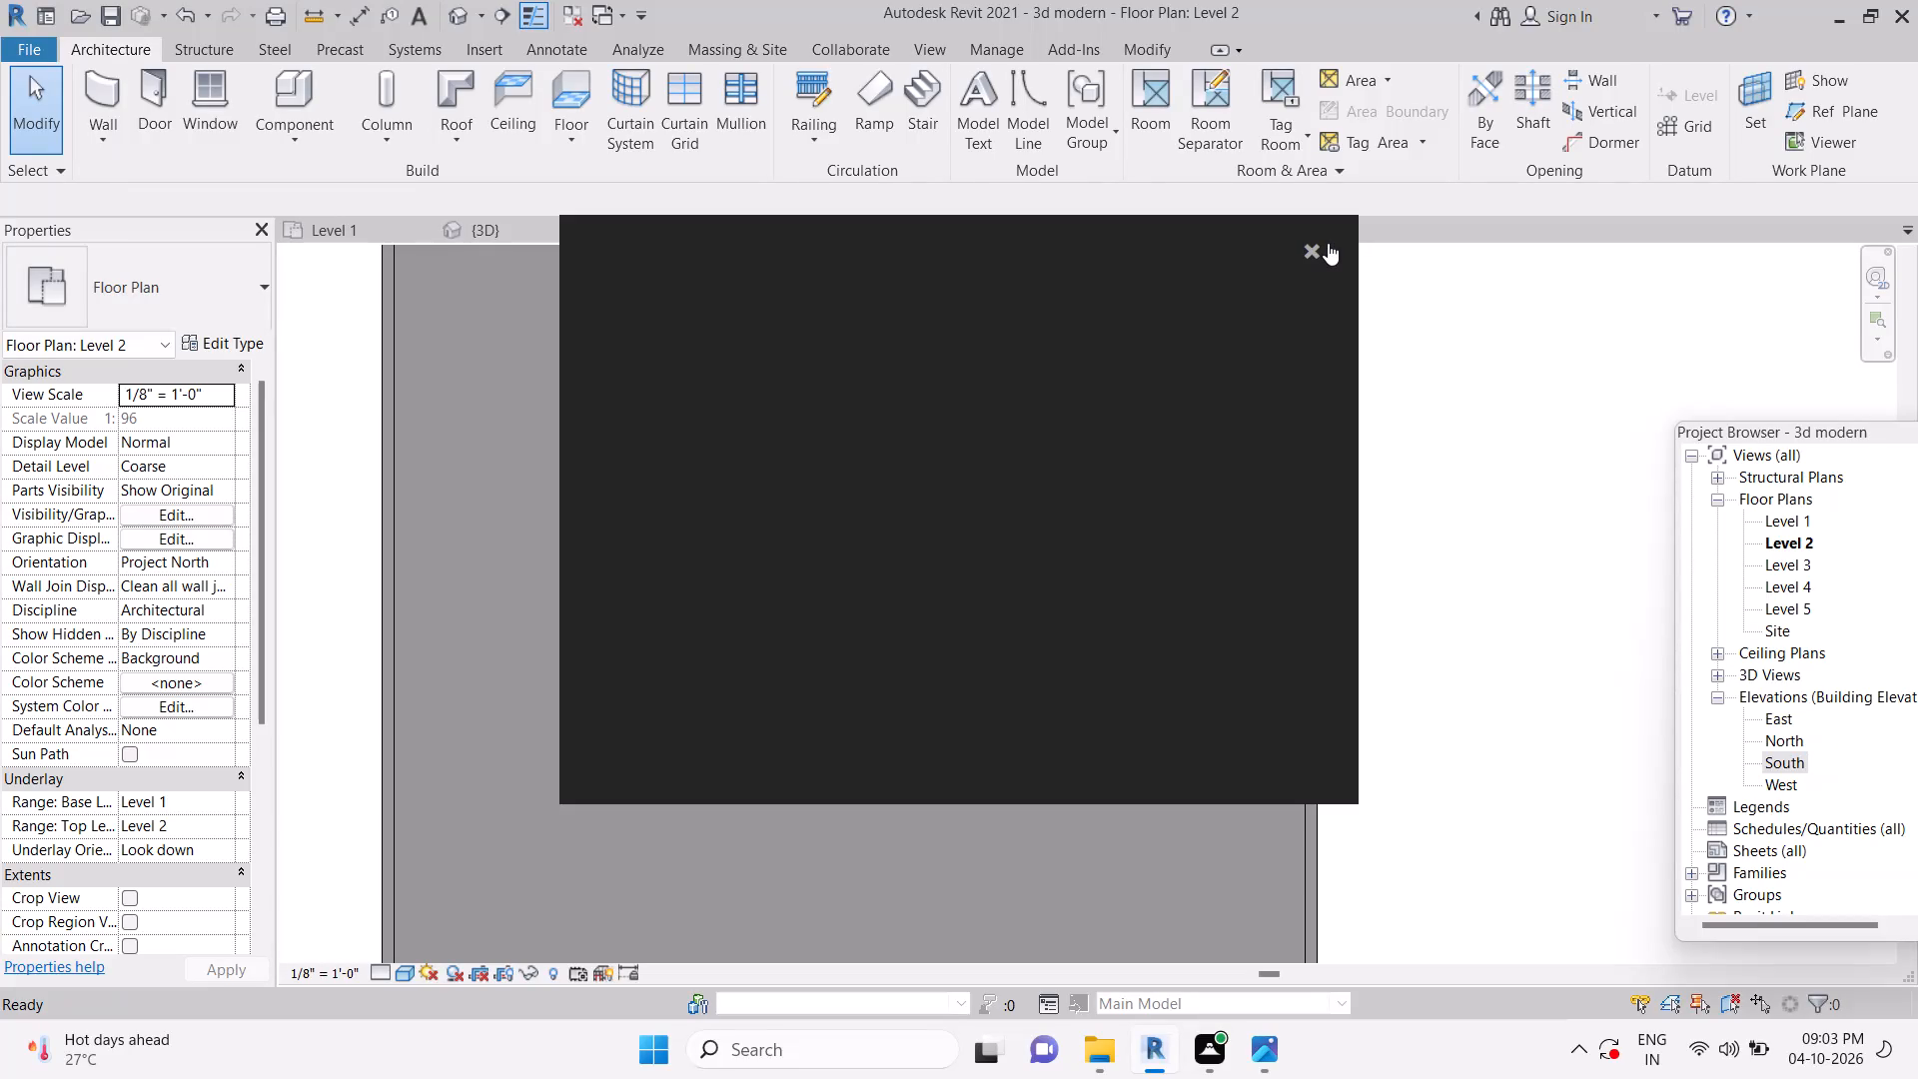
# Check the stair's shortened upper flight against the levels in the 3D view from the side.
pyautogui.click(1315, 256)
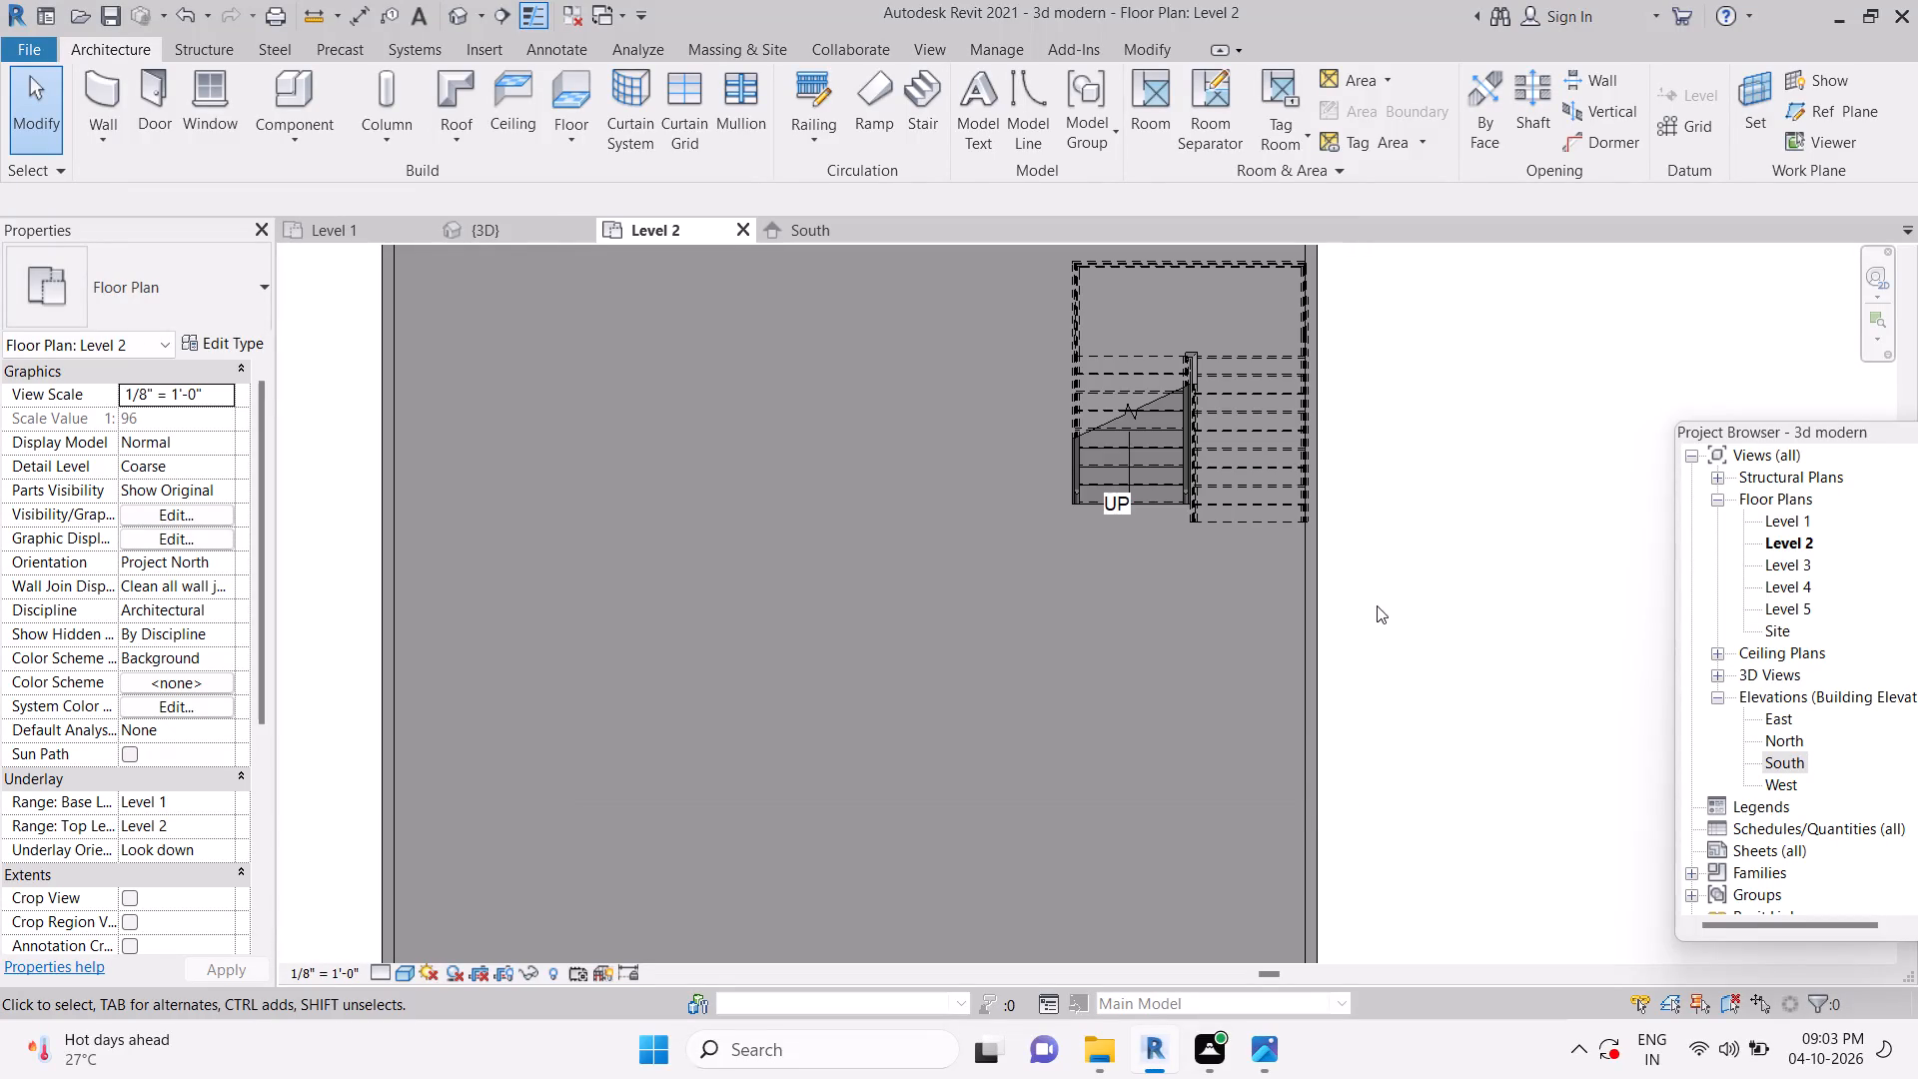
pyautogui.click(549, 229)
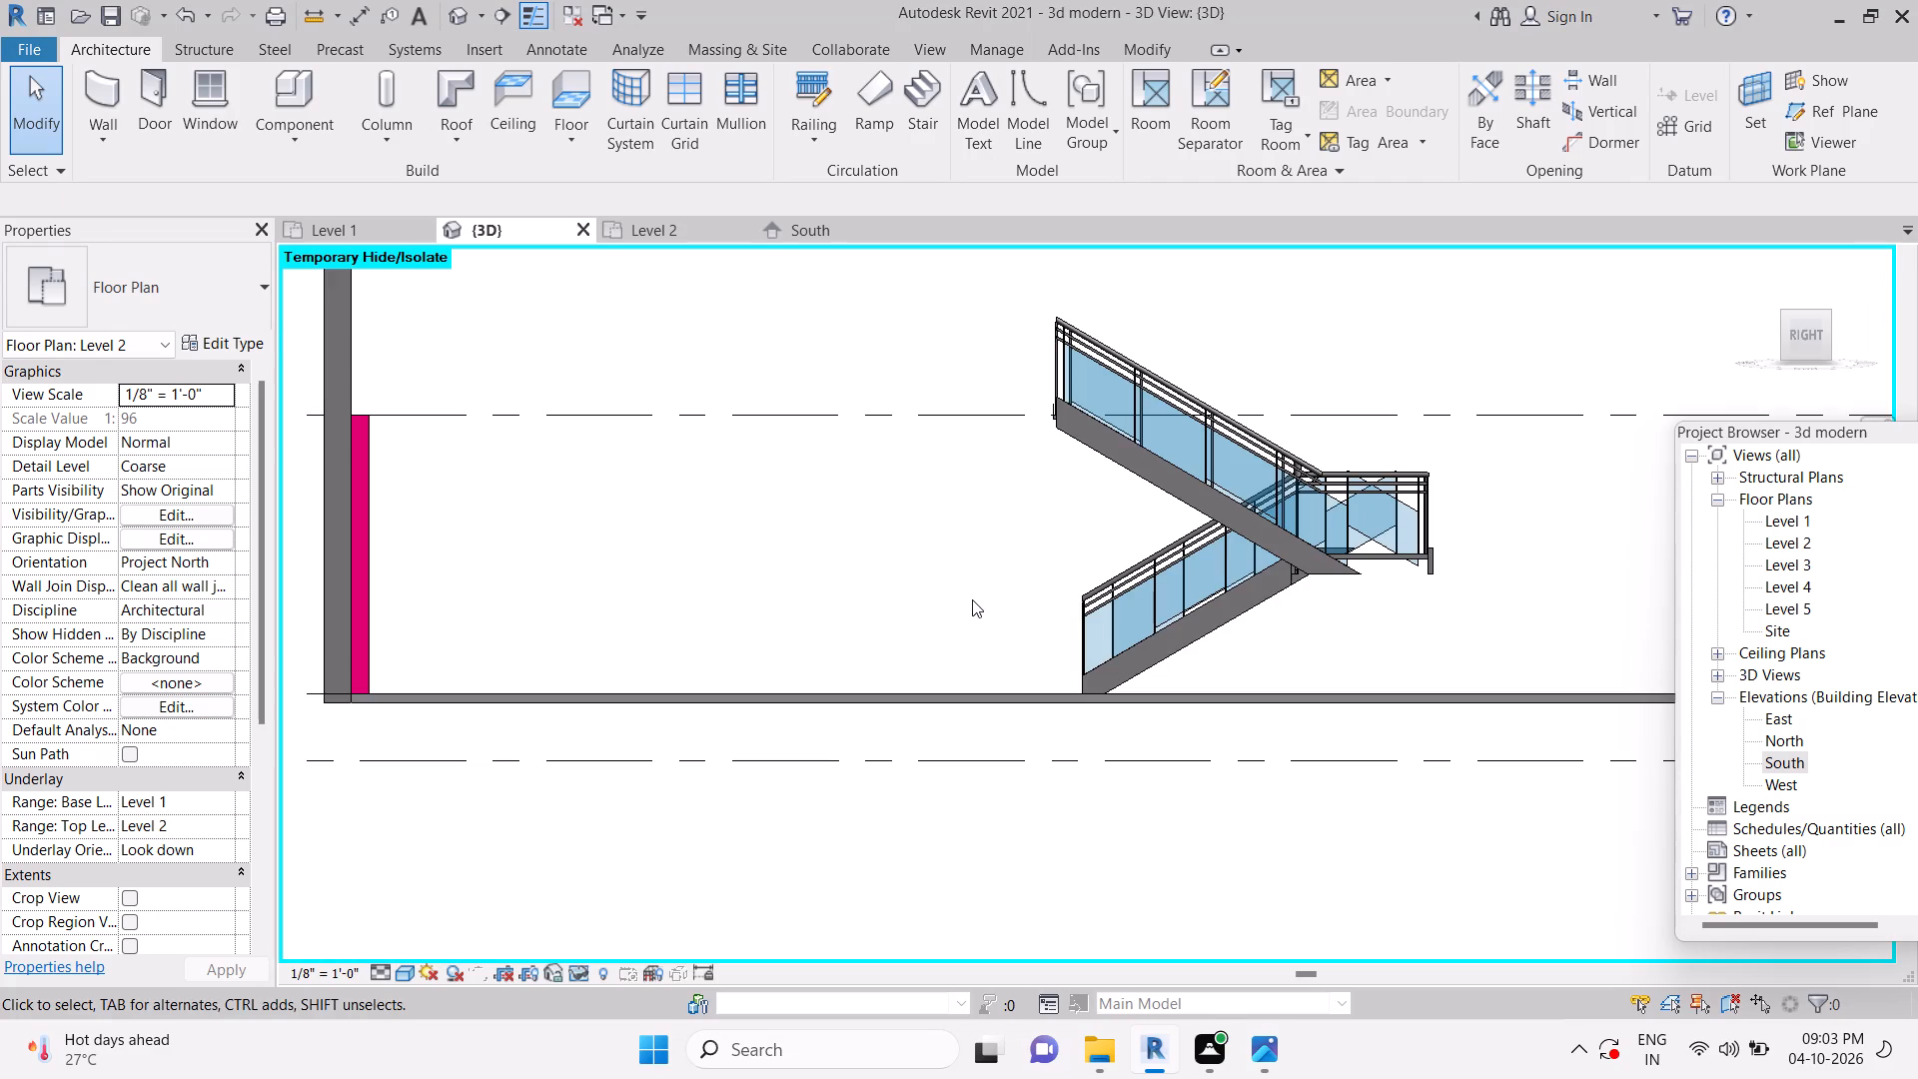
pyautogui.scroll(2, 1188, 468)
pyautogui.click(1803, 339)
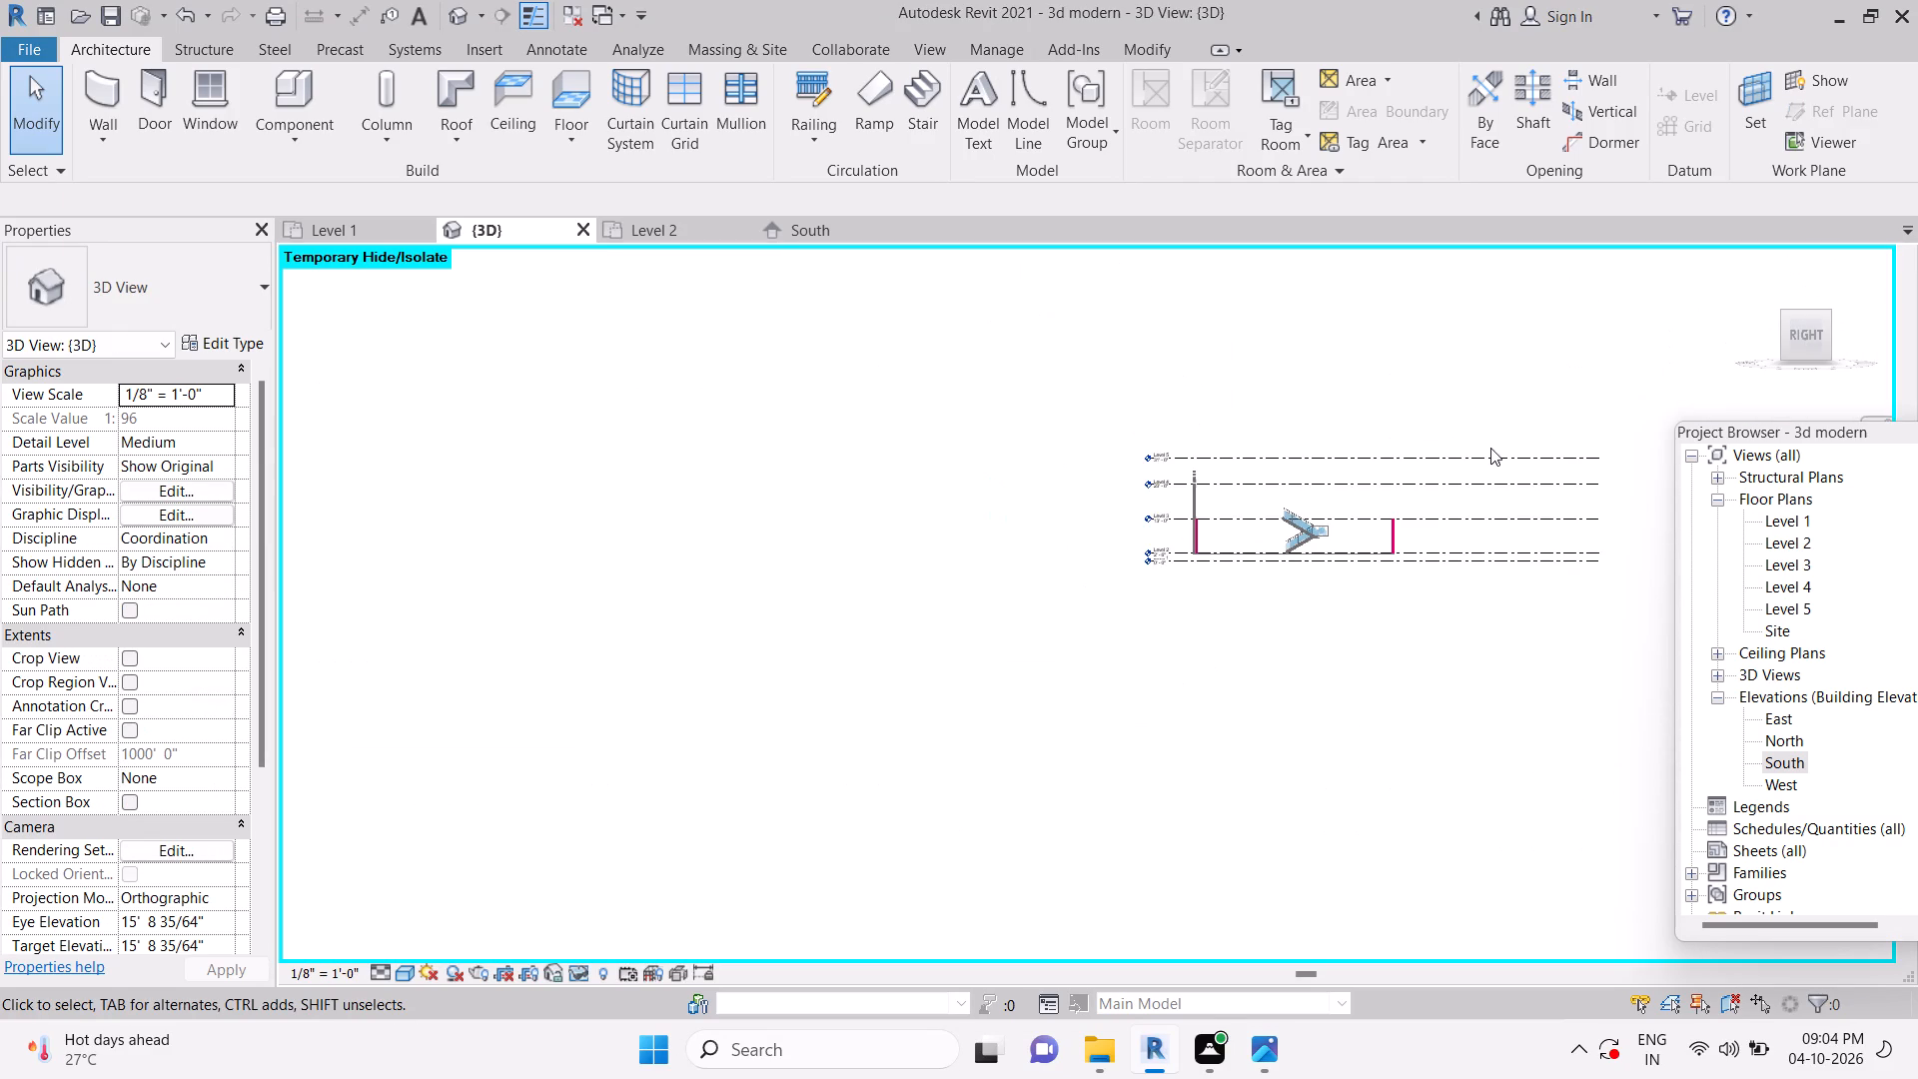
pyautogui.scroll(15, 1024, 641)
pyautogui.scroll(4, 960, 567)
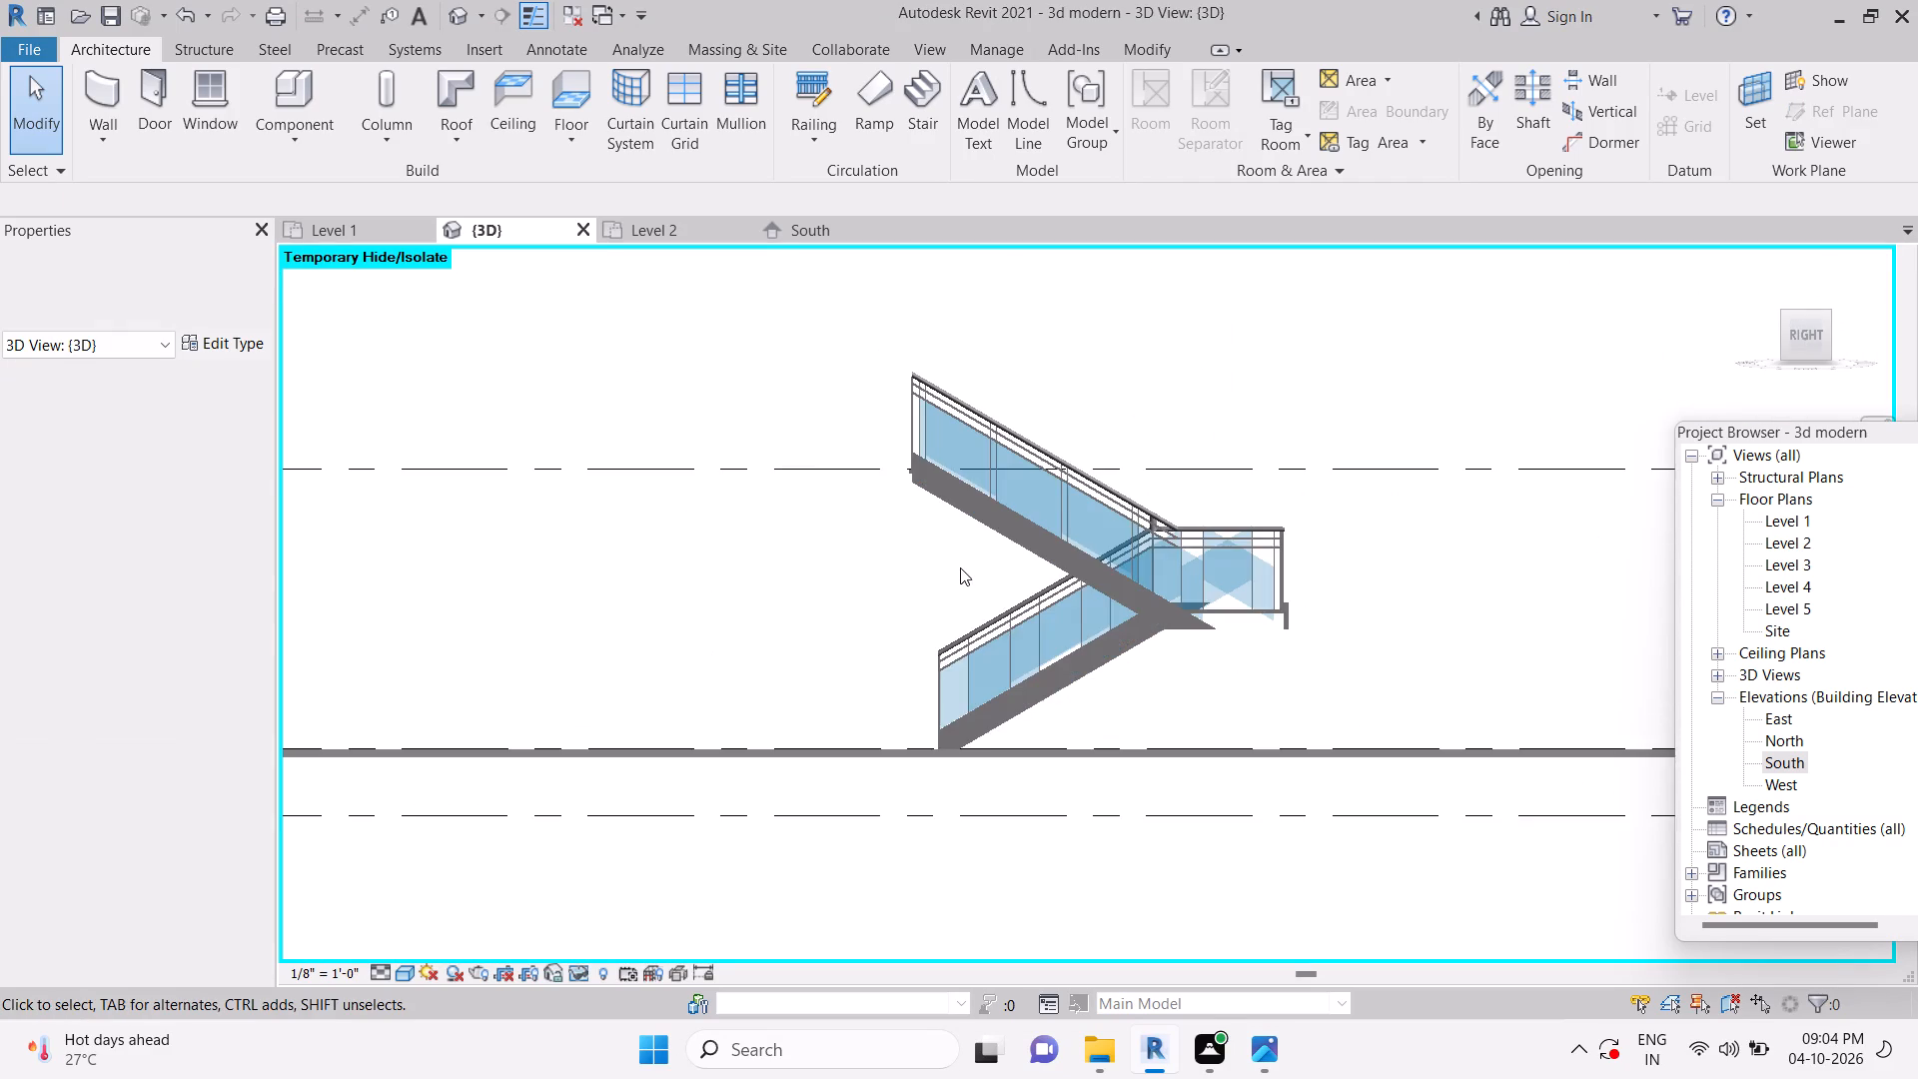
pyautogui.press('Escape')
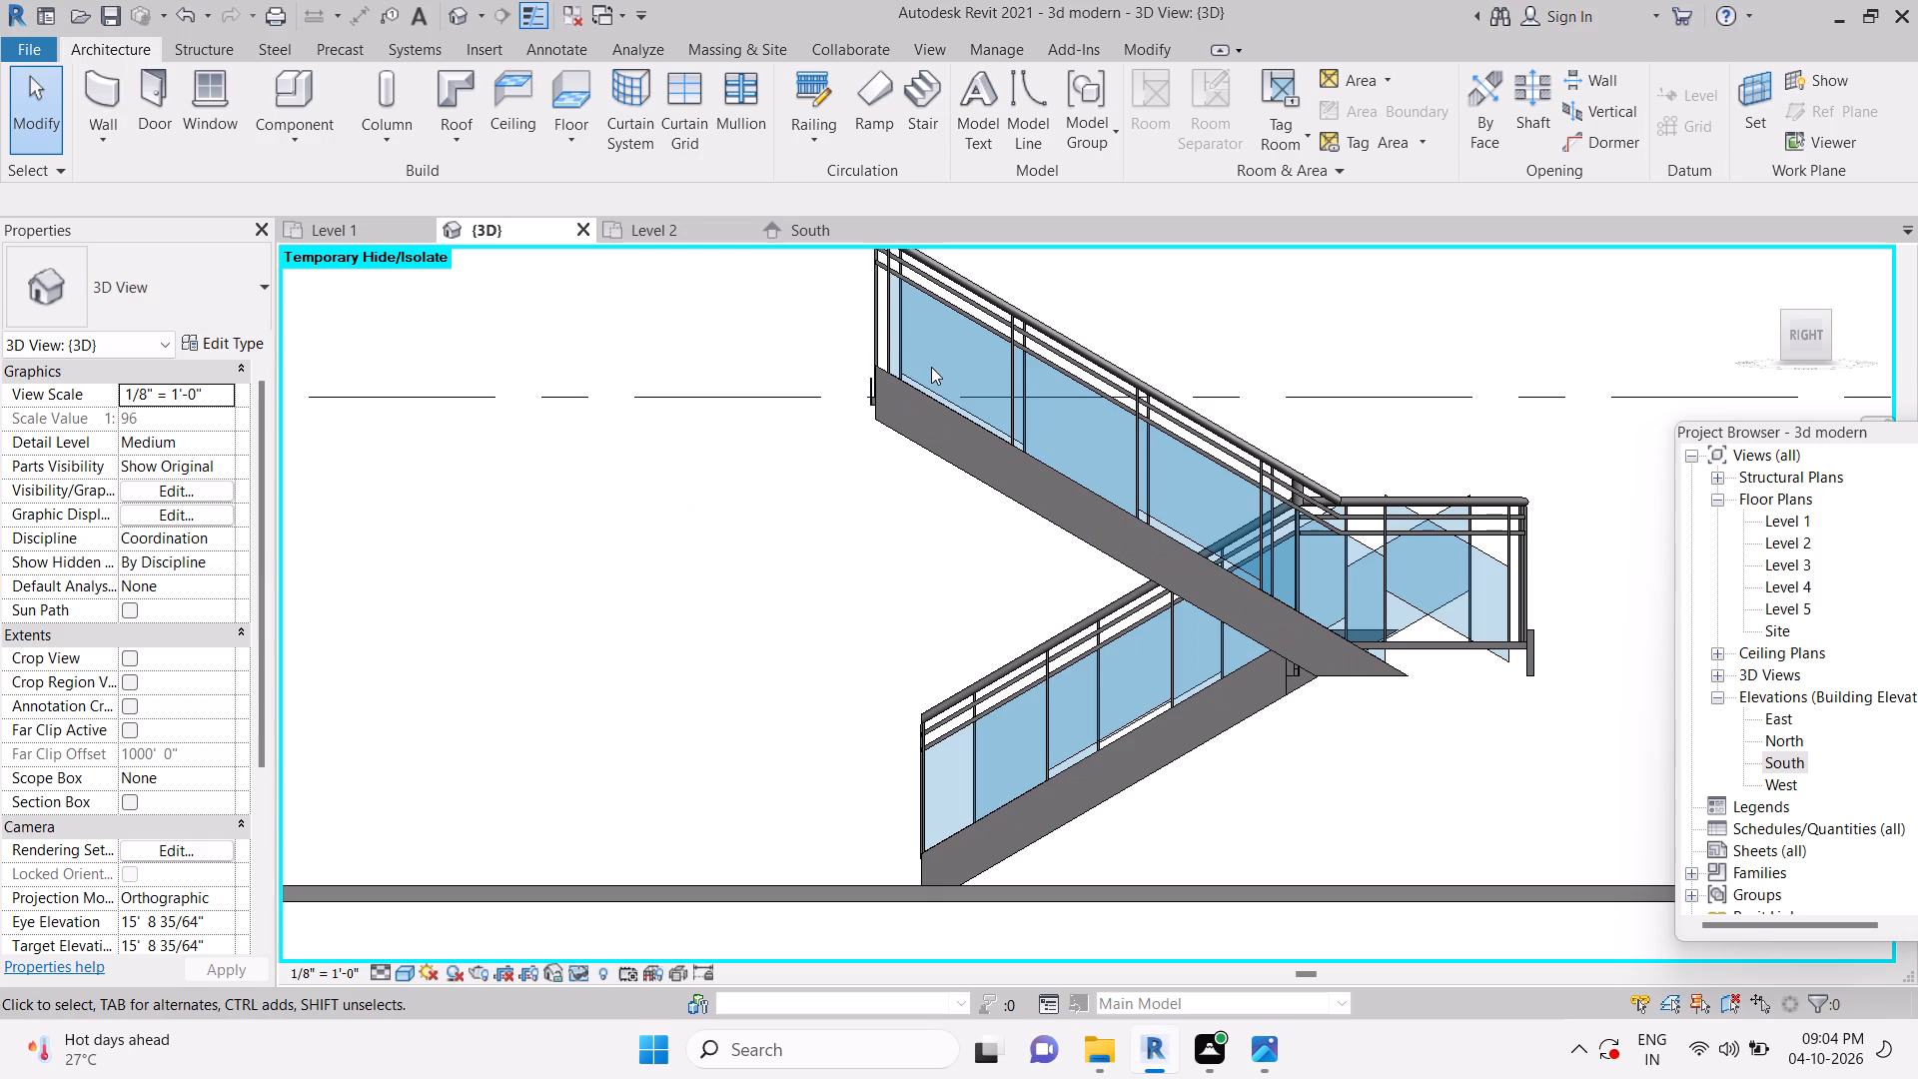
pyautogui.scroll(-4, 933, 369)
# Flip the U-shaped stair's up direction in the Level 2 plan and finish the stair edit.
pyautogui.click(991, 422)
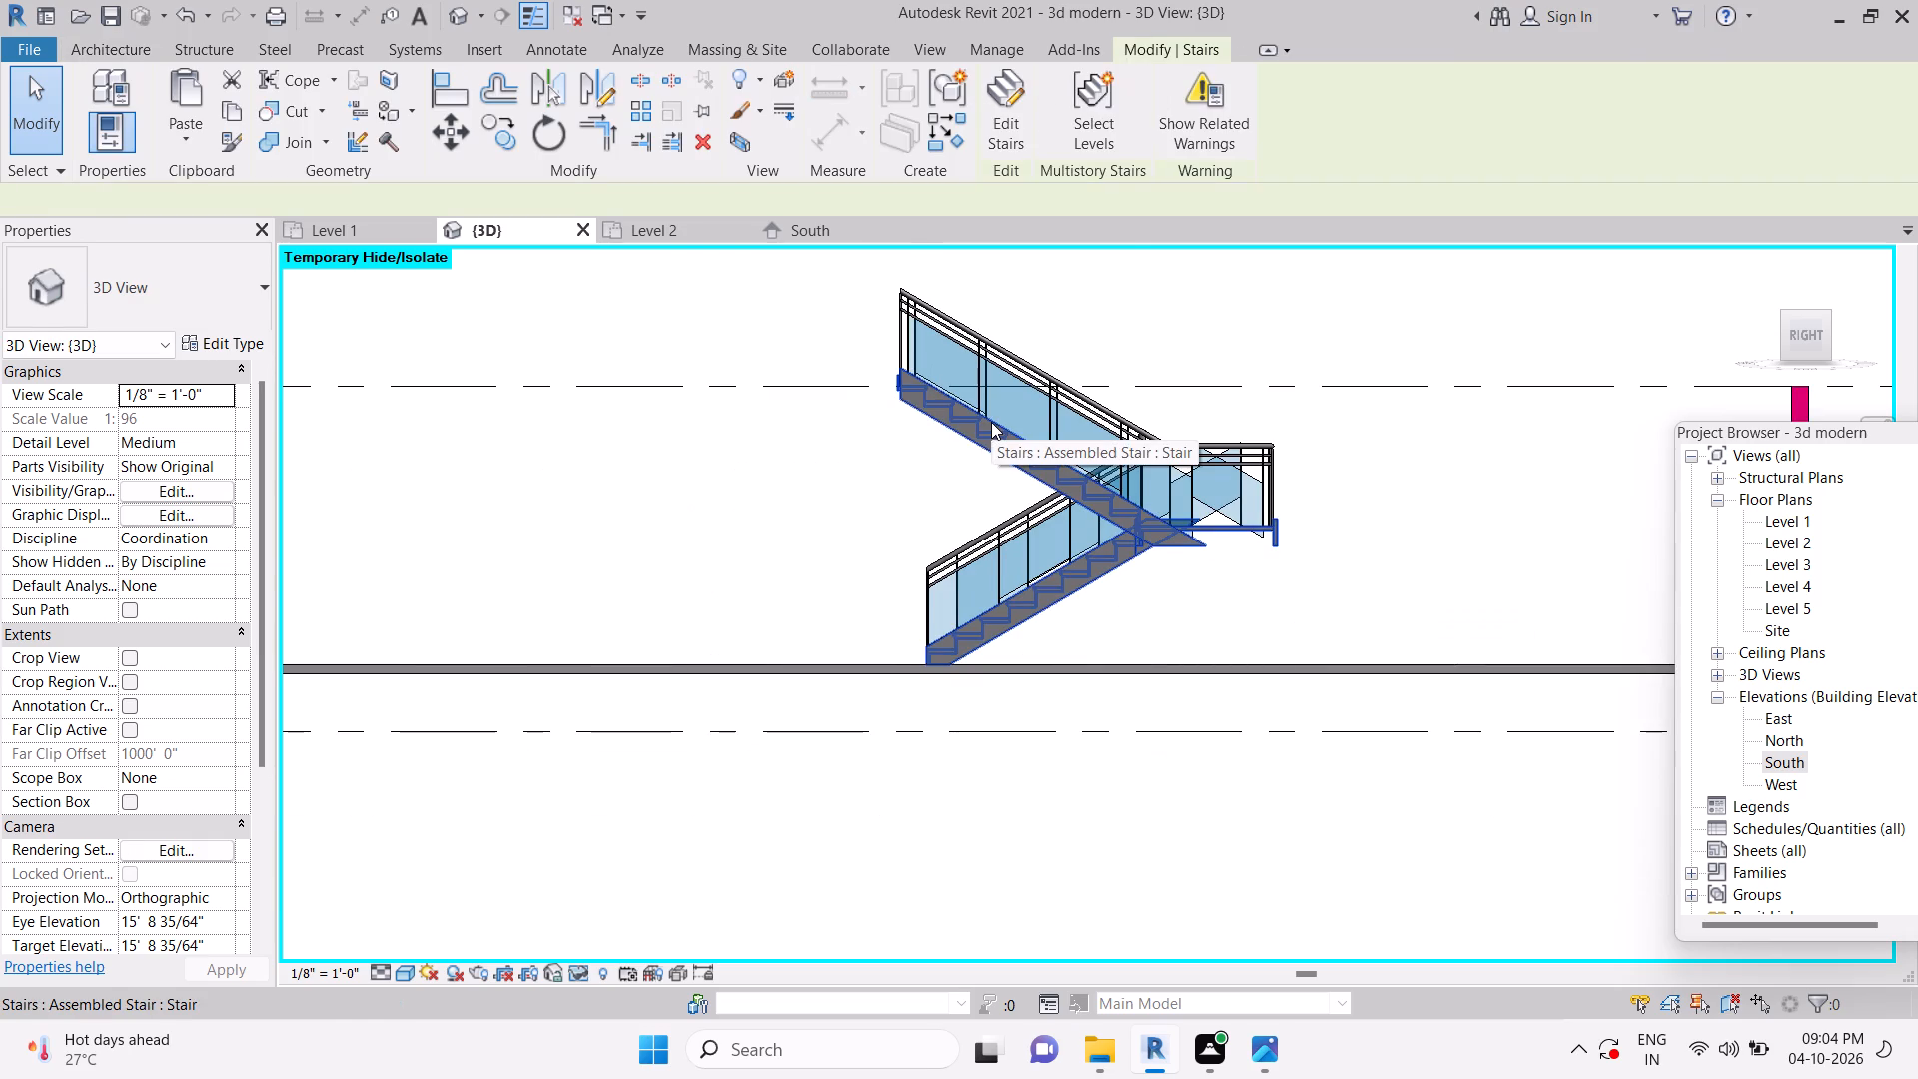
pyautogui.click(1018, 130)
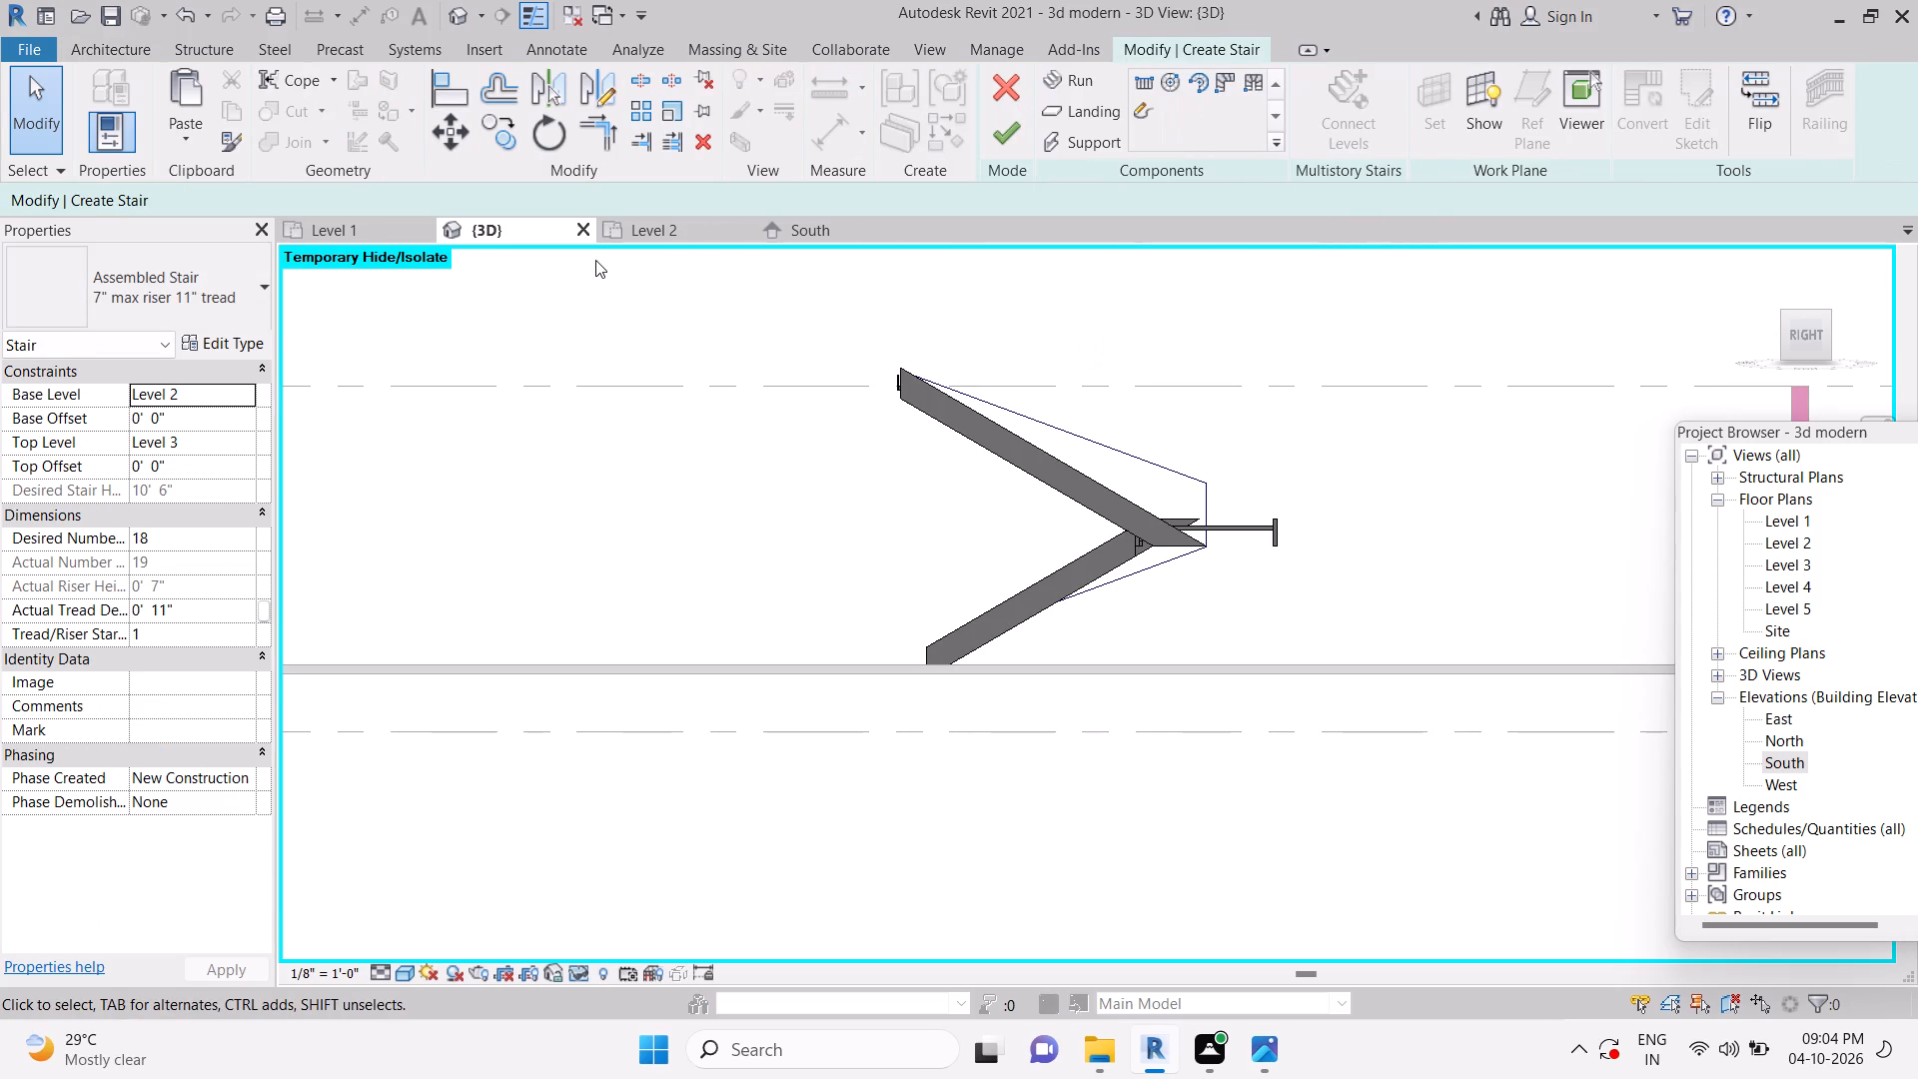
pyautogui.click(637, 233)
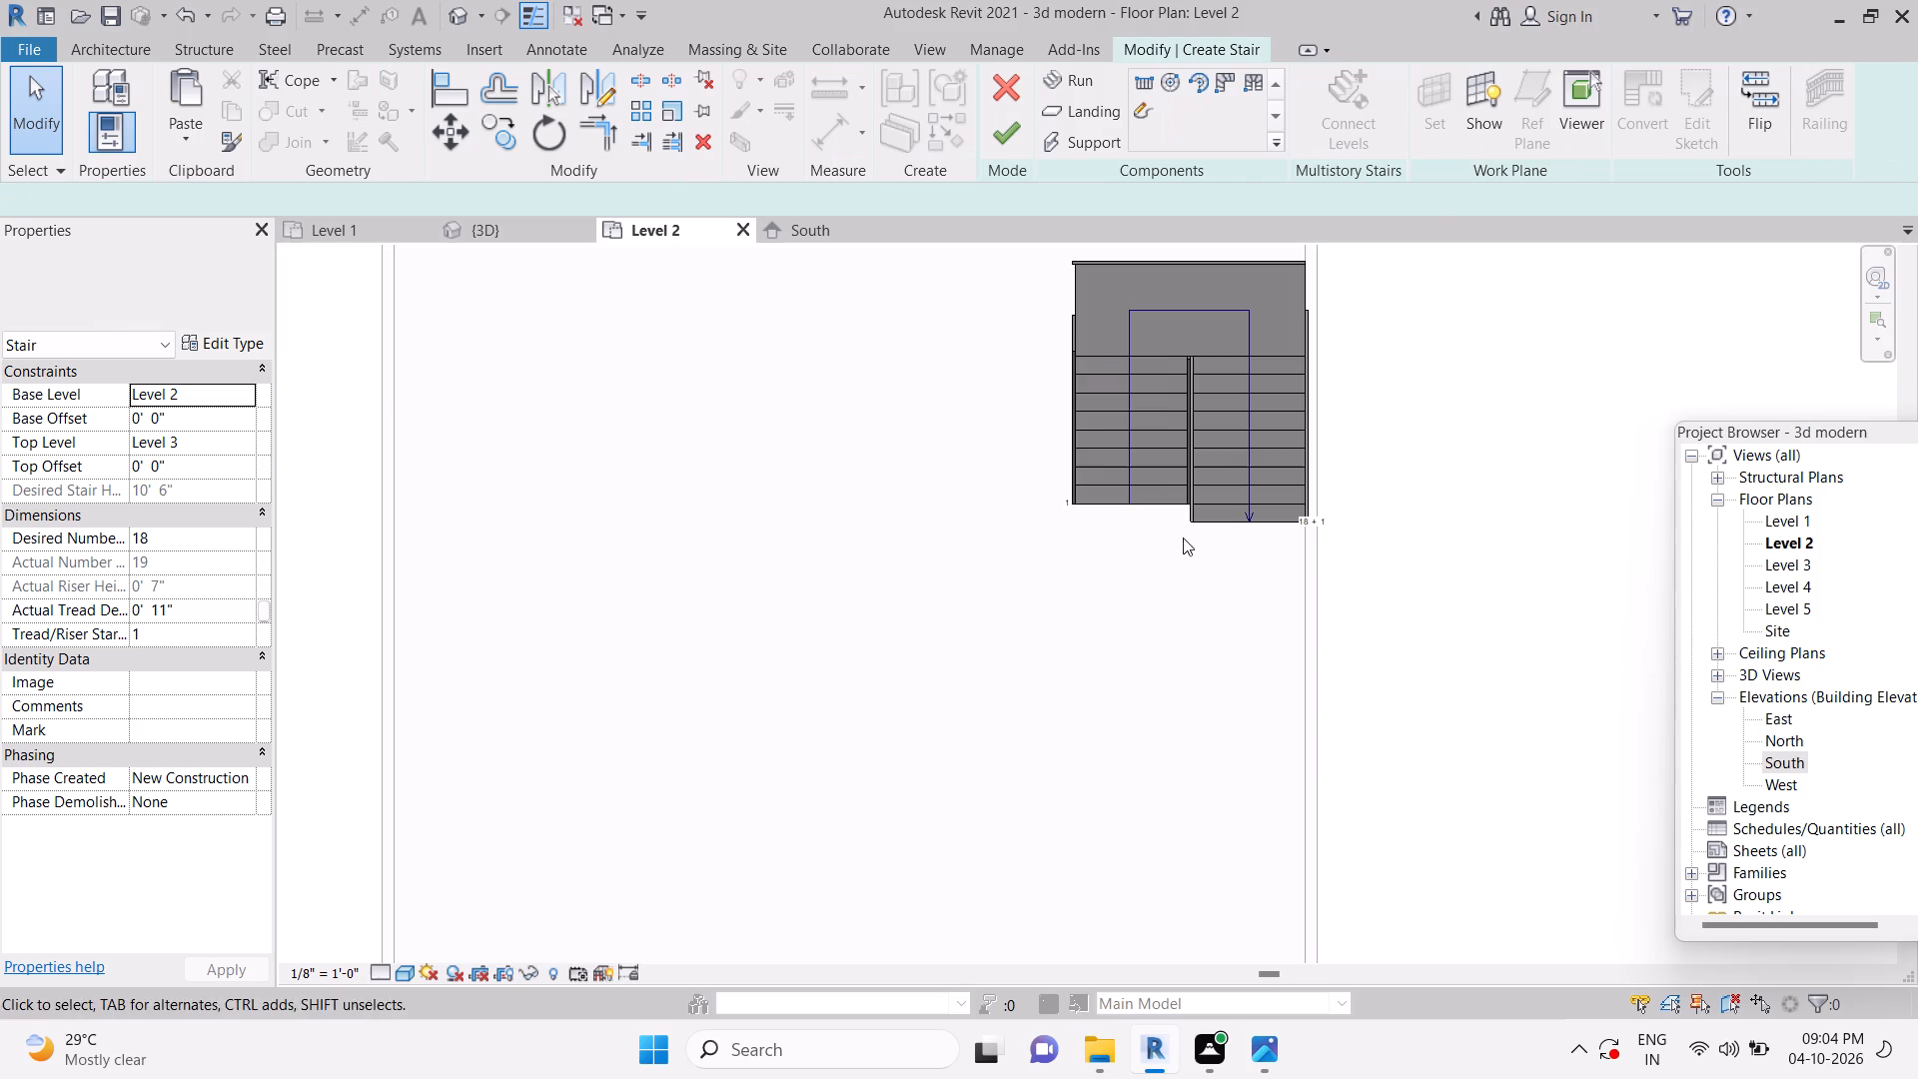
pyautogui.click(1226, 498)
pyautogui.press('space')
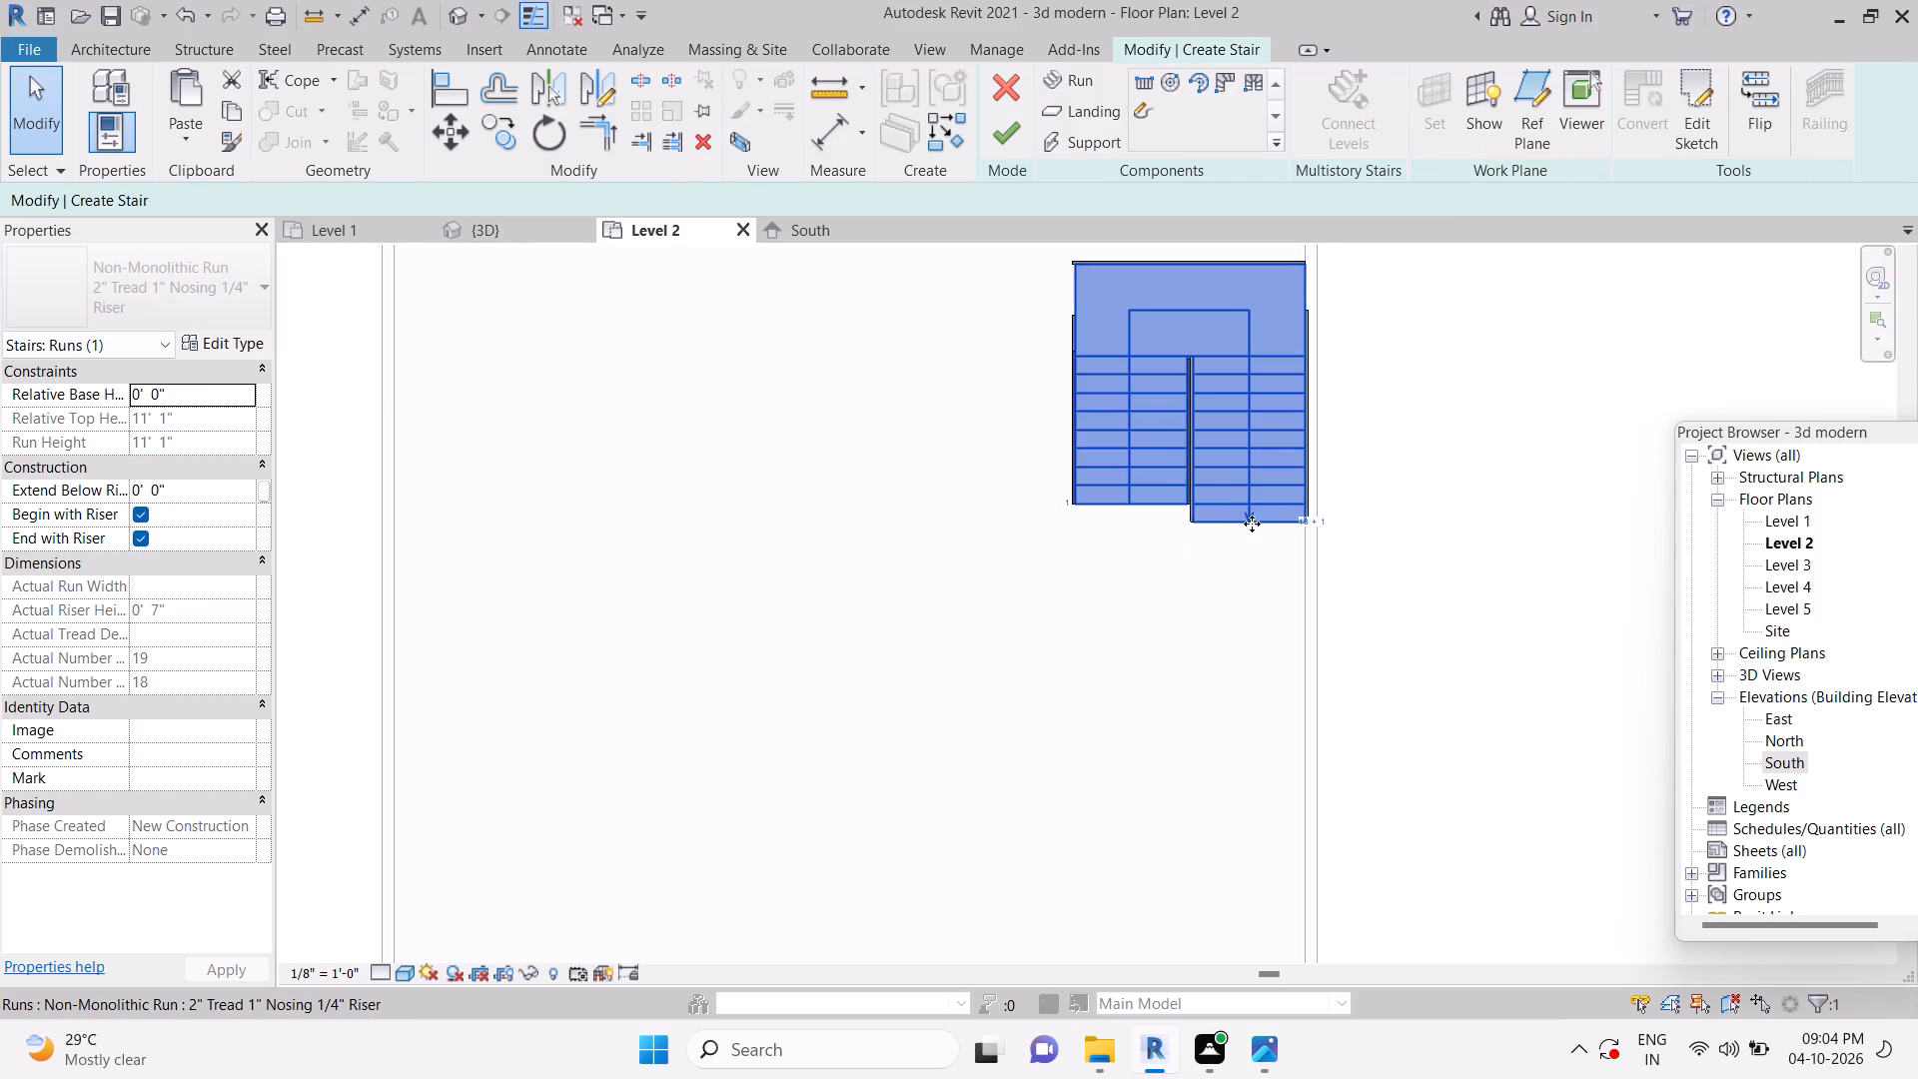
pyautogui.click(1750, 86)
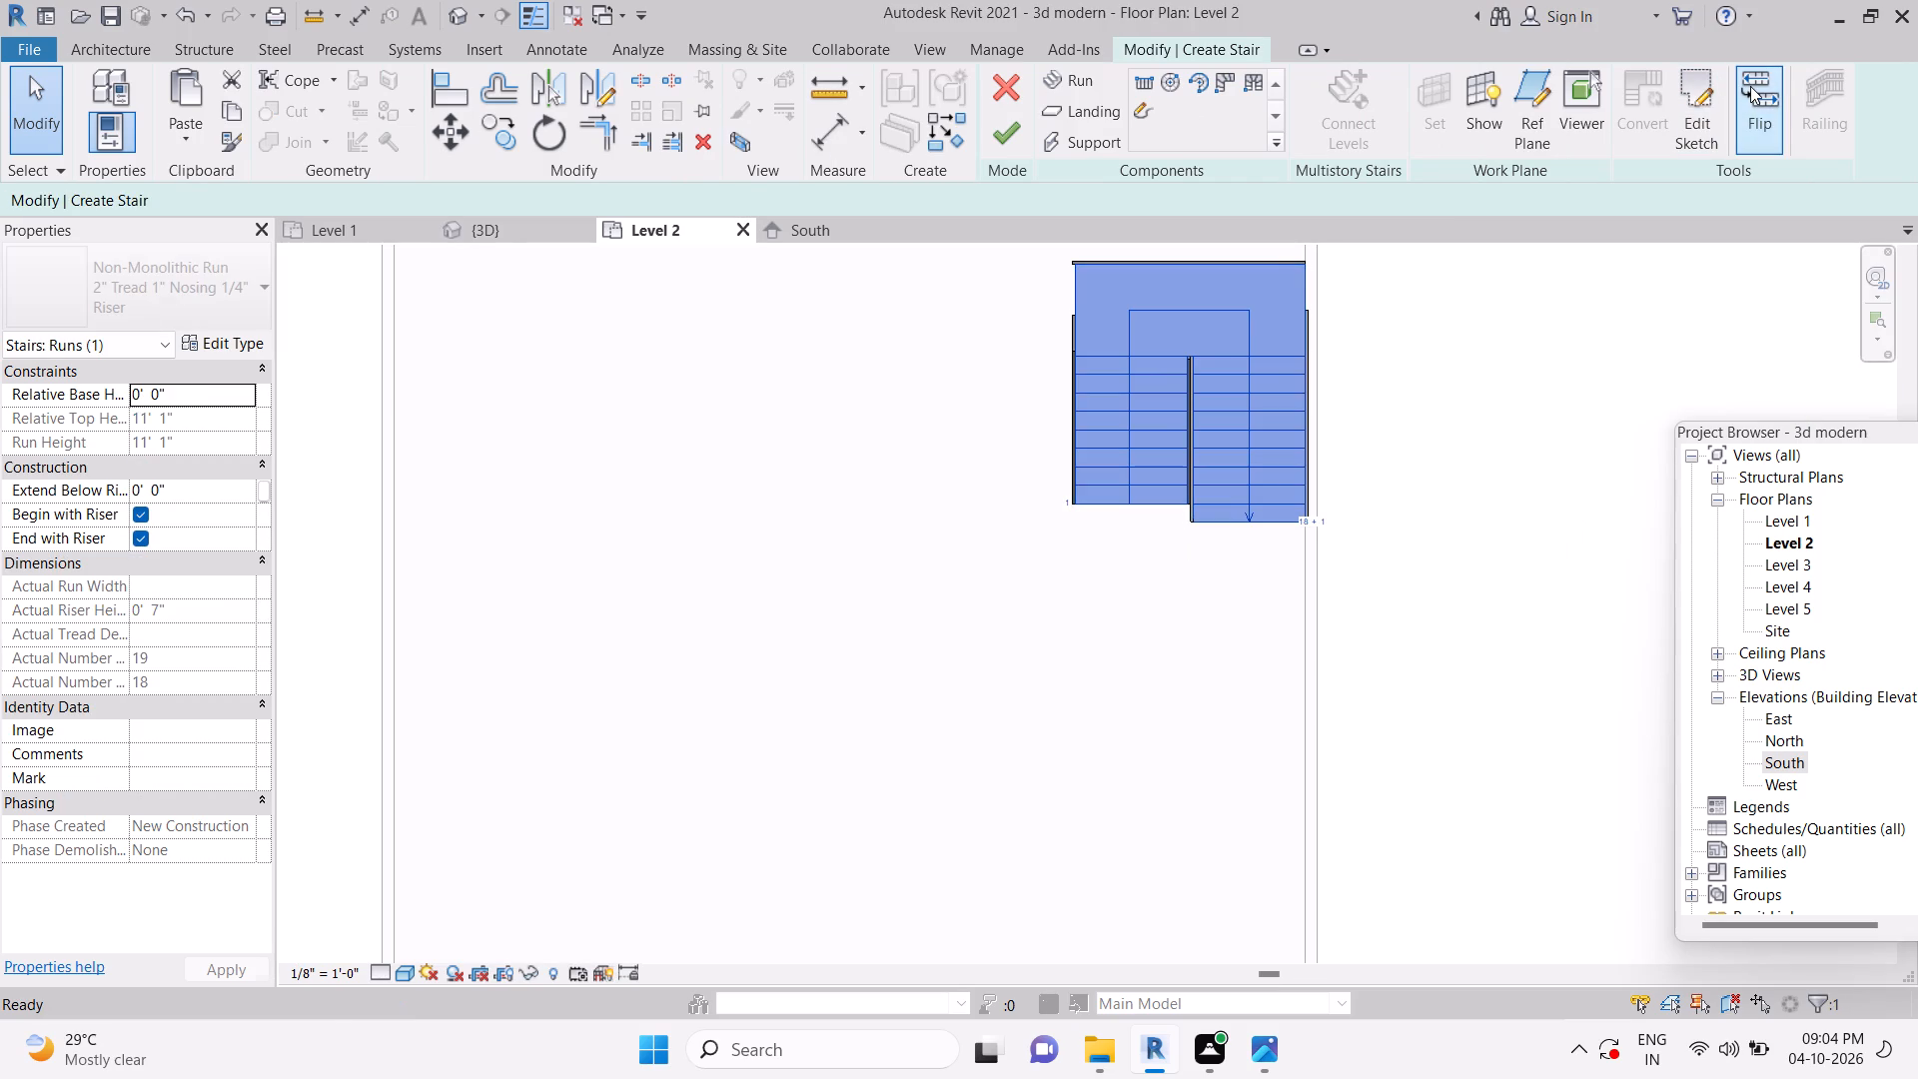
pyautogui.press('Escape')
pyautogui.press('Escape')
pyautogui.press('Escape')
pyautogui.click(1026, 145)
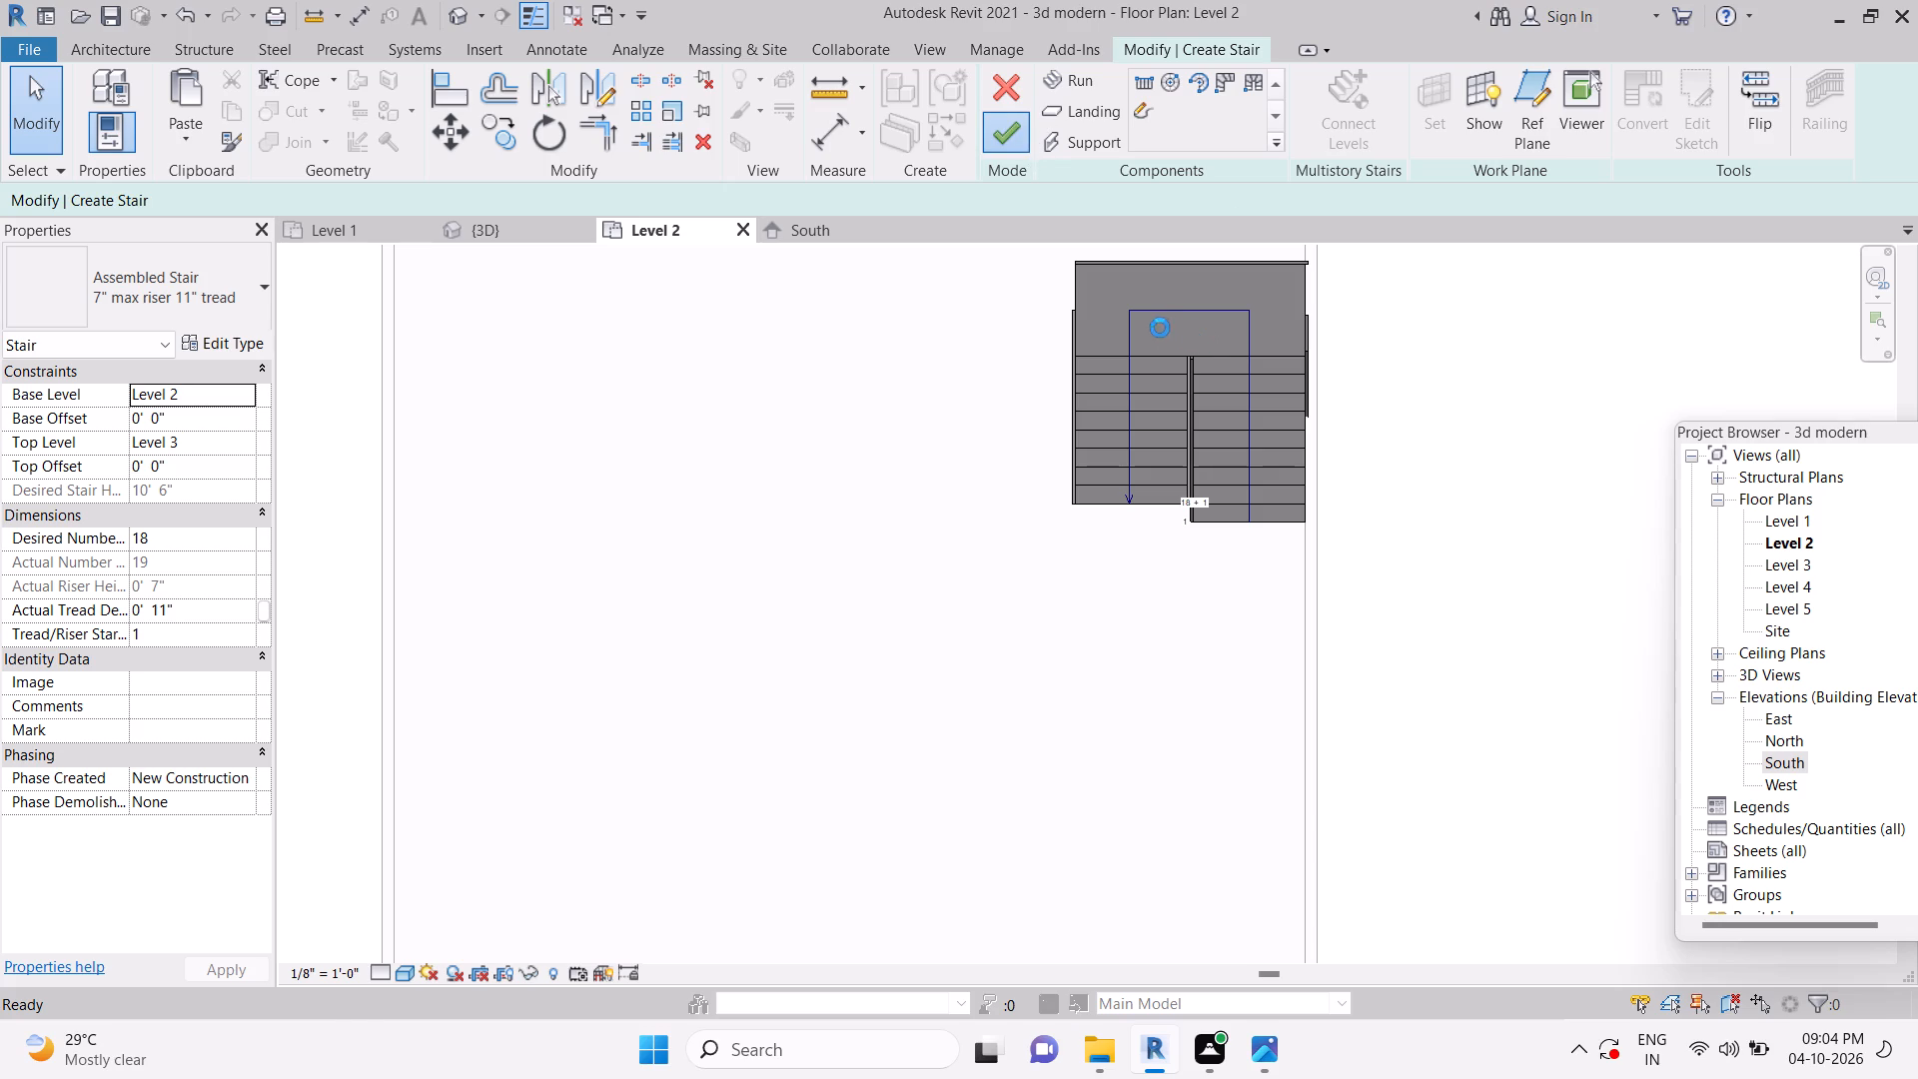
pyautogui.press('Escape')
pyautogui.press('Escape')
pyautogui.press('Escape')
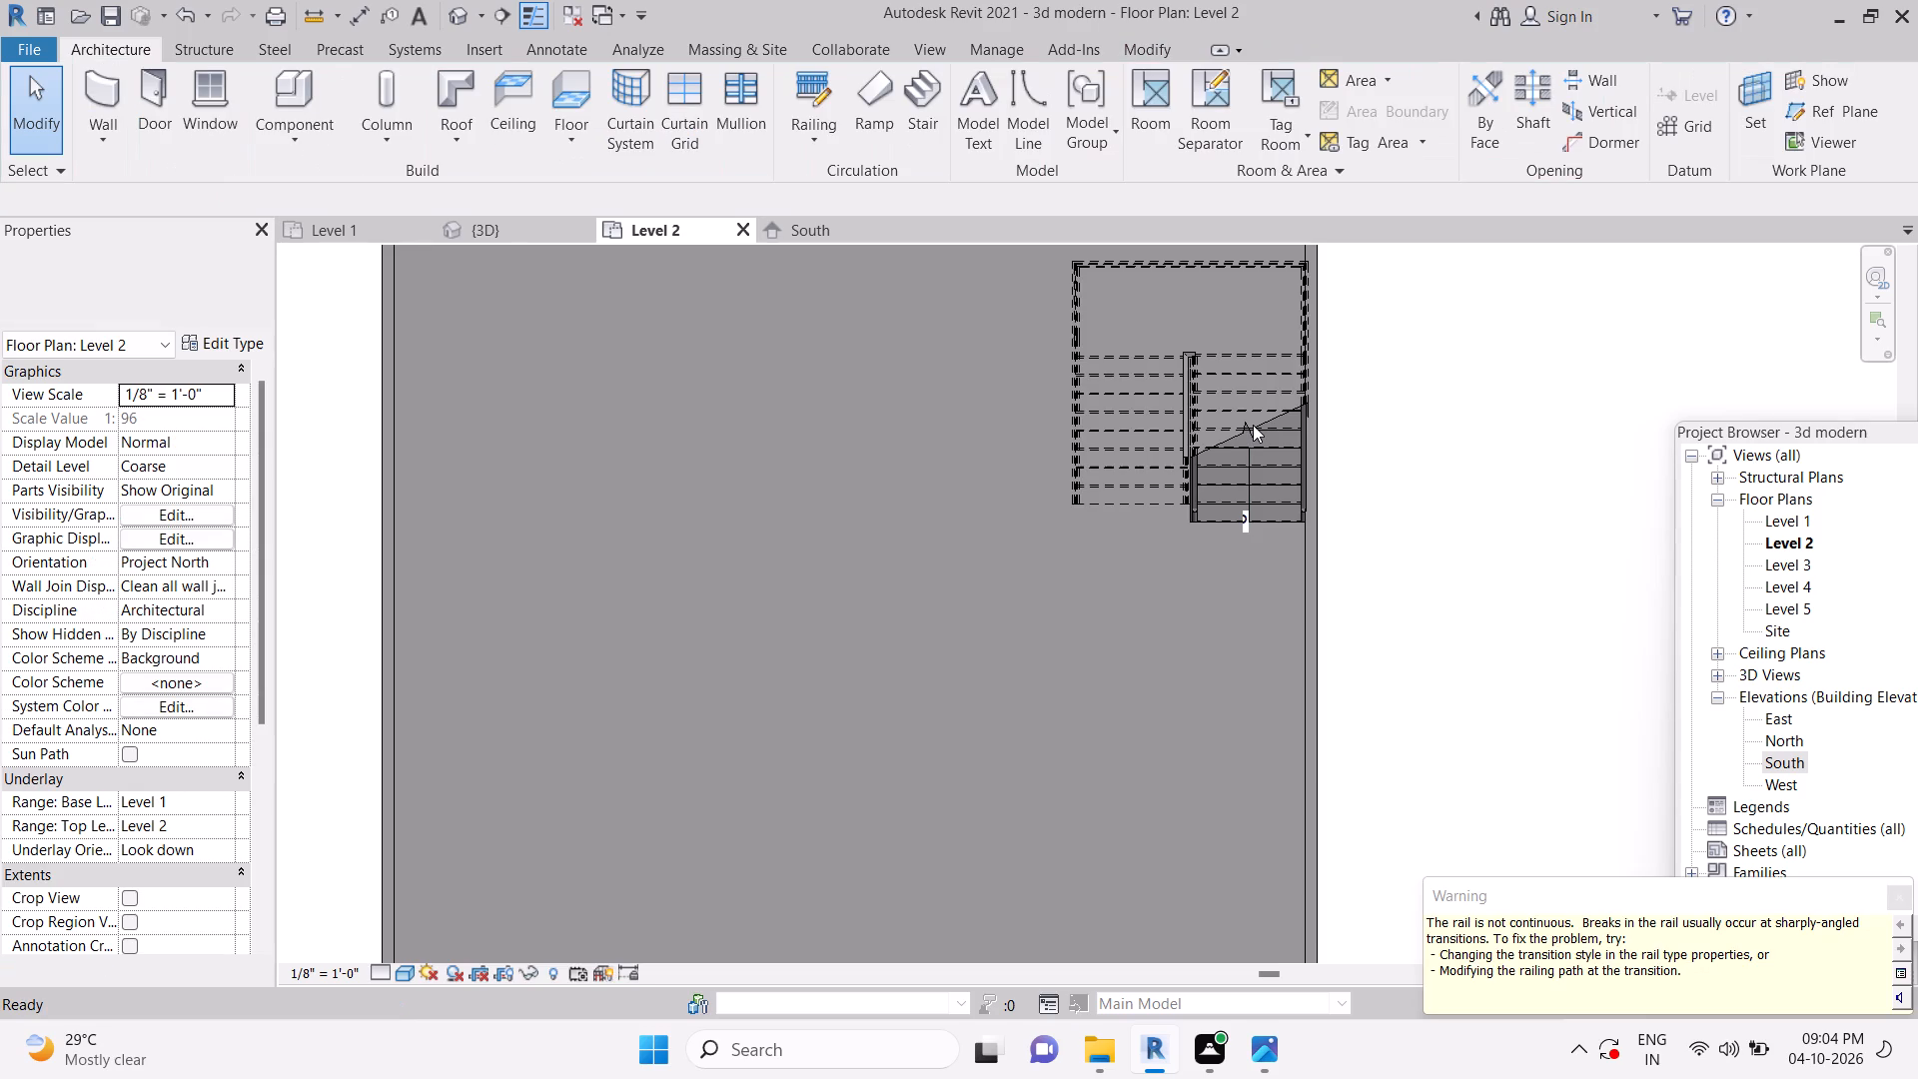
# Reopen the flipped stair for editing in 3D and delete the inner stringer of its upper flight.
pyautogui.click(501, 225)
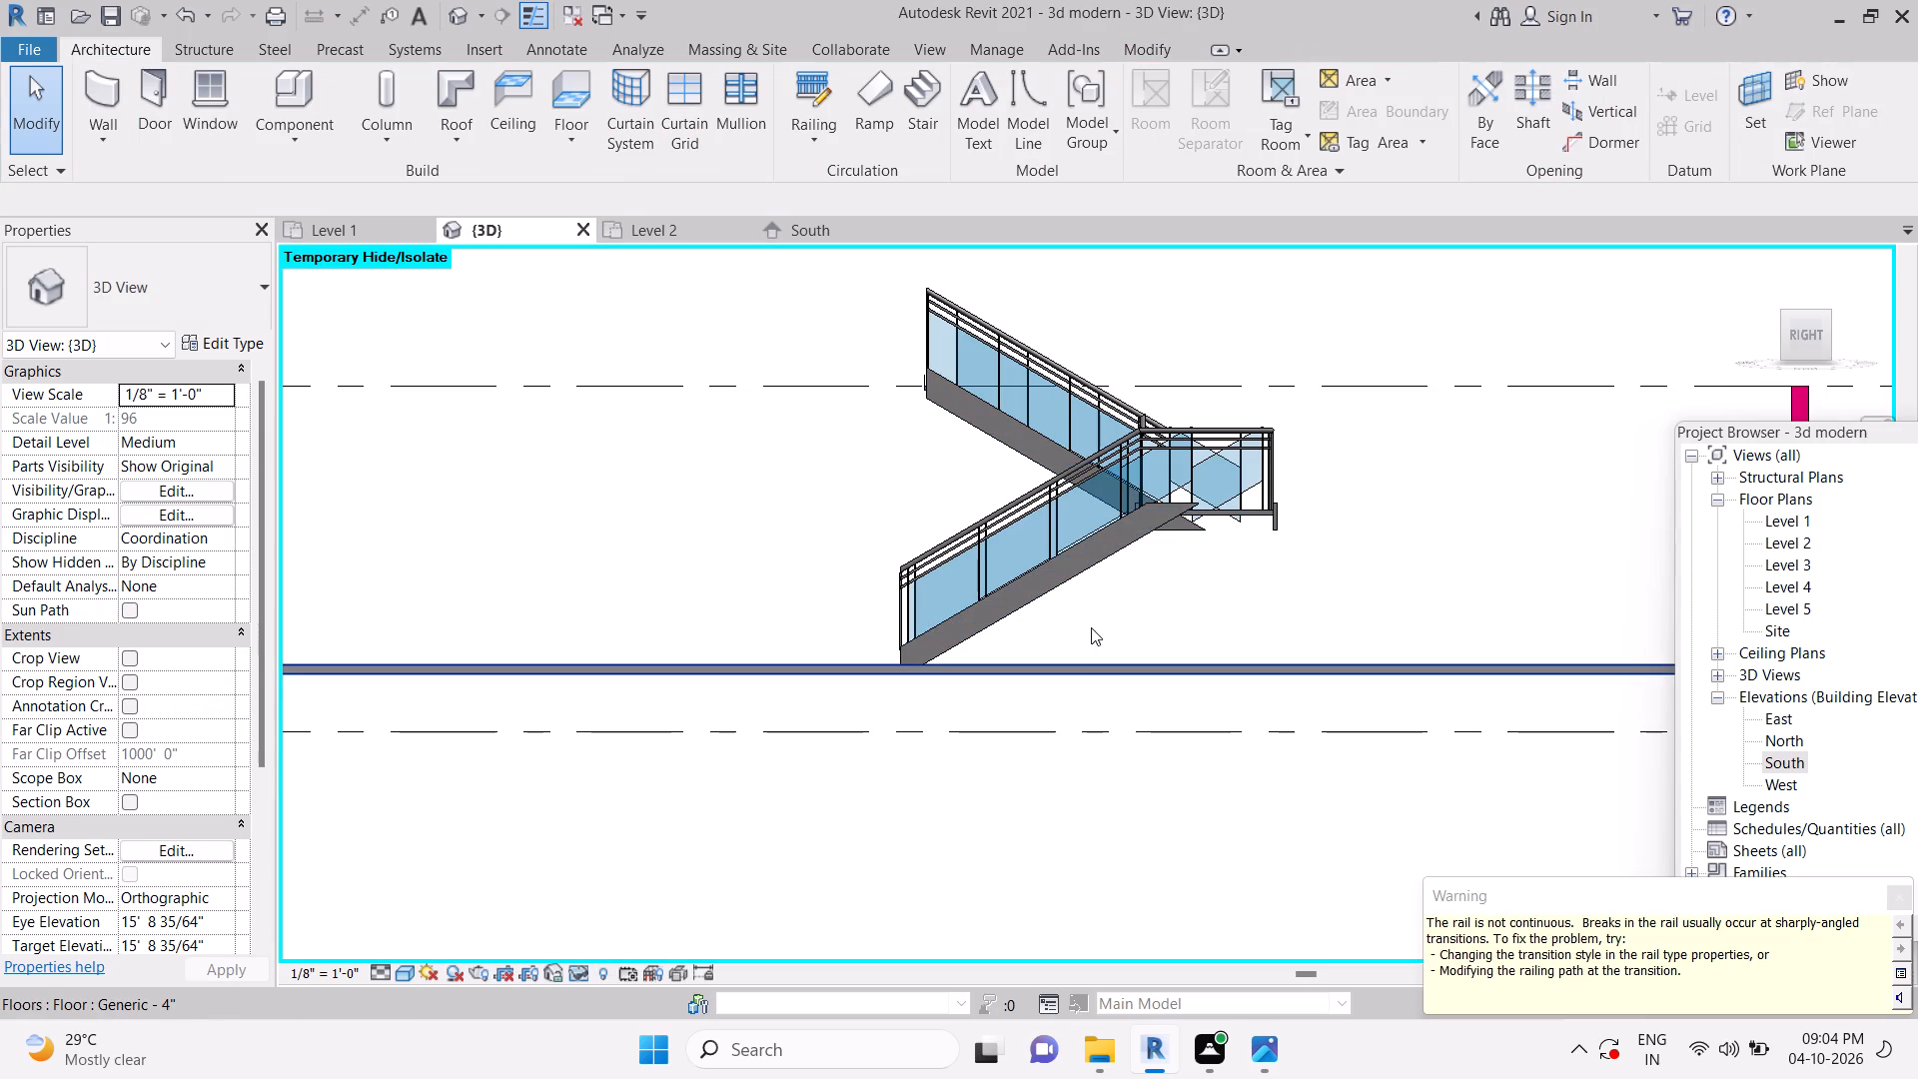
pyautogui.scroll(3, 1119, 479)
pyautogui.scroll(9, 823, 324)
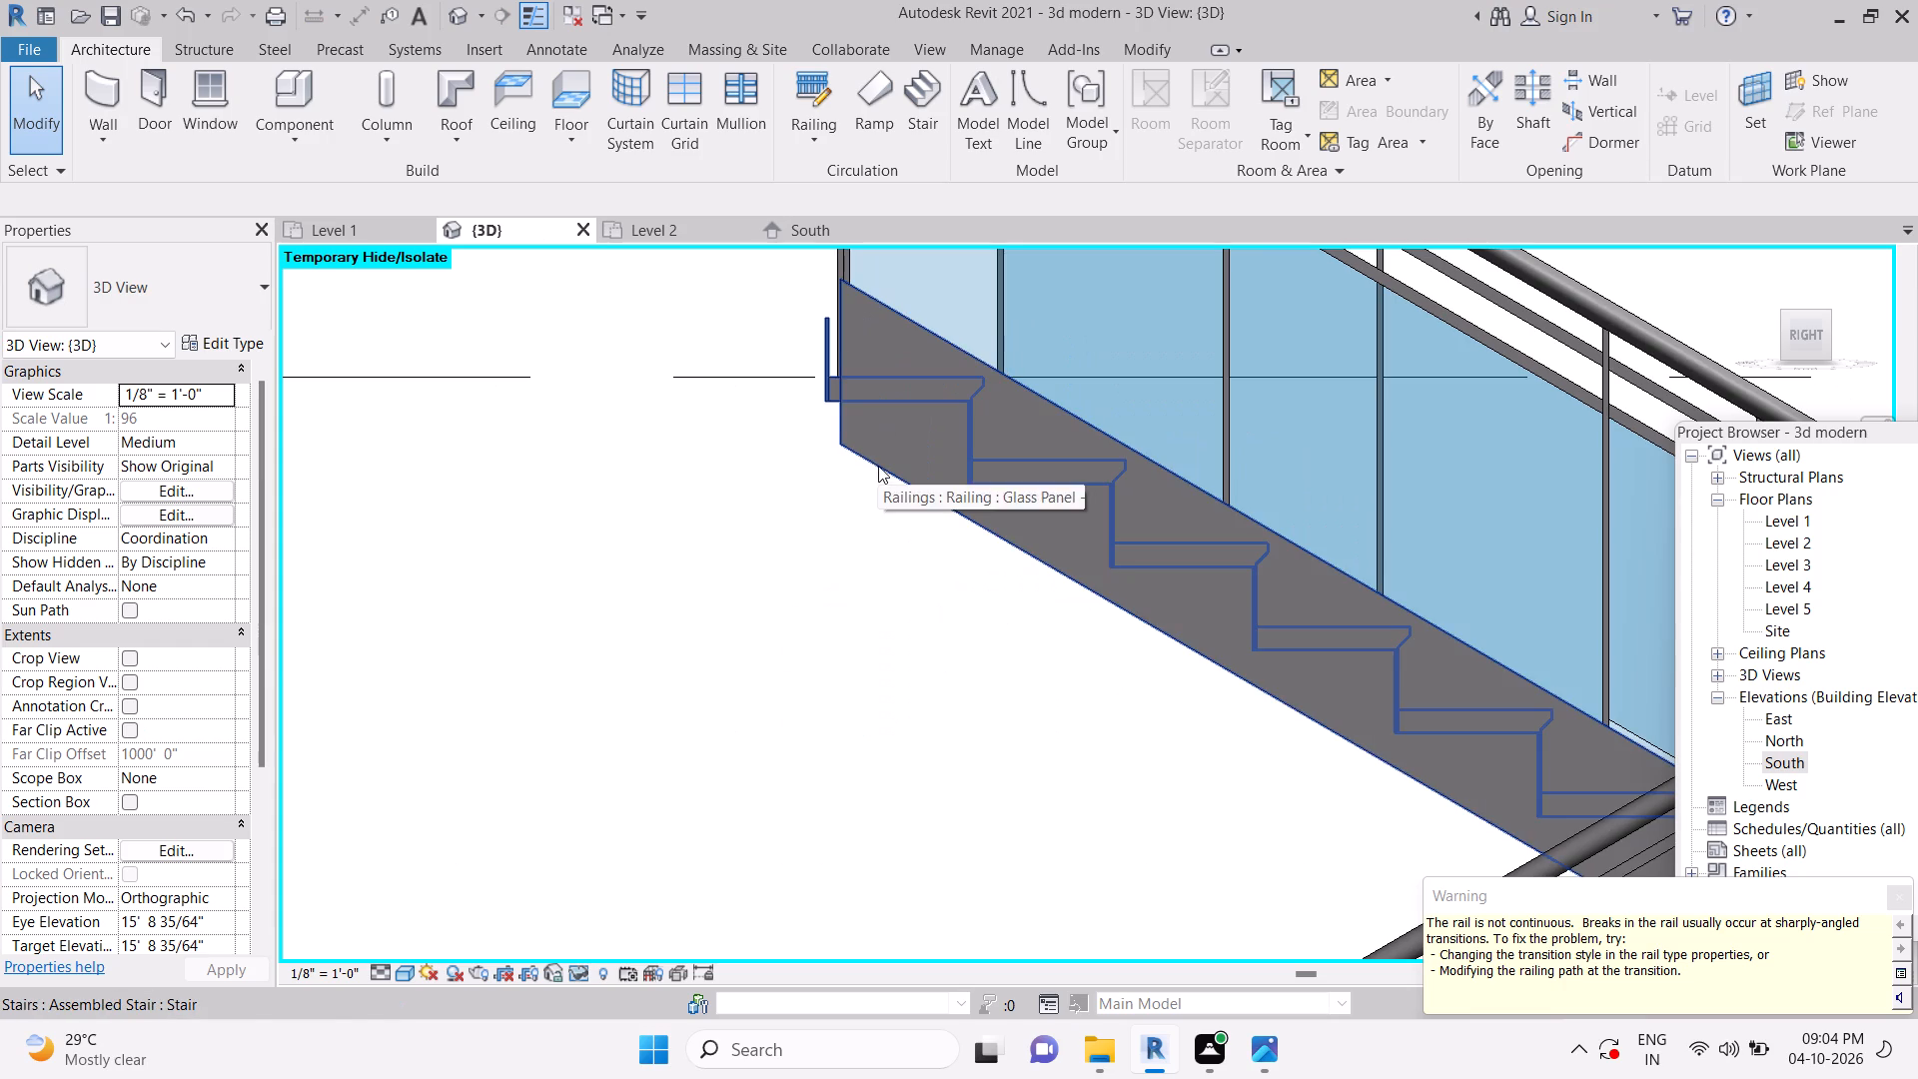
pyautogui.press('Escape')
pyautogui.press('Escape')
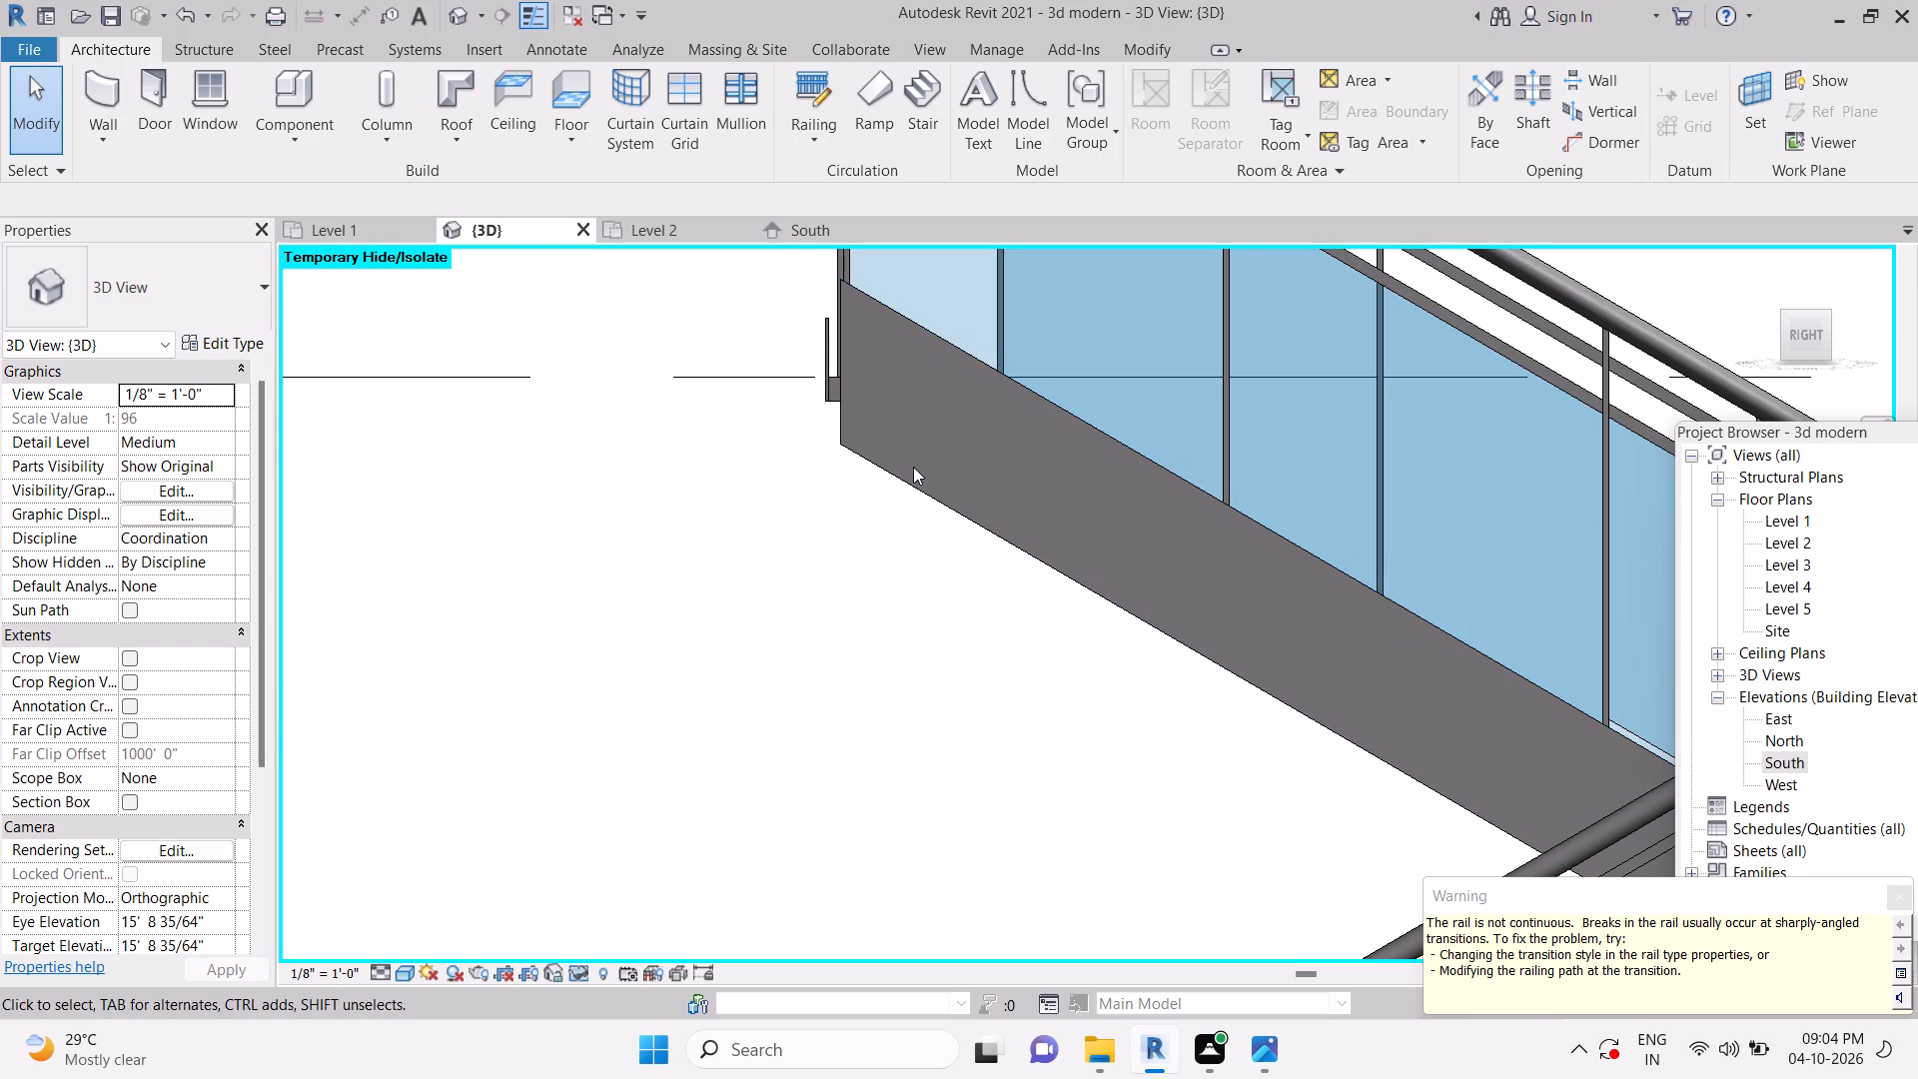
pyautogui.click(908, 477)
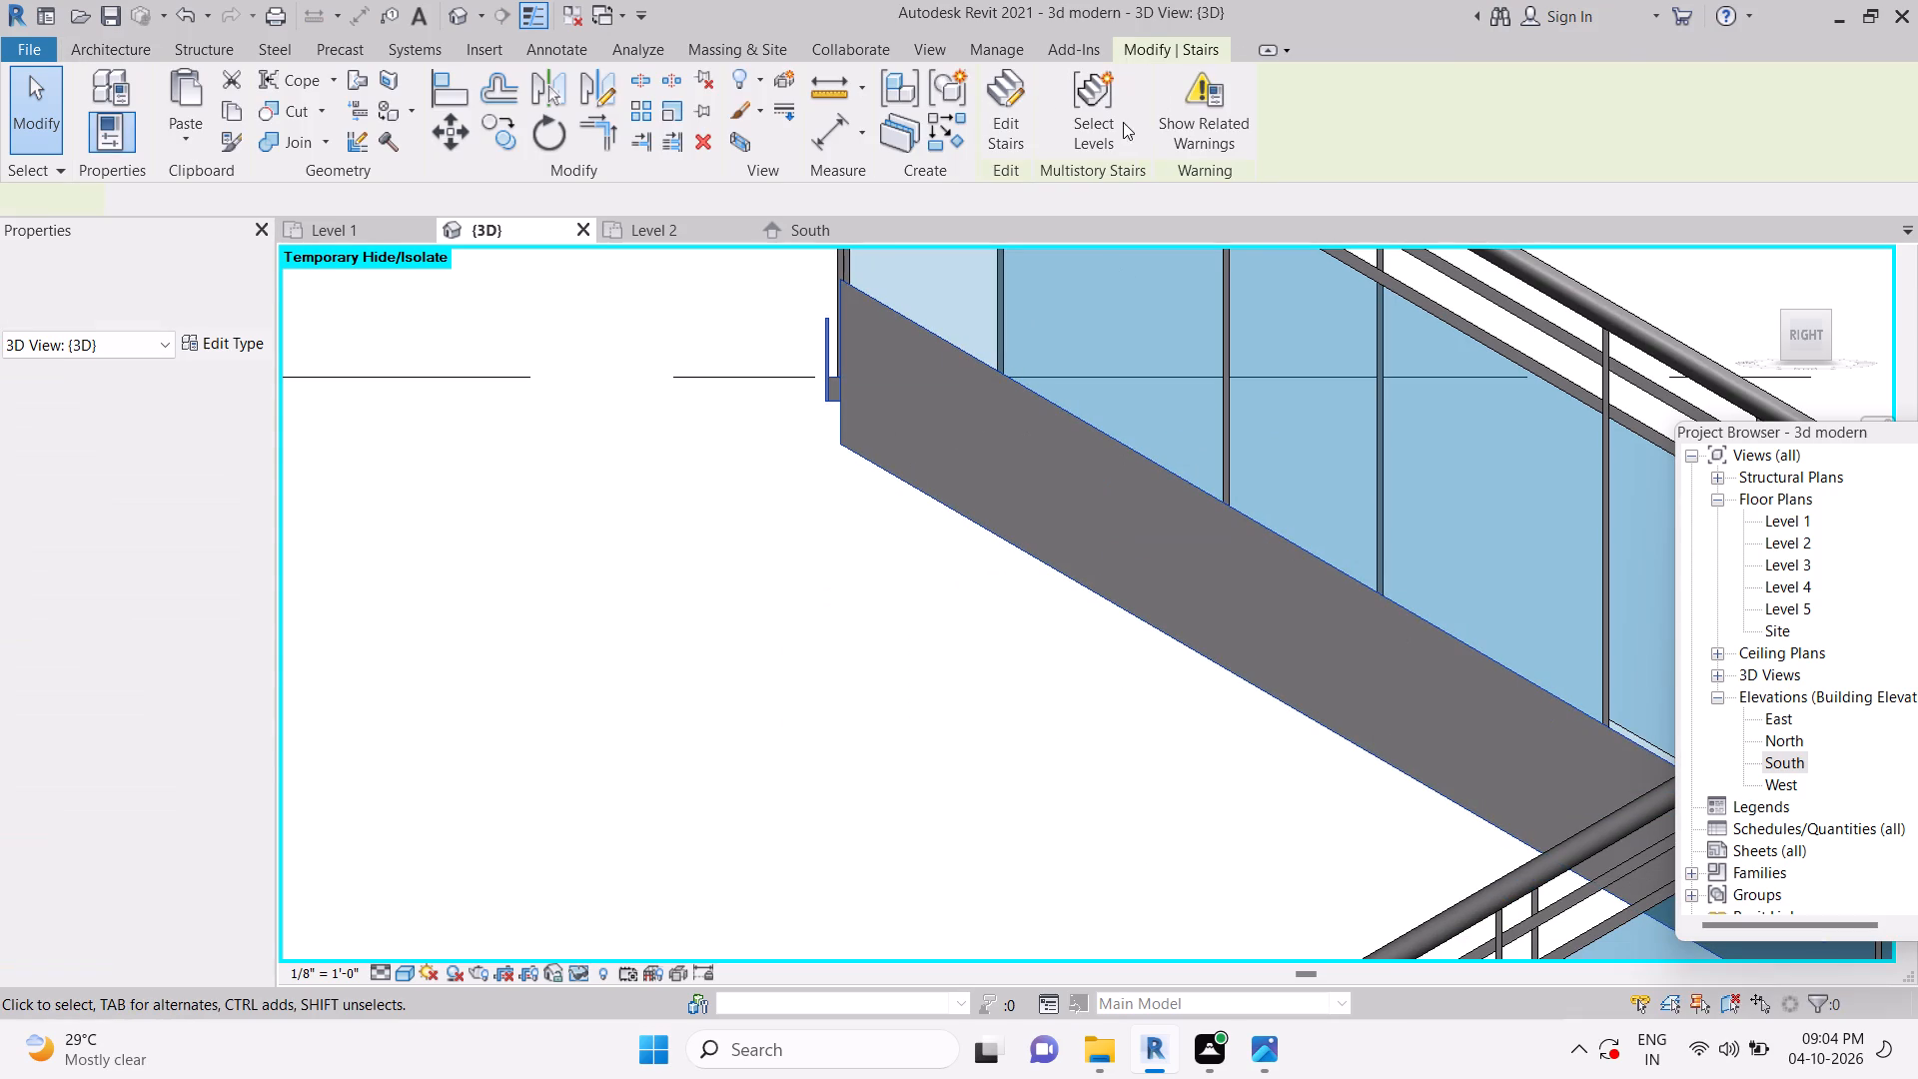
pyautogui.click(1014, 116)
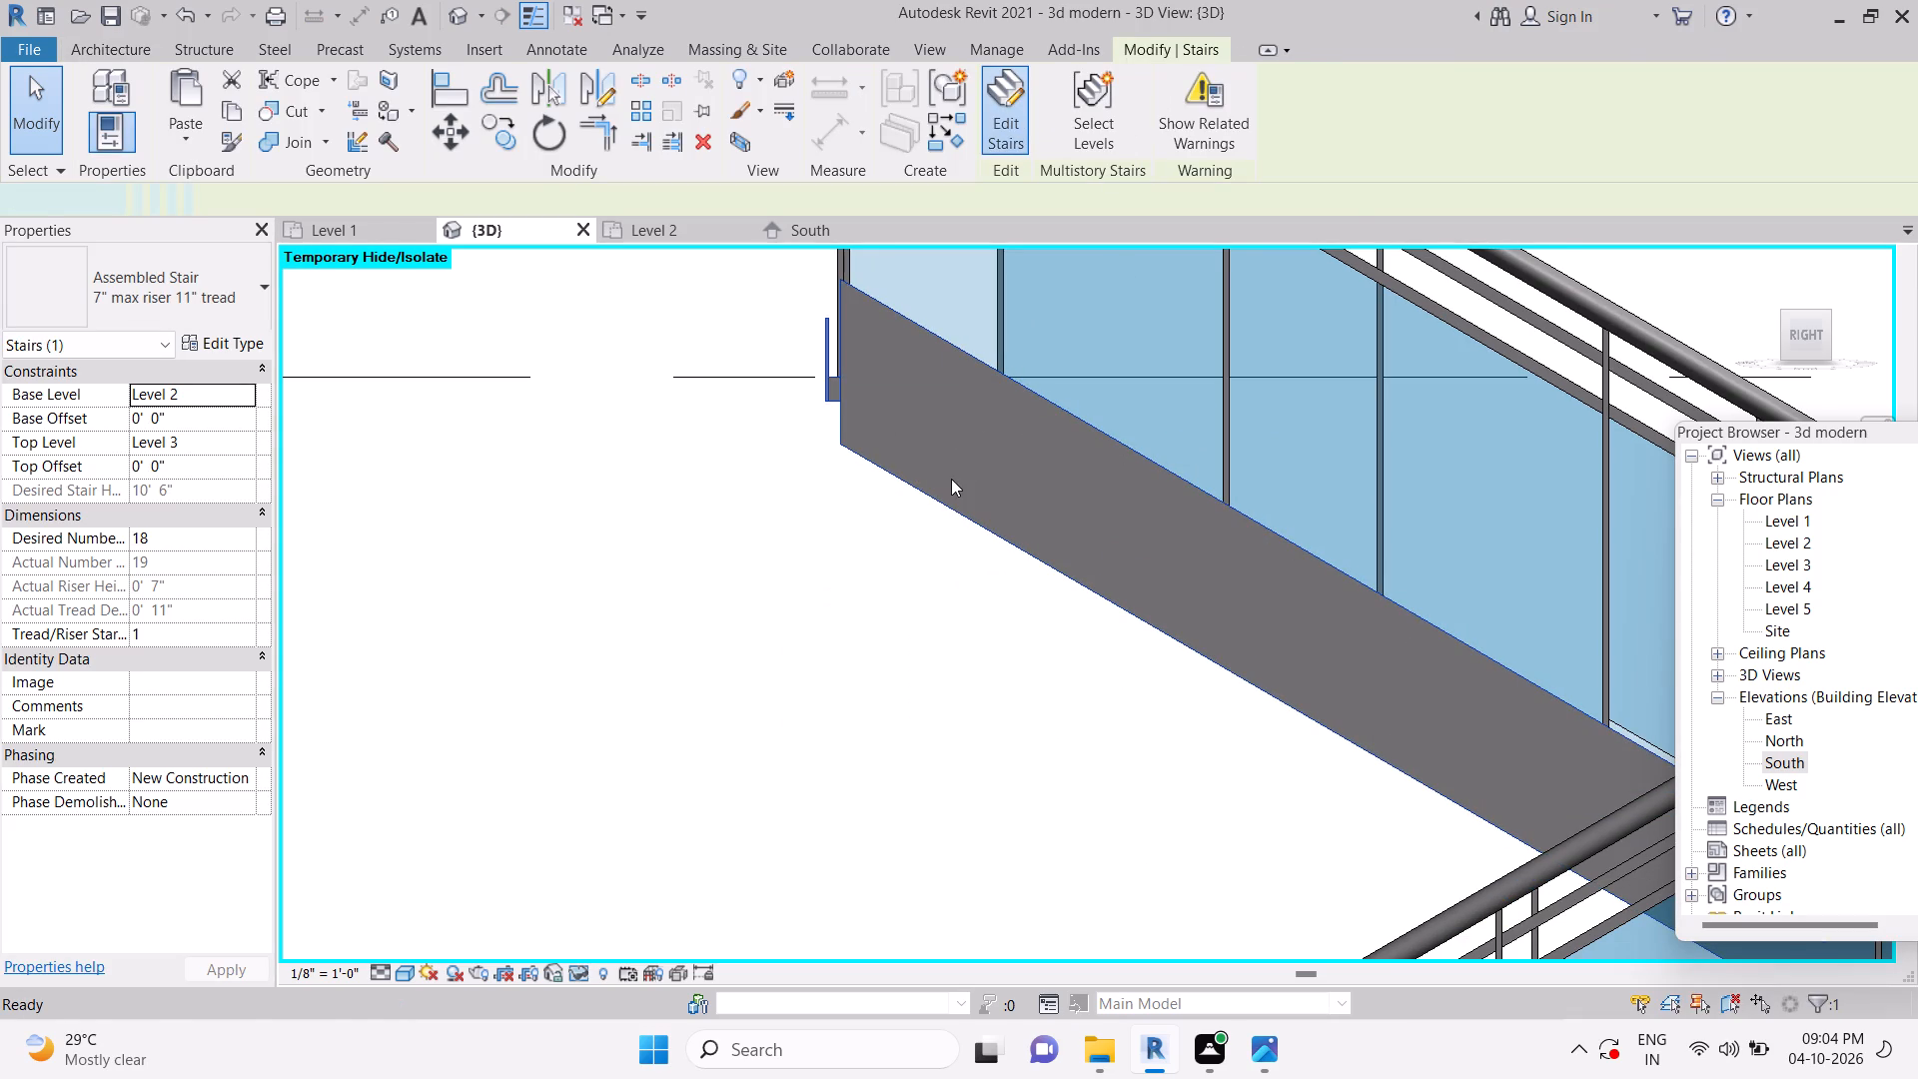
pyautogui.scroll(-9, 954, 481)
pyautogui.keyDown('shift'); pyautogui.moveTo(1098, 628); pyautogui.dragTo(1211, 749, button='middle'); pyautogui.keyUp('shift')
pyautogui.moveTo(1432, 798); pyautogui.dragTo(707, 352, button='middle')
pyautogui.keyDown('shift'); pyautogui.moveTo(1117, 560); pyautogui.dragTo(1154, 689, button='middle'); pyautogui.keyUp('shift')
pyautogui.moveTo(1320, 746); pyautogui.dragTo(1255, 576, button='middle')
pyautogui.scroll(6, 875, 494)
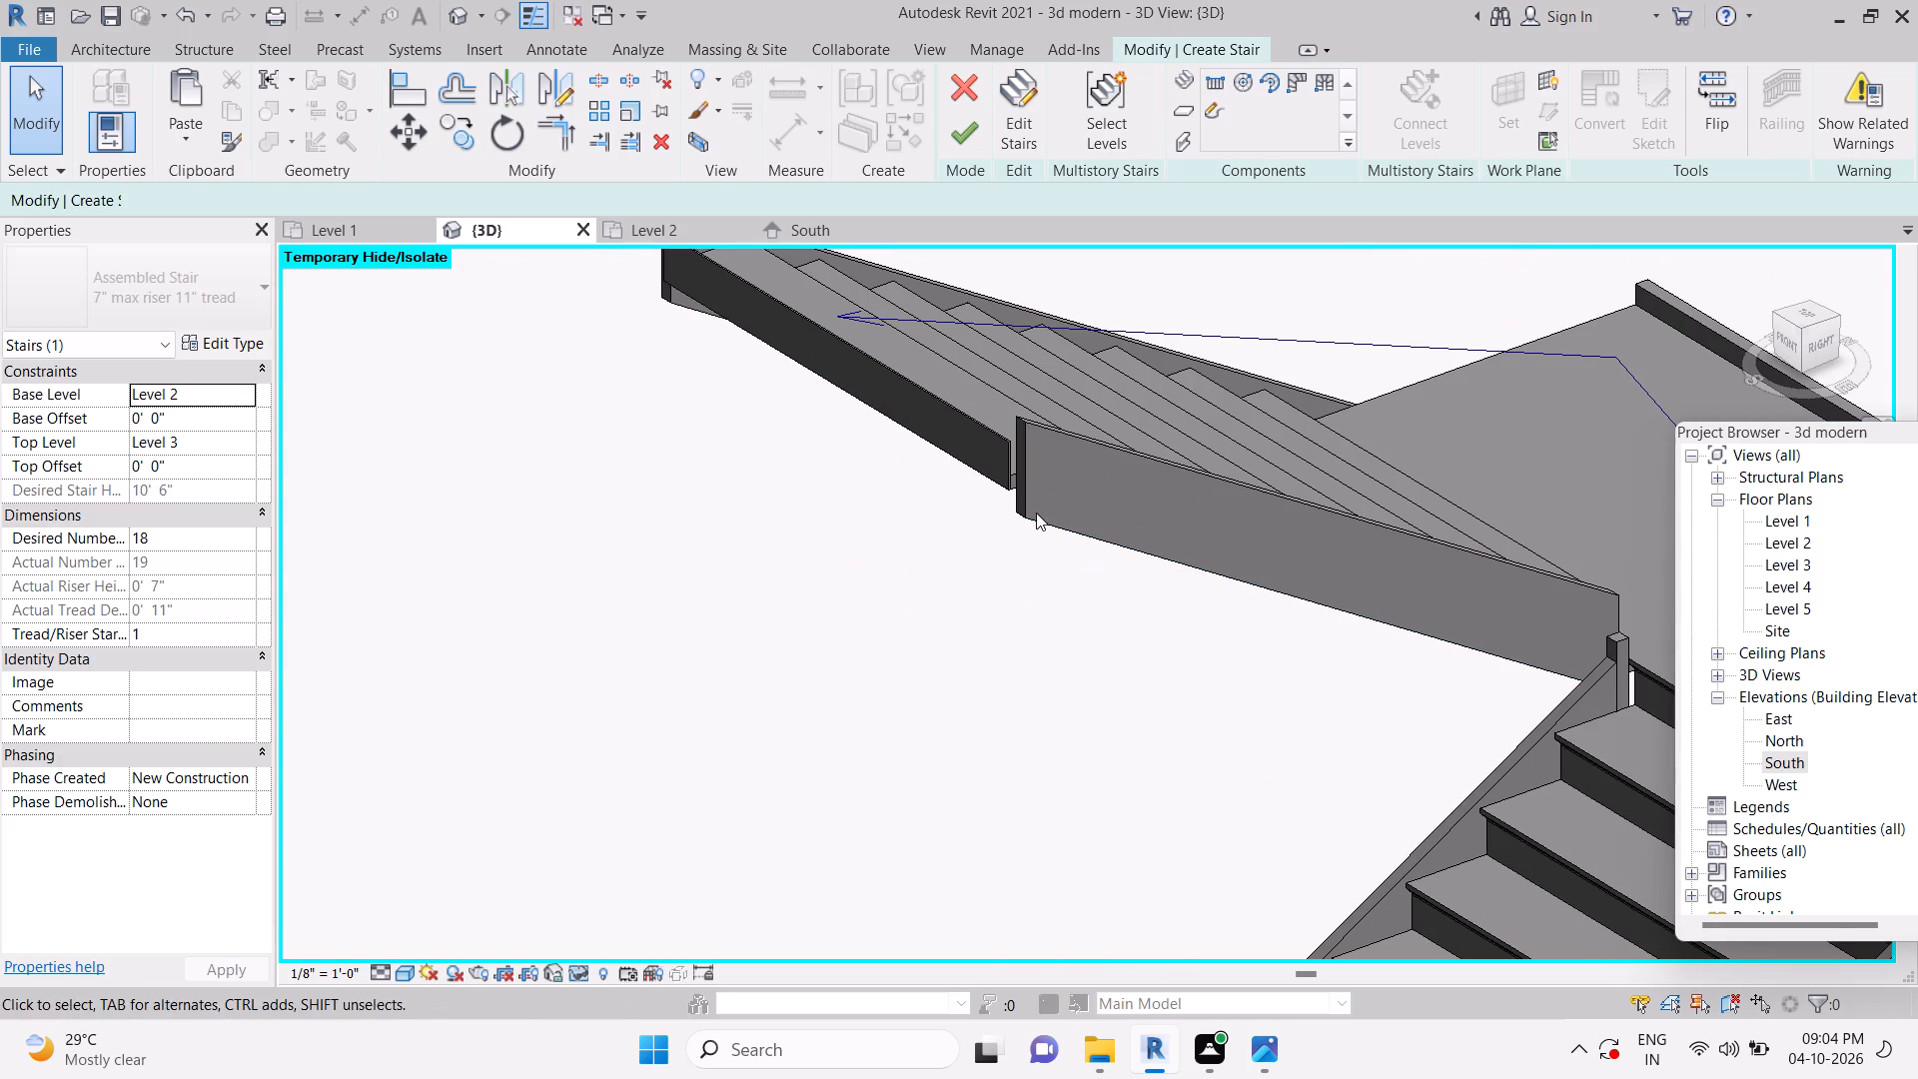
pyautogui.click(1034, 515)
pyautogui.press('Delete')
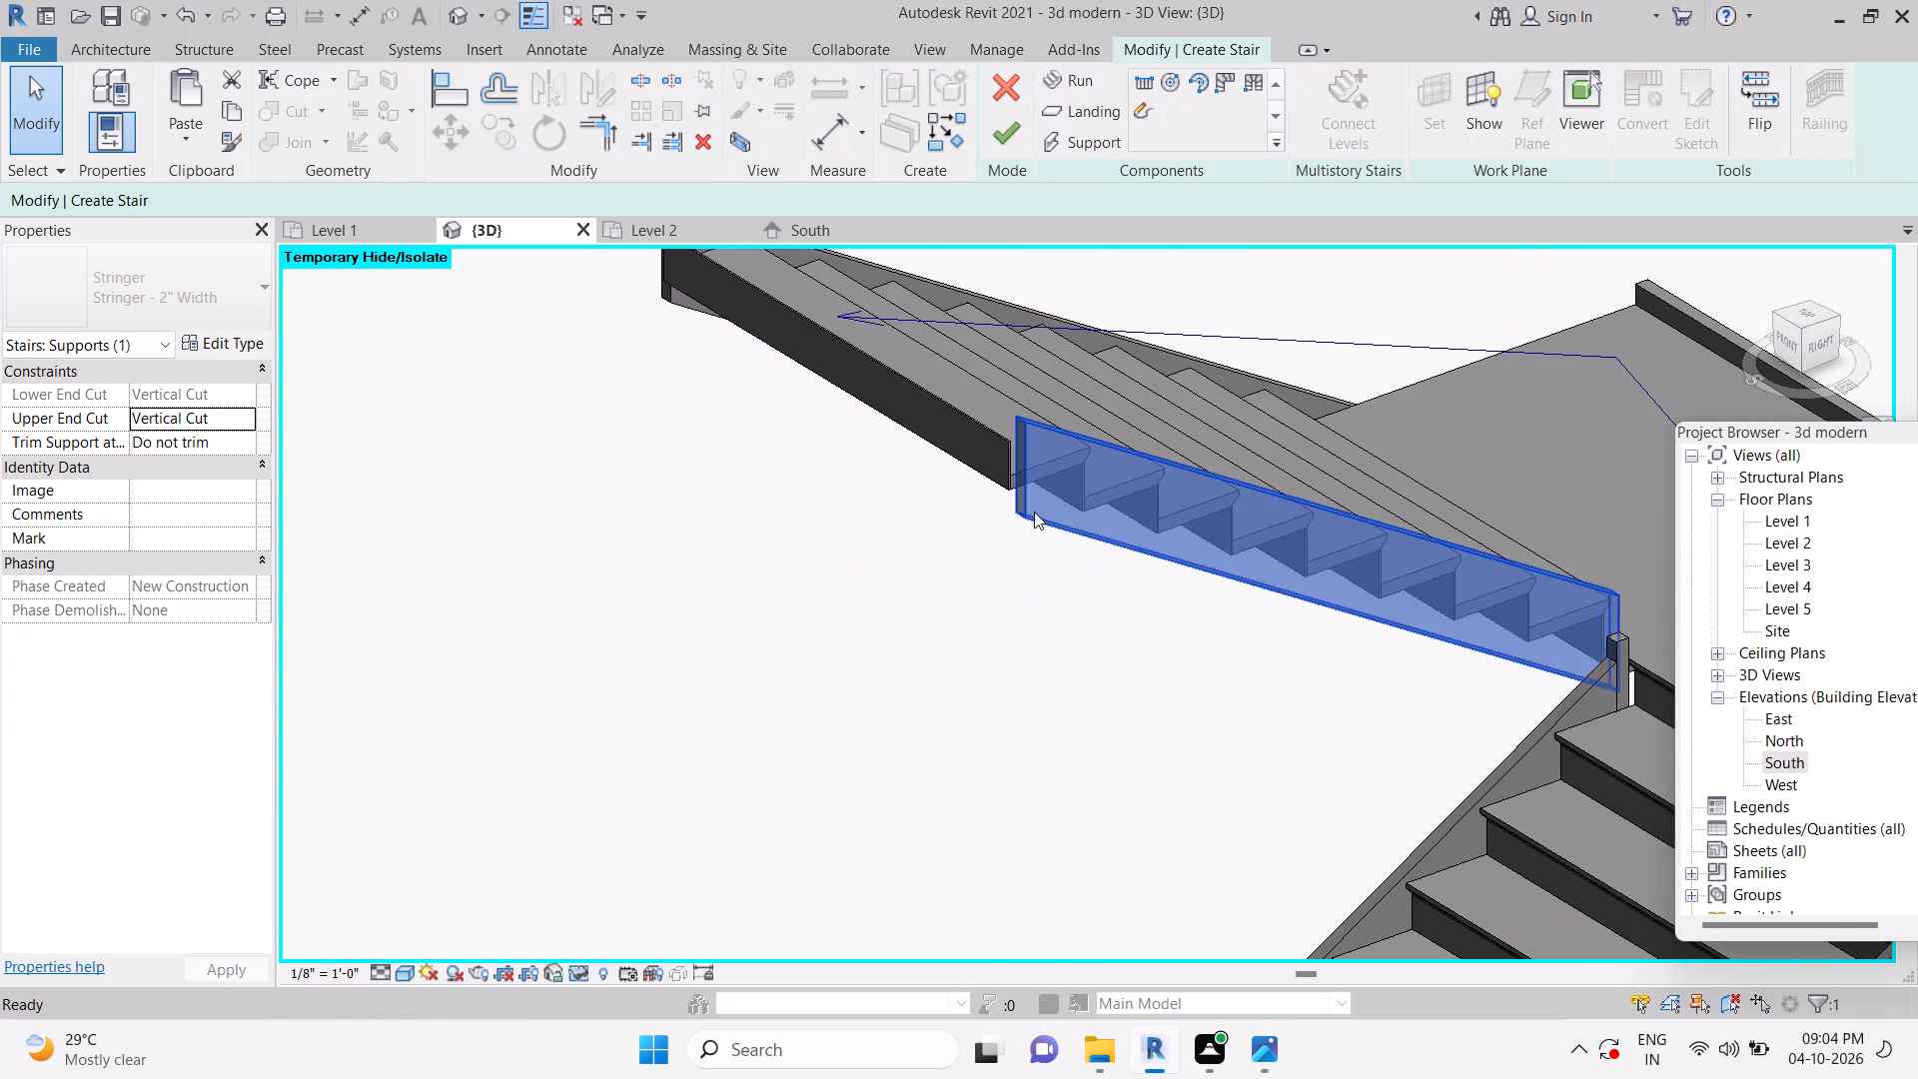
# Delete the outer stringer of the stair's upper flight.
pyautogui.moveTo(1084, 528); pyautogui.dragTo(1168, 681, button='middle')
pyautogui.scroll(1, 1165, 676)
pyautogui.scroll(3, 771, 357)
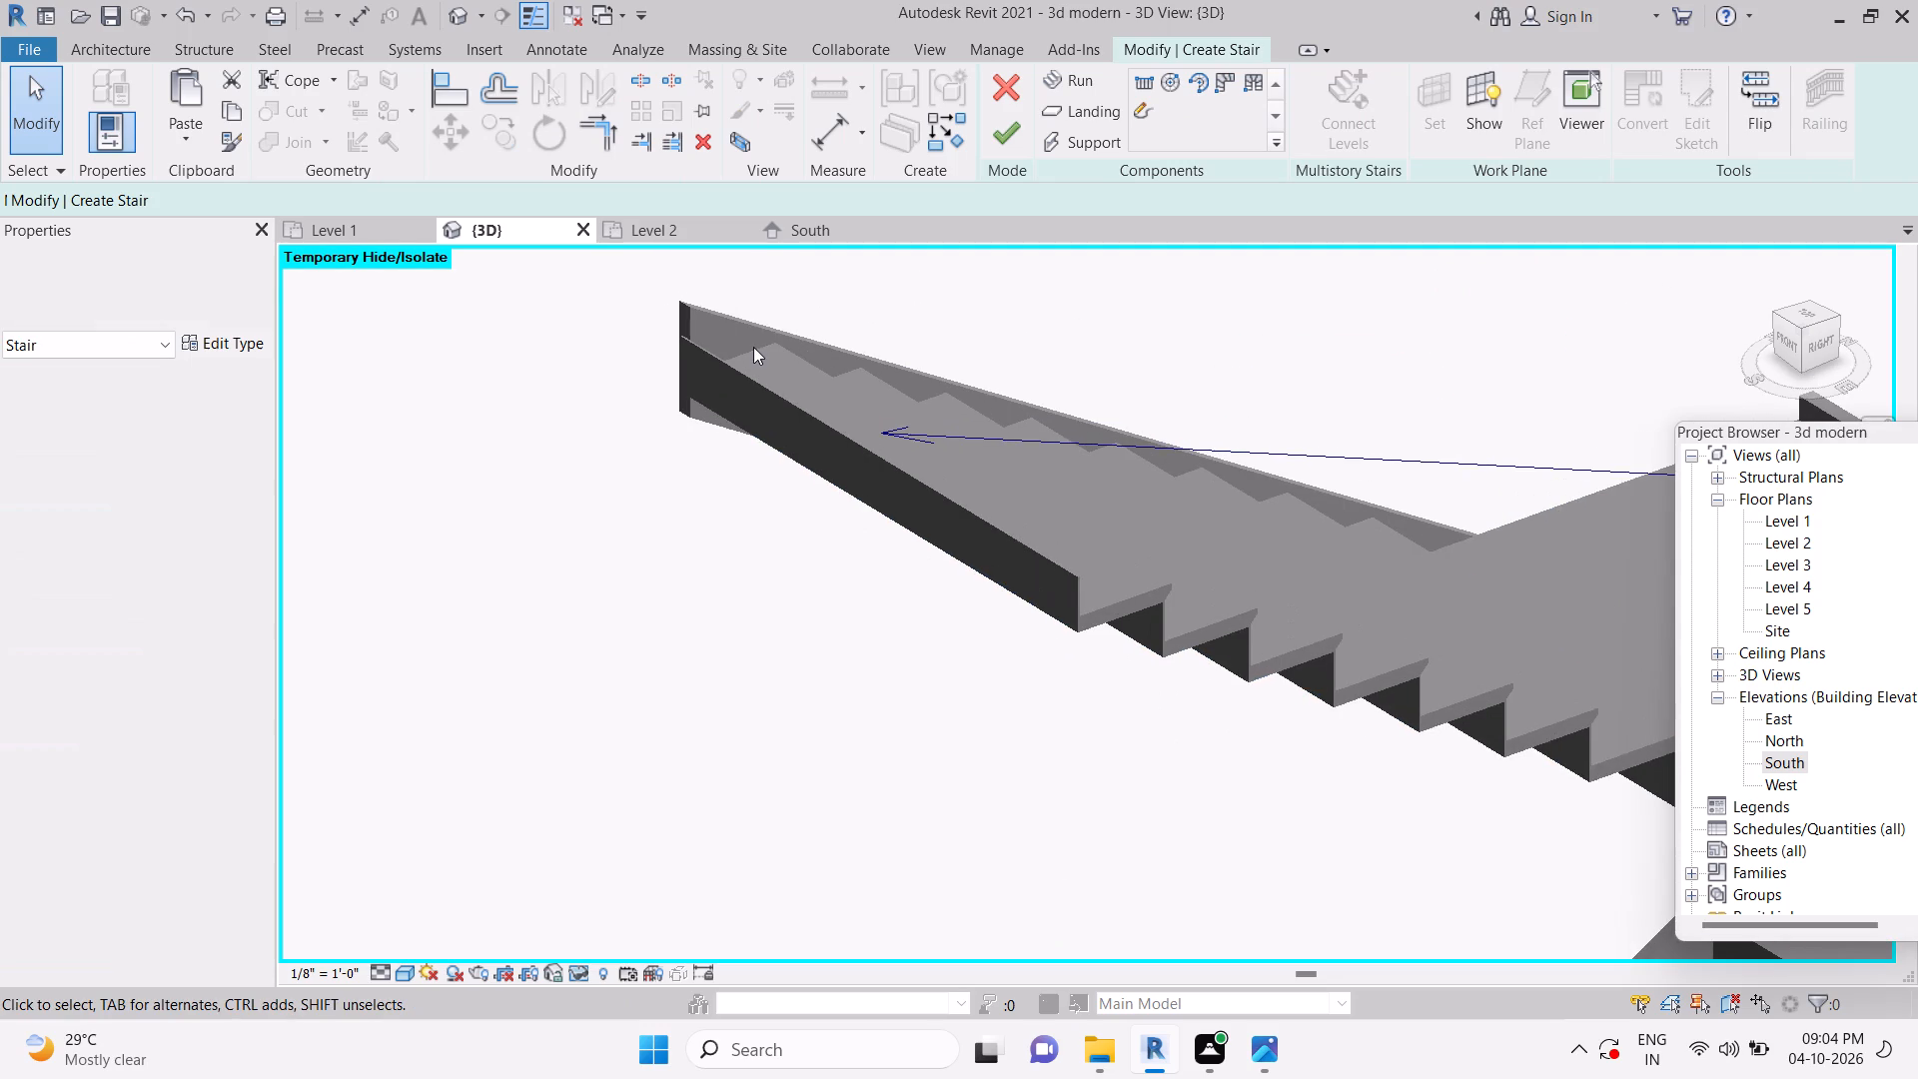
pyautogui.scroll(1, 753, 347)
pyautogui.click(700, 289)
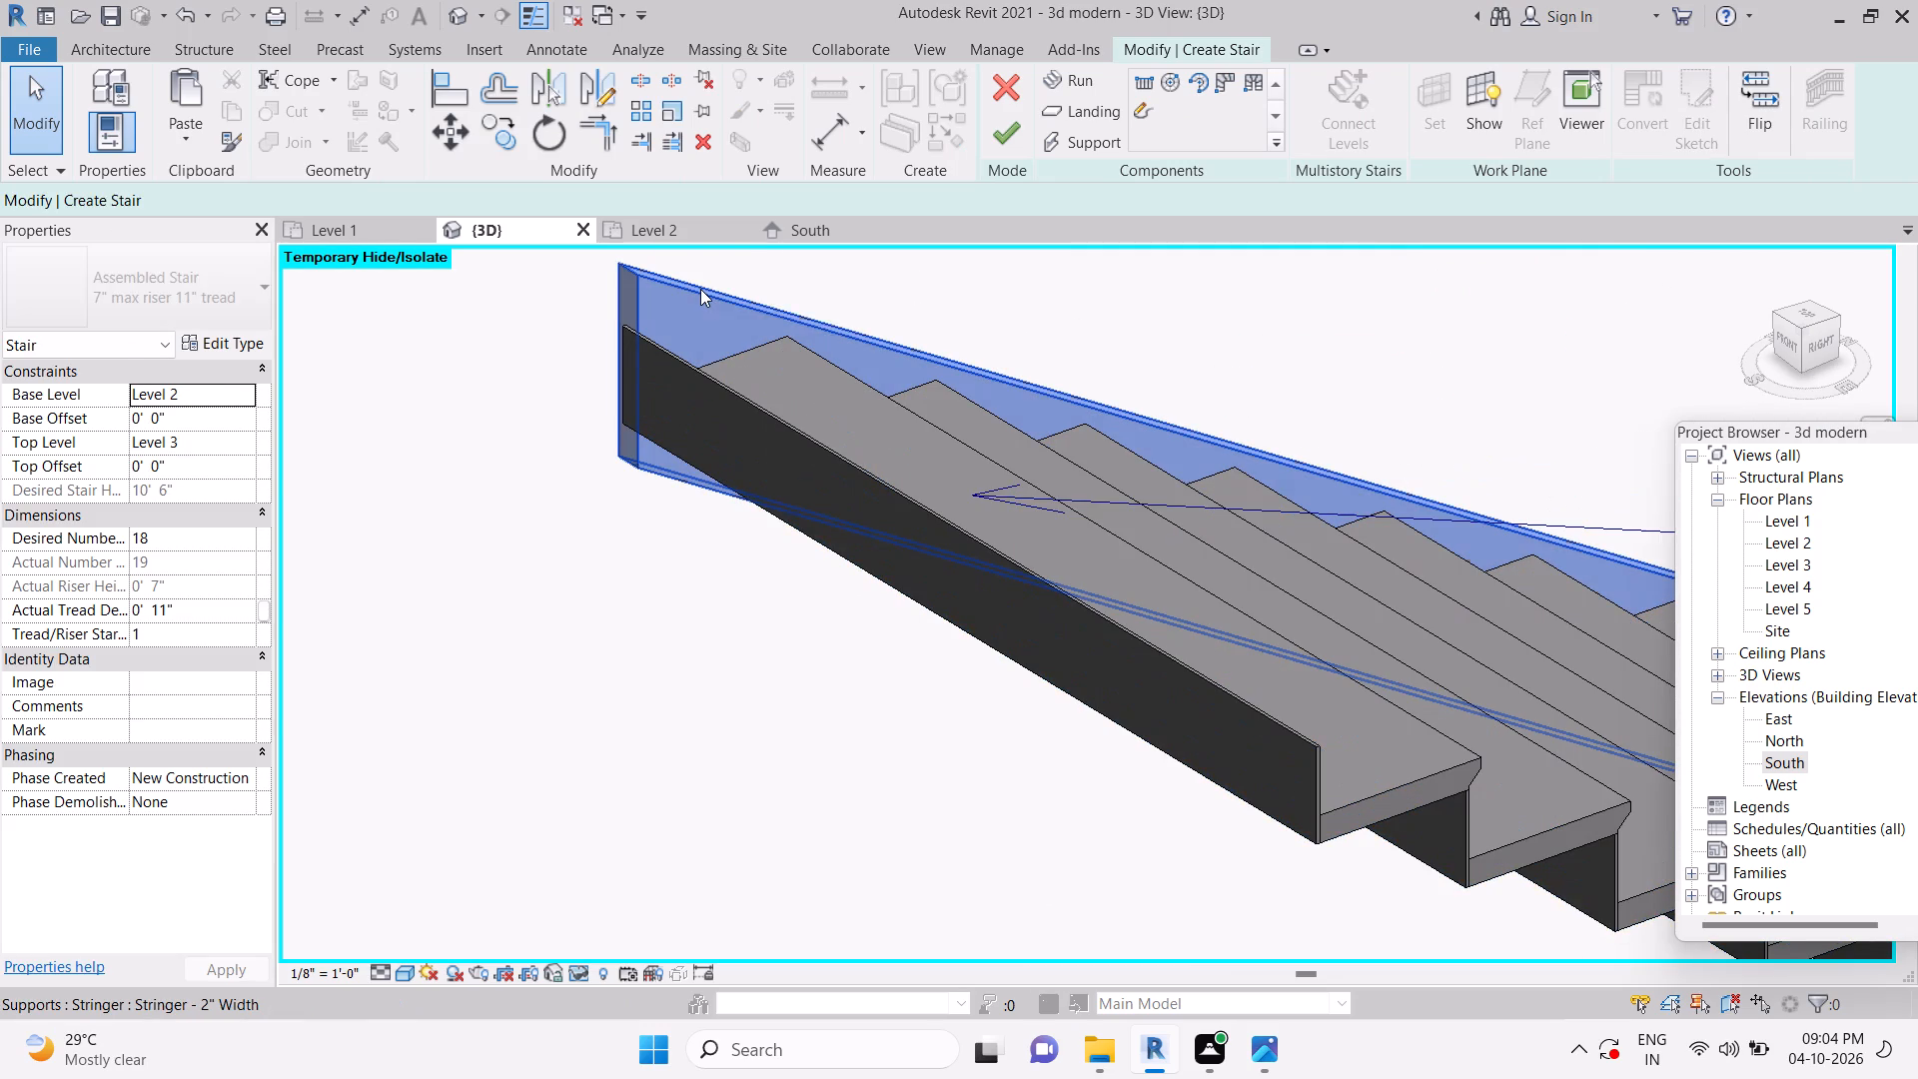
pyautogui.press('Delete')
# Delete the inner and outer stringers of the stair's lower flight.
pyautogui.scroll(-8, 936, 408)
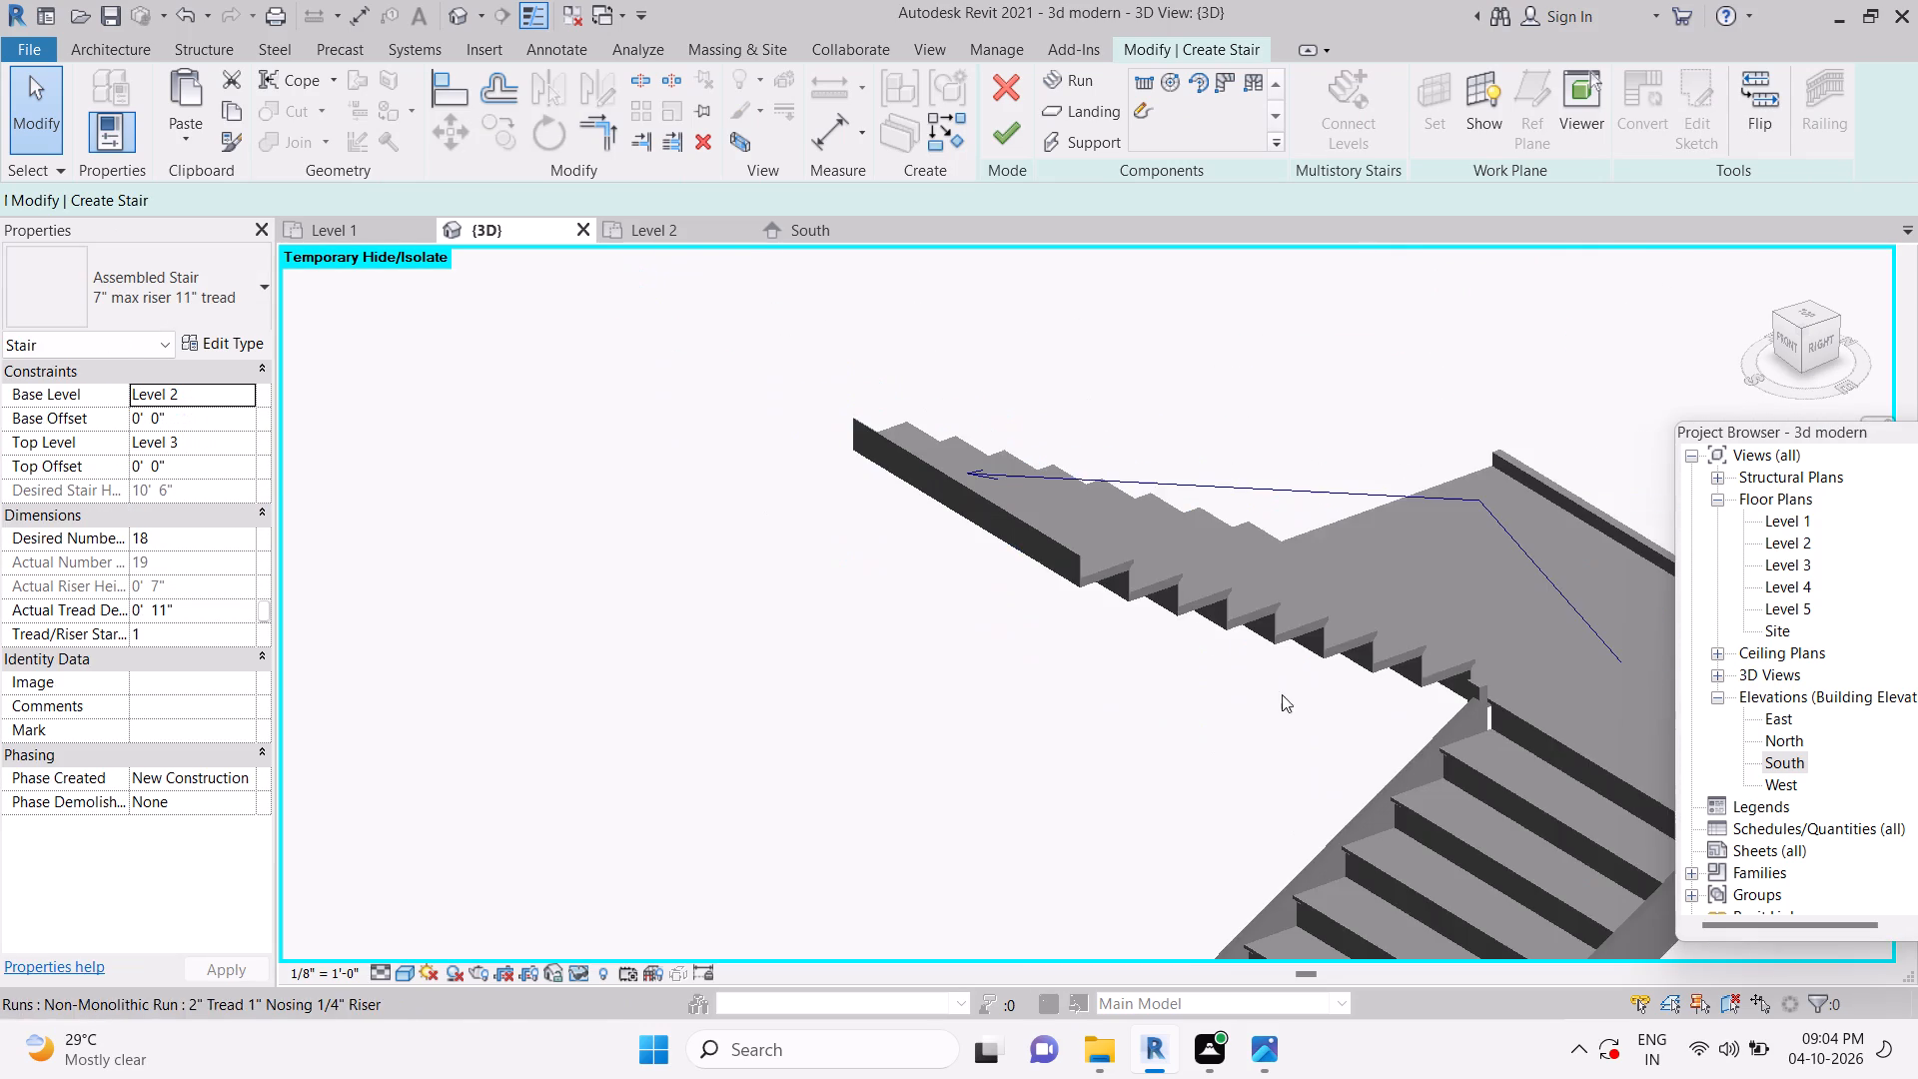
pyautogui.moveTo(1282, 694); pyautogui.dragTo(941, 425, button='middle')
pyautogui.scroll(5, 1038, 564)
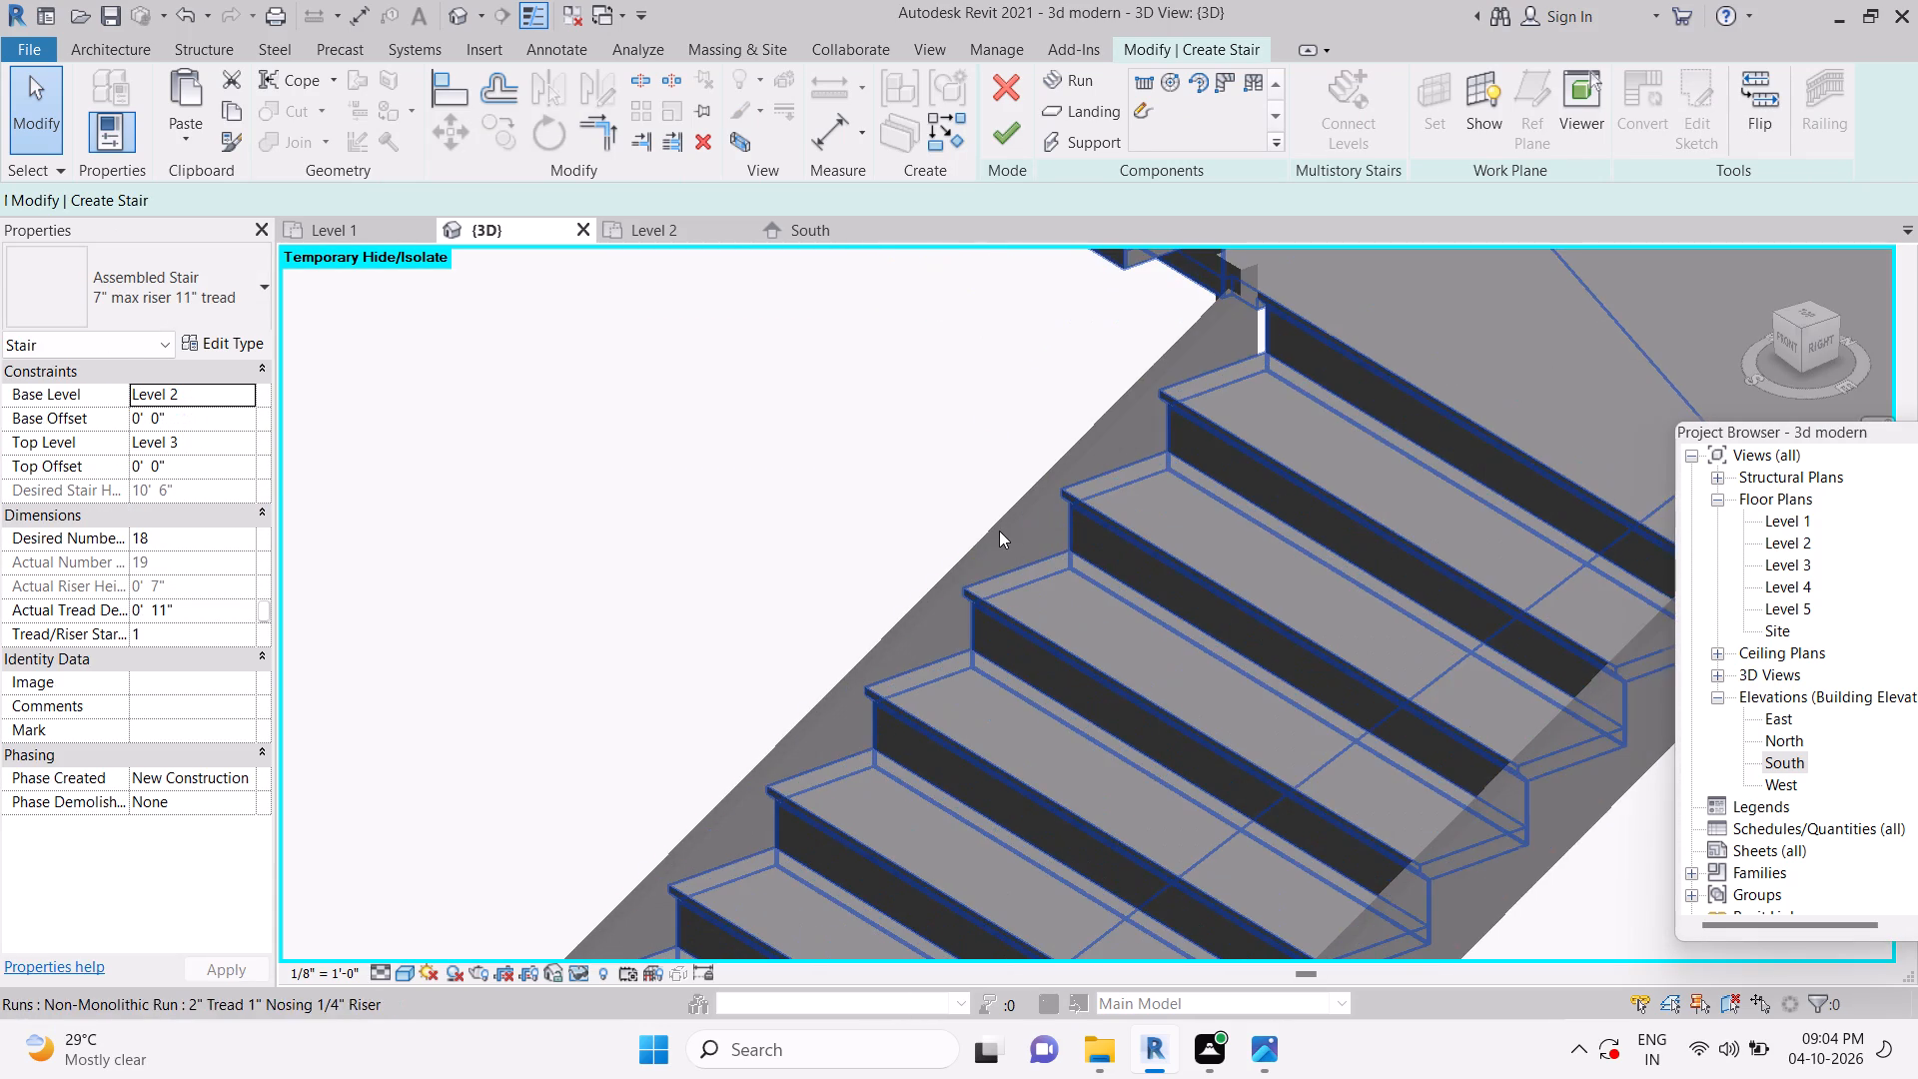
pyautogui.click(996, 528)
pyautogui.press('Delete')
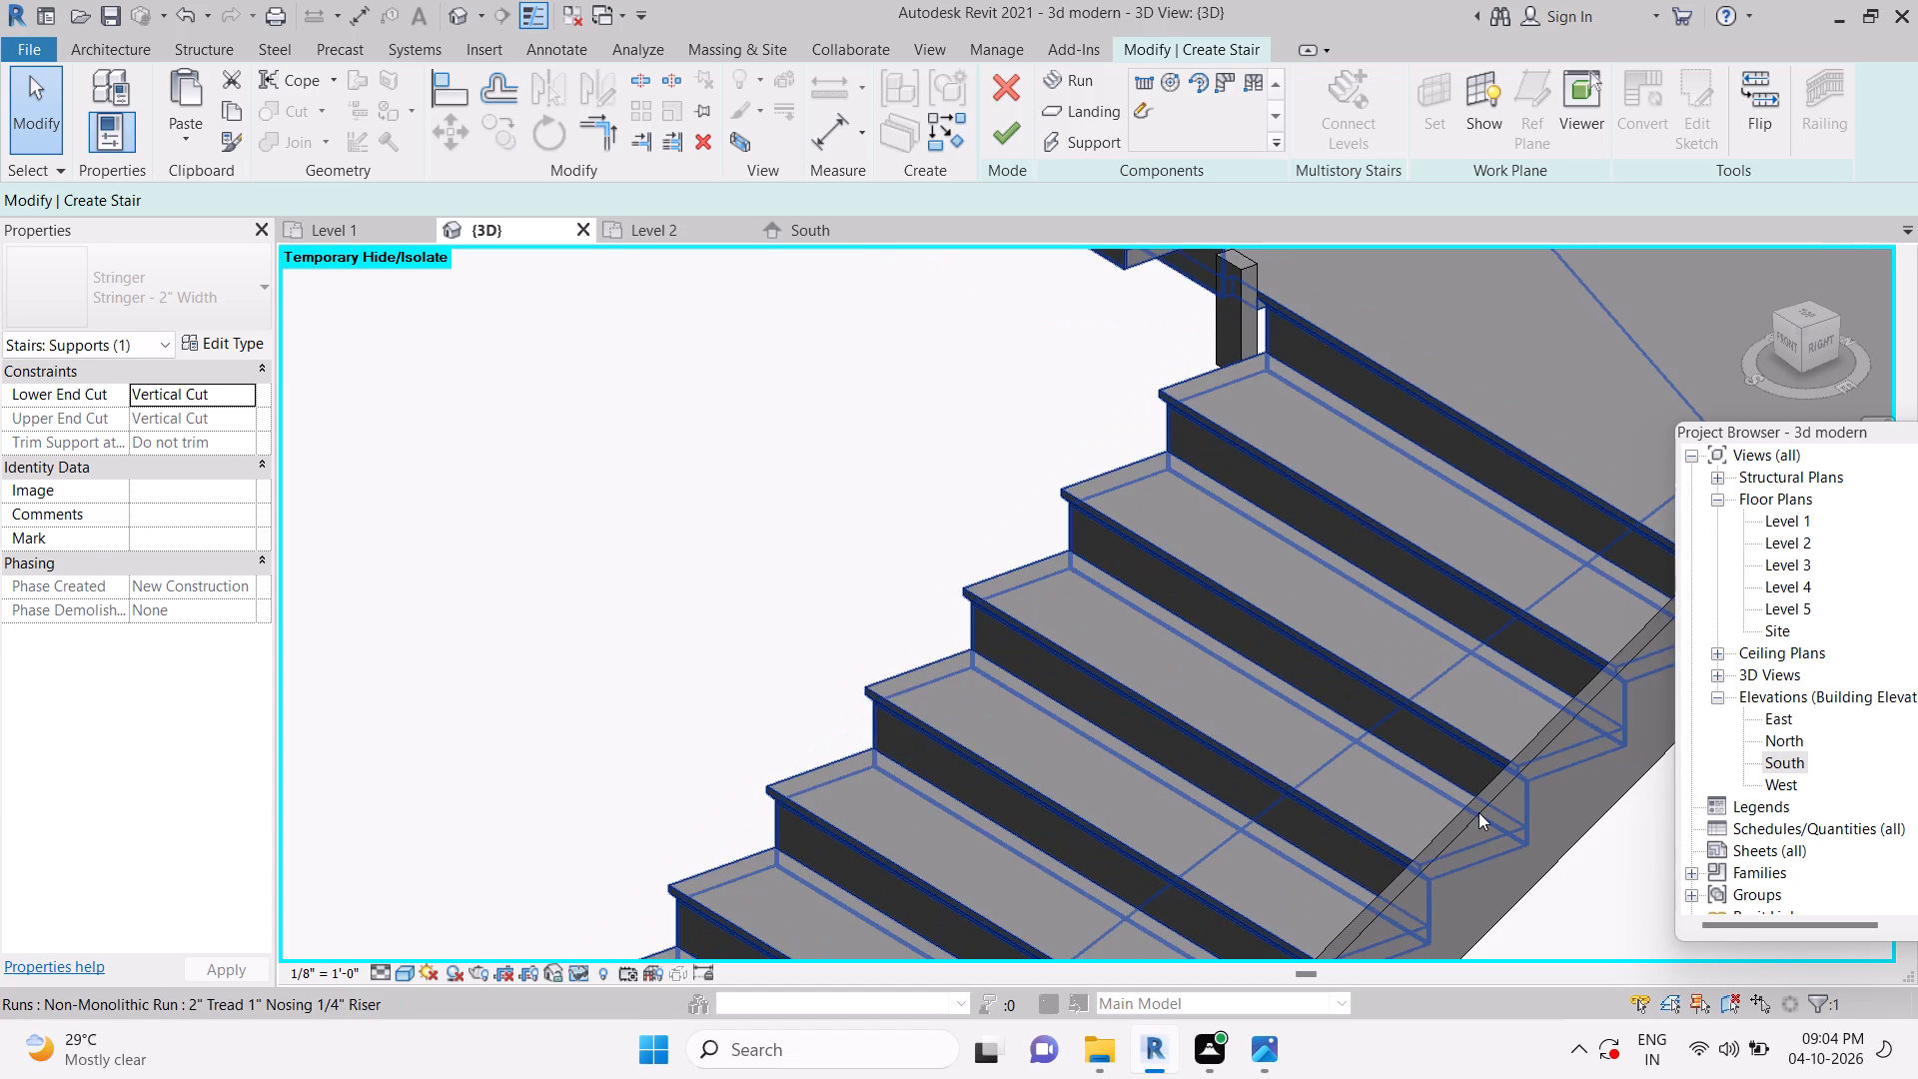
pyautogui.scroll(1, 1478, 812)
pyautogui.moveTo(1470, 804); pyautogui.dragTo(1263, 388, button='middle')
pyautogui.click(1057, 766)
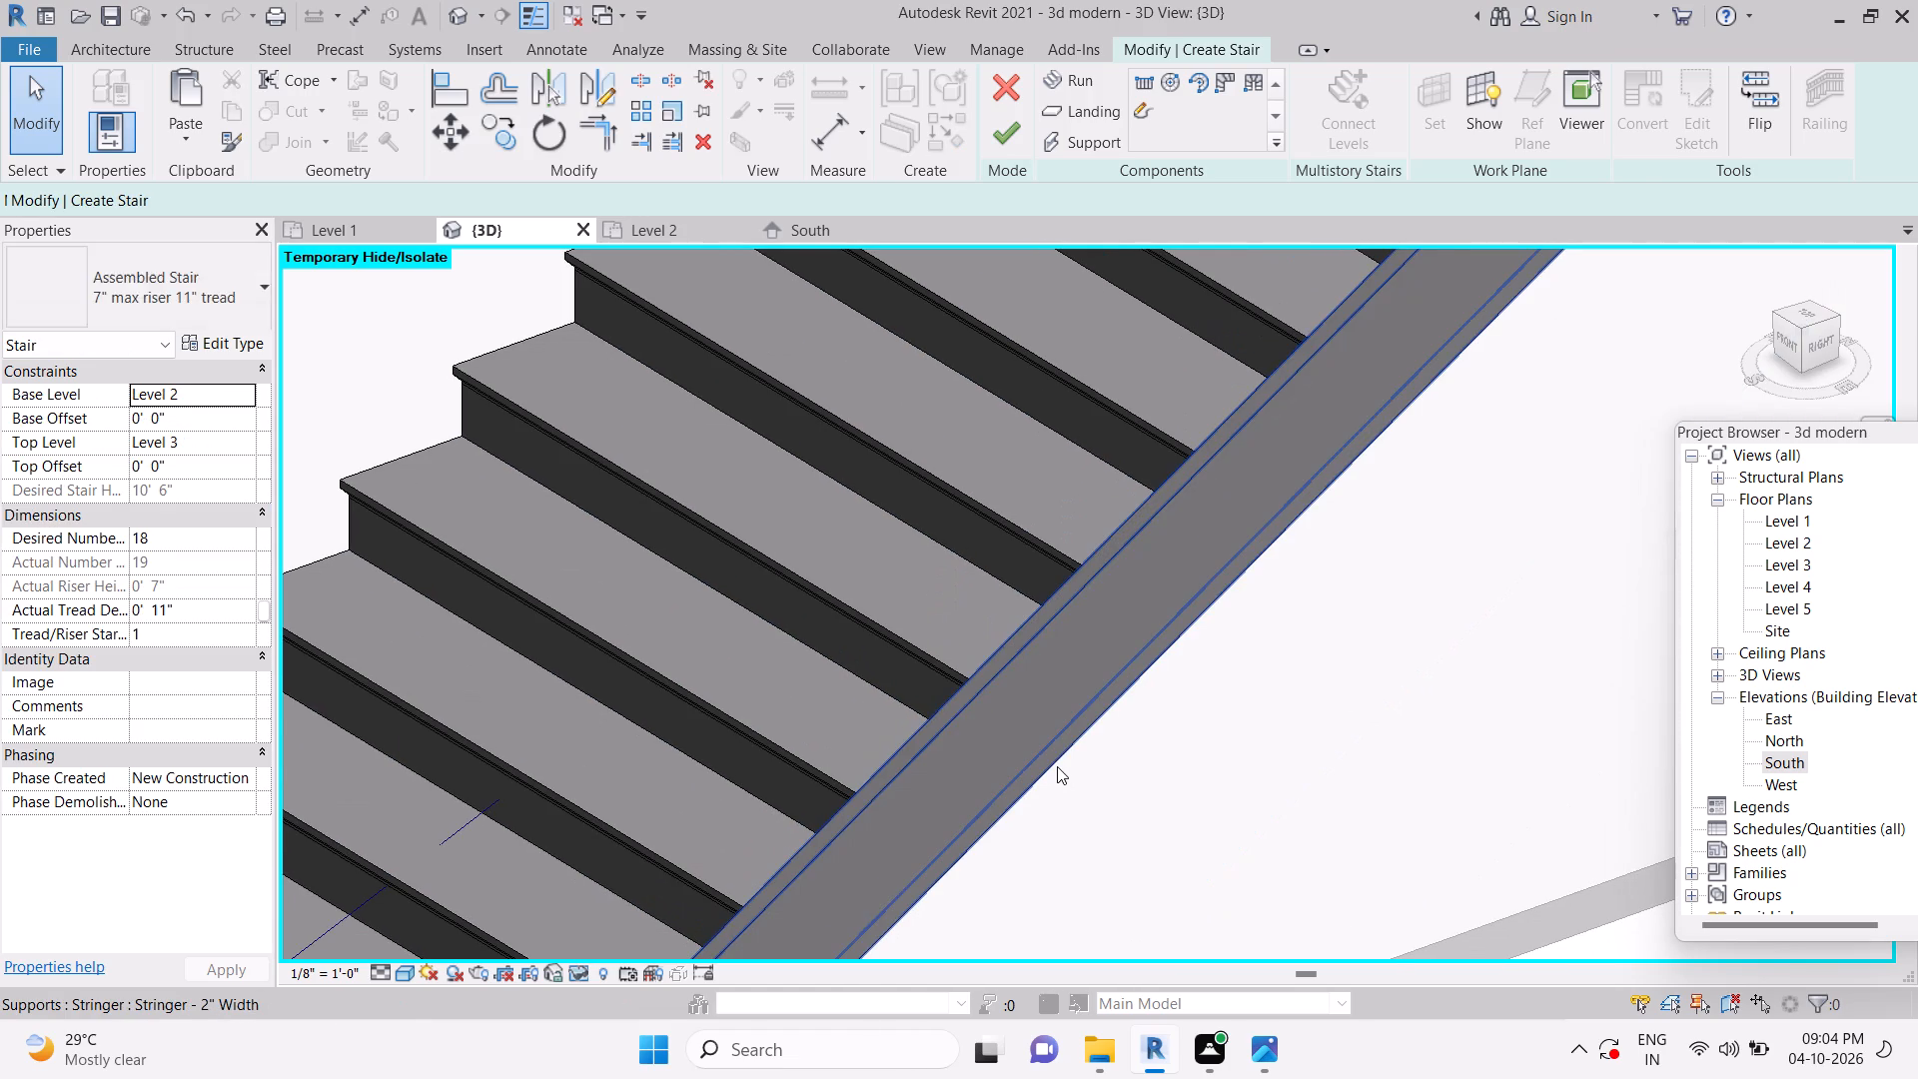
pyautogui.press('Delete')
# Delete the stringer running around the outer edge of the stair landing.
pyautogui.scroll(-5, 1222, 694)
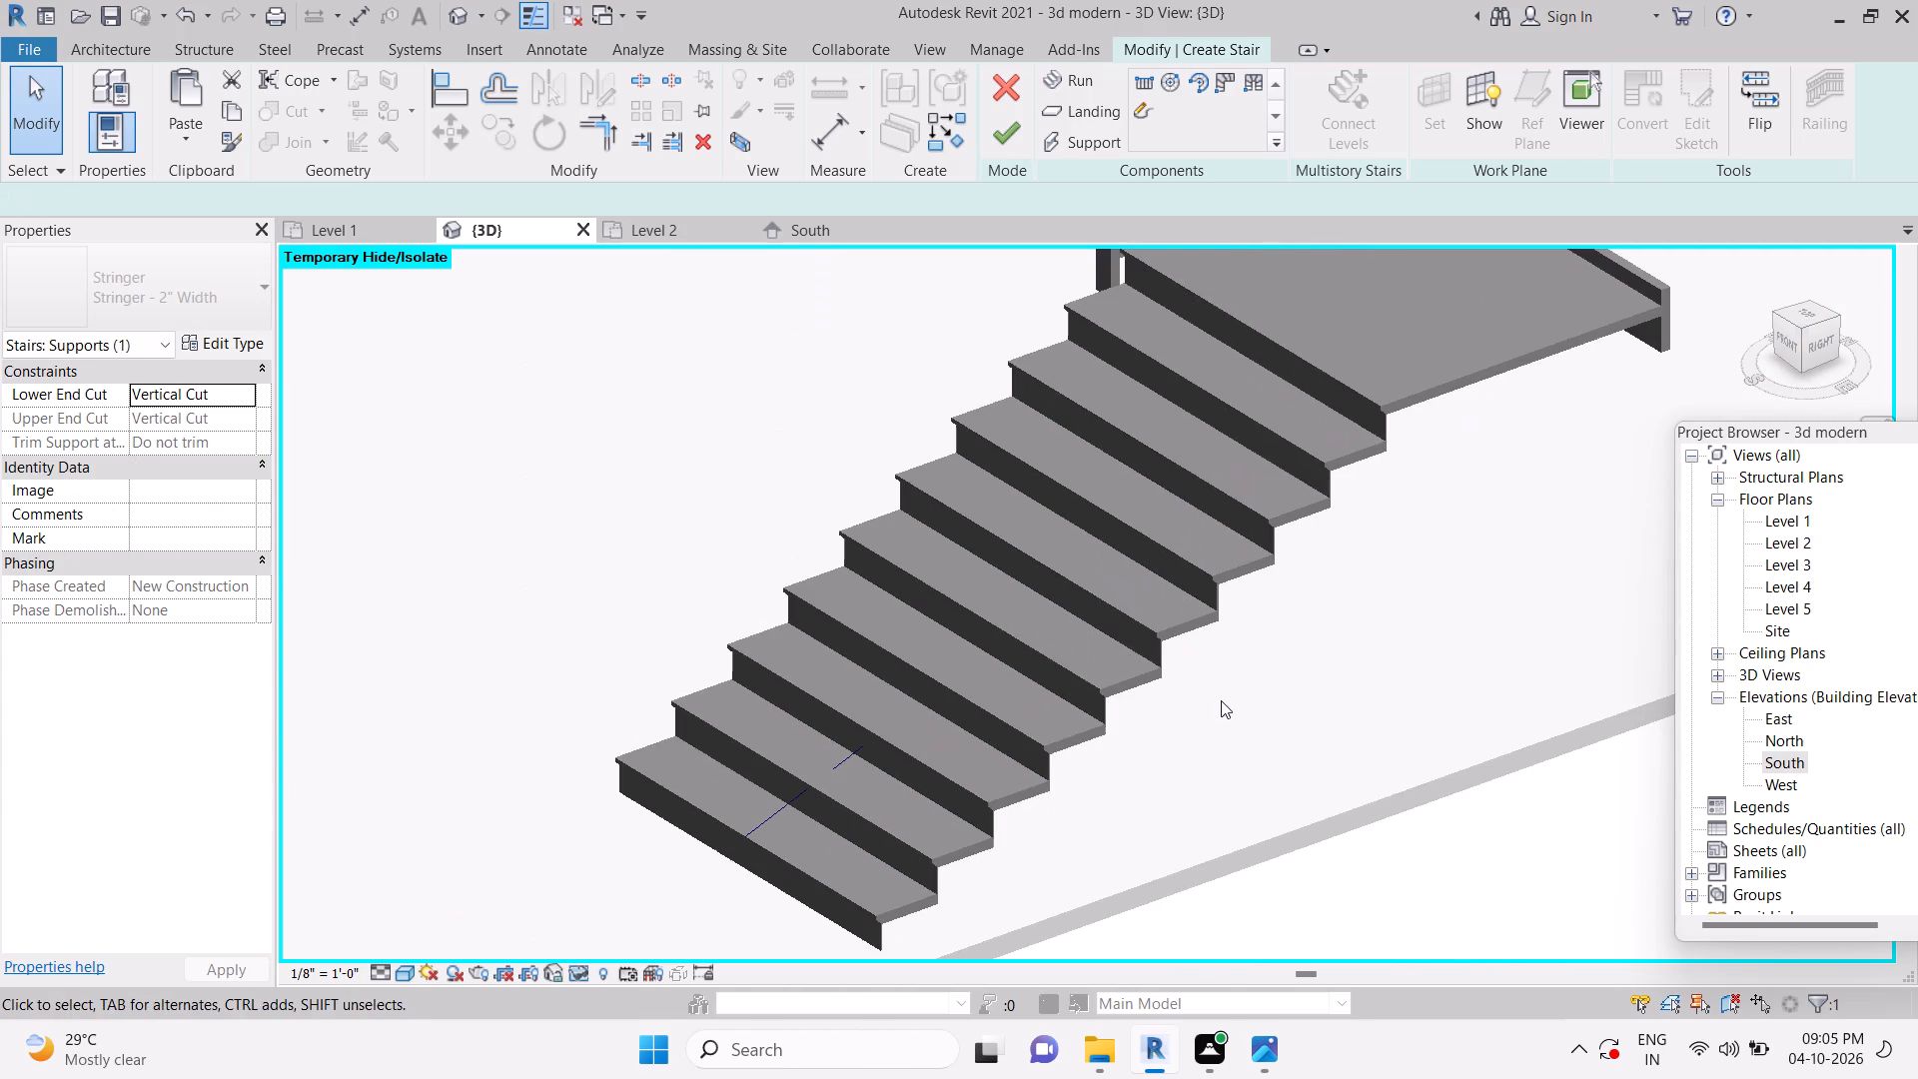
pyautogui.moveTo(880, 883); pyautogui.dragTo(975, 566, button='middle')
pyautogui.scroll(6, 939, 689)
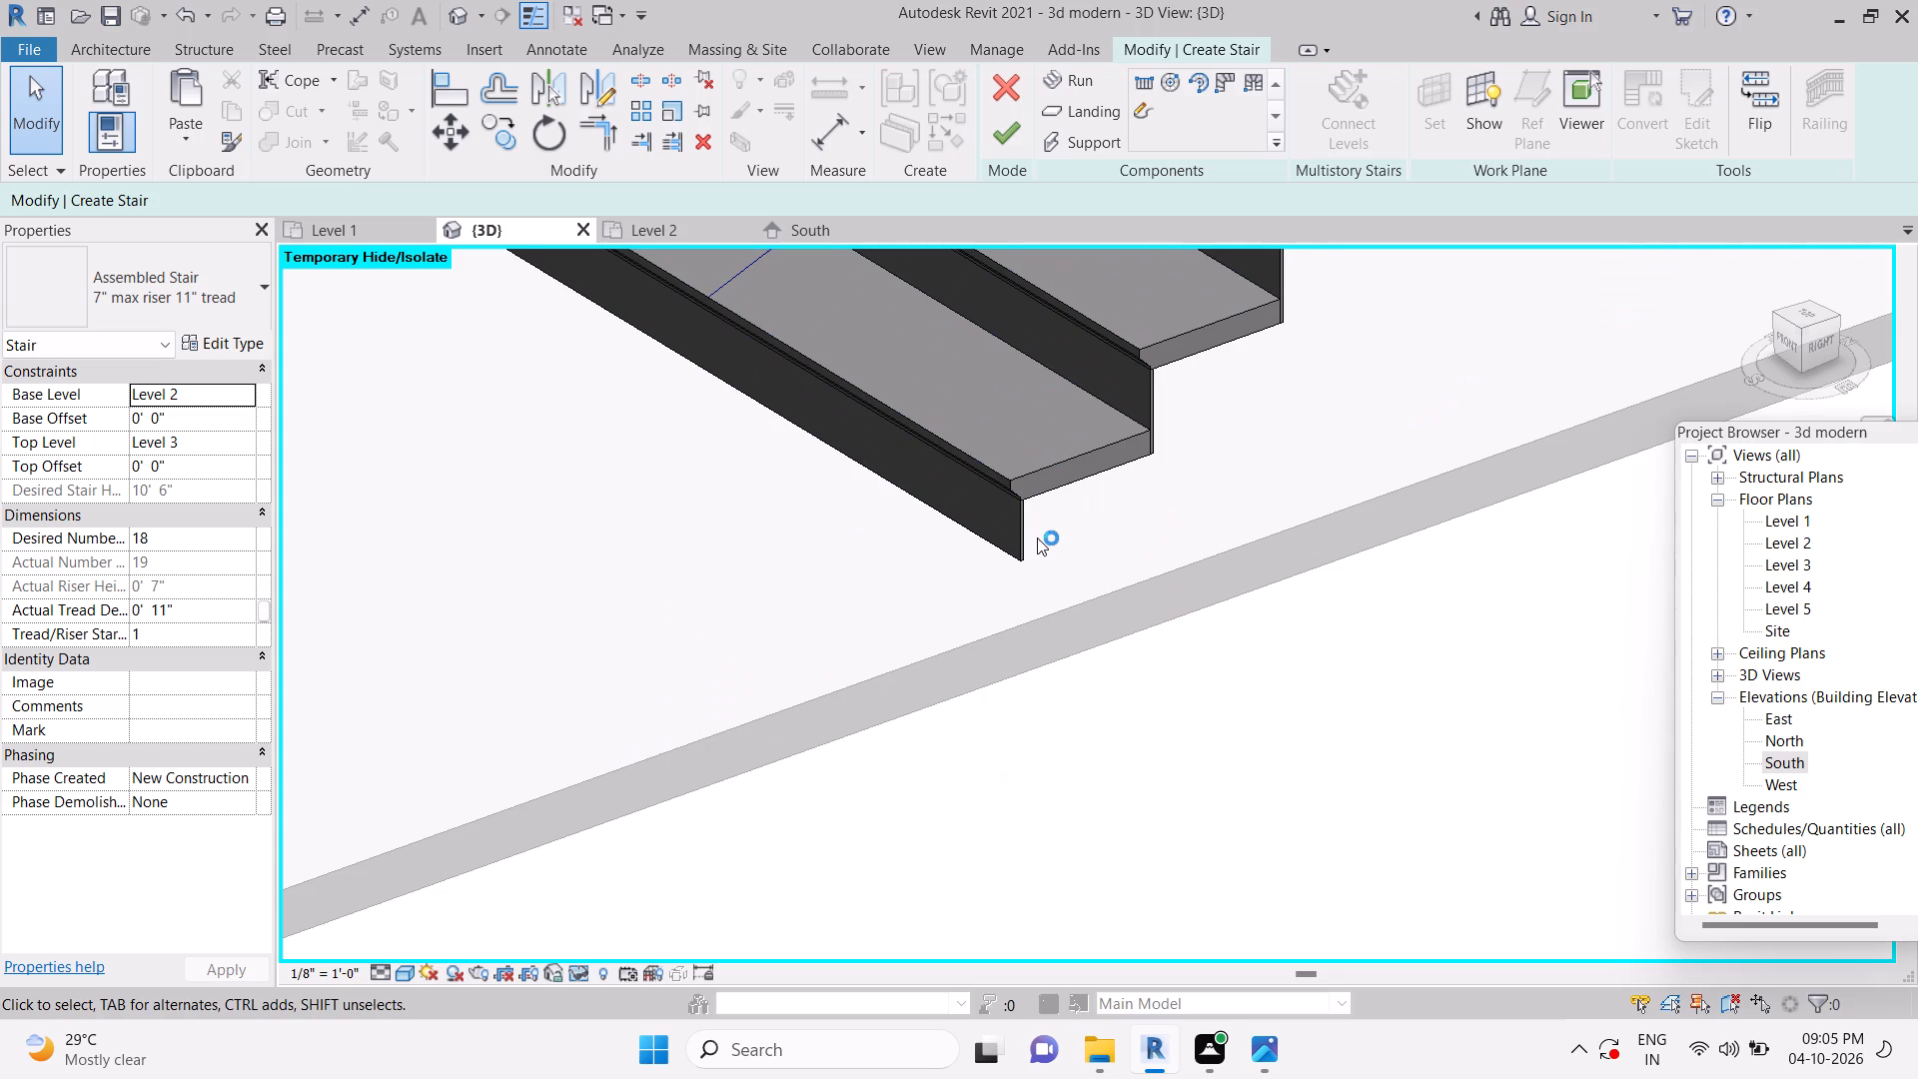
pyautogui.press('Tab')
pyautogui.press('Tab')
pyautogui.scroll(-9, 1023, 540)
pyautogui.moveTo(1333, 442); pyautogui.dragTo(1307, 509, button='middle')
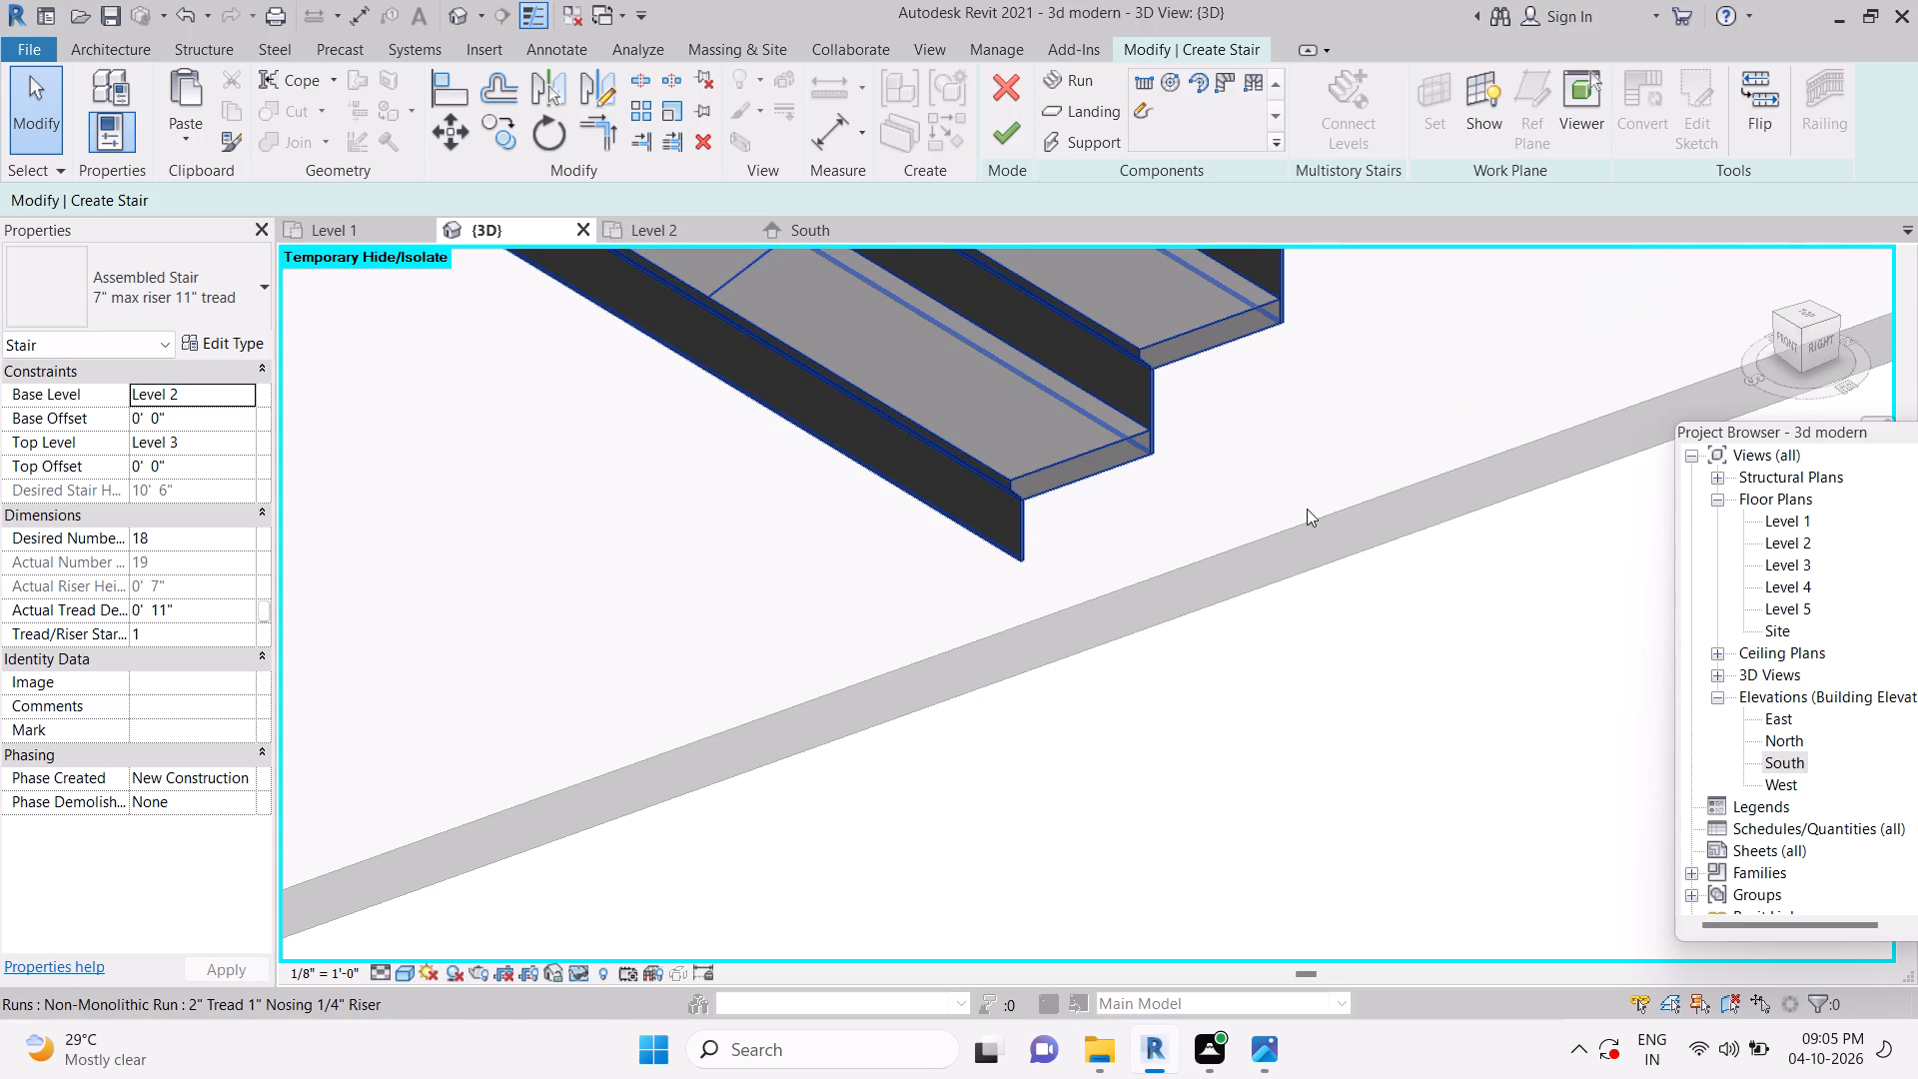
pyautogui.moveTo(1307, 509); pyautogui.dragTo(1139, 828, button='middle')
pyautogui.scroll(4, 1310, 527)
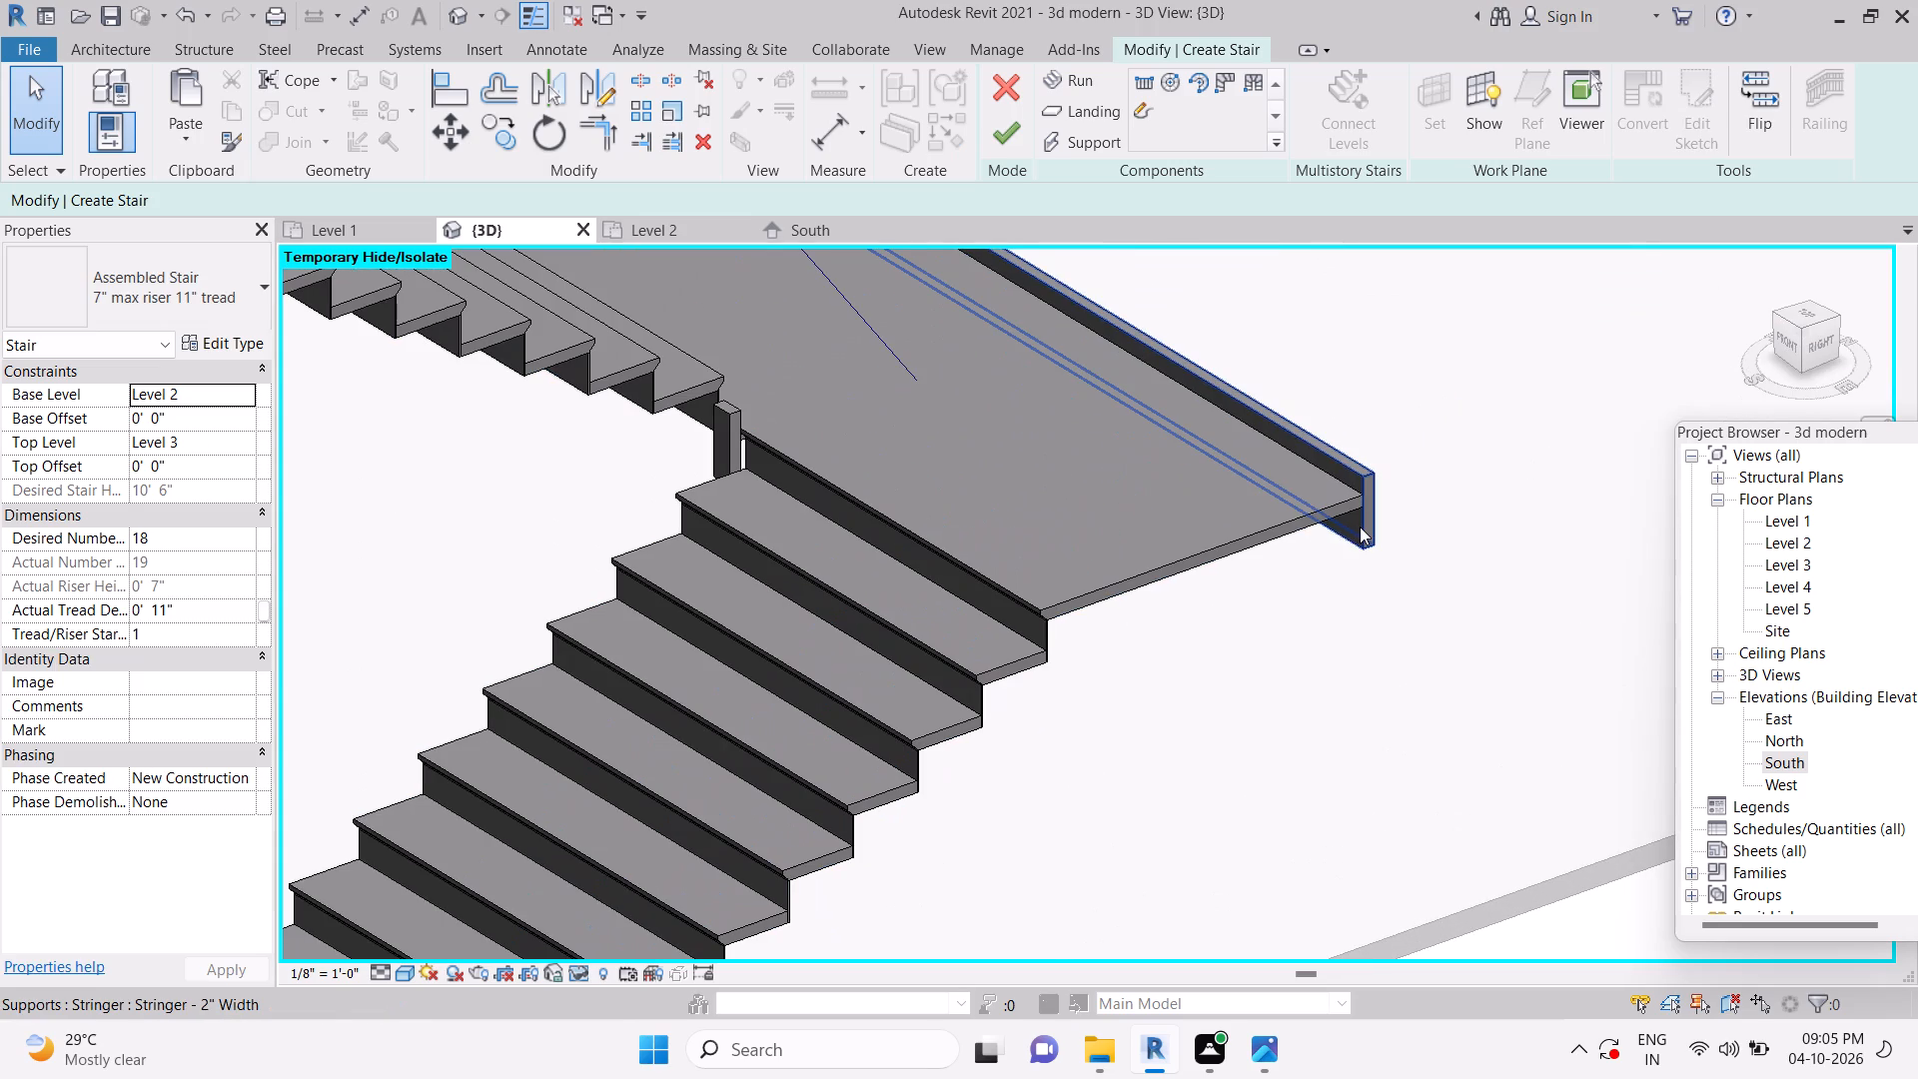
pyautogui.click(1360, 527)
pyautogui.scroll(-4, 1409, 539)
pyautogui.press('Delete')
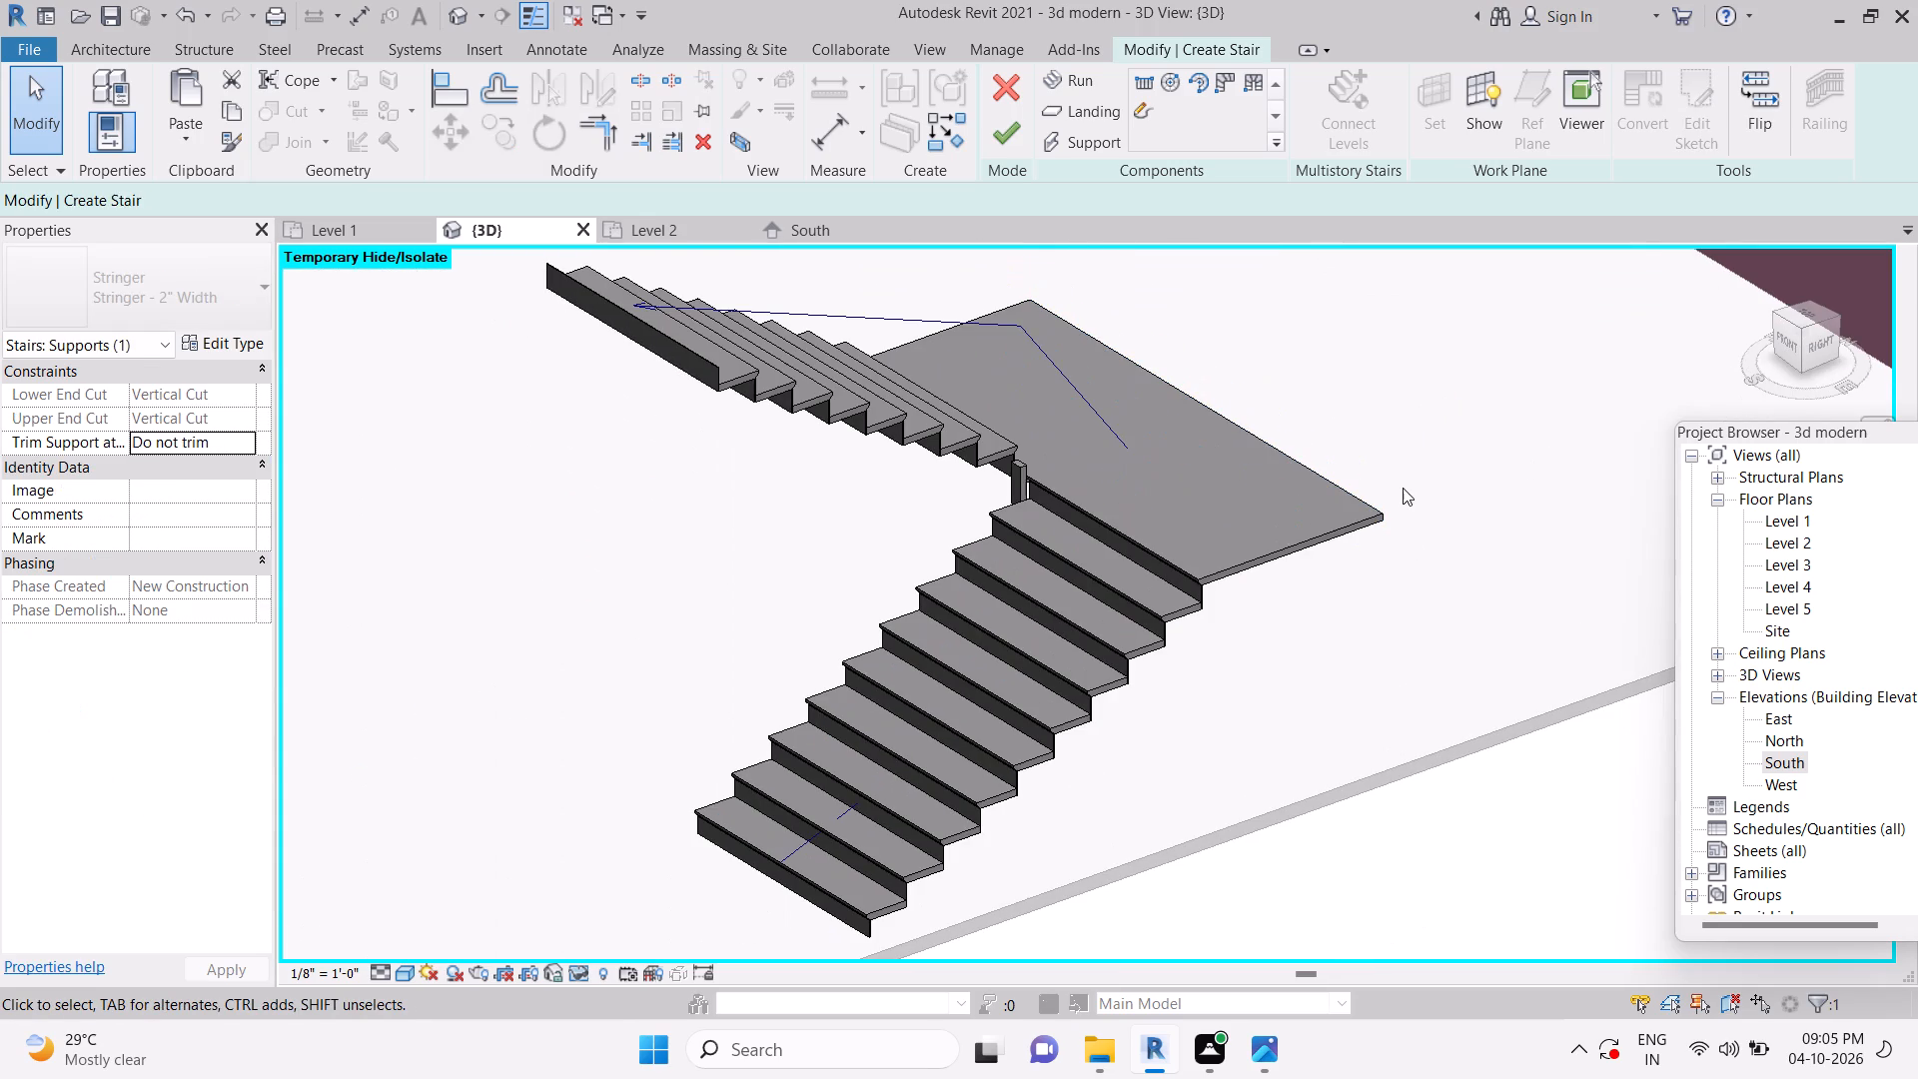
# Finish the stair edit and dismiss the blank notification window covering the 3D view.
pyautogui.press('Escape')
pyautogui.scroll(-4, 1401, 499)
pyautogui.press('Escape')
pyautogui.press('Escape')
pyautogui.press('Escape')
pyautogui.click(1016, 138)
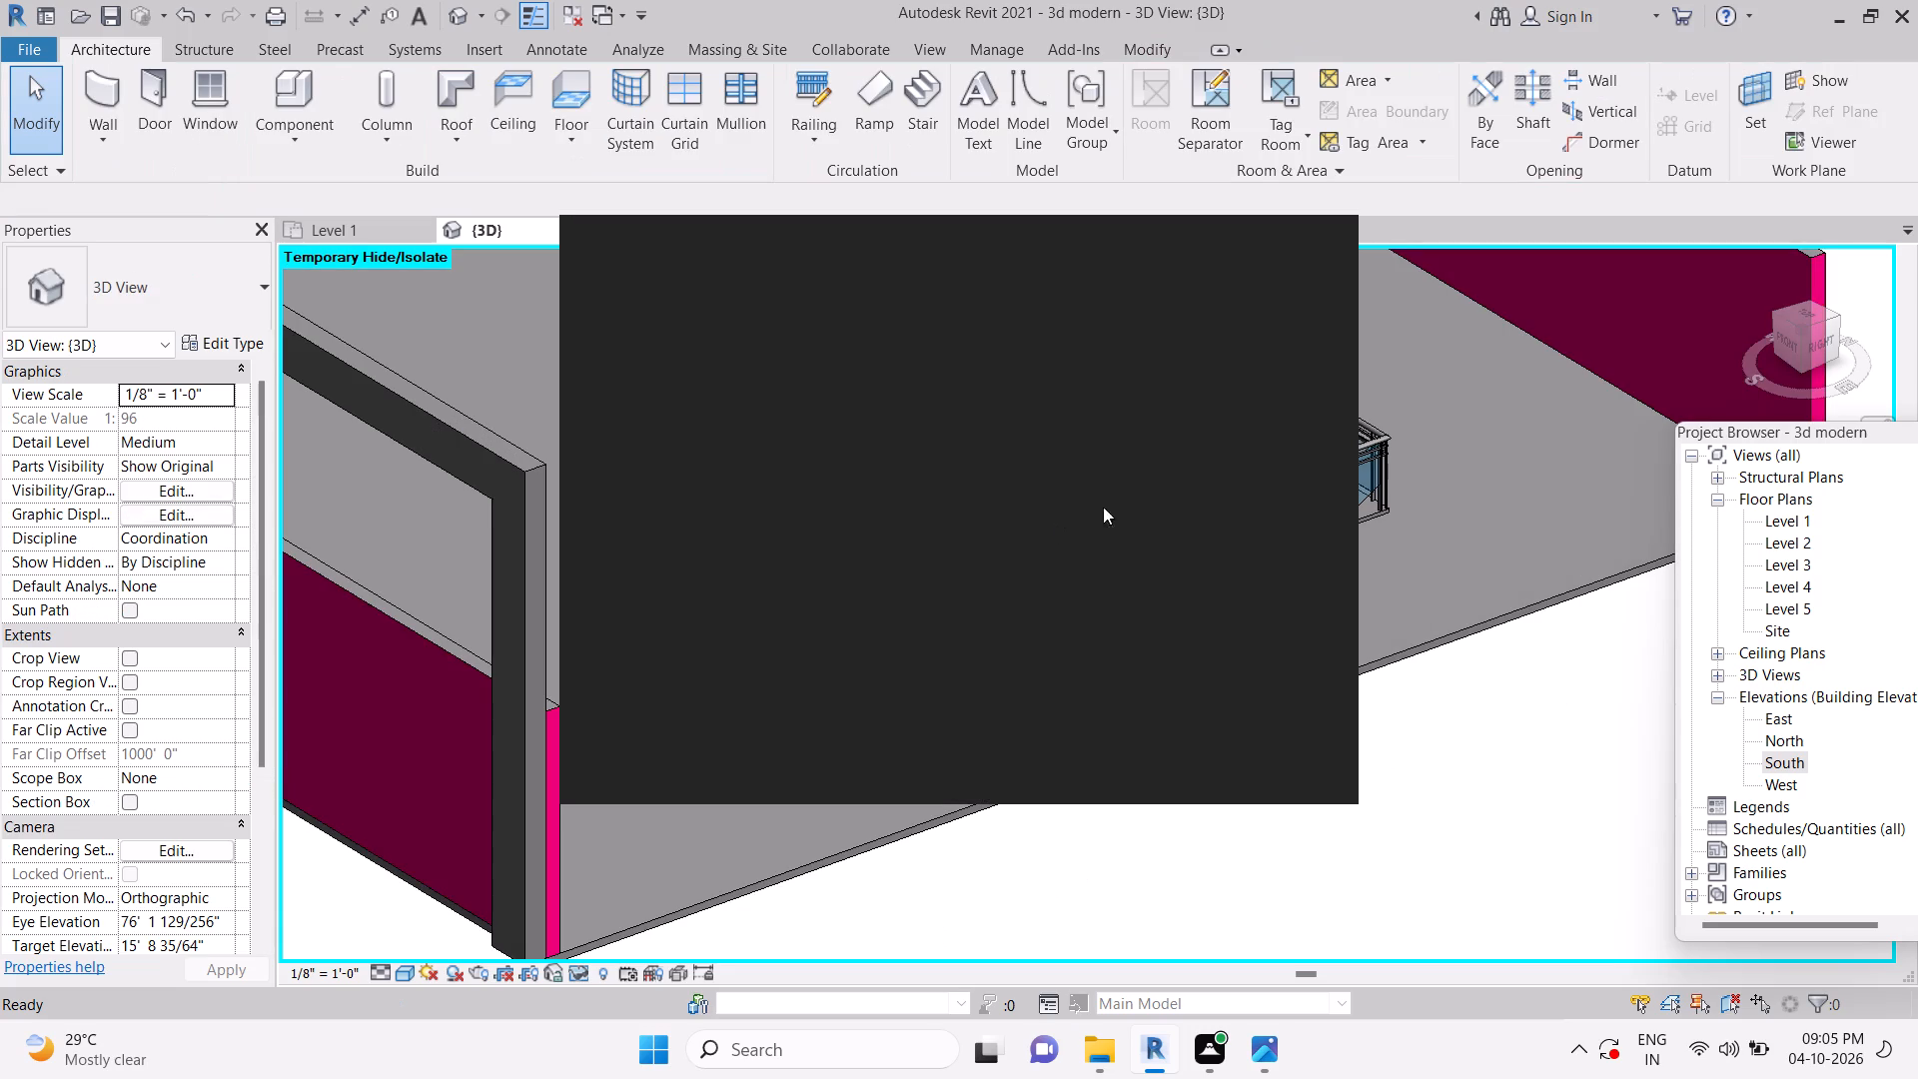
pyautogui.press('Escape')
pyautogui.press('Escape')
pyautogui.press('Escape')
pyautogui.press('Escape')
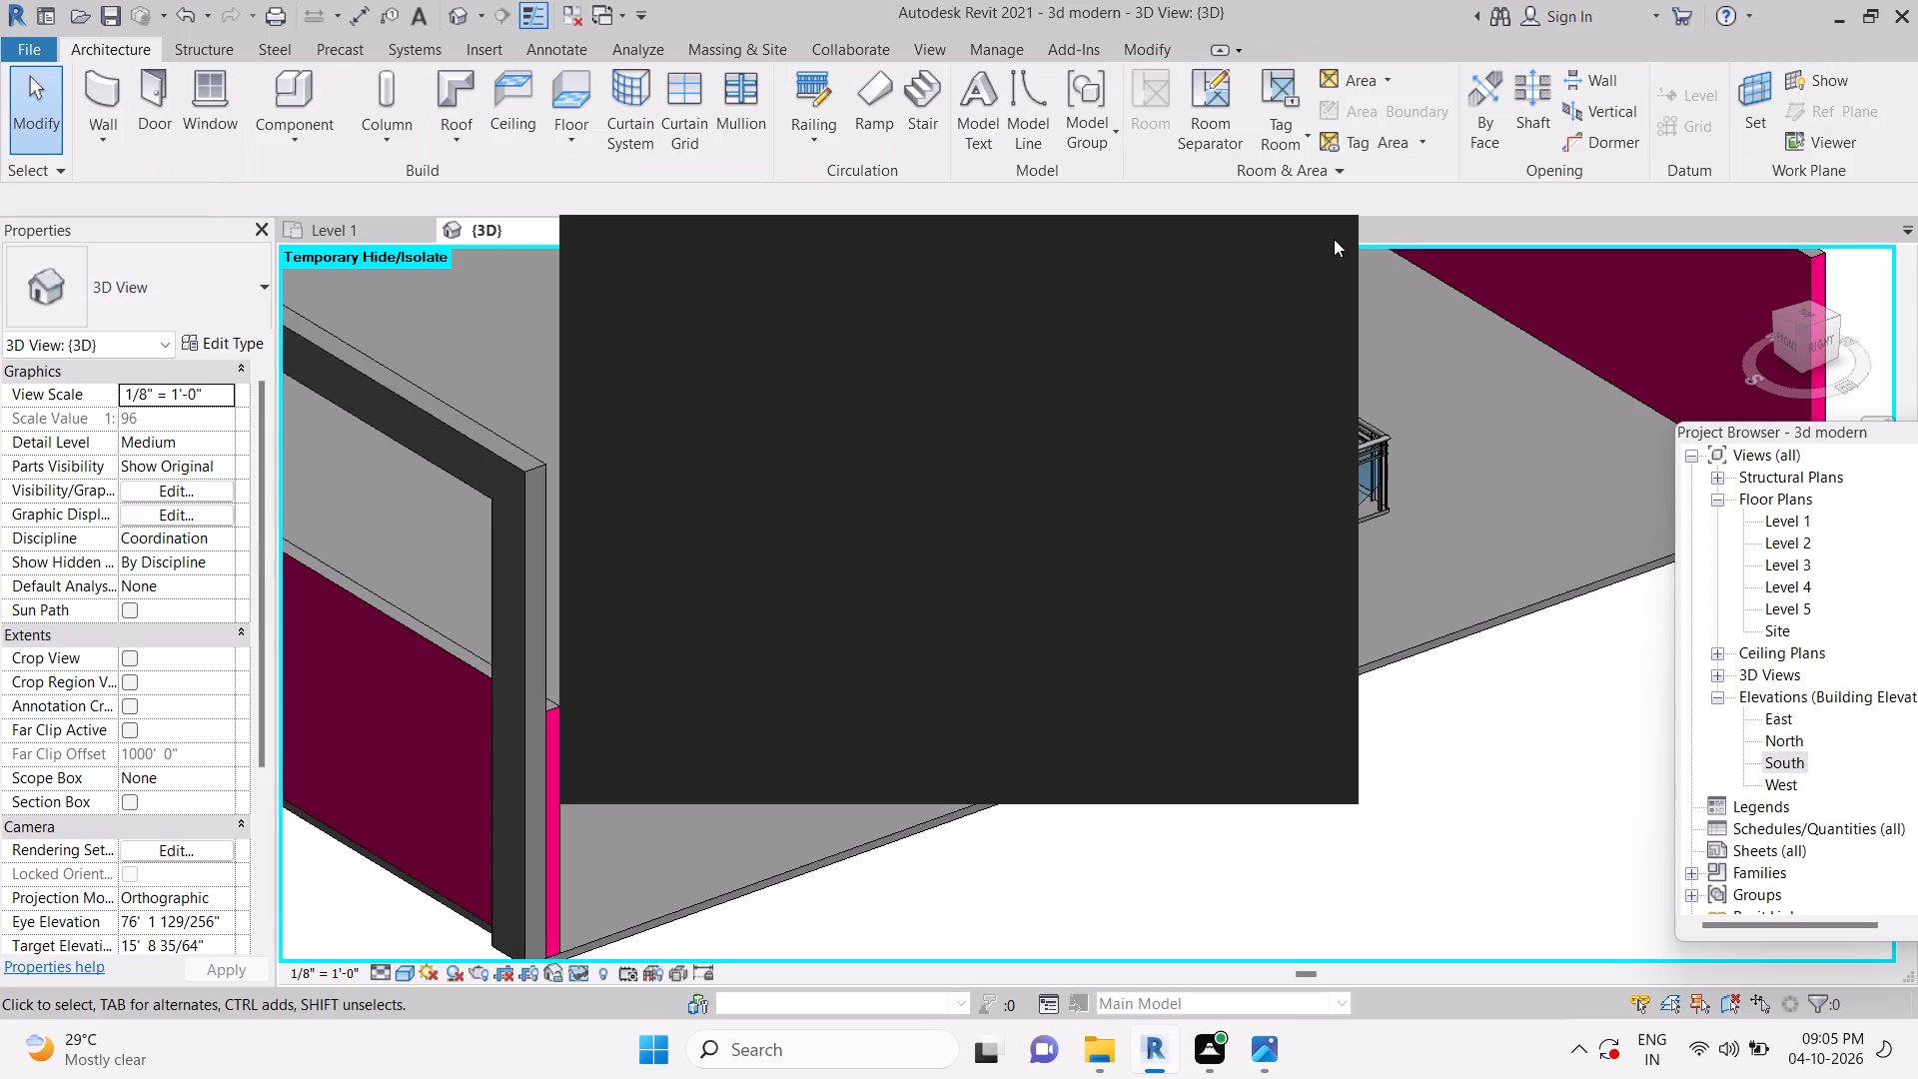
pyautogui.click(1325, 237)
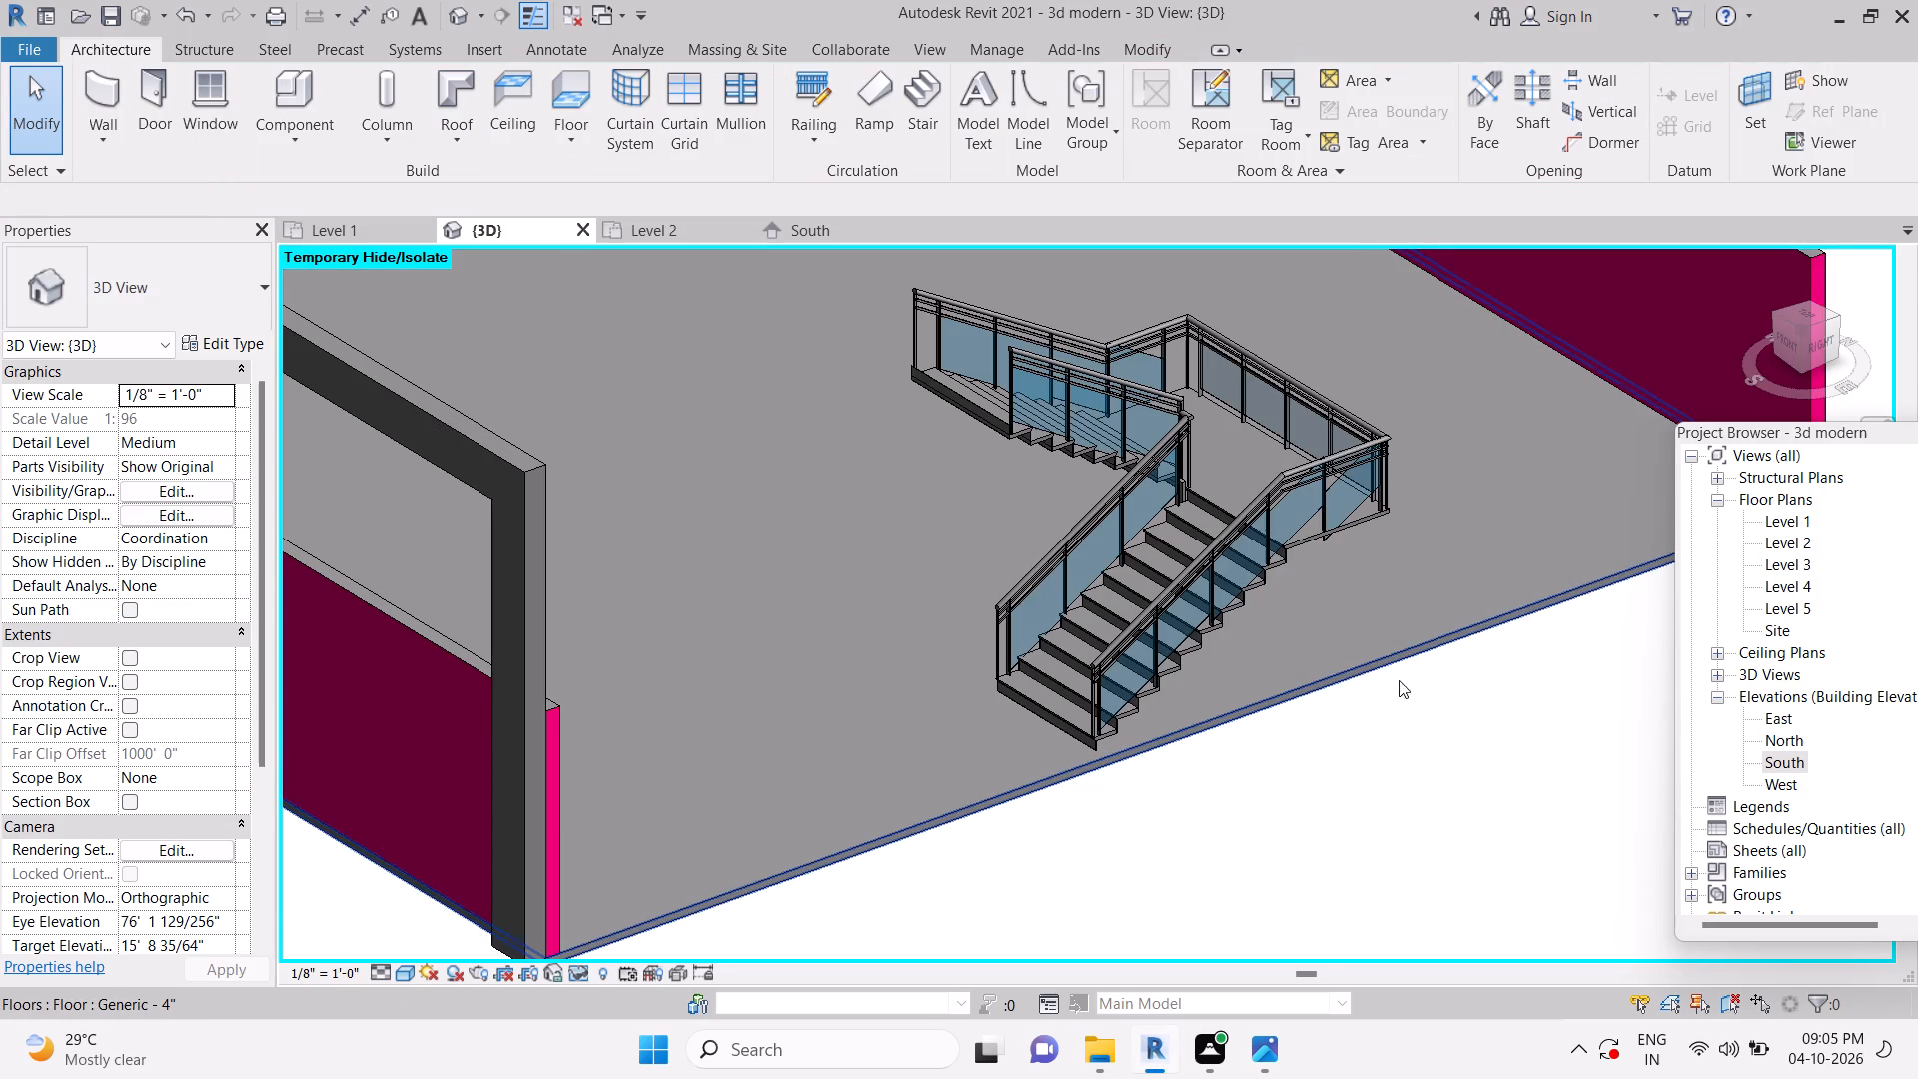
# Check the edited stair from several sides in 3D and save the project.
pyautogui.keyDown('shift'); pyautogui.moveTo(1356, 686); pyautogui.dragTo(1243, 573, button='middle'); pyautogui.keyUp('shift')
pyautogui.scroll(-1, 1242, 568)
pyautogui.moveTo(1246, 582); pyautogui.dragTo(1532, 680, button='middle')
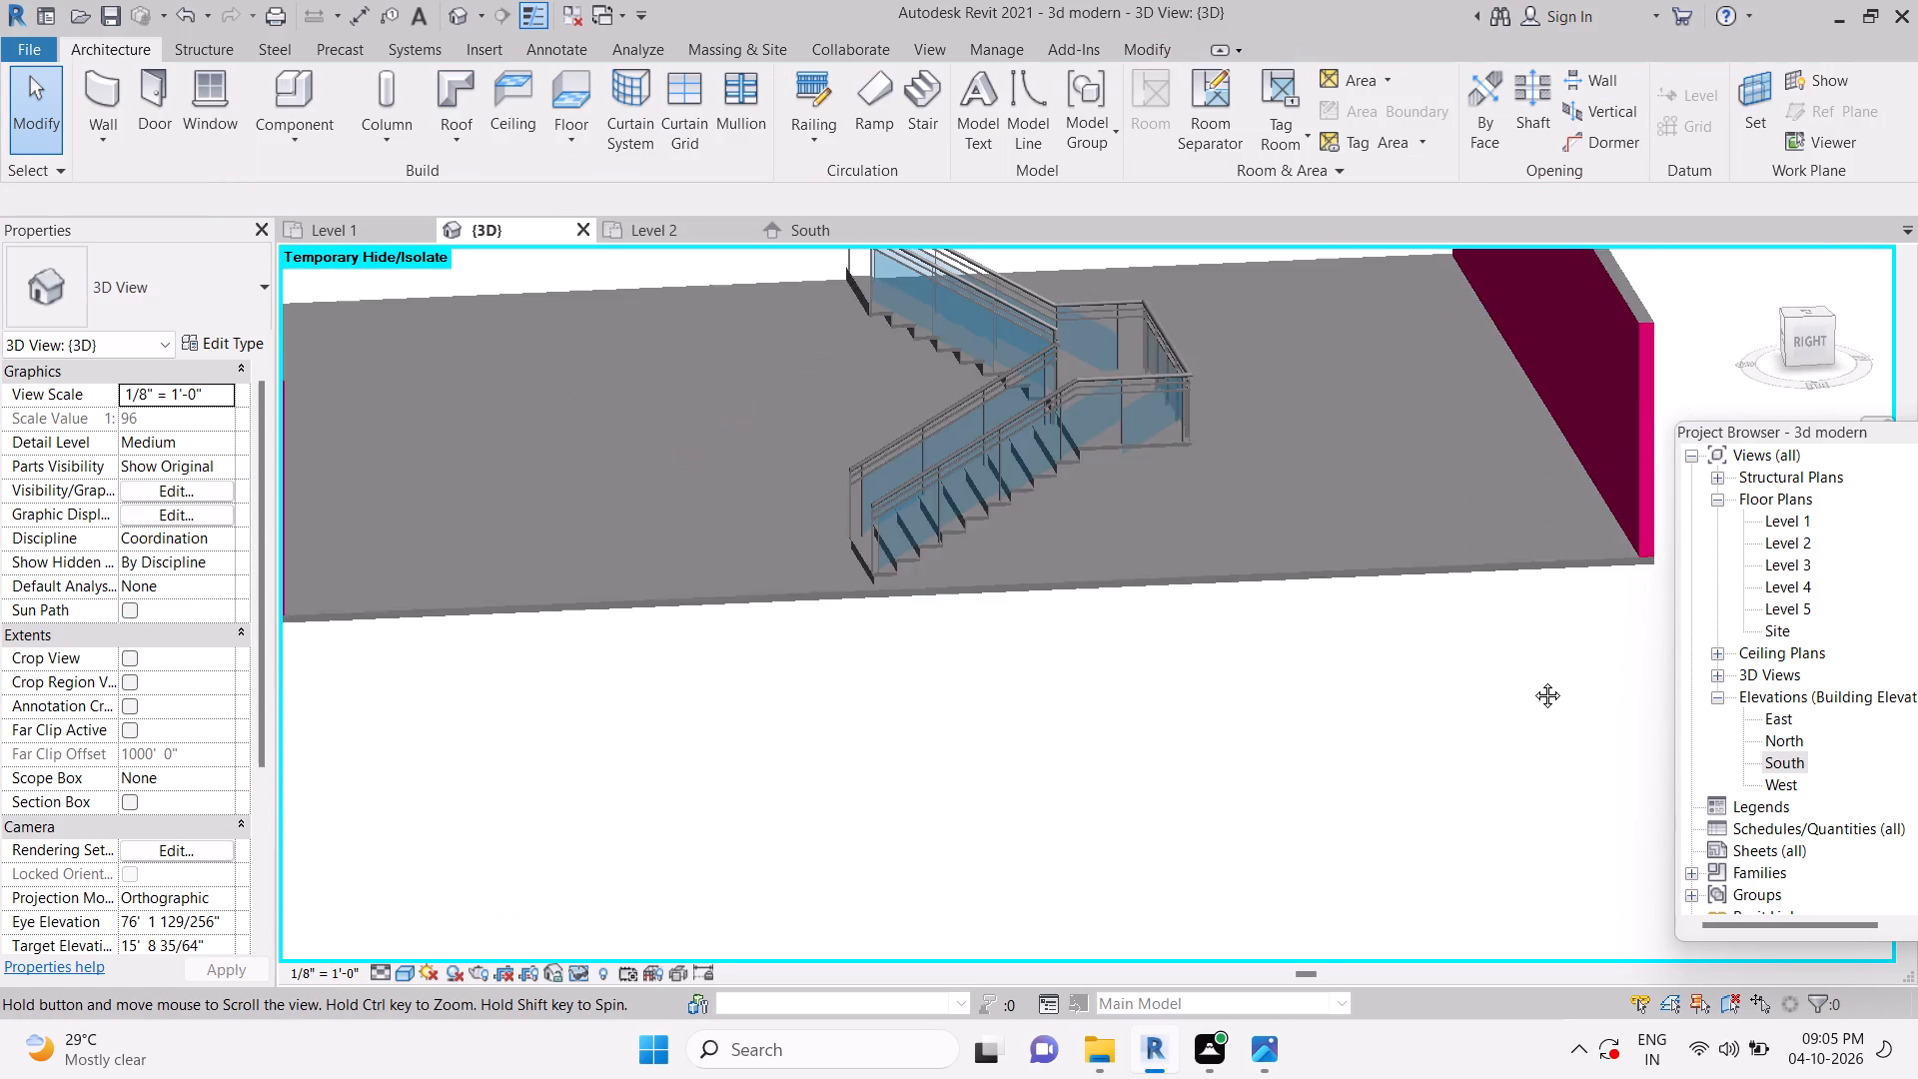
pyautogui.moveTo(1532, 680); pyautogui.dragTo(1315, 722, button='middle')
pyautogui.keyDown('shift'); pyautogui.scroll(-1, 1386, 638); pyautogui.keyUp('shift')
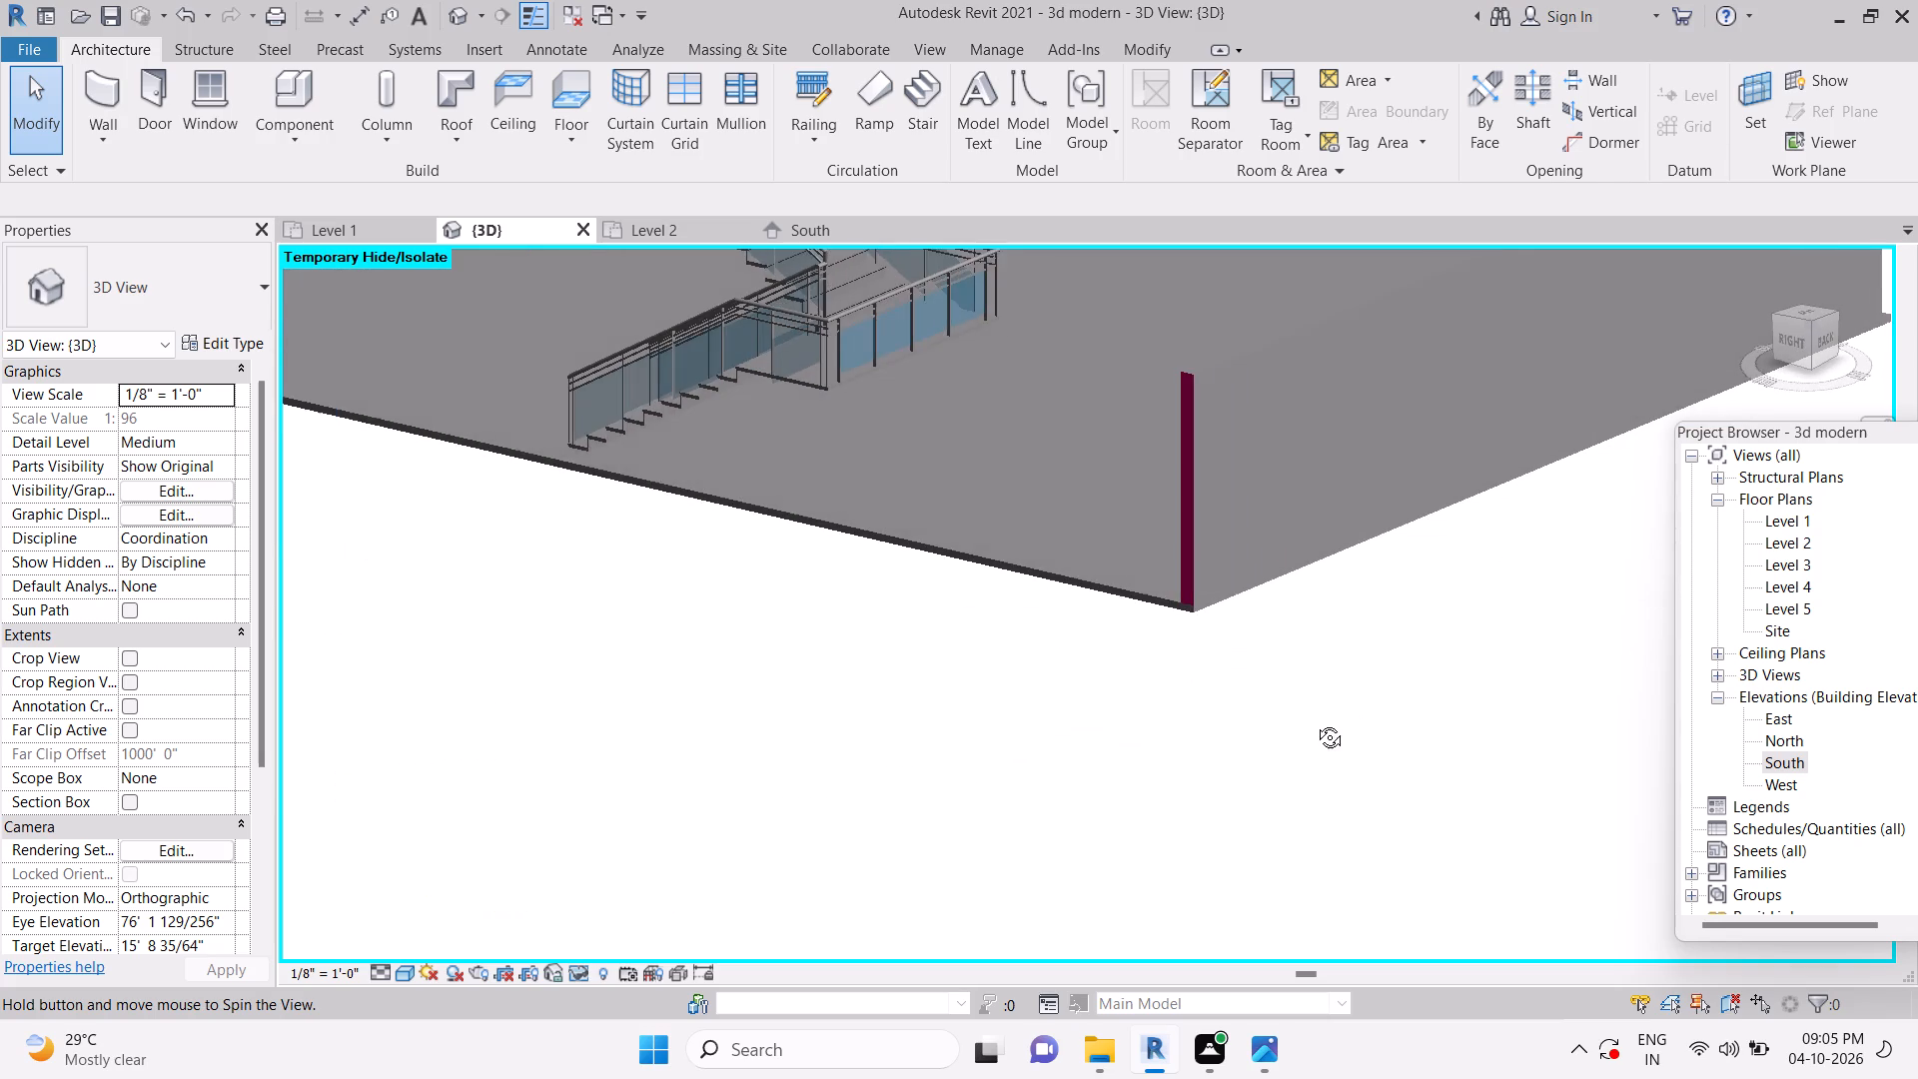
pyautogui.moveTo(1315, 722); pyautogui.dragTo(1327, 746, button='middle')
pyautogui.hotkey('ctrl', 's')
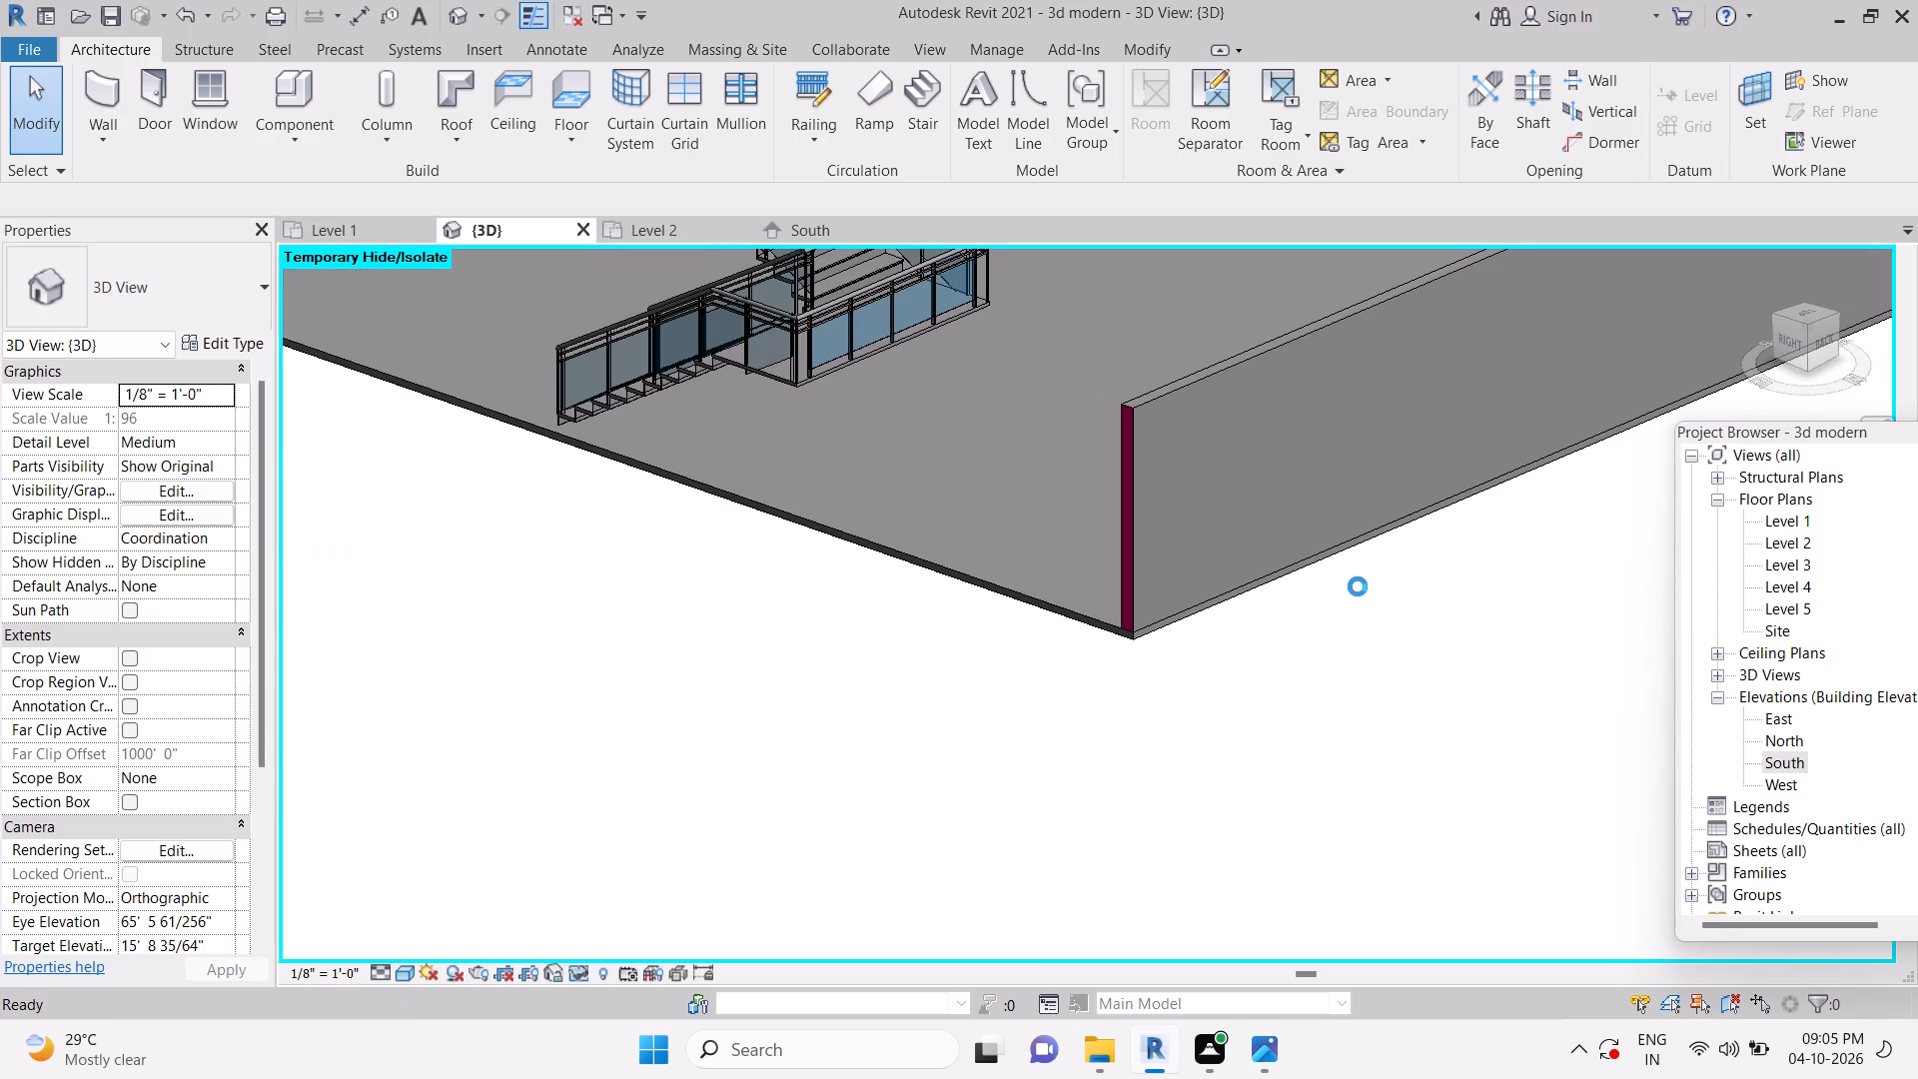
# Clear the desktop behind the modelling window by minimizing the reference elevation image and closing both File Explorer windows.
pyautogui.click(1861, 26)
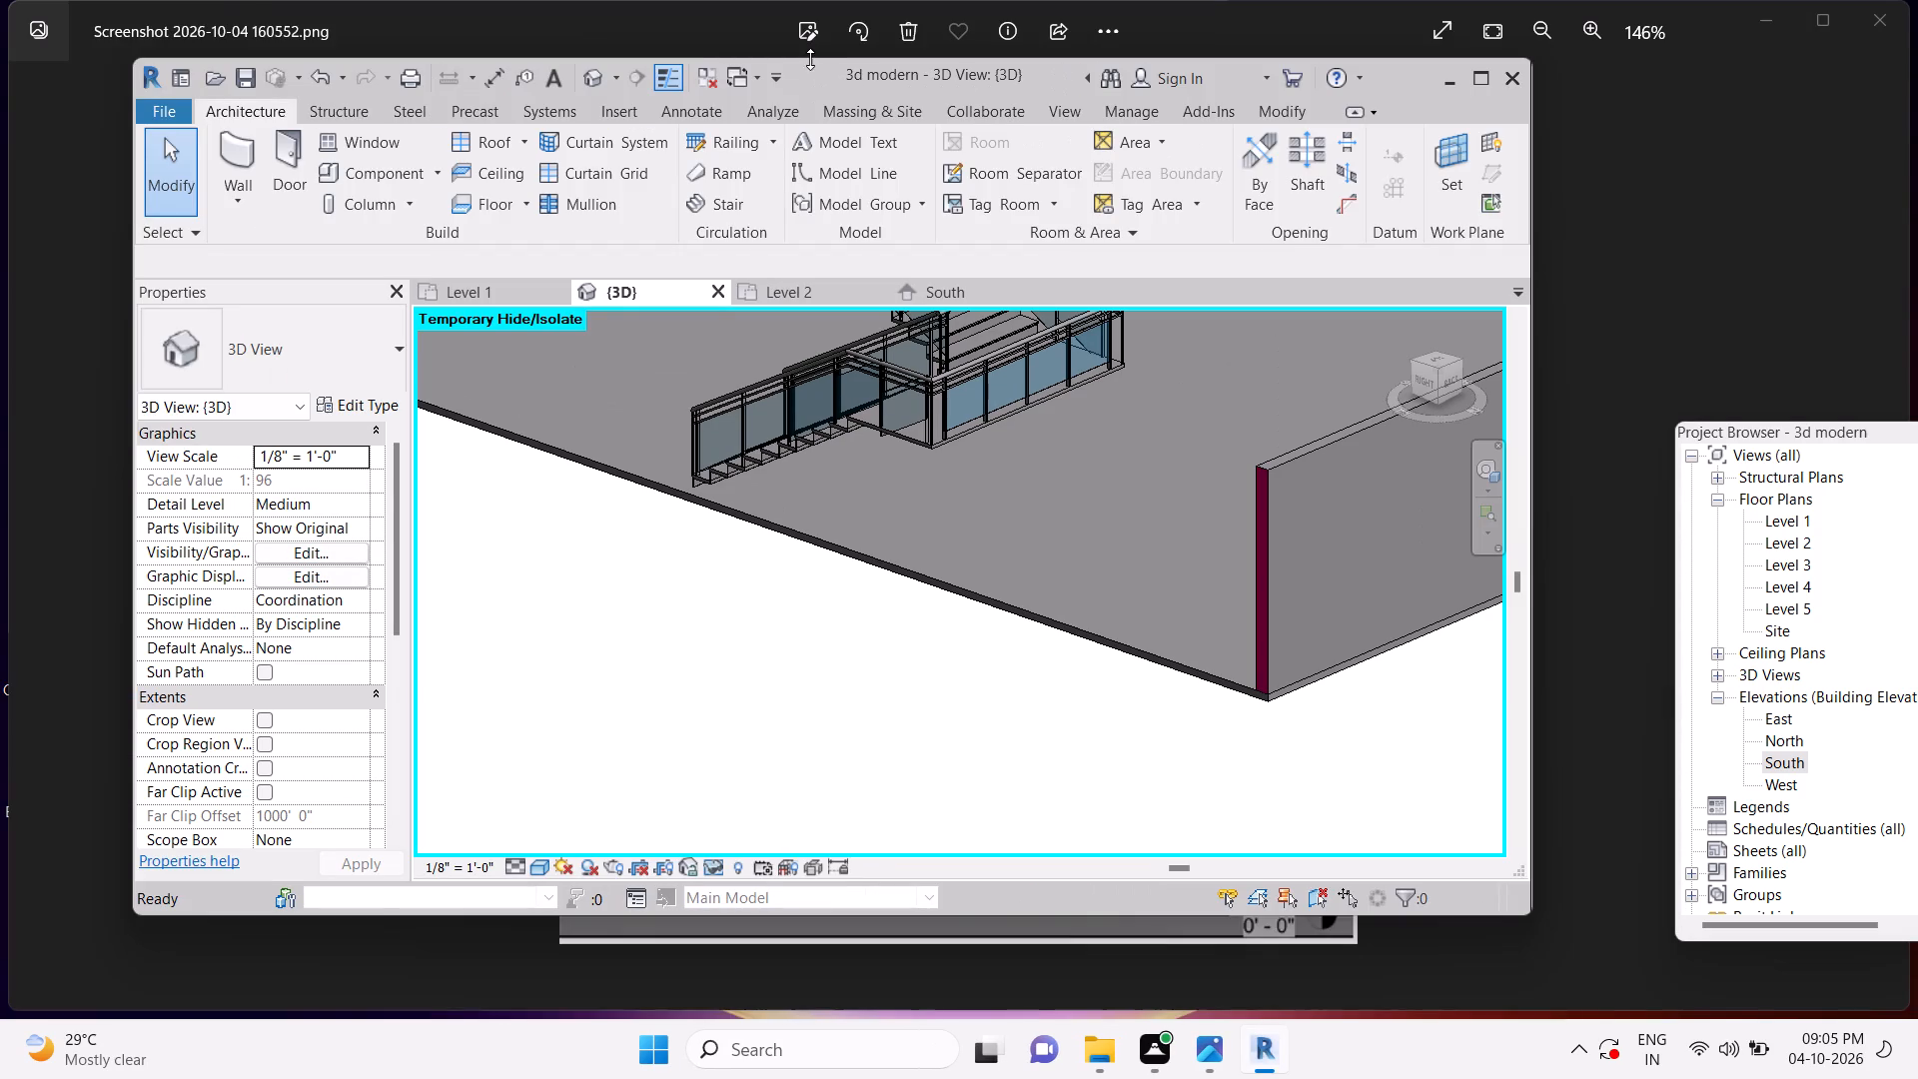
pyautogui.click(1749, 18)
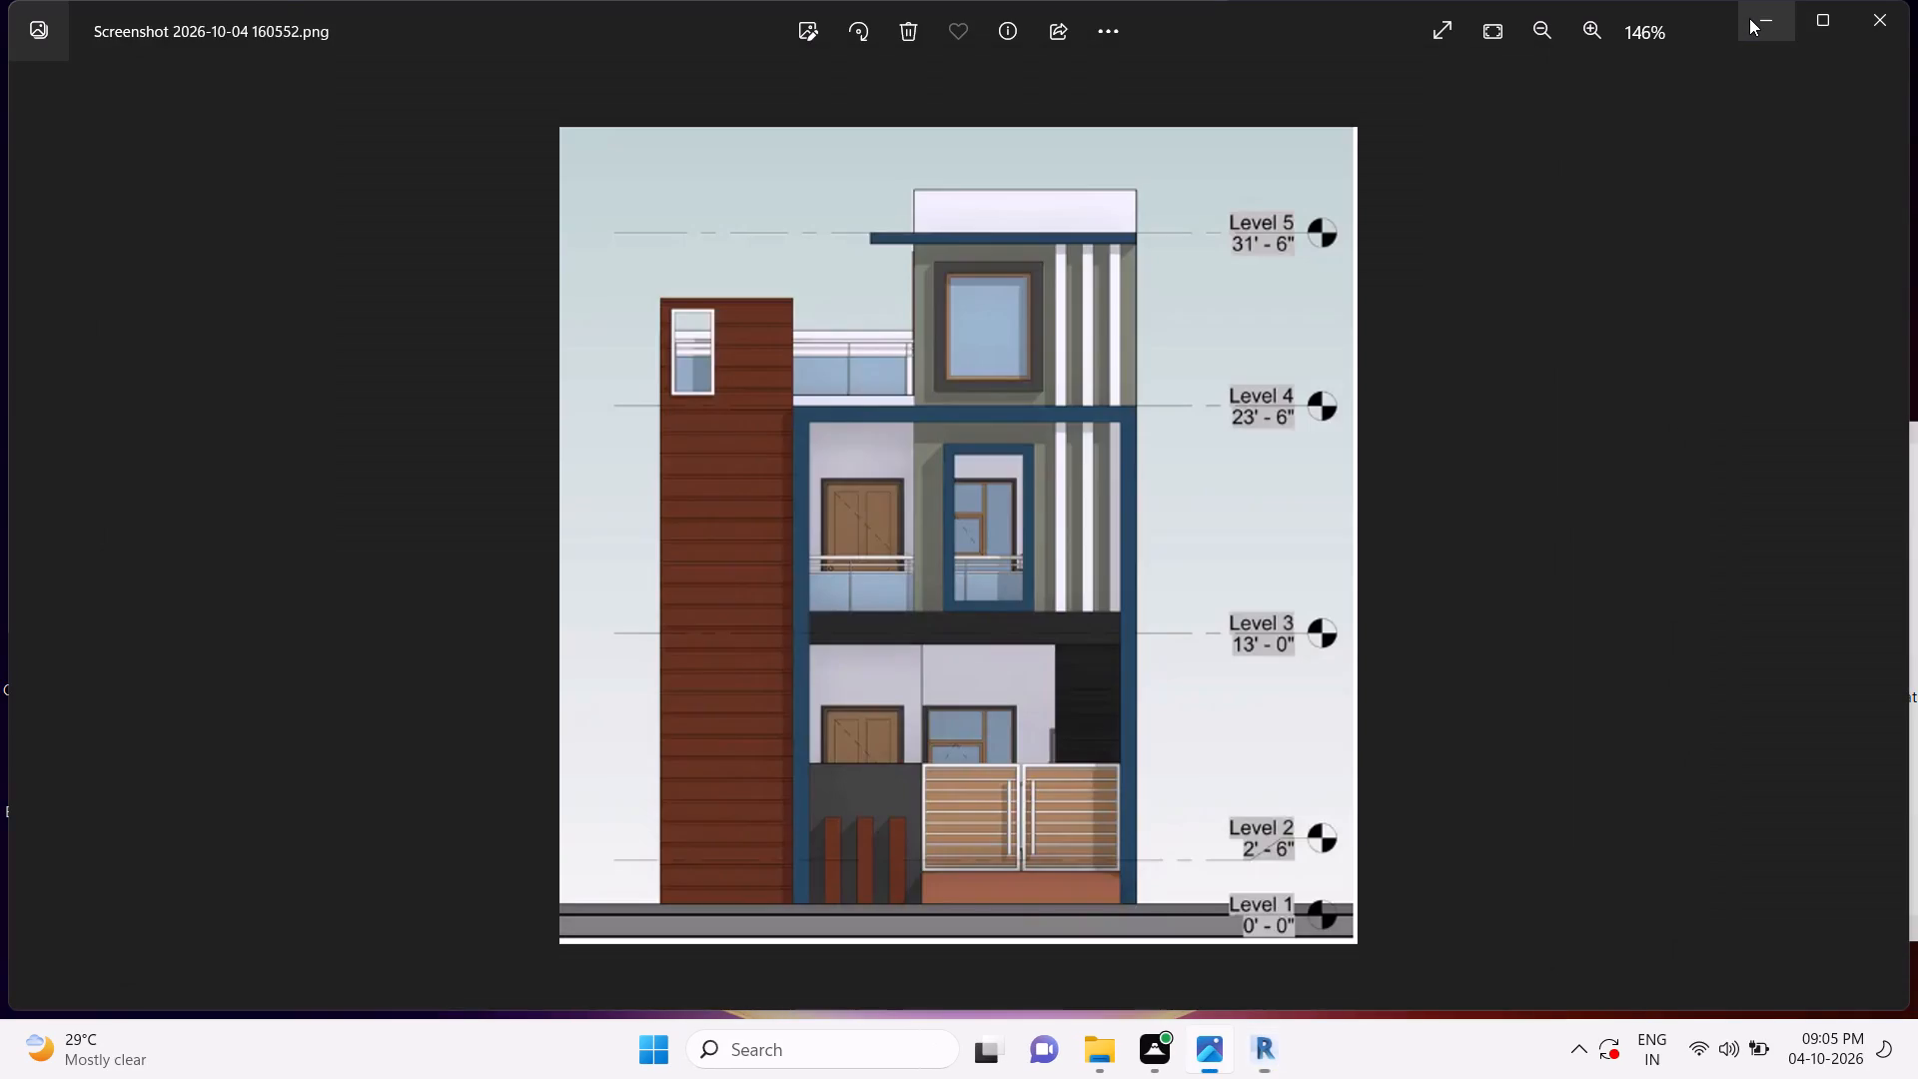
pyautogui.click(1762, 18)
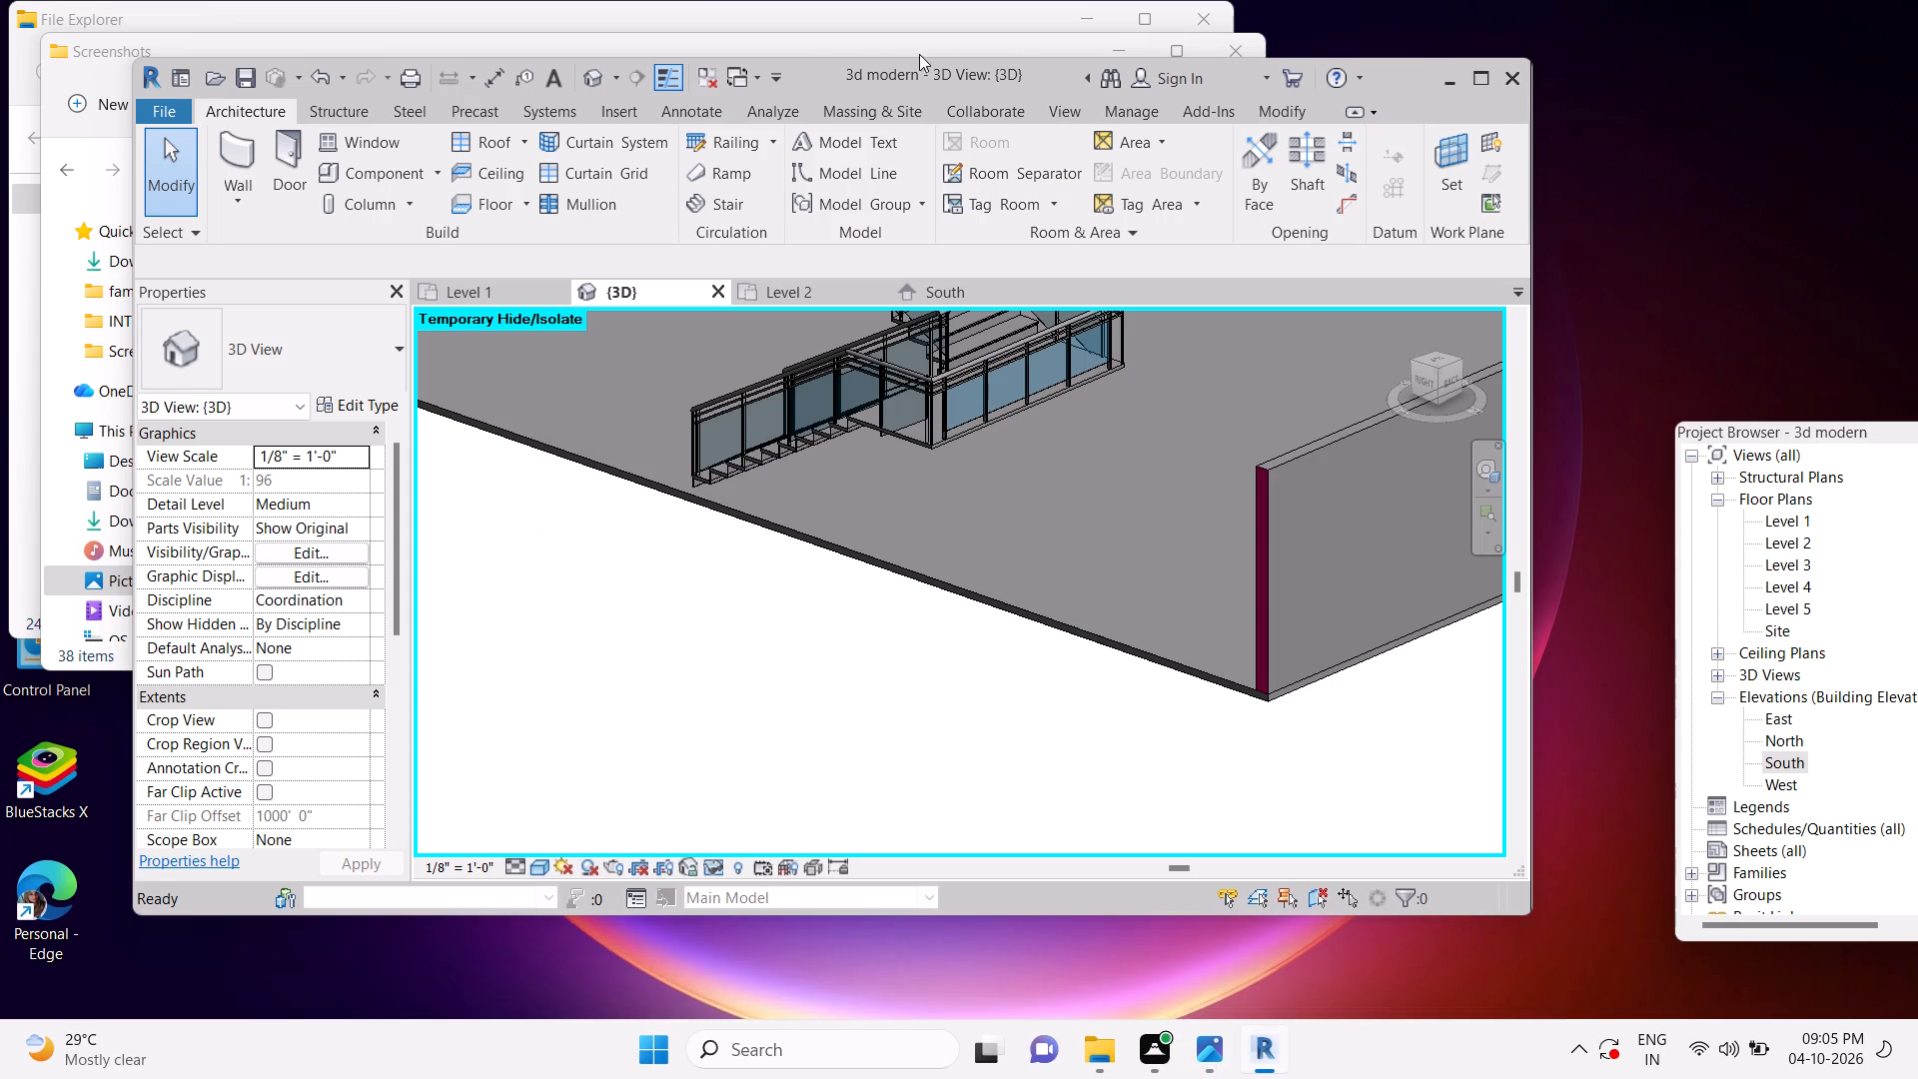
pyautogui.moveTo(823, 57); pyautogui.dragTo(823, 82)
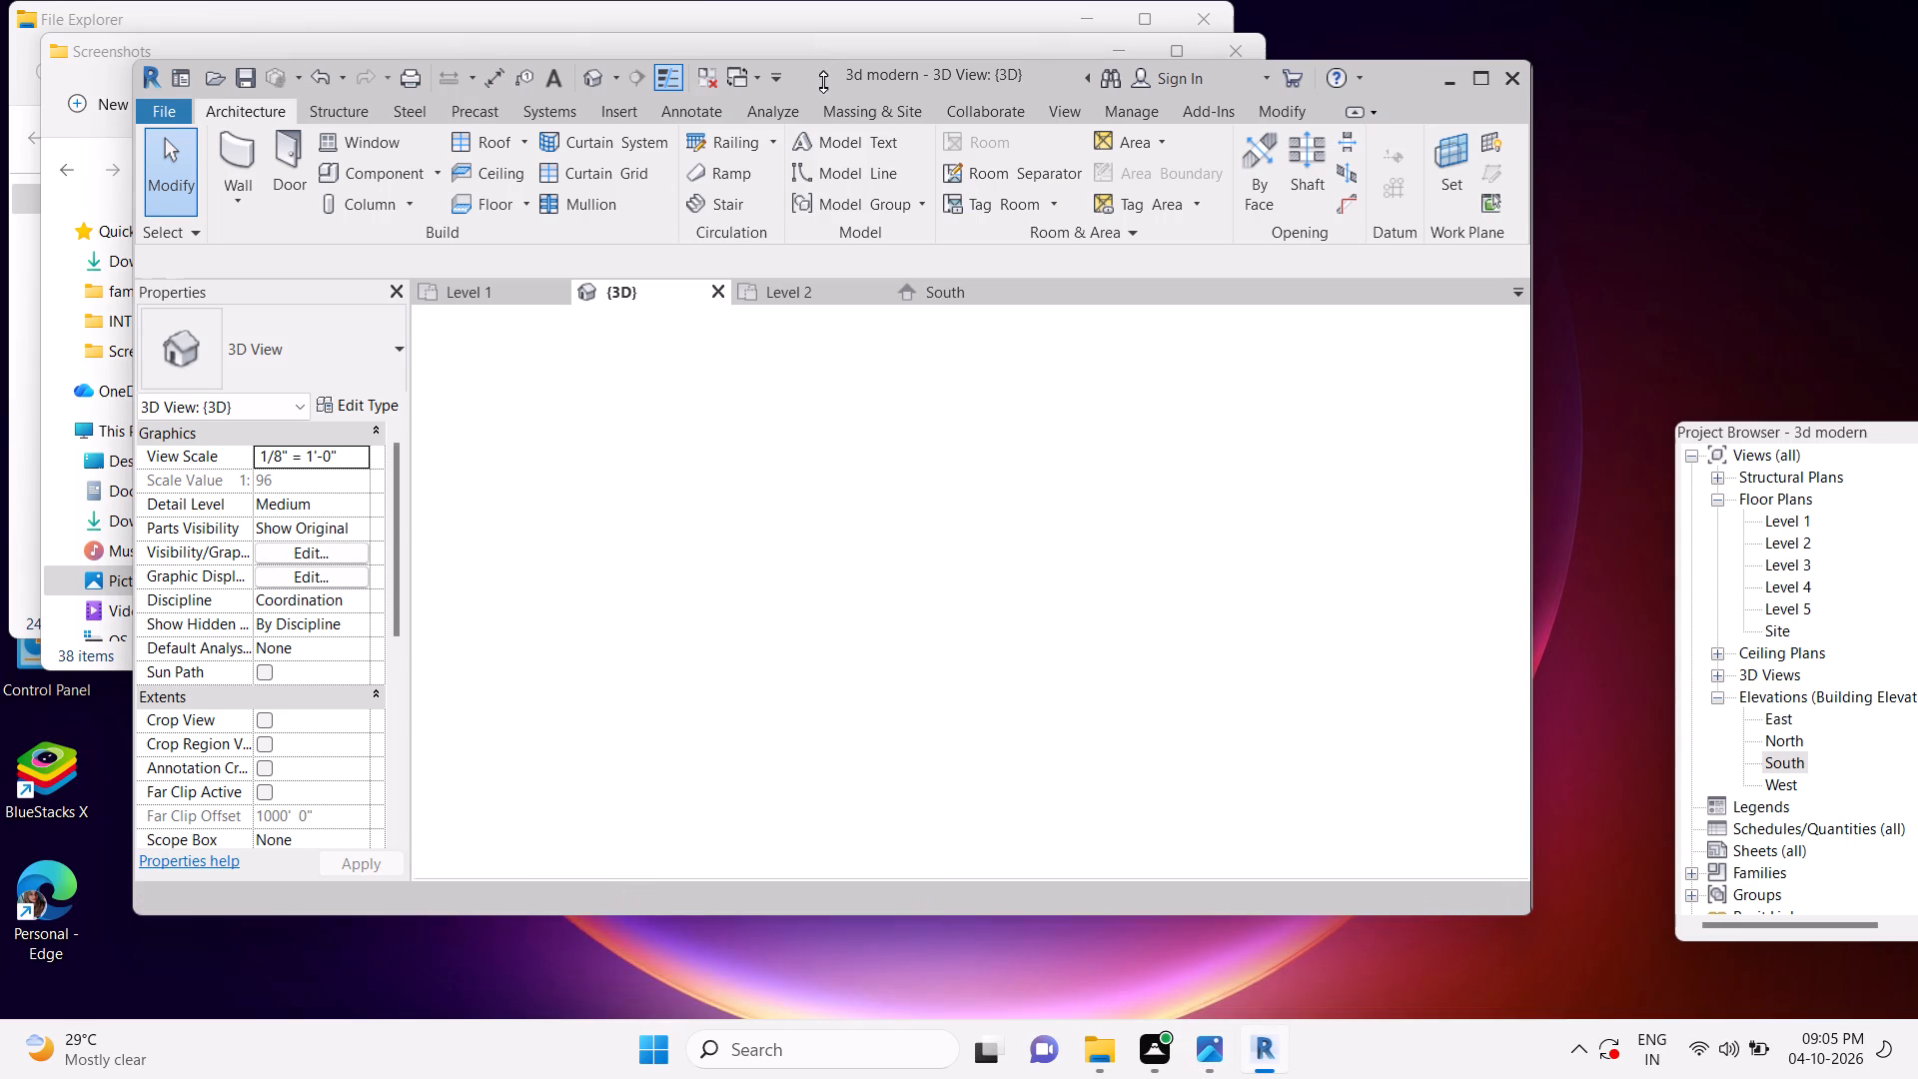
pyautogui.moveTo(823, 82); pyautogui.dragTo(823, 91)
pyautogui.click(1232, 59)
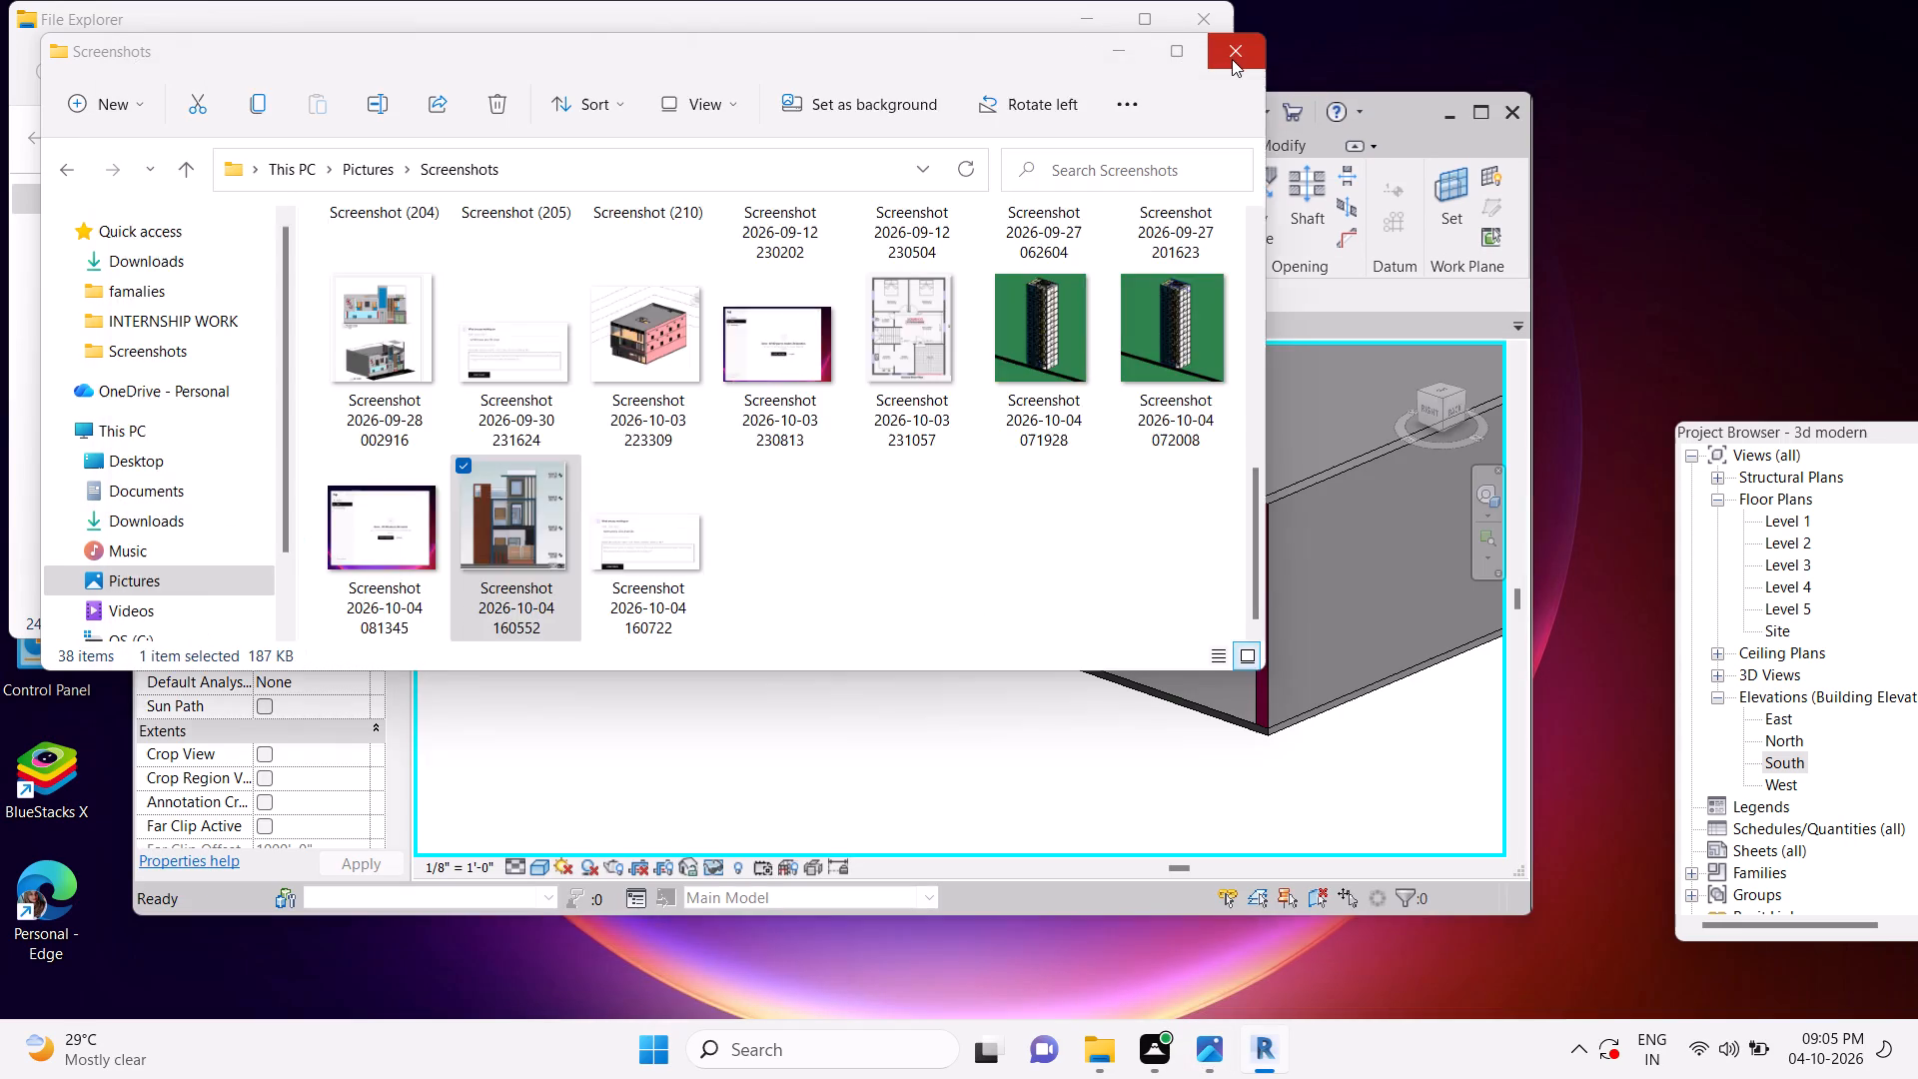
pyautogui.click(1225, 20)
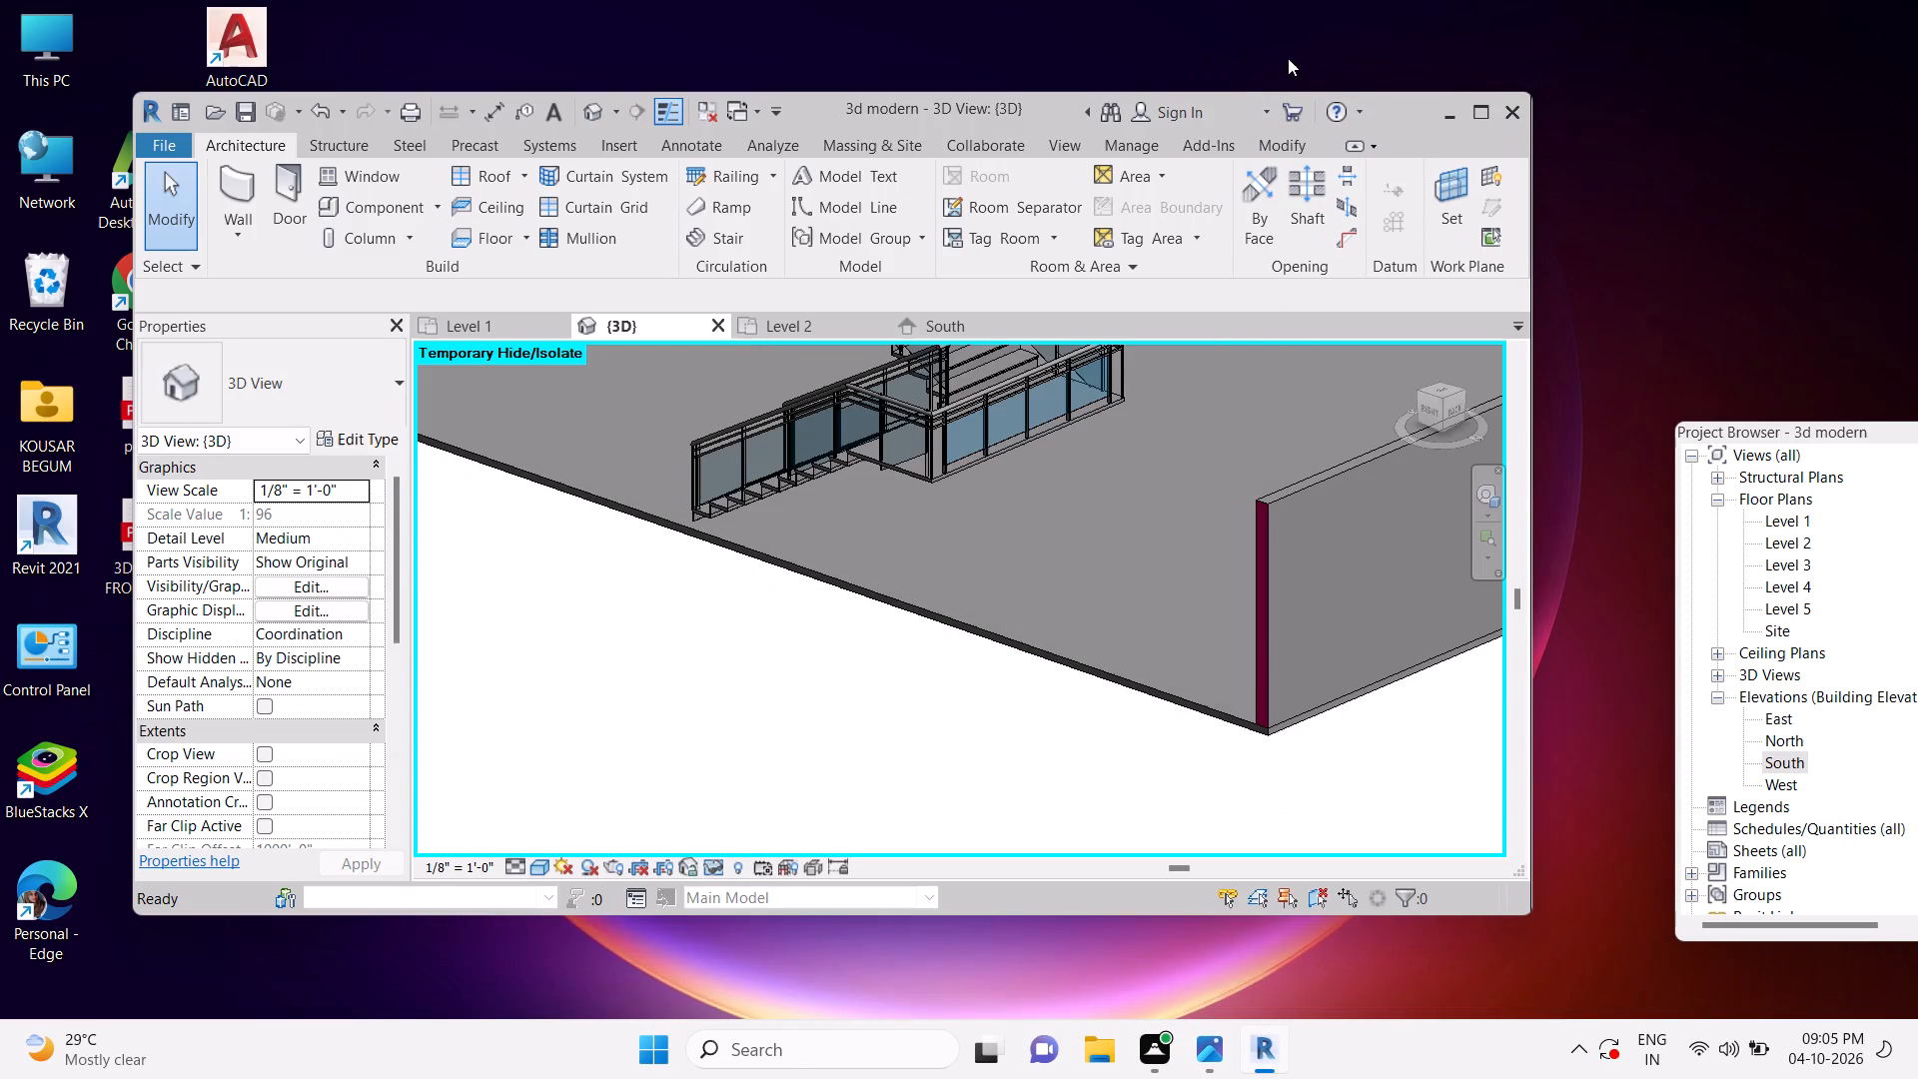
# Shrink the Revit window to check the screen recorder behind it, and maximize Revit again.
pyautogui.moveTo(830, 93); pyautogui.dragTo(830, 209)
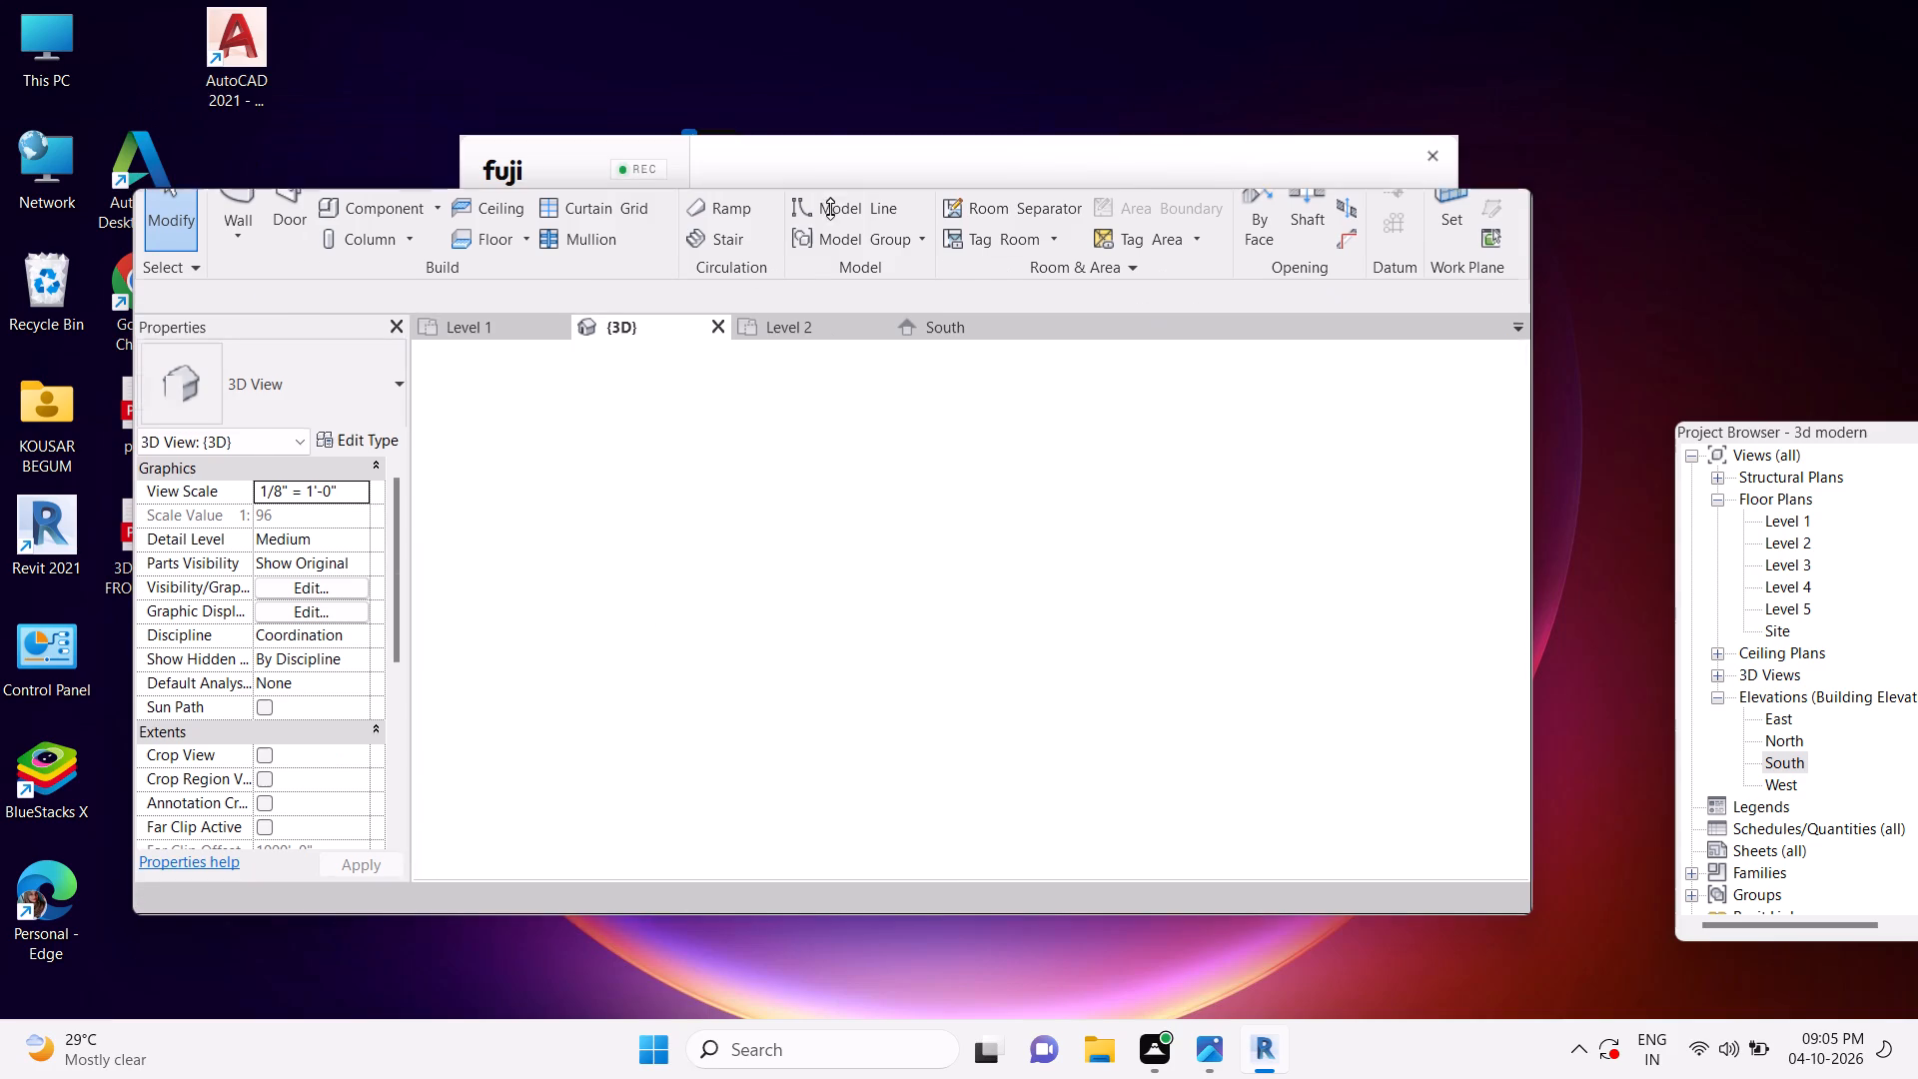
pyautogui.moveTo(830, 209); pyautogui.dragTo(831, 283)
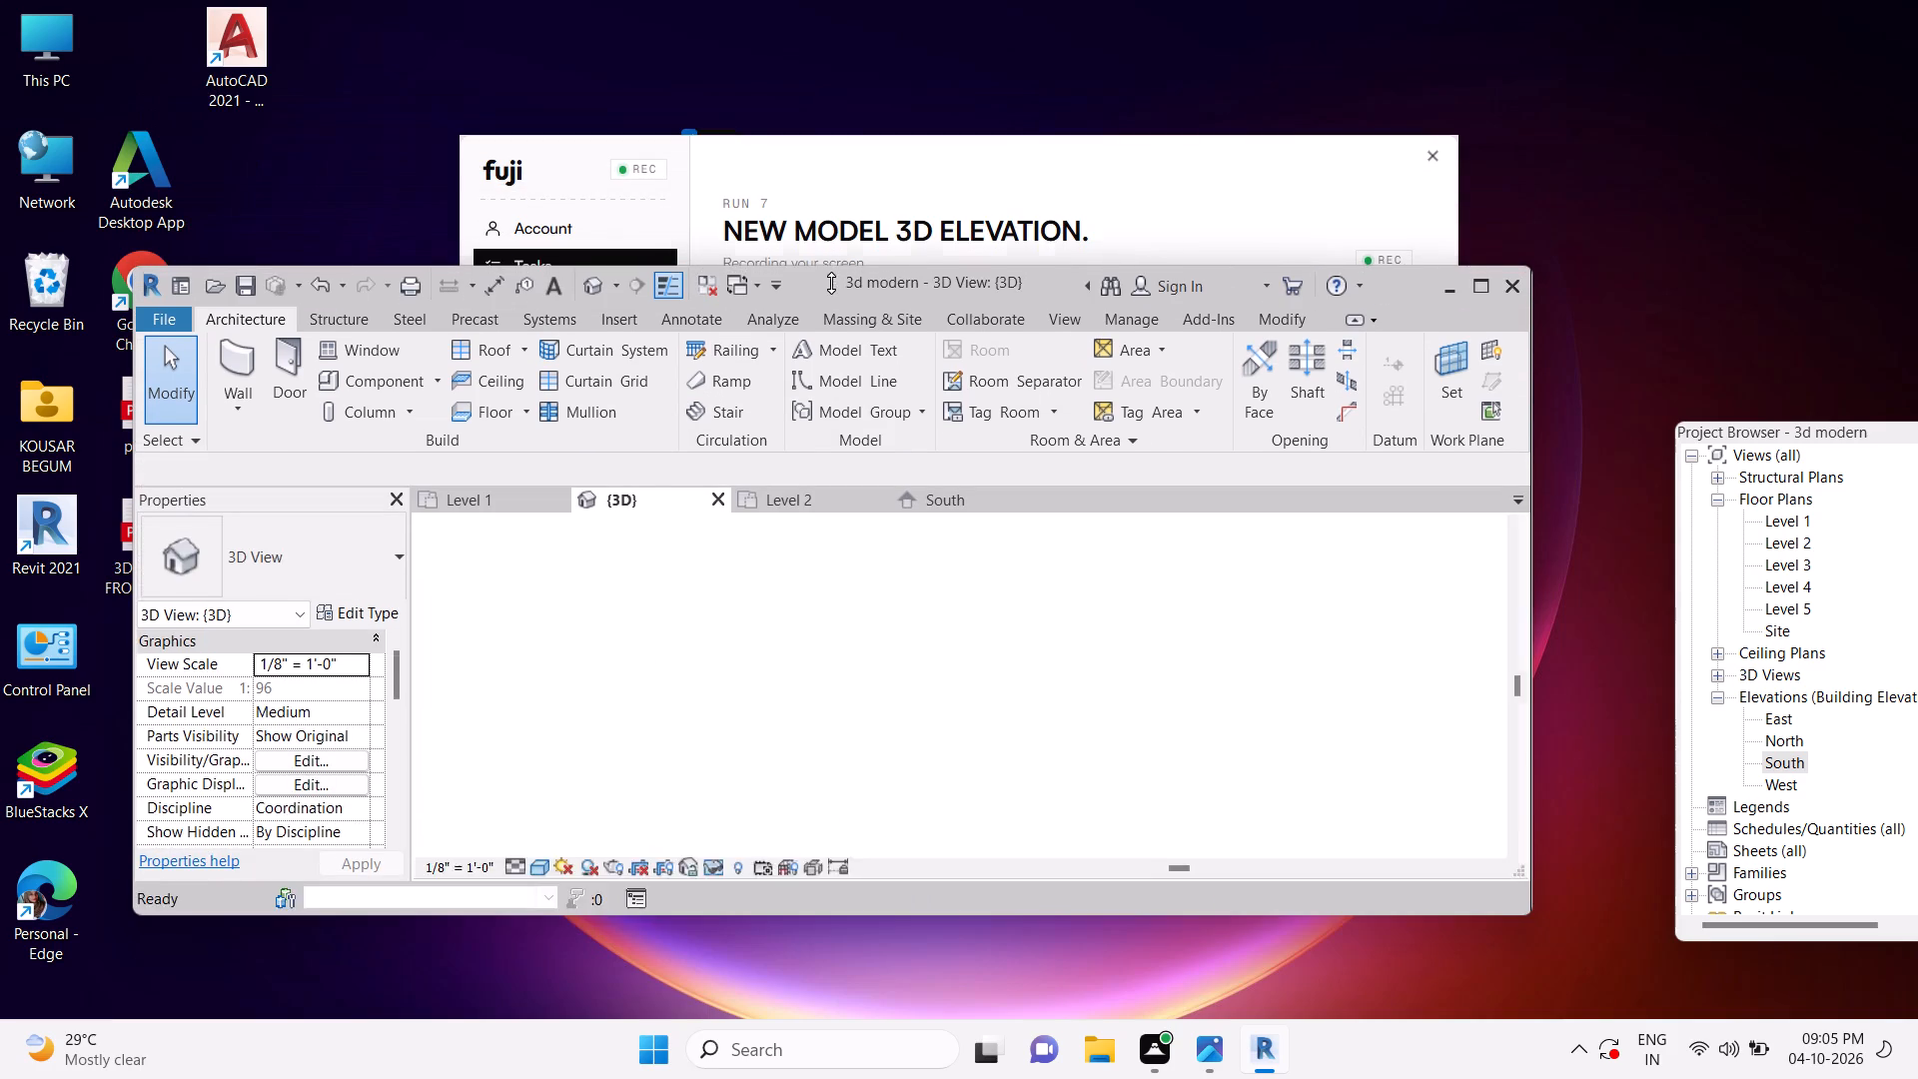
pyautogui.moveTo(831, 283); pyautogui.dragTo(831, 346)
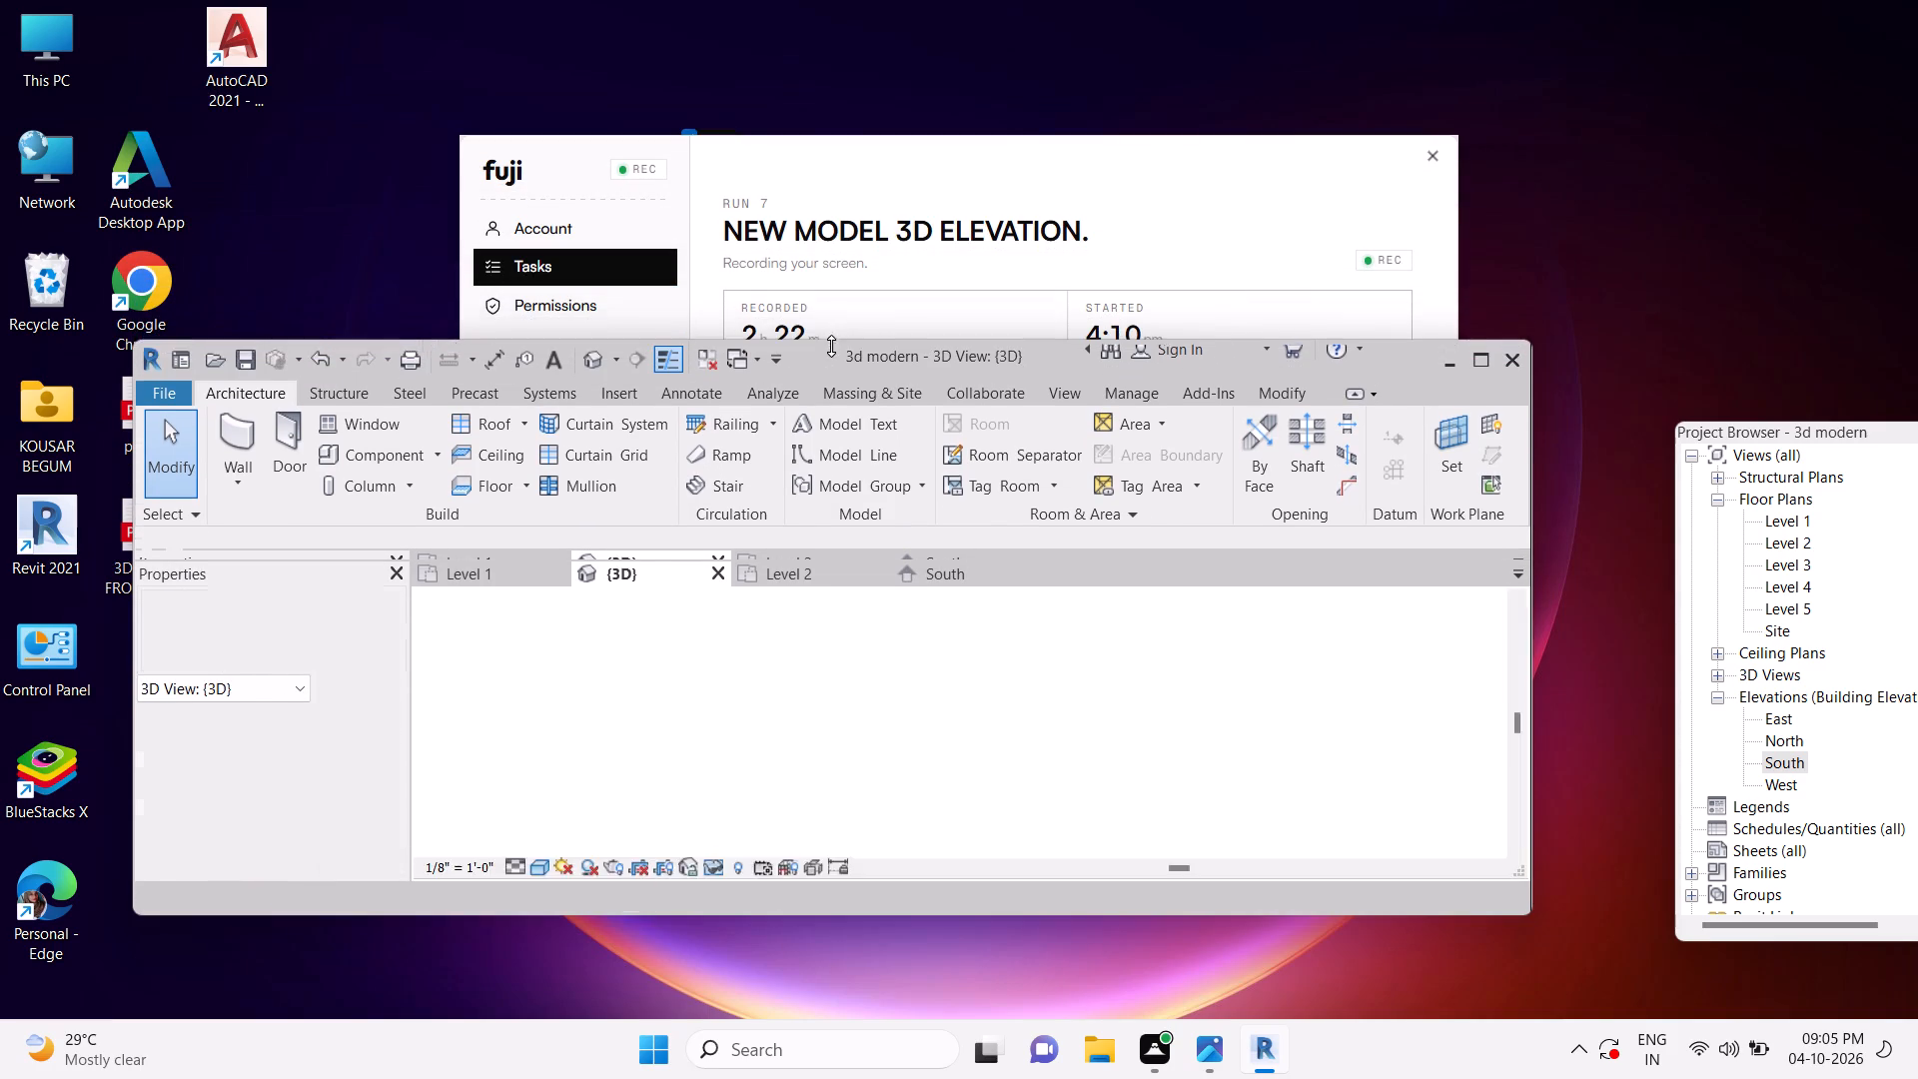
pyautogui.moveTo(831, 346); pyautogui.dragTo(840, 321)
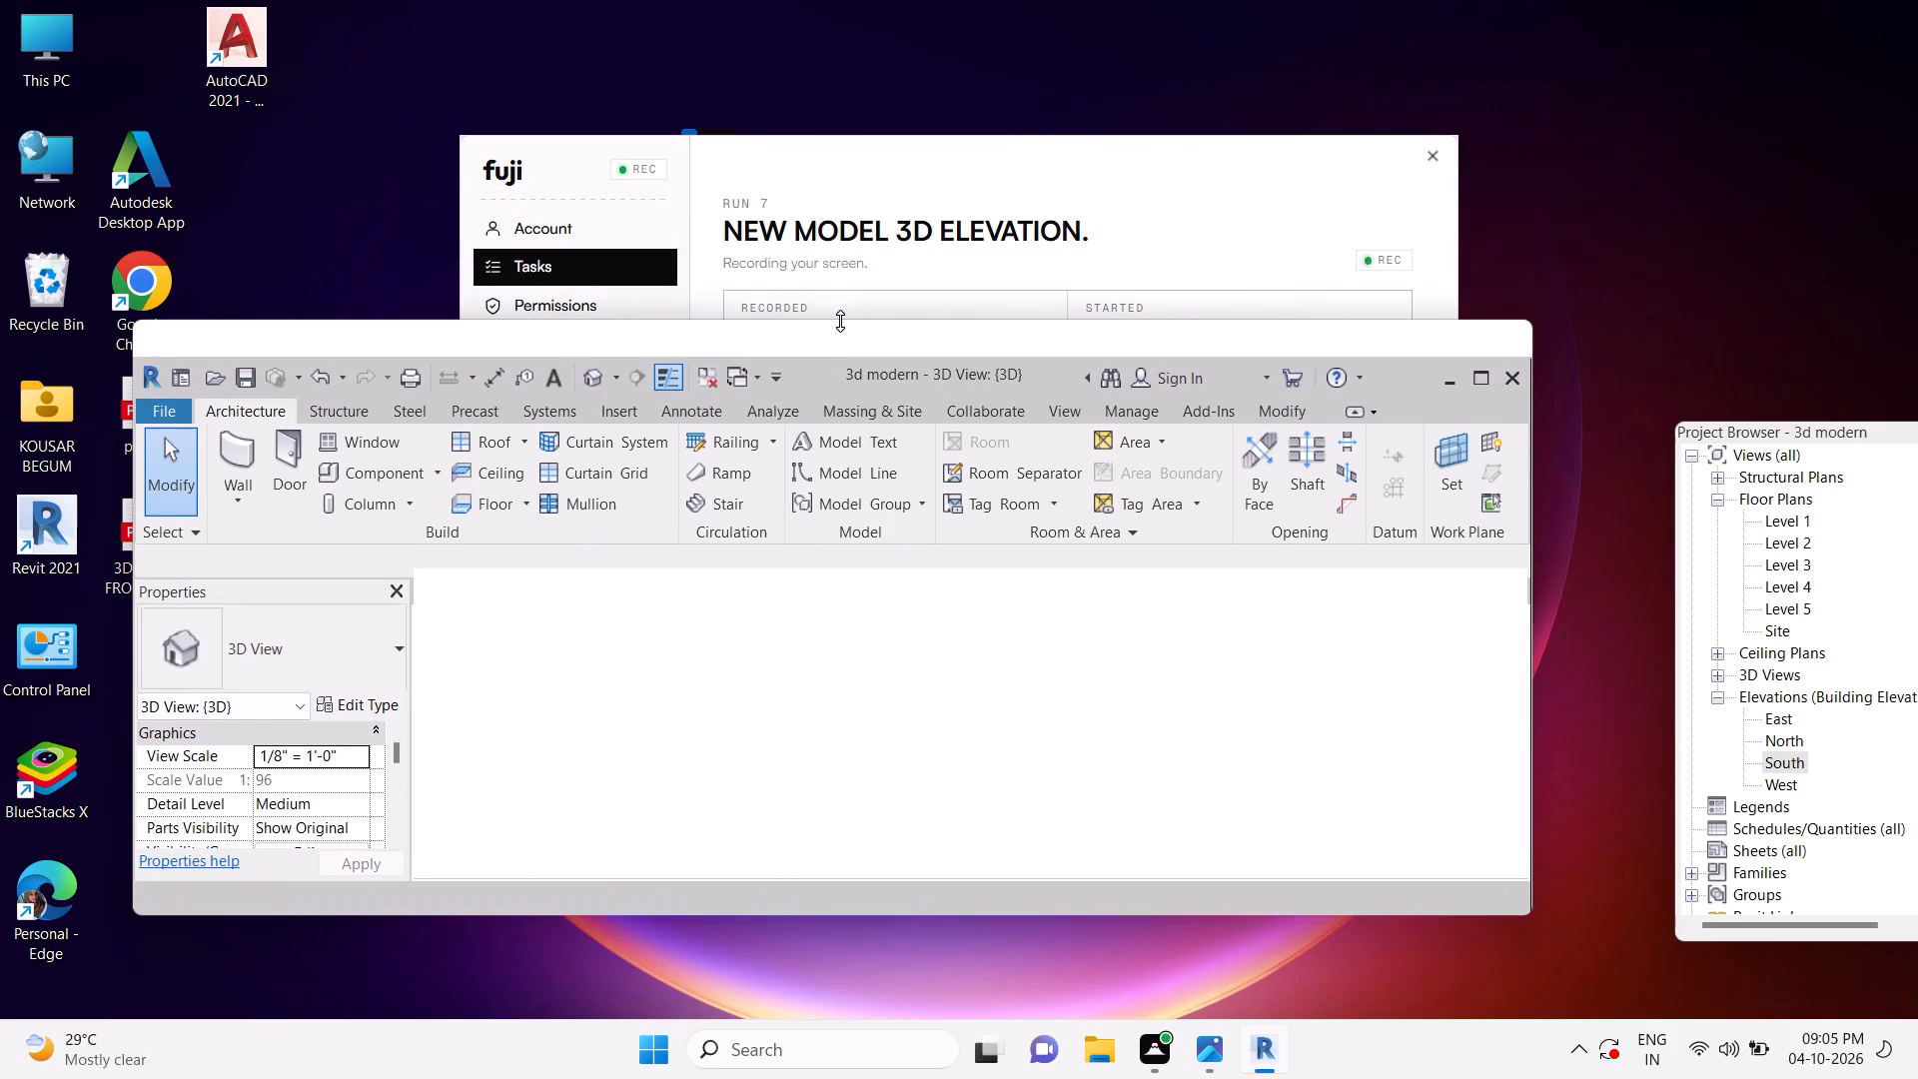
pyautogui.moveTo(840, 321); pyautogui.dragTo(887, 144)
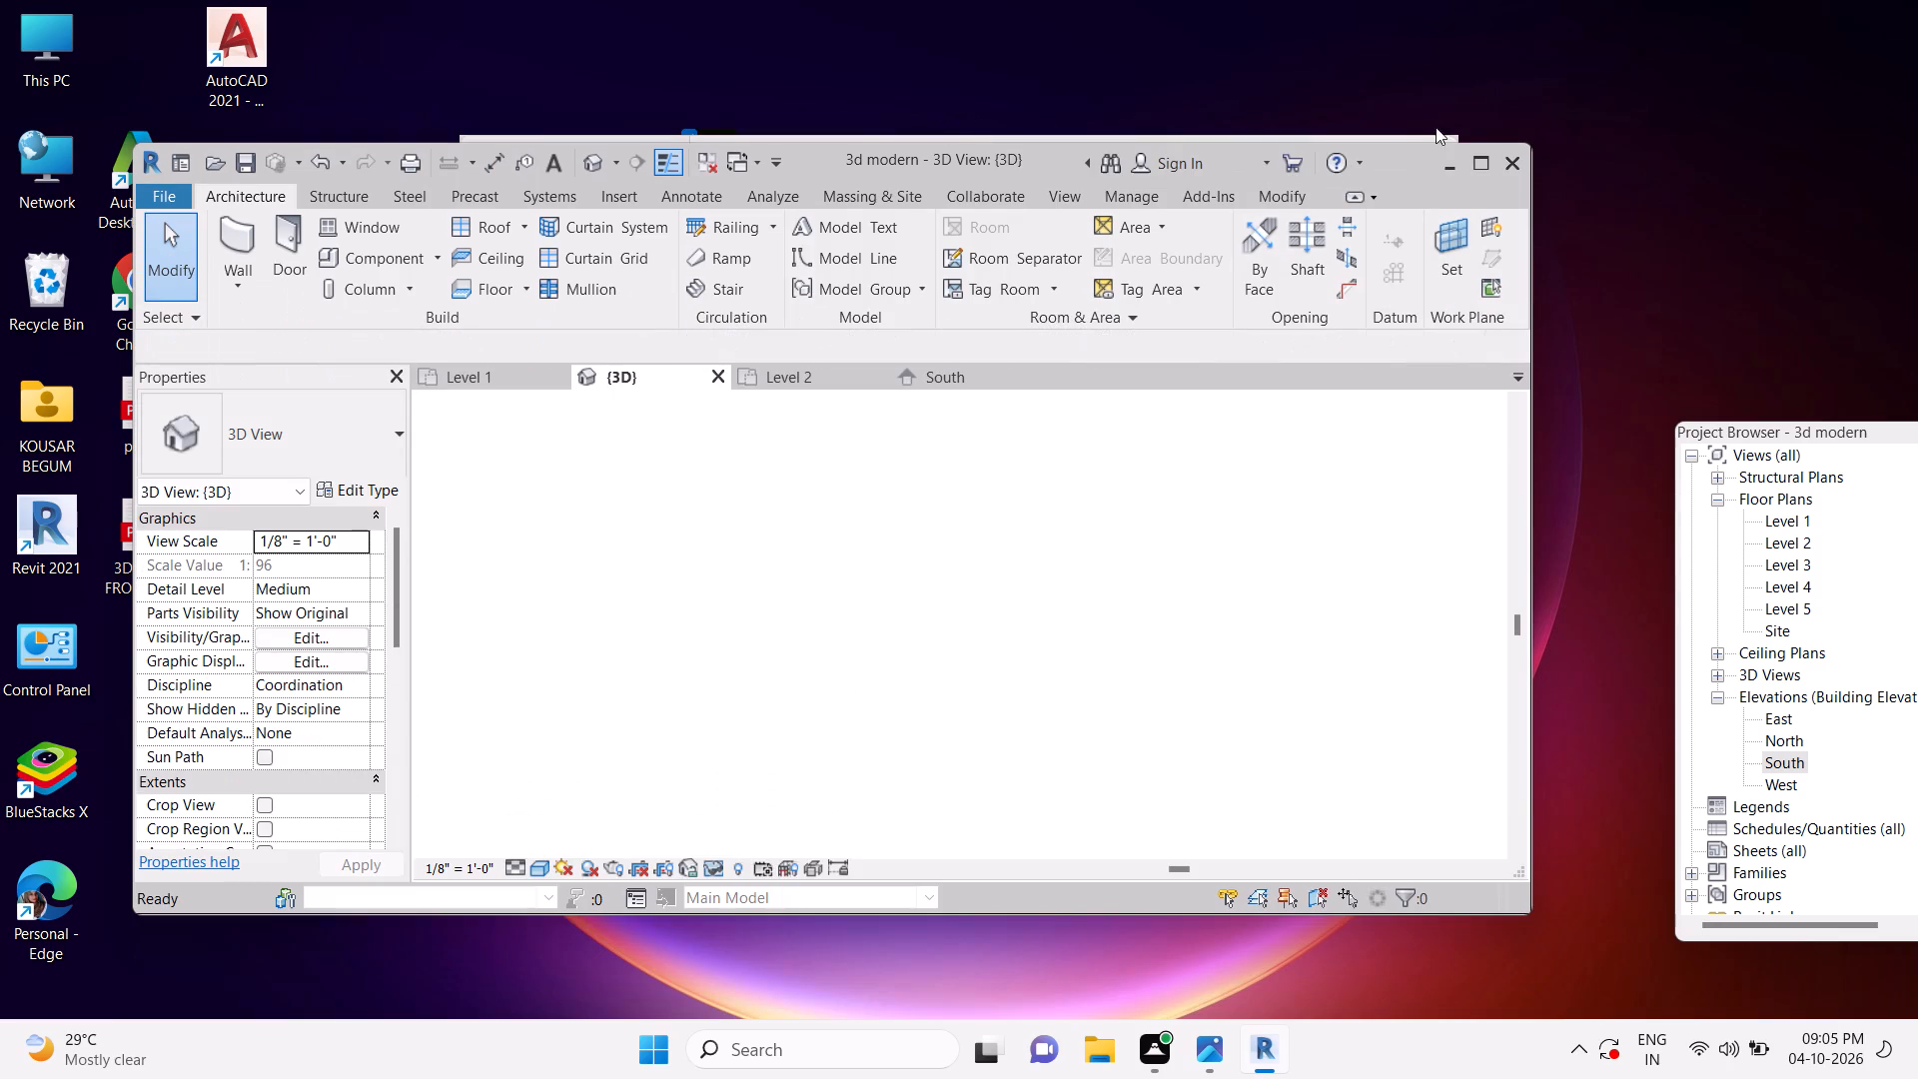
pyautogui.click(1480, 162)
pyautogui.press('Escape')
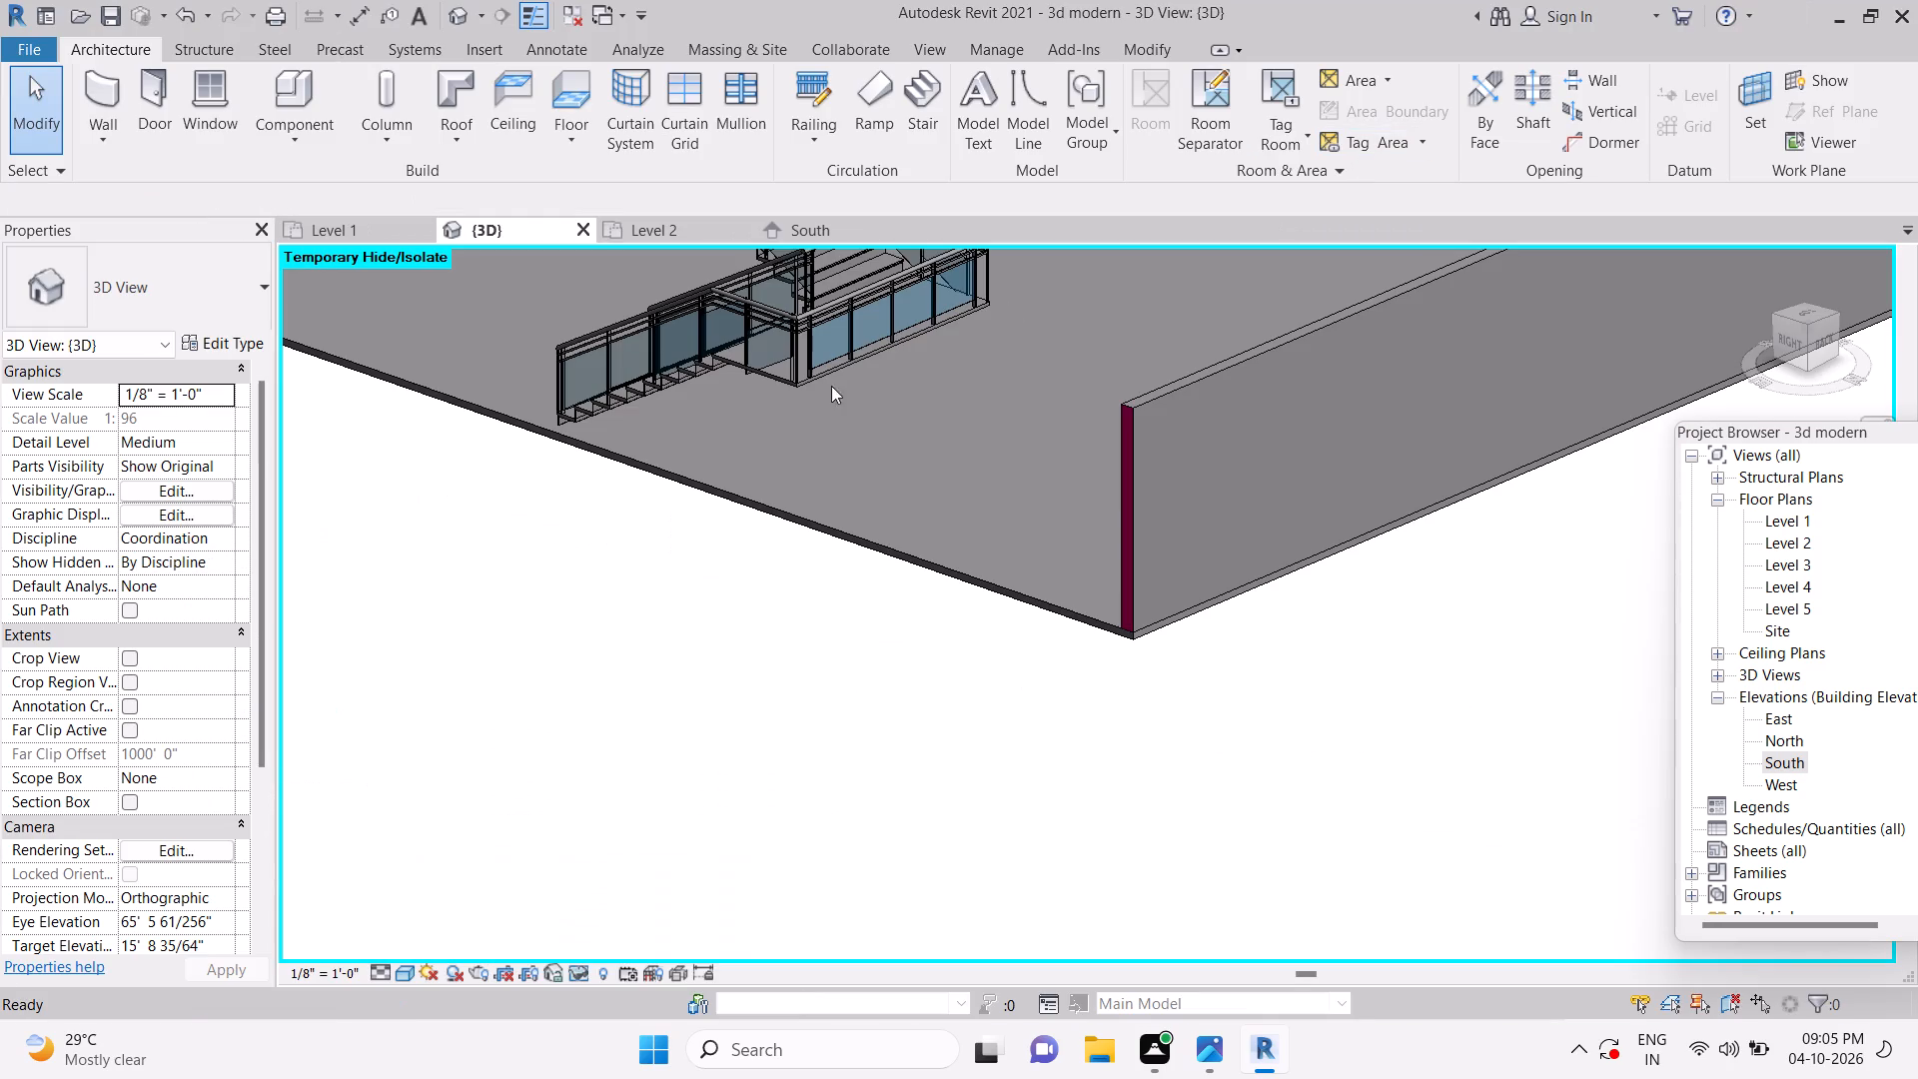
pyautogui.press('Escape')
# Examine the isolated house and stair as a whole in 3D and orient the view to the front.
pyautogui.scroll(-4, 836, 400)
pyautogui.scroll(-4, 960, 480)
pyautogui.keyDown('shift'); pyautogui.moveTo(906, 562); pyautogui.dragTo(1188, 625, button='middle'); pyautogui.keyUp('shift')
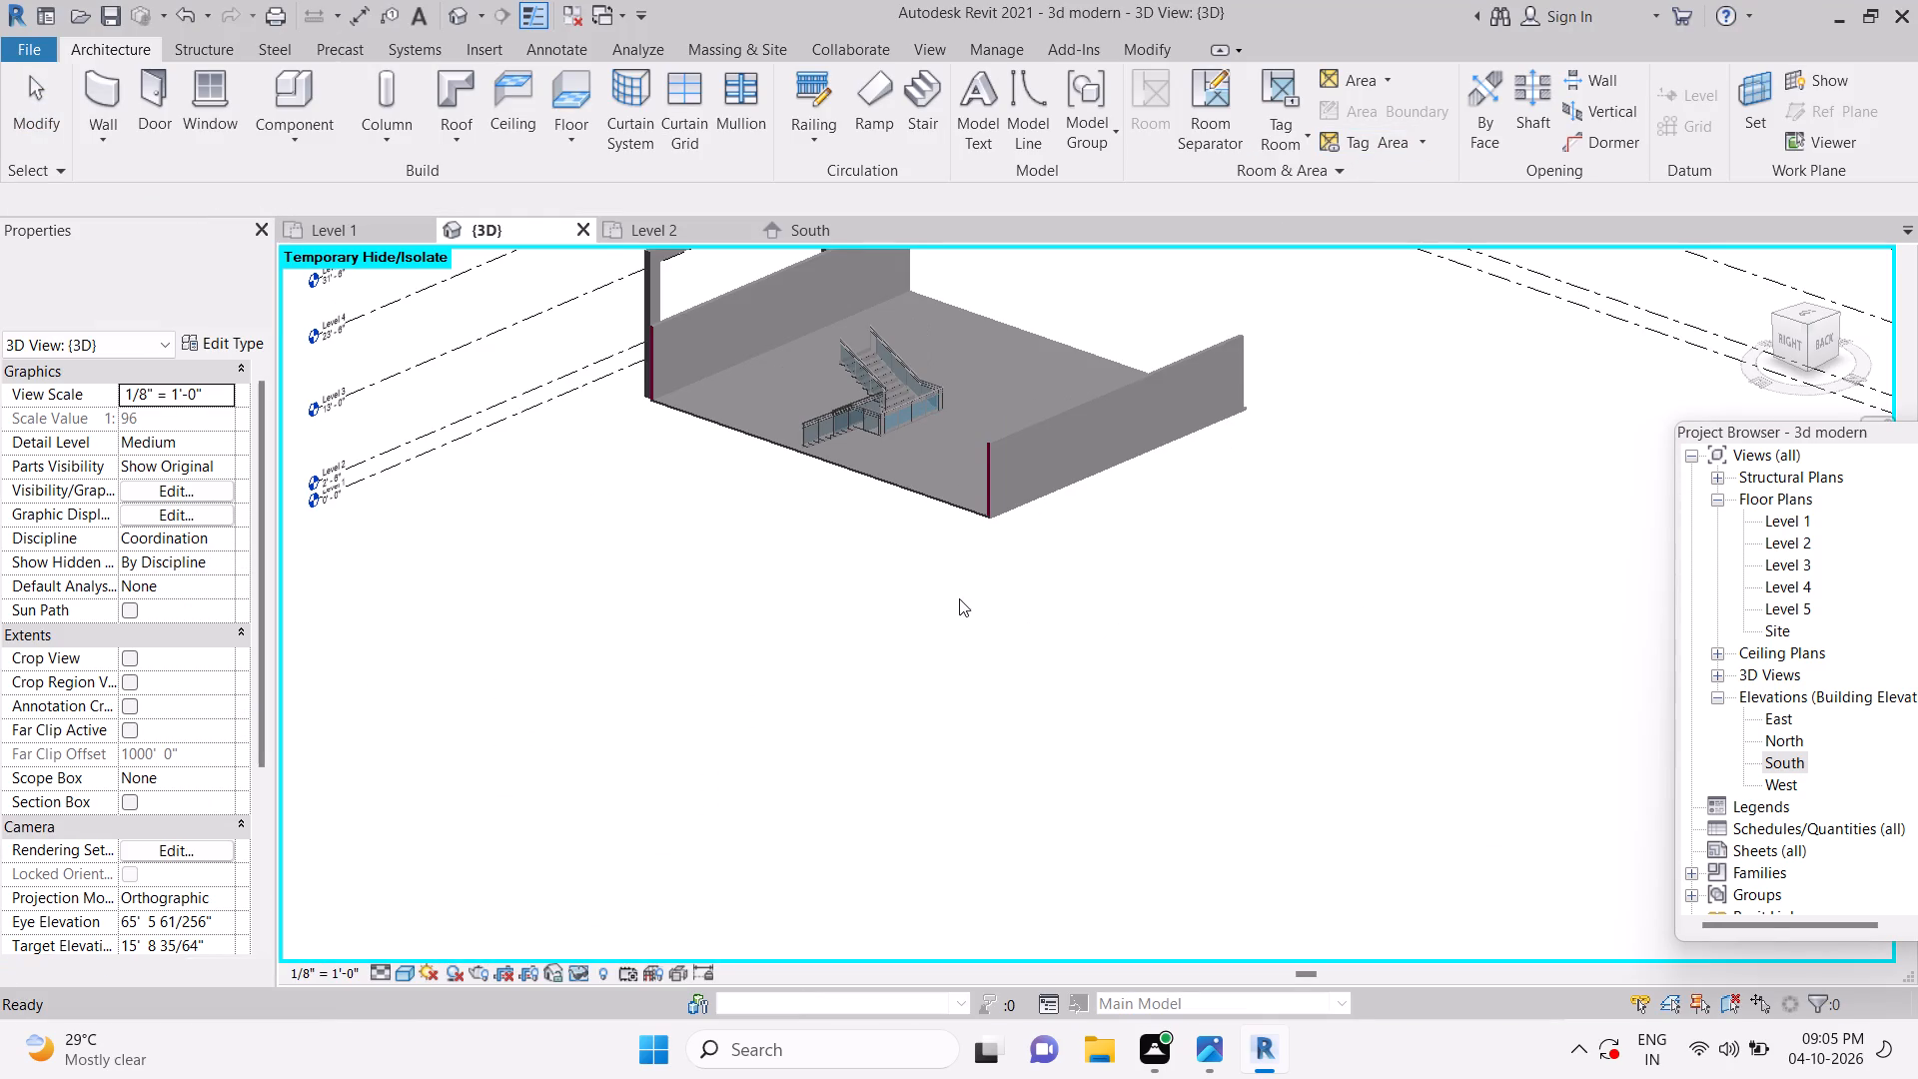
pyautogui.keyDown('shift'); pyautogui.moveTo(959, 600); pyautogui.dragTo(1174, 592, button='middle'); pyautogui.keyUp('shift')
pyautogui.keyDown('shift'); pyautogui.scroll(1, 960, 602); pyautogui.keyUp('shift')
pyautogui.scroll(-3, 969, 577)
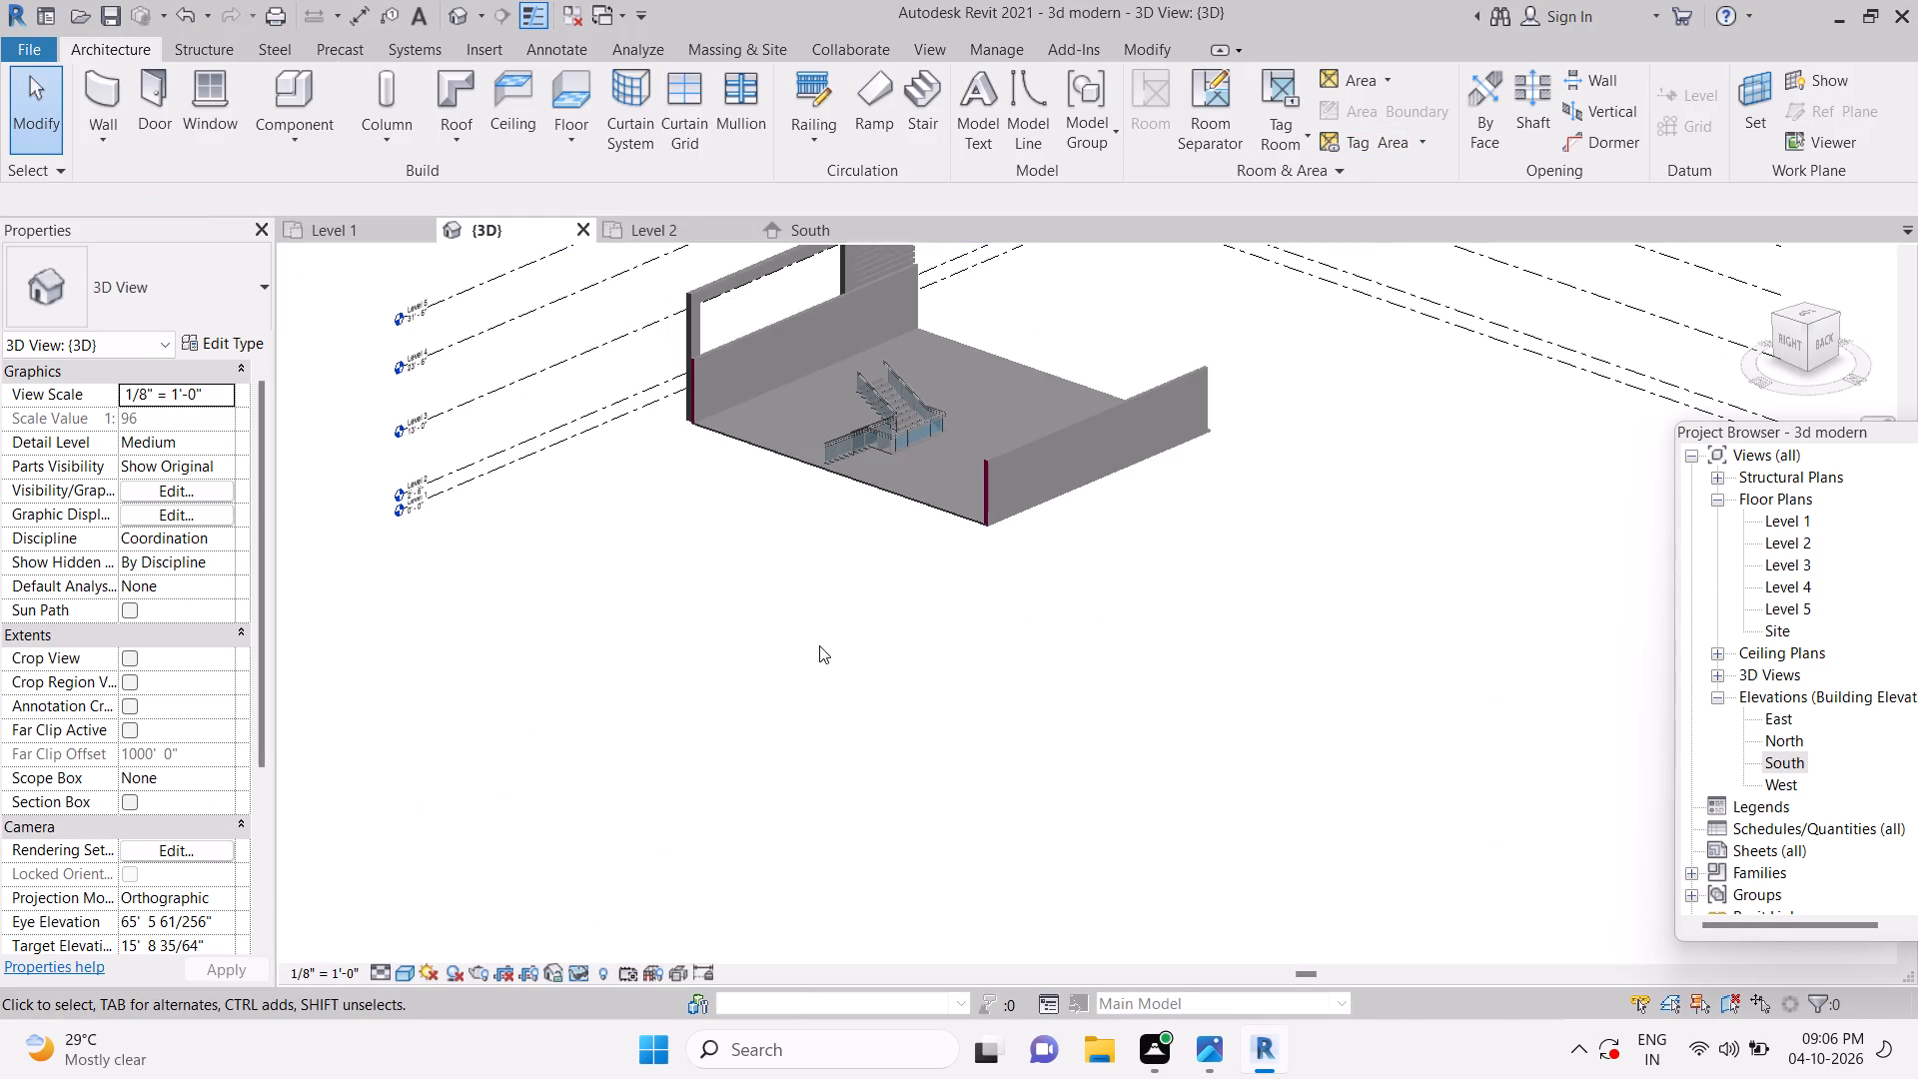
pyautogui.keyDown('shift'); pyautogui.moveTo(822, 646); pyautogui.dragTo(1324, 533, button='middle'); pyautogui.keyUp('shift')
pyautogui.press('Escape')
pyautogui.press('Escape')
pyautogui.press('Escape')
pyautogui.click(1808, 338)
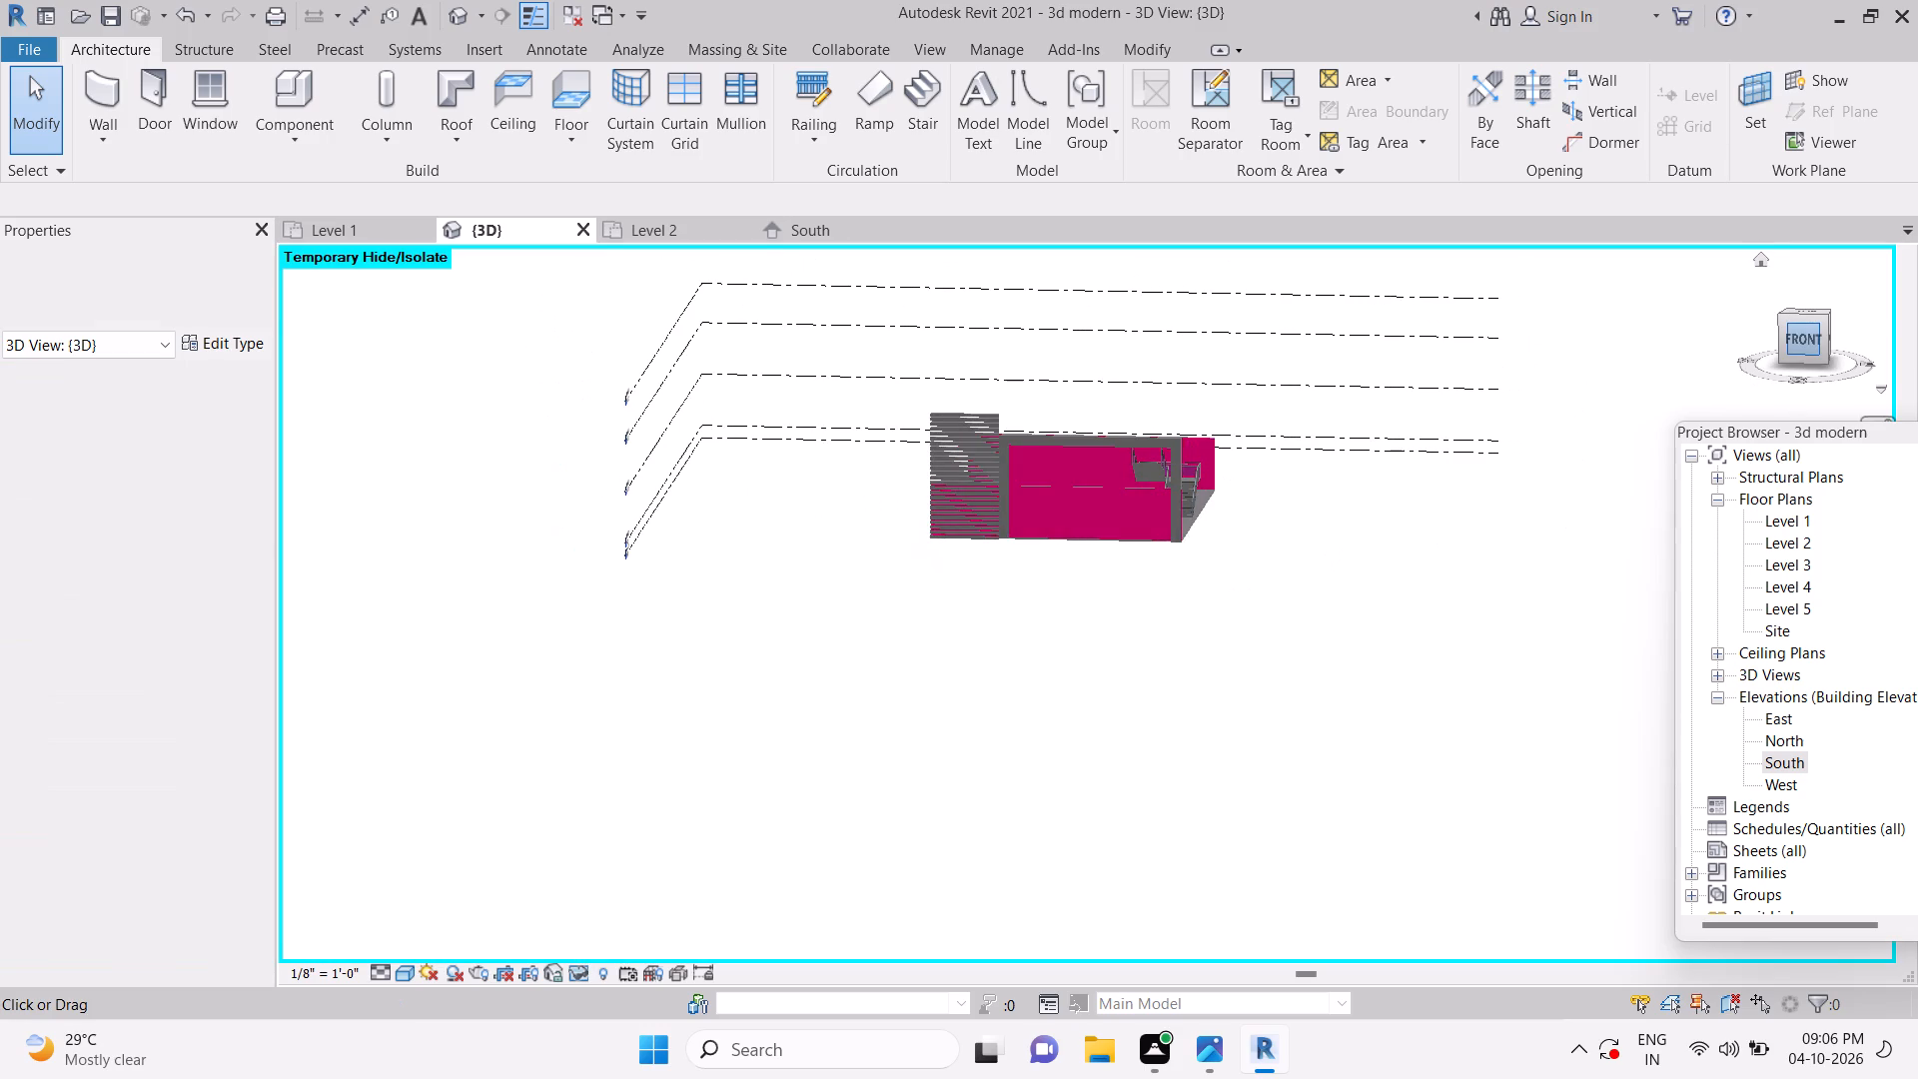
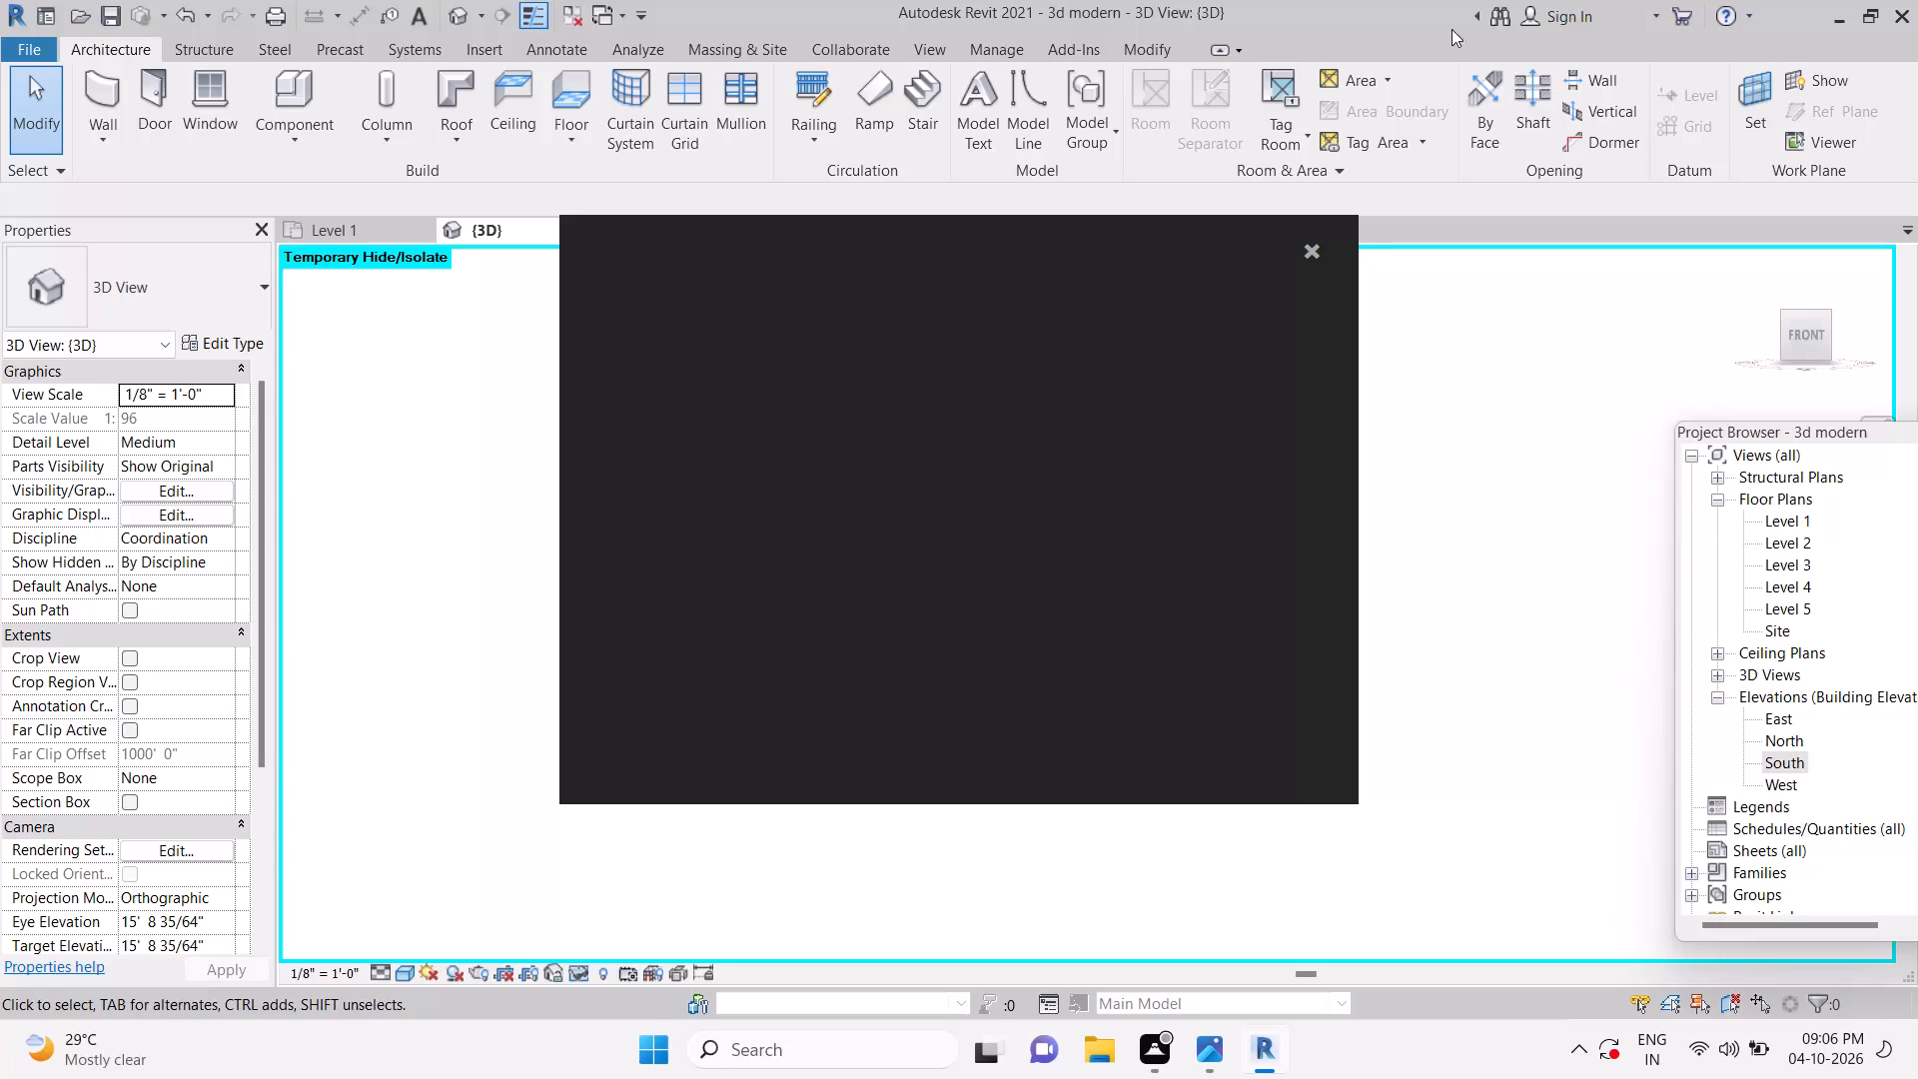
# Close the Autodesk Genuine notification card covering the front-oriented 3D view.
pyautogui.press('Escape')
pyautogui.press('Escape')
pyautogui.click(1301, 251)
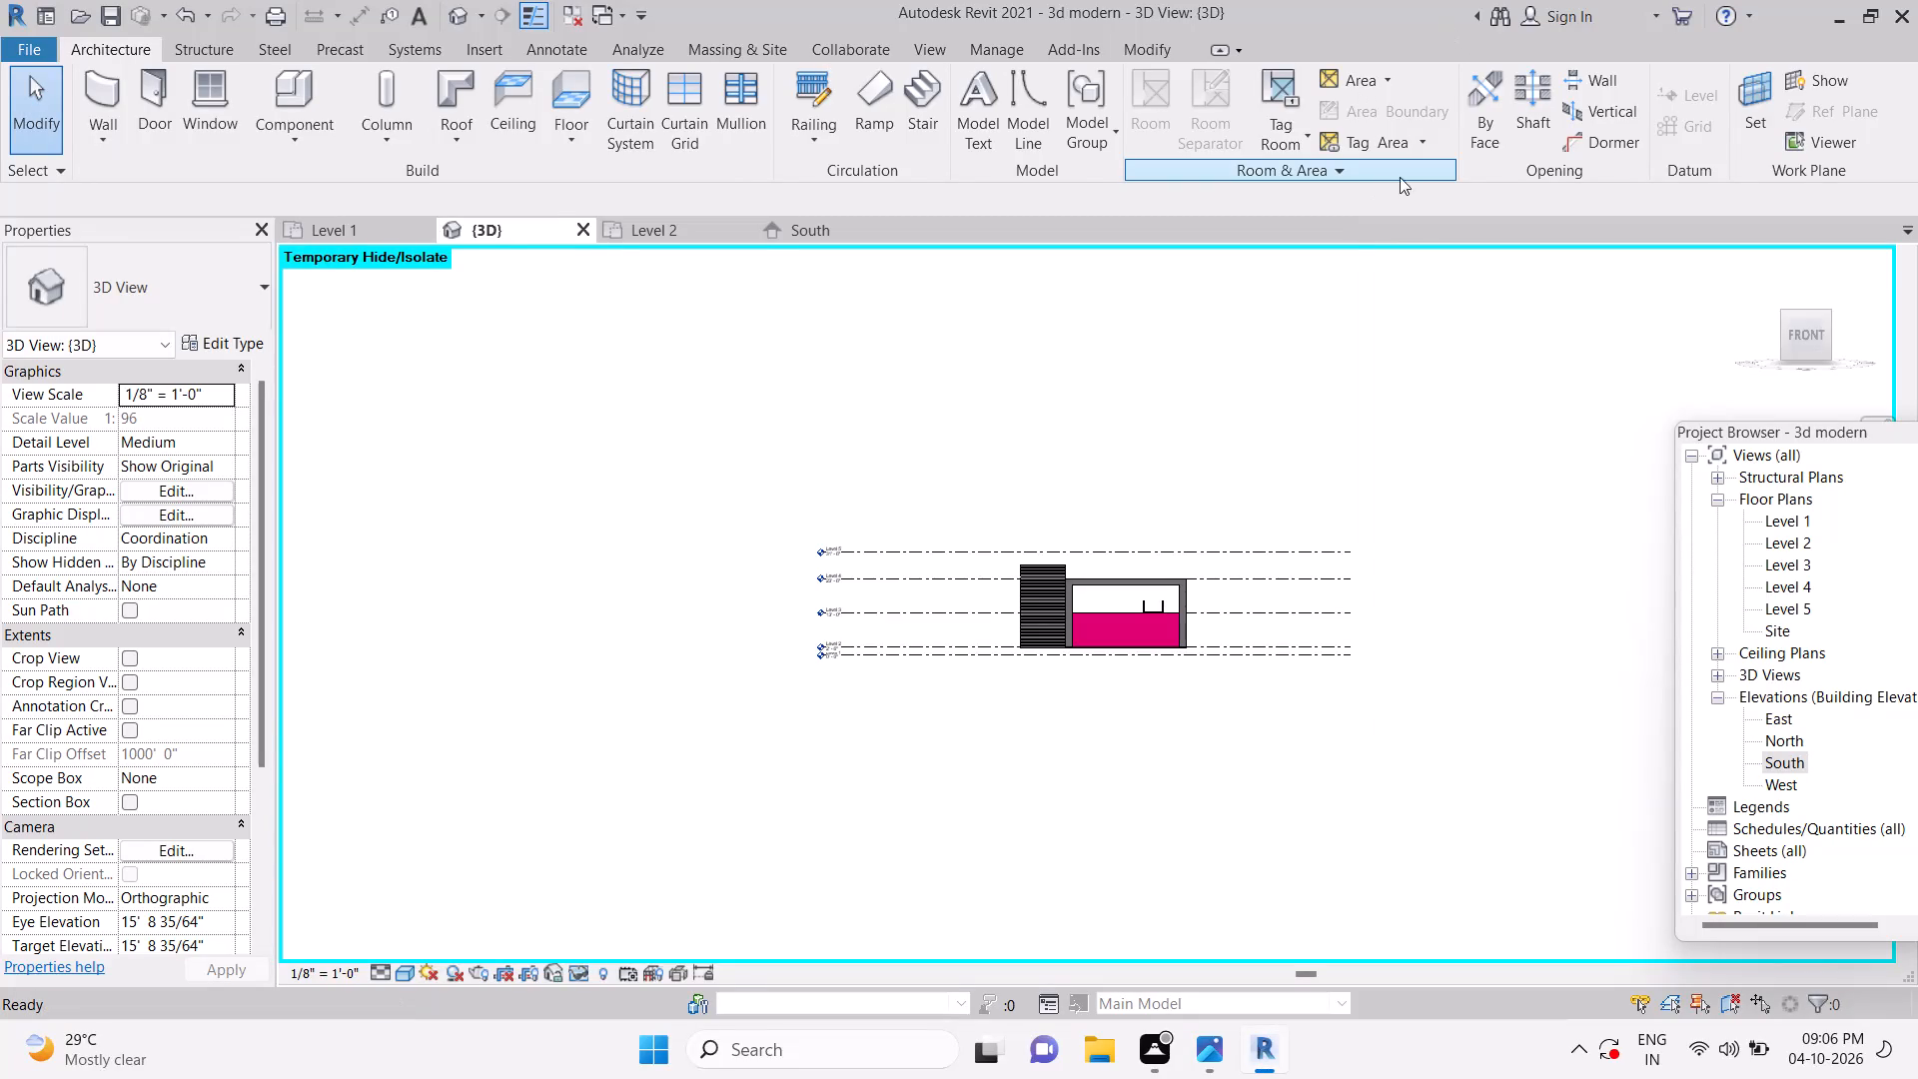
pyautogui.press('Escape')
pyautogui.press('Escape')
pyautogui.press('Escape')
# Examine the front of the isolated house and stair up close and bring up the minimized reference elevation image for comparison.
pyautogui.scroll(5, 1150, 613)
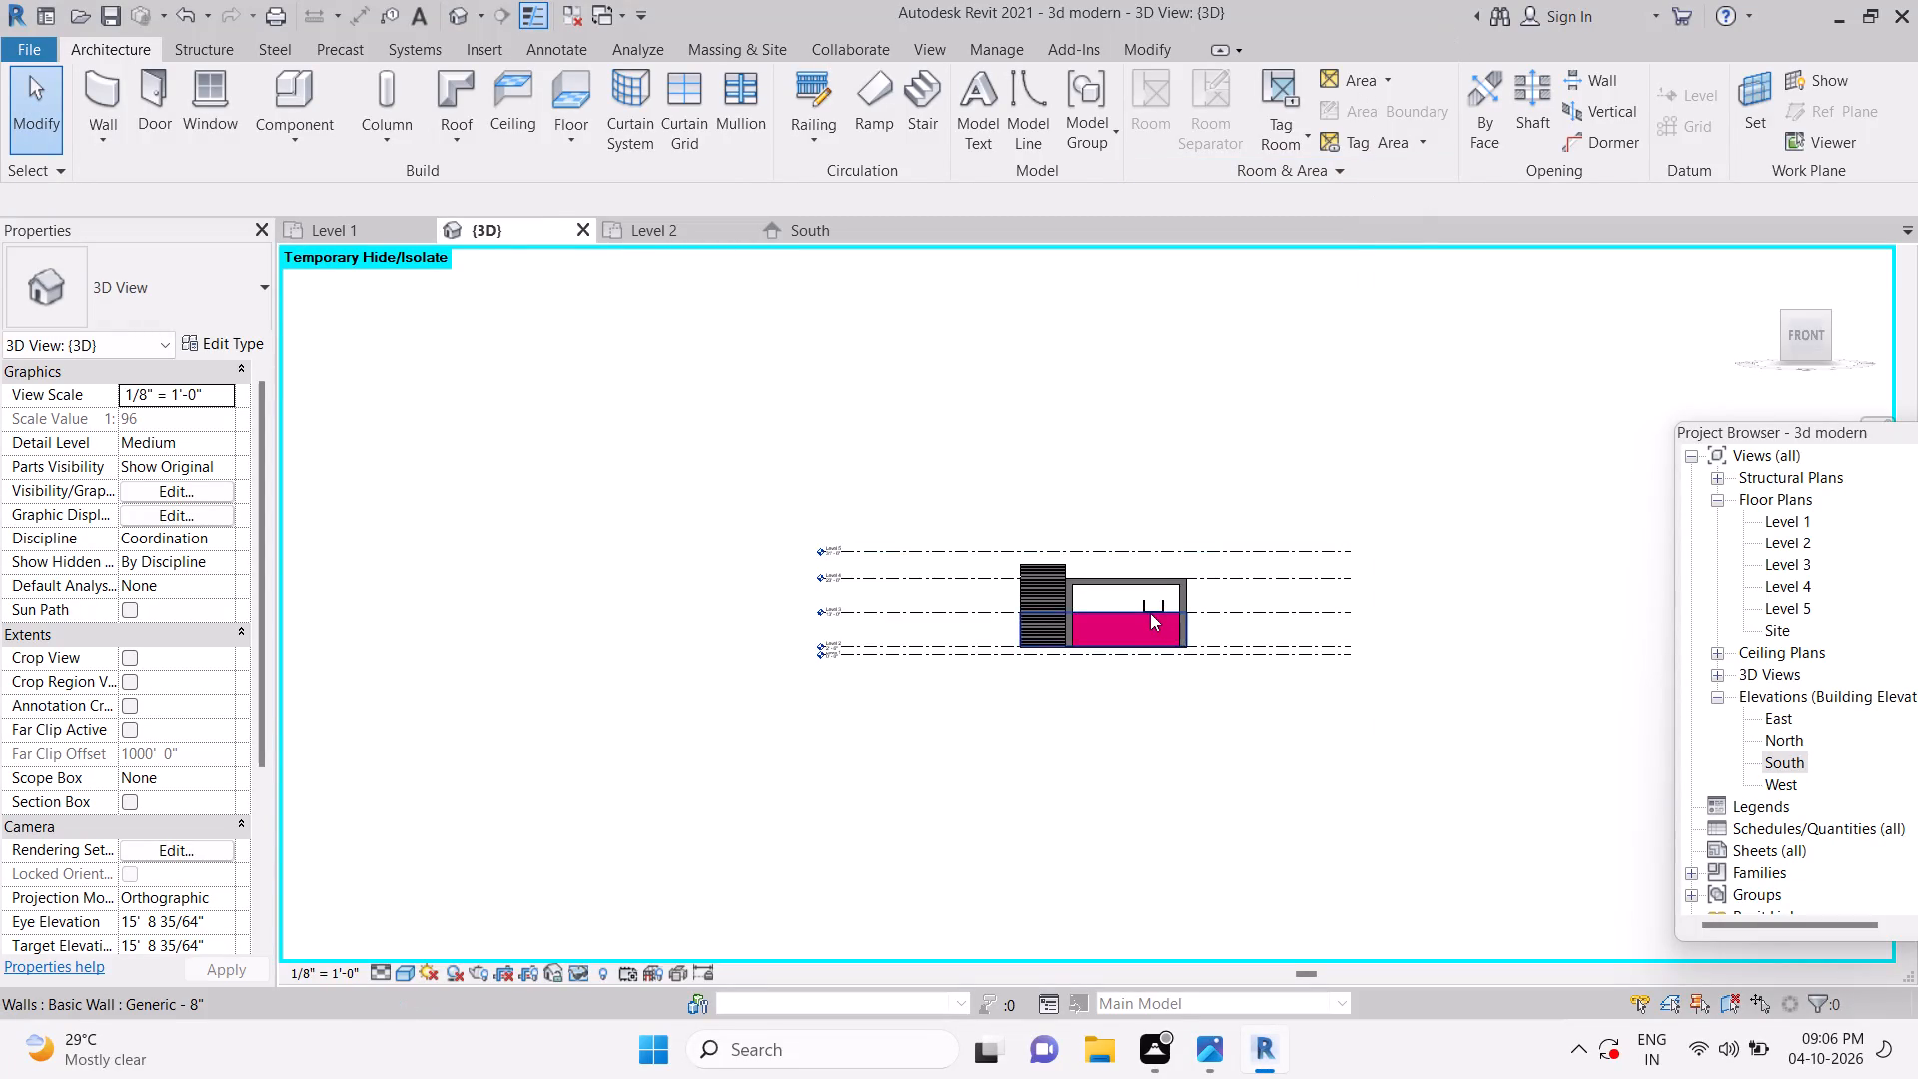
pyautogui.scroll(5, 1150, 613)
pyautogui.press('Escape')
pyautogui.press('Escape')
pyautogui.scroll(4, 1144, 590)
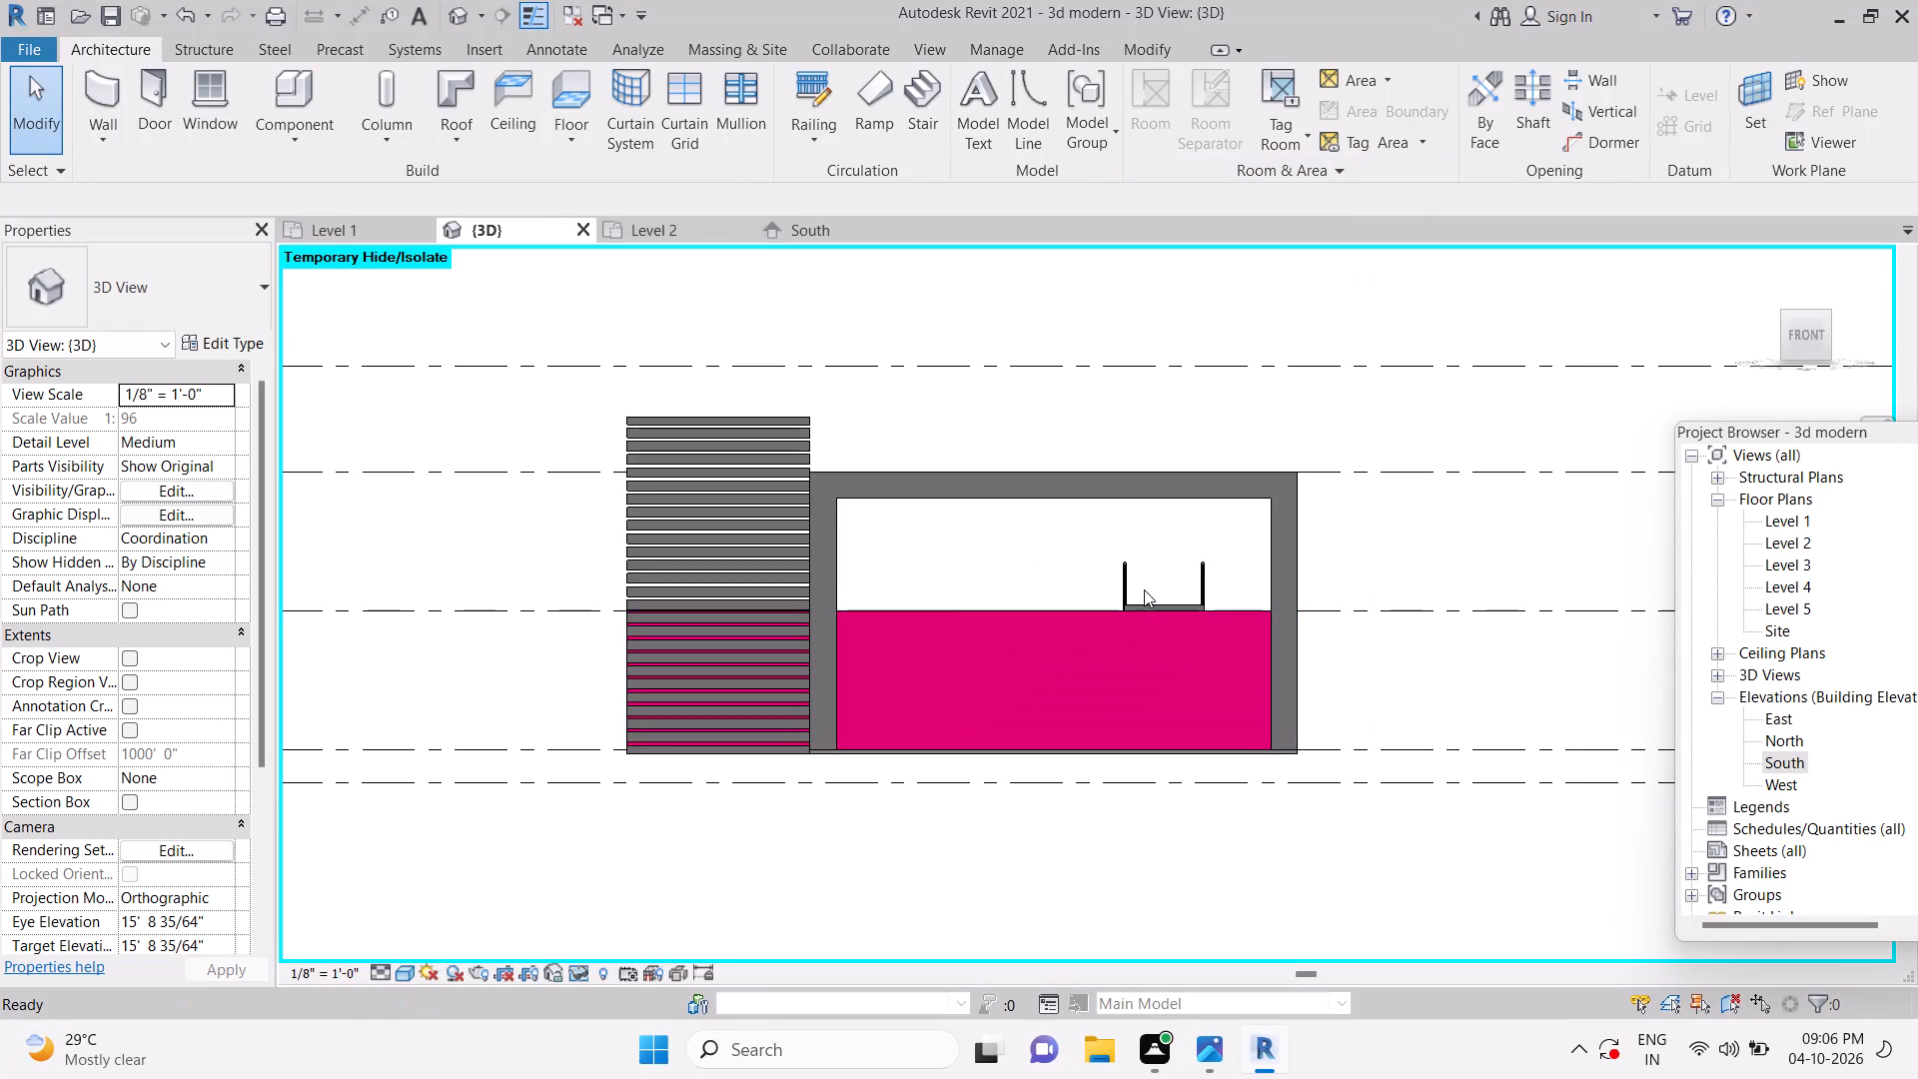
pyautogui.scroll(1, 1144, 589)
pyautogui.click(1204, 1040)
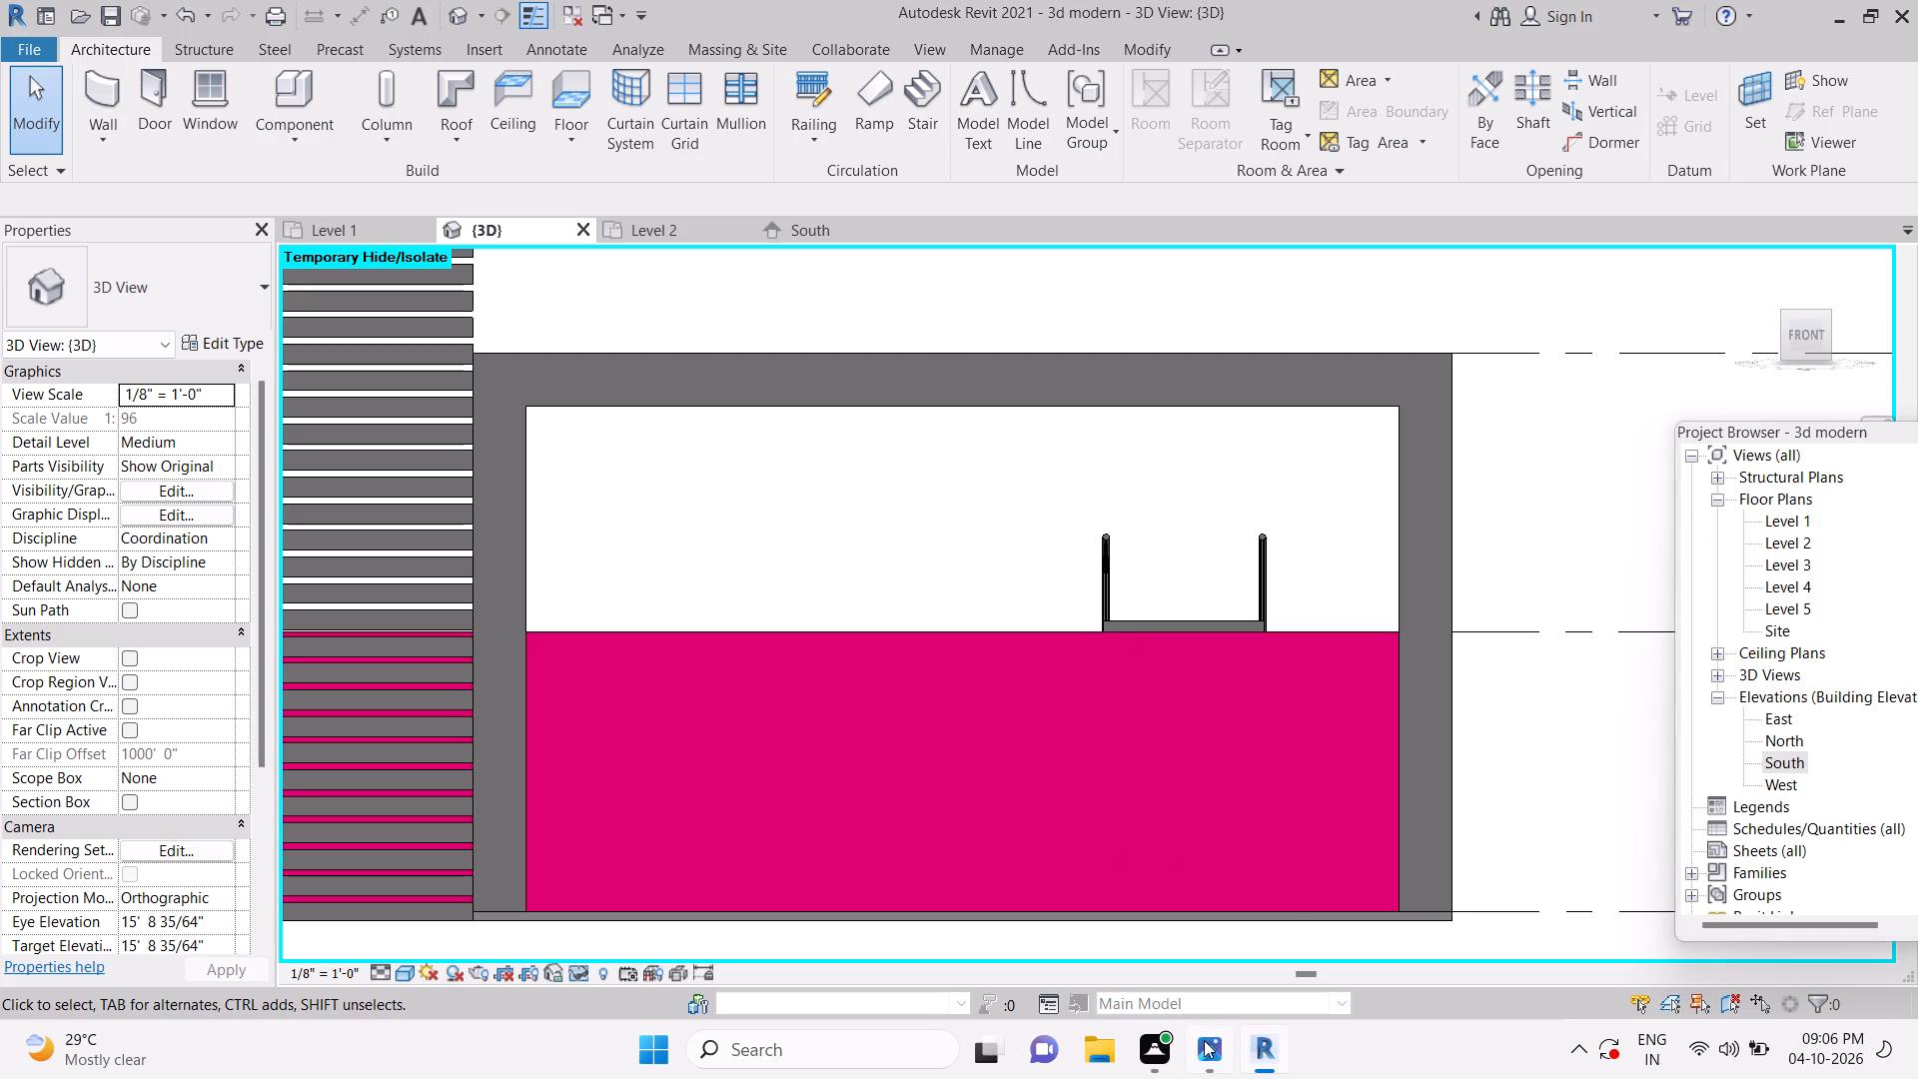
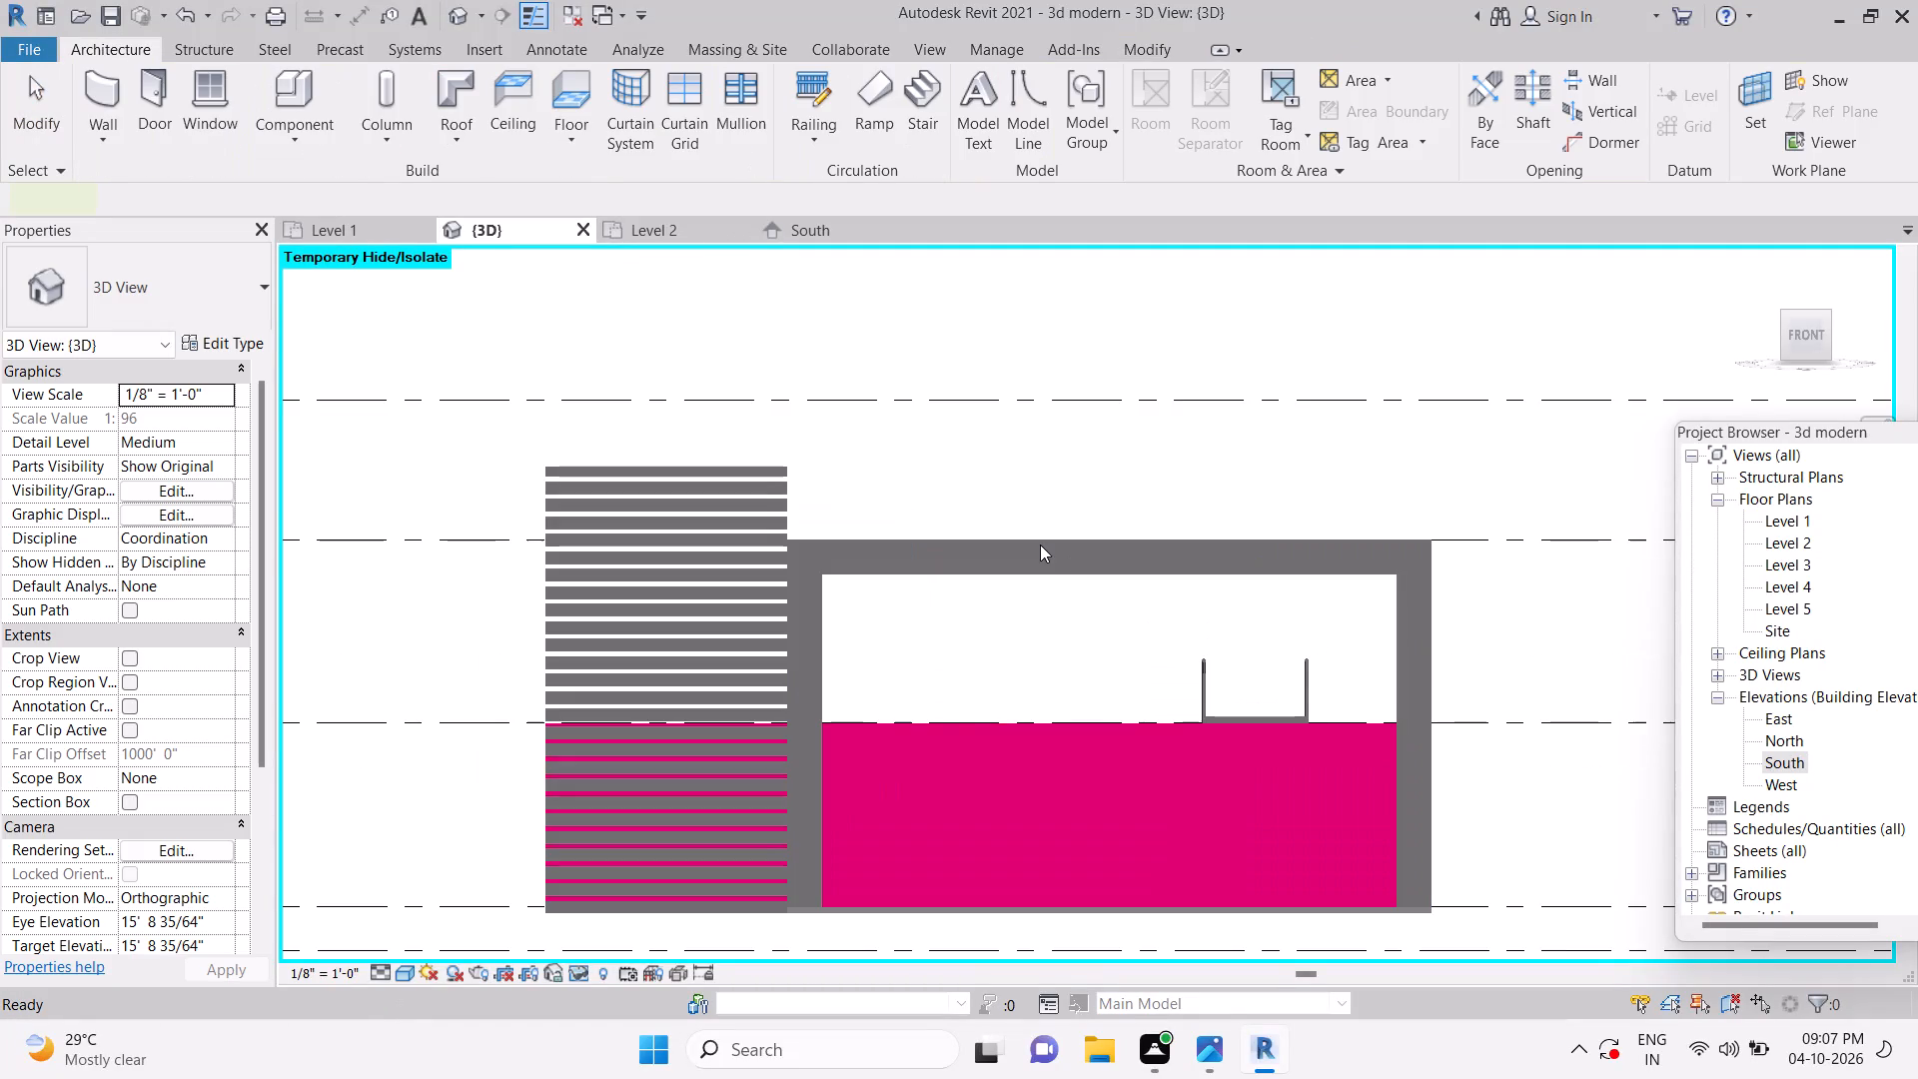
# Reset the temporary hide/isolate in the 3D view to restore all elements.
pyautogui.press('Escape')
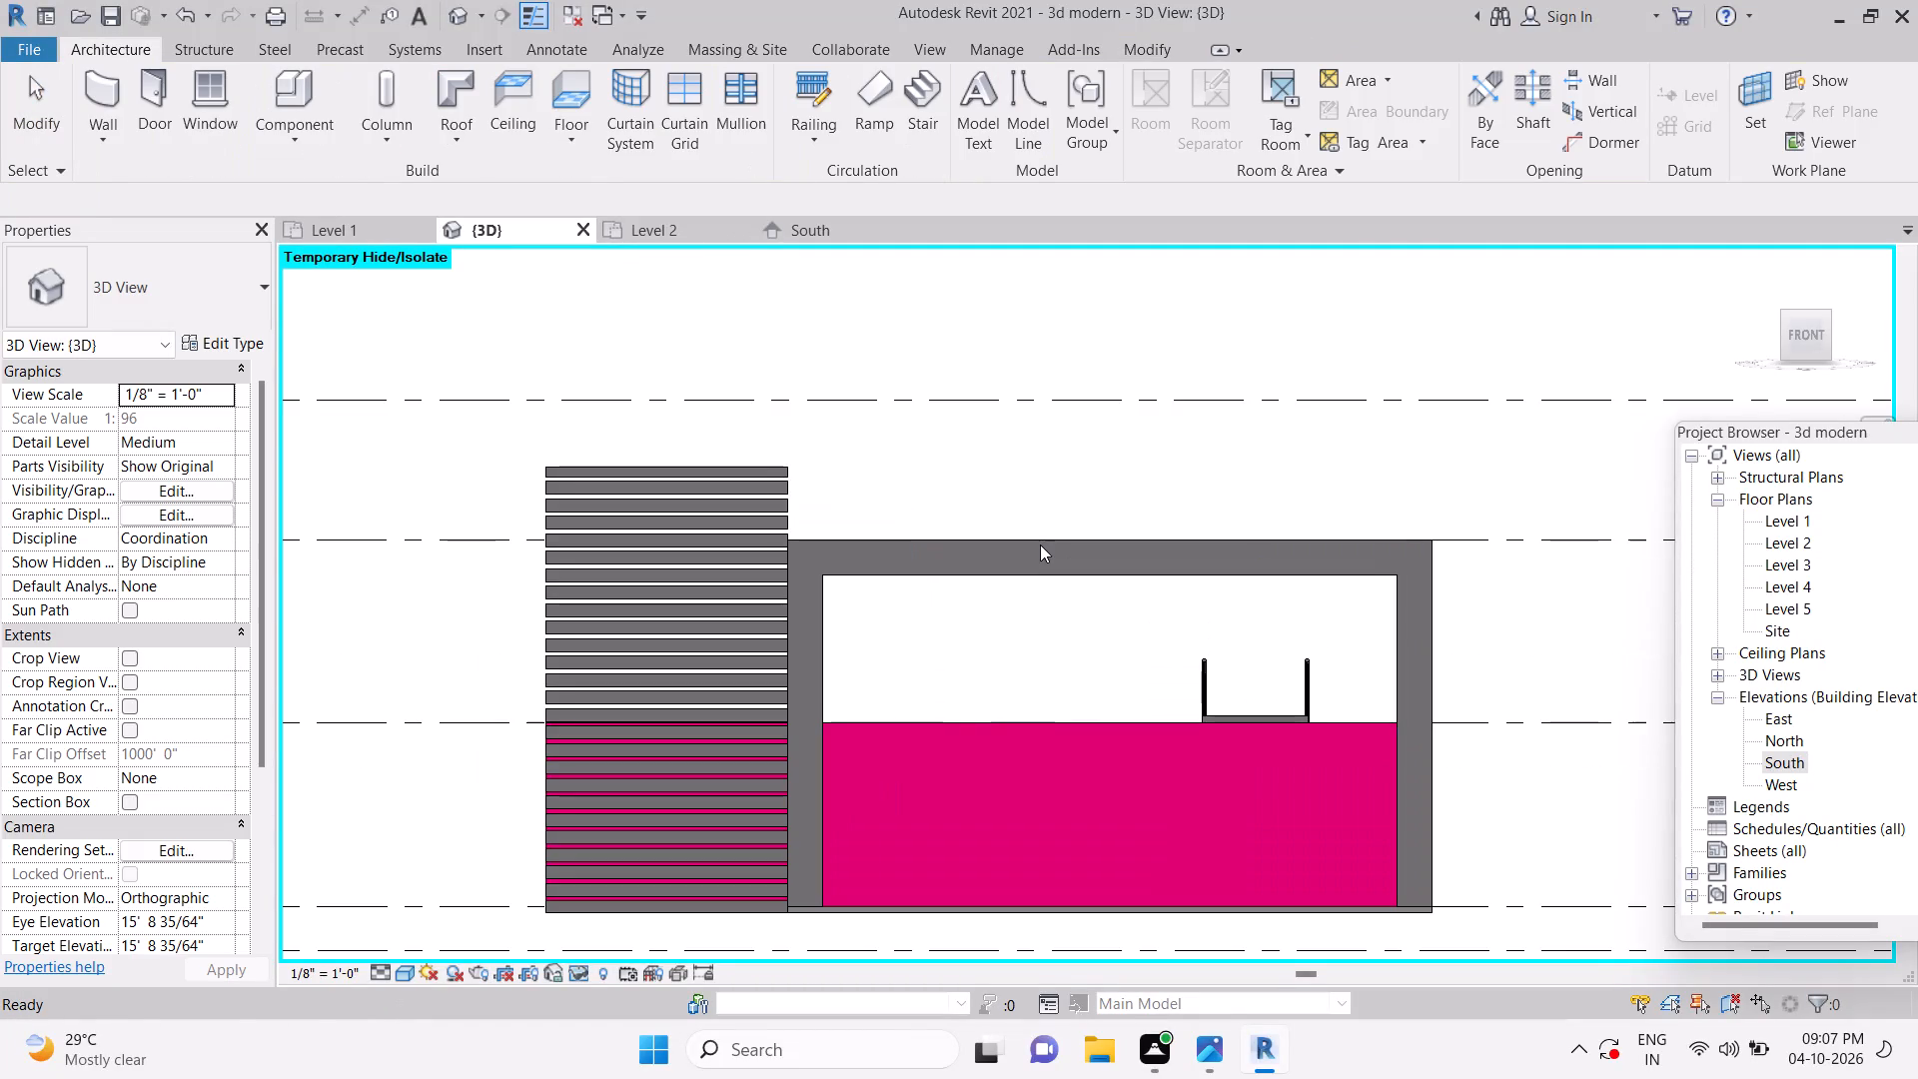
pyautogui.scroll(-6, 1040, 544)
pyautogui.scroll(-3, 882, 457)
pyautogui.press('Escape')
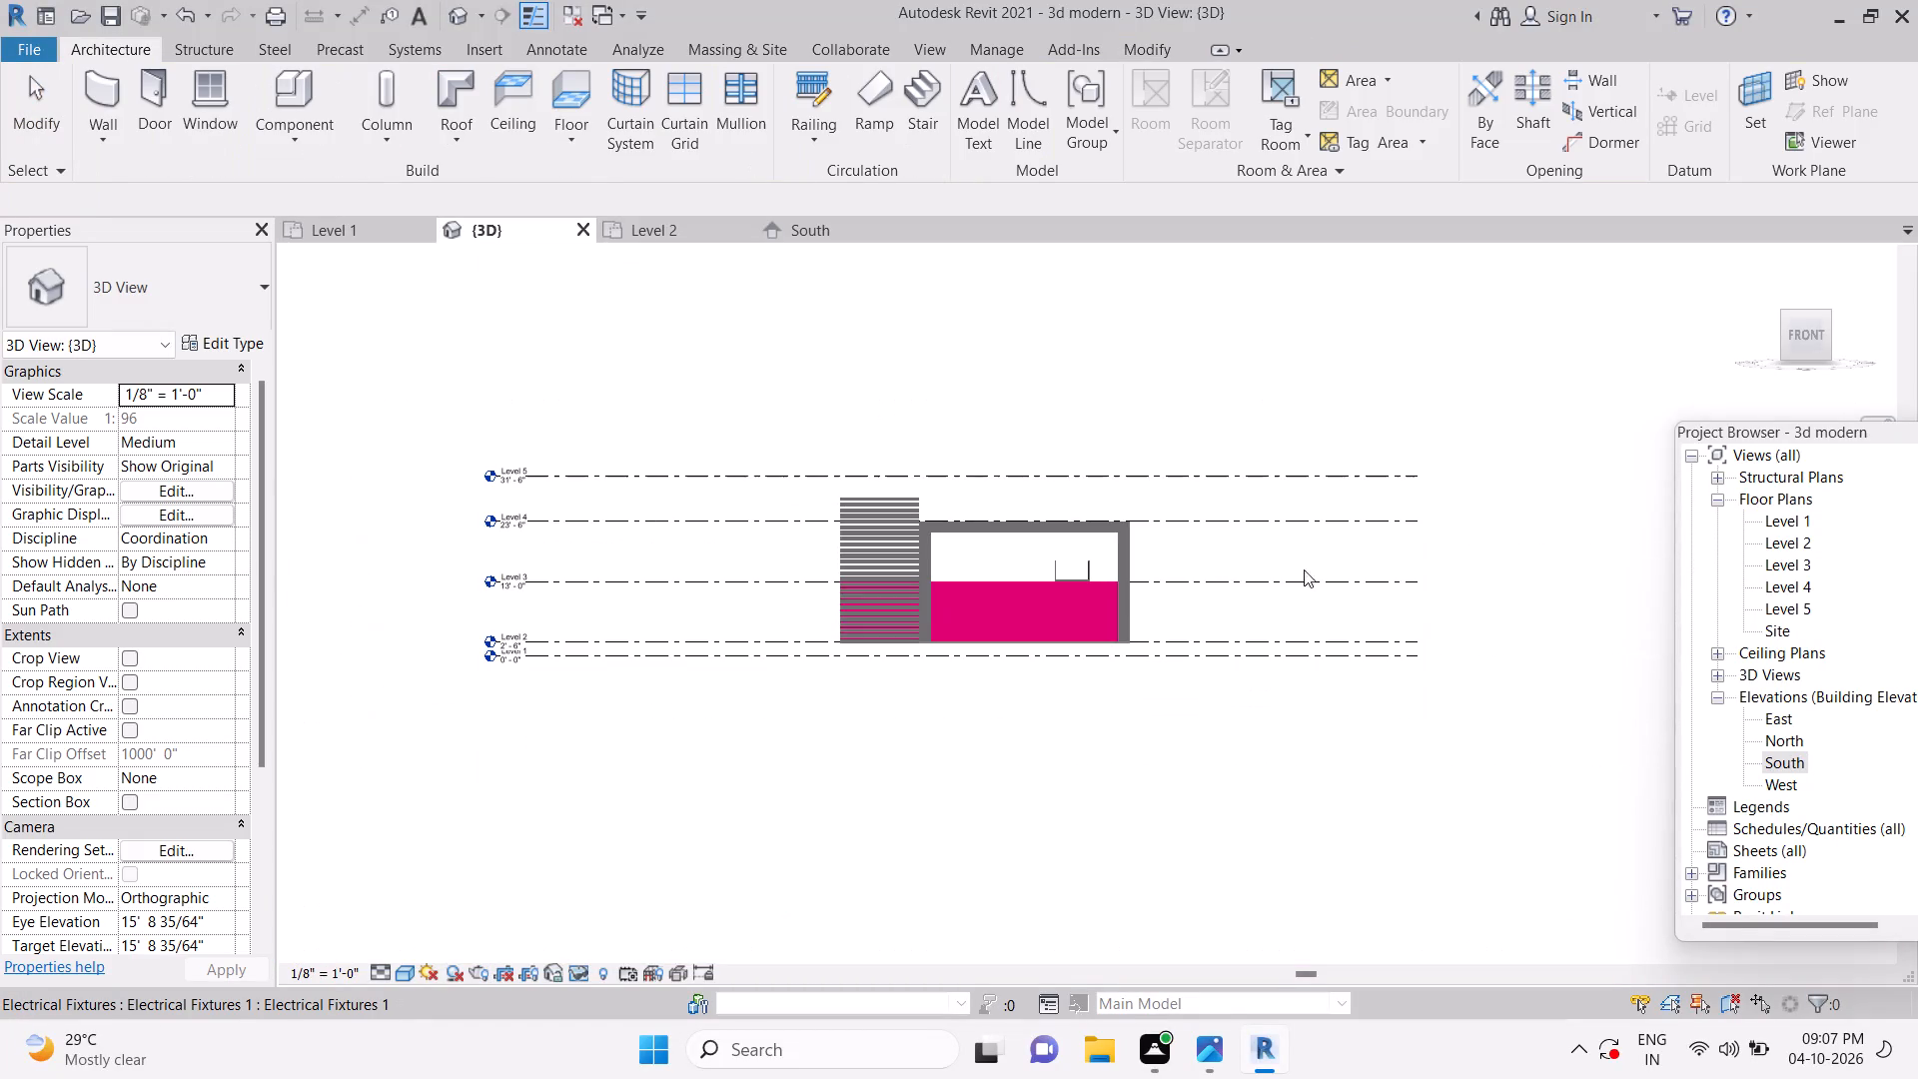
pyautogui.keyDown('shift'); pyautogui.moveTo(1292, 591); pyautogui.dragTo(1109, 816, button='middle'); pyautogui.keyUp('shift')
pyautogui.keyDown('shift'); pyautogui.moveTo(1322, 475); pyautogui.dragTo(1158, 684, button='middle'); pyautogui.keyUp('shift')
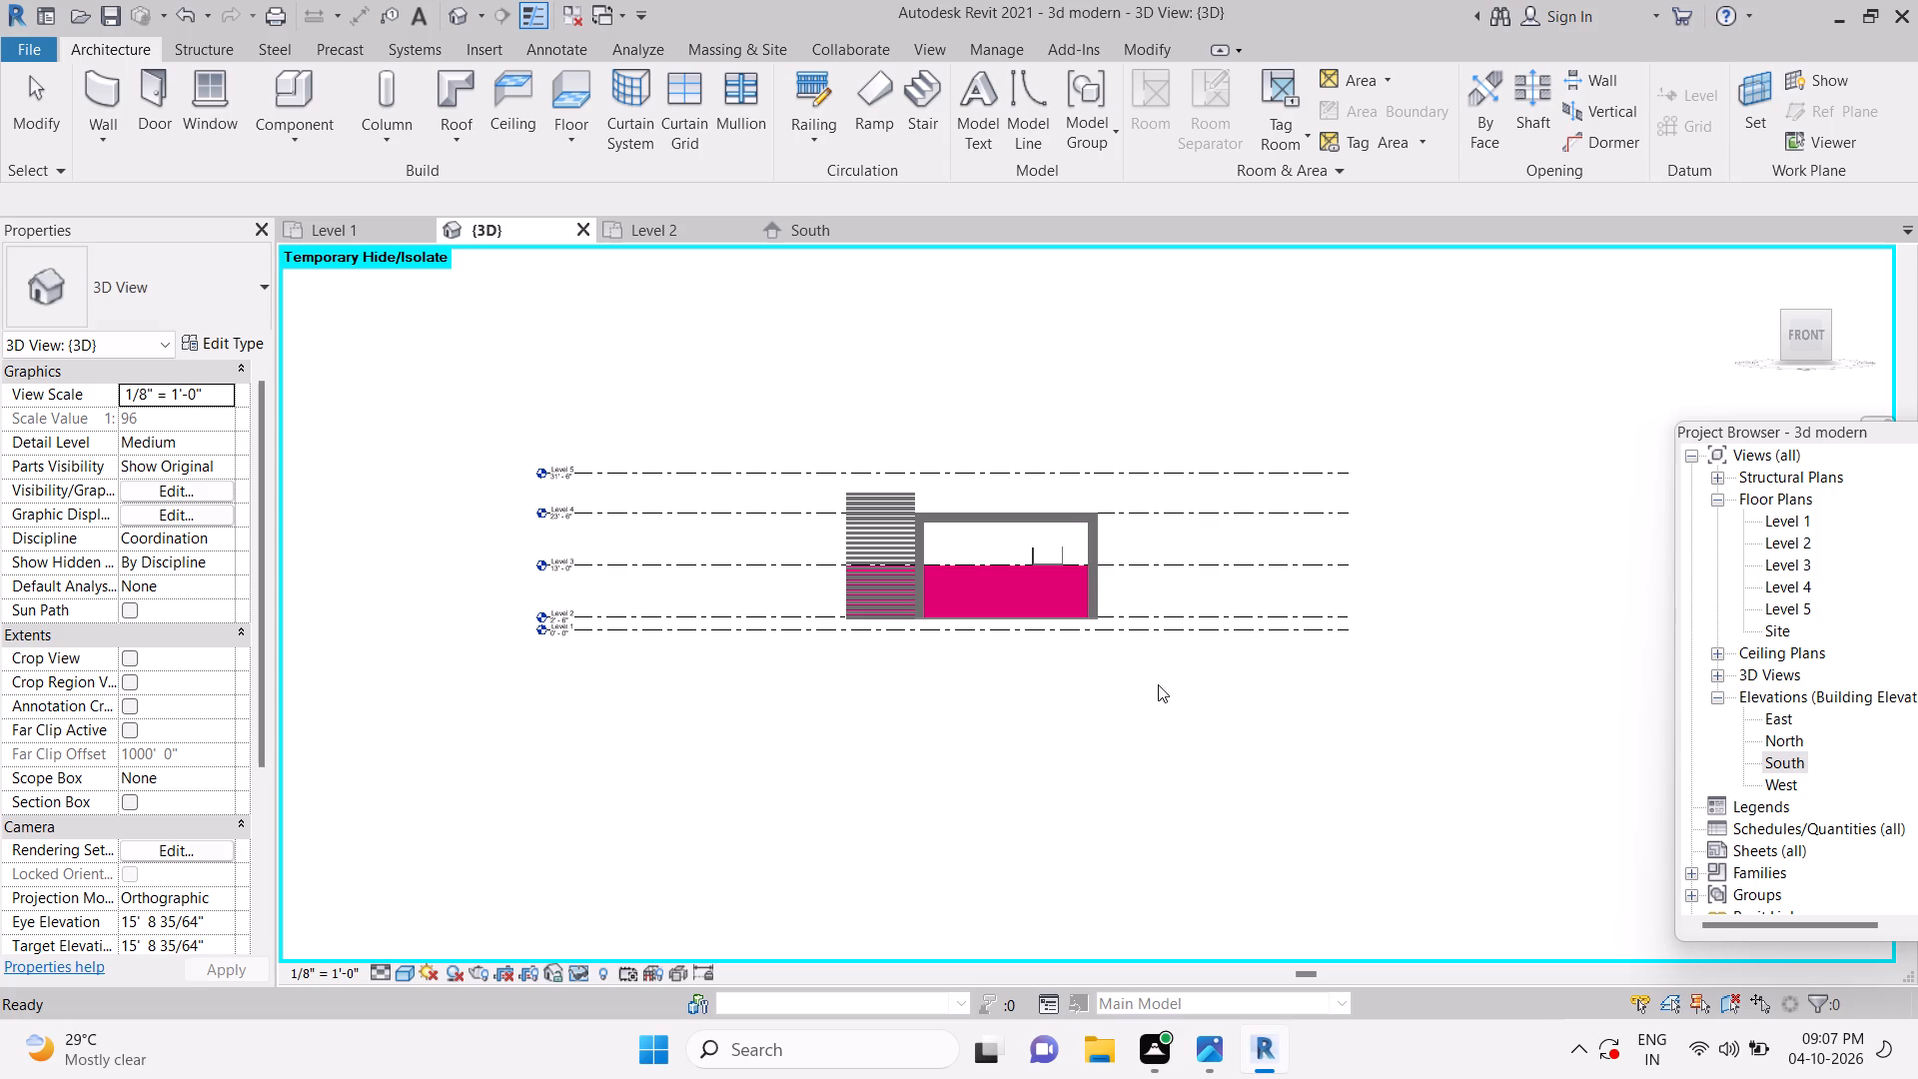
pyautogui.keyDown('shift'); pyautogui.moveTo(1158, 684); pyautogui.dragTo(1109, 738, button='middle'); pyautogui.keyUp('shift')
pyautogui.keyDown('shift'); pyautogui.moveTo(1406, 379); pyautogui.dragTo(1289, 531, button='middle'); pyautogui.keyUp('shift')
pyautogui.press('Escape')
pyautogui.click(1394, 396)
pyautogui.press('Escape')
pyautogui.press('Escape')
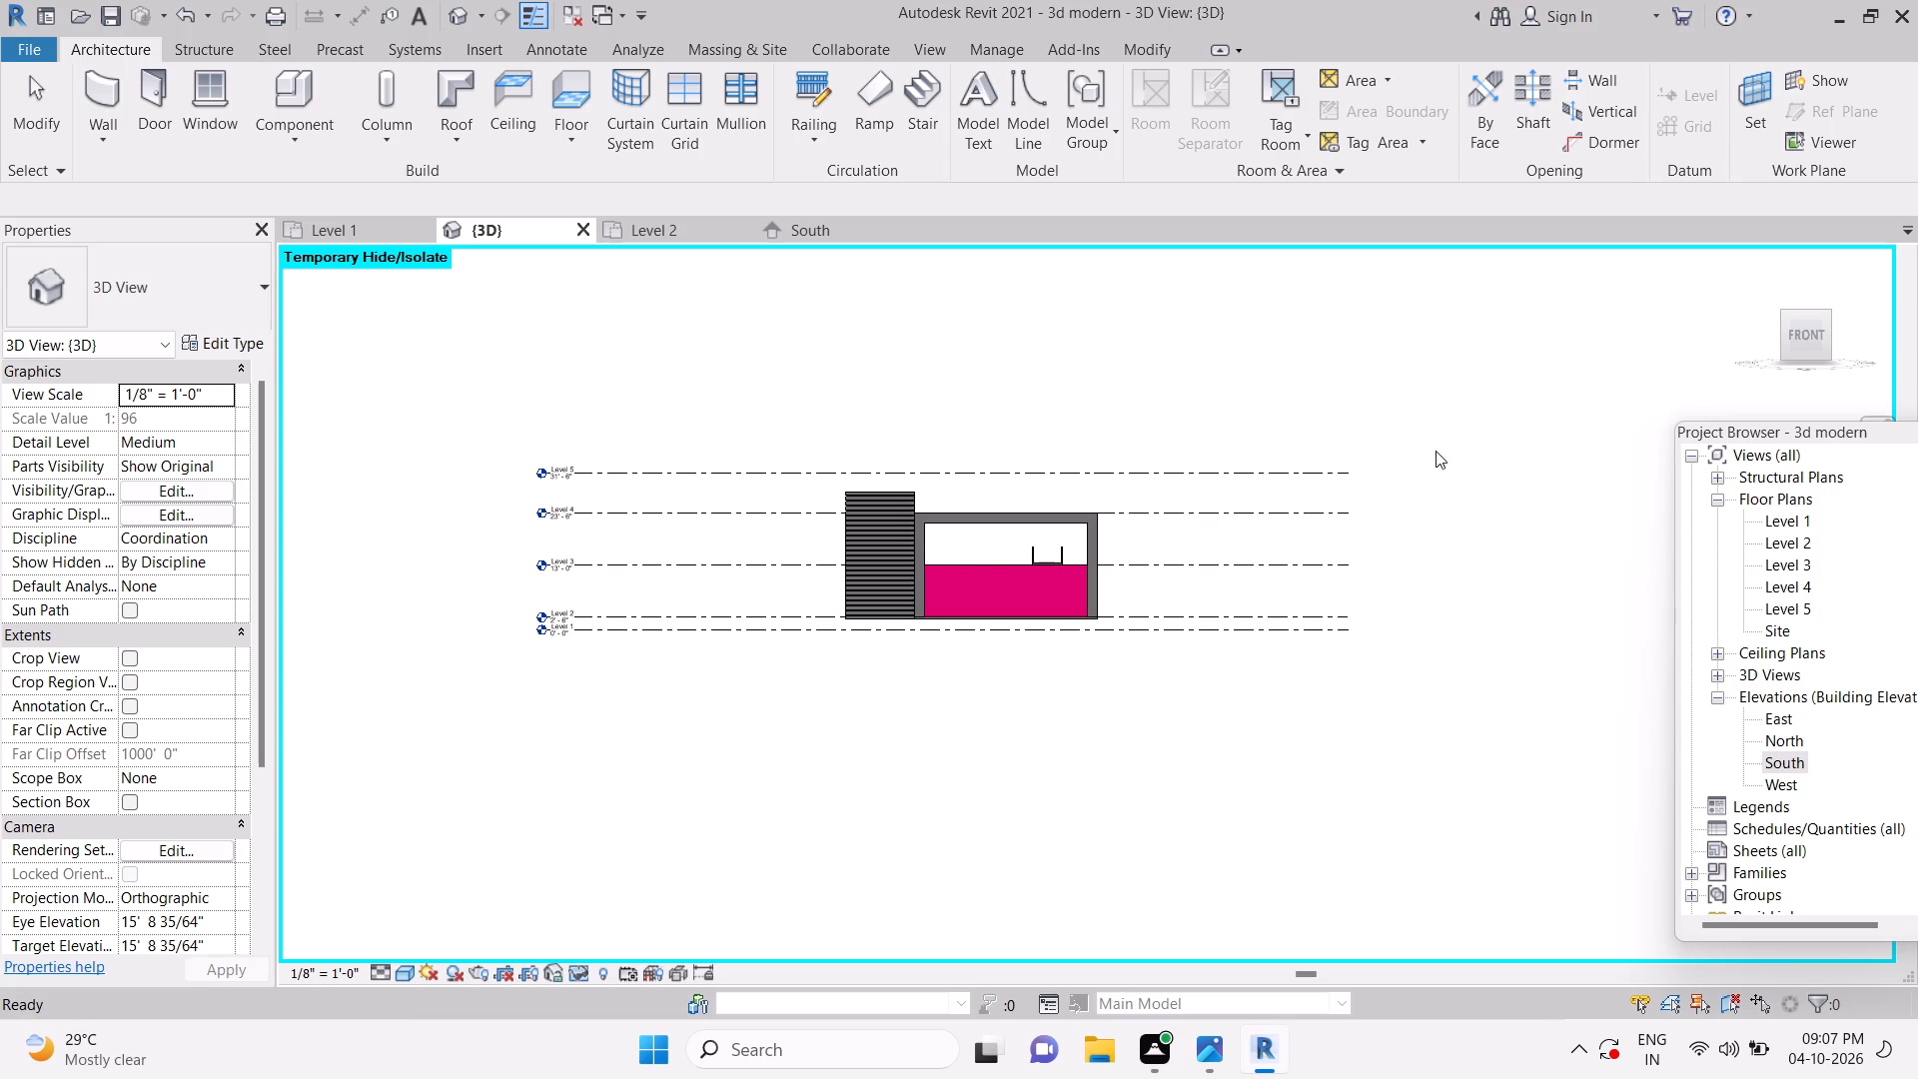
pyautogui.press('Escape')
pyautogui.press('Escape')
pyautogui.press('Escape')
pyautogui.press('h')
pyautogui.press('r')
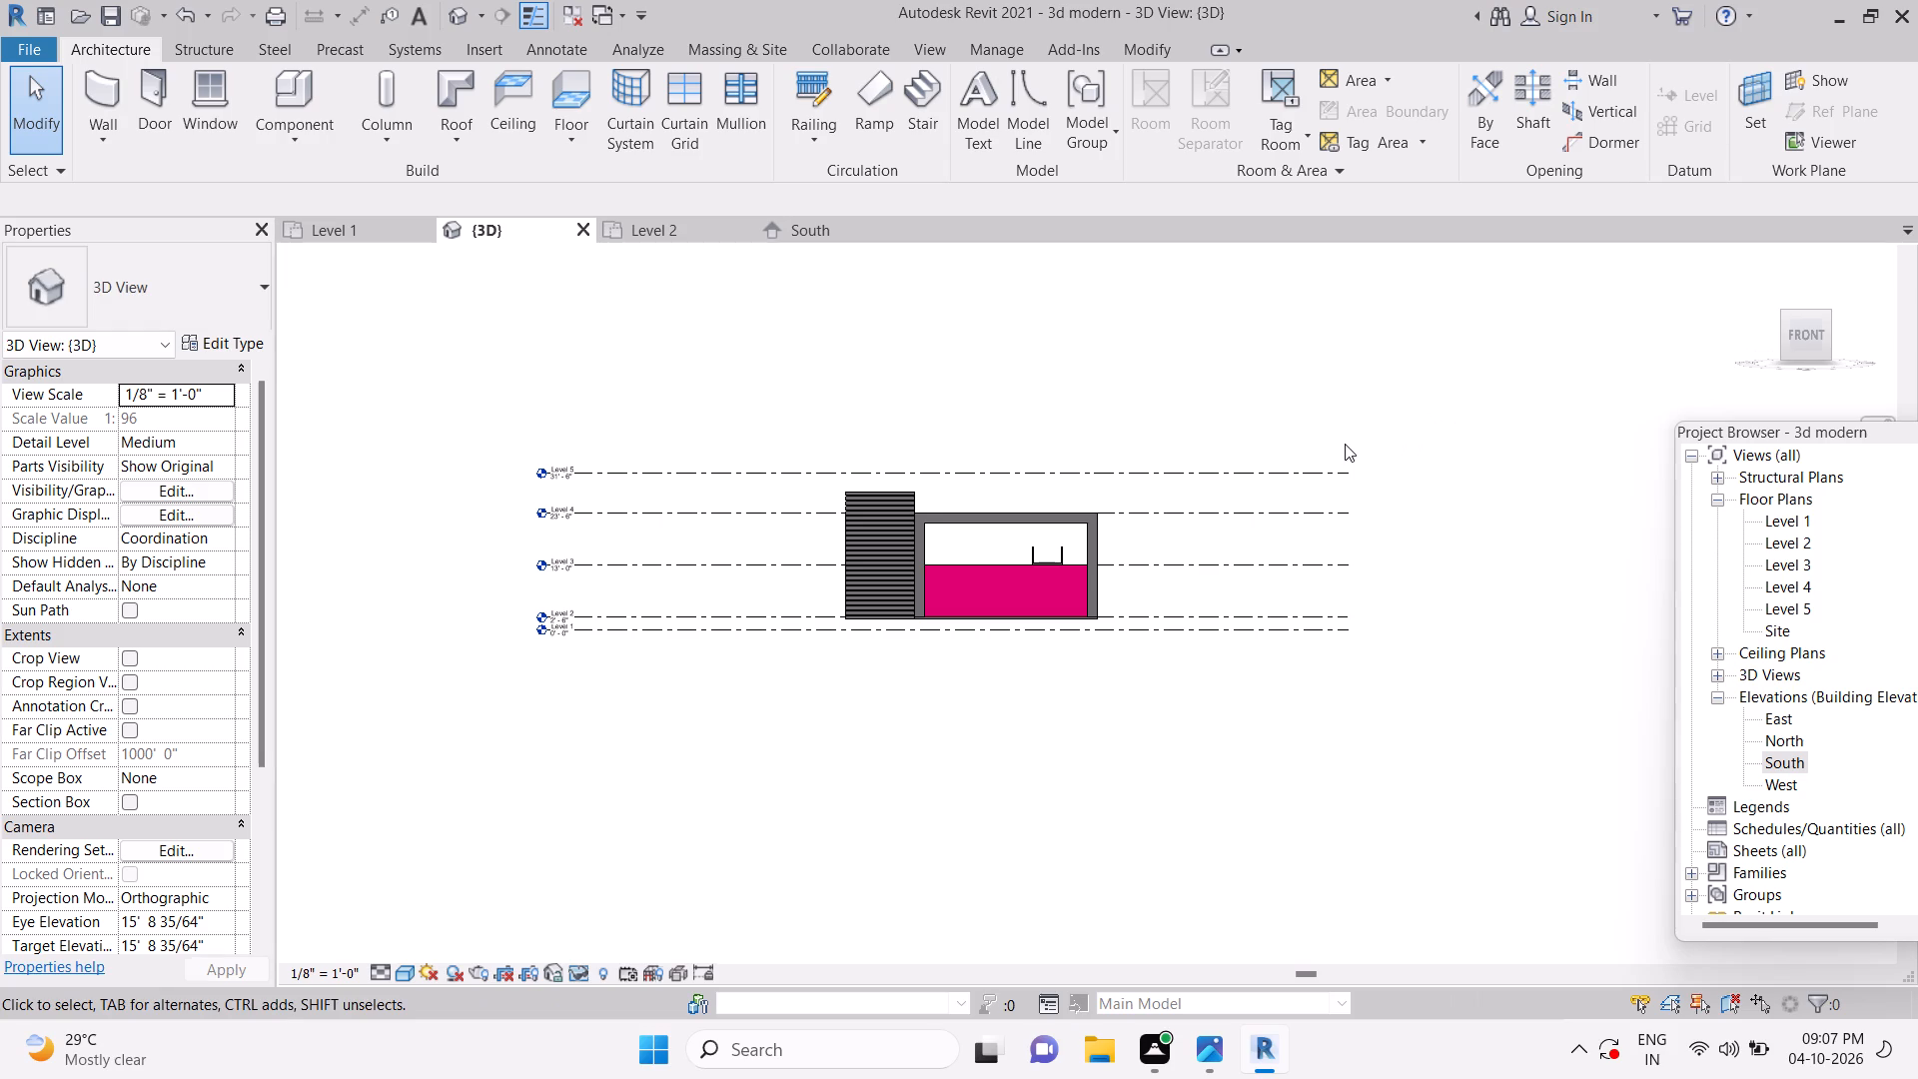
# Delete the Generic - 8" front wall behind the entrance frame and slatted panel in the 3D view.
pyautogui.keyDown('shift'); pyautogui.scroll(1, 1455, 623); pyautogui.keyUp('shift')
pyautogui.keyDown('shift'); pyautogui.moveTo(1451, 629); pyautogui.dragTo(1326, 815, button='middle'); pyautogui.keyUp('shift')
pyautogui.keyDown('shift'); pyautogui.moveTo(1250, 770); pyautogui.dragTo(1242, 790, button='middle'); pyautogui.keyUp('shift')
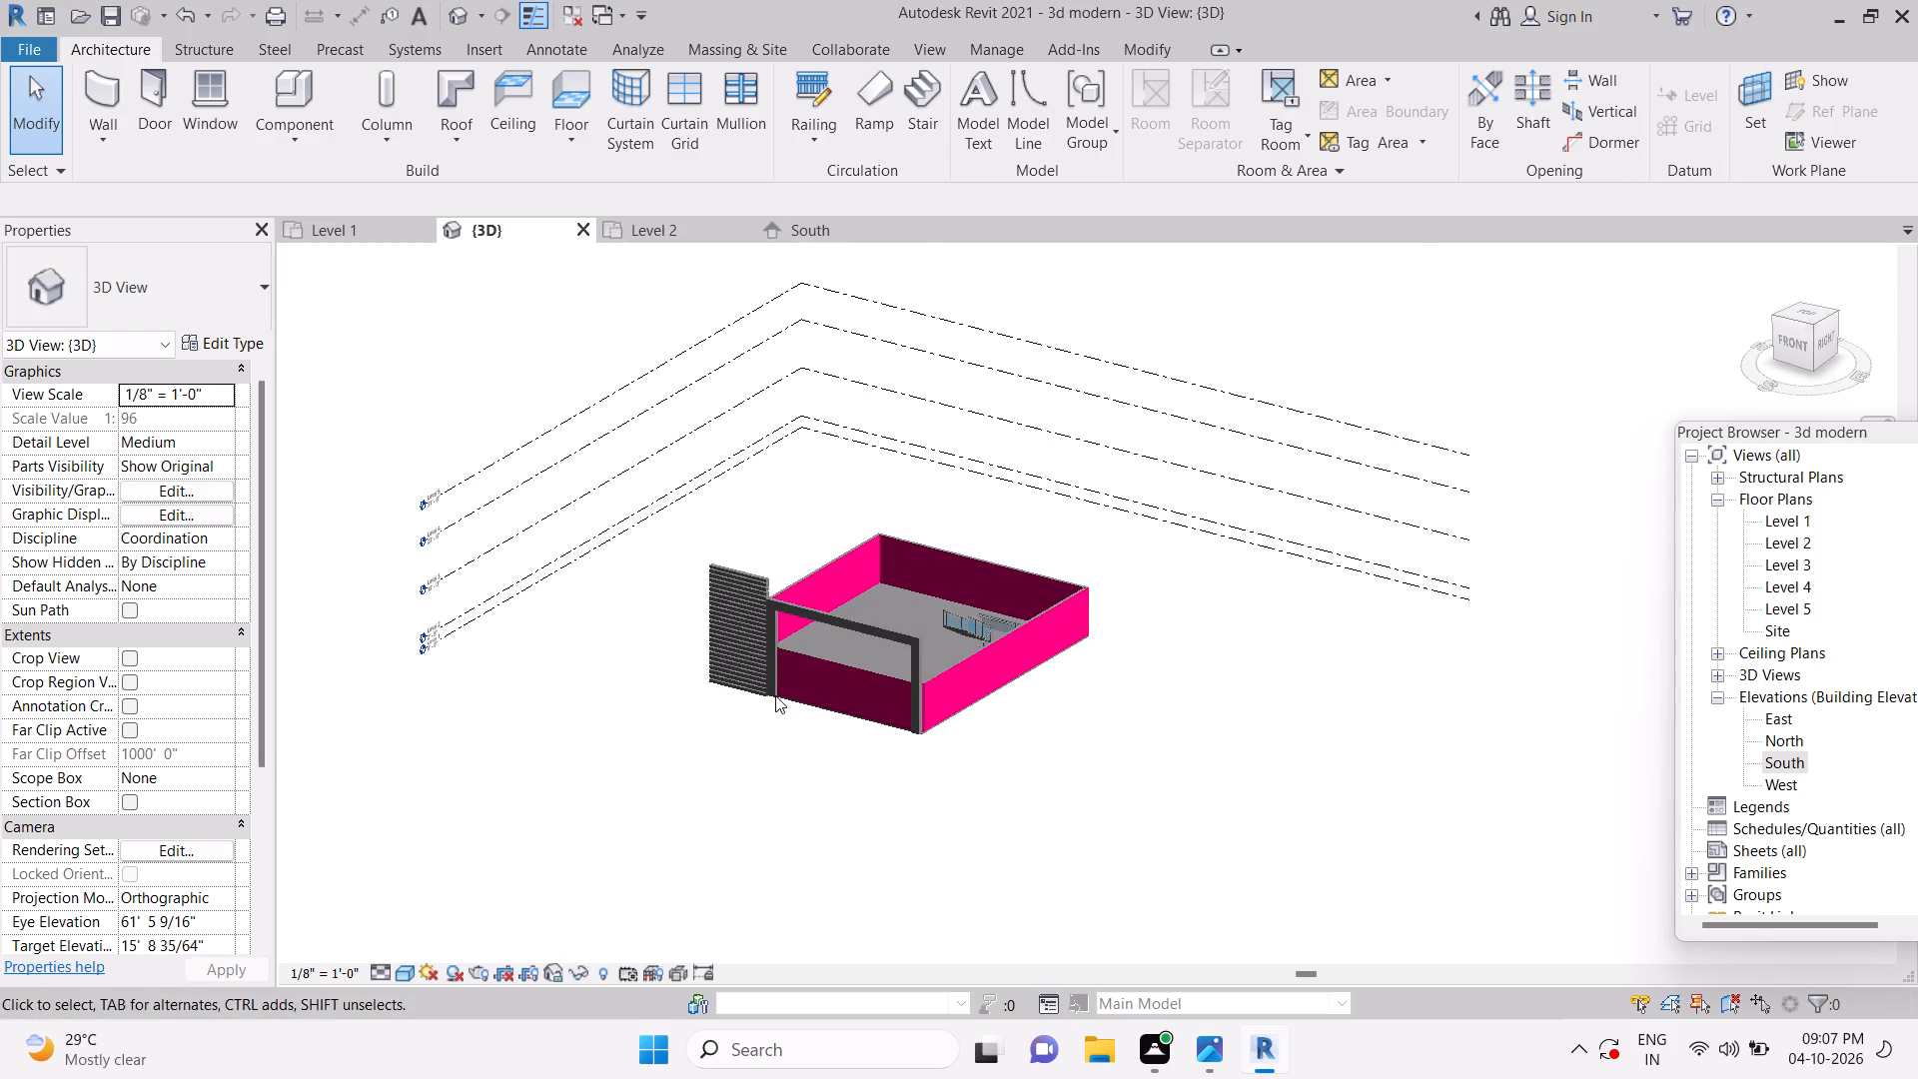
pyautogui.scroll(7, 778, 680)
pyautogui.press('Escape')
pyautogui.click(840, 639)
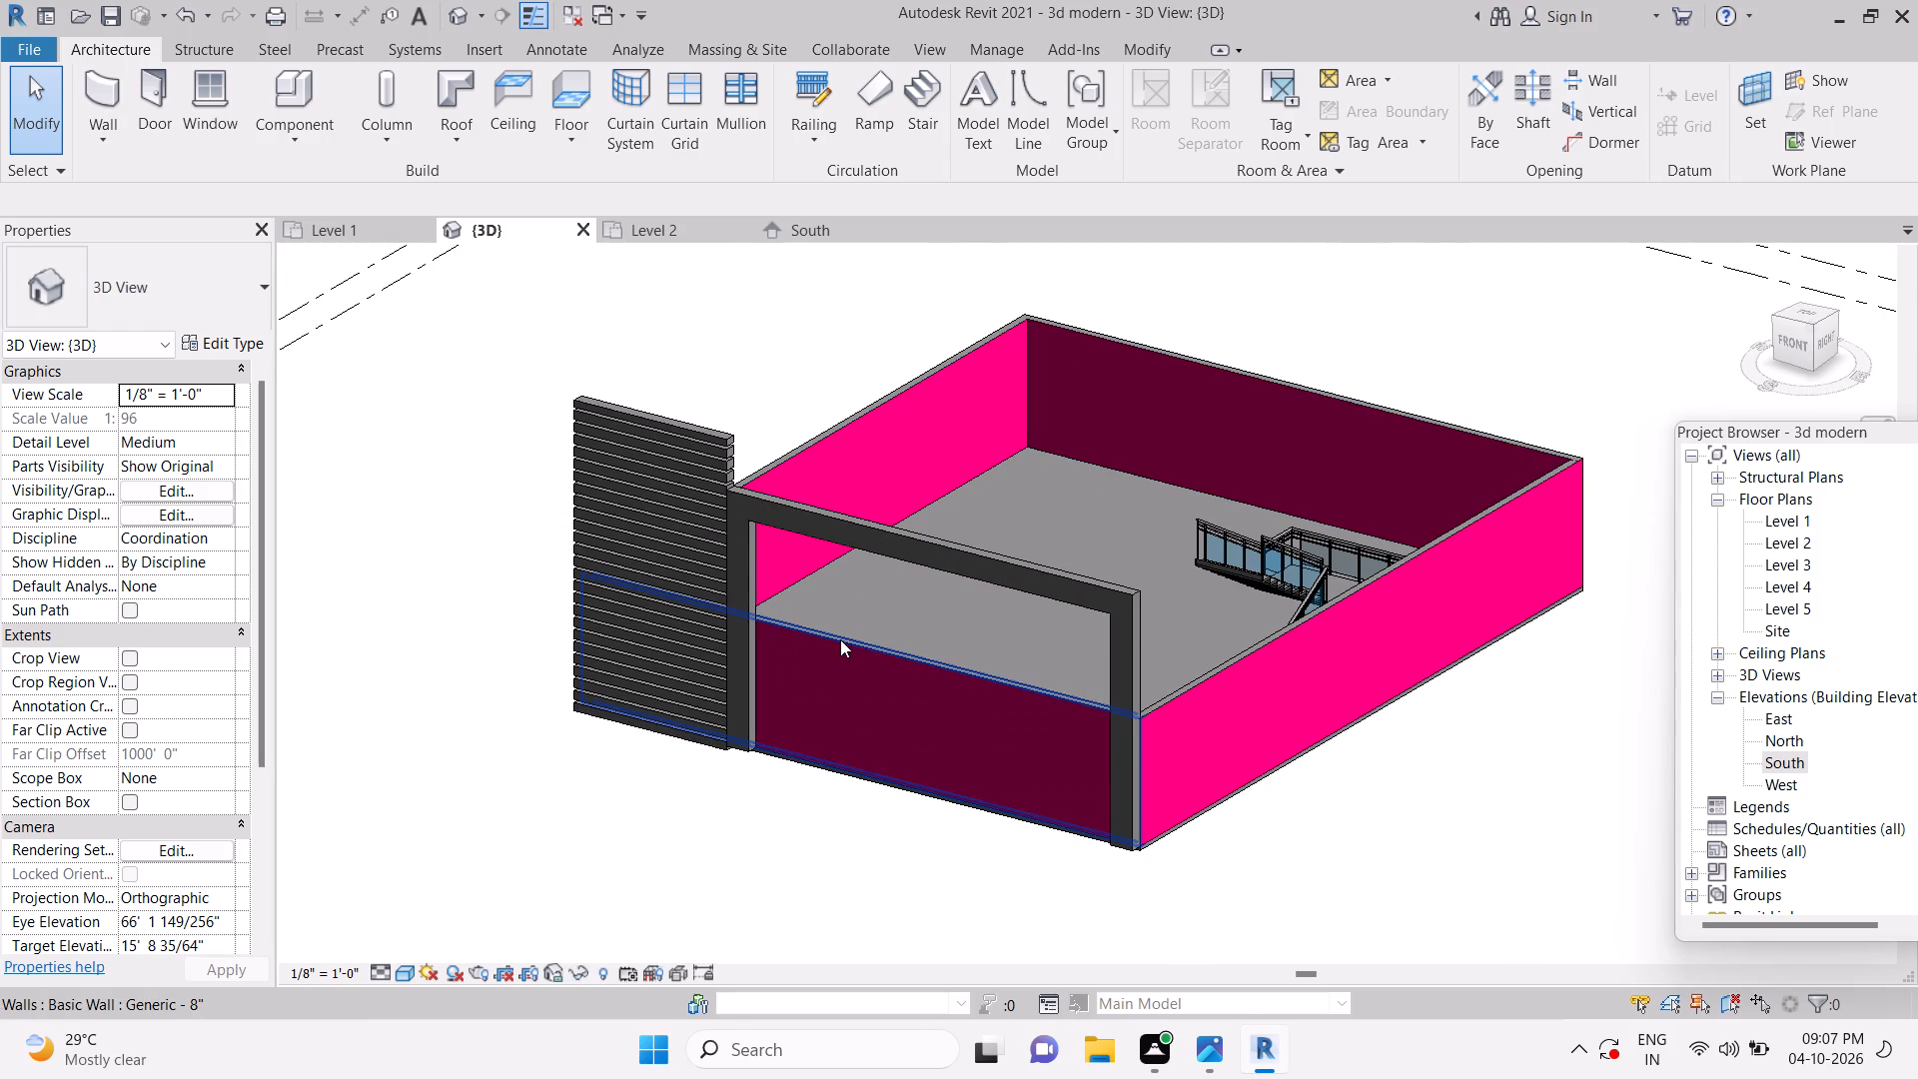
pyautogui.press('Delete')
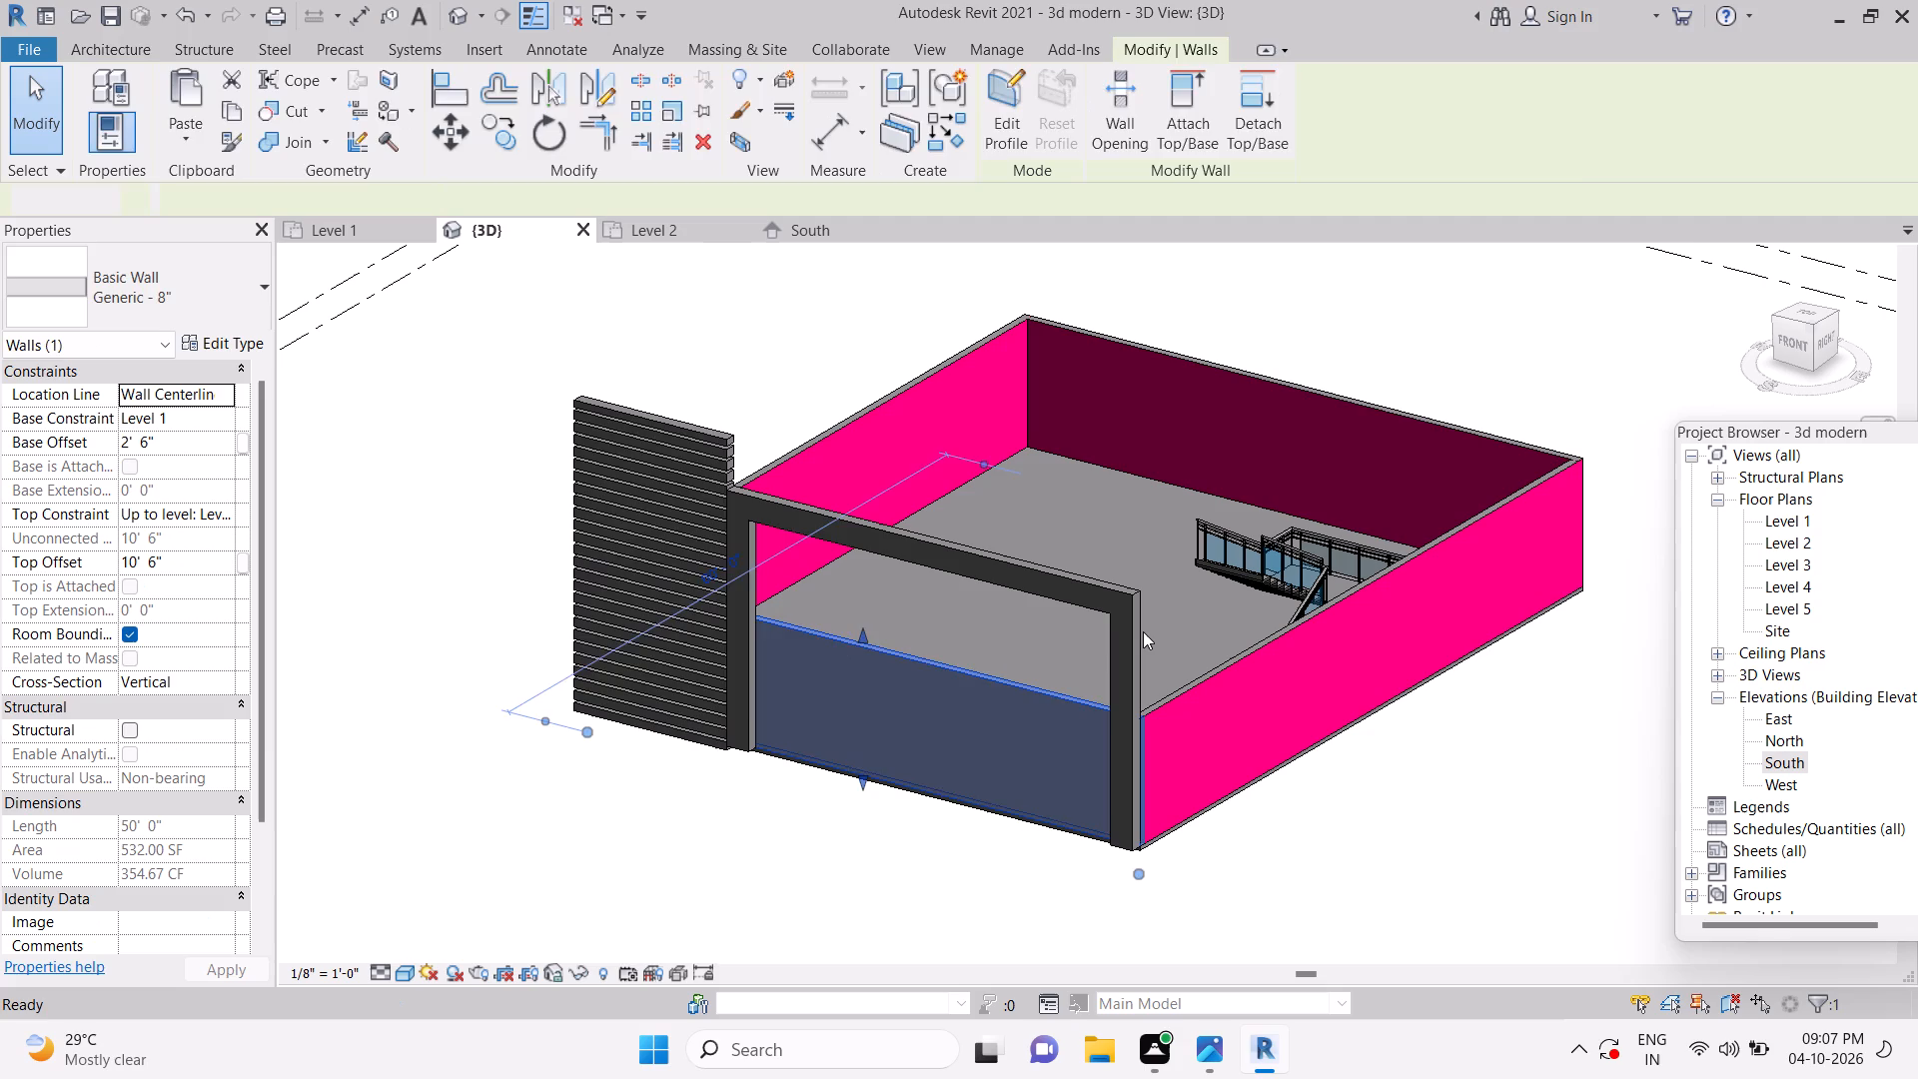
pyautogui.press('Escape')
# In the Level 2 plan, draw a Generic - 5" wall up to Level 3 between the side walls, about 8' 7" behind the front frame.
pyautogui.scroll(-5, 985, 800)
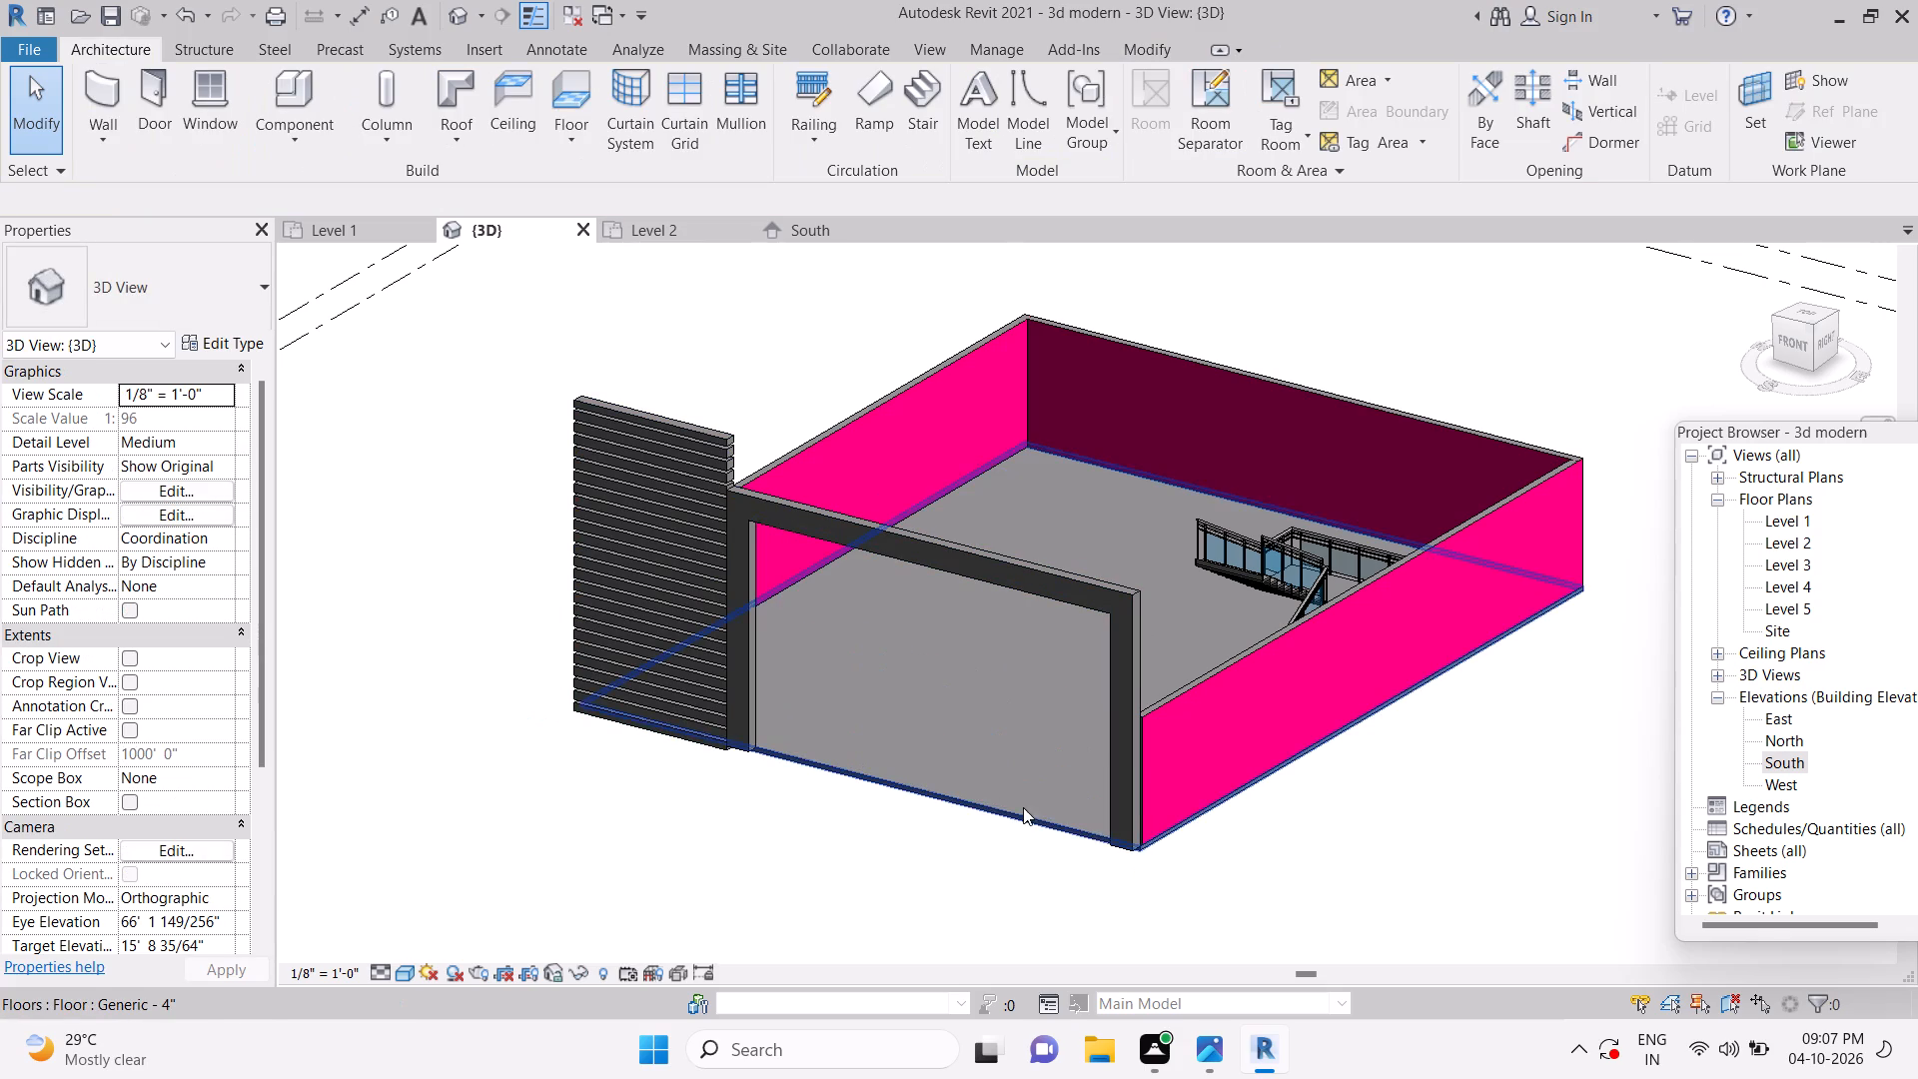
pyautogui.keyDown('shift'); pyautogui.moveTo(1039, 811); pyautogui.dragTo(1214, 749, button='middle'); pyautogui.keyUp('shift')
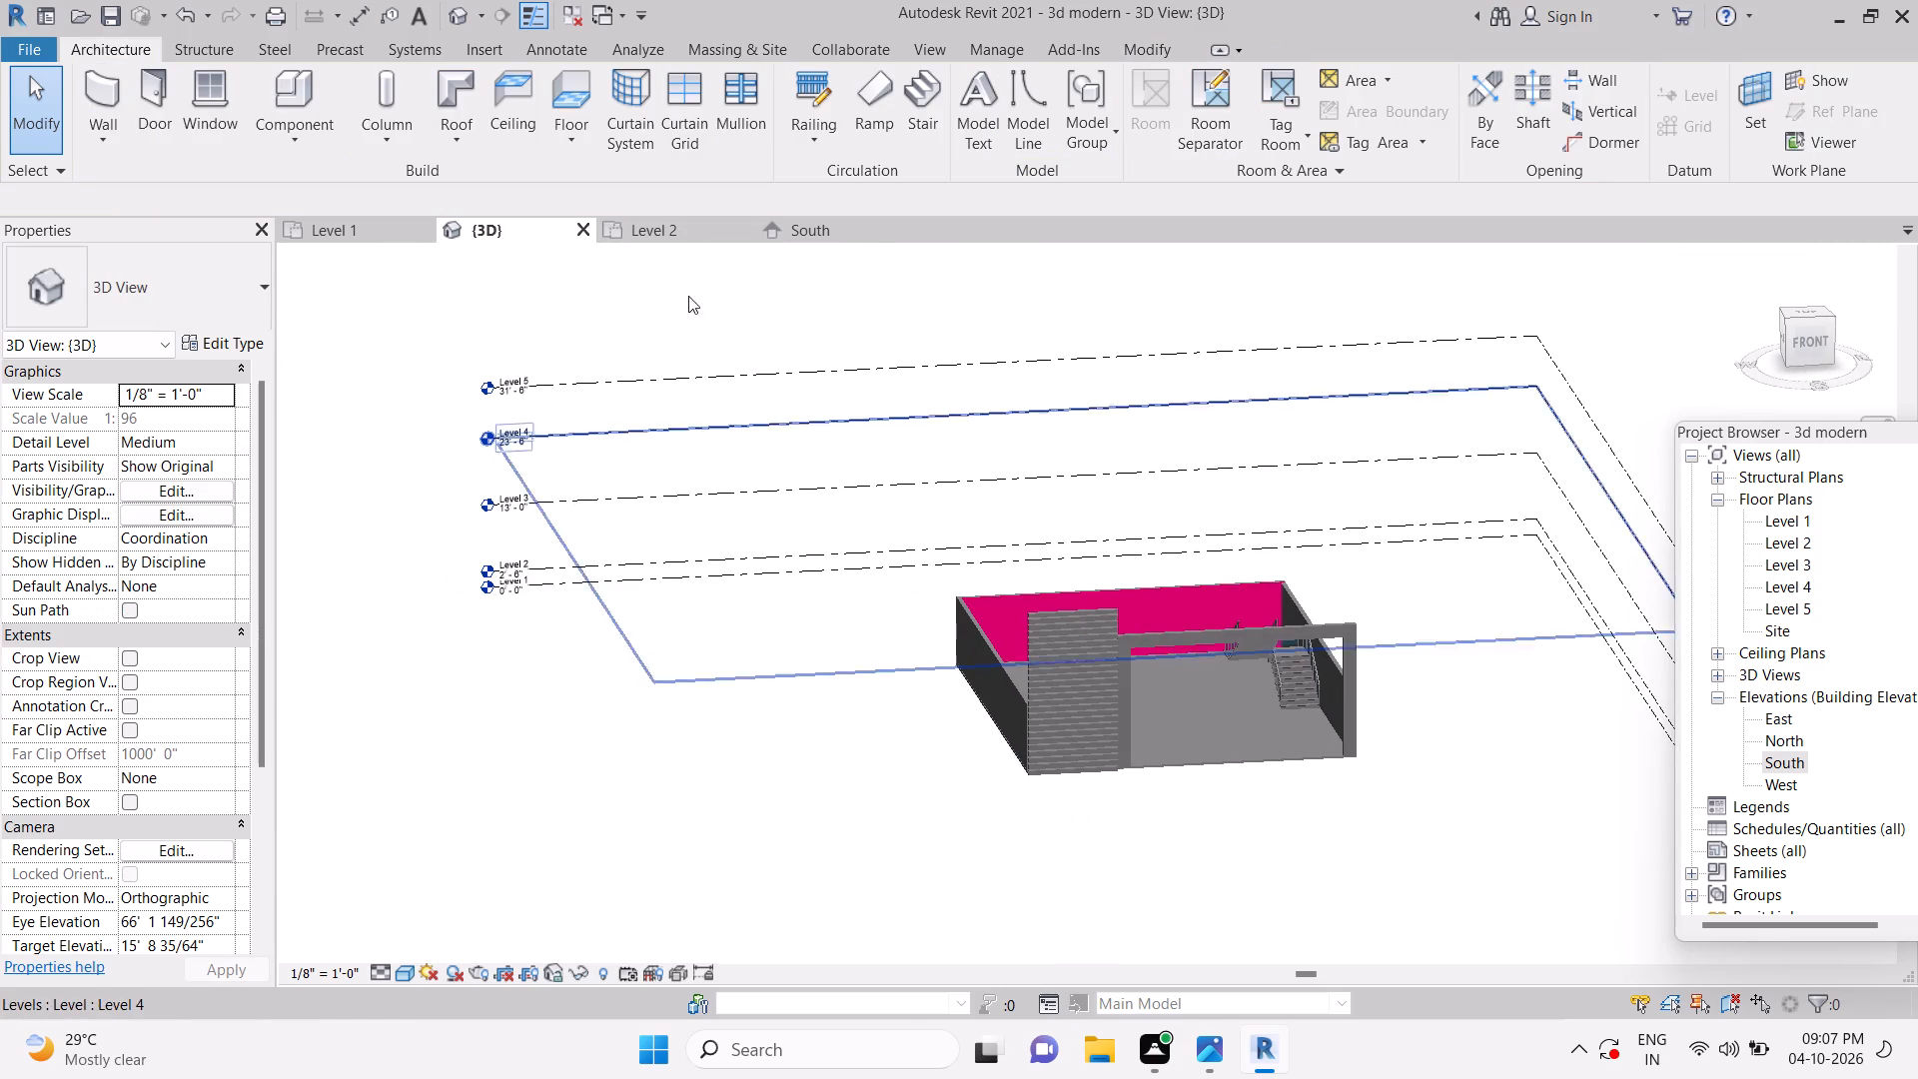
pyautogui.press('Escape')
pyautogui.click(660, 239)
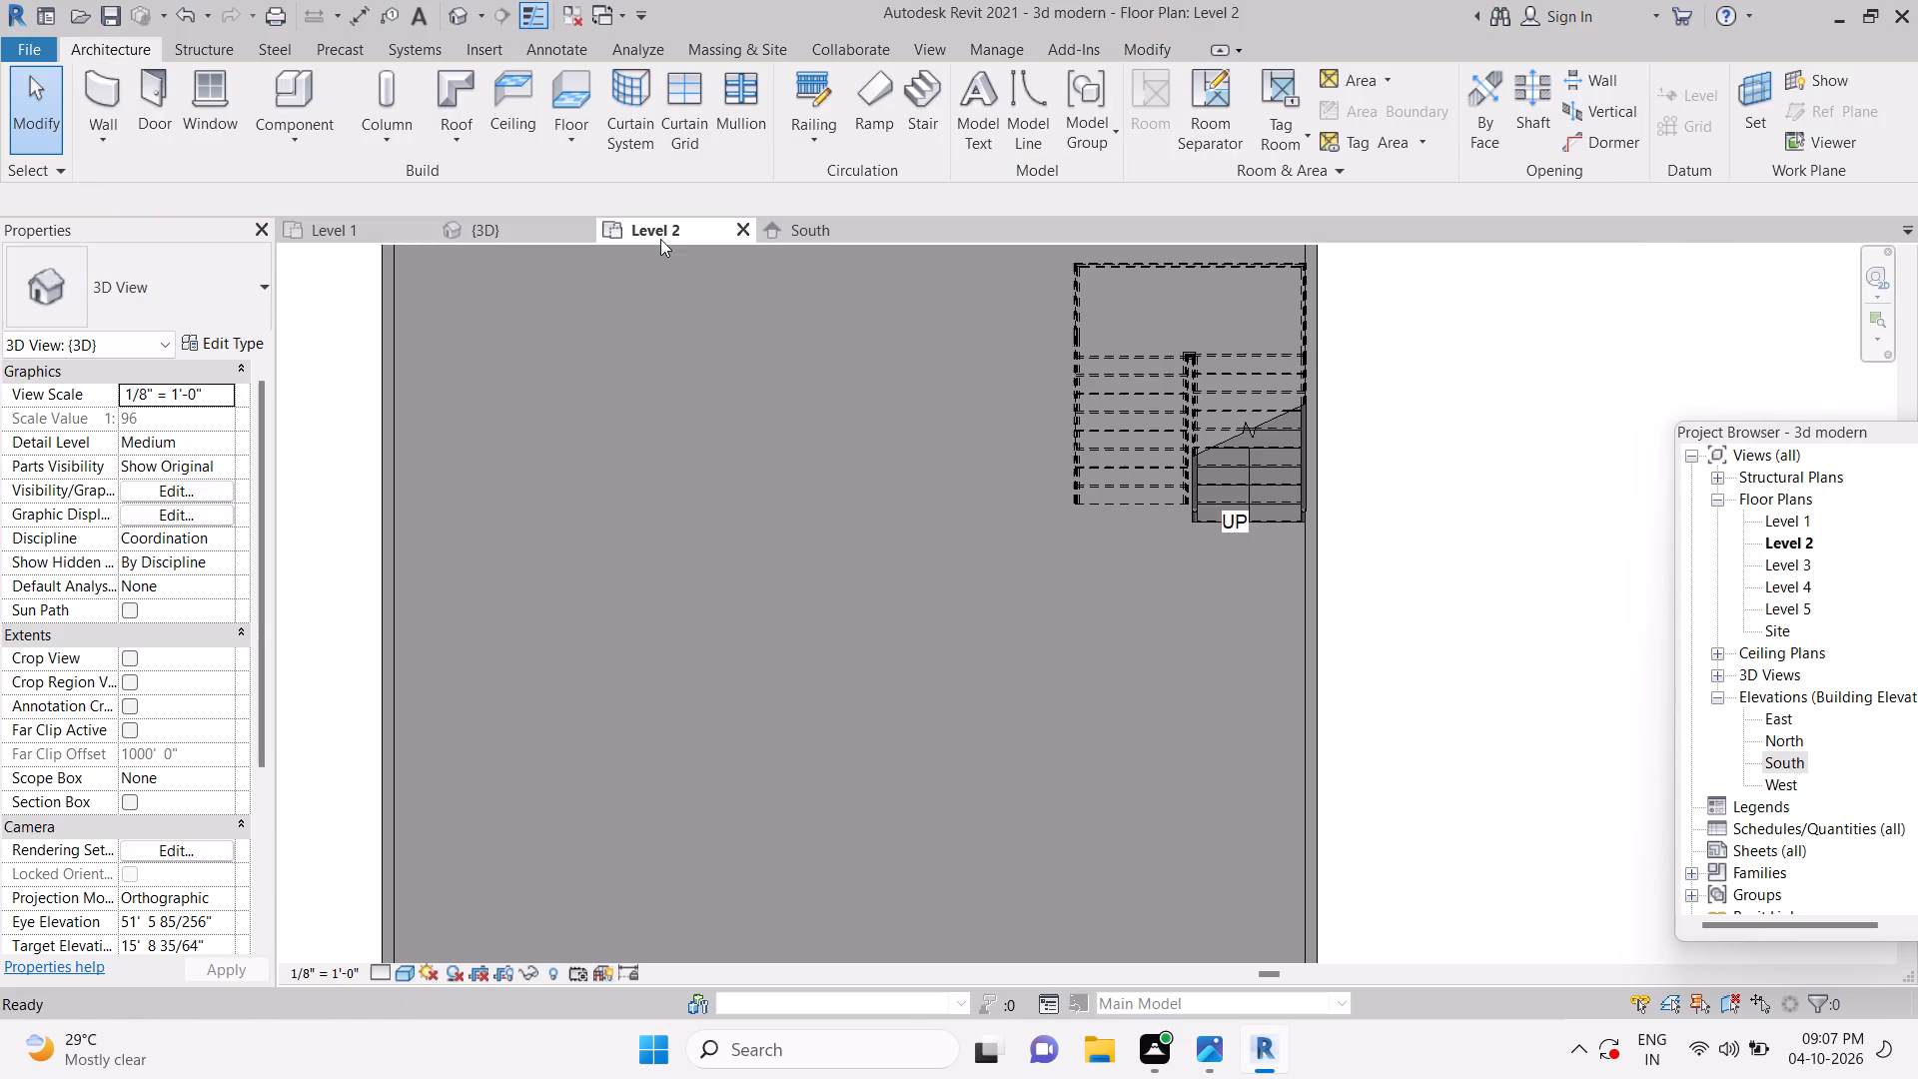
pyautogui.scroll(-5, 1158, 619)
pyautogui.moveTo(1080, 724); pyautogui.dragTo(1128, 558, button='middle')
pyautogui.press('Escape')
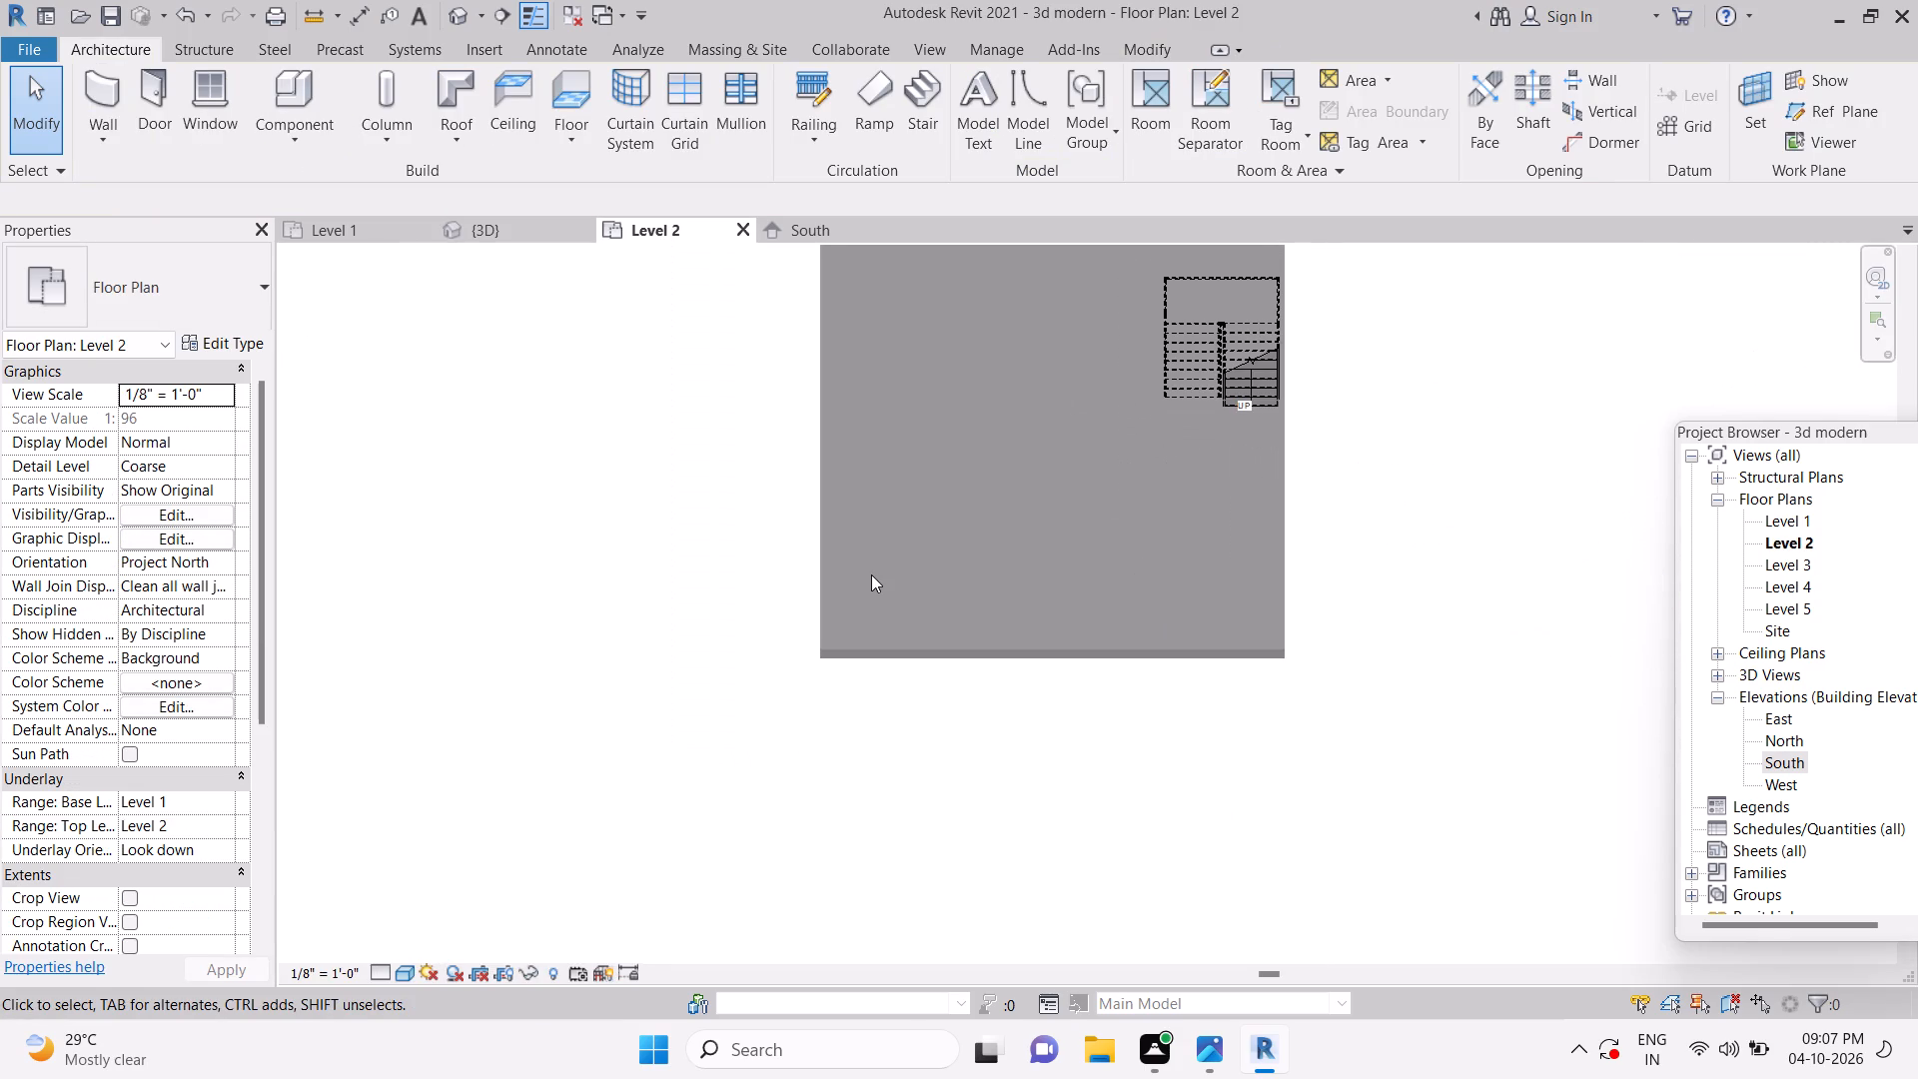
pyautogui.press('Escape')
pyautogui.write('wa')
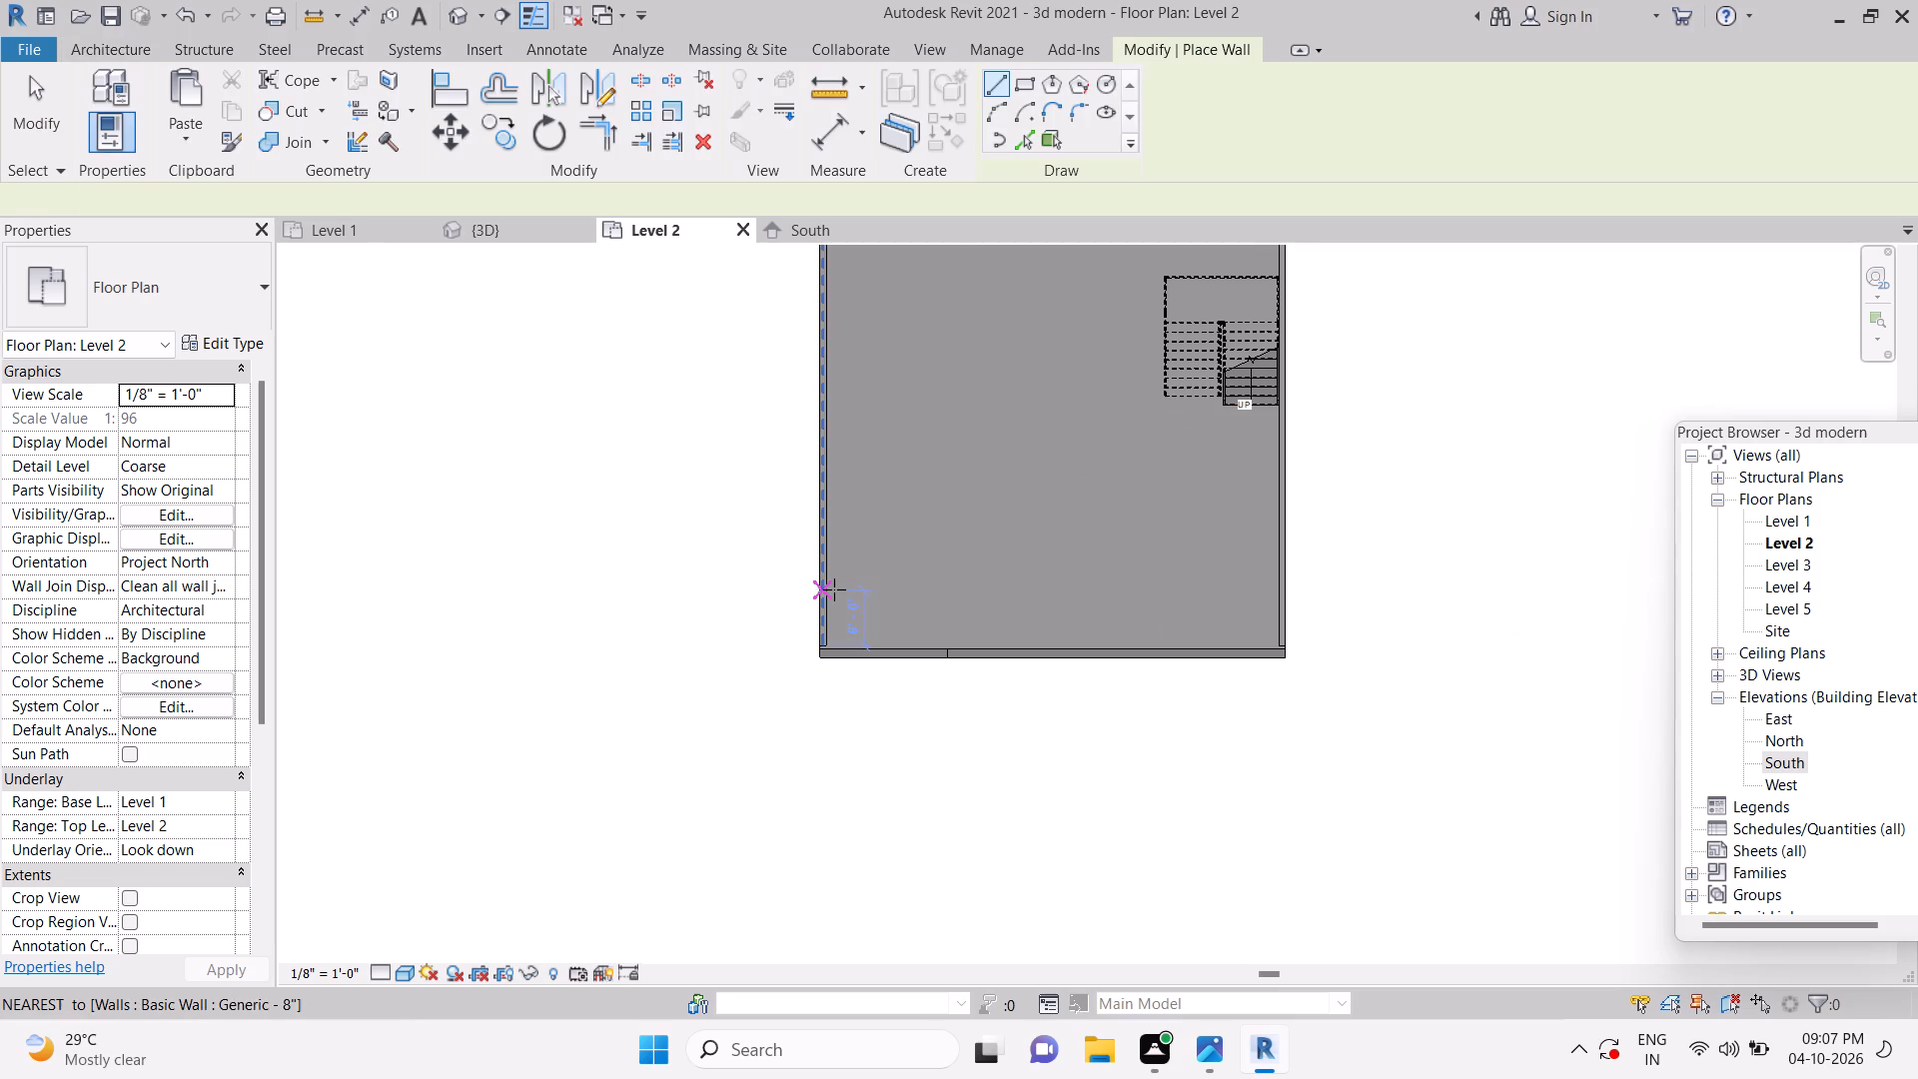
pyautogui.click(834, 568)
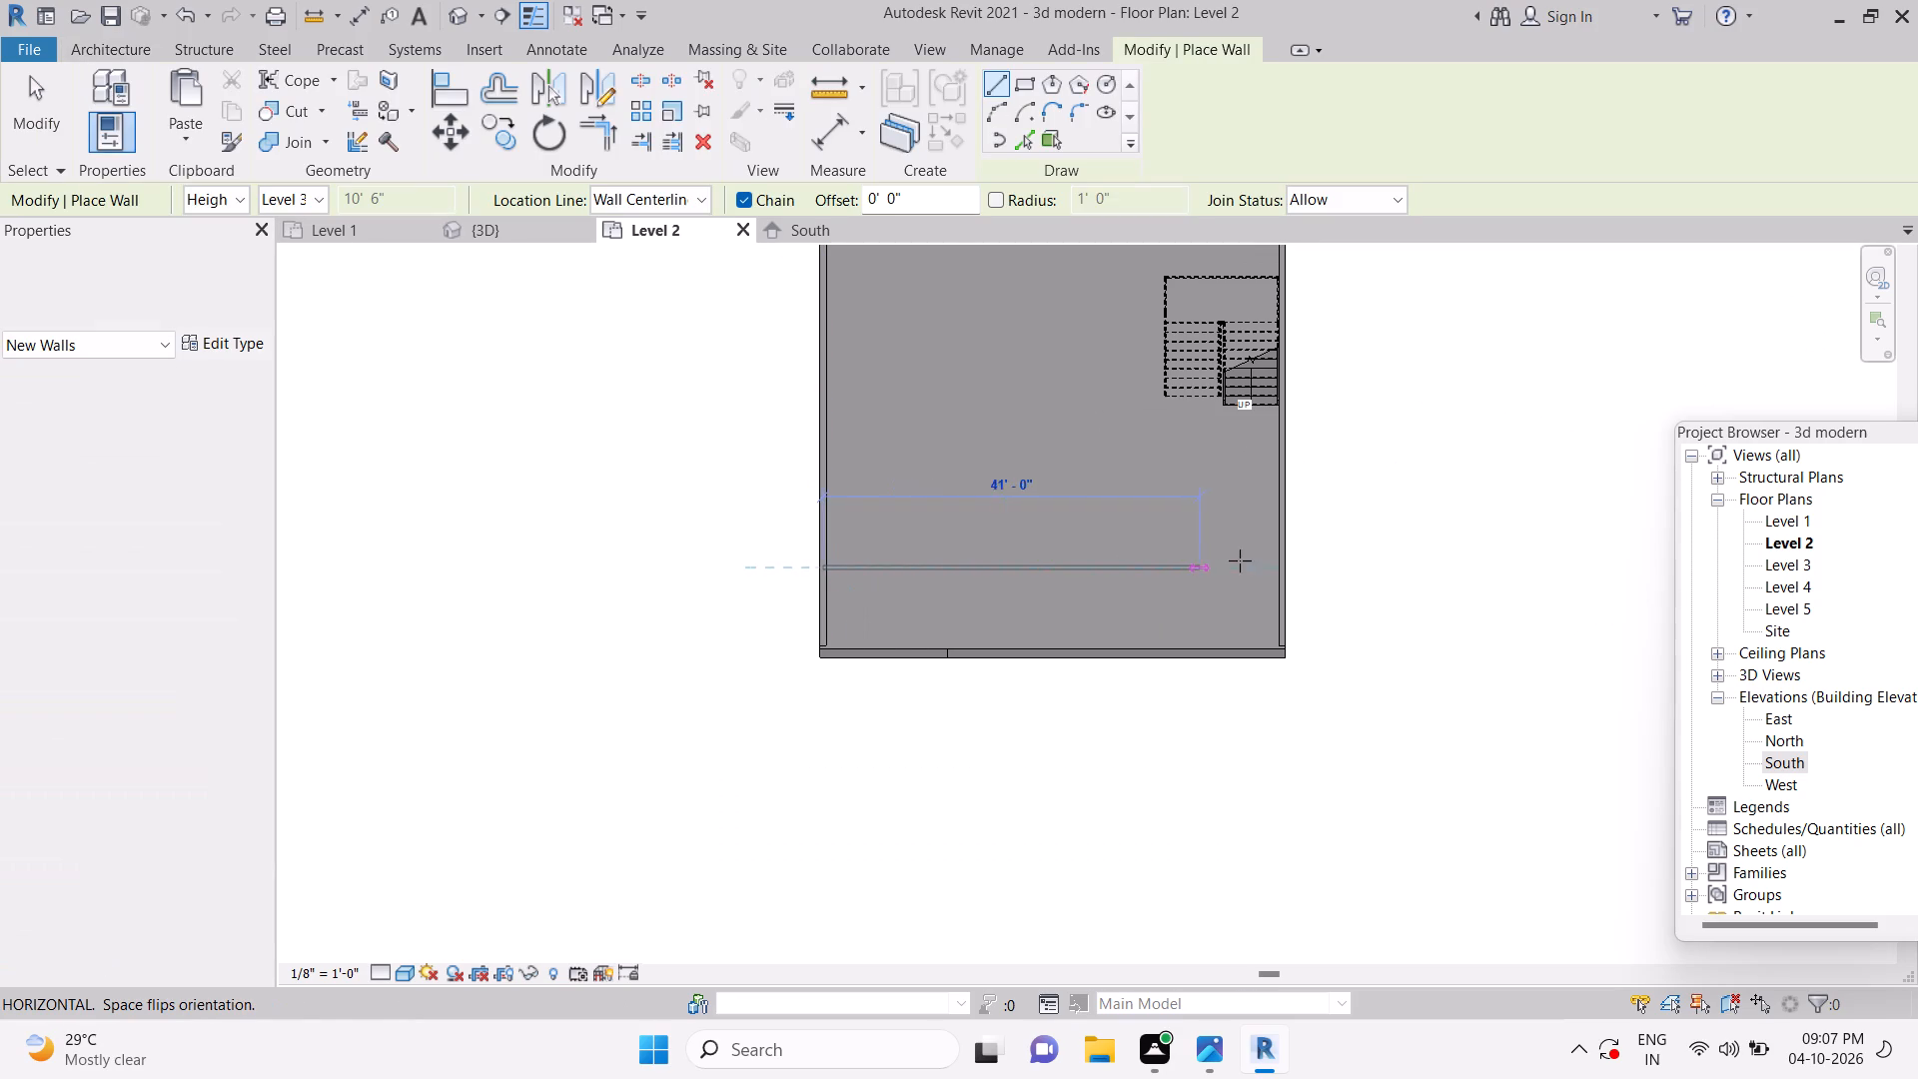
pyautogui.click(1277, 560)
pyautogui.press('Escape')
pyautogui.press('Escape')
pyautogui.press('Escape')
pyautogui.press('Escape')
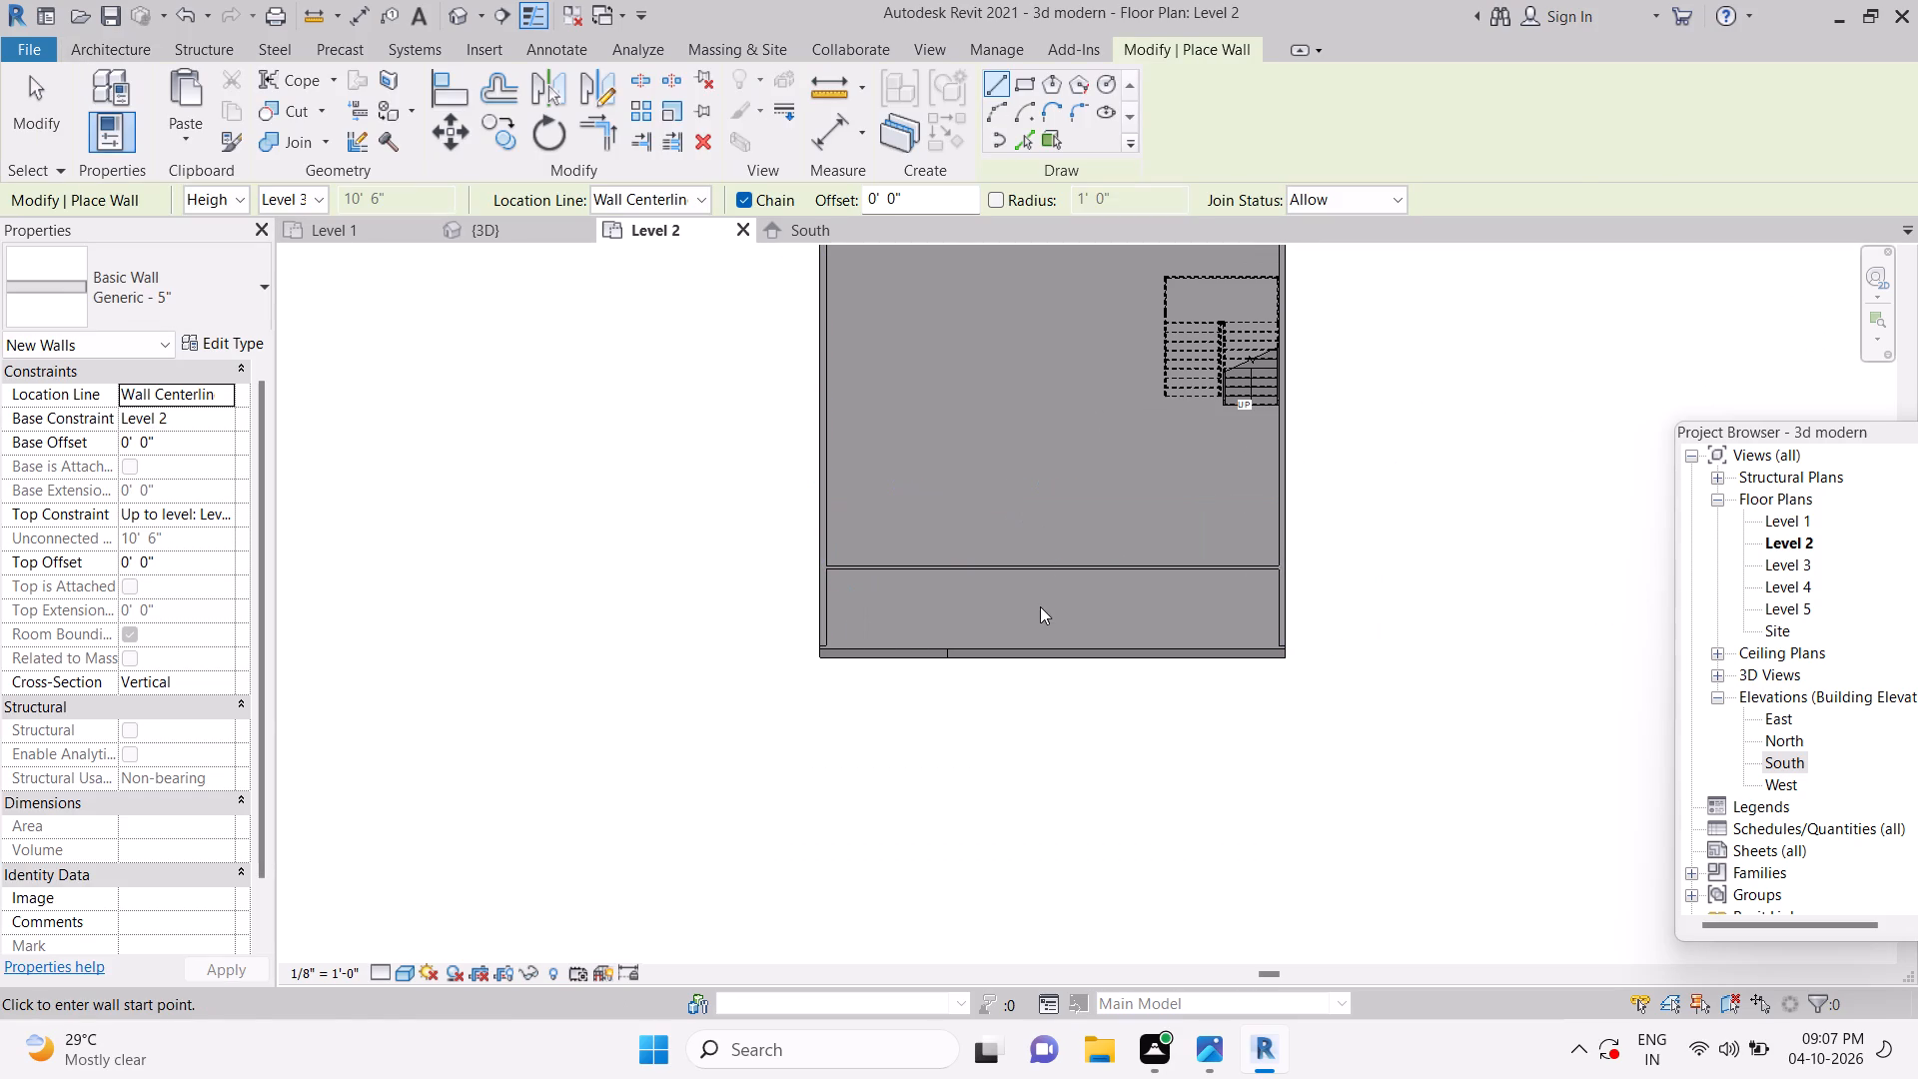
# Add an aligned dimension from the front frame's inner edge to the near face of the new cross wall.
pyautogui.press('d')
pyautogui.press('i')
pyautogui.scroll(5, 1148, 687)
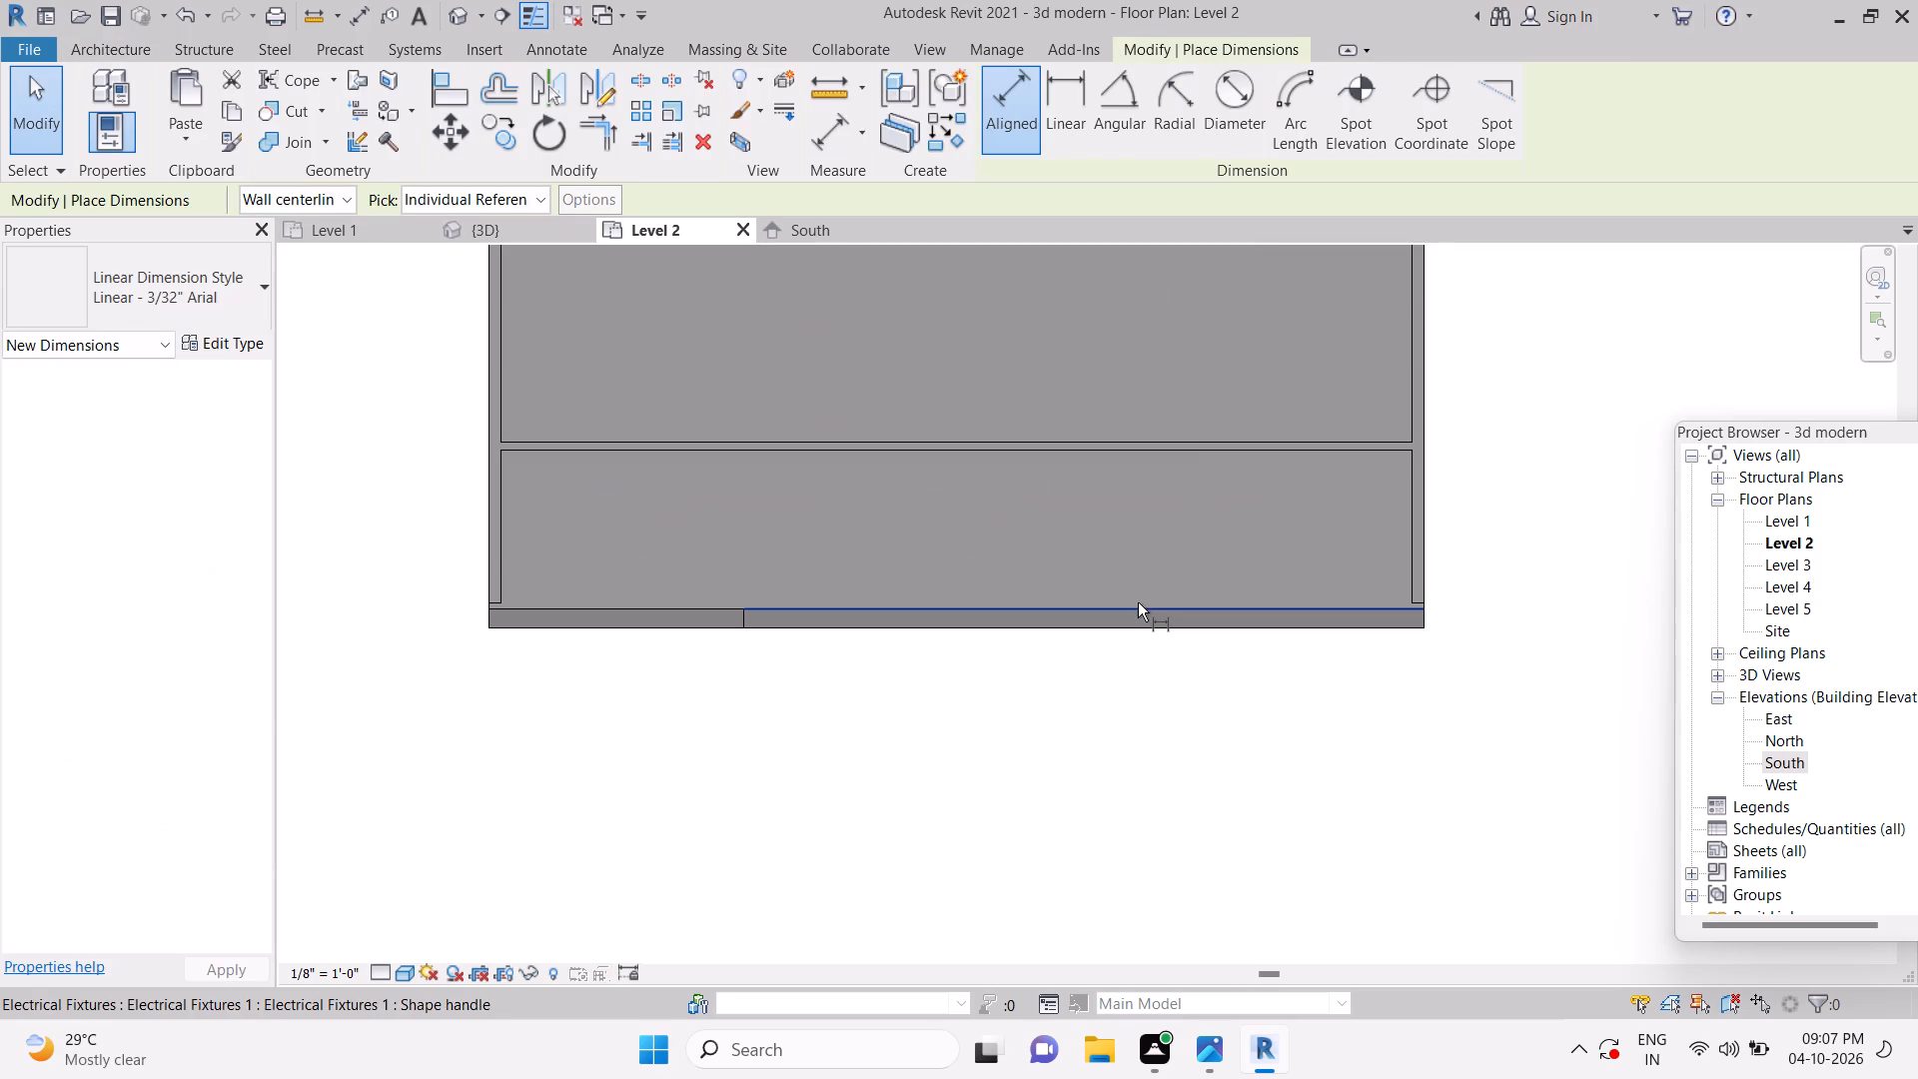
pyautogui.click(1138, 607)
pyautogui.press('Tab')
pyautogui.click(1185, 457)
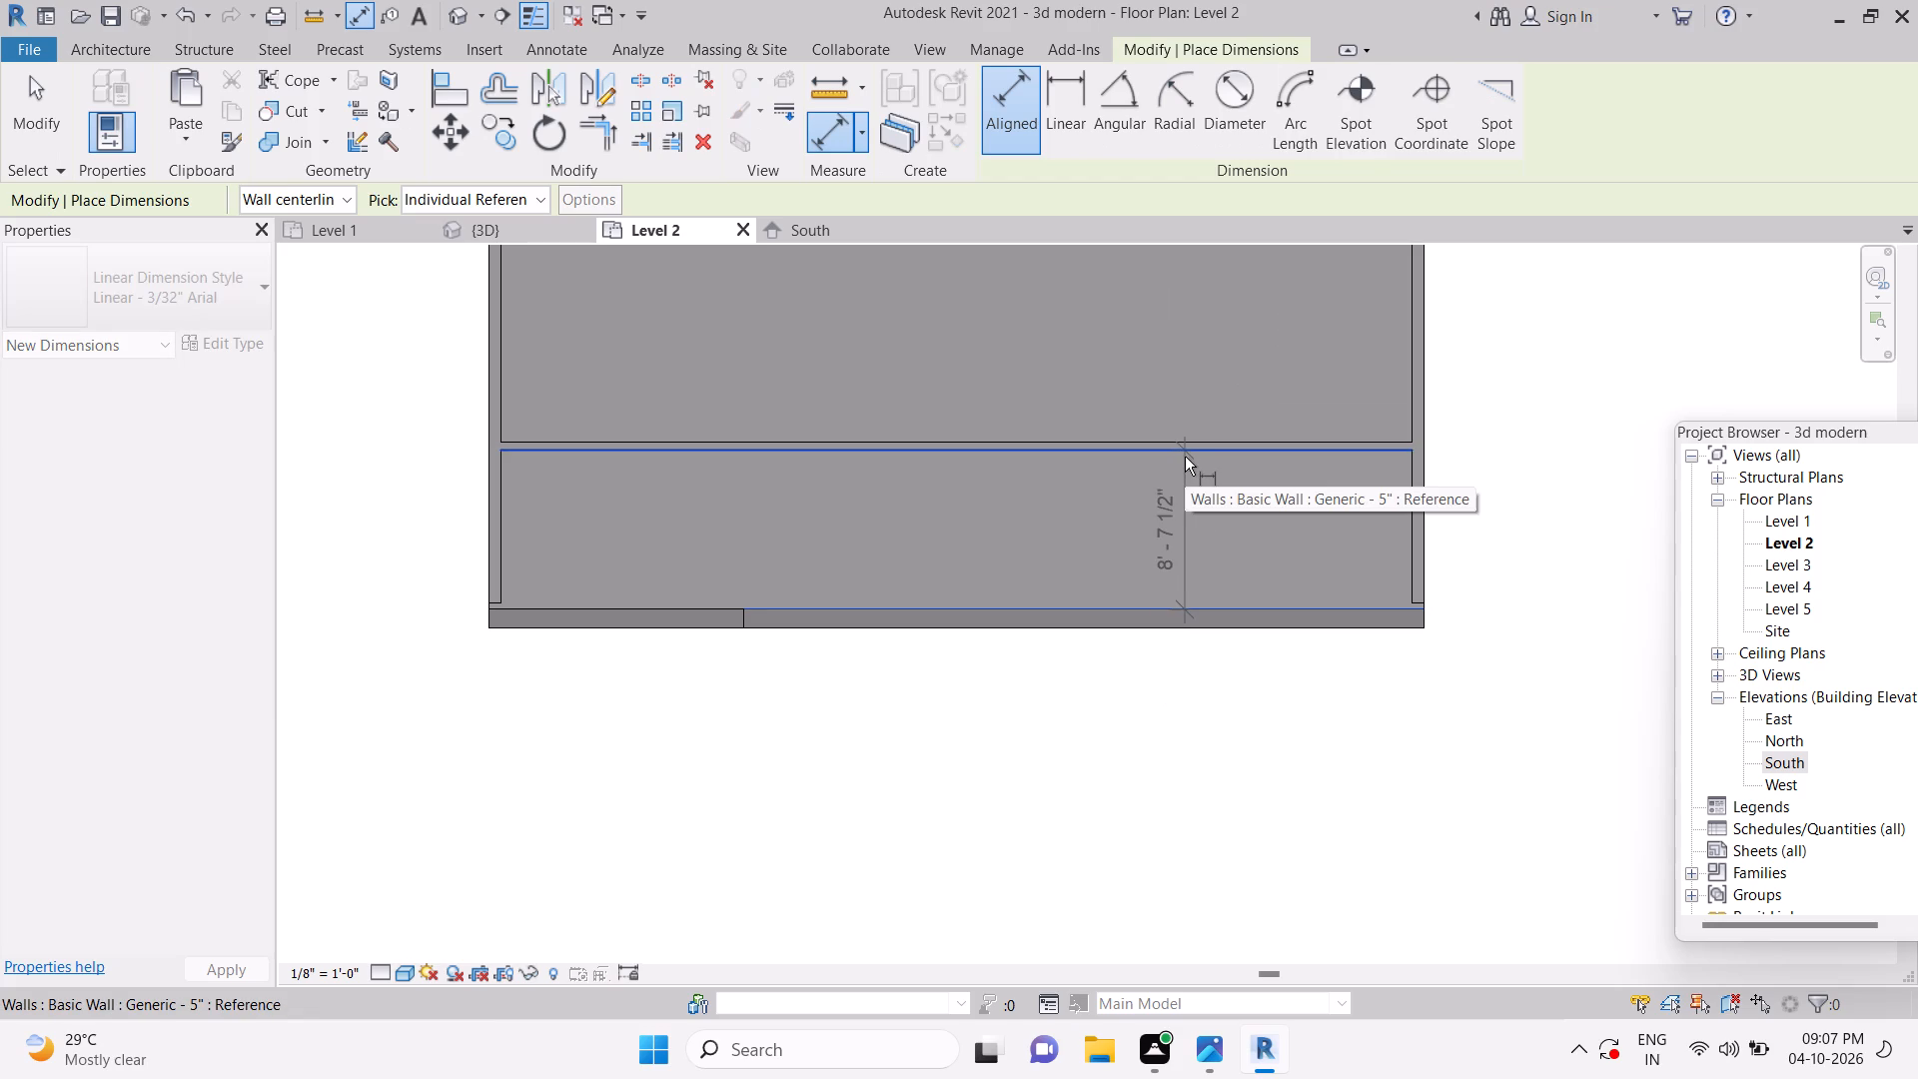
pyautogui.click(1184, 458)
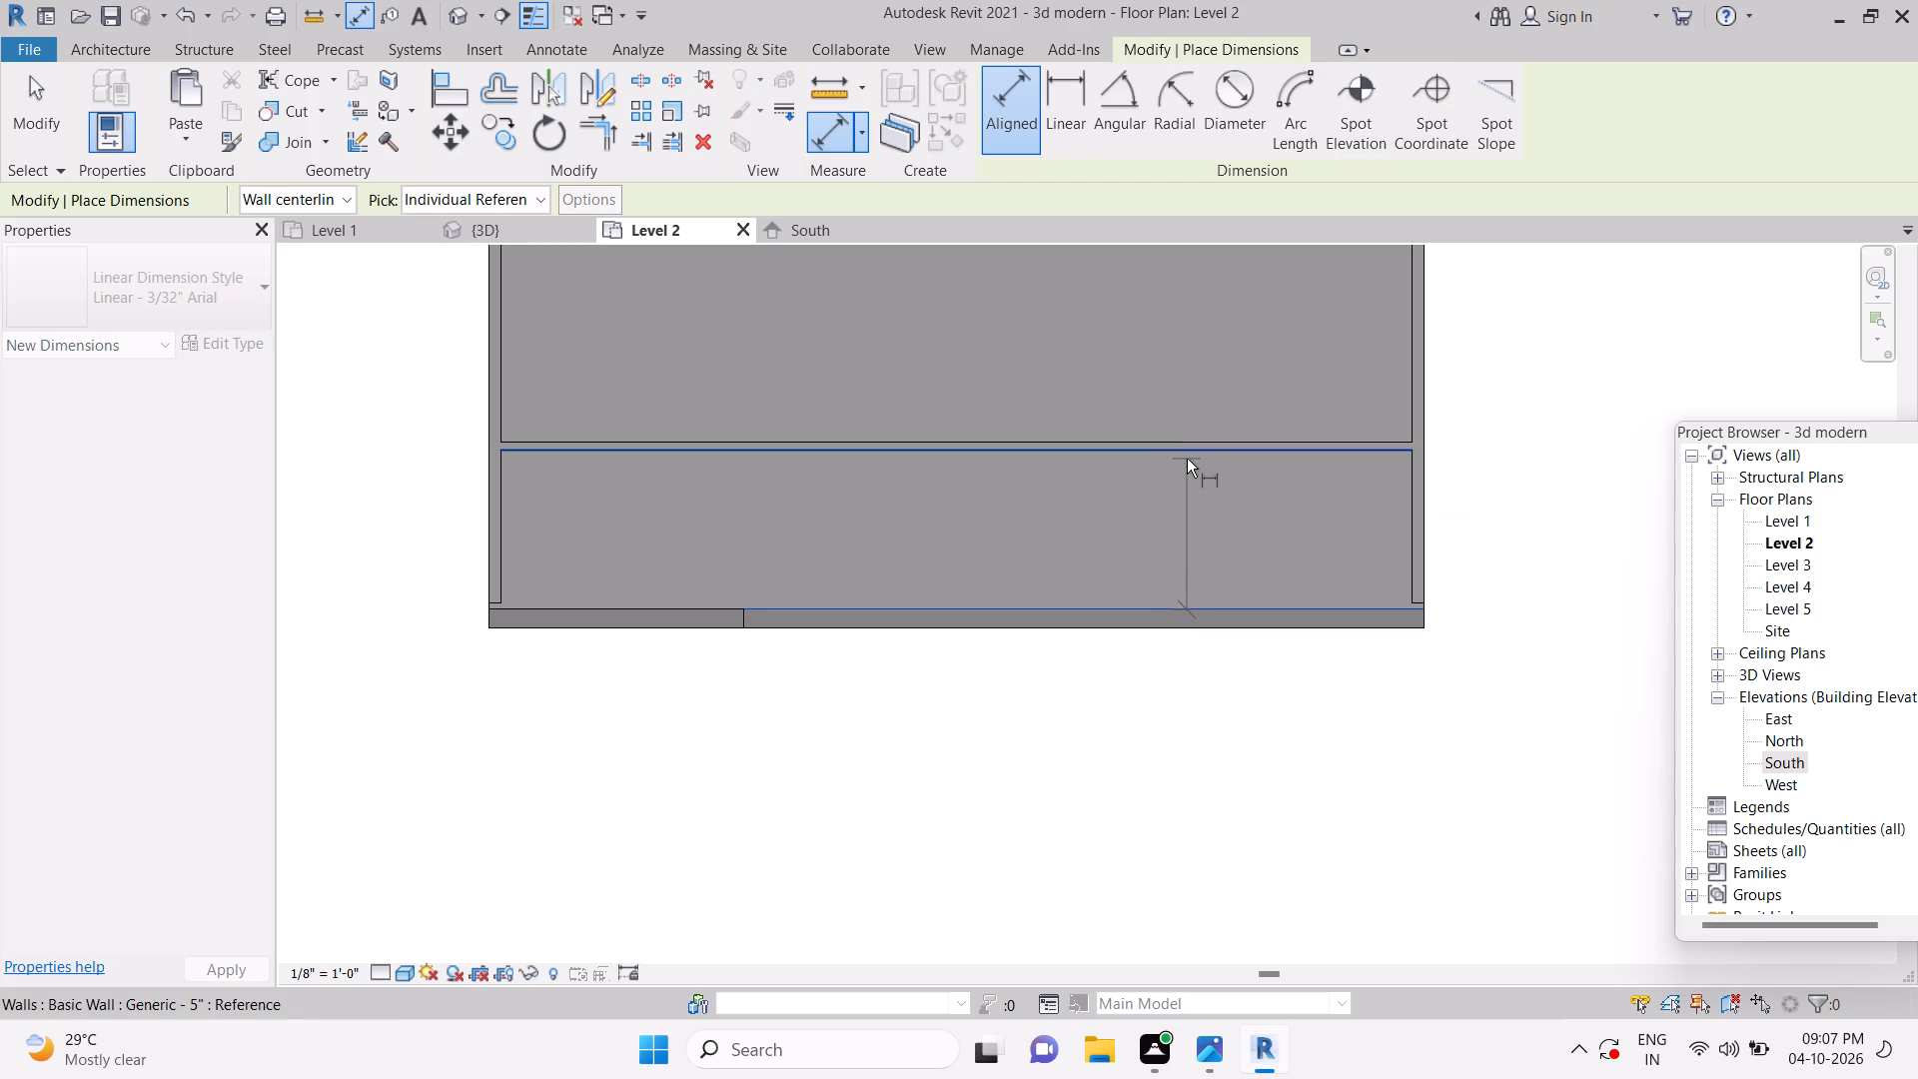
pyautogui.click(1187, 459)
pyautogui.click(1124, 495)
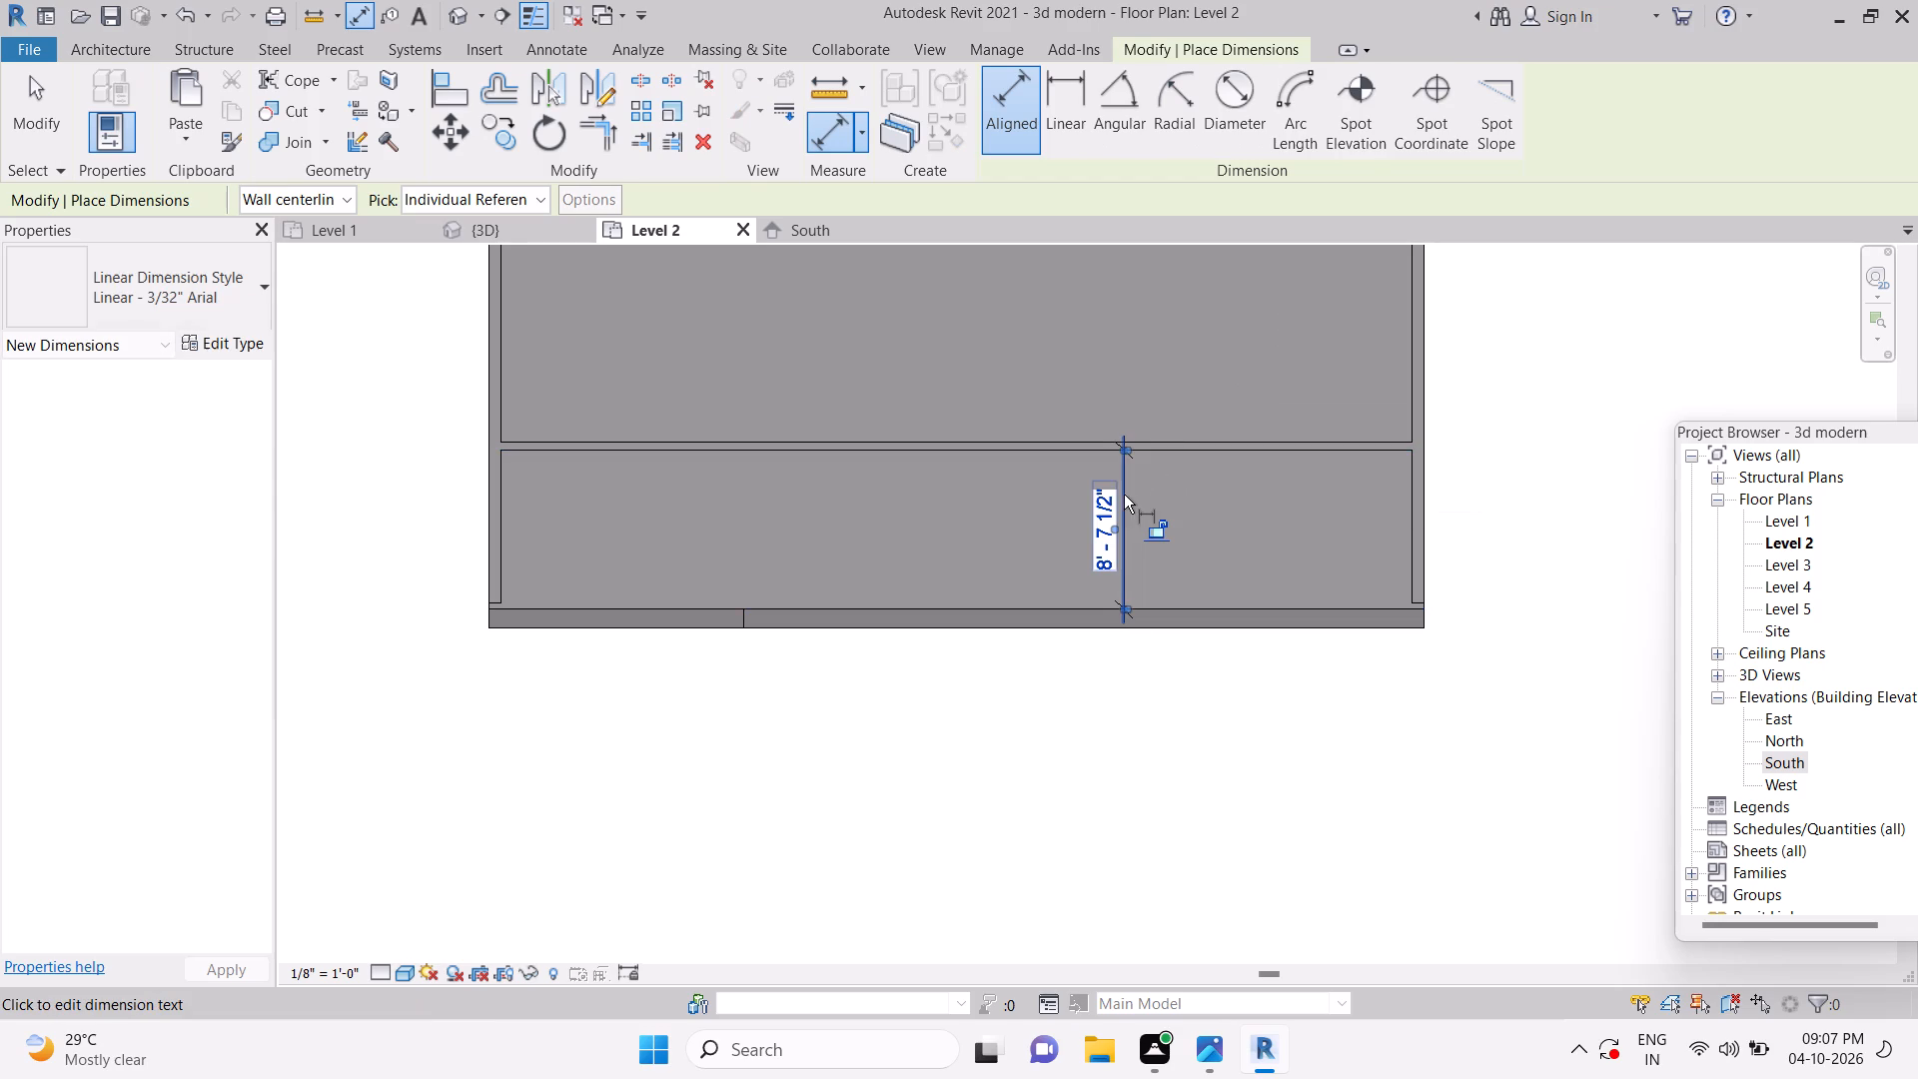
pyautogui.scroll(5, 1124, 495)
pyautogui.press('Escape')
pyautogui.press('Escape')
pyautogui.press('Escape')
pyautogui.scroll(-3, 1180, 501)
pyautogui.press('Escape')
pyautogui.press('Escape')
pyautogui.press('Escape')
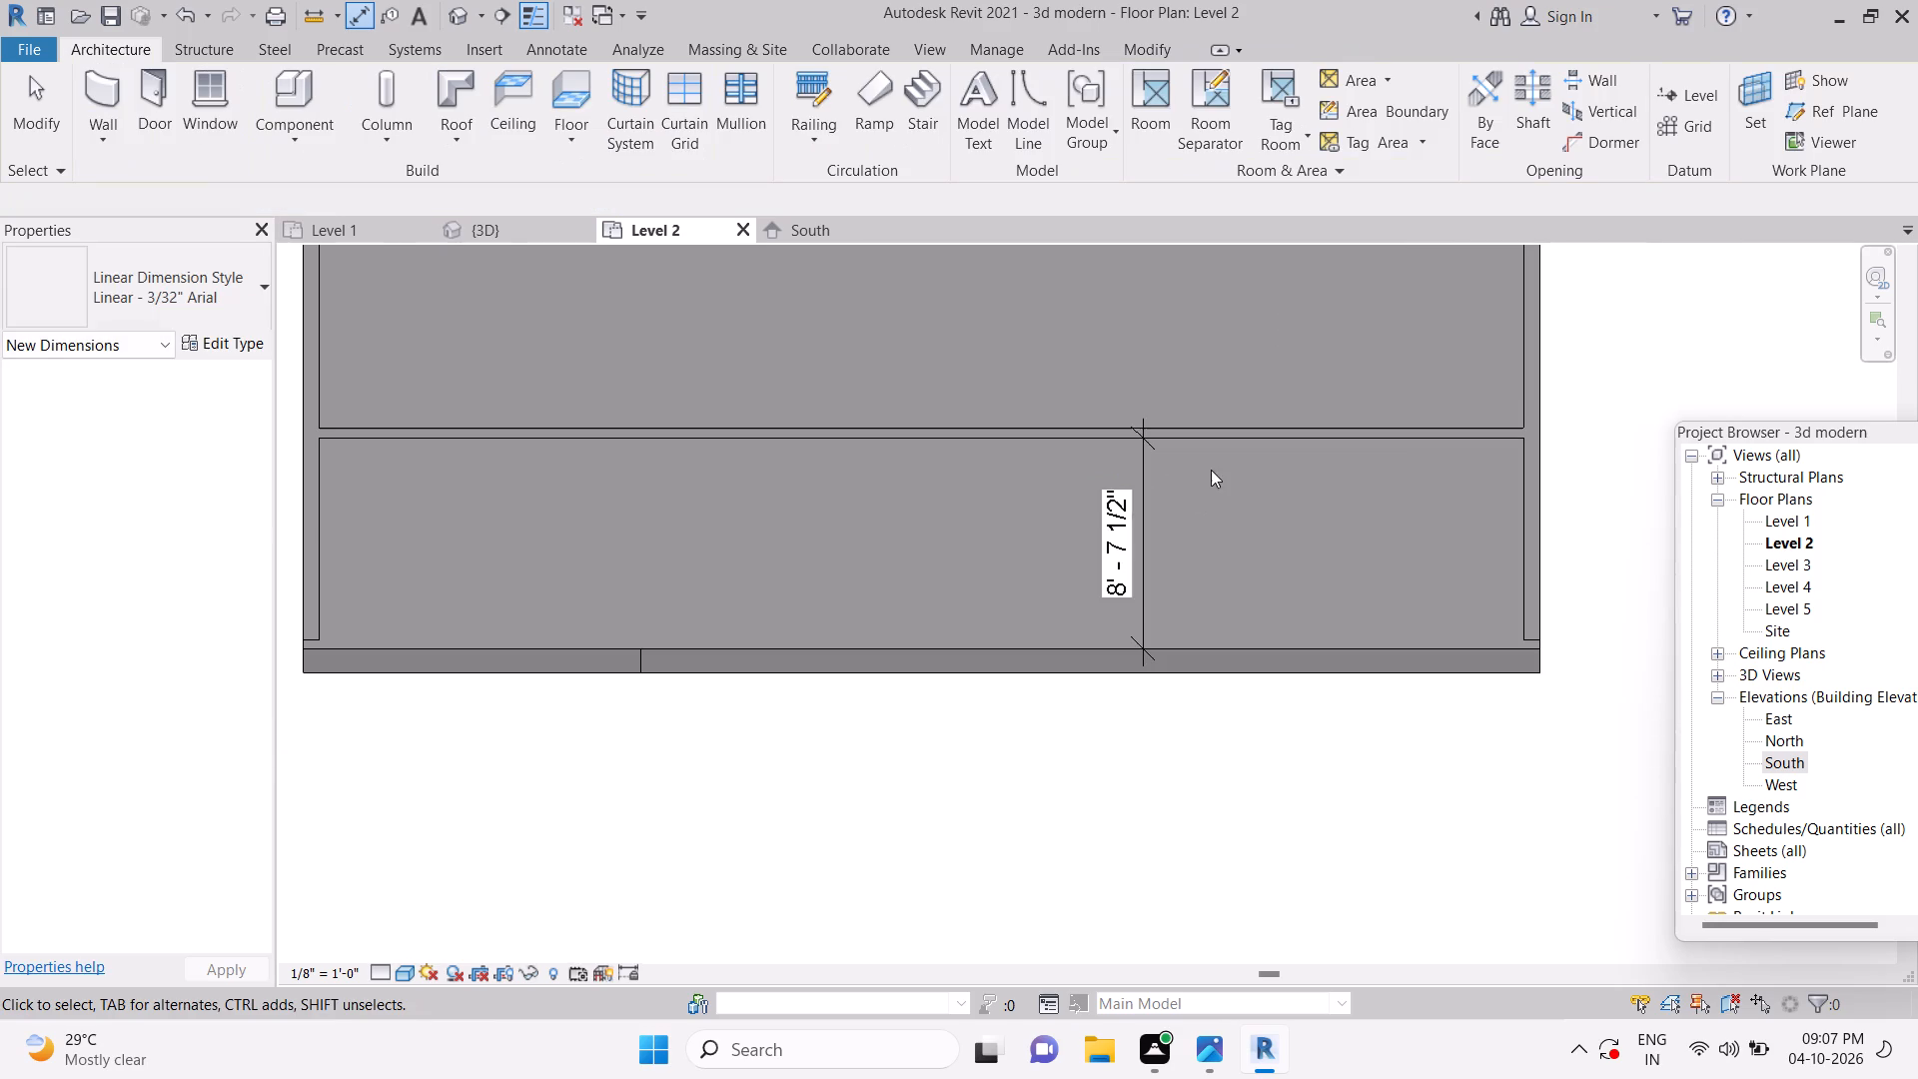
# Set the distance between the front frame and the new cross wall to 10'.
pyautogui.click(1216, 440)
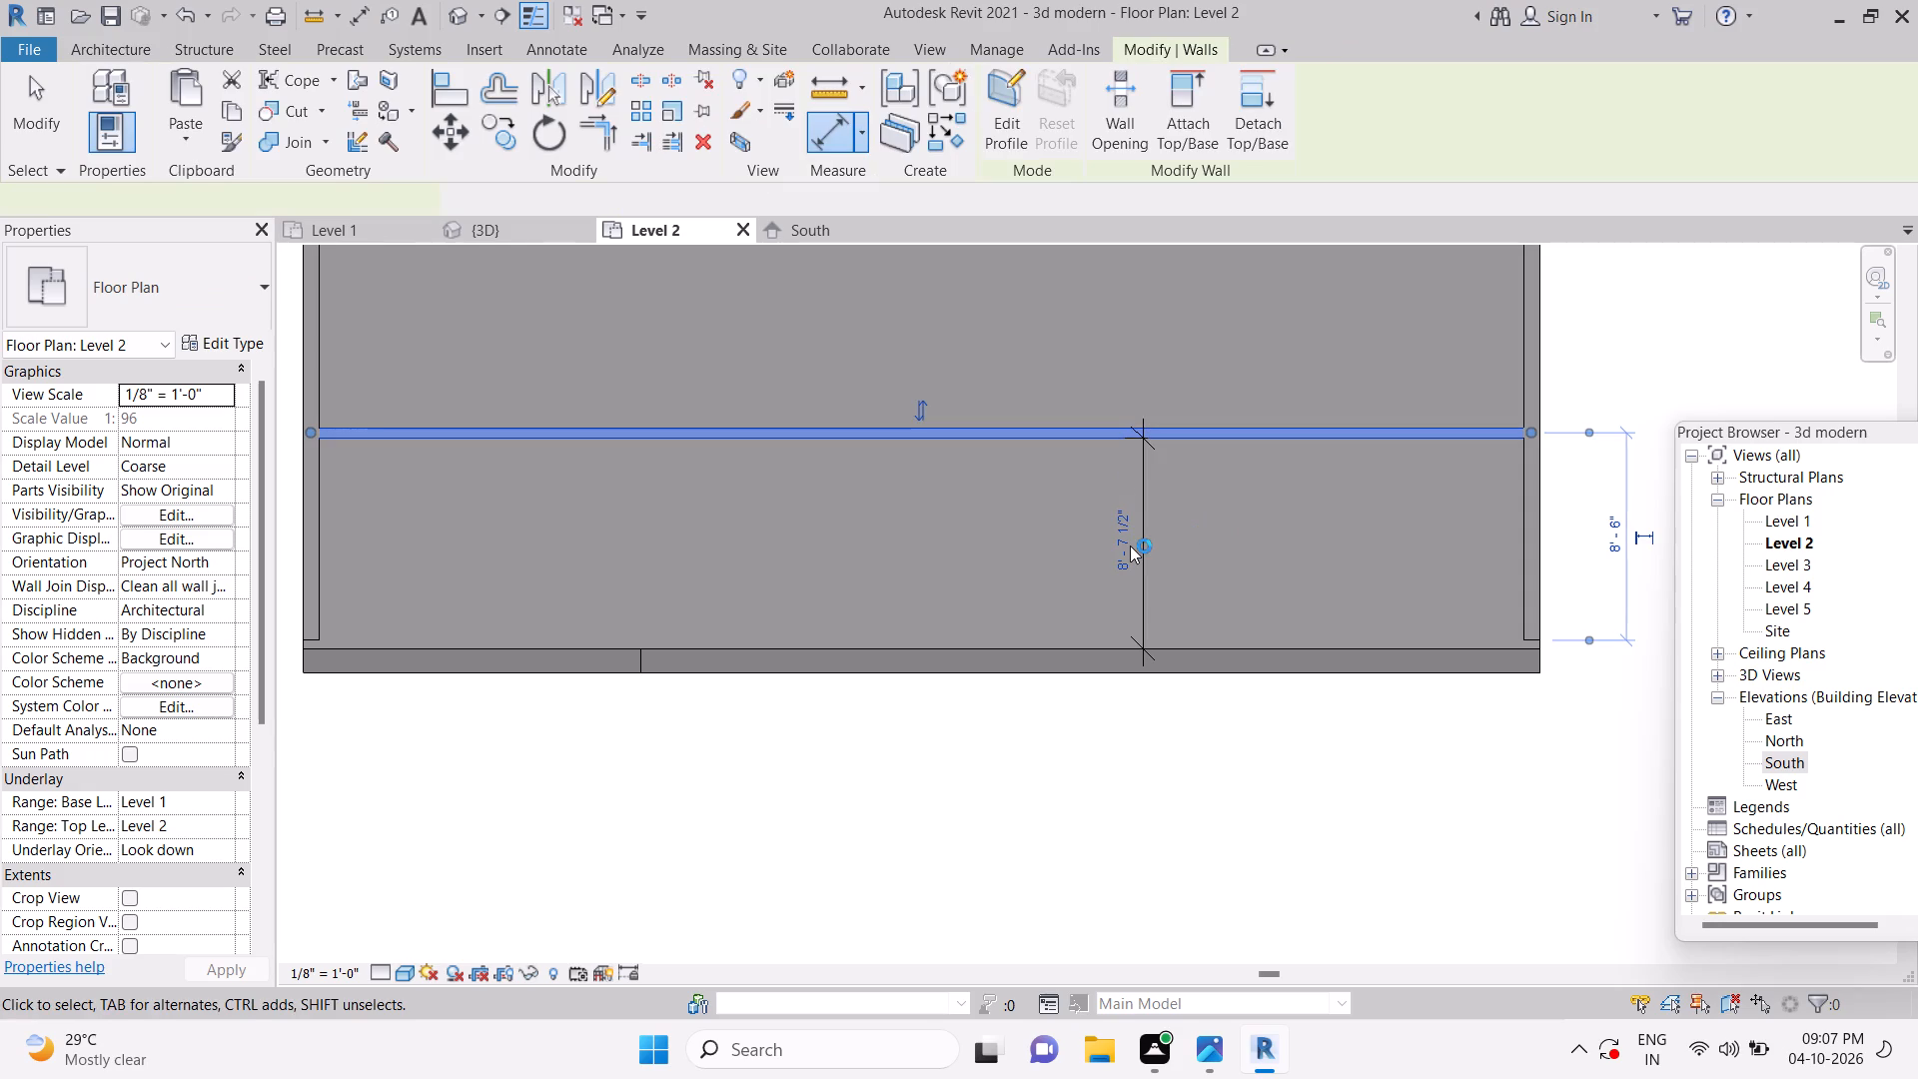
pyautogui.click(1130, 545)
pyautogui.write('10')
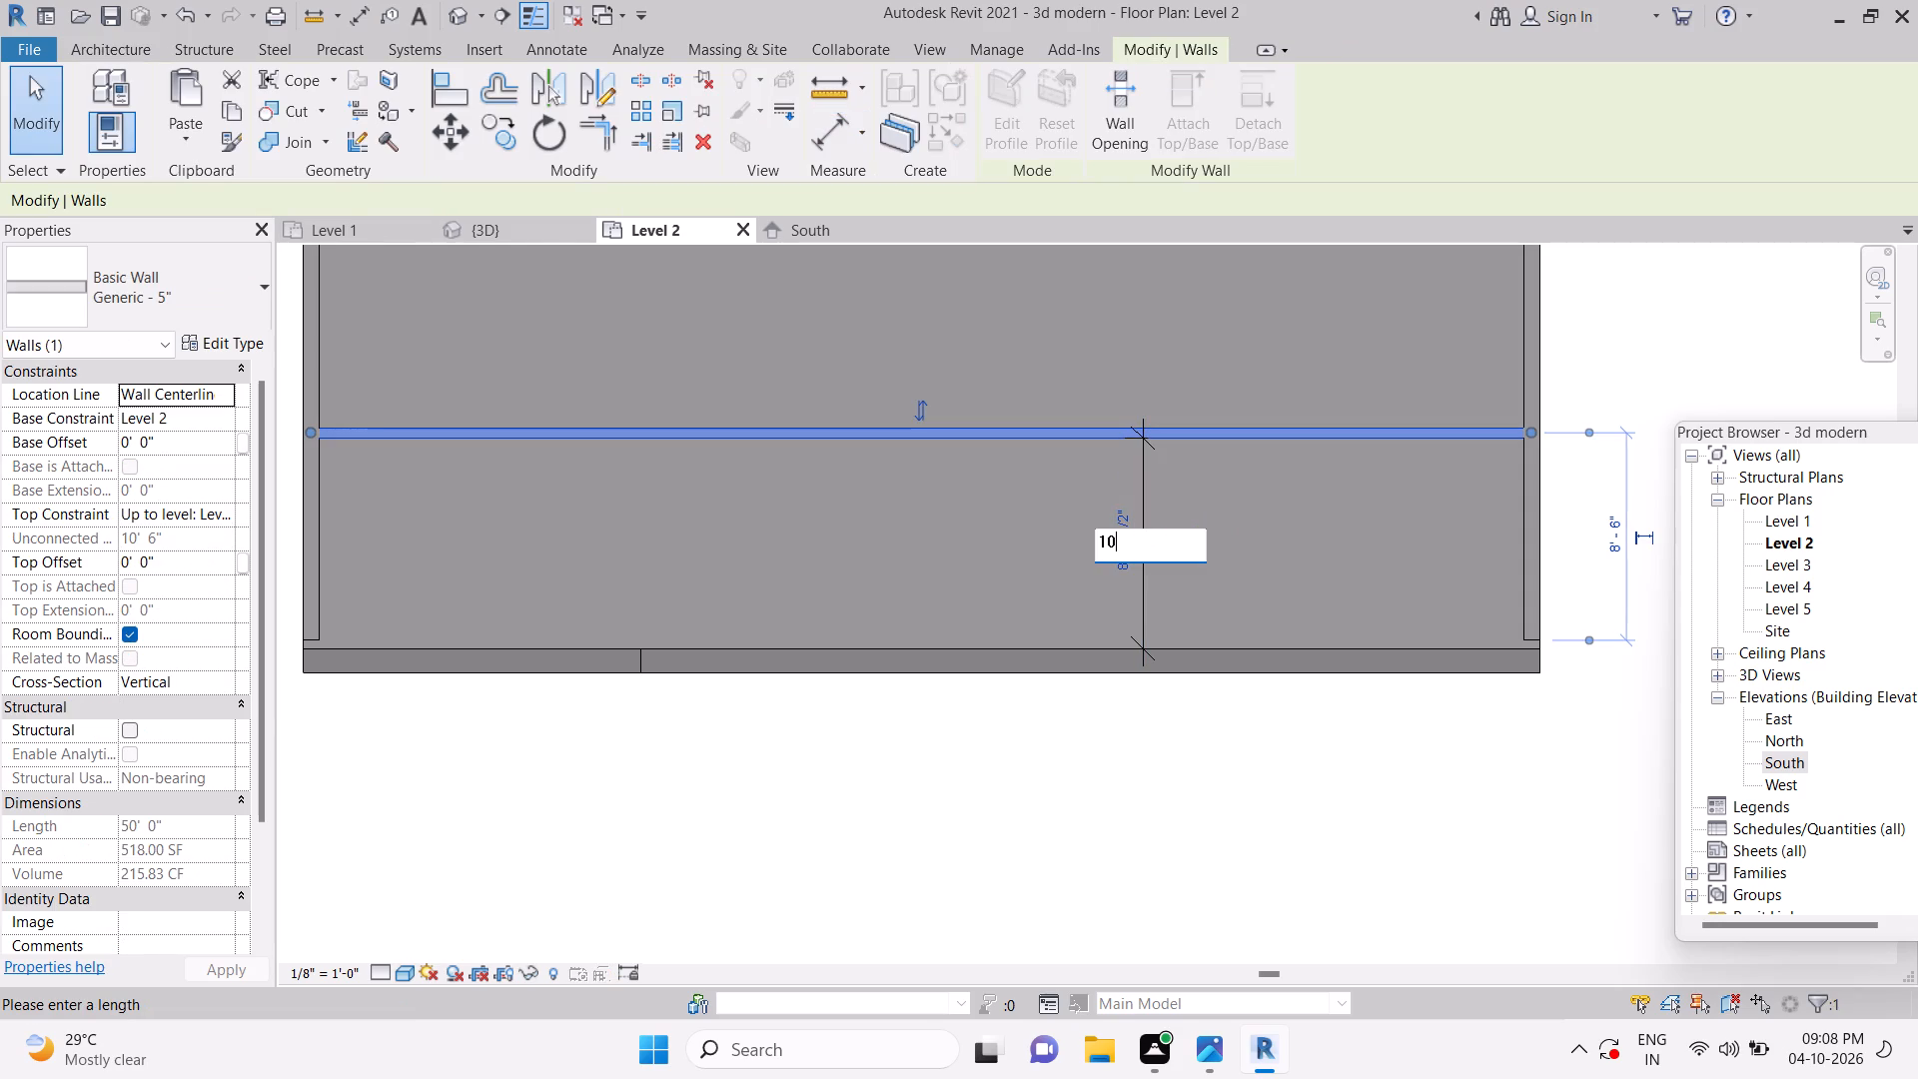
pyautogui.press("'")
pyautogui.press('Return')
pyautogui.press('Escape')
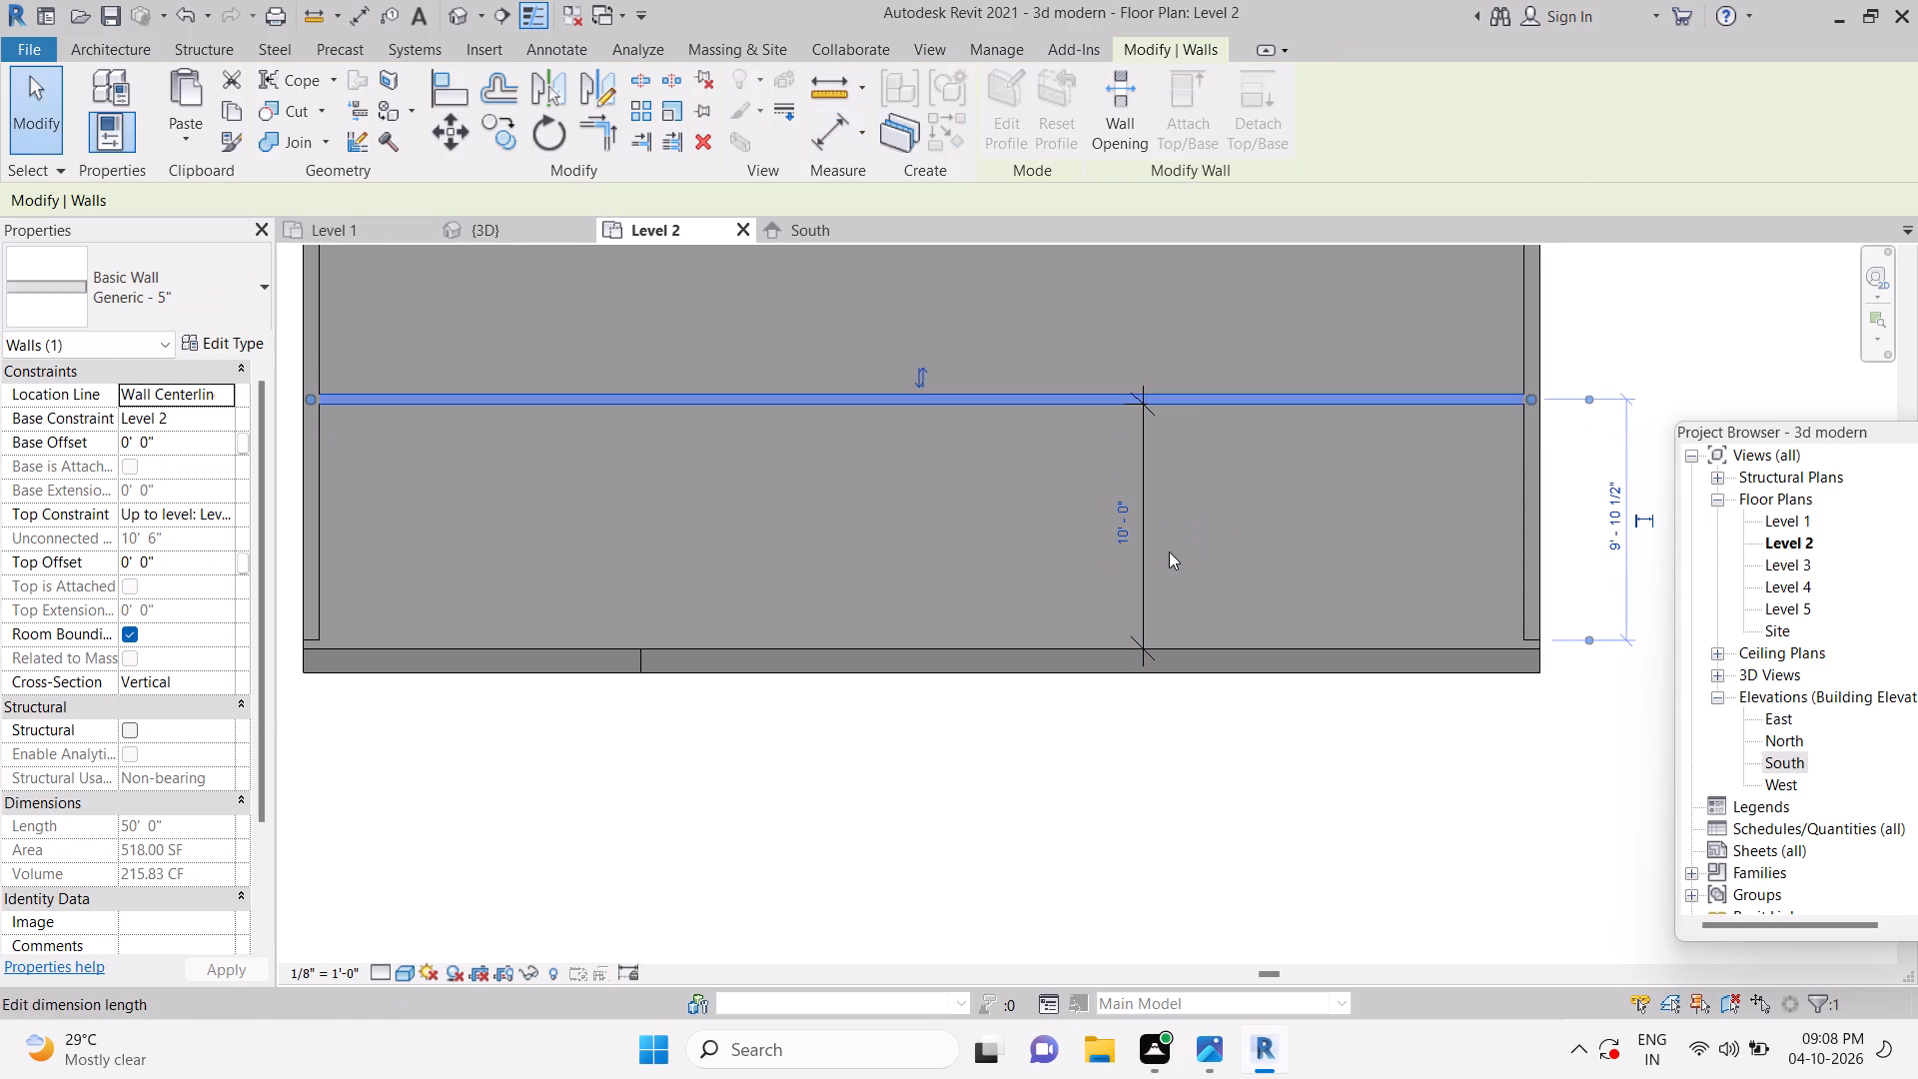
pyautogui.scroll(-5, 1178, 536)
pyautogui.press('Escape')
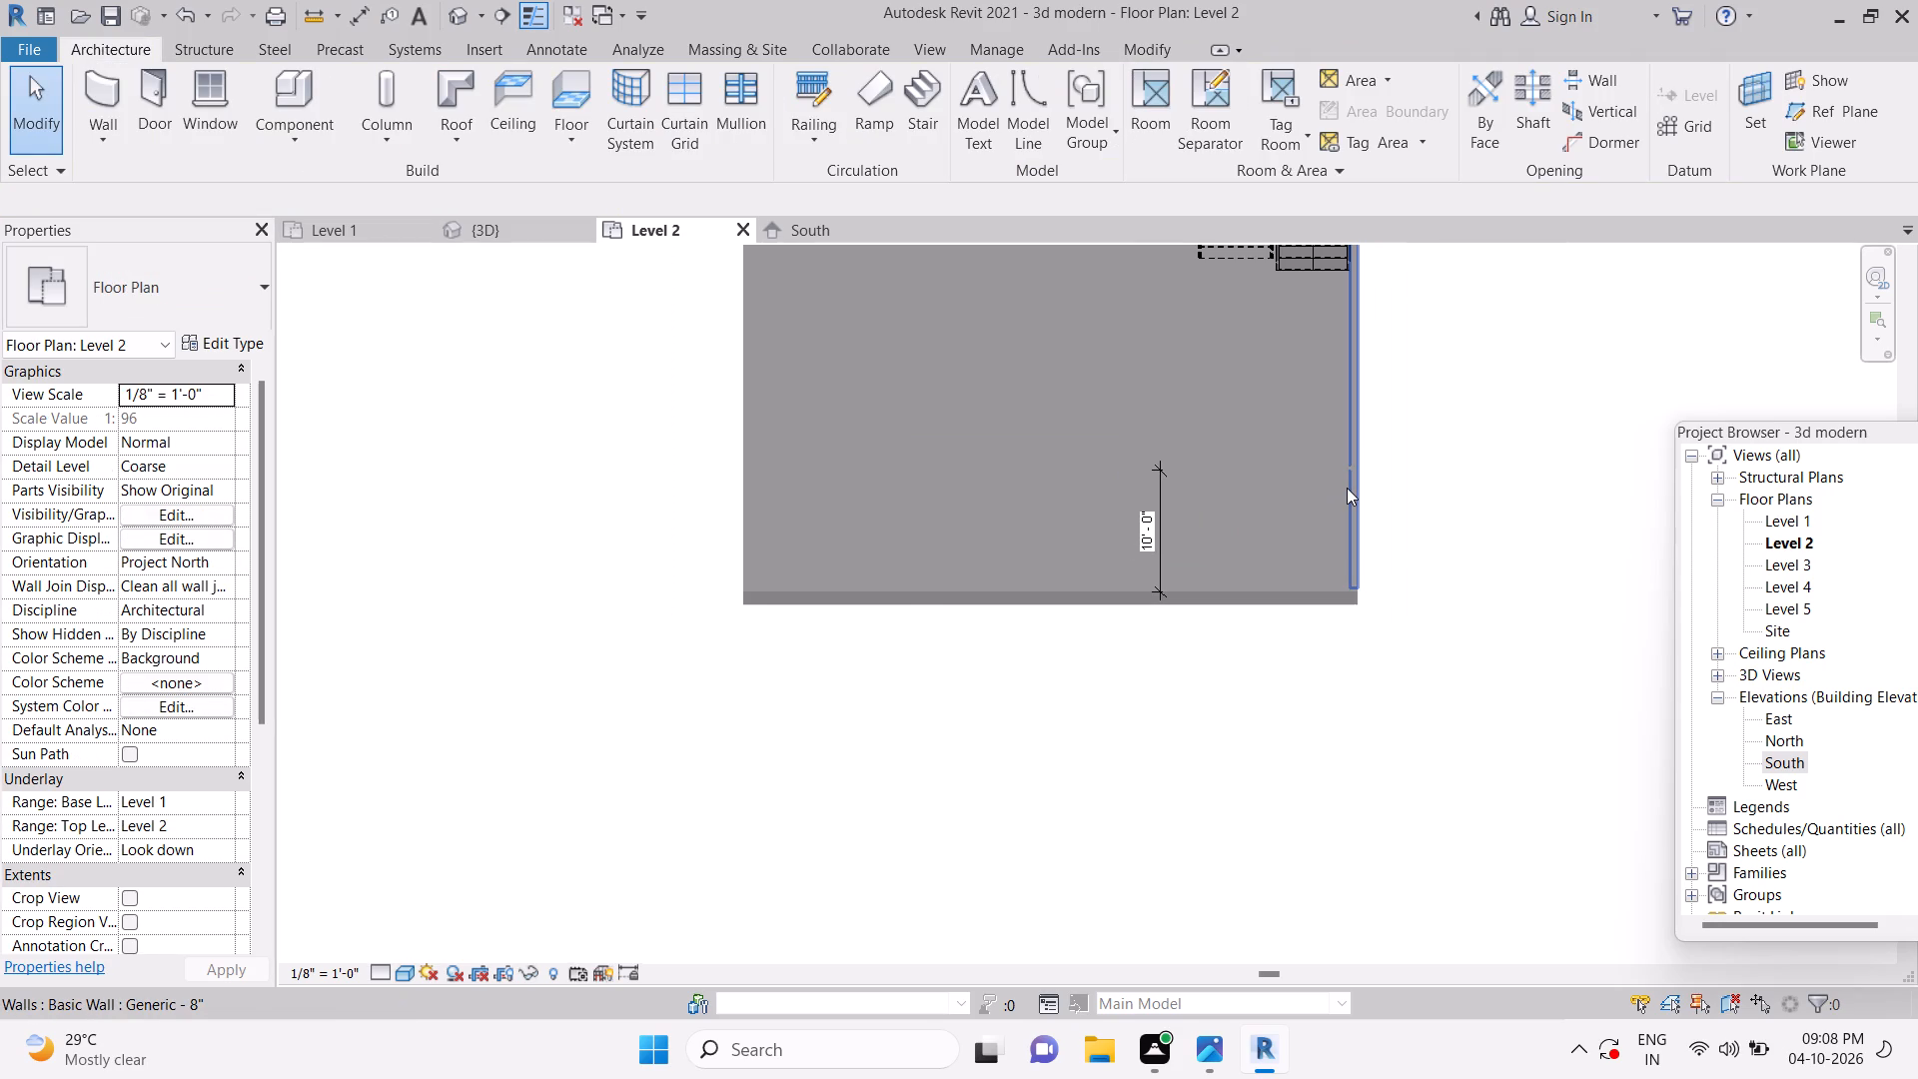
# Close the Autodesk Genuine notification card covering the Level 2 plan.
pyautogui.moveTo(1292, 384); pyautogui.dragTo(1219, 526, button='middle')
pyautogui.press('Escape')
pyautogui.press('Escape')
pyautogui.press('Escape')
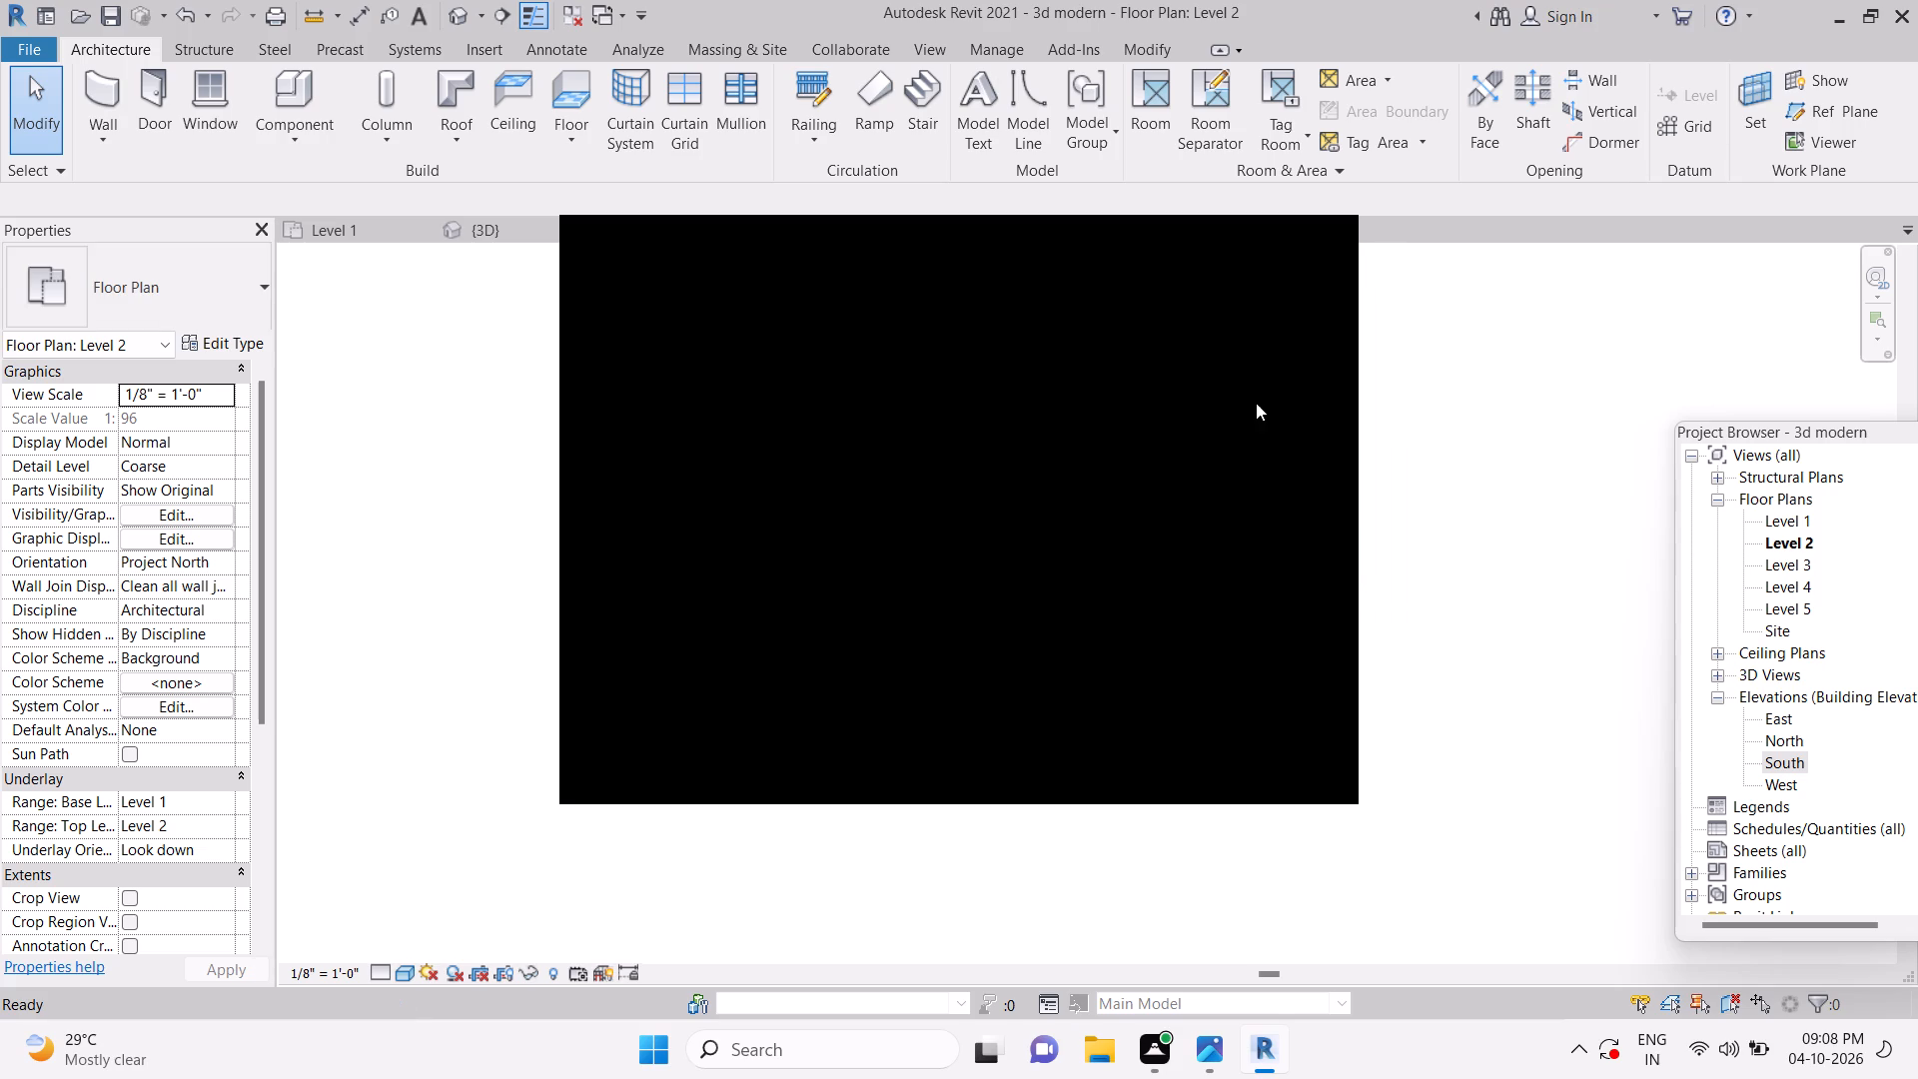
pyautogui.press('Escape')
pyautogui.press('Escape')
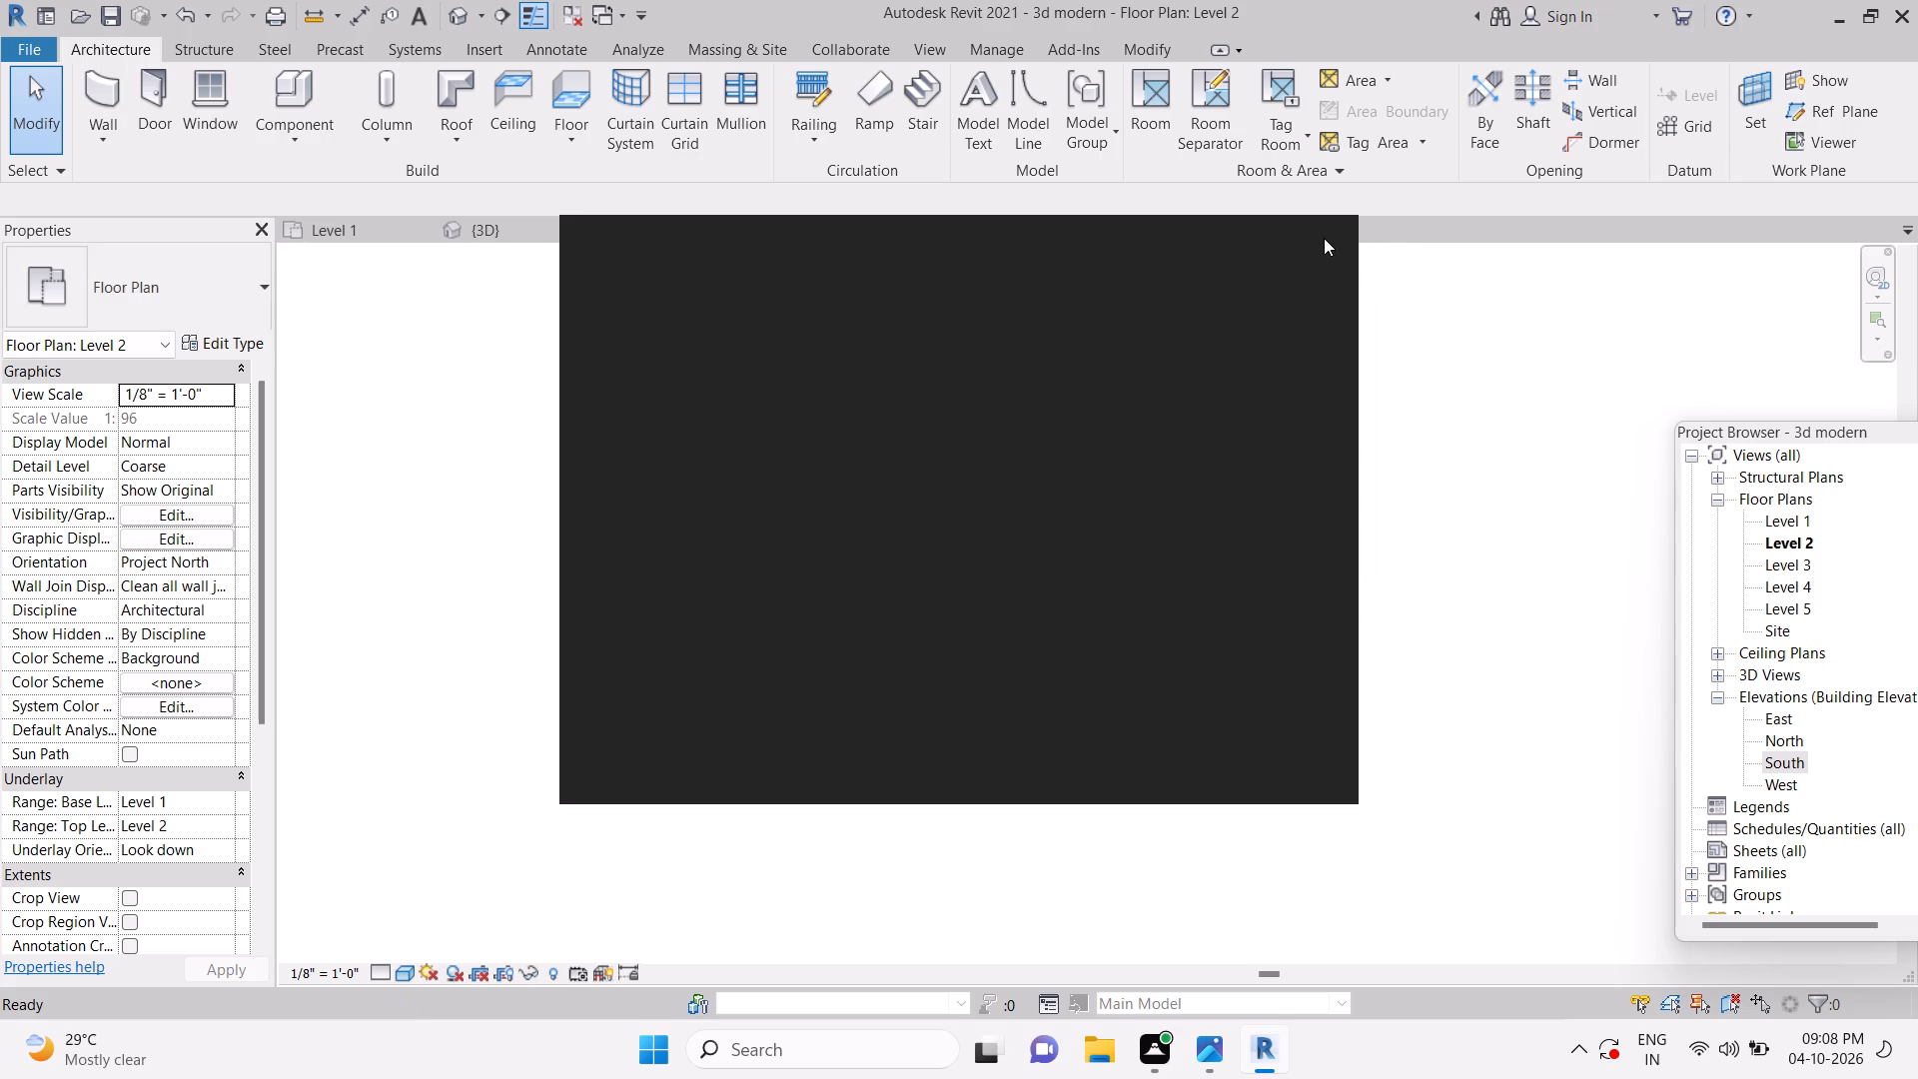
pyautogui.click(1318, 242)
pyautogui.press('Escape')
pyautogui.press('Escape')
pyautogui.press('Escape')
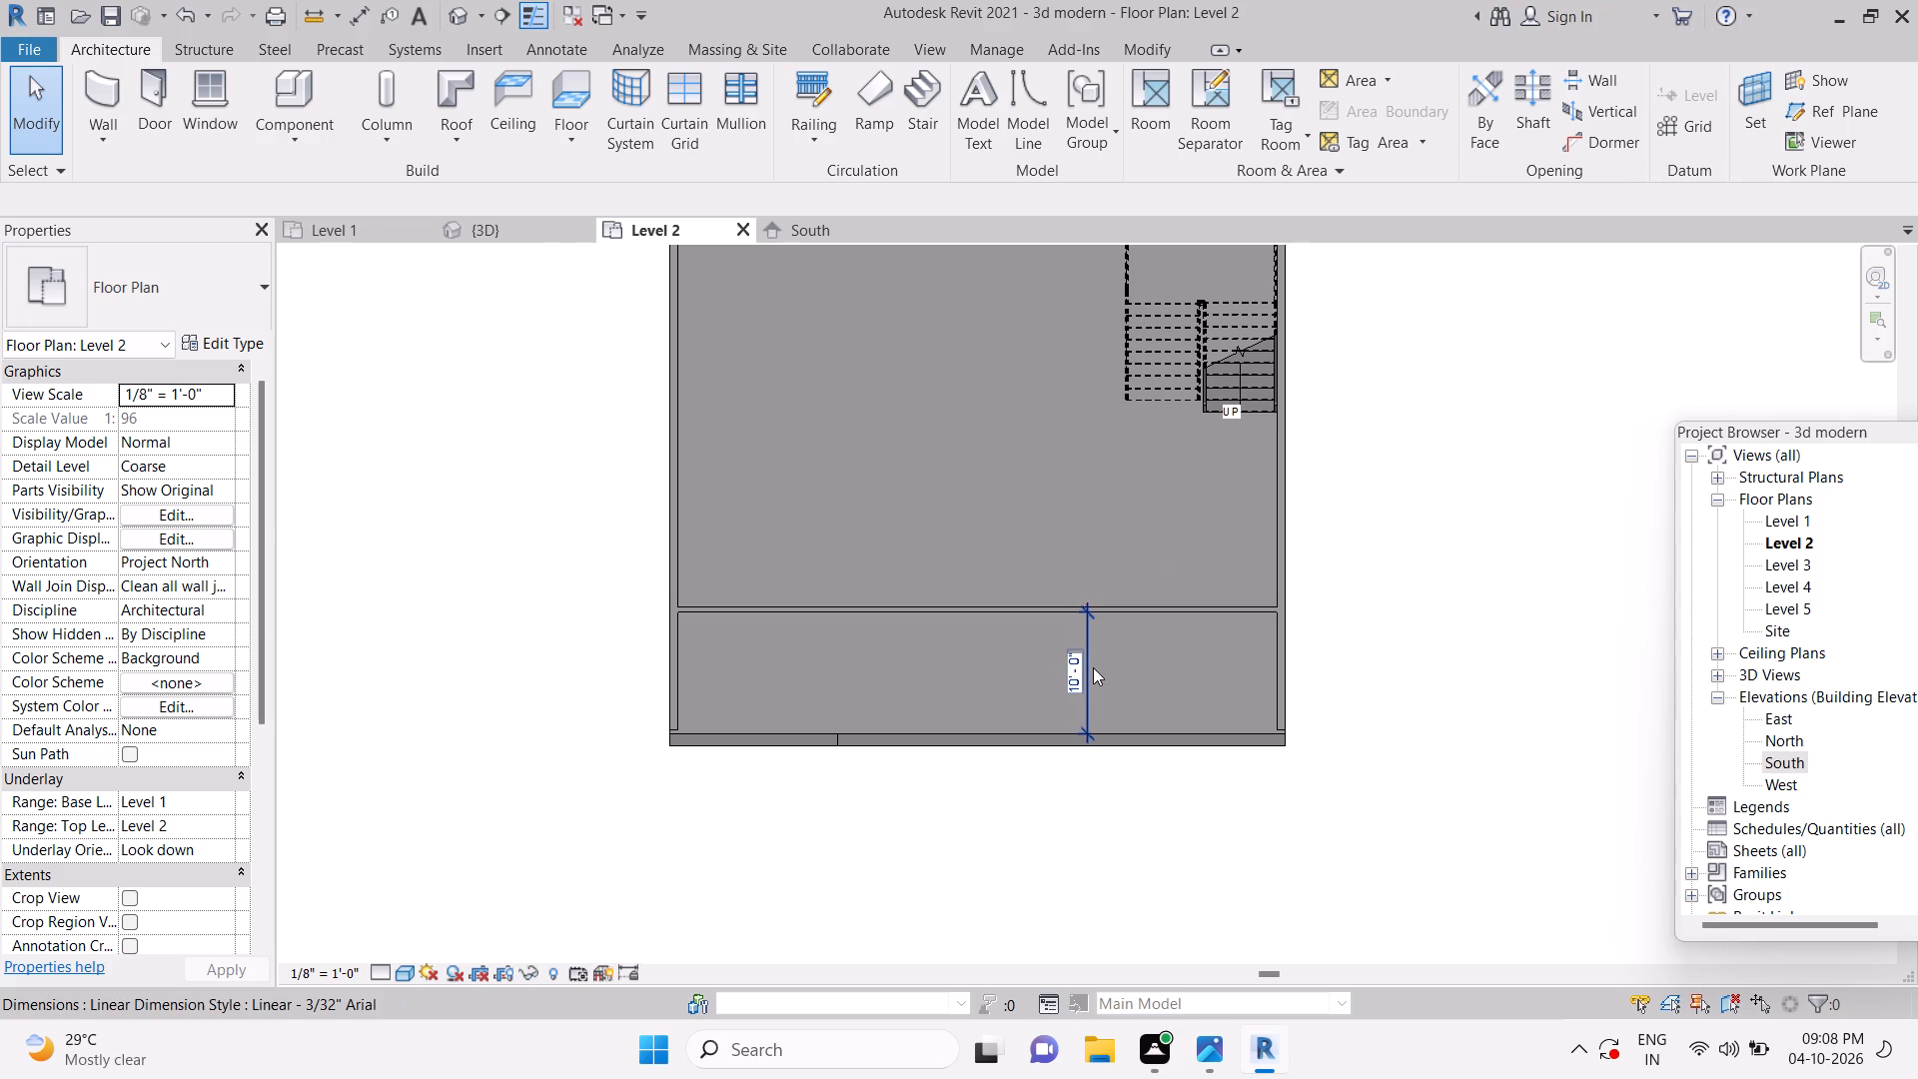
# Delete the 10' dimension between the front frame and the cross wall.
pyautogui.click(1093, 667)
pyautogui.press('Delete')
pyautogui.press('Escape')
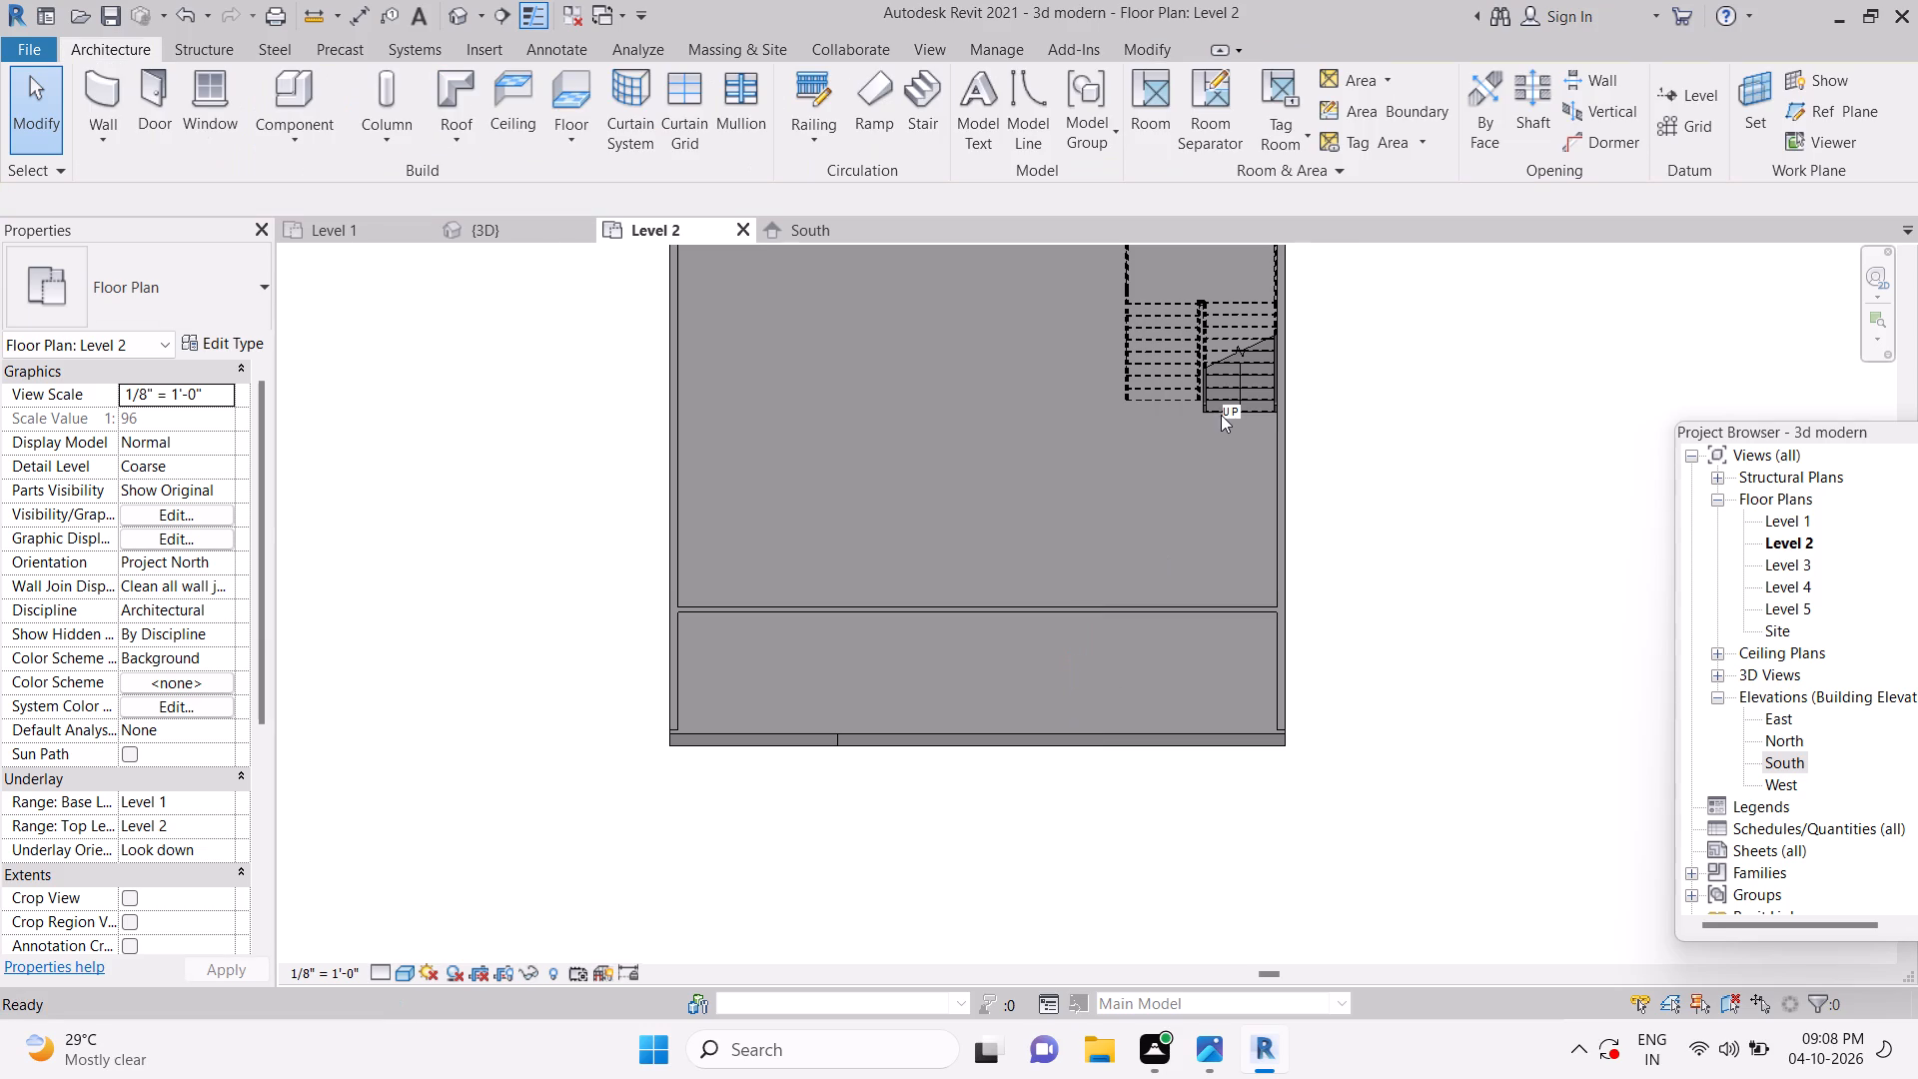
pyautogui.press('Escape')
# Nudge the Level 2 stair along the side wall toward the front cross wall in the floor plan.
pyautogui.scroll(-3, 1192, 404)
pyautogui.moveTo(1191, 442); pyautogui.dragTo(1180, 534, button='middle')
pyautogui.press('Escape')
pyautogui.press('Escape')
pyautogui.click(1182, 390)
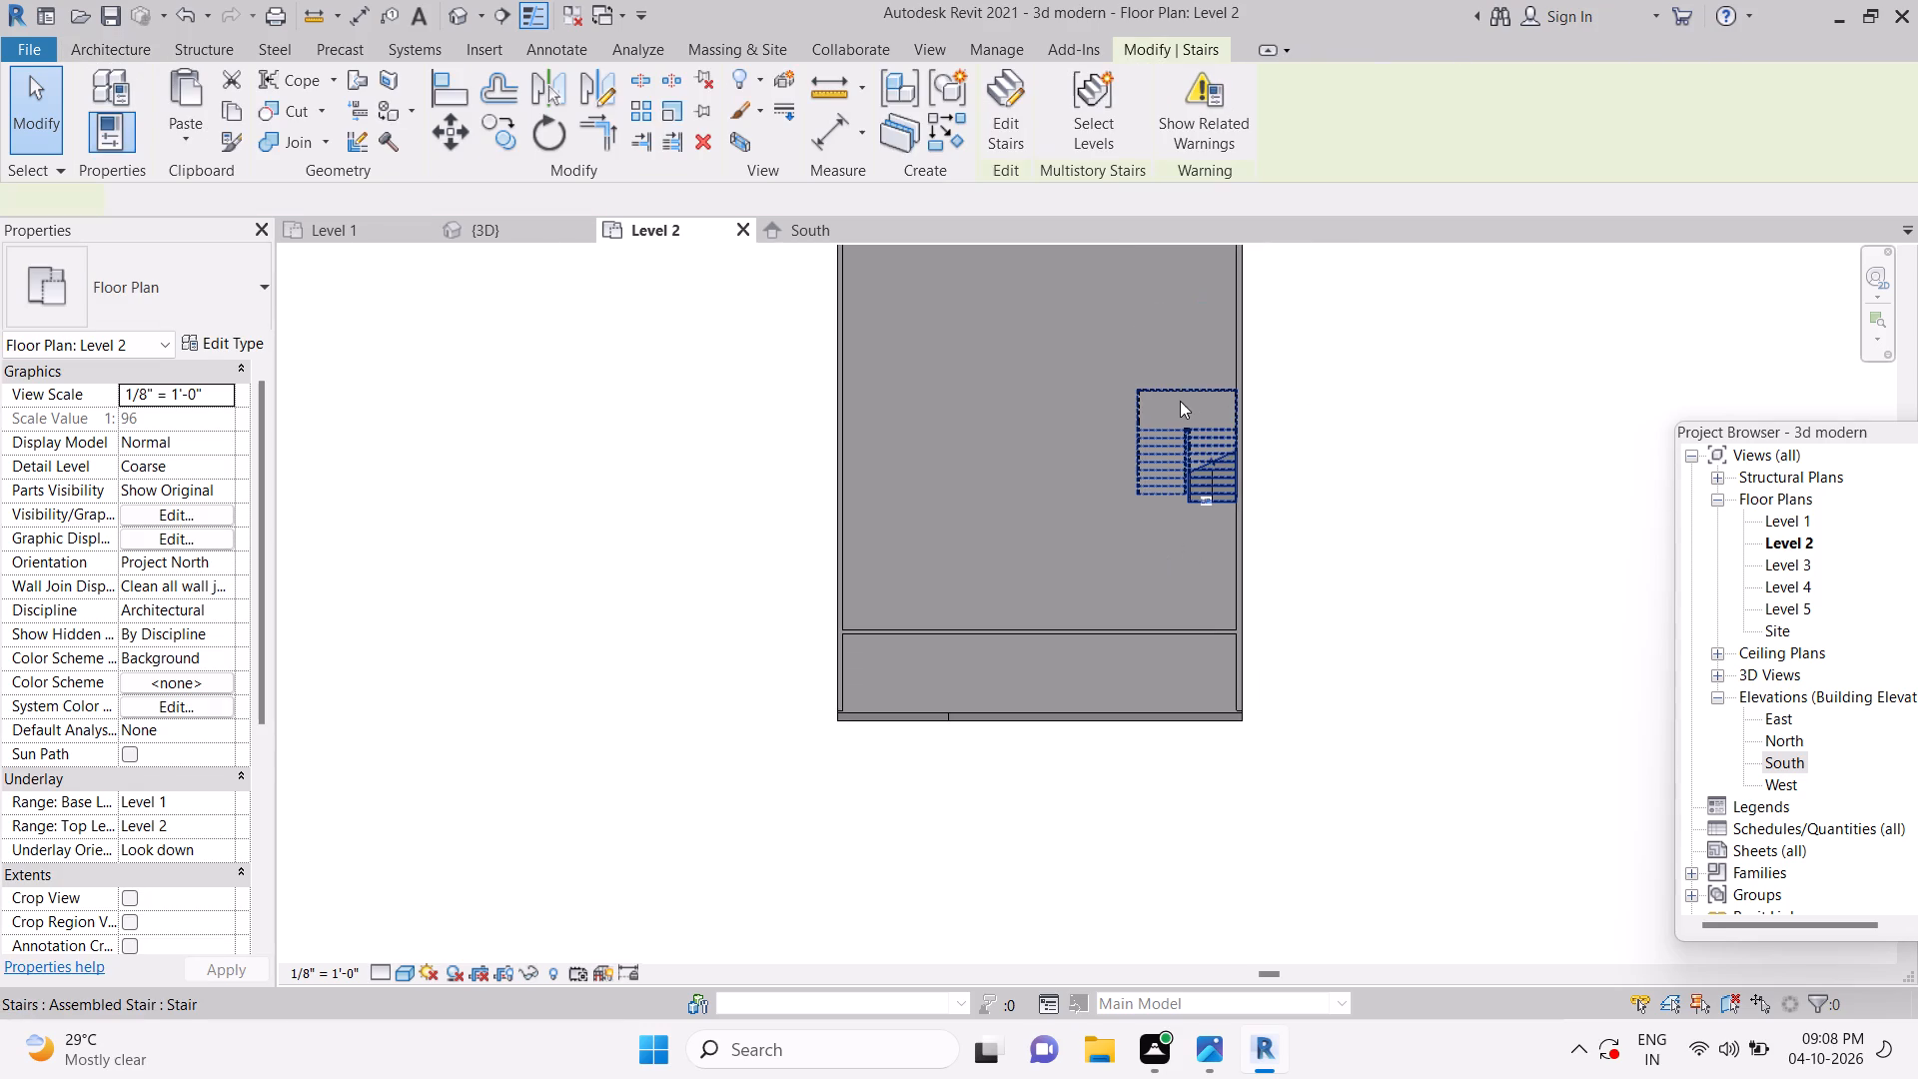
pyautogui.press('Down')
pyautogui.press('Down')
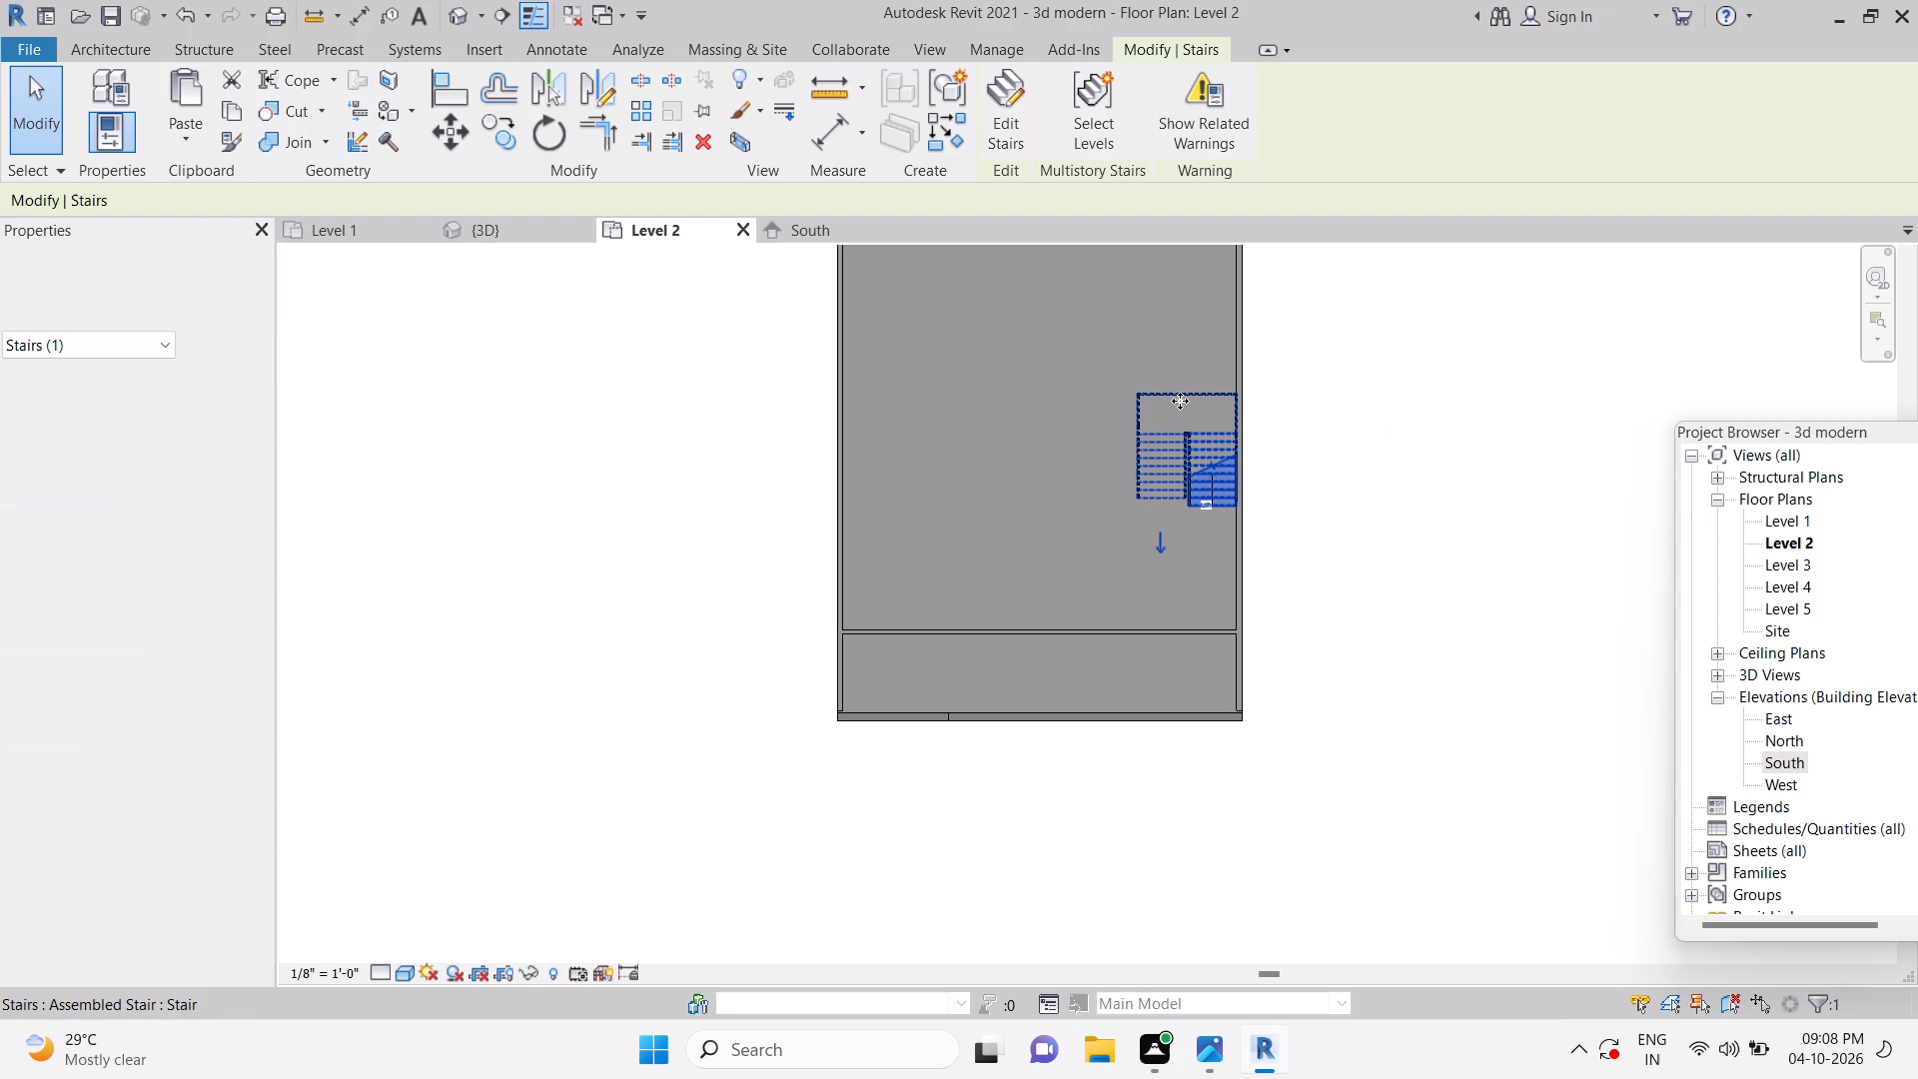
pyautogui.press('Down')
pyautogui.press('Down')
pyautogui.press('Down')
pyautogui.press('Down')
pyautogui.press('Down')
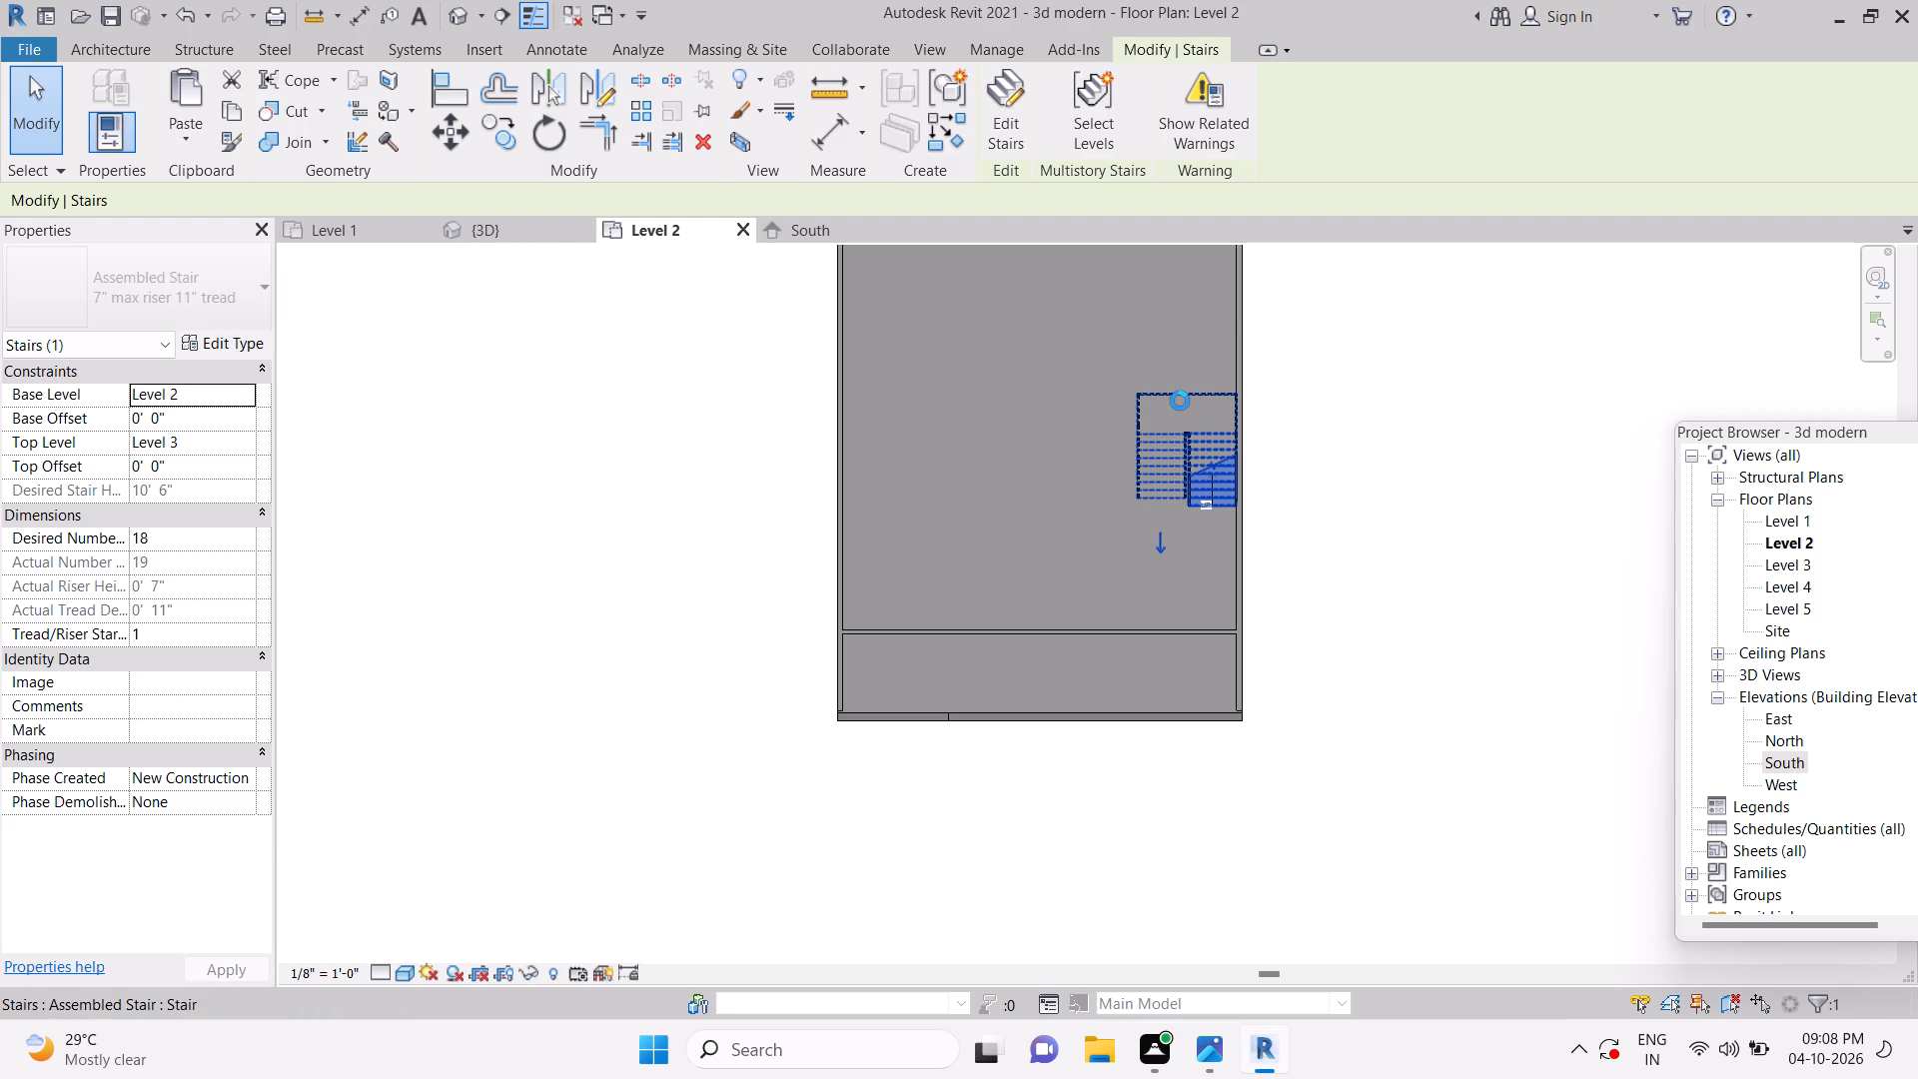
pyautogui.press('Down')
pyautogui.press('Down')
pyautogui.press('Down')
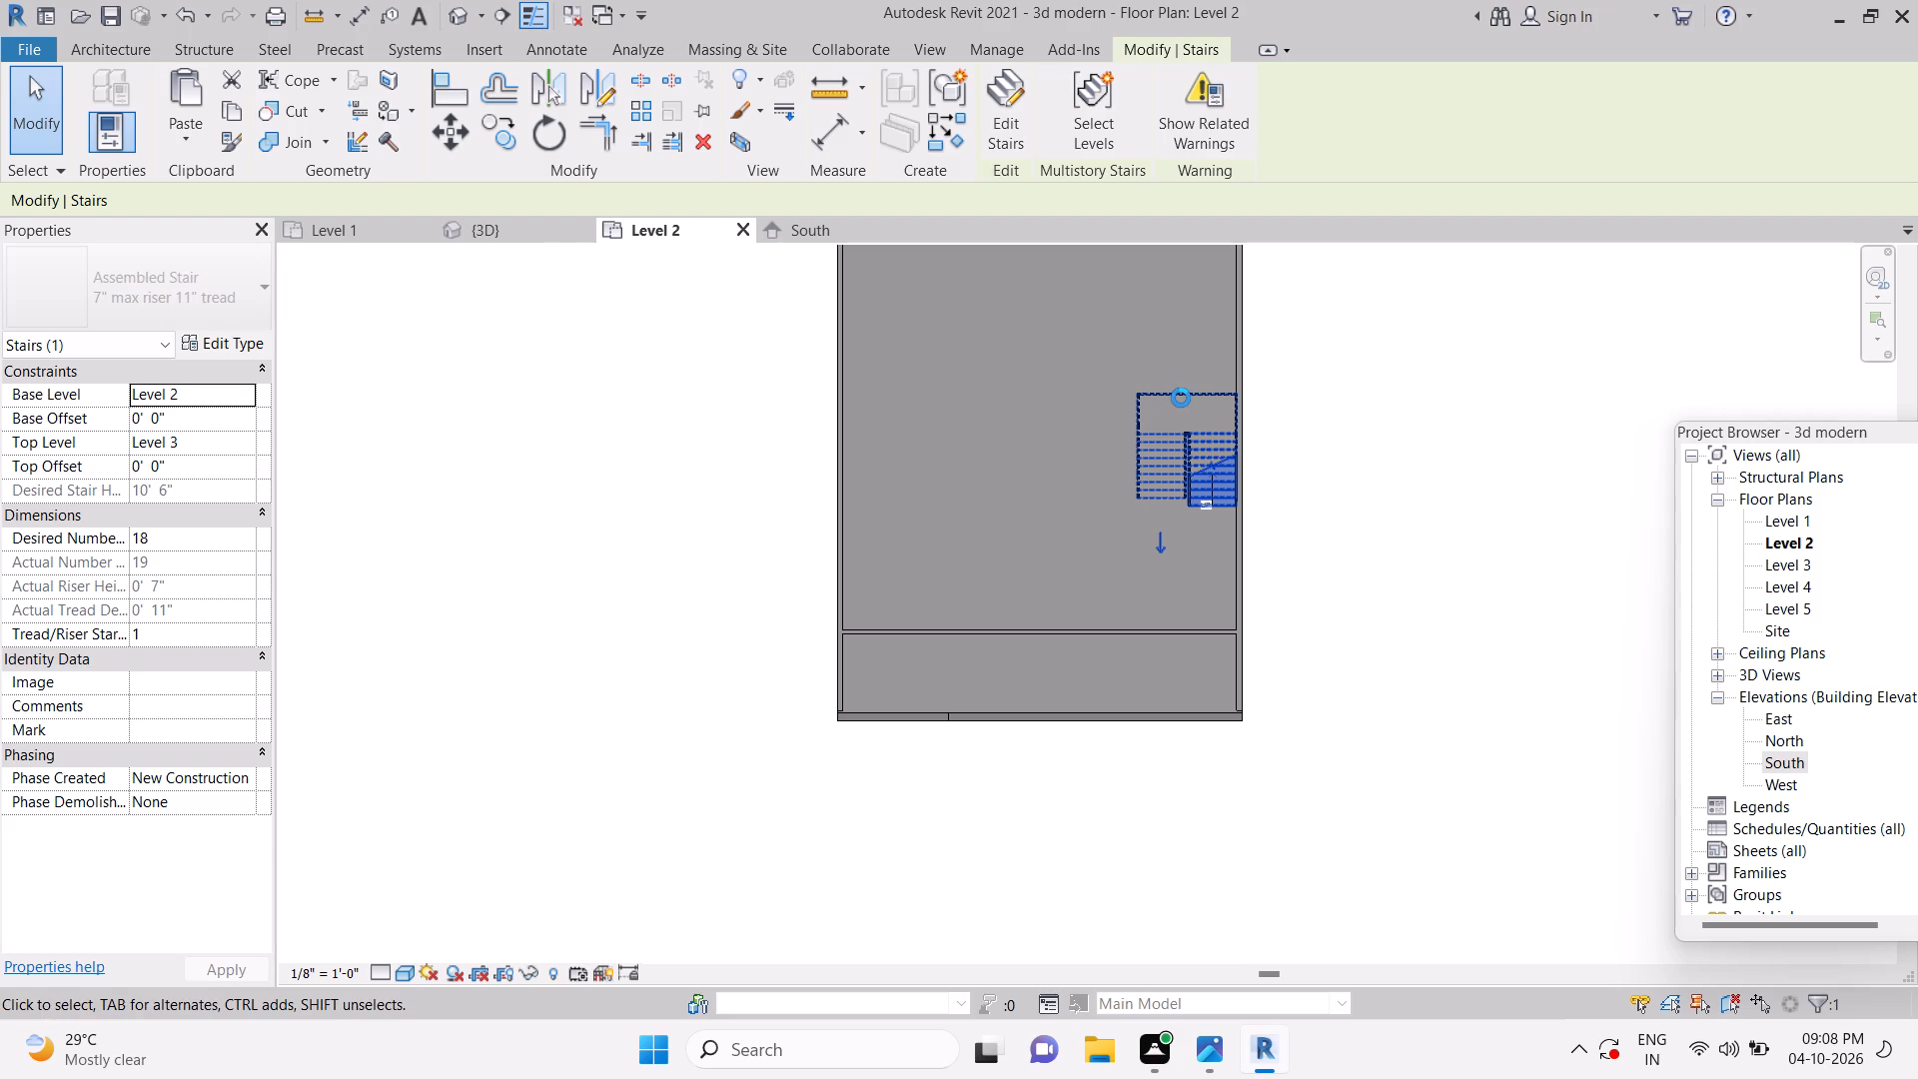
pyautogui.press('Down')
pyautogui.press('Escape')
pyautogui.press('Escape')
pyautogui.press('Escape')
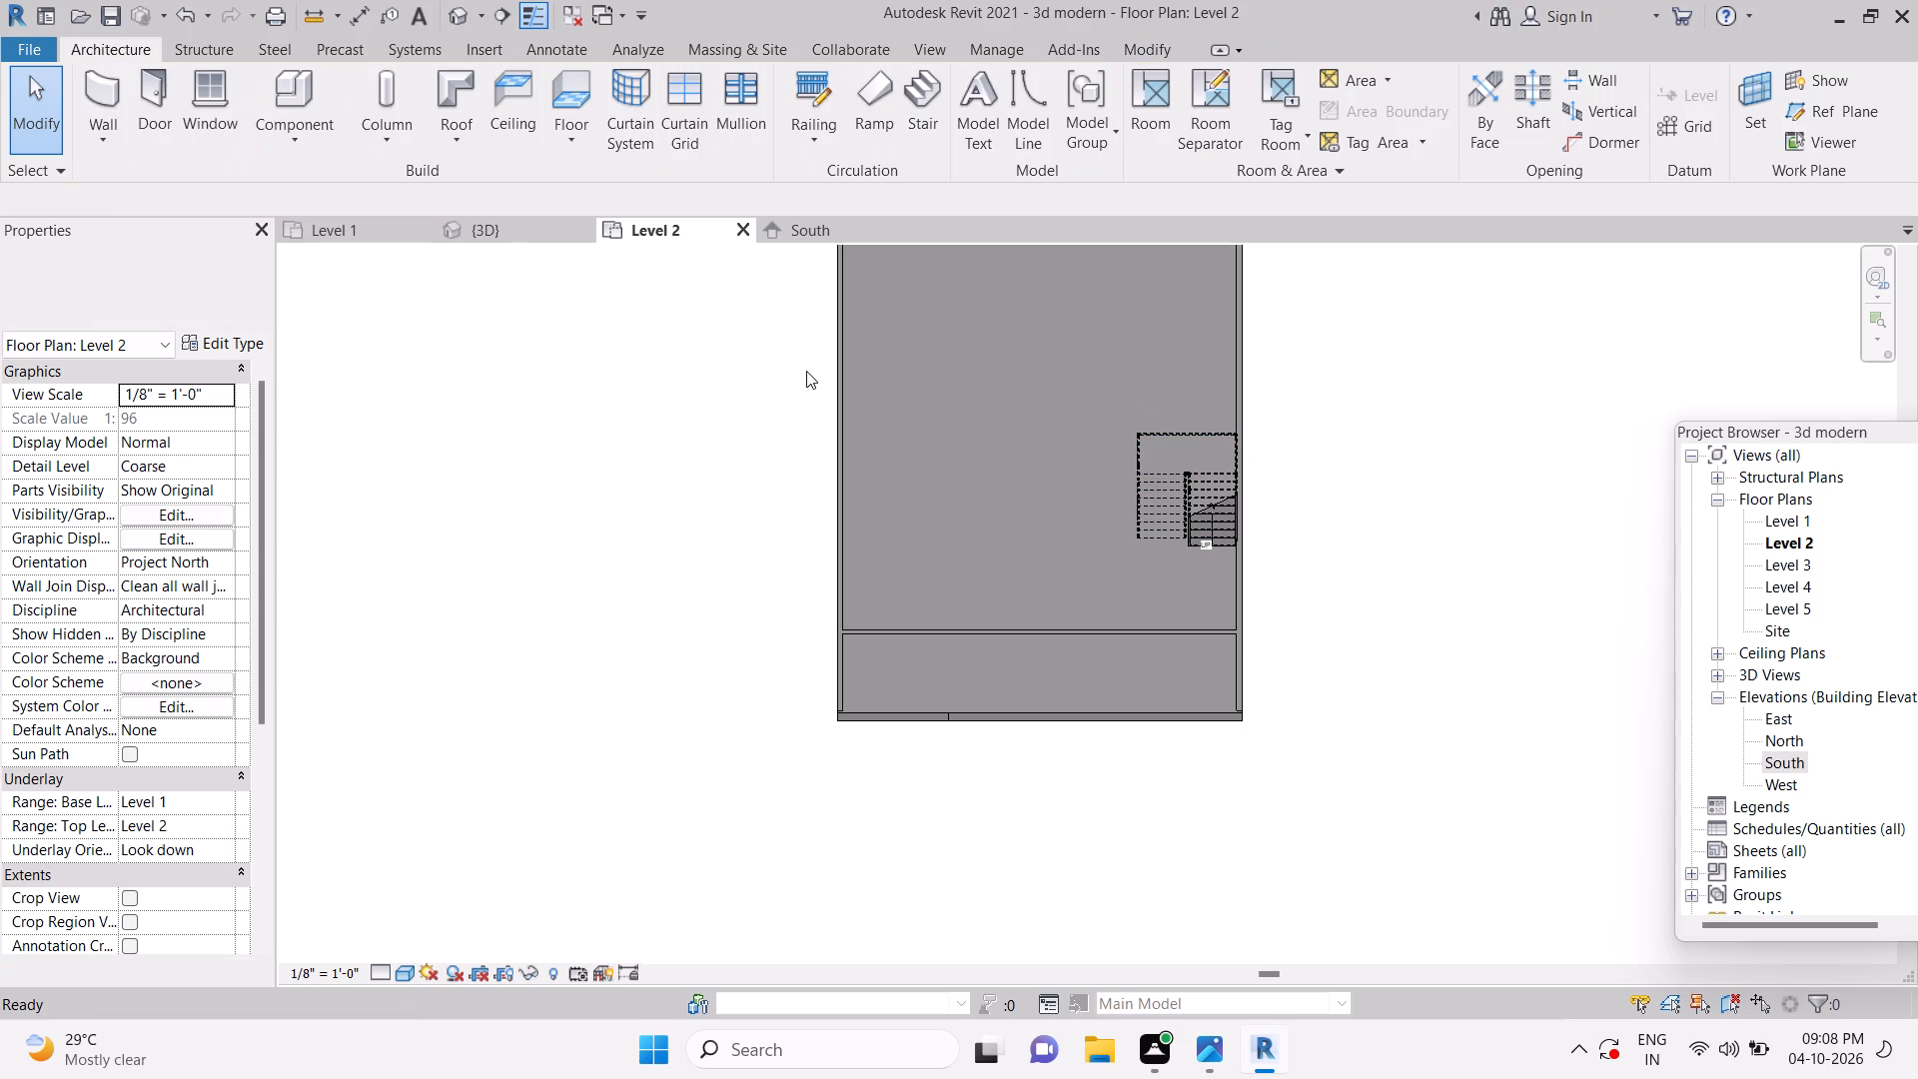
pyautogui.press('Escape')
# Examine the stair and recessed front wall in the 3D view and compare them with the reference elevation image.
pyautogui.click(509, 229)
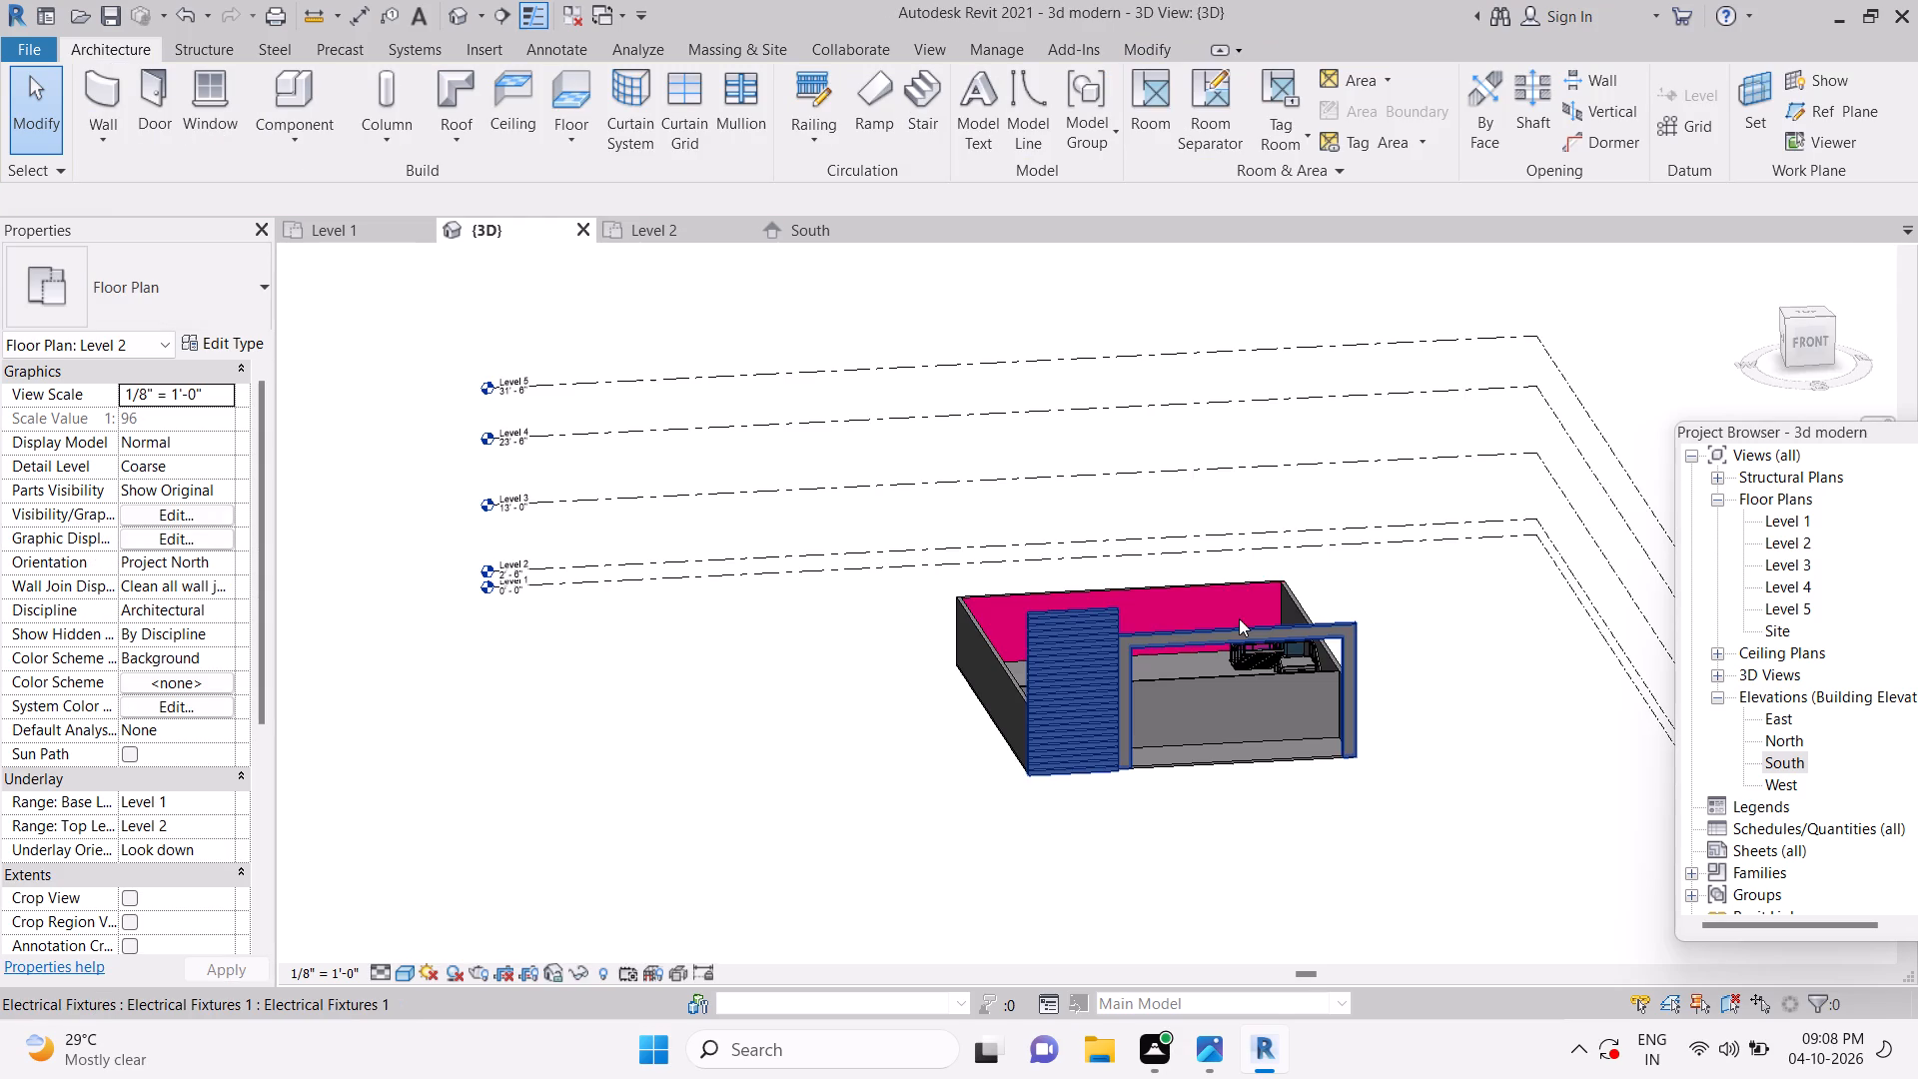
pyautogui.keyDown('shift'); pyautogui.moveTo(1337, 780); pyautogui.dragTo(1107, 786, button='middle'); pyautogui.keyUp('shift')
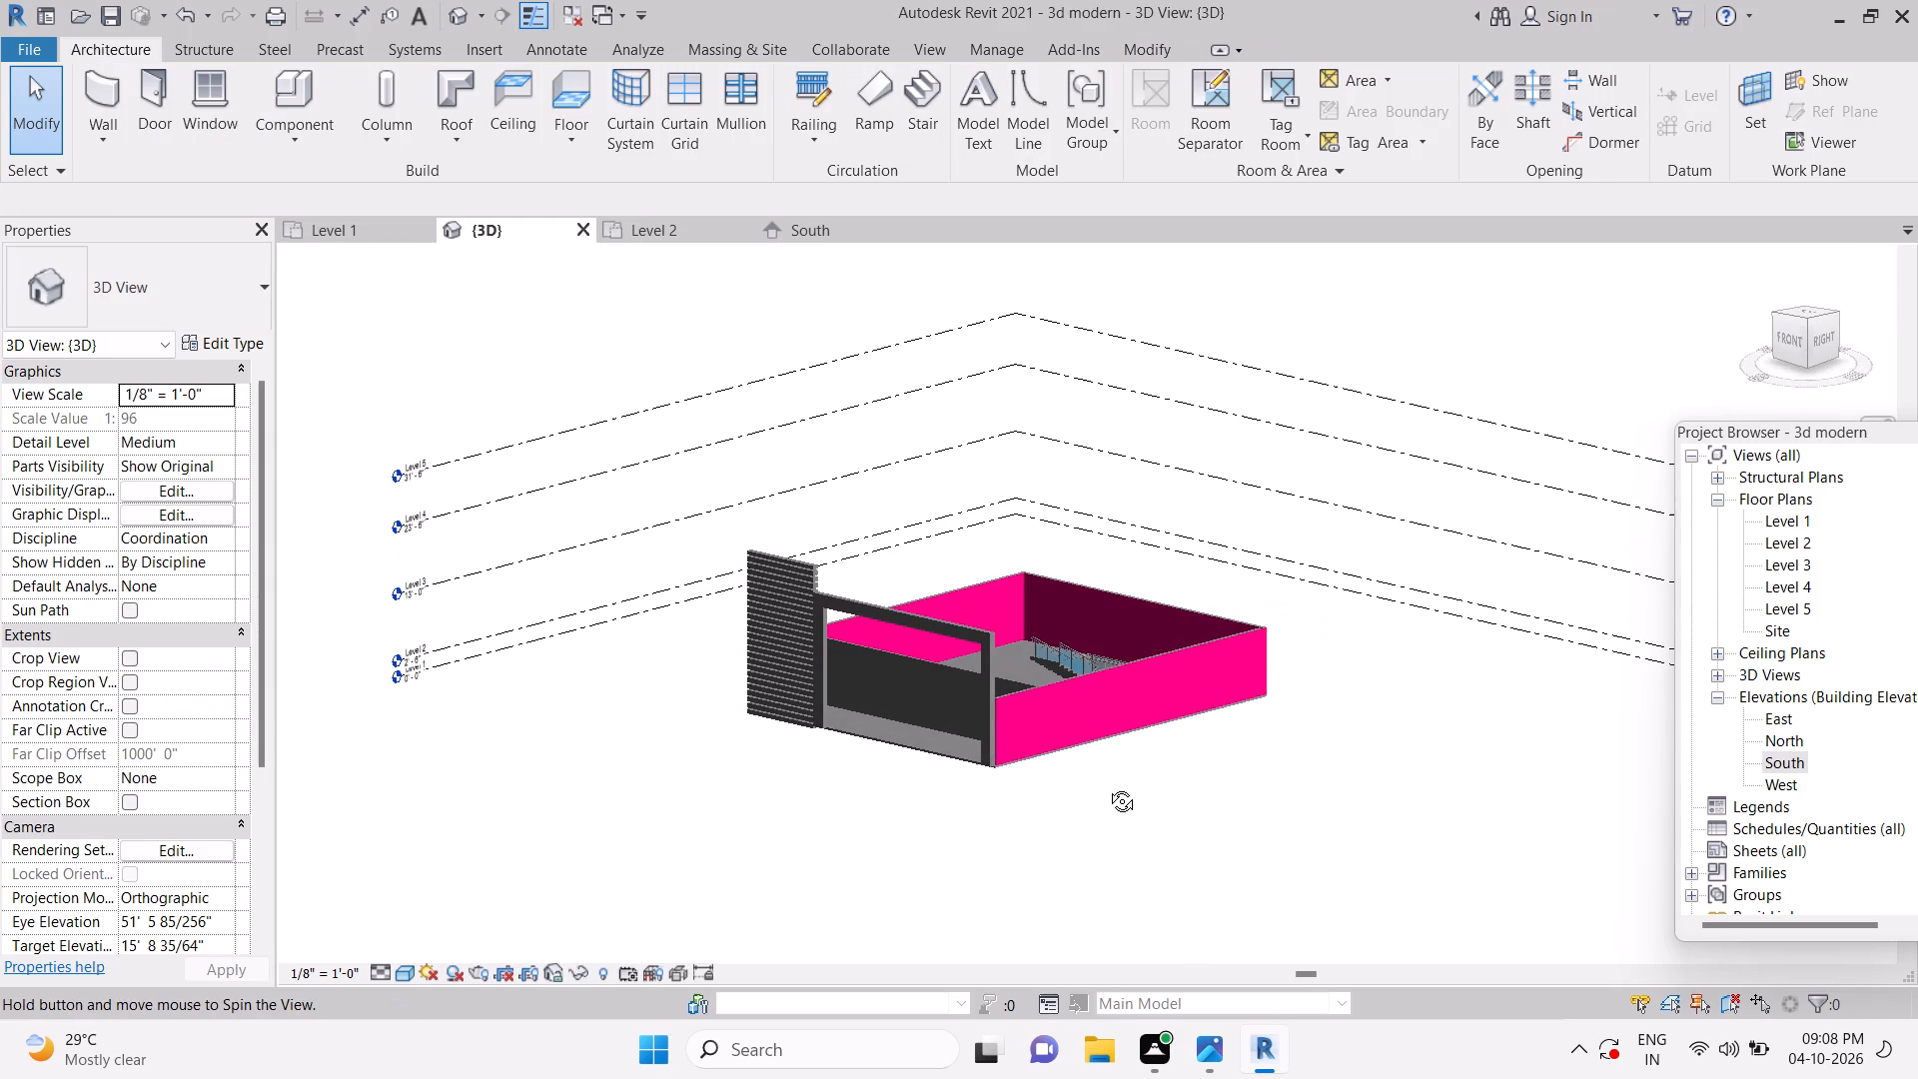
pyautogui.keyDown('shift'); pyautogui.moveTo(1107, 786); pyautogui.dragTo(1017, 760, button='middle'); pyautogui.keyUp('shift')
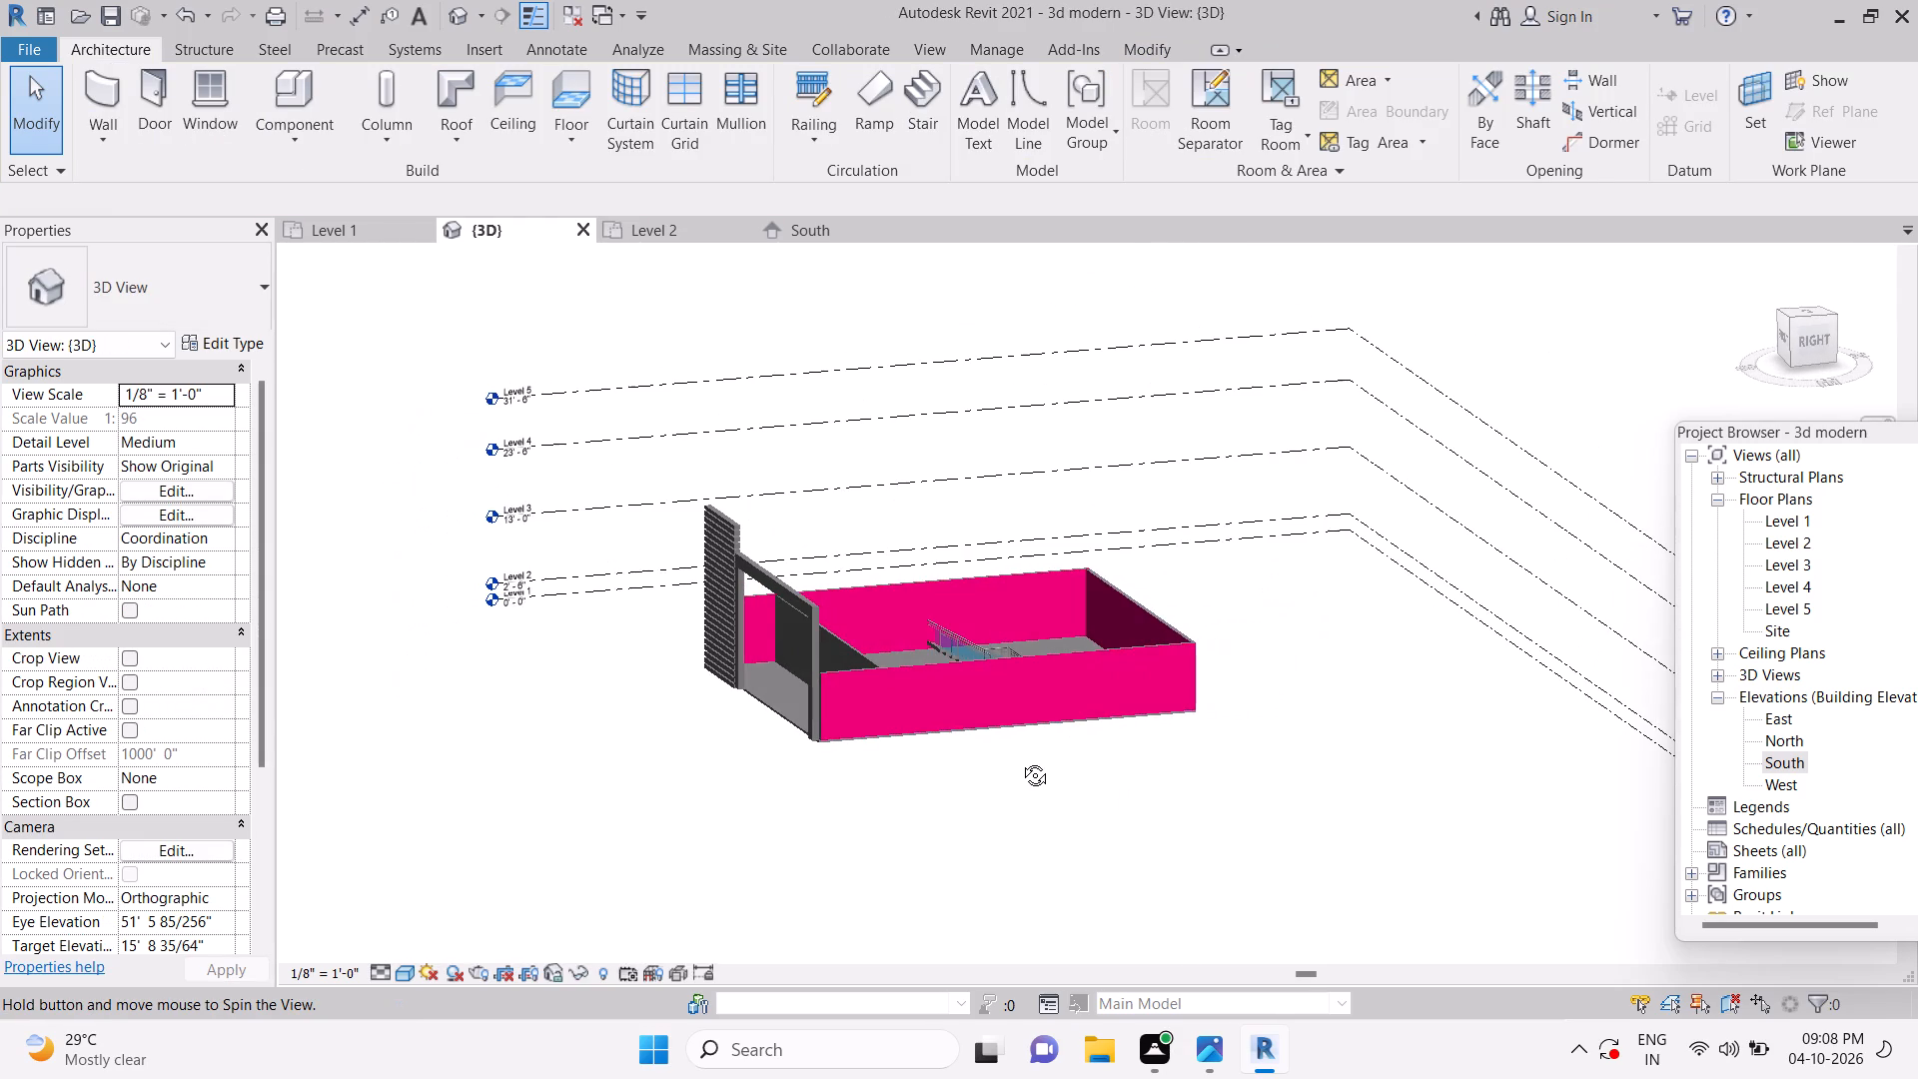
pyautogui.press('Escape')
pyautogui.press('Escape')
pyautogui.click(1203, 1060)
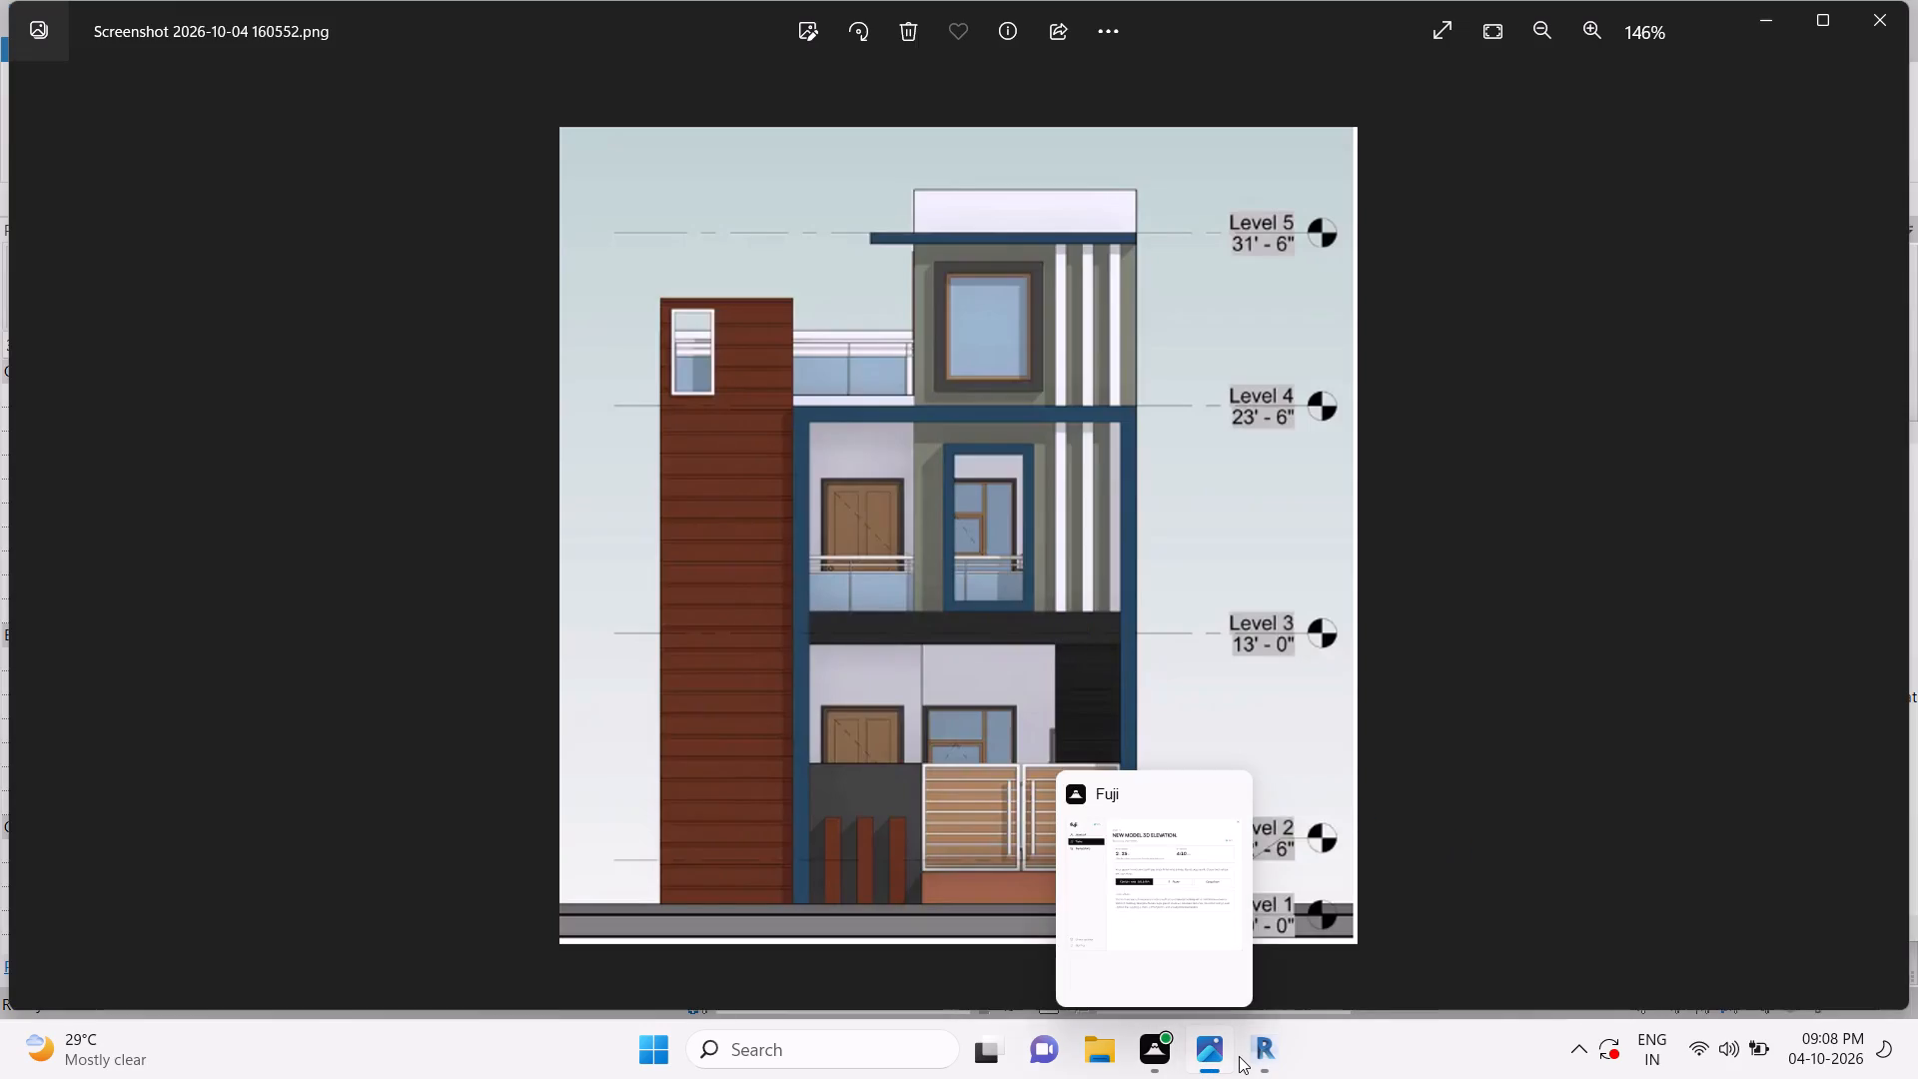
pyautogui.click(1266, 1058)
pyautogui.press('Escape')
pyautogui.keyDown('shift'); pyautogui.moveTo(952, 800); pyautogui.dragTo(1150, 856, button='middle'); pyautogui.keyUp('shift')
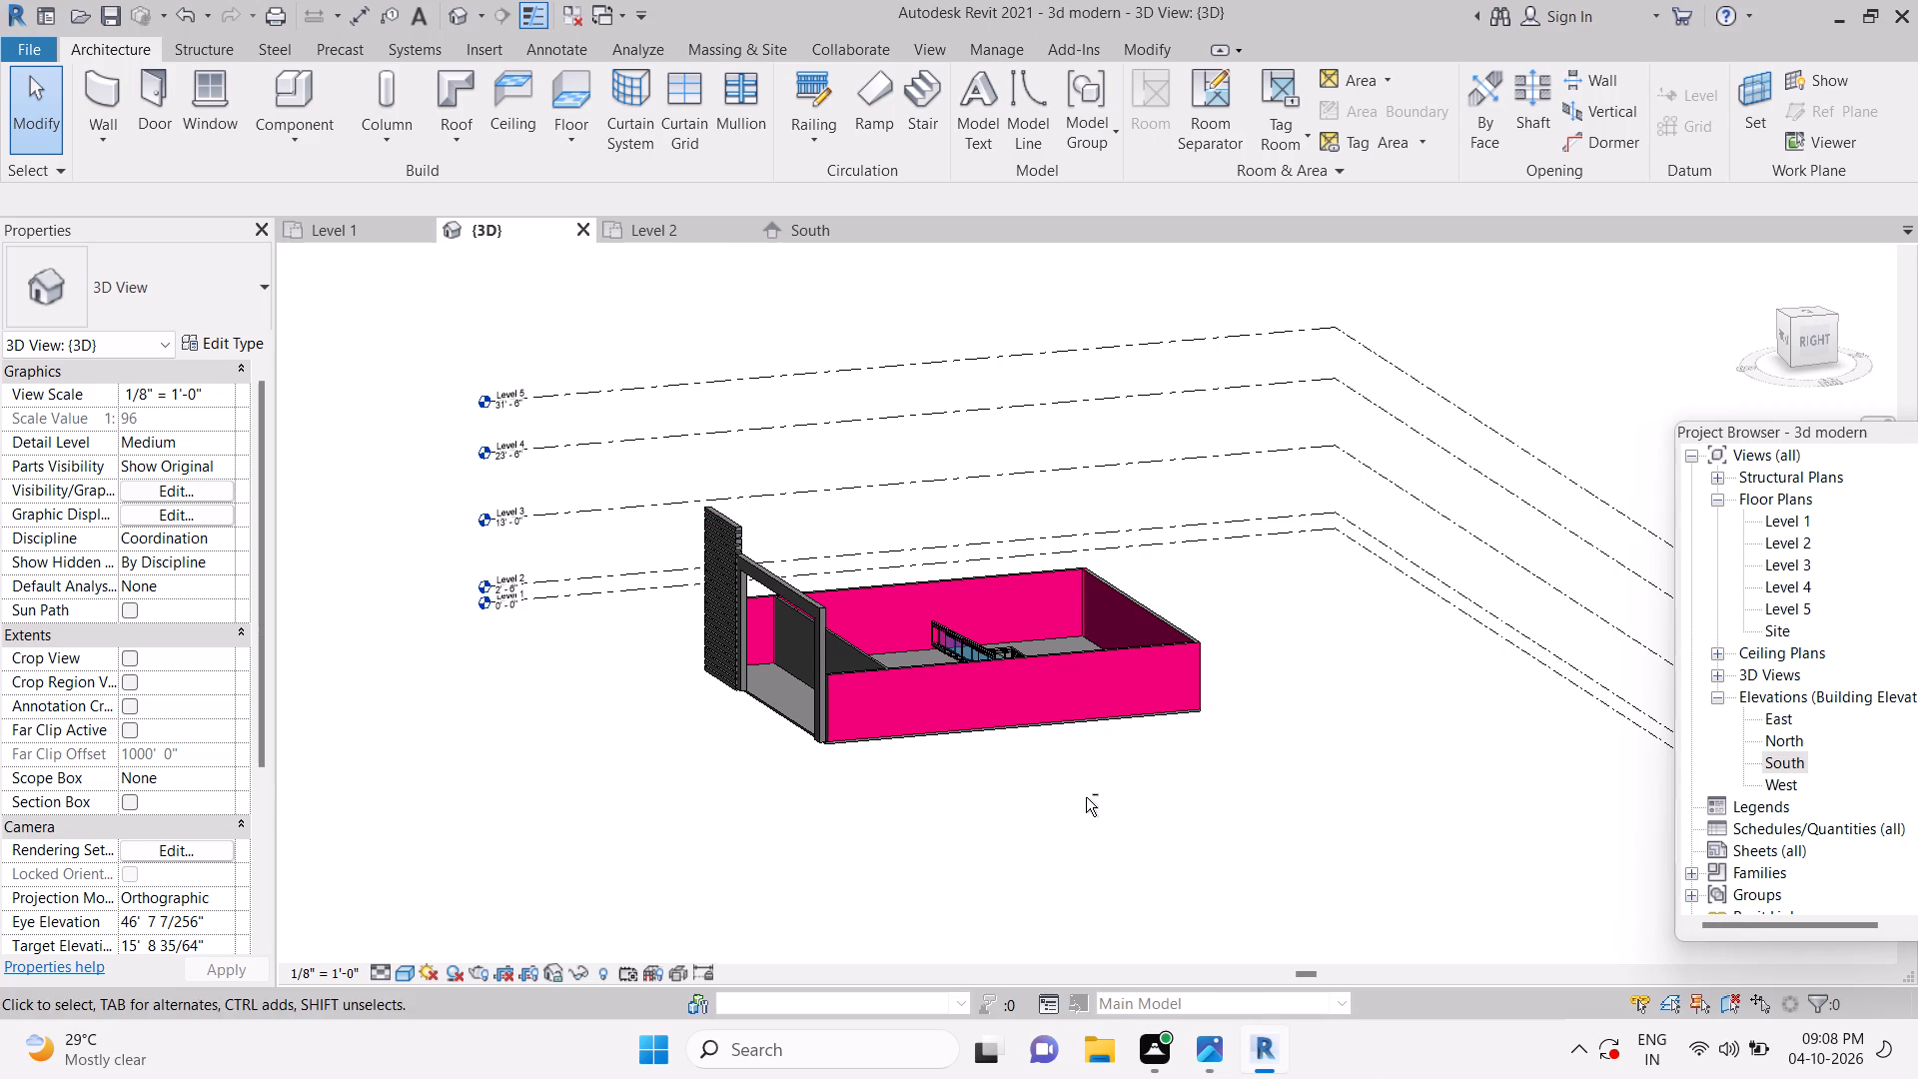
pyautogui.press('Escape')
pyautogui.press('Escape')
# Move the cross wall in the Level 2 plan back to about 22' from the front frame.
pyautogui.click(657, 234)
pyautogui.press('Escape')
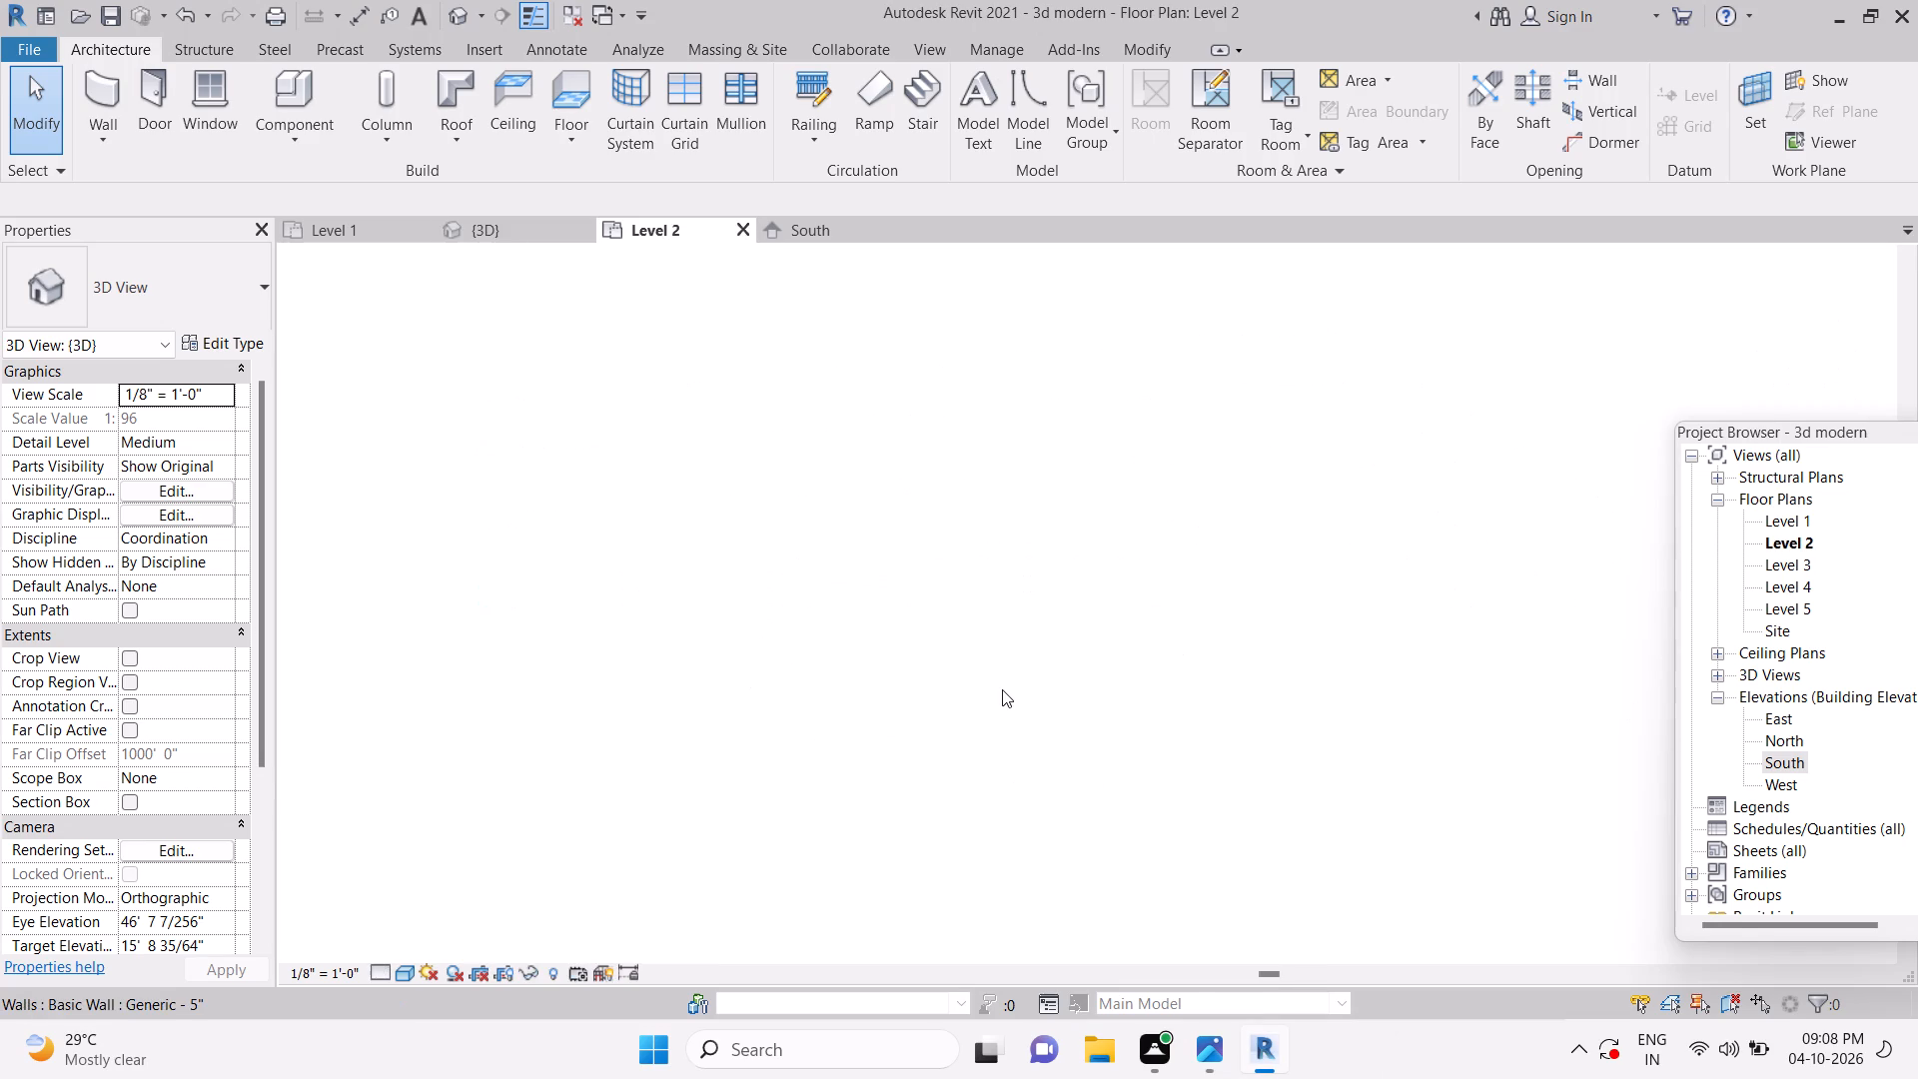
pyautogui.click(1101, 629)
pyautogui.moveTo(1058, 627); pyautogui.dragTo(1056, 582)
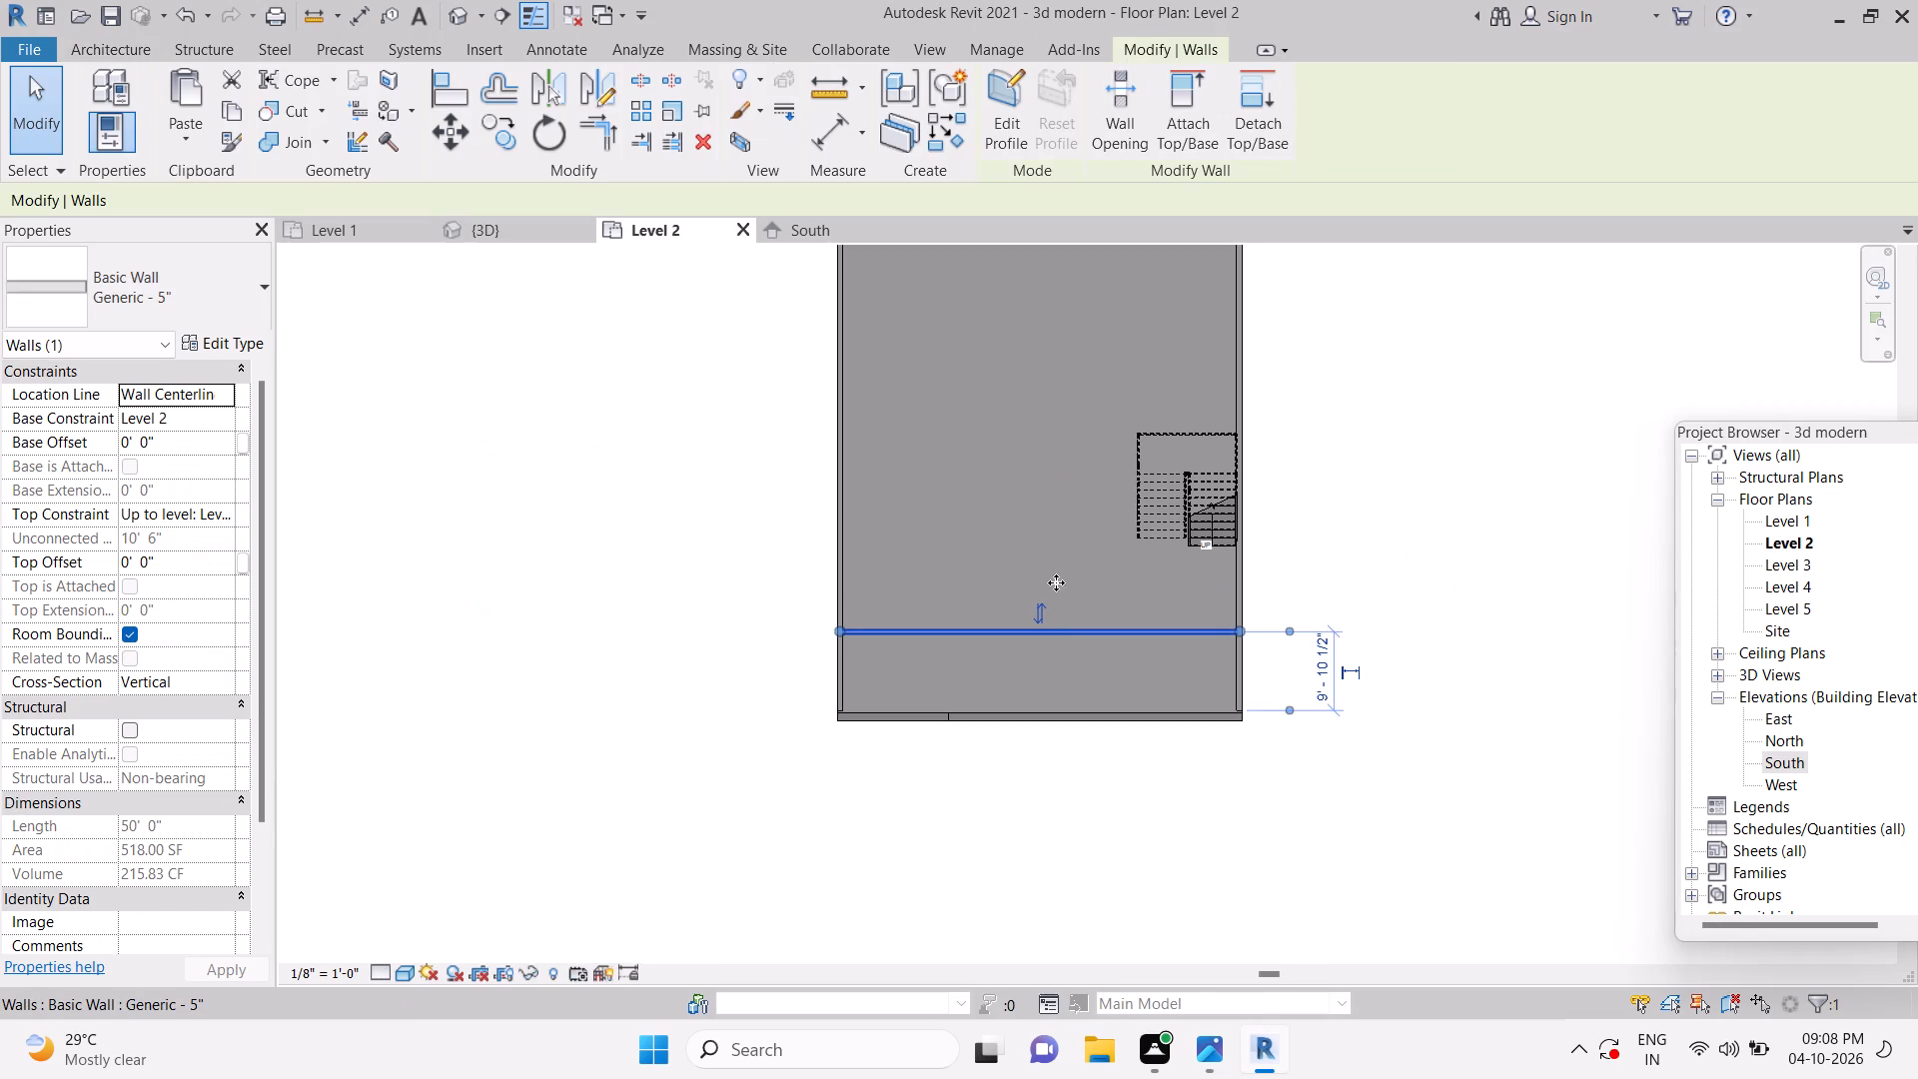
pyautogui.moveTo(1056, 582); pyautogui.dragTo(1052, 526)
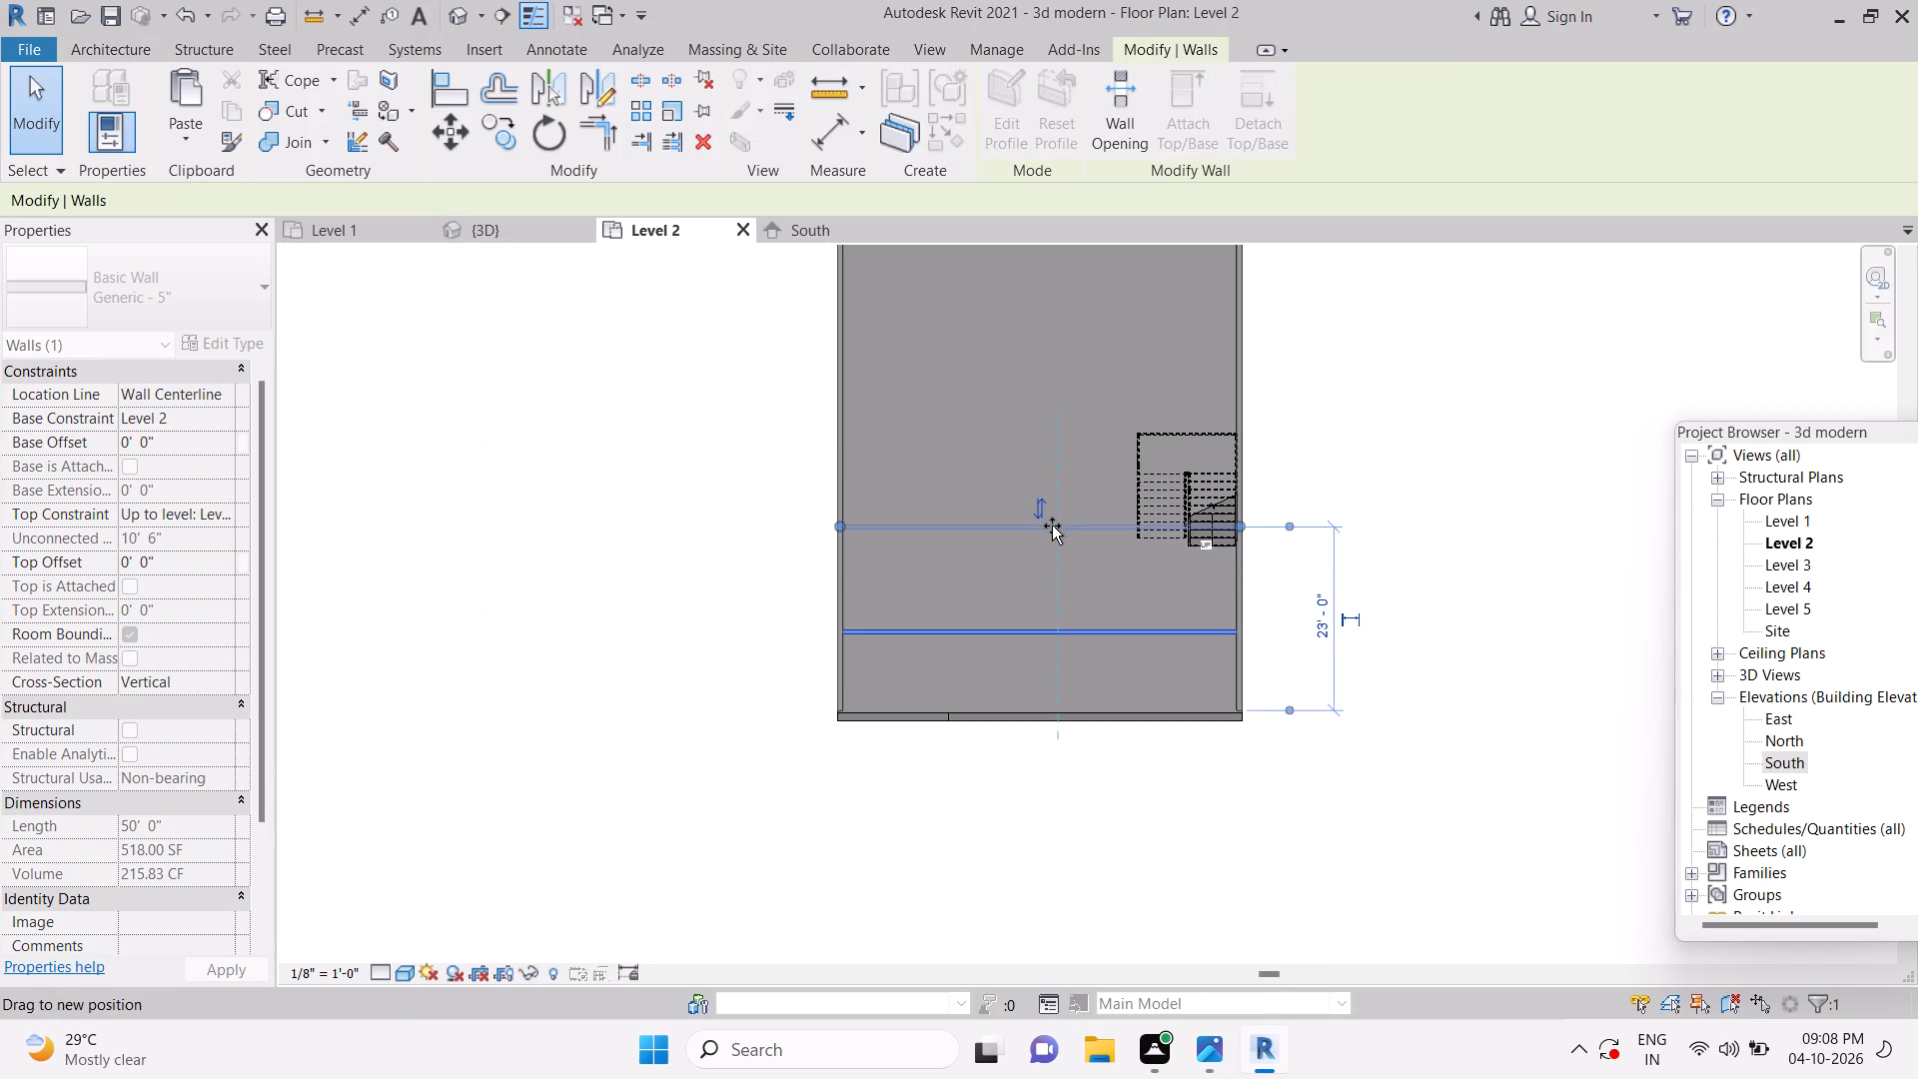
pyautogui.moveTo(1052, 526); pyautogui.dragTo(1052, 529)
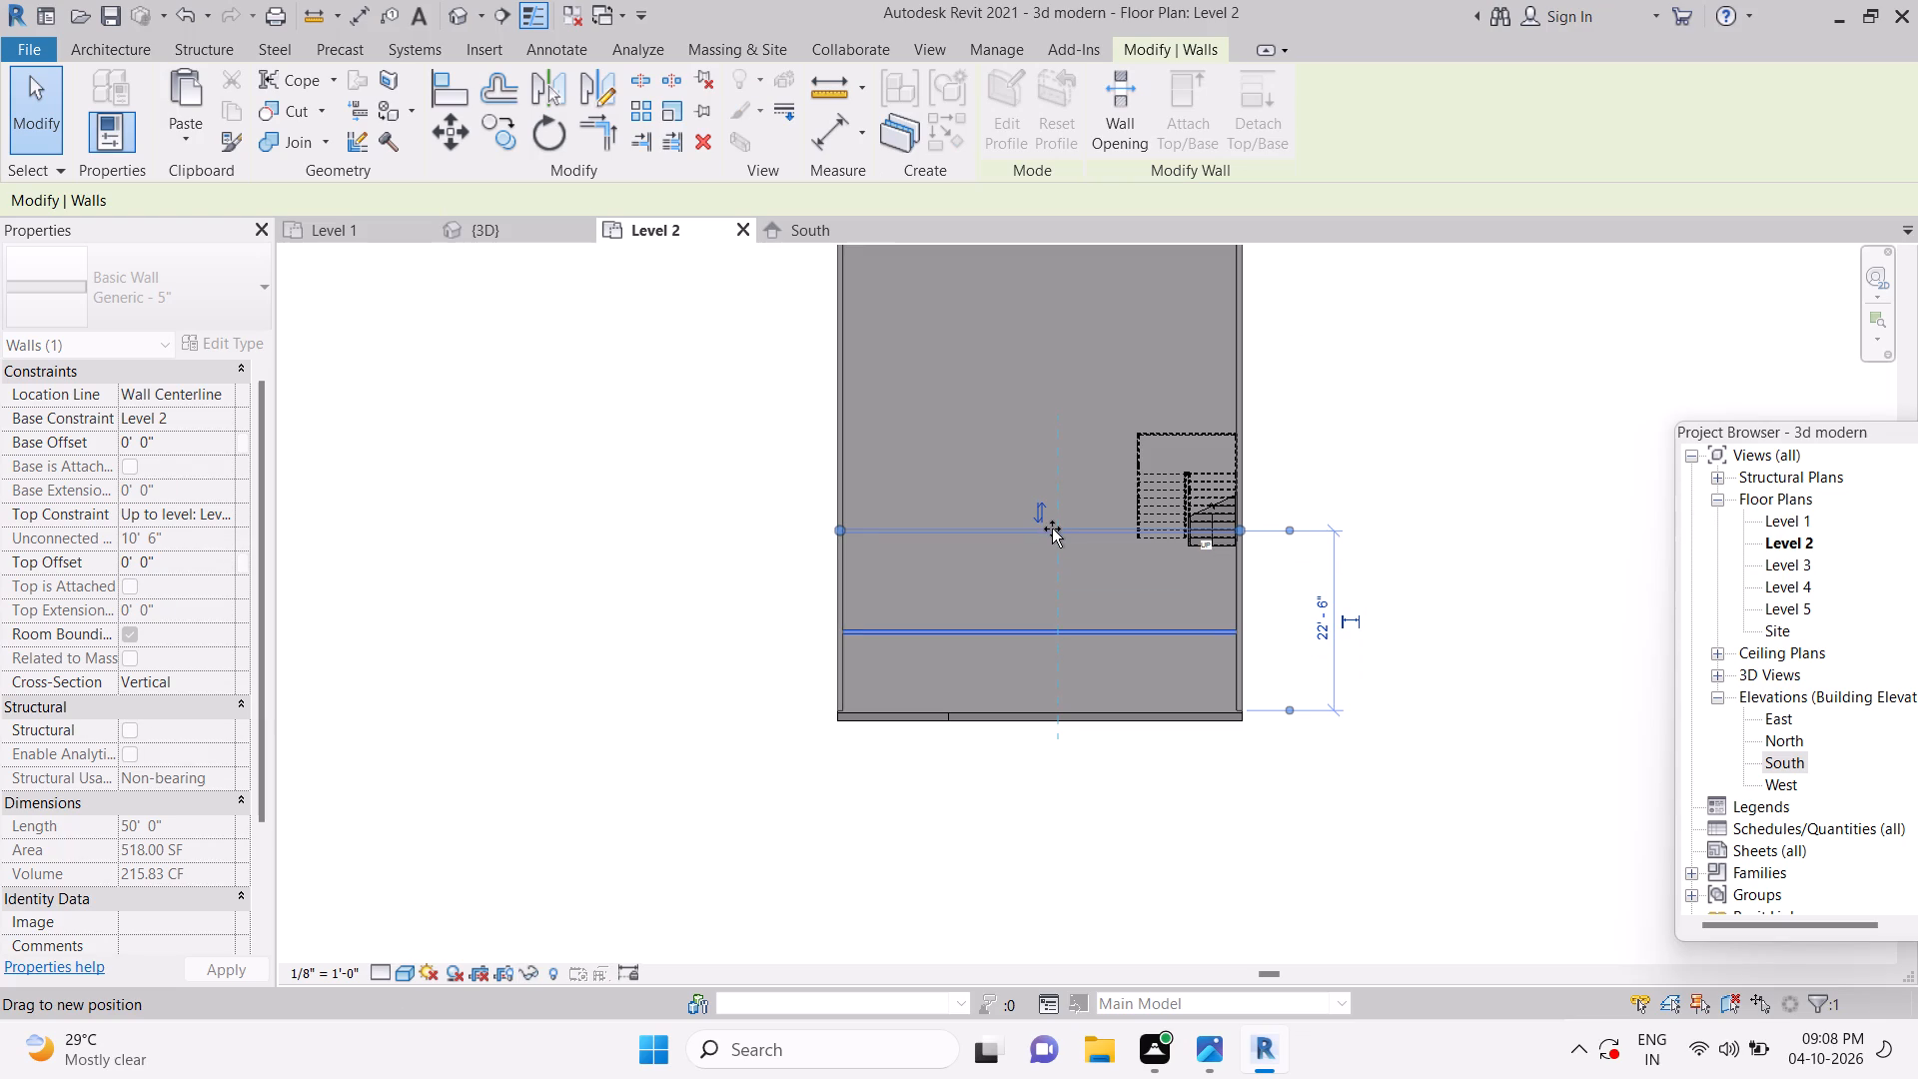
pyautogui.moveTo(1052, 529); pyautogui.dragTo(1052, 533)
# Shorten the stair-side end of the cross wall to the stair's outer edge, leaving it about 37' 6" long.
pyautogui.scroll(6, 1232, 532)
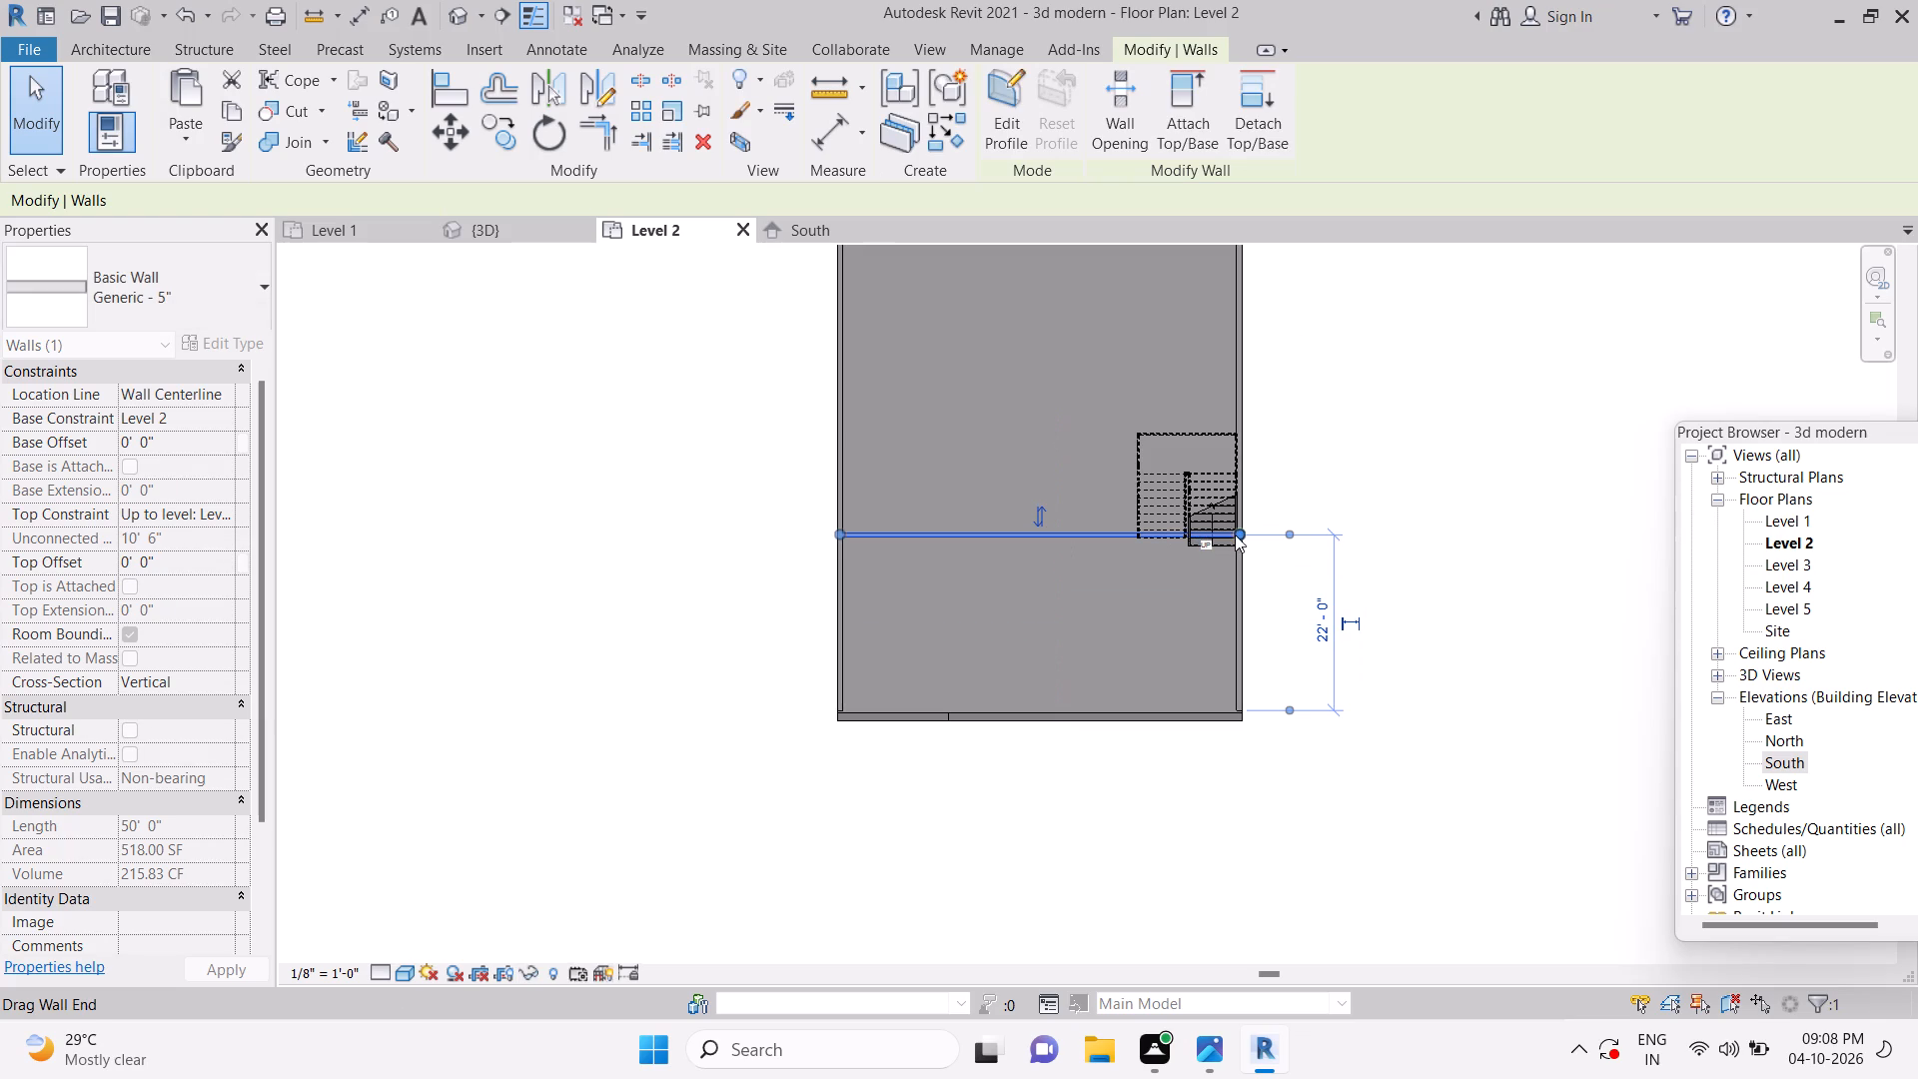
pyautogui.moveTo(1247, 536); pyautogui.dragTo(1015, 551)
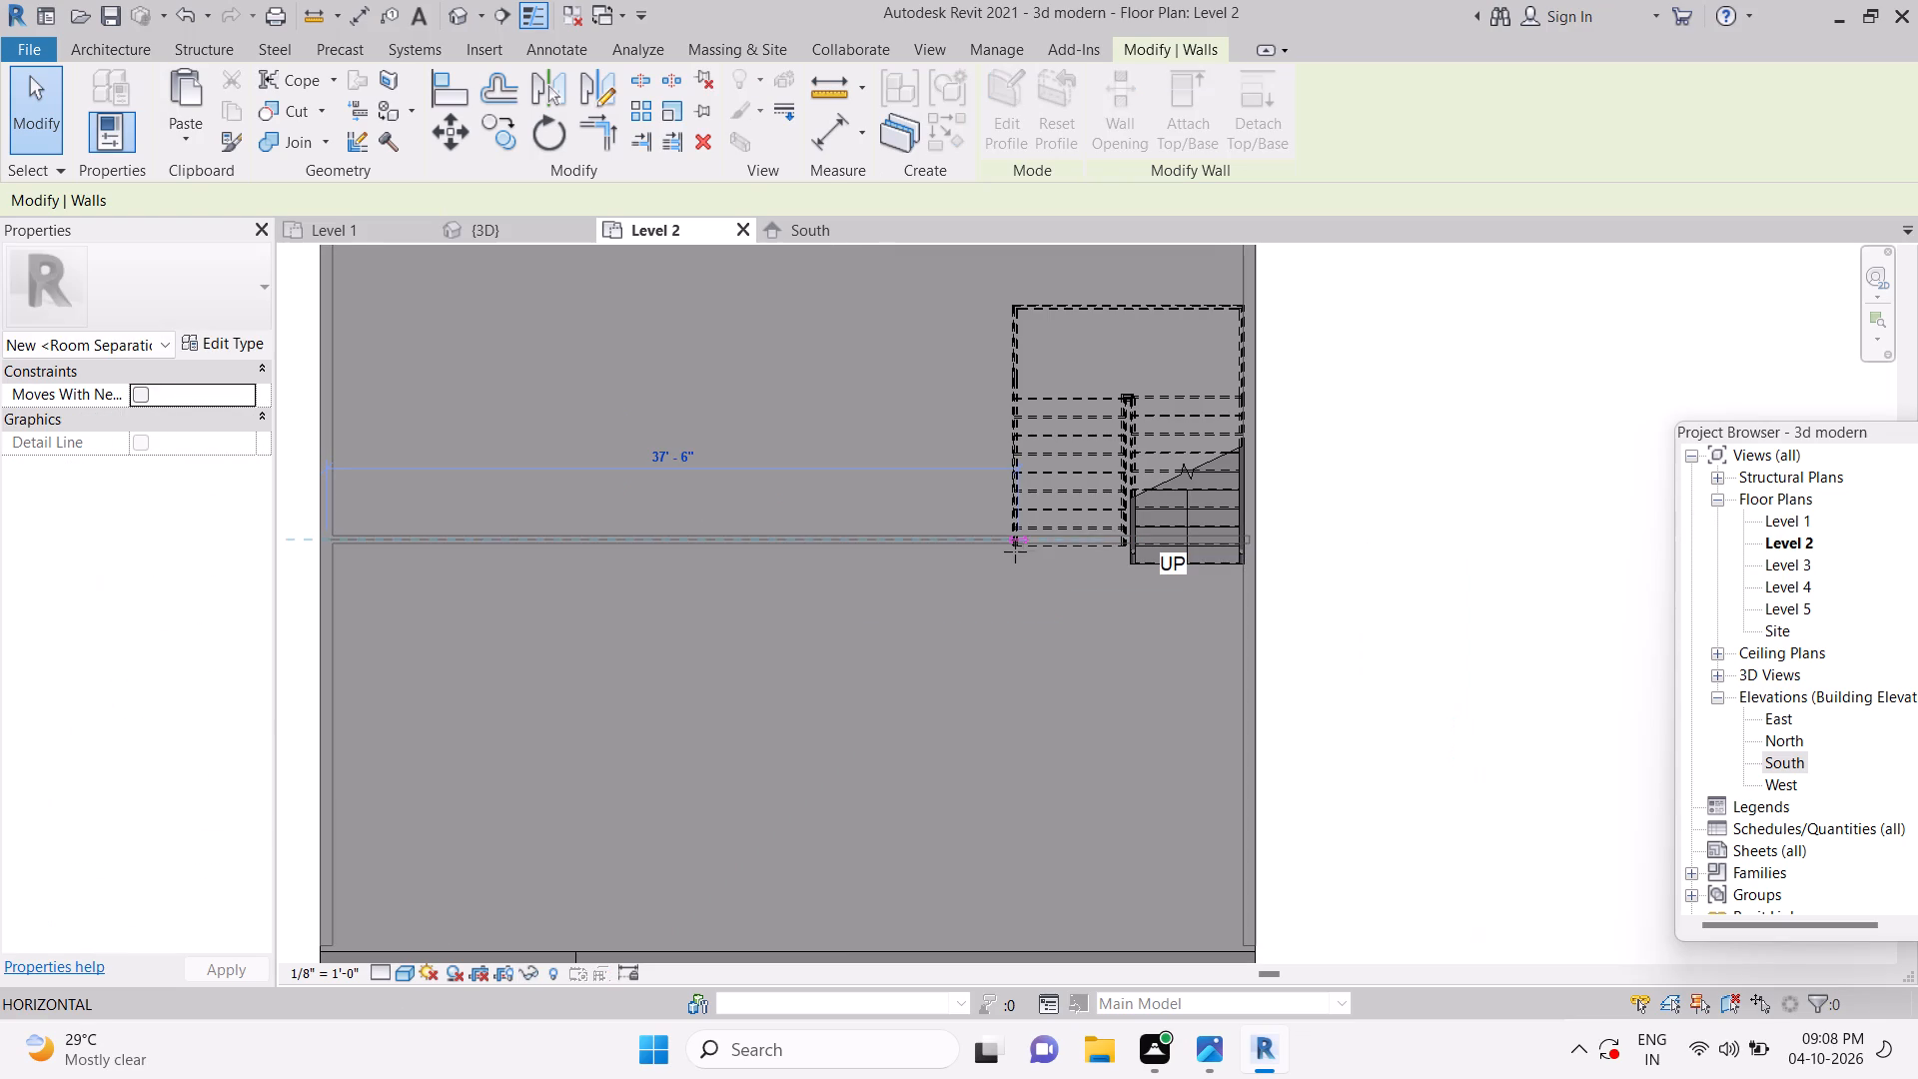
pyautogui.moveTo(1015, 551); pyautogui.dragTo(1013, 549)
pyautogui.scroll(15, 1016, 545)
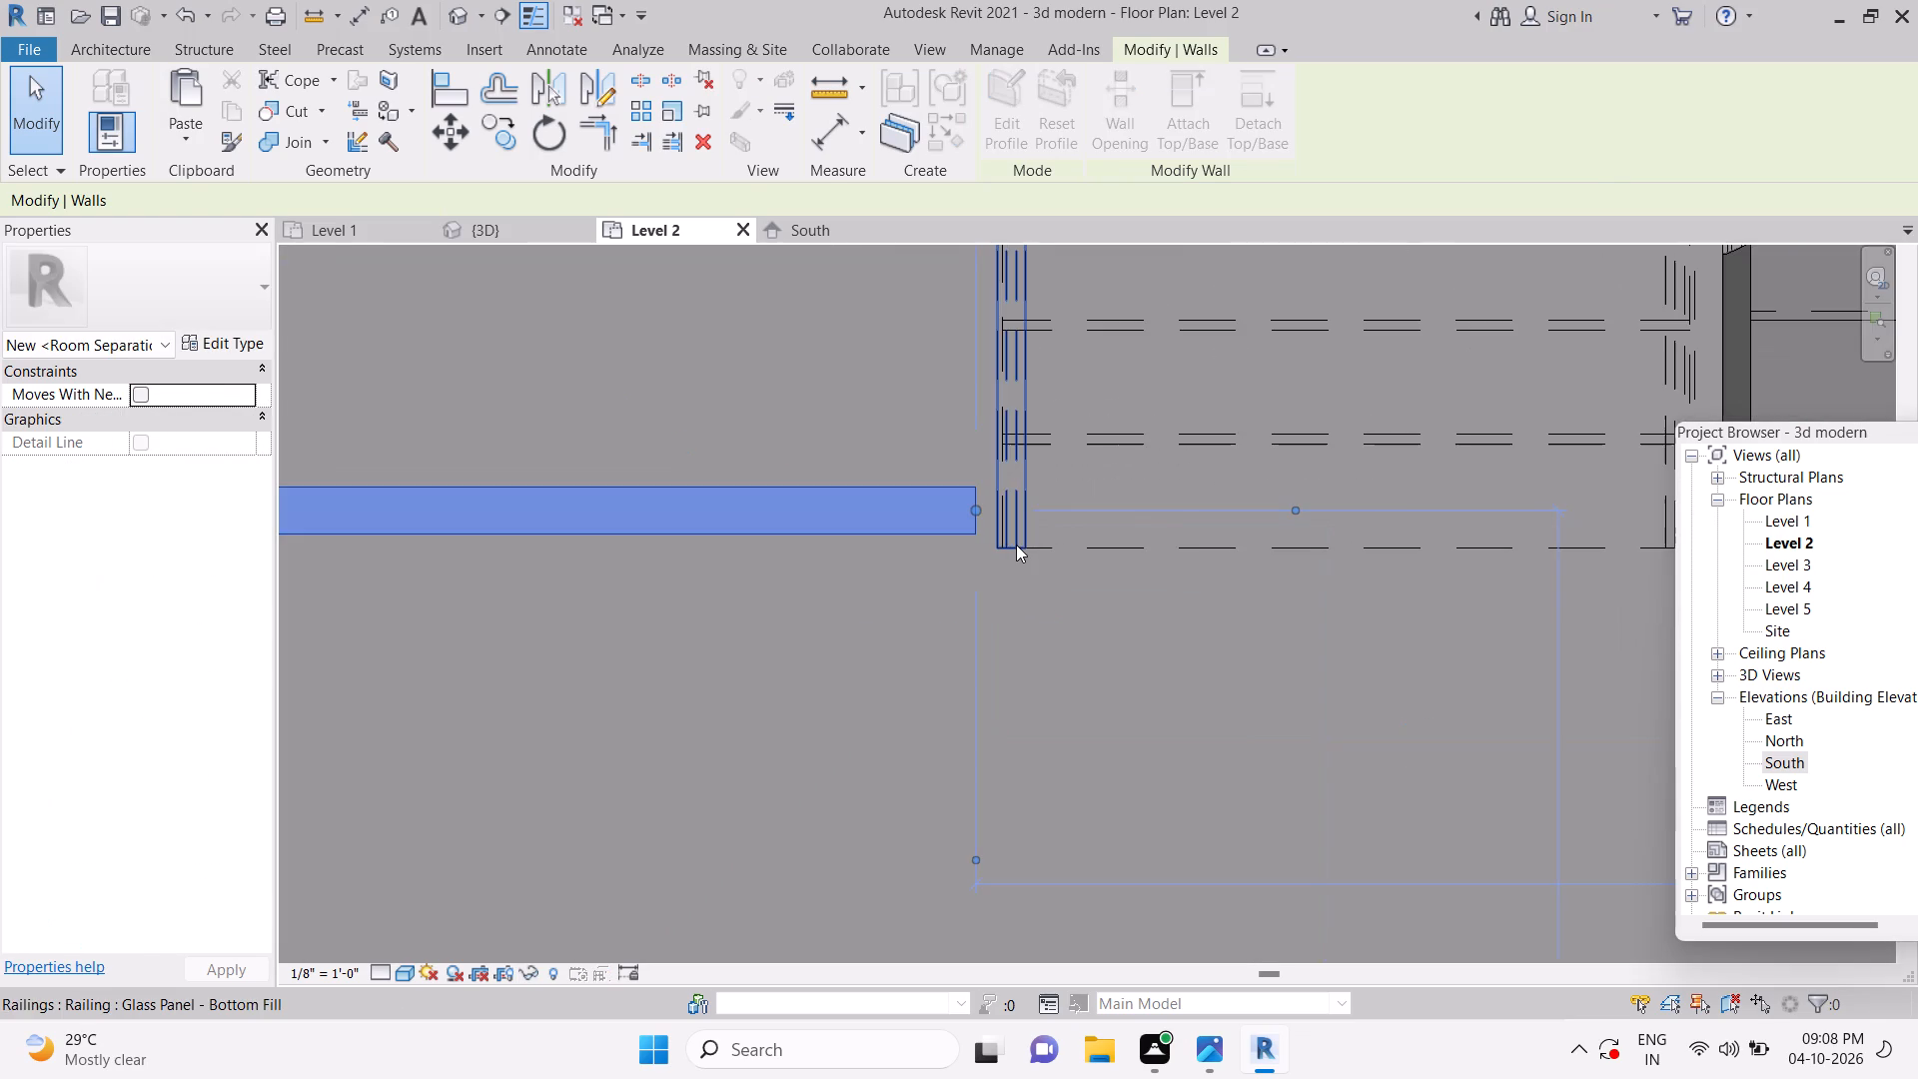
pyautogui.scroll(1, 1016, 544)
pyautogui.press('Escape')
pyautogui.press('Escape')
pyautogui.press('Escape')
pyautogui.press('Escape')
# Align the cross wall's end face with the outer edge of the stair railing.
pyautogui.press('a')
pyautogui.press('l')
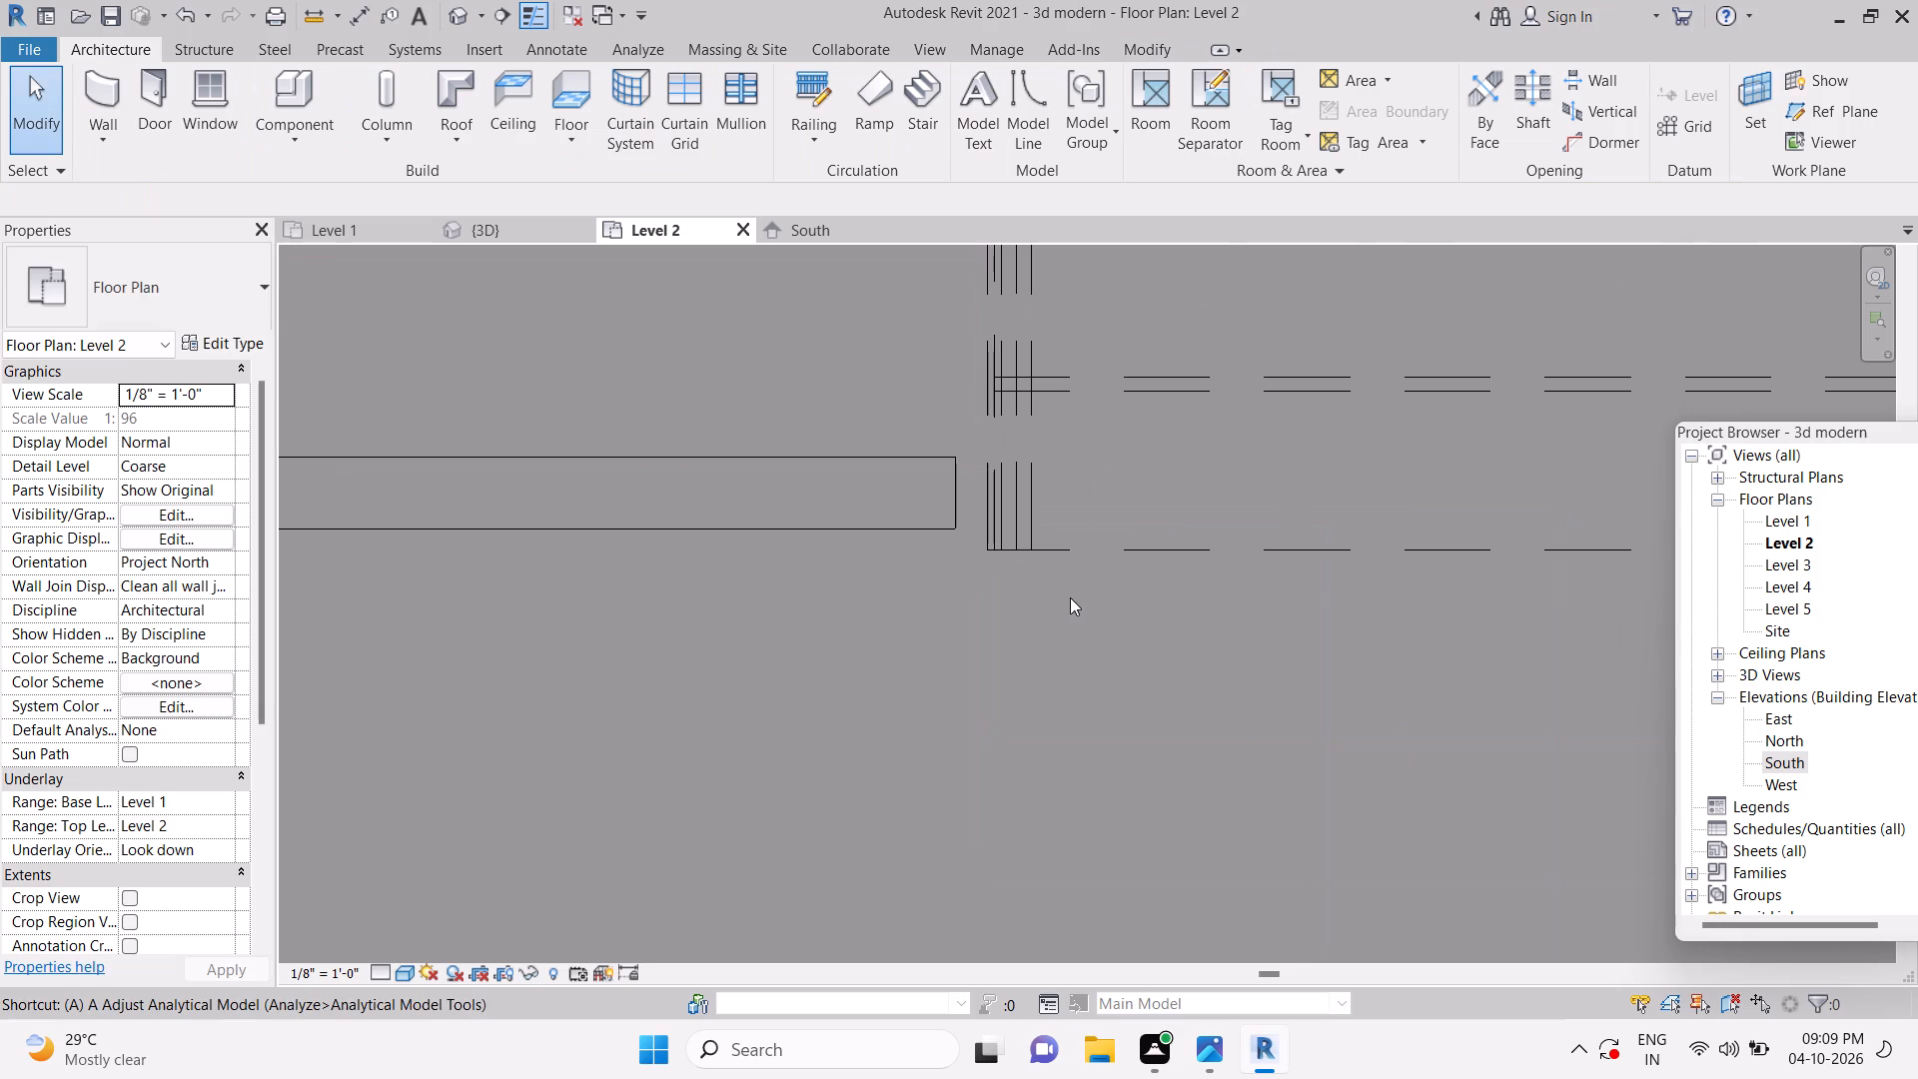
pyautogui.click(986, 483)
pyautogui.click(965, 496)
pyautogui.press('Escape')
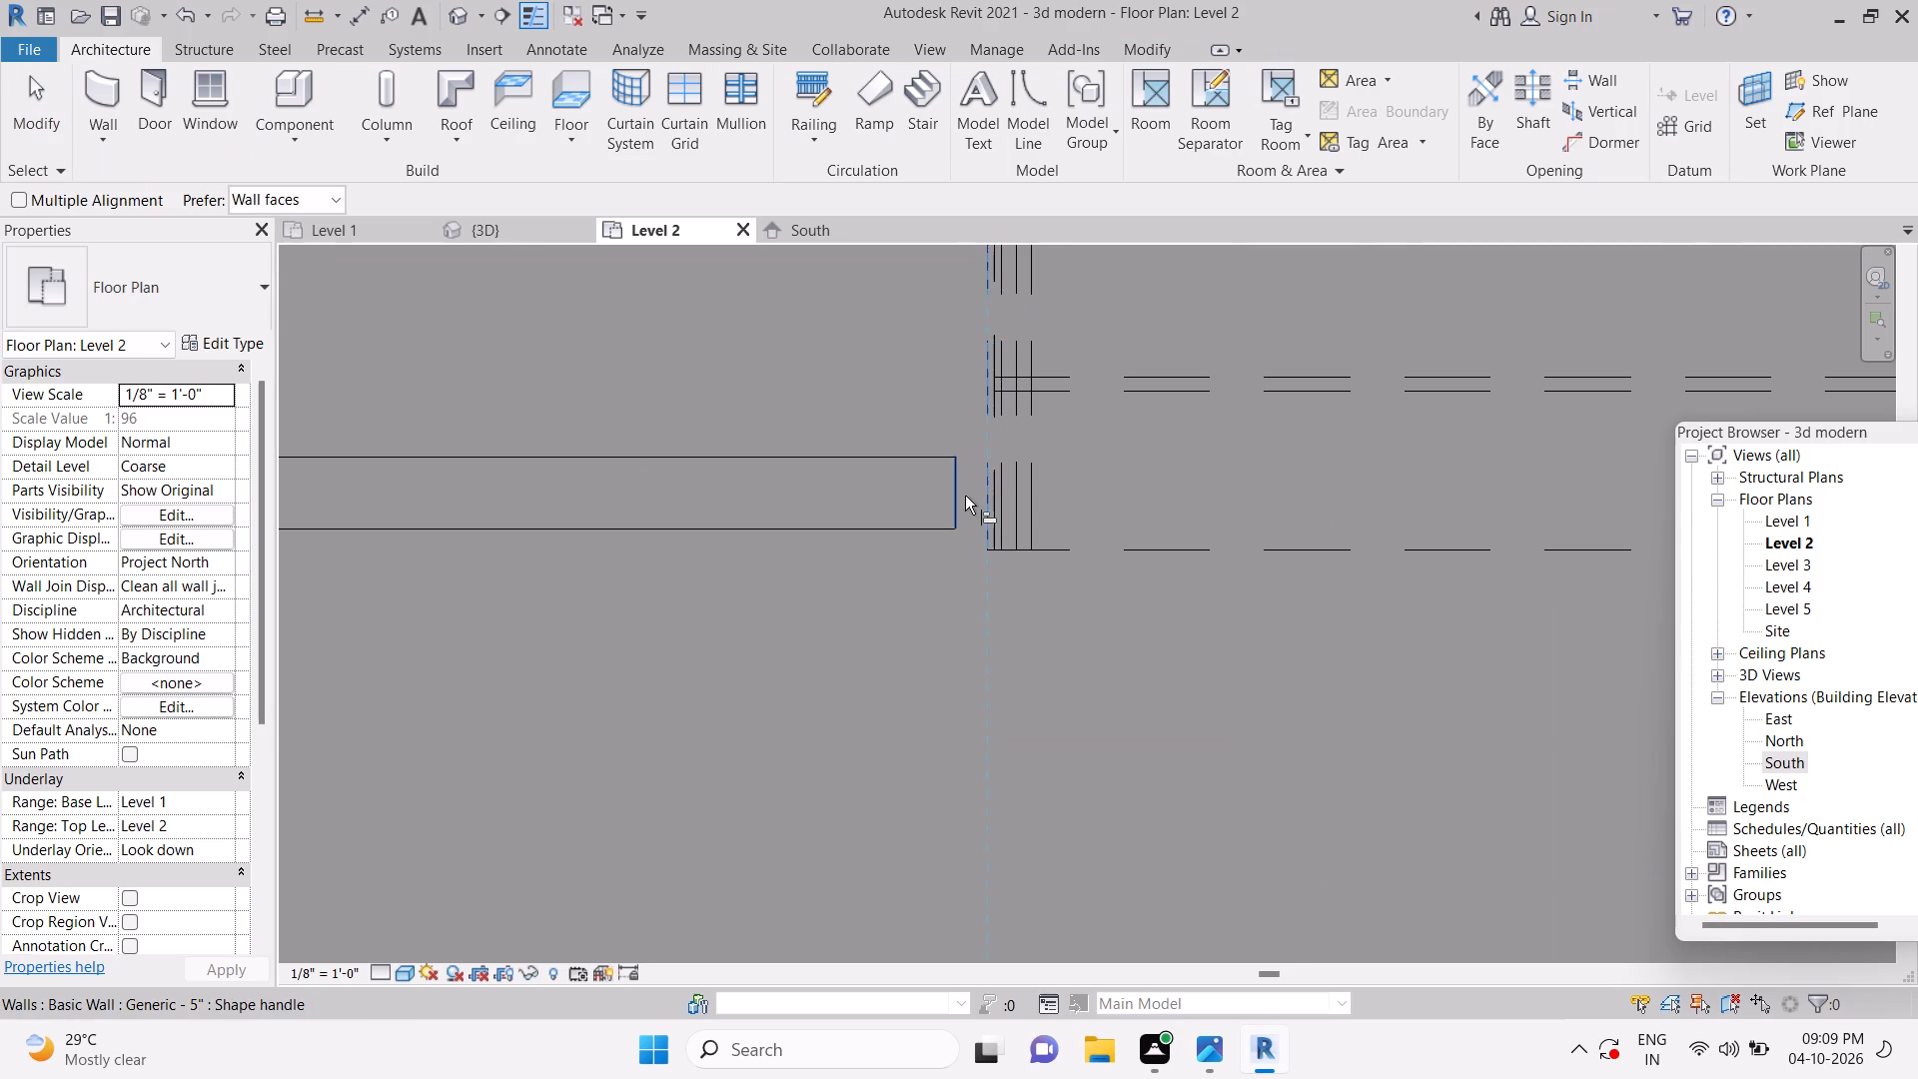
pyautogui.scroll(-3, 1067, 530)
pyautogui.press('Escape')
pyautogui.press('Escape')
# Save the project.
pyautogui.hotkey('ctrl', 's')
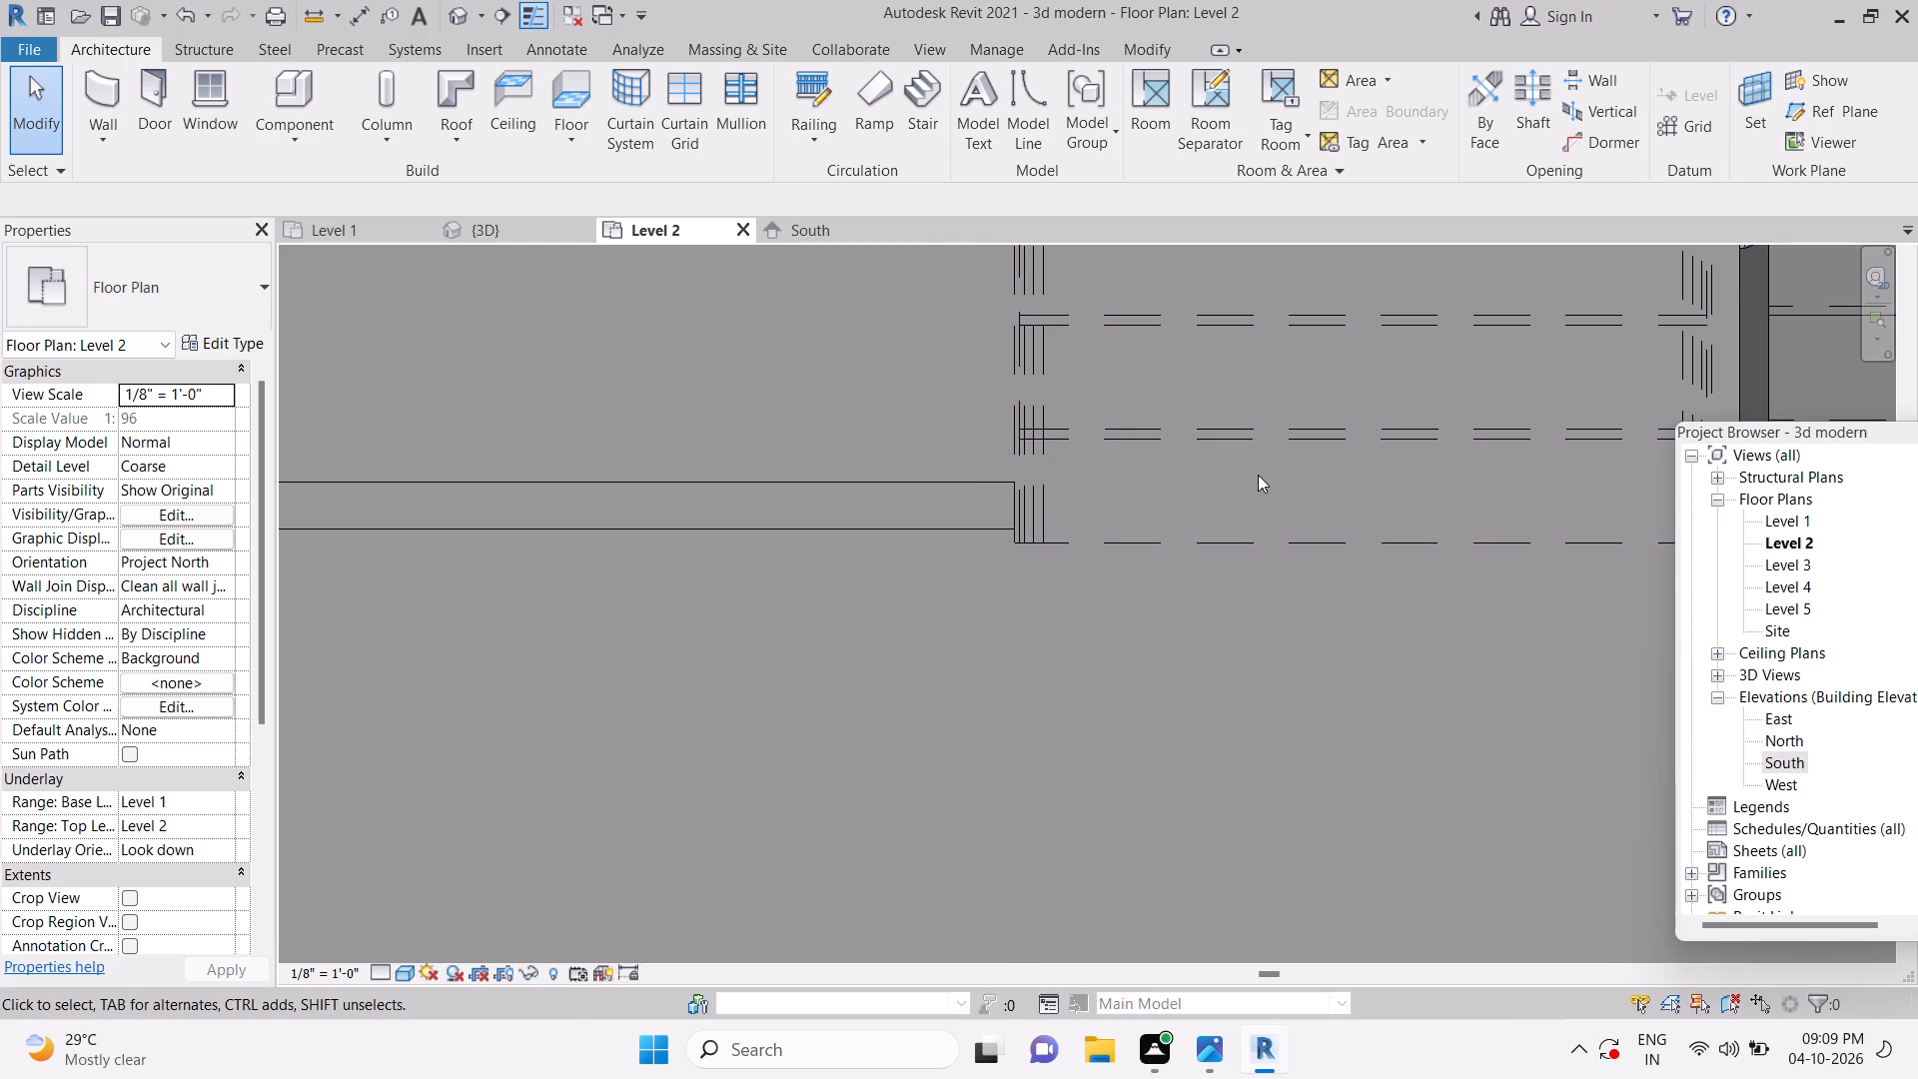
pyautogui.press('Escape')
pyautogui.press('Escape')
pyautogui.press('Escape')
# From the front 3D view, copy the Level 2 stair with its outer railing and paste them aligned to Level 3.
pyautogui.click(527, 228)
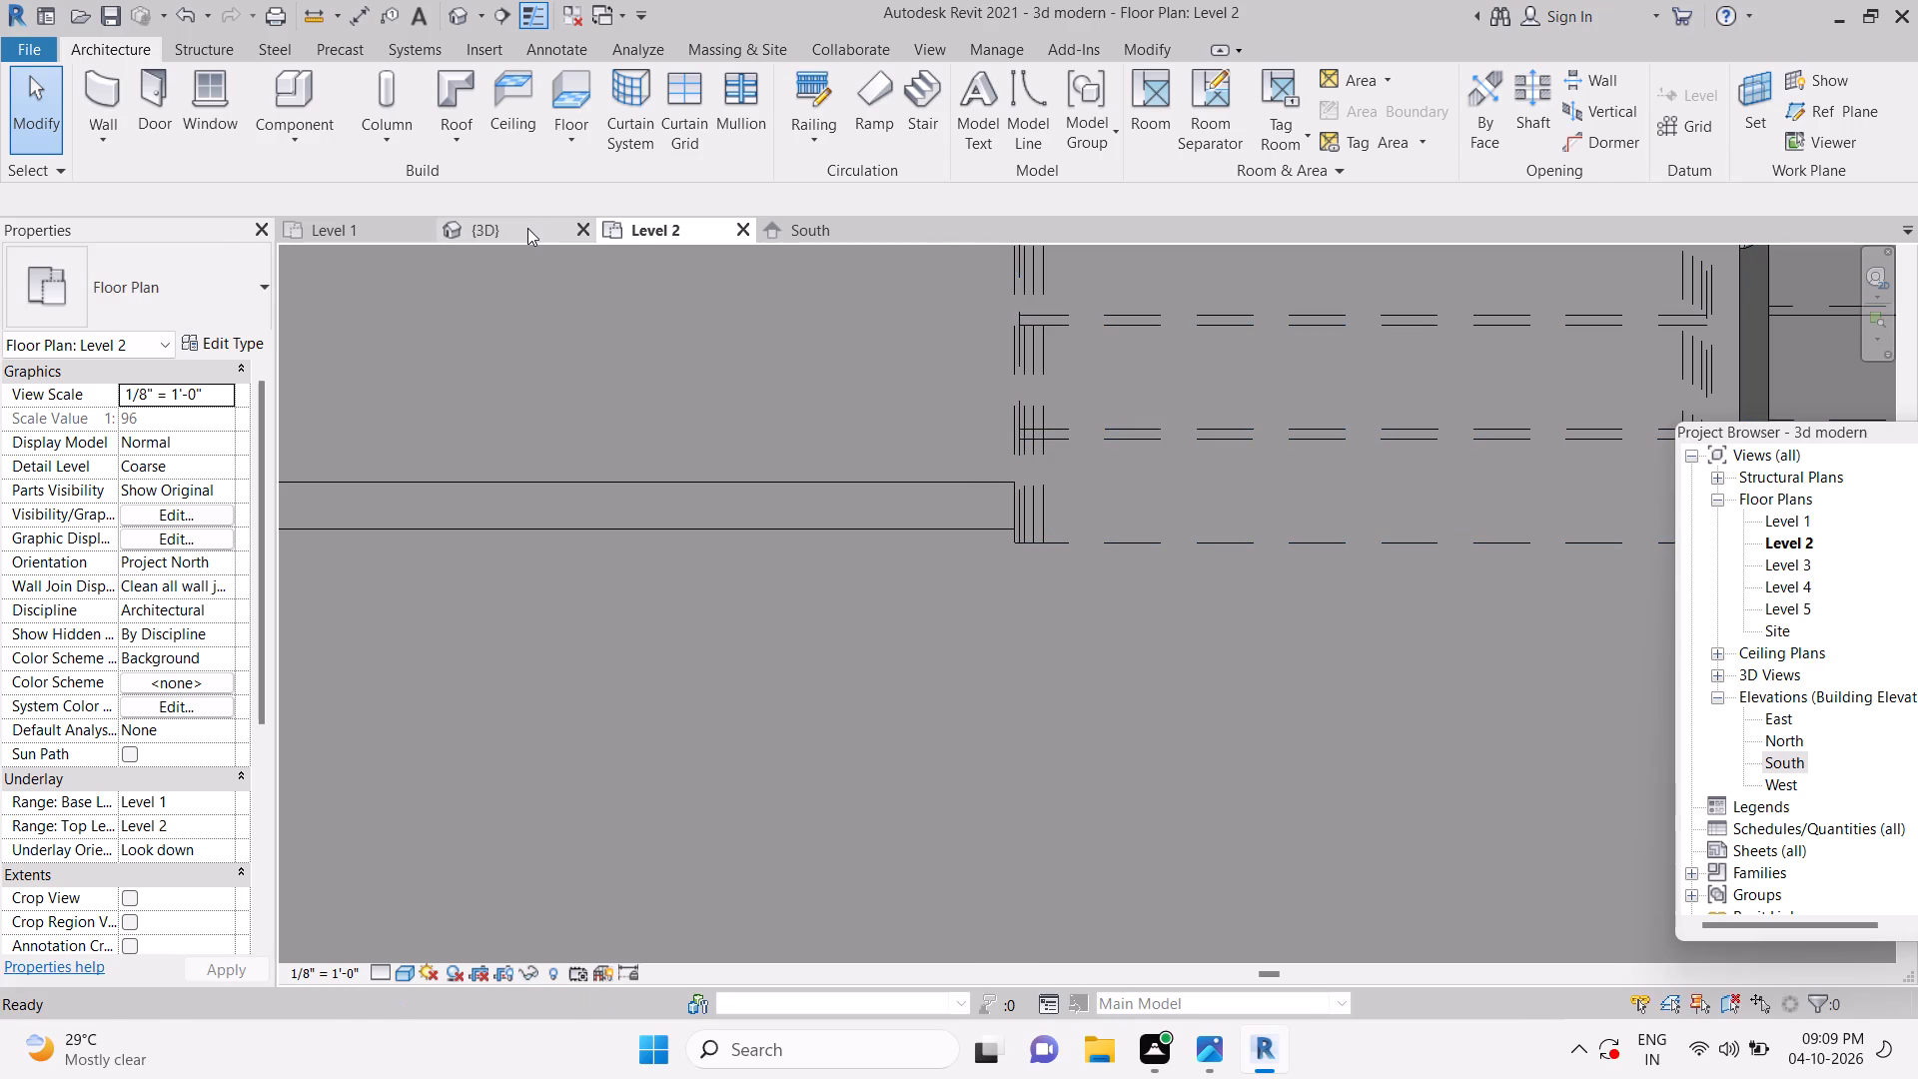
pyautogui.keyDown('shift'); pyautogui.moveTo(1016, 745); pyautogui.dragTo(1278, 728, button='middle'); pyautogui.keyUp('shift')
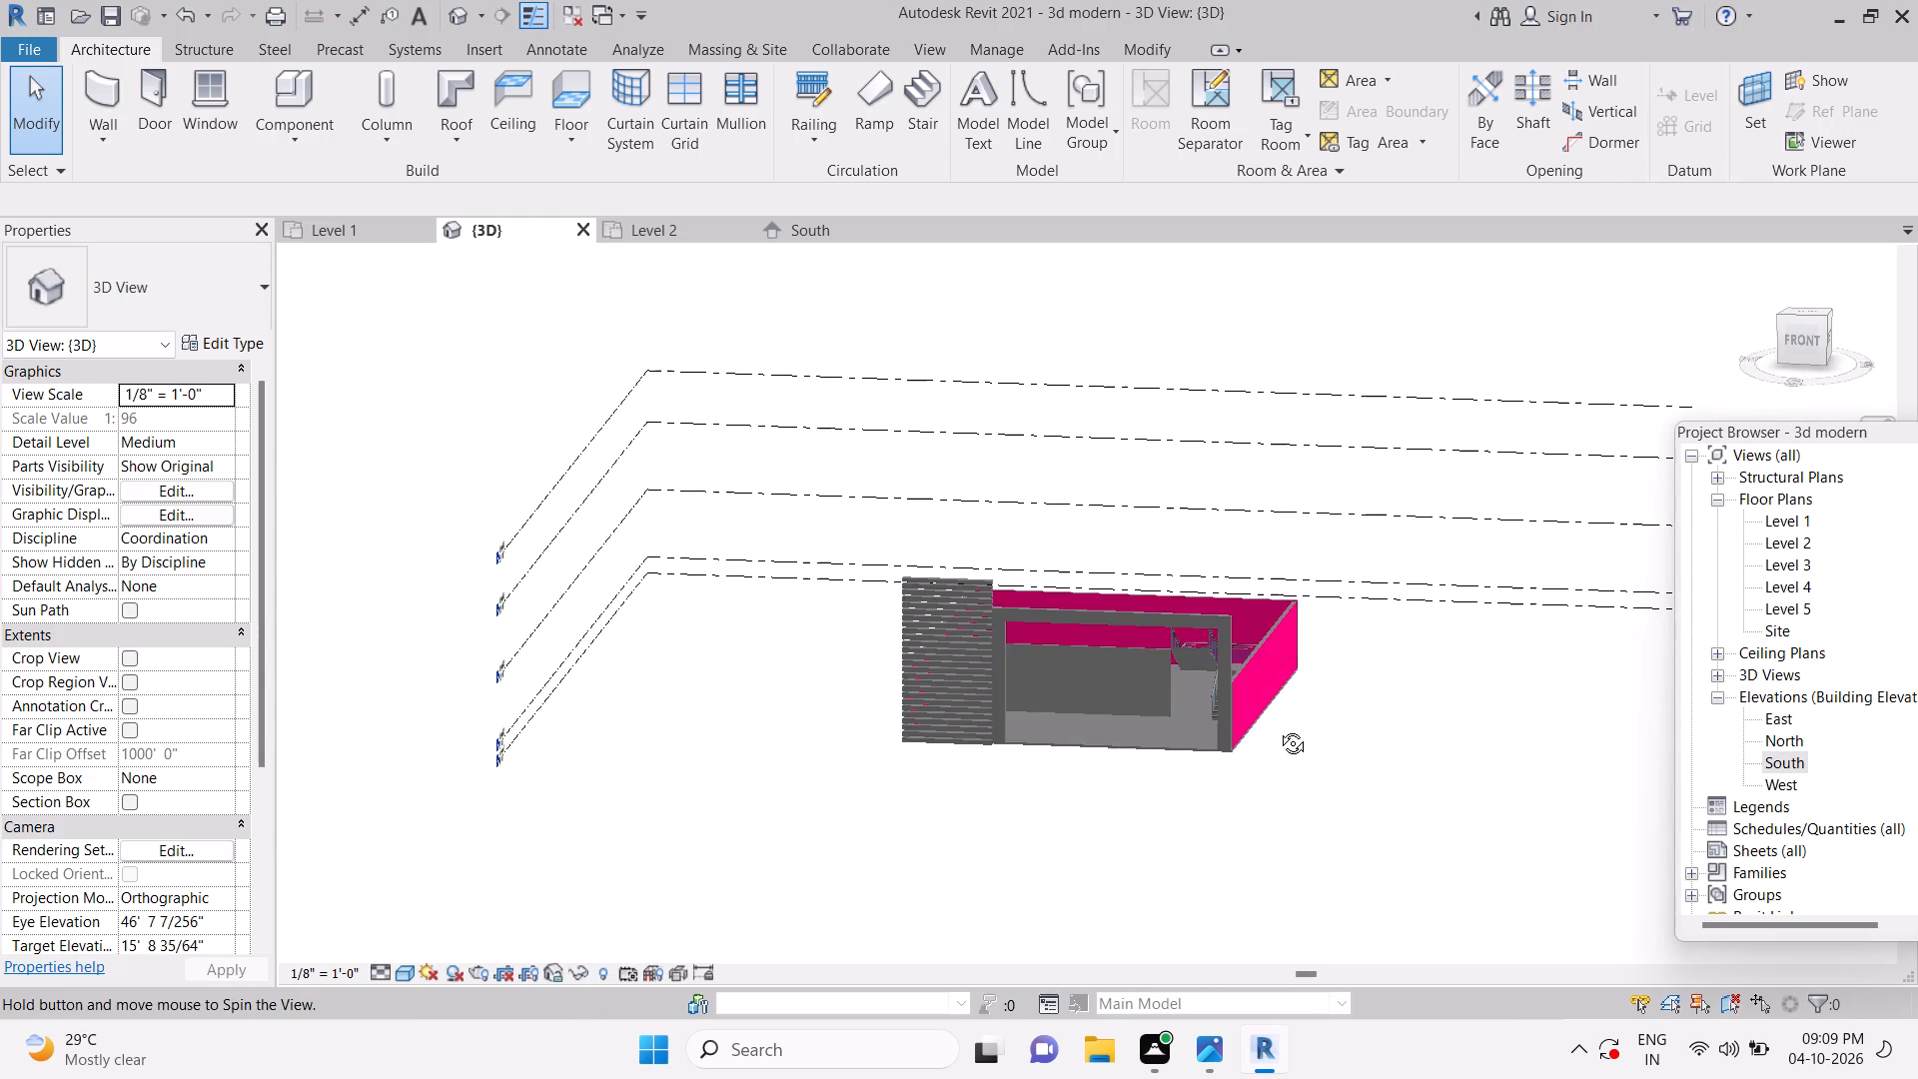
pyautogui.keyDown('shift'); pyautogui.moveTo(1278, 728); pyautogui.dragTo(1293, 669, button='middle'); pyautogui.keyUp('shift')
pyautogui.click(1795, 334)
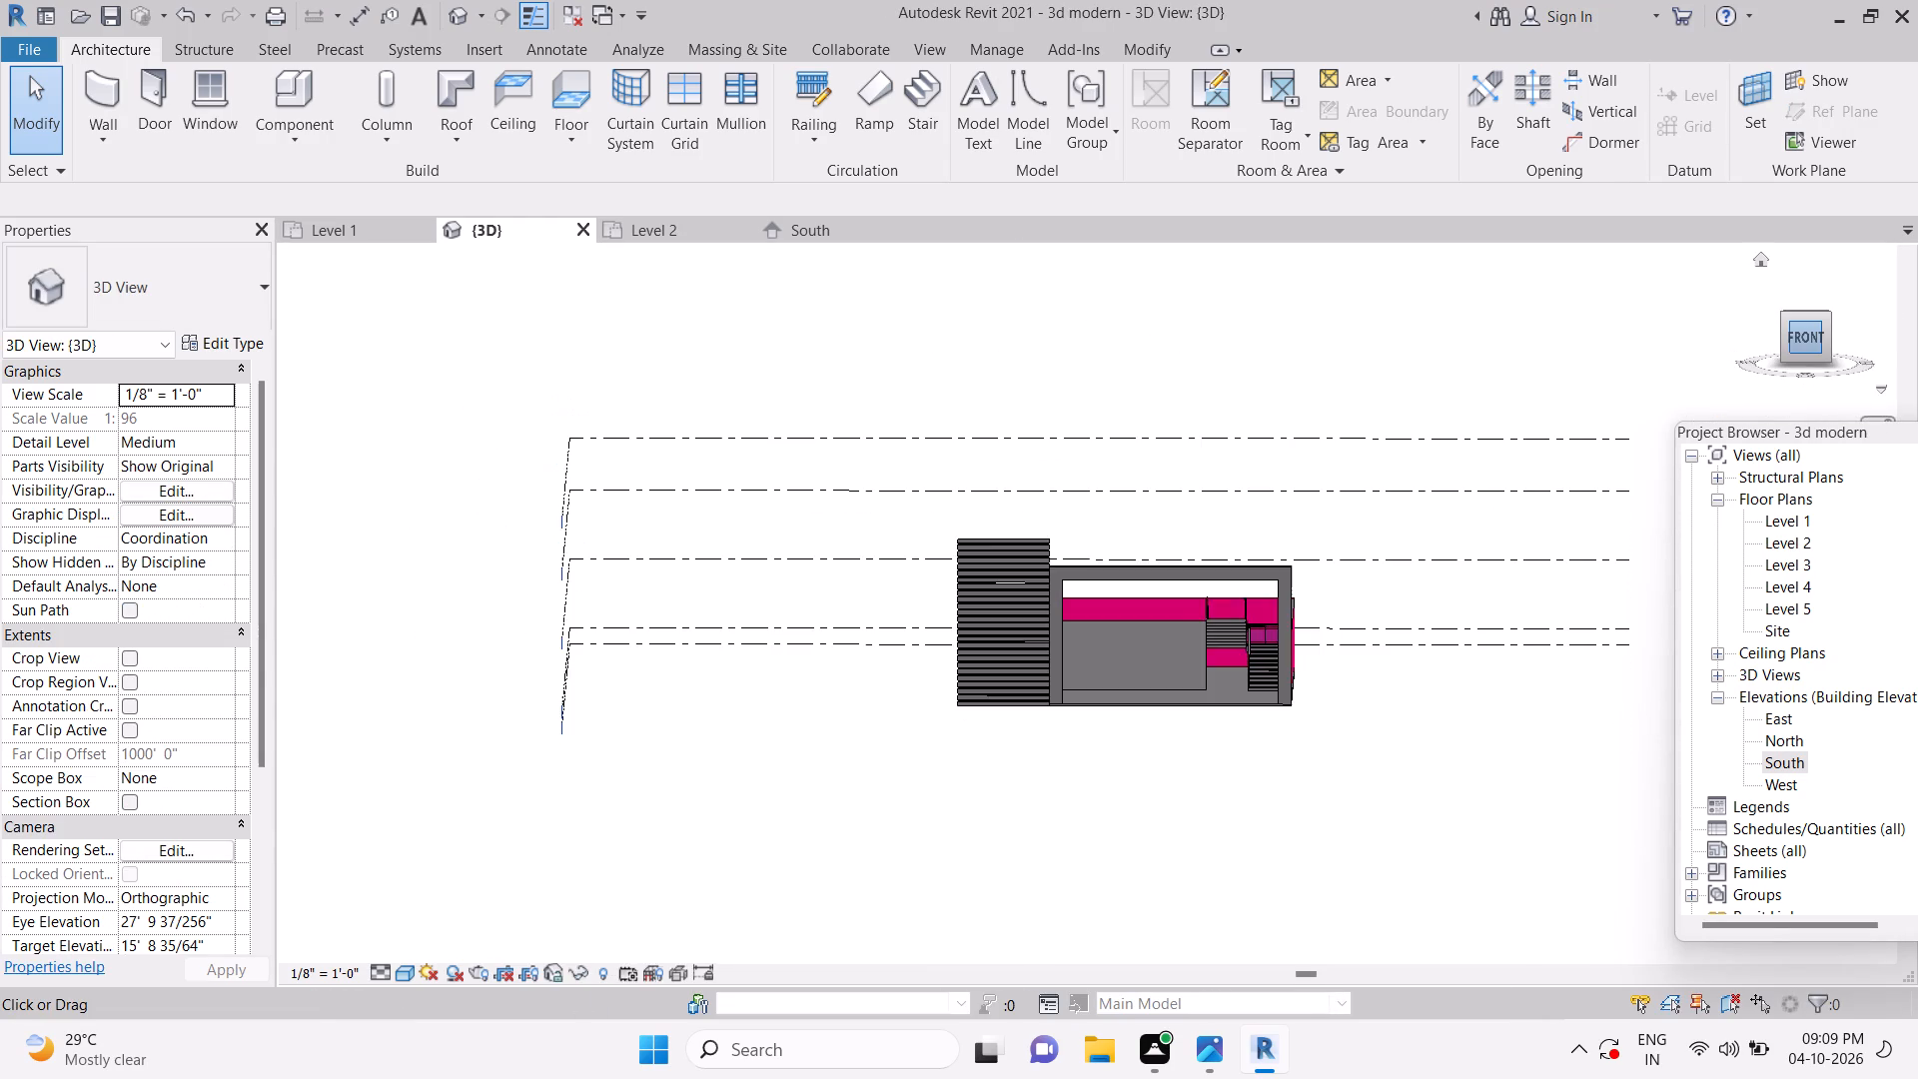
pyautogui.scroll(4, 1113, 651)
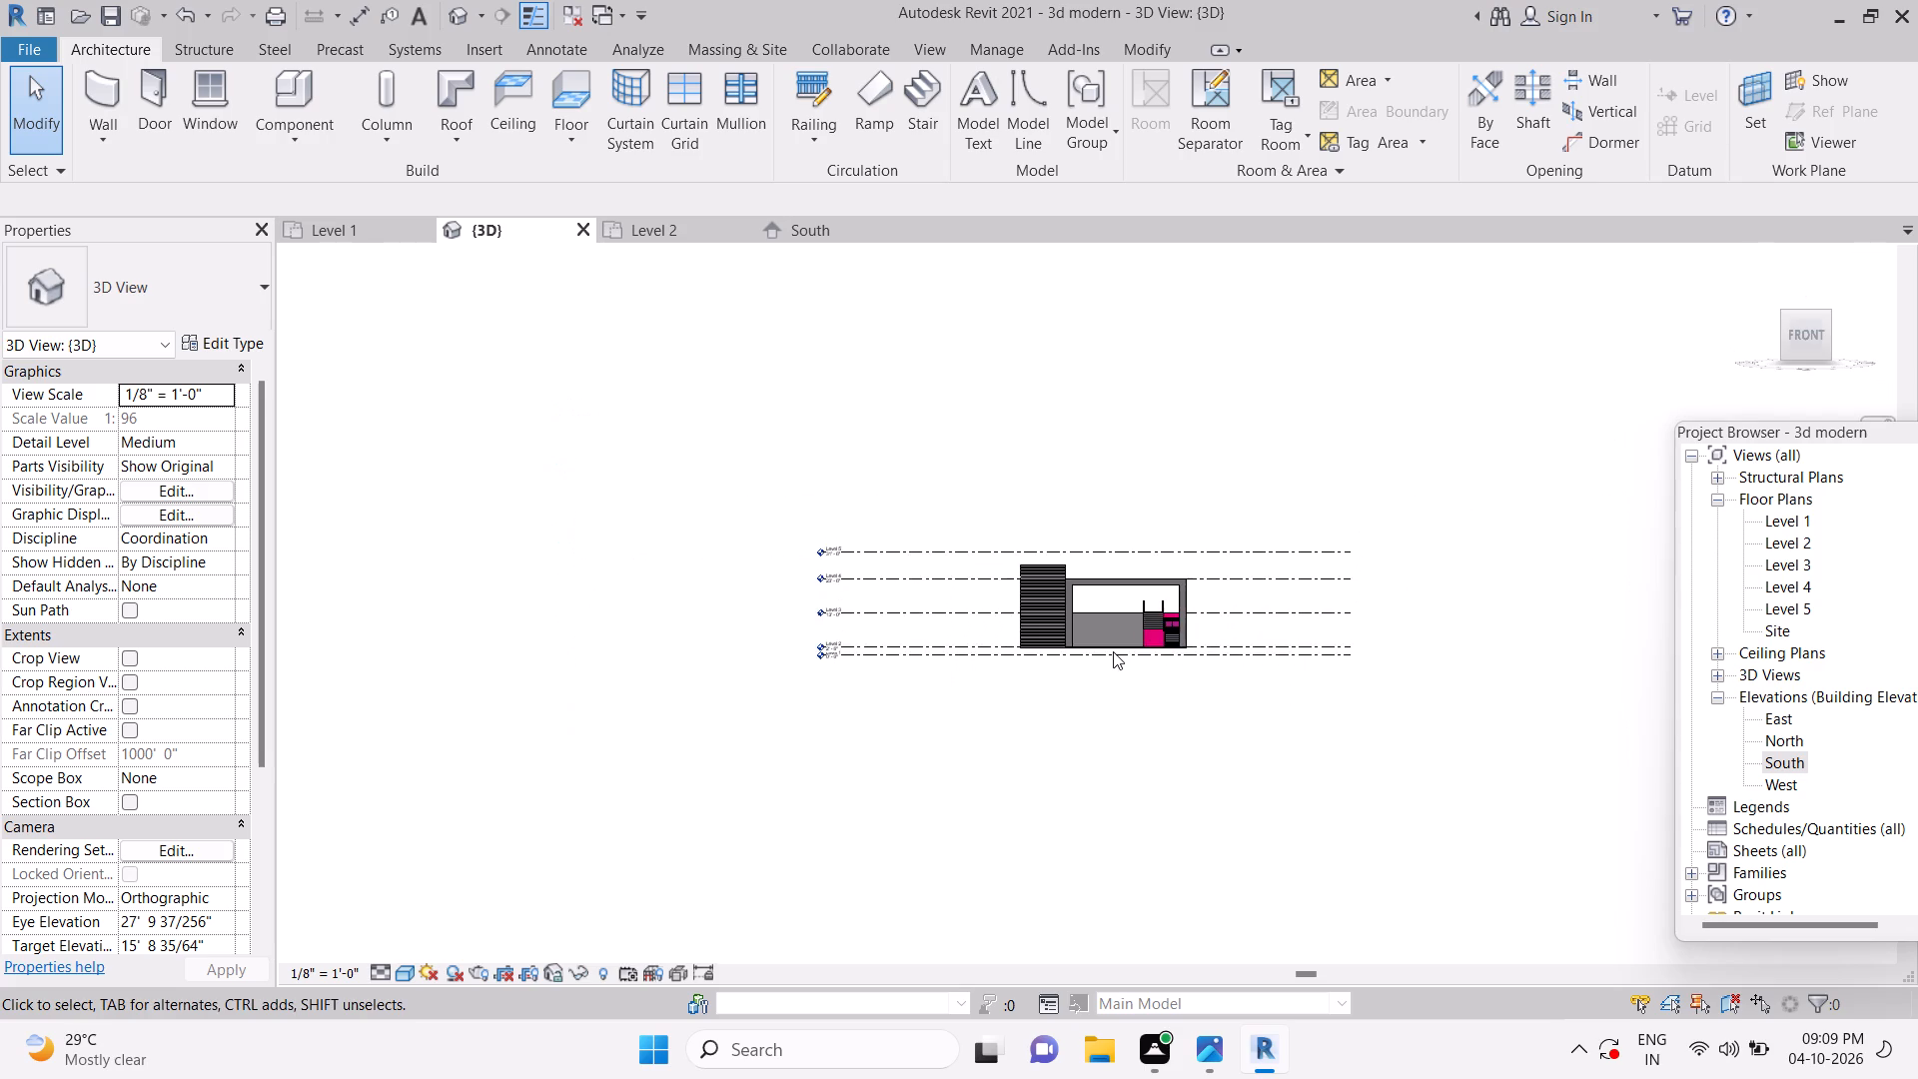
pyautogui.scroll(9, 1113, 651)
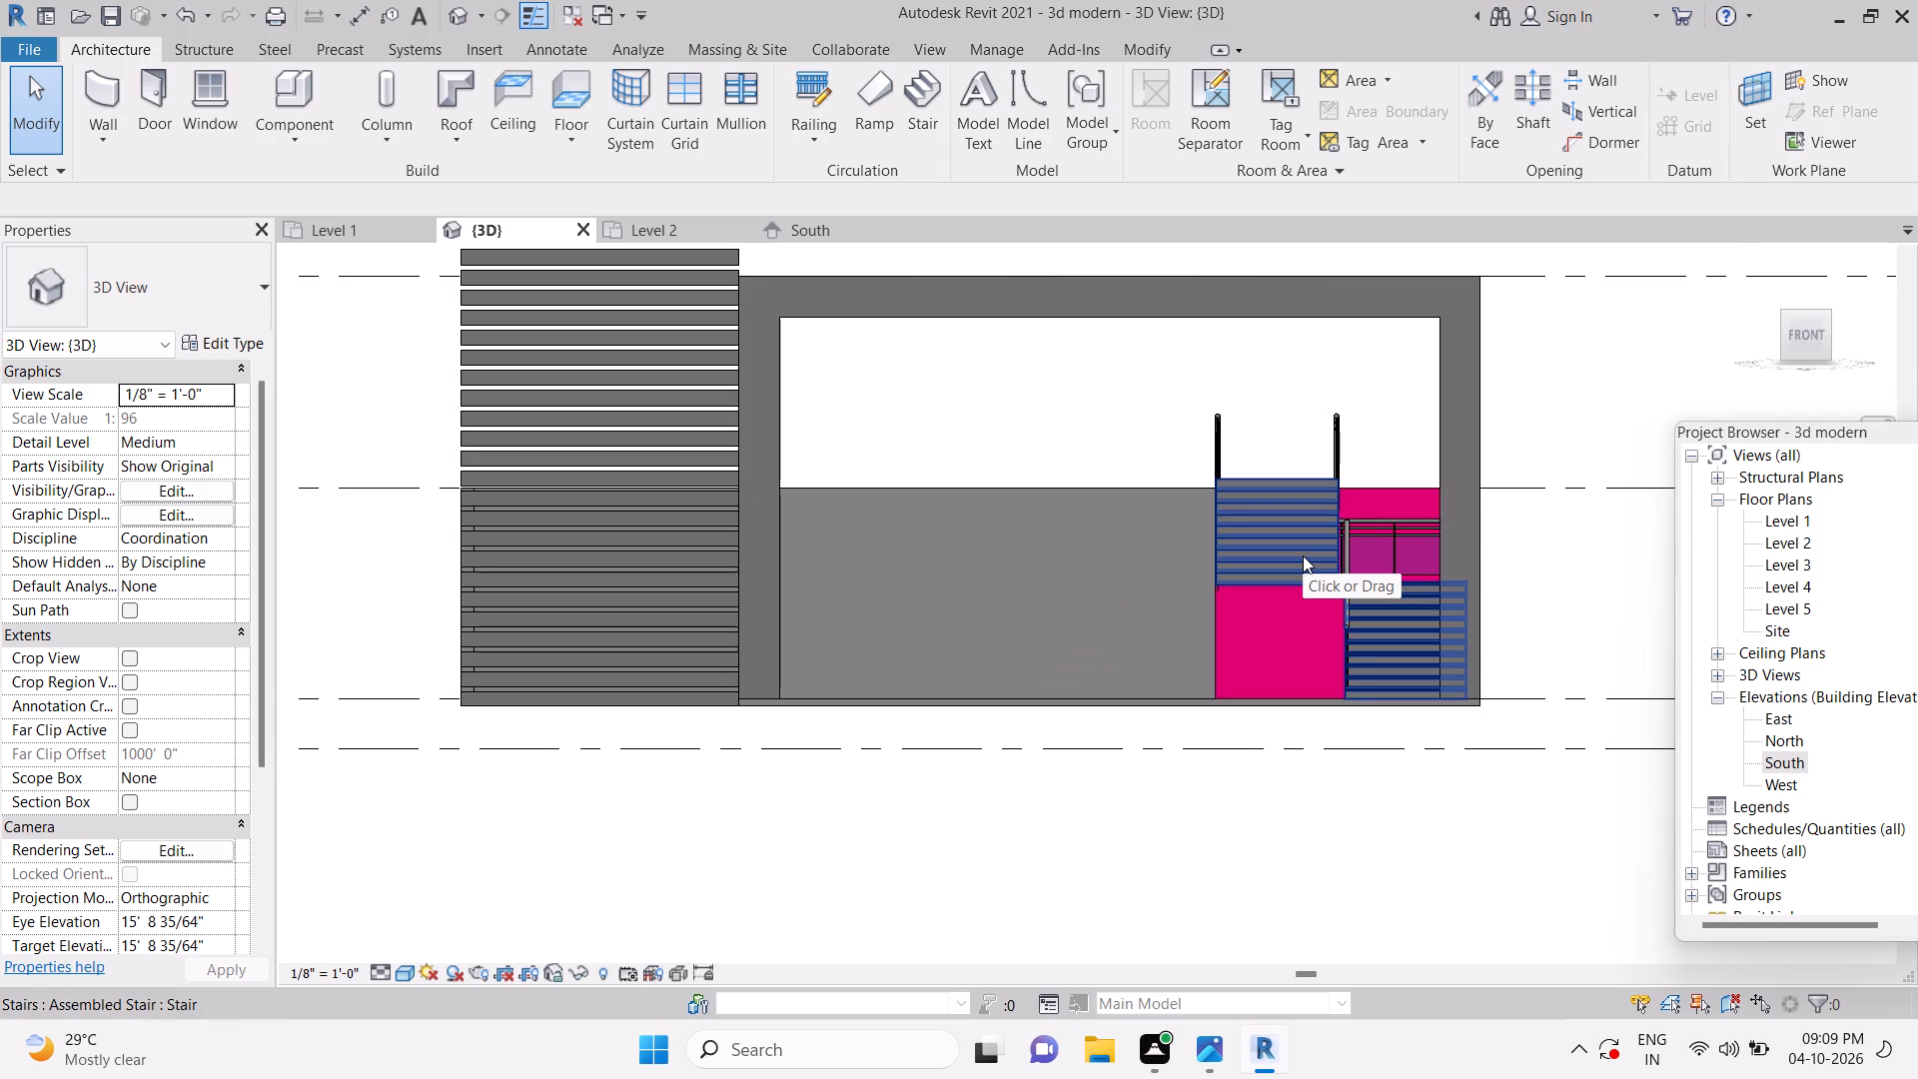
pyautogui.click(1302, 554)
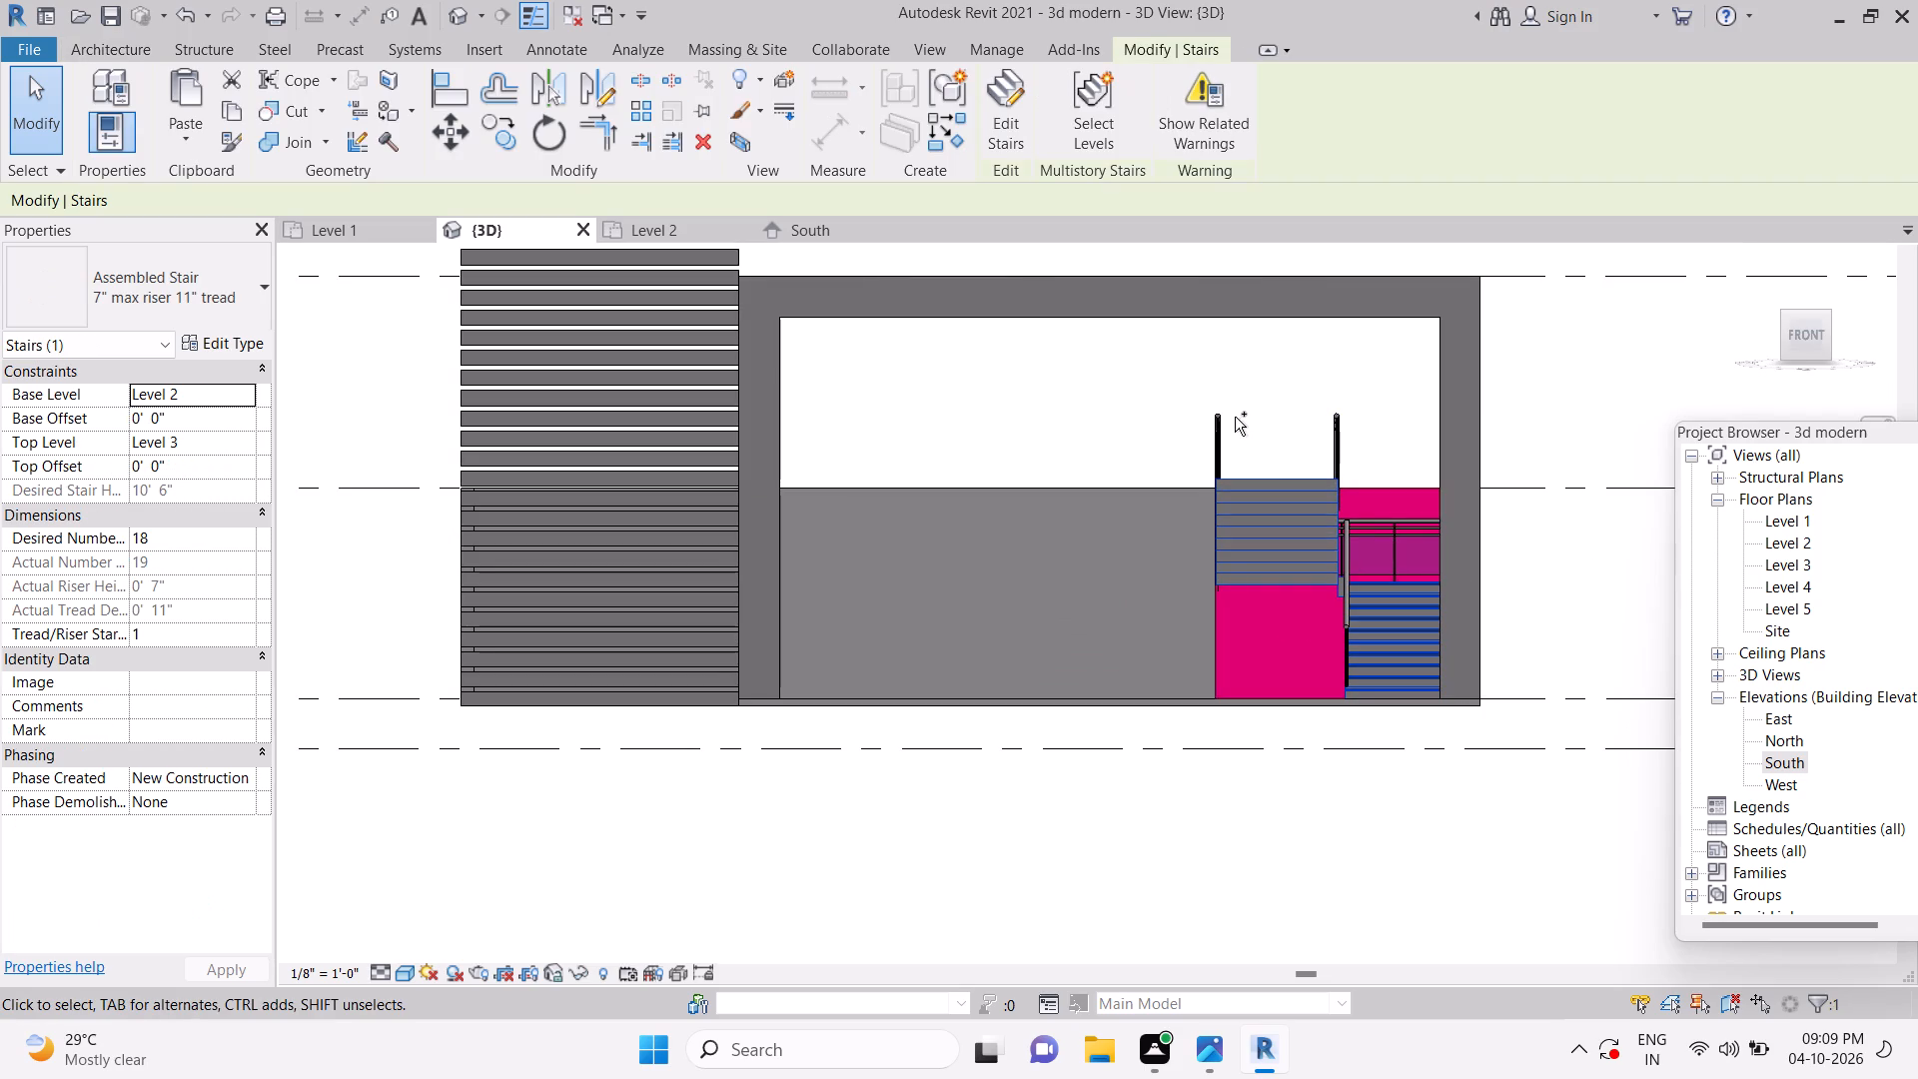
pyautogui.keyDown('ctrl'); pyautogui.click(1225, 422); pyautogui.keyUp('ctrl')
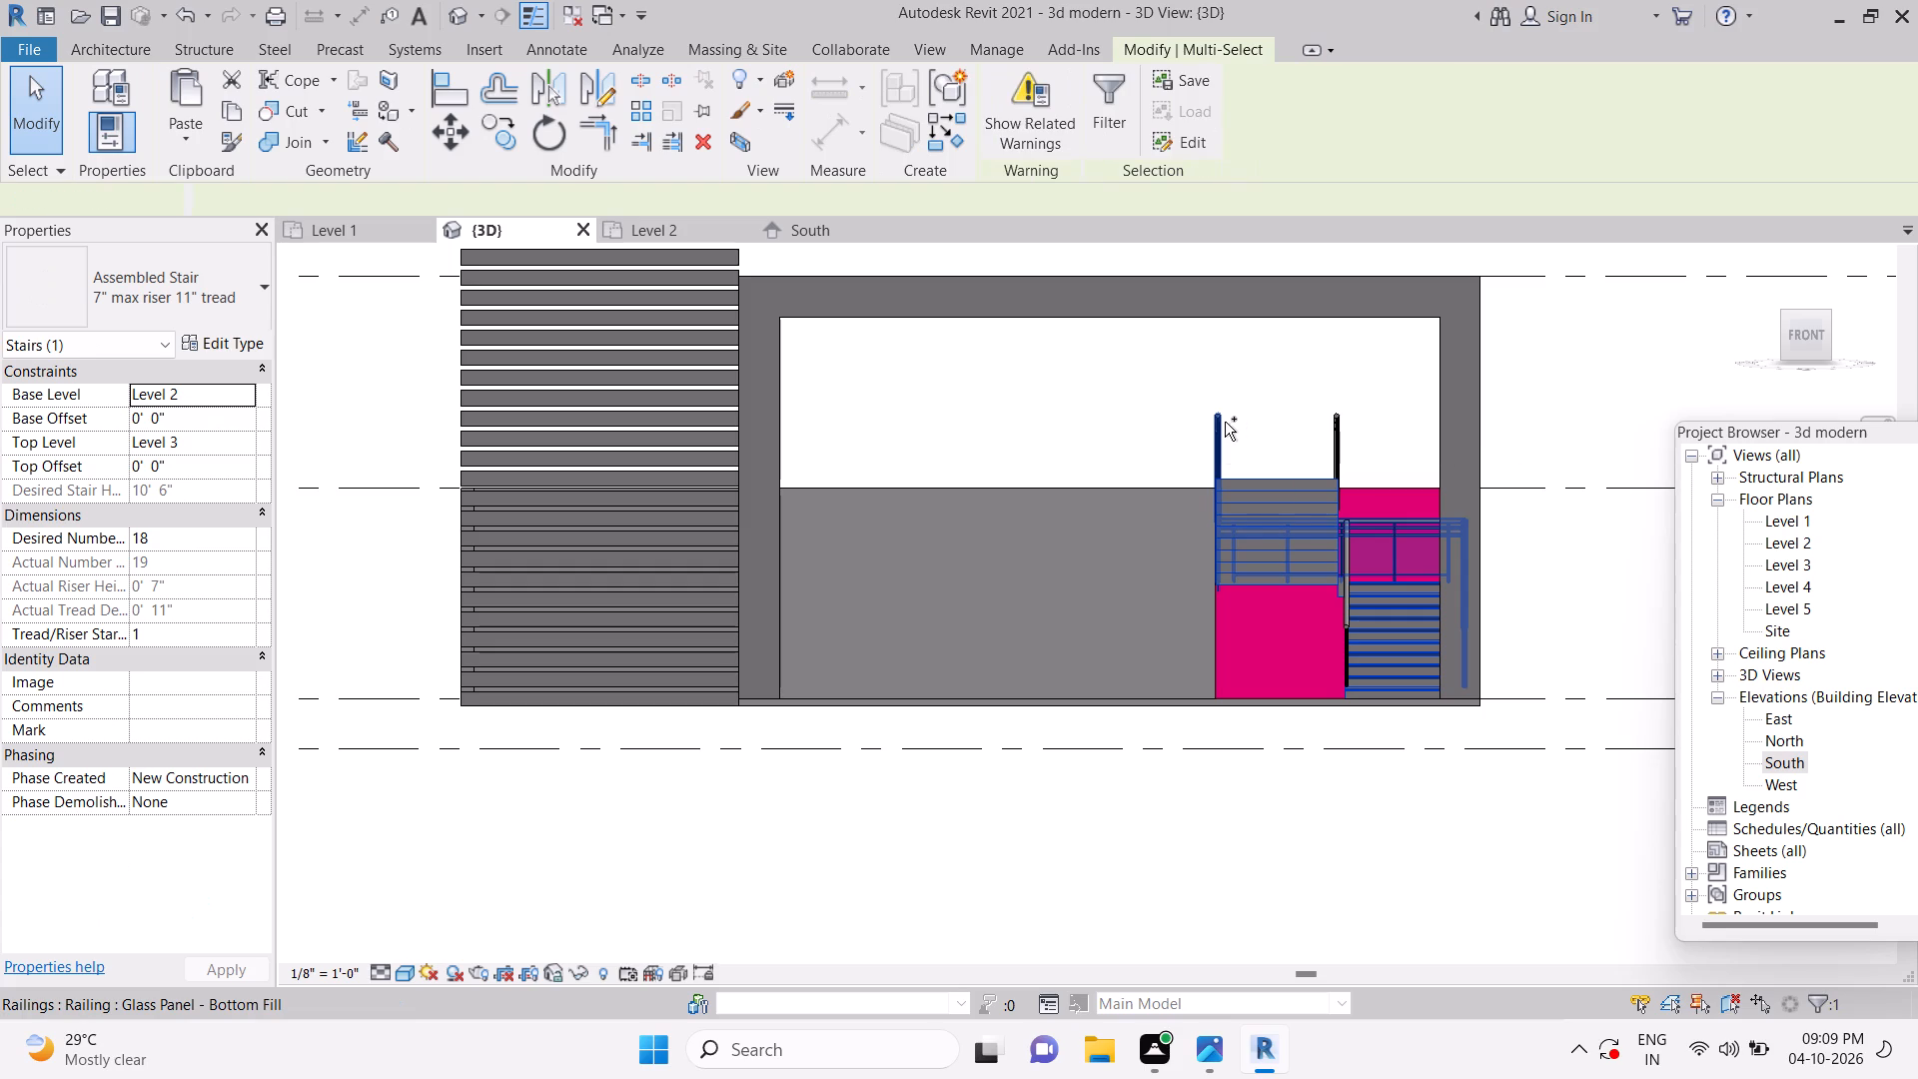
pyautogui.doubleClick(242, 113)
pyautogui.click(201, 139)
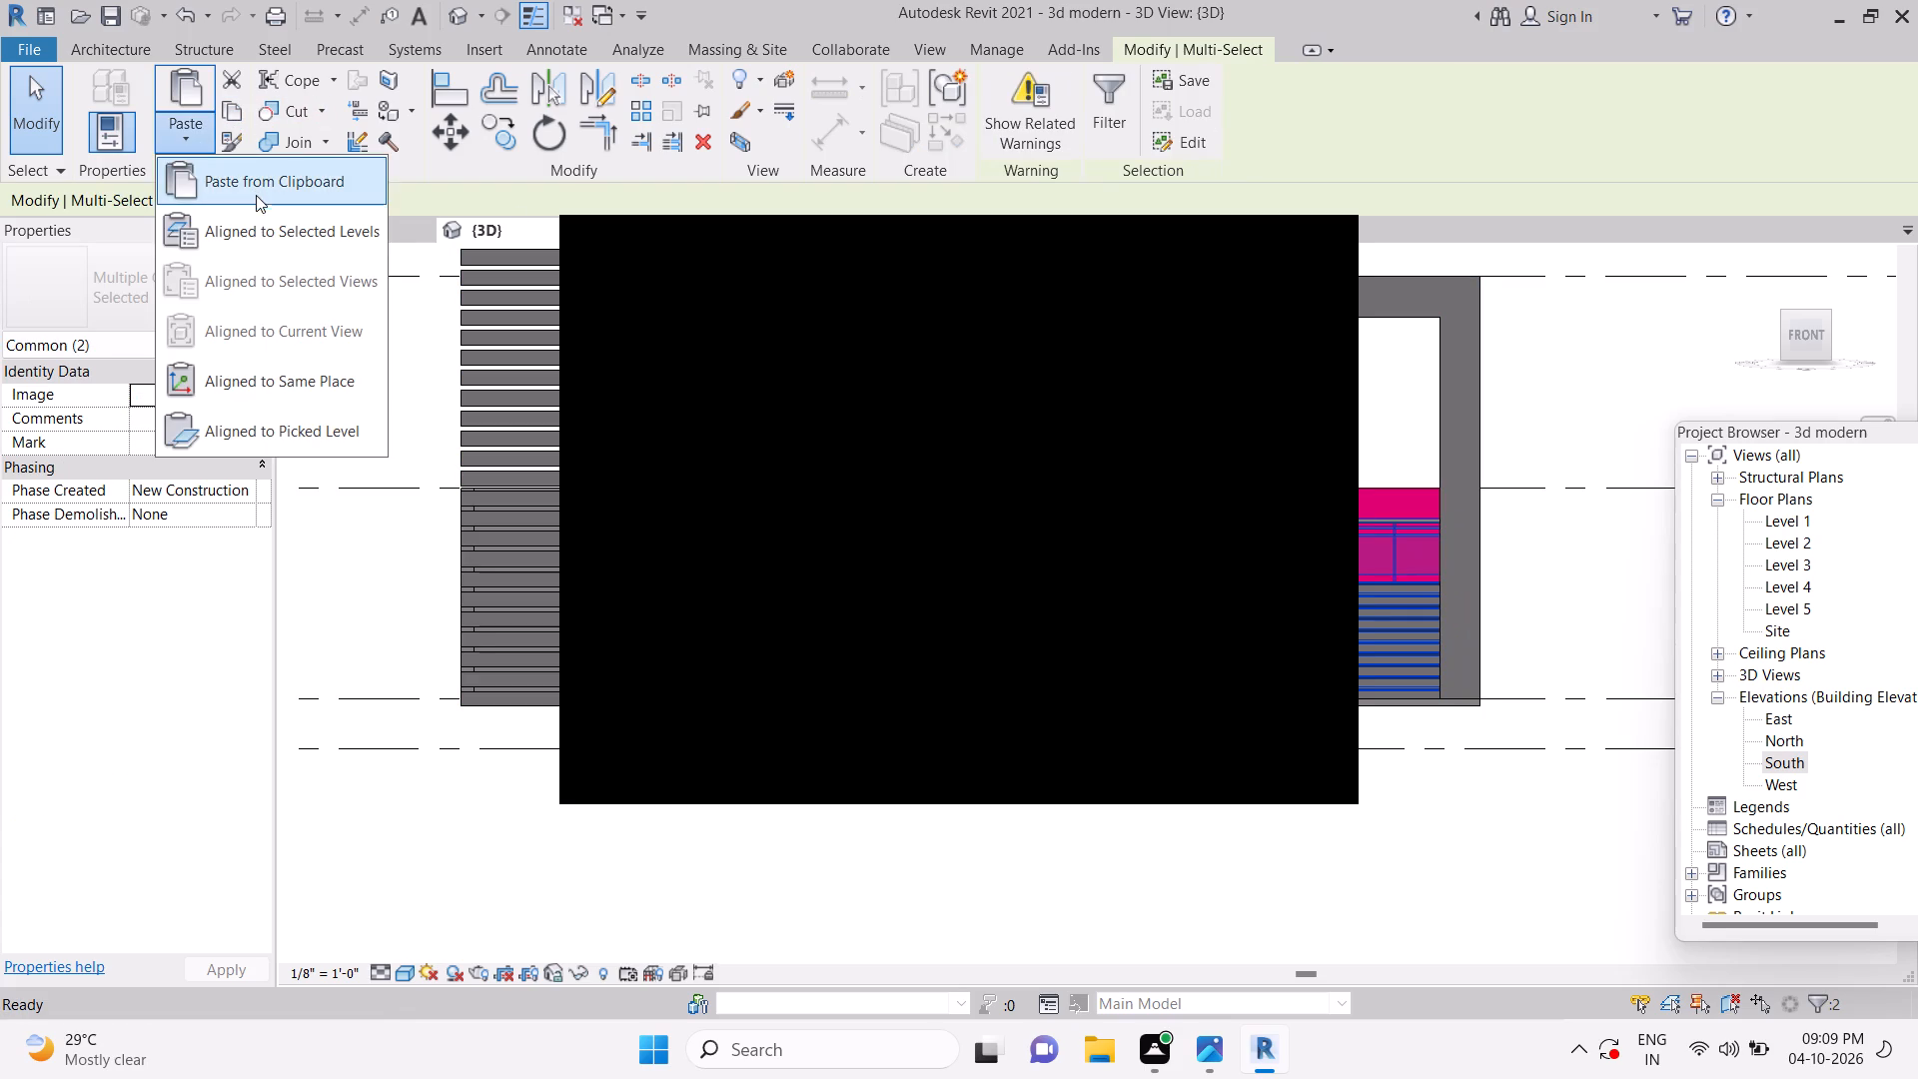
pyautogui.click(269, 217)
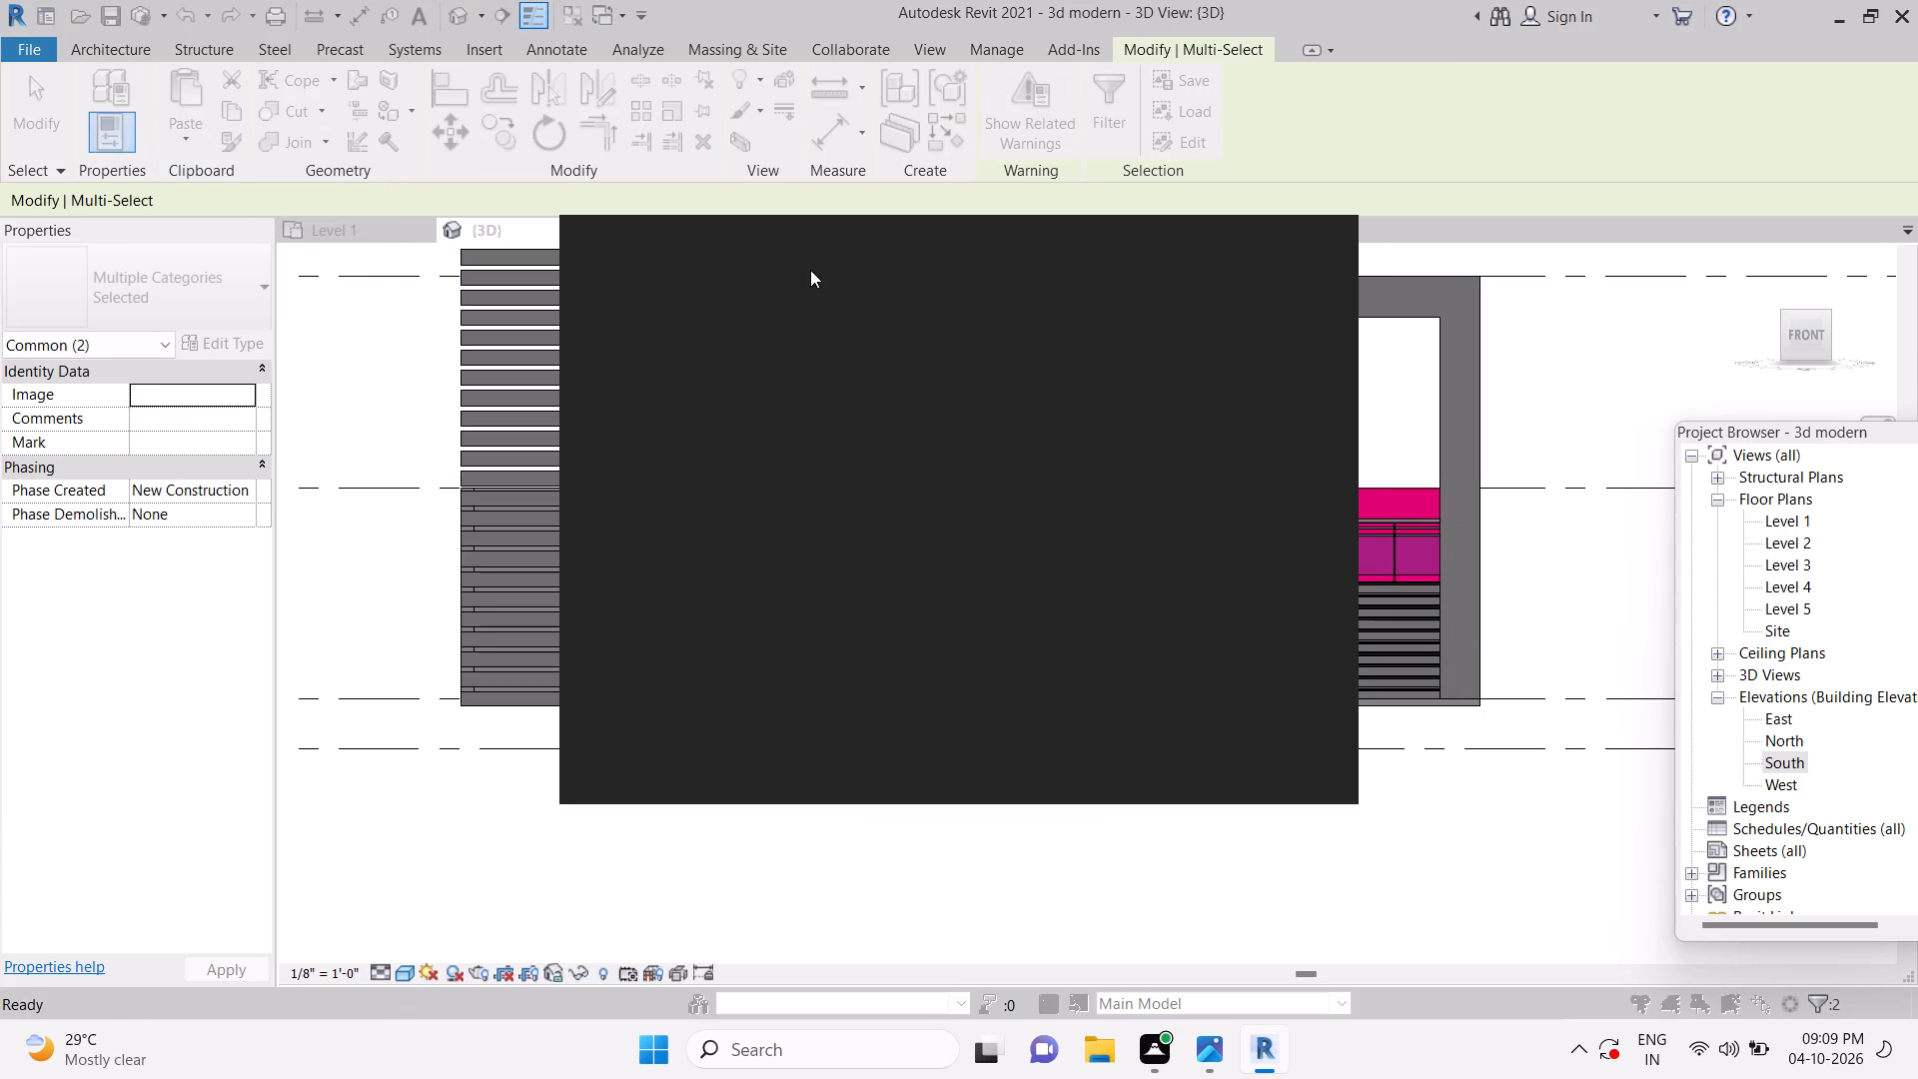
pyautogui.click(1313, 244)
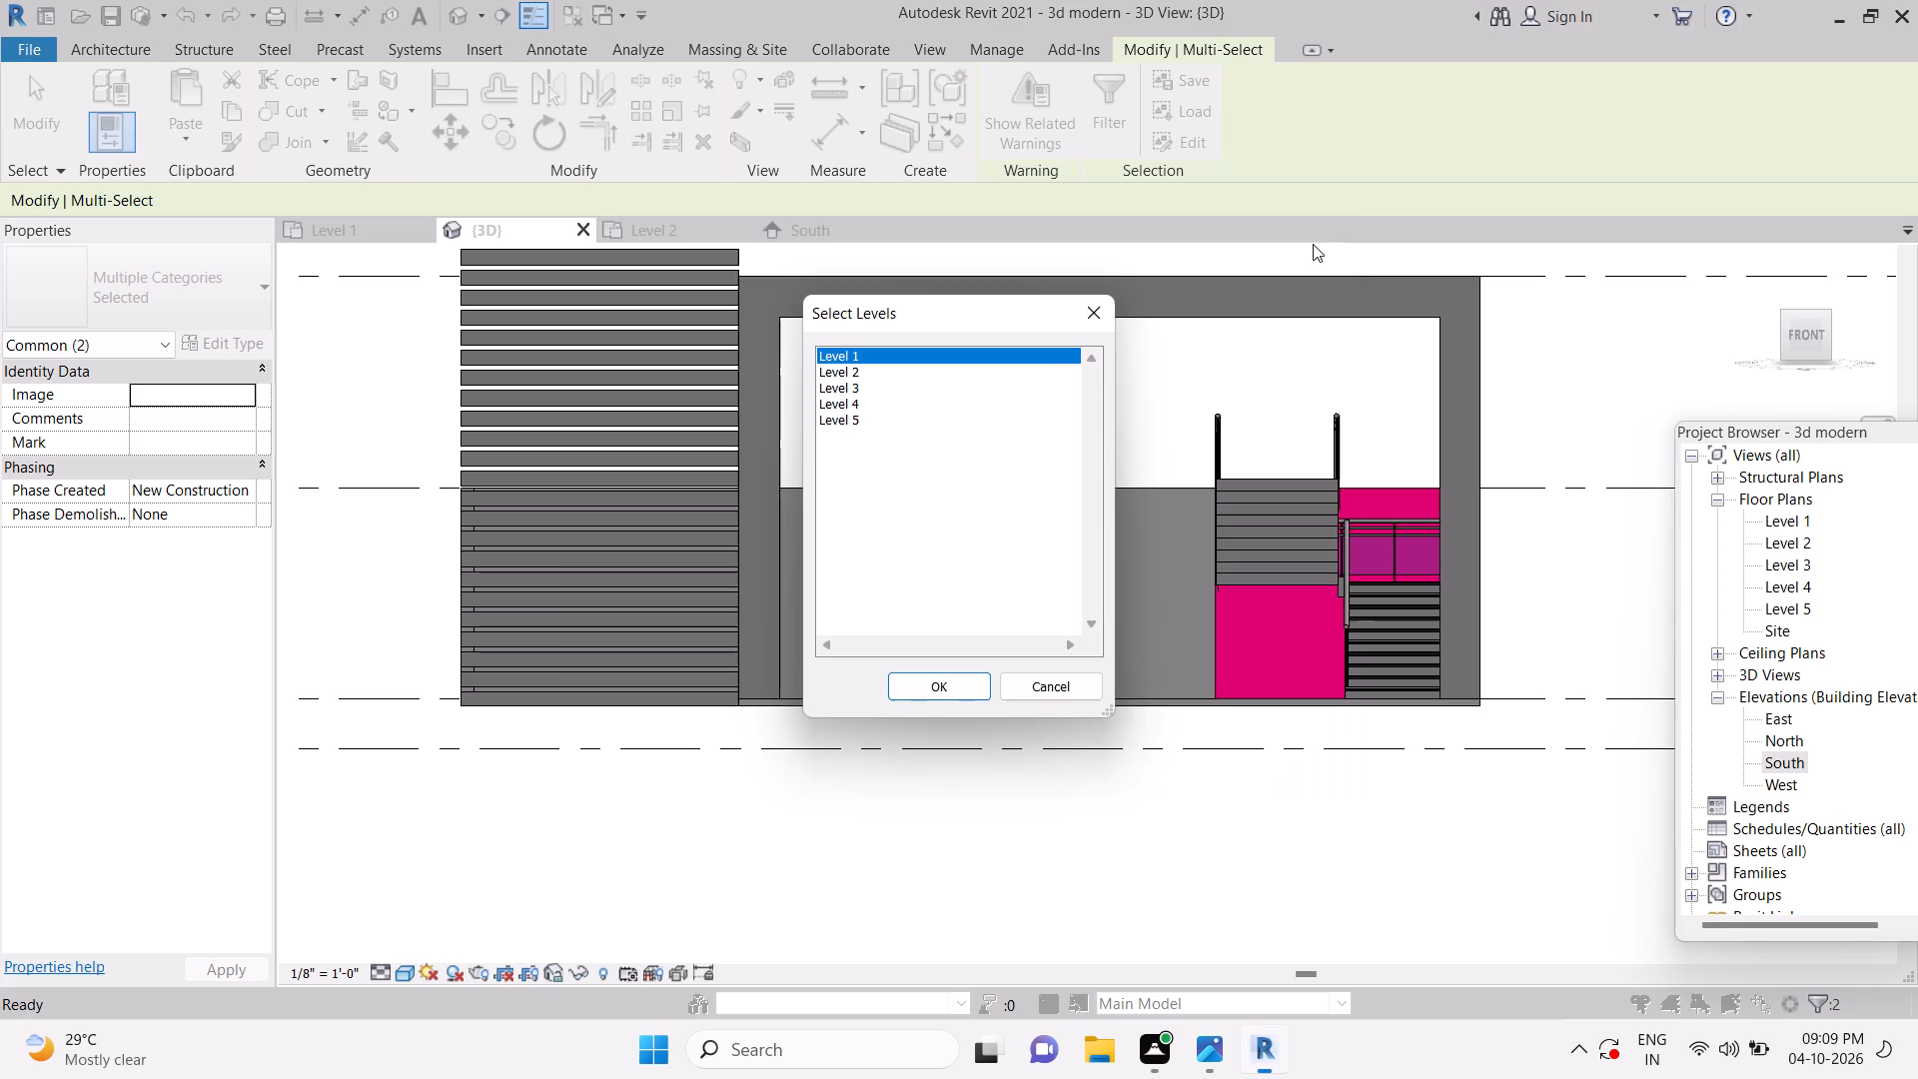
pyautogui.click(851, 389)
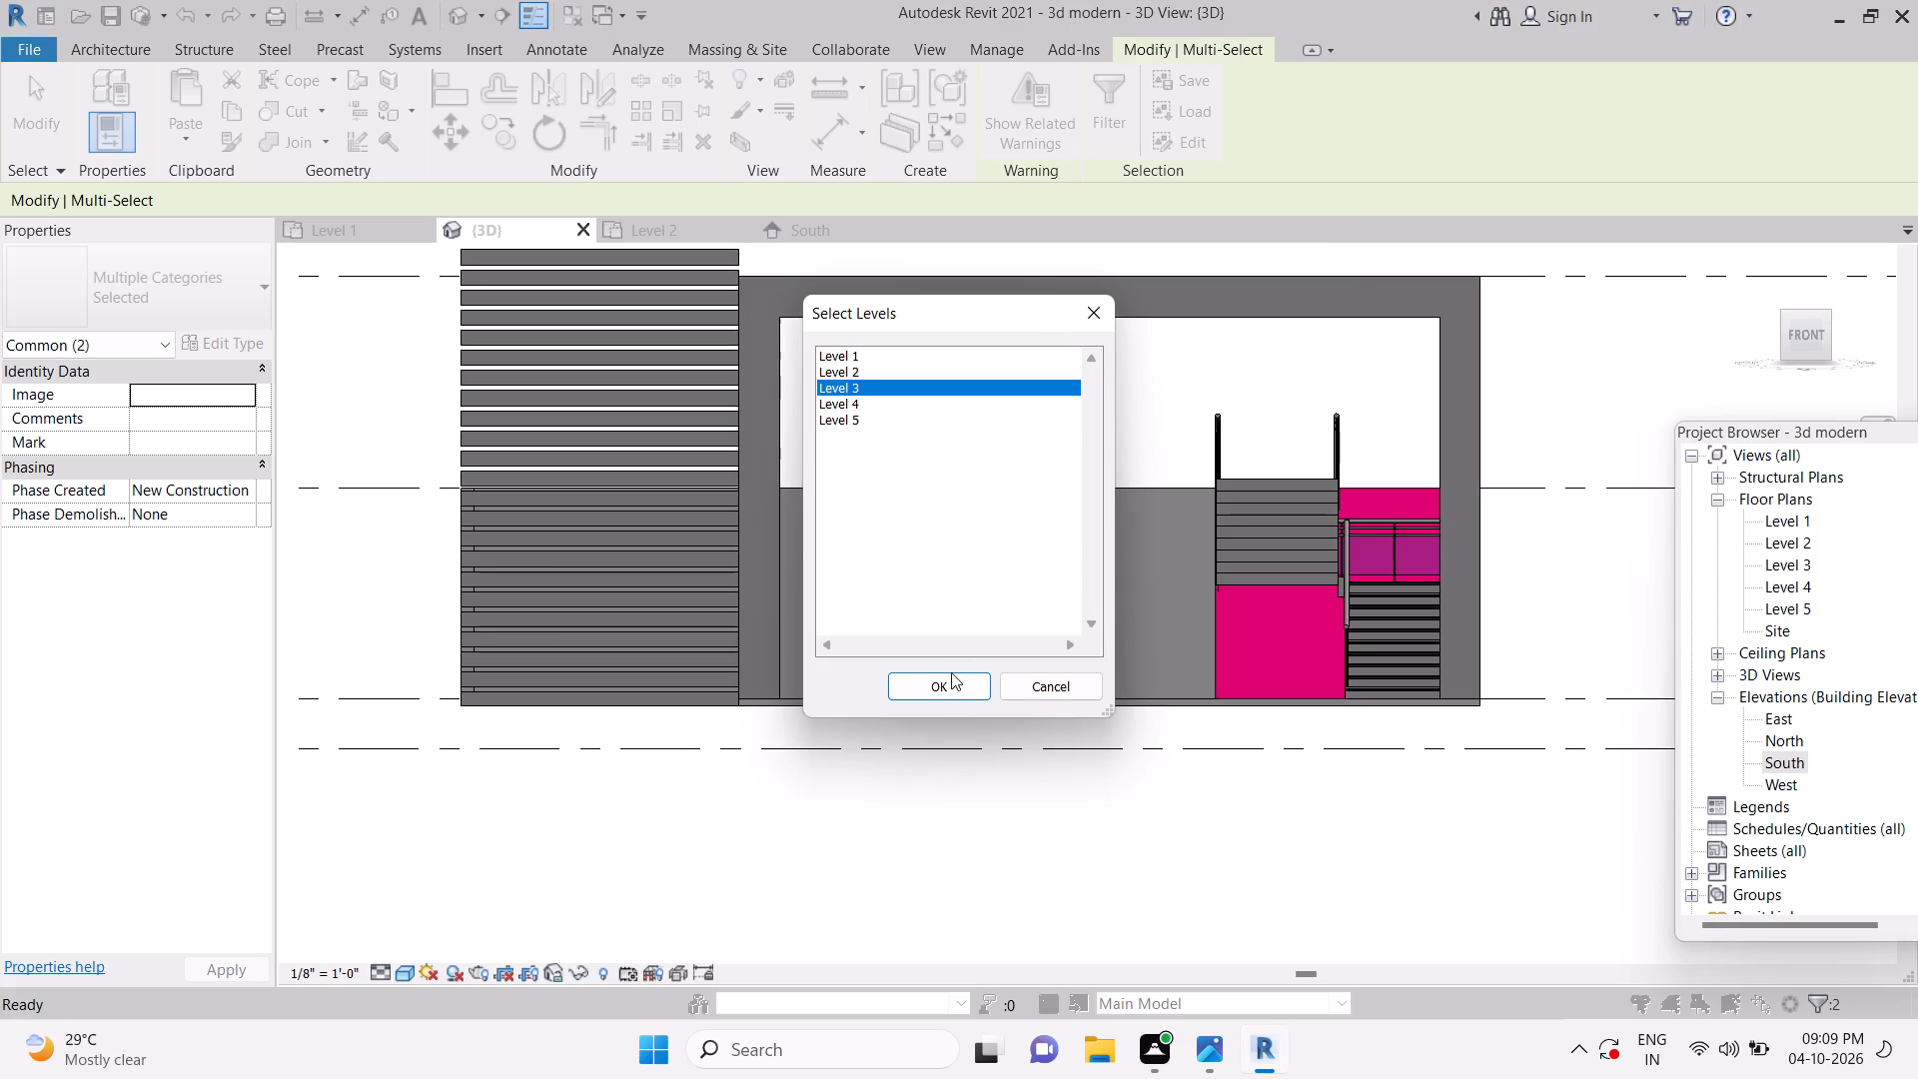
pyautogui.click(948, 679)
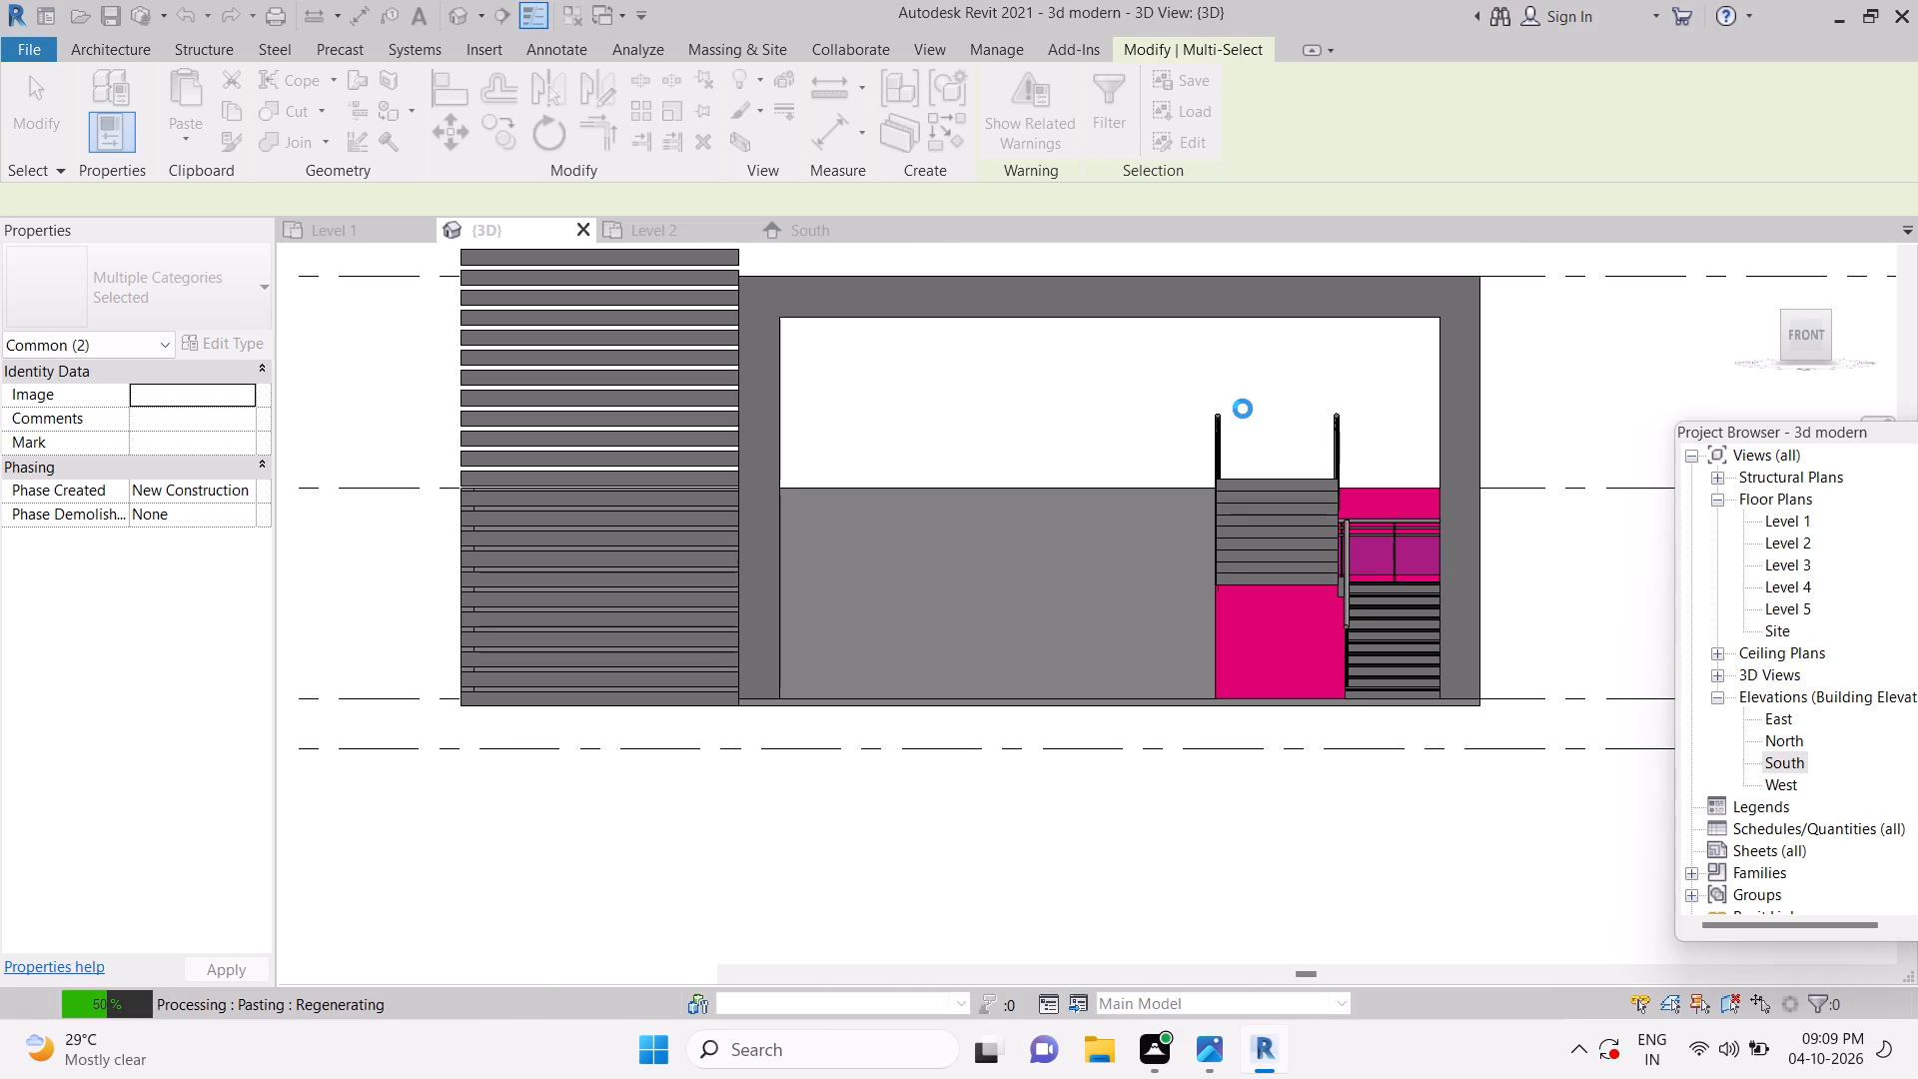
pyautogui.press('Escape')
pyautogui.press('Escape')
pyautogui.press('Escape')
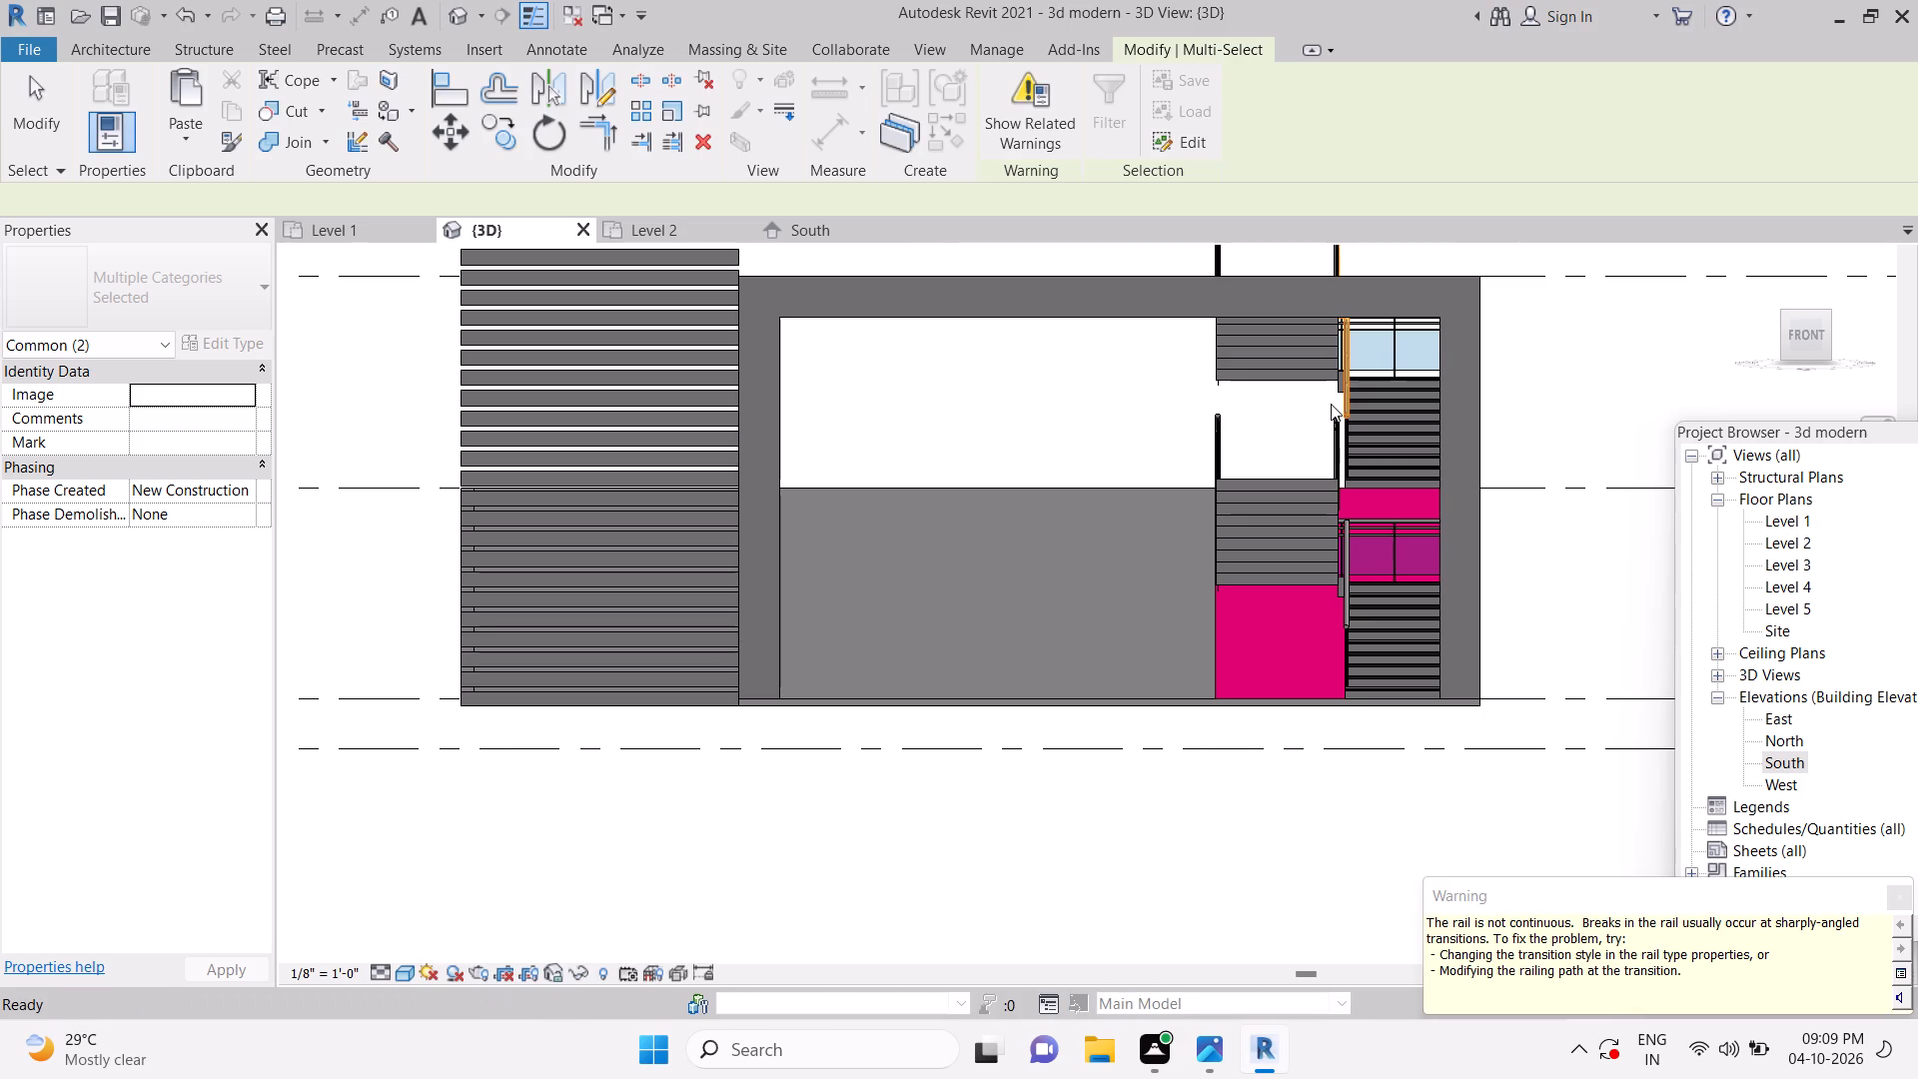
# Copy the Level 2 Generic - 4" floor and paste it aligned to Level 3.
pyautogui.keyDown('shift'); pyautogui.moveTo(1533, 678); pyautogui.dragTo(1413, 831, button='middle'); pyautogui.keyUp('shift')
pyautogui.keyDown('shift'); pyautogui.scroll(1, 1462, 780); pyautogui.keyUp('shift')
pyautogui.keyDown('shift'); pyautogui.moveTo(1554, 671); pyautogui.dragTo(1411, 745, button='middle'); pyautogui.keyUp('shift')
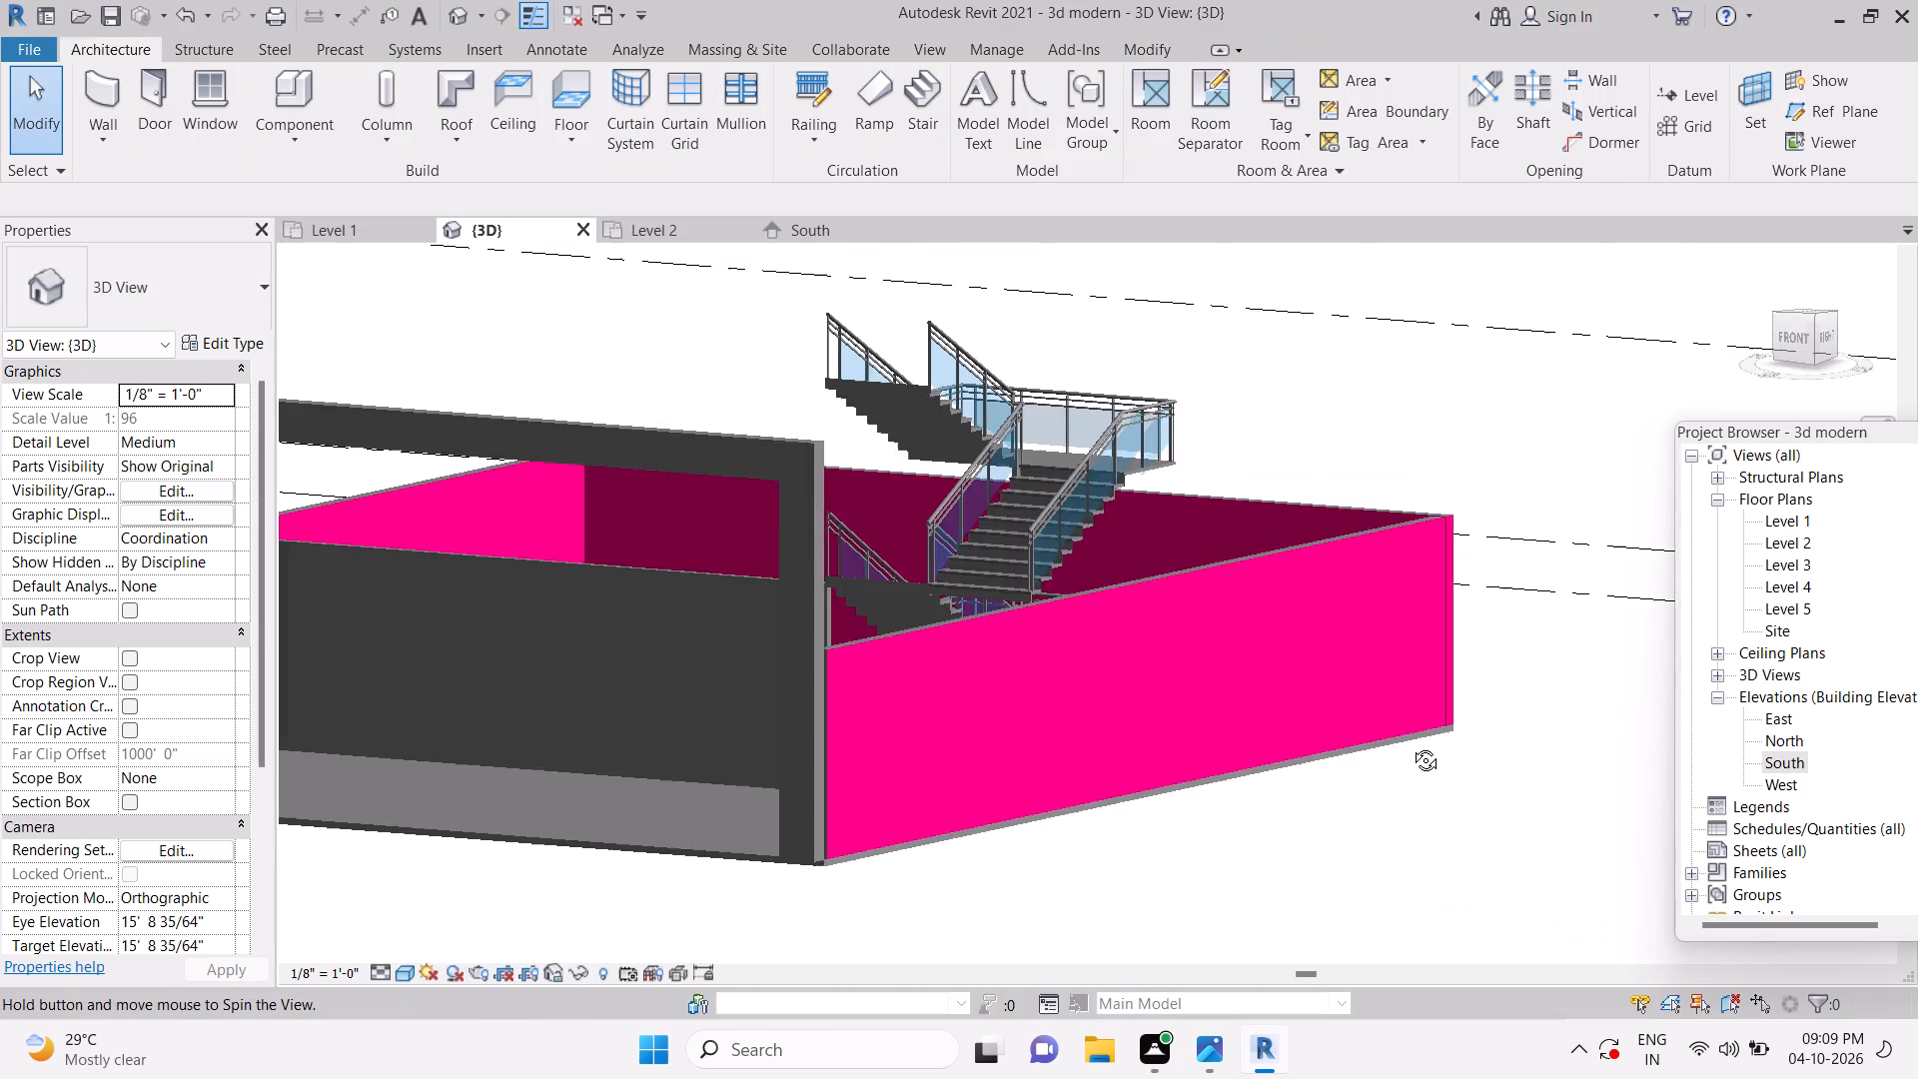
pyautogui.keyDown('shift'); pyautogui.moveTo(1411, 745); pyautogui.dragTo(1549, 746, button='middle'); pyautogui.keyUp('shift')
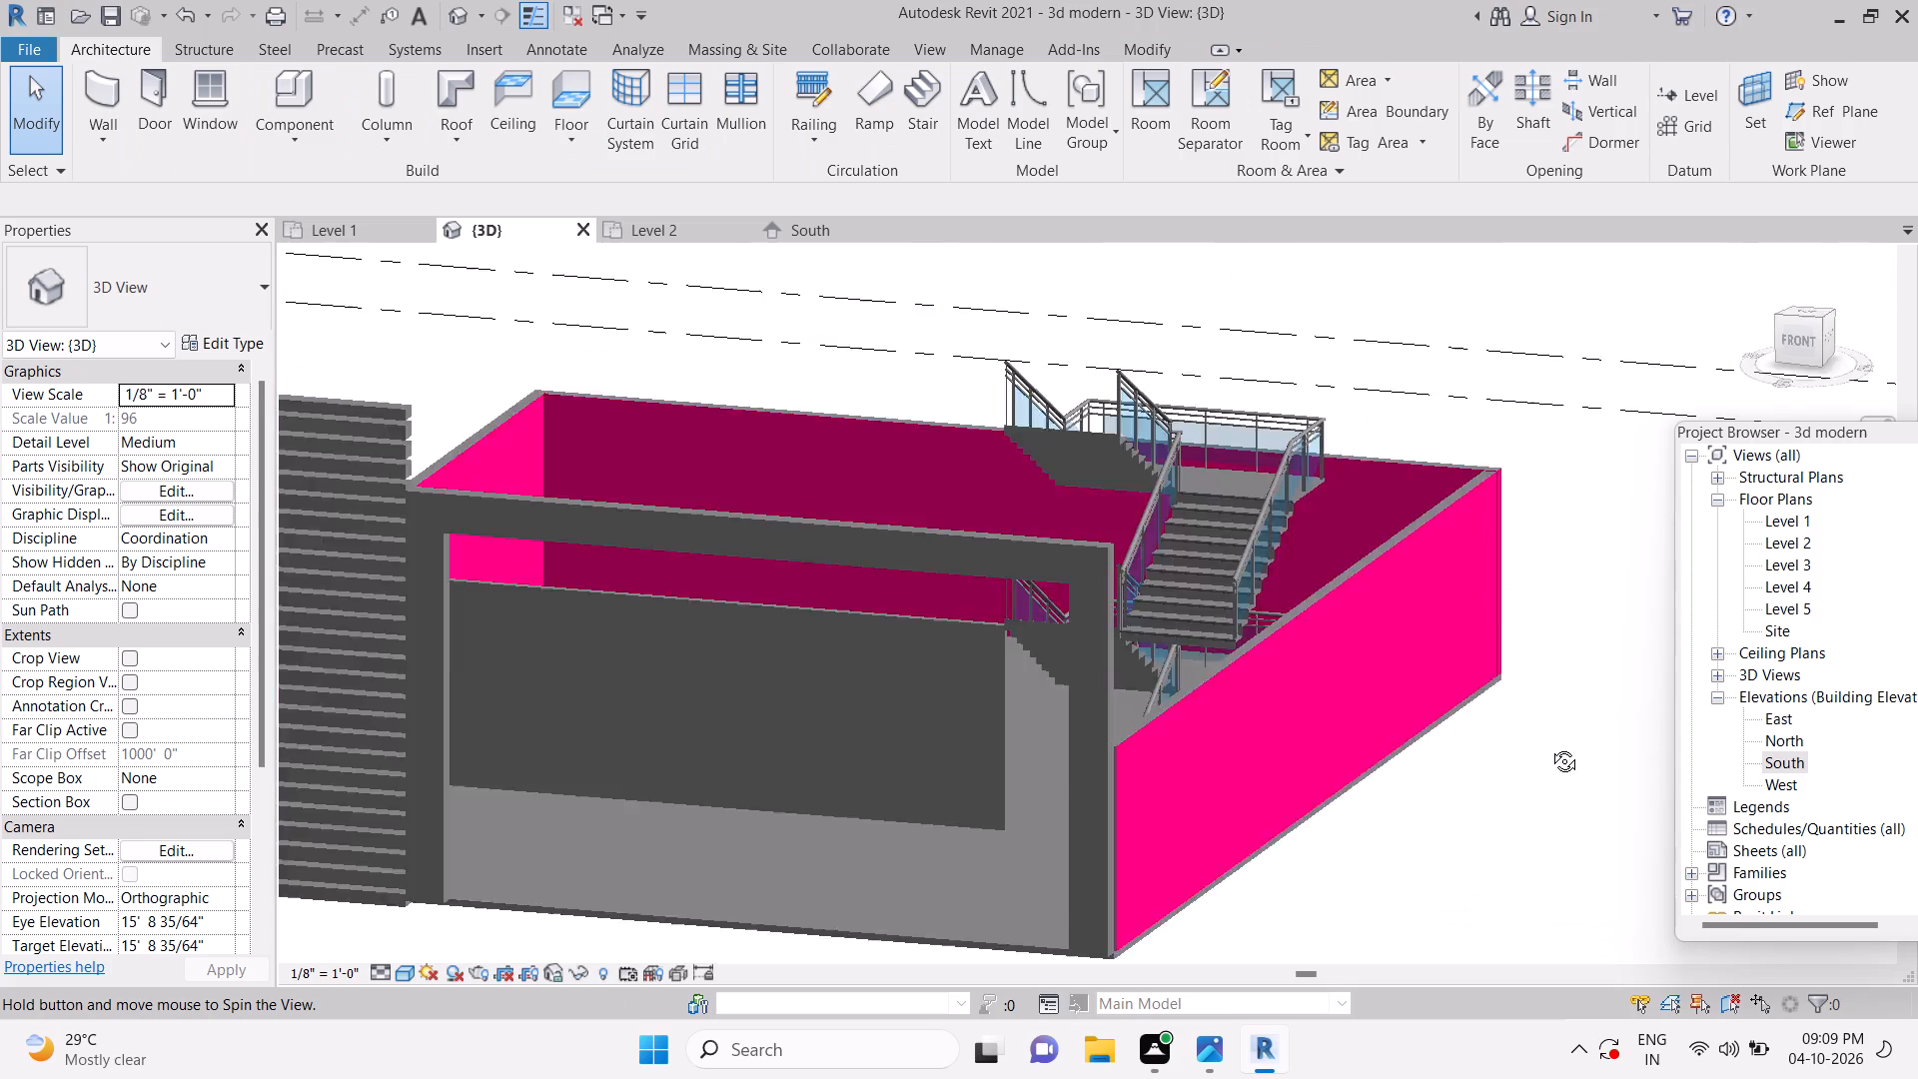
pyautogui.keyDown('shift'); pyautogui.moveTo(1549, 746); pyautogui.dragTo(1574, 707, button='middle'); pyautogui.keyUp('shift')
pyautogui.press('Escape')
pyautogui.press('Escape')
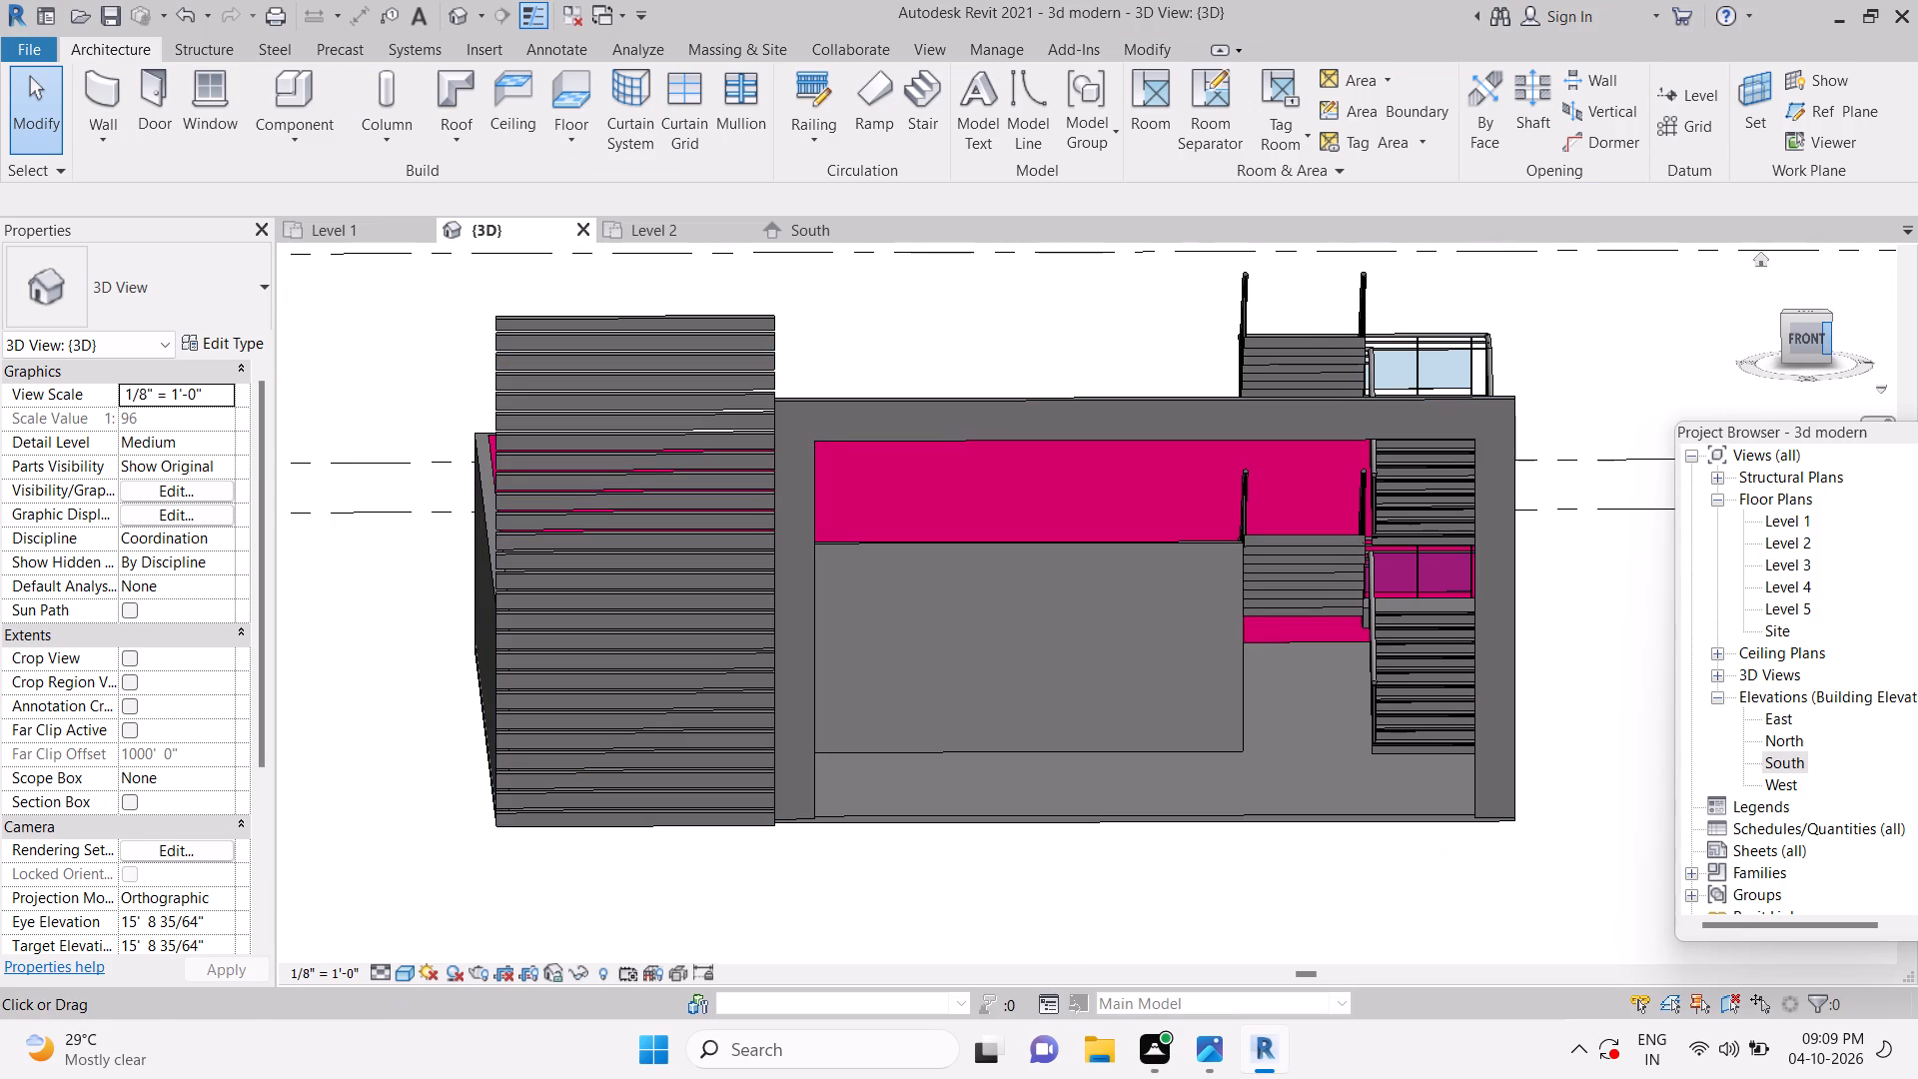
pyautogui.click(1817, 340)
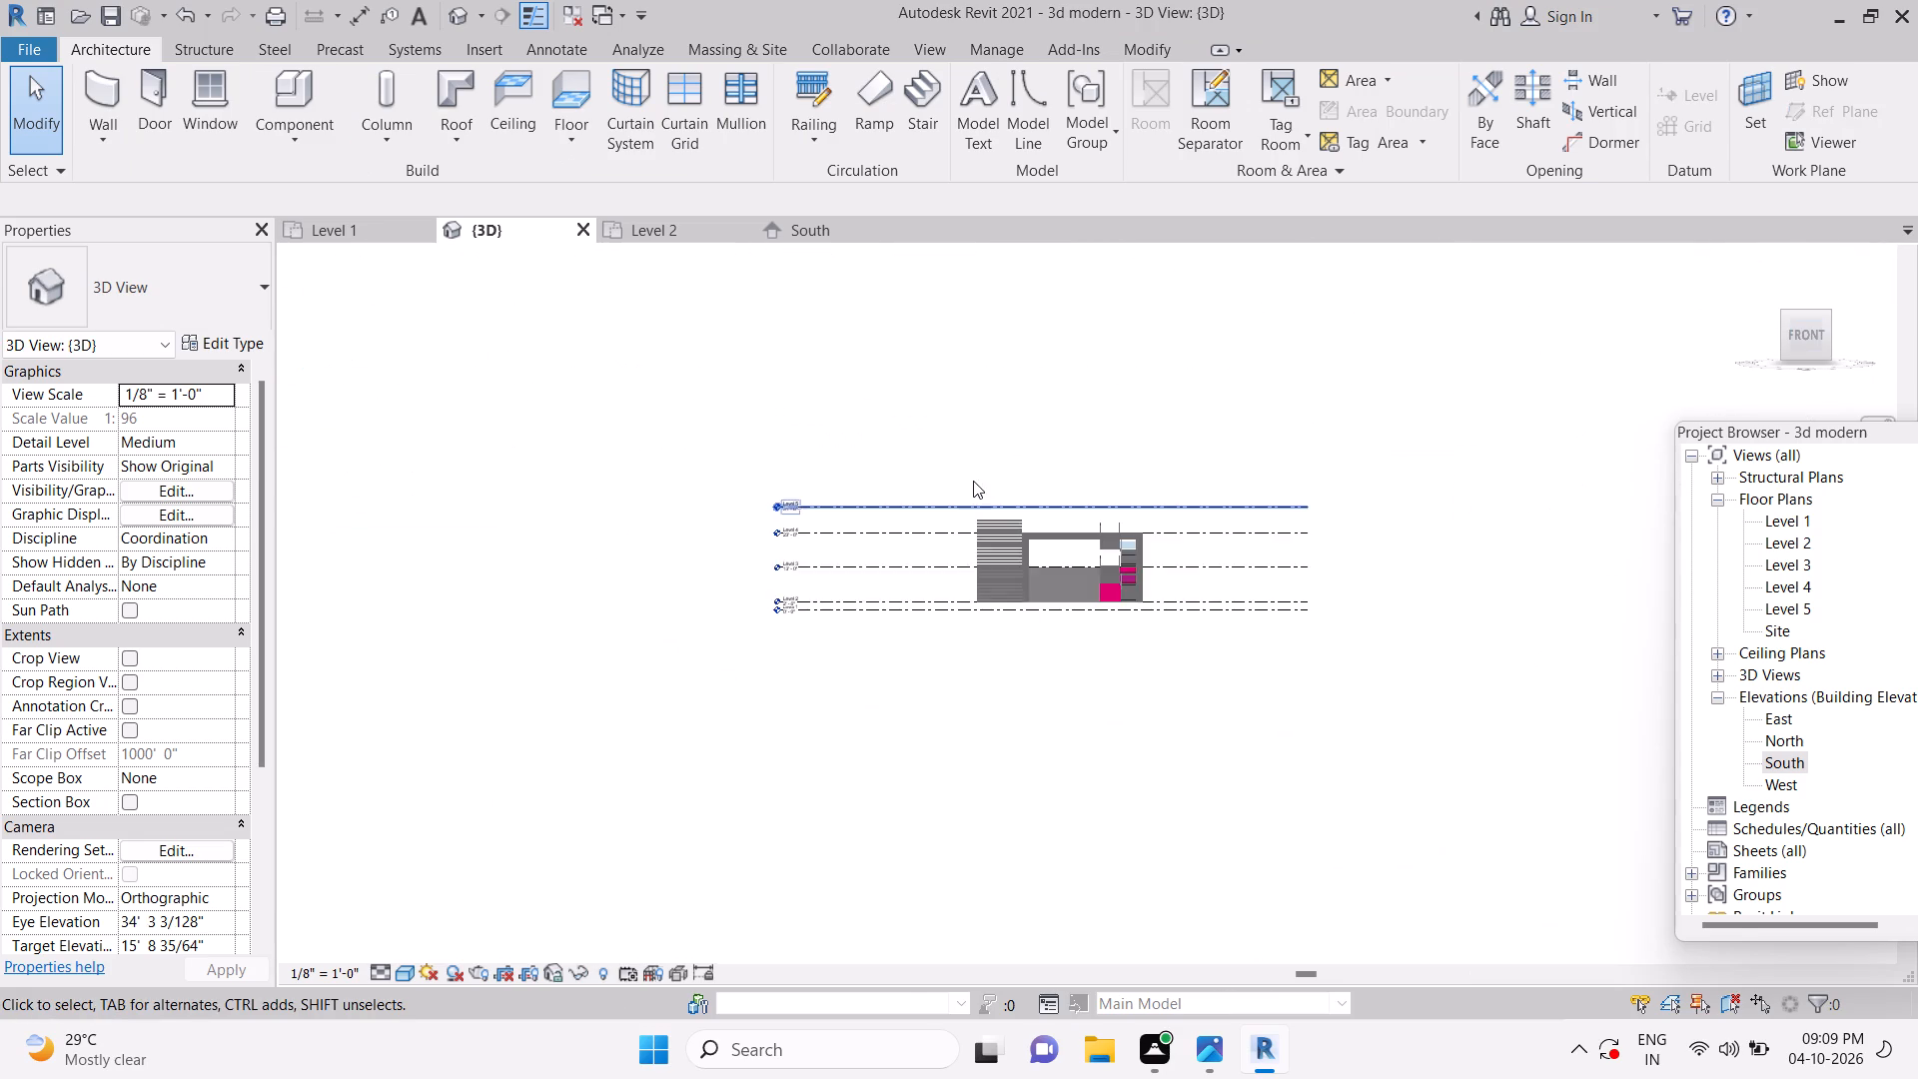
pyautogui.scroll(9, 1051, 627)
pyautogui.scroll(5, 1218, 743)
pyautogui.moveTo(1394, 787); pyautogui.dragTo(1138, 776, button='middle')
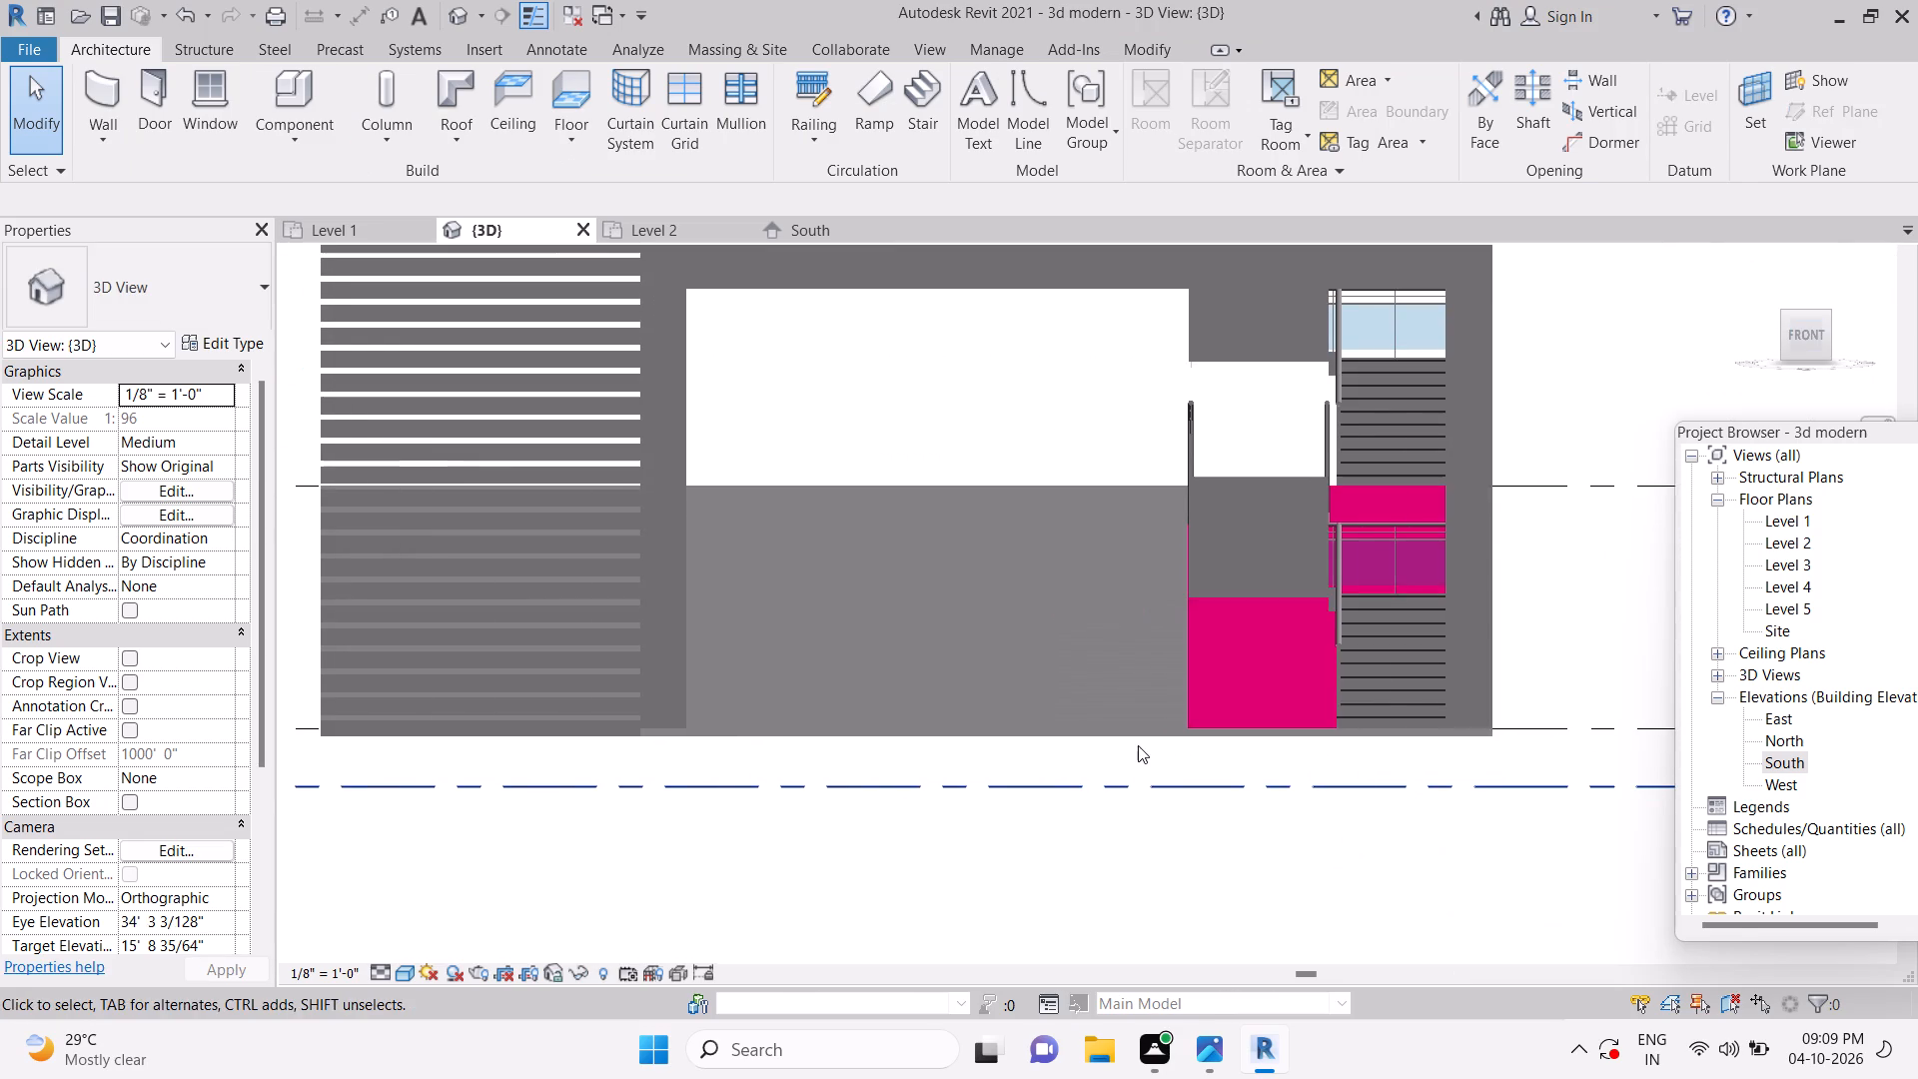
pyautogui.click(1137, 744)
pyautogui.scroll(-4, 1137, 744)
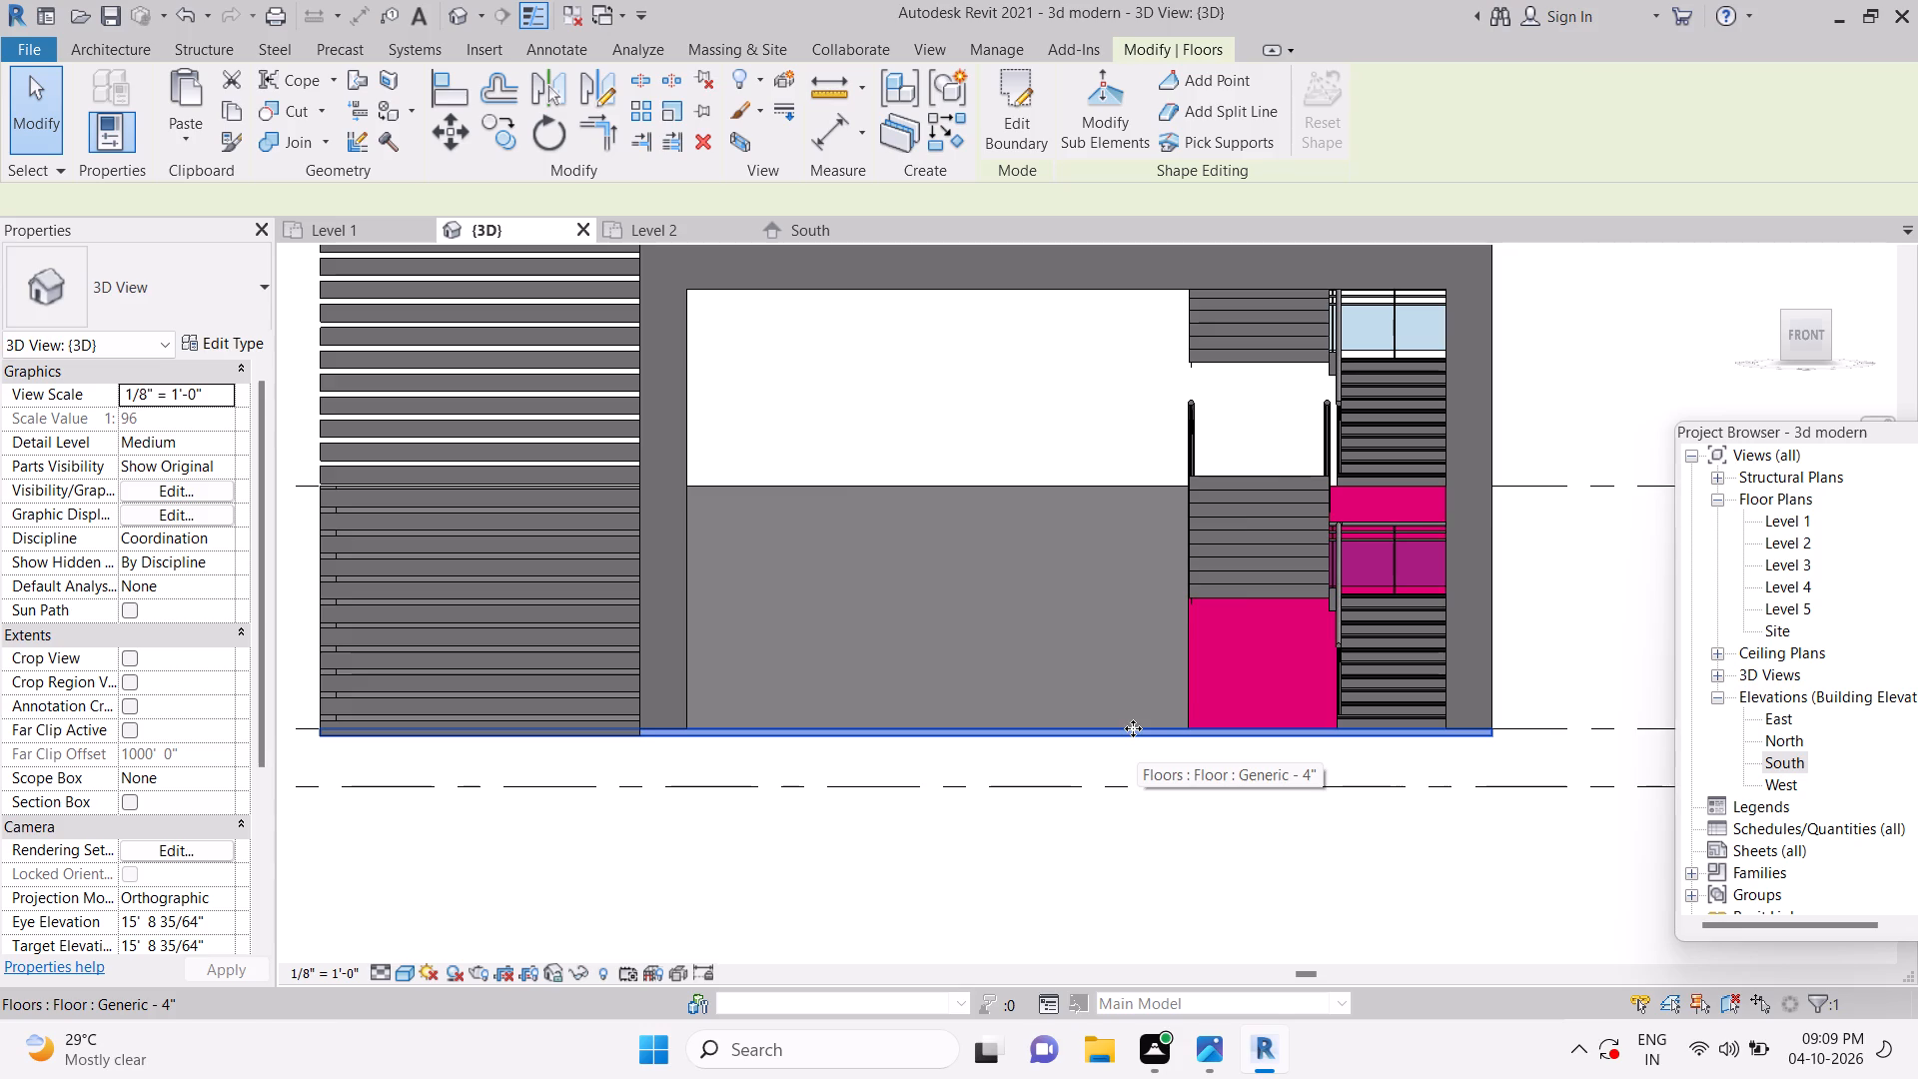
pyautogui.doubleClick(232, 105)
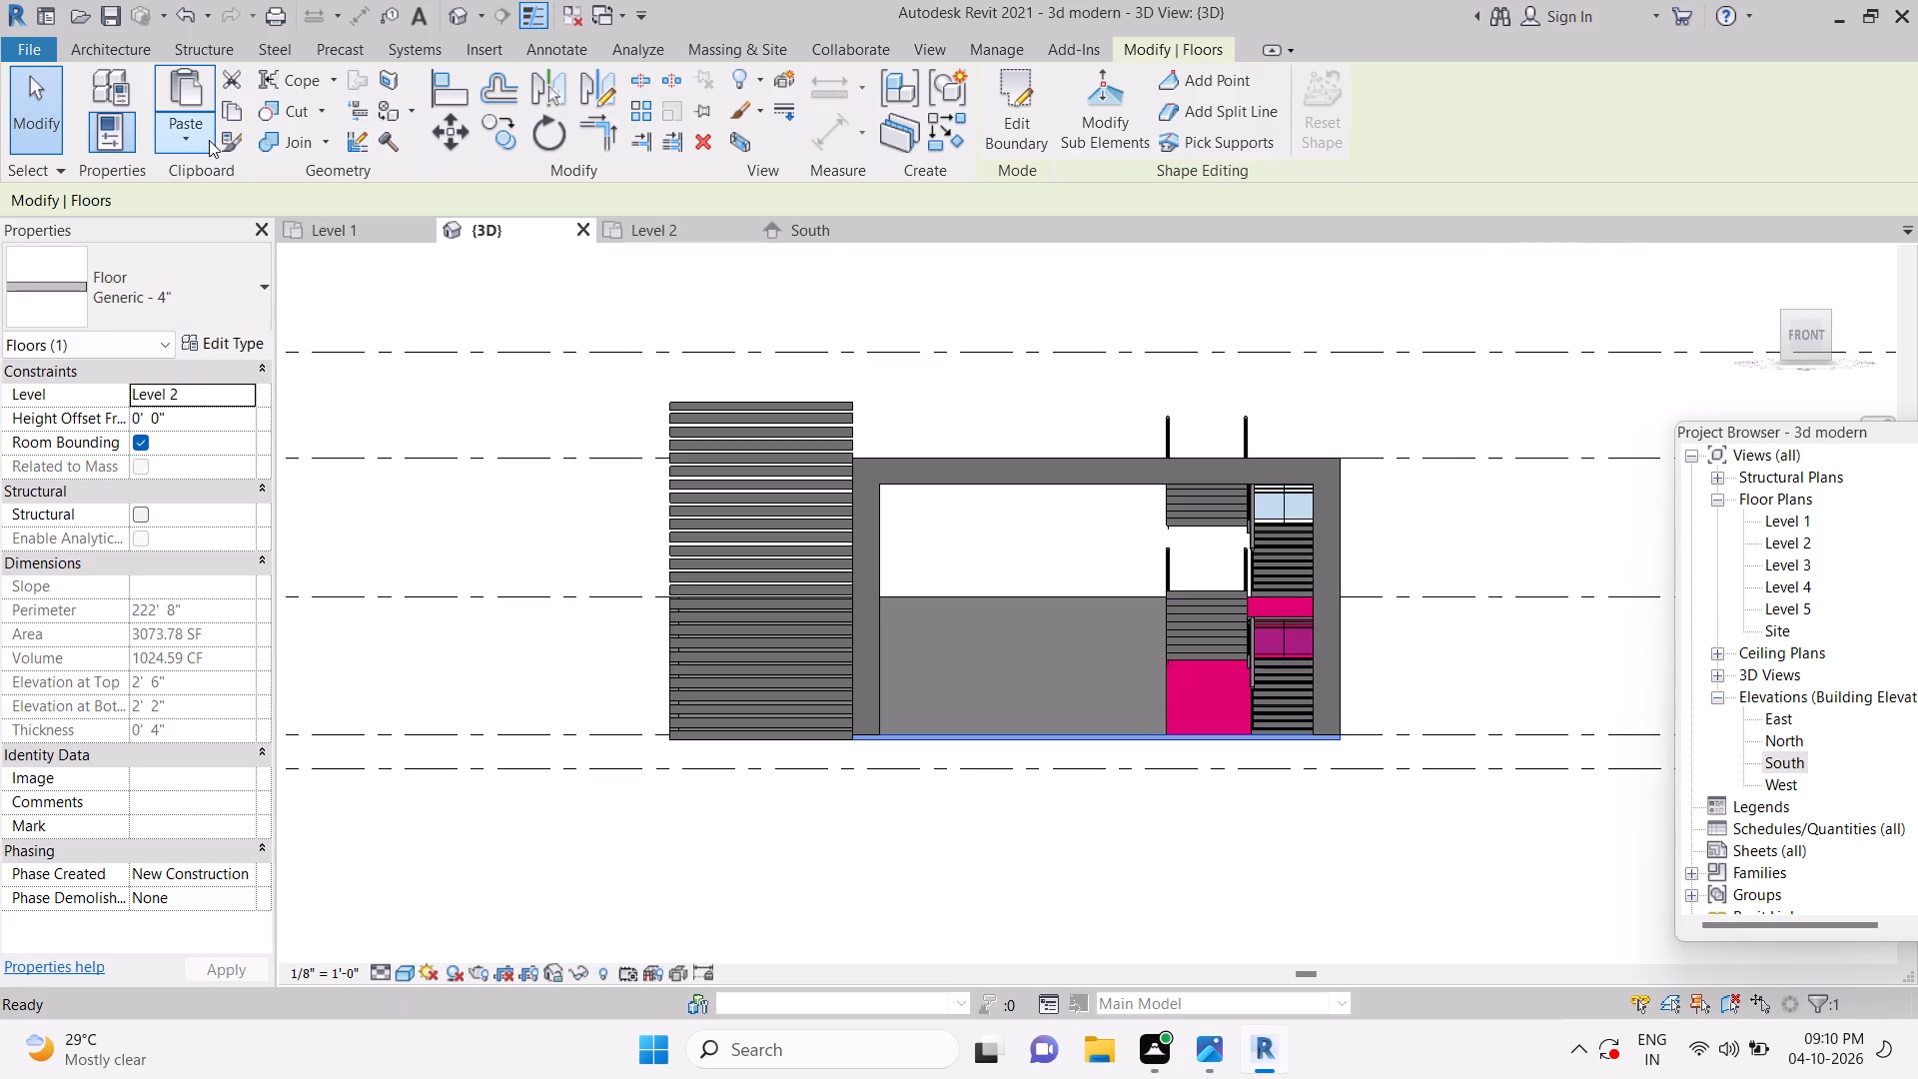
pyautogui.click(209, 140)
pyautogui.click(233, 226)
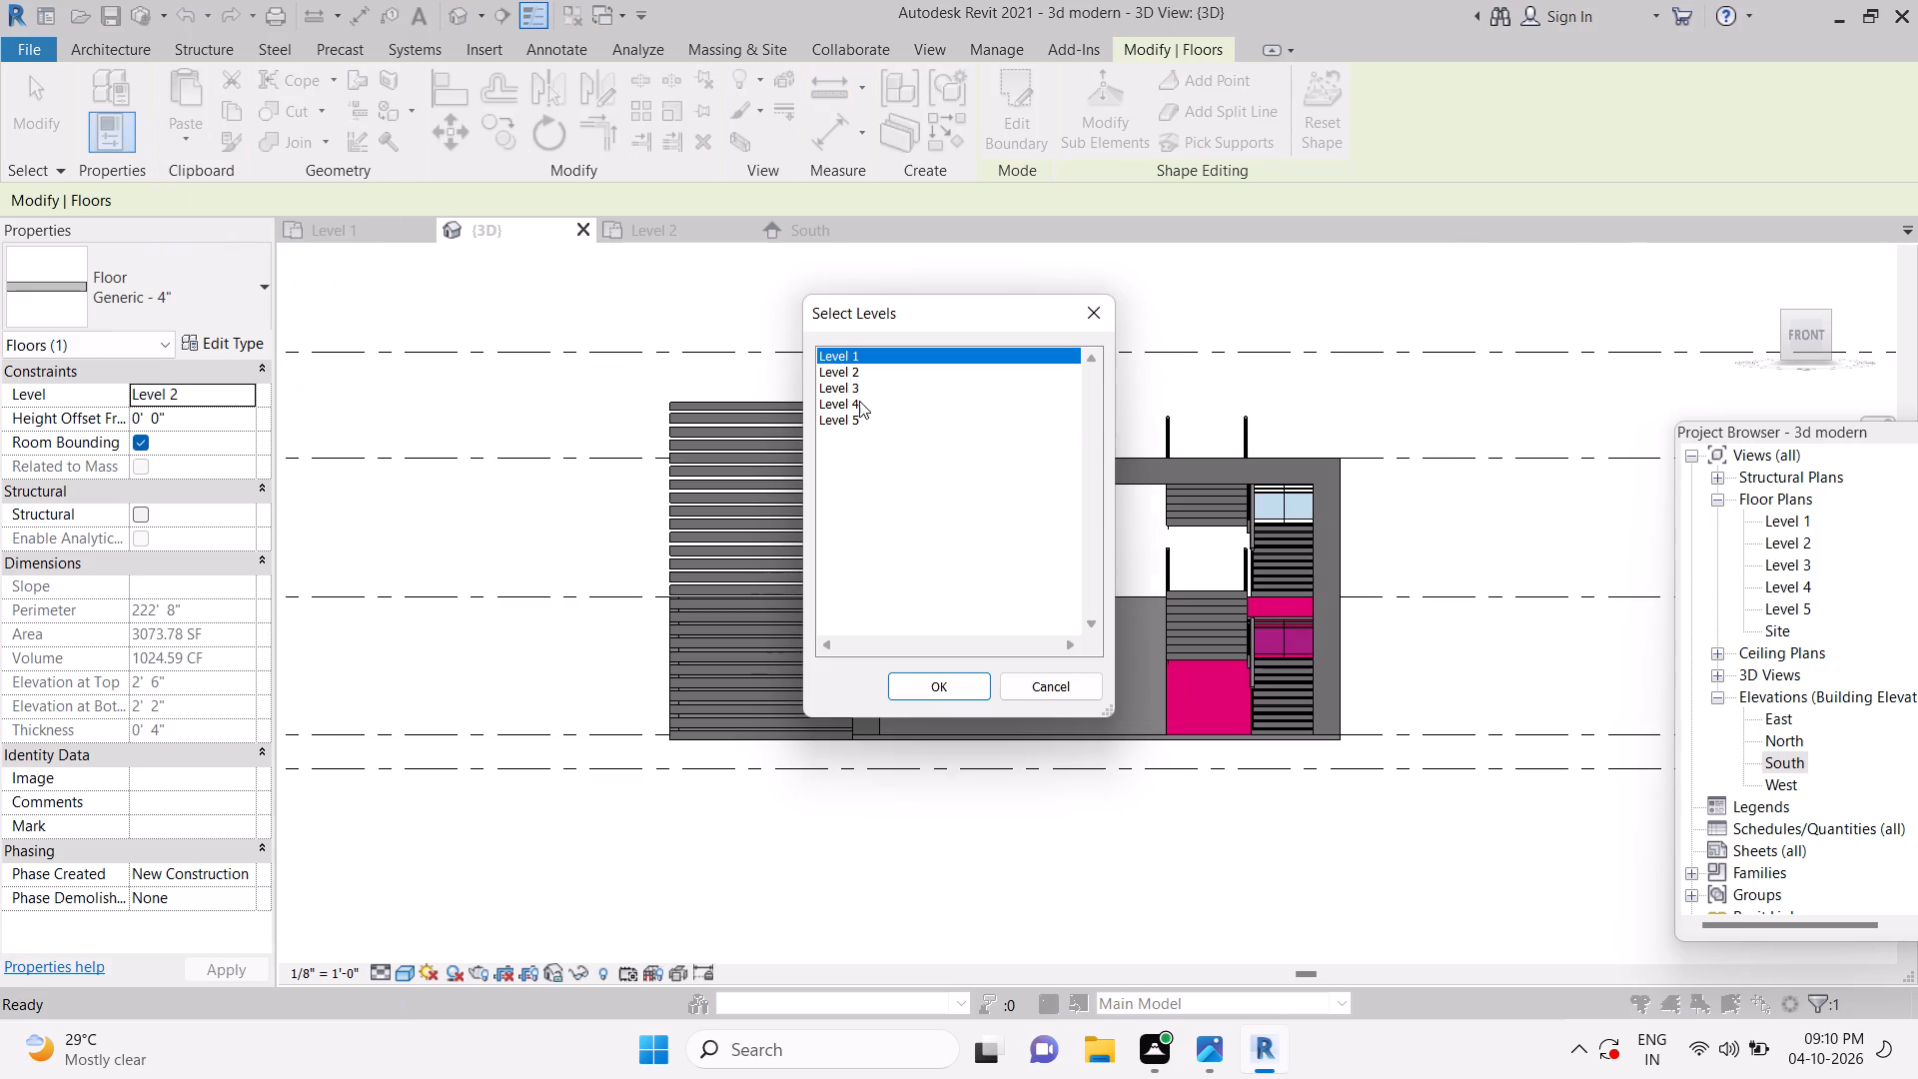
pyautogui.click(855, 396)
pyautogui.click(858, 391)
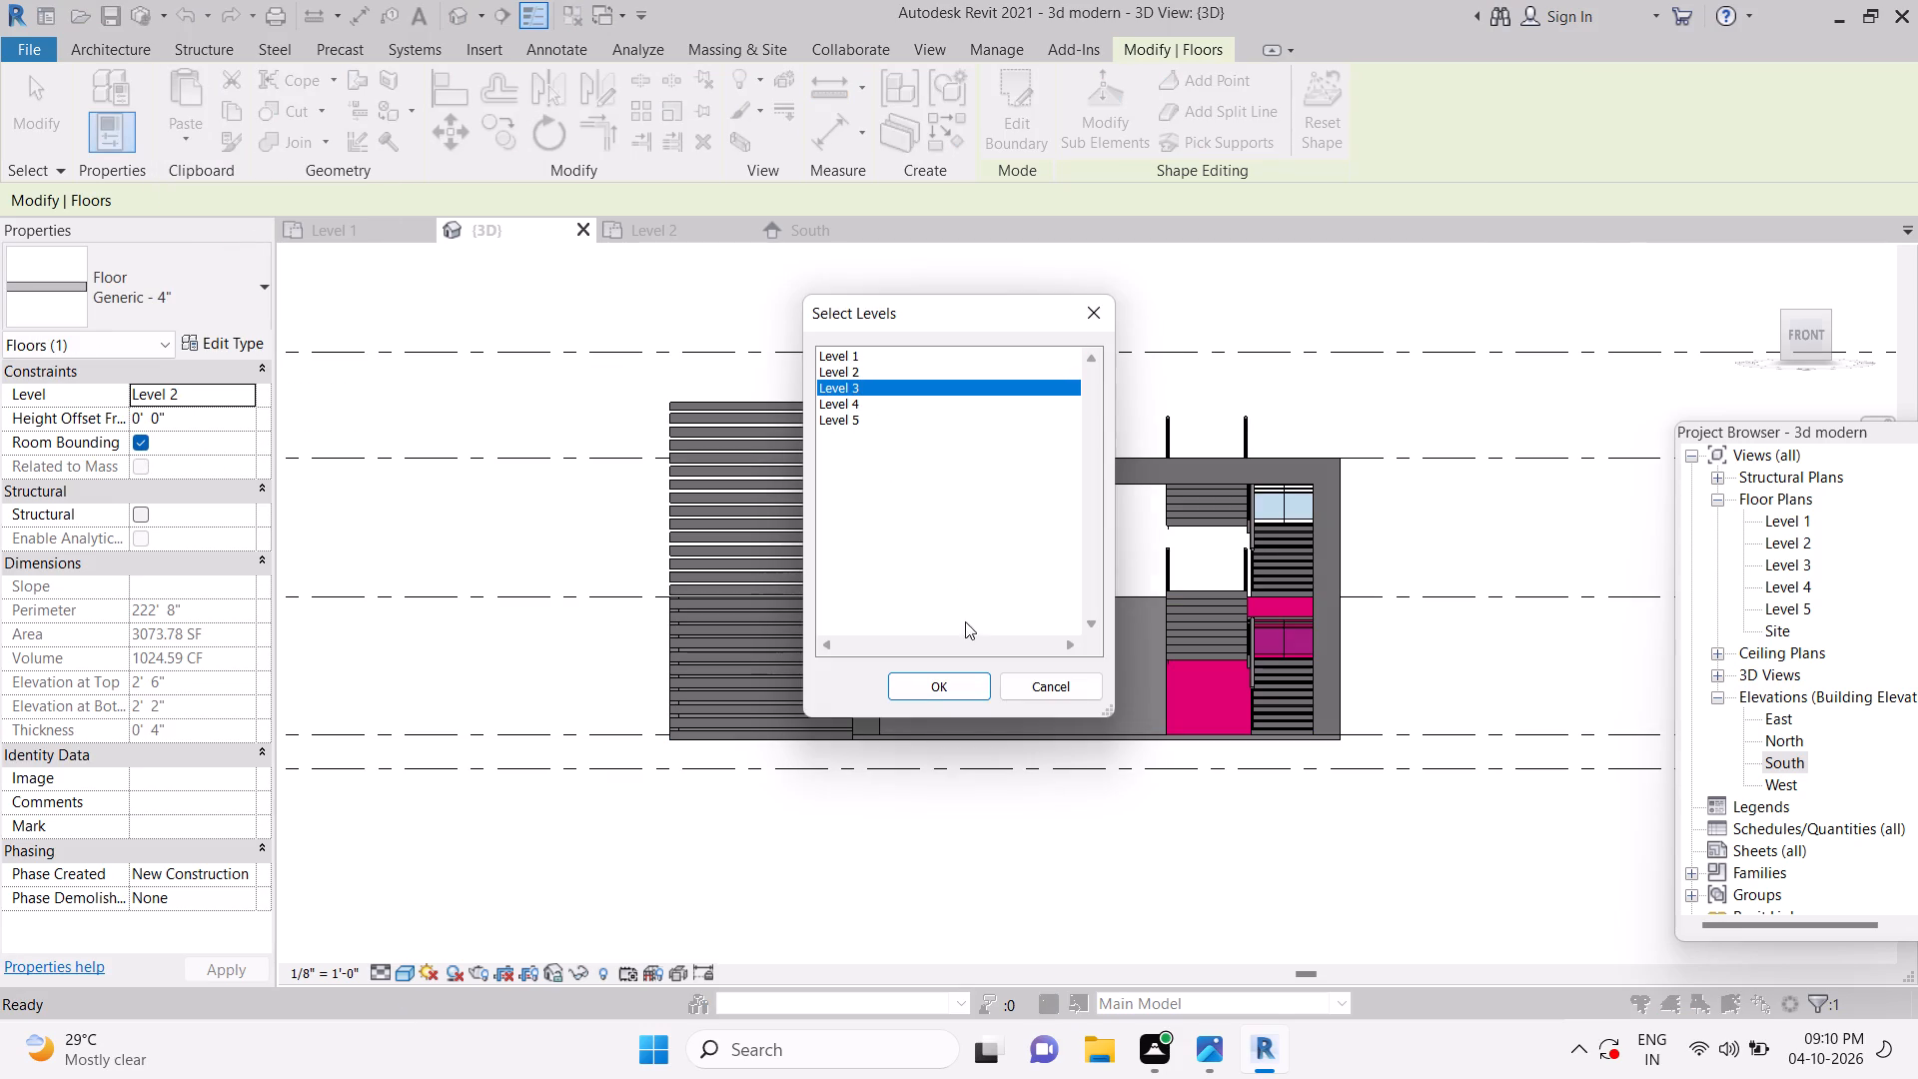
pyautogui.click(959, 685)
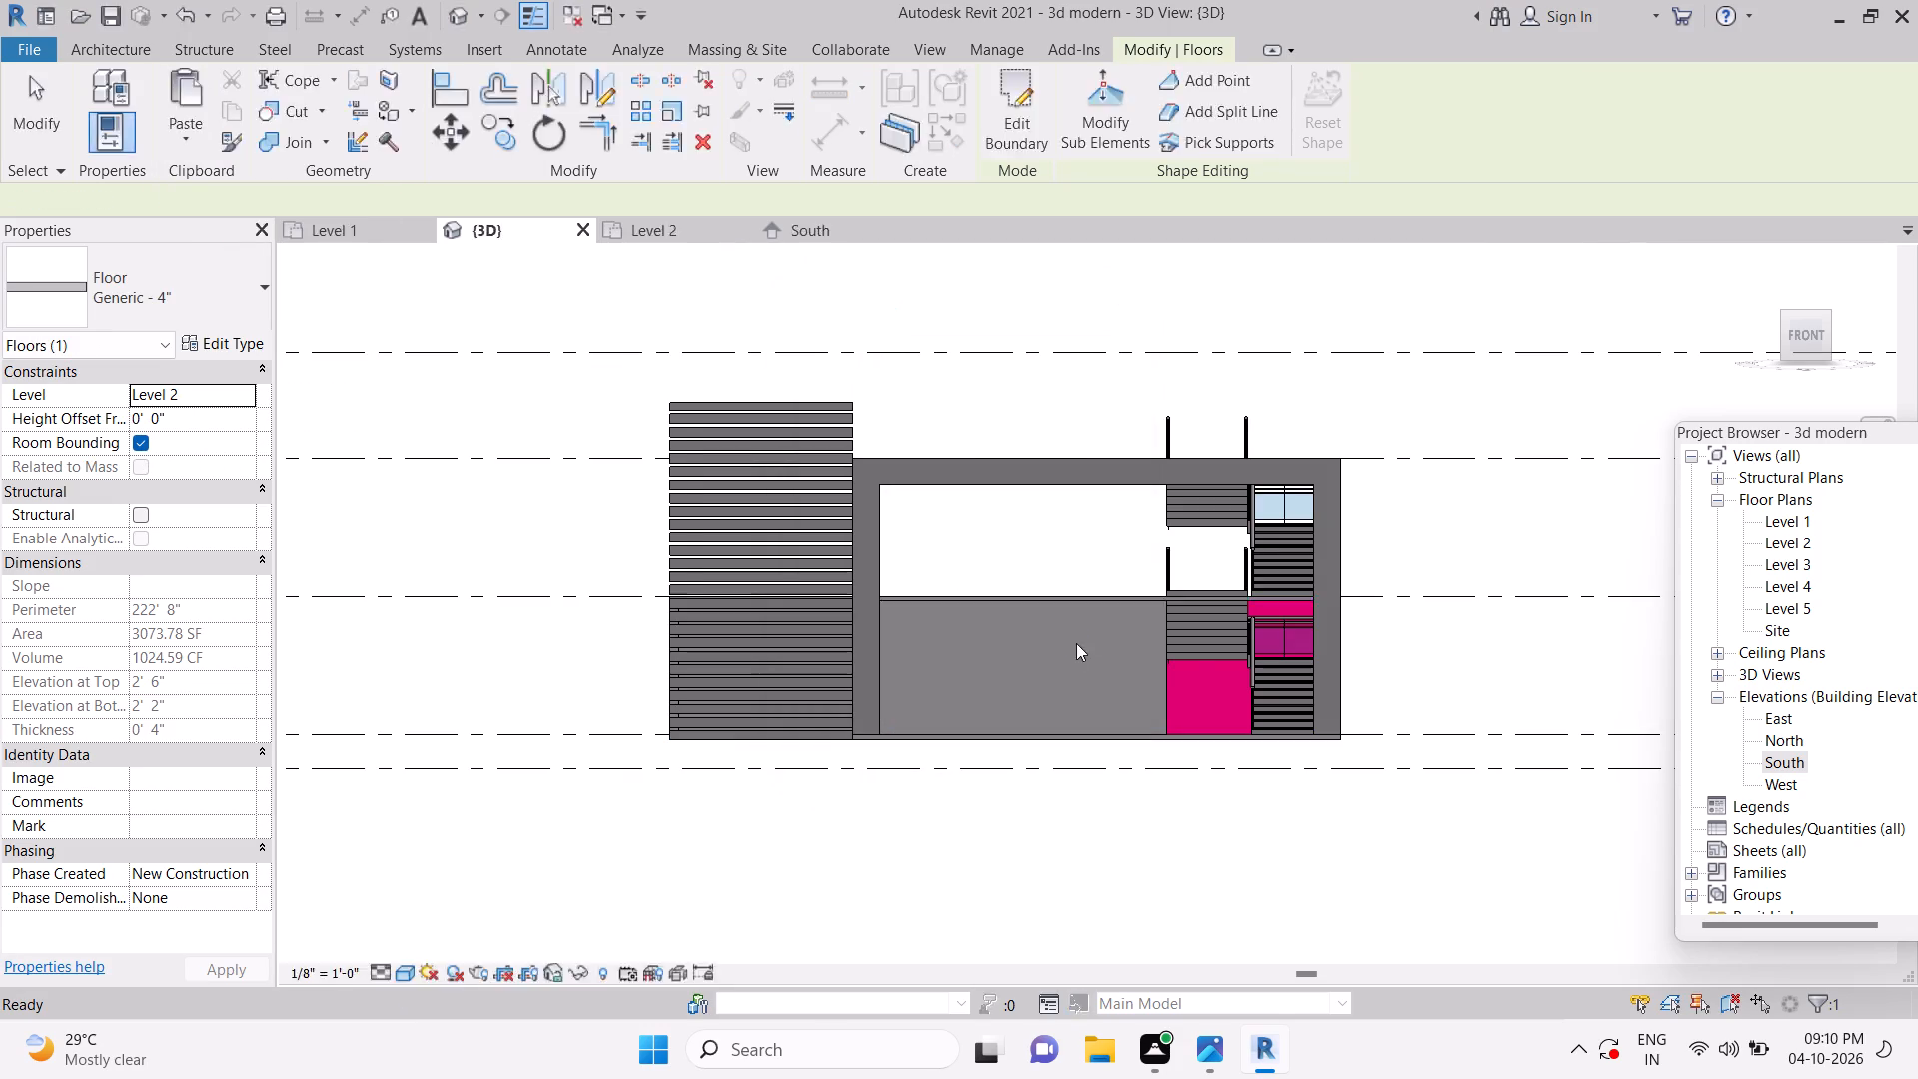
pyautogui.press('Escape')
pyautogui.press('Escape')
pyautogui.press('Escape')
# Copy the lower exterior side wall beside the stair and paste it aligned to Level 3.
pyautogui.keyDown('shift'); pyautogui.moveTo(1384, 842); pyautogui.dragTo(1234, 938, button='middle'); pyautogui.keyUp('shift')
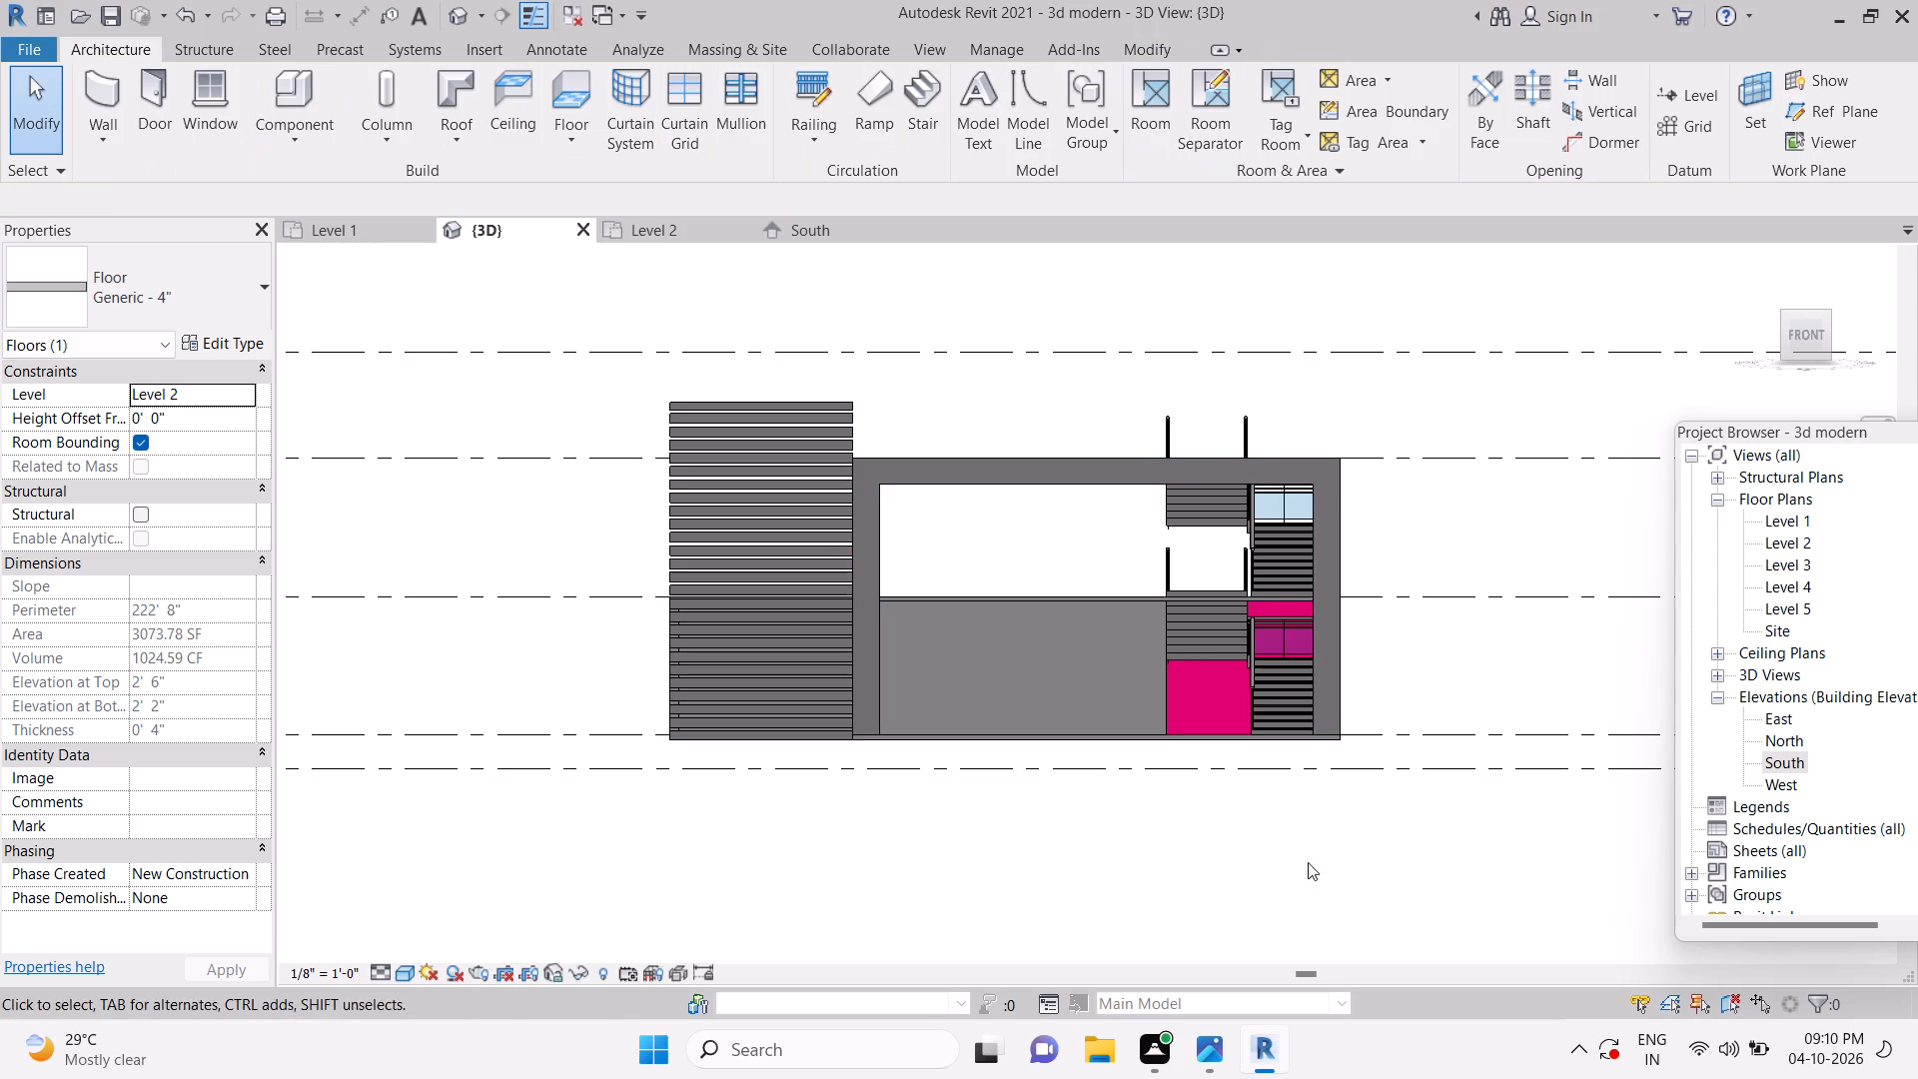
pyautogui.moveTo(1332, 827); pyautogui.dragTo(1221, 787, button='middle')
pyautogui.press('Escape')
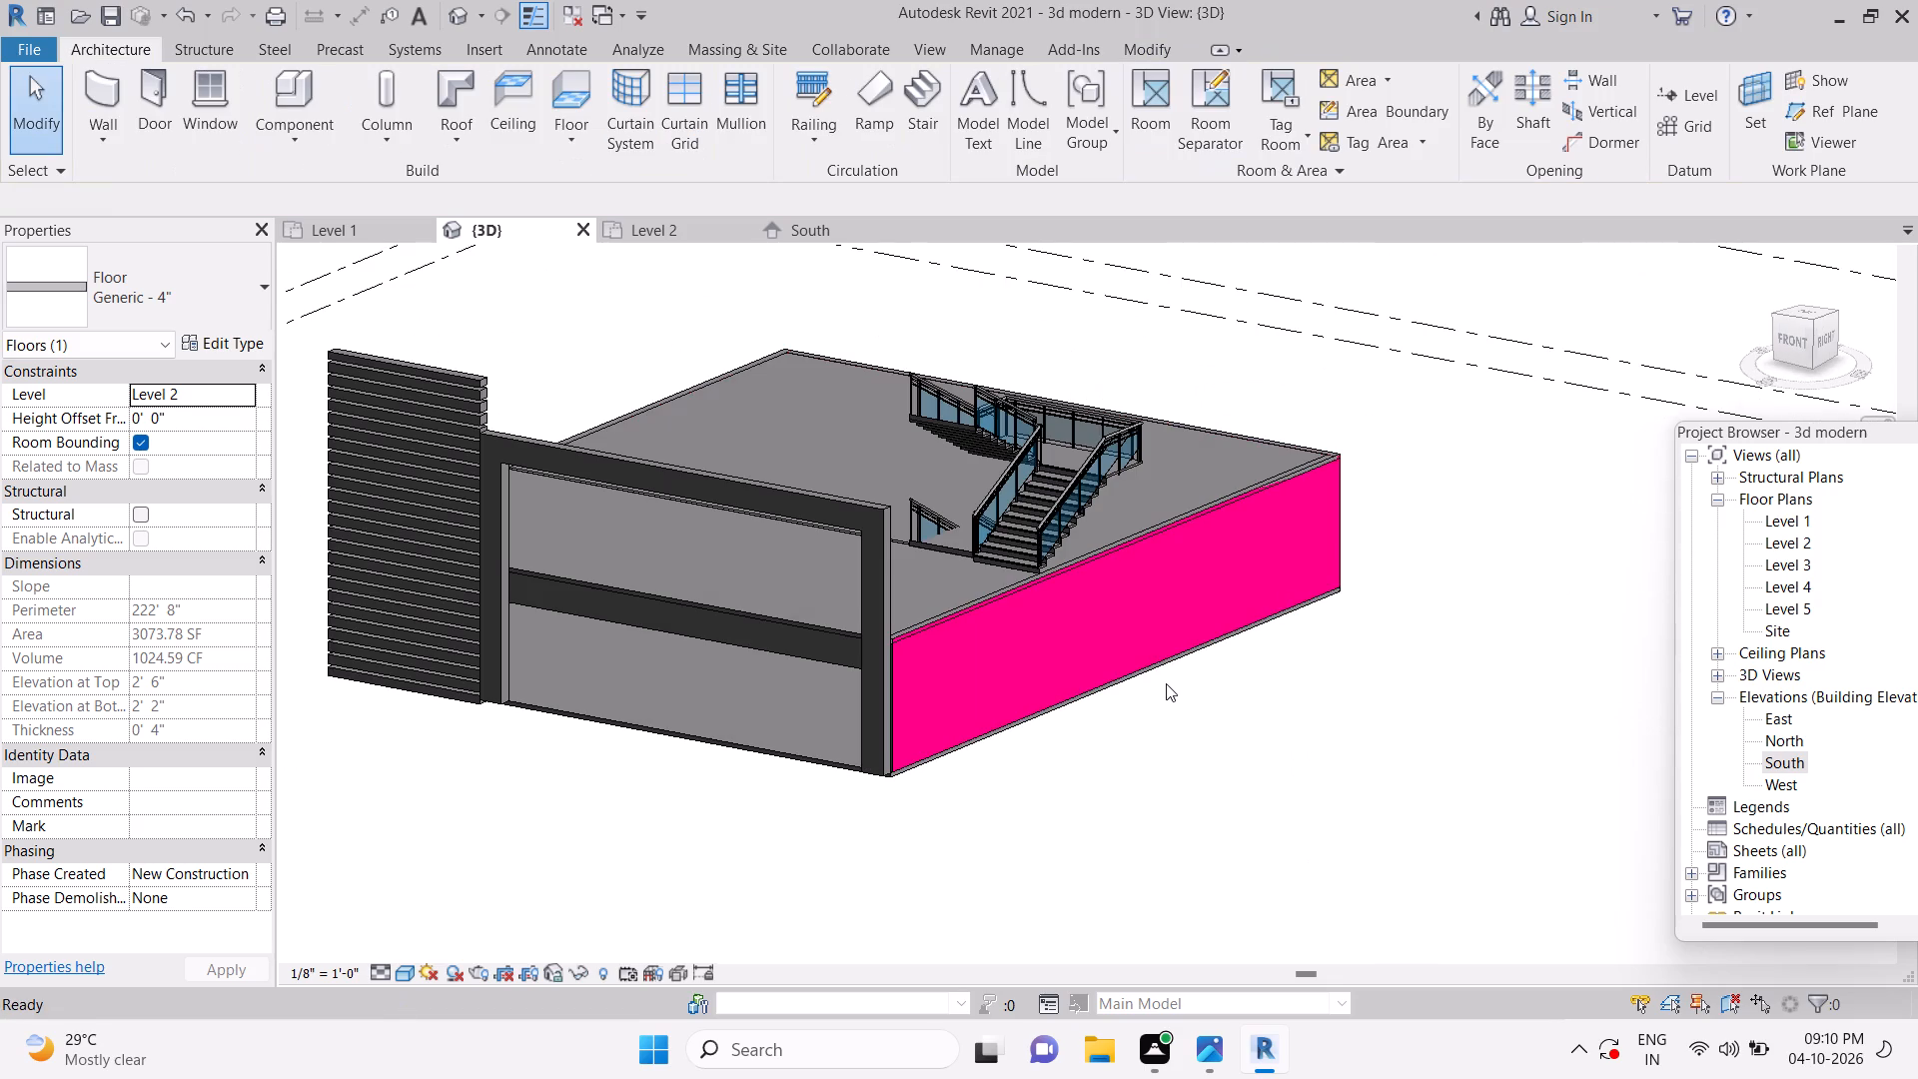
pyautogui.scroll(-4, 1167, 687)
pyautogui.keyDown('shift'); pyautogui.moveTo(1199, 732); pyautogui.dragTo(1368, 720, button='middle'); pyautogui.keyUp('shift')
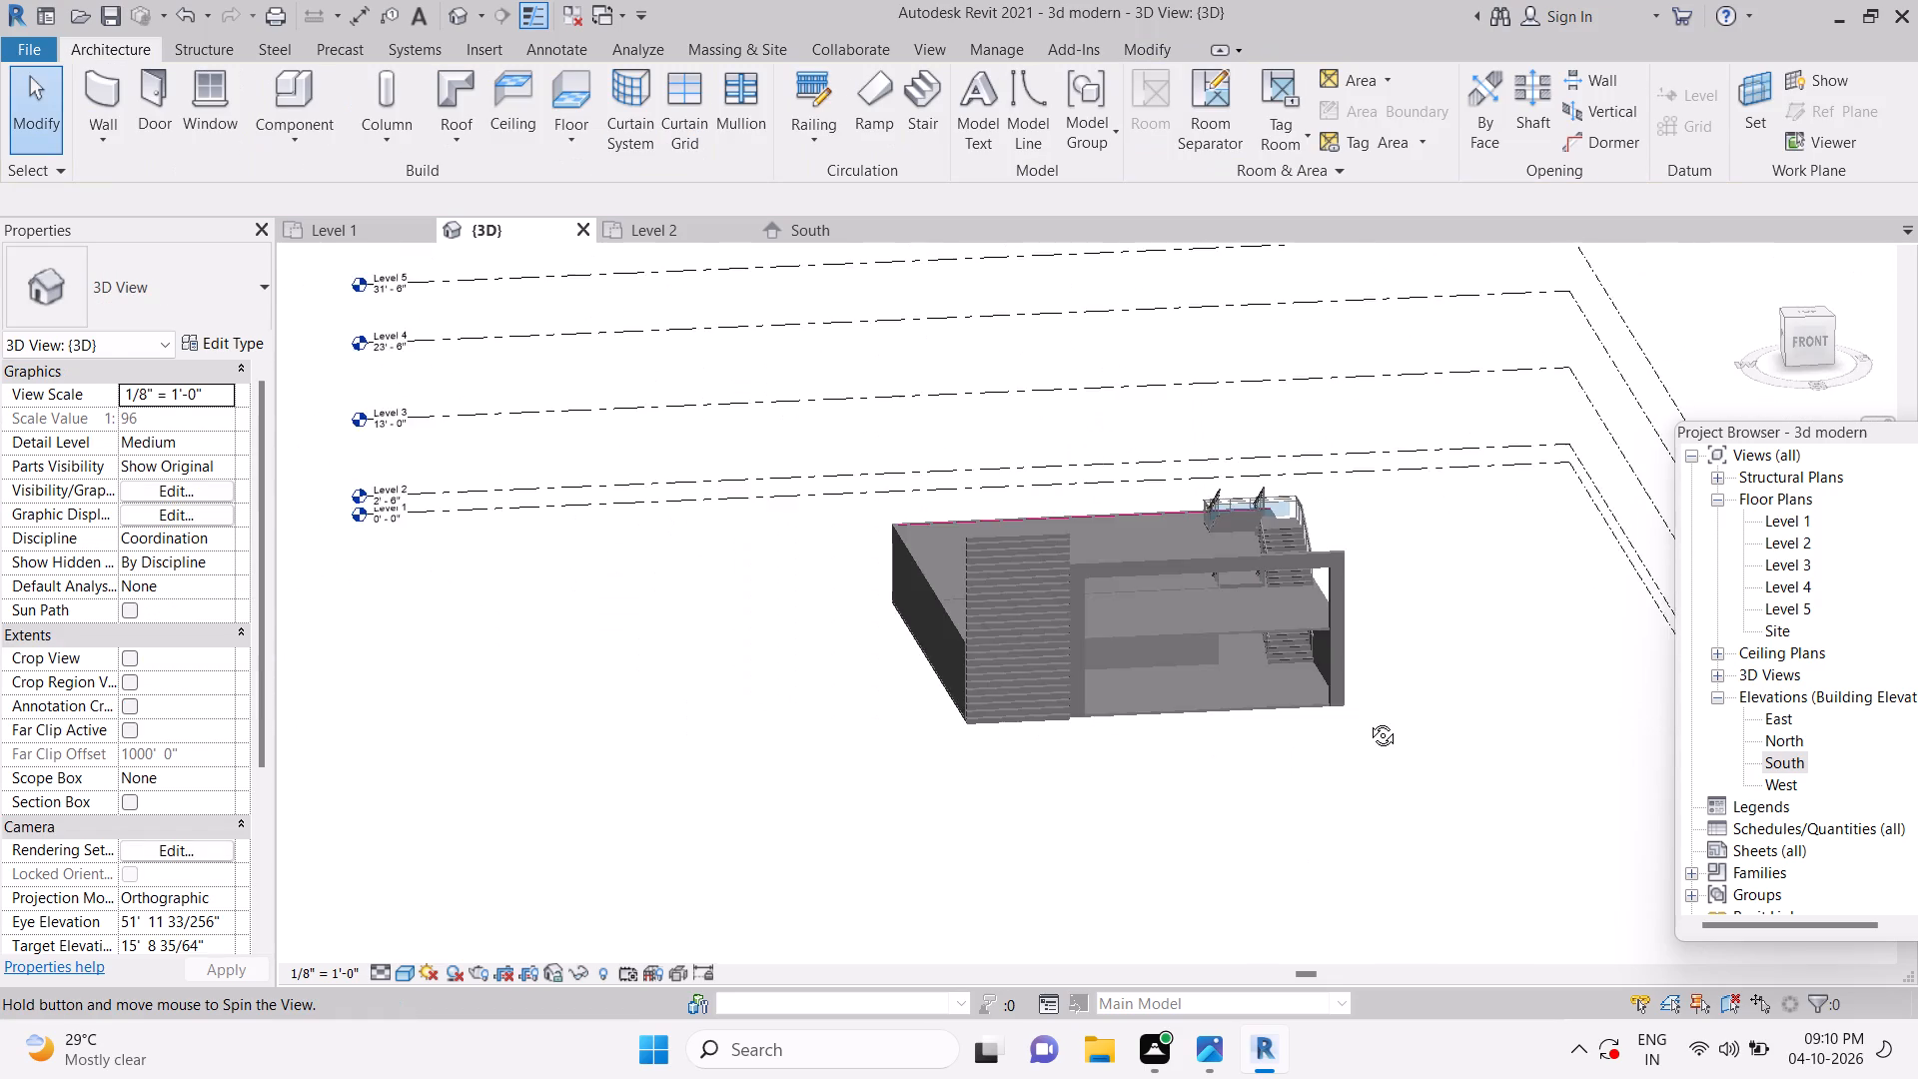
pyautogui.keyDown('shift'); pyautogui.moveTo(1368, 720); pyautogui.dragTo(1140, 772, button='middle'); pyautogui.keyUp('shift')
pyautogui.scroll(5, 920, 699)
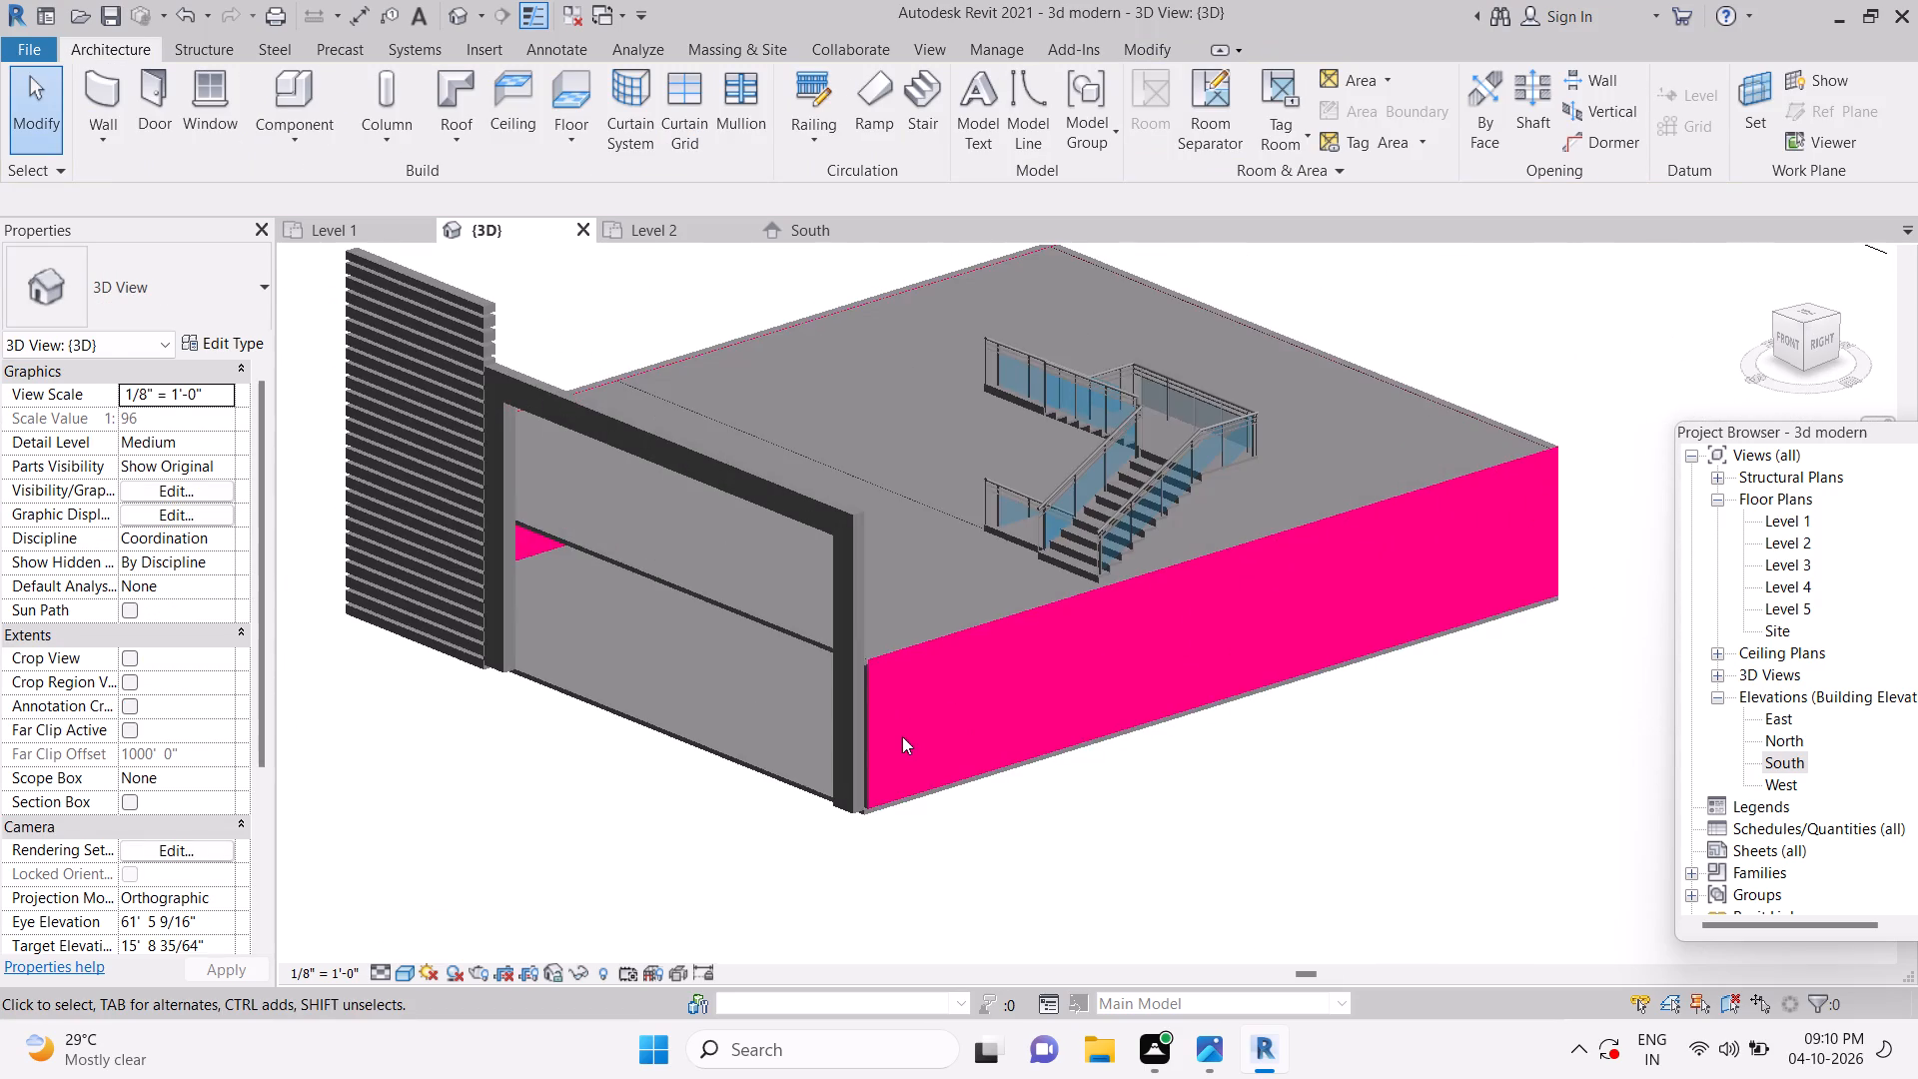
pyautogui.click(869, 714)
pyautogui.scroll(-4, 1084, 747)
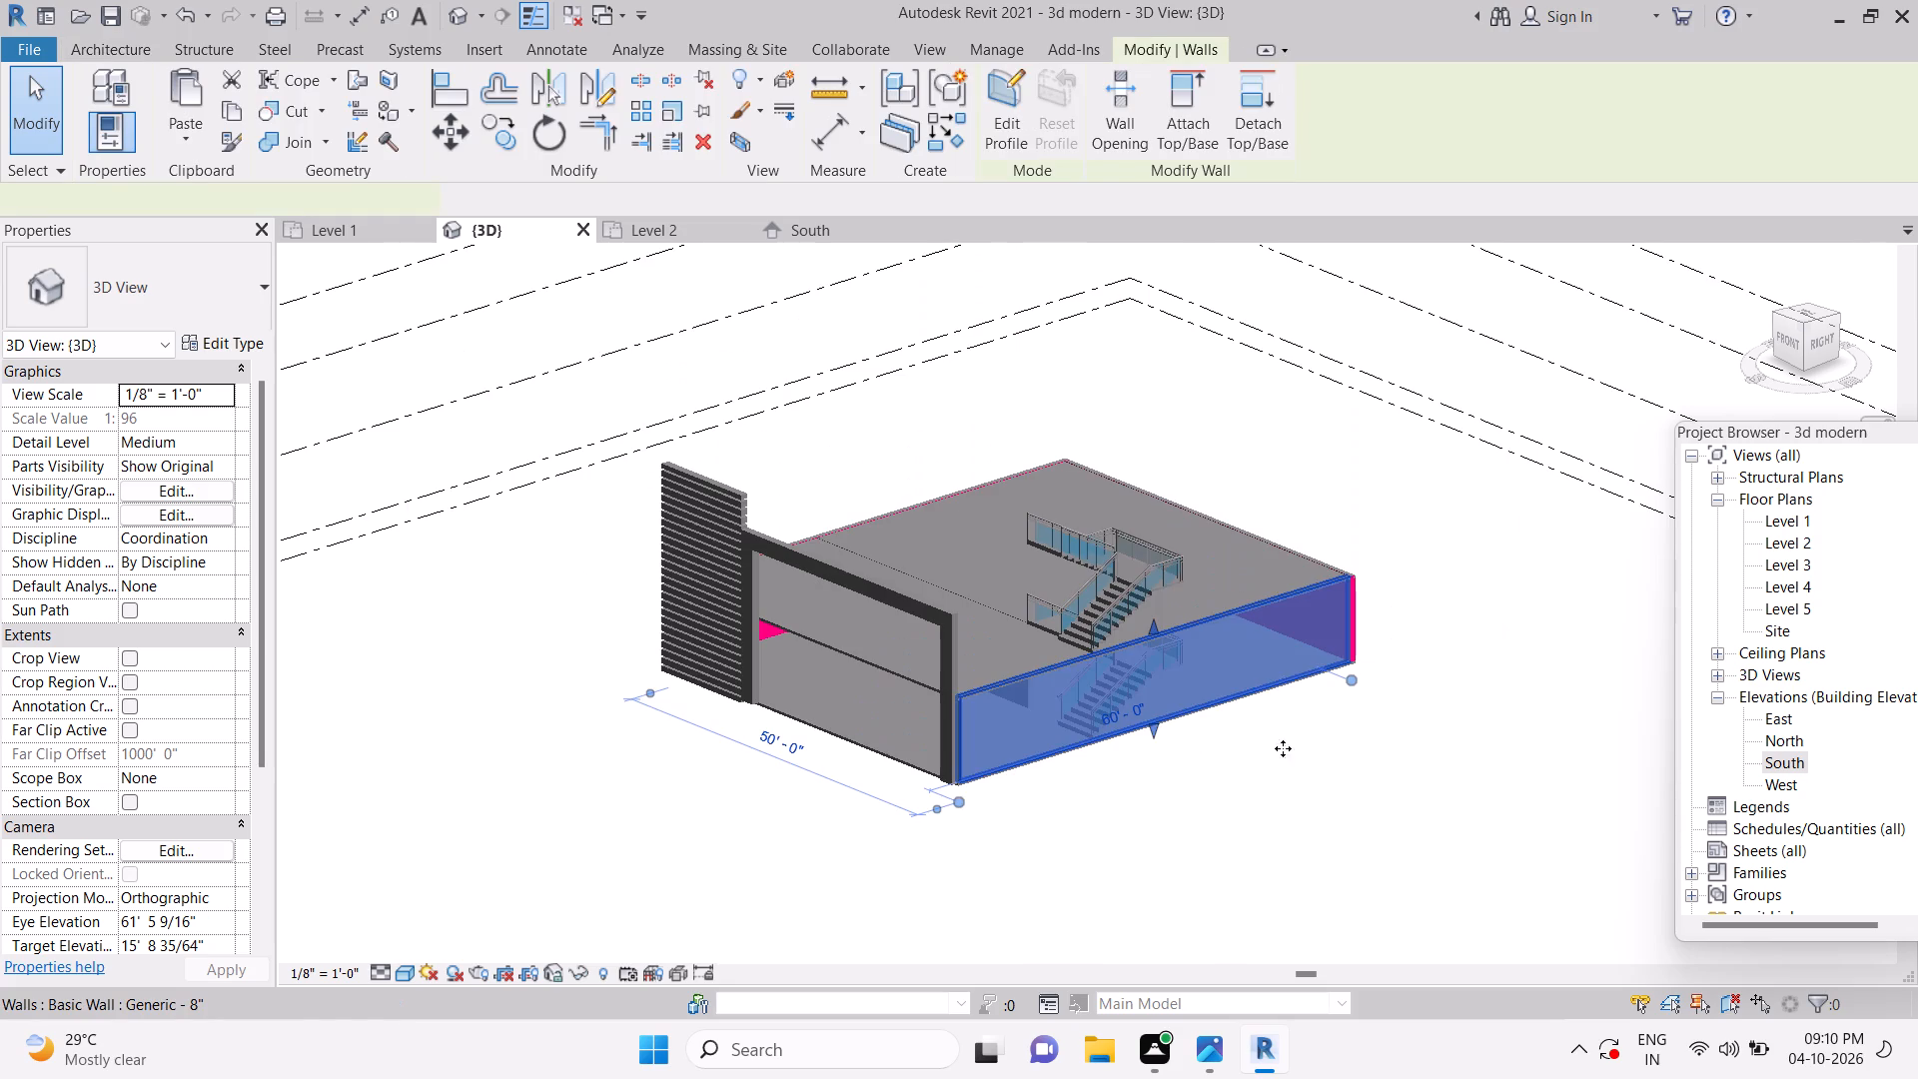
pyautogui.keyDown('shift'); pyautogui.moveTo(1343, 819); pyautogui.dragTo(891, 832, button='middle'); pyautogui.keyUp('shift')
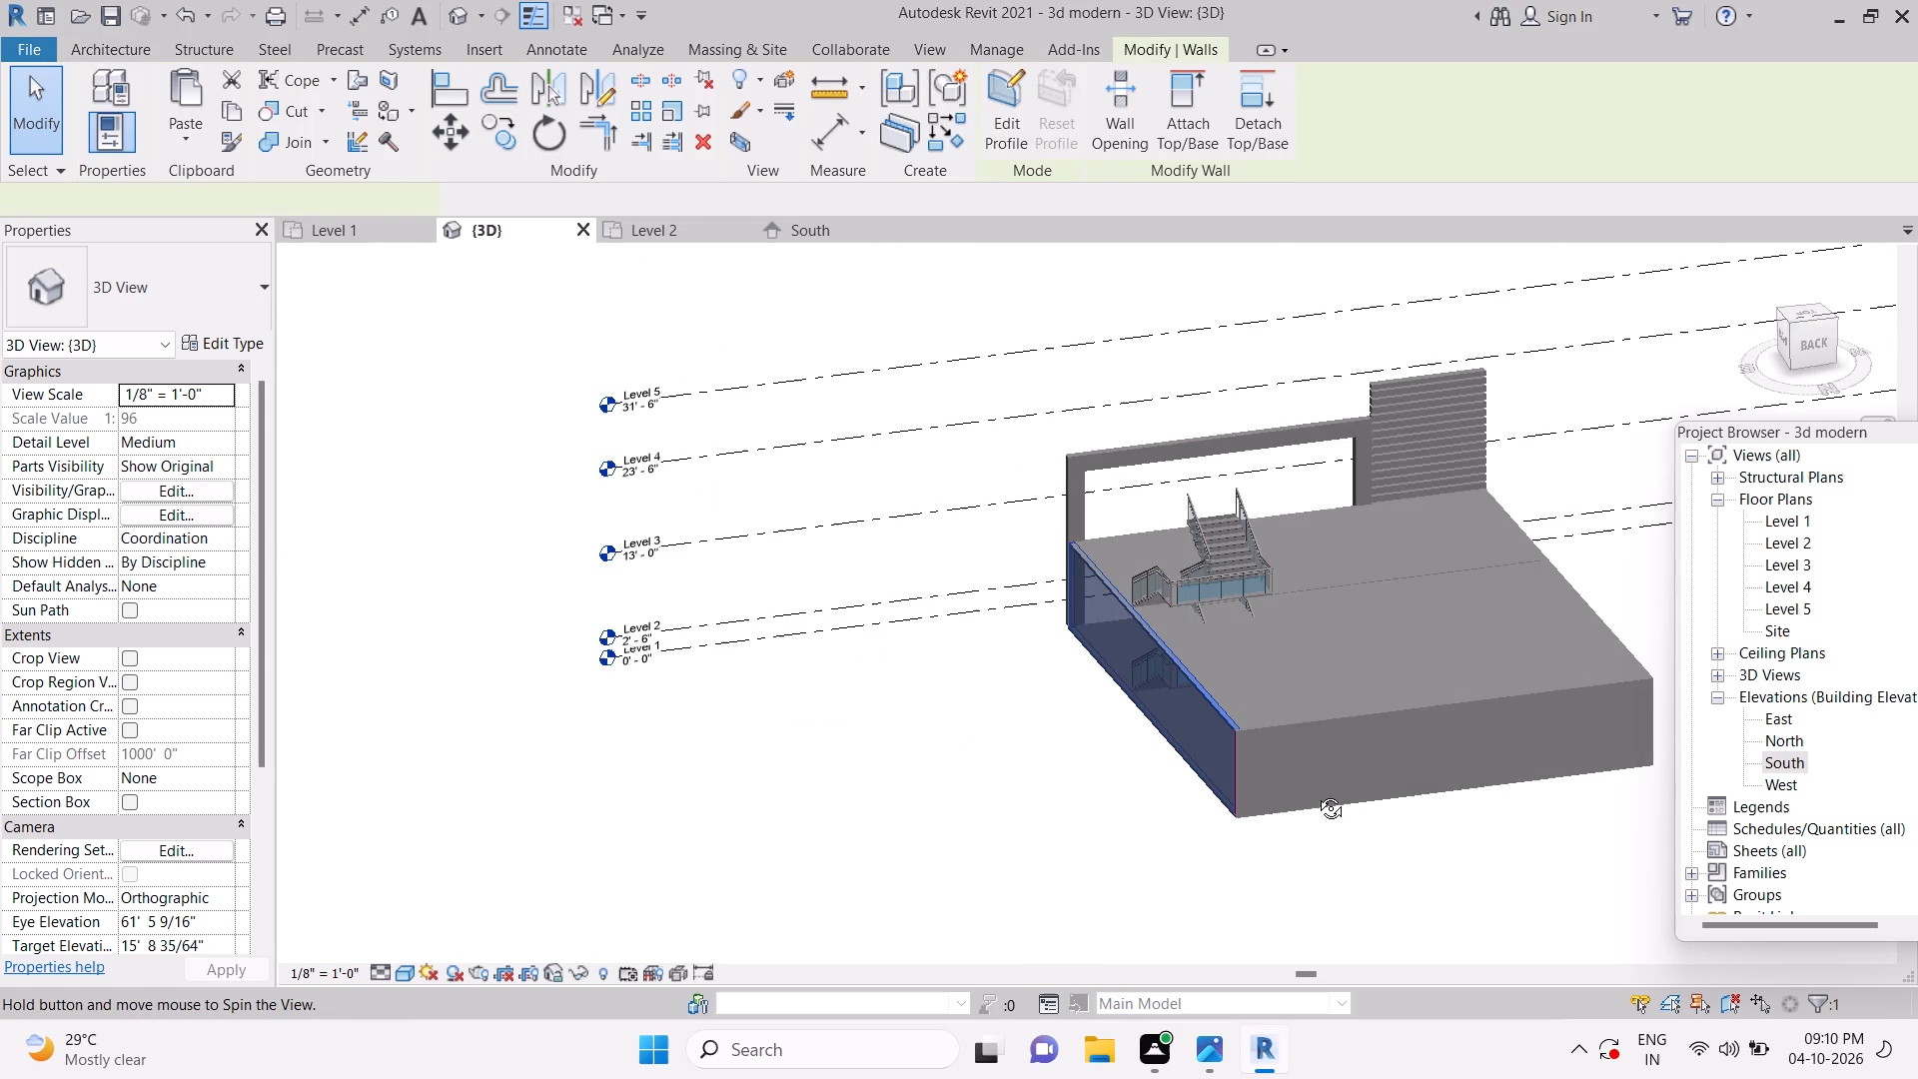
pyautogui.scroll(3, 1276, 749)
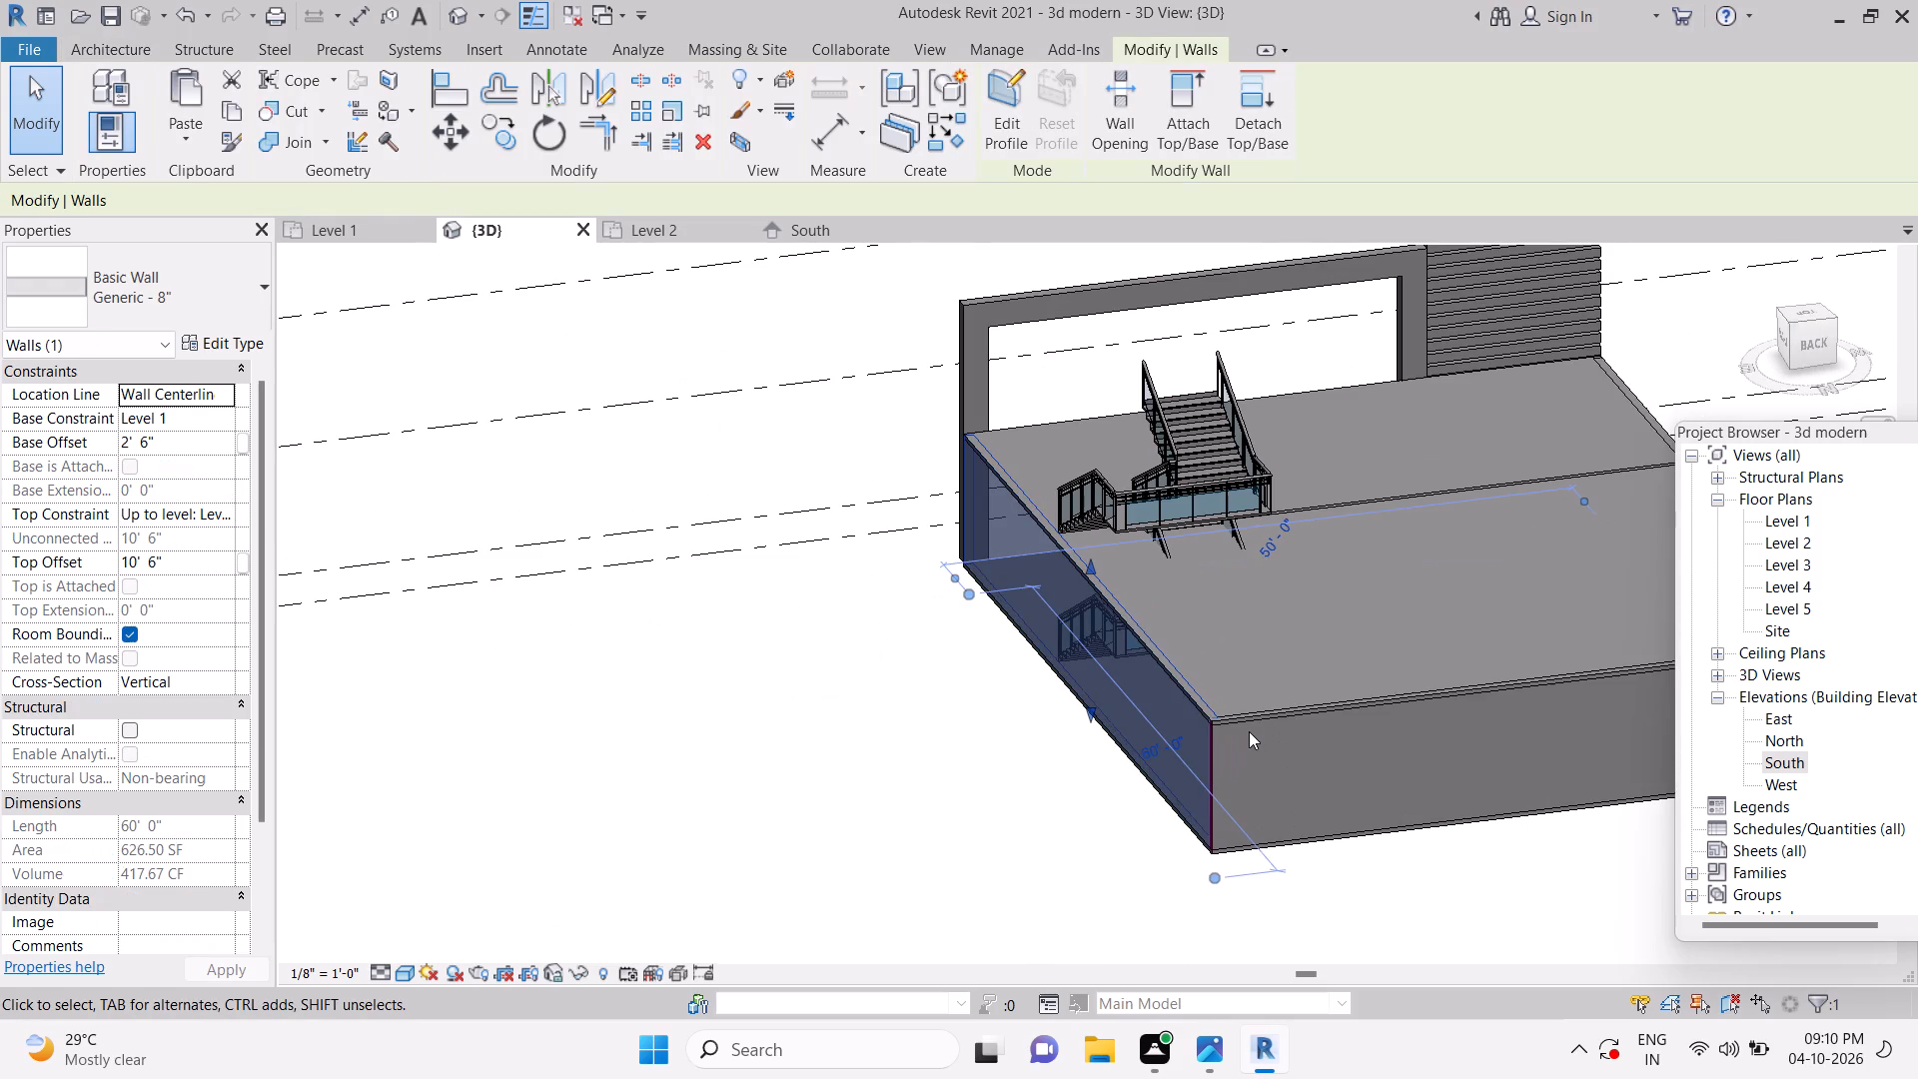
pyautogui.doubleClick(233, 101)
pyautogui.click(200, 127)
pyautogui.click(241, 233)
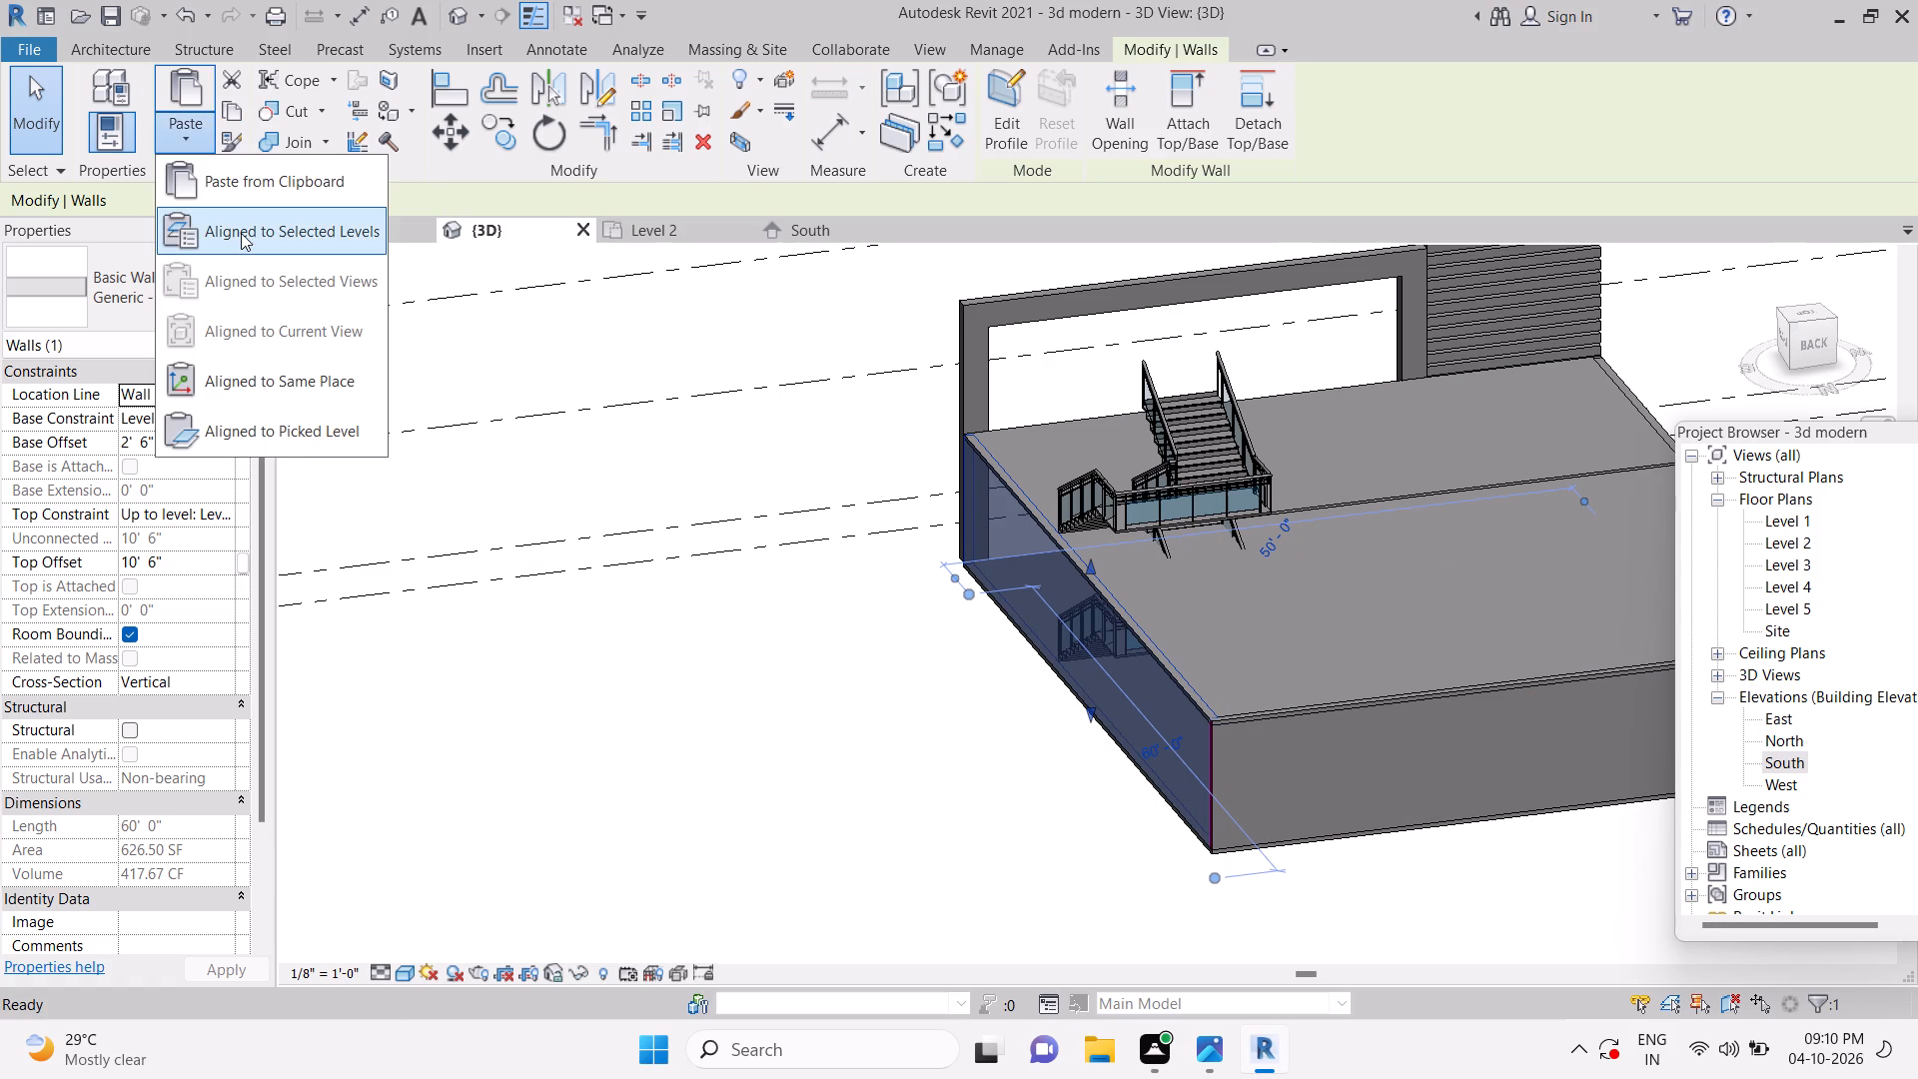
pyautogui.click(854, 393)
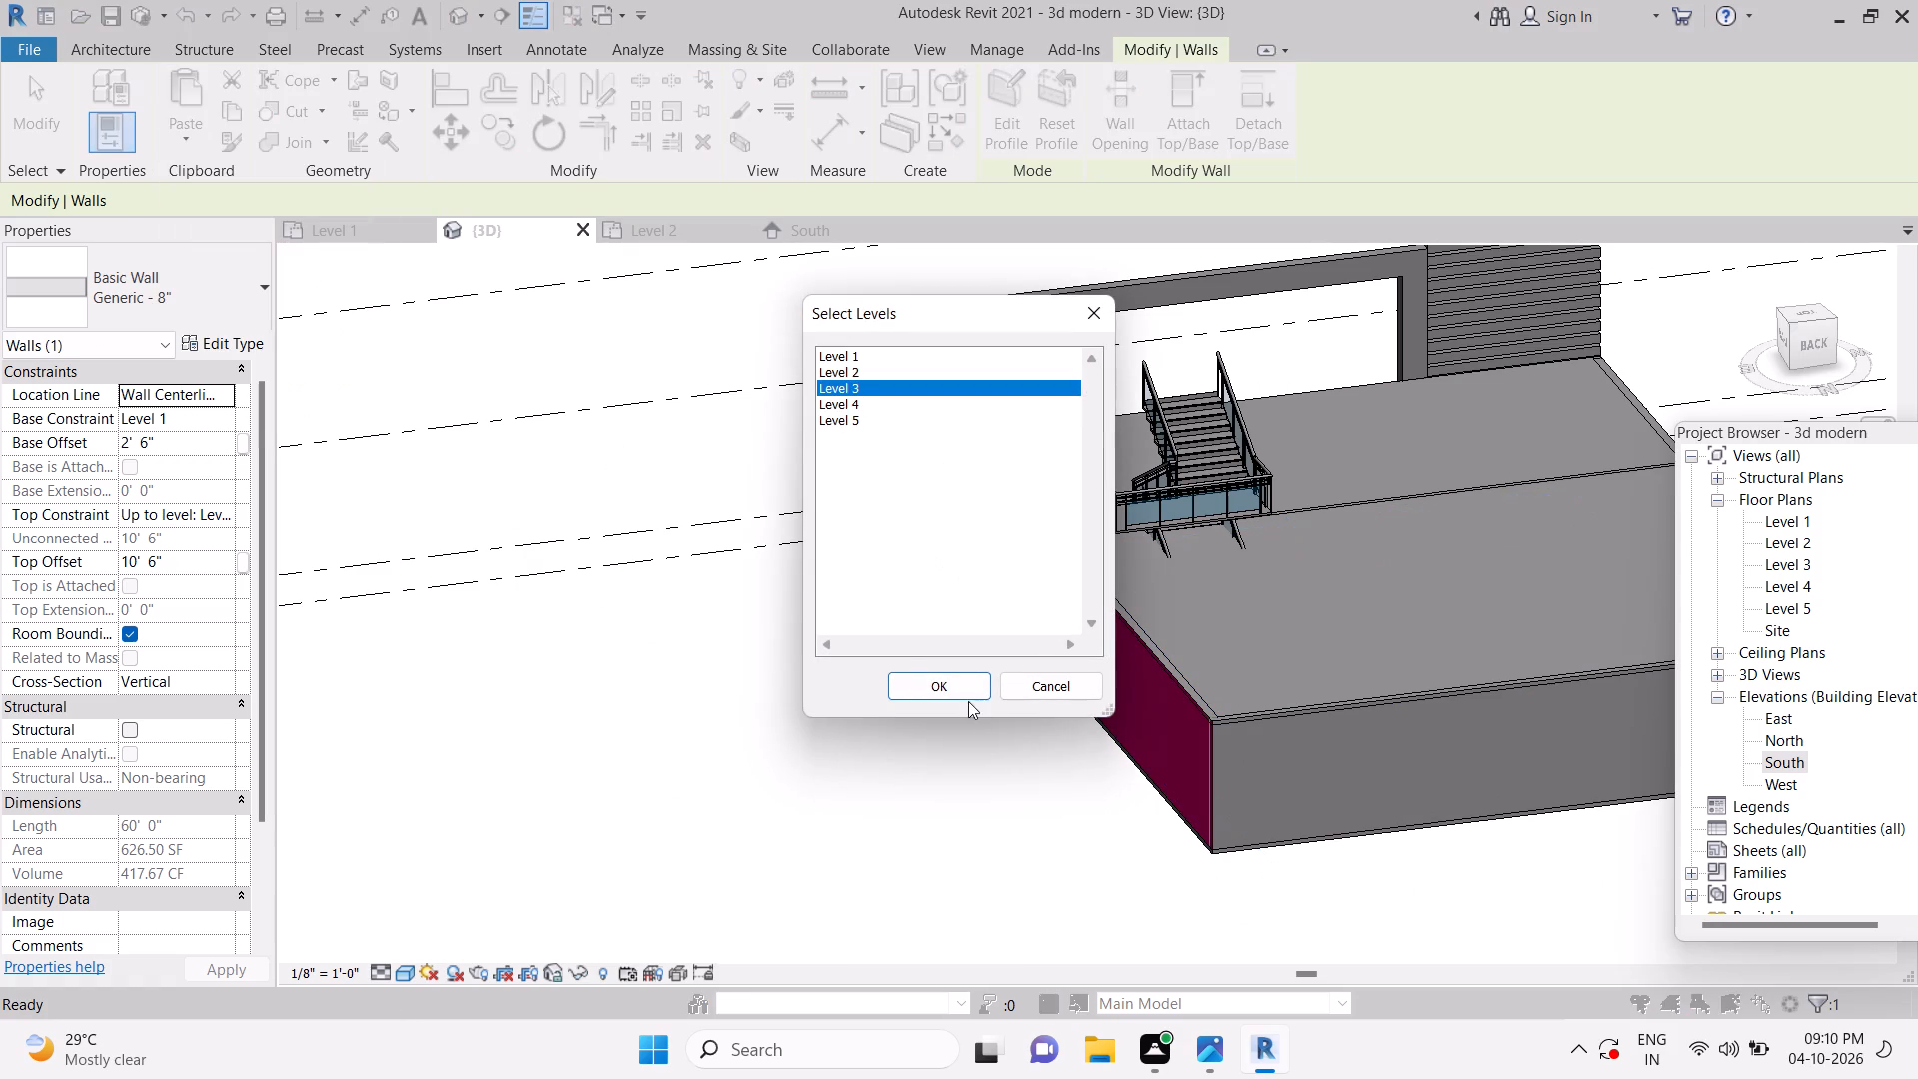
pyautogui.click(967, 699)
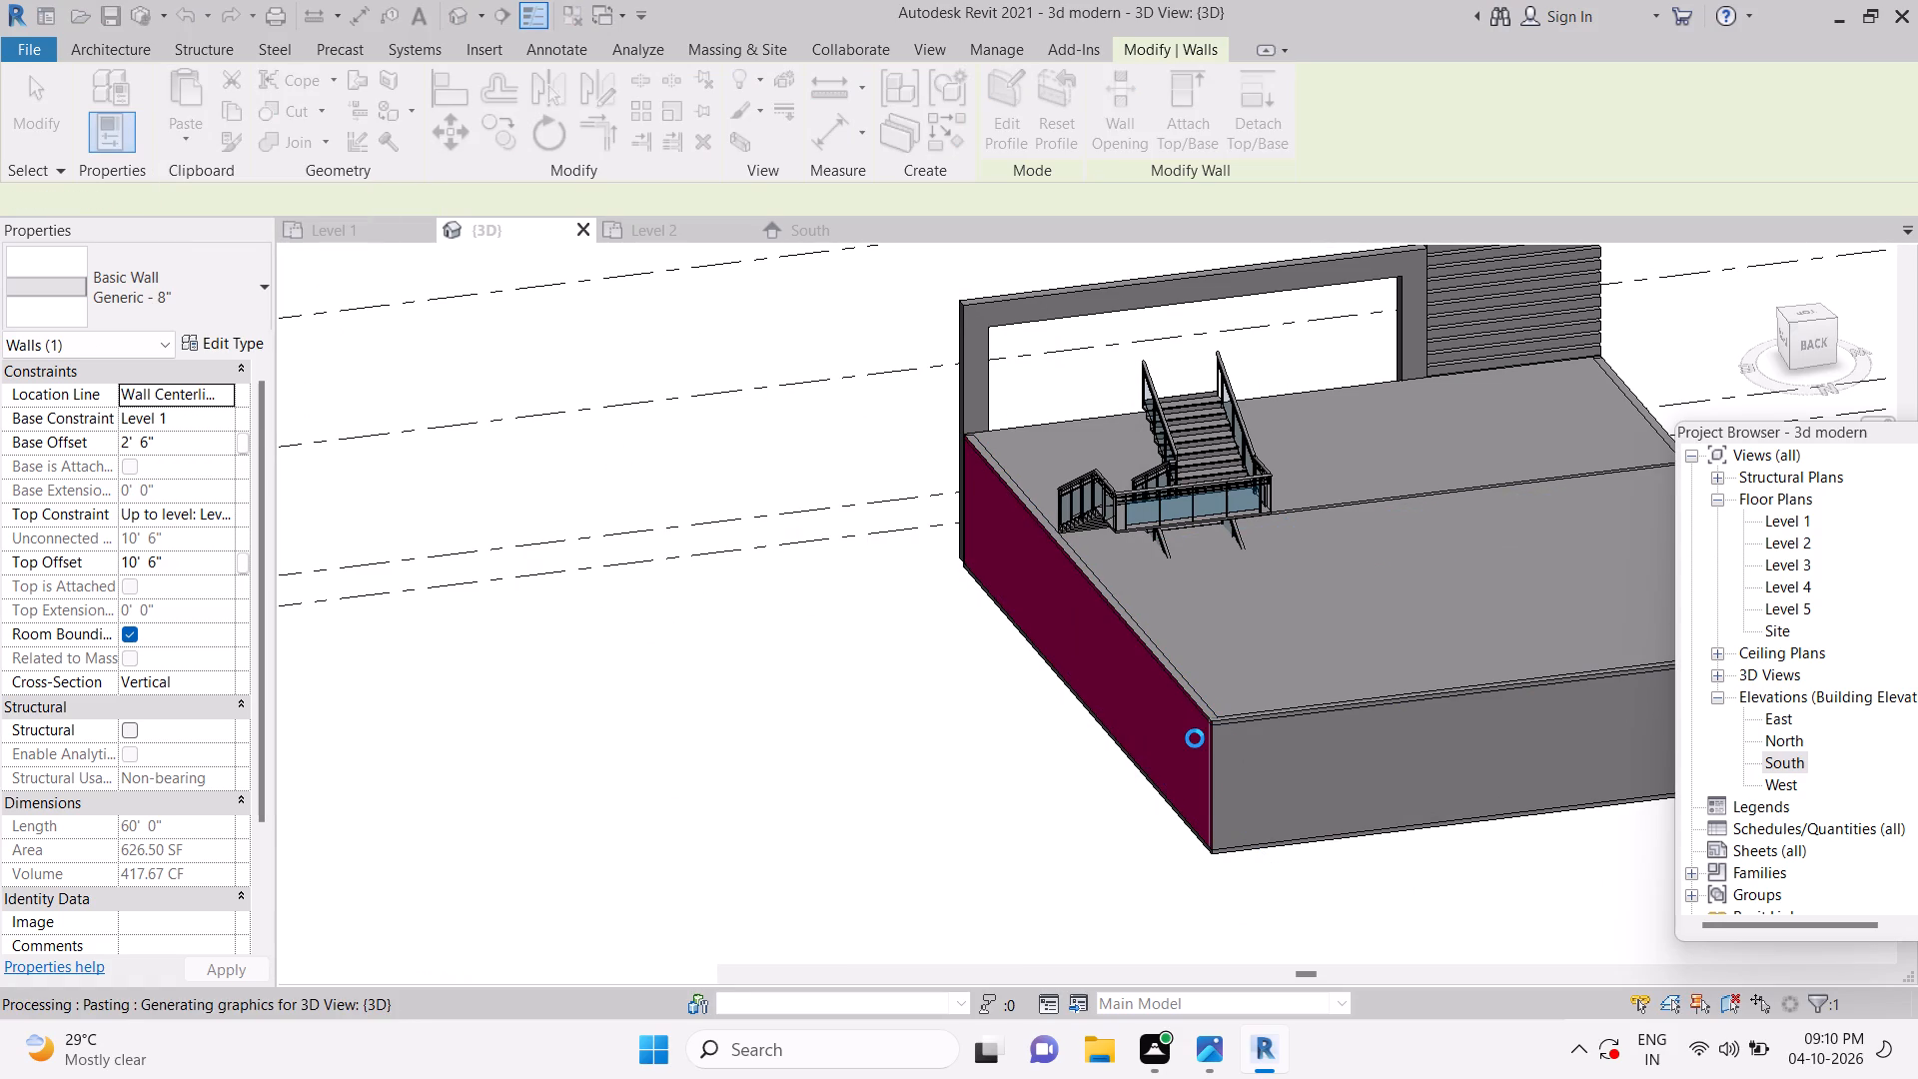
pyautogui.press('Escape')
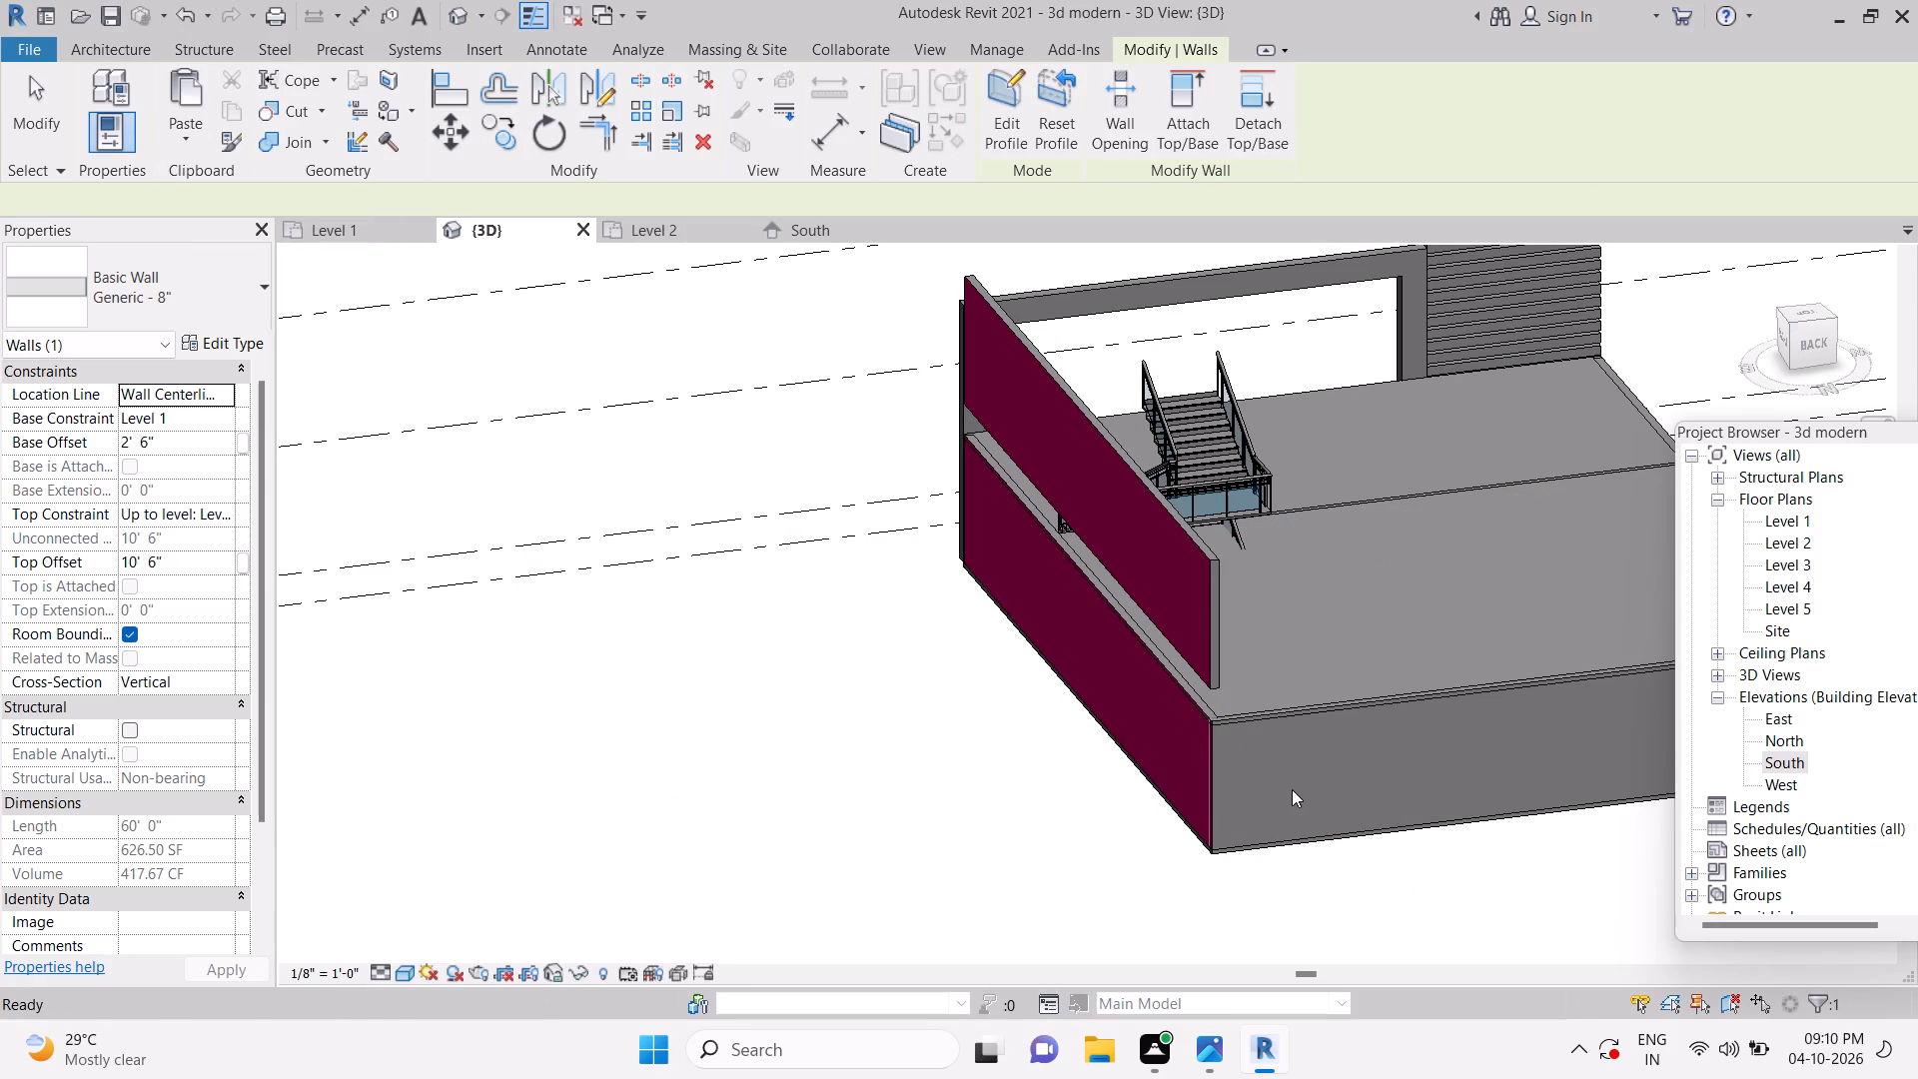
pyautogui.press('Escape')
# From the right-side 3D view, set the pasted Level 3 side wall's base offset to 0.
pyautogui.scroll(-4, 1219, 758)
pyautogui.keyDown('shift'); pyautogui.moveTo(1284, 844); pyautogui.dragTo(1441, 735, button='middle'); pyautogui.keyUp('shift')
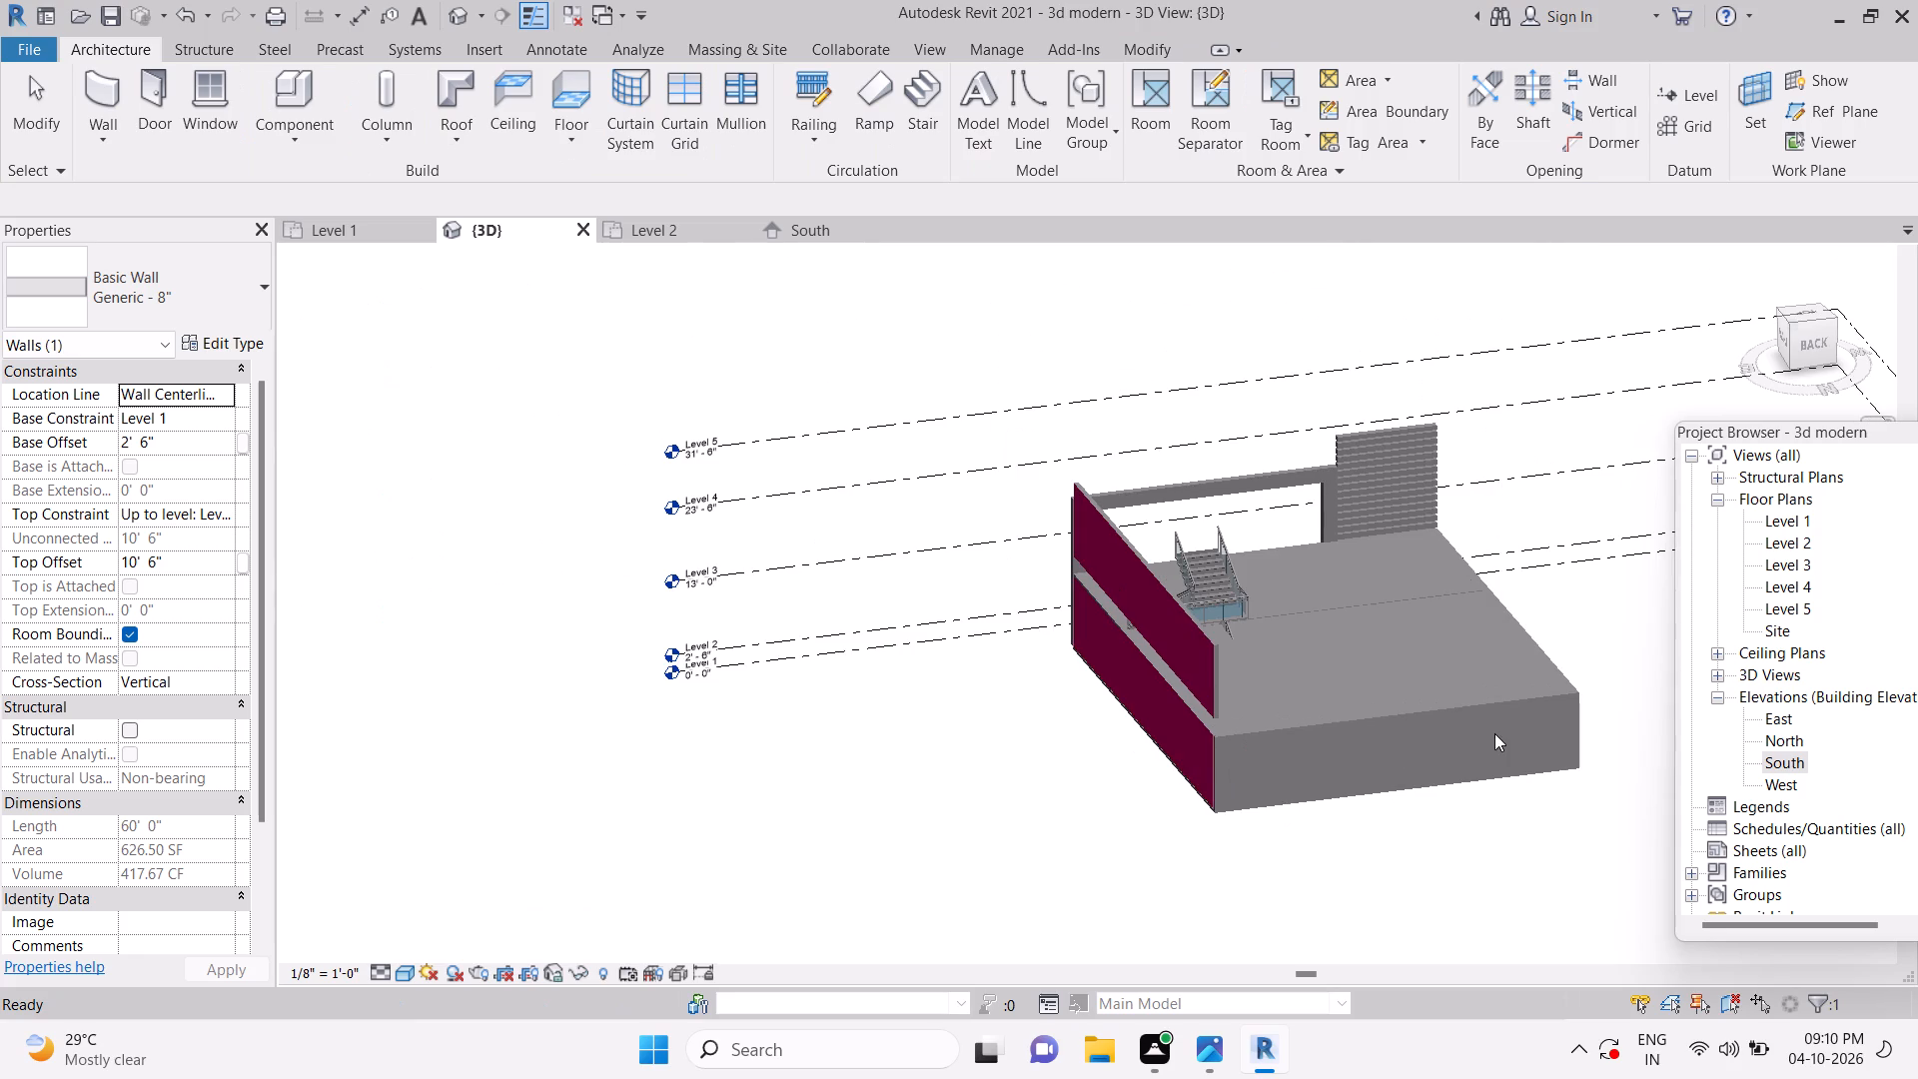
pyautogui.click(1785, 341)
pyautogui.click(1784, 340)
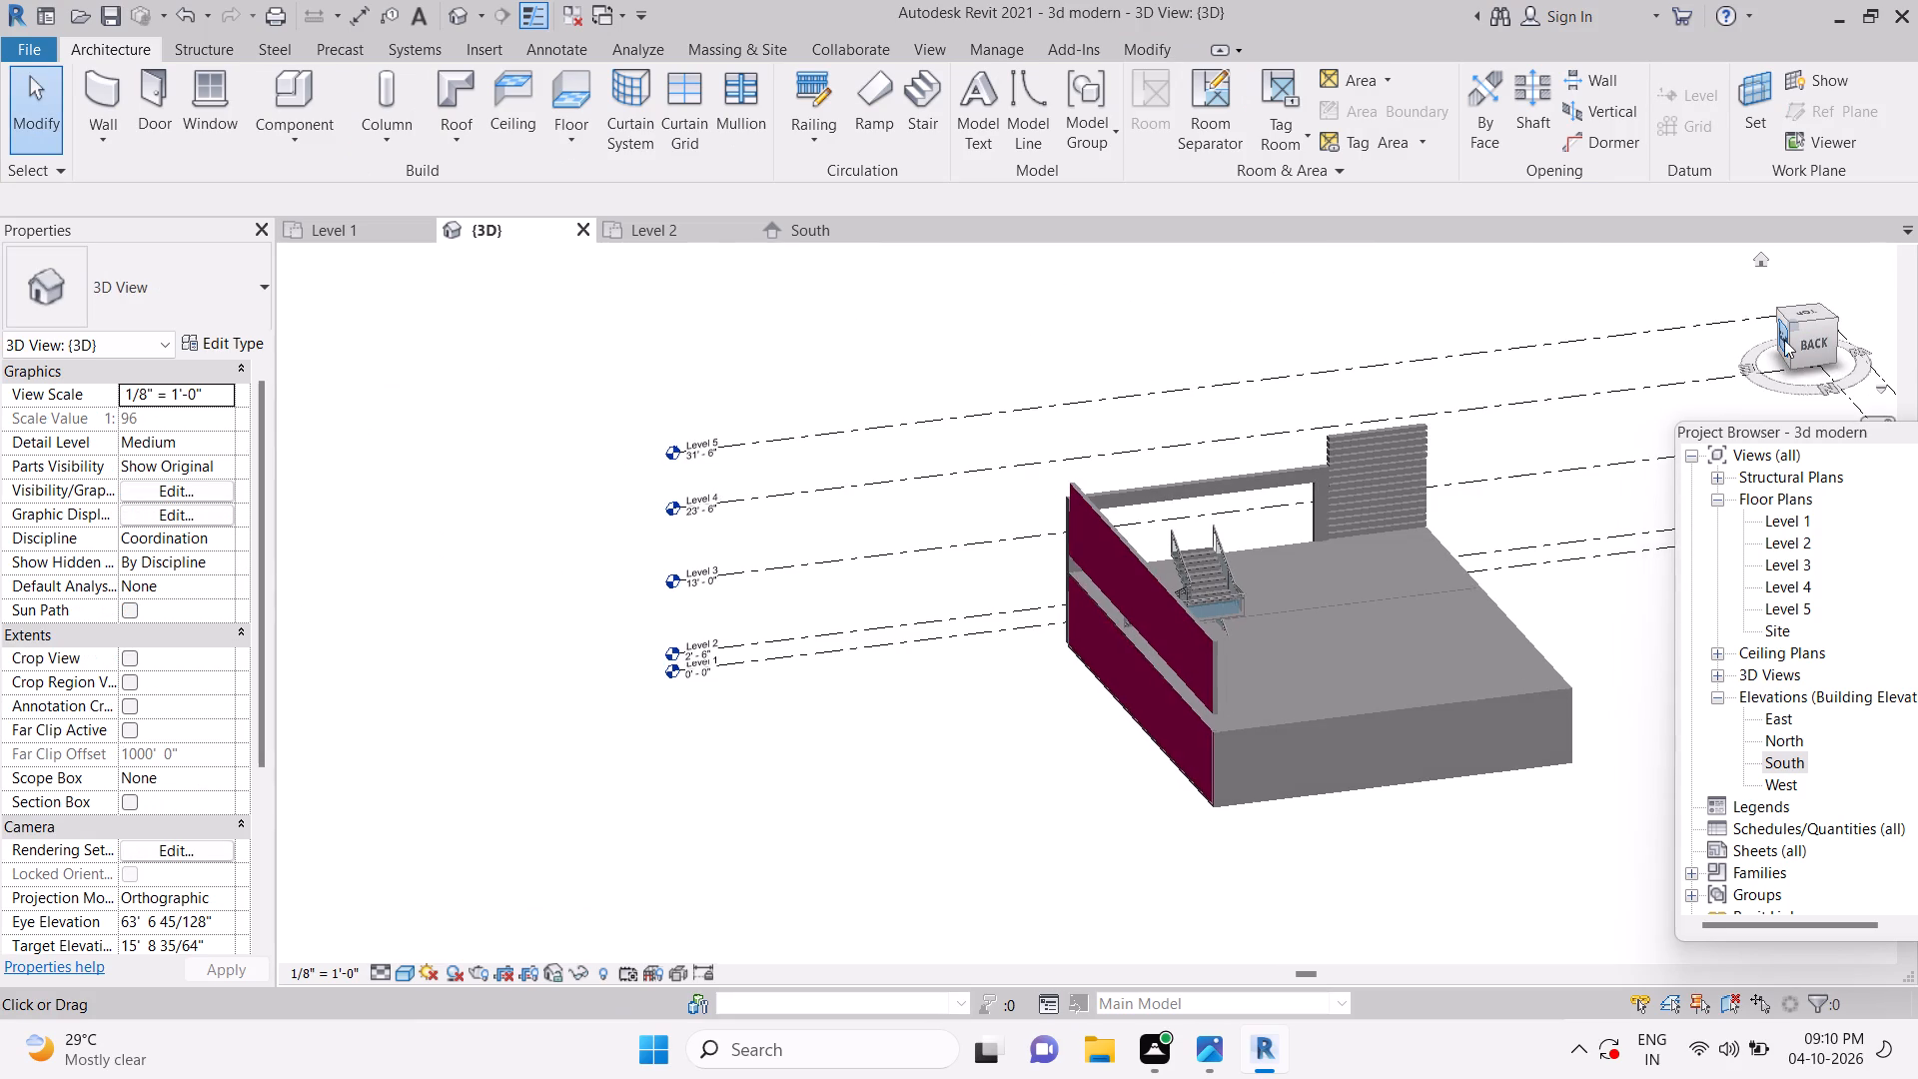
pyautogui.scroll(9, 1098, 620)
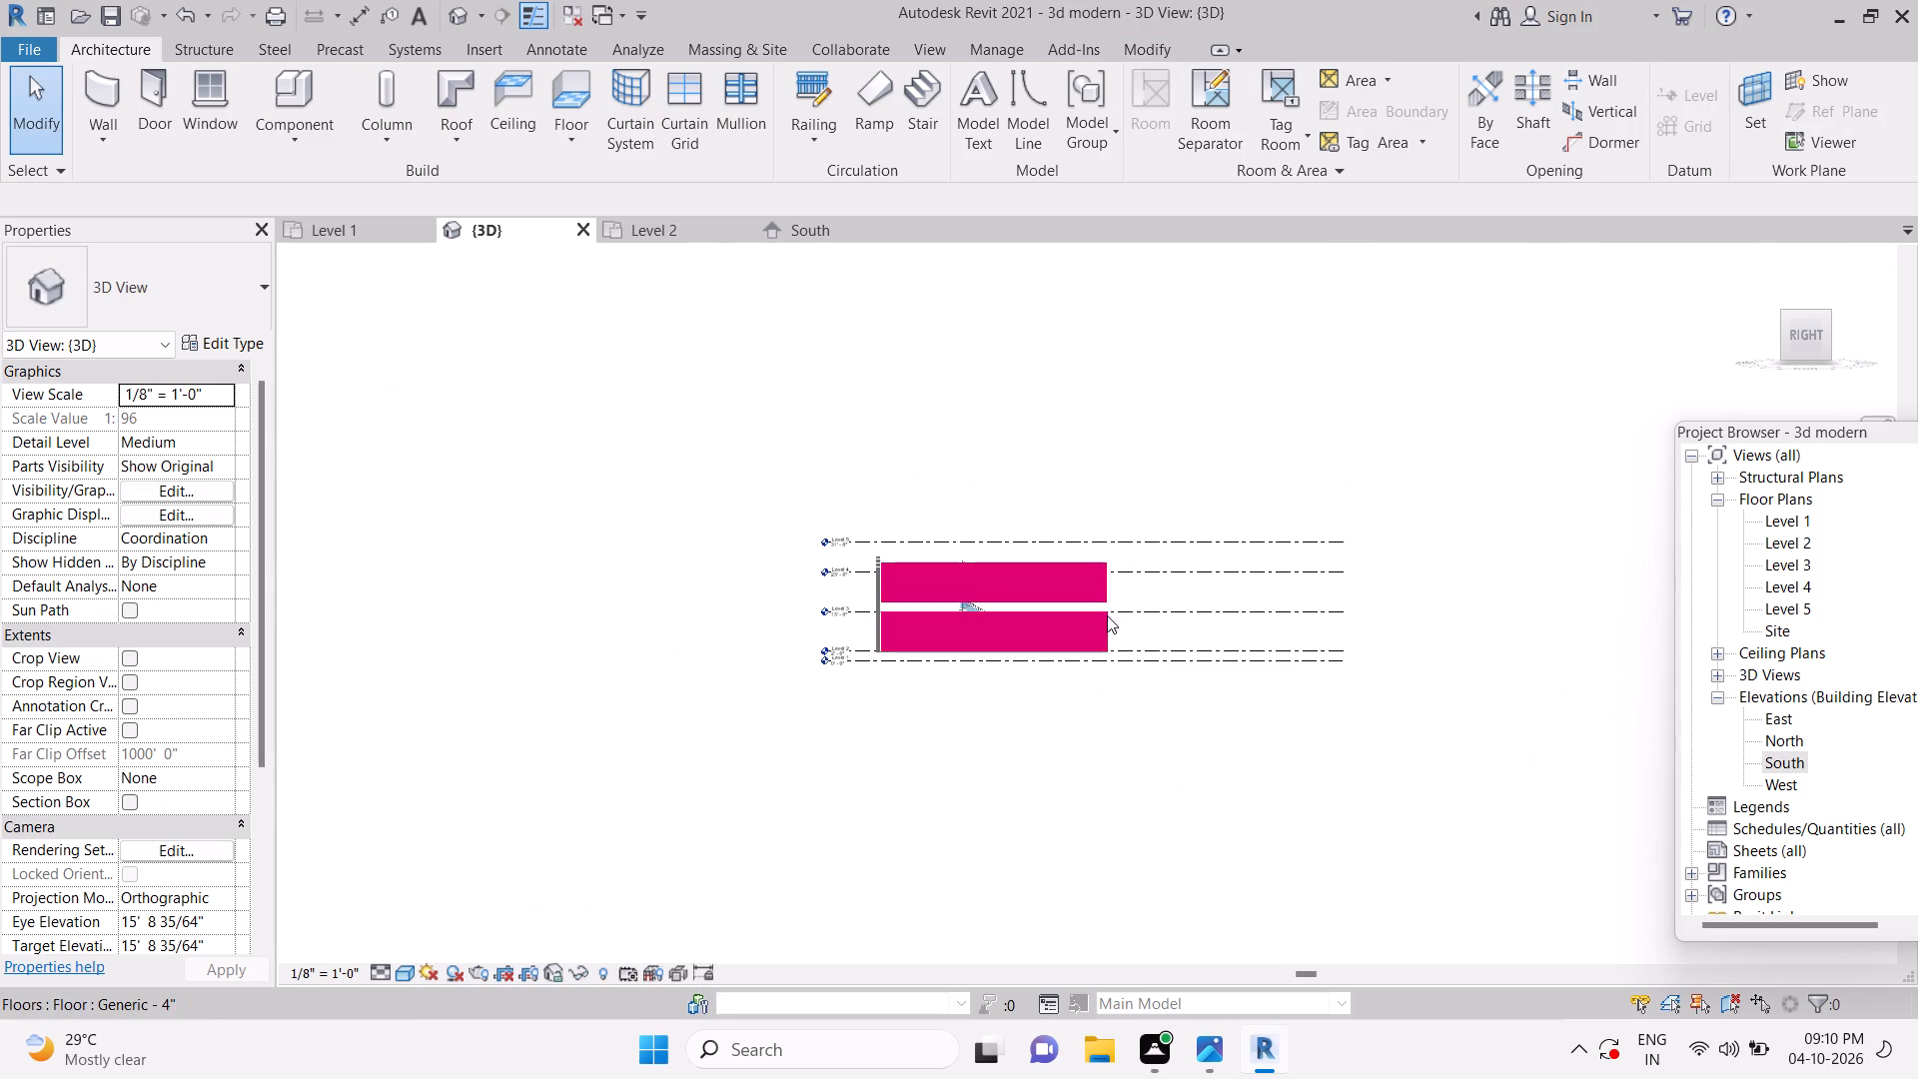
pyautogui.press('Escape')
pyautogui.press('Escape')
pyautogui.click(1125, 570)
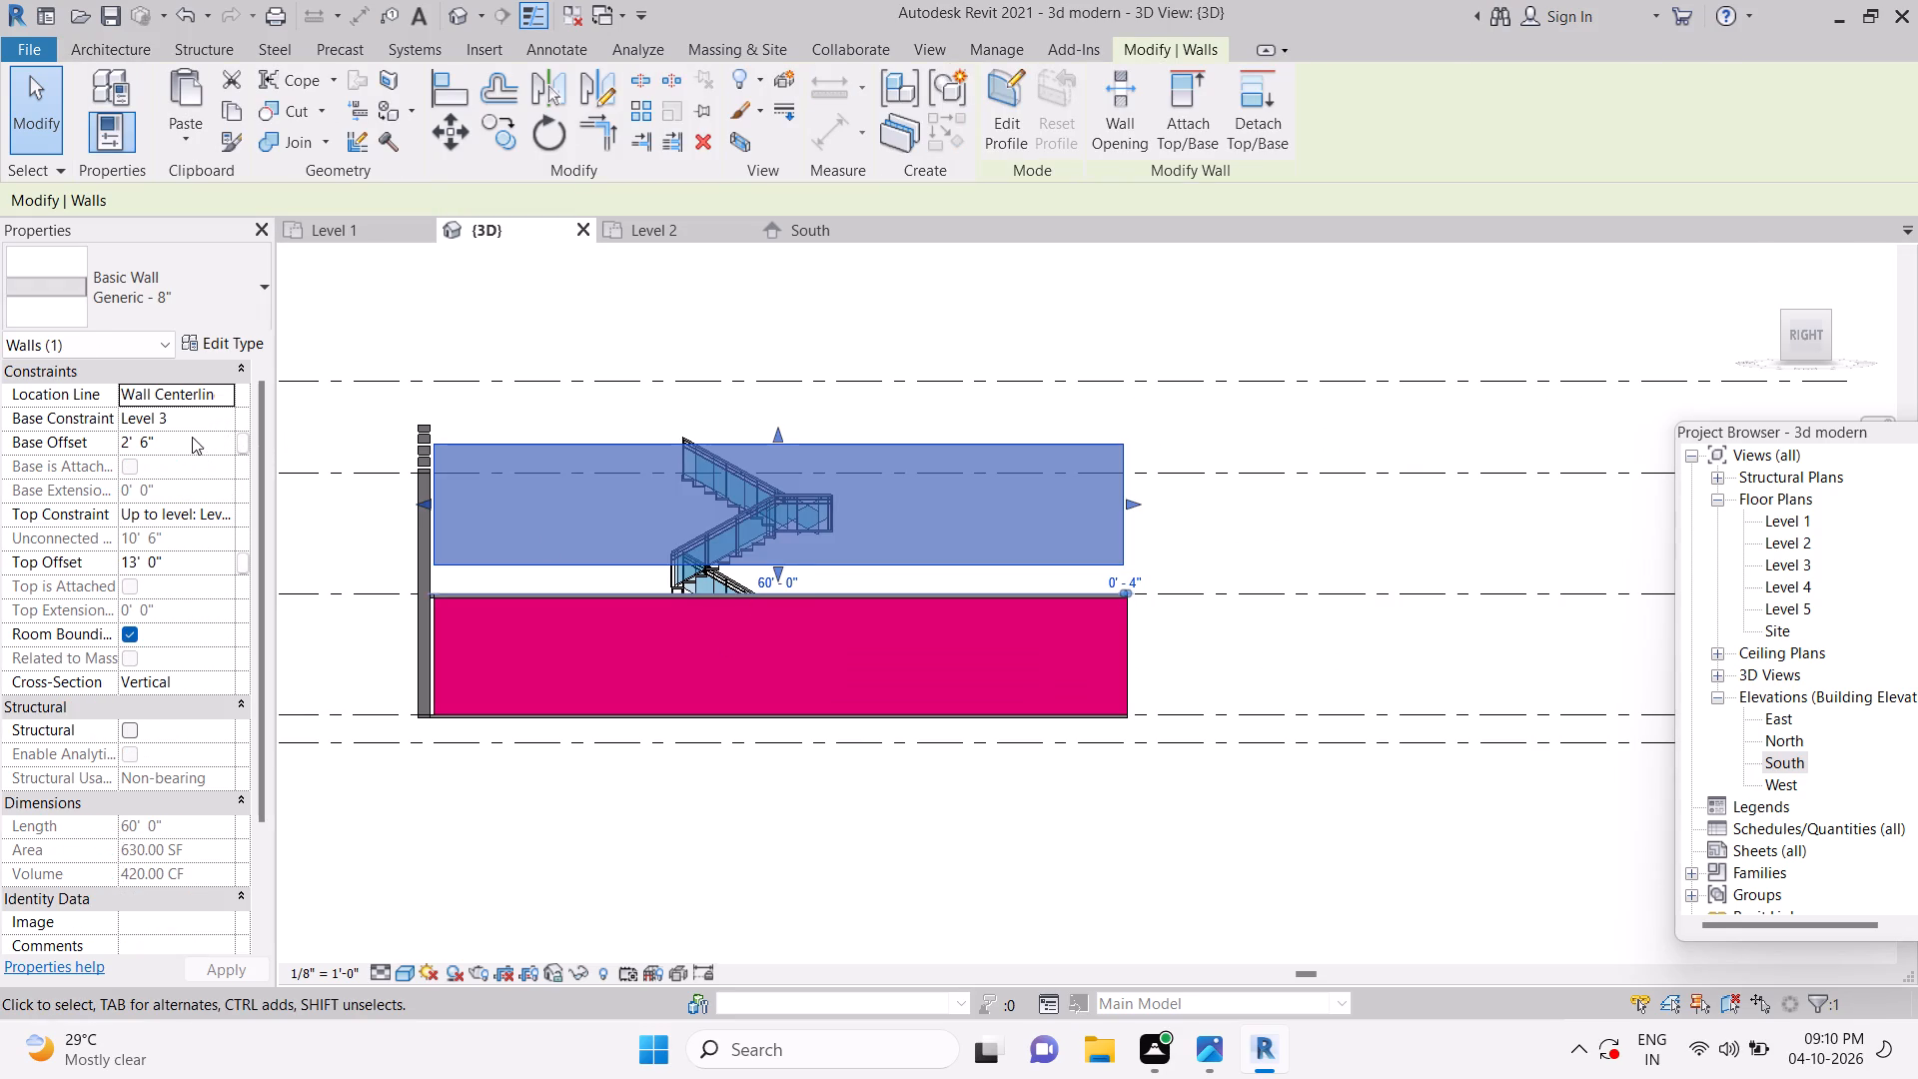
pyautogui.click(190, 438)
pyautogui.press('0')
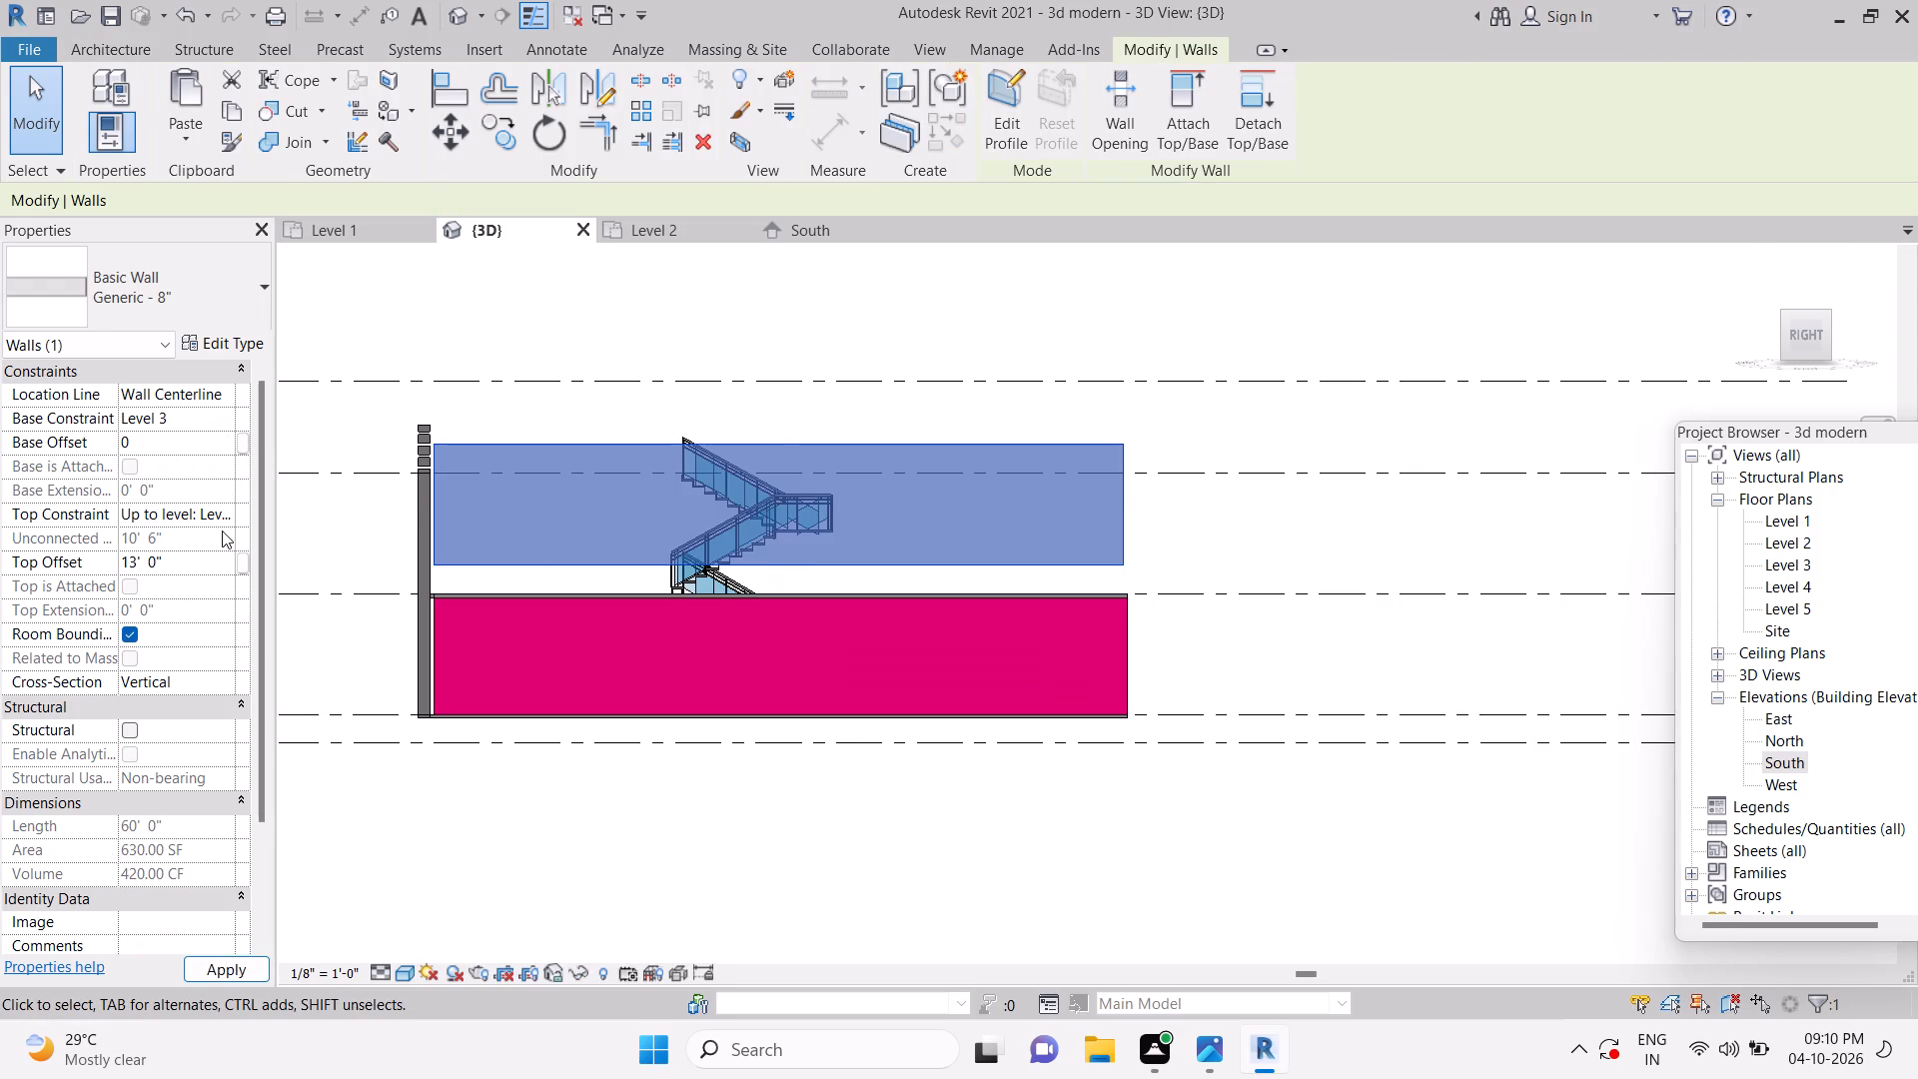
pyautogui.click(229, 969)
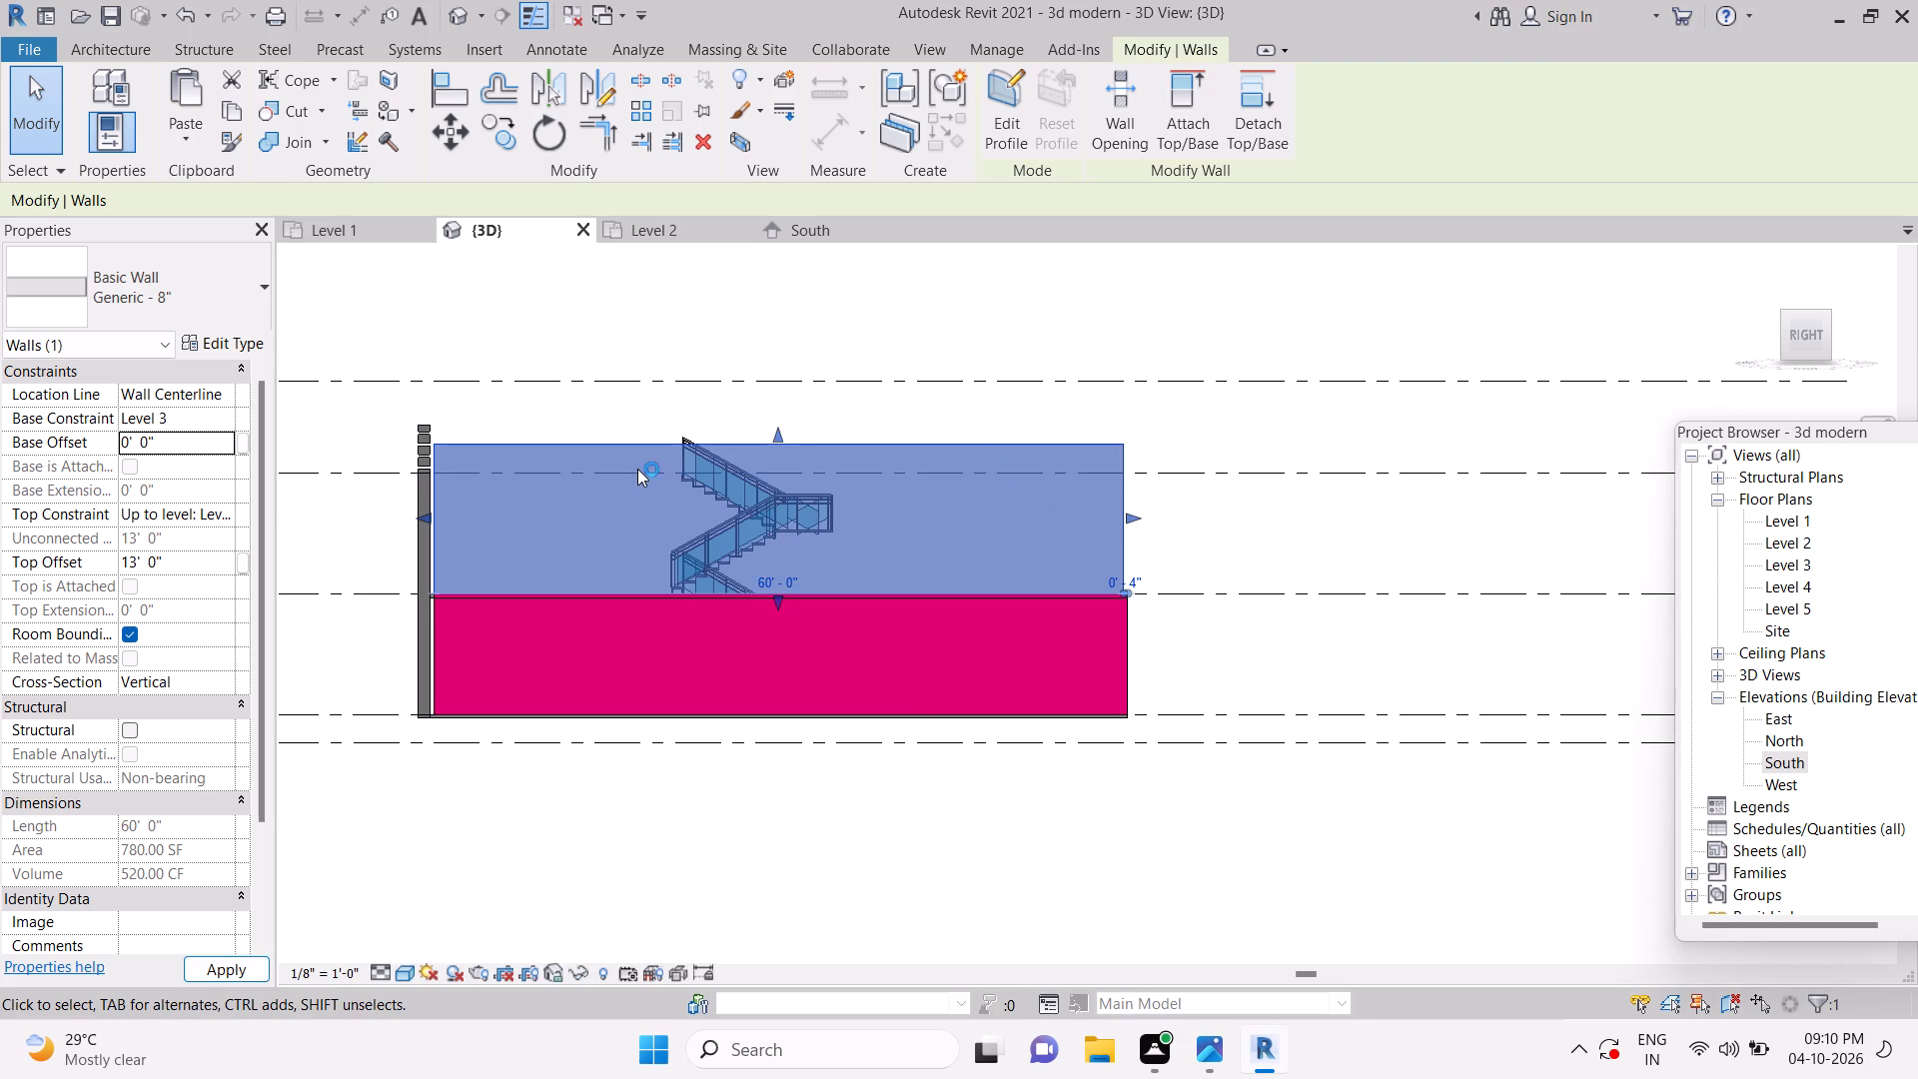
pyautogui.press('Escape')
pyautogui.press('Escape')
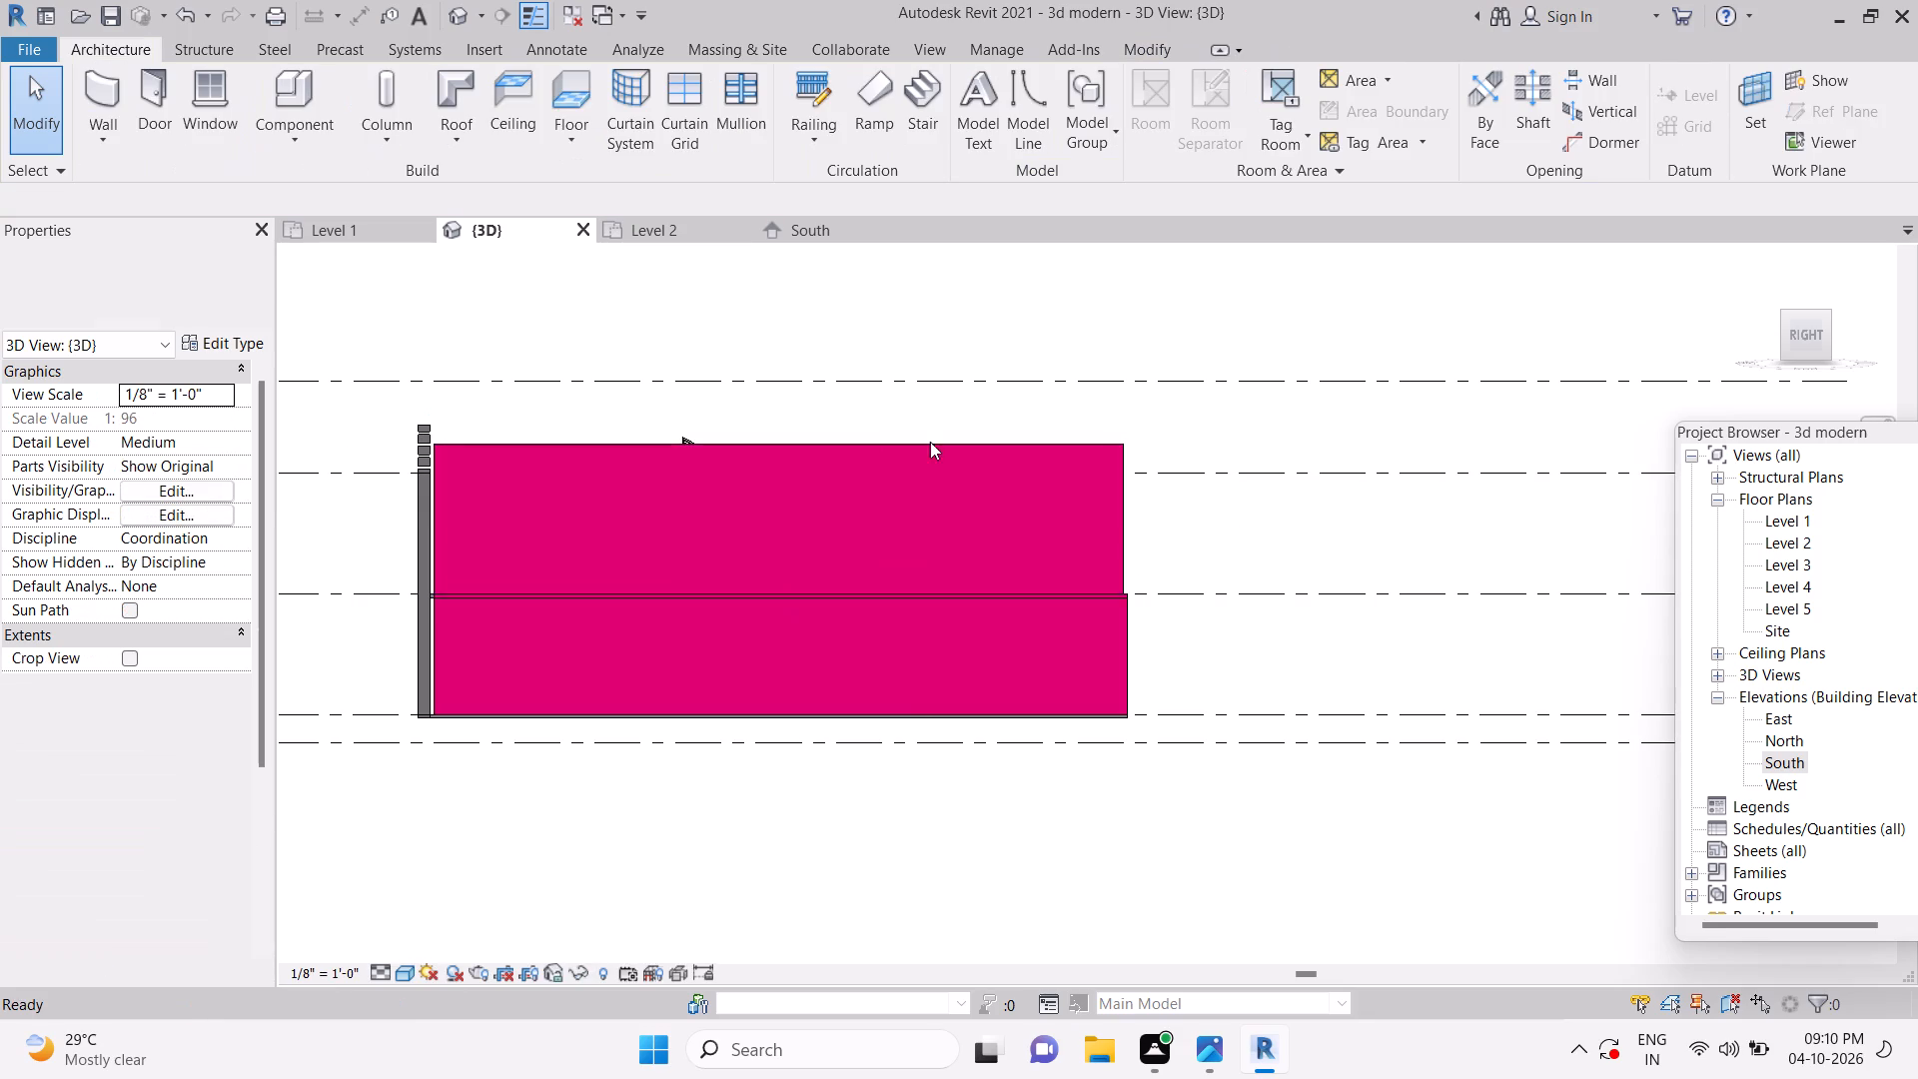
pyautogui.press('Escape')
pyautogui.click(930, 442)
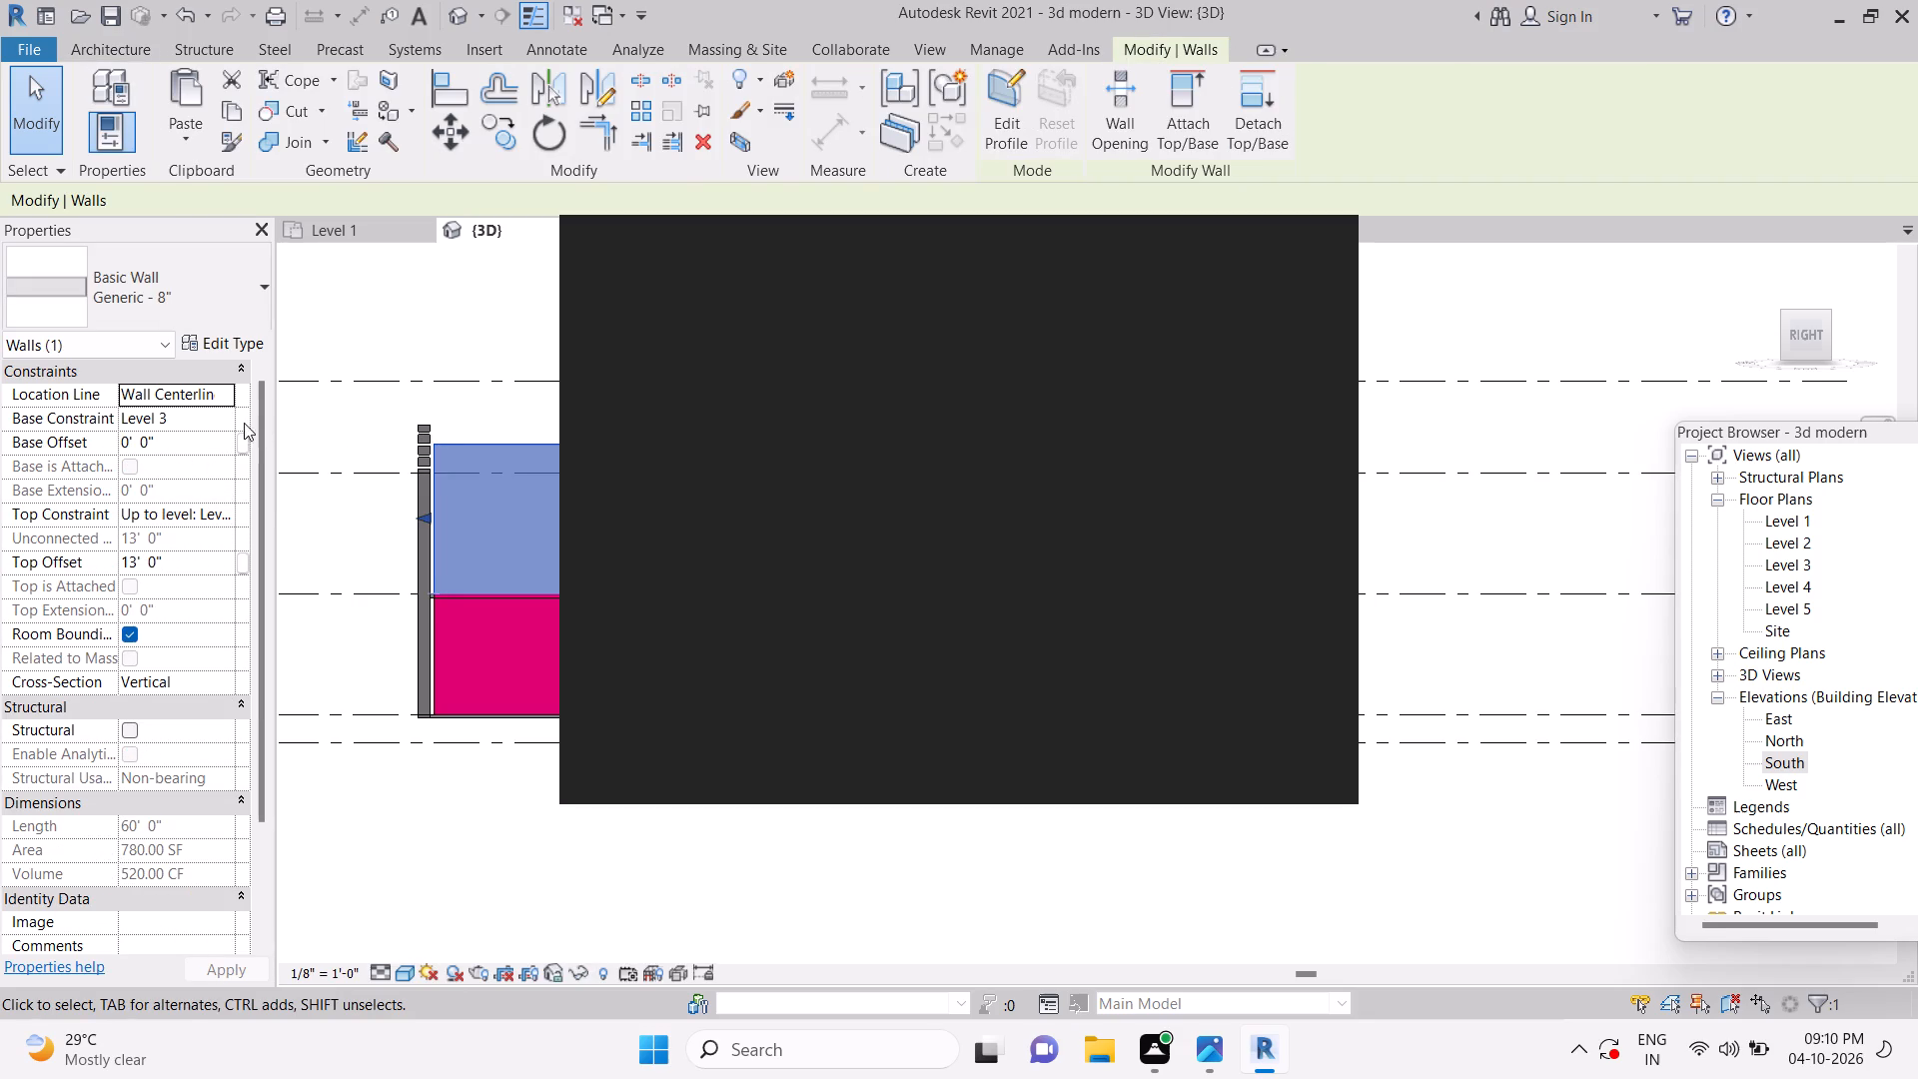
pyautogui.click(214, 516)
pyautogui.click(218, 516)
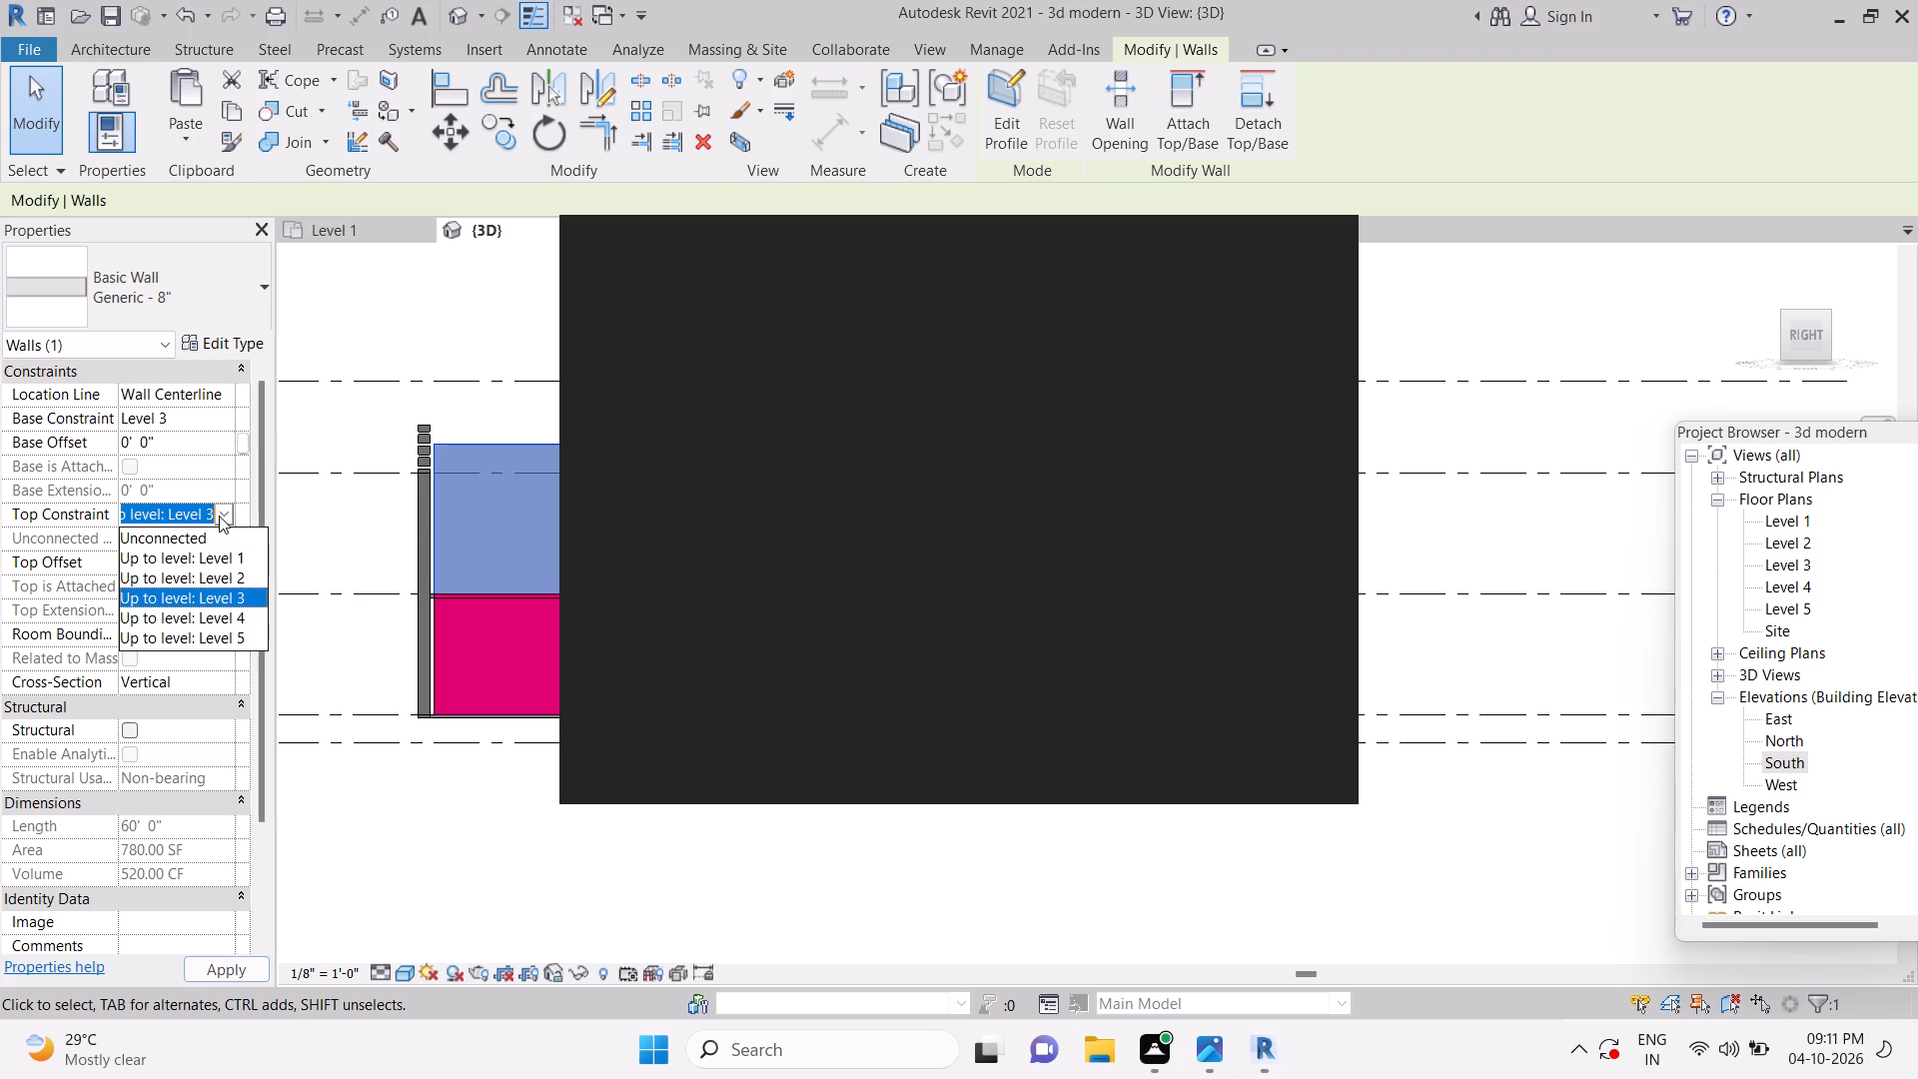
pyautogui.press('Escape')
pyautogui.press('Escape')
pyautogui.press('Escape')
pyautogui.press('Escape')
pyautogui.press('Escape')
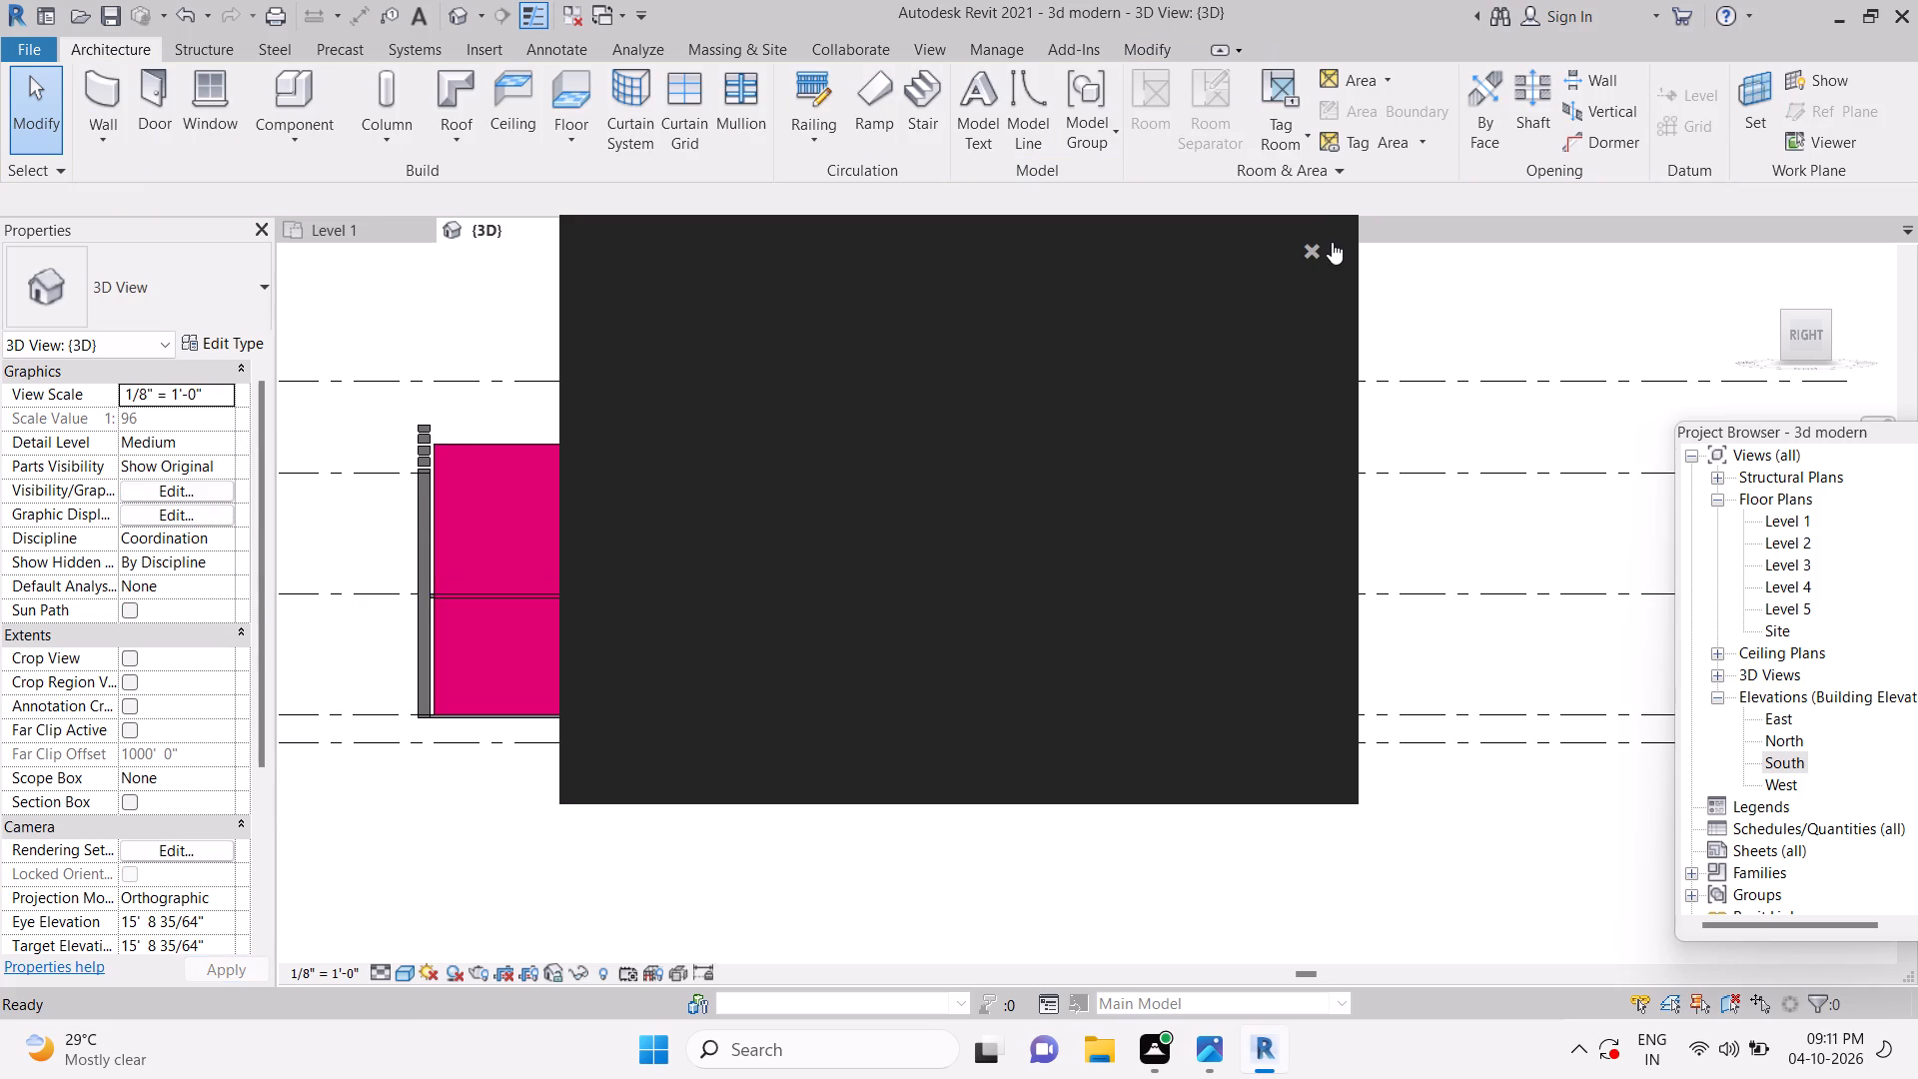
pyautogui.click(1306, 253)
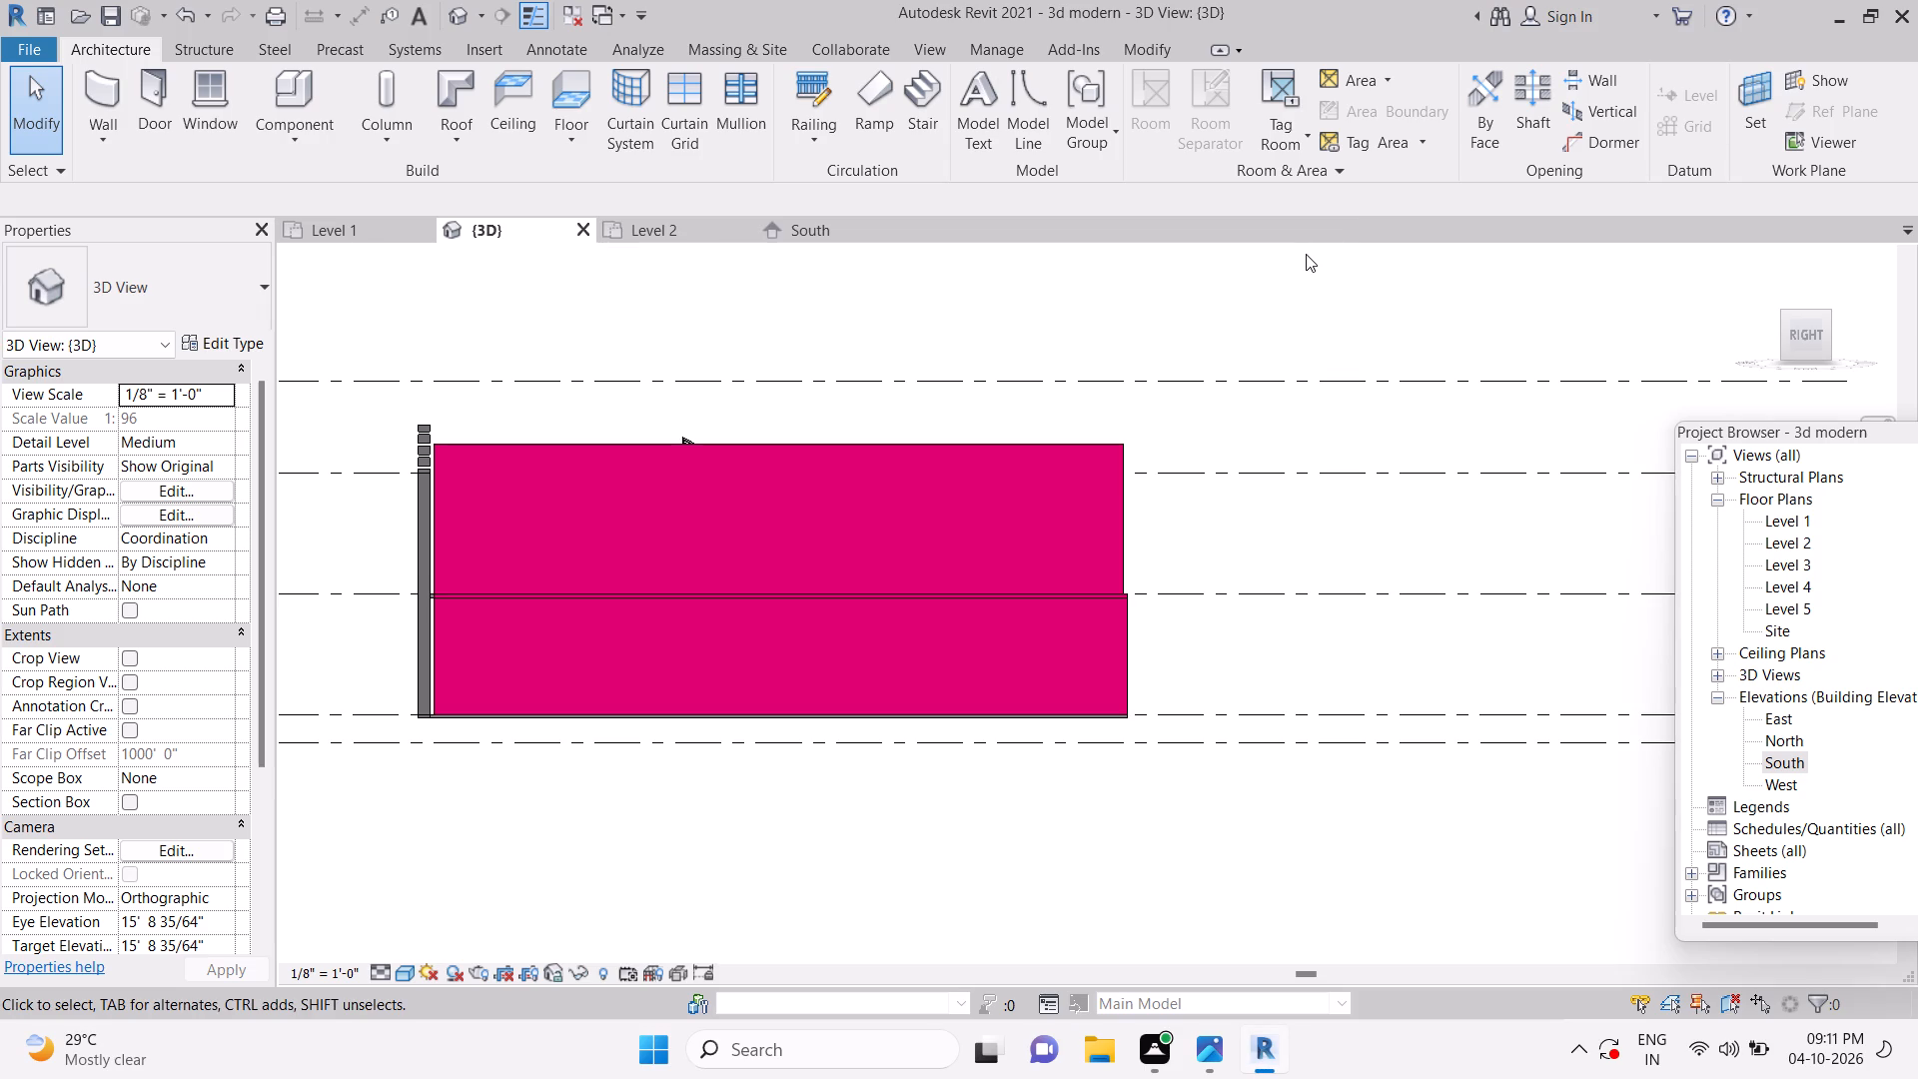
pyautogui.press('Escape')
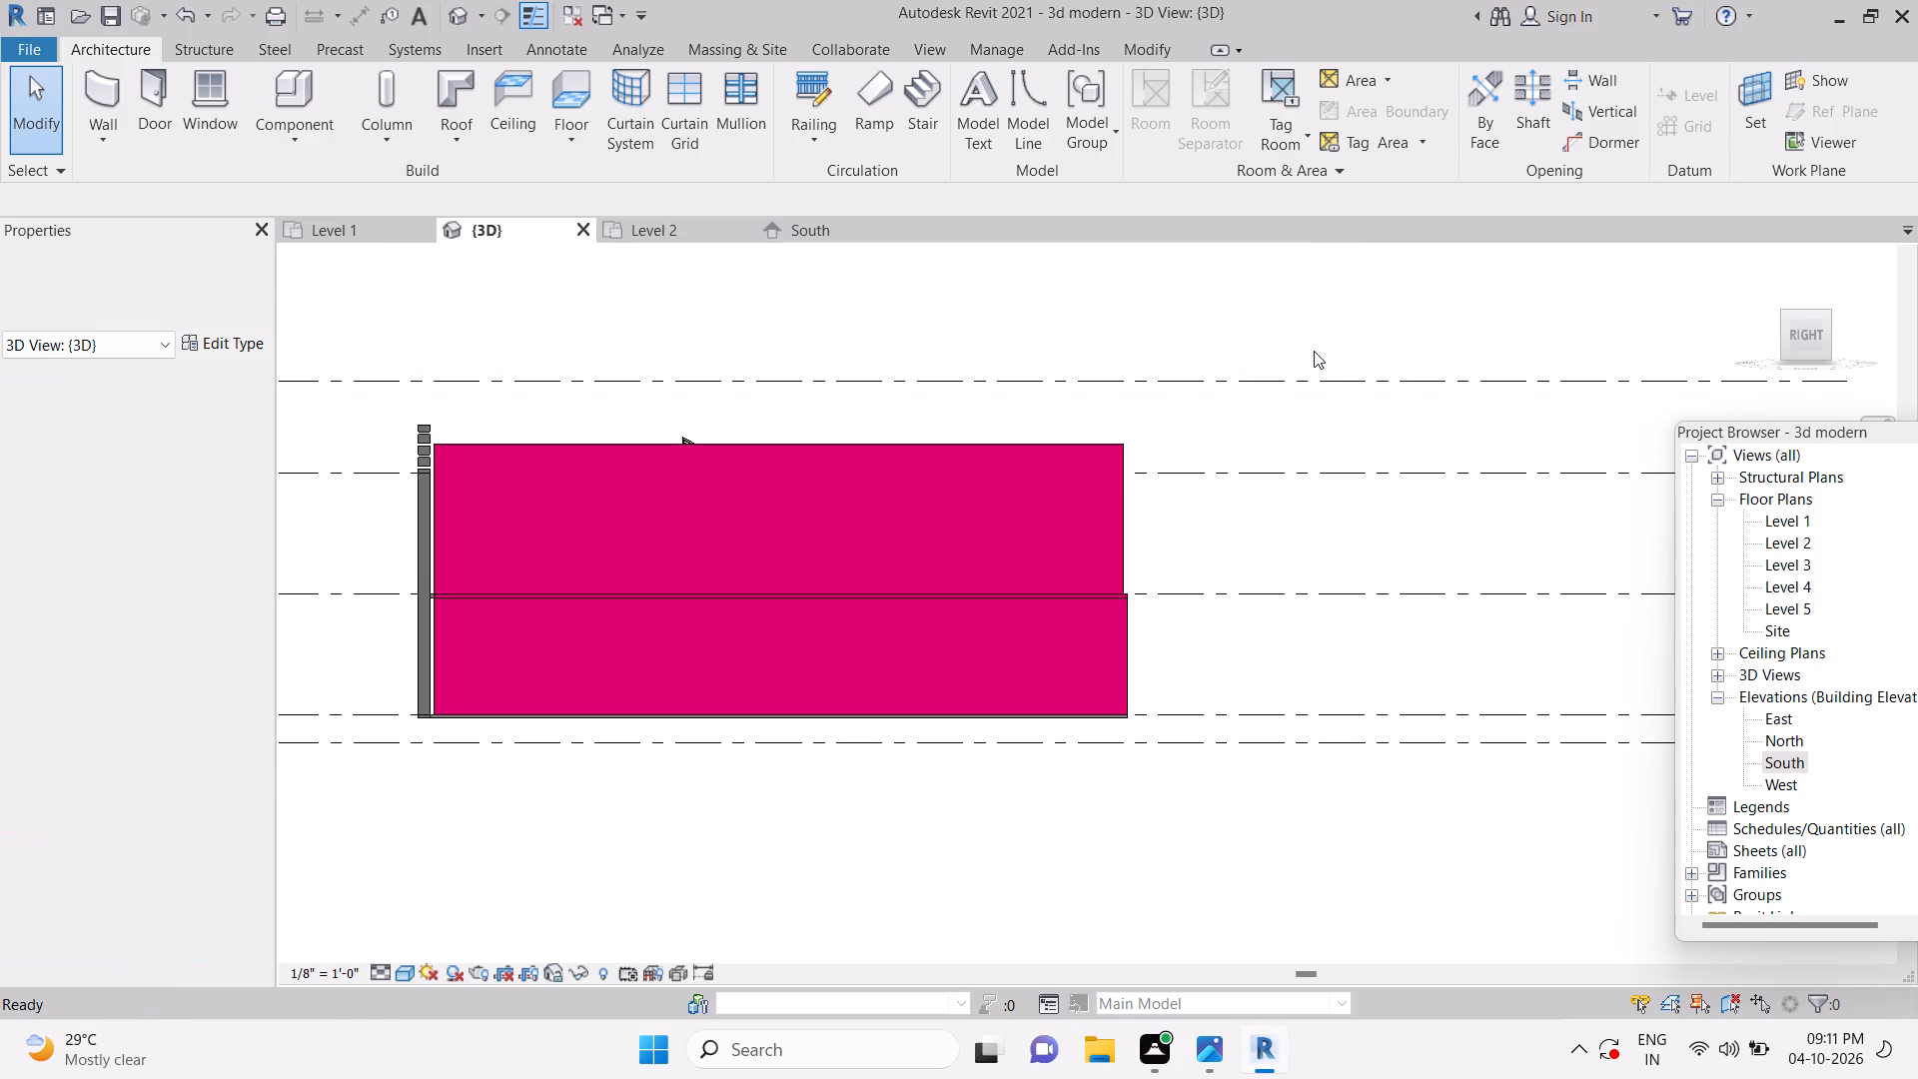
# Copy the lower exterior back wall and paste it aligned to Level 3.
pyautogui.scroll(-1, 1286, 527)
pyautogui.keyDown('shift'); pyautogui.moveTo(1271, 563); pyautogui.dragTo(1077, 695, button='middle'); pyautogui.keyUp('shift')
pyautogui.press('Escape')
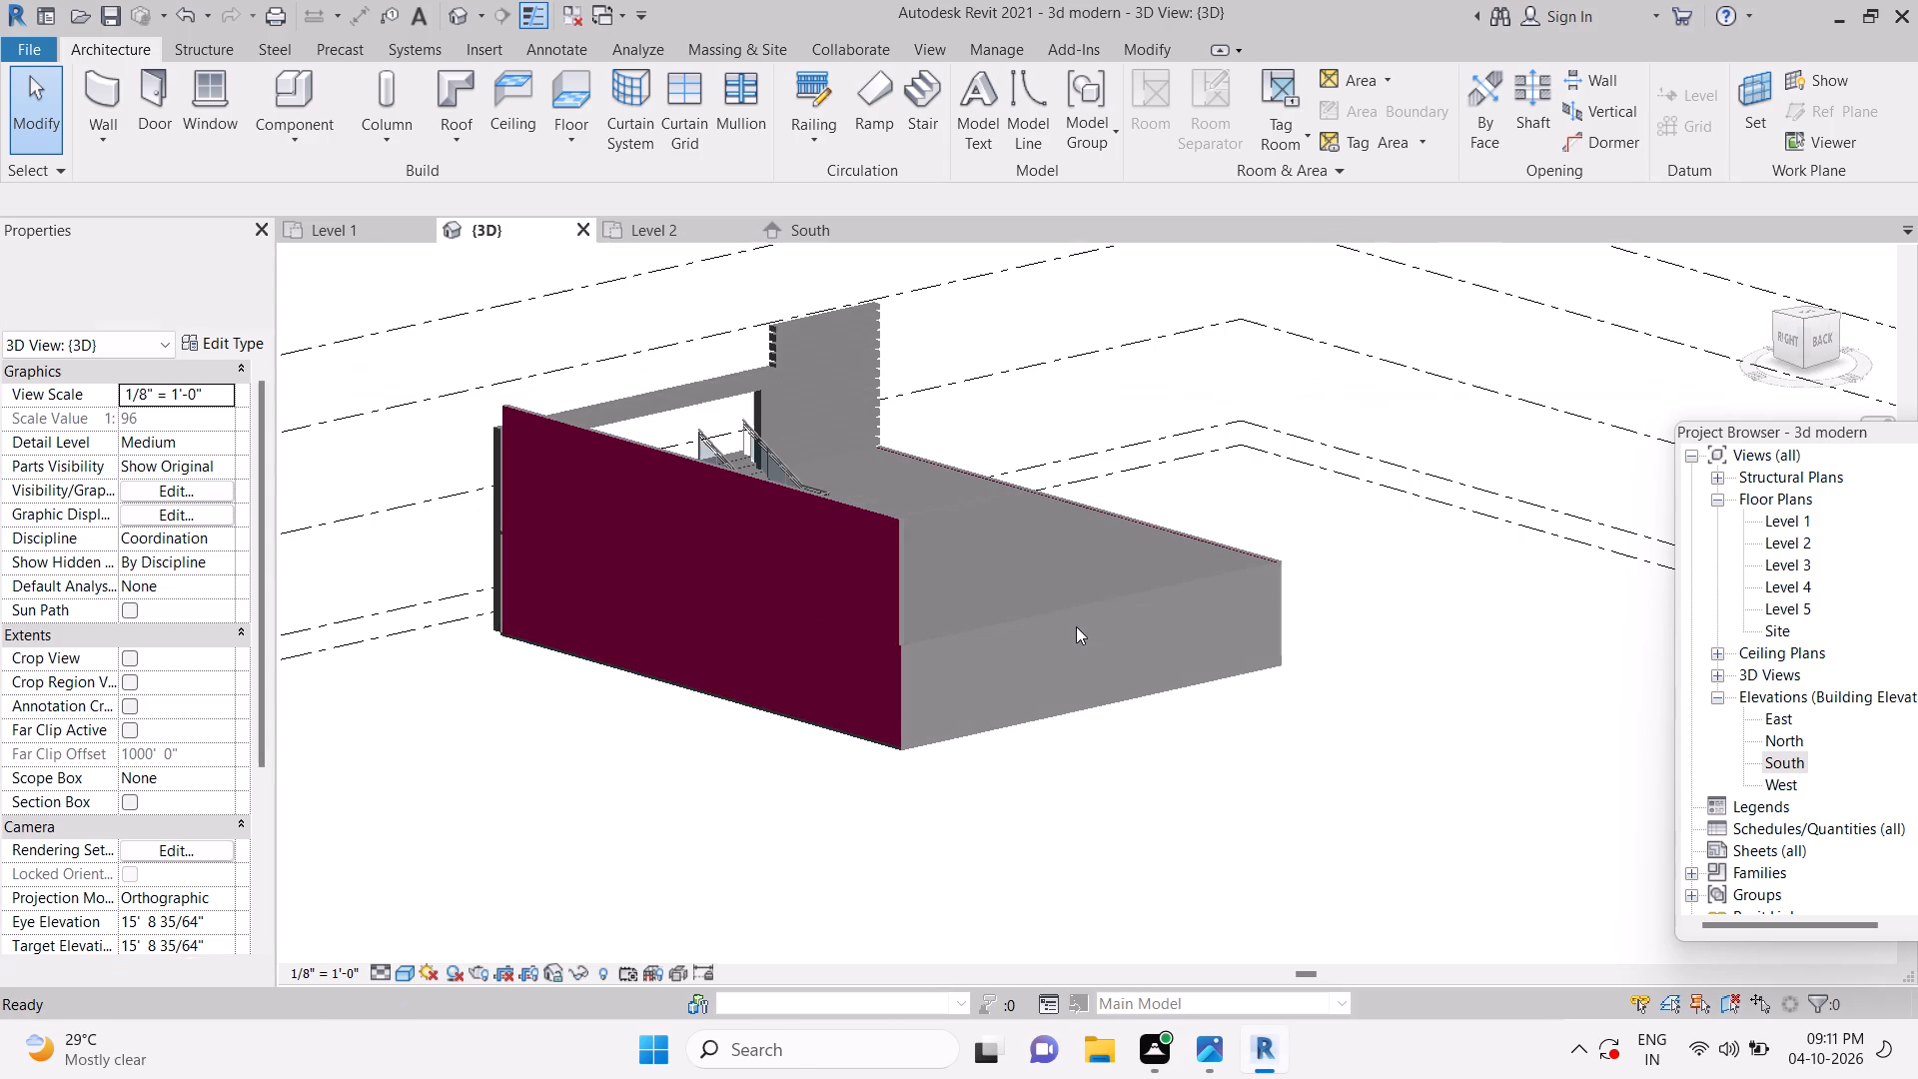
pyautogui.click(932, 739)
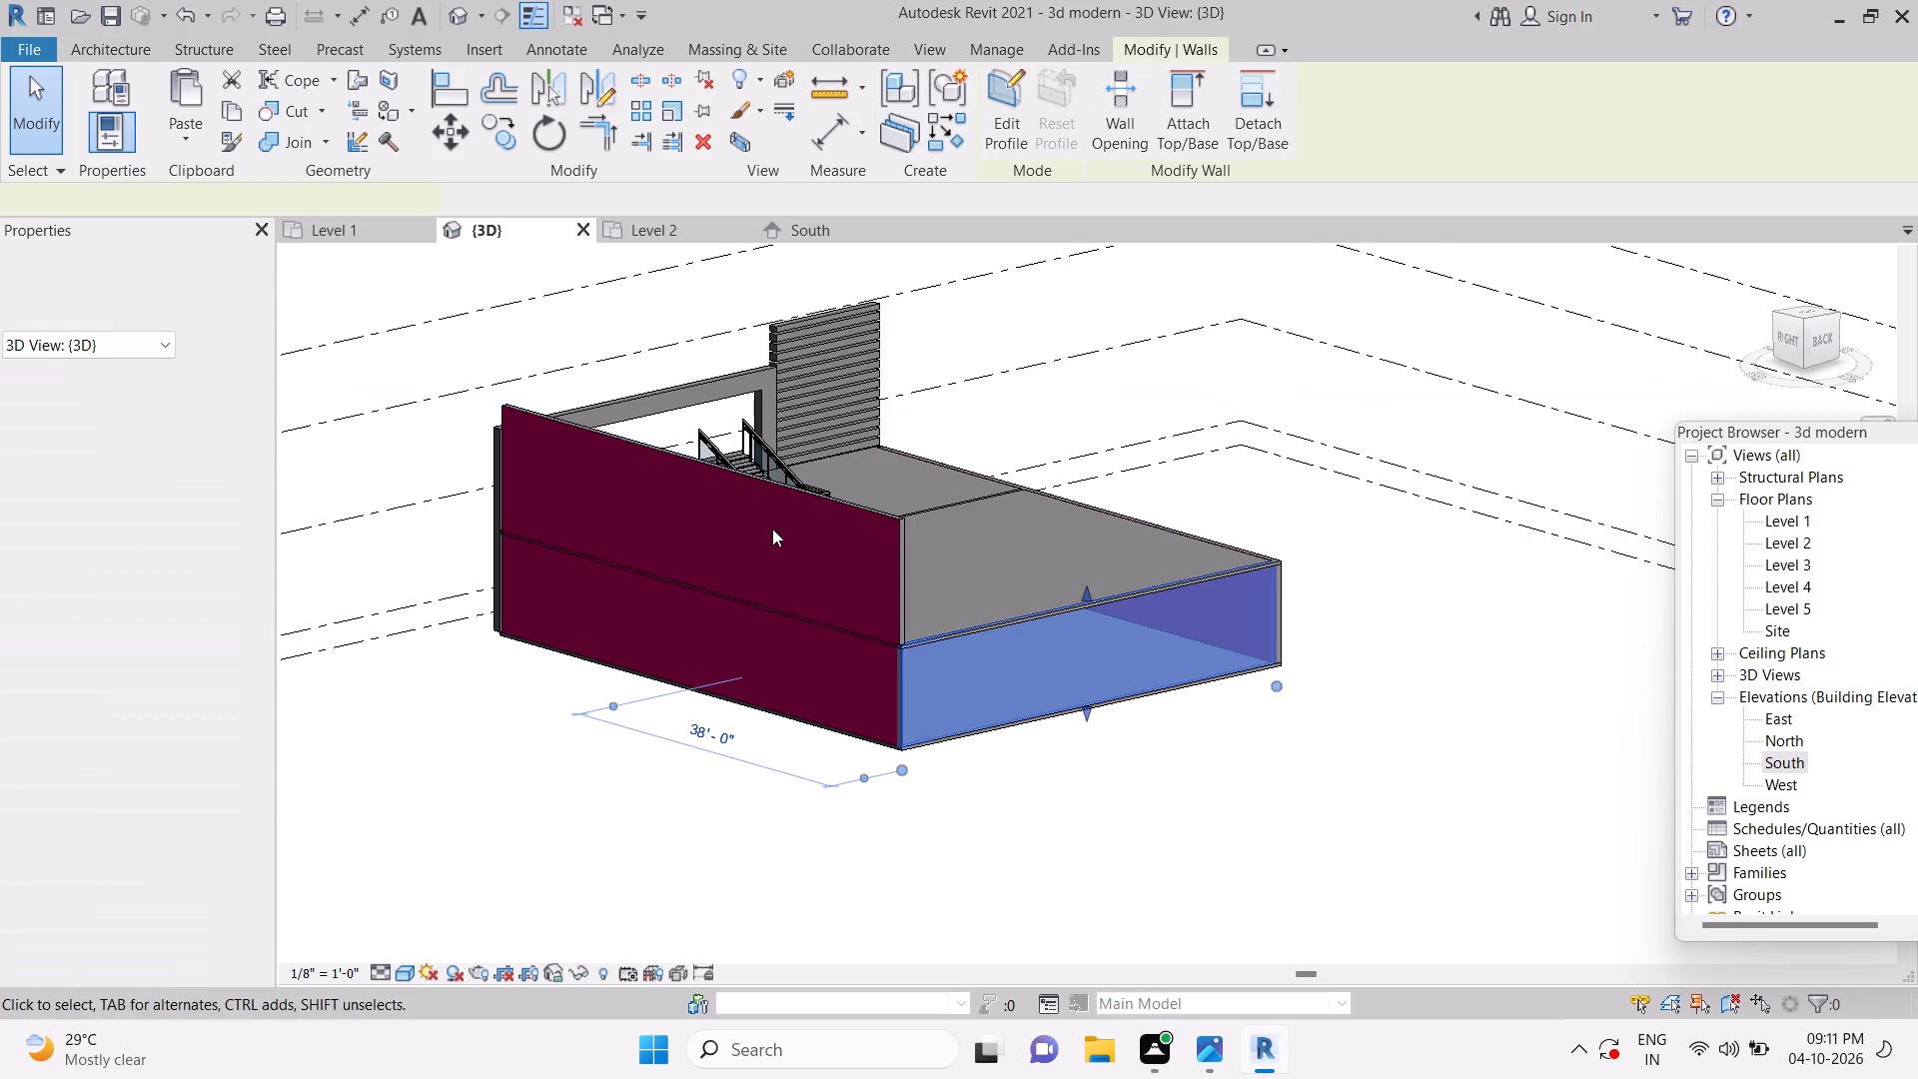
pyautogui.click(229, 121)
pyautogui.click(192, 147)
pyautogui.click(244, 224)
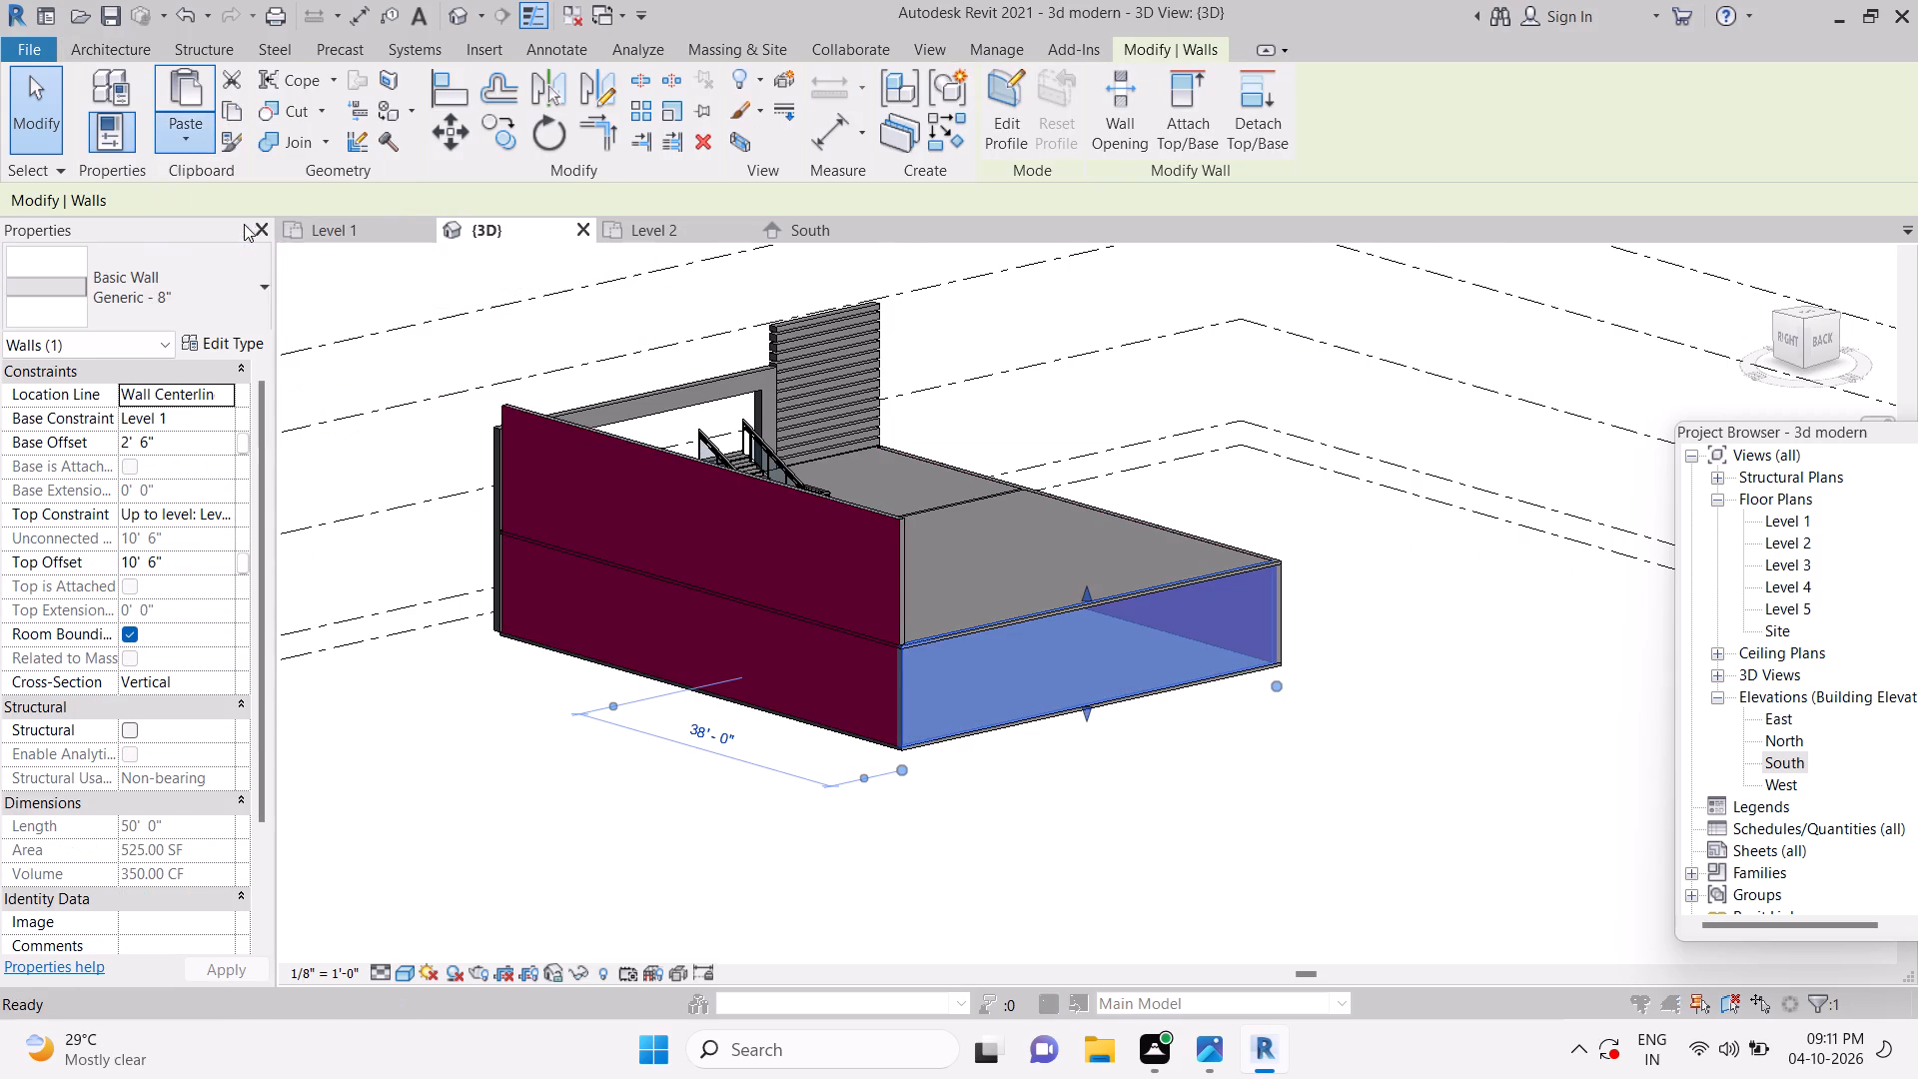
pyautogui.click(836, 388)
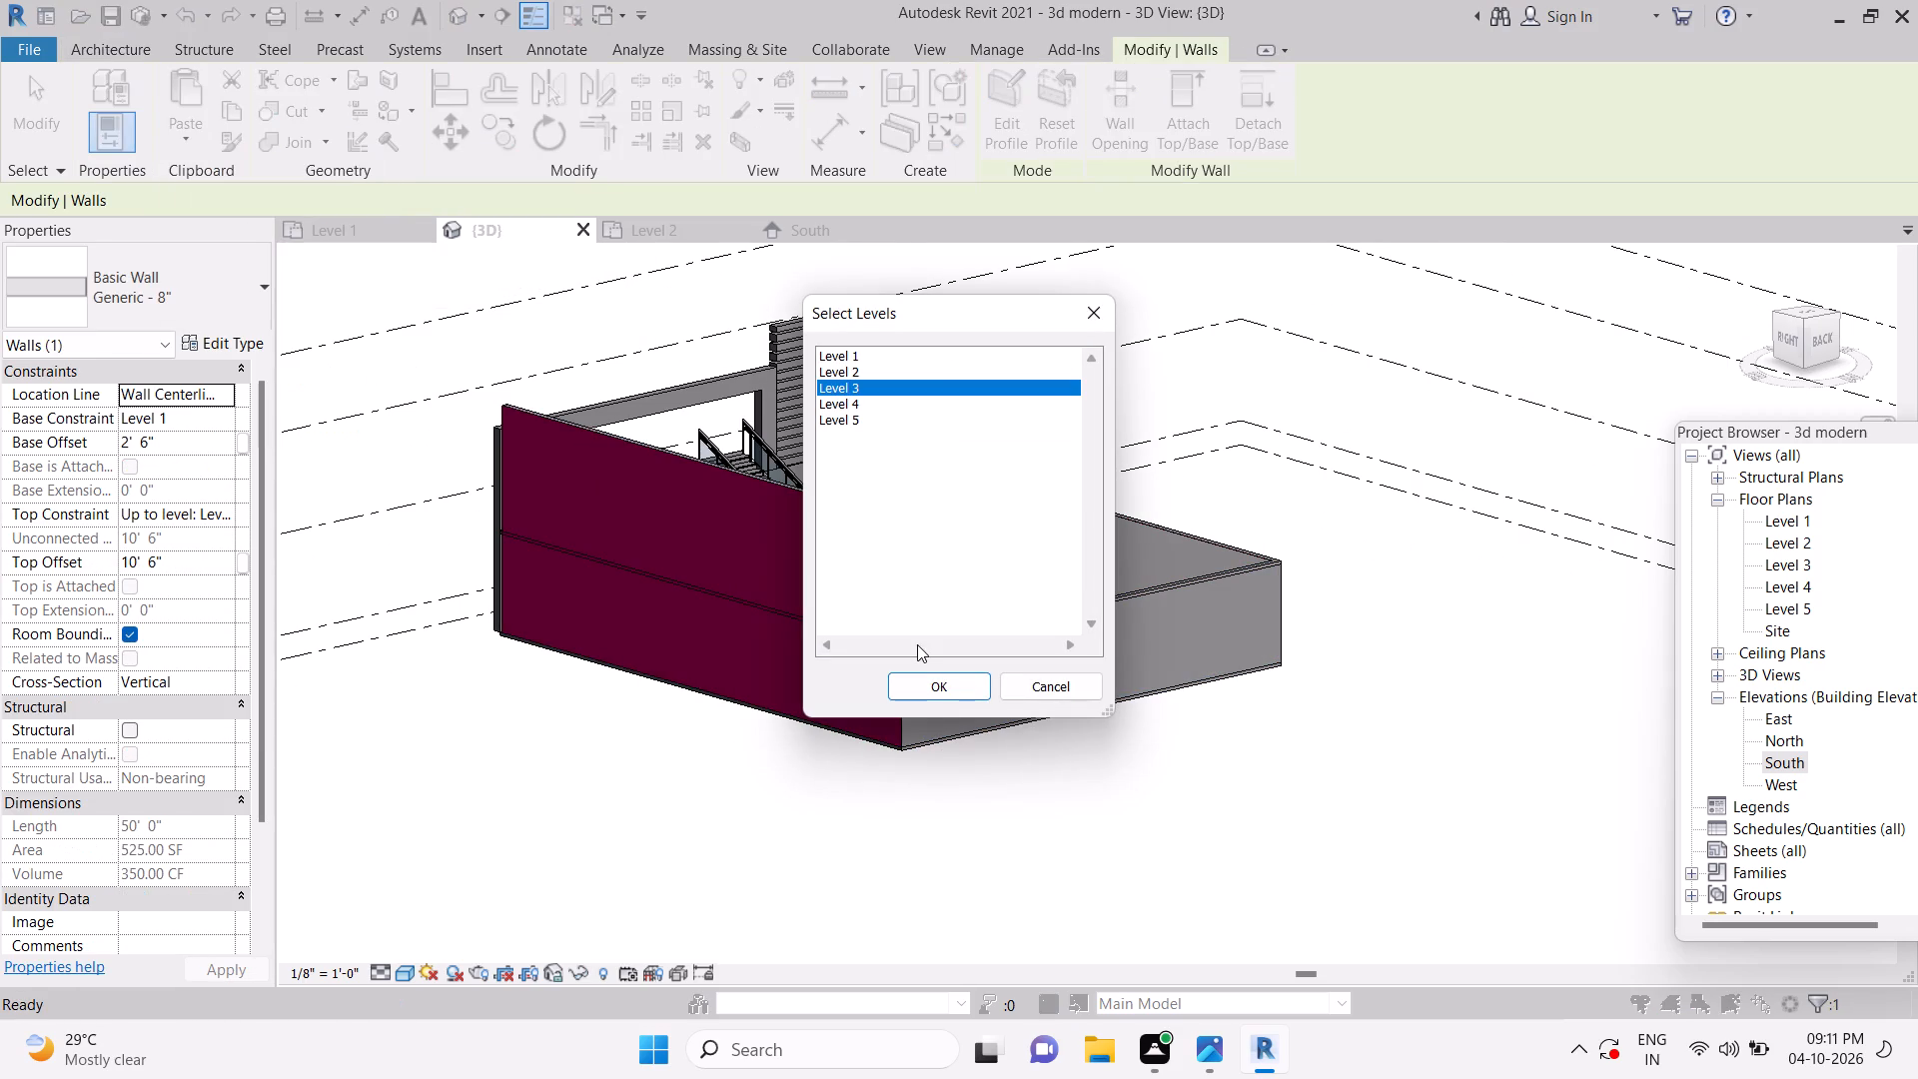
pyautogui.click(921, 689)
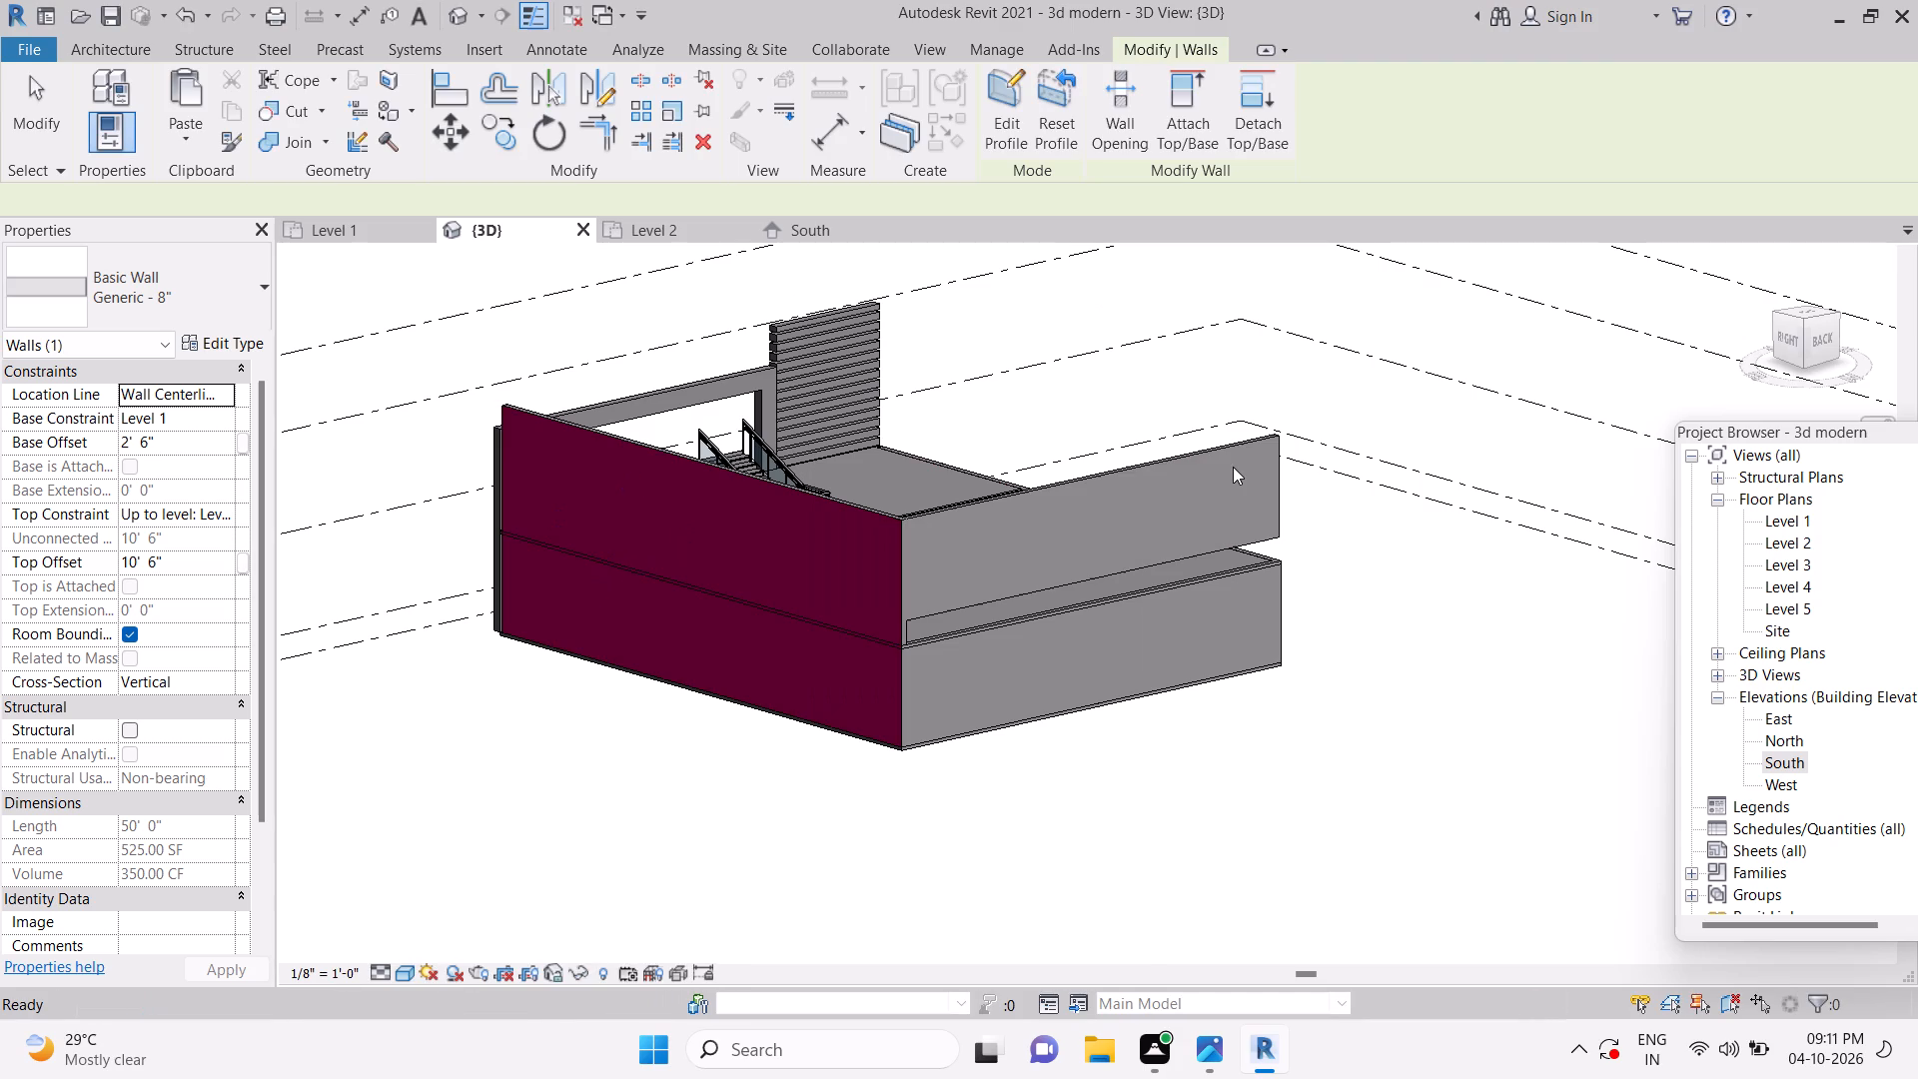
pyautogui.press('Escape')
pyautogui.press('Escape')
pyautogui.press('Escape')
pyautogui.press('Escape')
# Set the pasted Level 3 back wall's base offset to 0.
pyautogui.click(1160, 459)
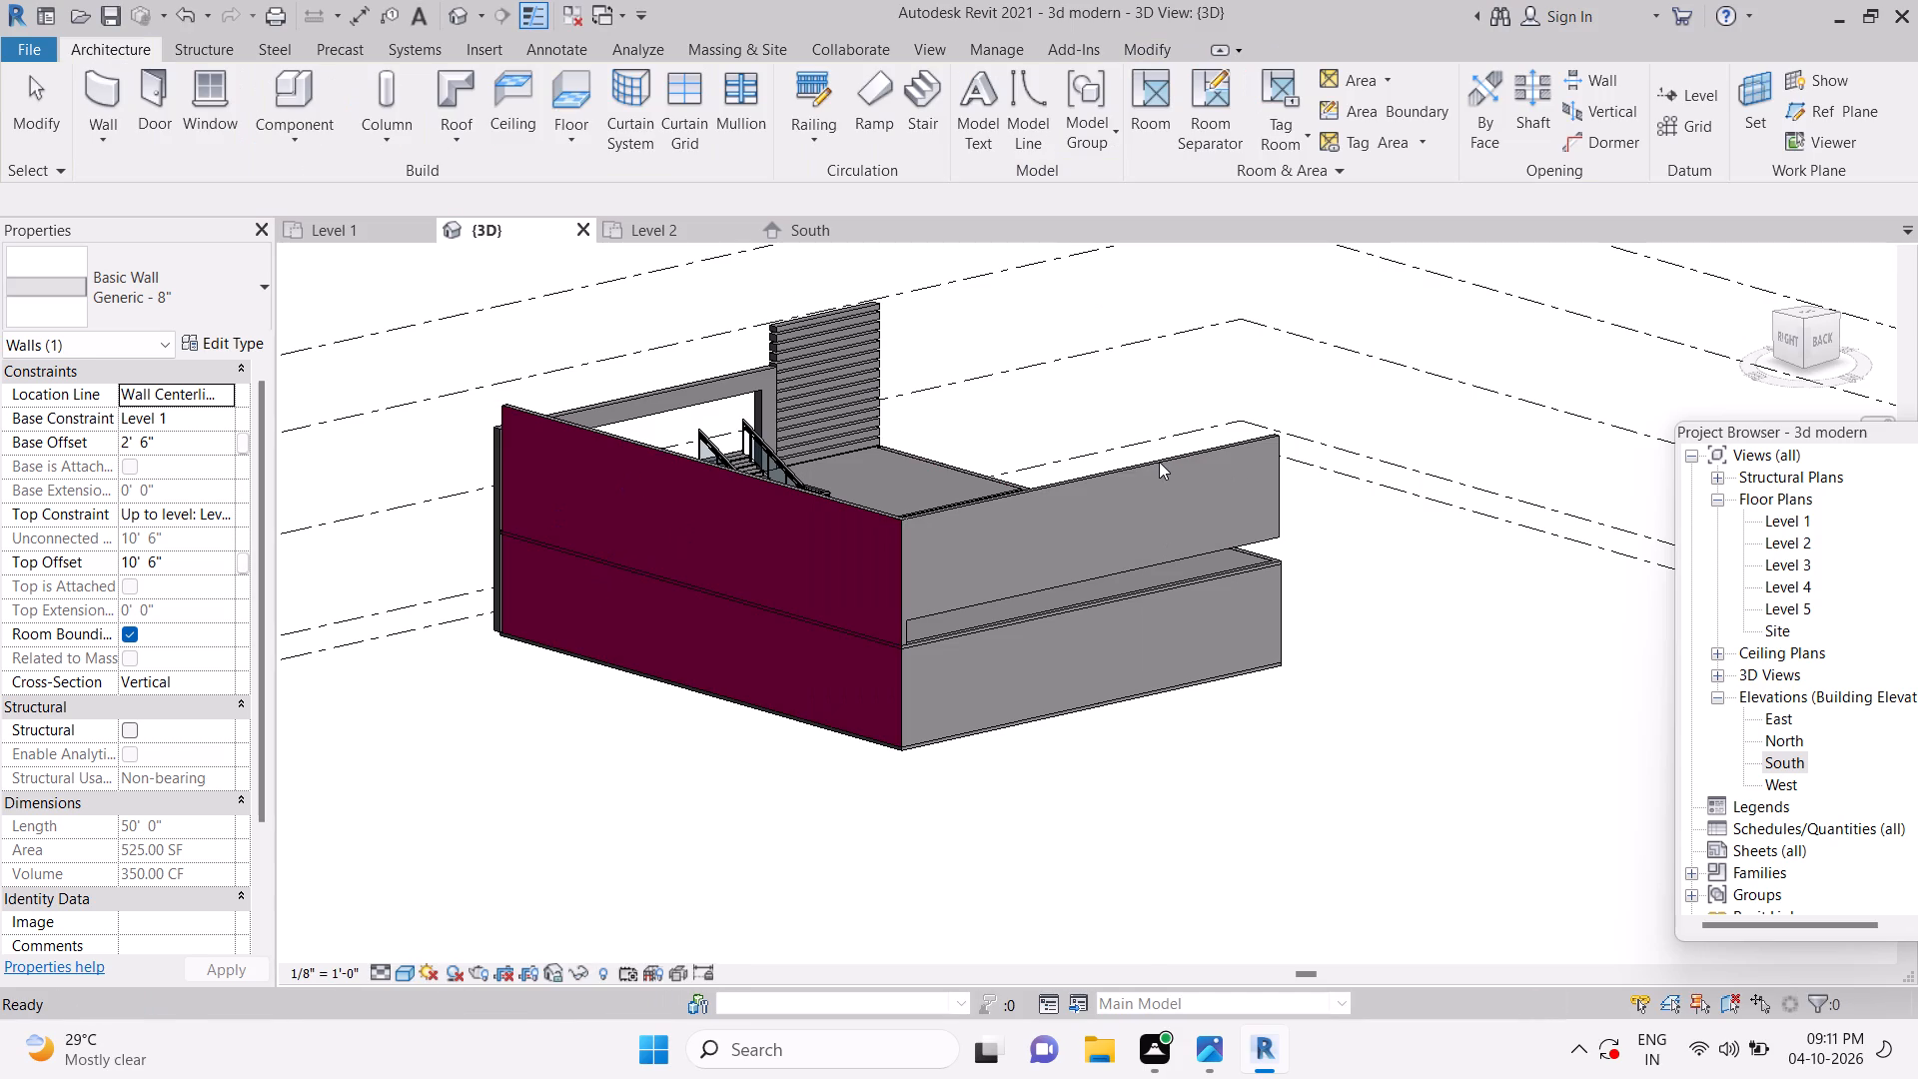
pyautogui.click(179, 448)
pyautogui.press('0')
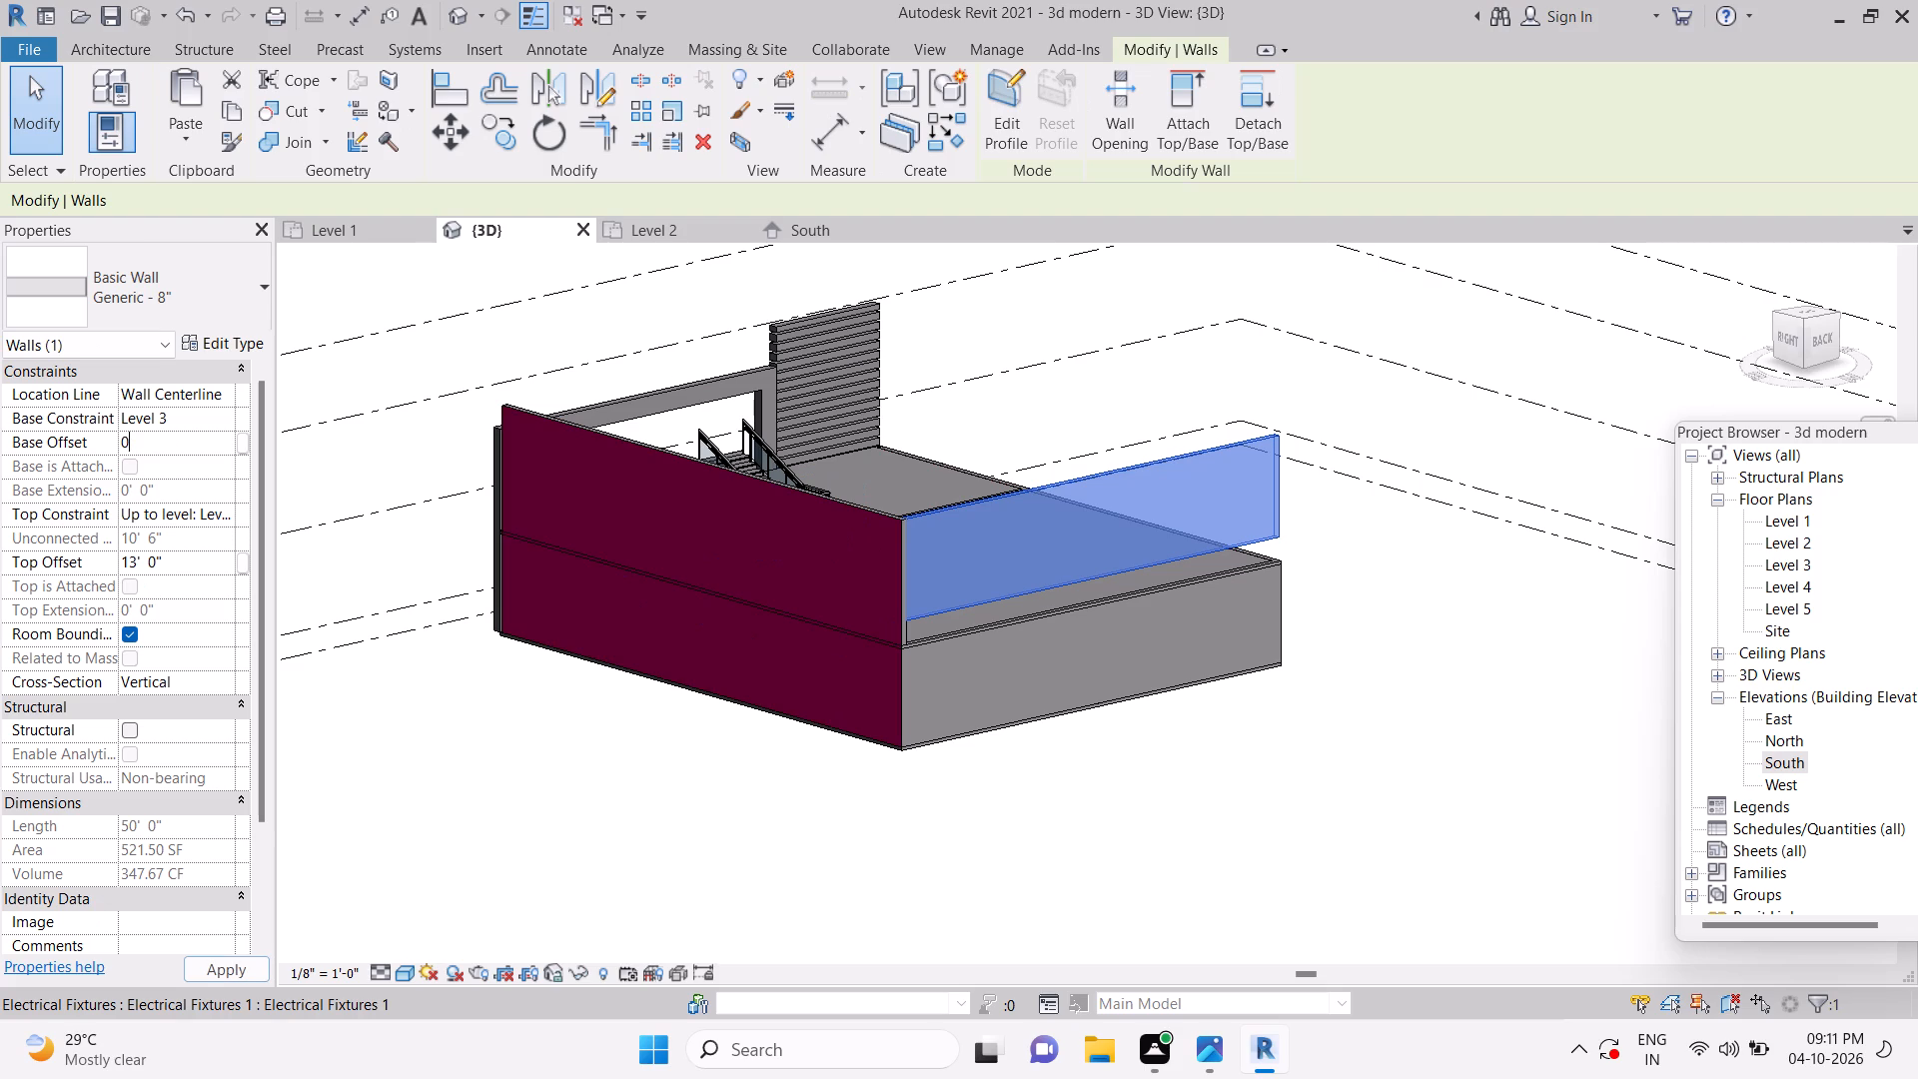
pyautogui.click(363, 403)
pyautogui.press('Escape')
pyautogui.press('Escape')
pyautogui.press('Escape')
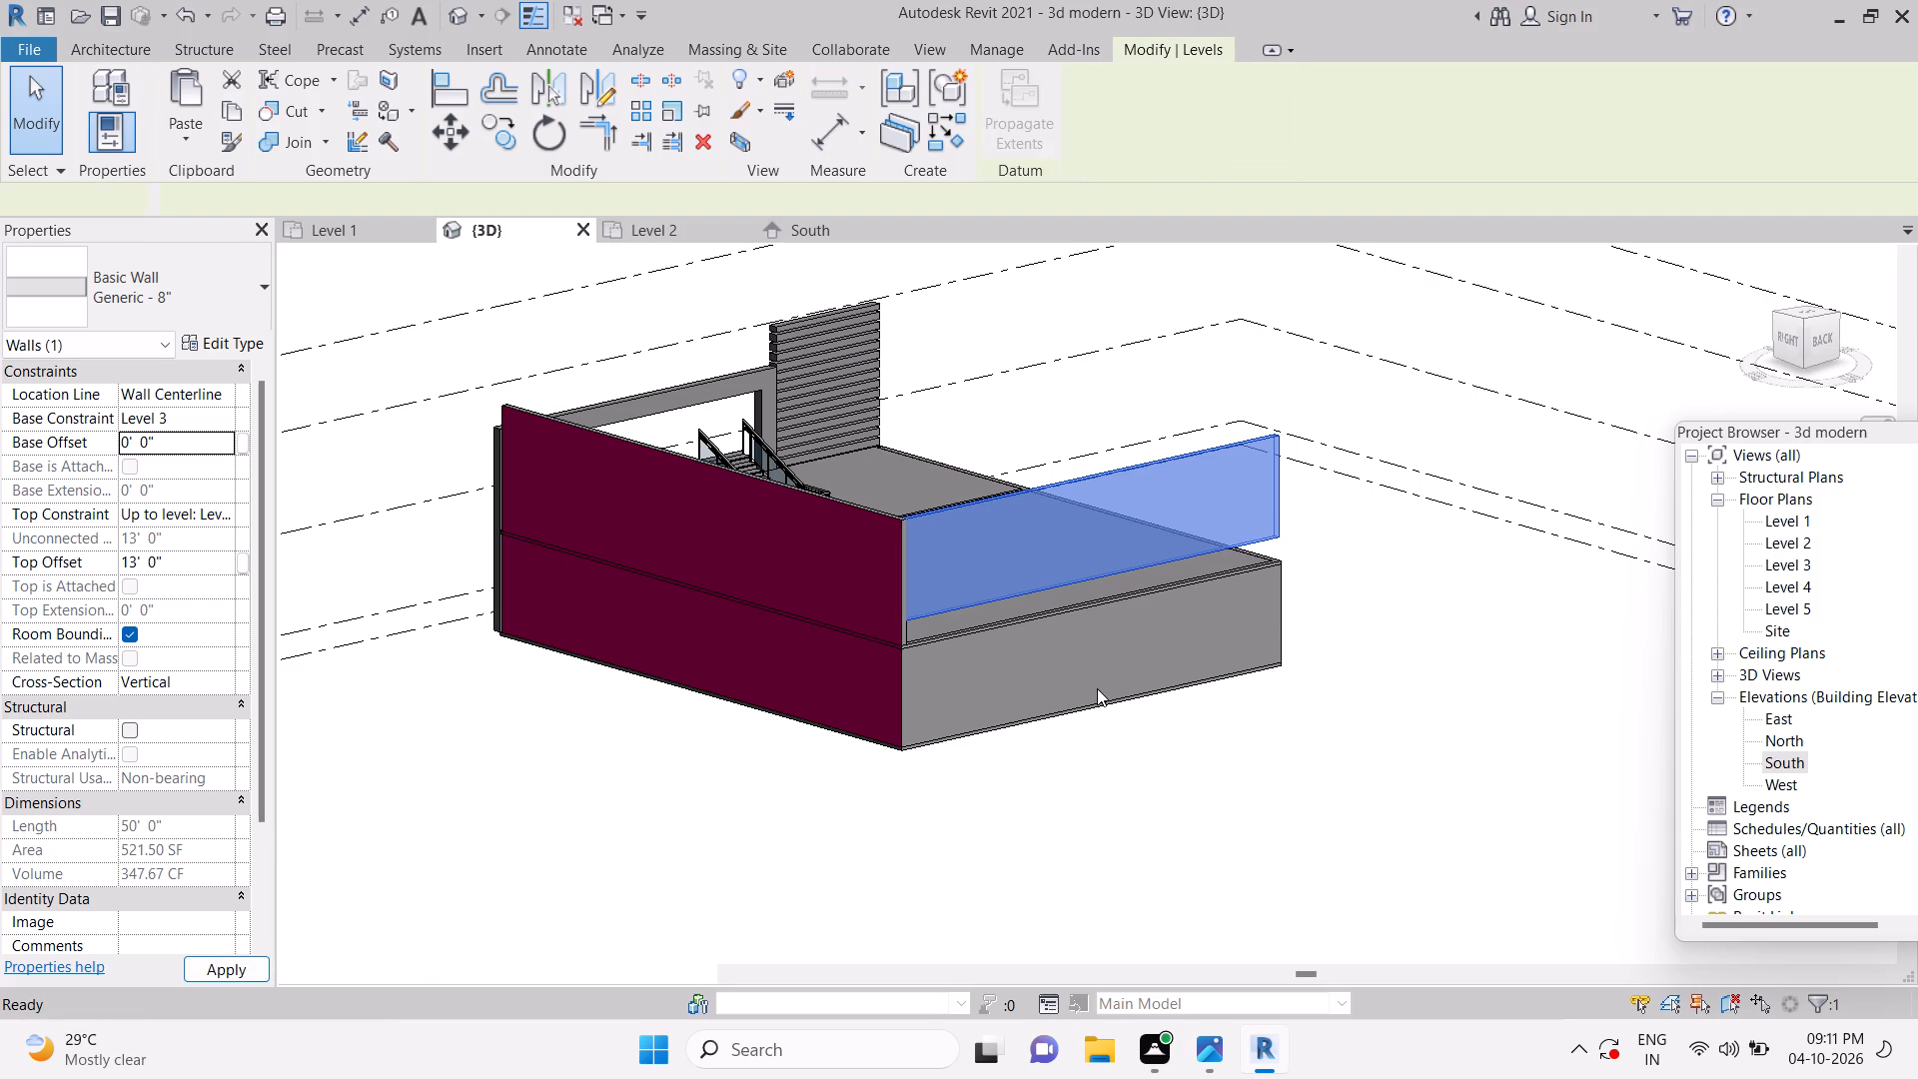
pyautogui.press('Escape')
# From the back-left 3D view, copy the lower exterior left side wall and paste it aligned to Level 3.
pyautogui.keyDown('shift'); pyautogui.moveTo(1256, 758); pyautogui.dragTo(736, 823, button='middle'); pyautogui.keyUp('shift')
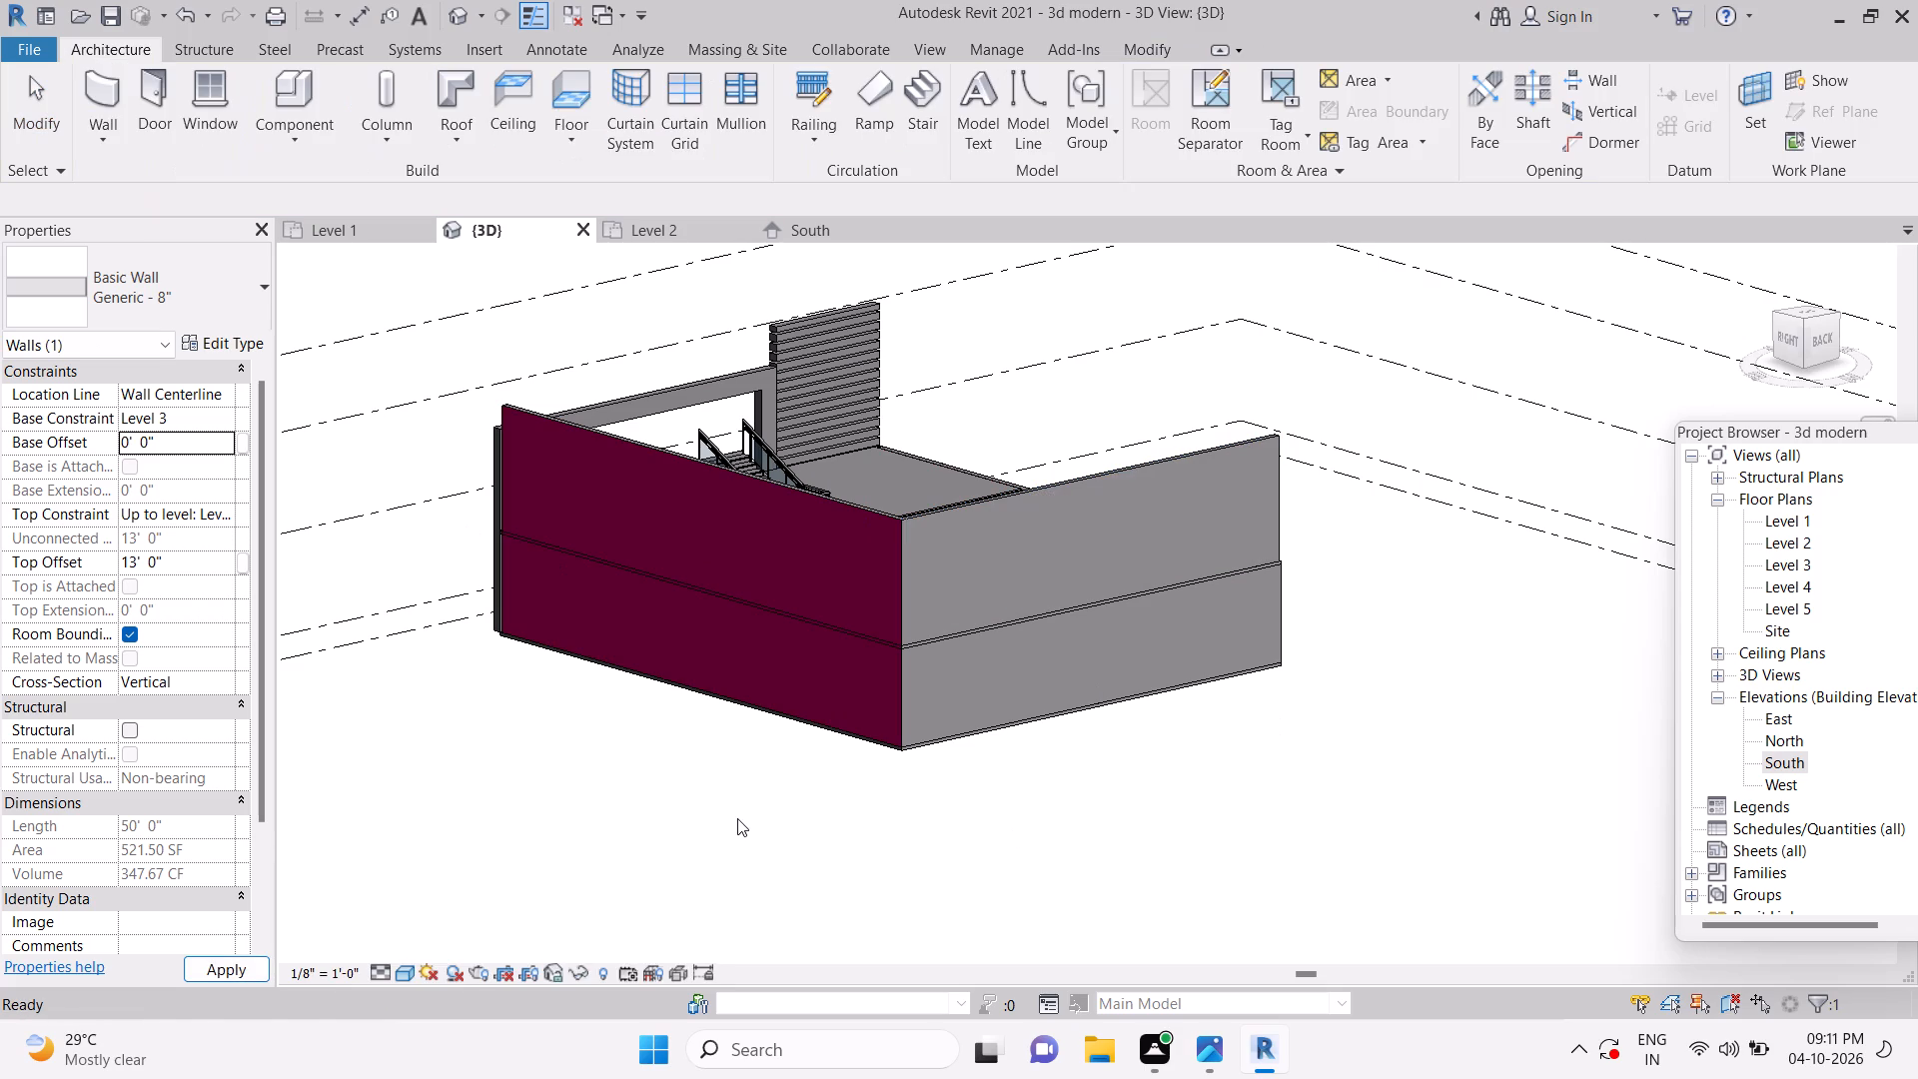
pyautogui.moveTo(1300, 797); pyautogui.dragTo(846, 841, button='middle')
pyautogui.scroll(1, 1349, 810)
pyautogui.moveTo(1338, 810); pyautogui.dragTo(836, 794, button='middle')
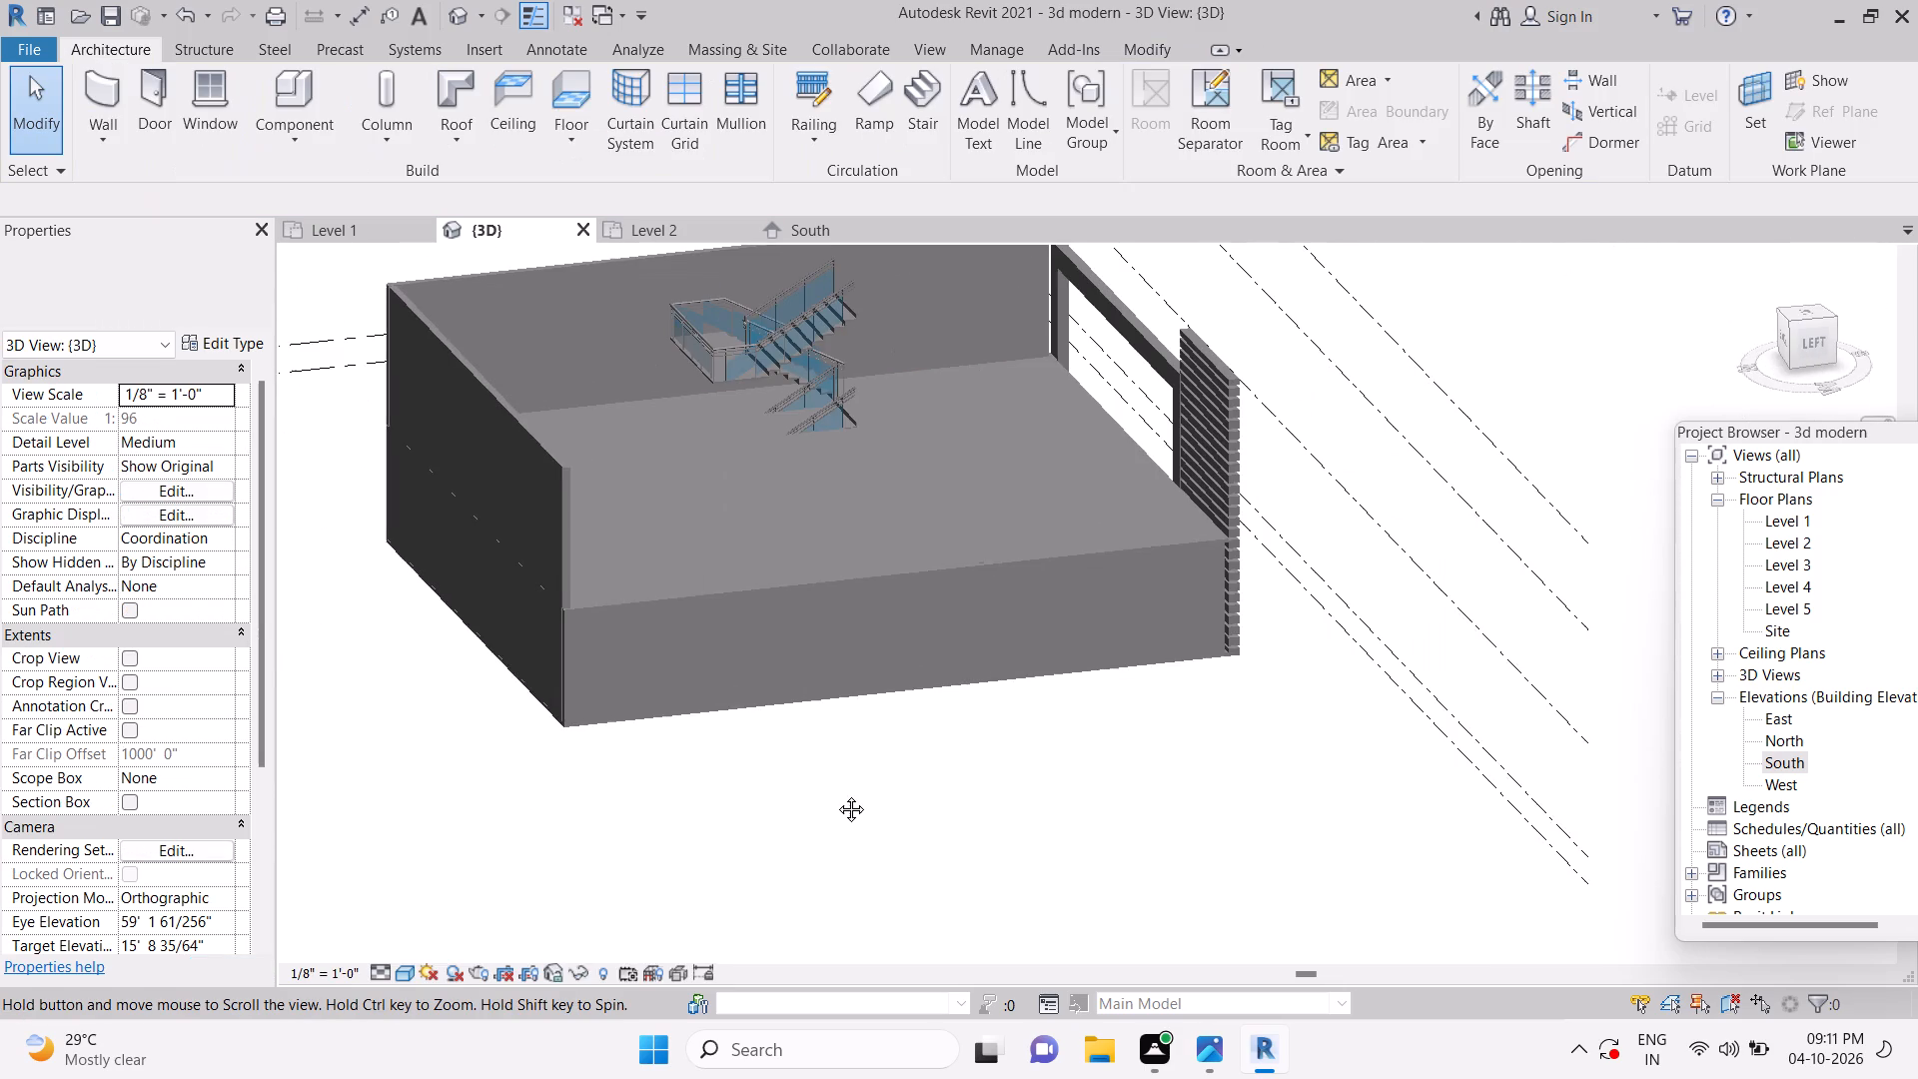
pyautogui.moveTo(836, 794); pyautogui.dragTo(932, 812, button='middle')
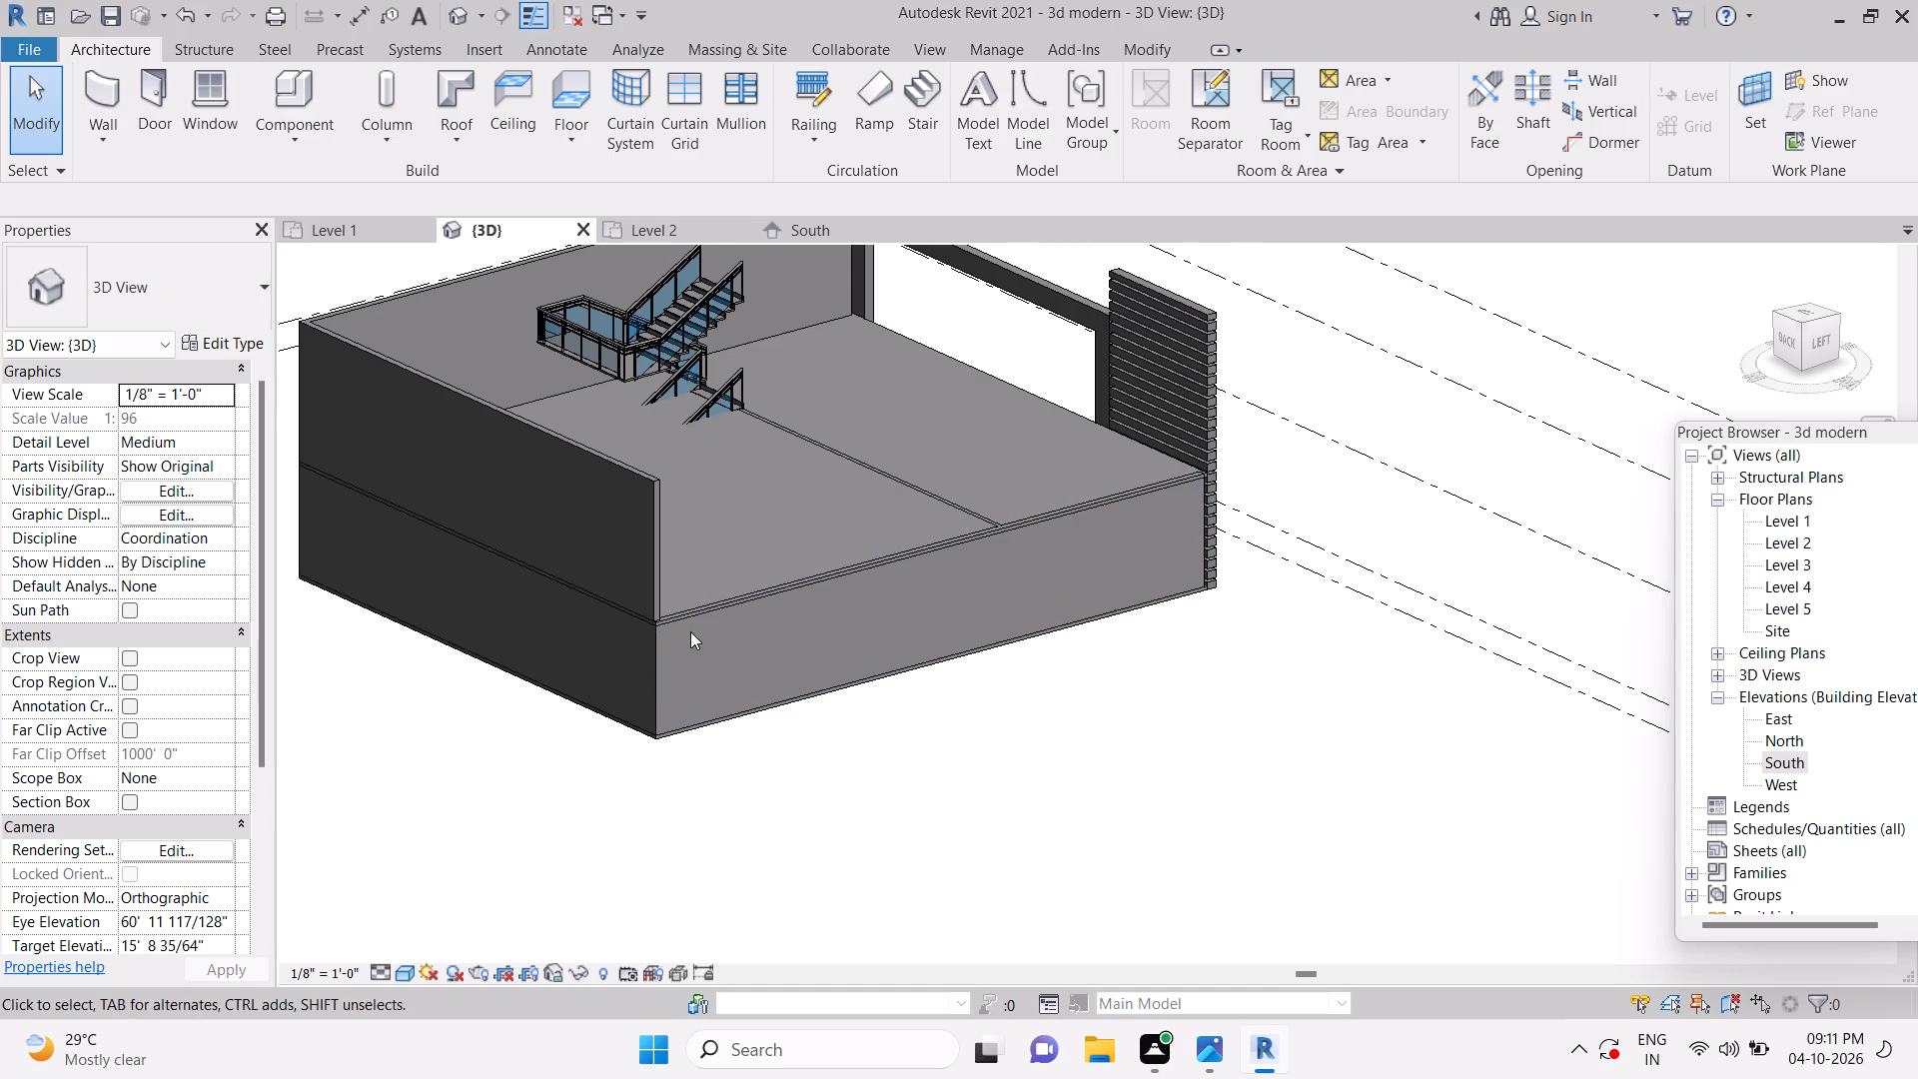
pyautogui.click(690, 631)
pyautogui.click(690, 620)
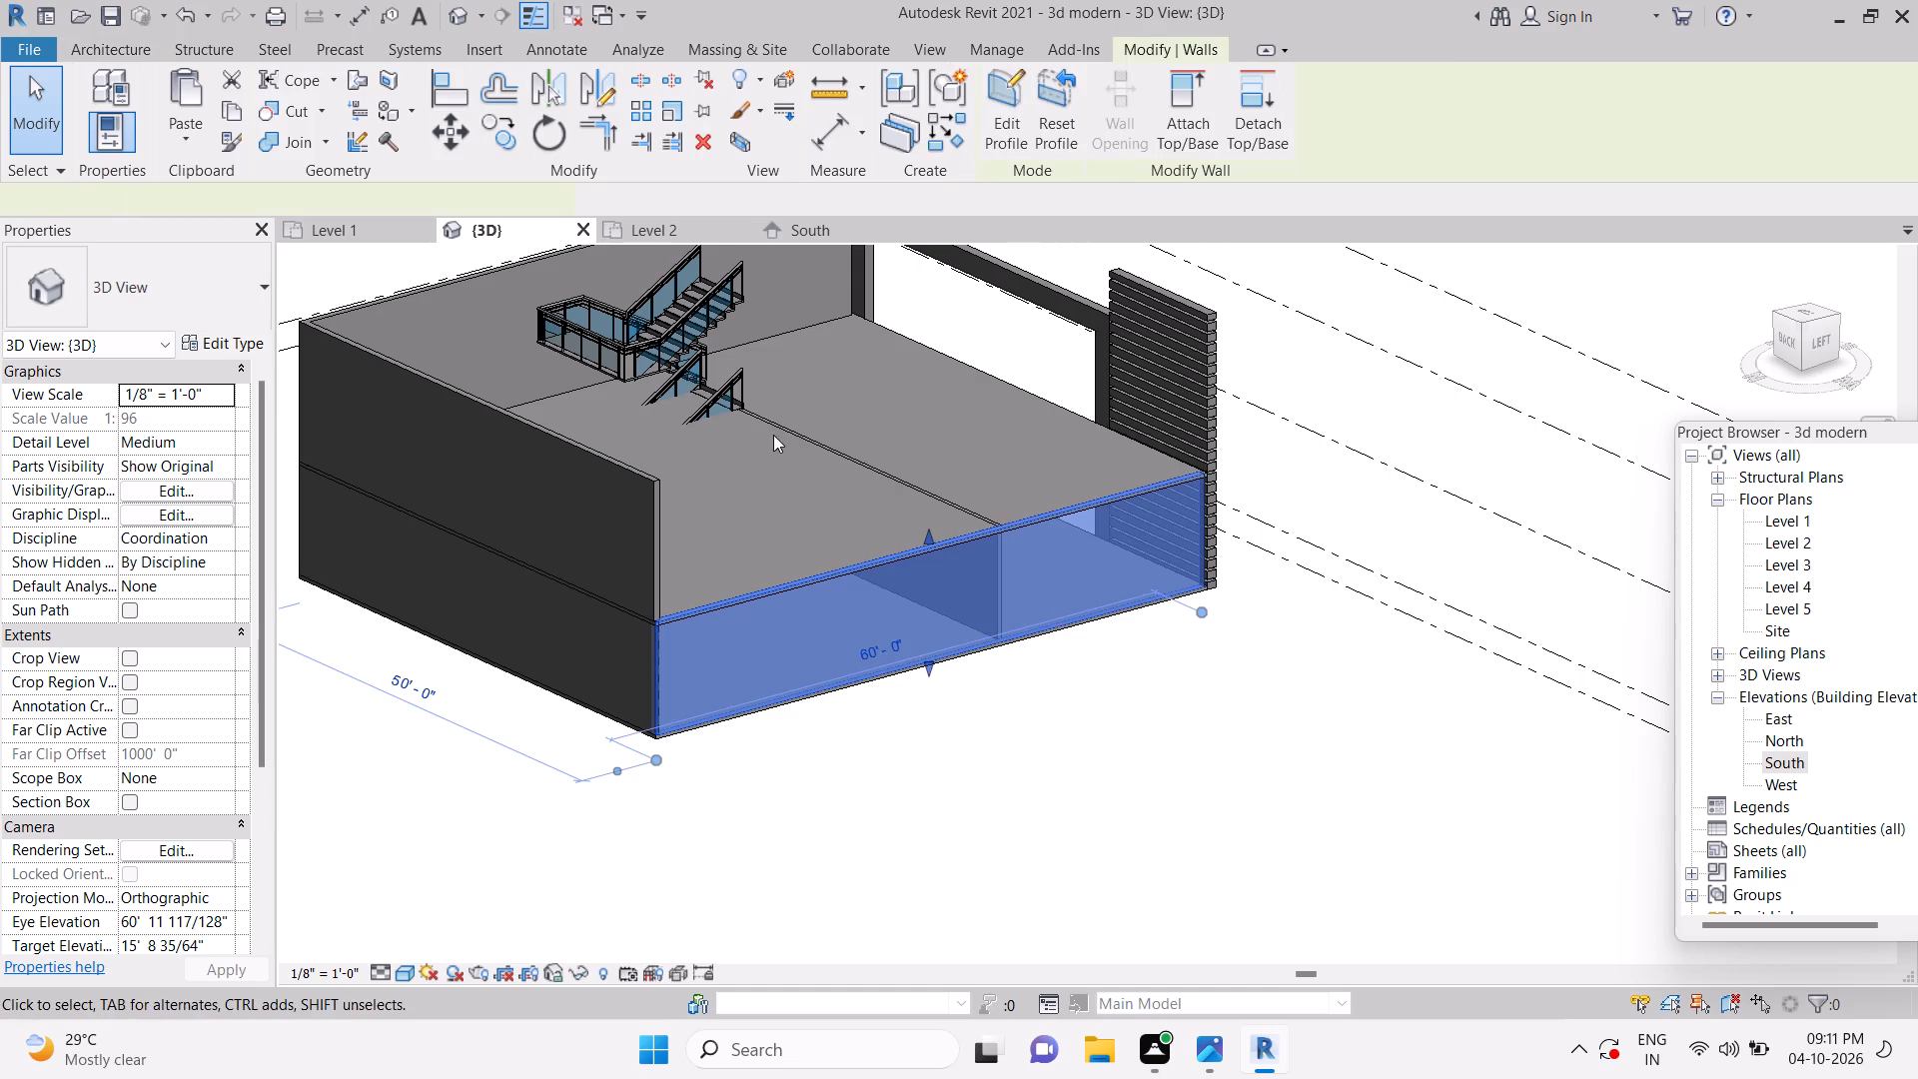
pyautogui.doubleClick(241, 111)
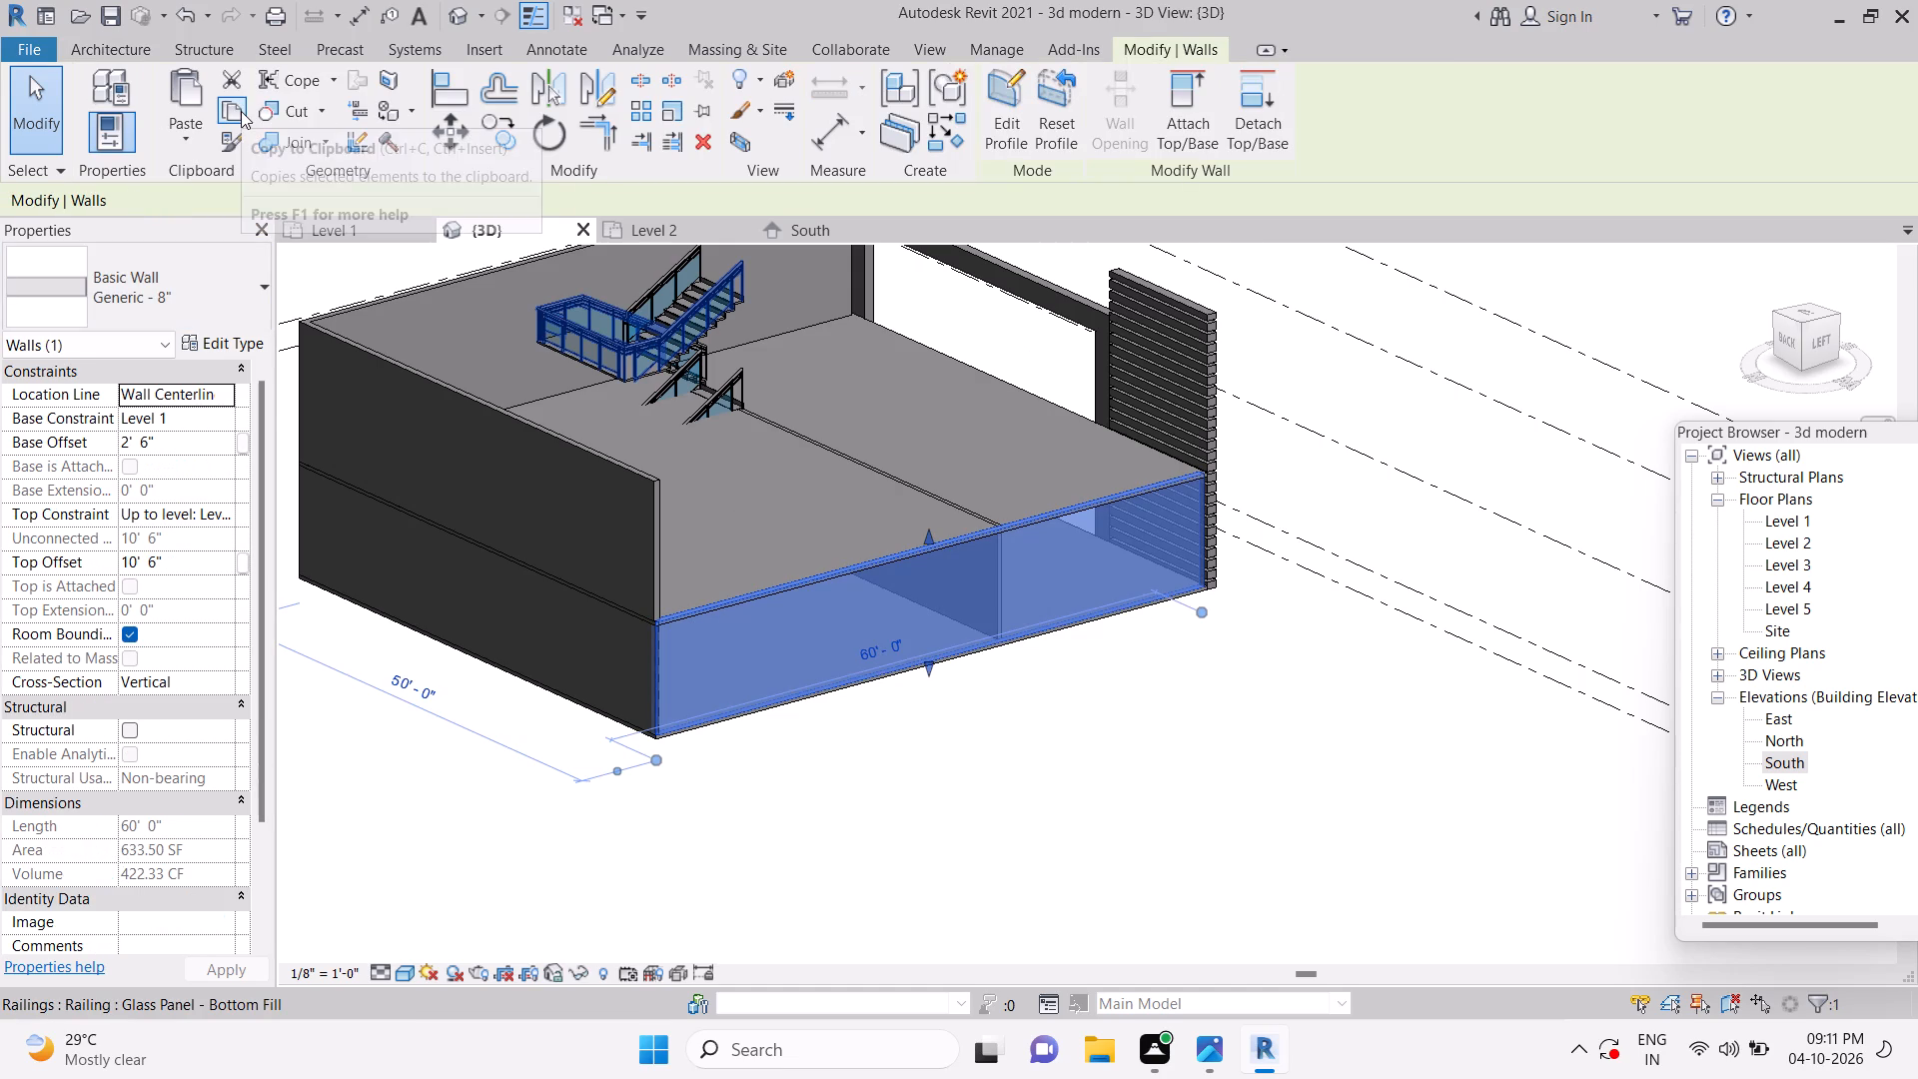
pyautogui.click(193, 149)
pyautogui.click(214, 245)
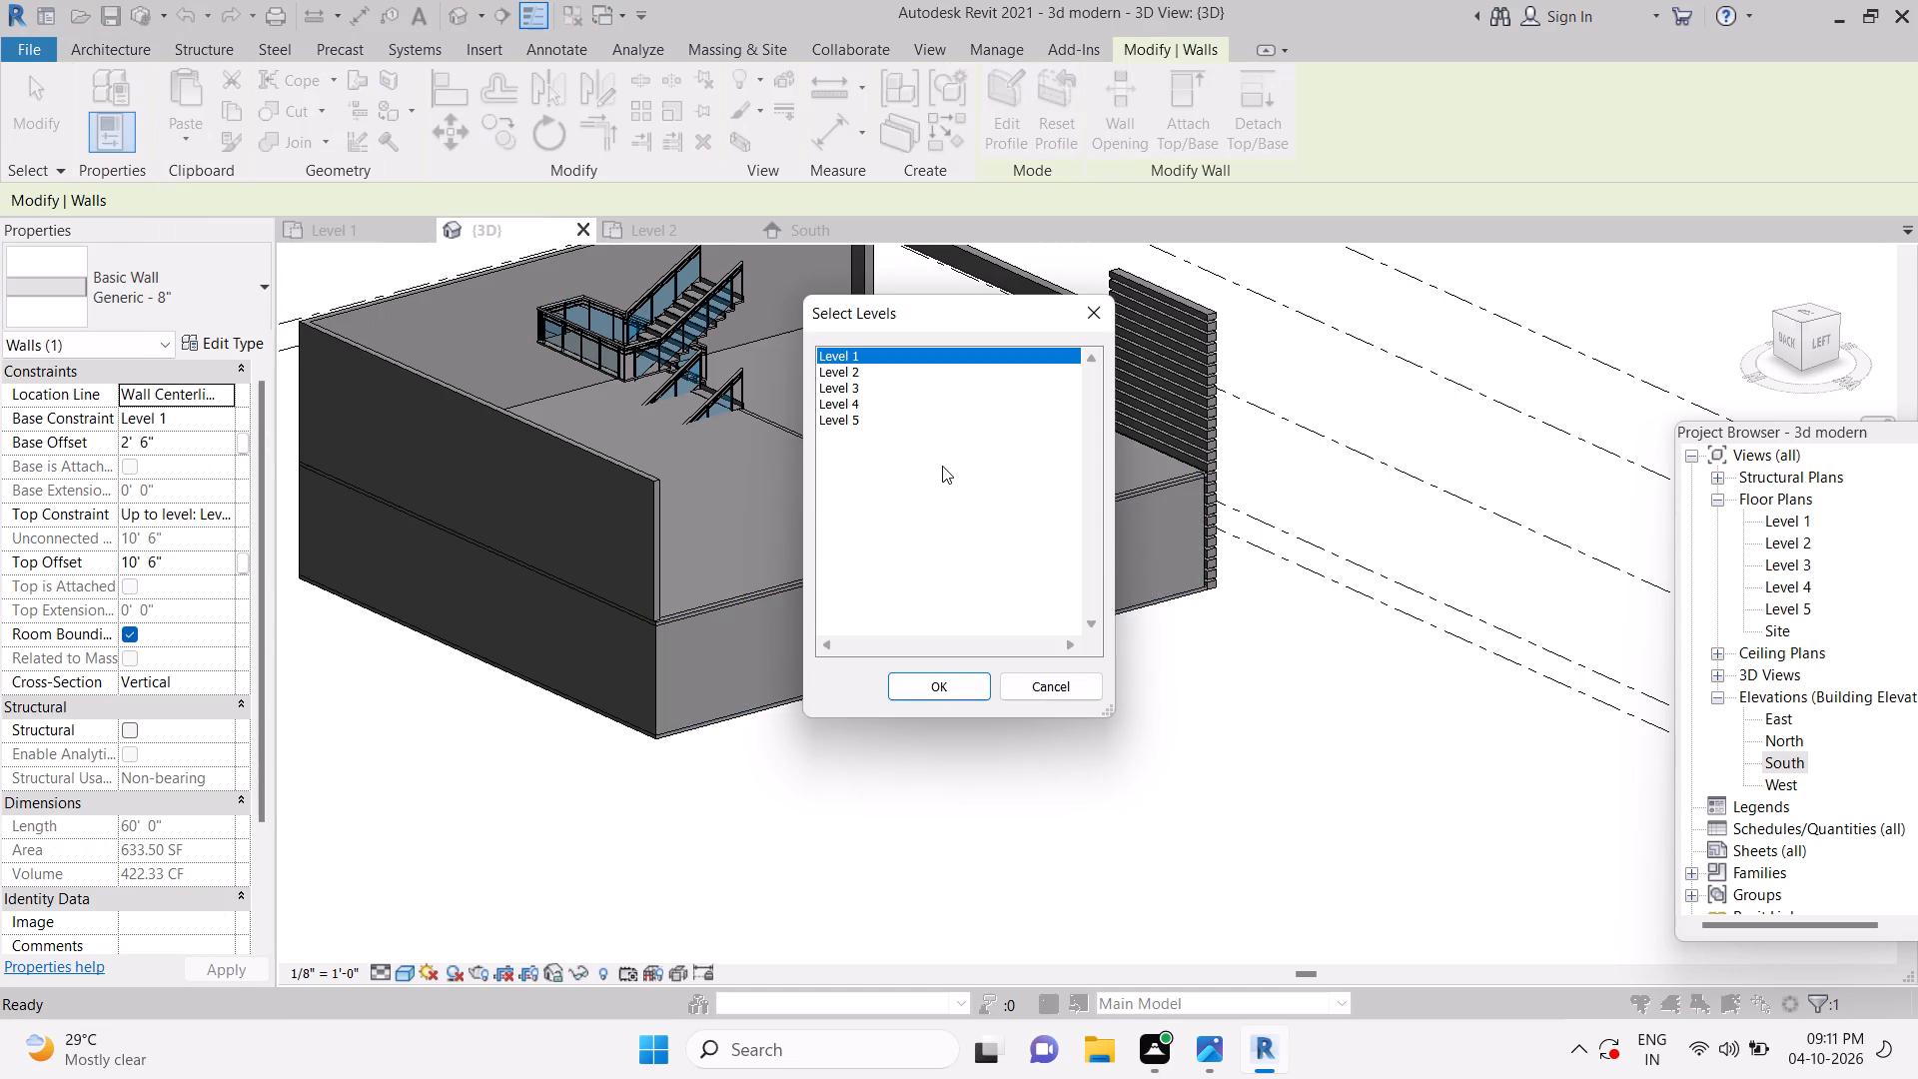
pyautogui.click(850, 392)
pyautogui.click(930, 691)
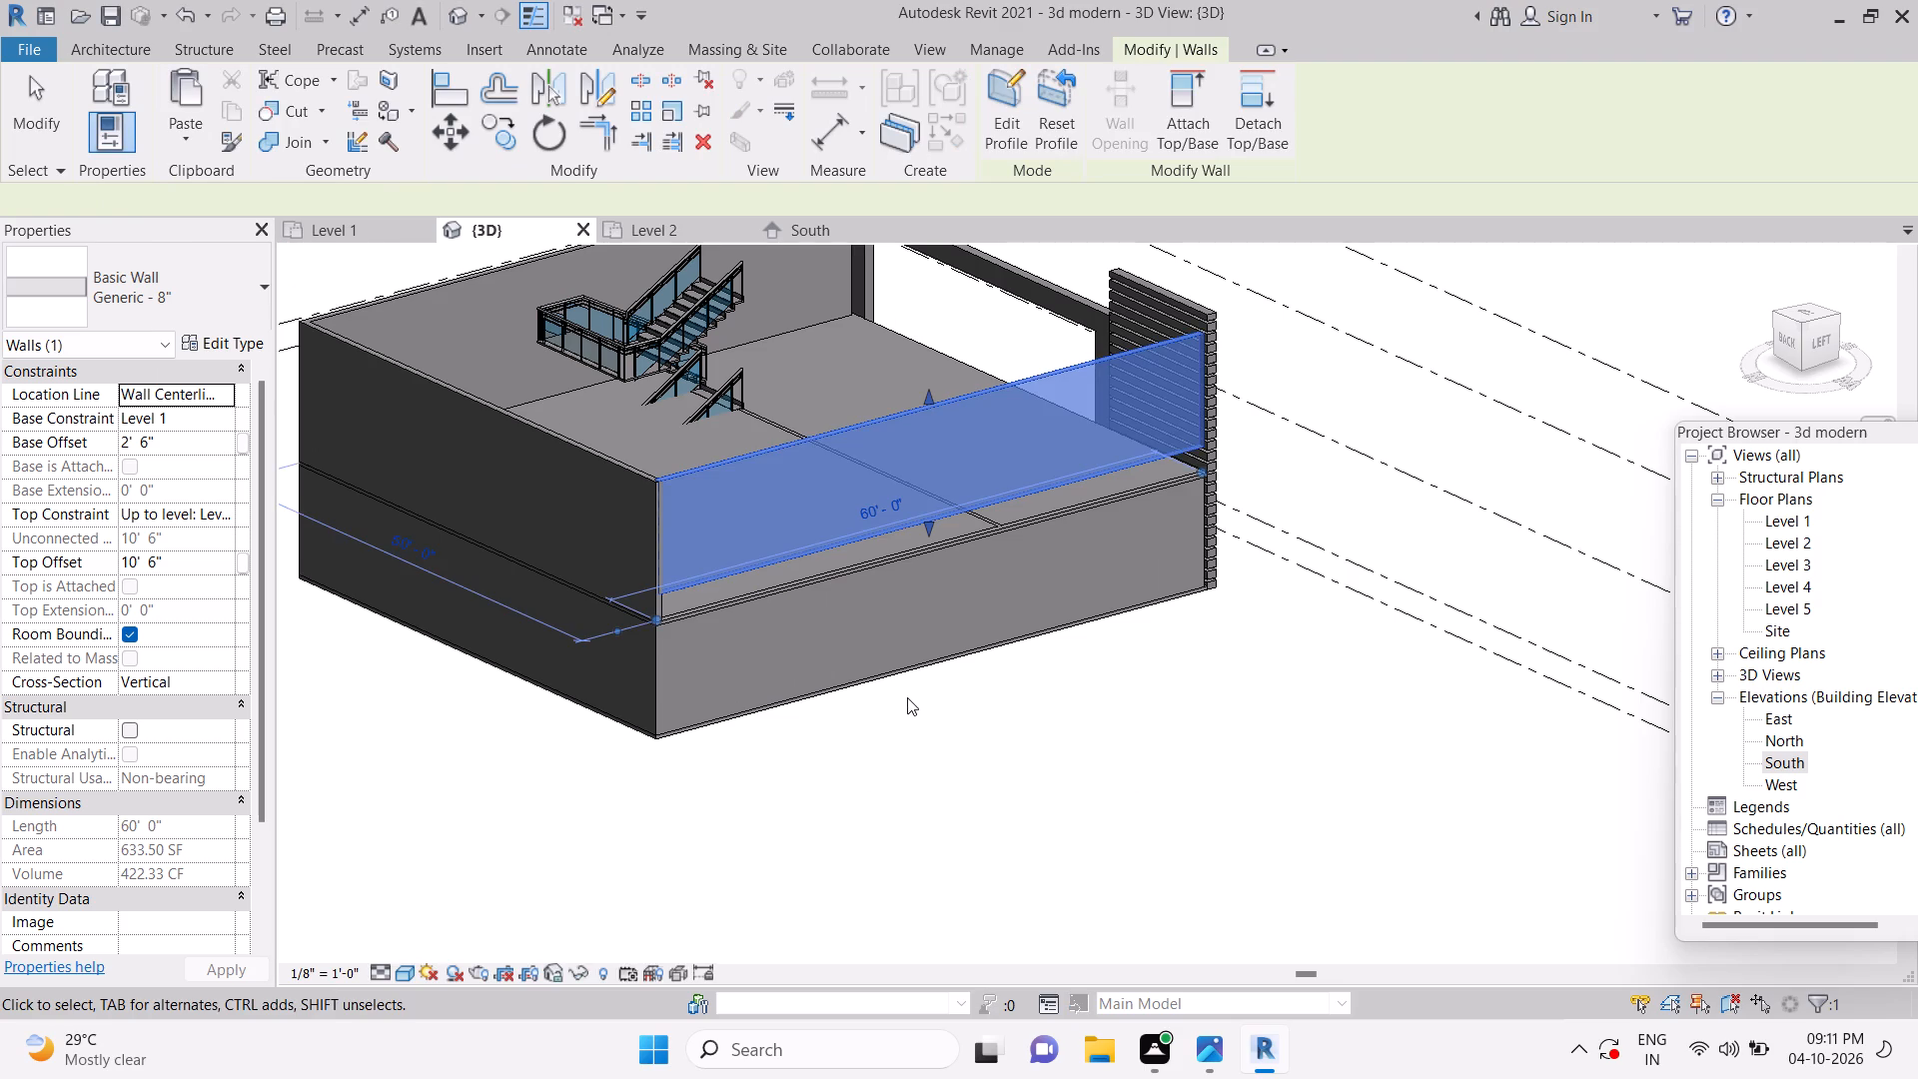
# Set the pasted Level 3 left side wall's base offset to 0.
pyautogui.click(202, 446)
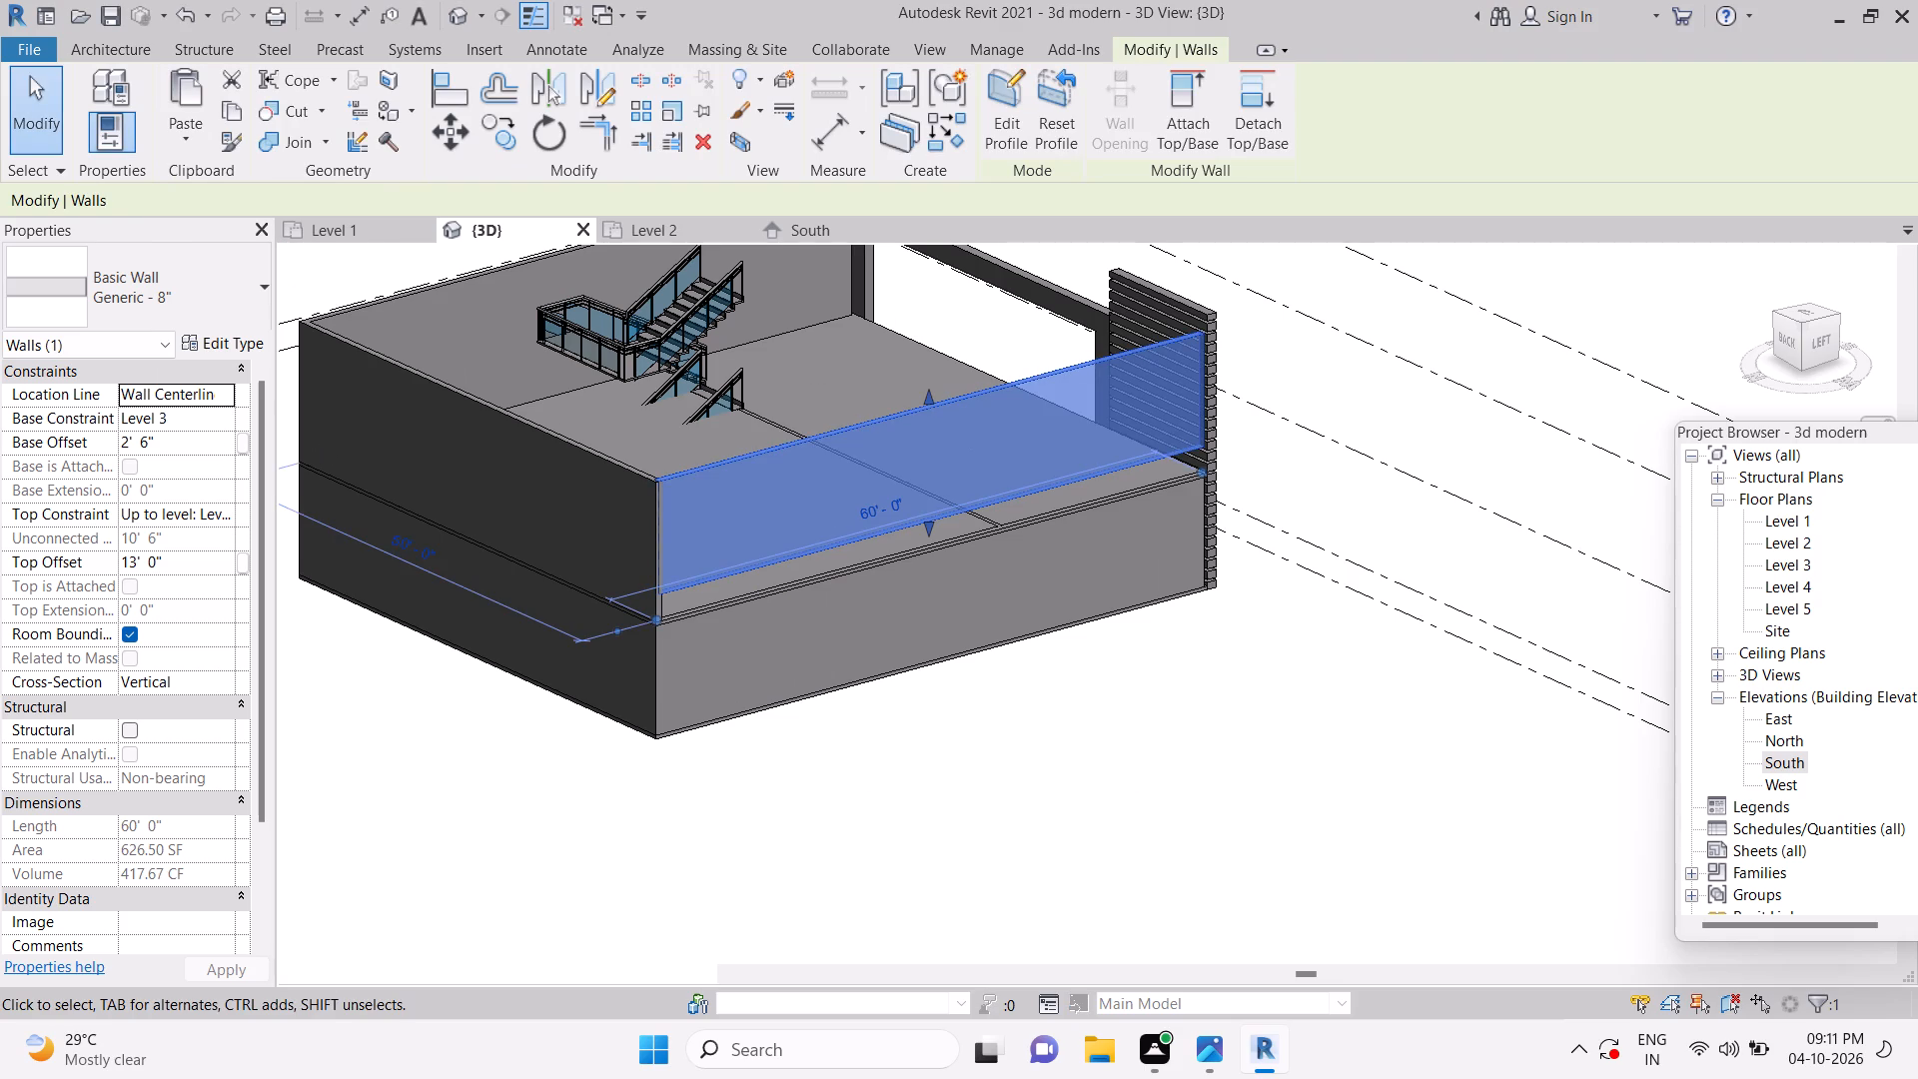
pyautogui.press('0')
pyautogui.click(449, 814)
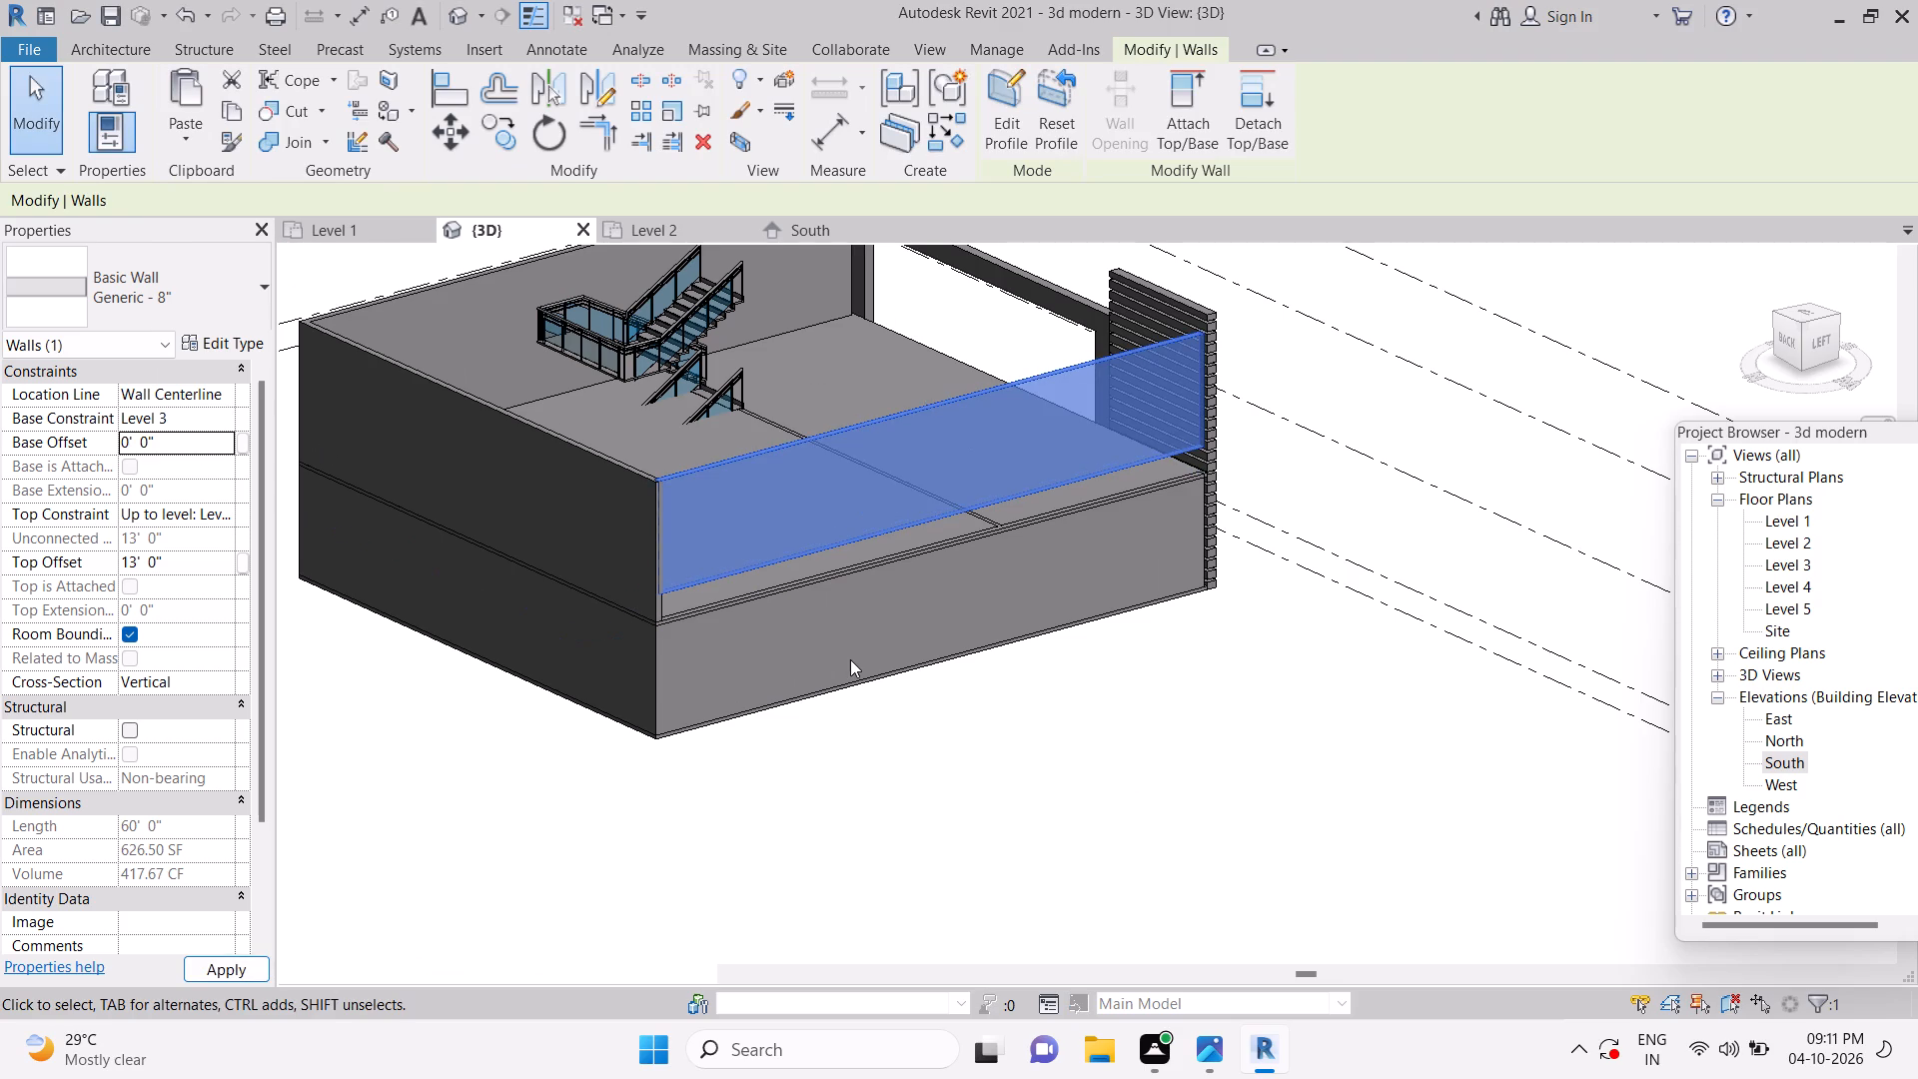
pyautogui.press('Escape')
pyautogui.press('Escape')
# Review the enclosed model from the front-left 3D view and save the project.
pyautogui.keyDown('shift'); pyautogui.moveTo(1333, 864); pyautogui.dragTo(858, 838, button='middle'); pyautogui.keyUp('shift')
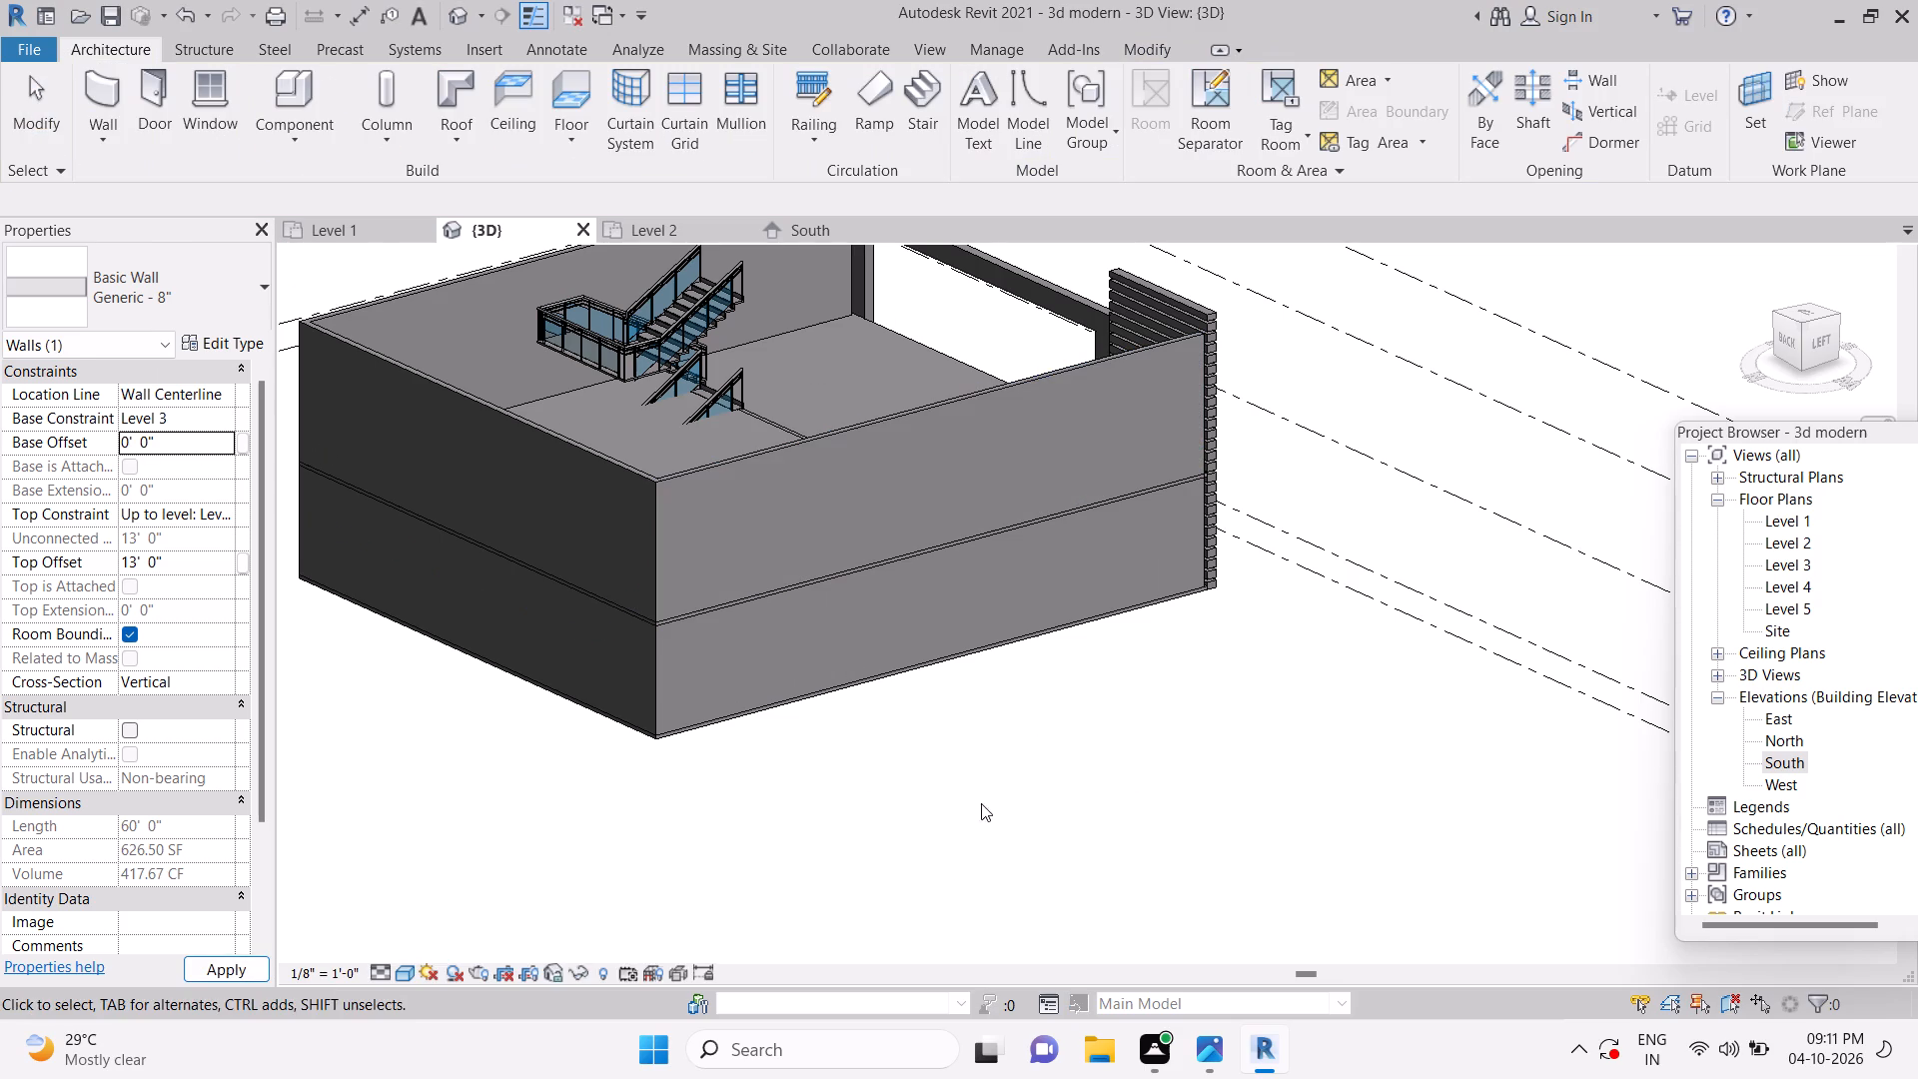
pyautogui.keyDown('shift'); pyautogui.moveTo(1369, 791); pyautogui.dragTo(996, 809, button='middle'); pyautogui.keyUp('shift')
pyautogui.press('Escape')
pyautogui.moveTo(1101, 886); pyautogui.dragTo(1095, 768, button='middle')
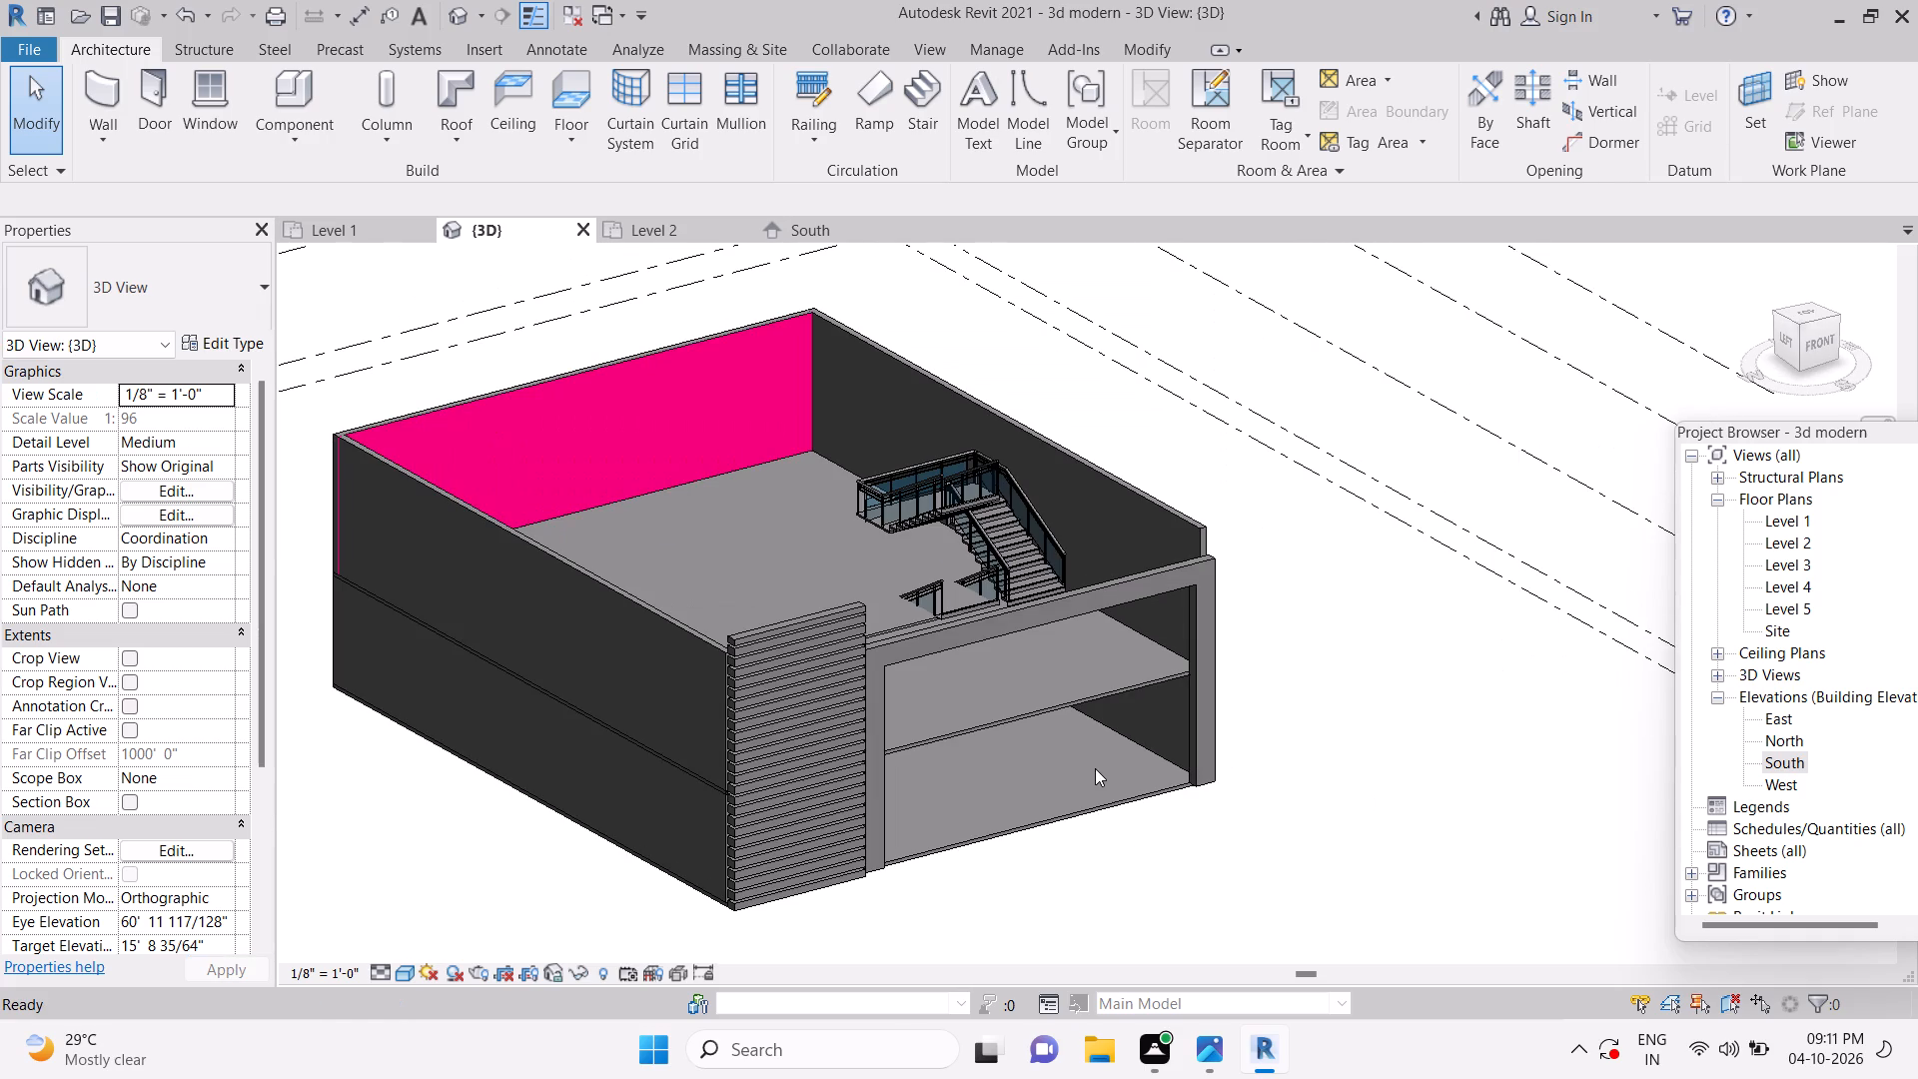
pyautogui.moveTo(1095, 768); pyautogui.dragTo(1095, 716, button='middle')
pyautogui.hotkey('ctrl', 's')
pyautogui.press('Escape')
# Switch to the reference elevation image to check the openings, and return to Revit's 3D view facing the front.
pyautogui.click(1217, 1056)
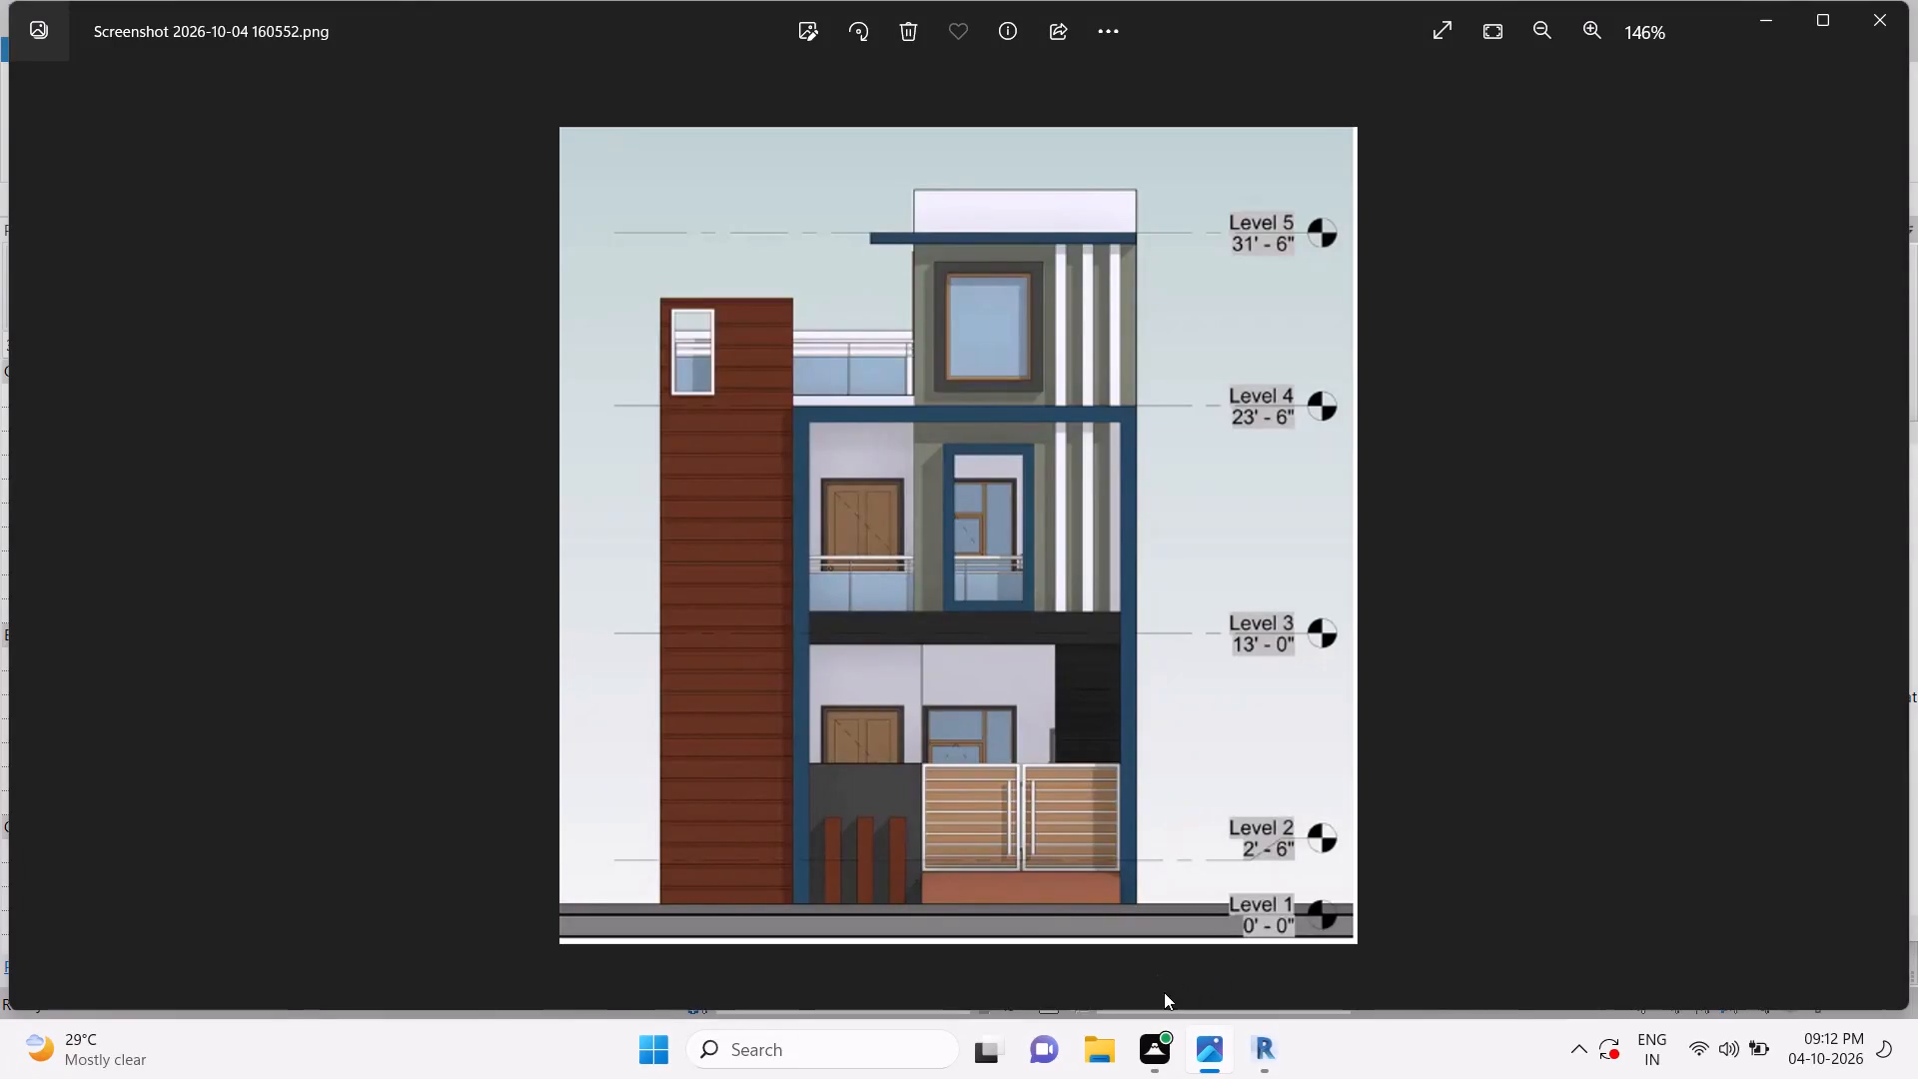
pyautogui.click(1260, 1053)
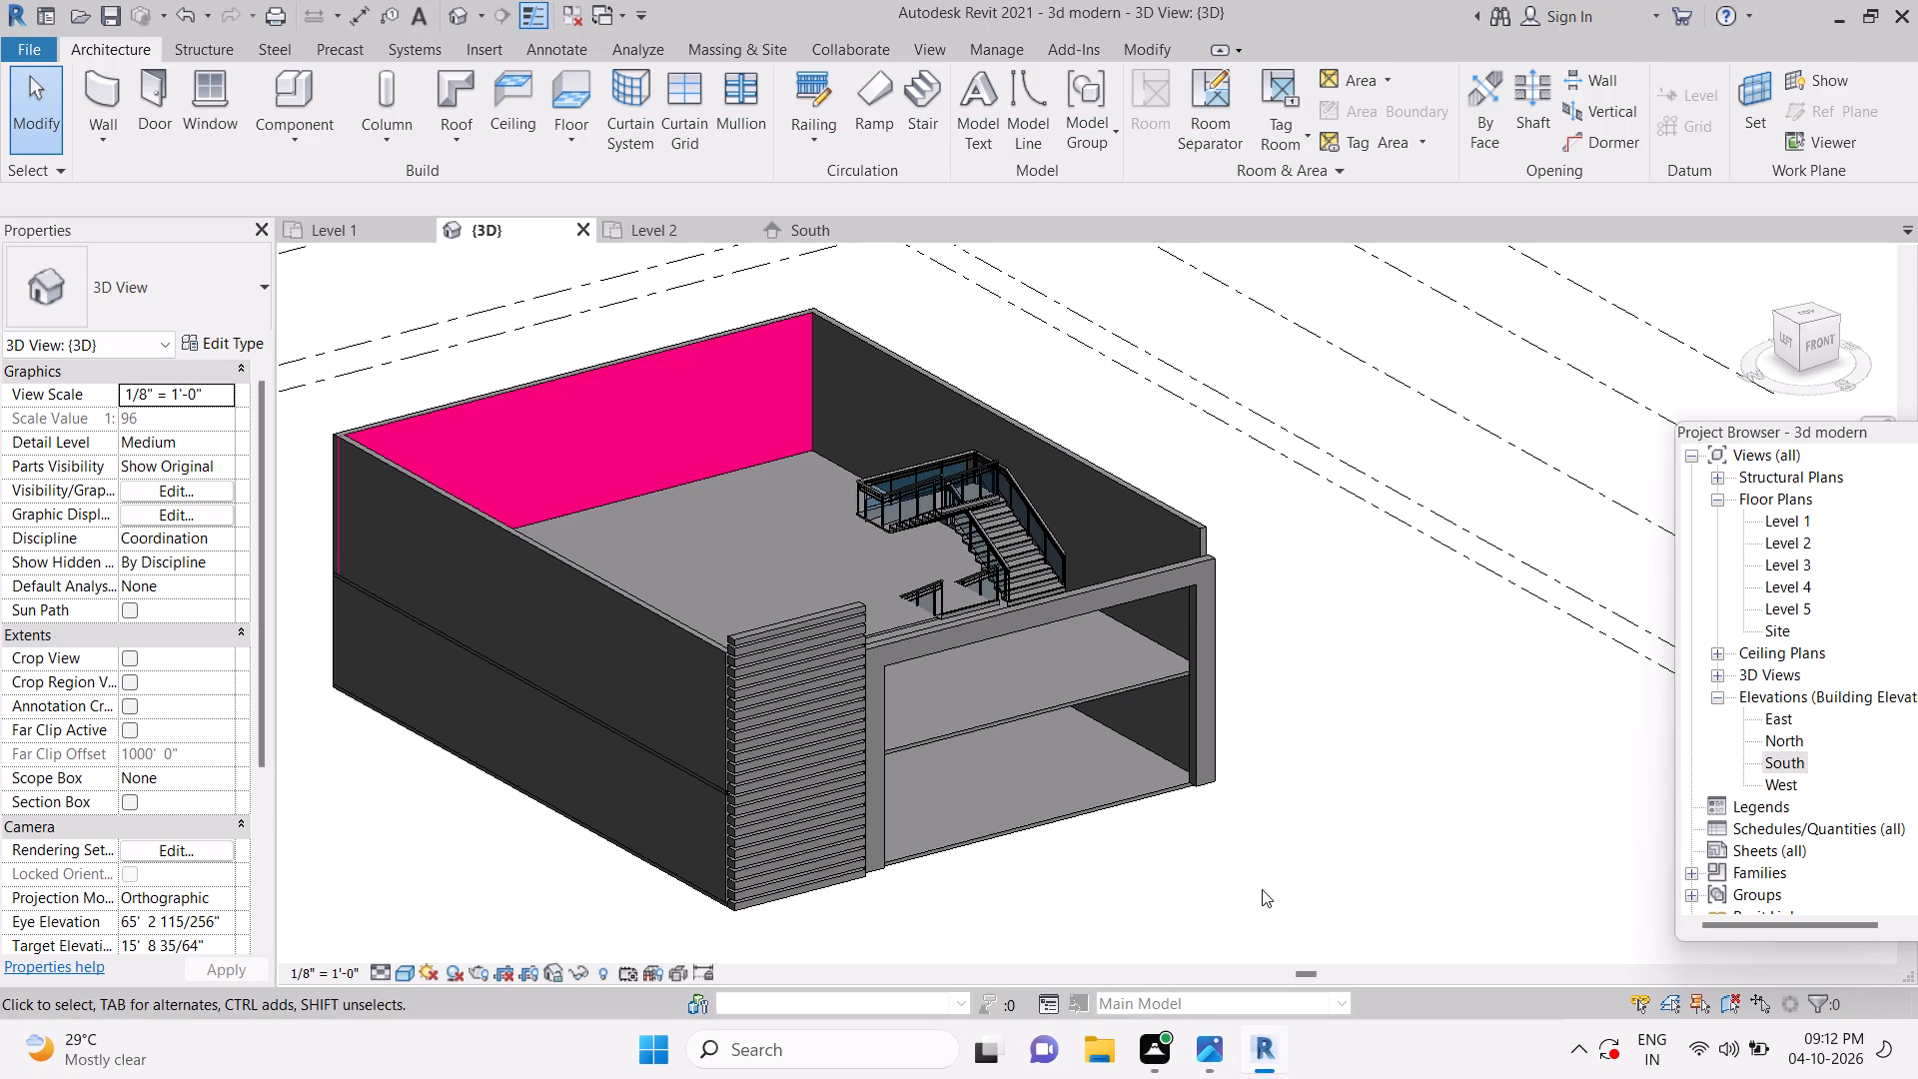
pyautogui.keyDown('shift'); pyautogui.moveTo(1278, 909); pyautogui.dragTo(1181, 768, button='middle'); pyautogui.keyUp('shift')
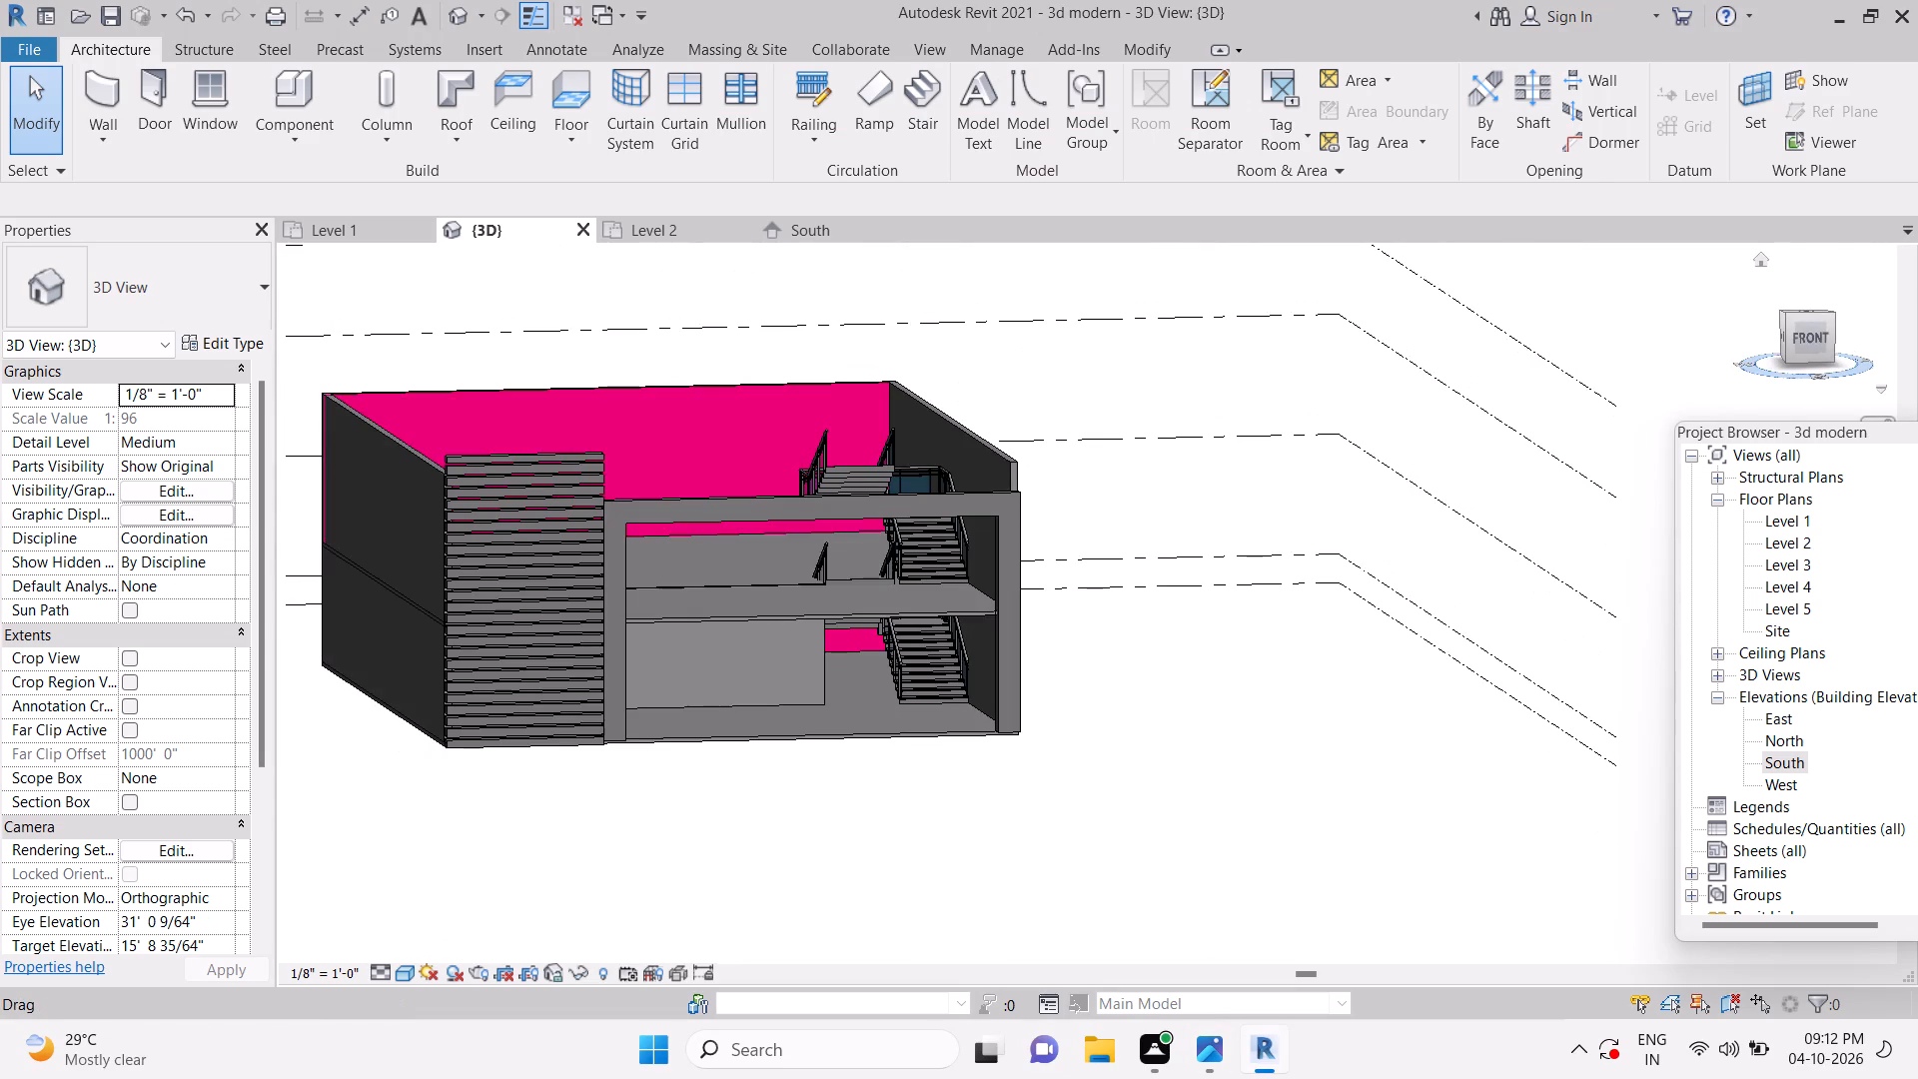
pyautogui.click(1820, 335)
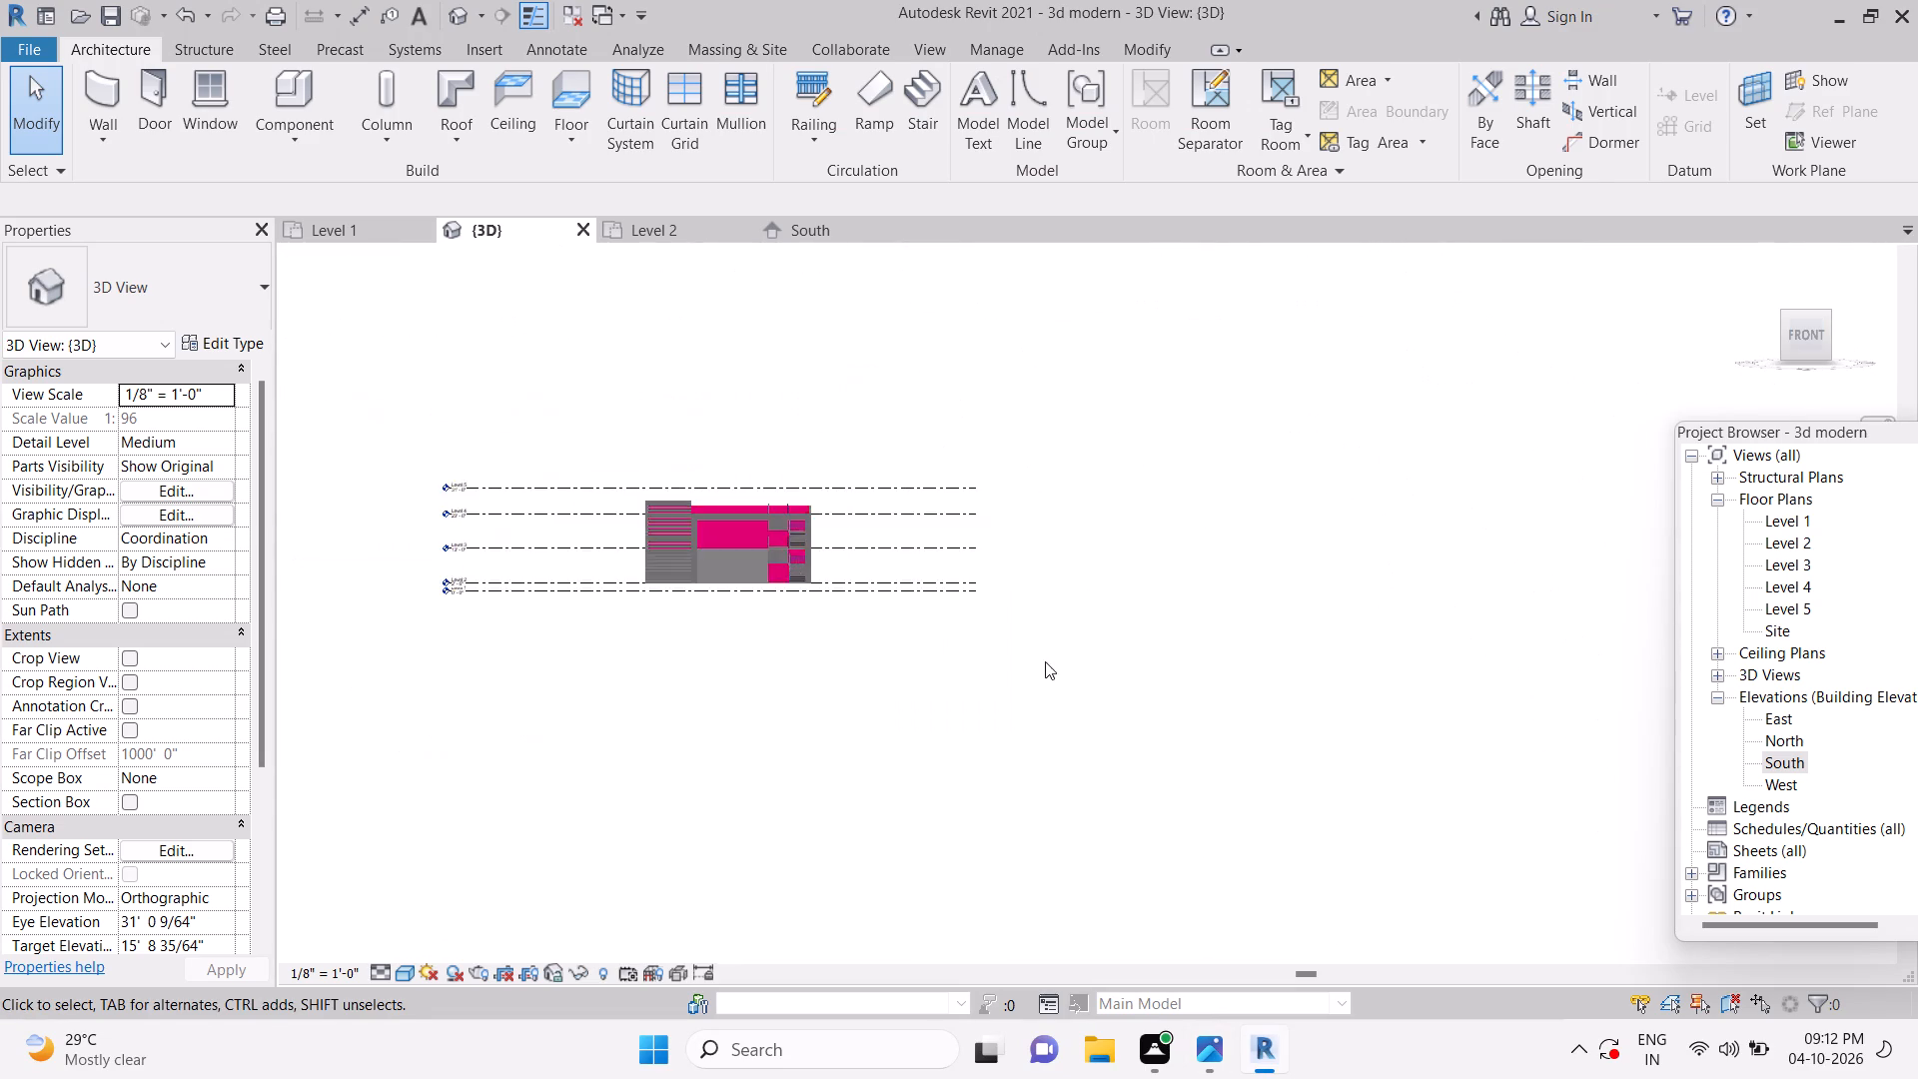
pyautogui.scroll(11, 1095, 655)
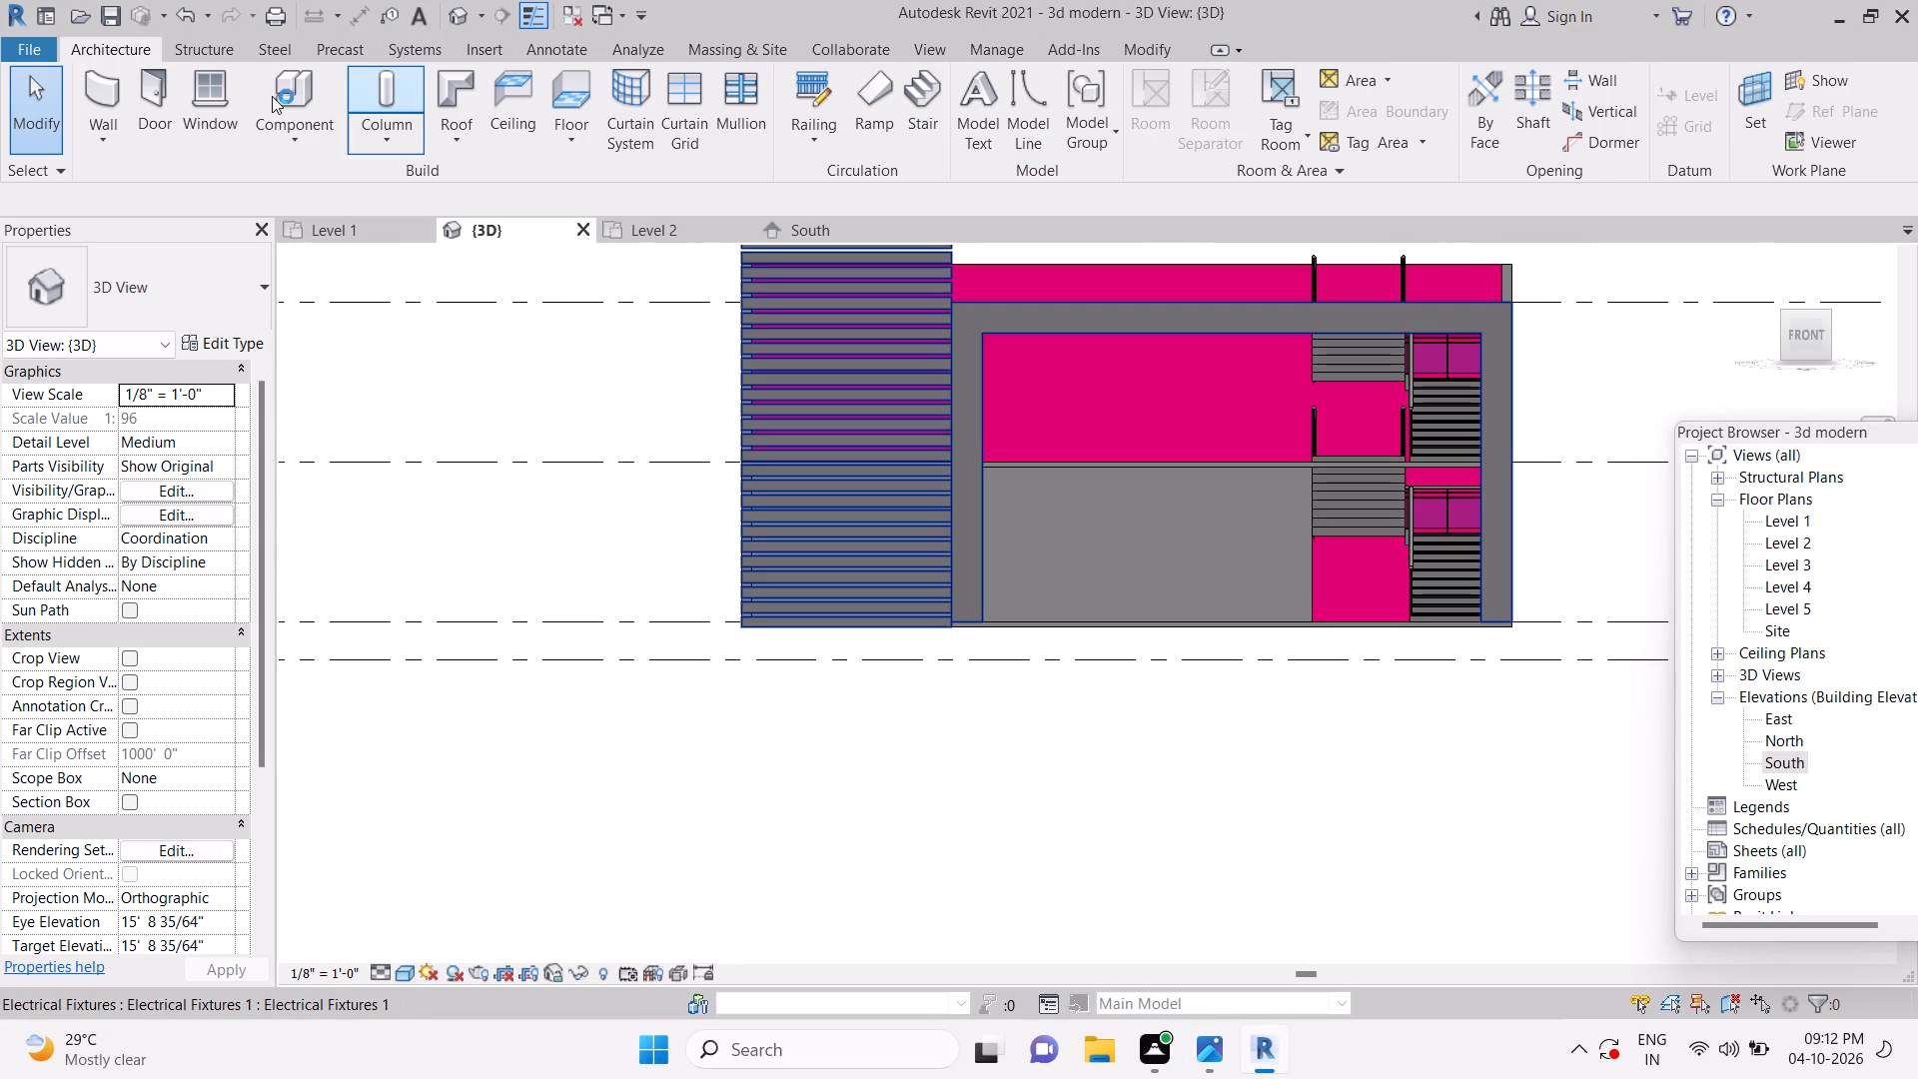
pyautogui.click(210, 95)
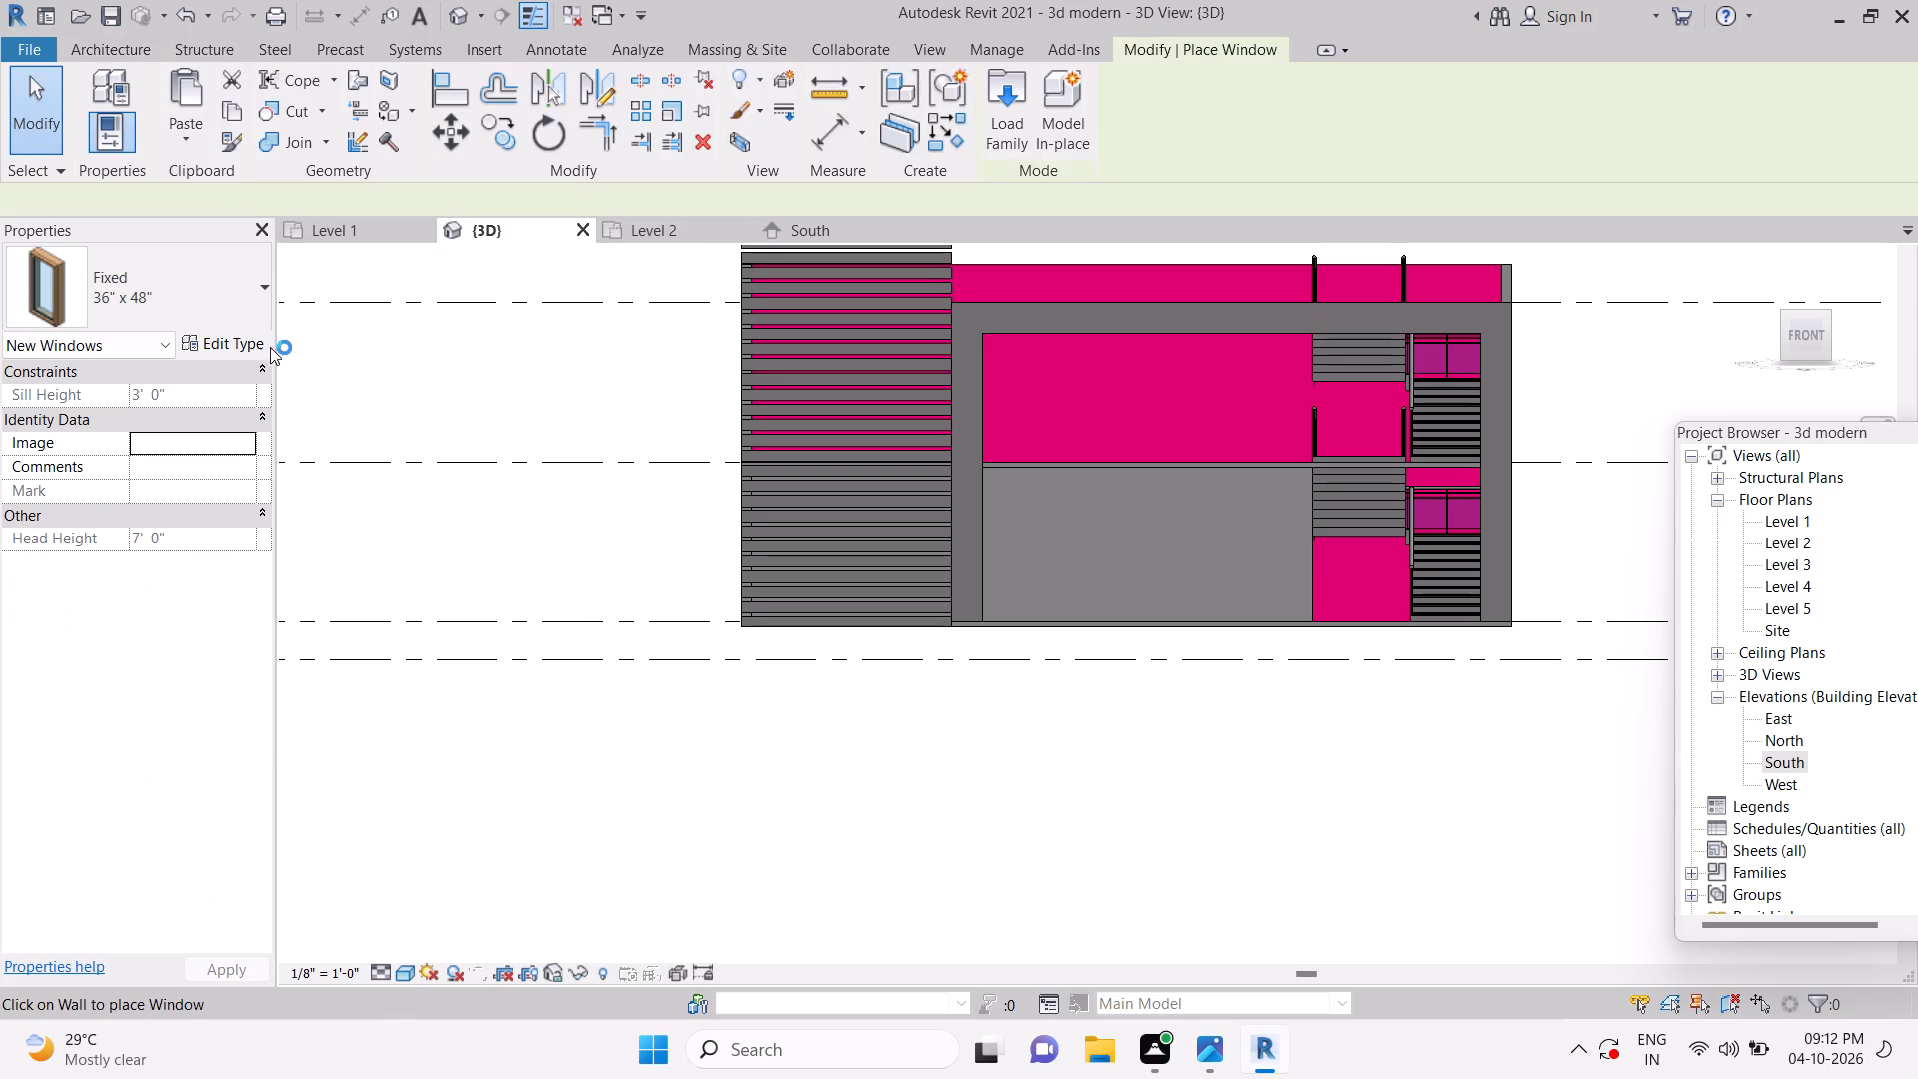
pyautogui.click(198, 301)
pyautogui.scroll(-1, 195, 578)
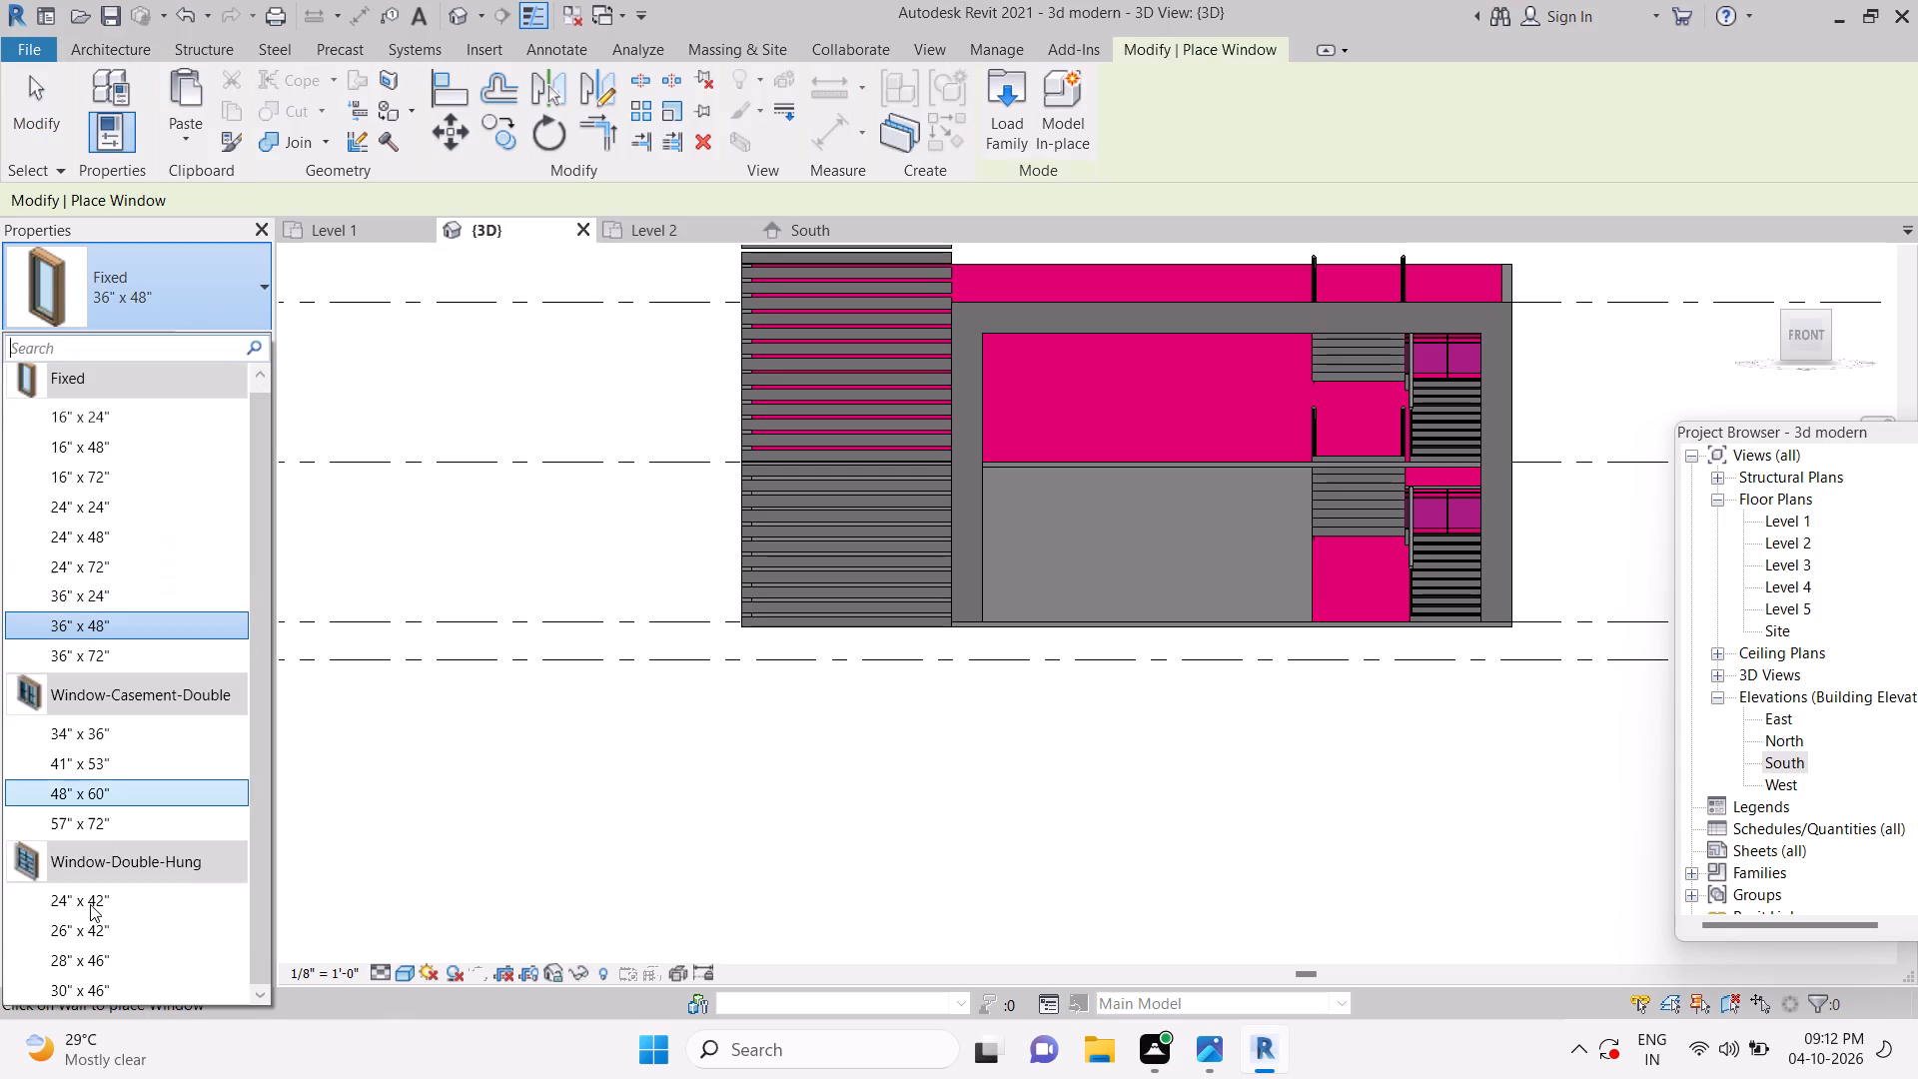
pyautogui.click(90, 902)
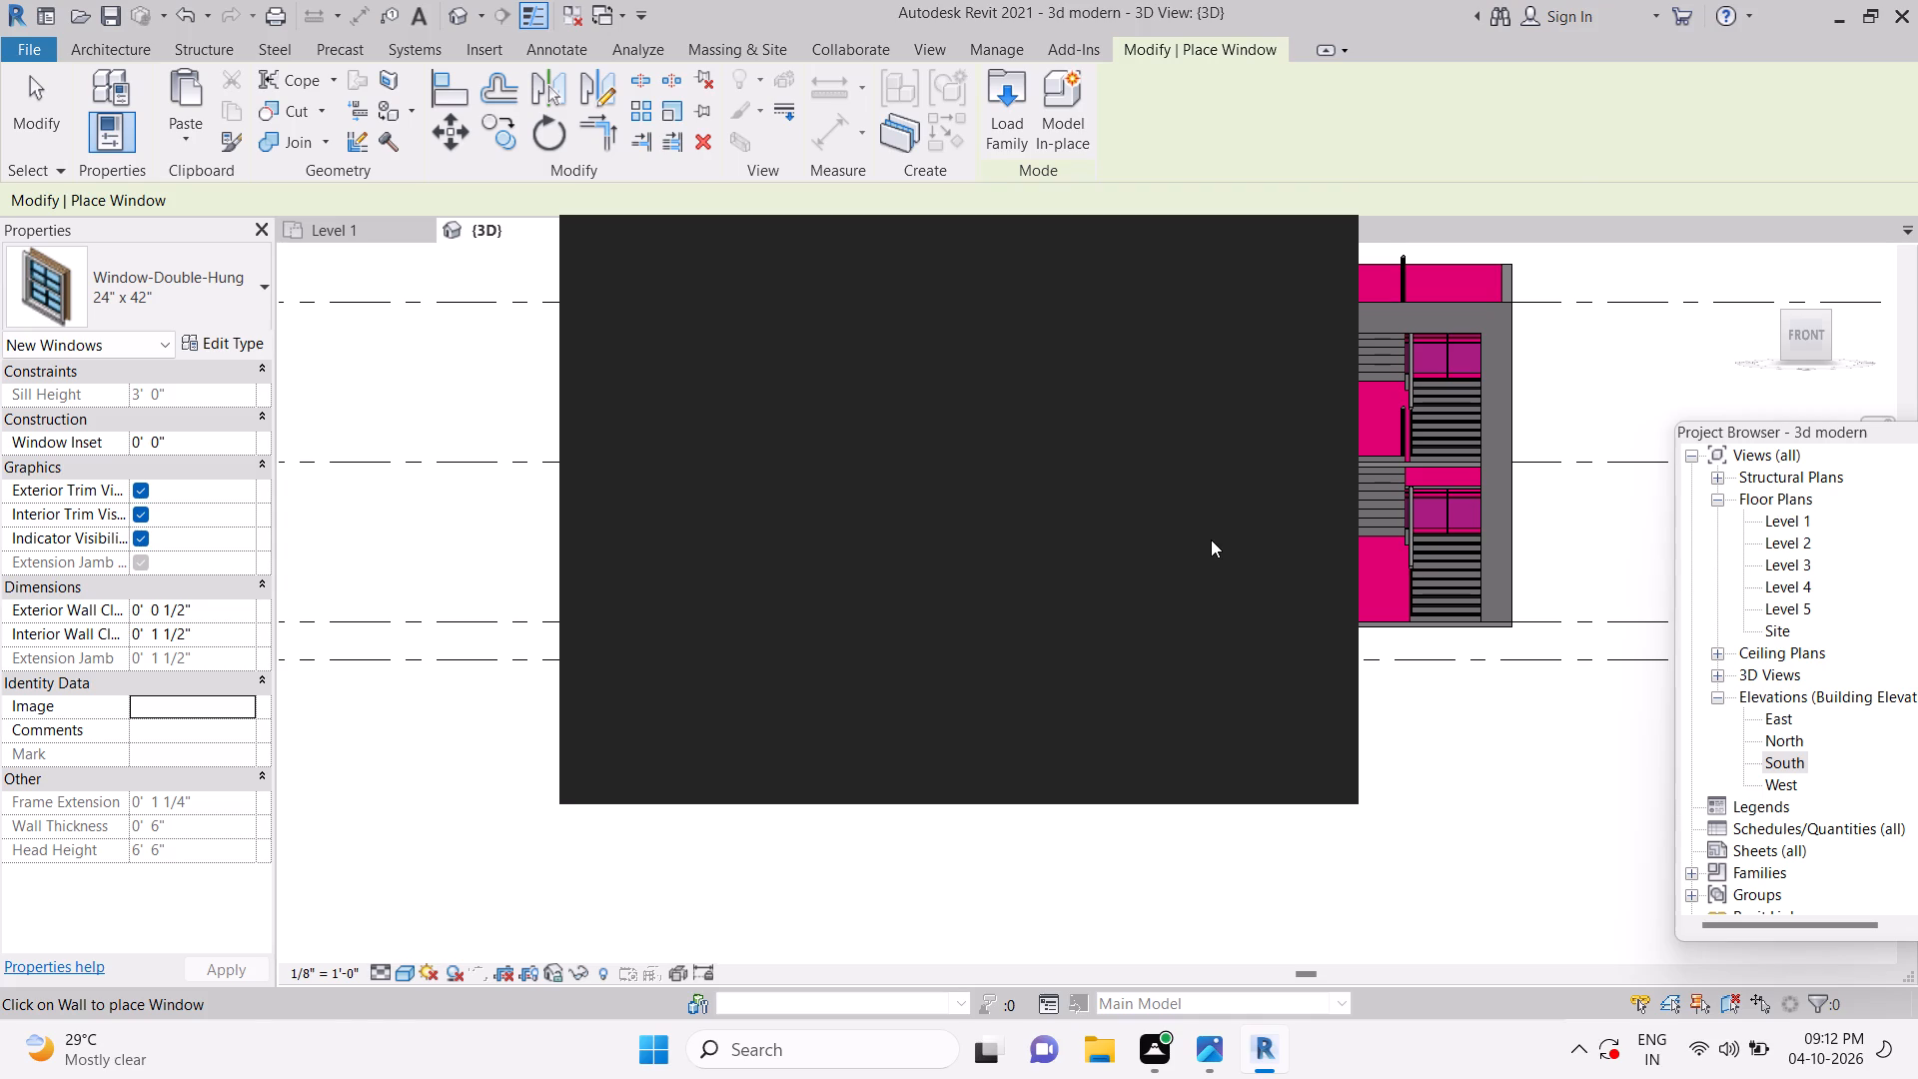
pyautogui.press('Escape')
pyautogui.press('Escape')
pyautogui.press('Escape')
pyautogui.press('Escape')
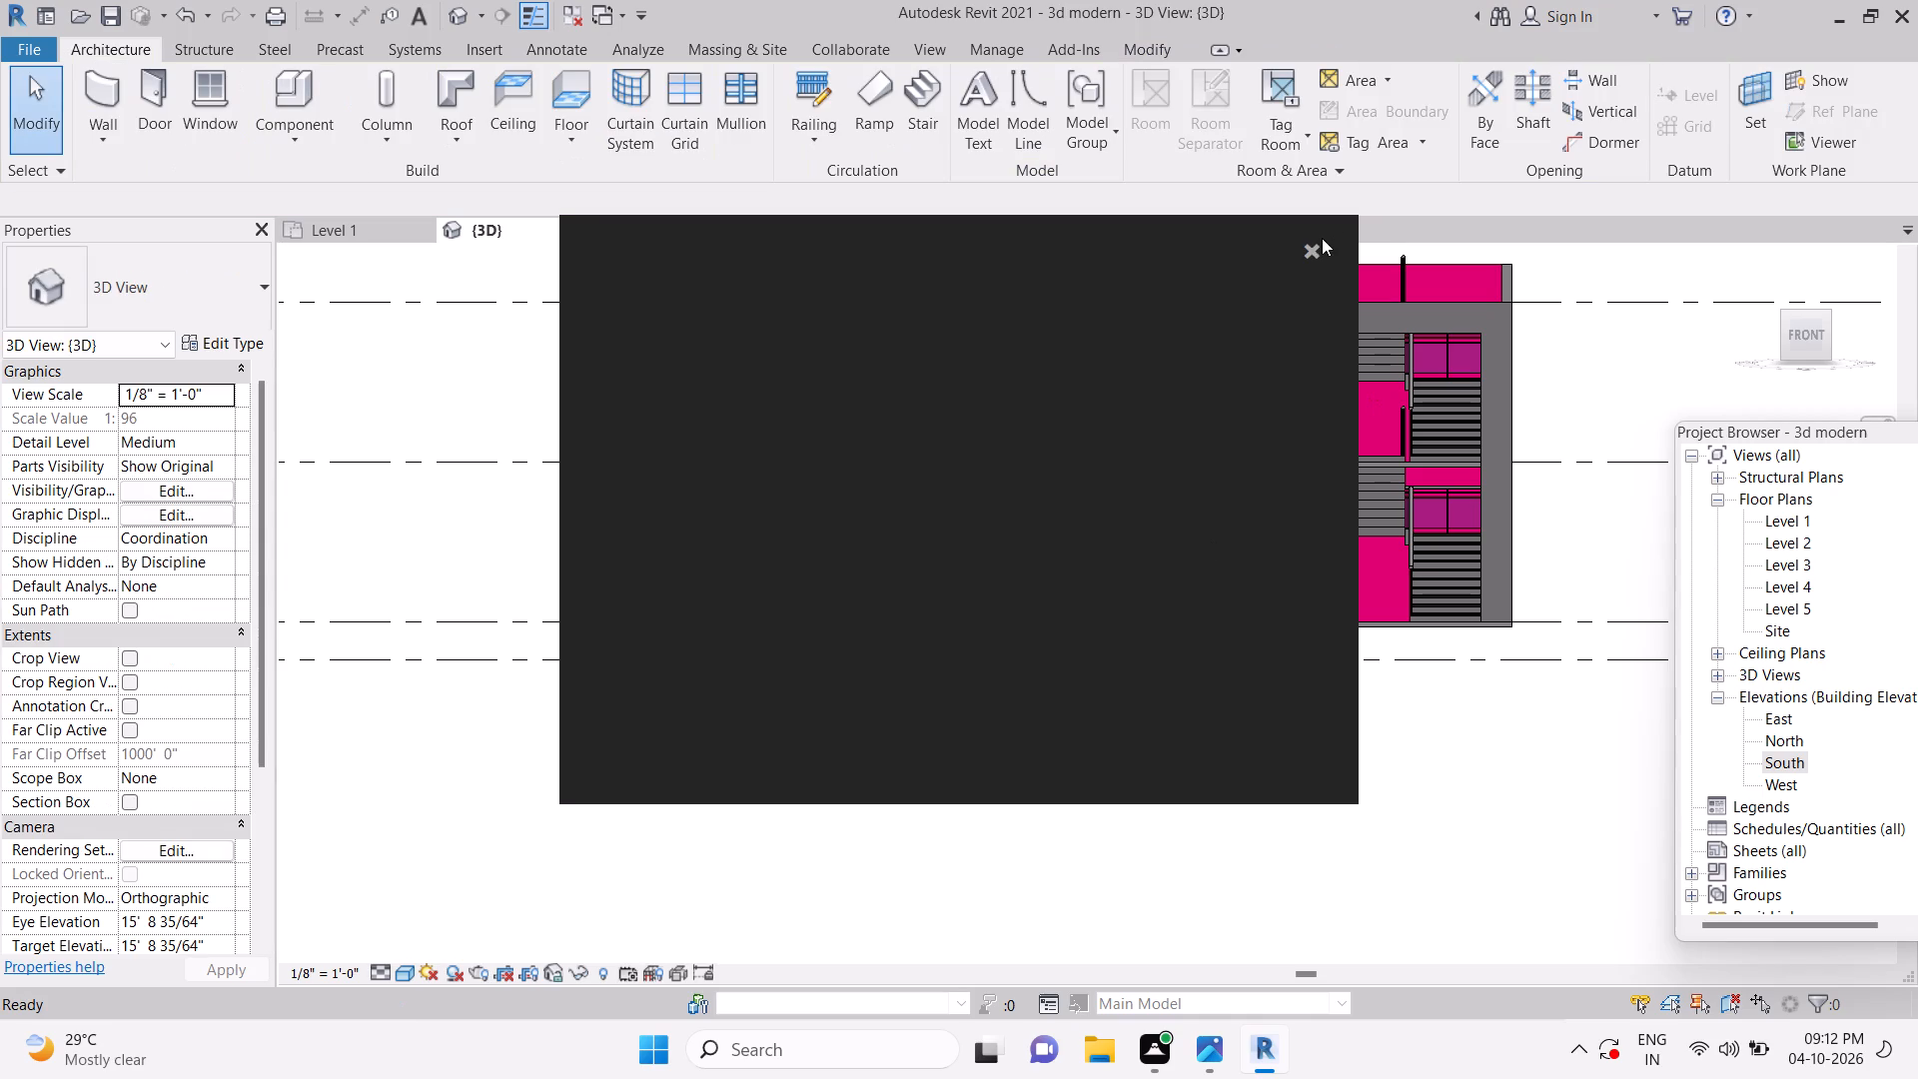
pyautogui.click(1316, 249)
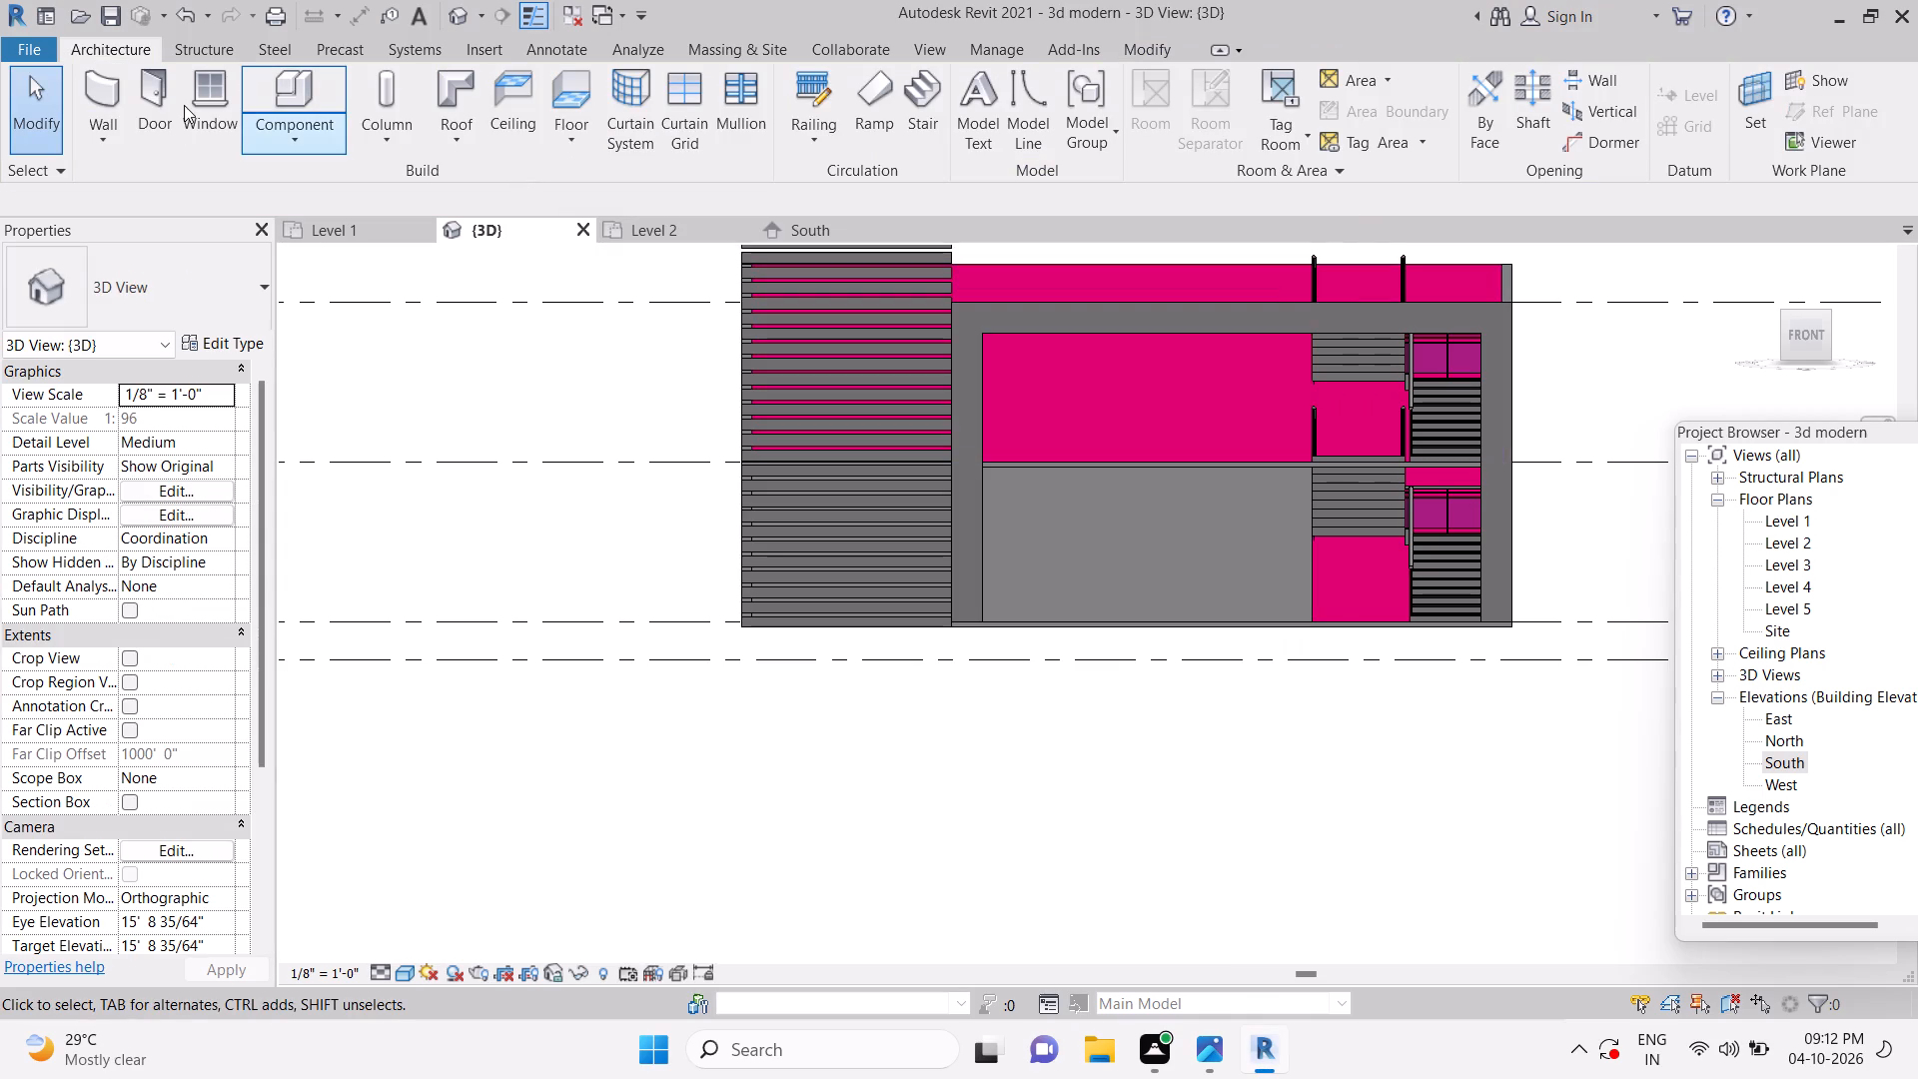
# Place a Window-Casement-Double 48" x 60" in the recessed lower front wall, about 6'-6" from its stair-side end.
pyautogui.click(199, 104)
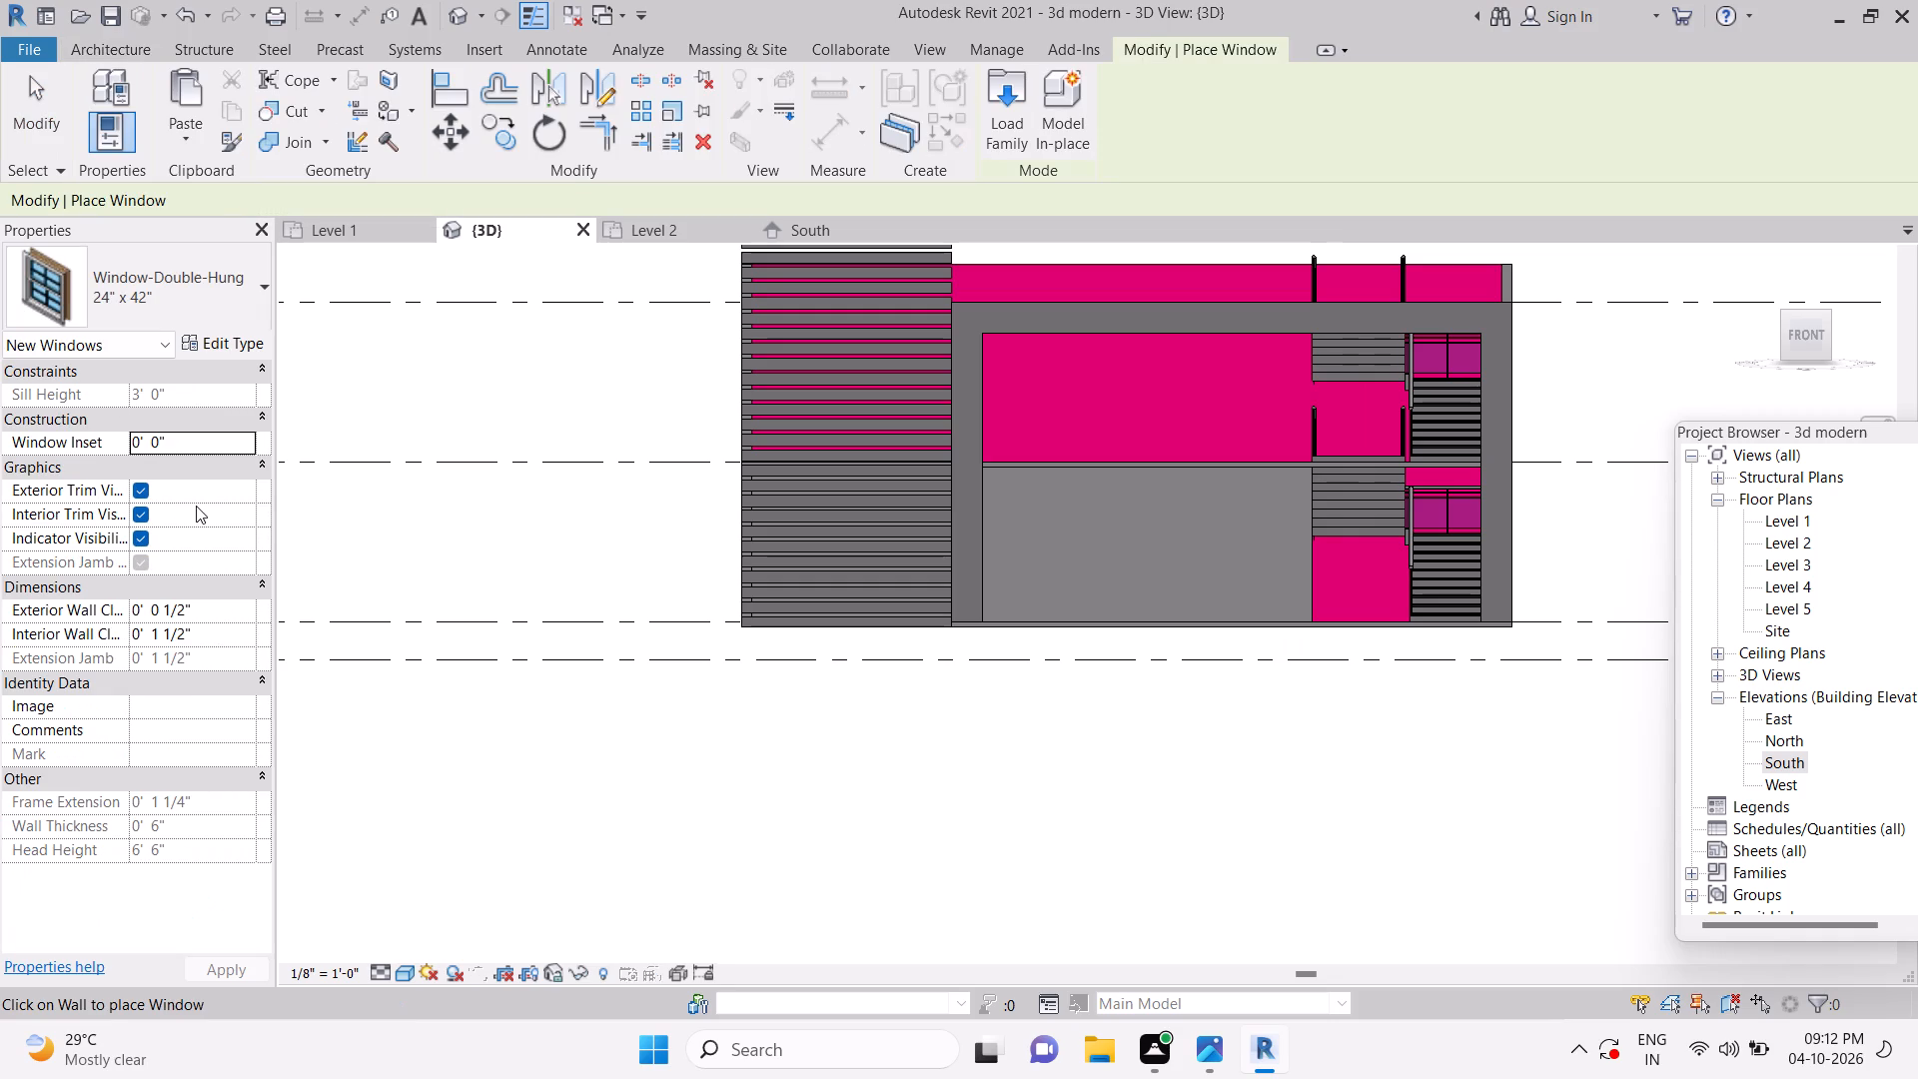
pyautogui.click(203, 299)
pyautogui.scroll(-4, 180, 682)
pyautogui.scroll(-4, 204, 769)
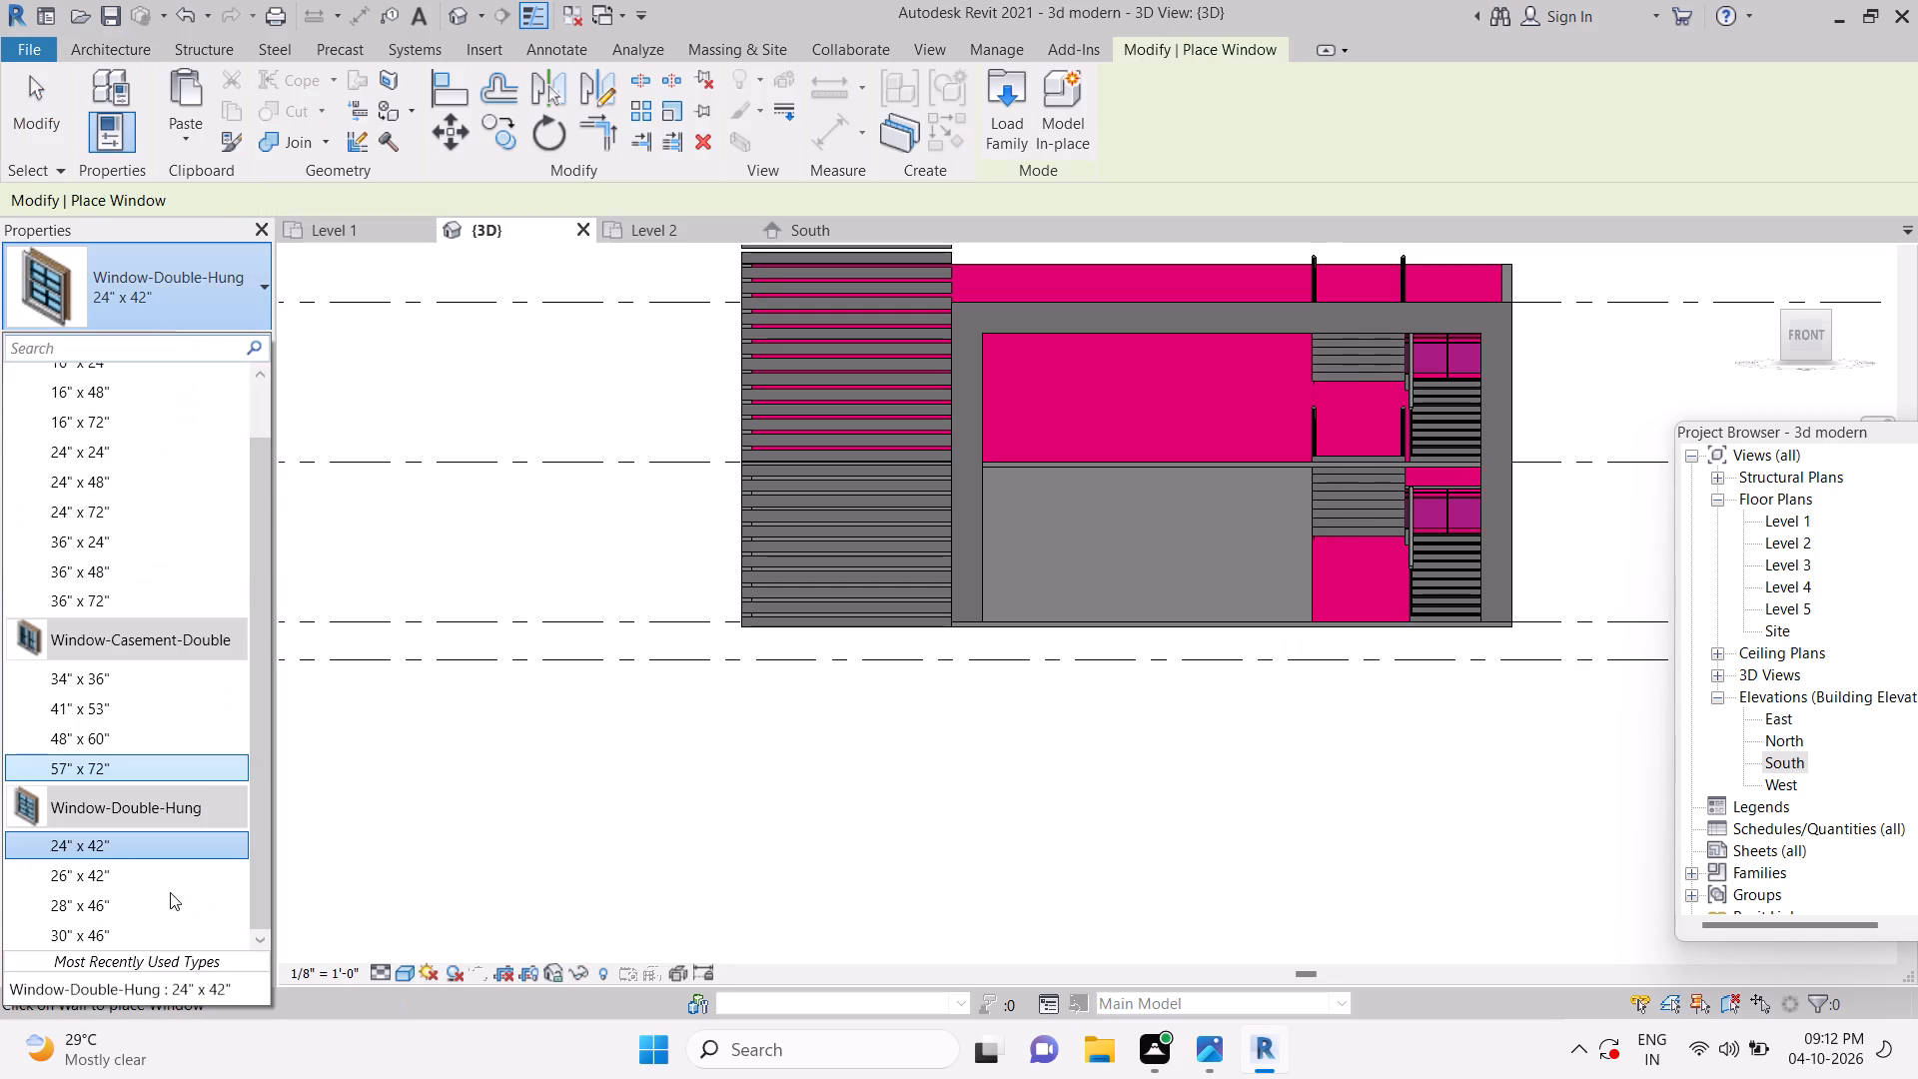
pyautogui.click(90, 732)
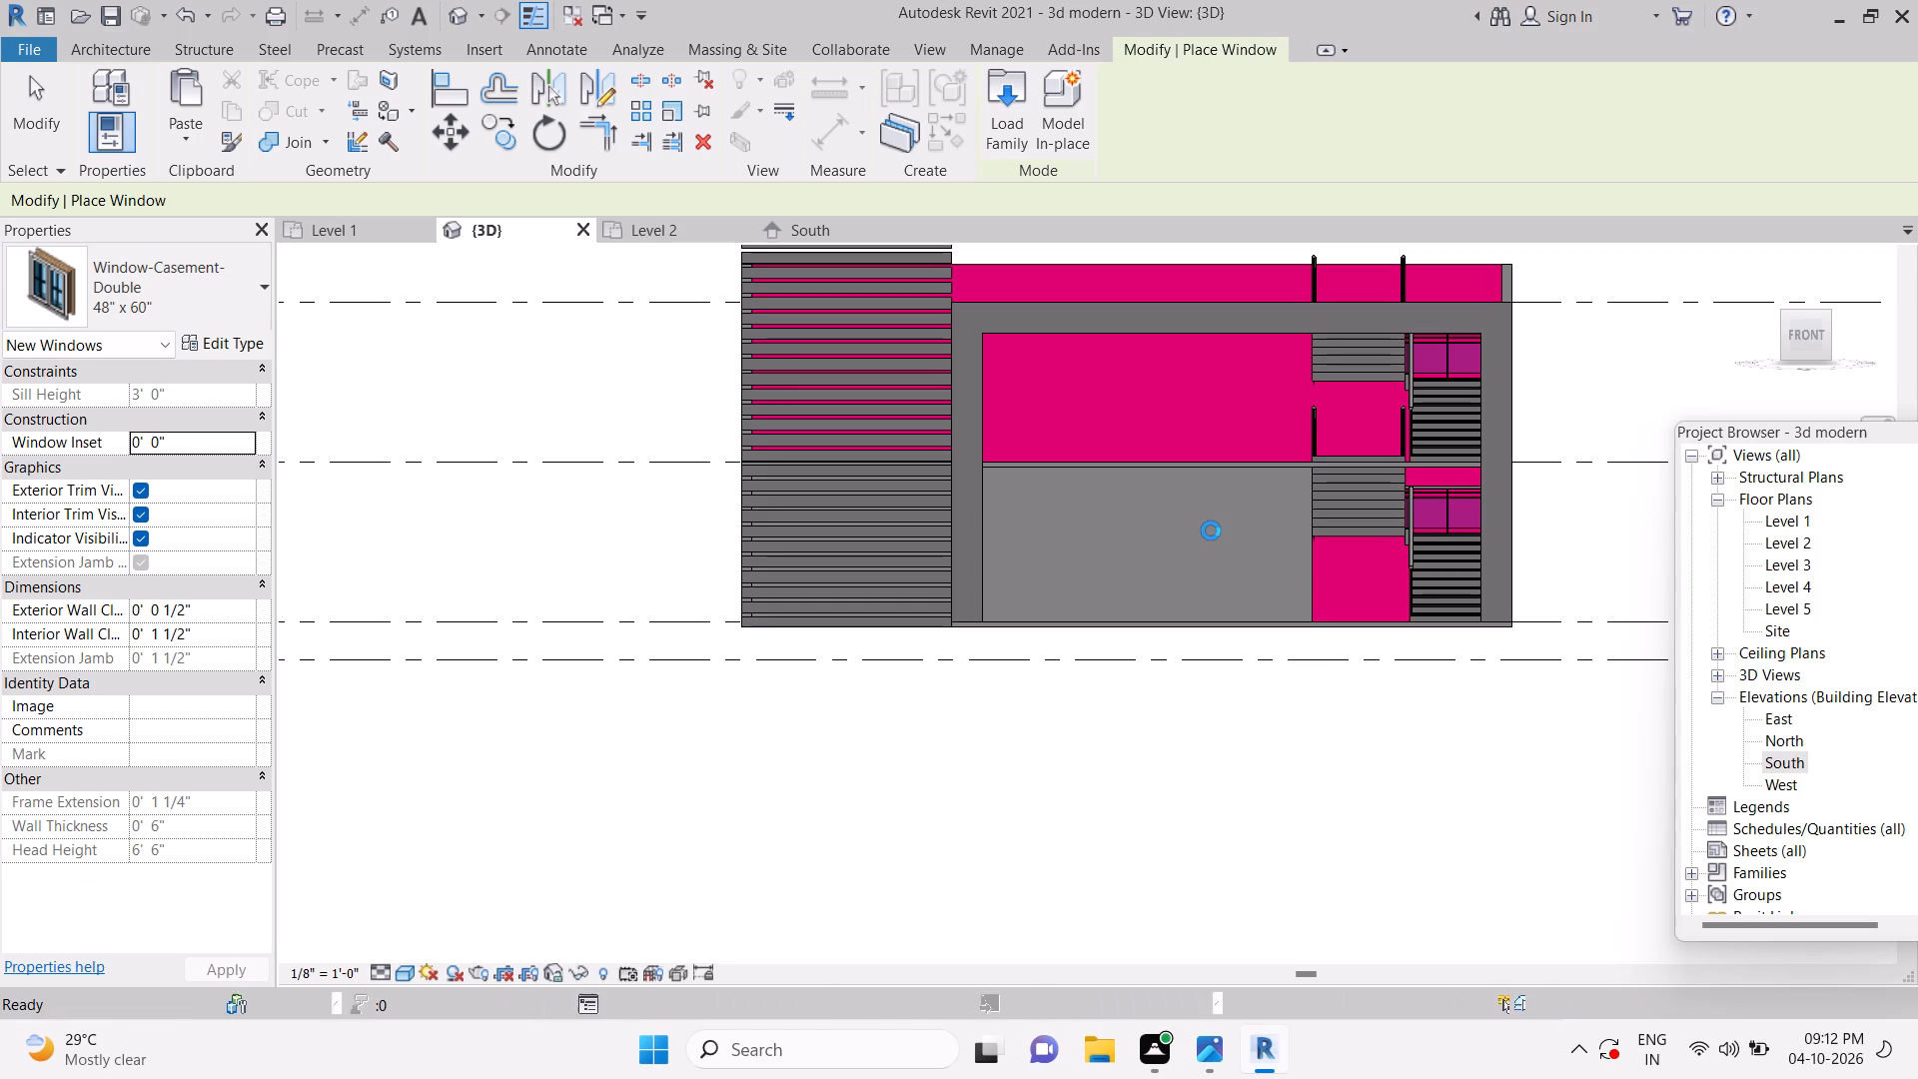
pyautogui.click(1211, 531)
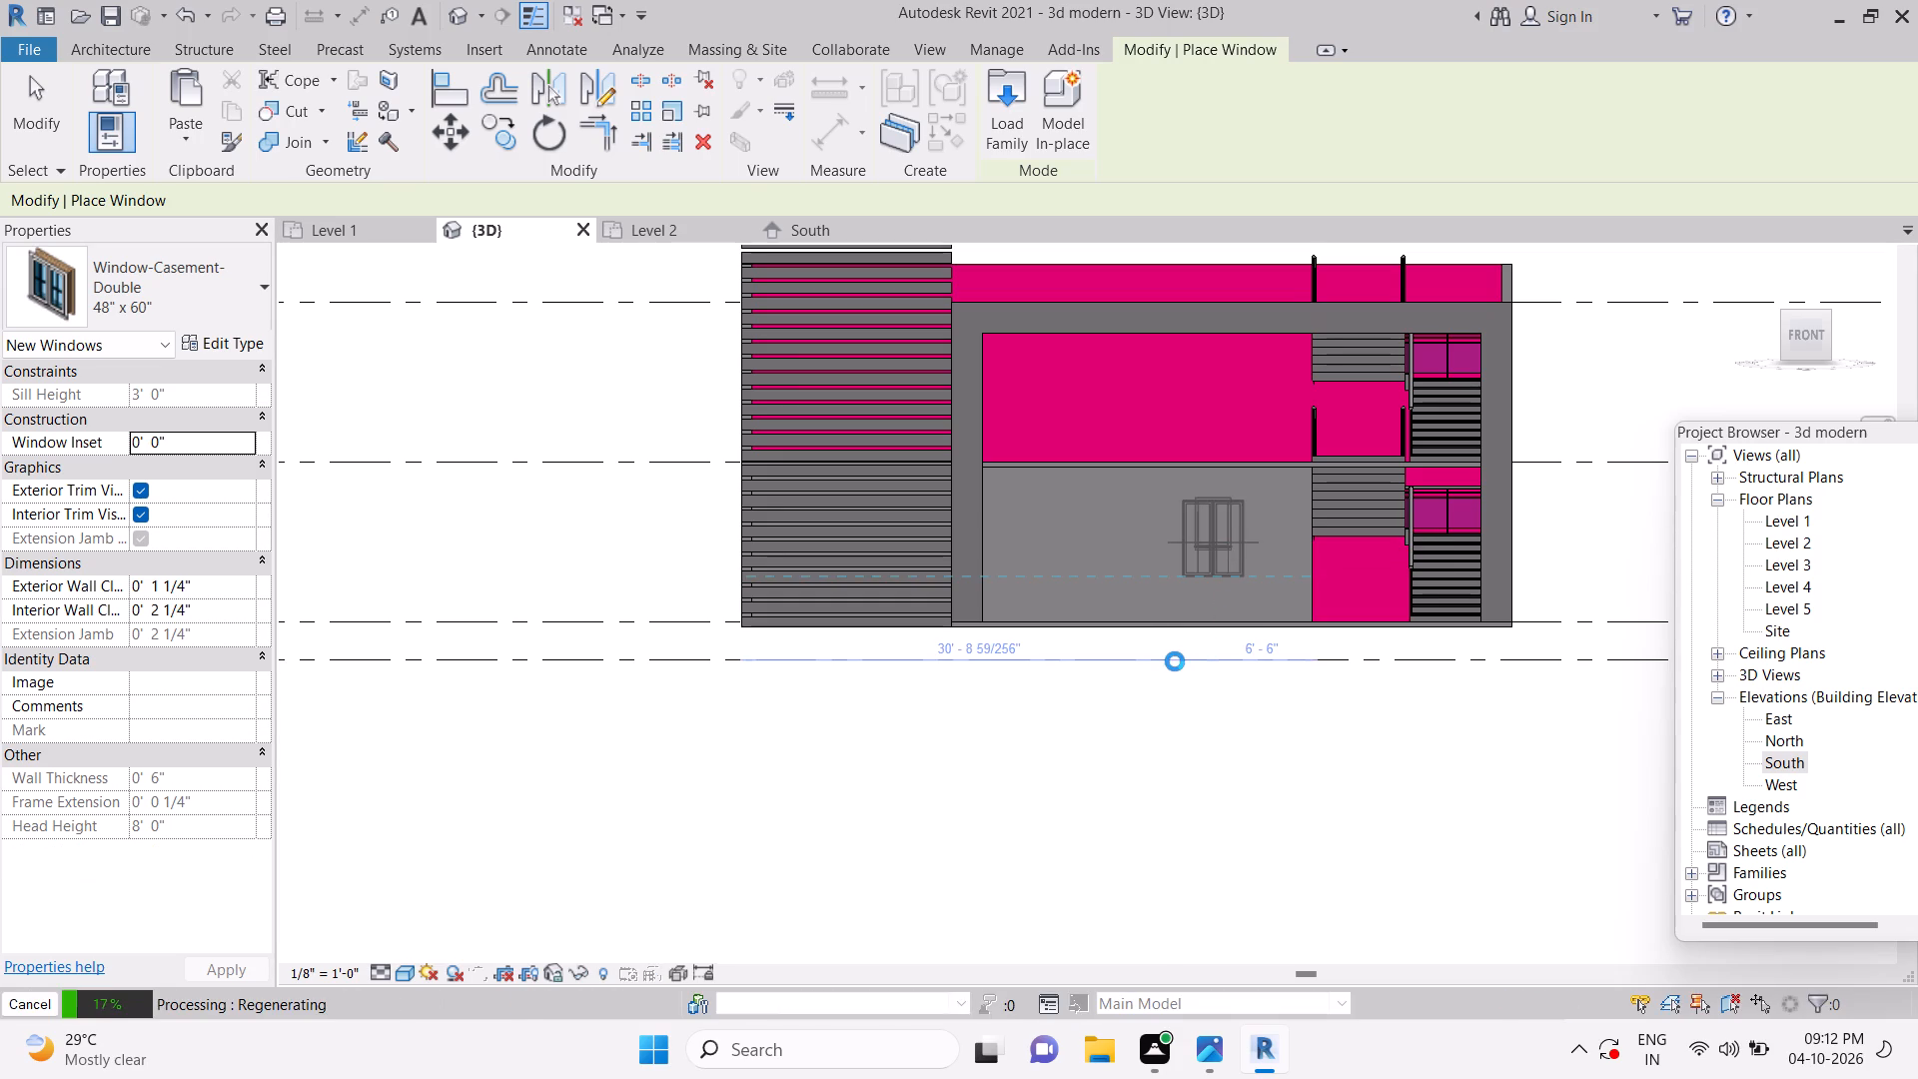
# Change the lower front wall window's type to Window-Casement-Double 57" x 72" and save the project.
pyautogui.press('Escape')
pyautogui.press('Escape')
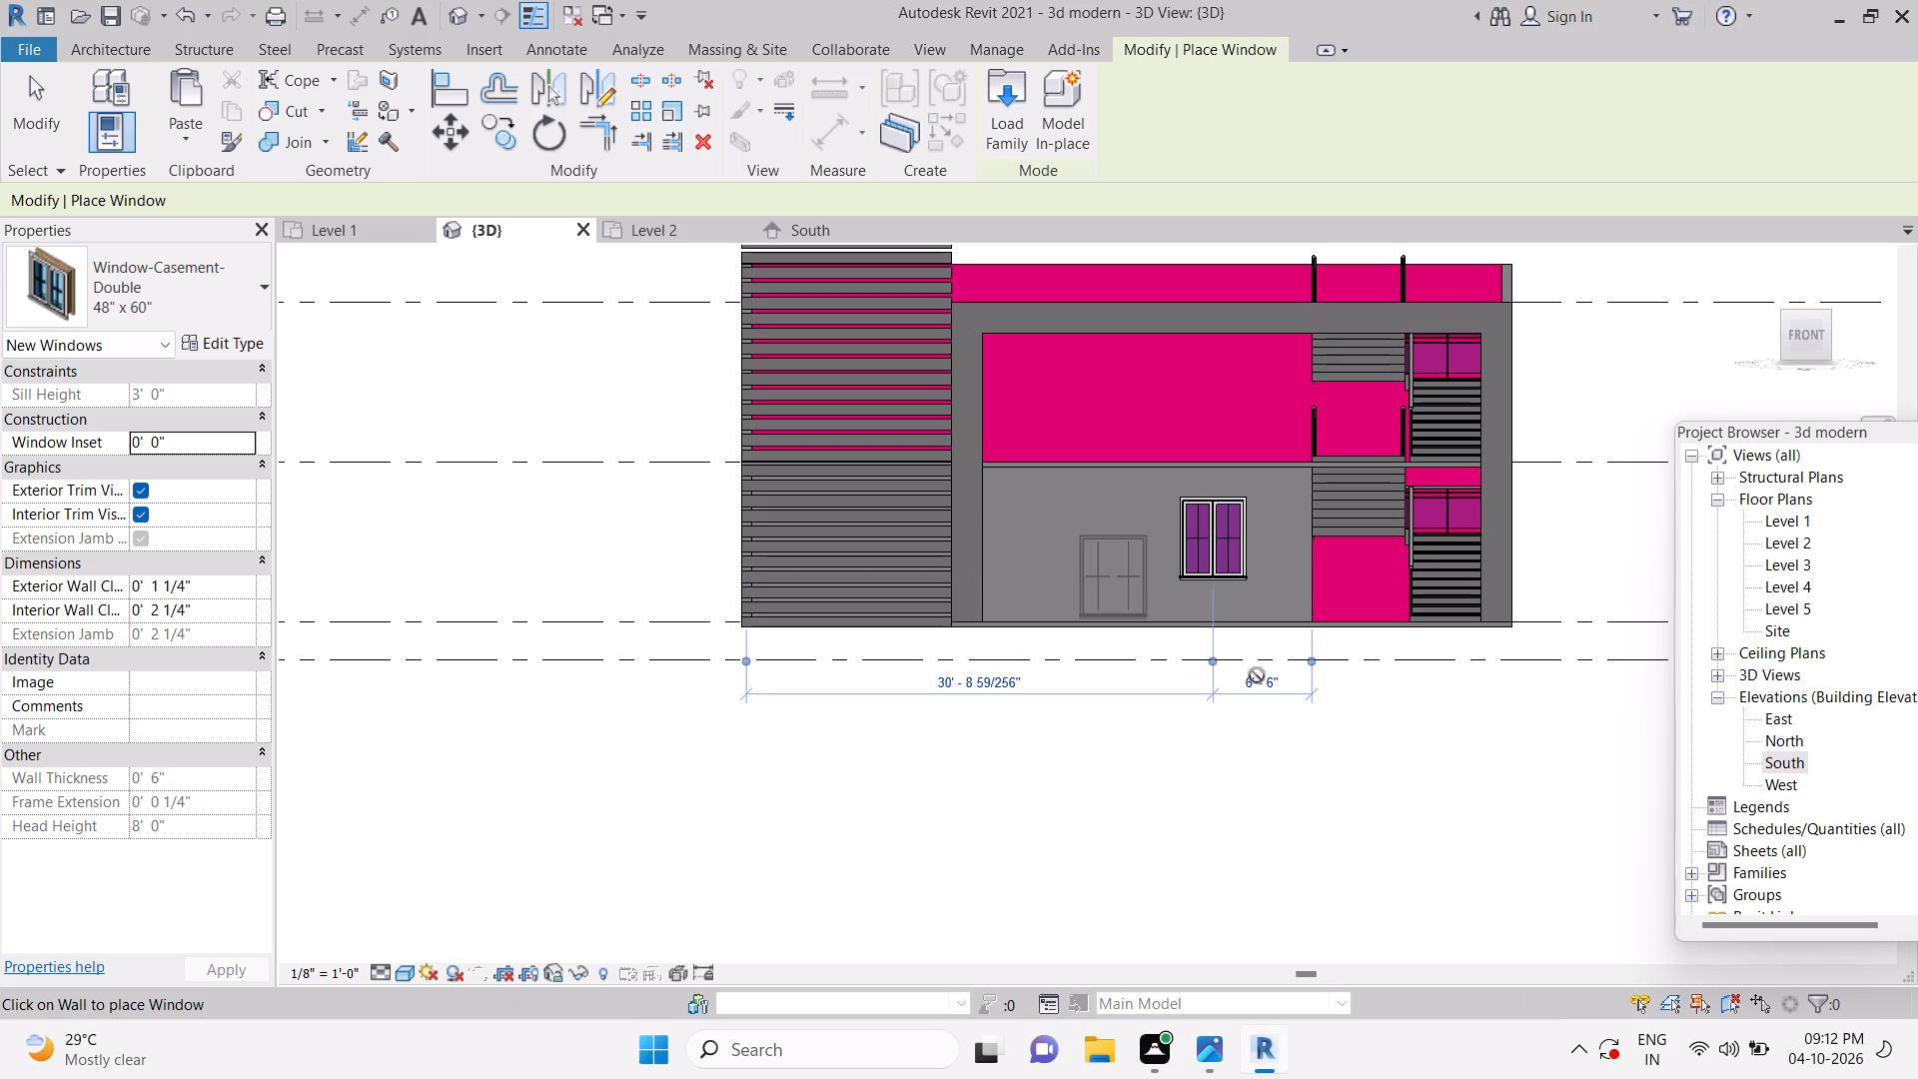
pyautogui.press('Escape')
pyautogui.press('Escape')
pyautogui.press('Escape')
pyautogui.scroll(5, 1232, 544)
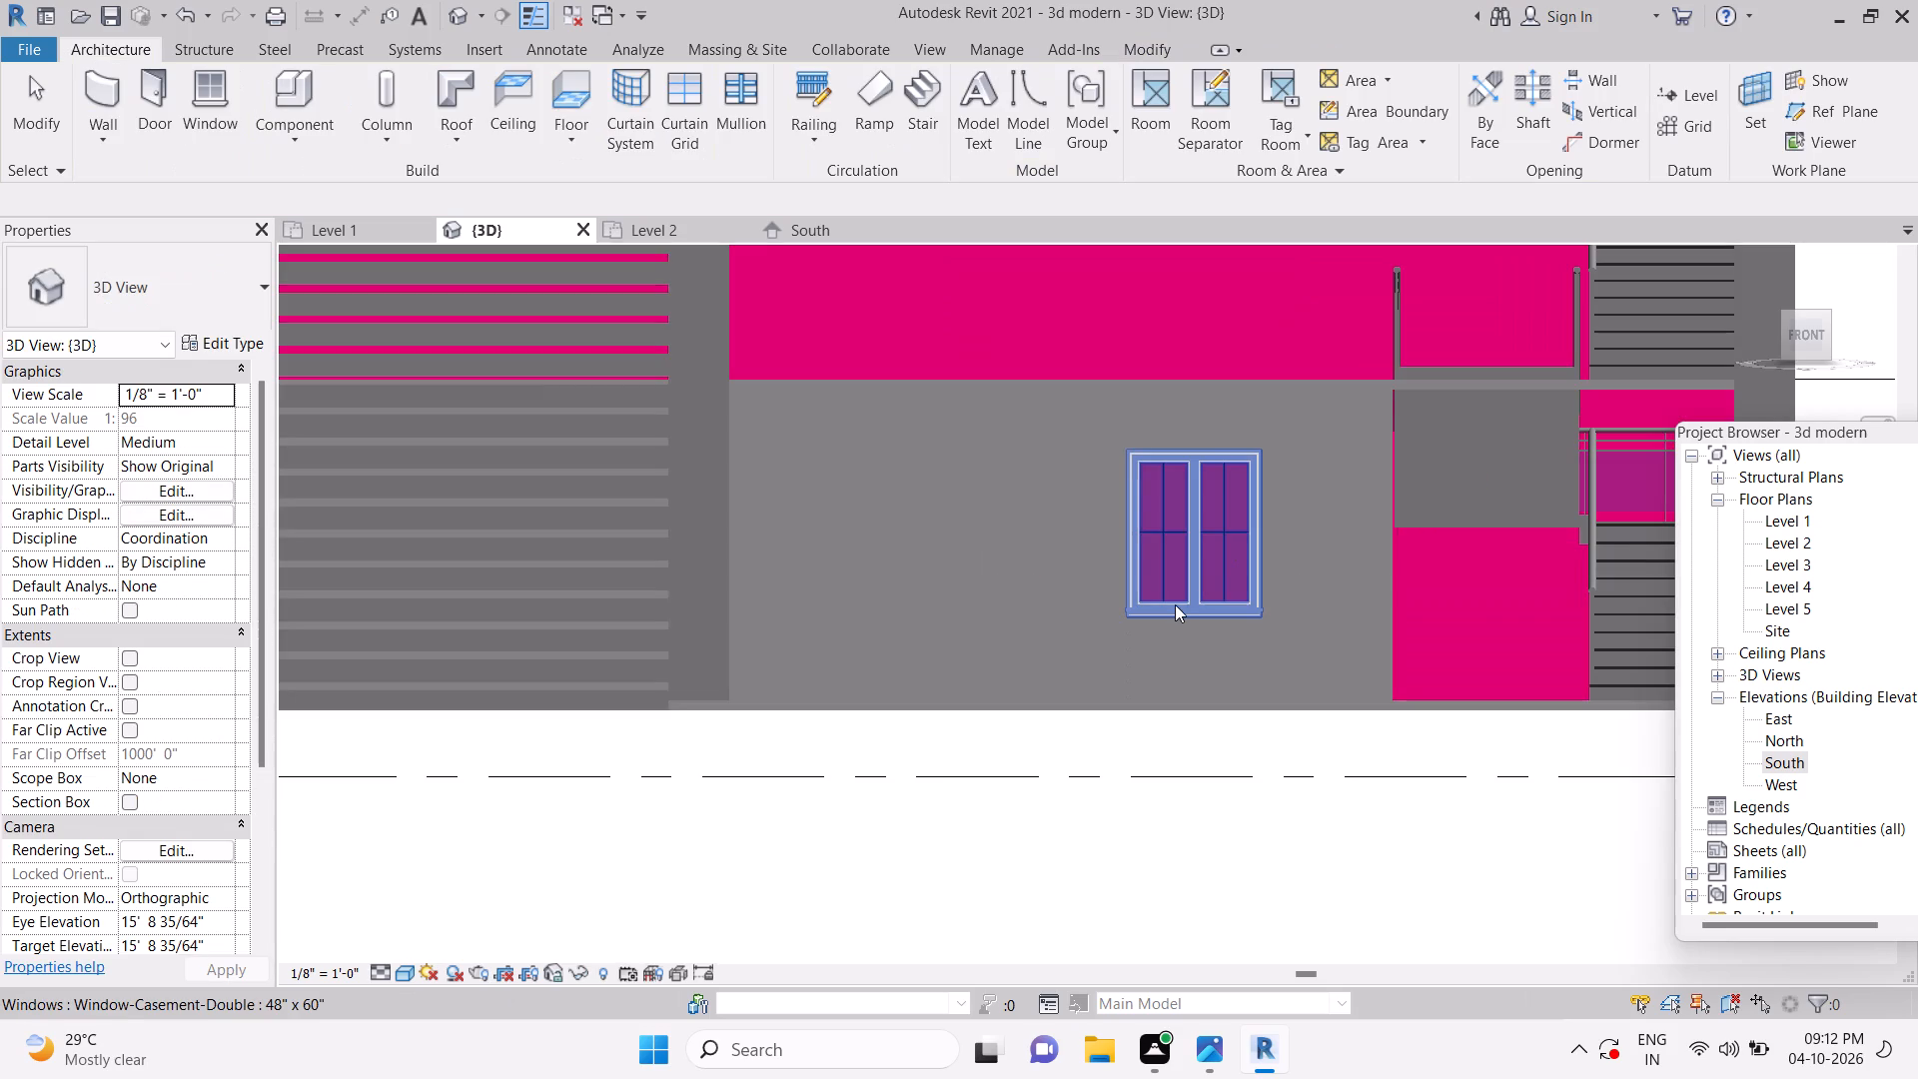
pyautogui.click(1175, 604)
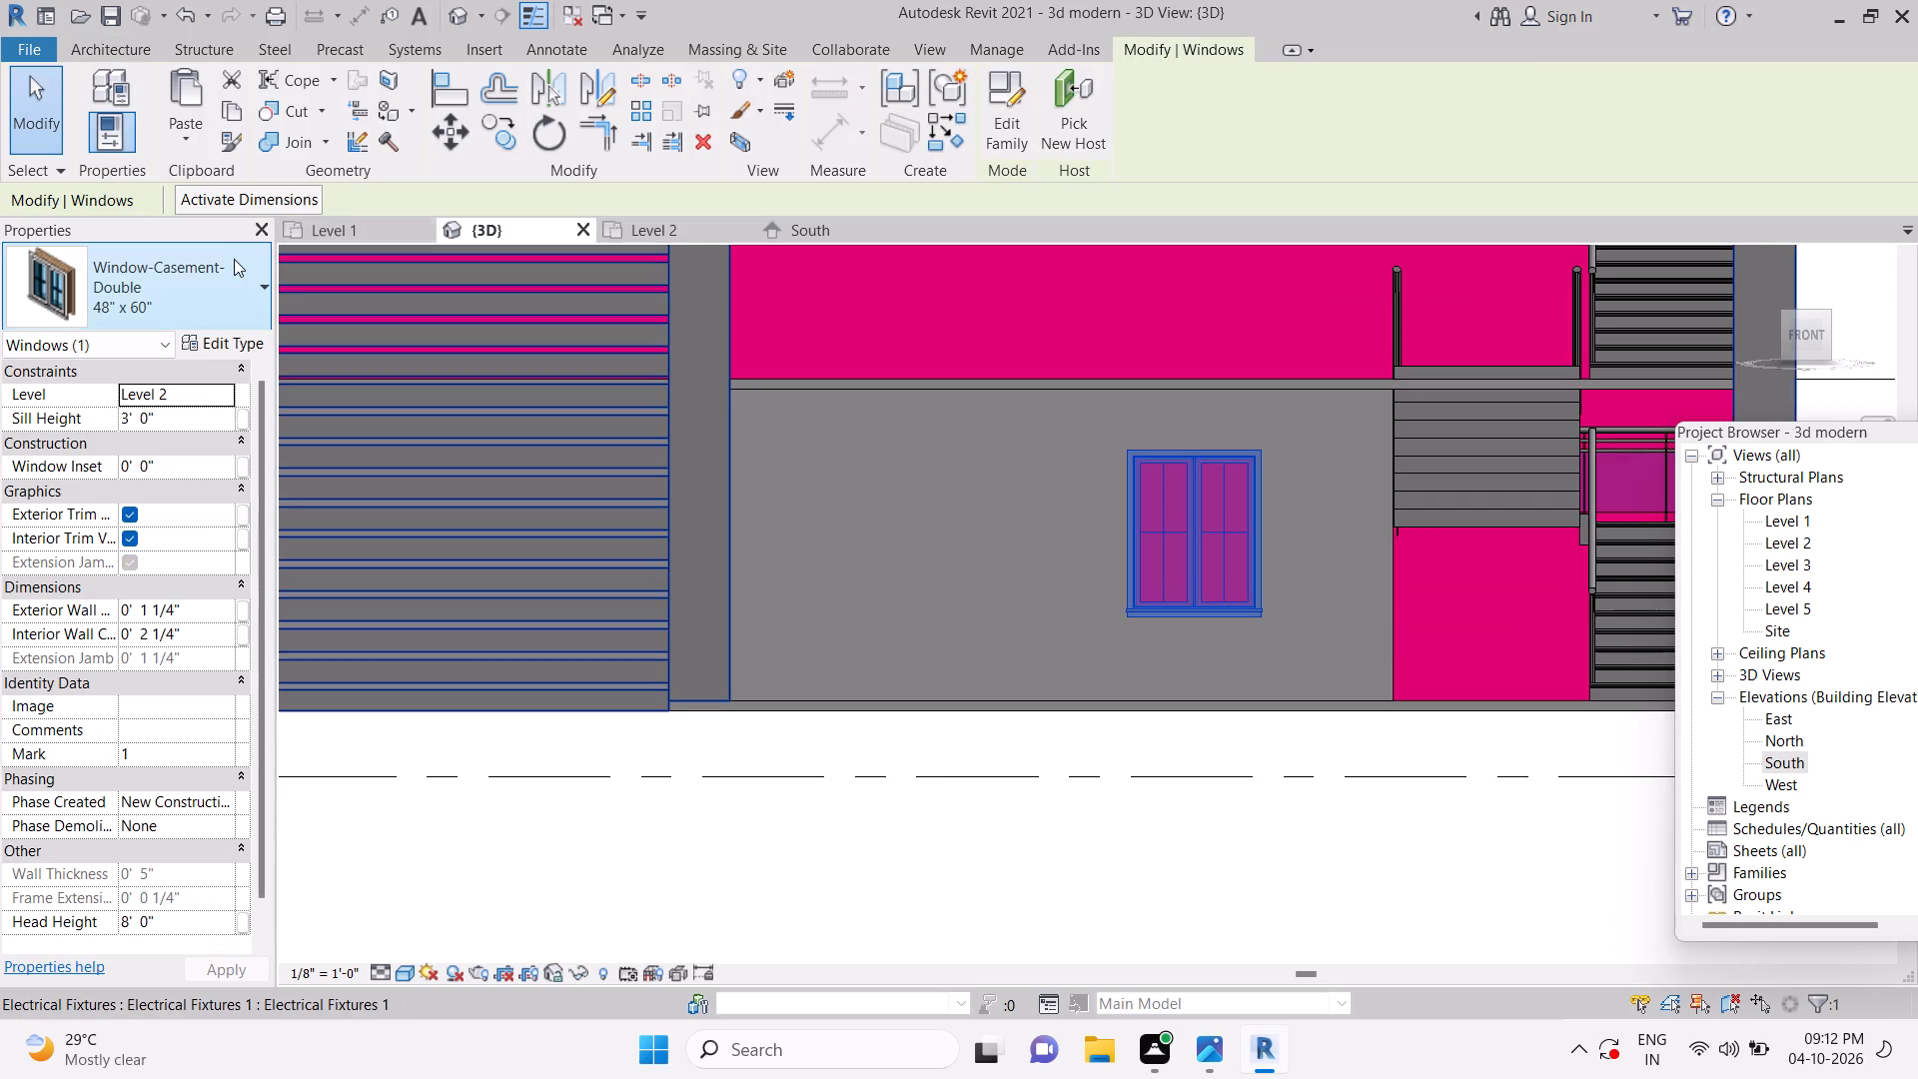
pyautogui.click(228, 262)
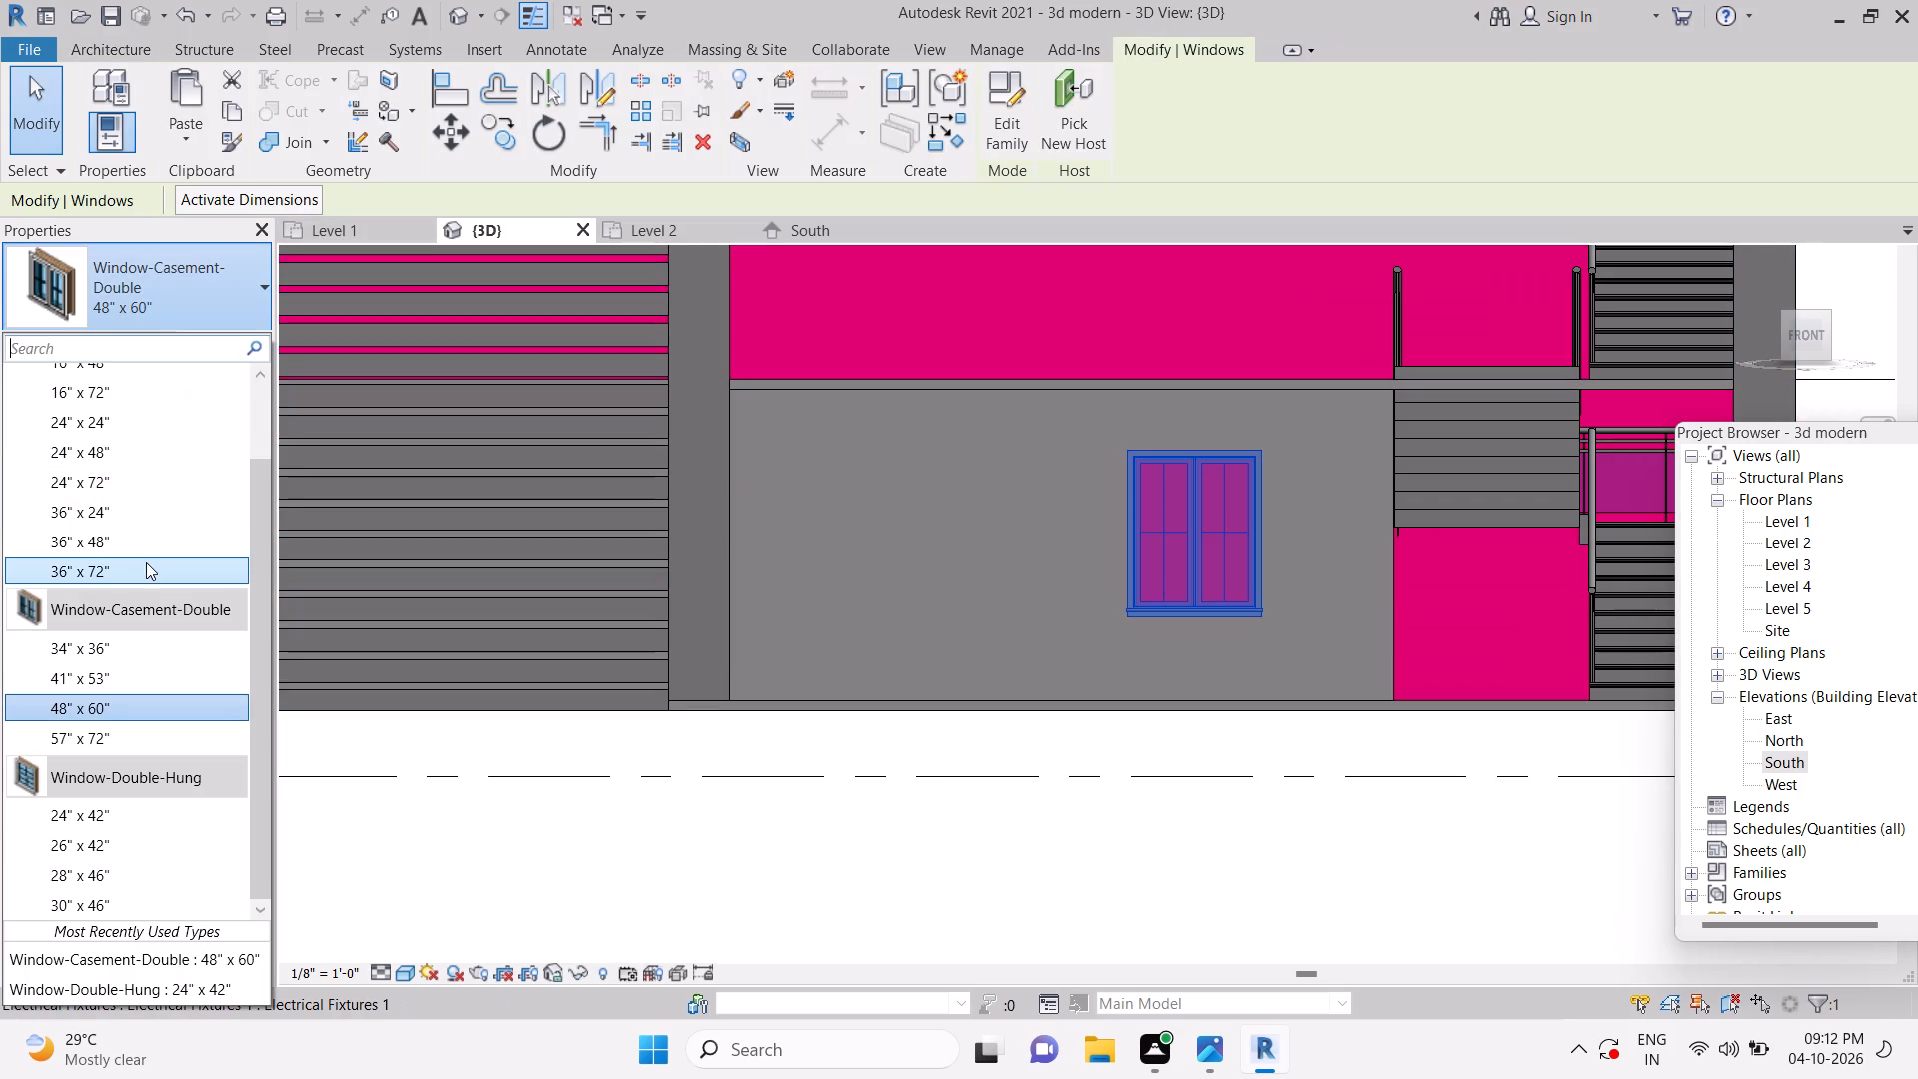
pyautogui.click(128, 730)
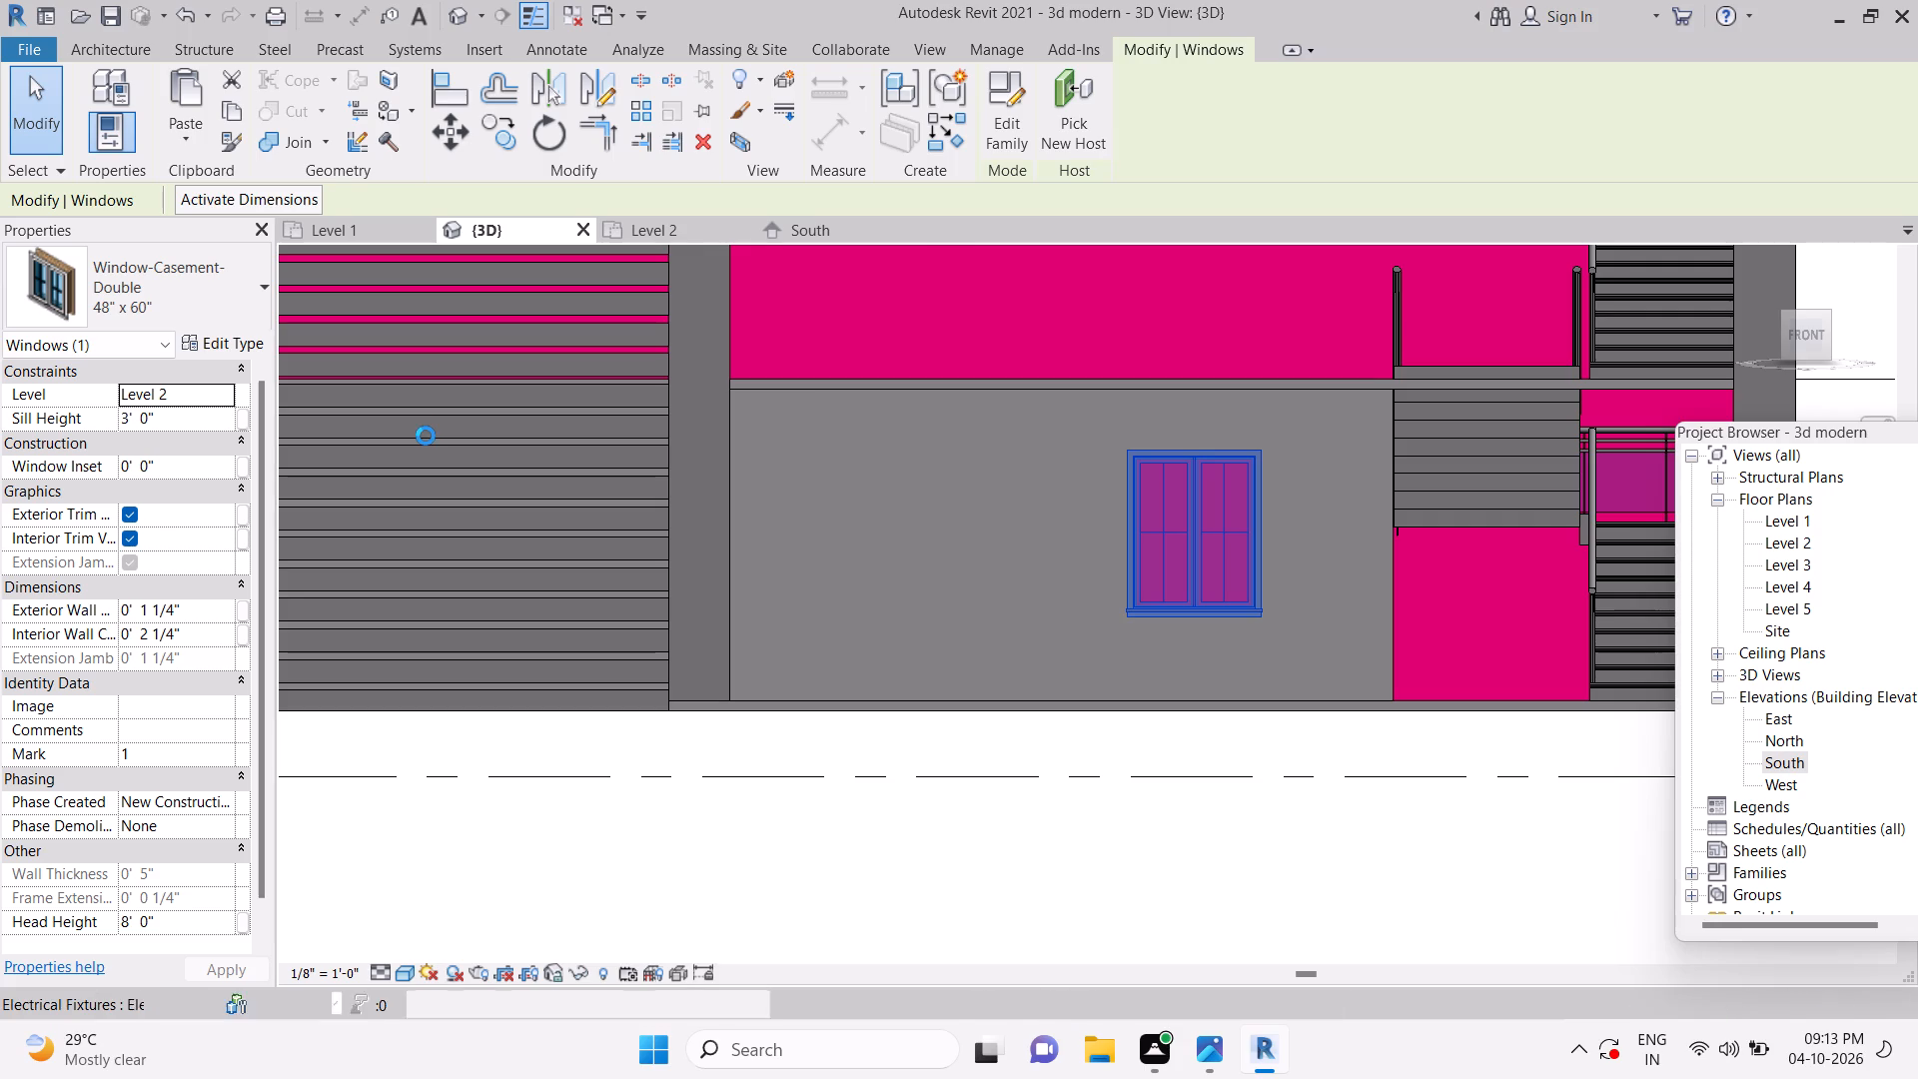
pyautogui.press('Escape')
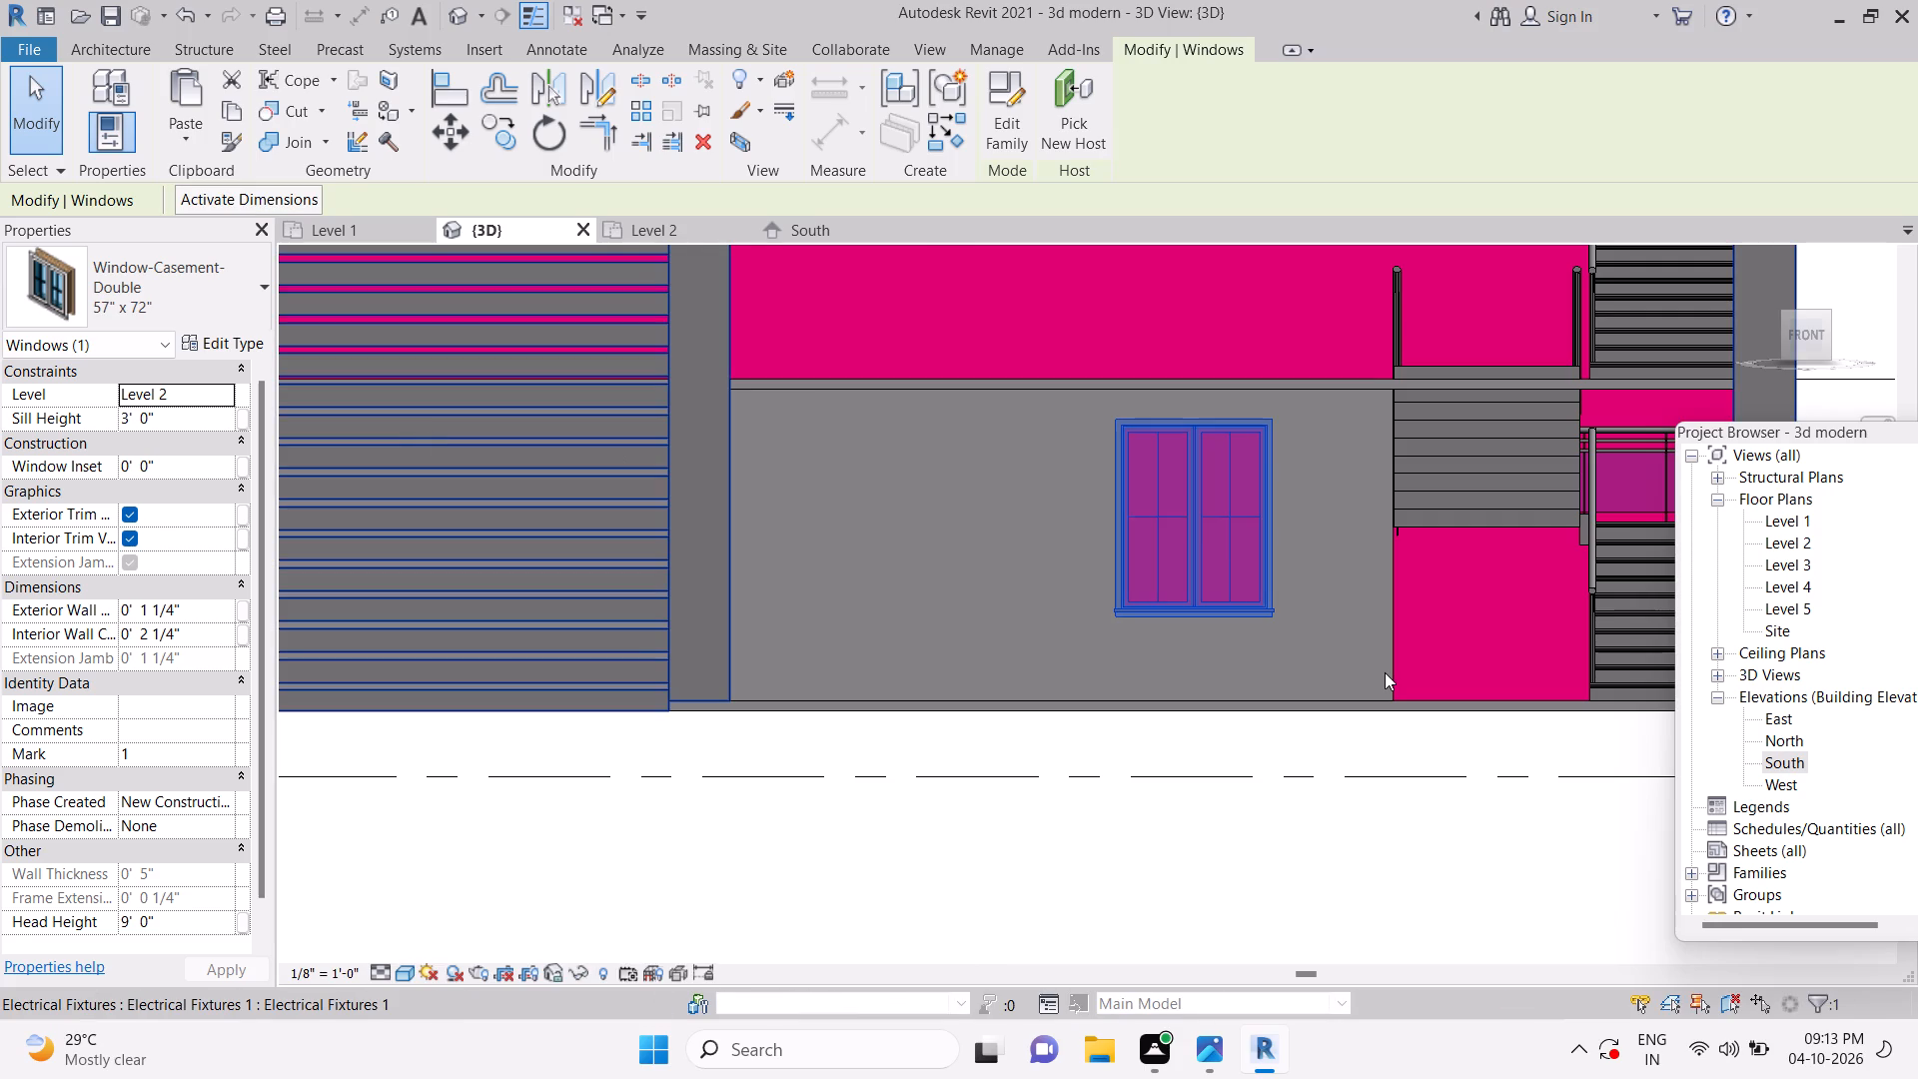
pyautogui.press('Escape')
pyautogui.press('Escape')
pyautogui.hotkey('ctrl', 's')
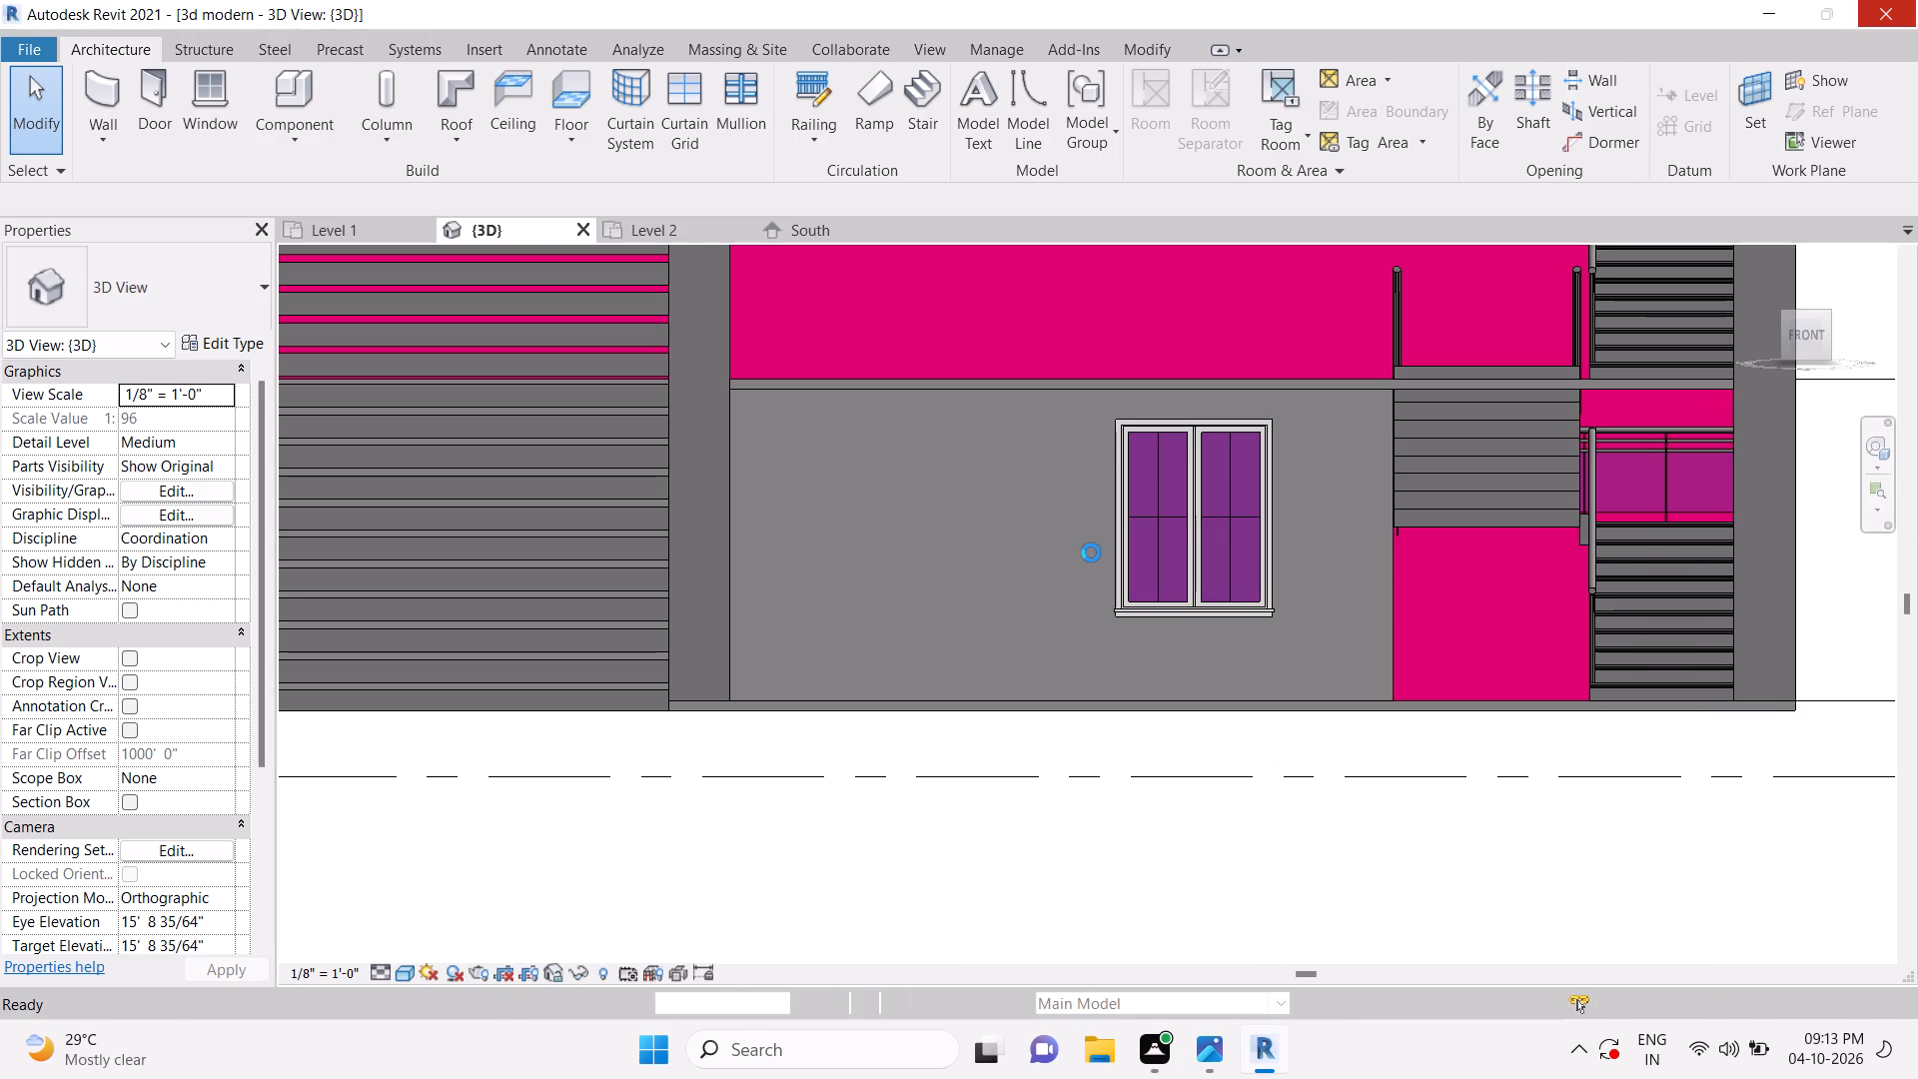
# Place a Single-Flush 36" x 84" door in the recessed lower front wall, about 7'-0" from the window's centre on its slatted-wall side.
pyautogui.click(173, 91)
pyautogui.click(200, 280)
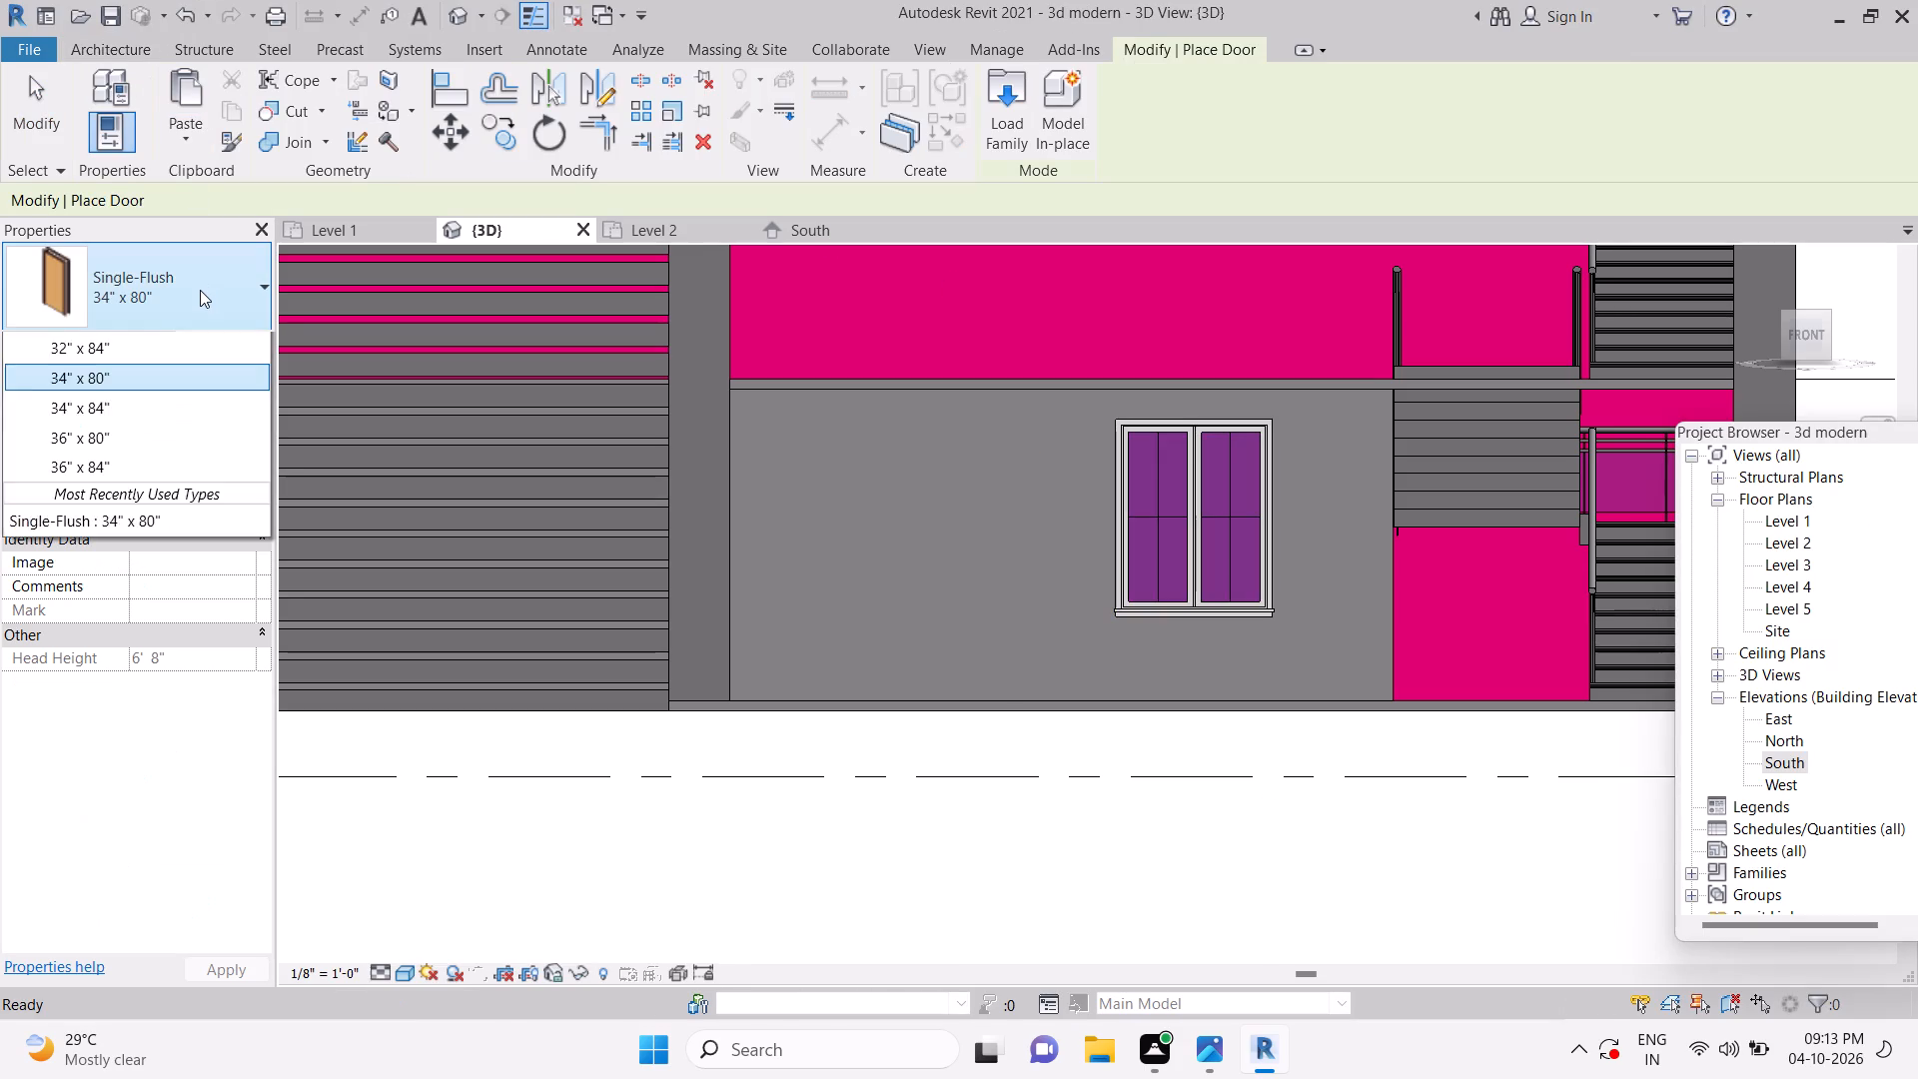
pyautogui.scroll(-7, 170, 501)
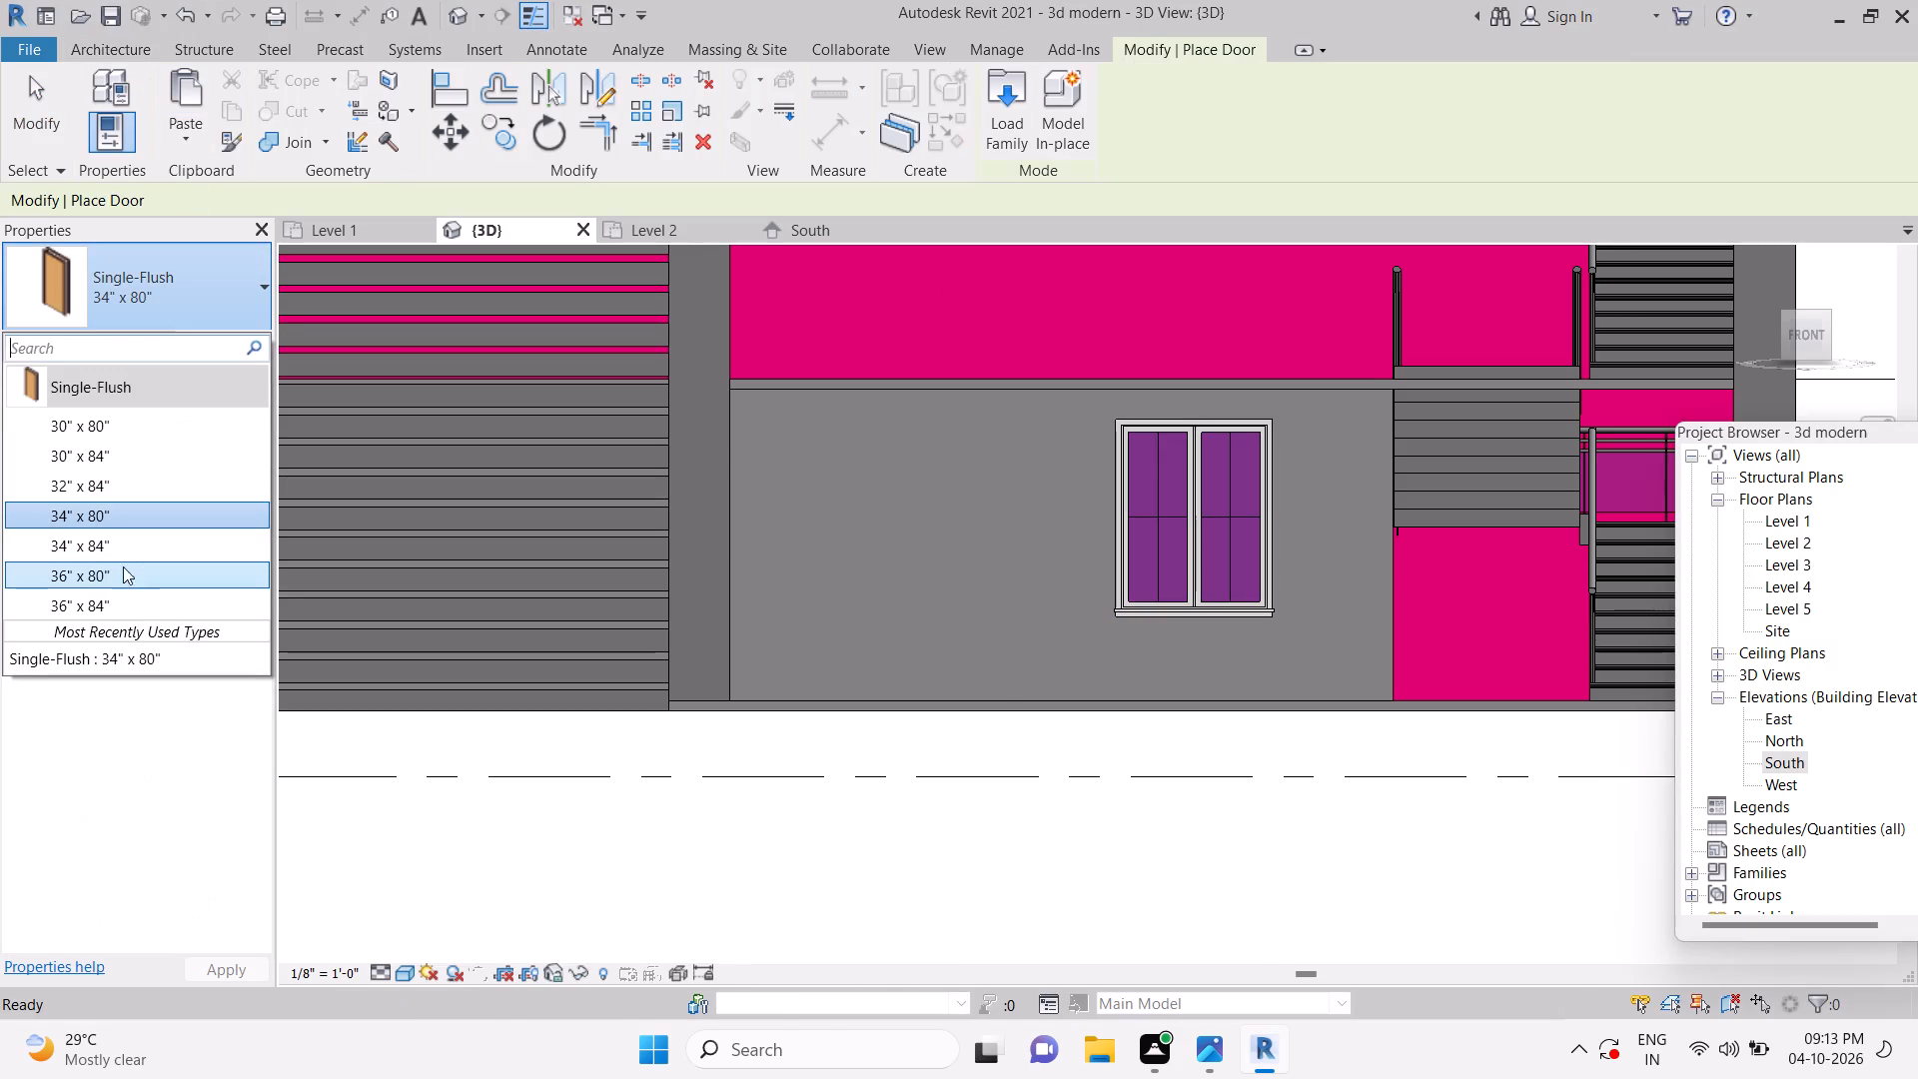
pyautogui.click(120, 605)
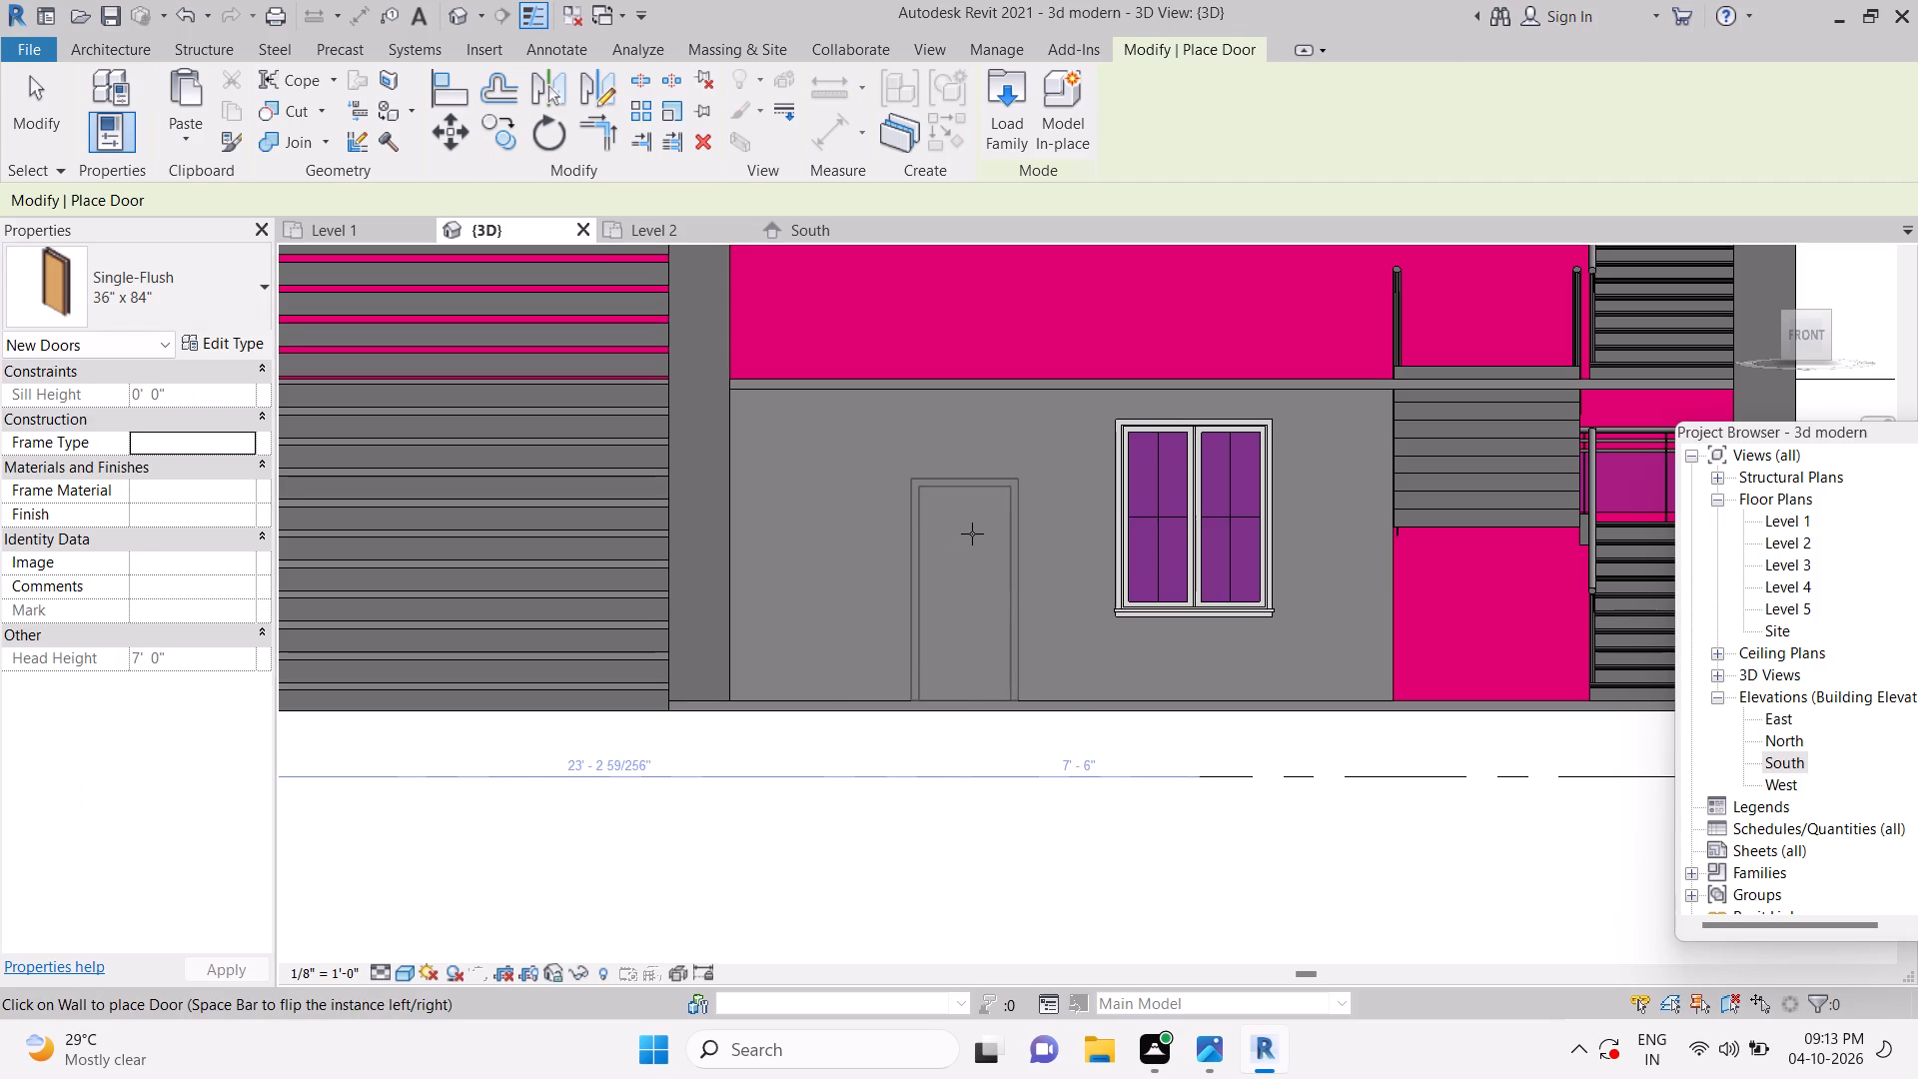
pyautogui.click(973, 534)
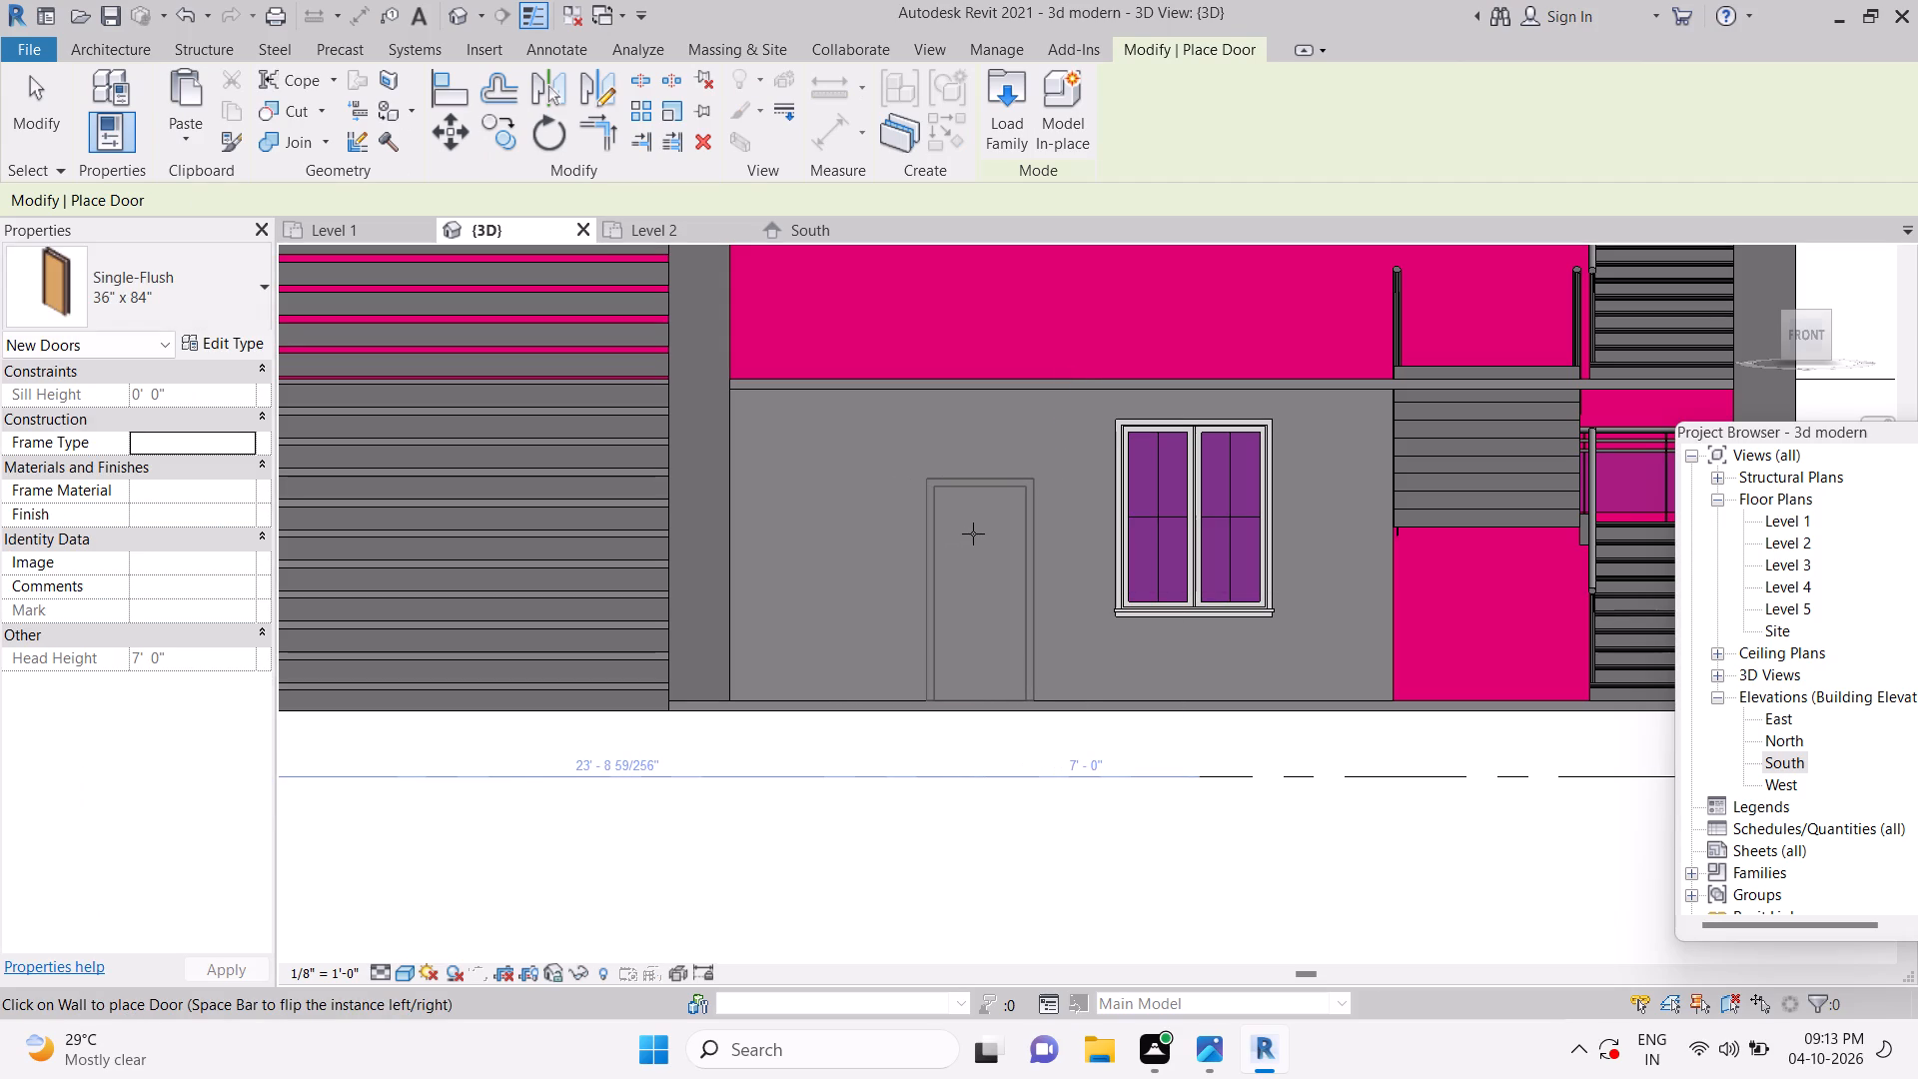
pyautogui.press('Escape')
pyautogui.press('Escape')
pyautogui.press('Escape')
pyautogui.press('Escape')
pyautogui.press('Escape')
pyautogui.press('Escape')
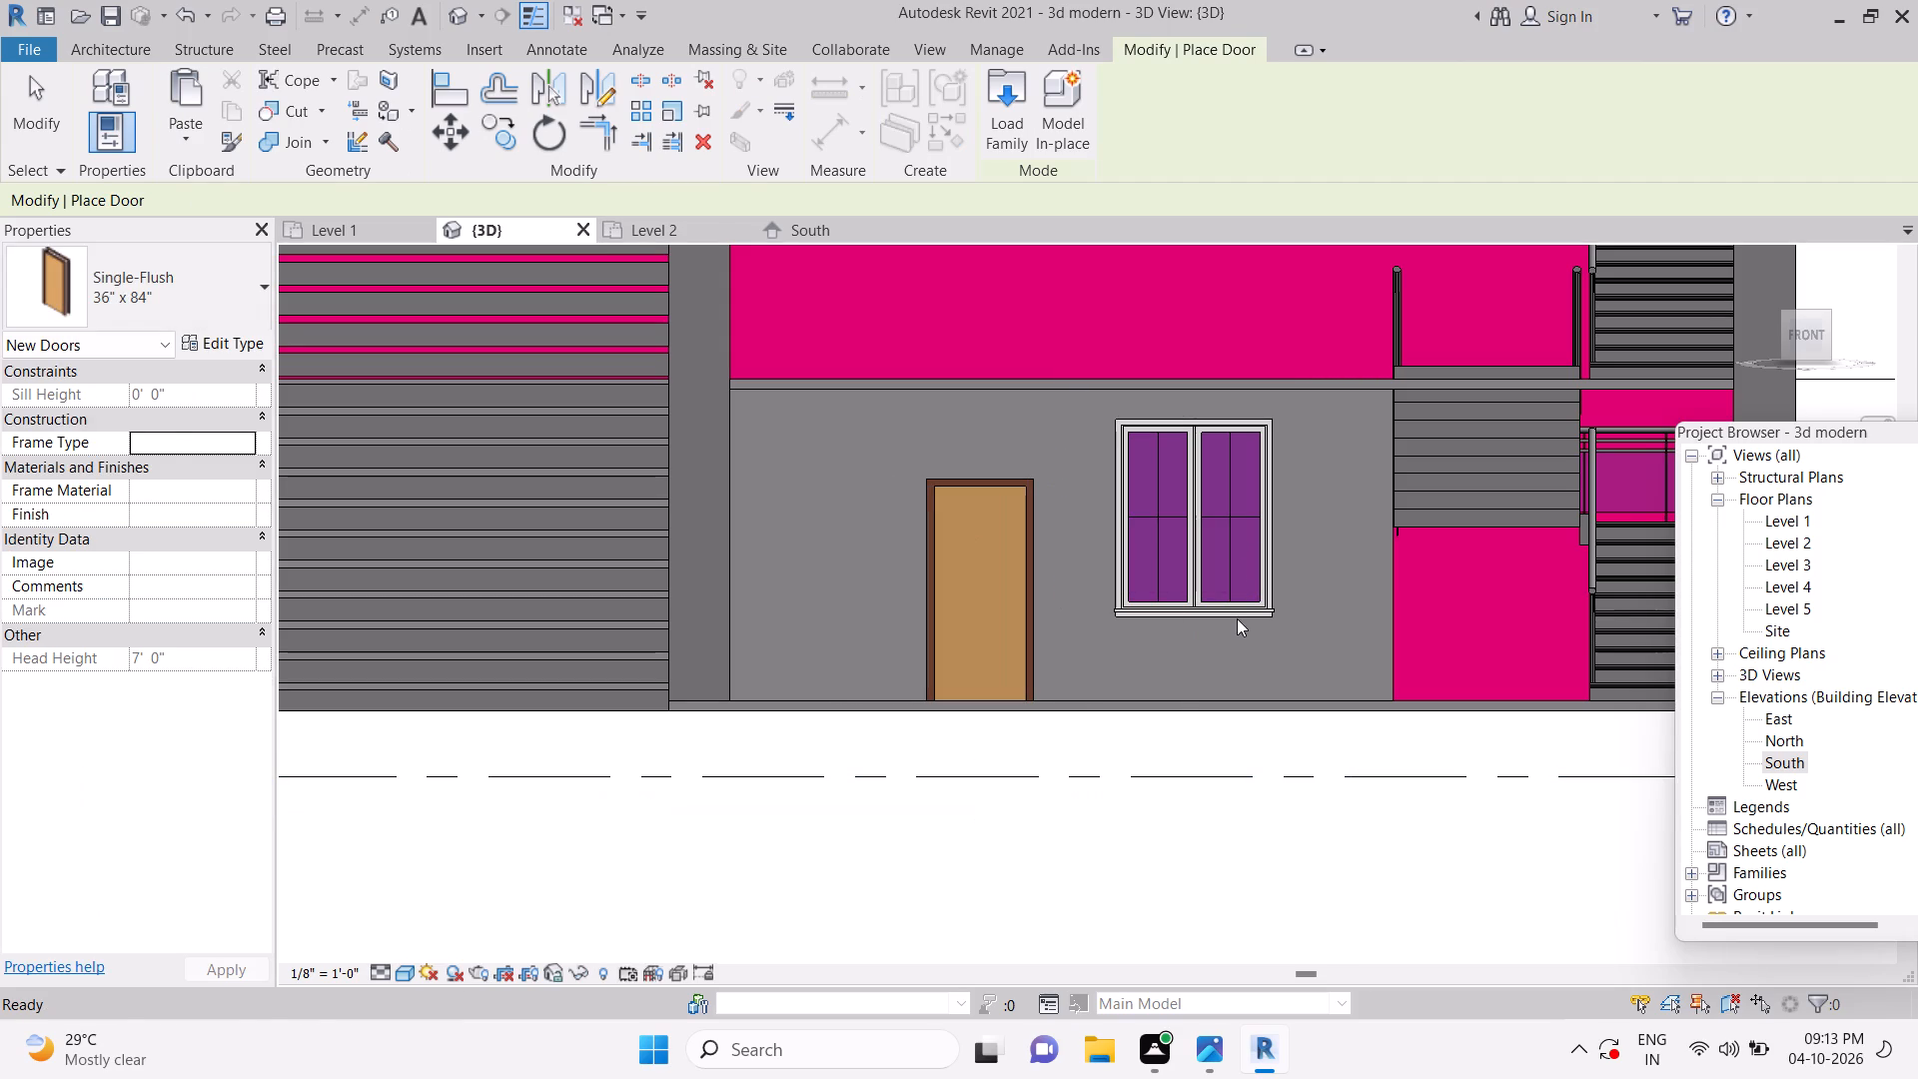
# Examine the door and window in the front recess from an angled 3D view, and return to the front view.
pyautogui.scroll(-5, 1223, 576)
pyautogui.keyDown('shift'); pyautogui.moveTo(1371, 741); pyautogui.dragTo(1237, 824, button='middle'); pyautogui.keyUp('shift')
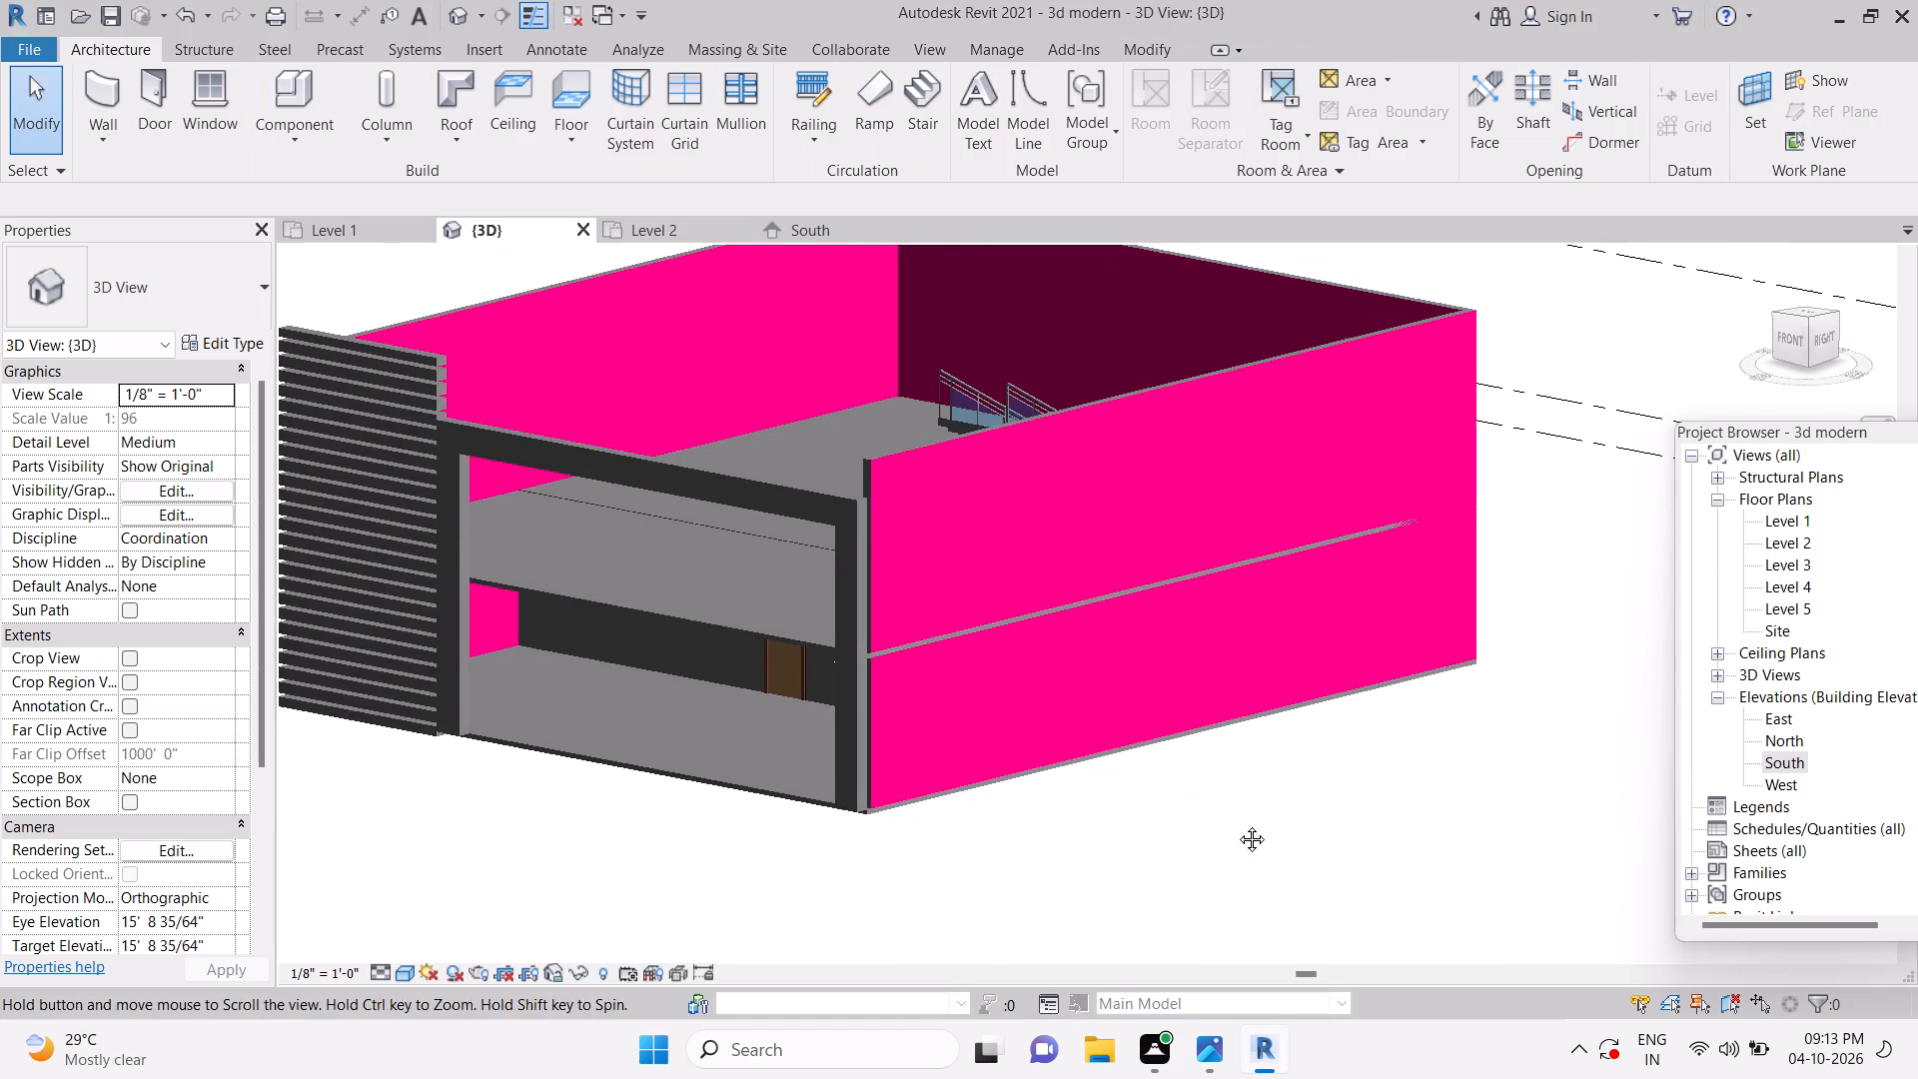
pyautogui.keyDown('shift'); pyautogui.moveTo(1237, 824); pyautogui.dragTo(1359, 751, button='middle'); pyautogui.keyUp('shift')
pyautogui.scroll(1, 1359, 751)
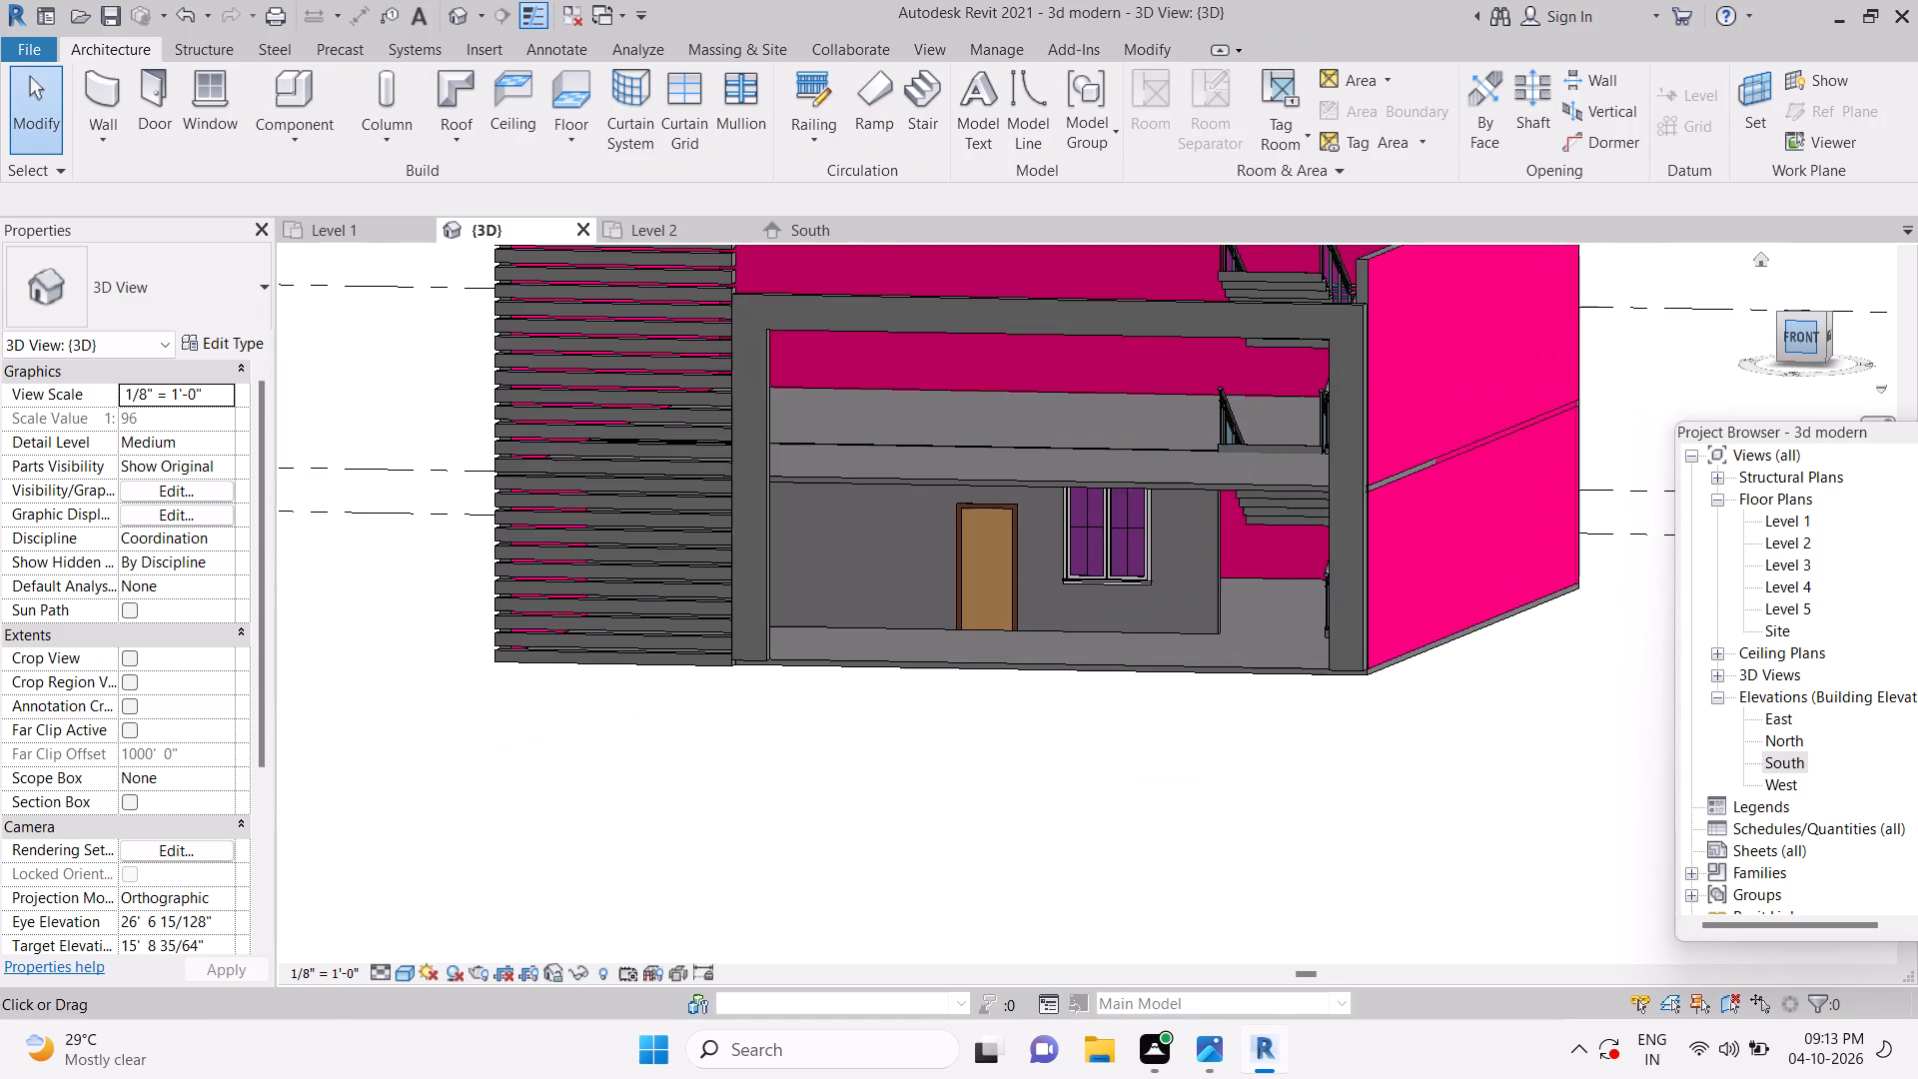
pyautogui.click(1791, 345)
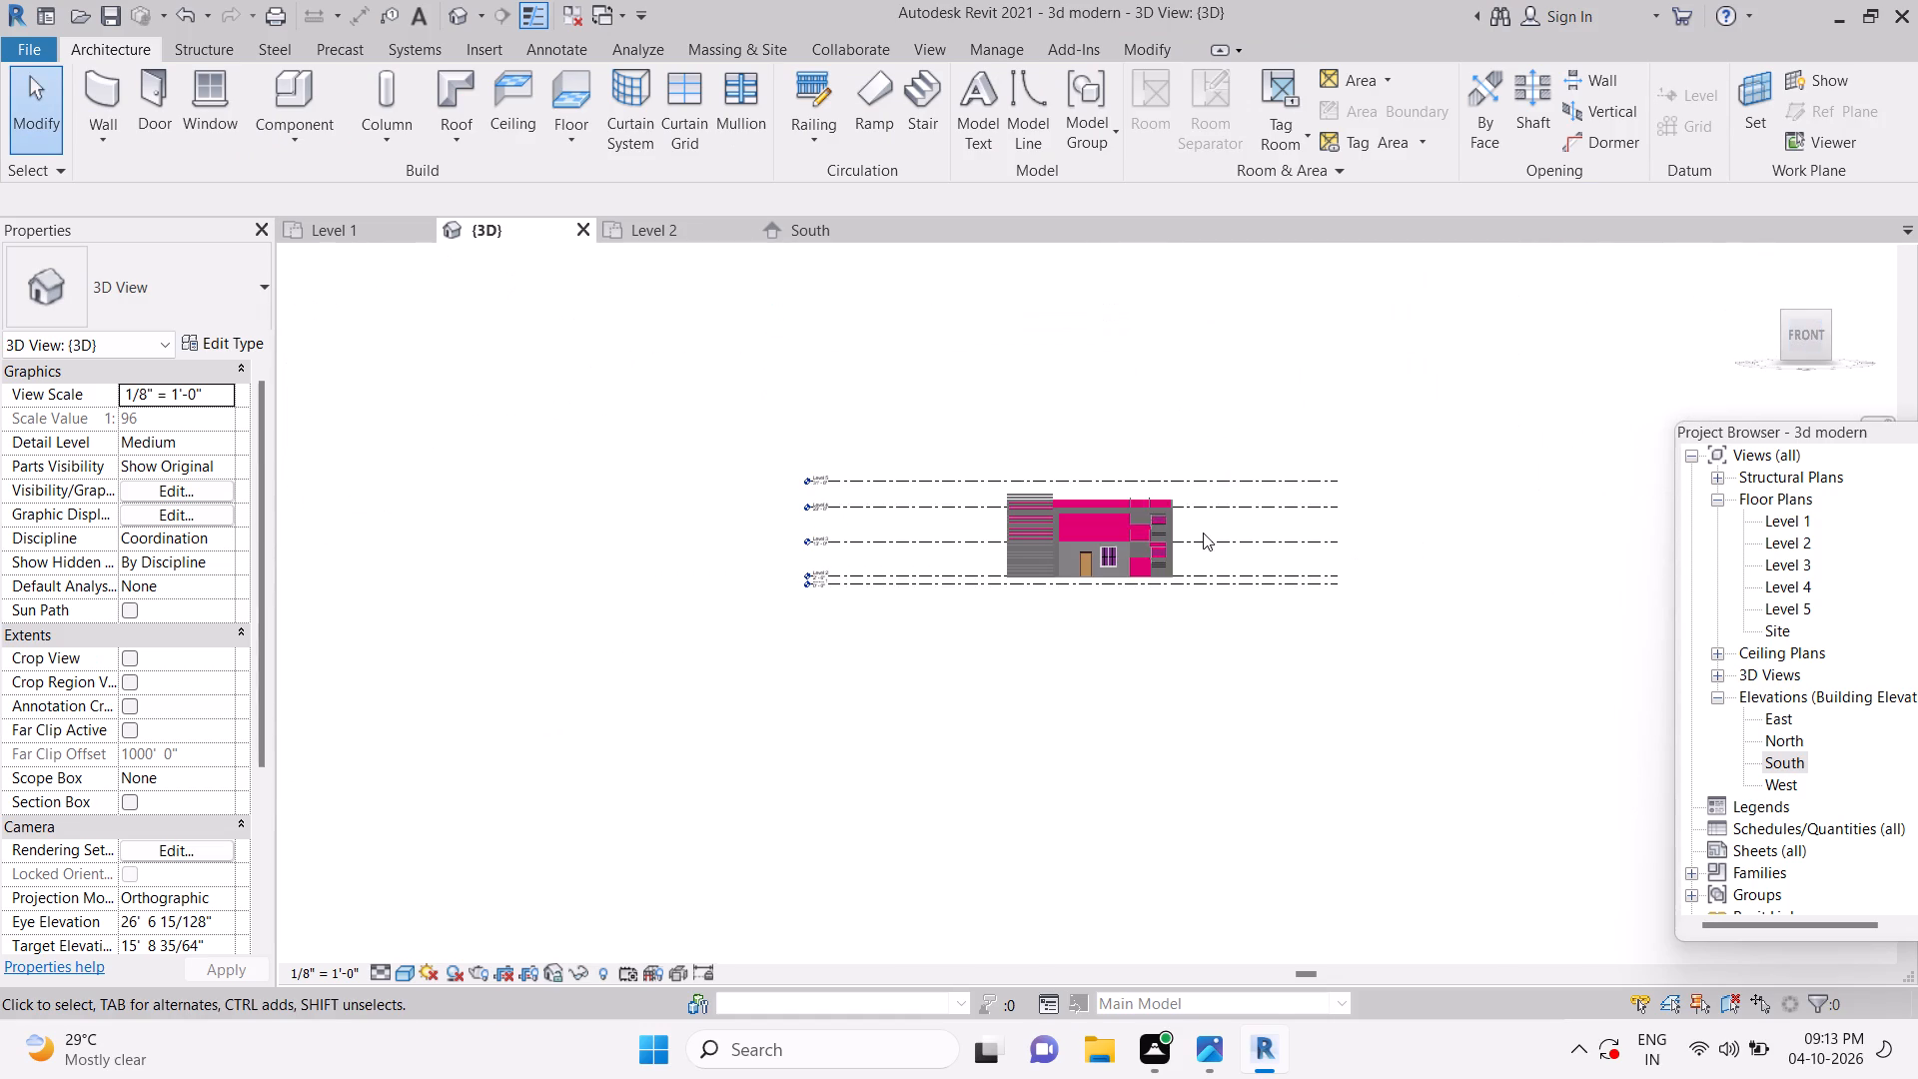
pyautogui.scroll(14, 1148, 632)
pyautogui.press('Escape')
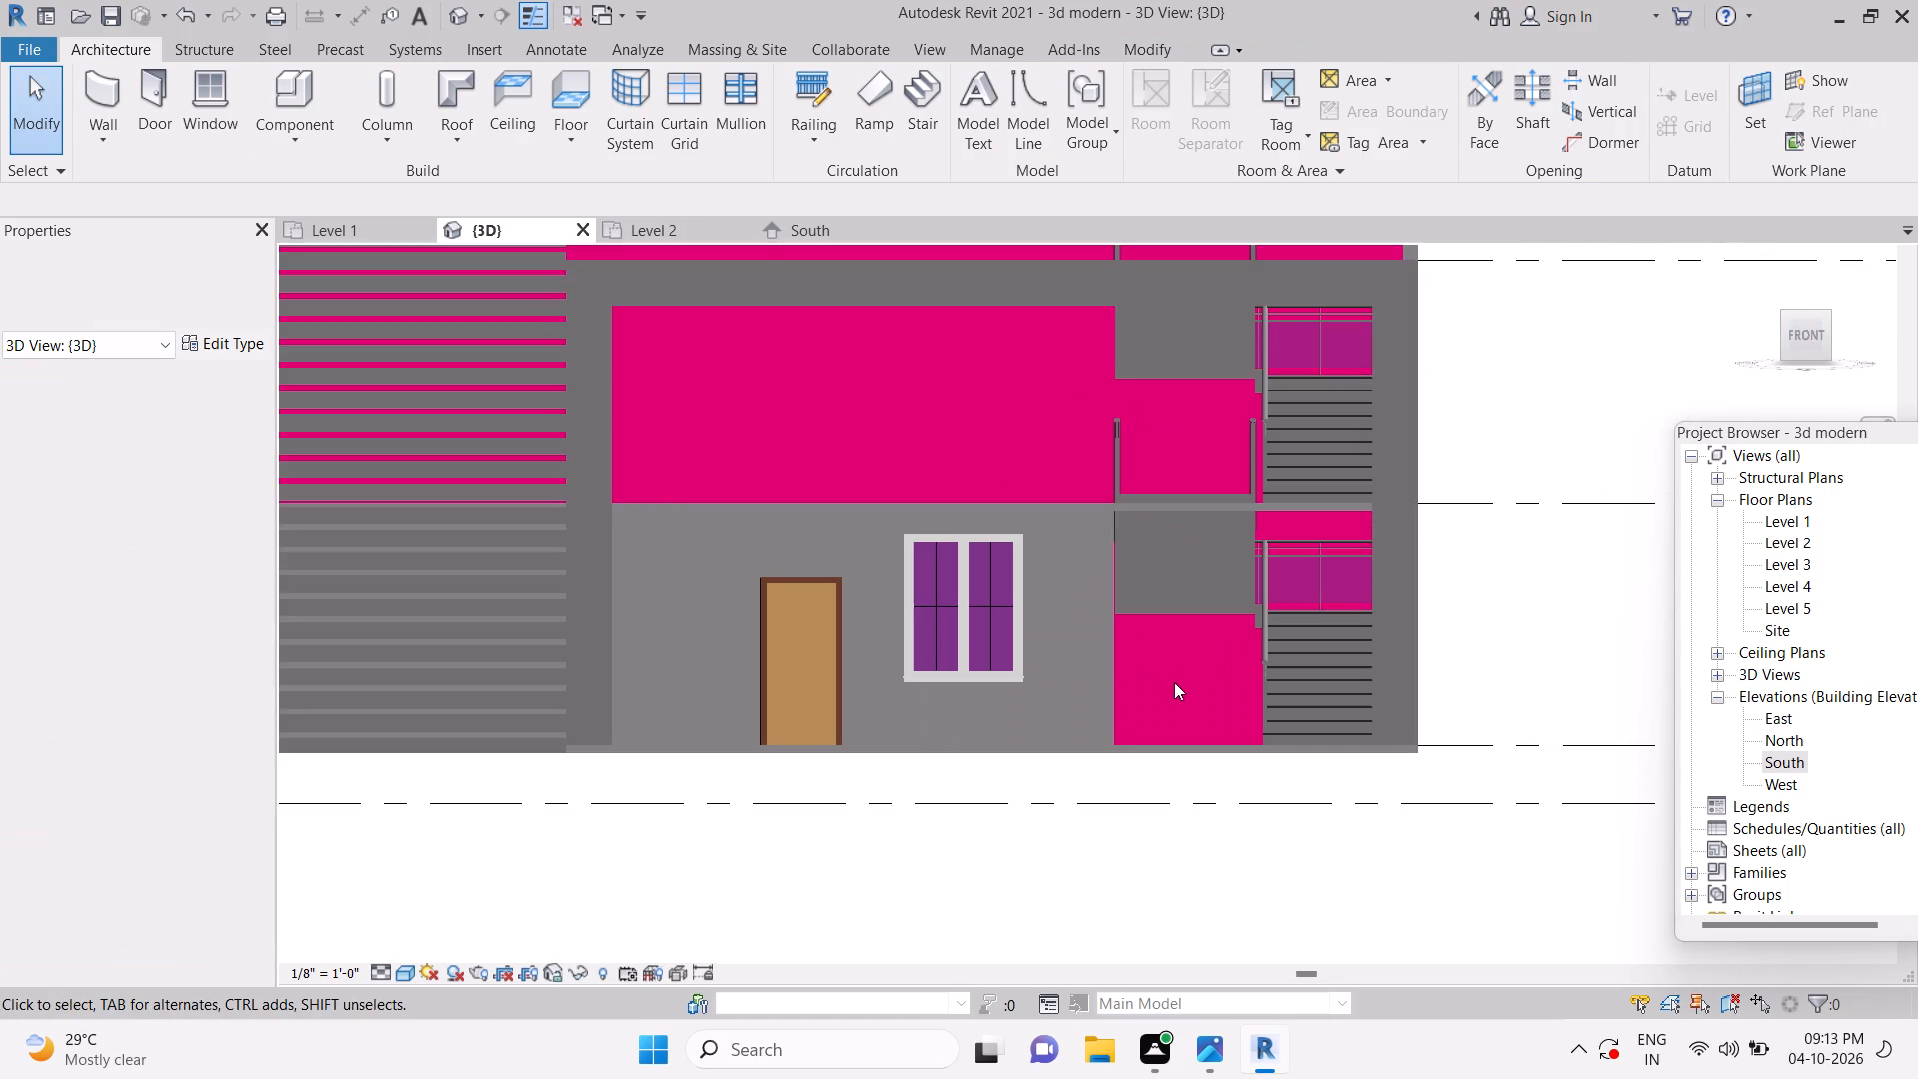
pyautogui.press('Escape')
pyautogui.scroll(-2, 1192, 641)
pyautogui.press('Escape')
pyautogui.press('Escape')
pyautogui.press('Escape')
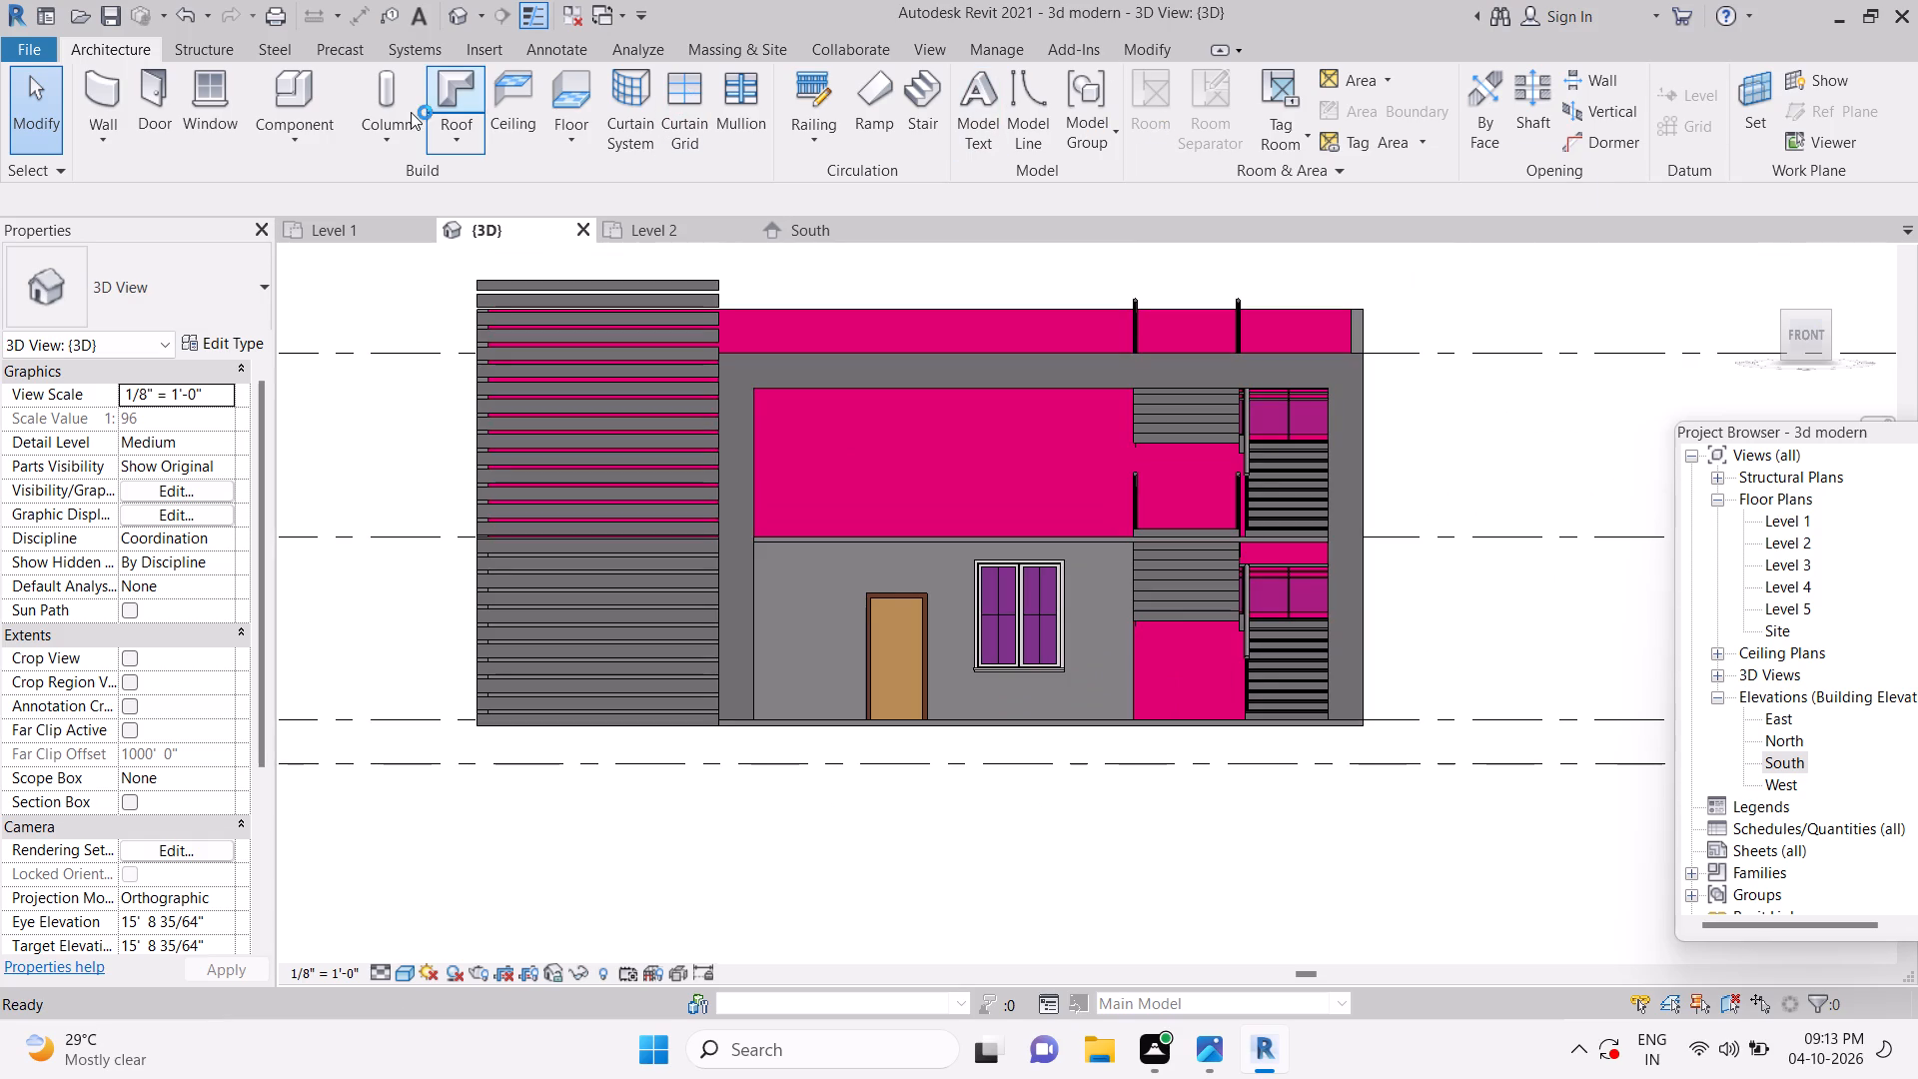
# Browse the famalies, autodesk and INTERNSHIP WORK folders on drive D: for a family to load.
pyautogui.click(480, 39)
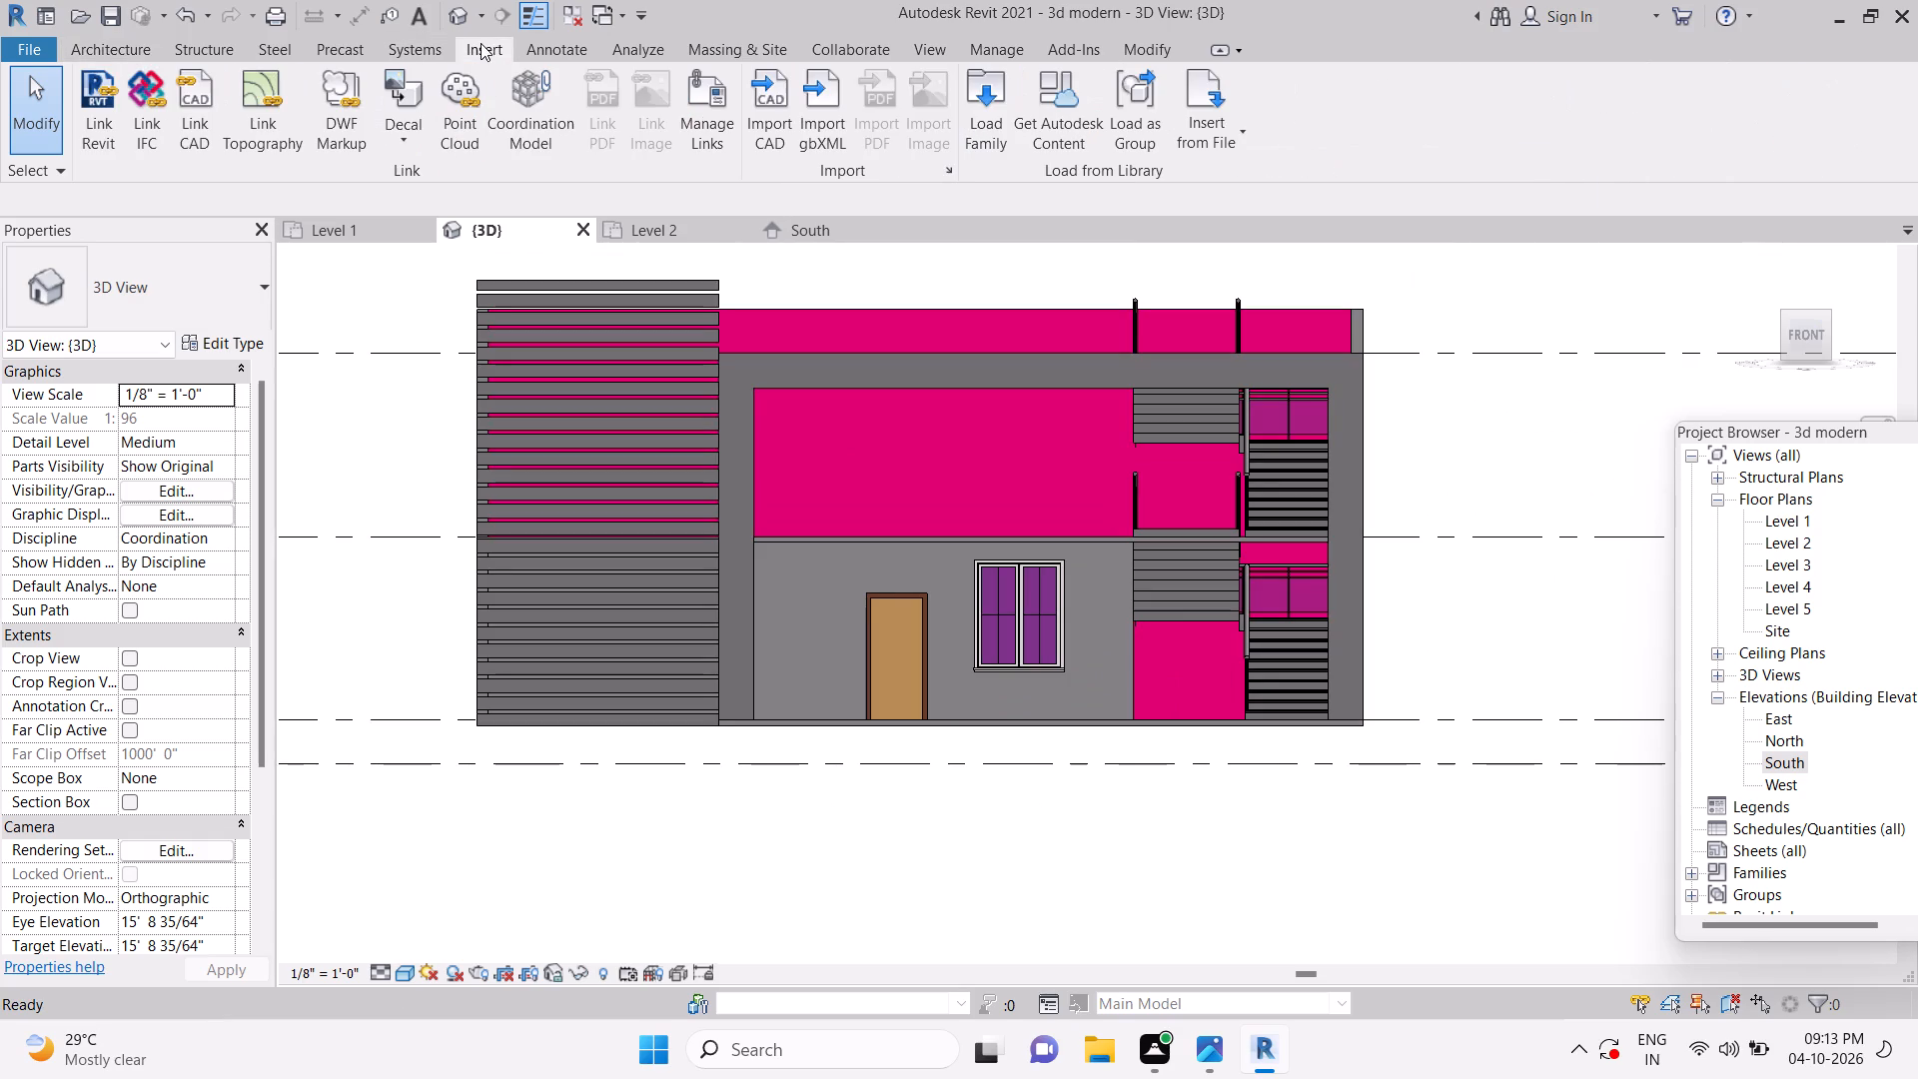
pyautogui.click(958, 136)
pyautogui.click(967, 134)
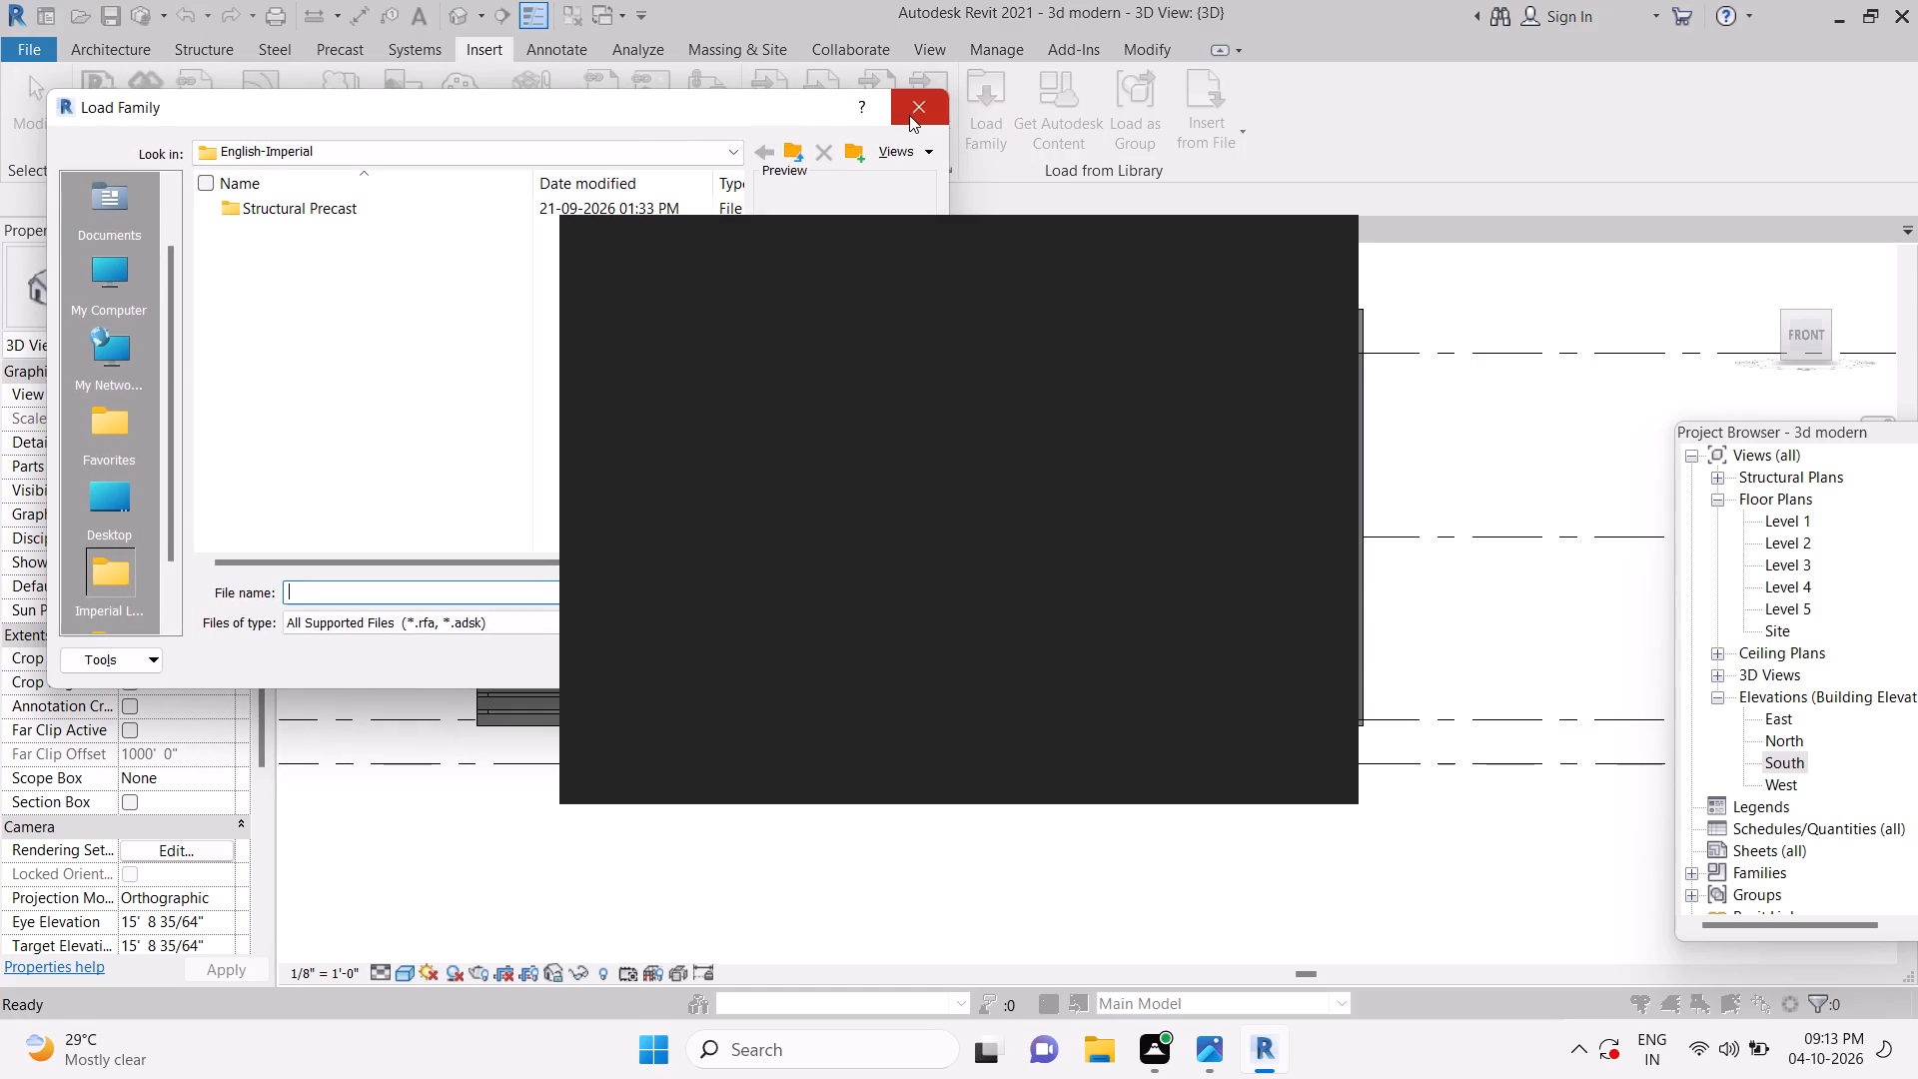
pyautogui.click(1306, 260)
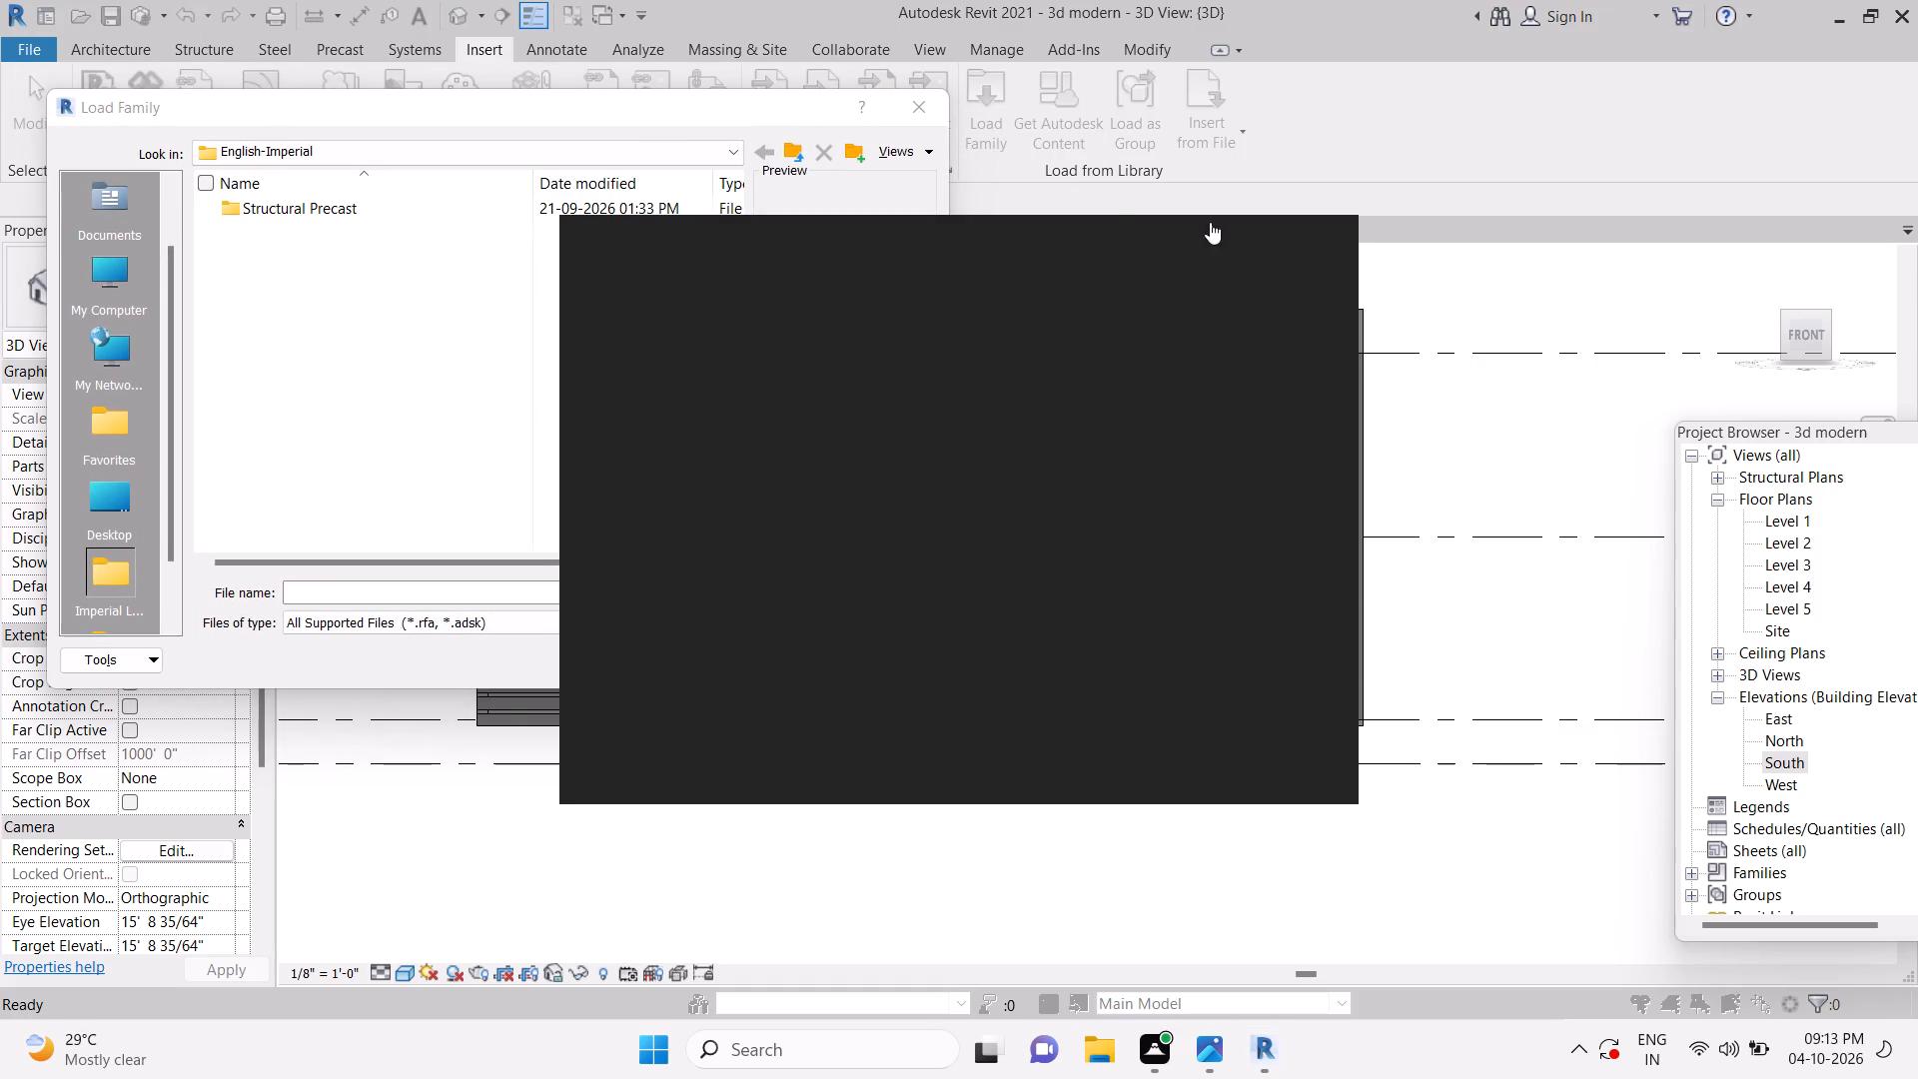
pyautogui.click(793, 154)
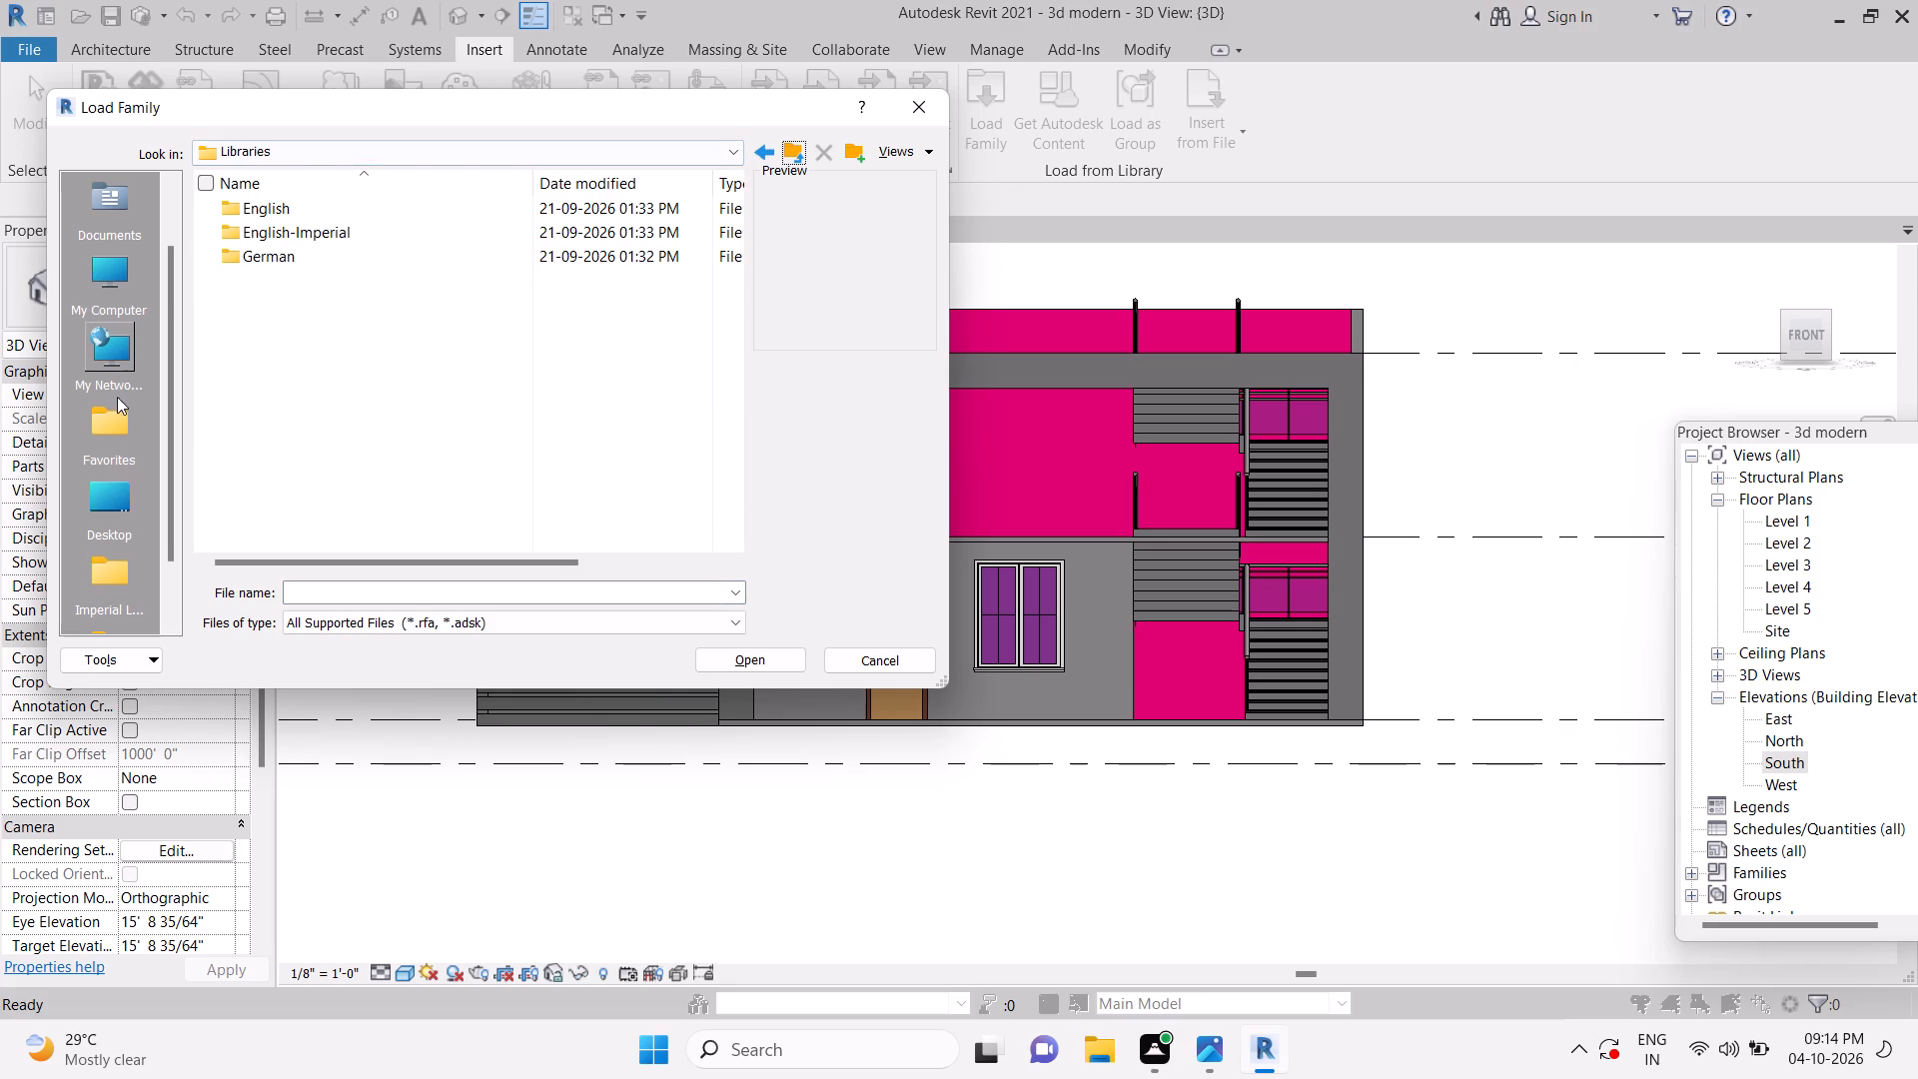
pyautogui.scroll(5, 122, 435)
pyautogui.scroll(4, 106, 298)
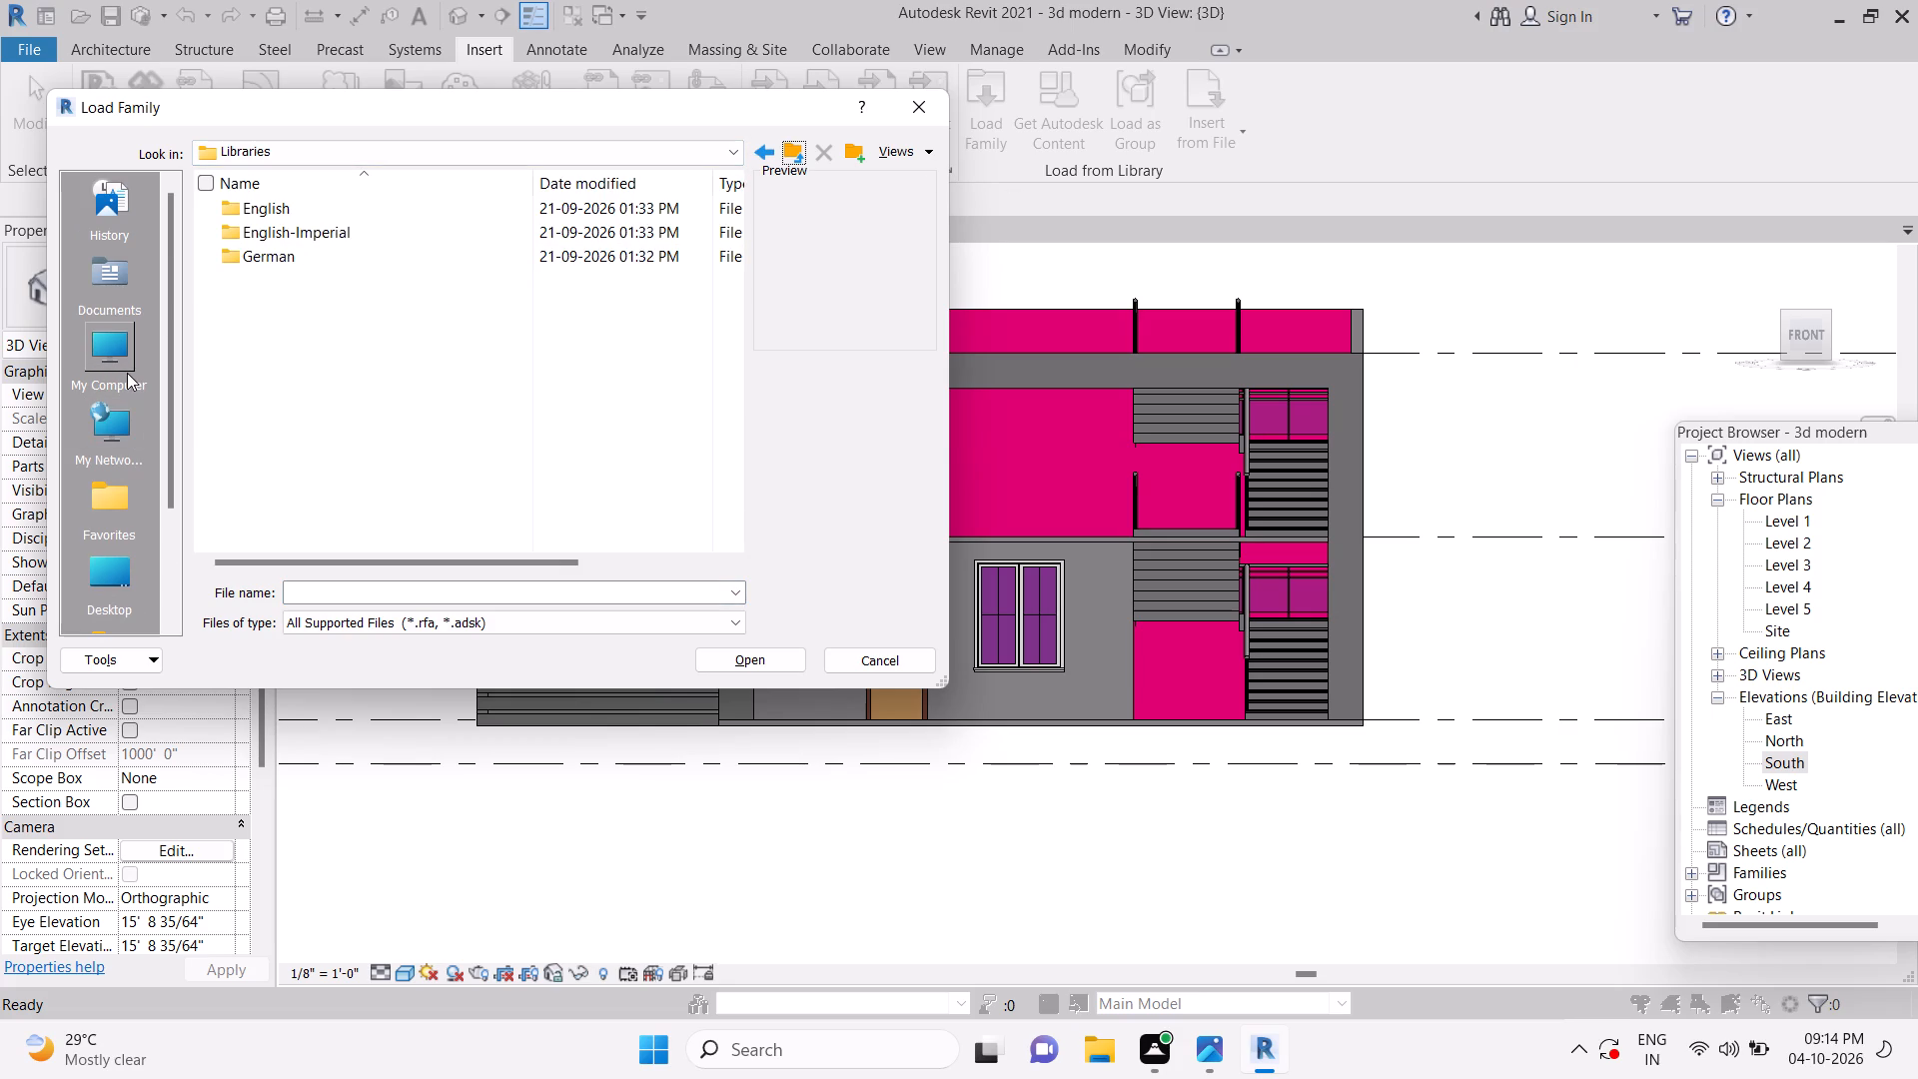
pyautogui.doubleClick(126, 373)
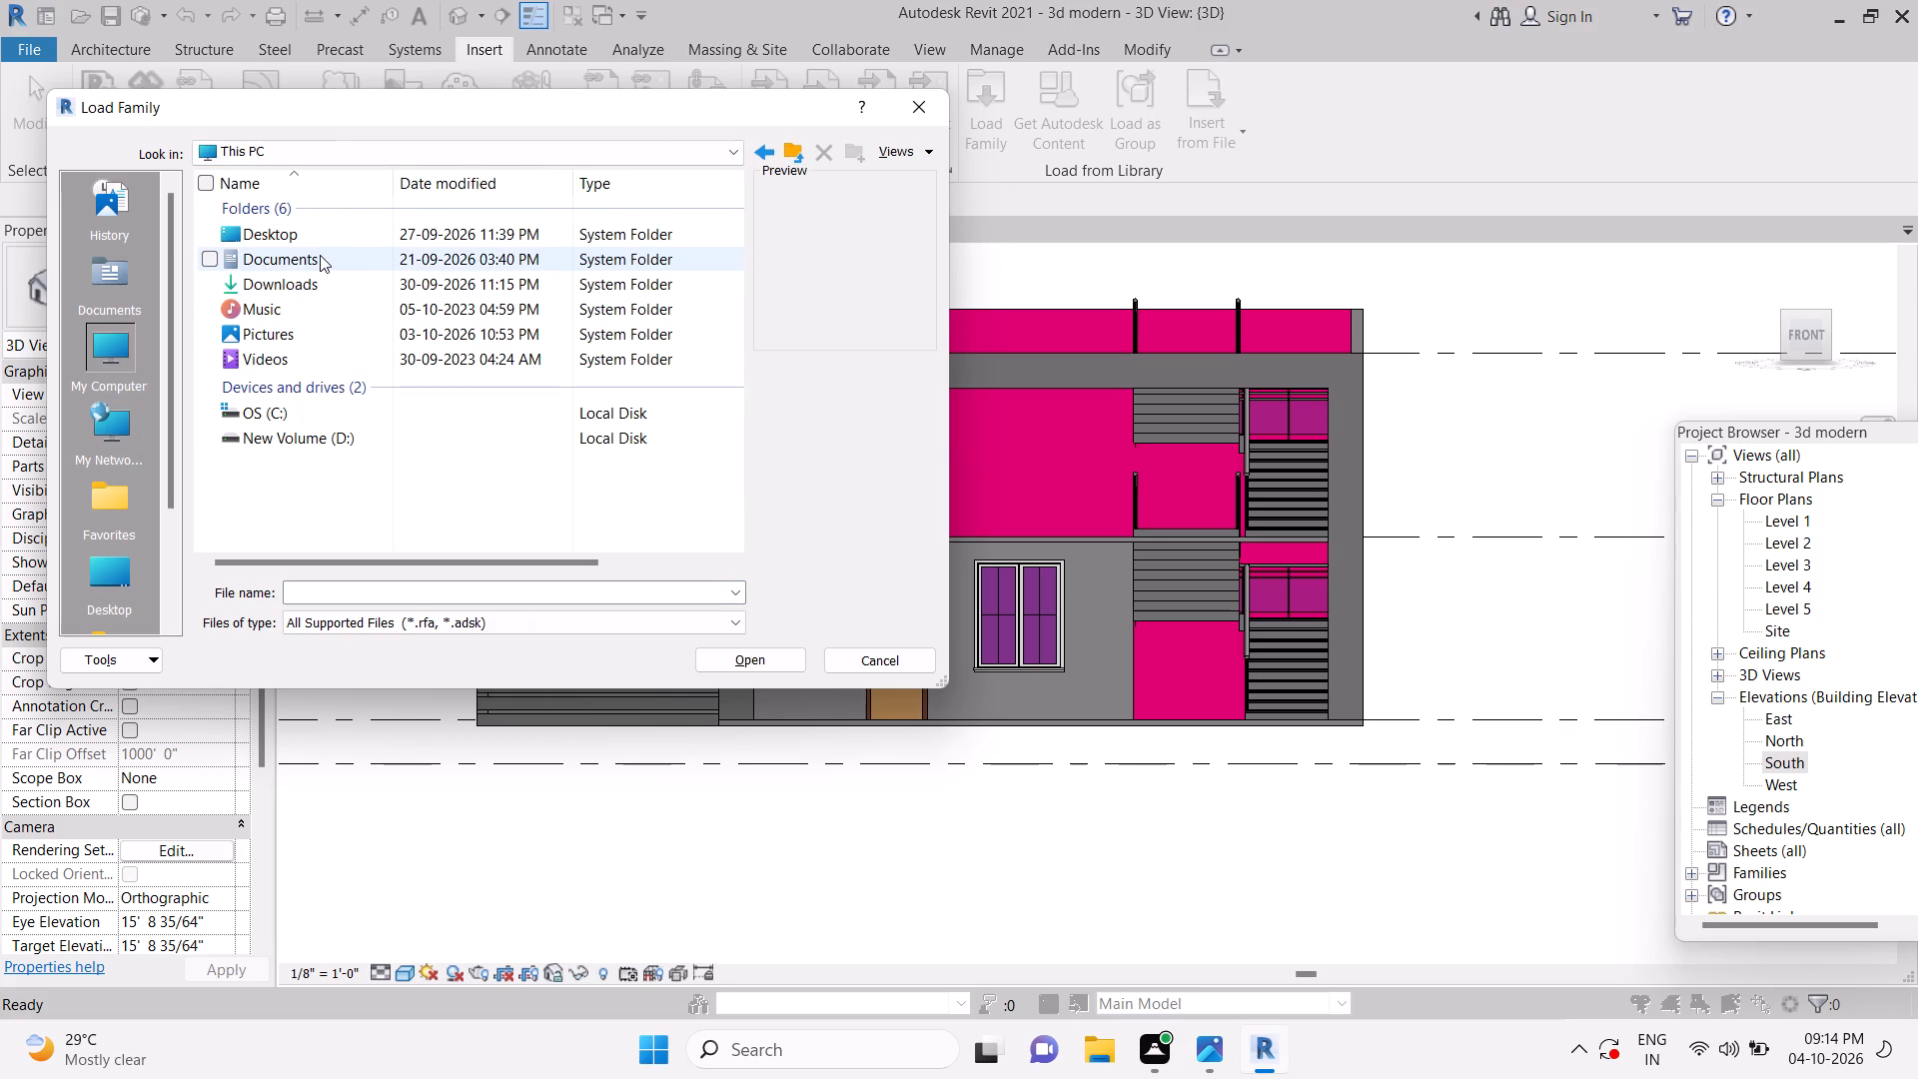
pyautogui.doubleClick(322, 437)
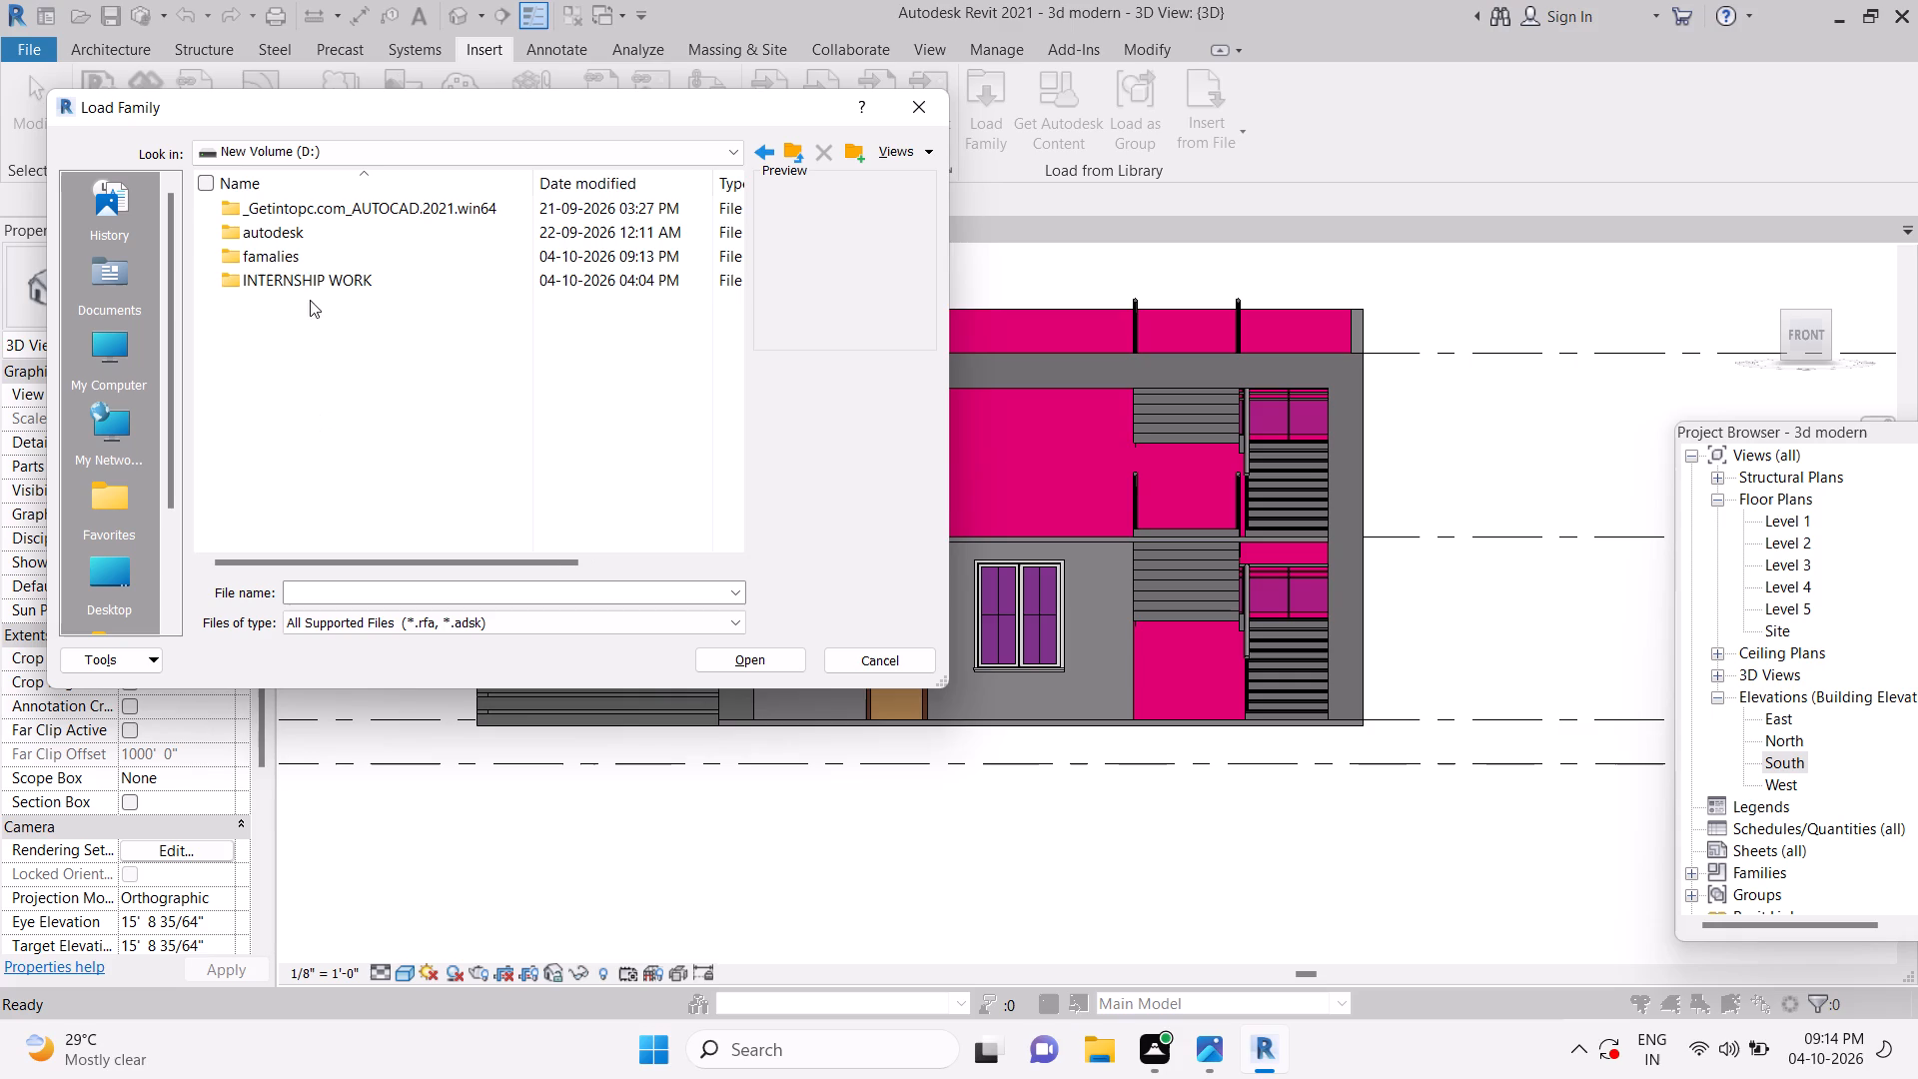
pyautogui.doubleClick(287, 260)
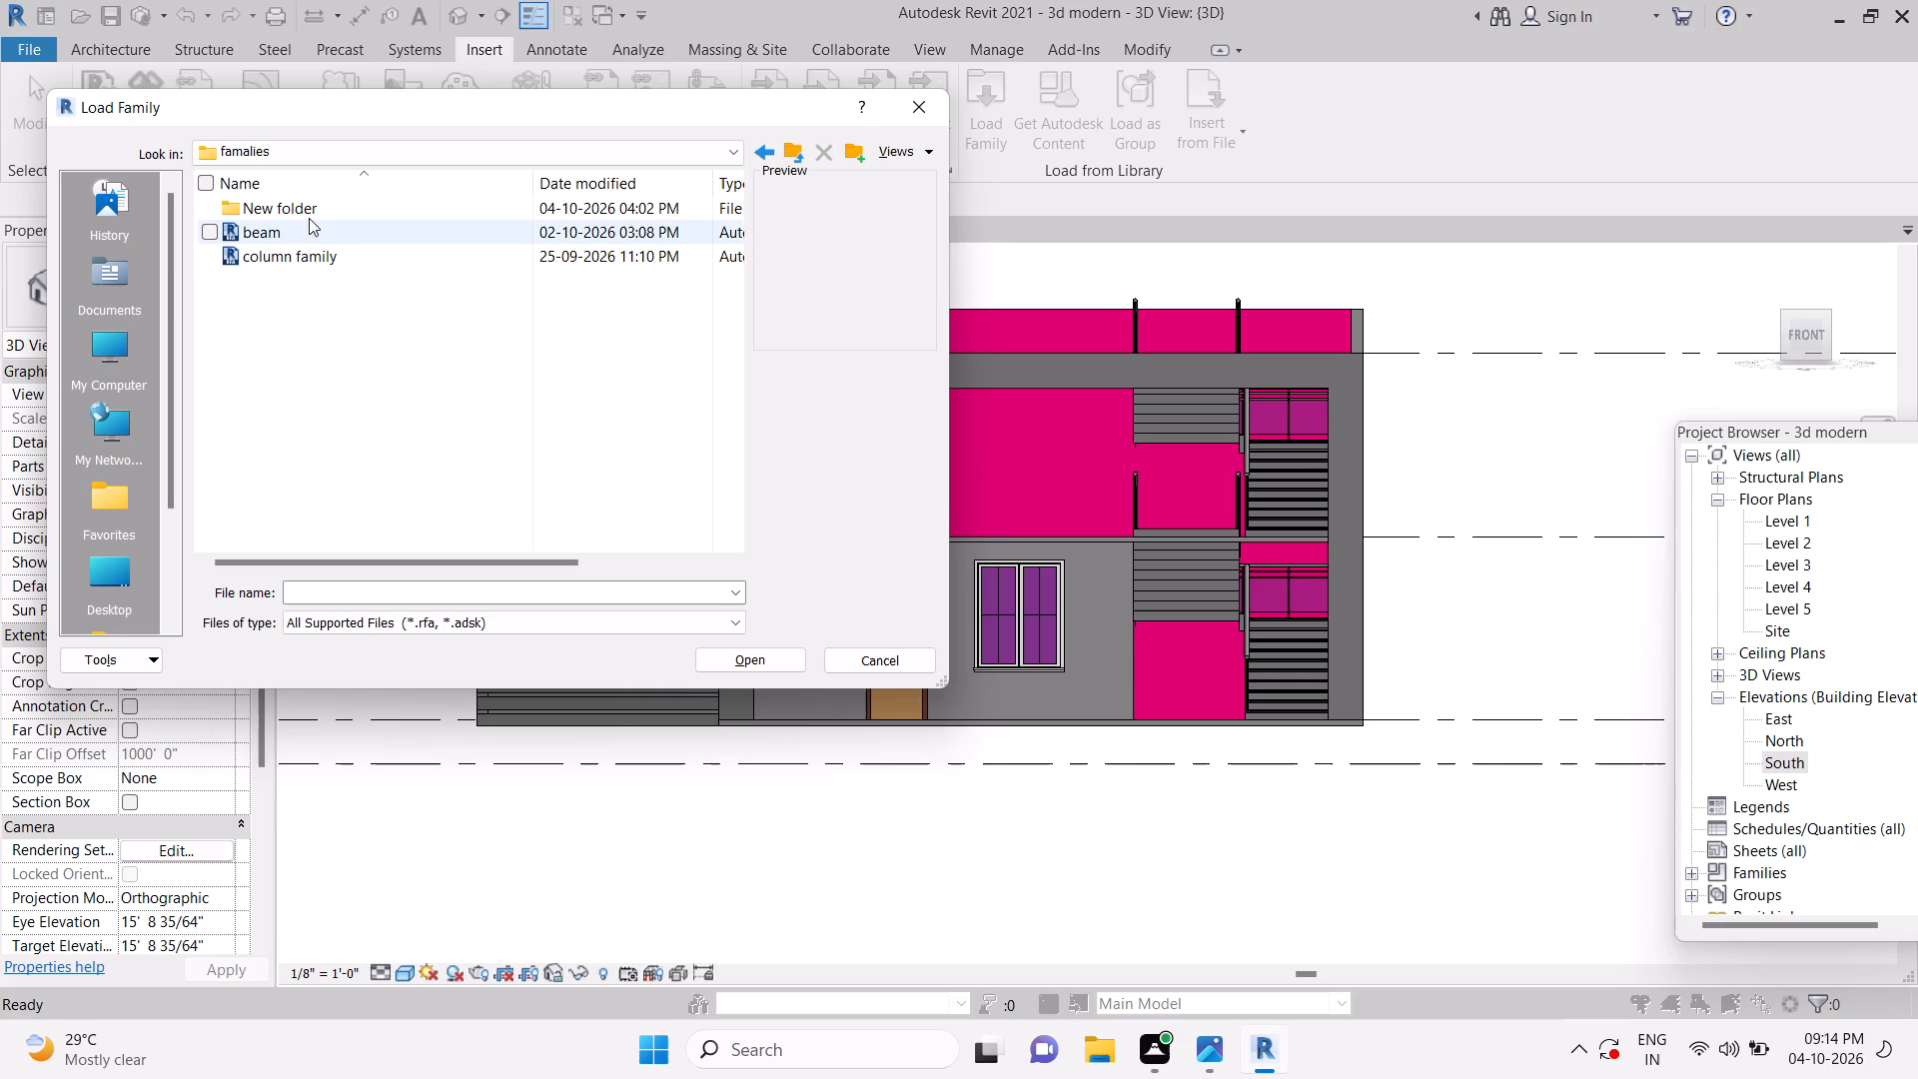
pyautogui.doubleClick(309, 218)
pyautogui.click(761, 151)
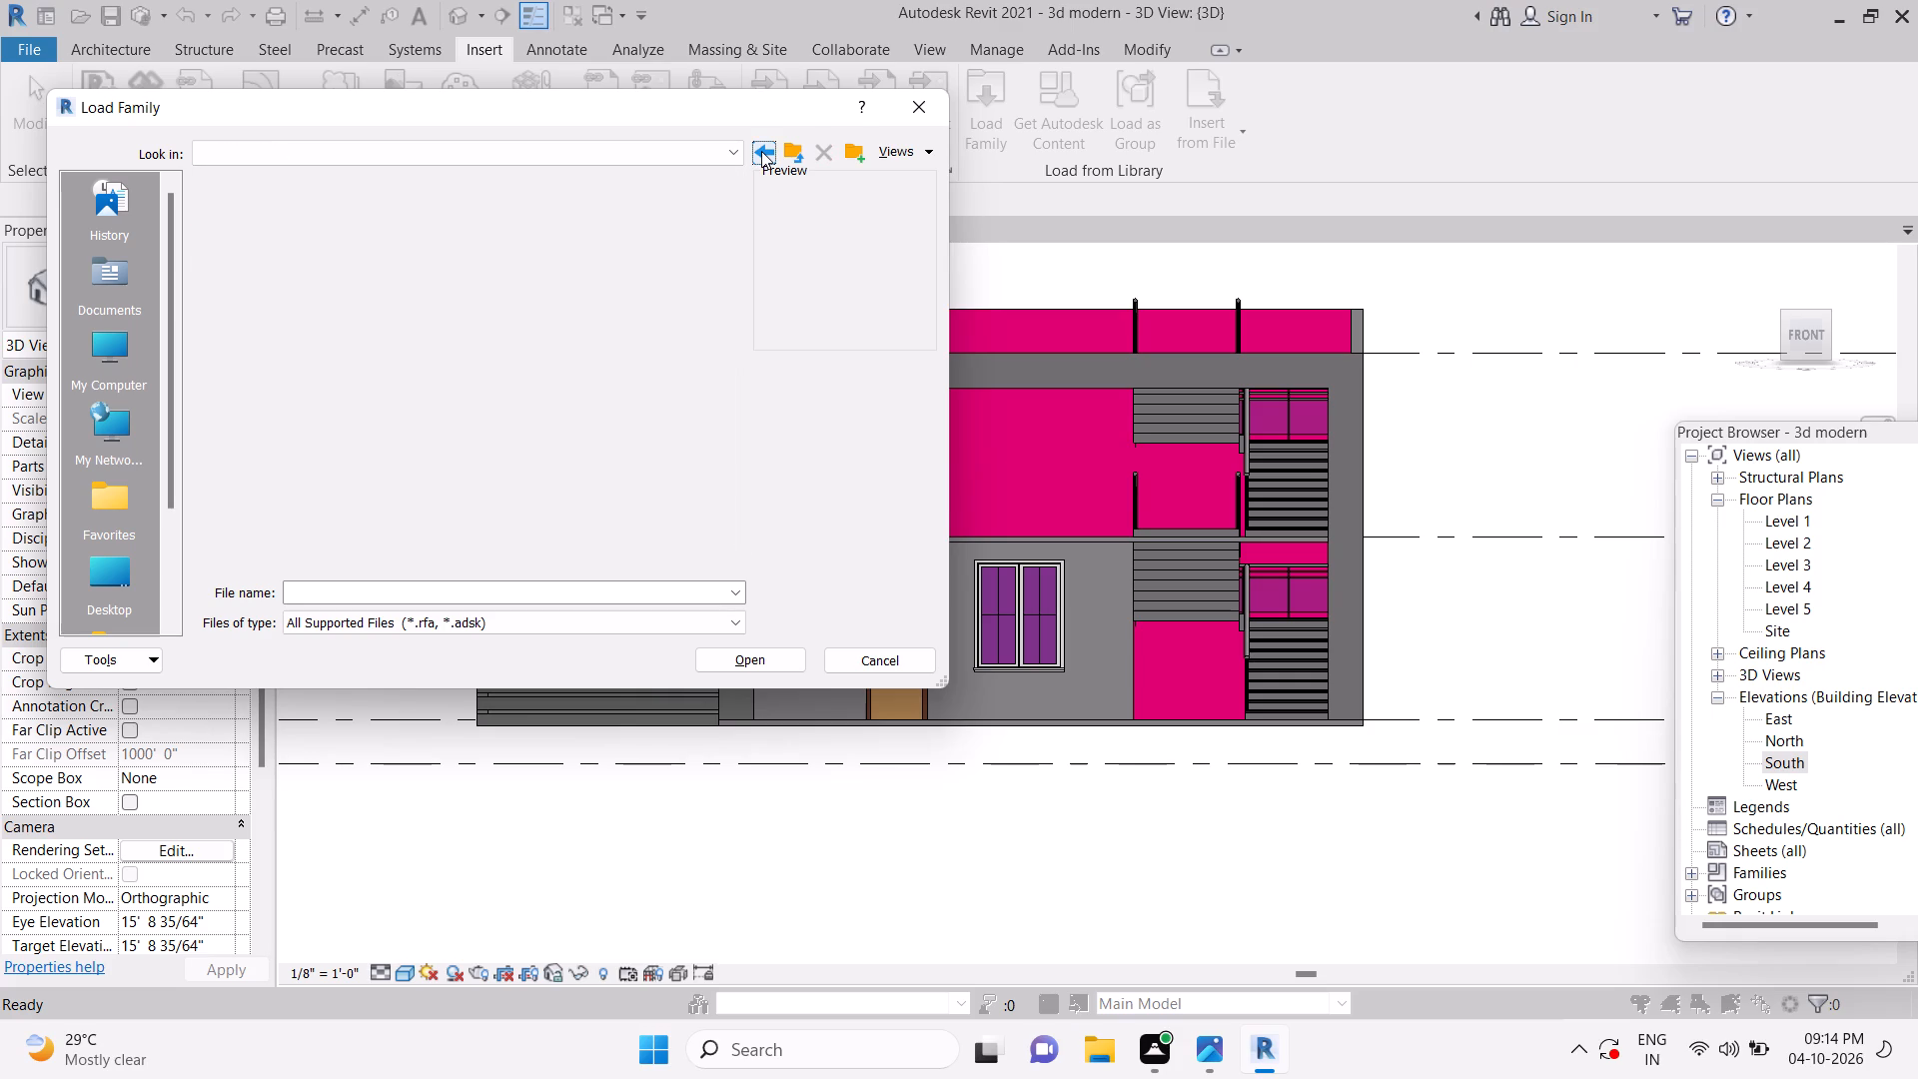
pyautogui.doubleClick(339, 212)
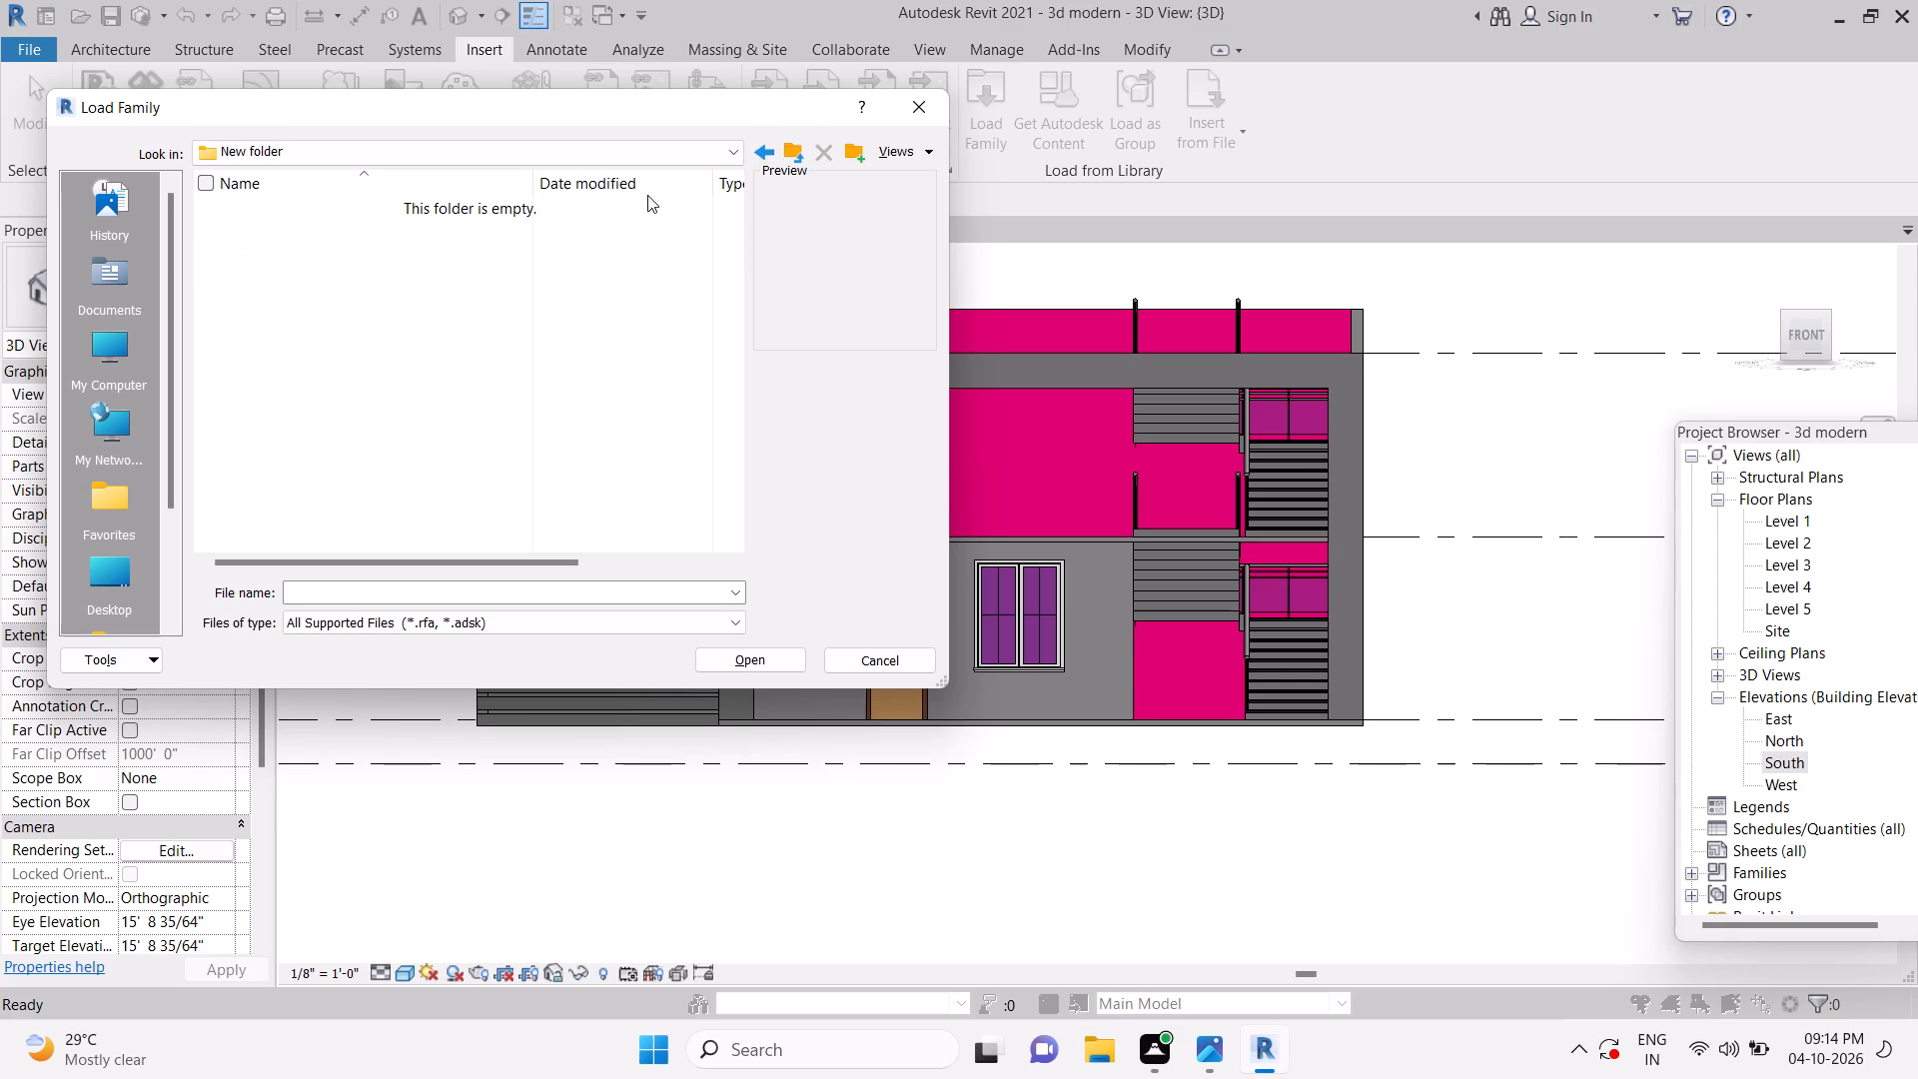
pyautogui.click(758, 156)
pyautogui.click(758, 156)
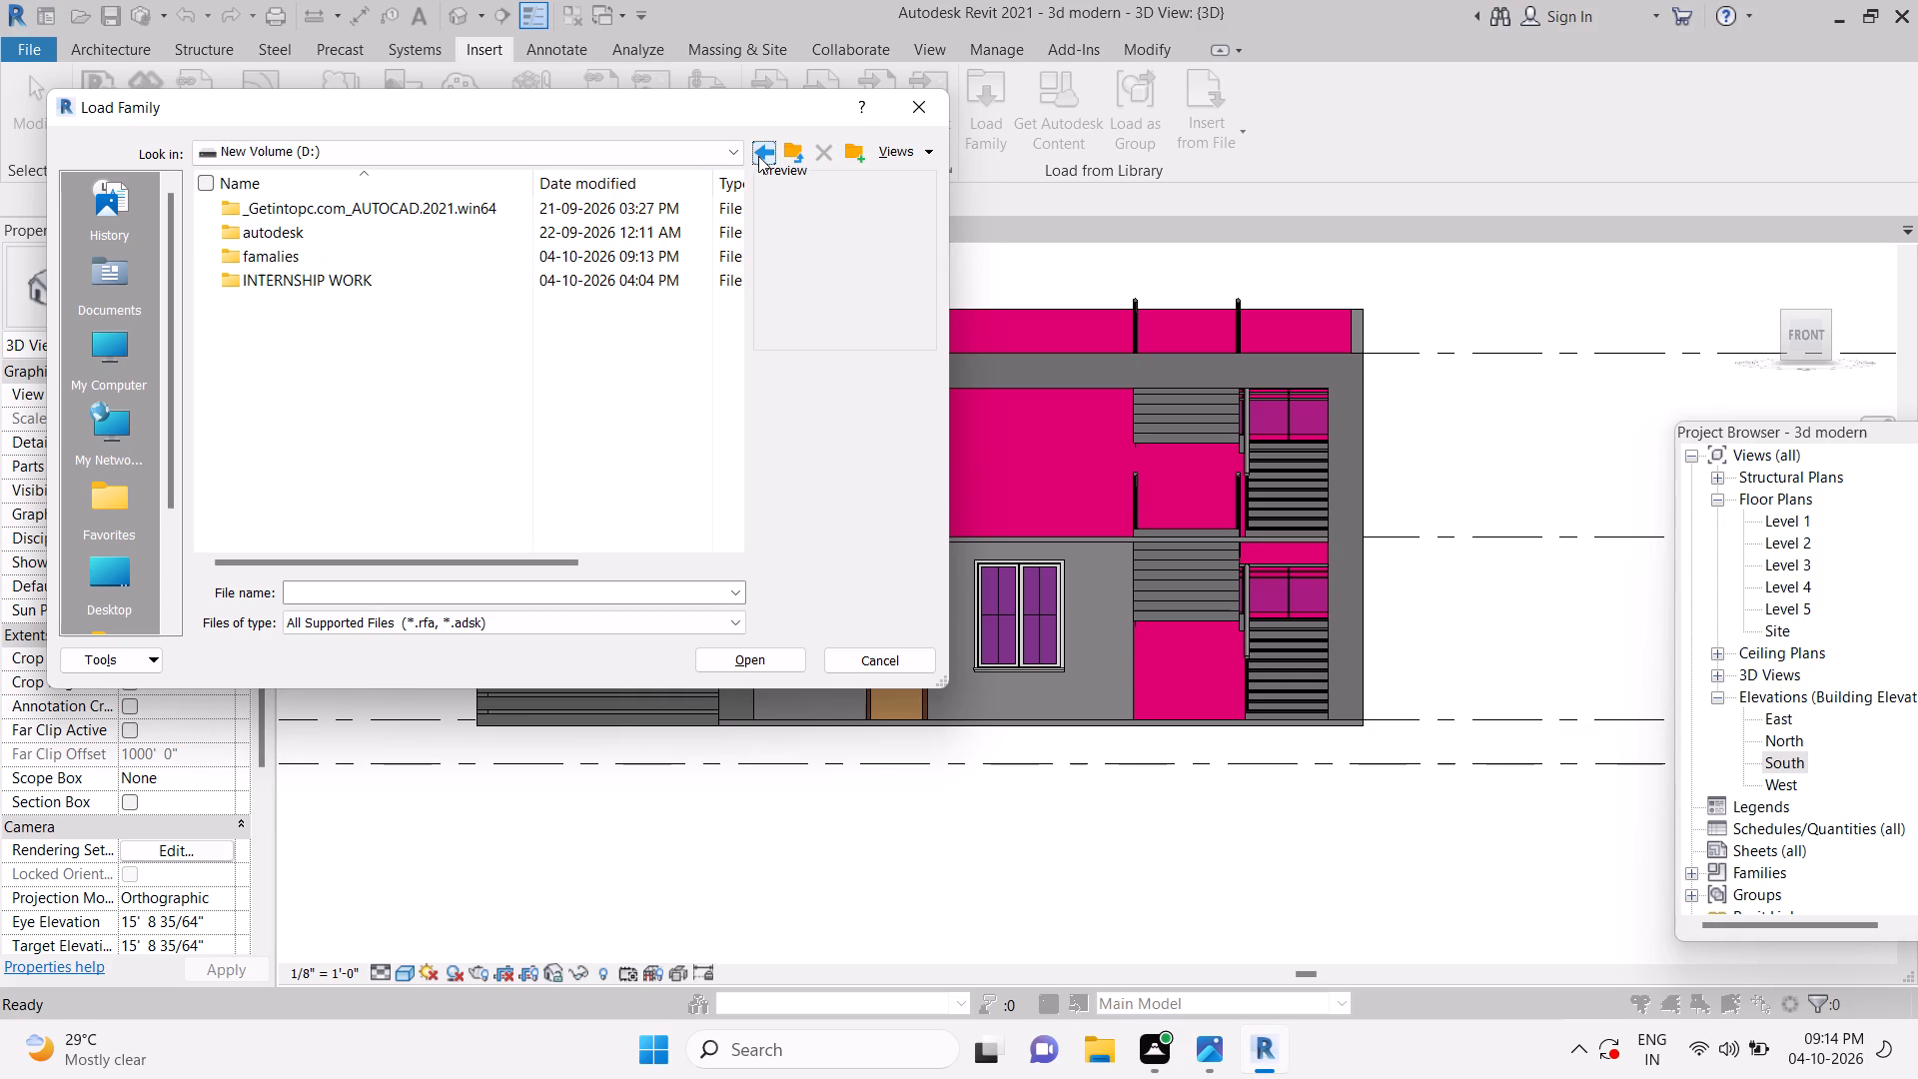
pyautogui.doubleClick(388, 225)
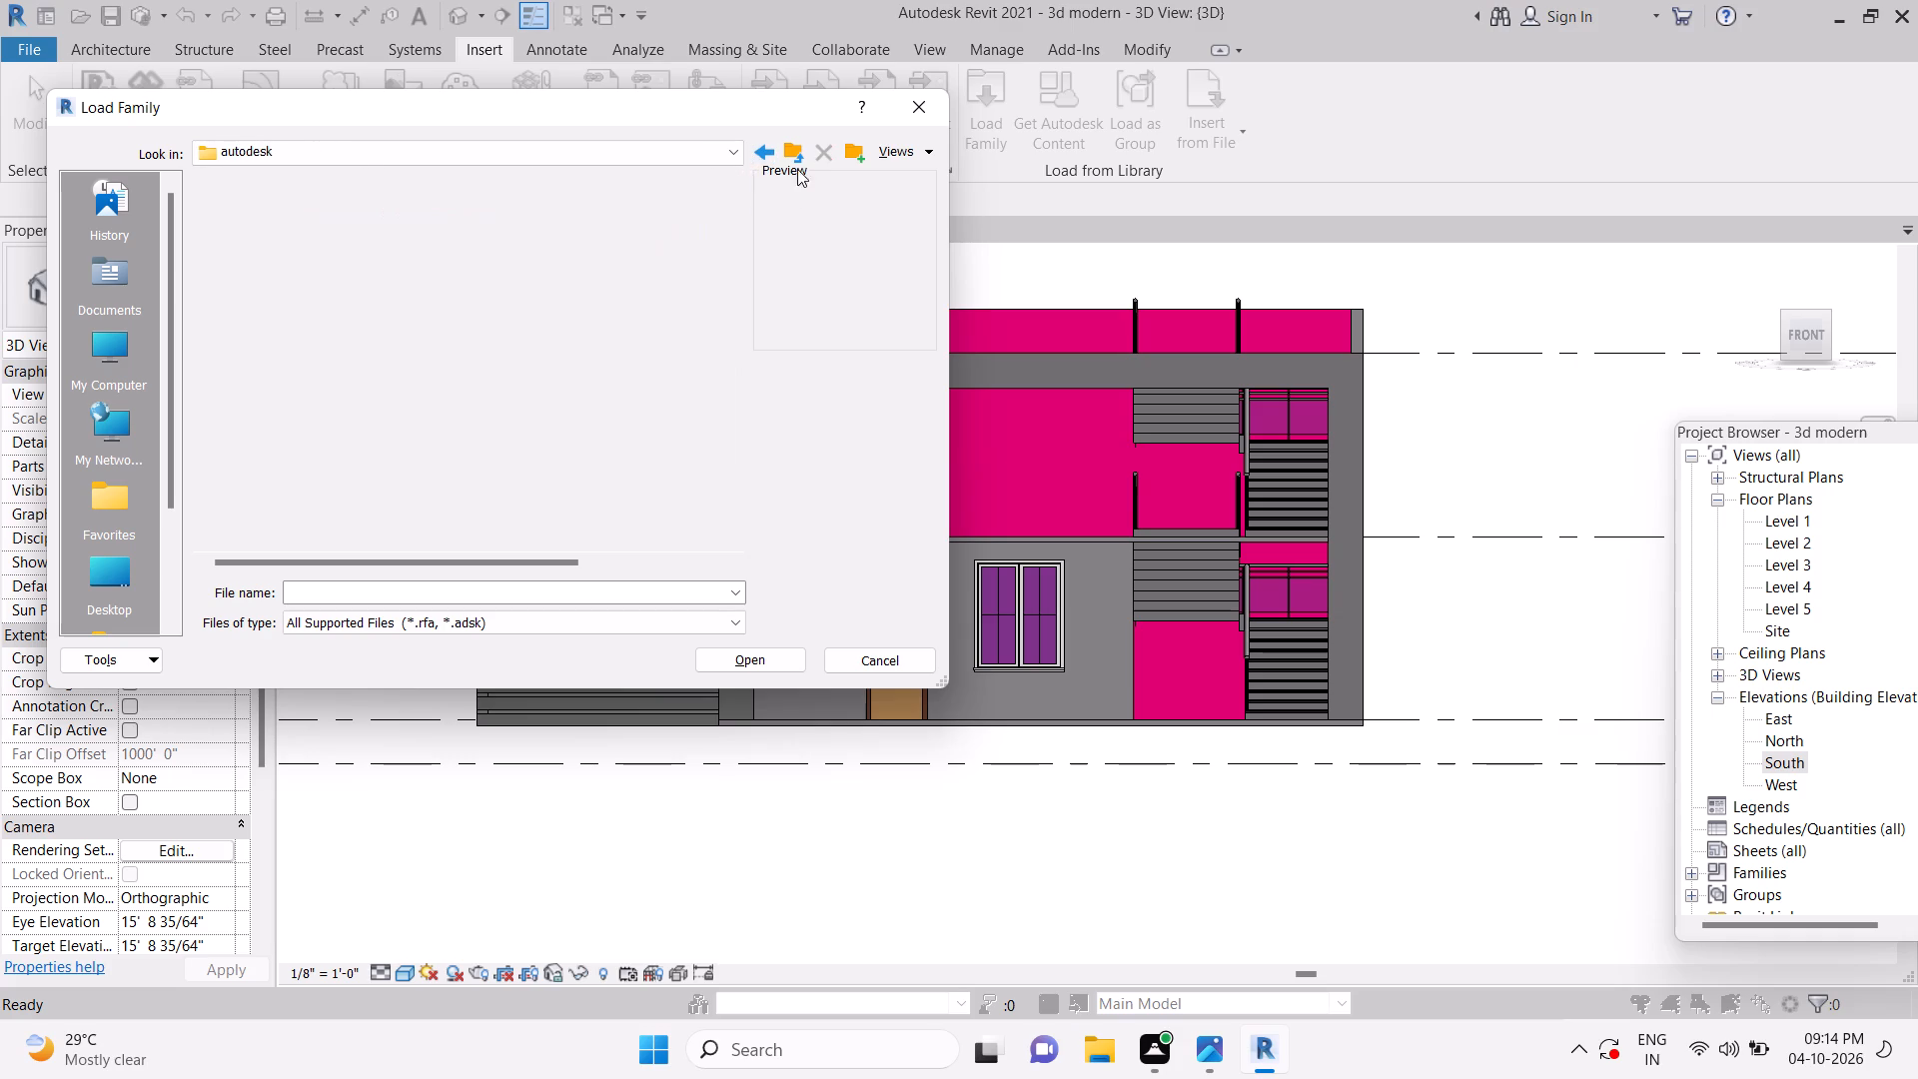
pyautogui.click(763, 153)
pyautogui.doubleClick(357, 281)
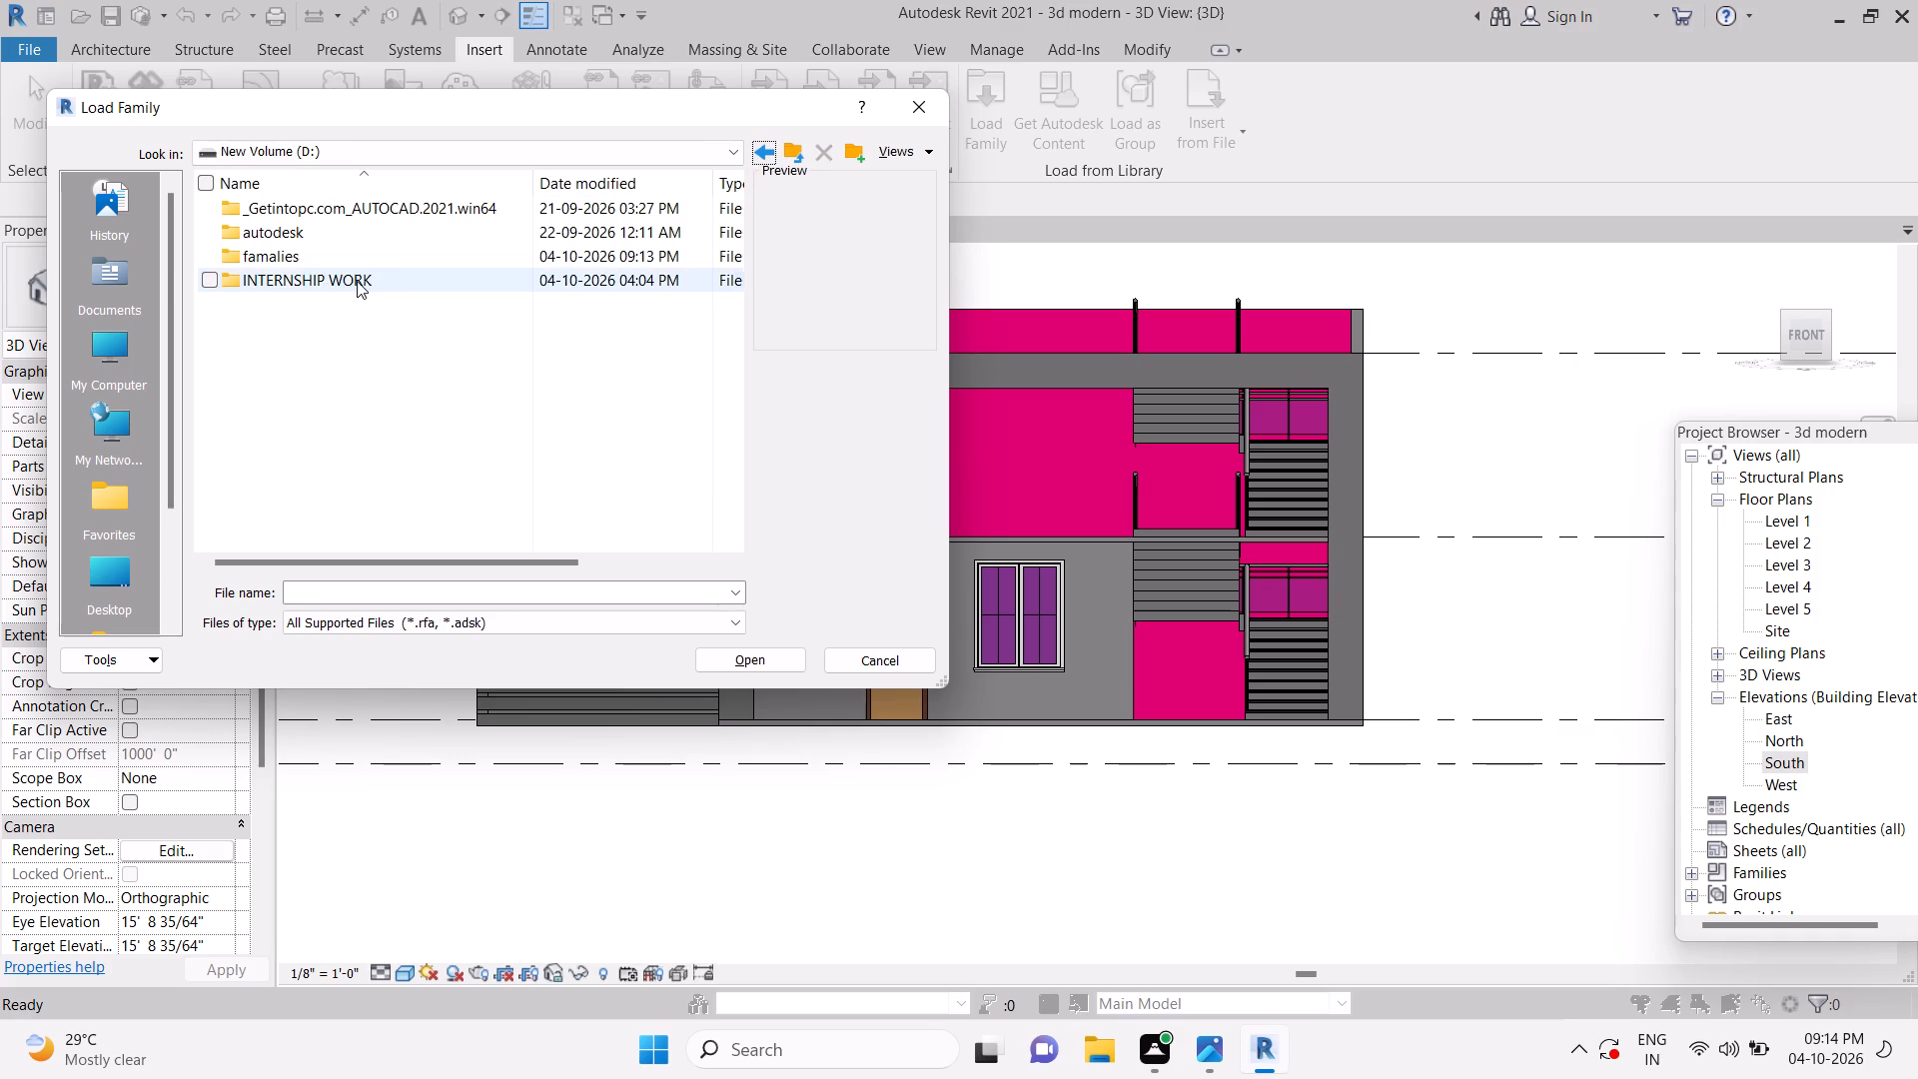
pyautogui.click(772, 156)
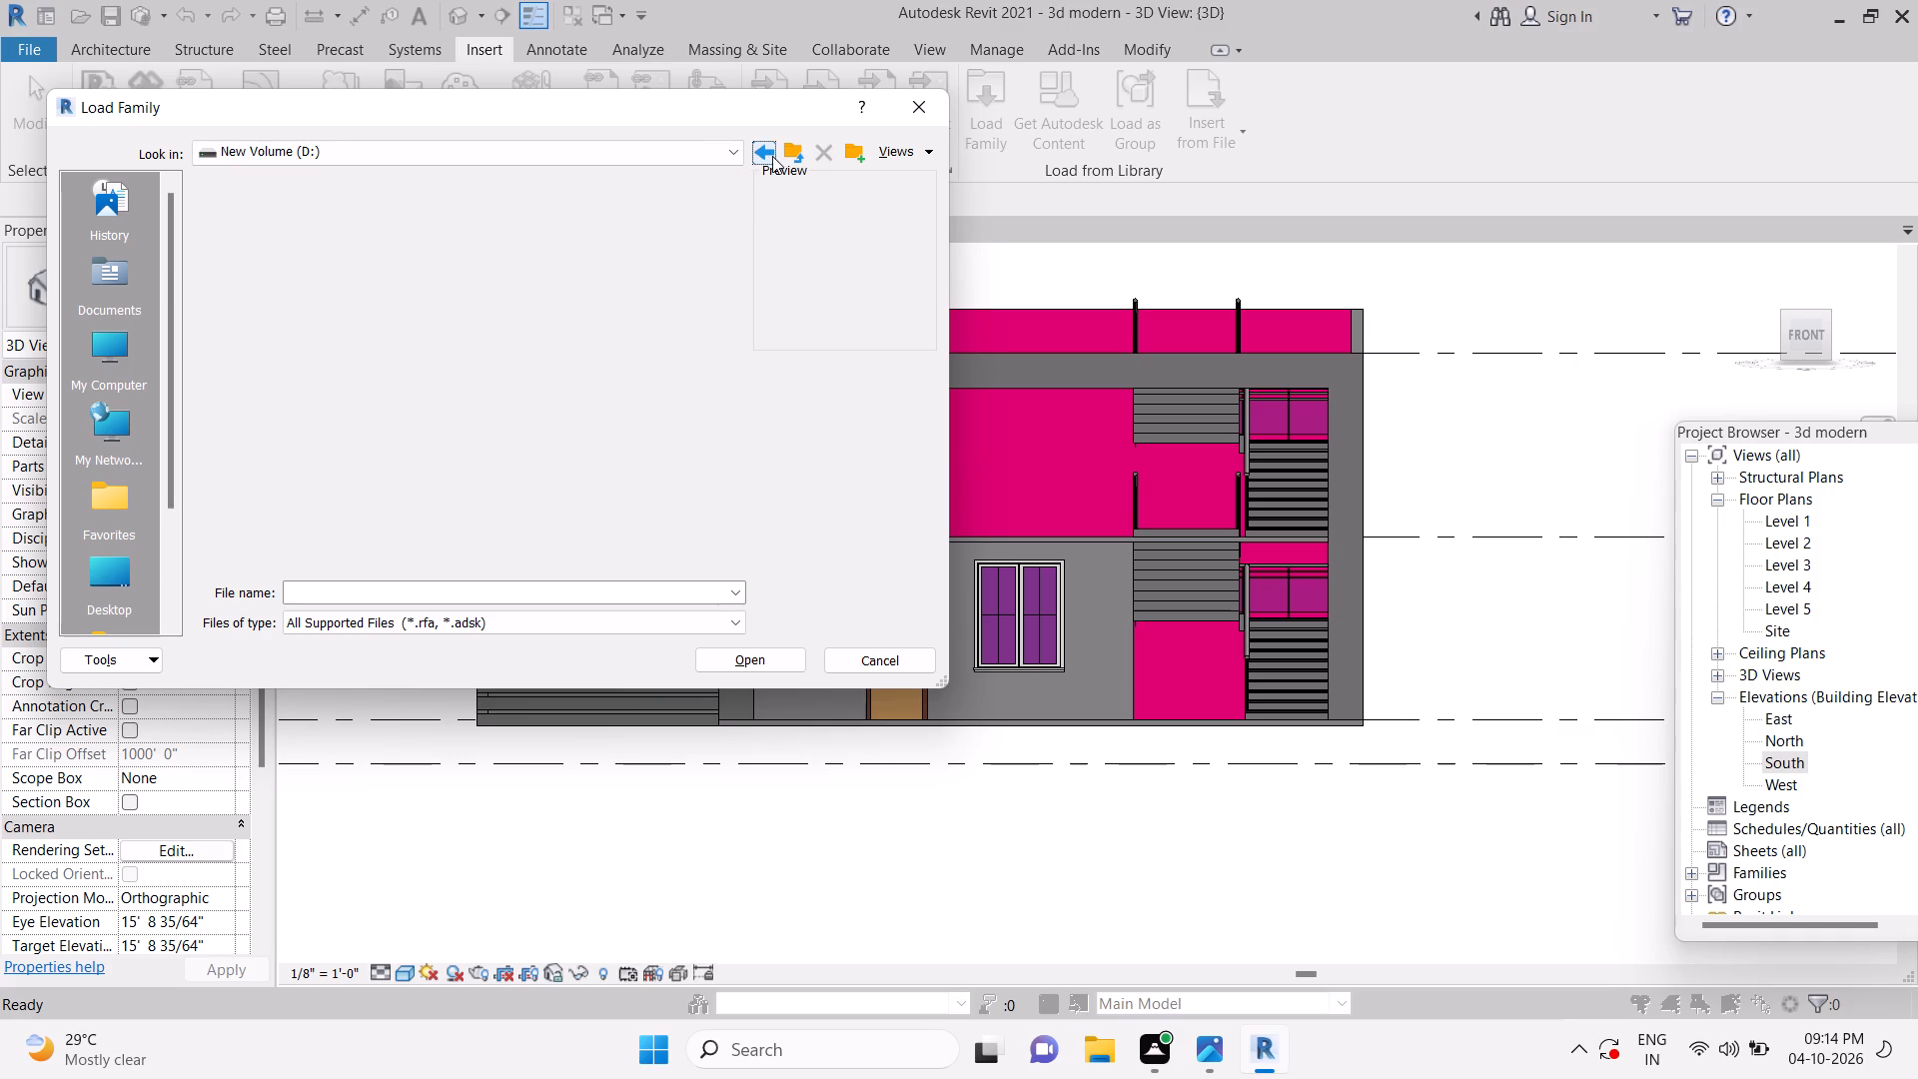
pyautogui.click(772, 156)
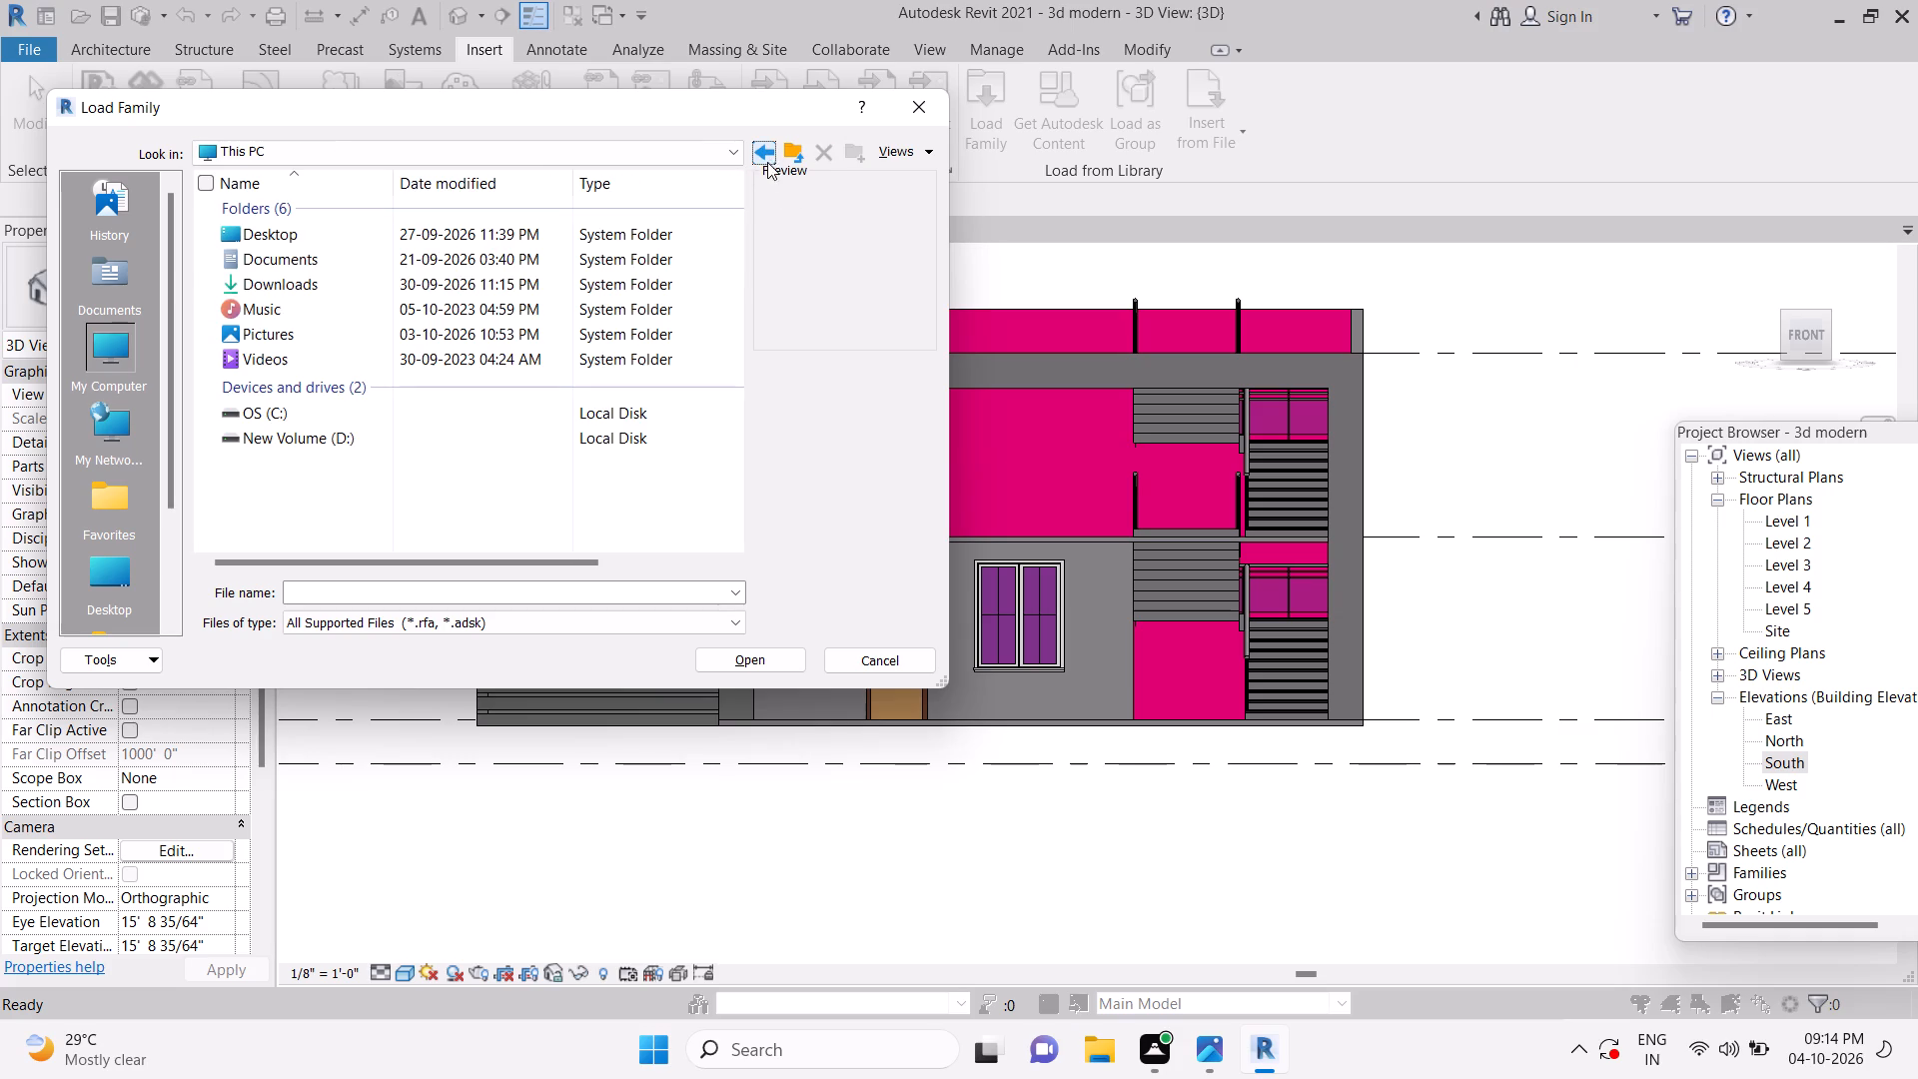
# Load the family Porte r├⌐no deux vantaux BALADE M├⌐O from the BIMobject Entrance door BALADE range - Double door folder in Downloads.
pyautogui.doubleClick(338, 288)
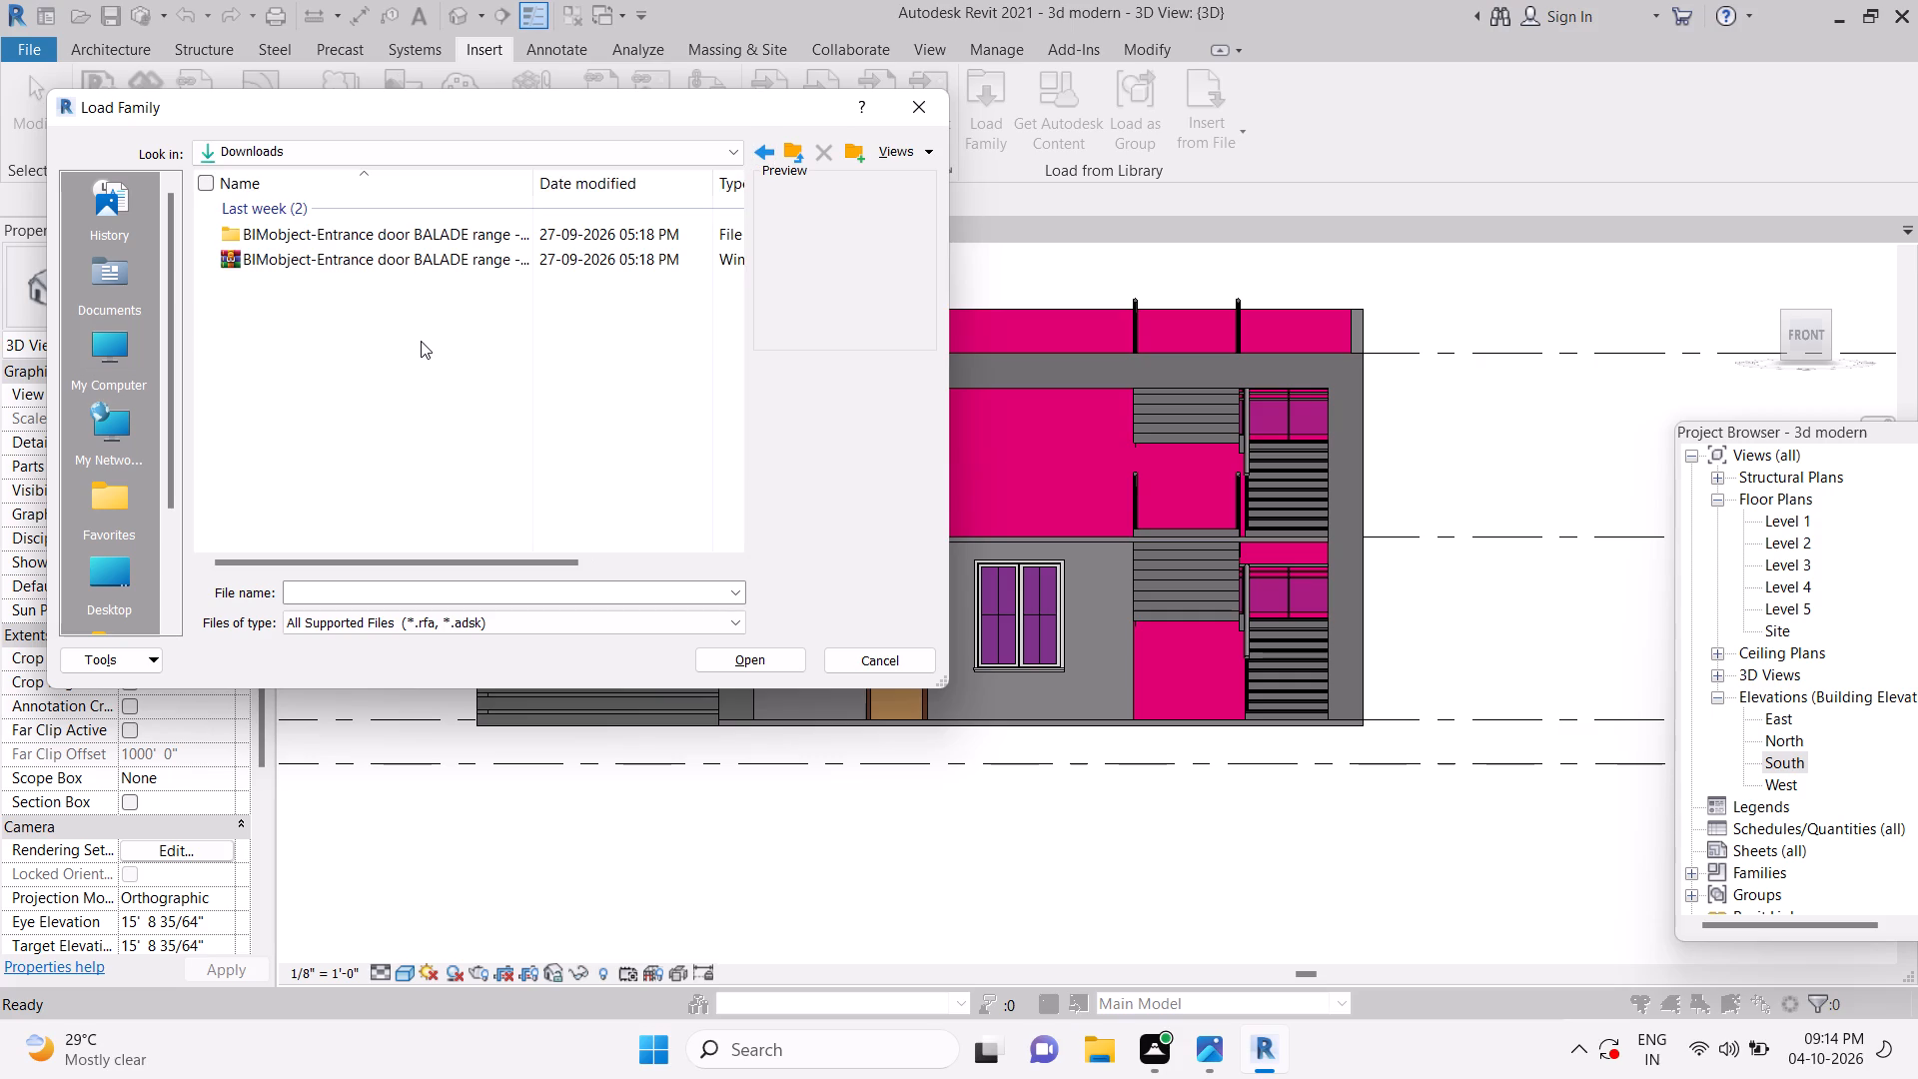
pyautogui.doubleClick(356, 235)
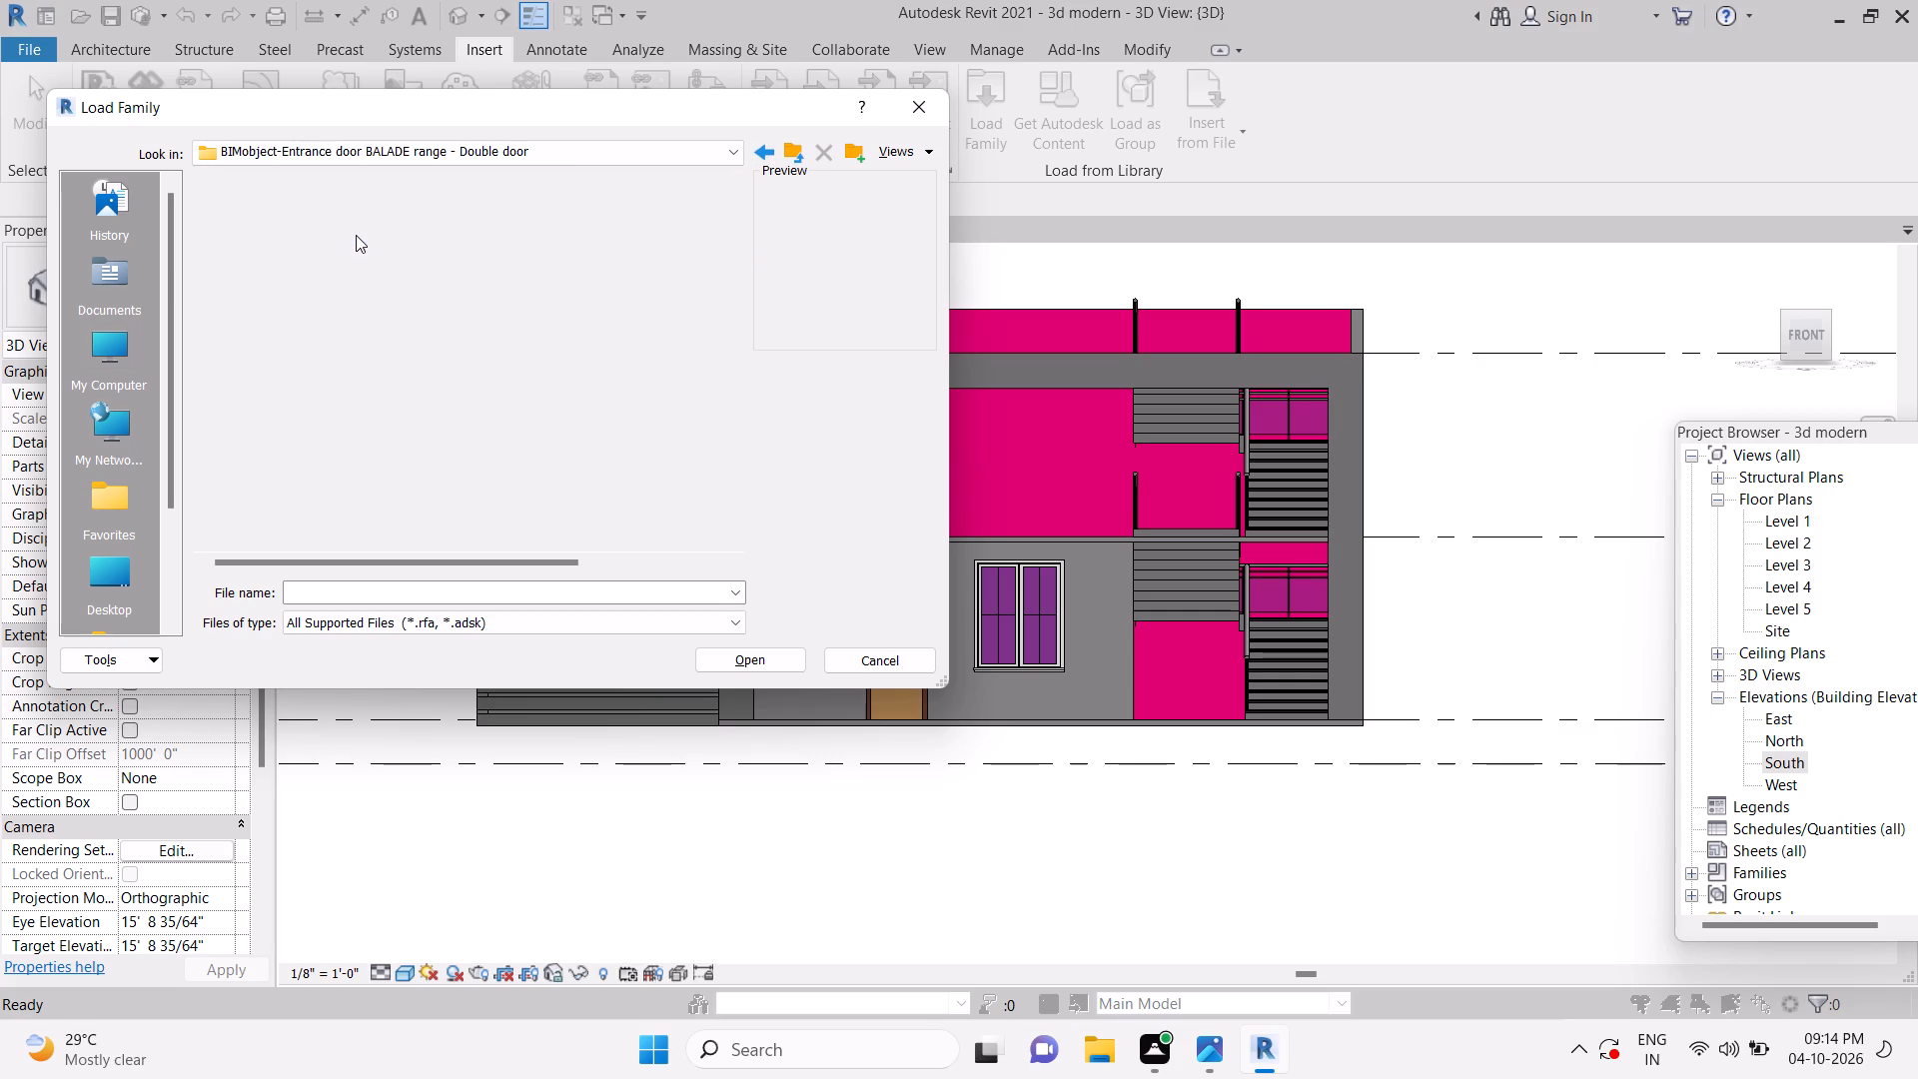
pyautogui.doubleClick(366, 218)
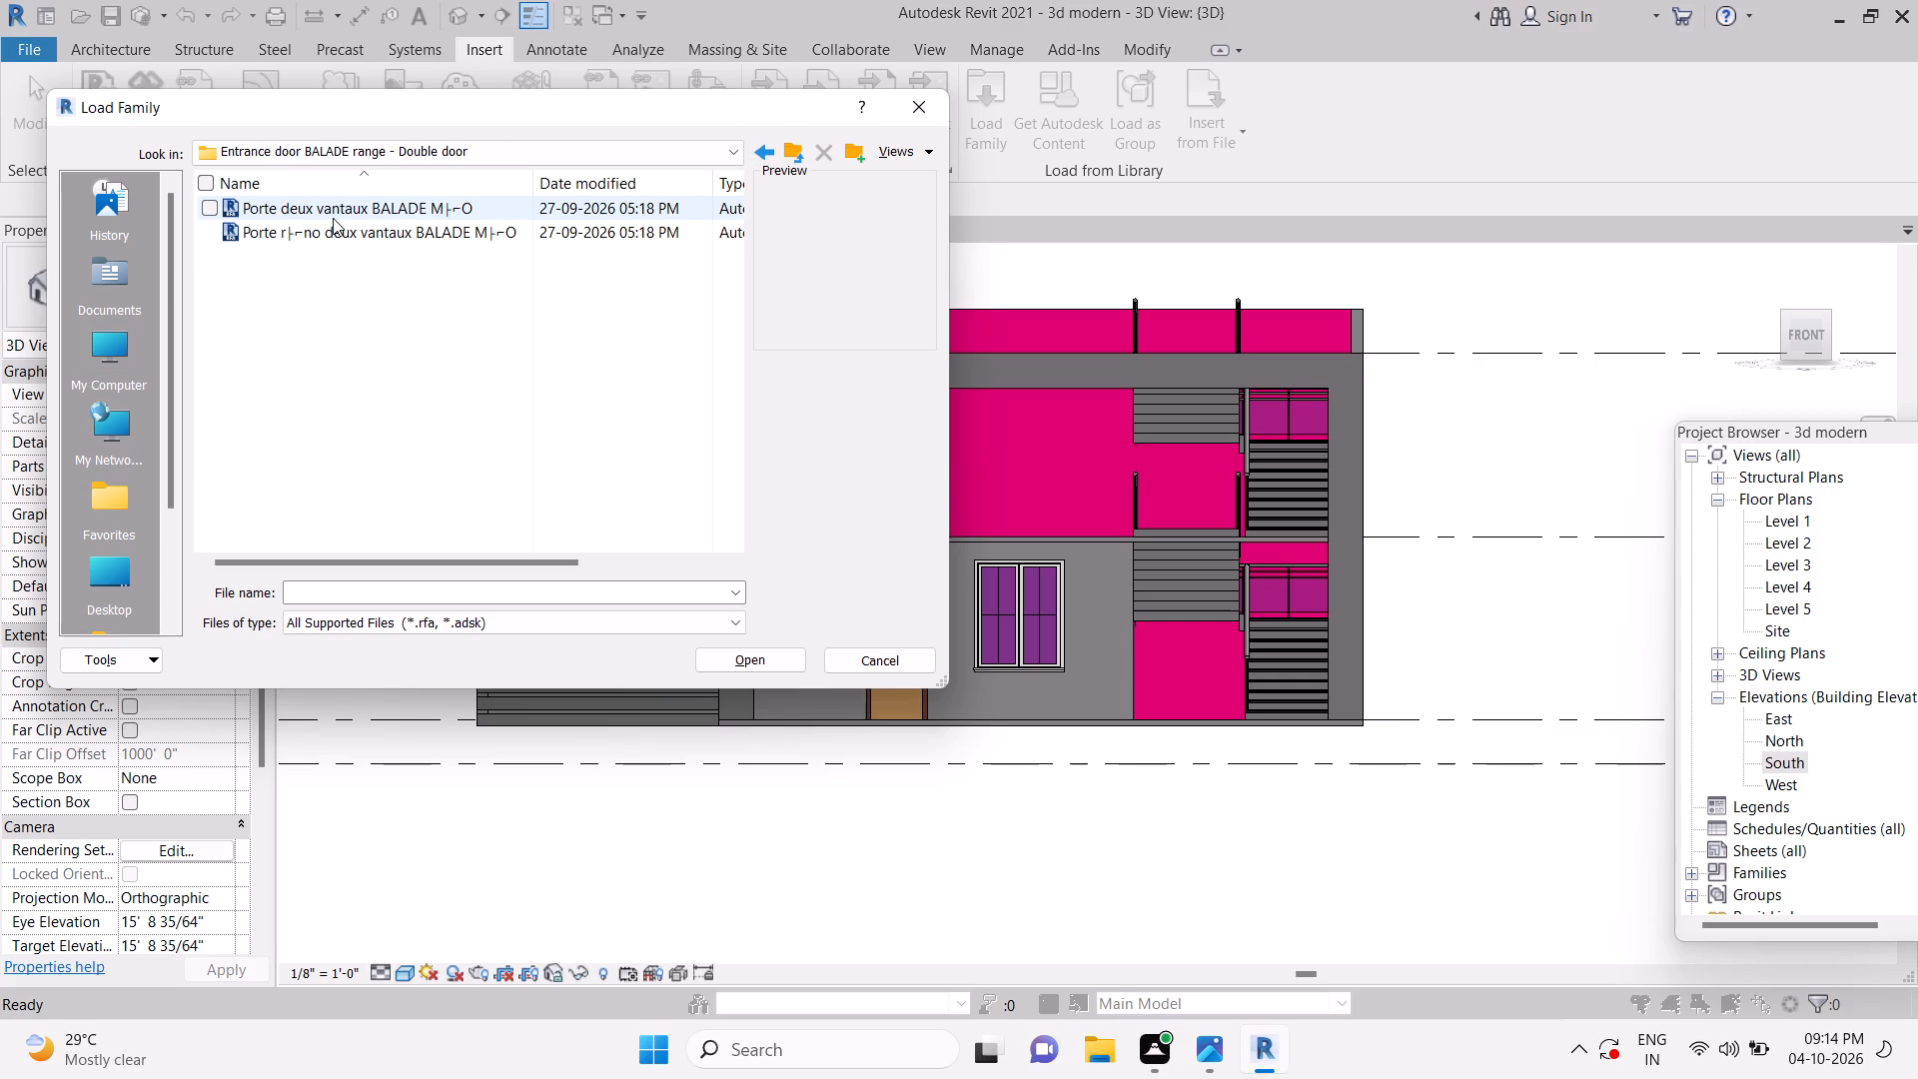
pyautogui.click(327, 239)
pyautogui.click(773, 653)
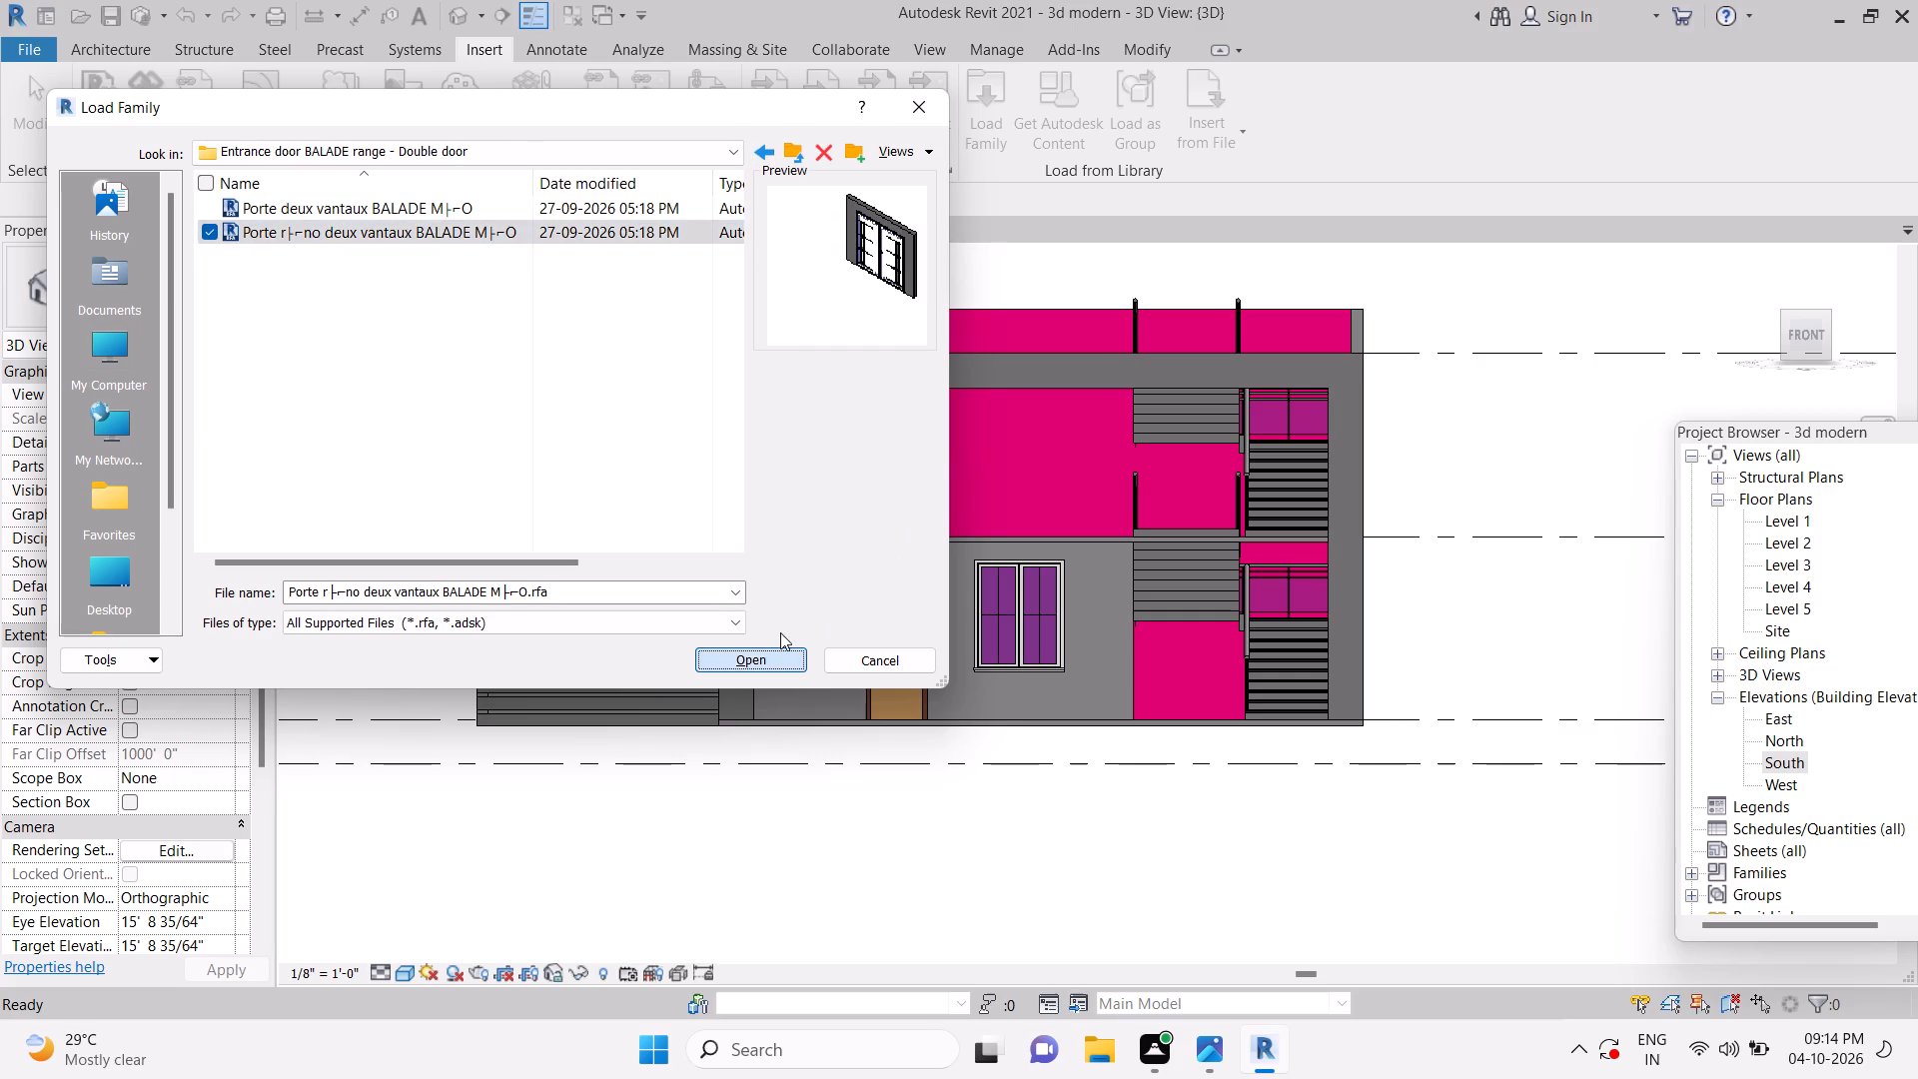
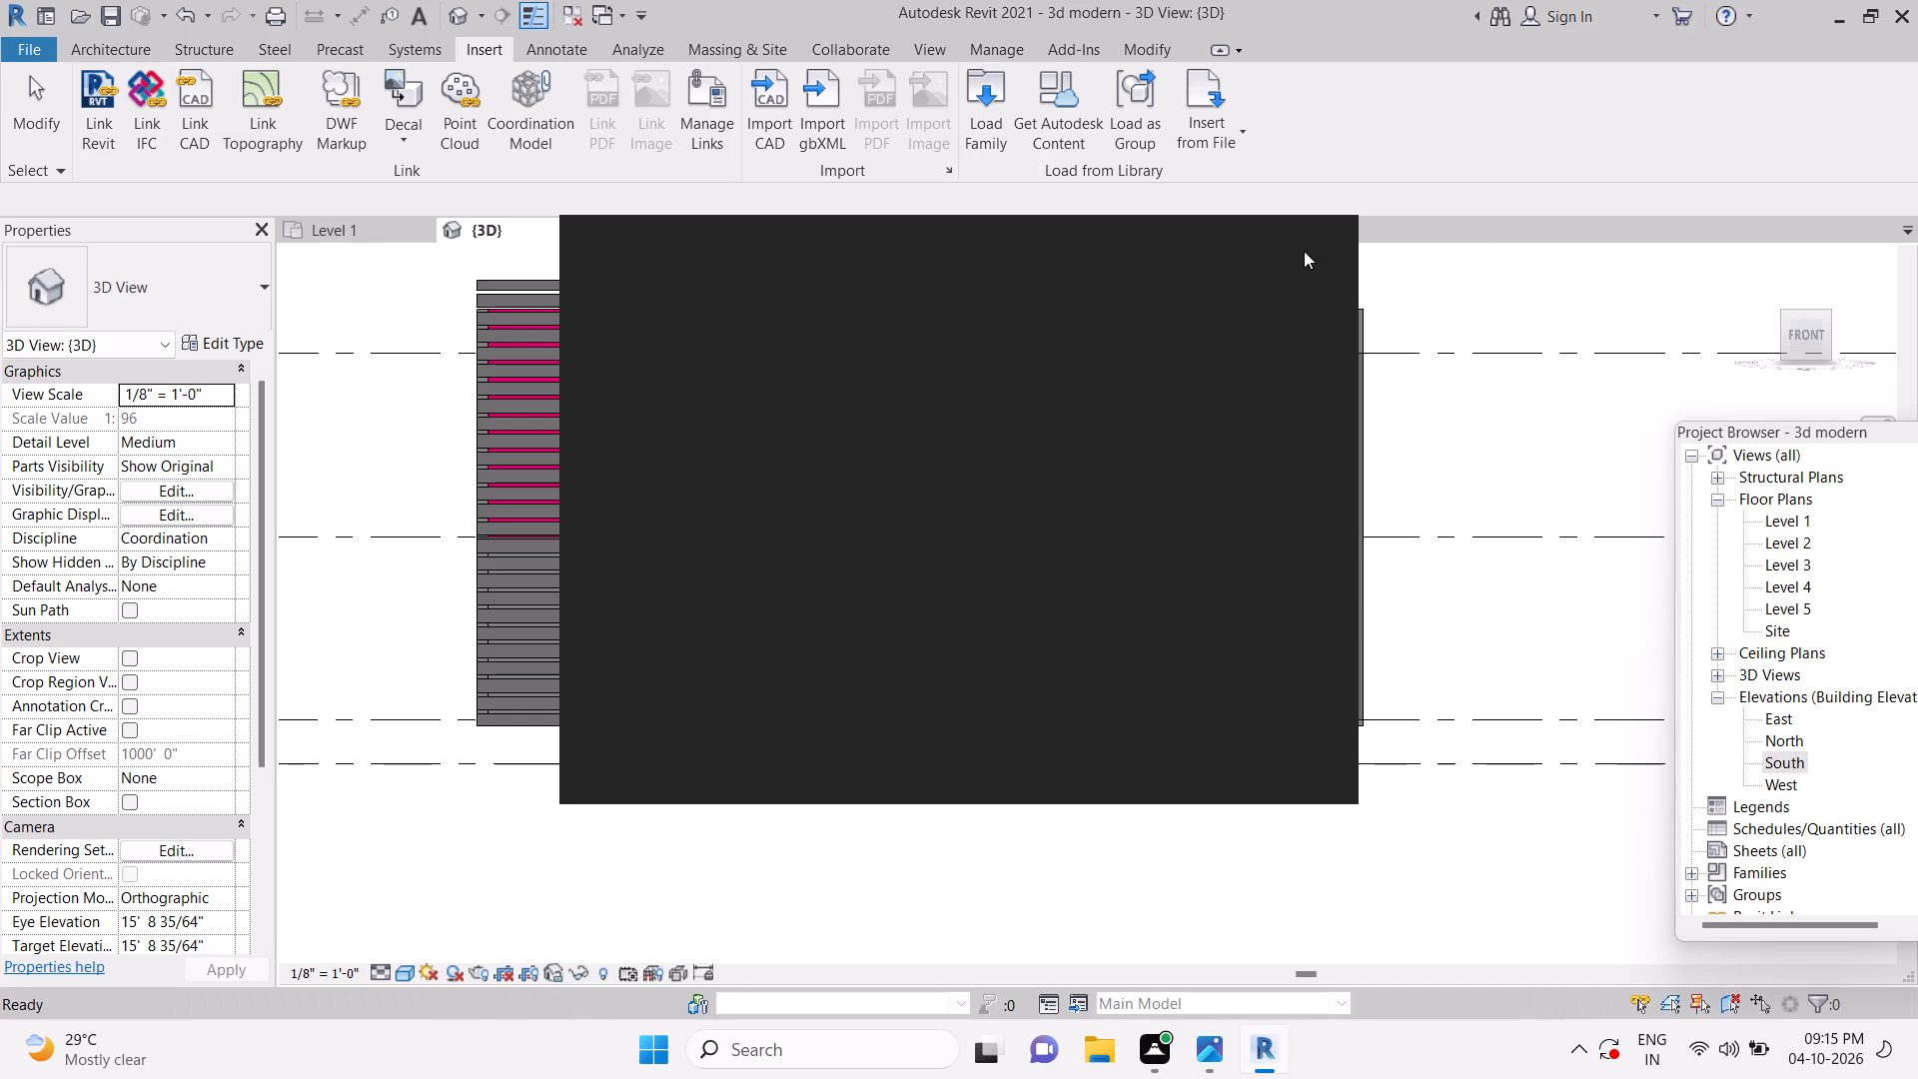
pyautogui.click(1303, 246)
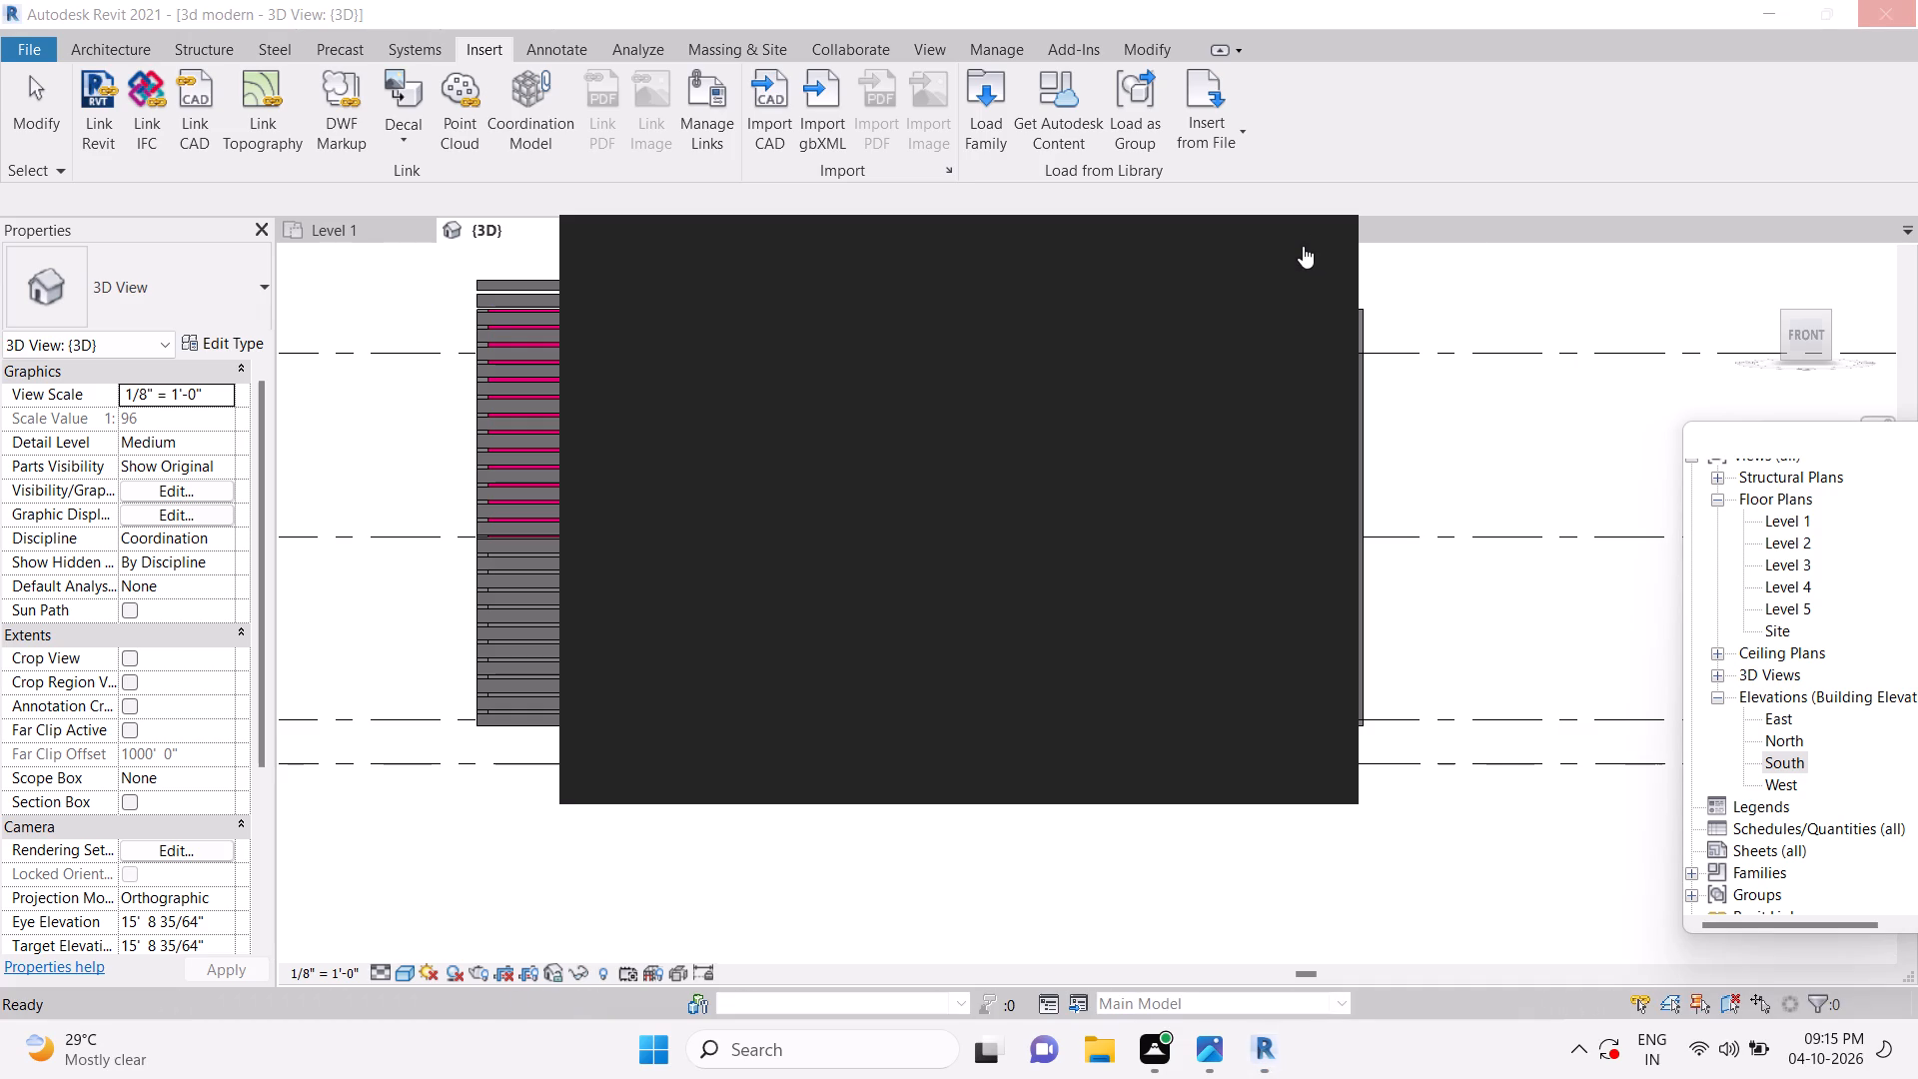
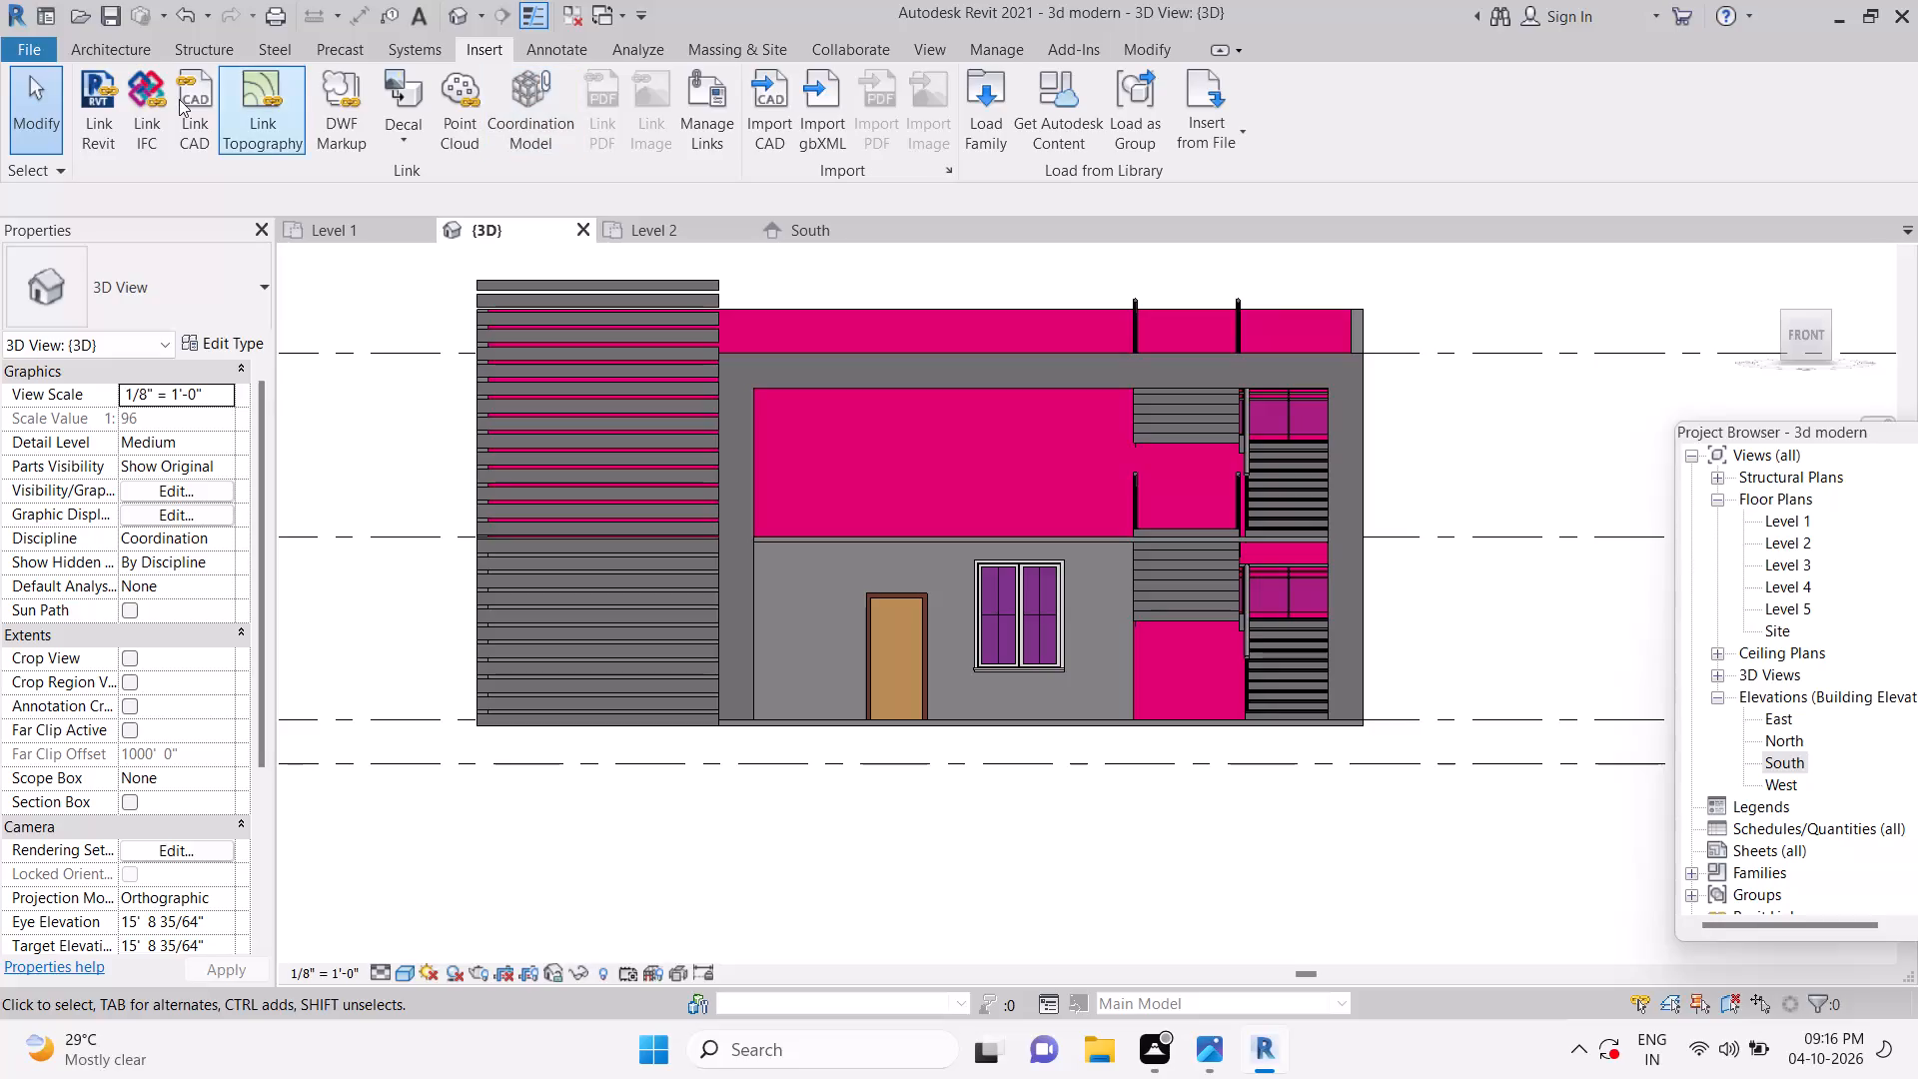
# Place the two-leaf BALADE door in the ground-floor wall behind the staircase, centred about 5'-0" from the wall's end.
pyautogui.click(145, 51)
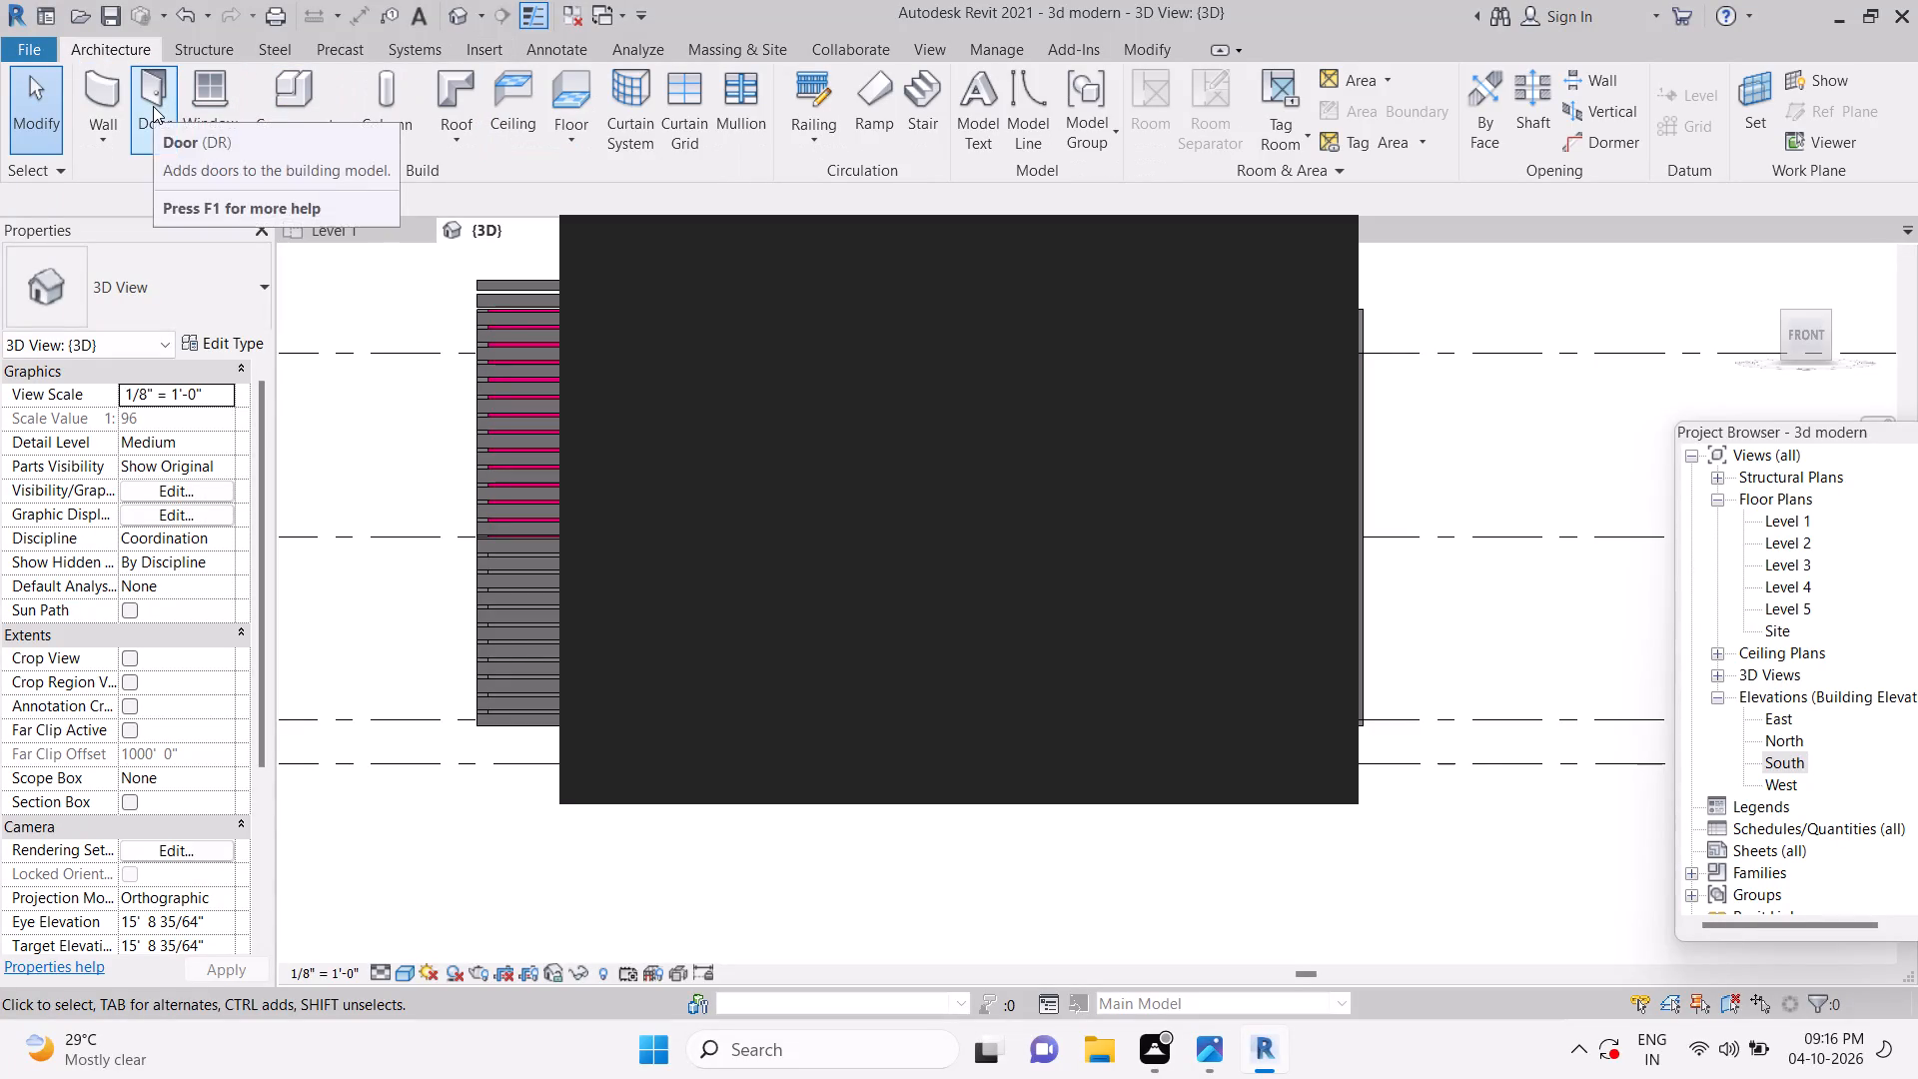
pyautogui.click(153, 106)
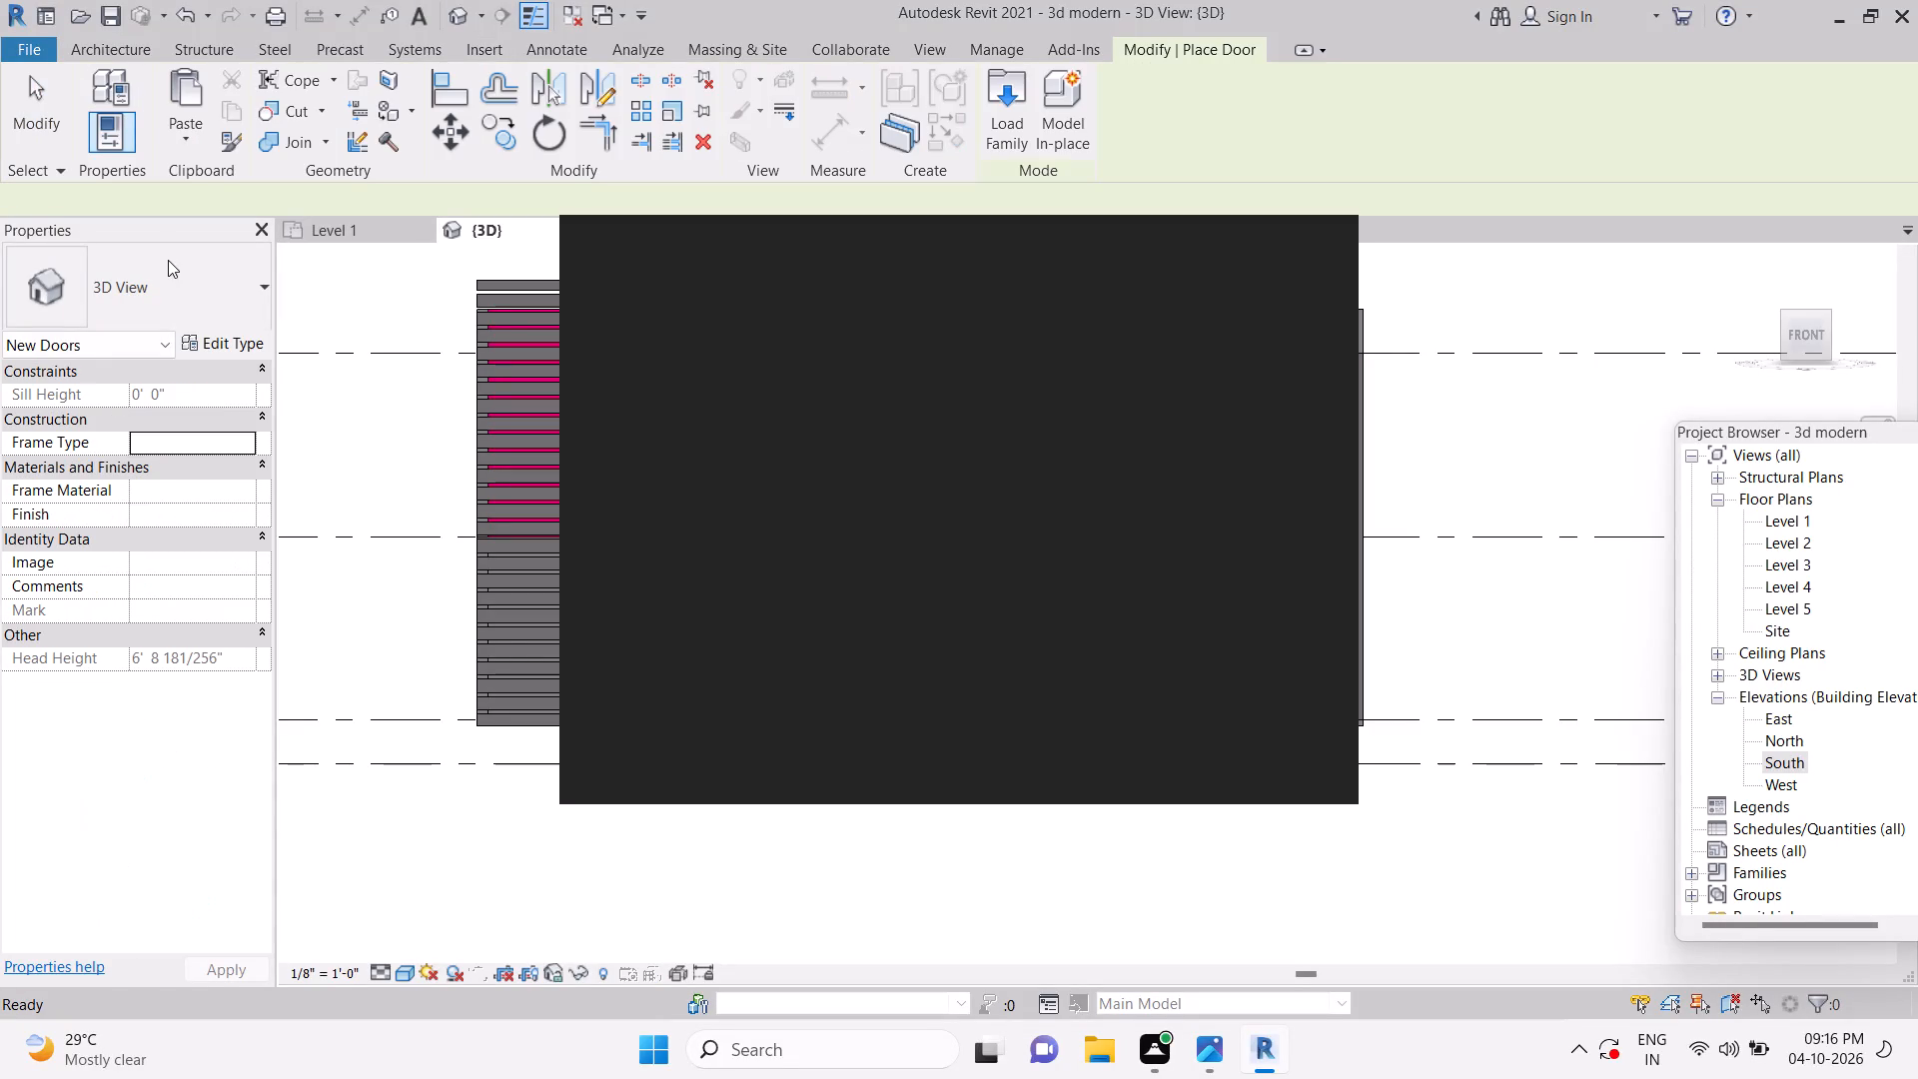
pyautogui.click(1320, 244)
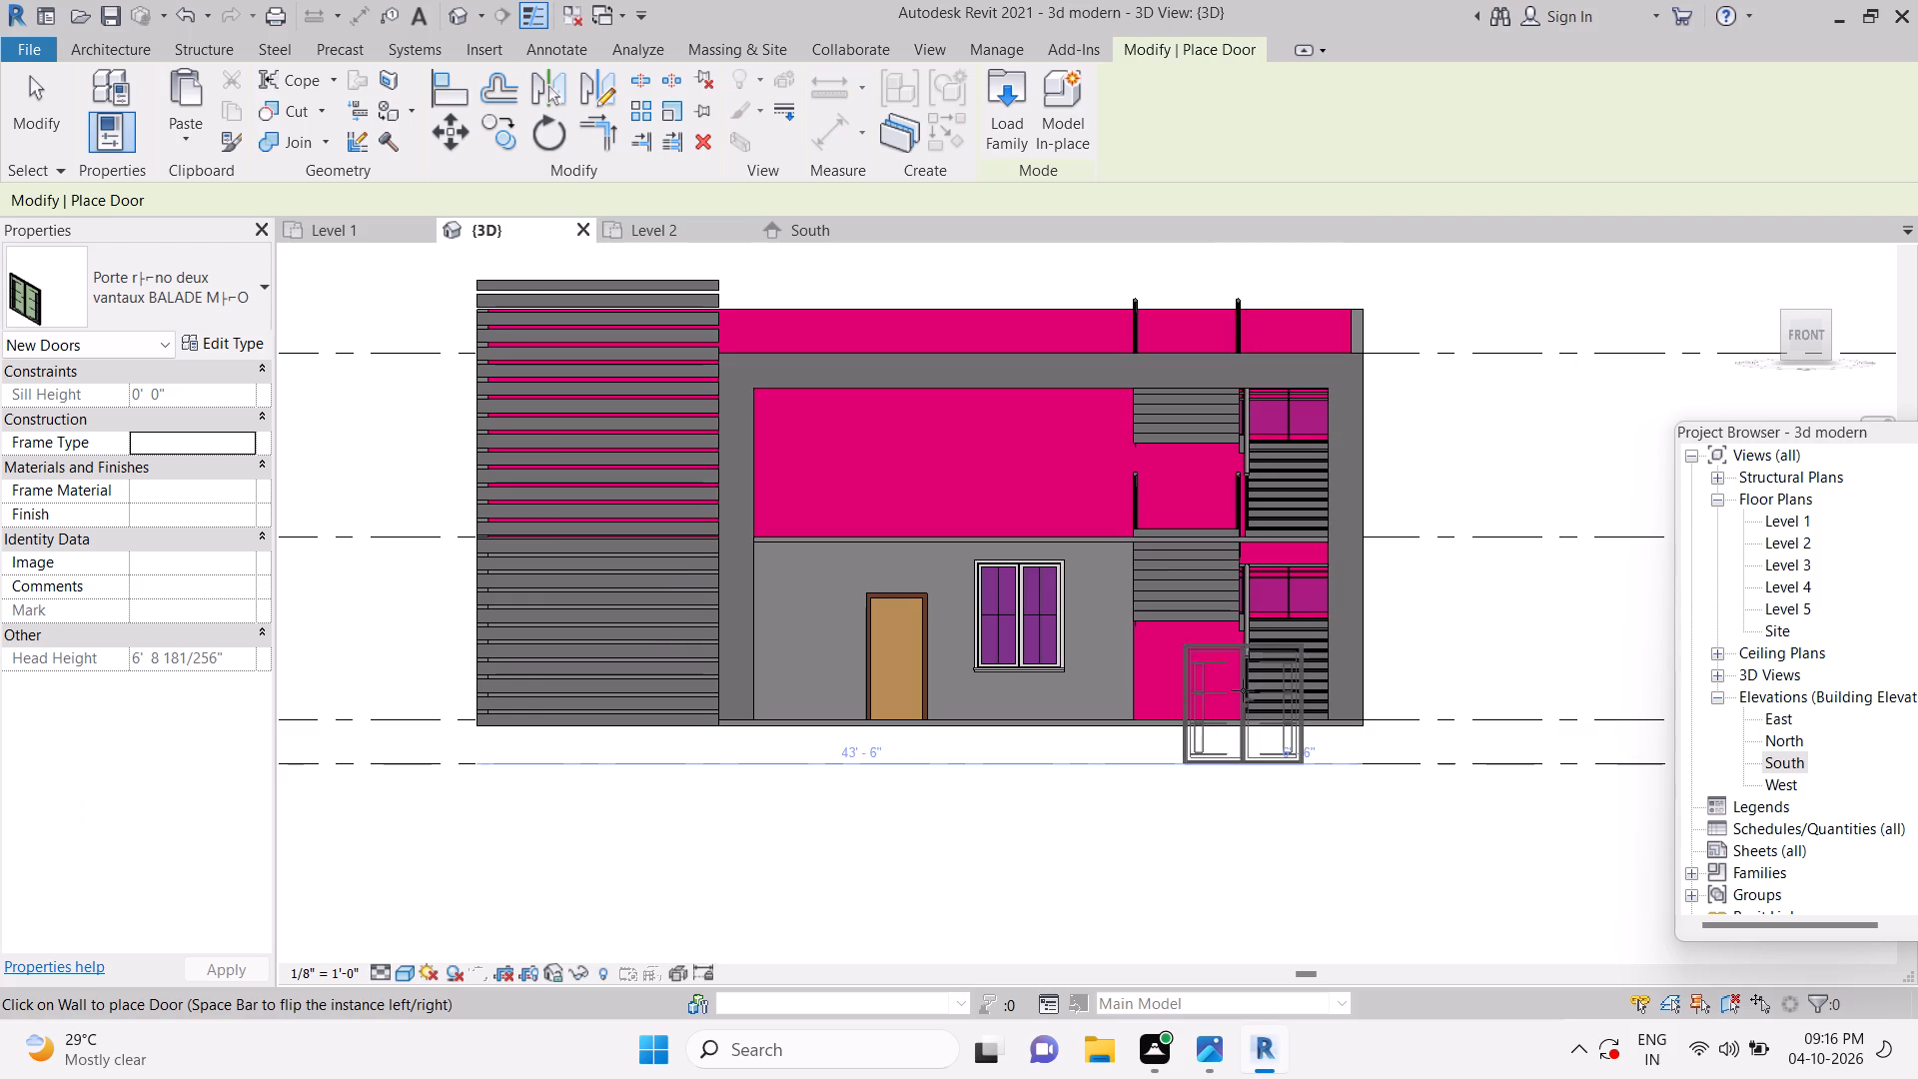
pyautogui.scroll(3, 1284, 650)
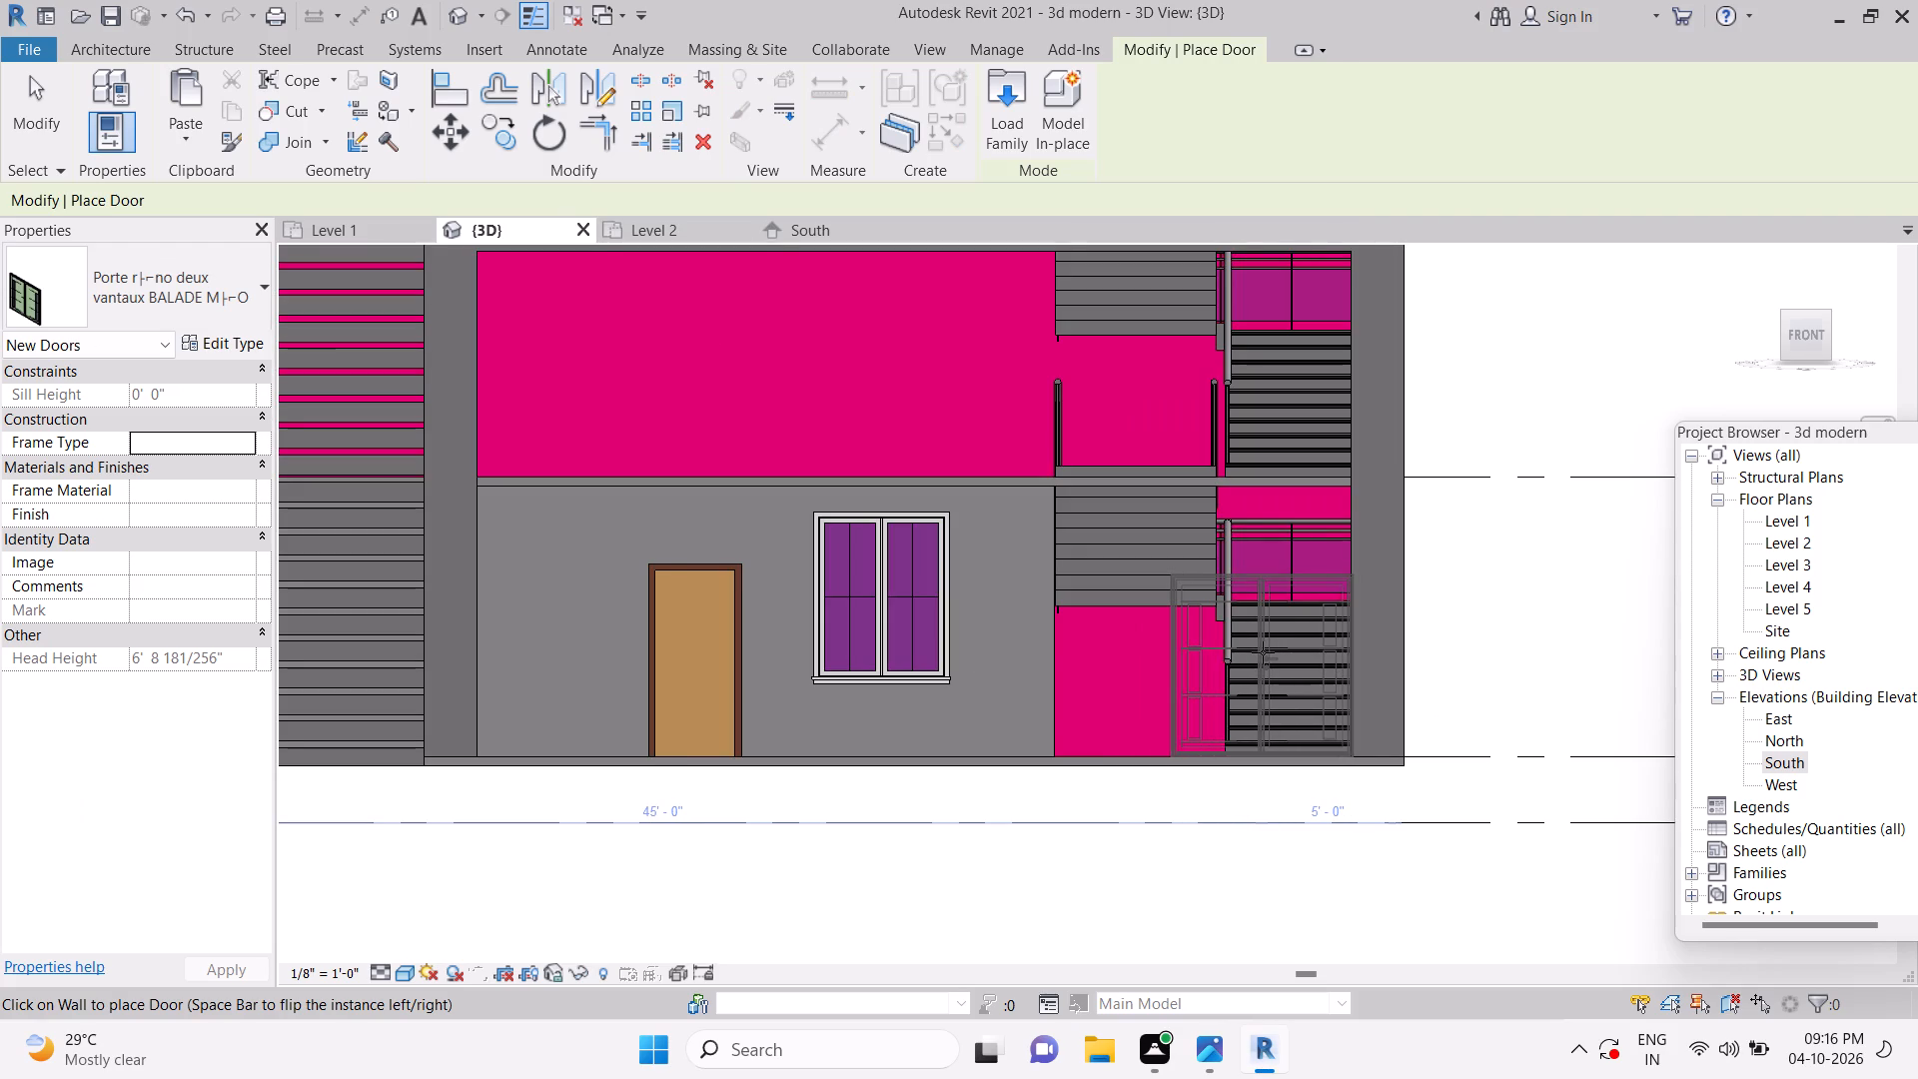
pyautogui.click(1263, 652)
pyautogui.press('Escape')
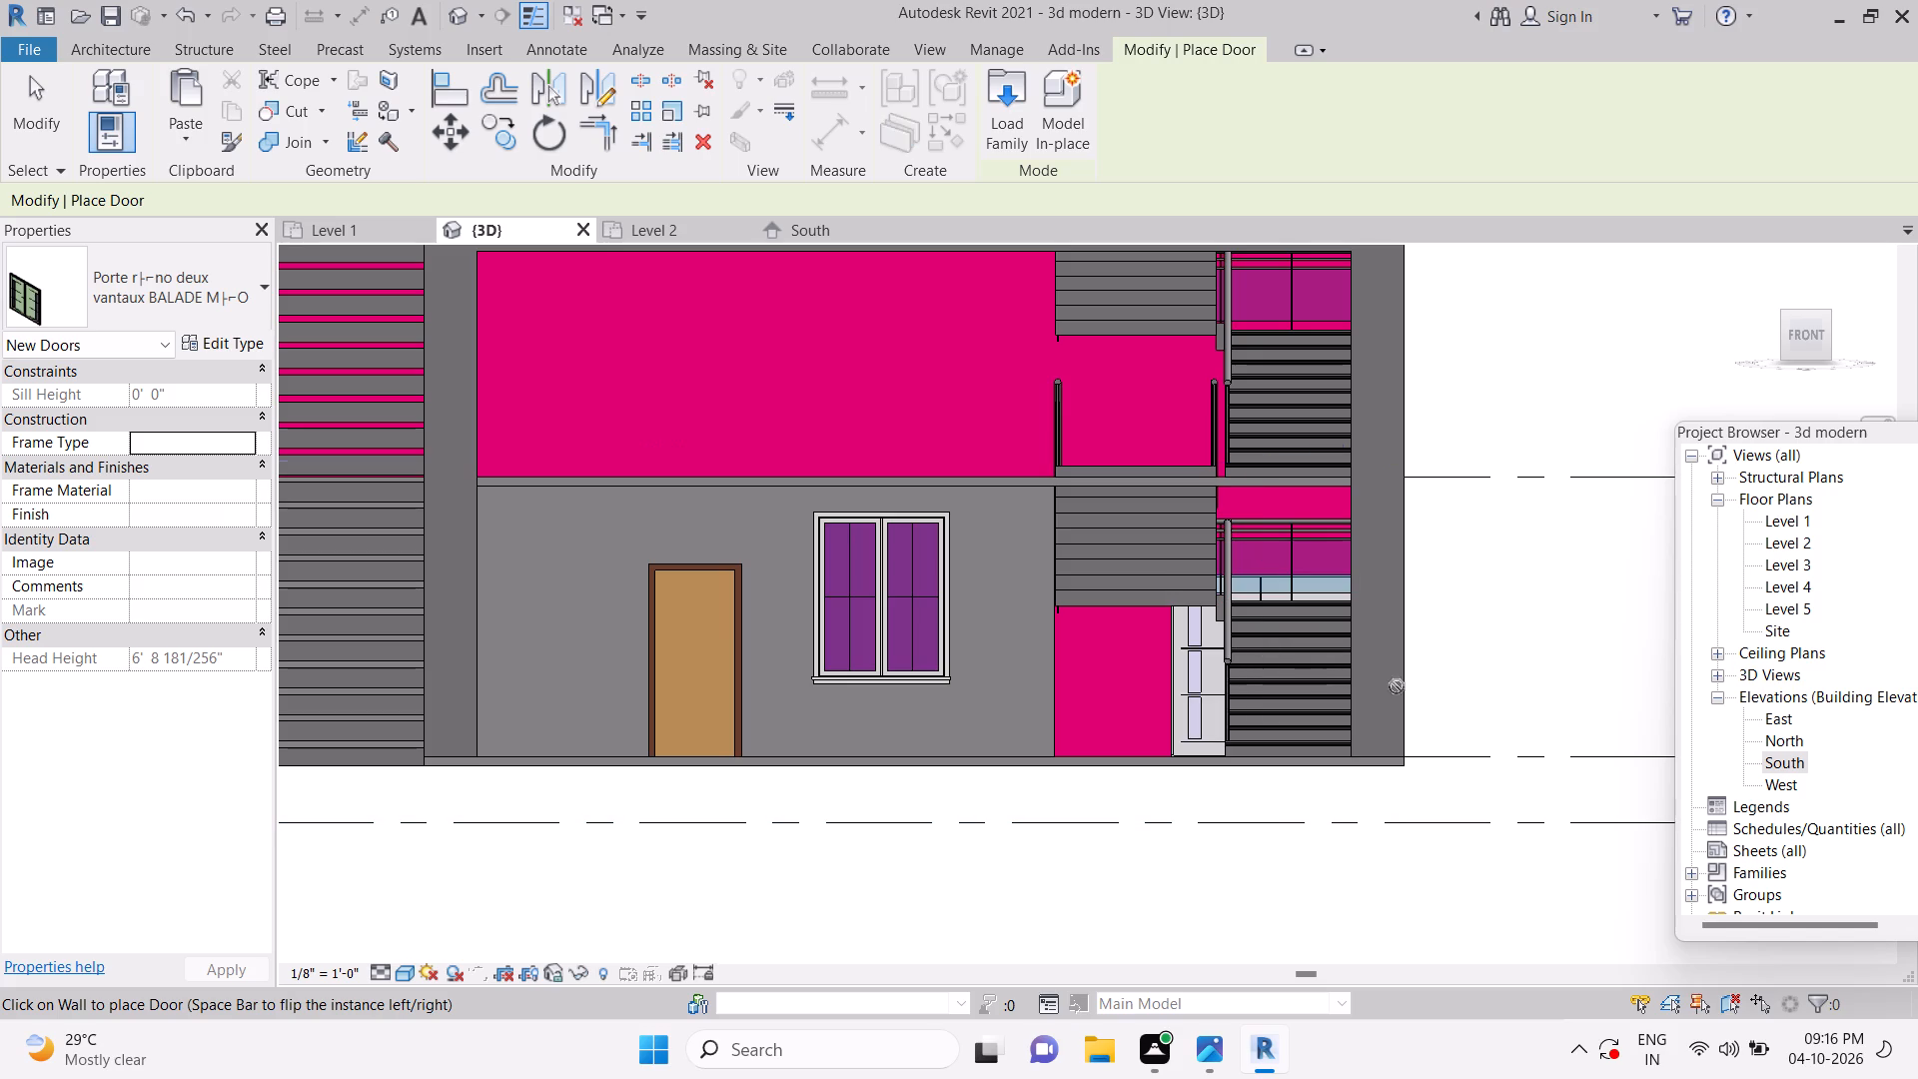
pyautogui.press('Escape')
pyautogui.press('Escape')
pyautogui.press('Escape')
pyautogui.press('Escape')
pyautogui.press('Escape')
pyautogui.press('Escape')
pyautogui.press('Escape')
pyautogui.press('Escape')
pyautogui.press('Escape')
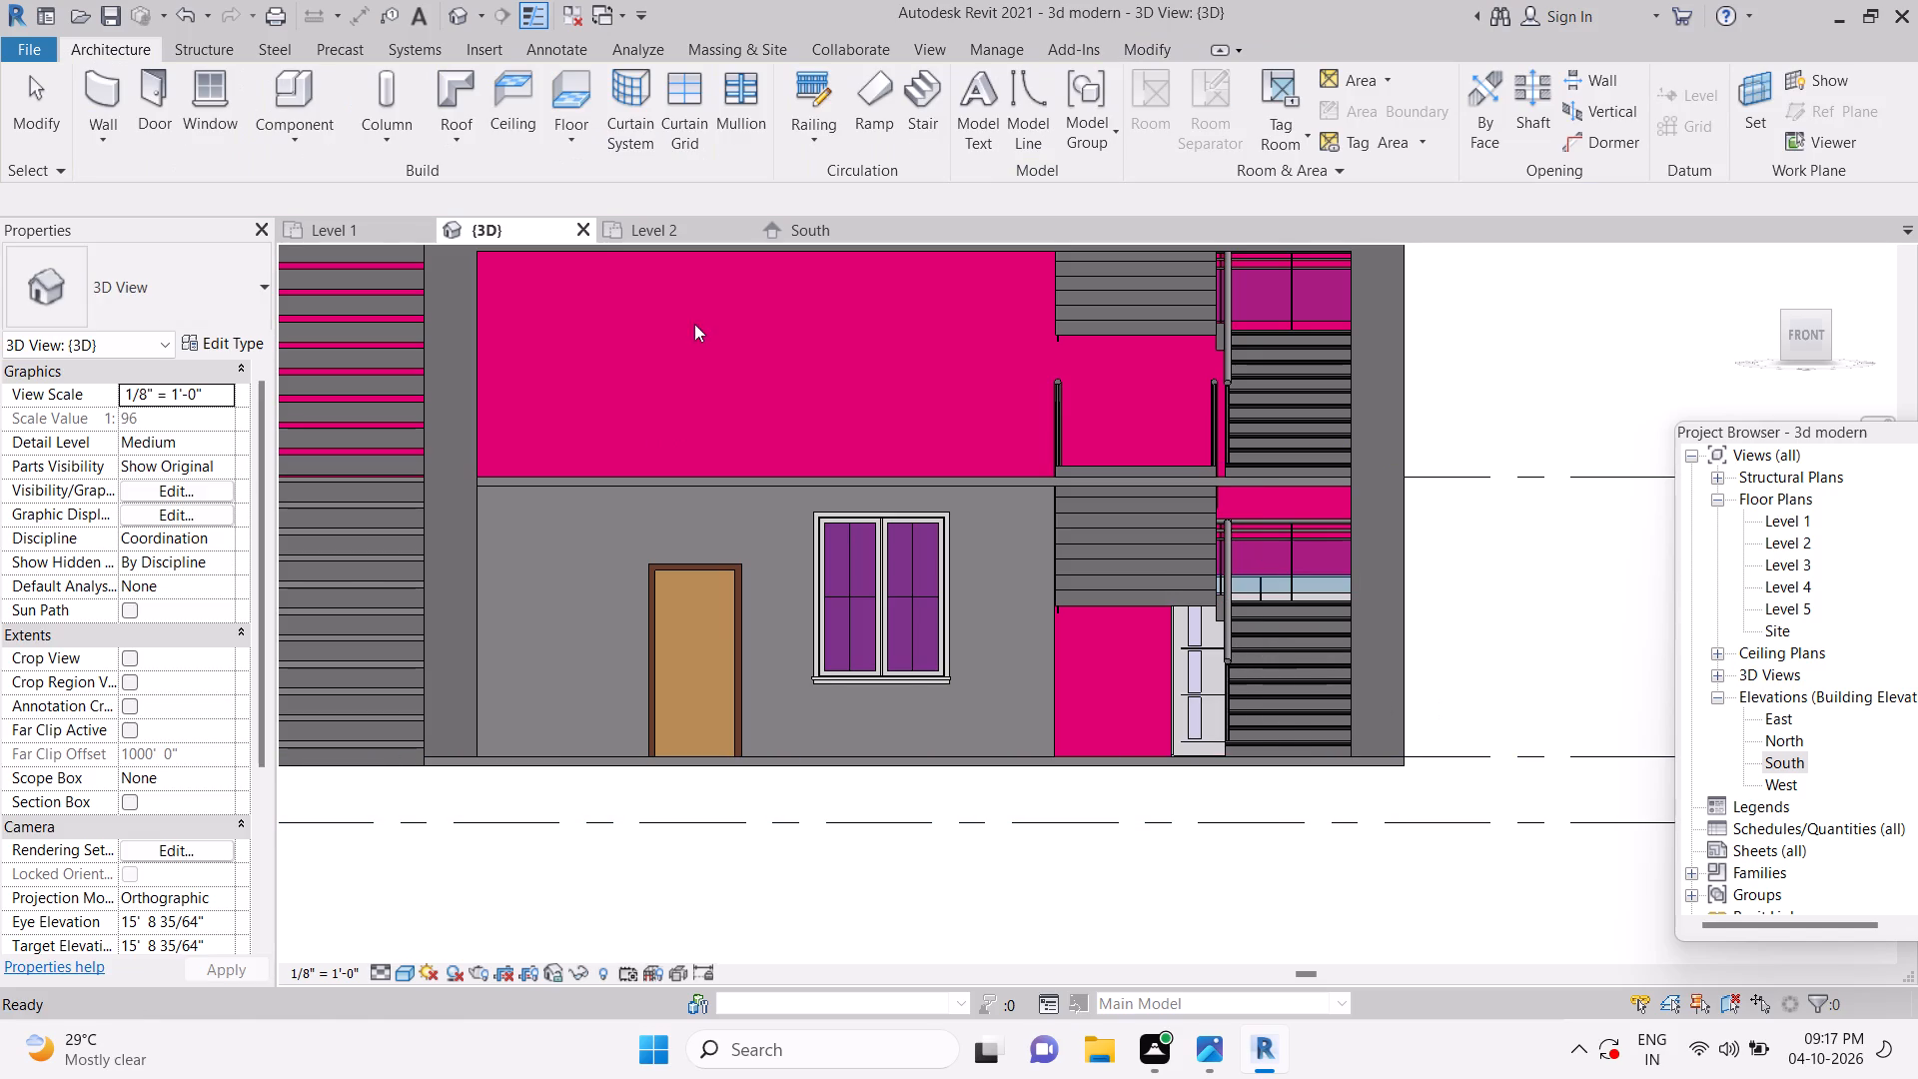
pyautogui.press('Escape')
# In the Level 2 plan, flip the new double door in the rear wall so its leaves swing outward.
pyautogui.click(627, 233)
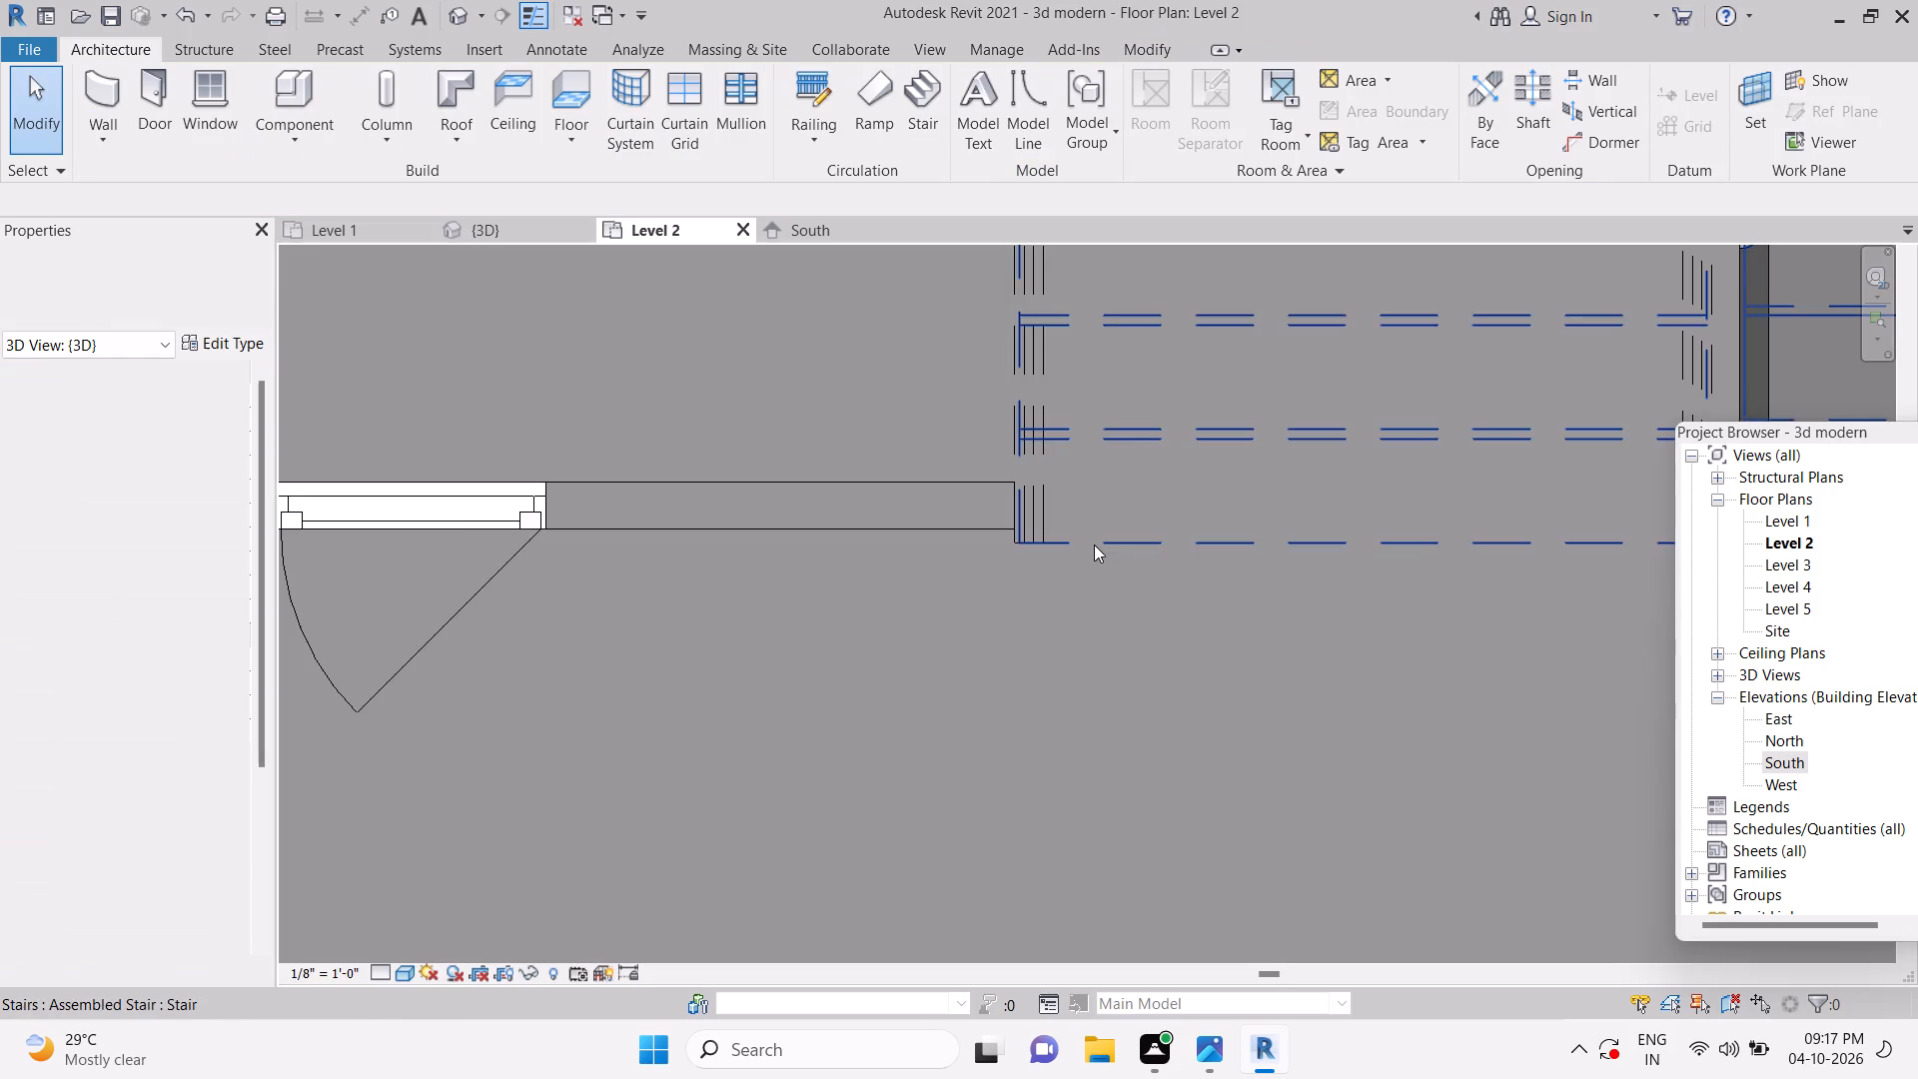
pyautogui.scroll(-18, 1087, 556)
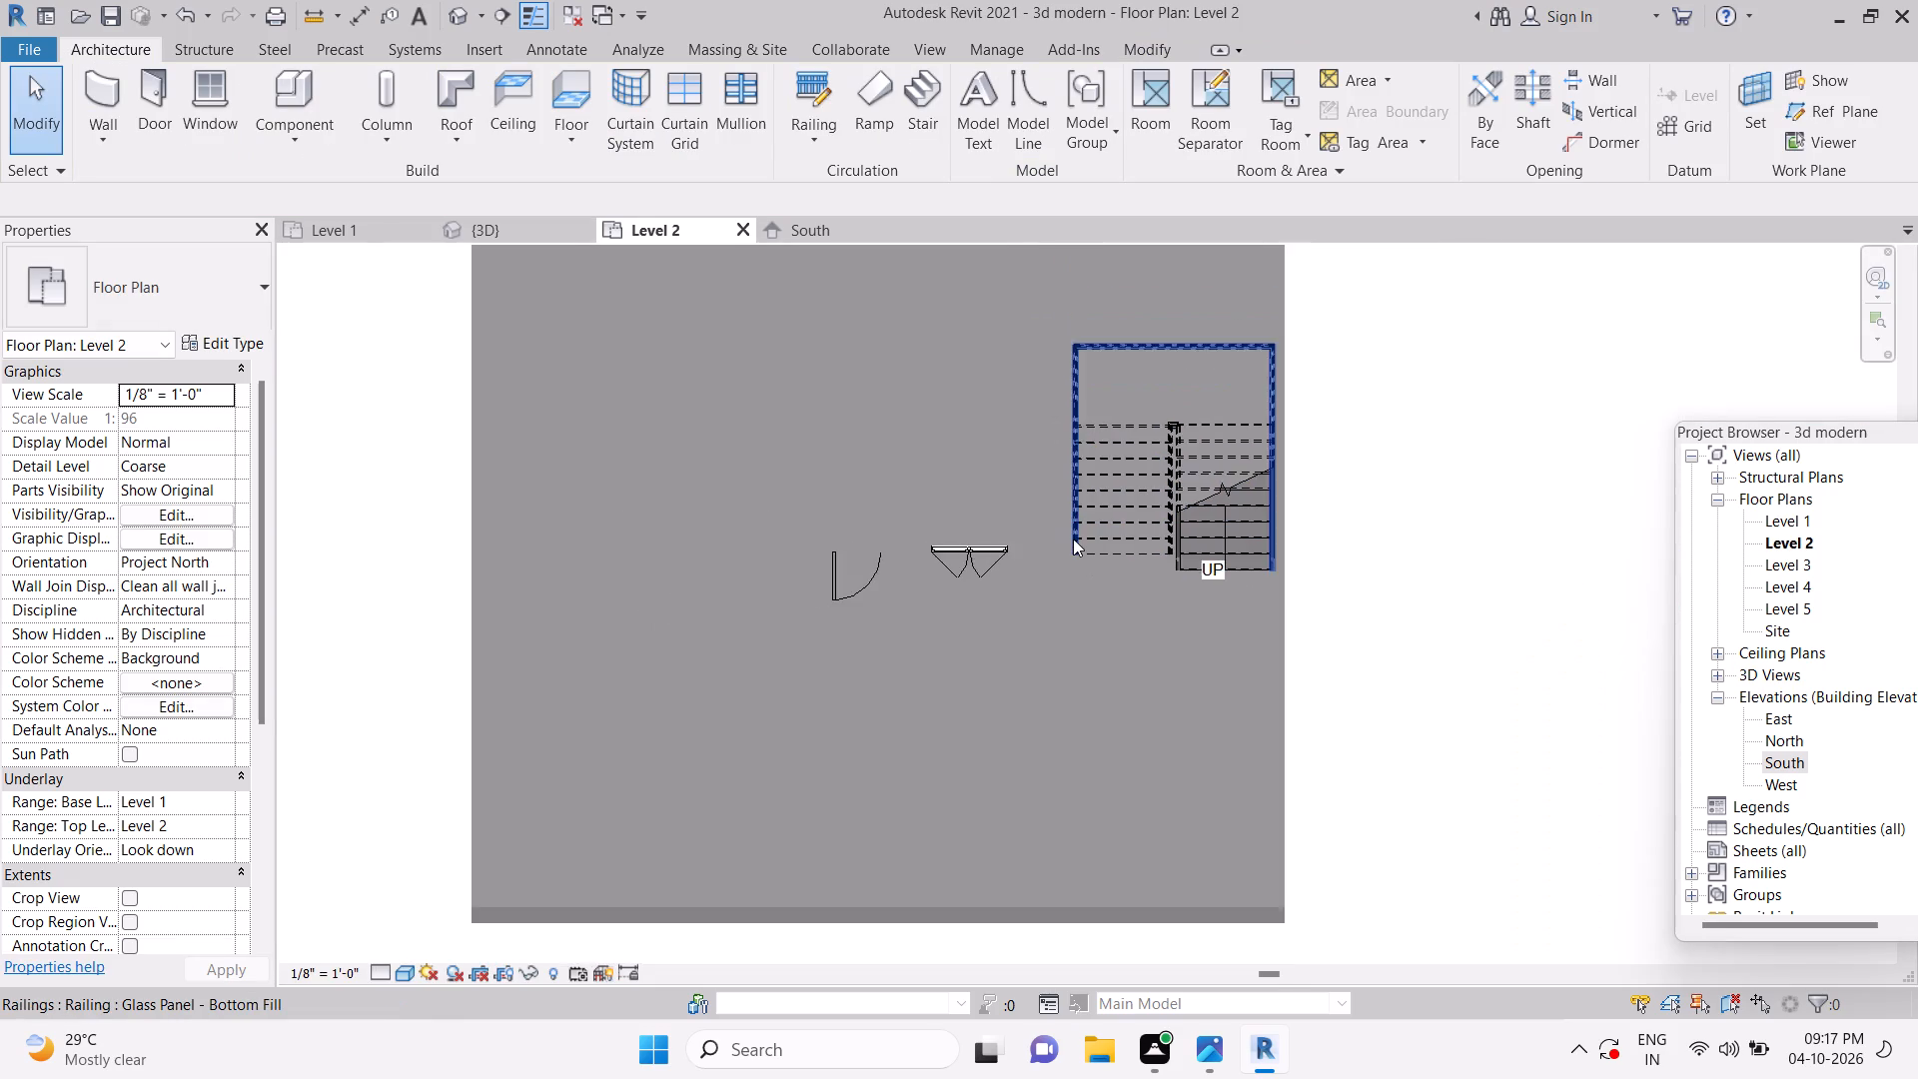
pyautogui.scroll(-4, 1074, 542)
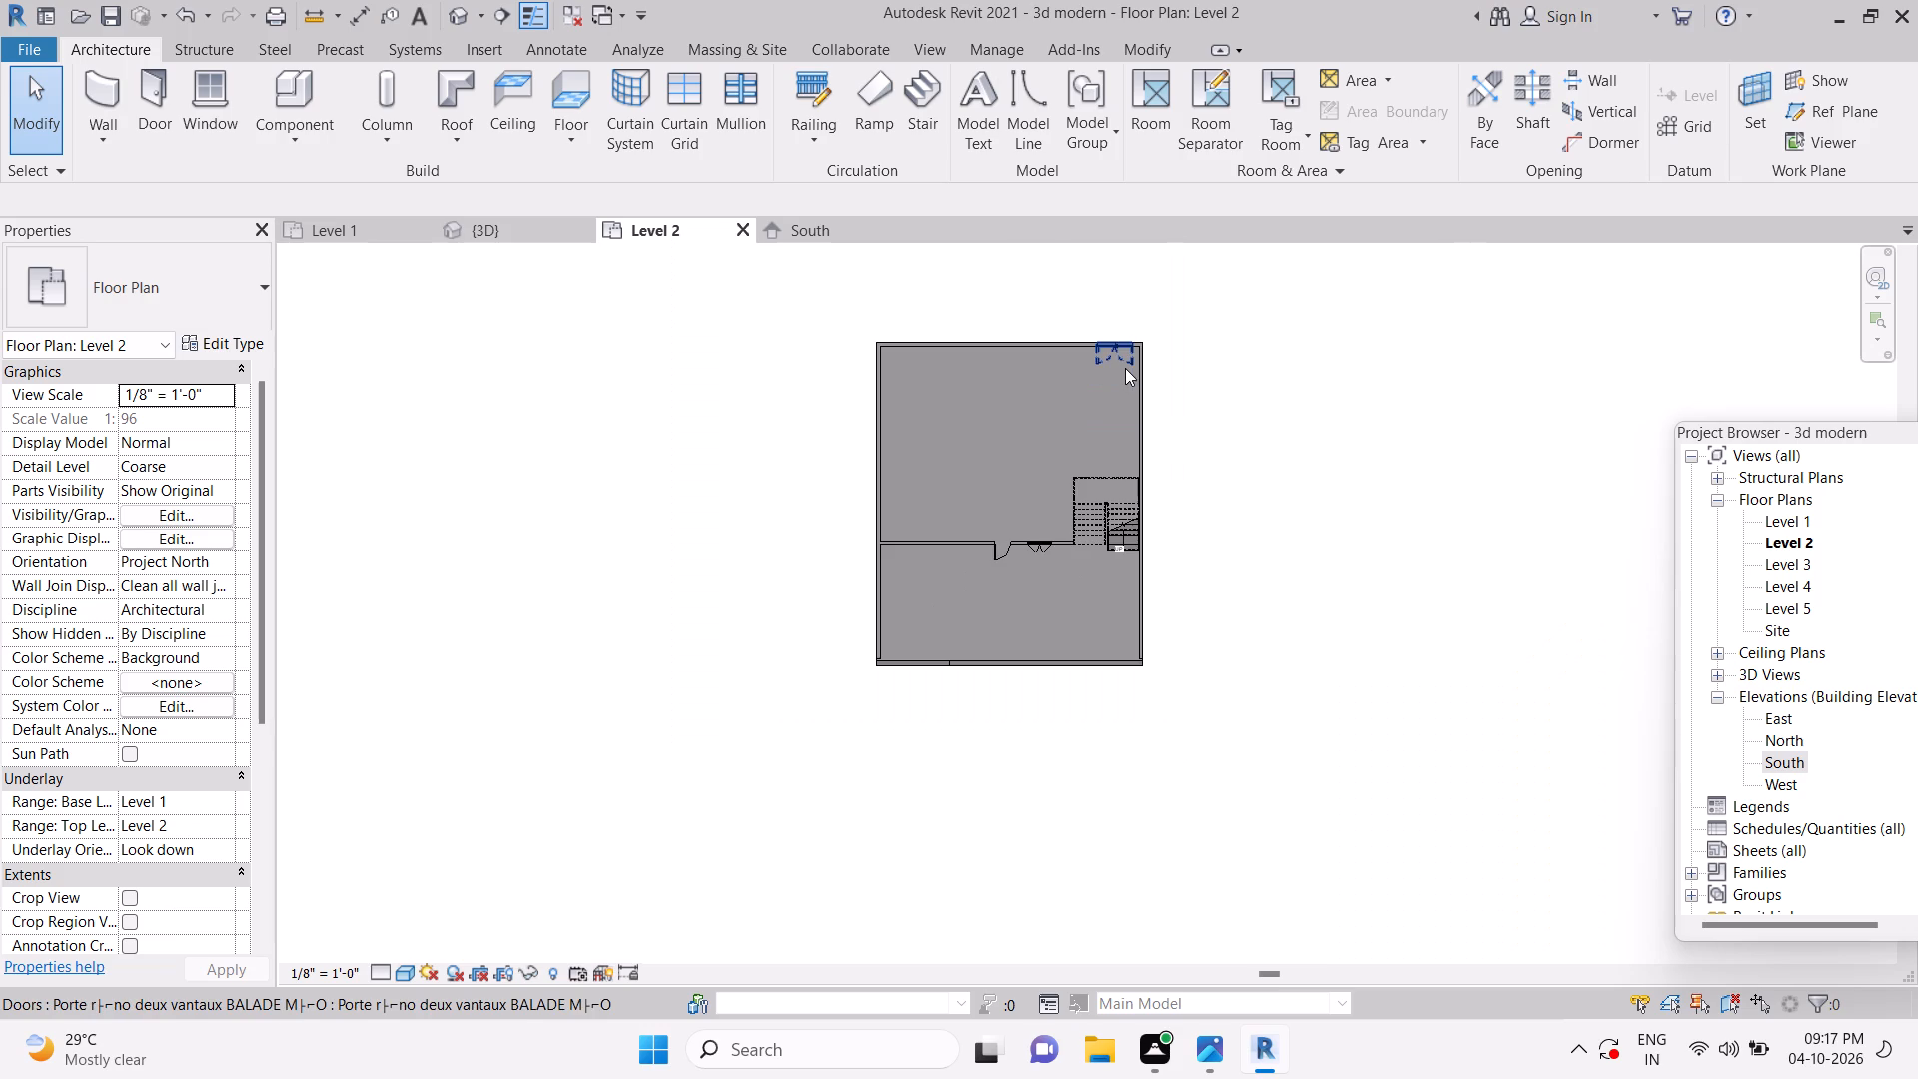
pyautogui.click(1125, 368)
pyautogui.scroll(4, 1125, 368)
pyautogui.press('space')
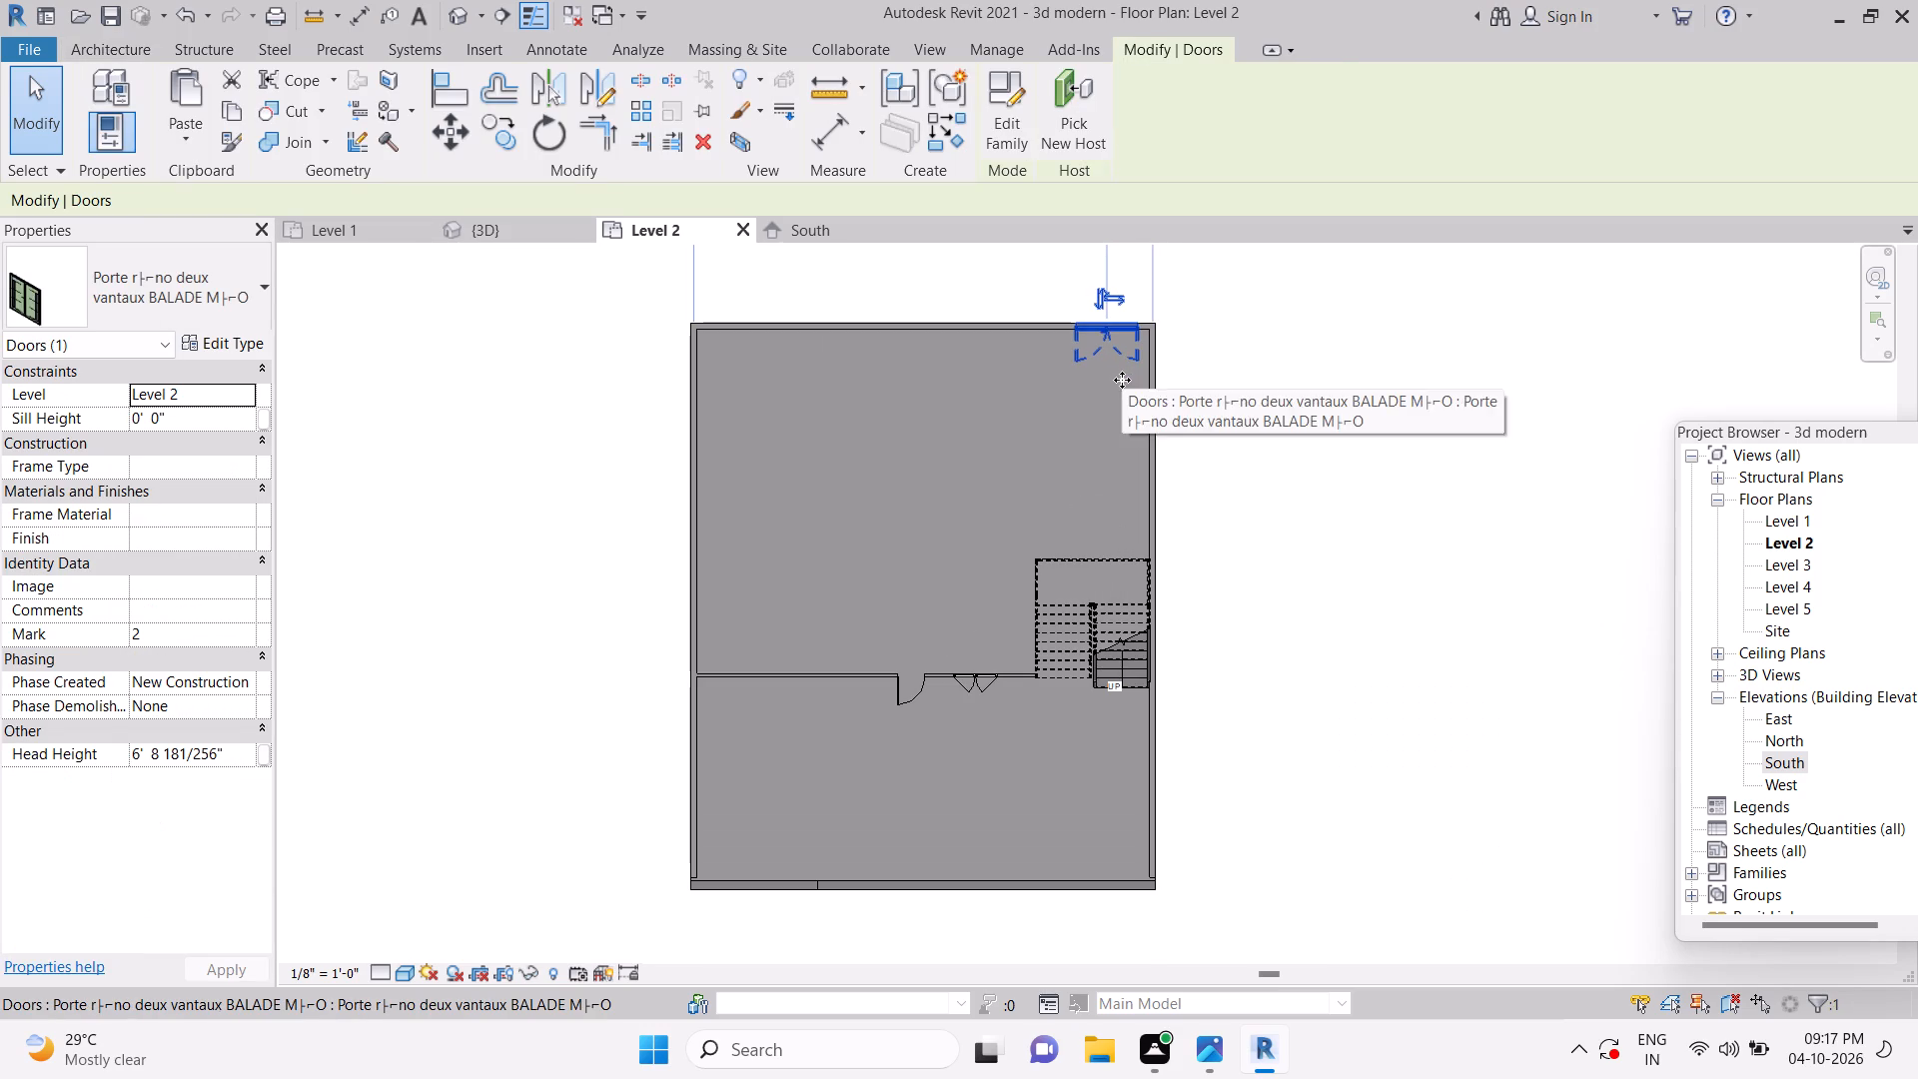
pyautogui.moveTo(1122, 380); pyautogui.dragTo(1112, 497, button='middle')
pyautogui.scroll(11, 1094, 426)
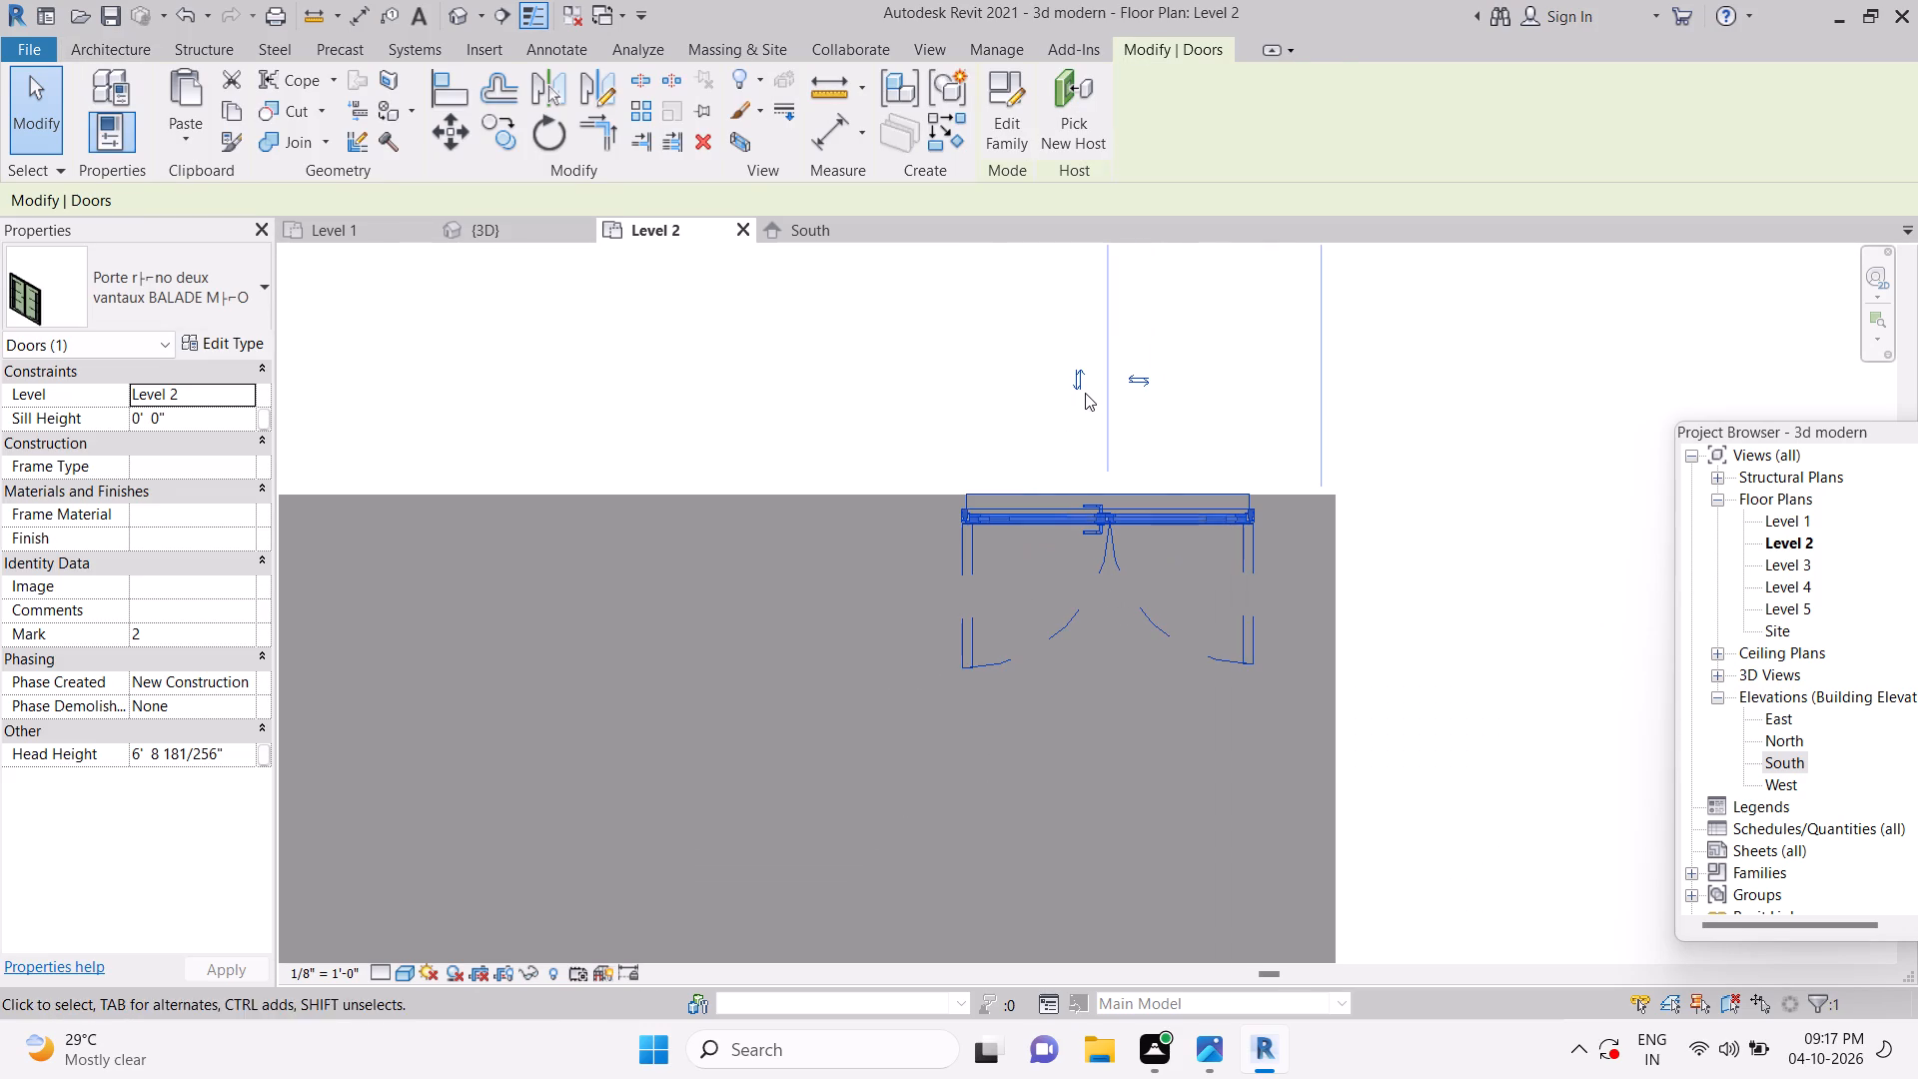
pyautogui.click(1085, 391)
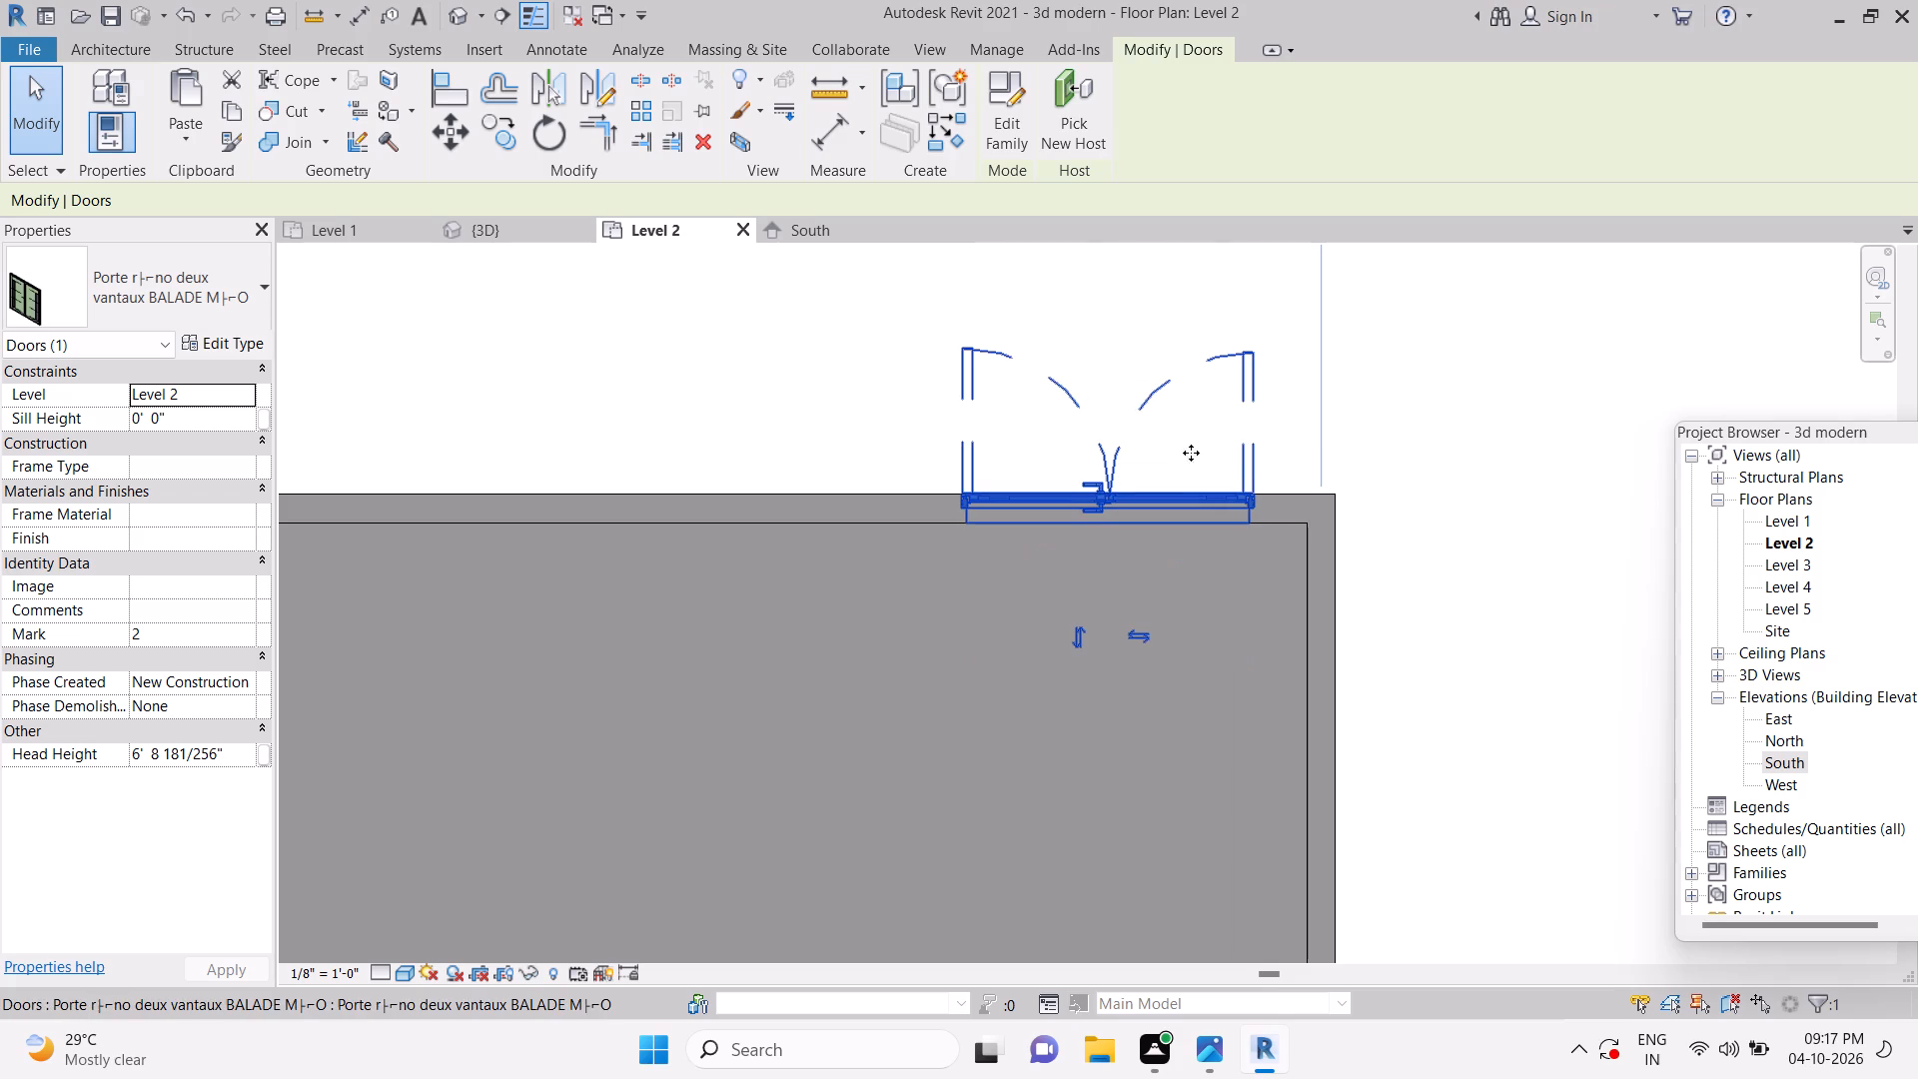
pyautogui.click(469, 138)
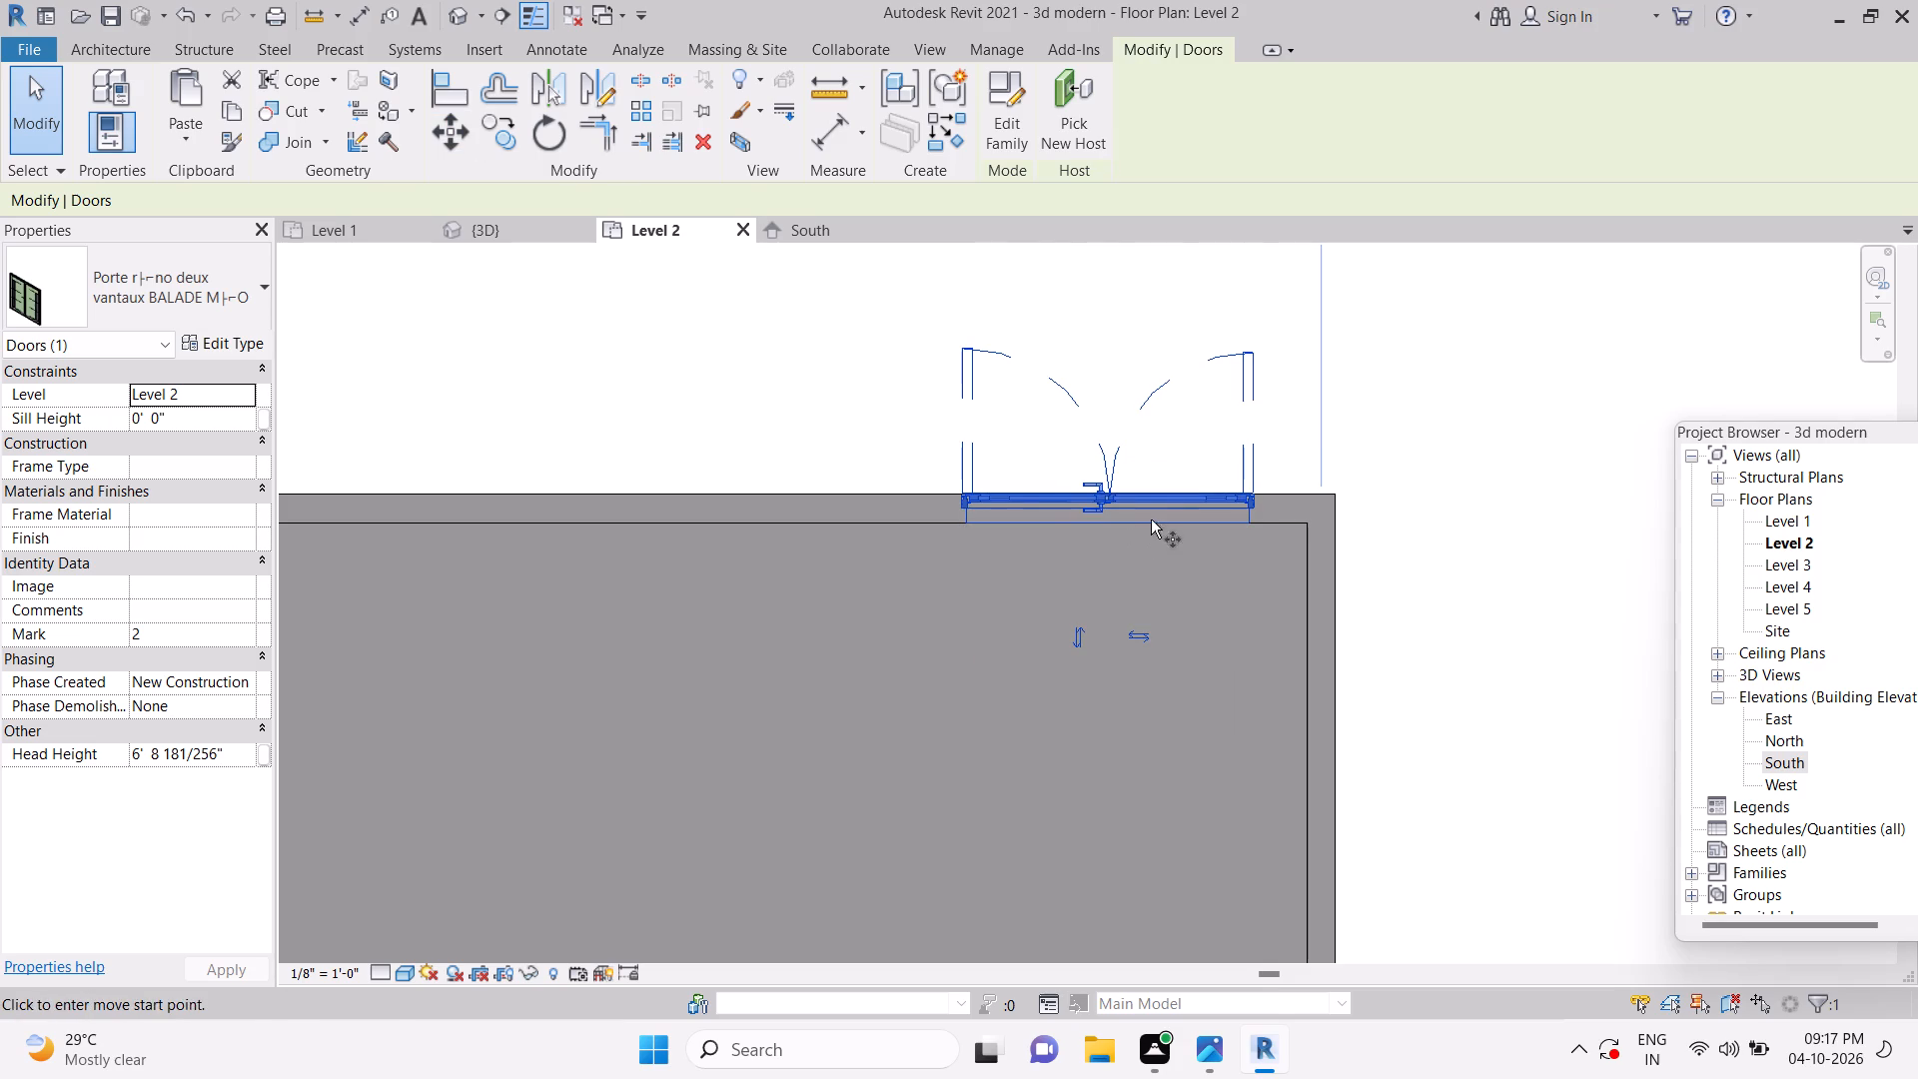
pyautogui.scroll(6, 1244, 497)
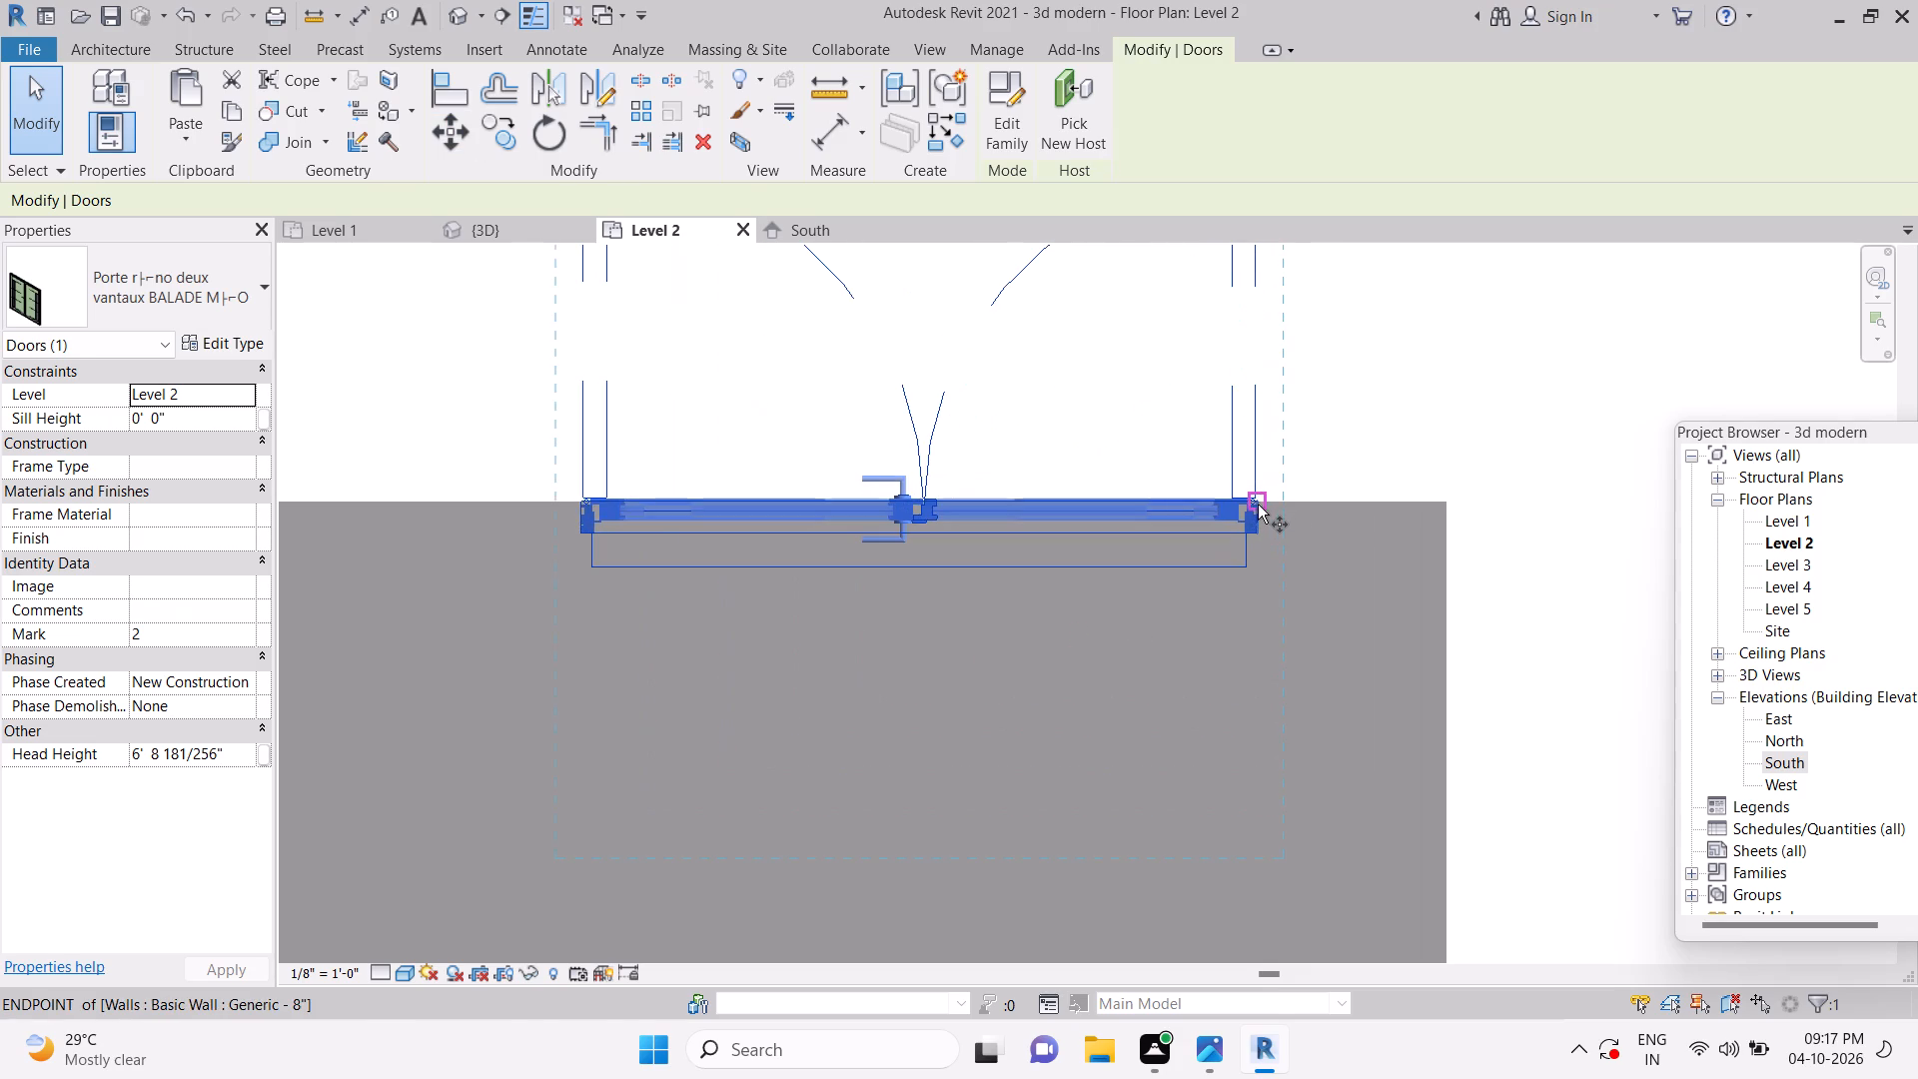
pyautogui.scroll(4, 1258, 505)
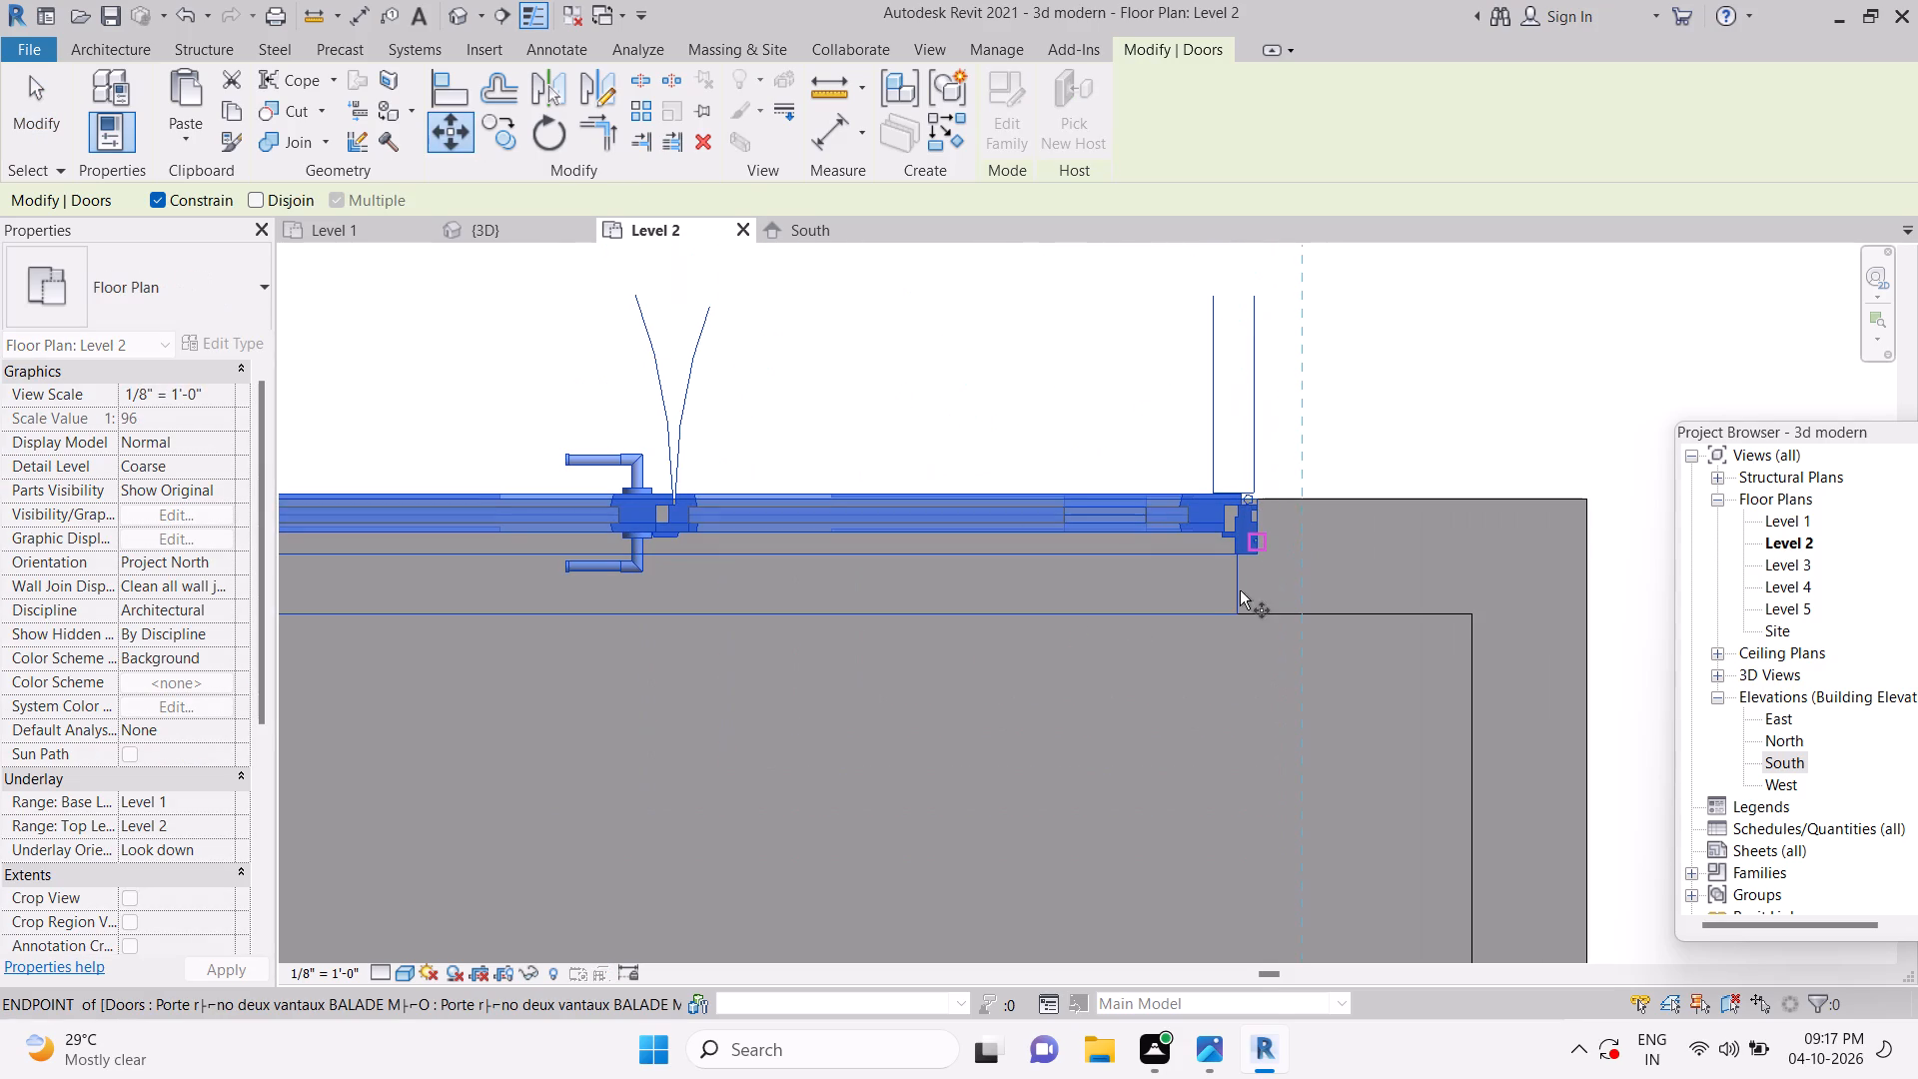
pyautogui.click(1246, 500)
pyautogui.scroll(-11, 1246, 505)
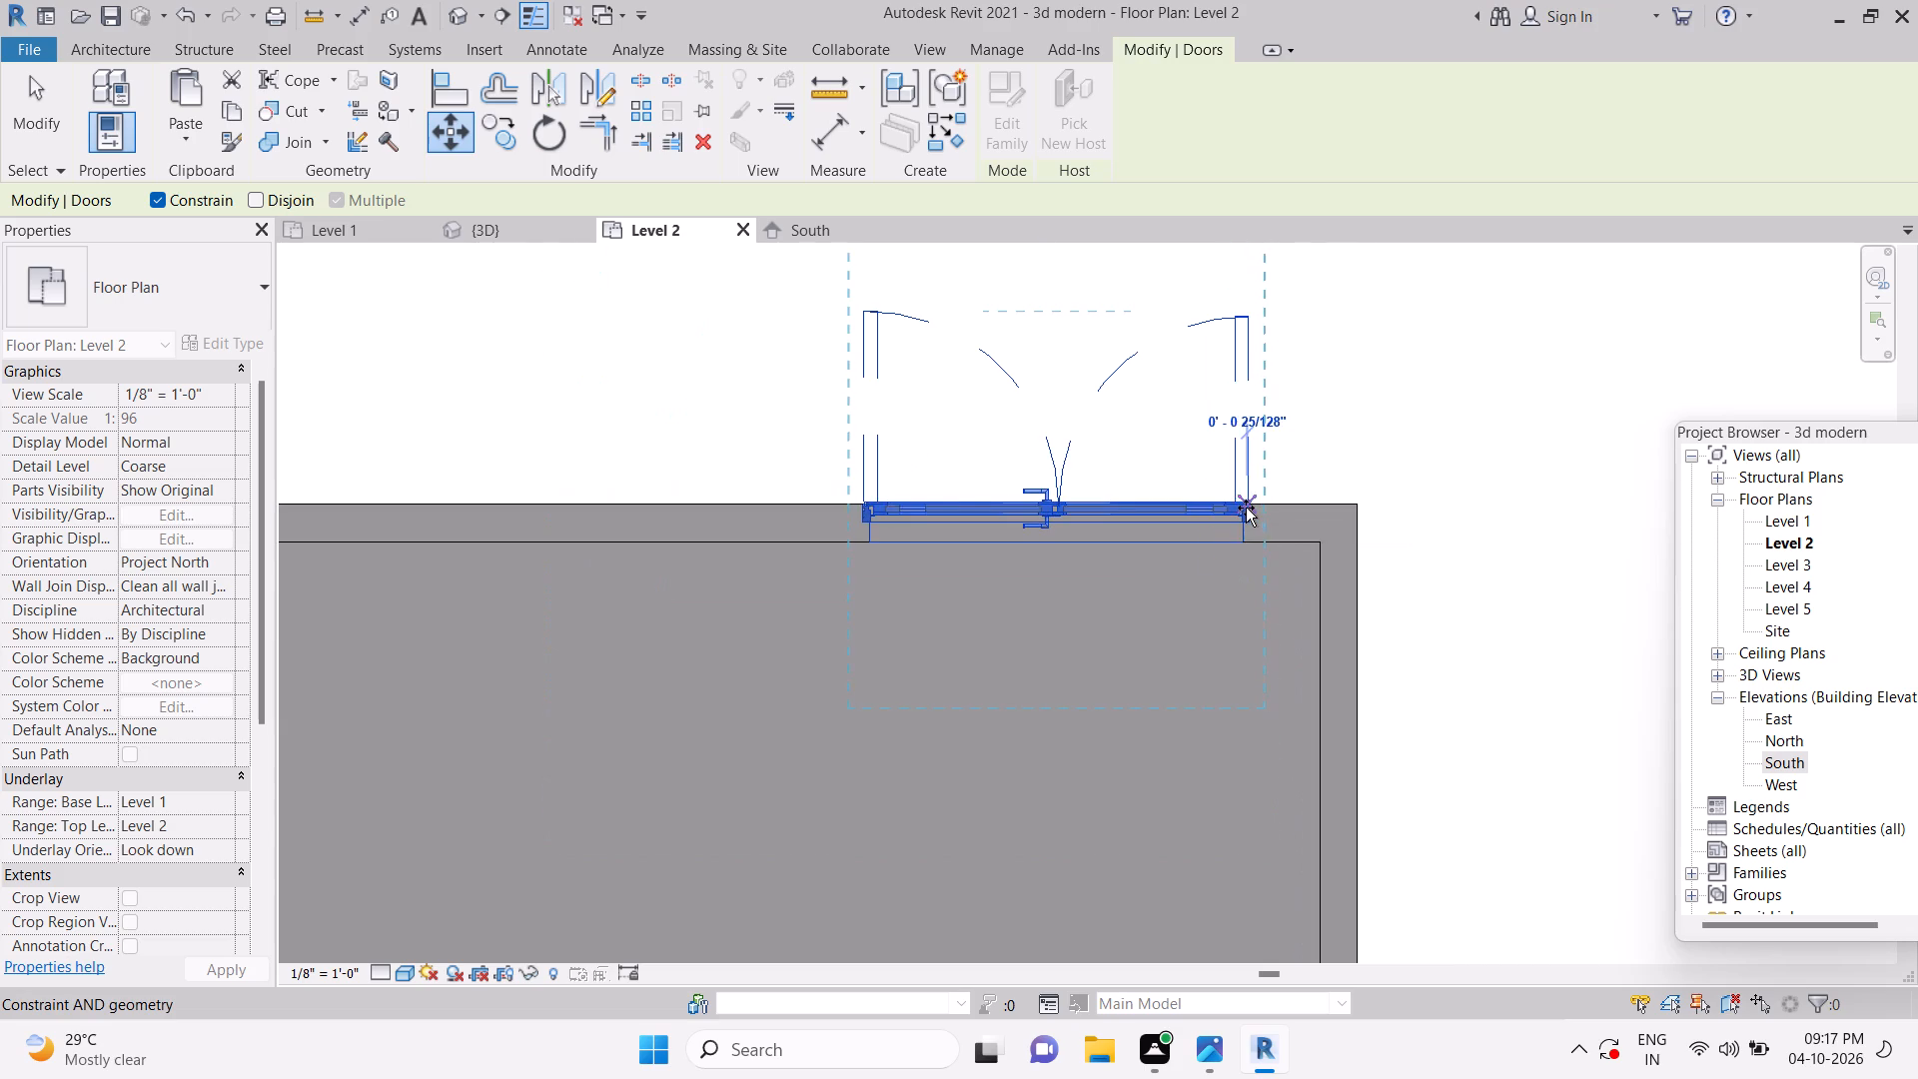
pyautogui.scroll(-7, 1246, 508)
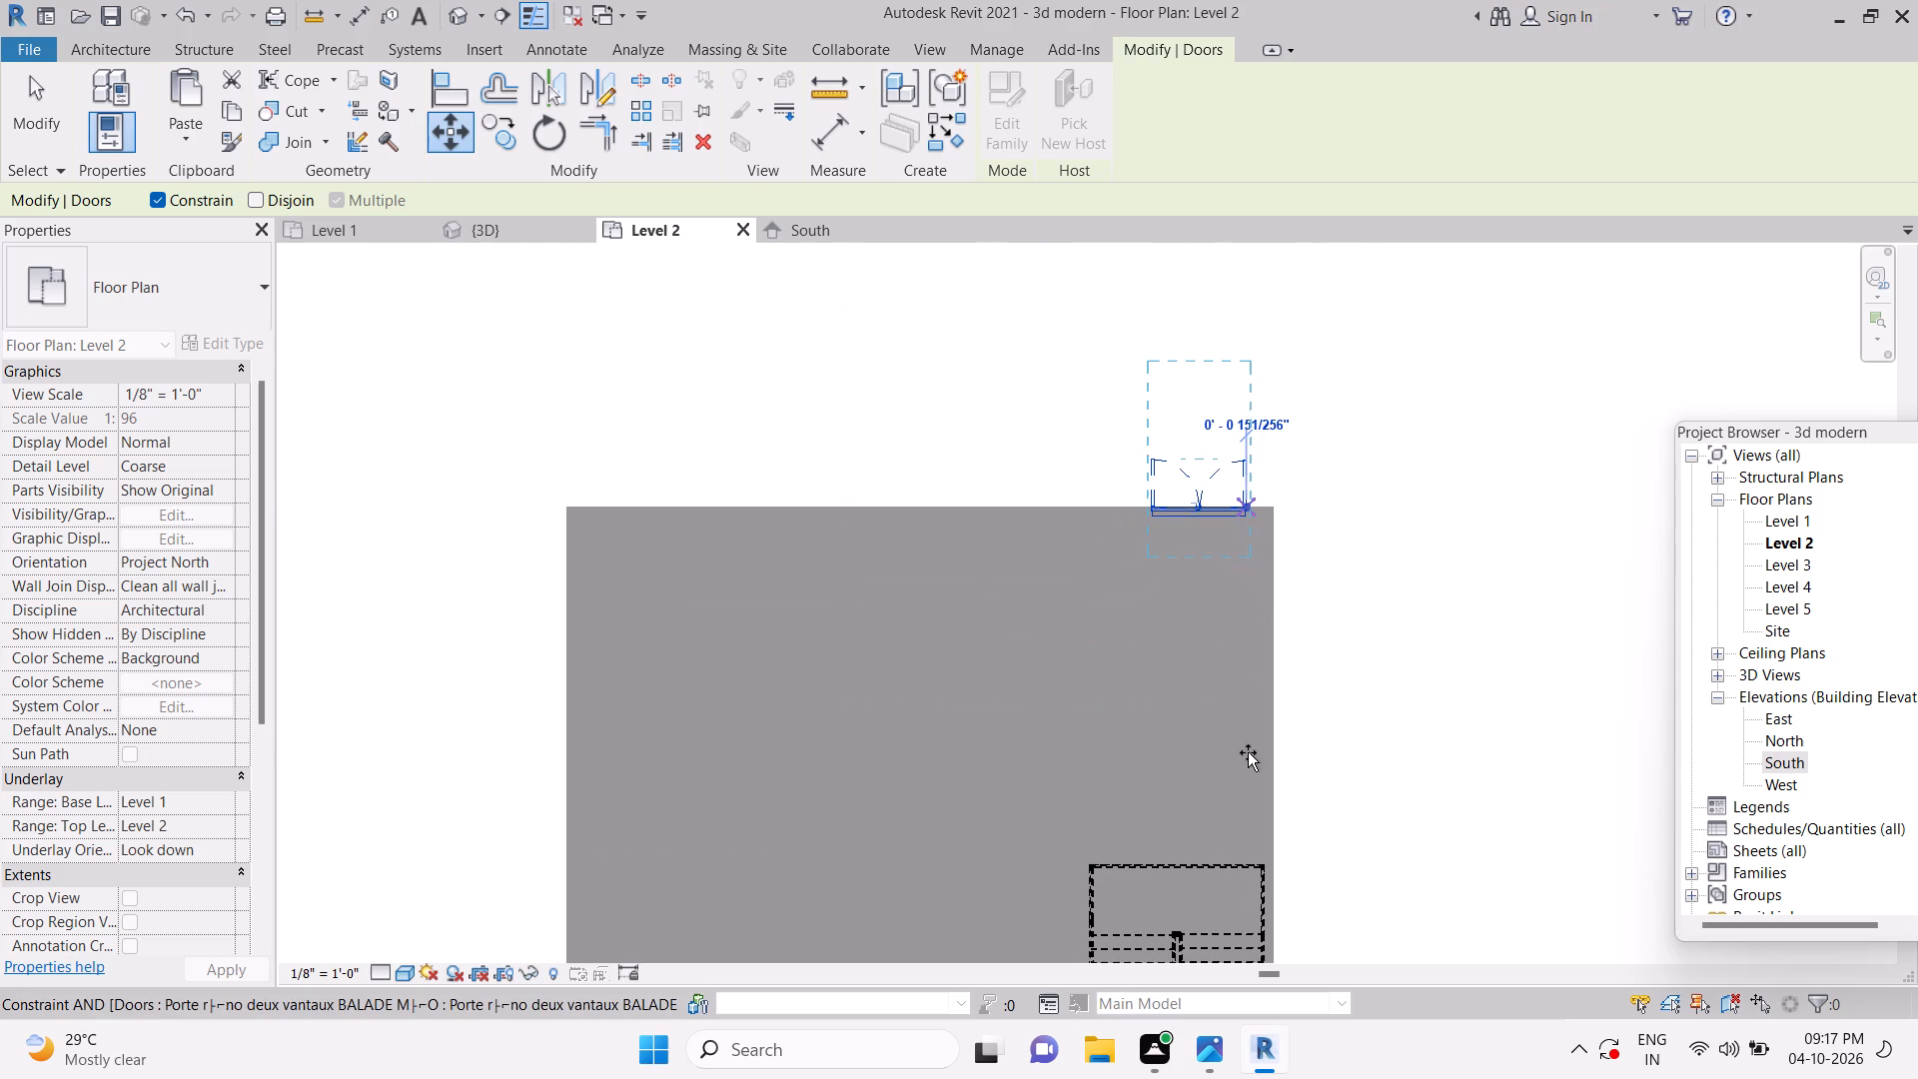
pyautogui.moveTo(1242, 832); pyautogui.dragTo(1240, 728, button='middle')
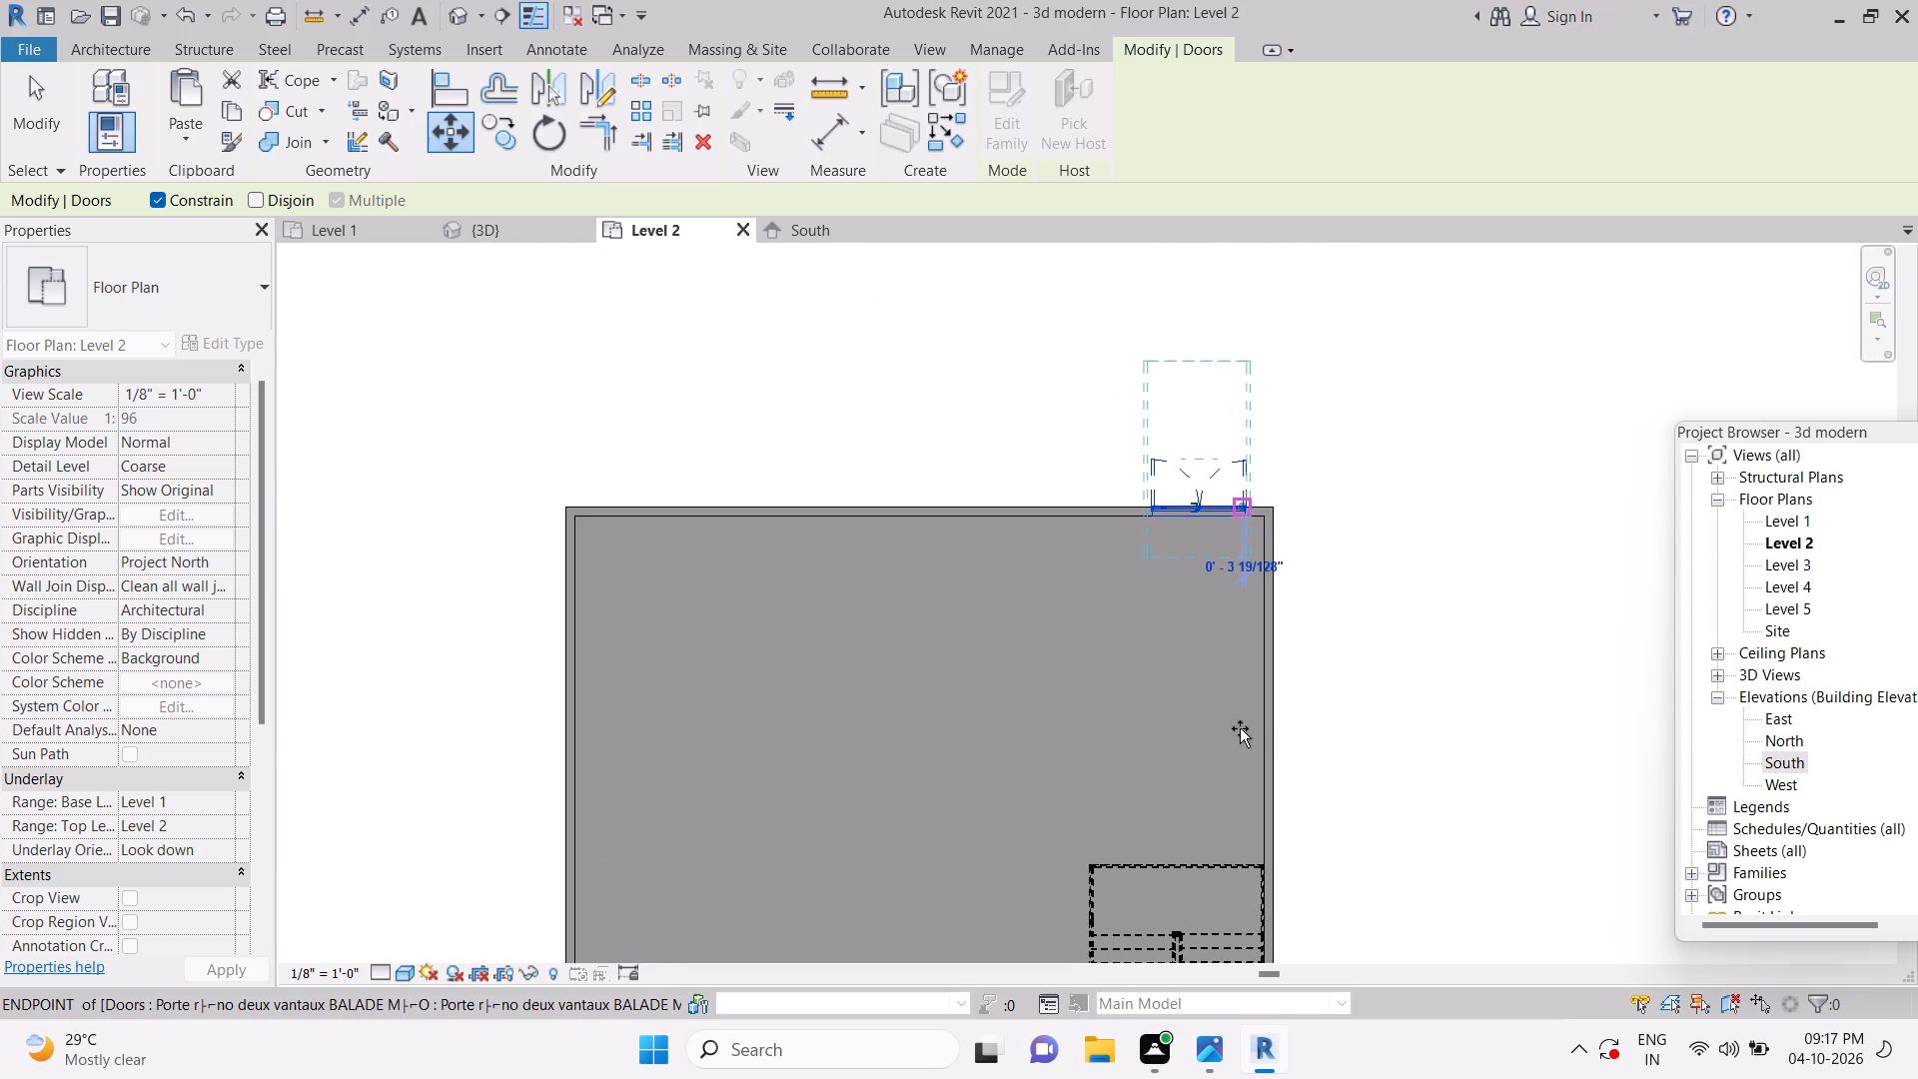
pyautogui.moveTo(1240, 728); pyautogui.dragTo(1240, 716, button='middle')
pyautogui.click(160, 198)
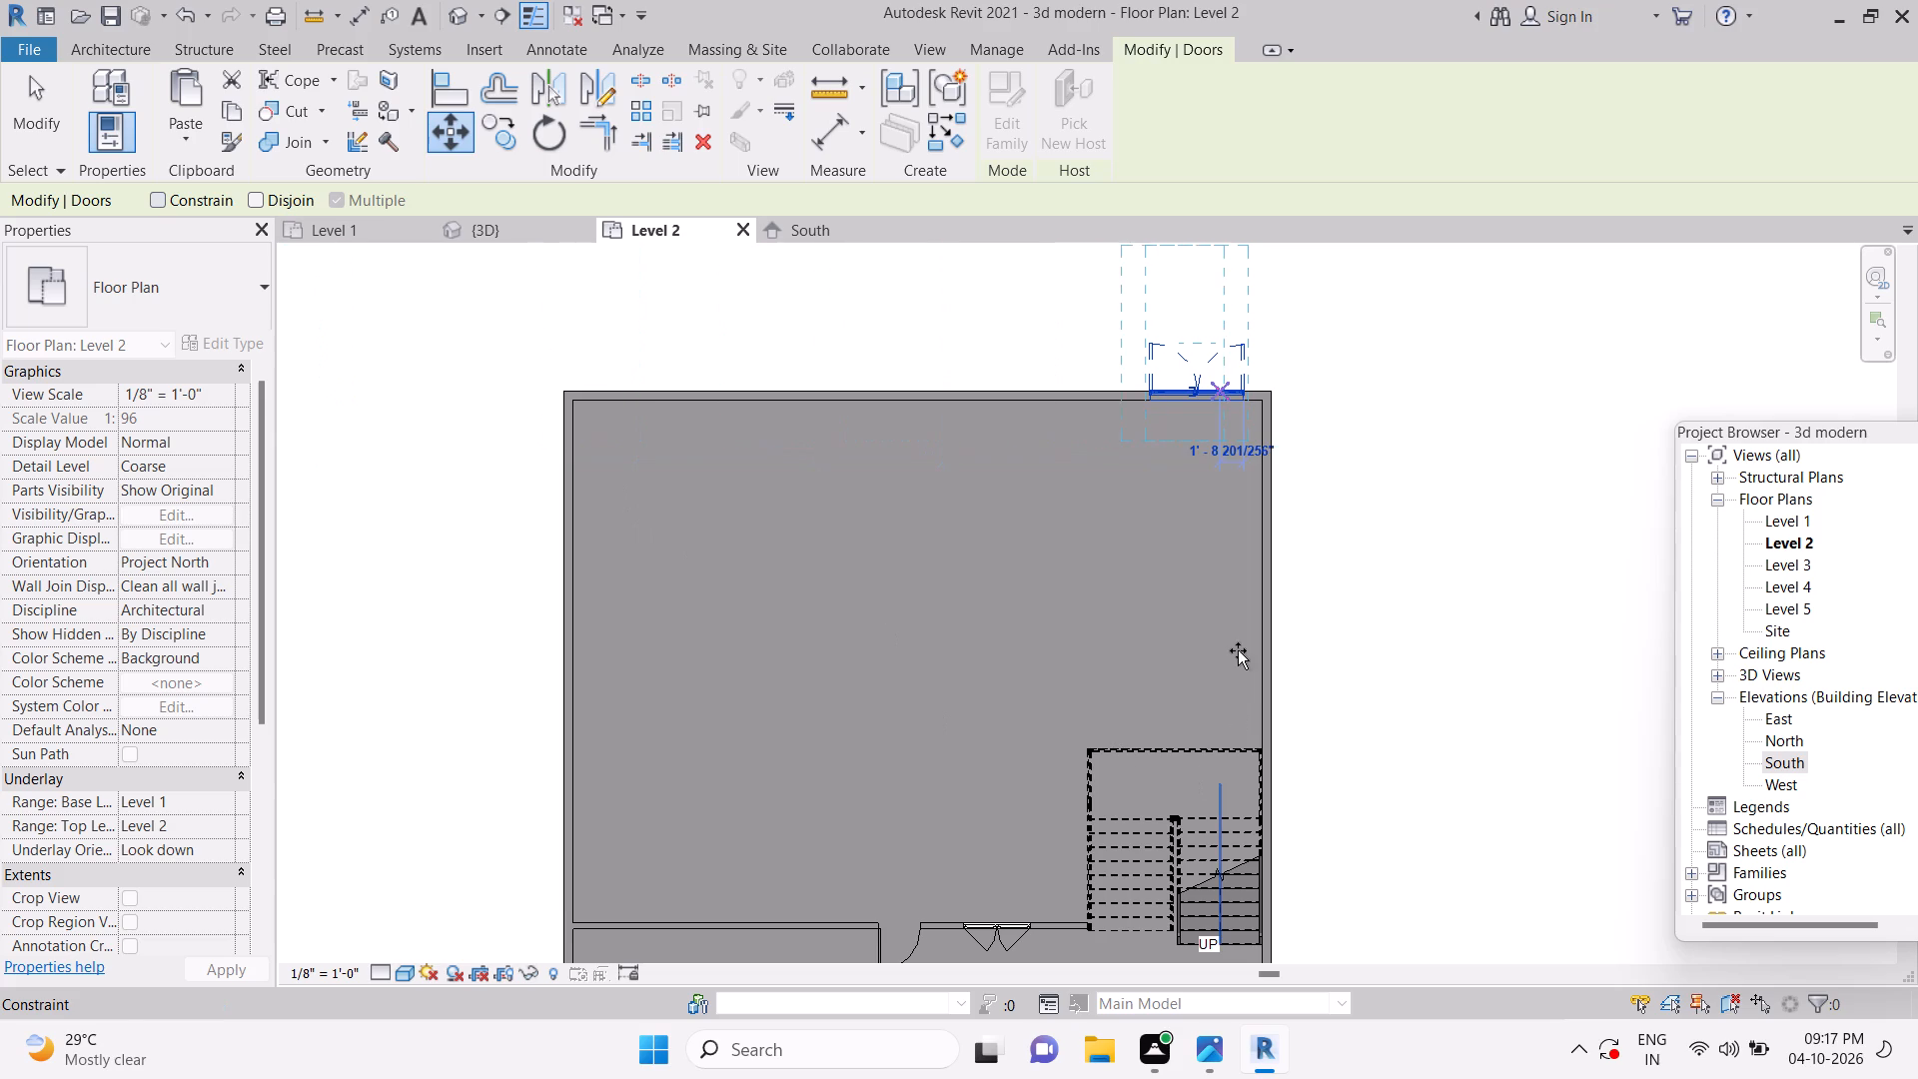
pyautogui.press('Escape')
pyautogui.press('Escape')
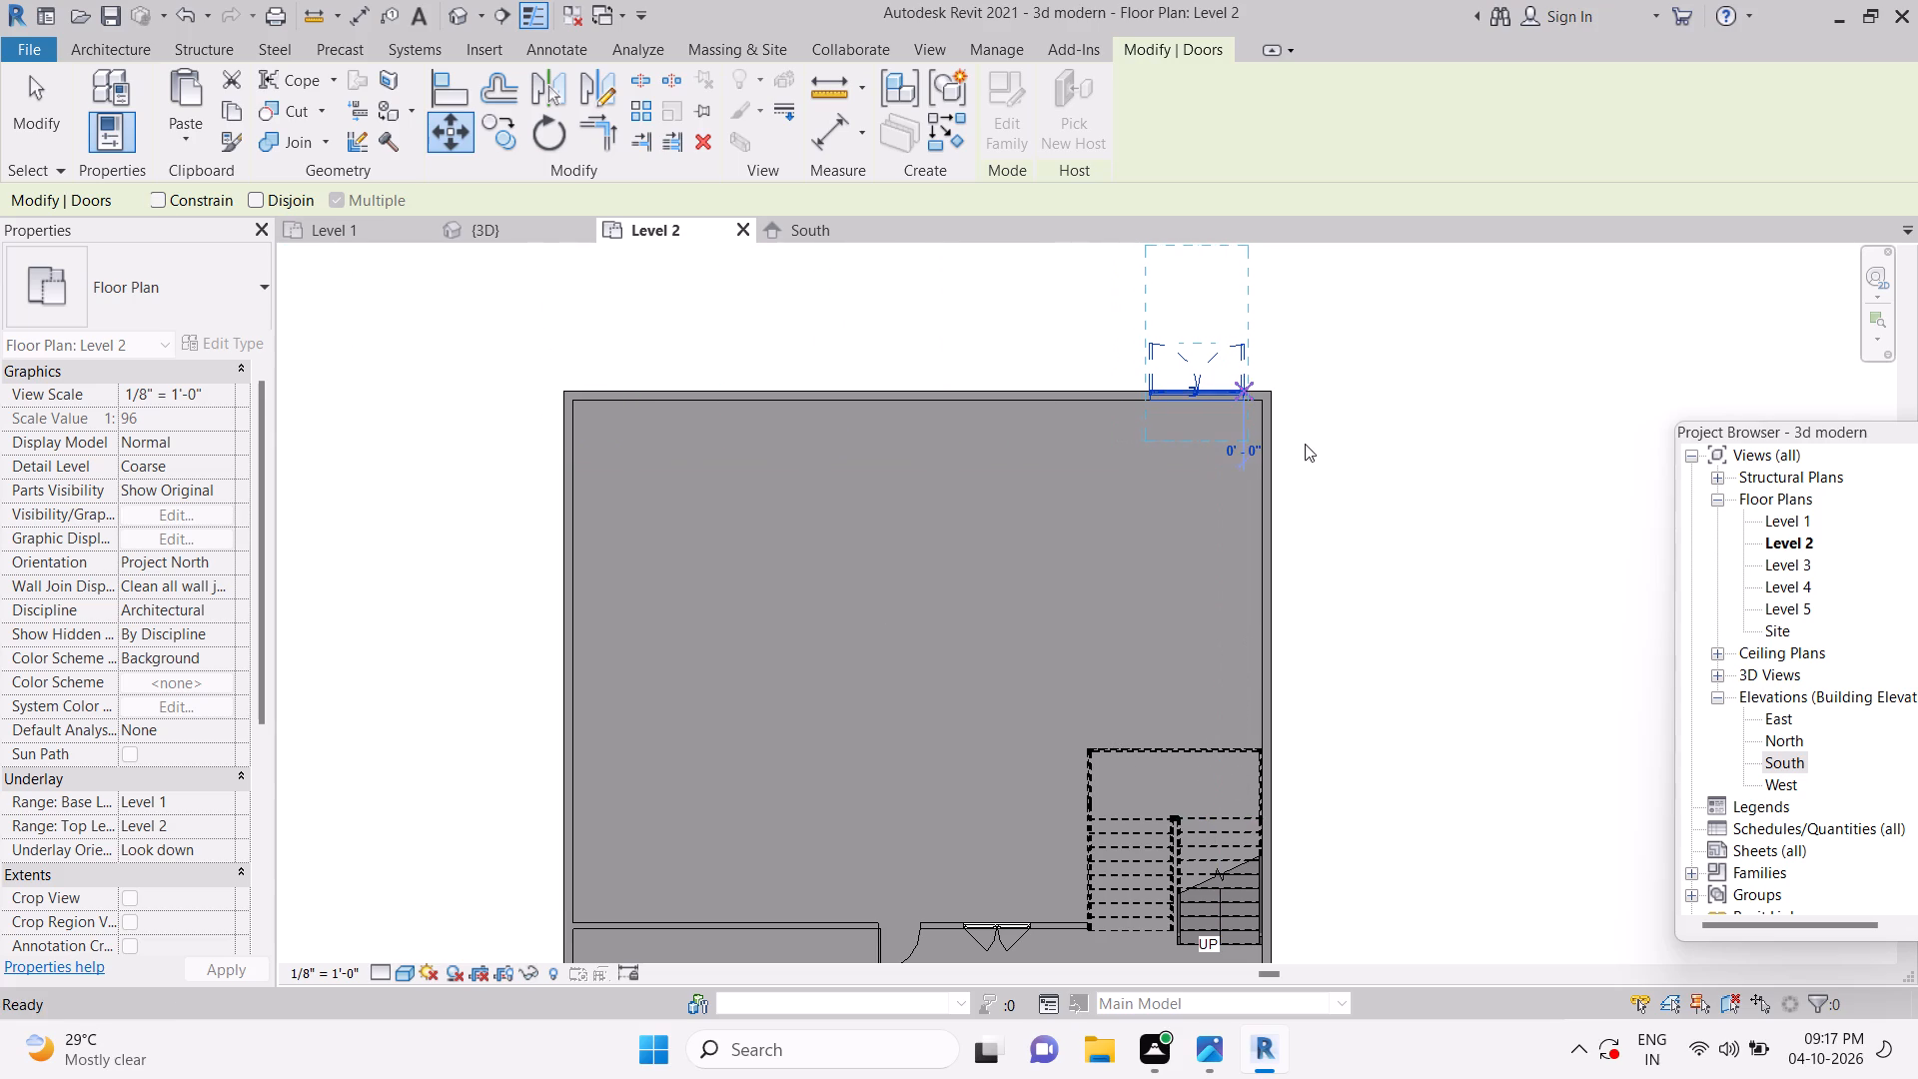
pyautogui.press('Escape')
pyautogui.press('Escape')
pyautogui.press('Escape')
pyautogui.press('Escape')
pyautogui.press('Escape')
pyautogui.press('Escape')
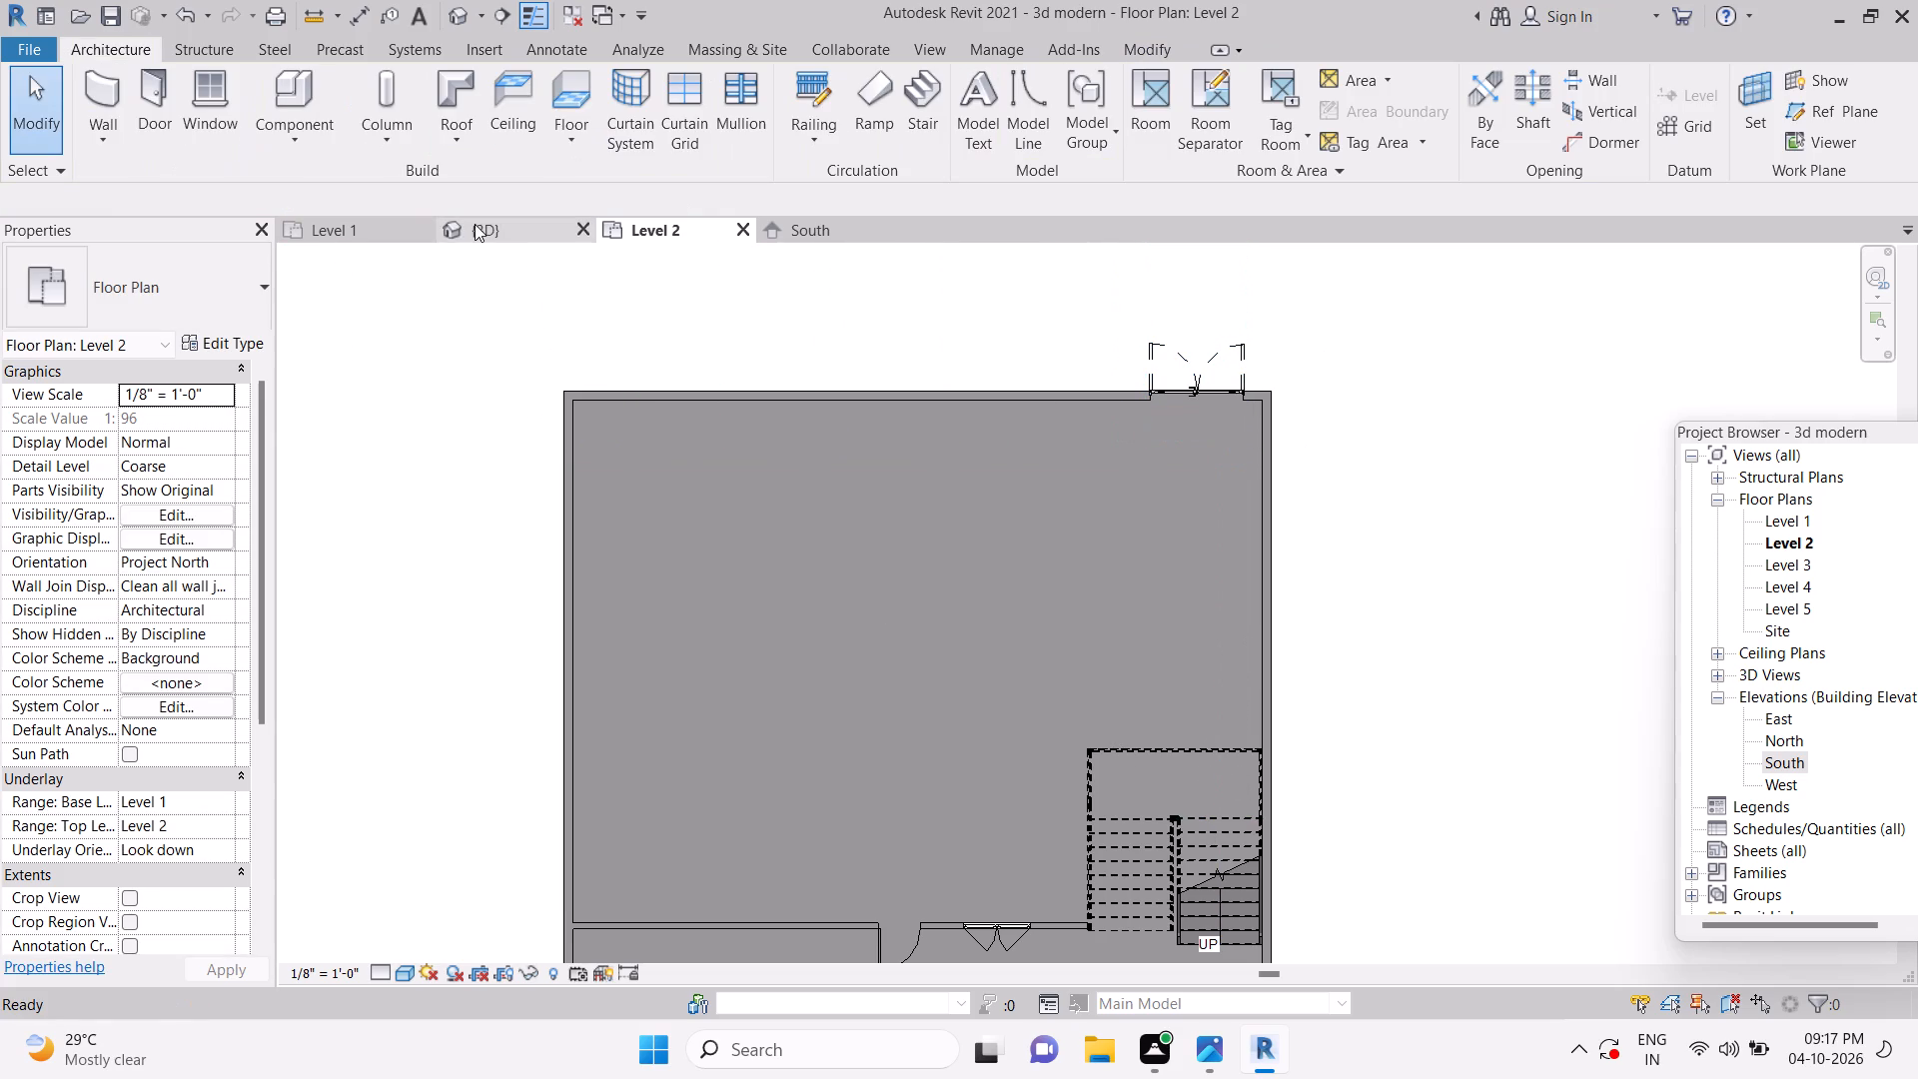
# Save the project and dismiss the notification card.
pyautogui.hotkey('ctrl', 's')
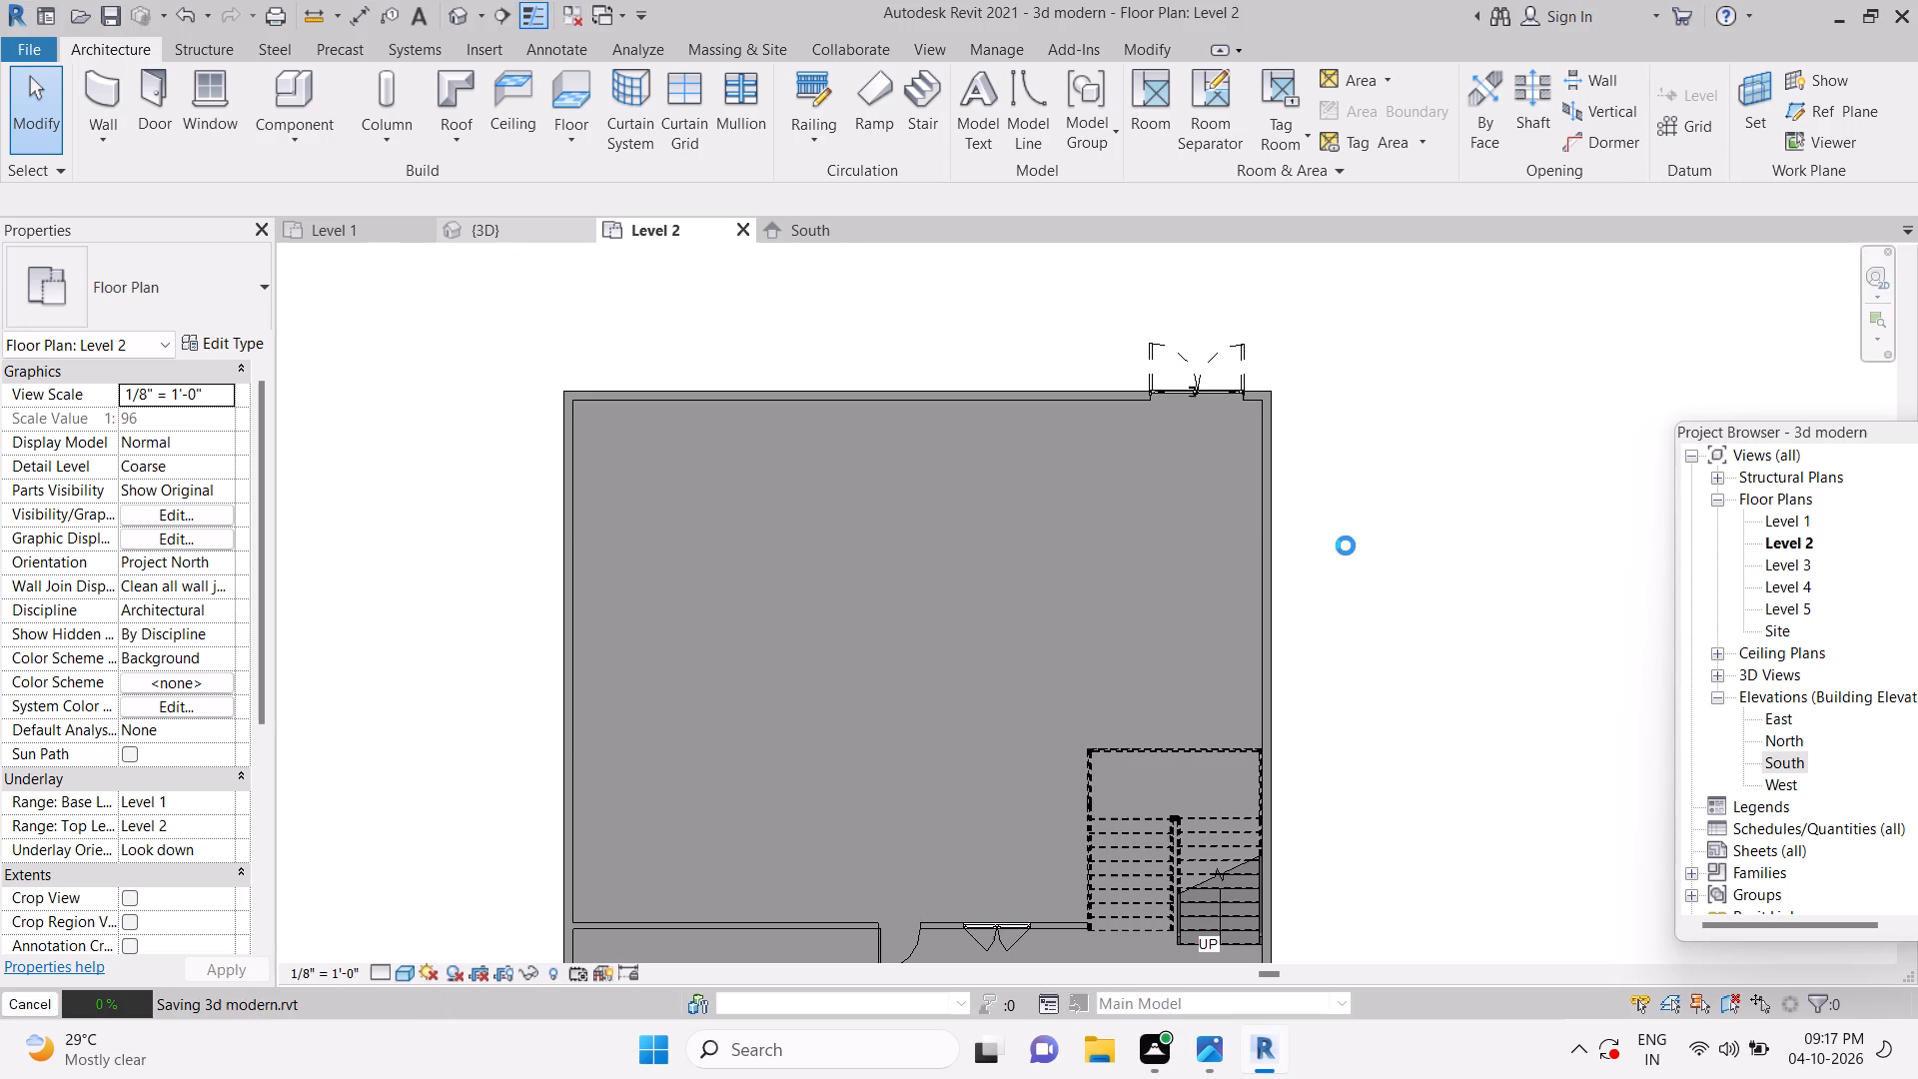
pyautogui.keyDown('shift'); pyautogui.moveTo(1422, 660); pyautogui.dragTo(1236, 480, button='middle'); pyautogui.keyUp('shift')
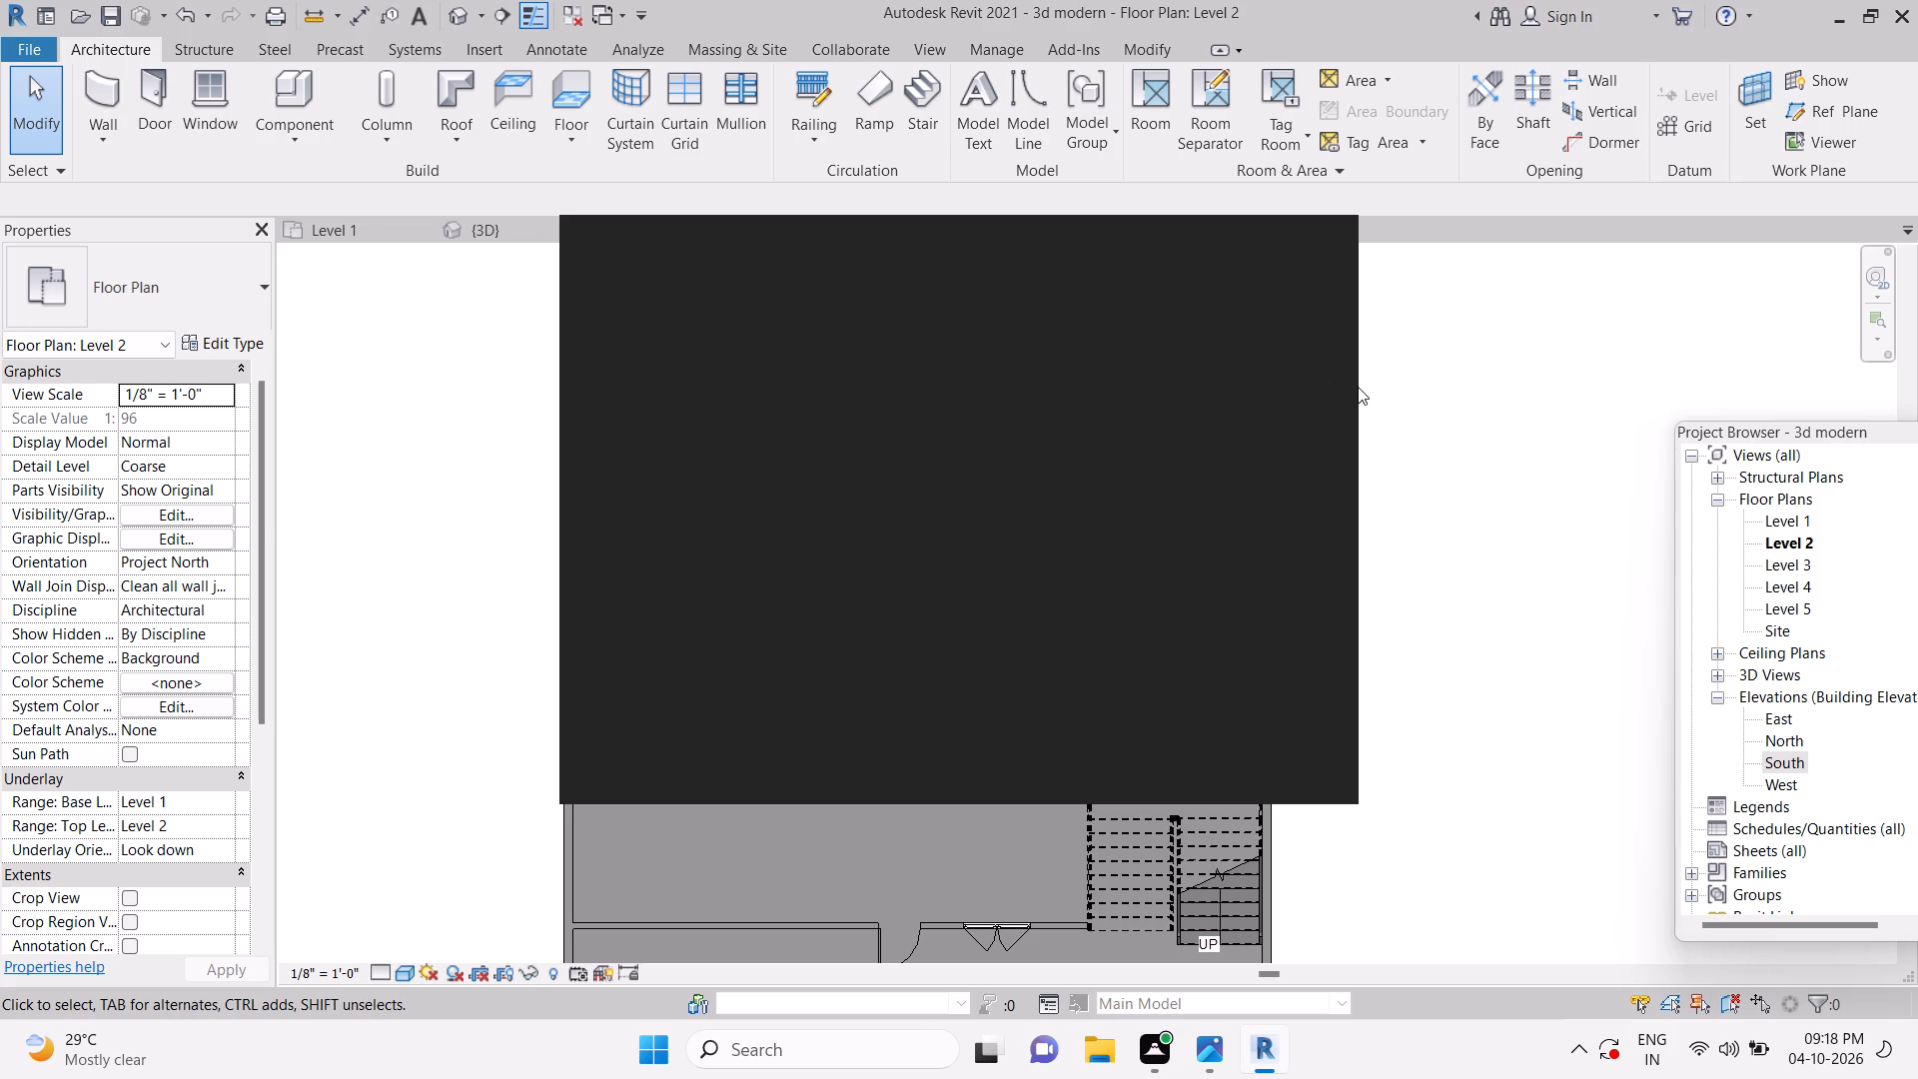
pyautogui.click(1487, 408)
pyautogui.click(1309, 260)
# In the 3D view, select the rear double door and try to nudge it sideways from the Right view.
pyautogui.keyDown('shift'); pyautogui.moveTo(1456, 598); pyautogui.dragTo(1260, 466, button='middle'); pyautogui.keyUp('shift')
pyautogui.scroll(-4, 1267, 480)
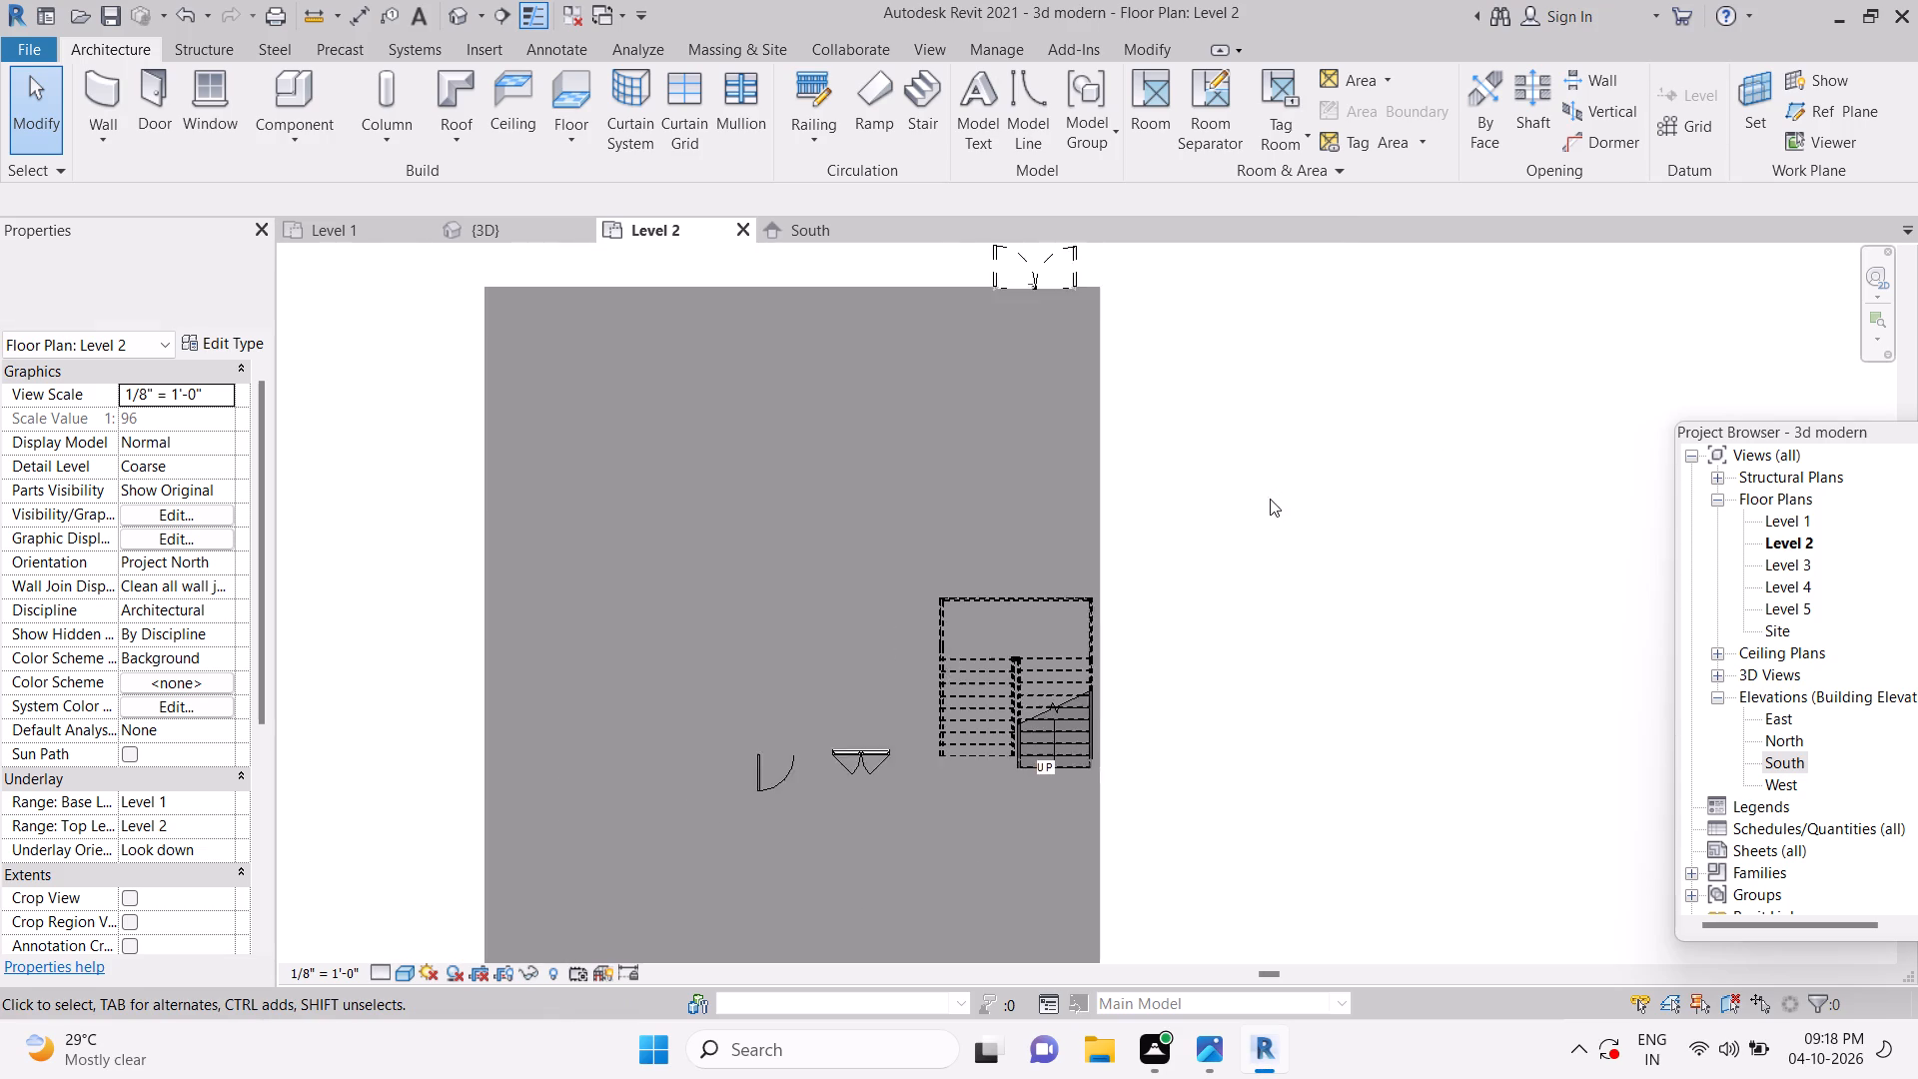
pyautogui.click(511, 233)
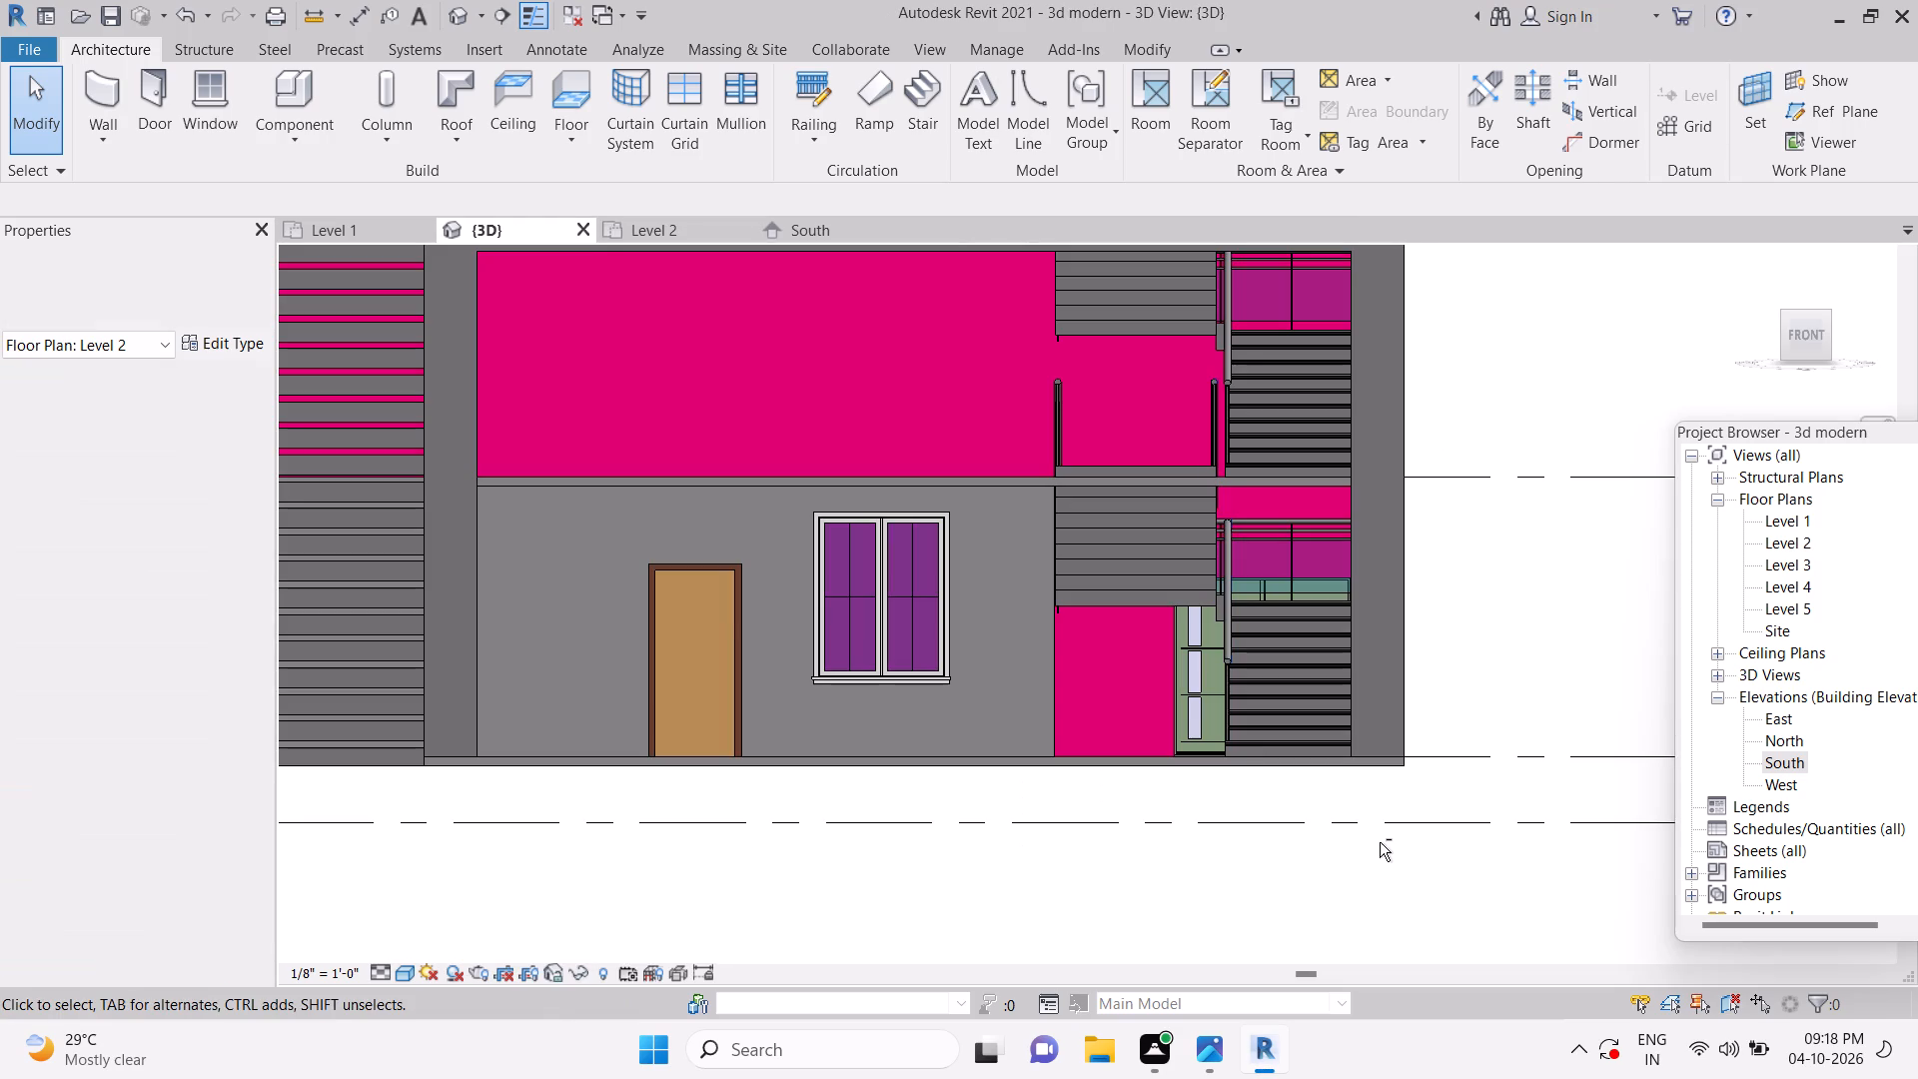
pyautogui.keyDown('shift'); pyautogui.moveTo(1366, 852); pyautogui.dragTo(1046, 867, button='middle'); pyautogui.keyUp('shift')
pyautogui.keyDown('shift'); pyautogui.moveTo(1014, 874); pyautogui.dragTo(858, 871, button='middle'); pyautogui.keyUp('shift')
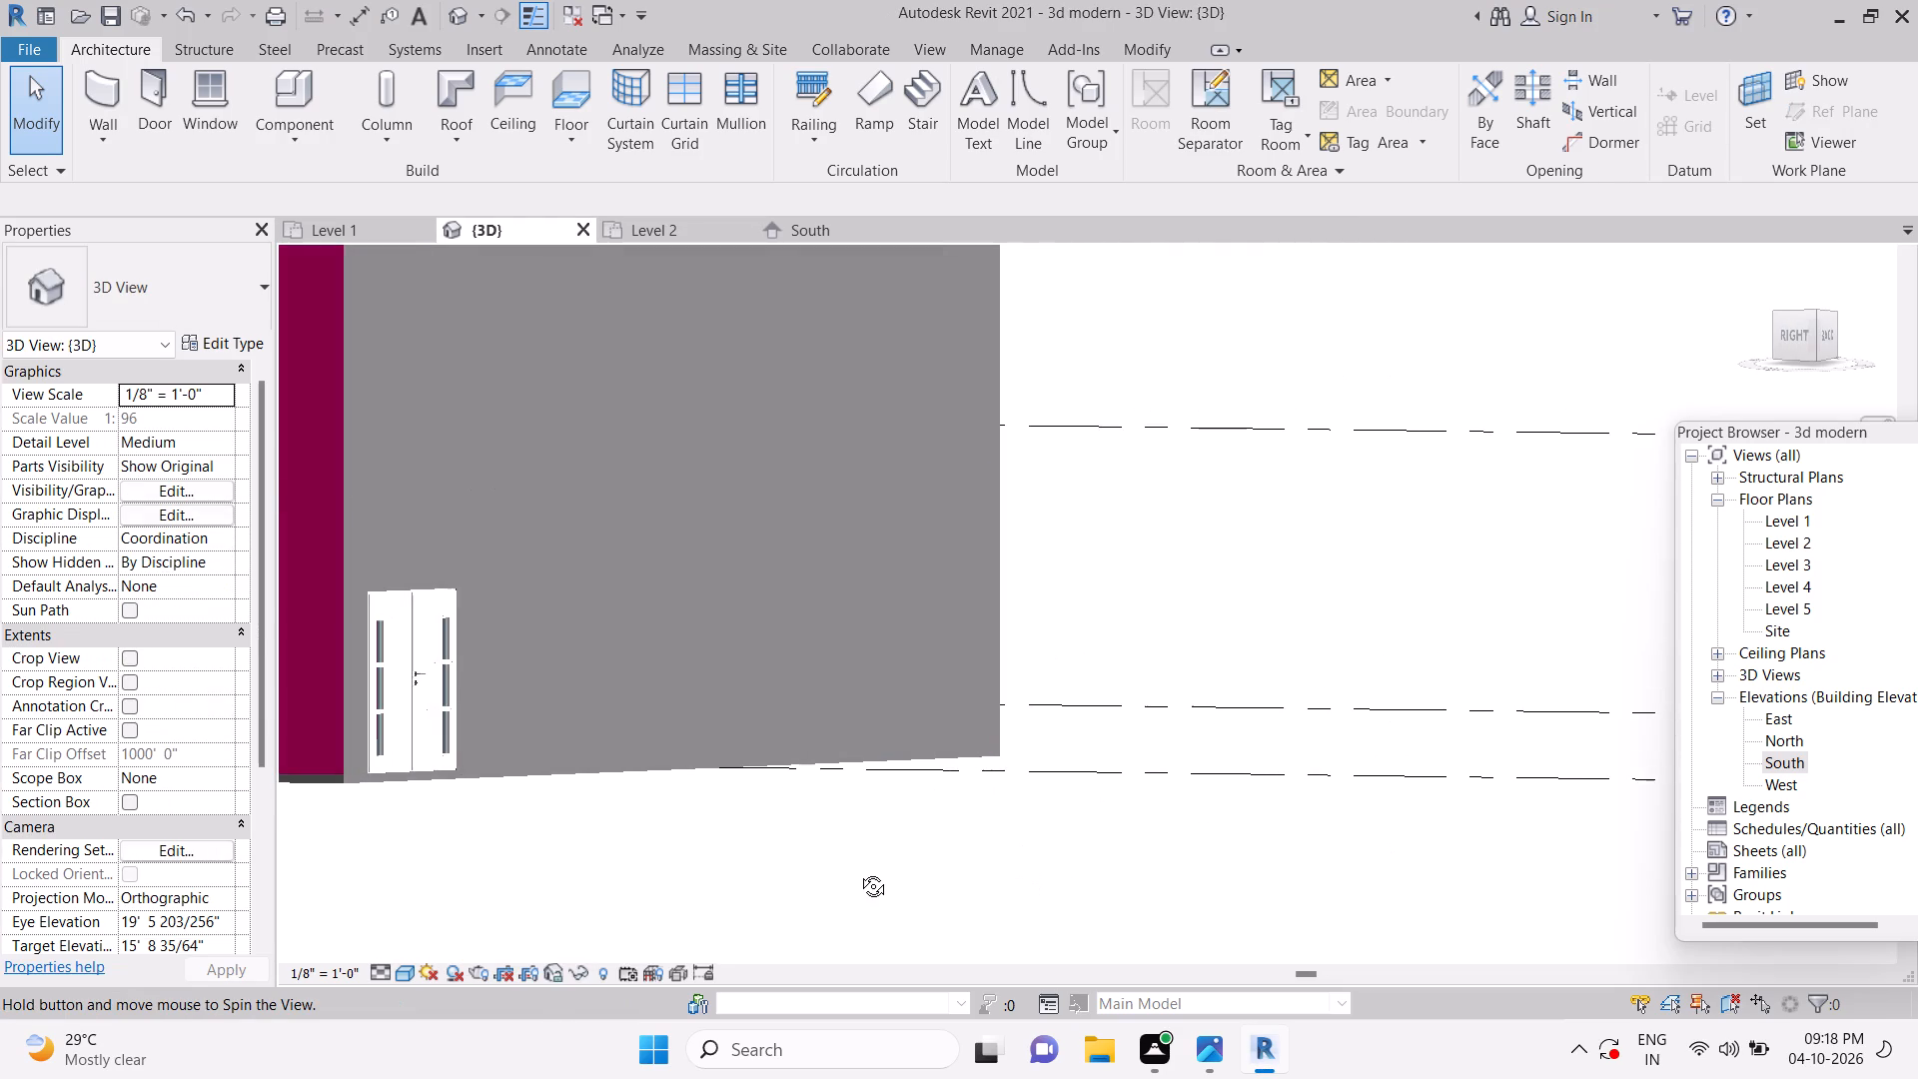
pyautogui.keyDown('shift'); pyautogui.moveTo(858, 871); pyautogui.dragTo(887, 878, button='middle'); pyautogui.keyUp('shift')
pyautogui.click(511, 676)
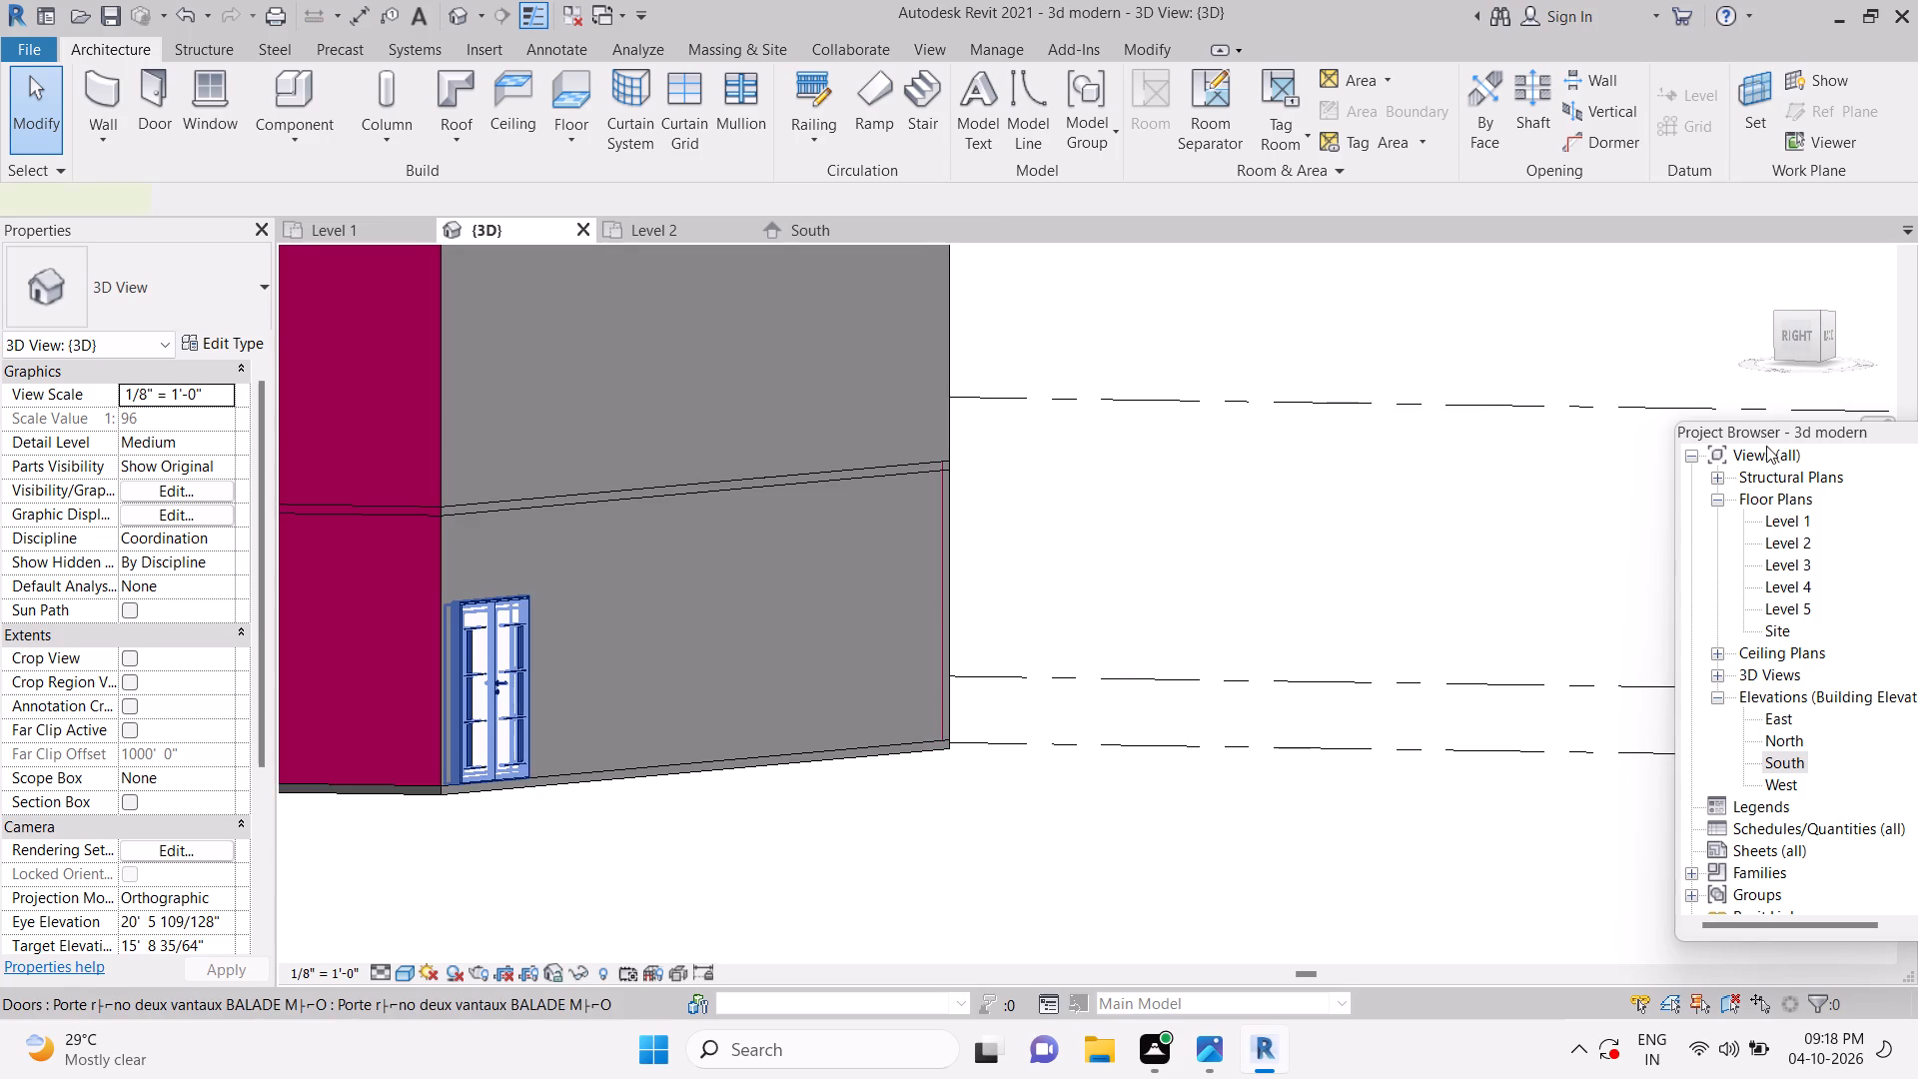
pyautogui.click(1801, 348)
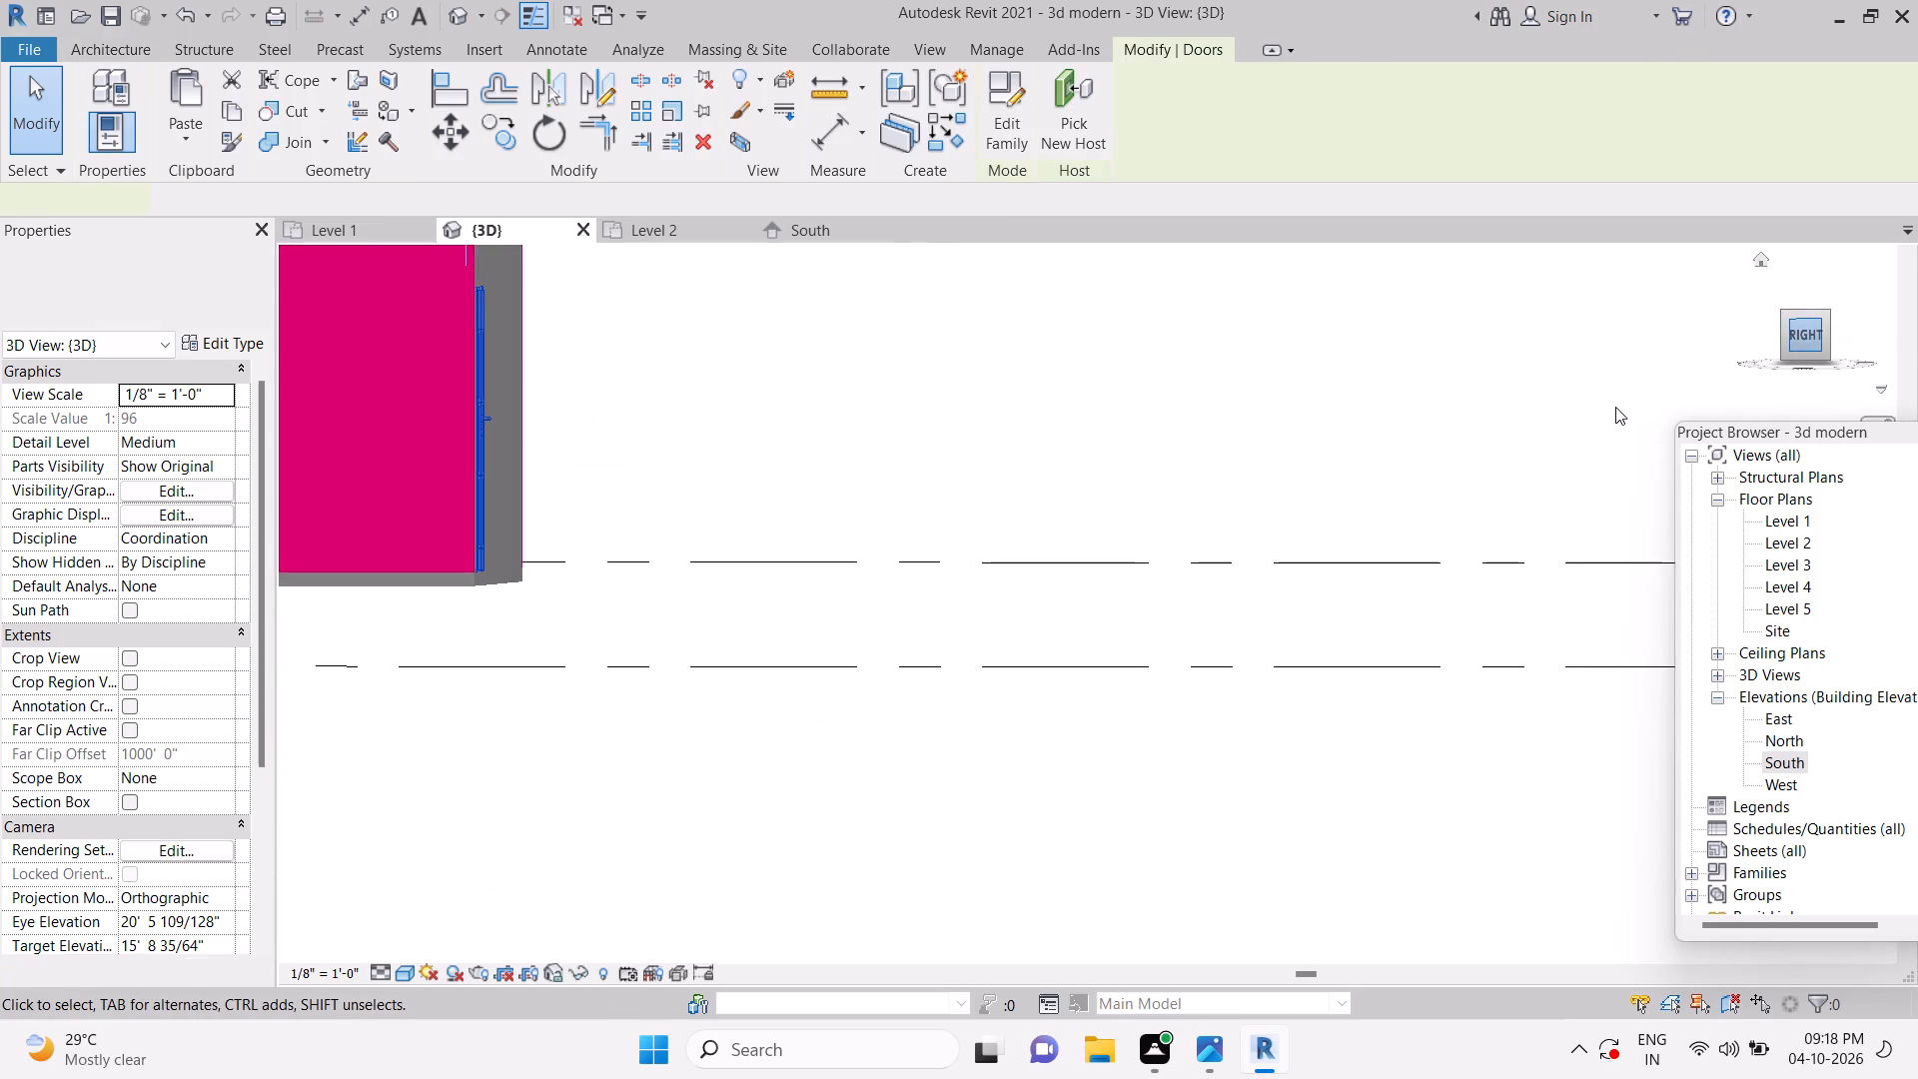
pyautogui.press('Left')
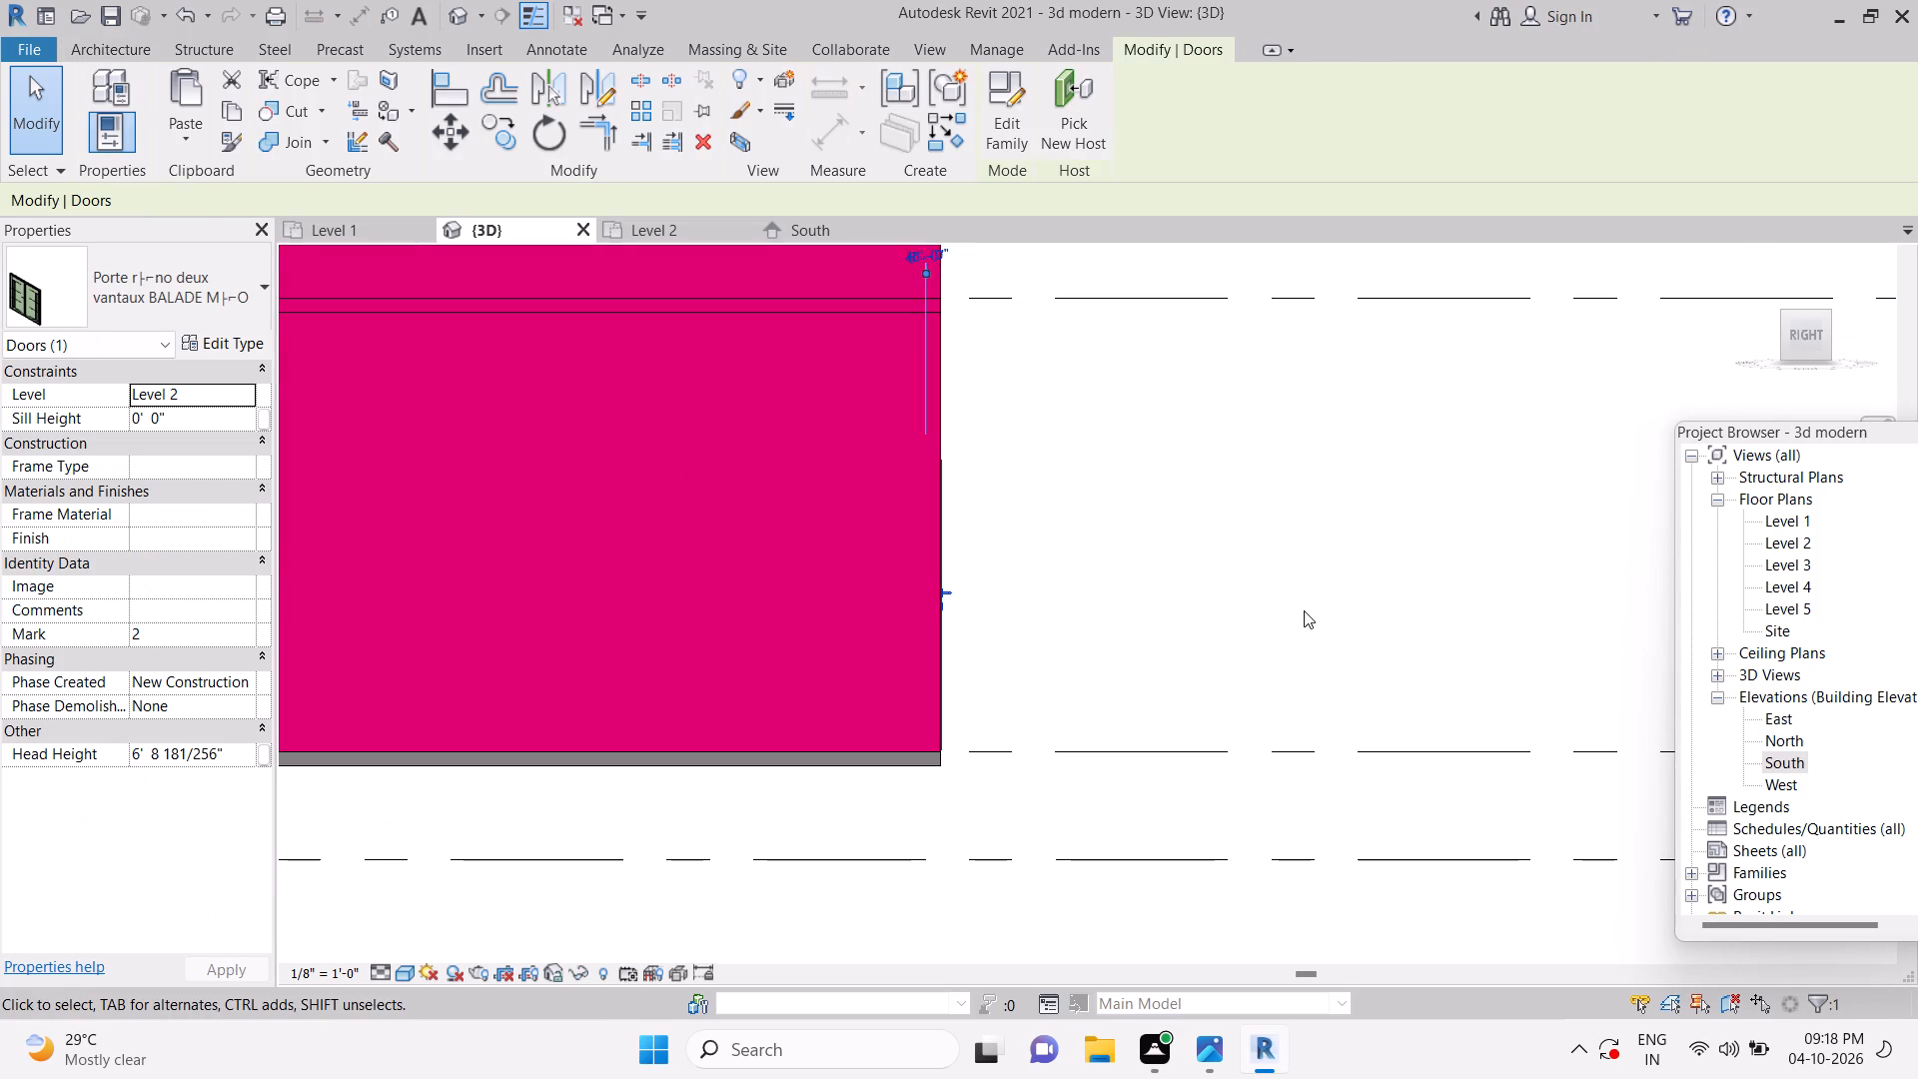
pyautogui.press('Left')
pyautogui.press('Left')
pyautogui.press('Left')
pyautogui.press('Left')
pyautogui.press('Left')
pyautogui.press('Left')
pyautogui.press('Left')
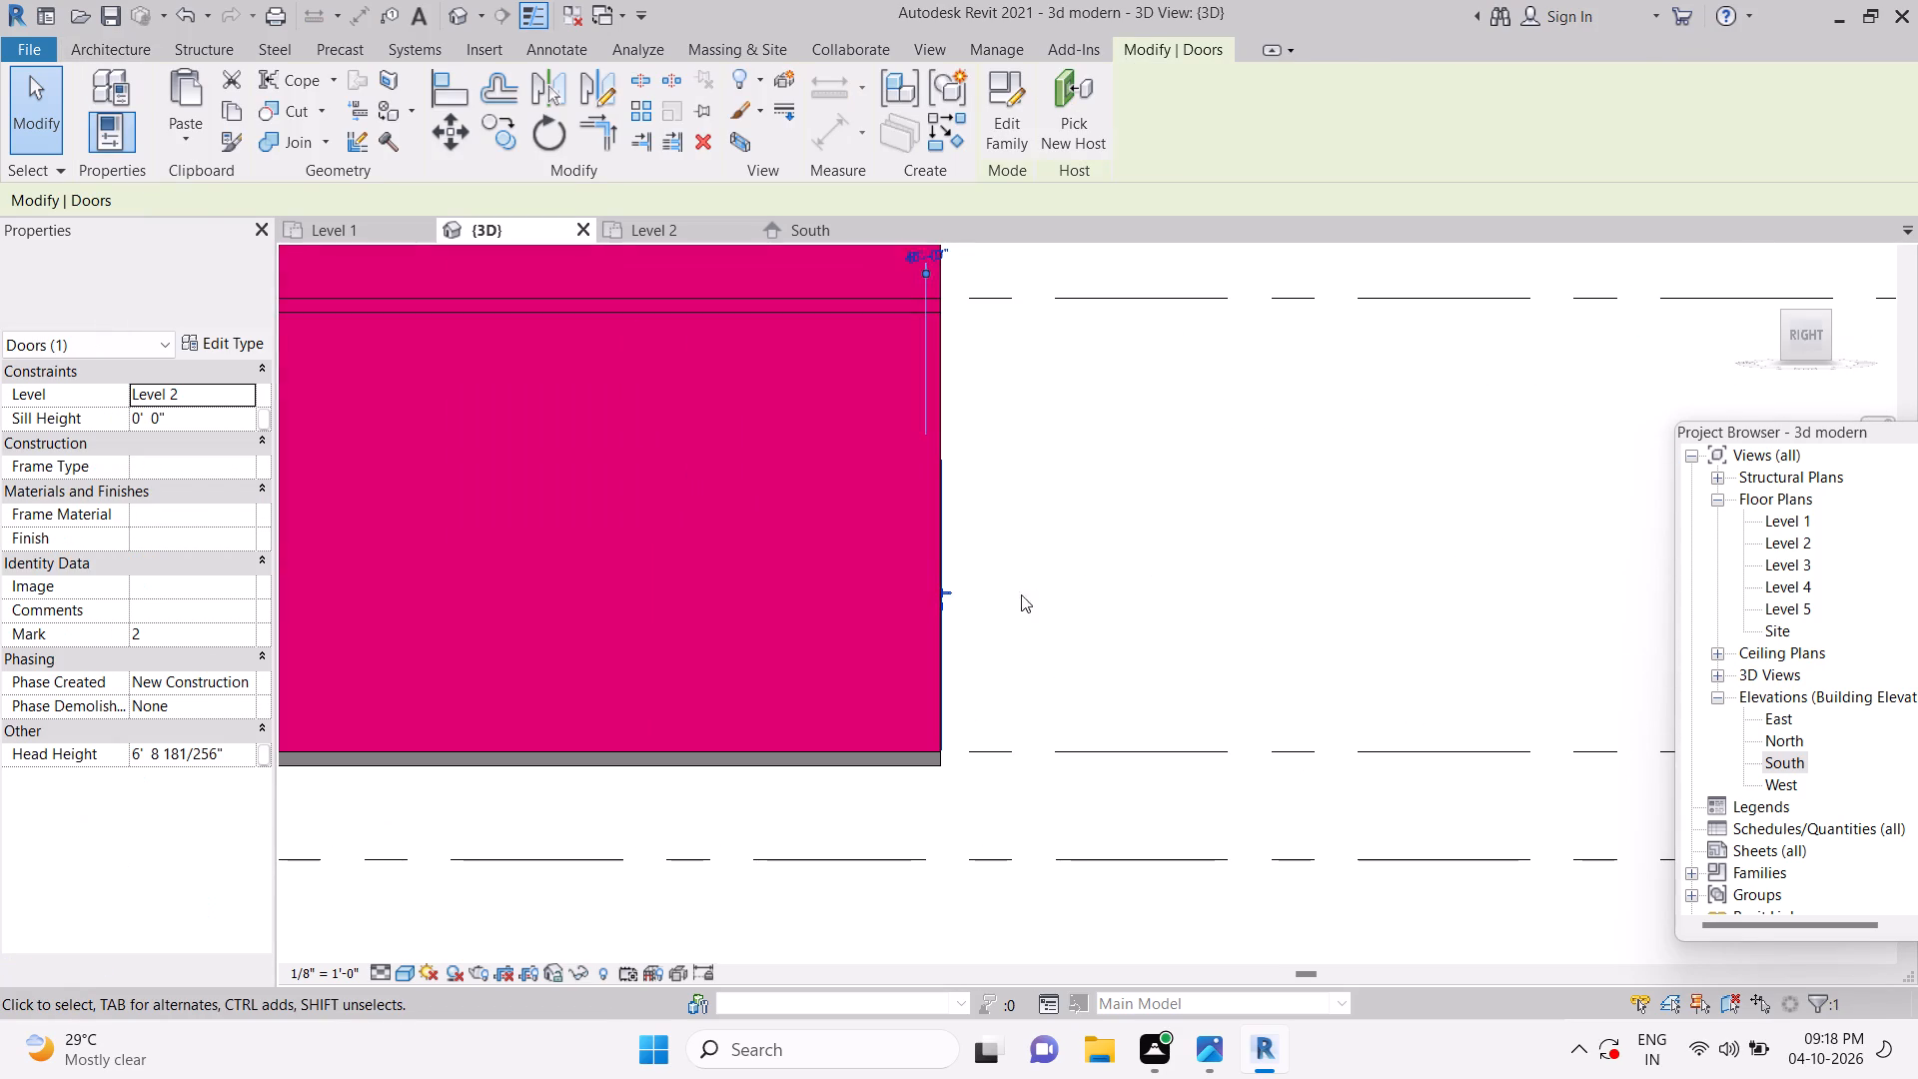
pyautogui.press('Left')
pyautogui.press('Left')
# Deselect the door and examine the rear double door and its wall from the right-back corner in 3D.
pyautogui.scroll(-4, 1063, 563)
pyautogui.keyDown('shift'); pyautogui.scroll(1, 1179, 635); pyautogui.keyUp('shift')
pyautogui.keyDown('shift'); pyautogui.moveTo(1172, 643); pyautogui.dragTo(1150, 669, button='middle'); pyautogui.keyUp('shift')
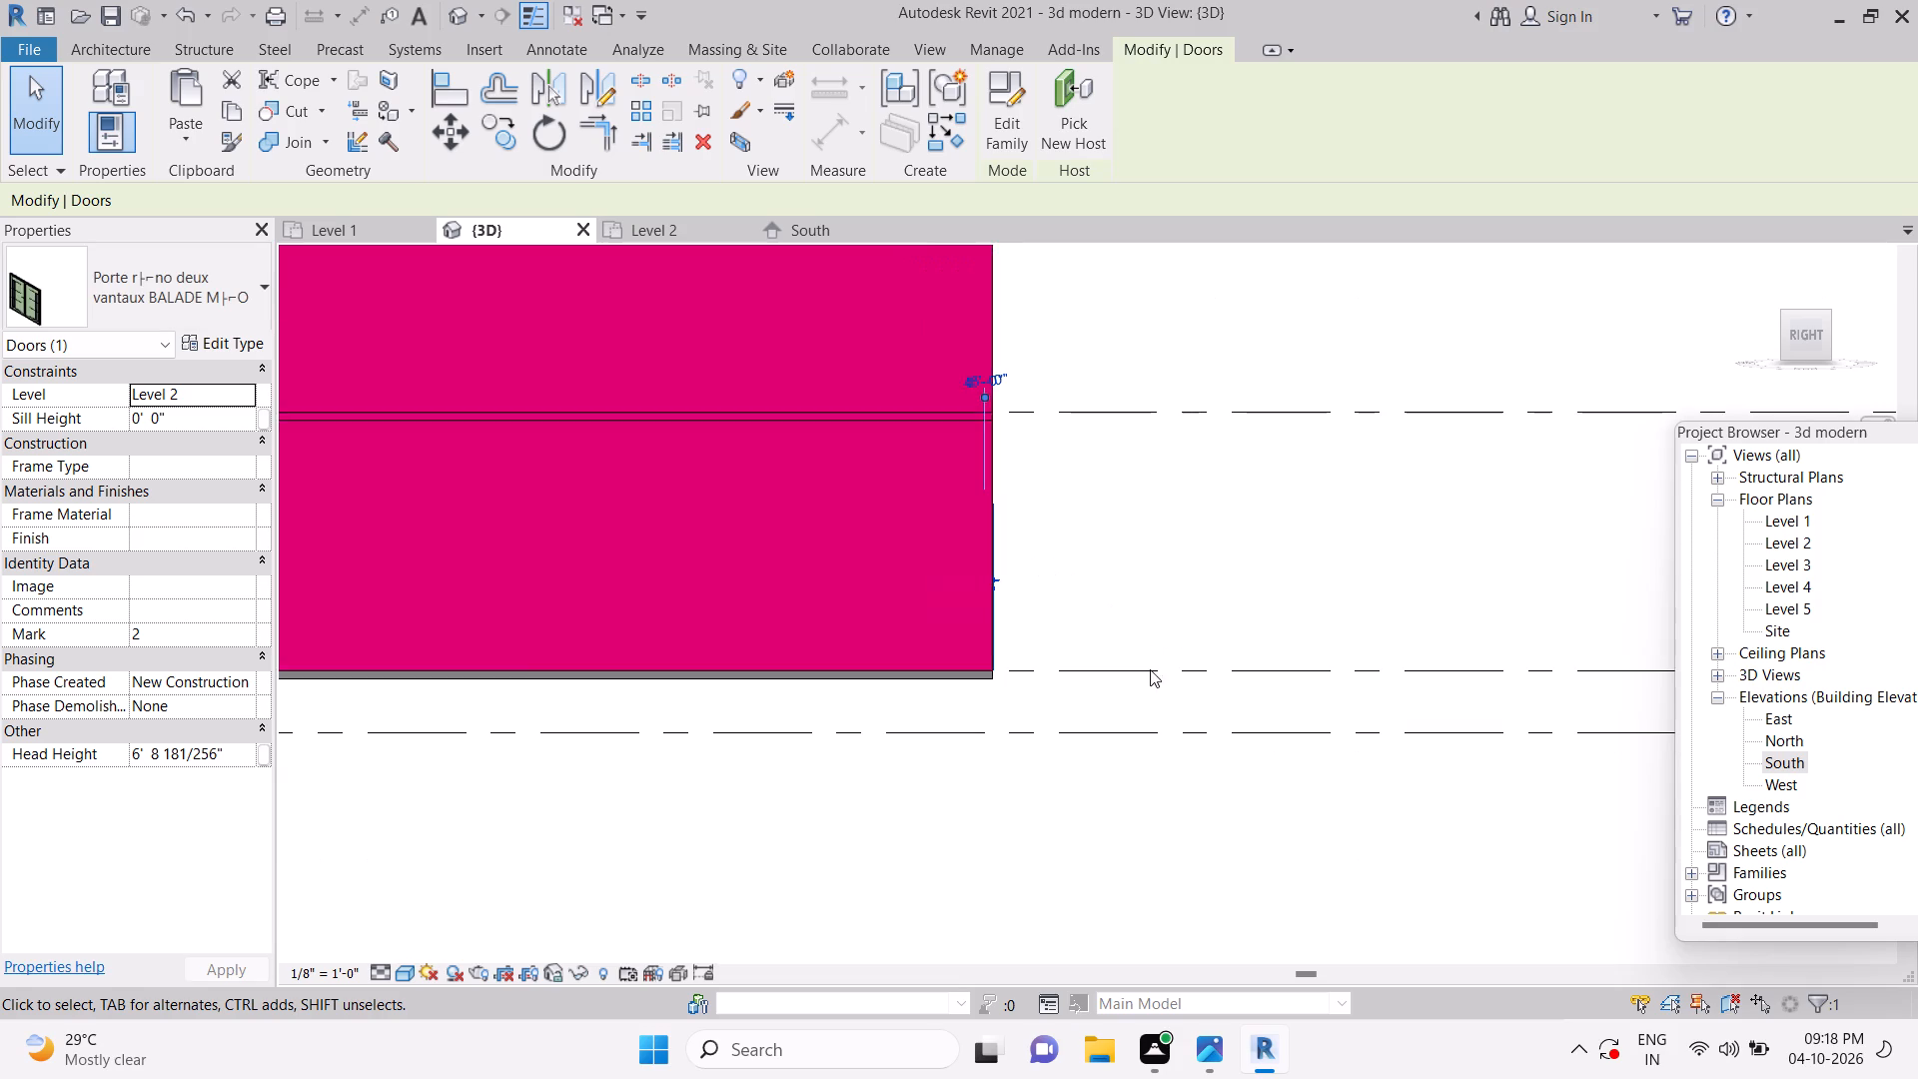
pyautogui.keyDown('shift'); pyautogui.moveTo(1150, 669); pyautogui.dragTo(962, 753, button='middle'); pyautogui.keyUp('shift')
pyautogui.press('Escape')
pyautogui.press('Escape')
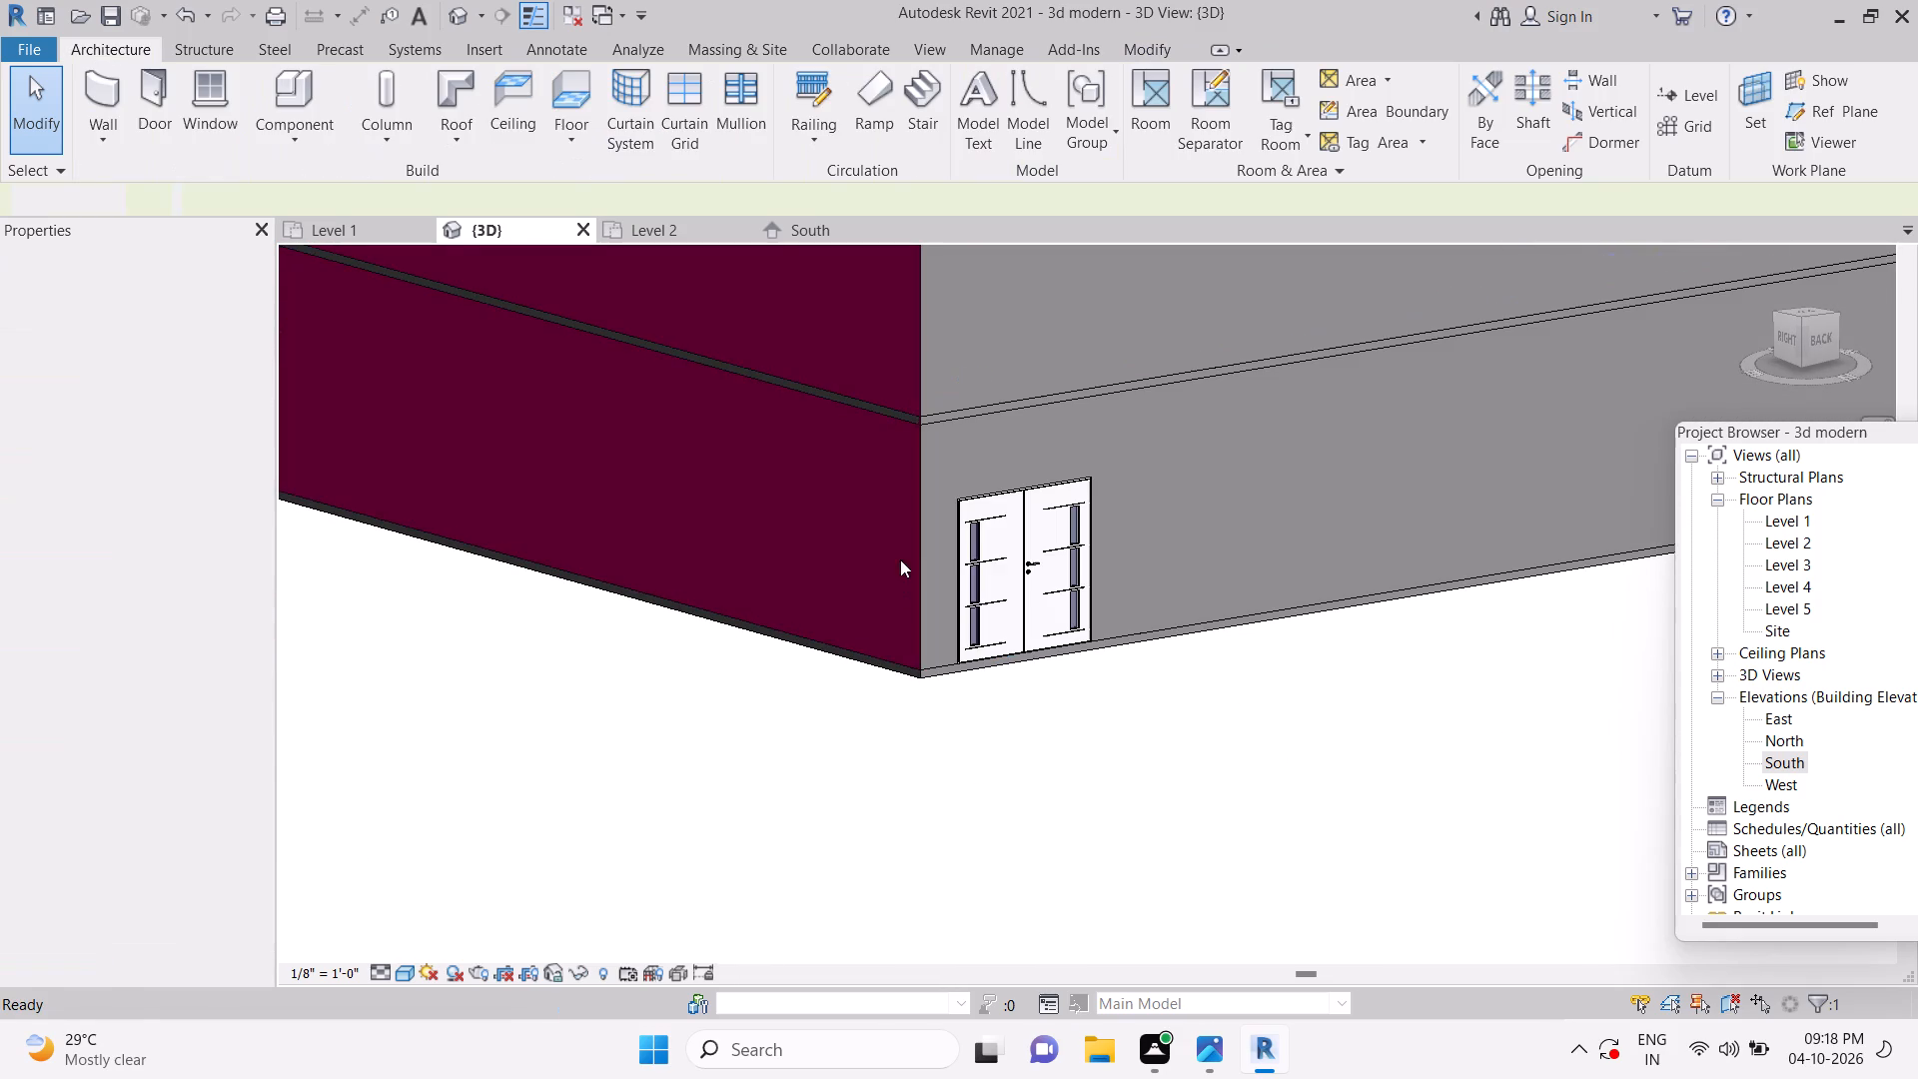
pyautogui.press('Escape')
pyautogui.scroll(-9, 914, 602)
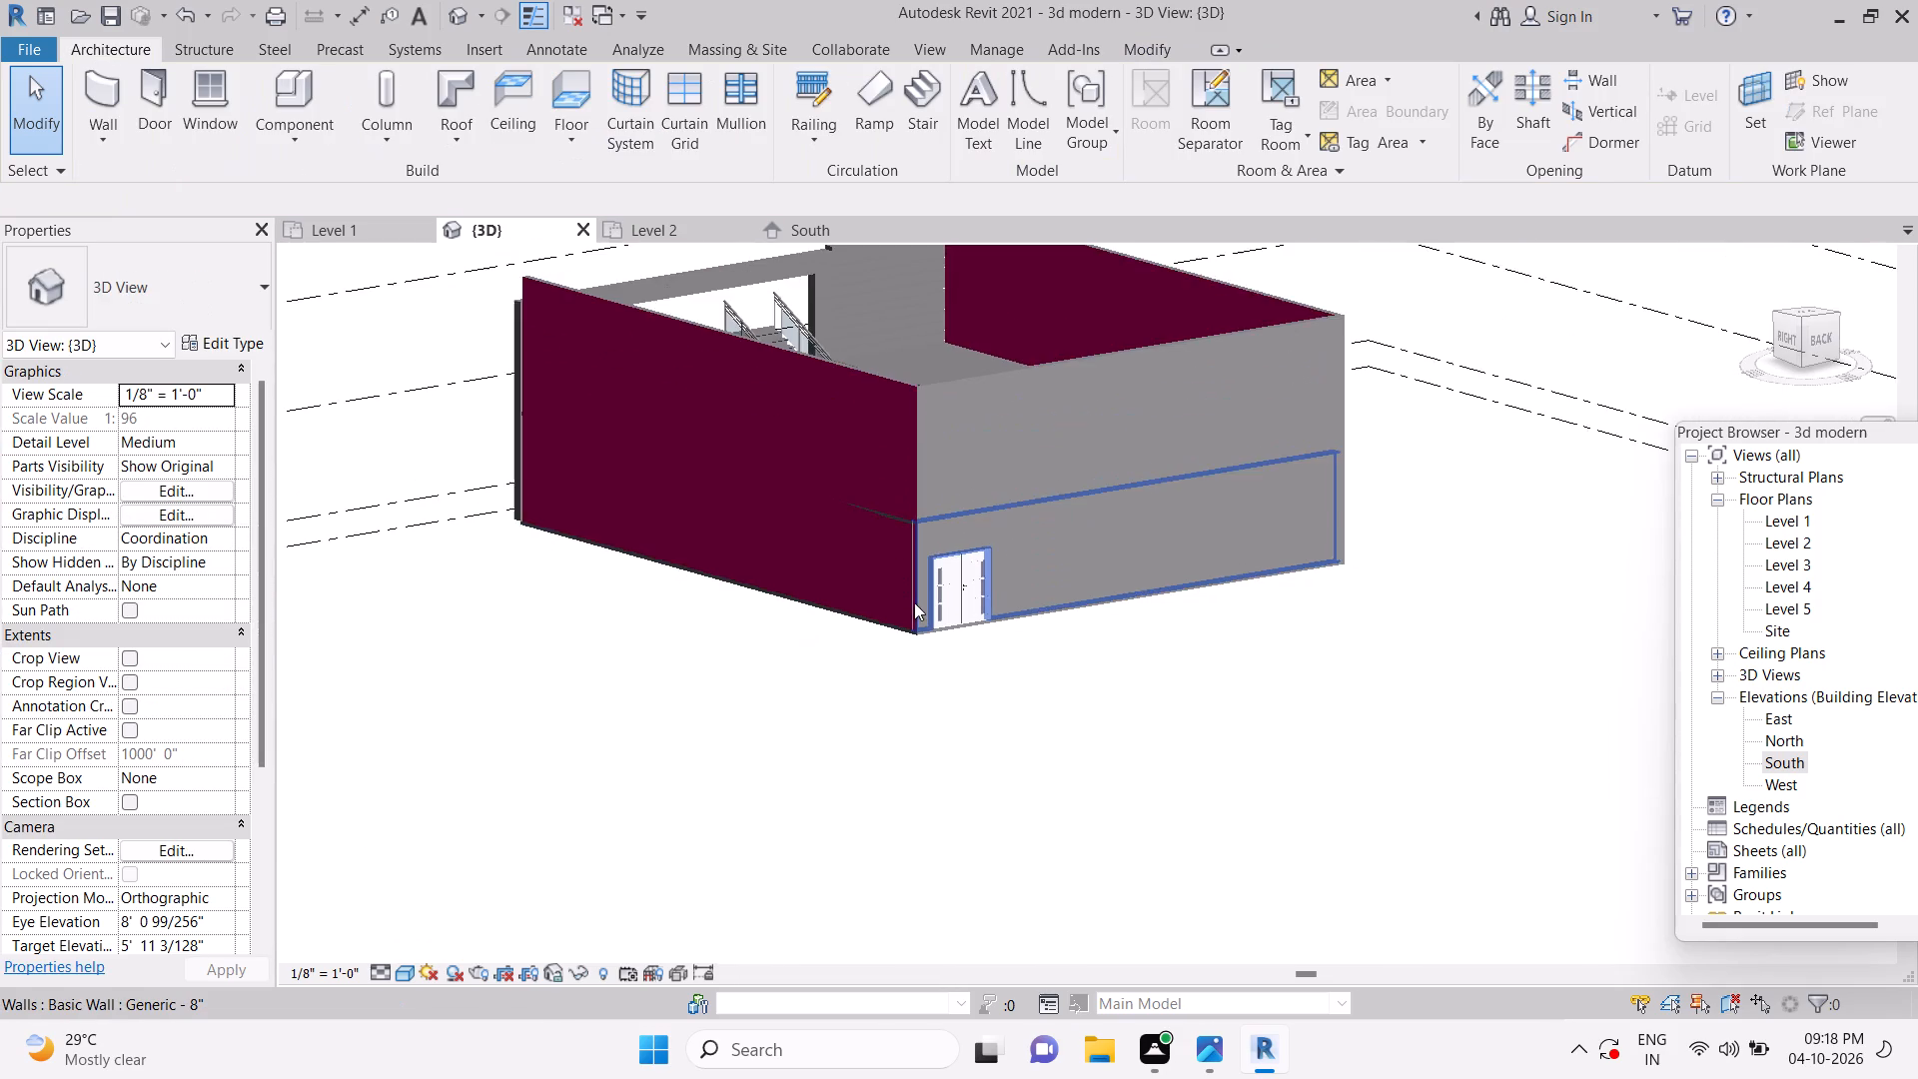
# In the 3D view, temporarily hide the lower right side wall and the lower rear wall hosting the double door.
pyautogui.press('Escape')
pyautogui.scroll(4, 887, 612)
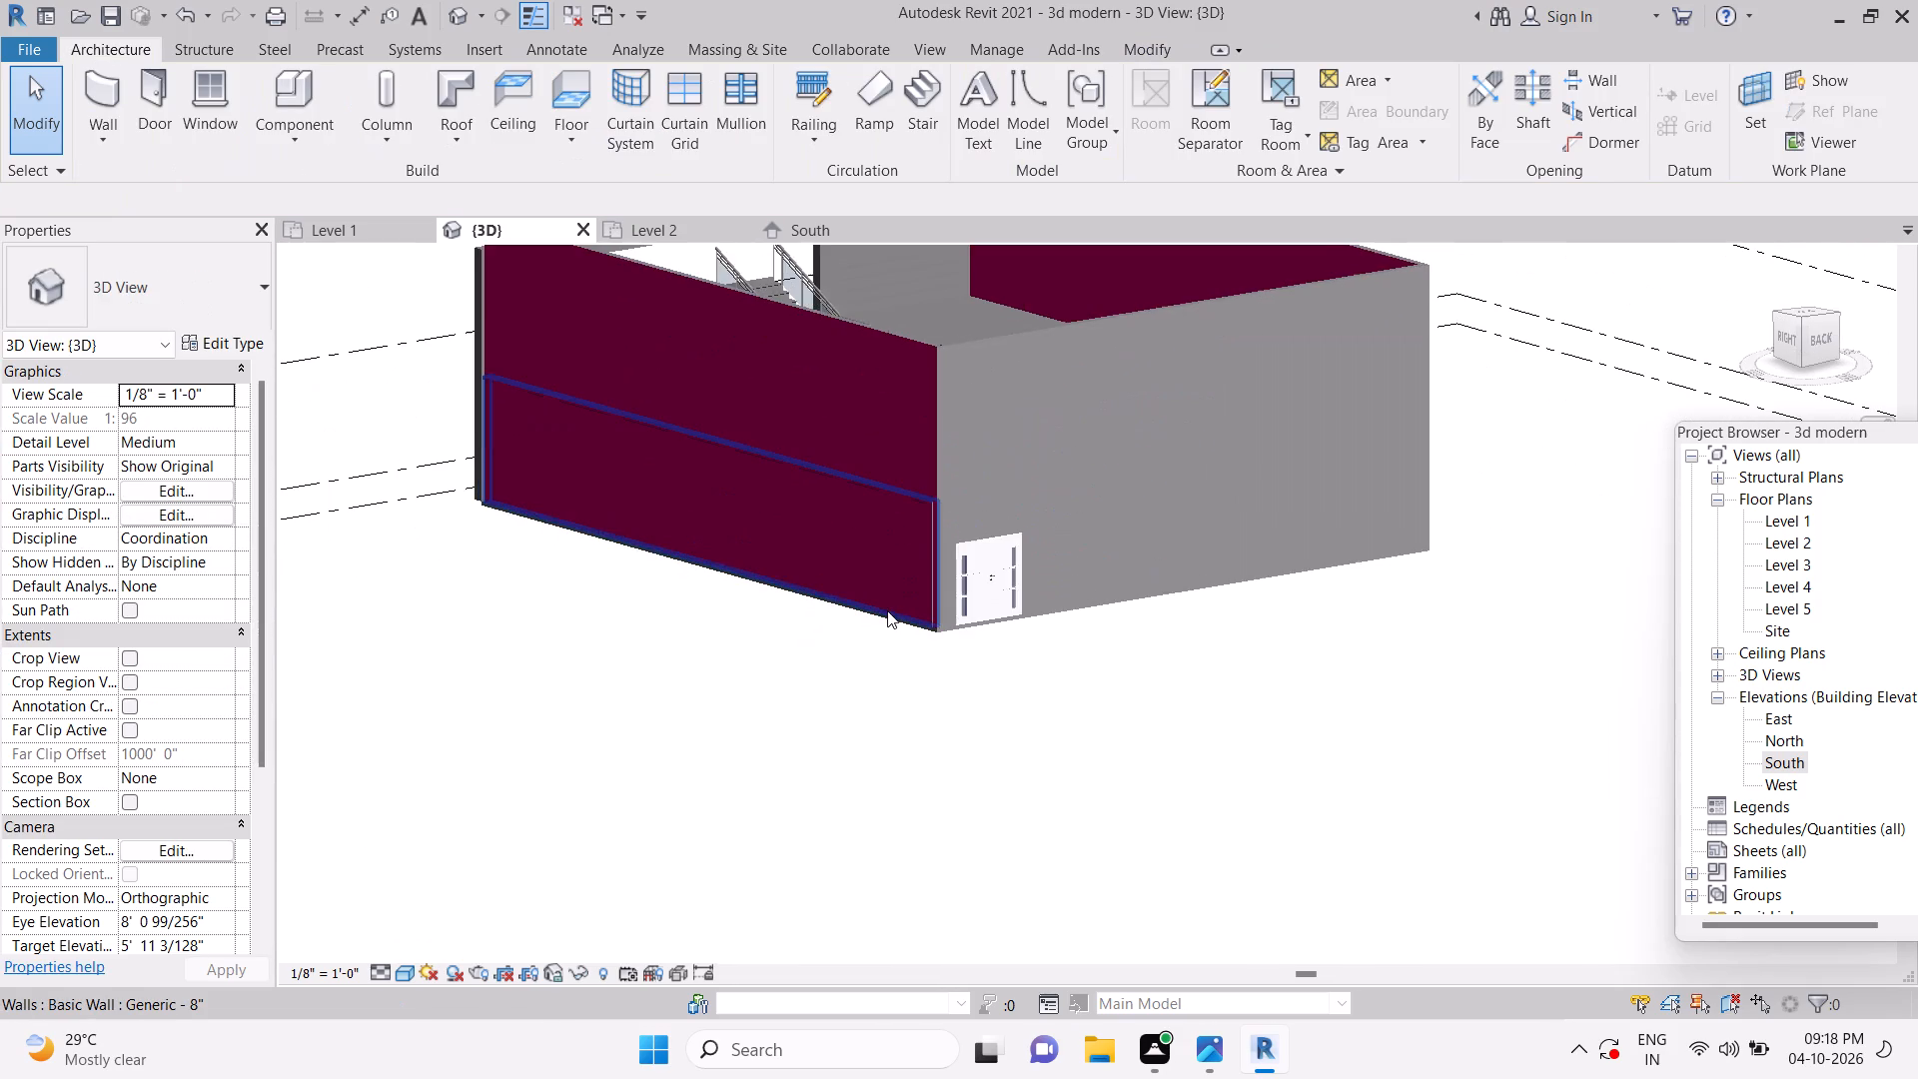
pyautogui.click(888, 608)
pyautogui.write('hh')
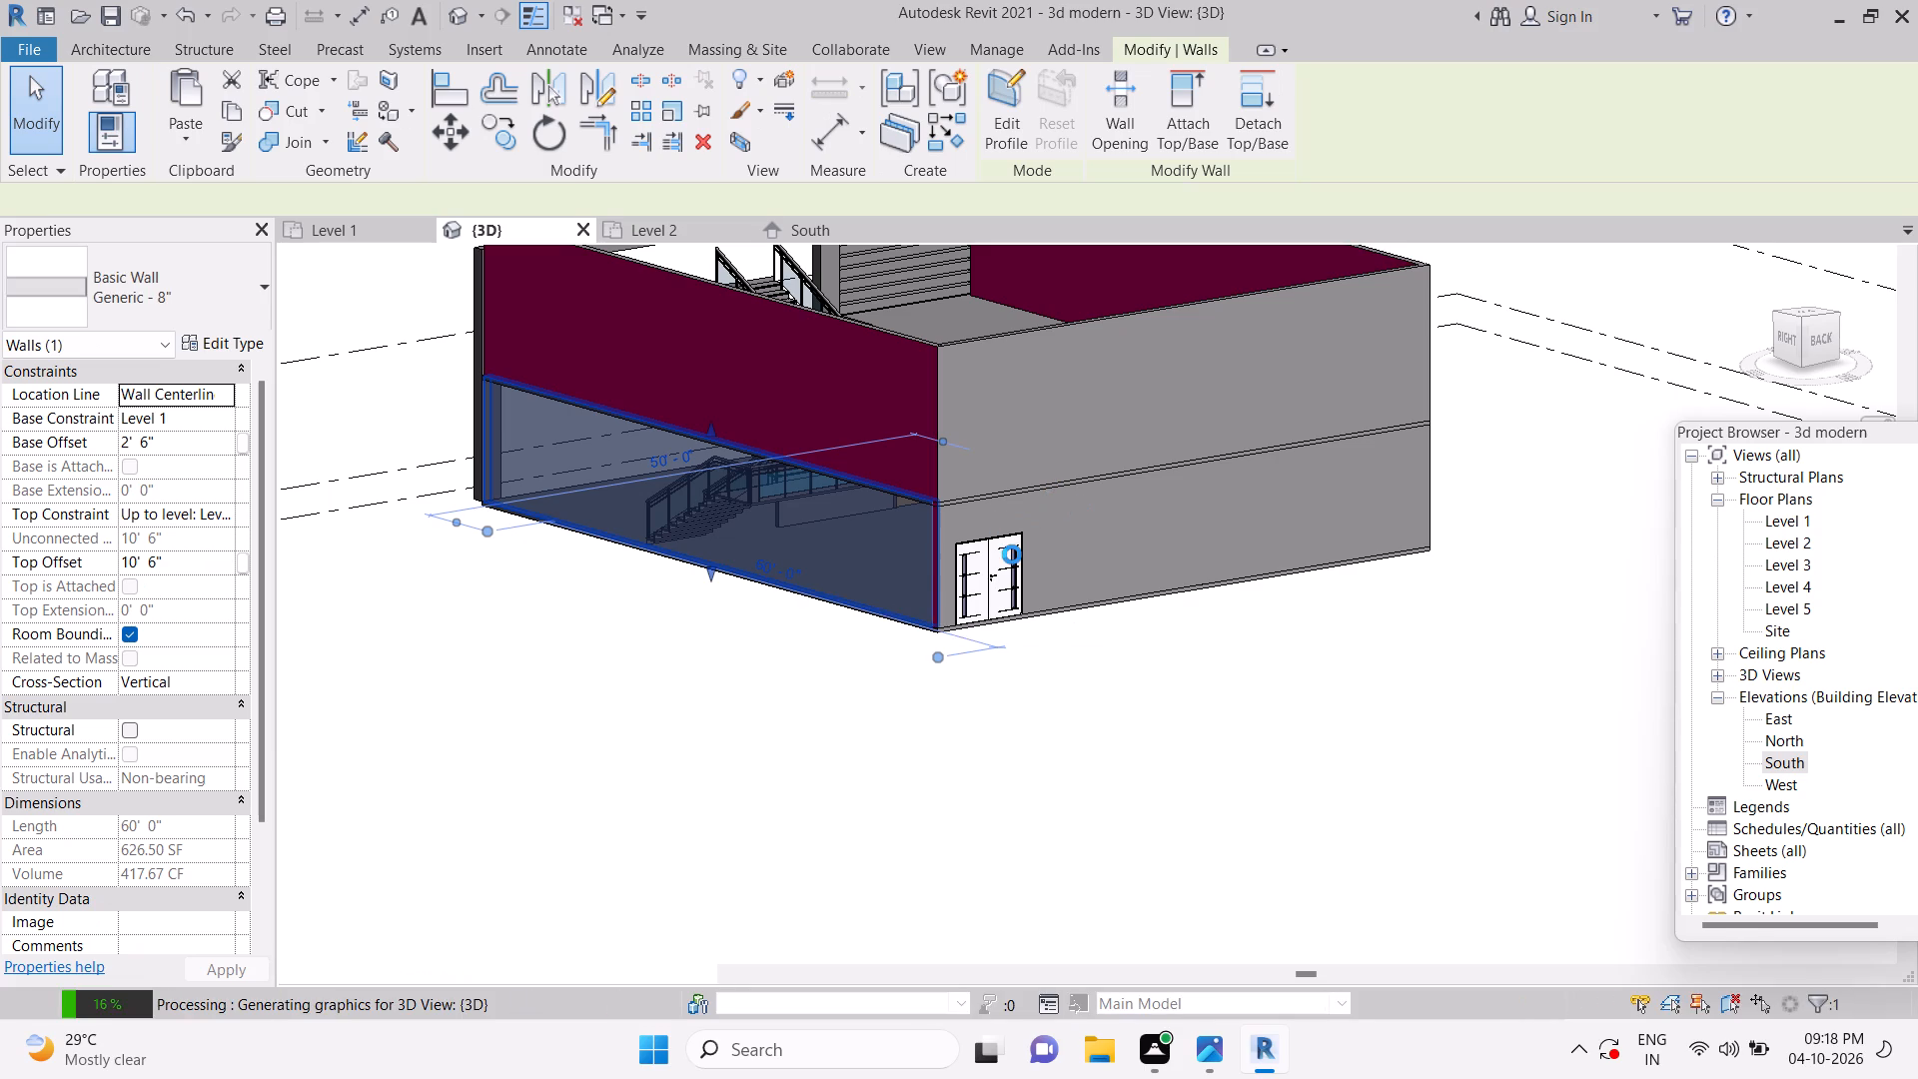
pyautogui.press('Escape')
pyautogui.press('Escape')
pyautogui.scroll(5, 940, 554)
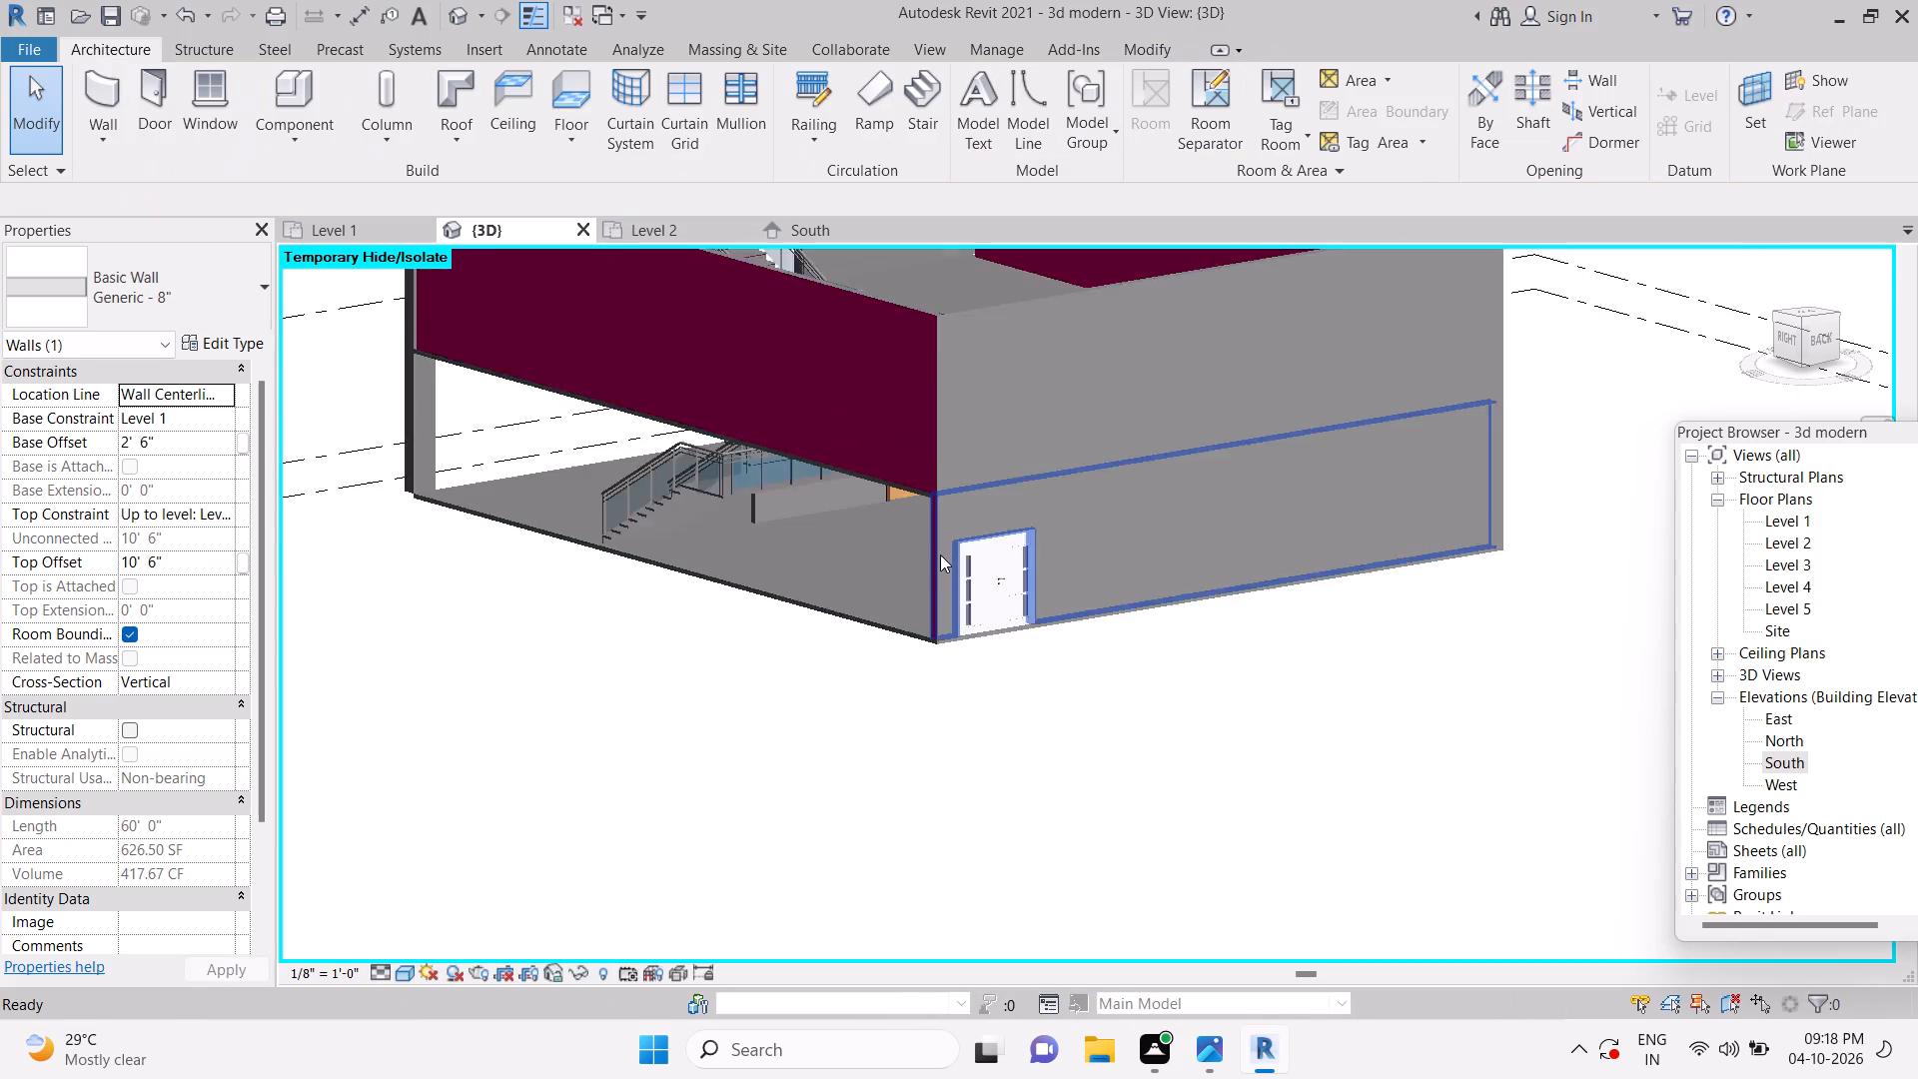
pyautogui.click(943, 540)
pyautogui.write('hh')
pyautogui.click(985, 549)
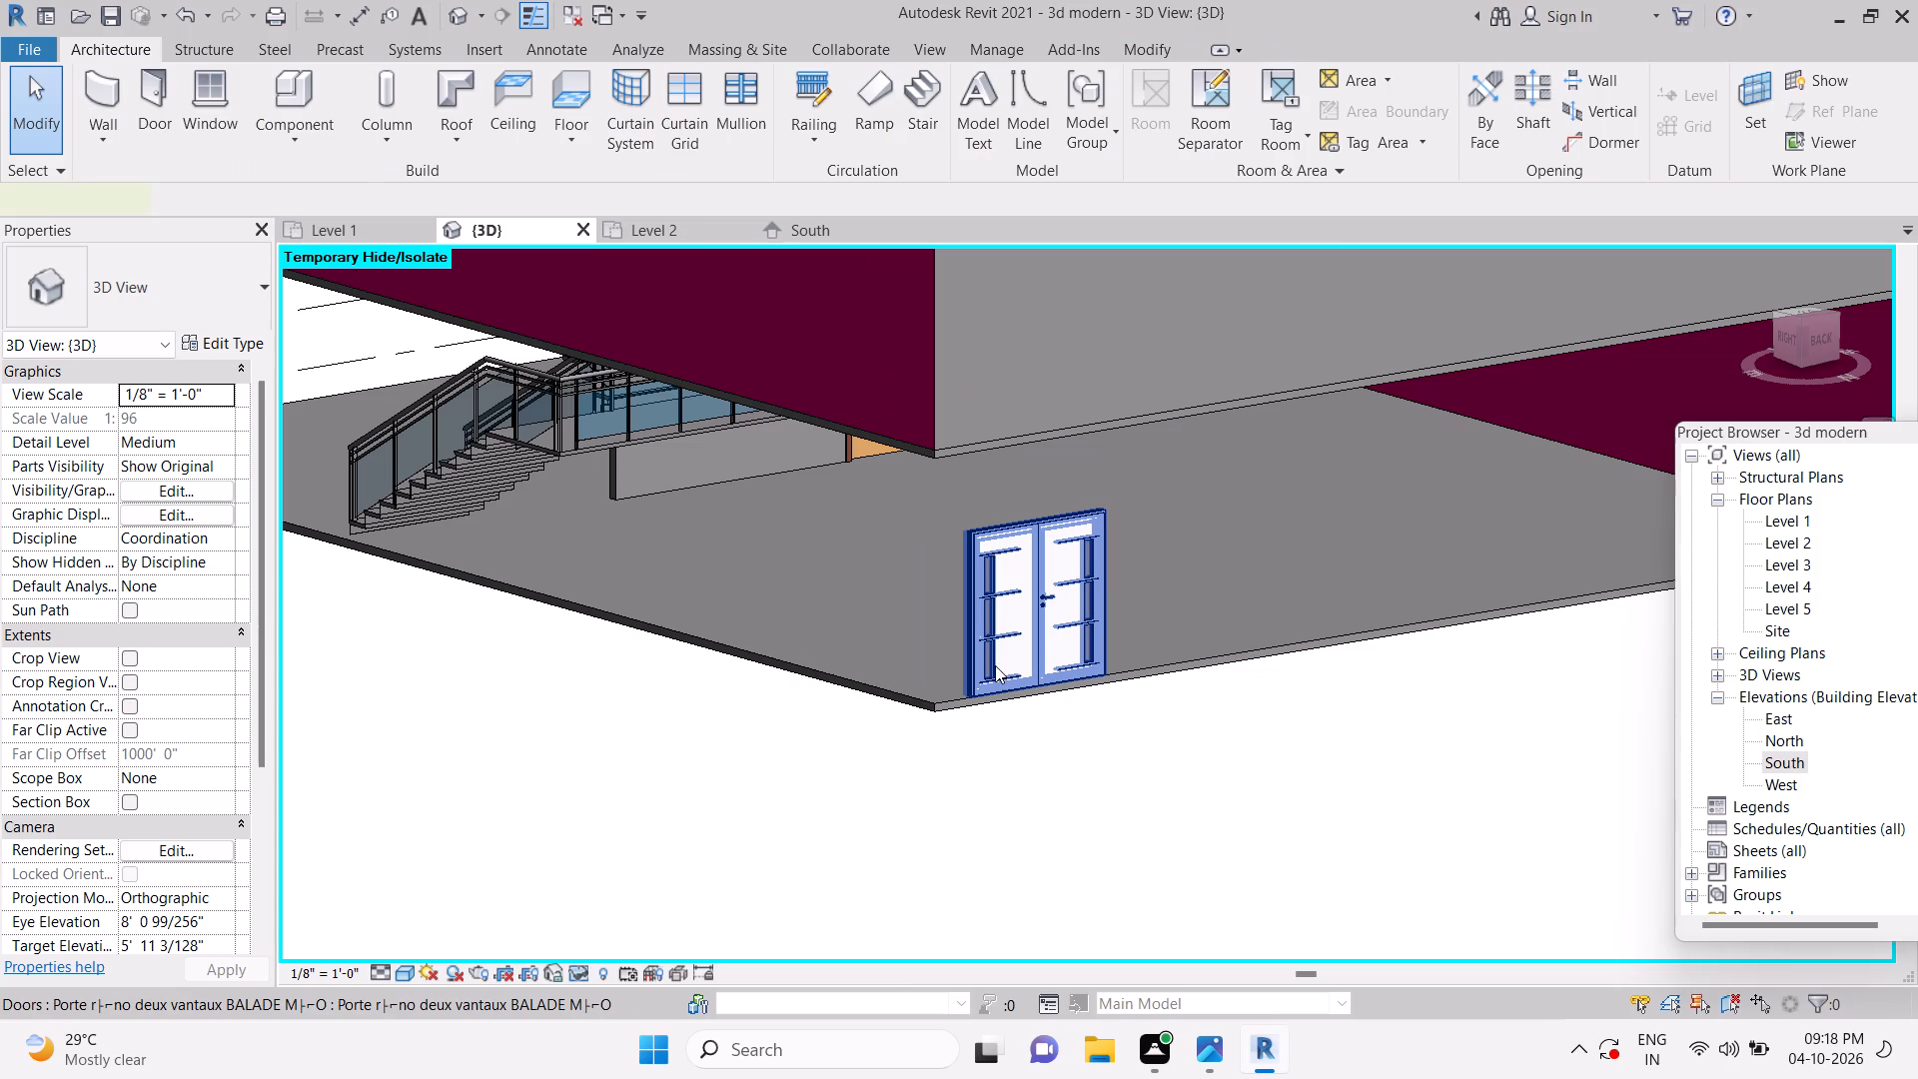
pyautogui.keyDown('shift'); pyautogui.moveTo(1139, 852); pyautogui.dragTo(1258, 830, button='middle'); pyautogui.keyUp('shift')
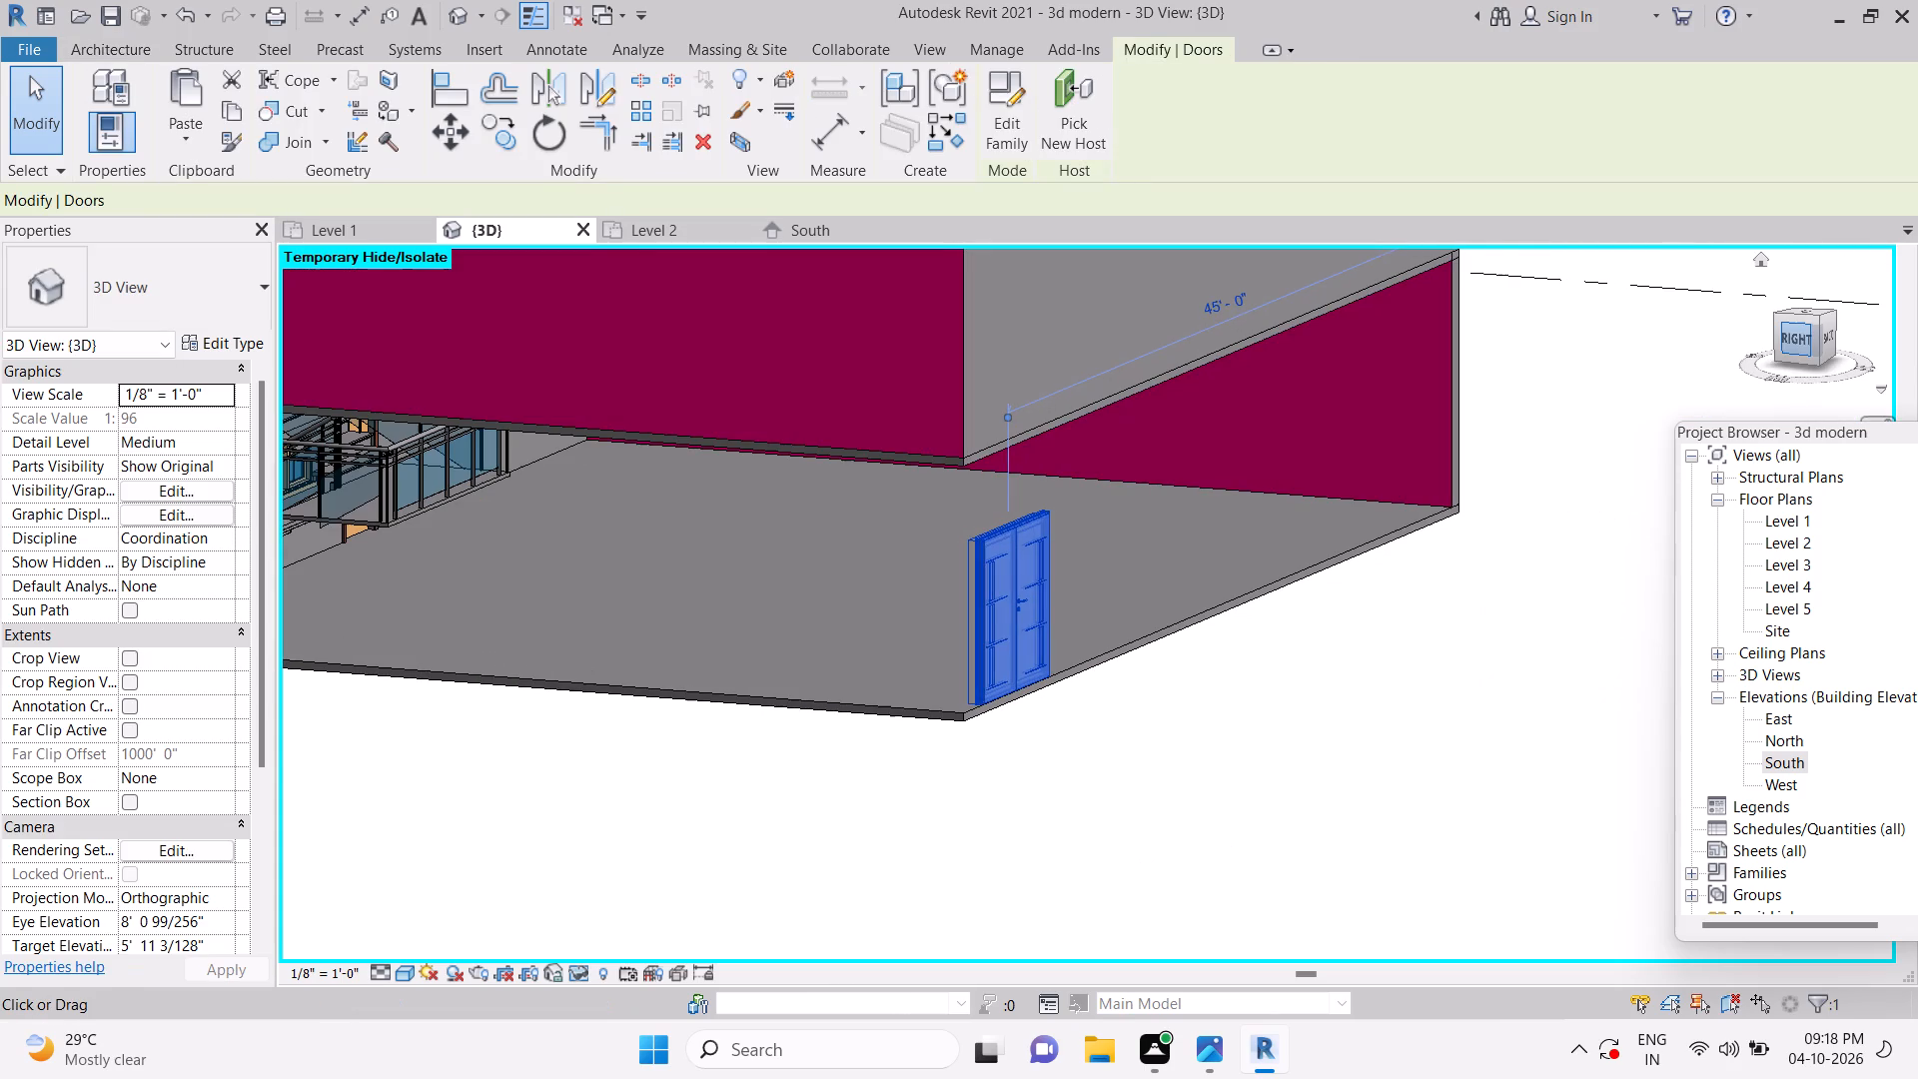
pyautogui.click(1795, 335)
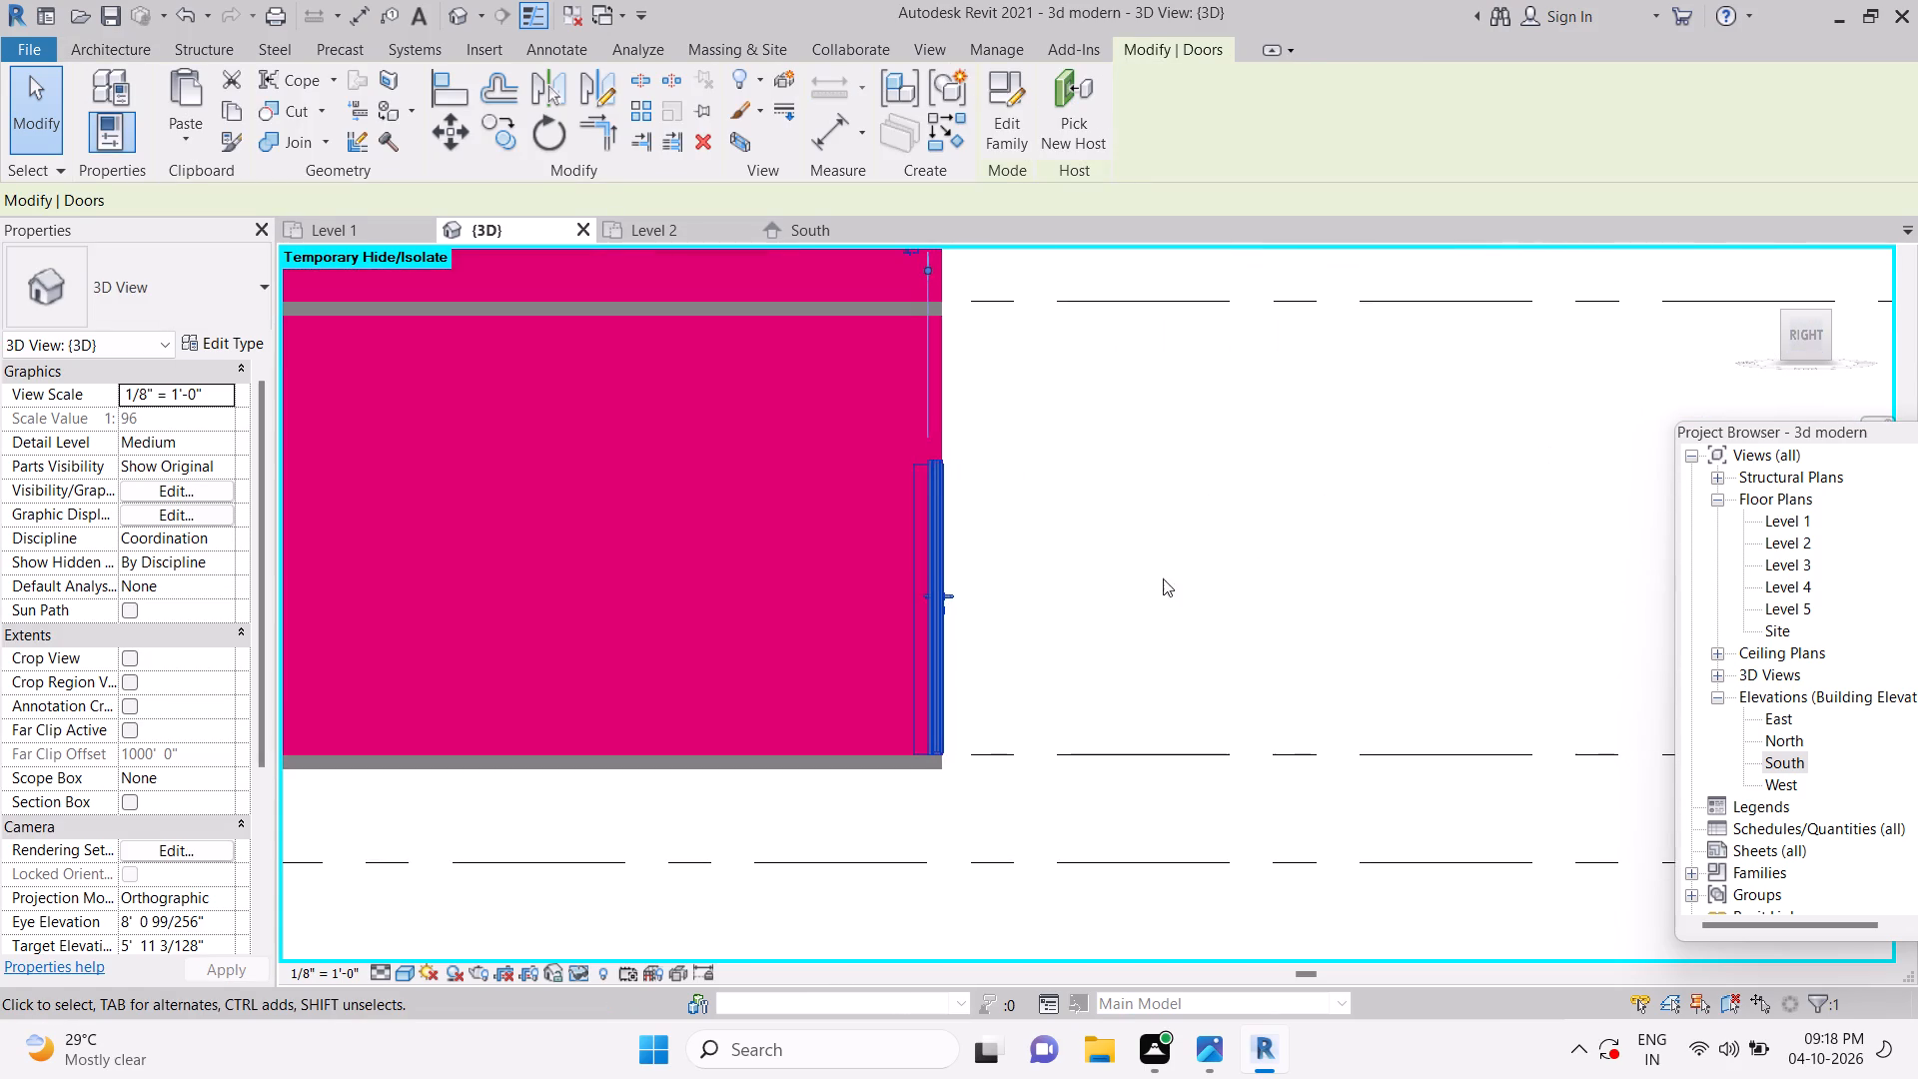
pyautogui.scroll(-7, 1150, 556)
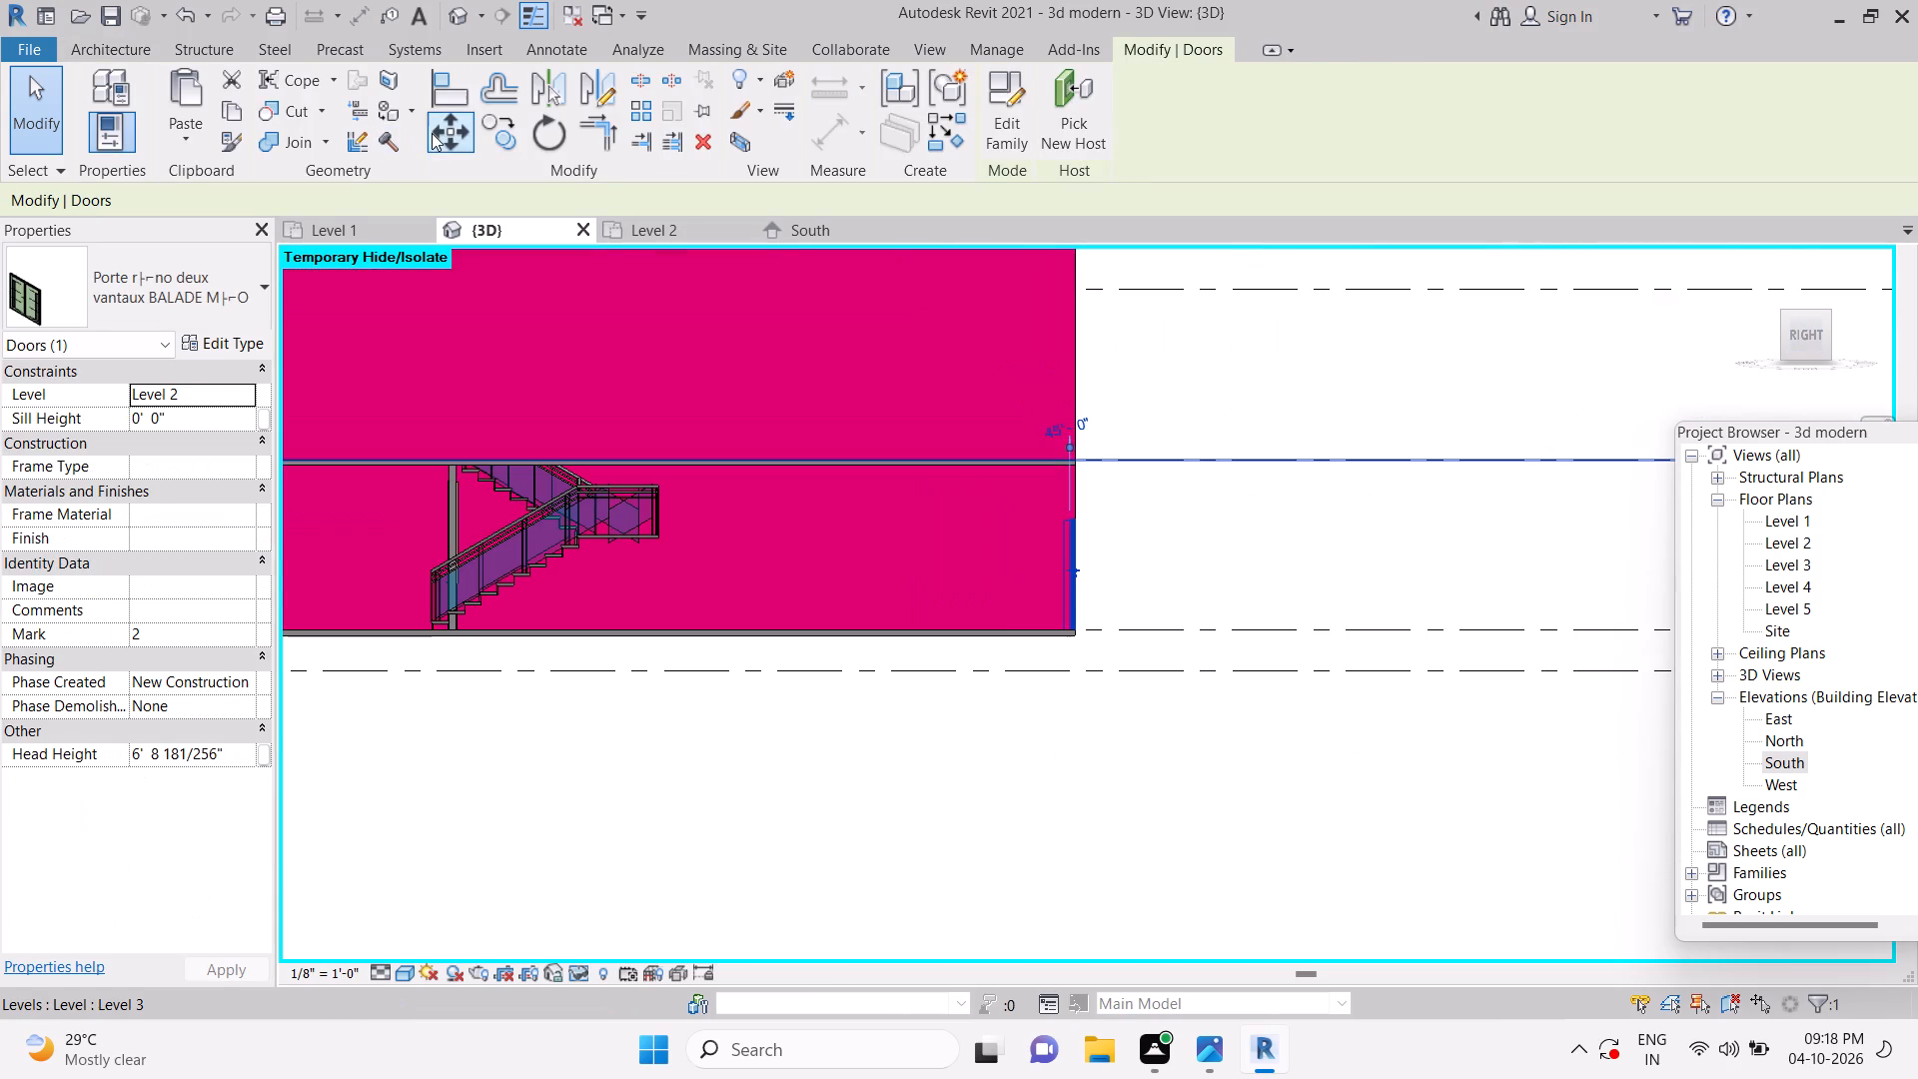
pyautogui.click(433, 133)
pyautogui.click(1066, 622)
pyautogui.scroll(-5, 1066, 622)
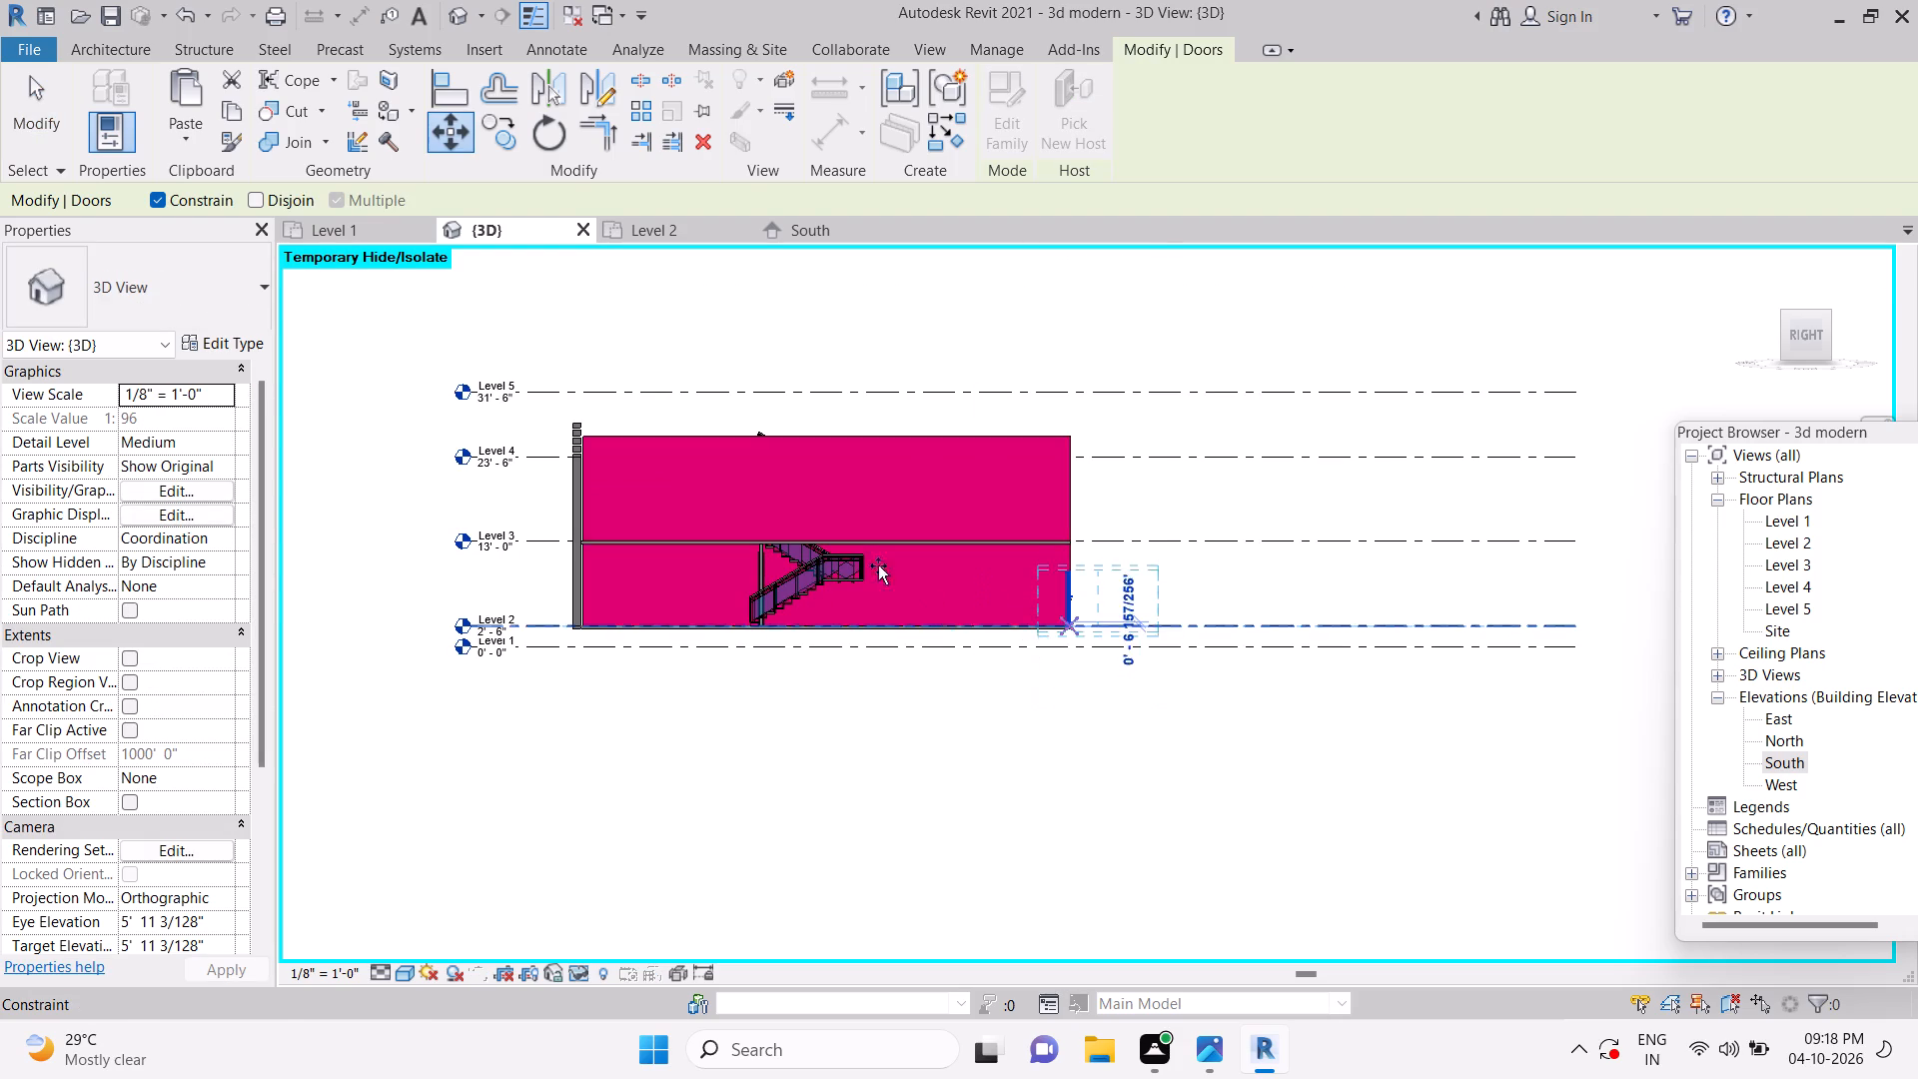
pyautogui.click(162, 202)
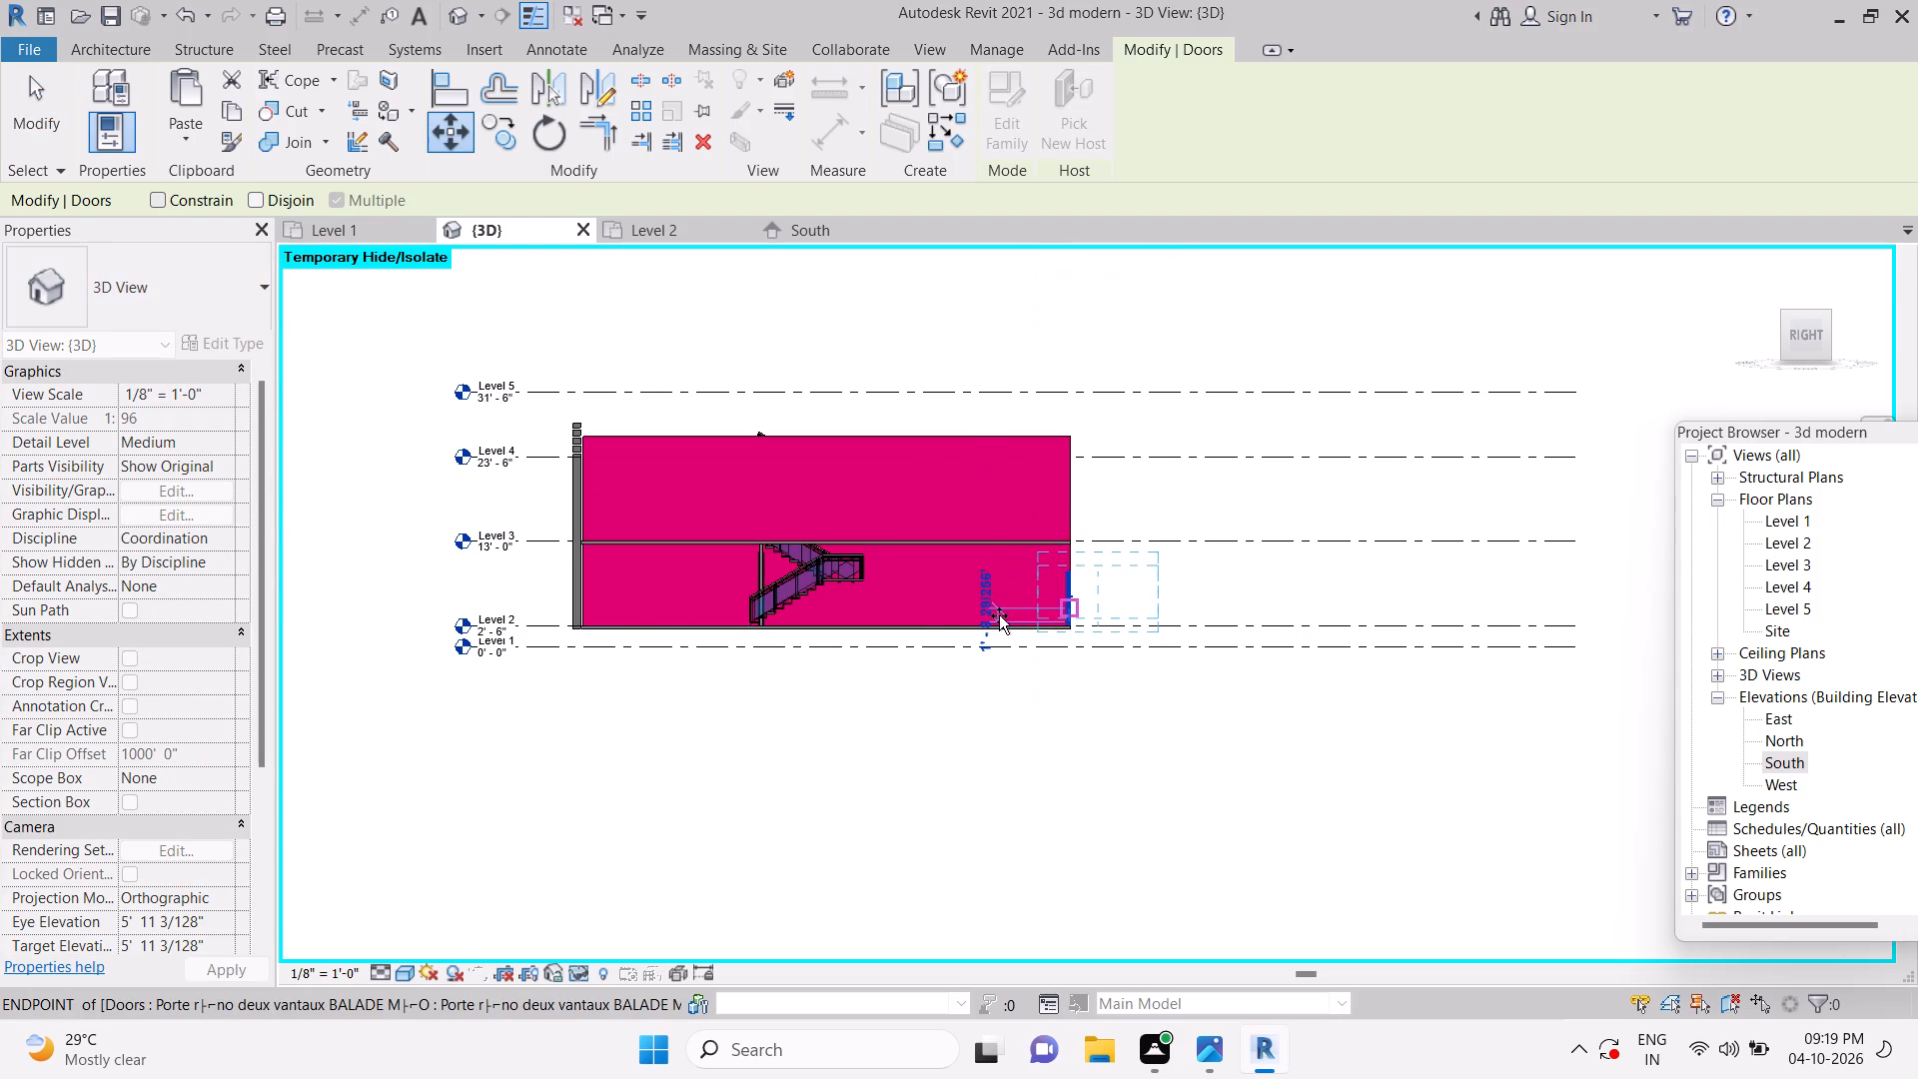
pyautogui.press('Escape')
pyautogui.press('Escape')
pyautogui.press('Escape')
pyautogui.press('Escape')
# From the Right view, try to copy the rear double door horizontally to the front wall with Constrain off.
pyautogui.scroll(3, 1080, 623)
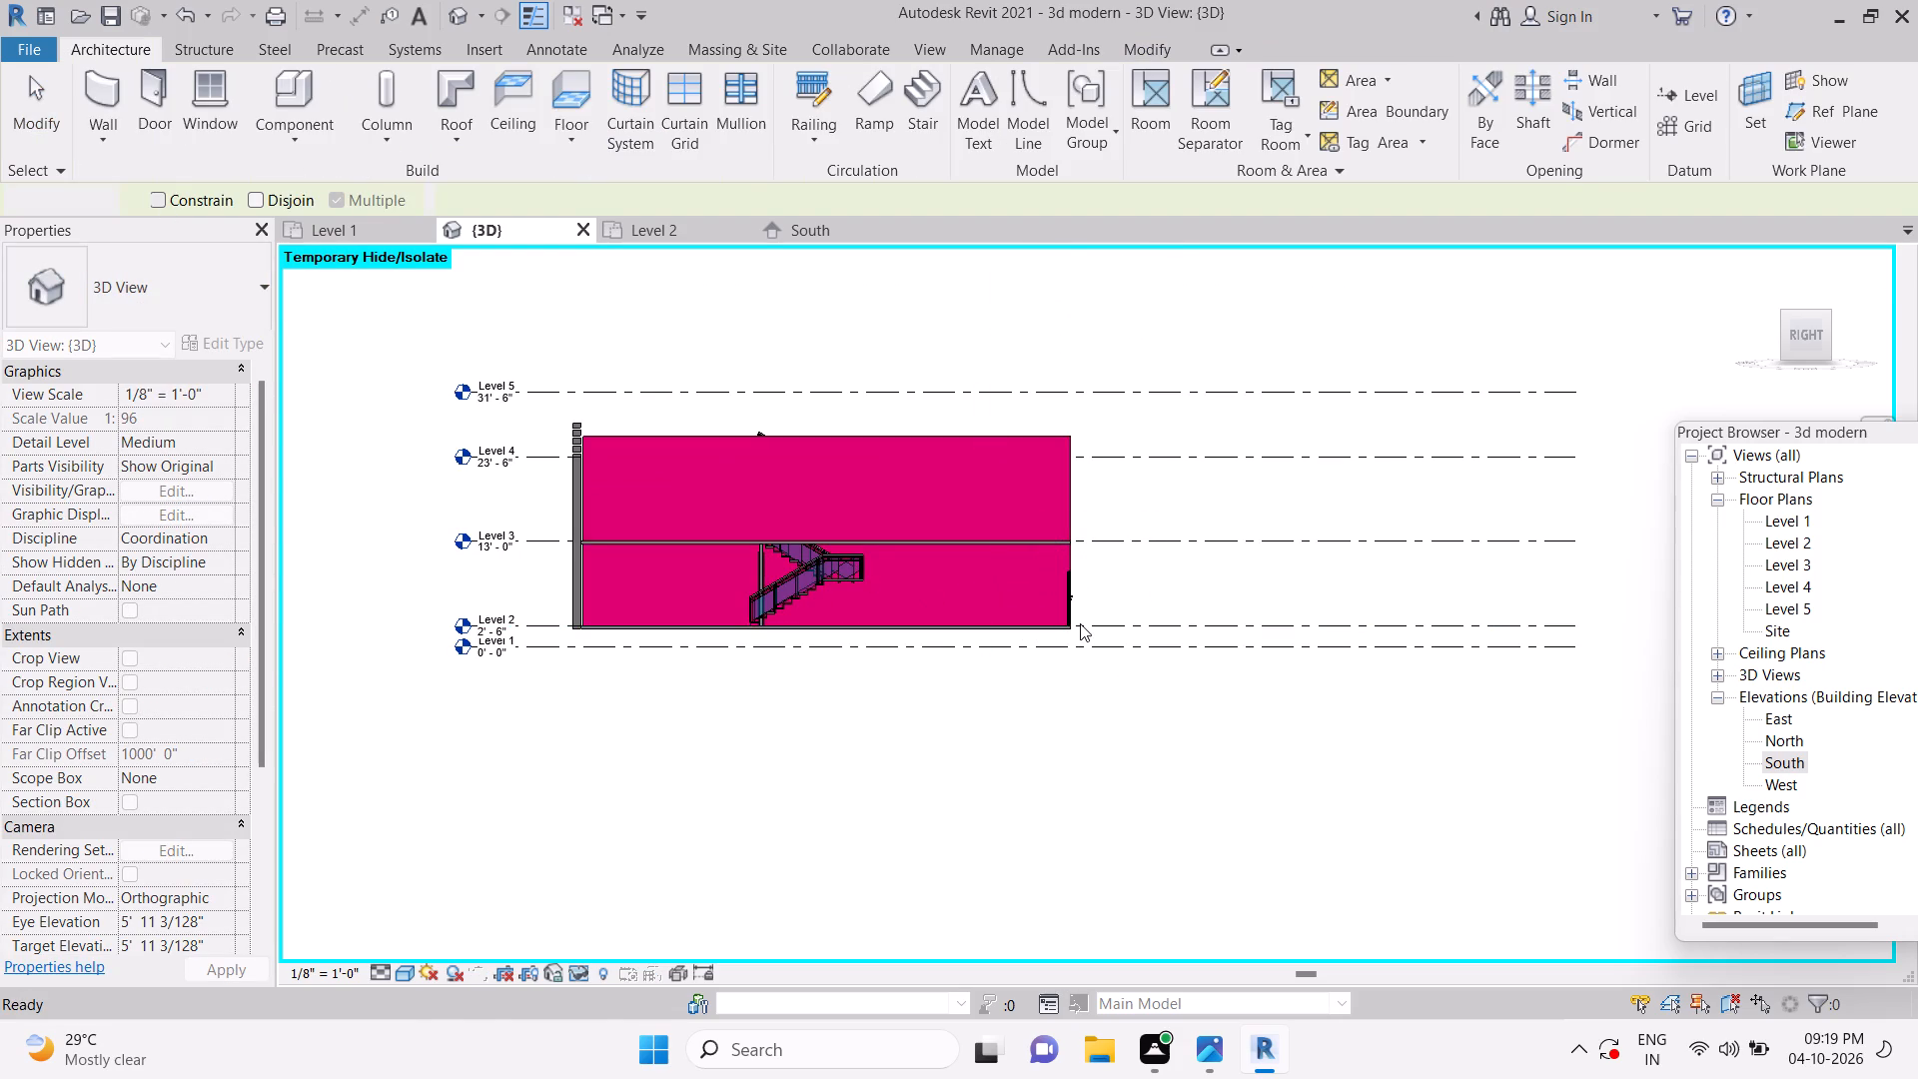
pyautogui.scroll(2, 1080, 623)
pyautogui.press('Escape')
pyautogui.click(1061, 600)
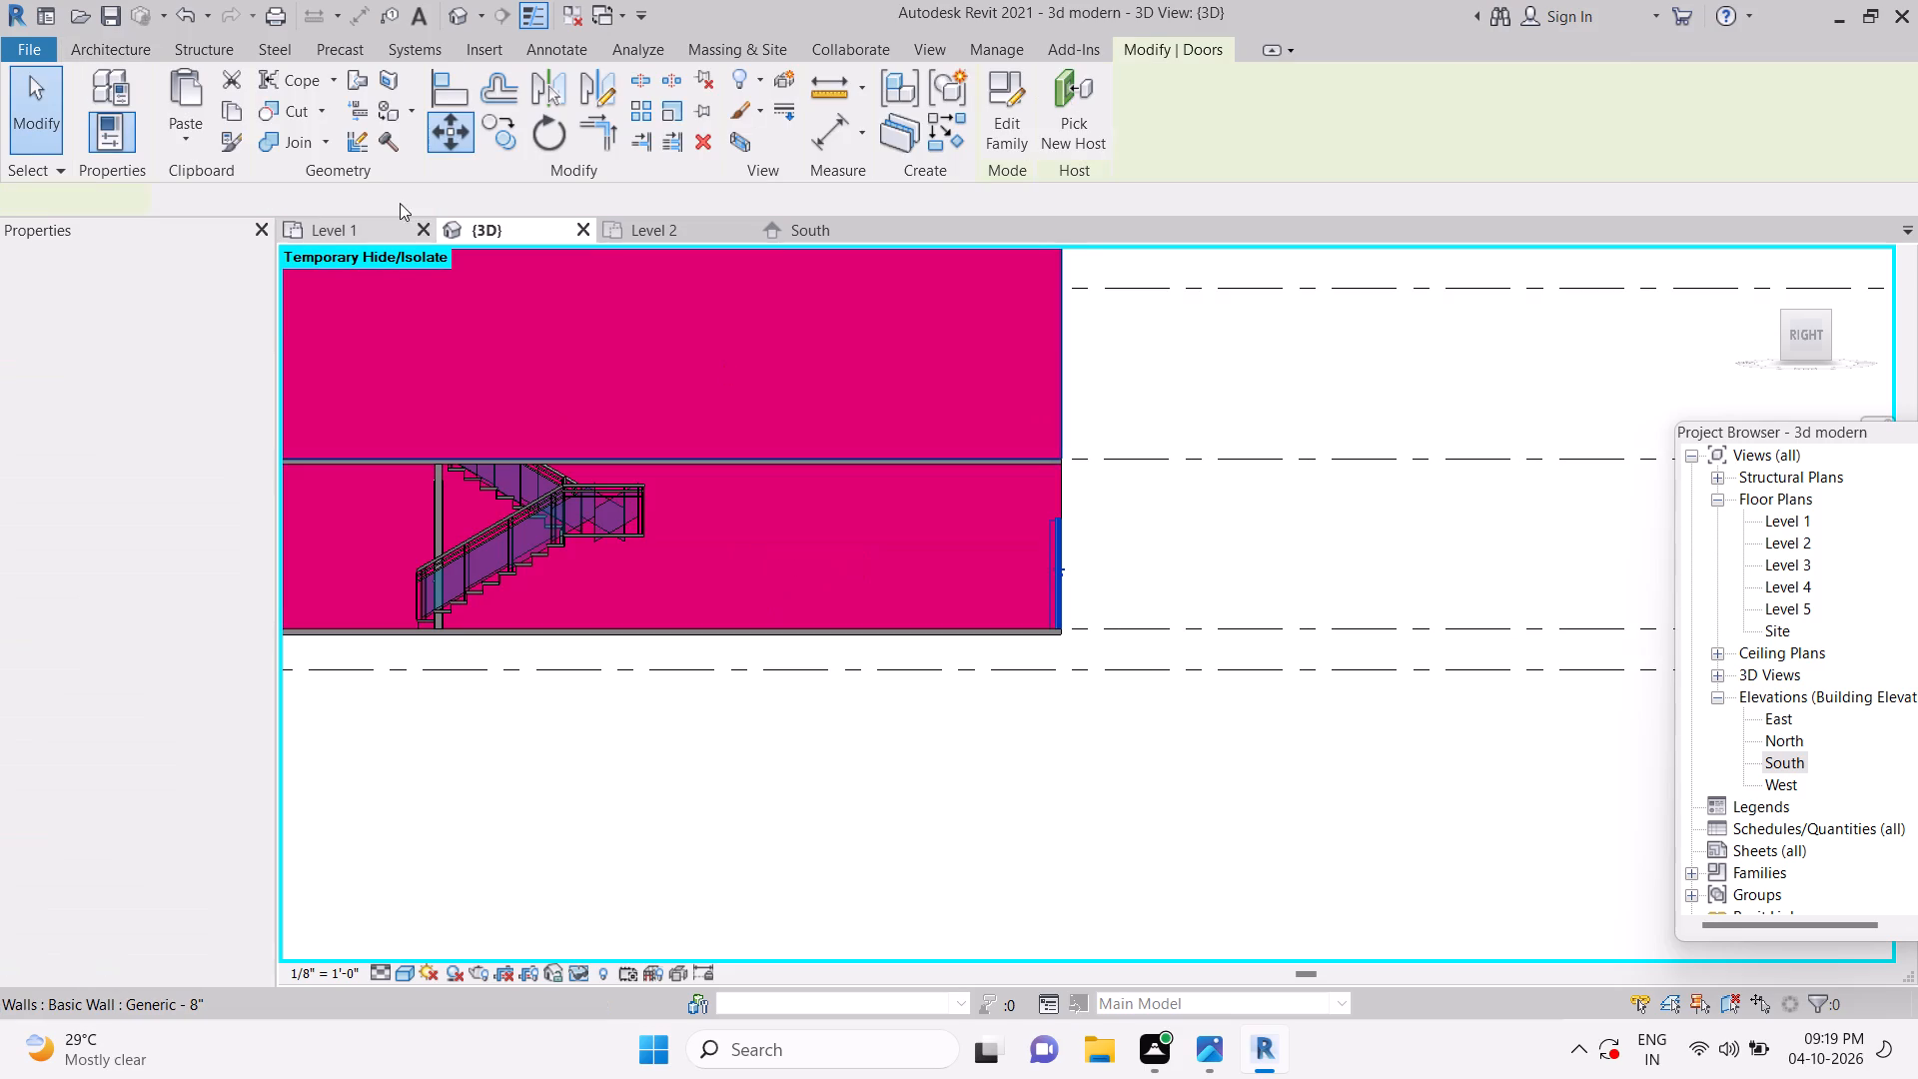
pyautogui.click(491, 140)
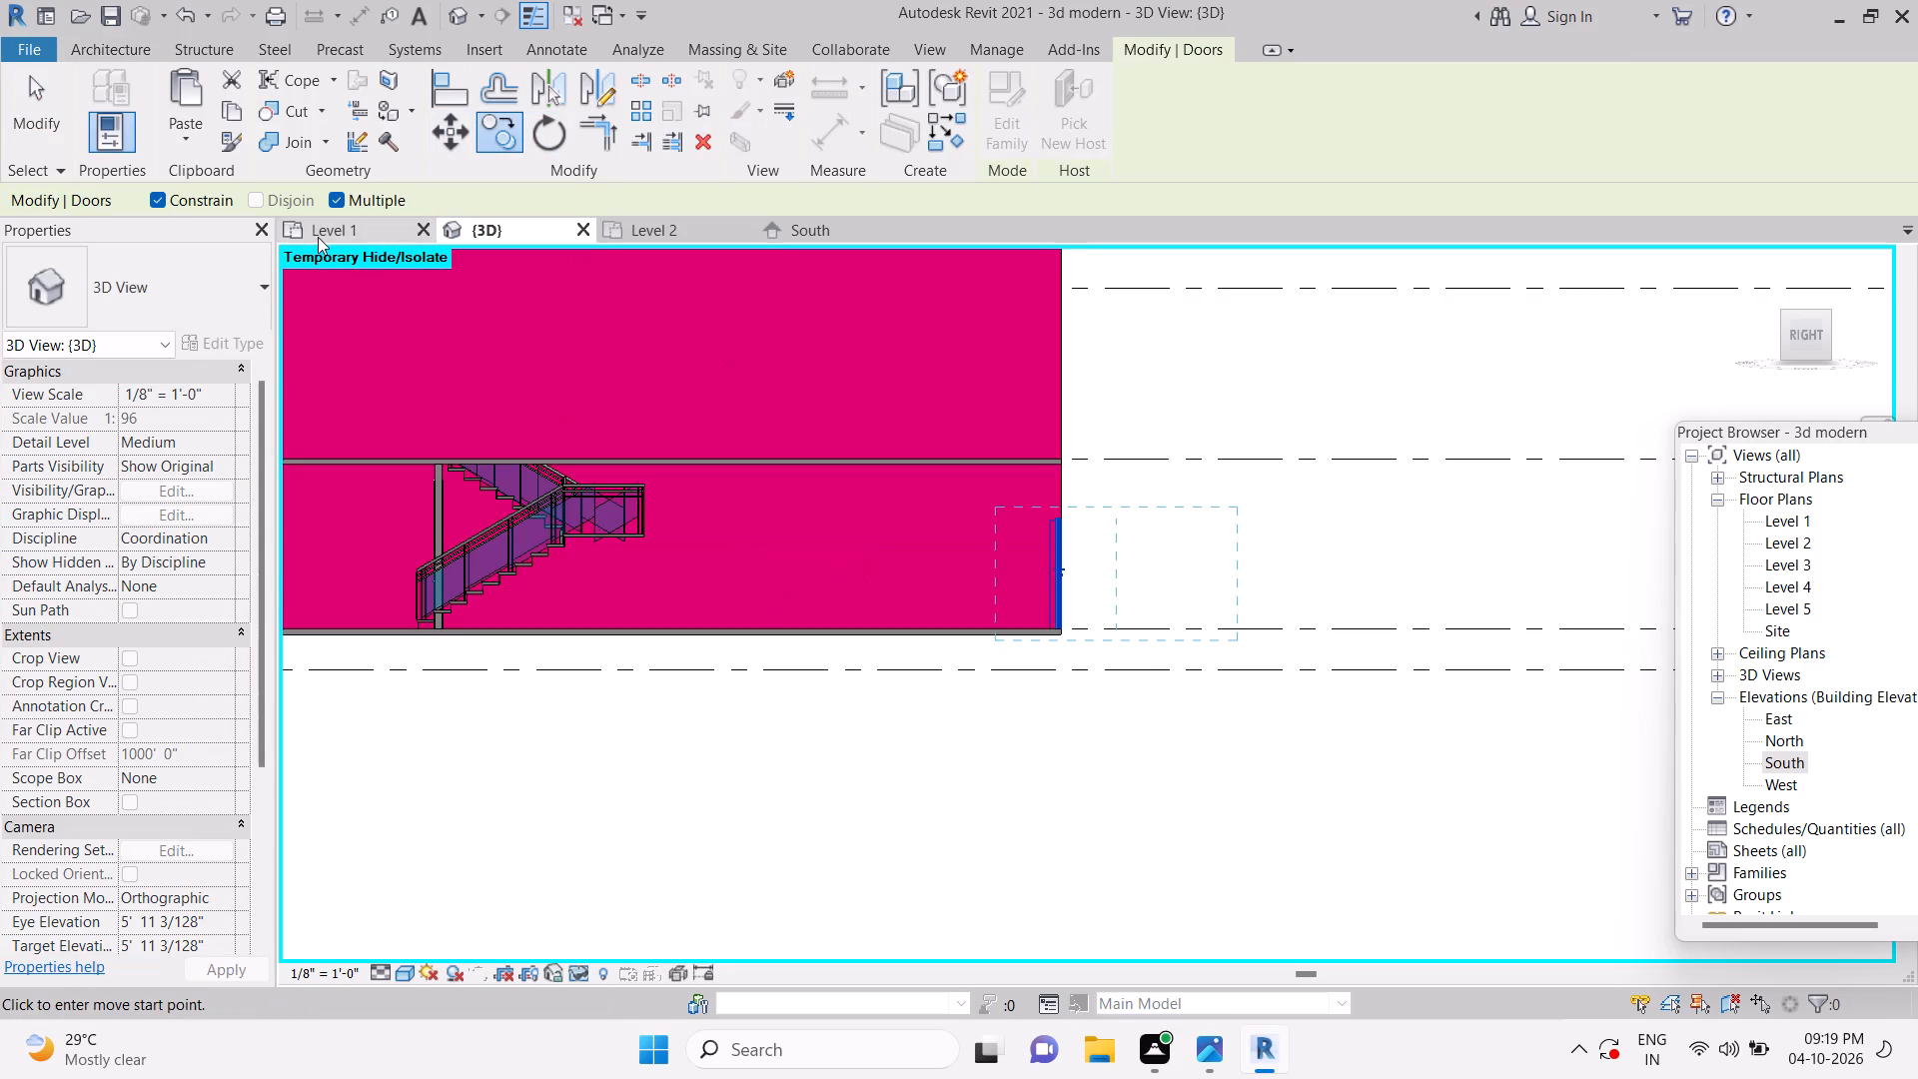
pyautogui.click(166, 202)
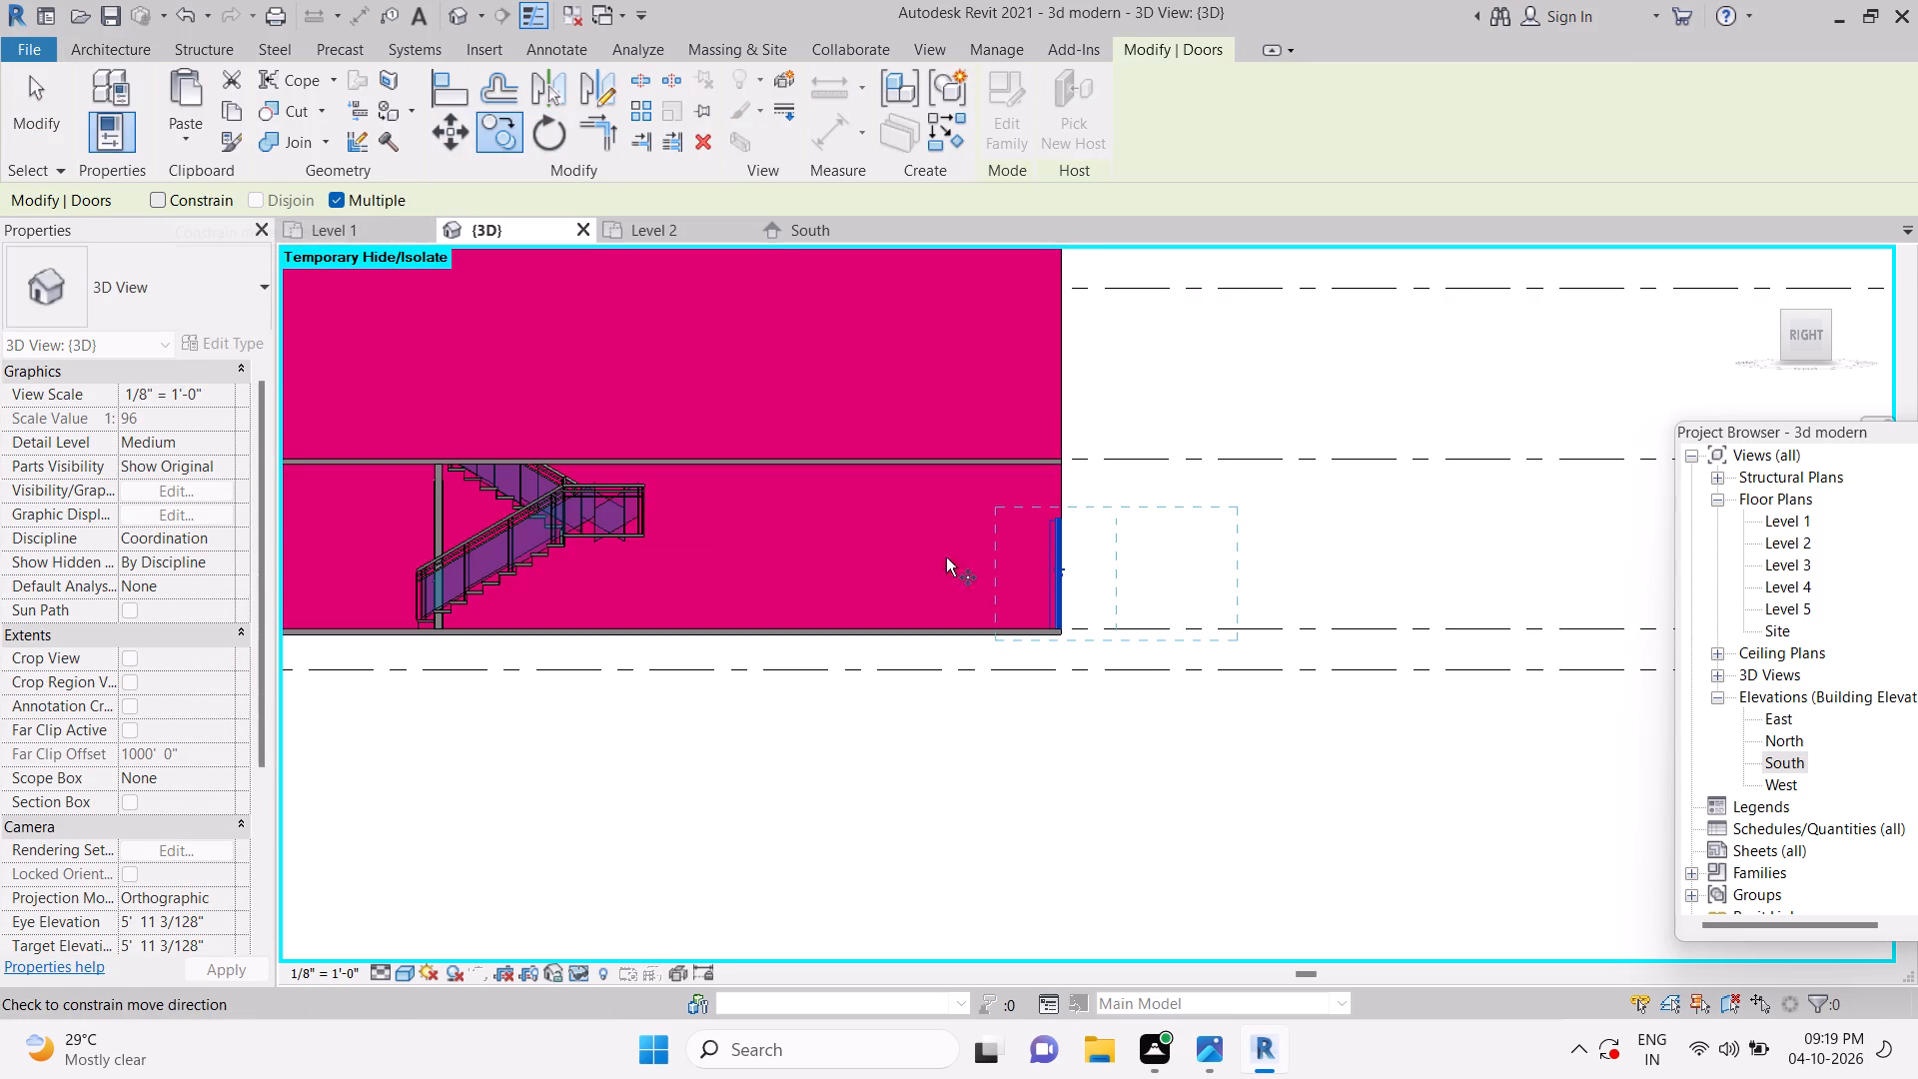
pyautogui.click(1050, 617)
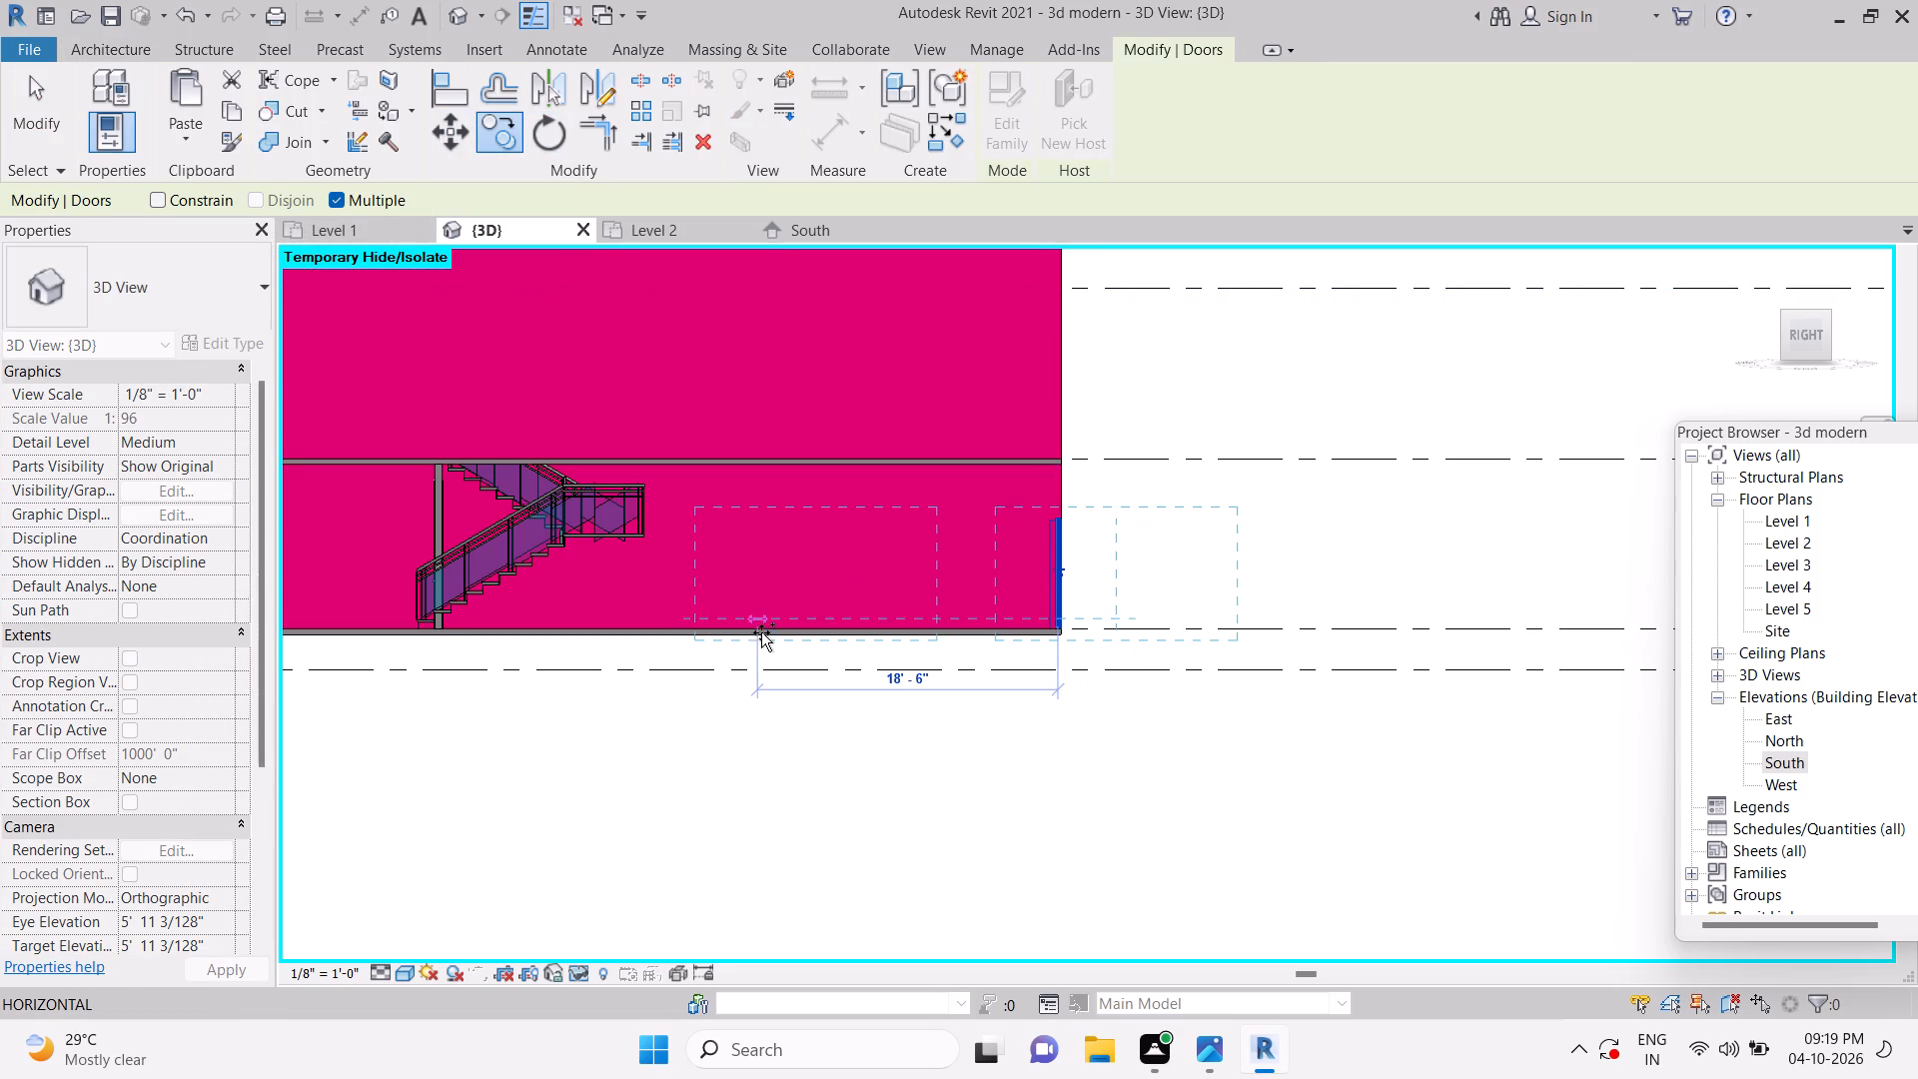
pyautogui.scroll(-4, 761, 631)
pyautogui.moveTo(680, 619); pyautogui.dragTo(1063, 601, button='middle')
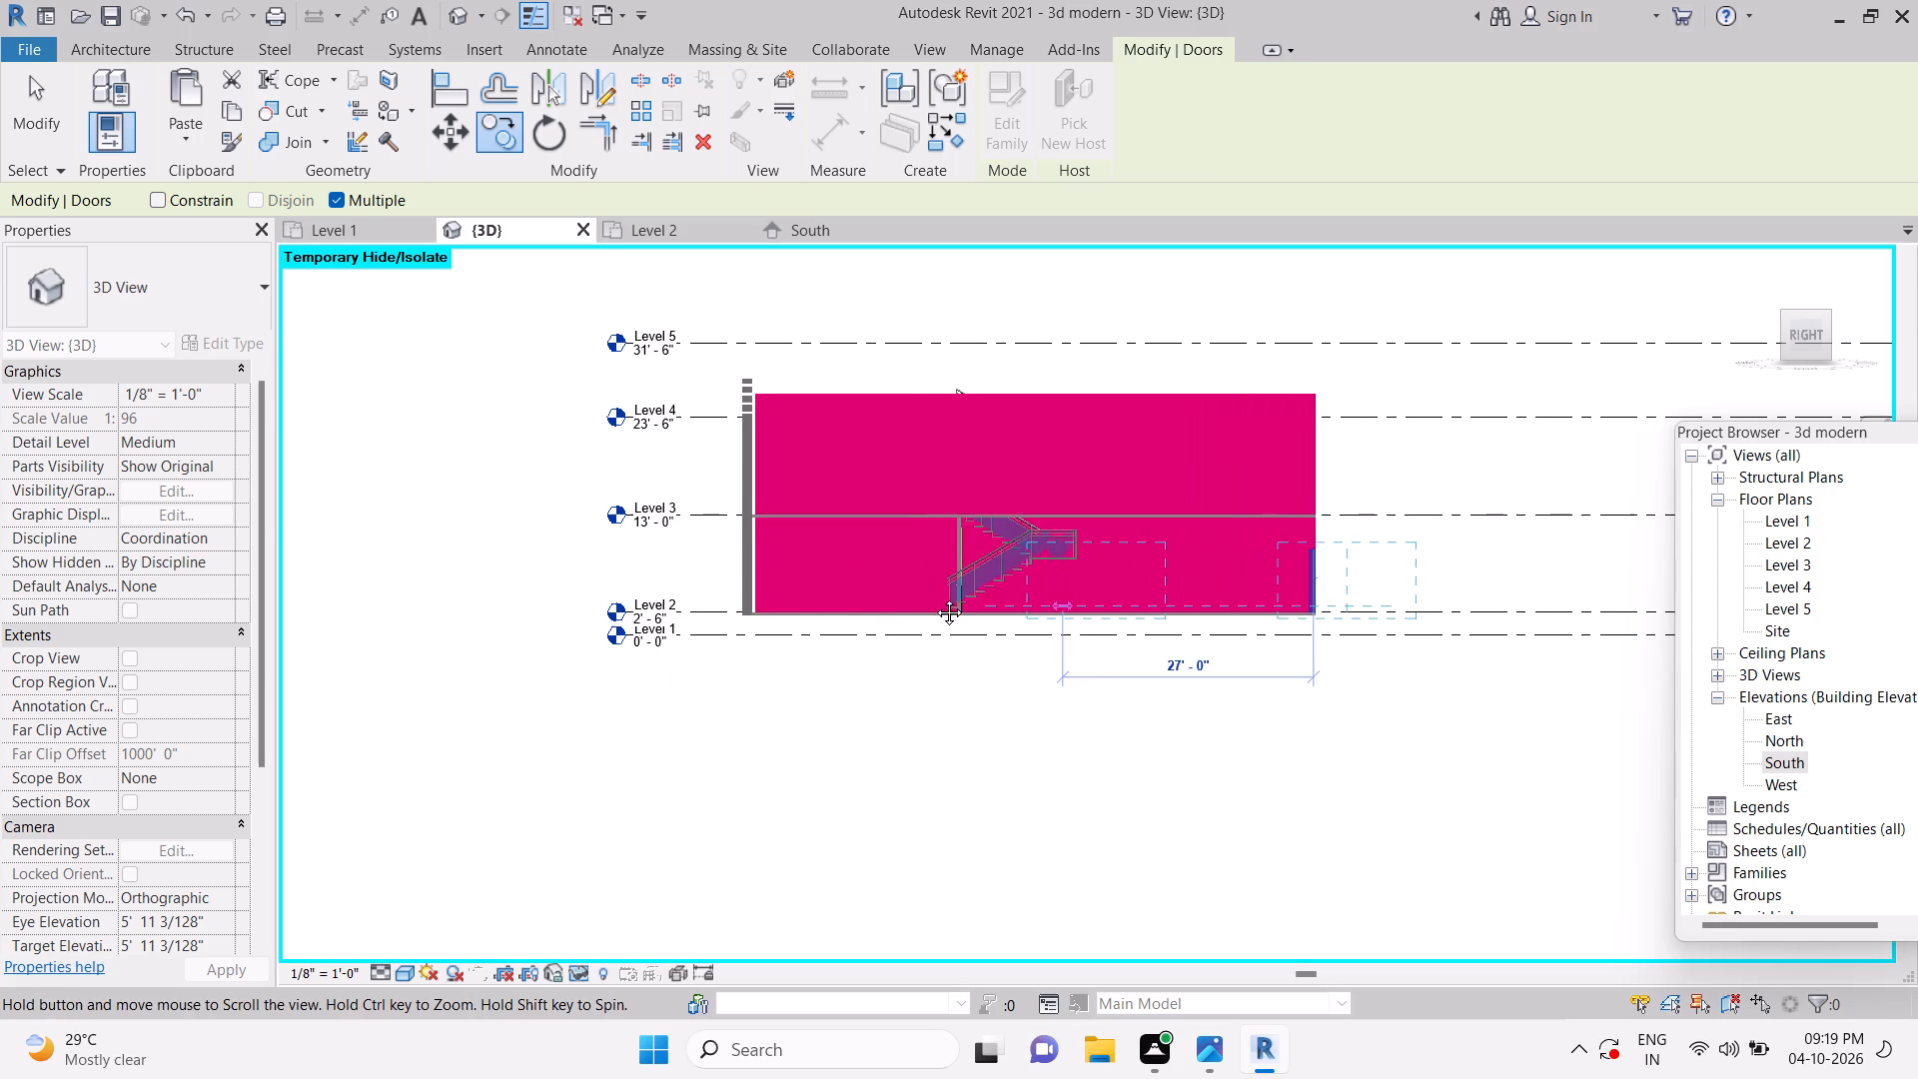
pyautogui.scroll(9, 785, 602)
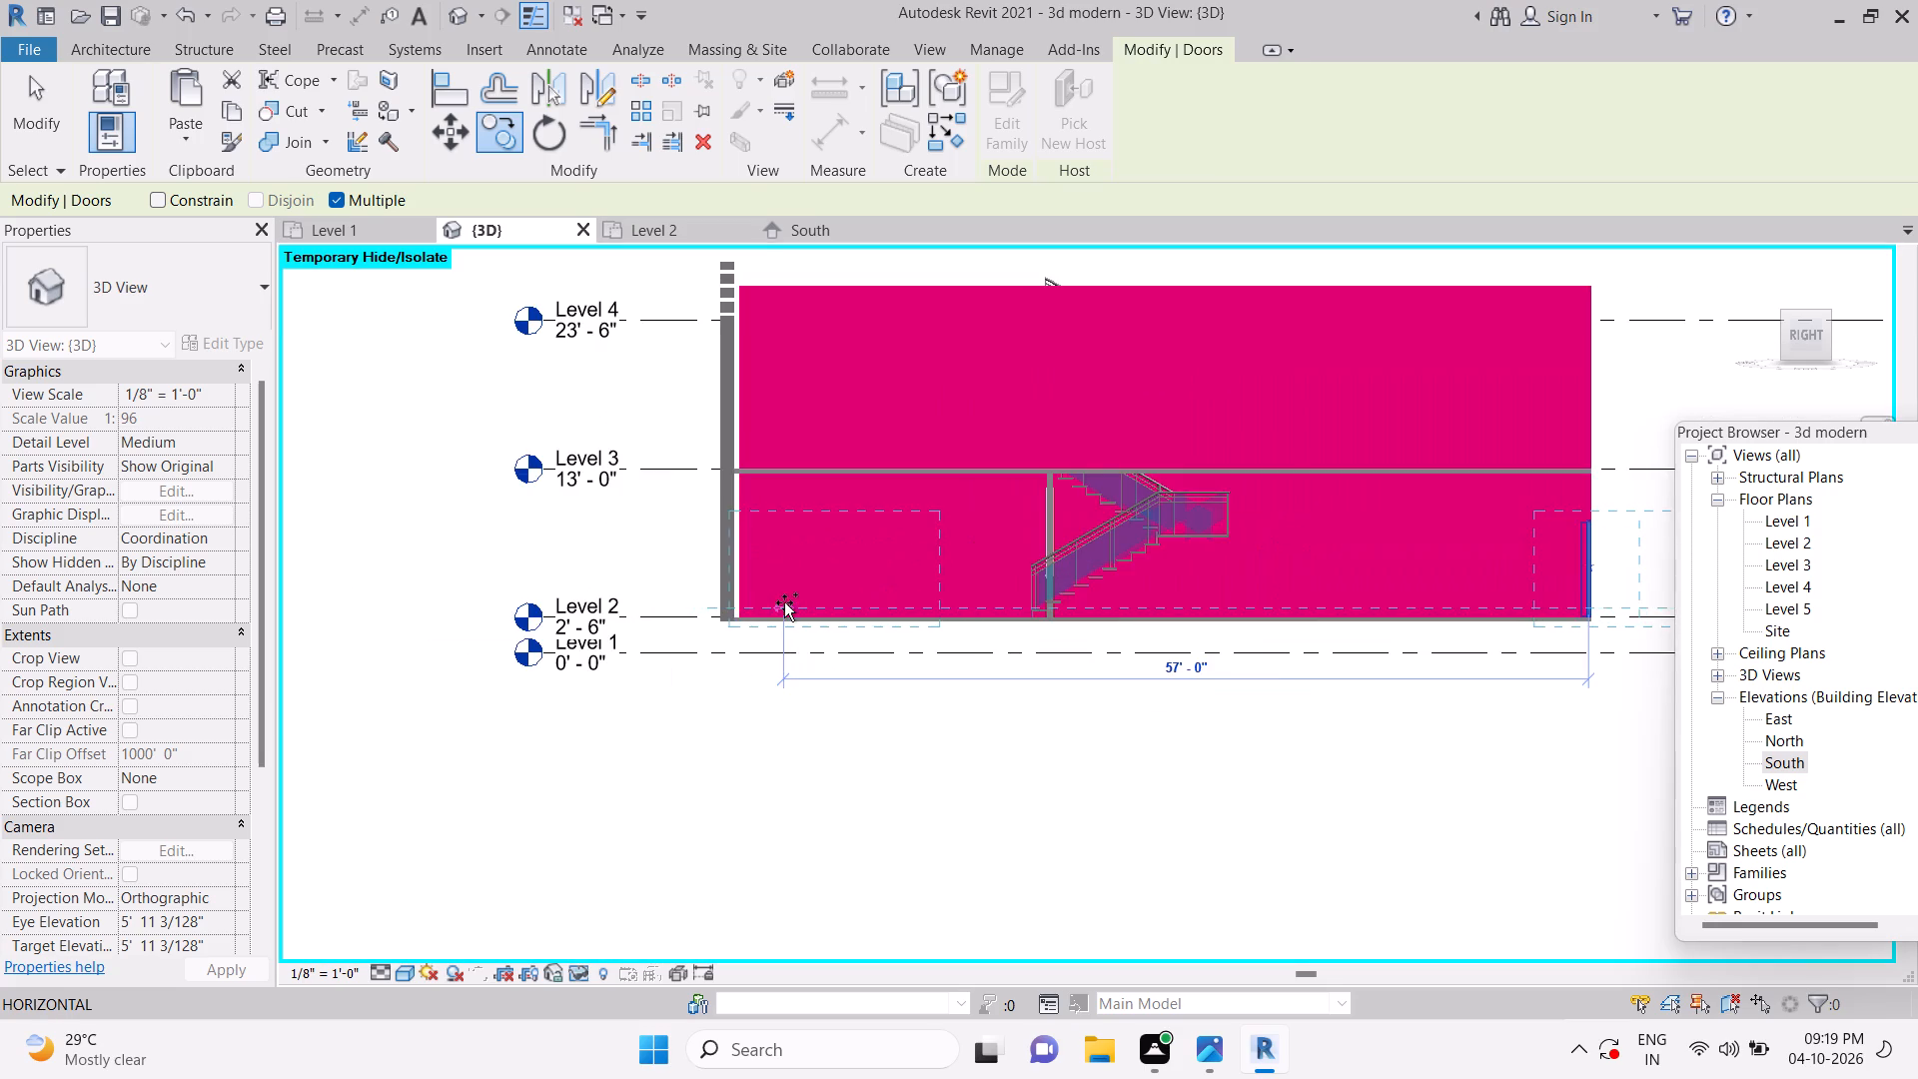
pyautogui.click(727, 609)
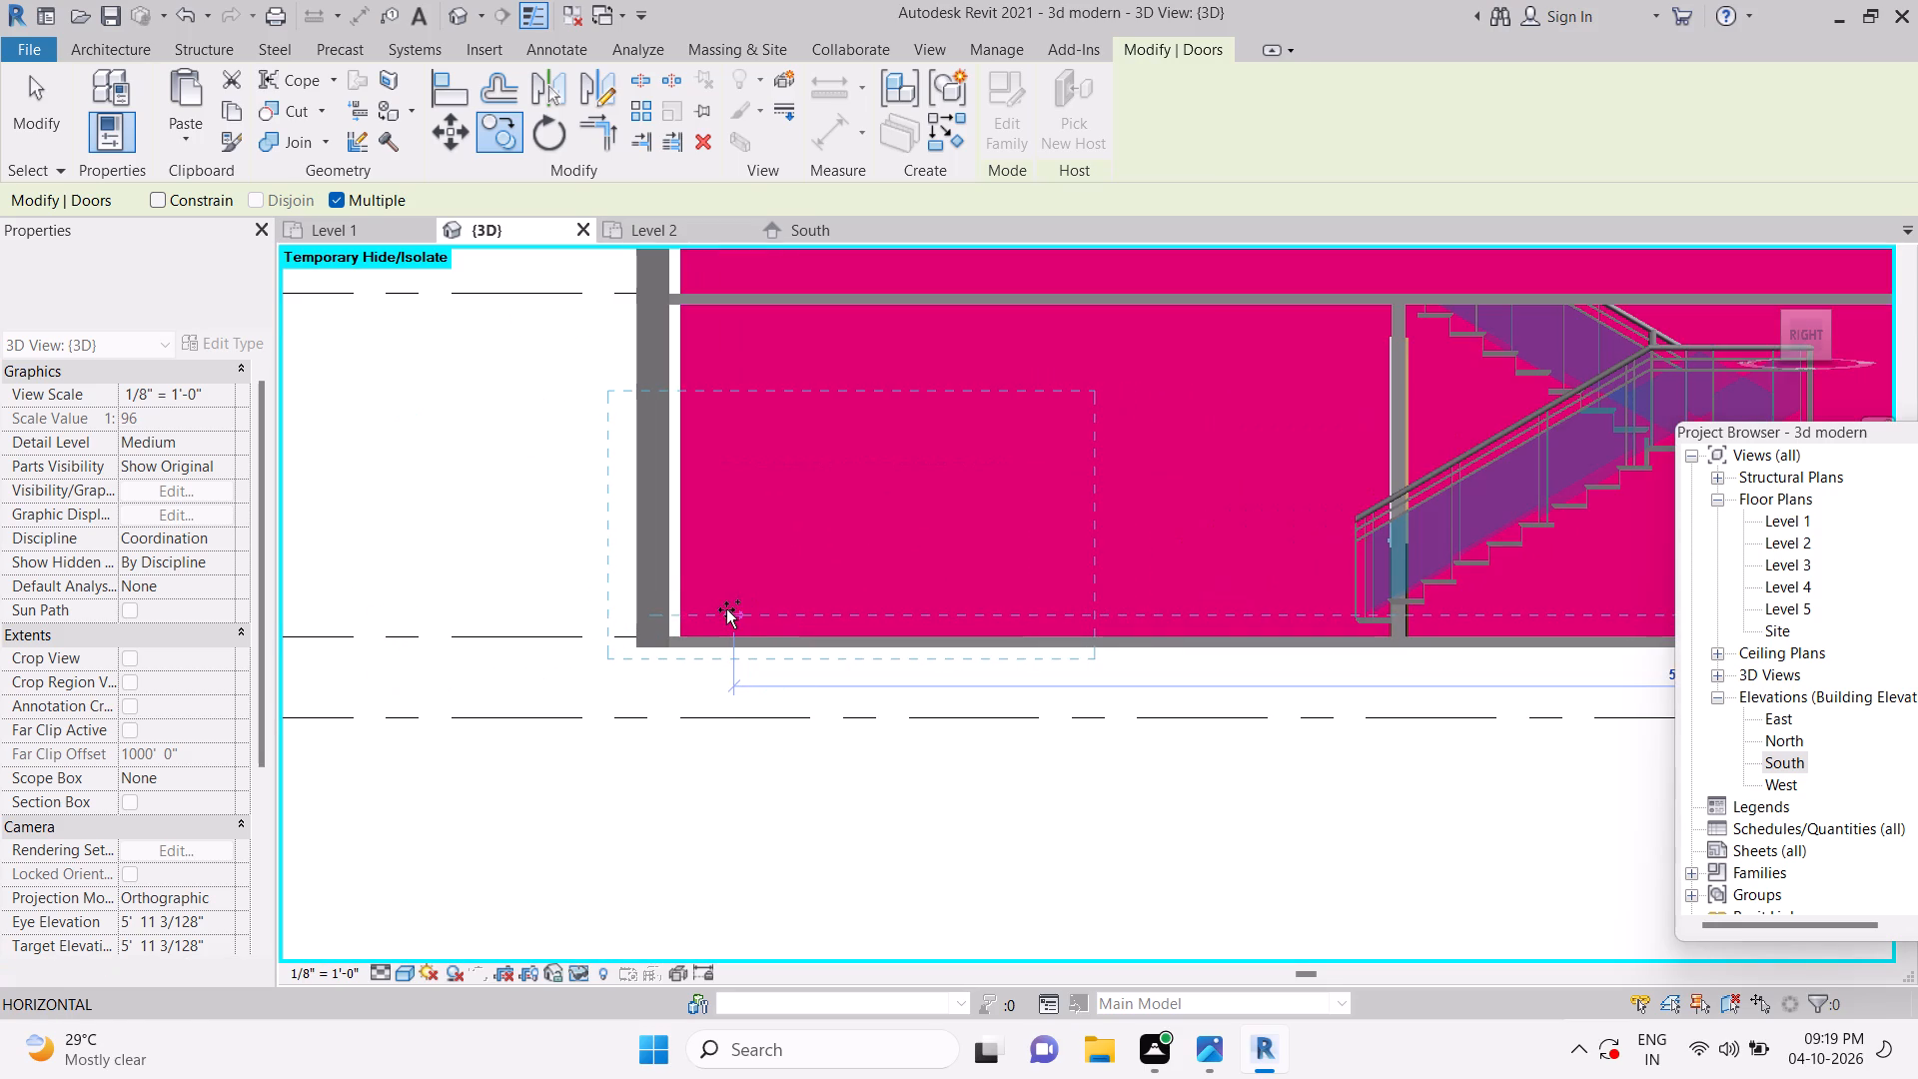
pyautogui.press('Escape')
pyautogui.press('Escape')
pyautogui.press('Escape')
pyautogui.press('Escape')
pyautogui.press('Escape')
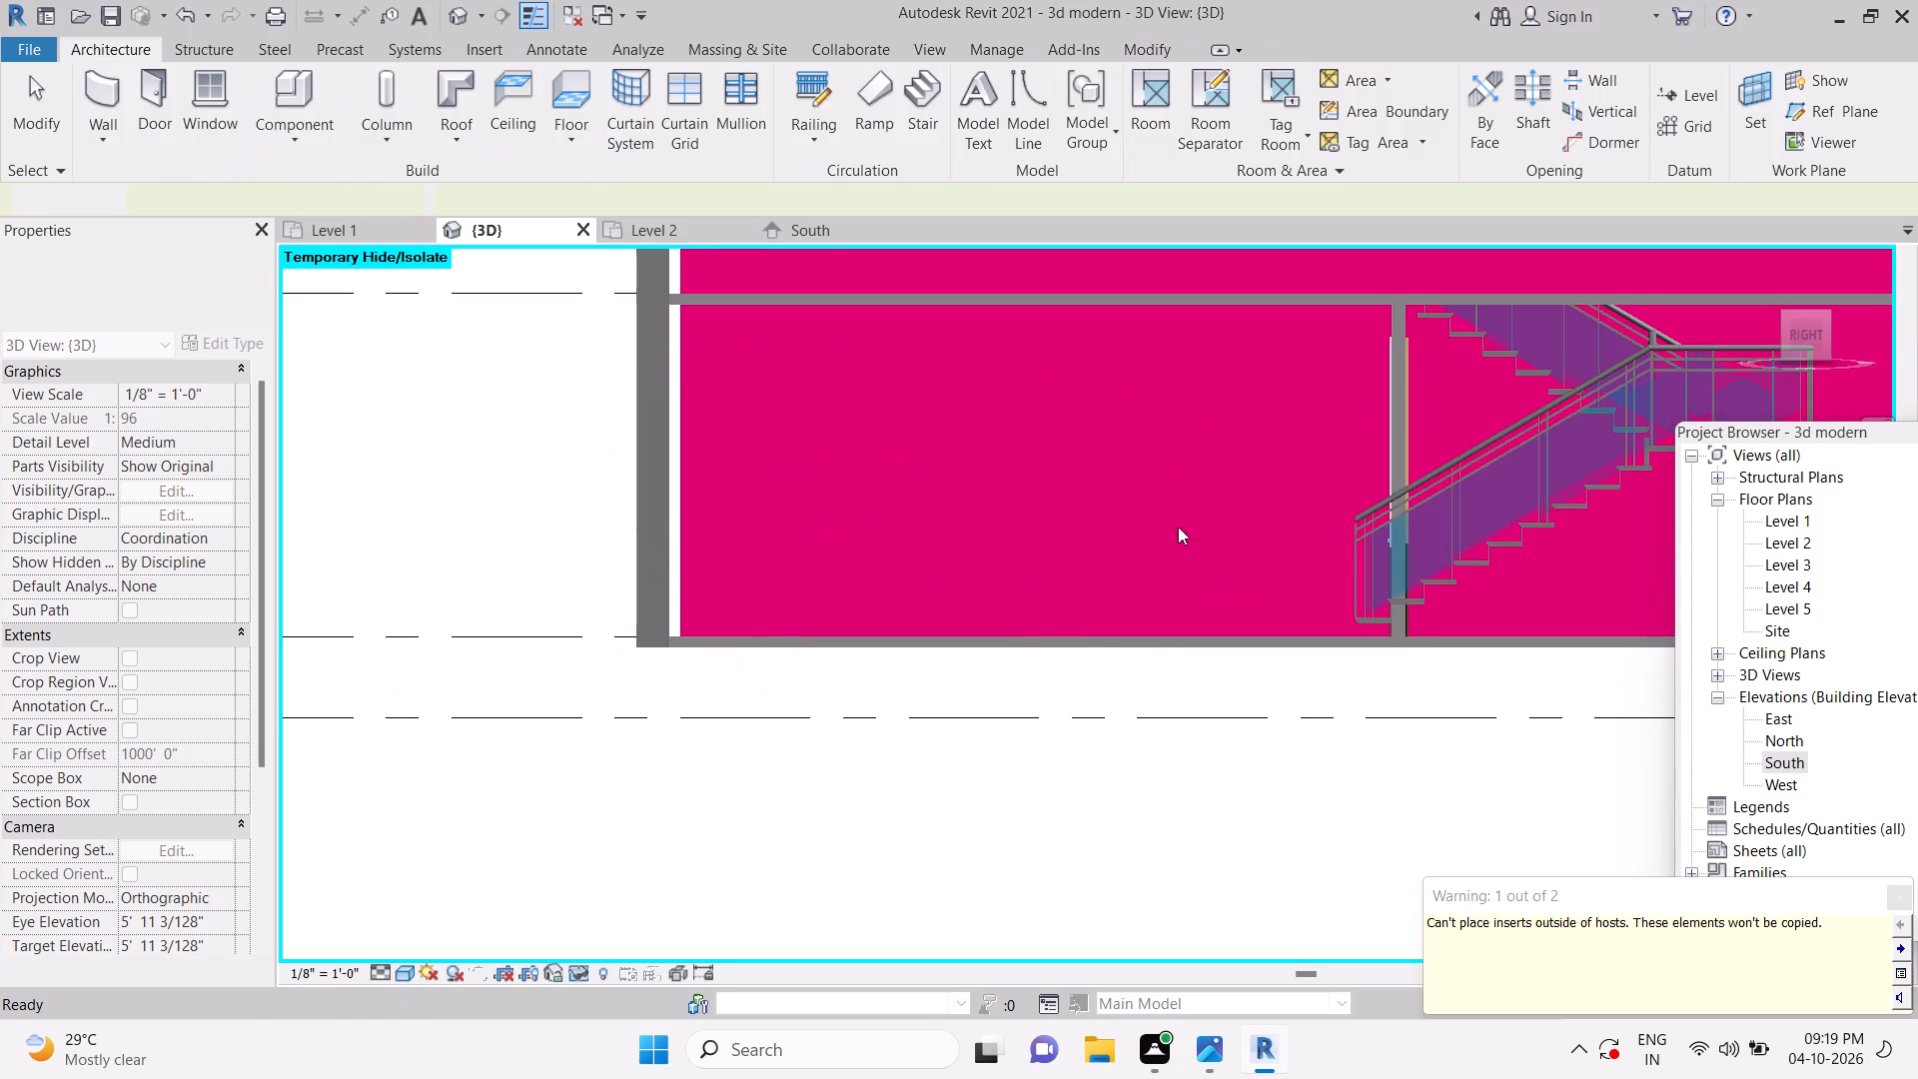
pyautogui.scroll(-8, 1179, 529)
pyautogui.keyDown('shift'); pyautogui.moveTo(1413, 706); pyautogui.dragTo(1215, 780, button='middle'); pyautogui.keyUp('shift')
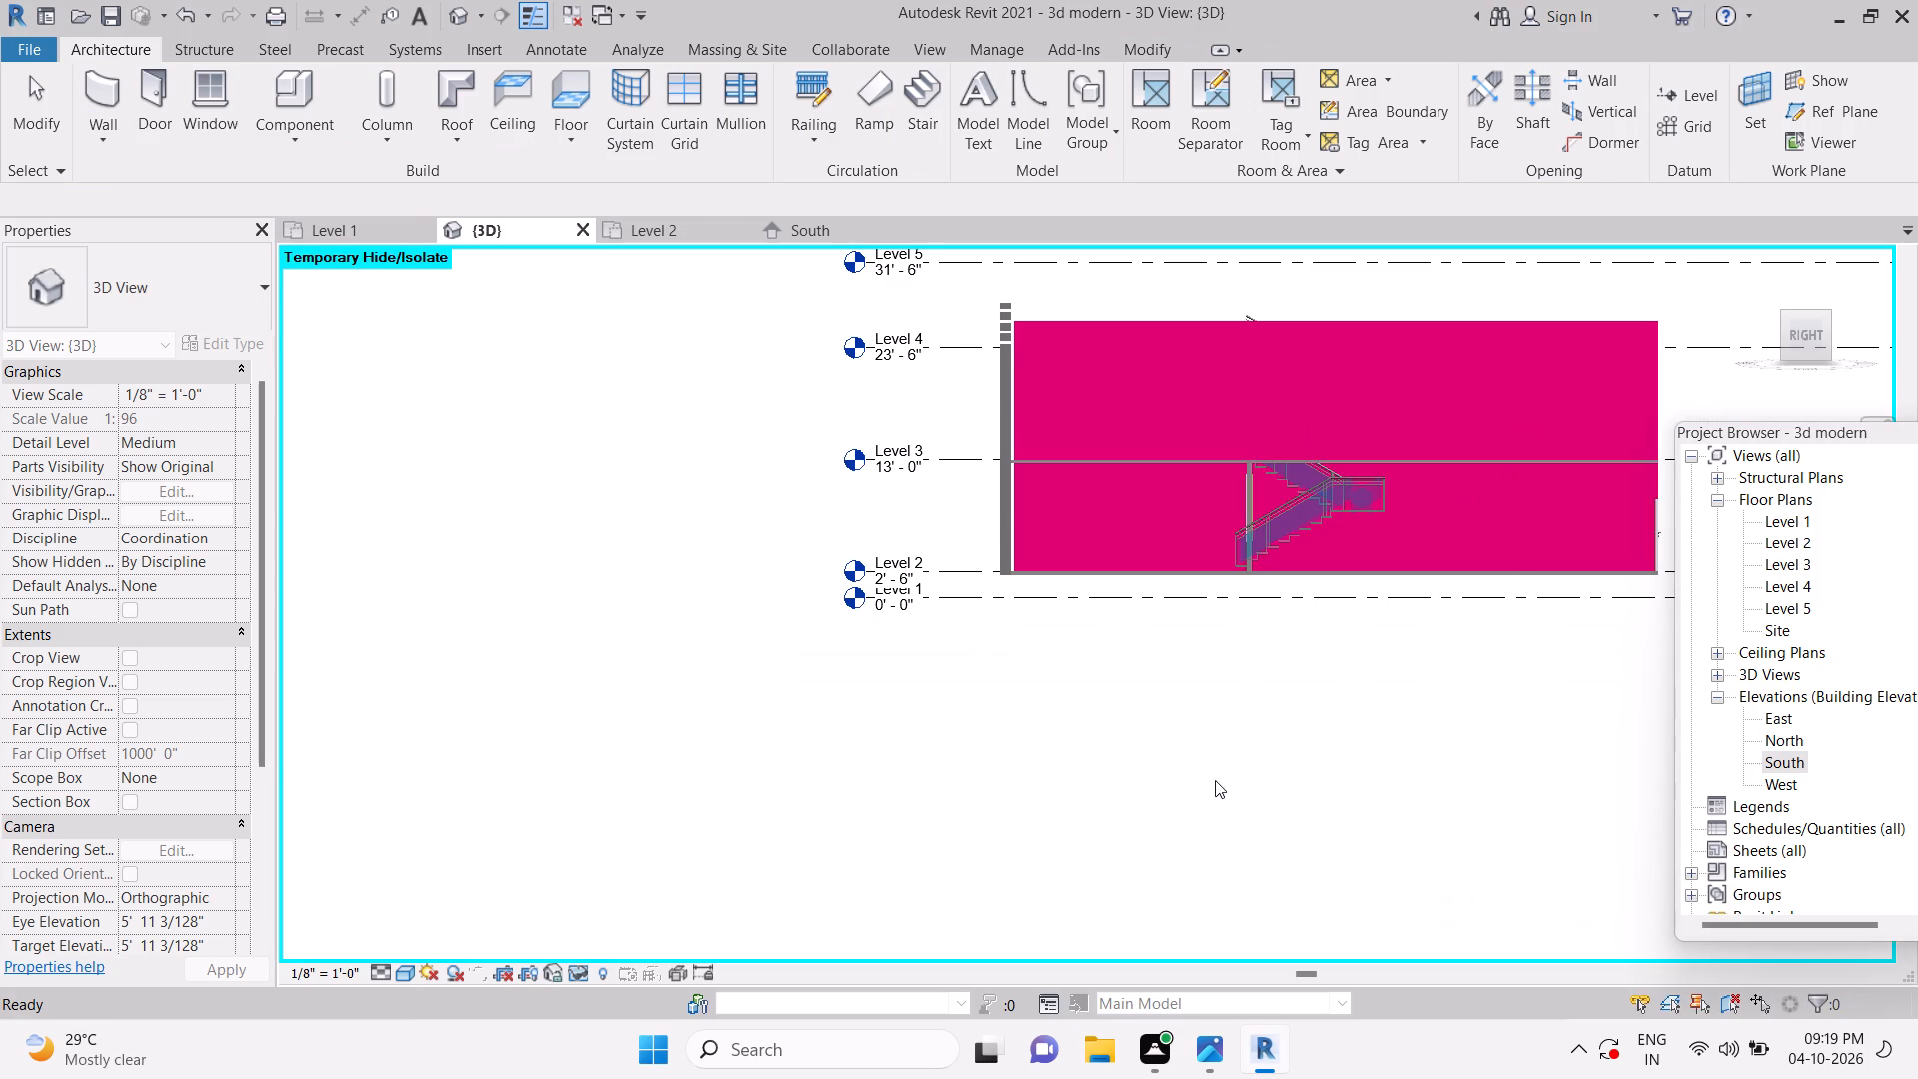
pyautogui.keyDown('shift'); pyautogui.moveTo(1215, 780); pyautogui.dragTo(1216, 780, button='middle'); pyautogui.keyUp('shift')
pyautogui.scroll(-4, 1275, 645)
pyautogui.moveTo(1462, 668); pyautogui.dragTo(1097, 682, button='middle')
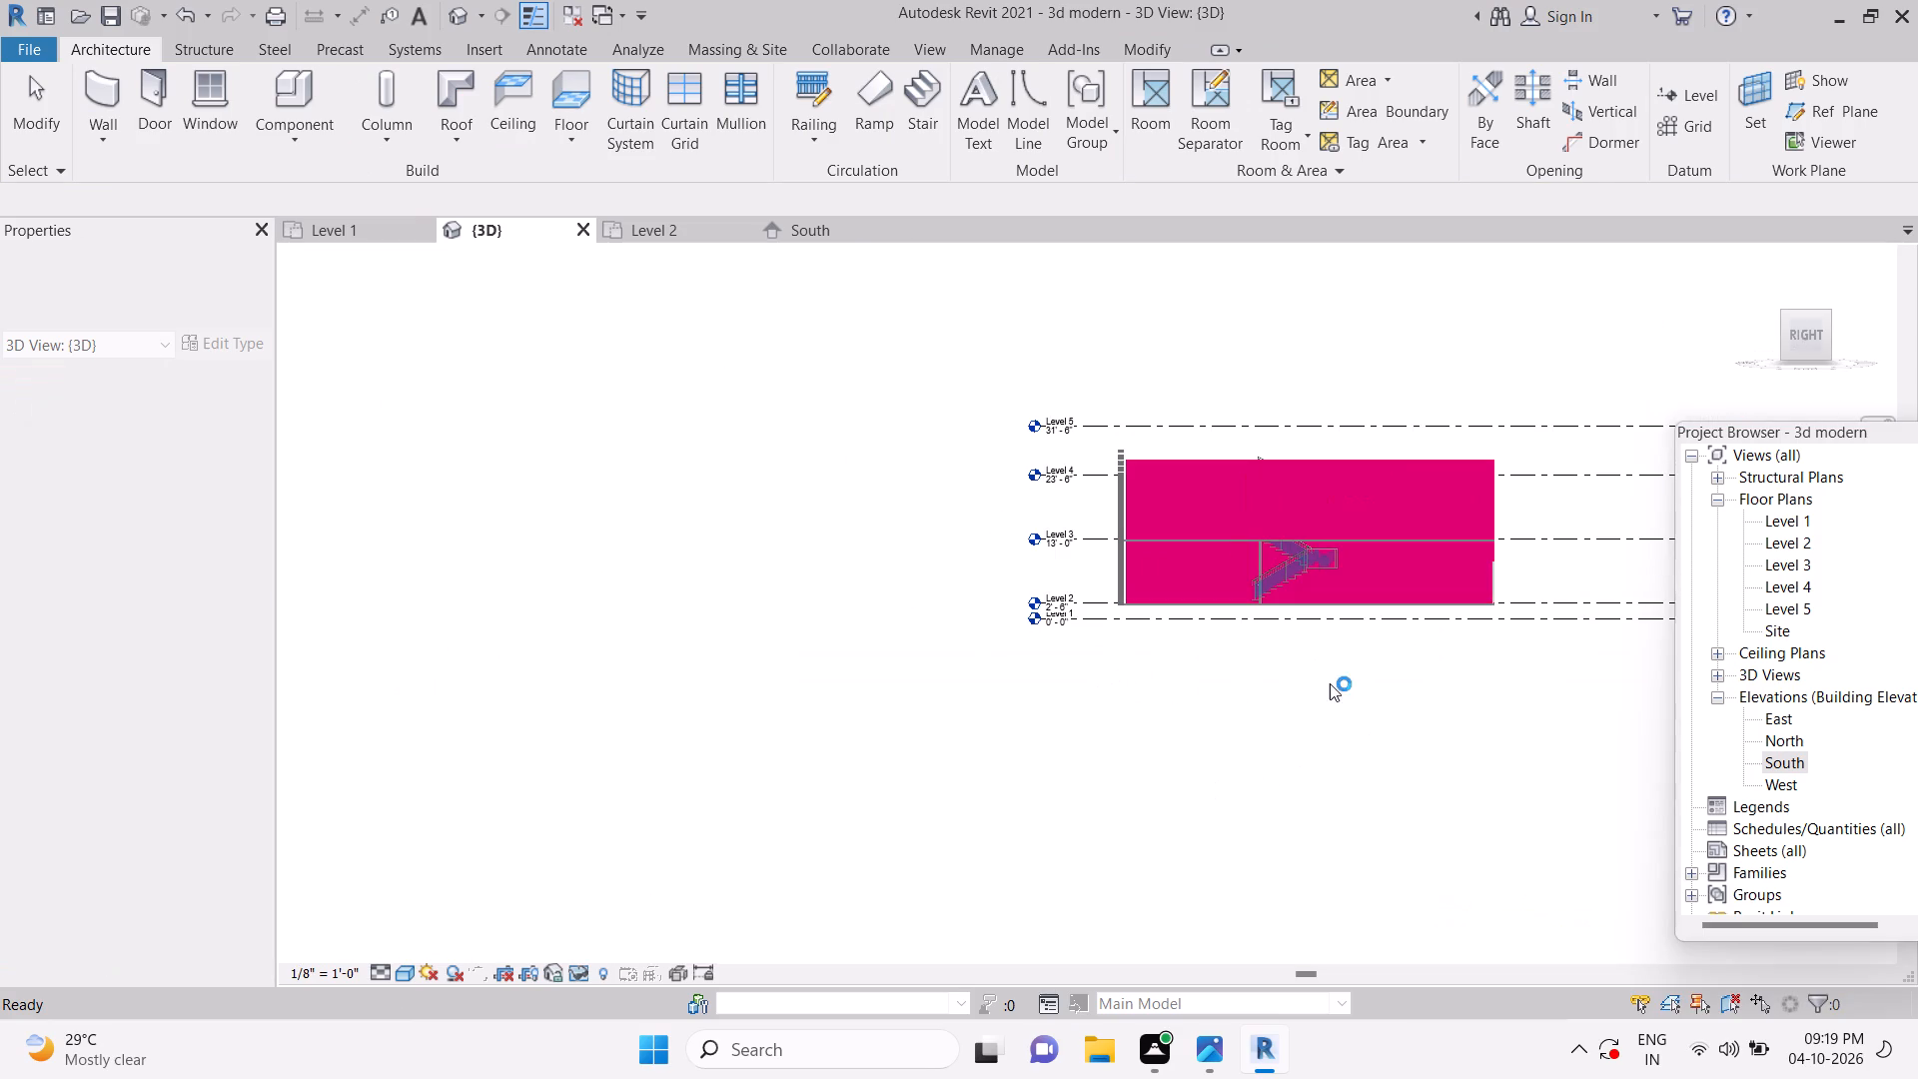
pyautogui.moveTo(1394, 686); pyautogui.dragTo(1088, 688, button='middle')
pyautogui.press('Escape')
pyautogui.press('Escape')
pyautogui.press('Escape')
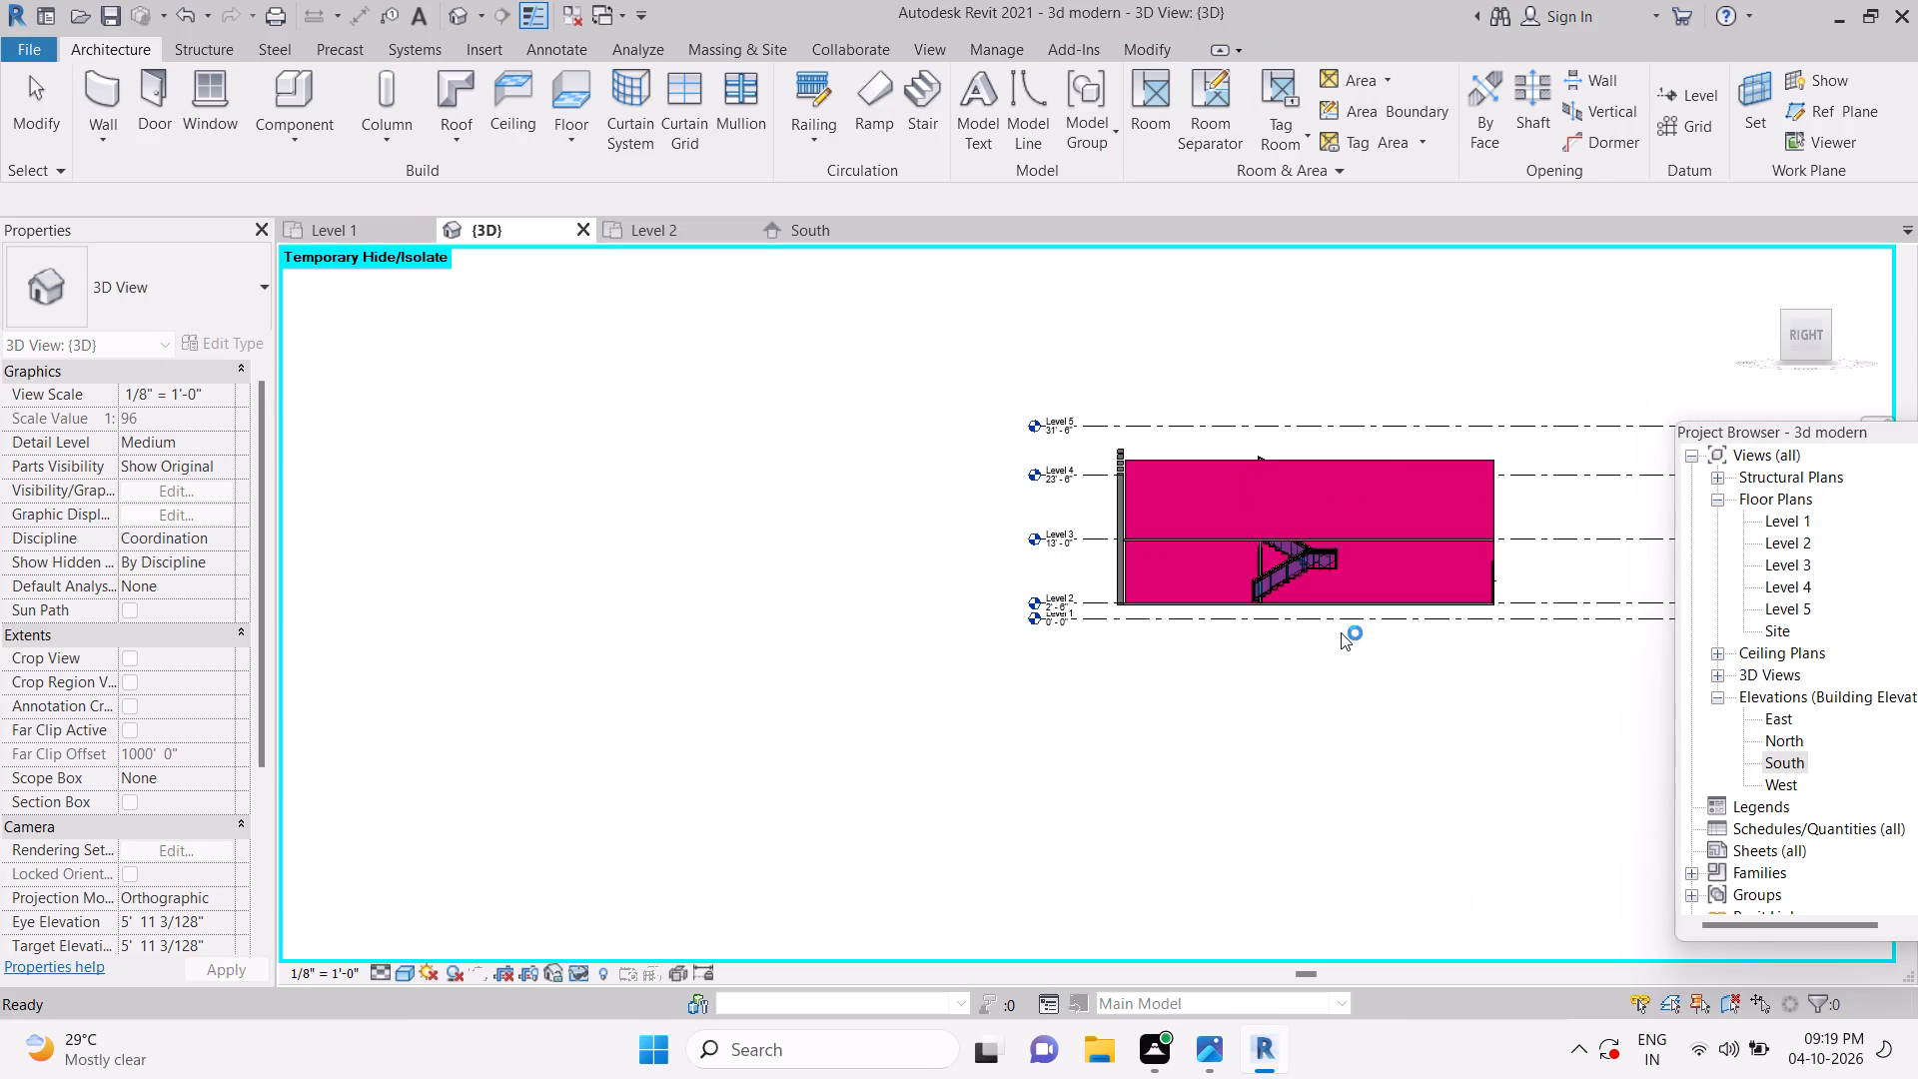
# Dismiss the notification card.
pyautogui.press('Escape')
pyautogui.moveTo(1394, 695); pyautogui.dragTo(1013, 712, button='middle')
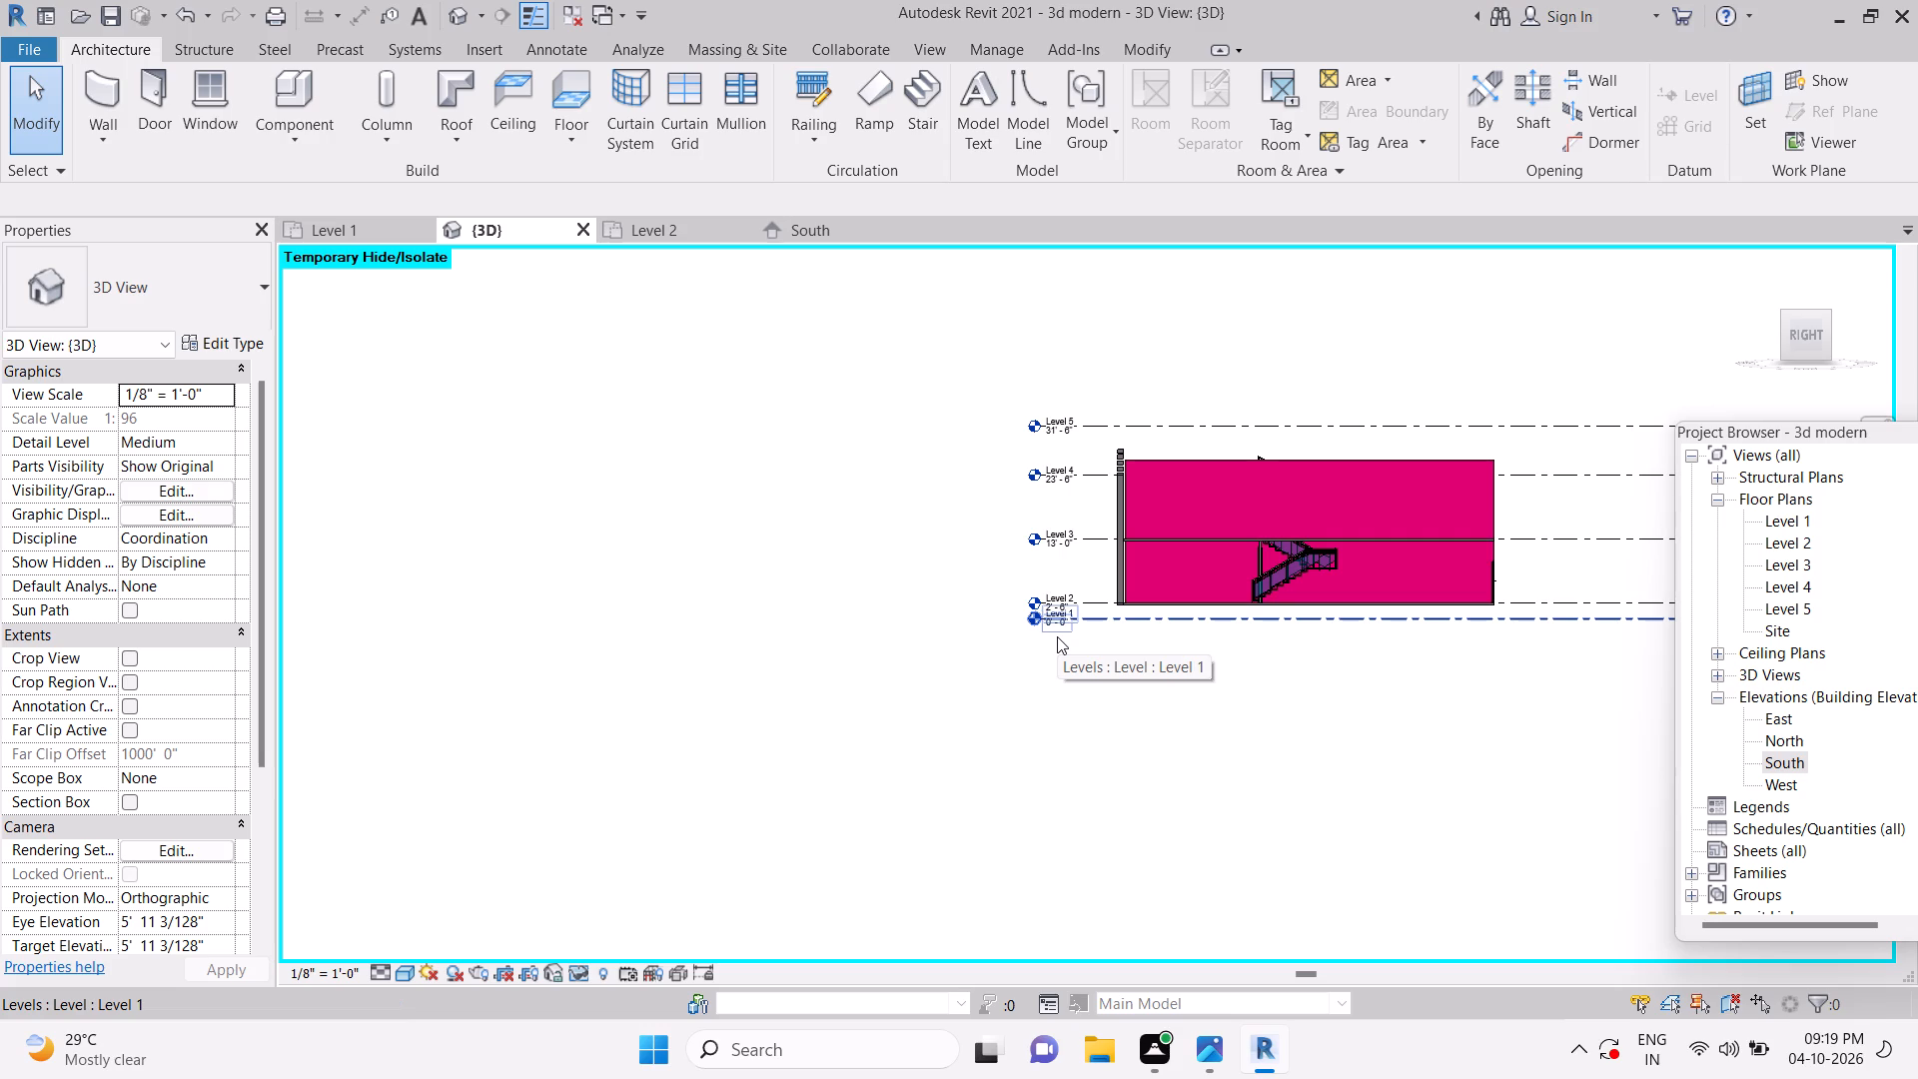
pyautogui.press('Escape')
pyautogui.press('Escape')
pyautogui.press('Escape')
pyautogui.press('Escape')
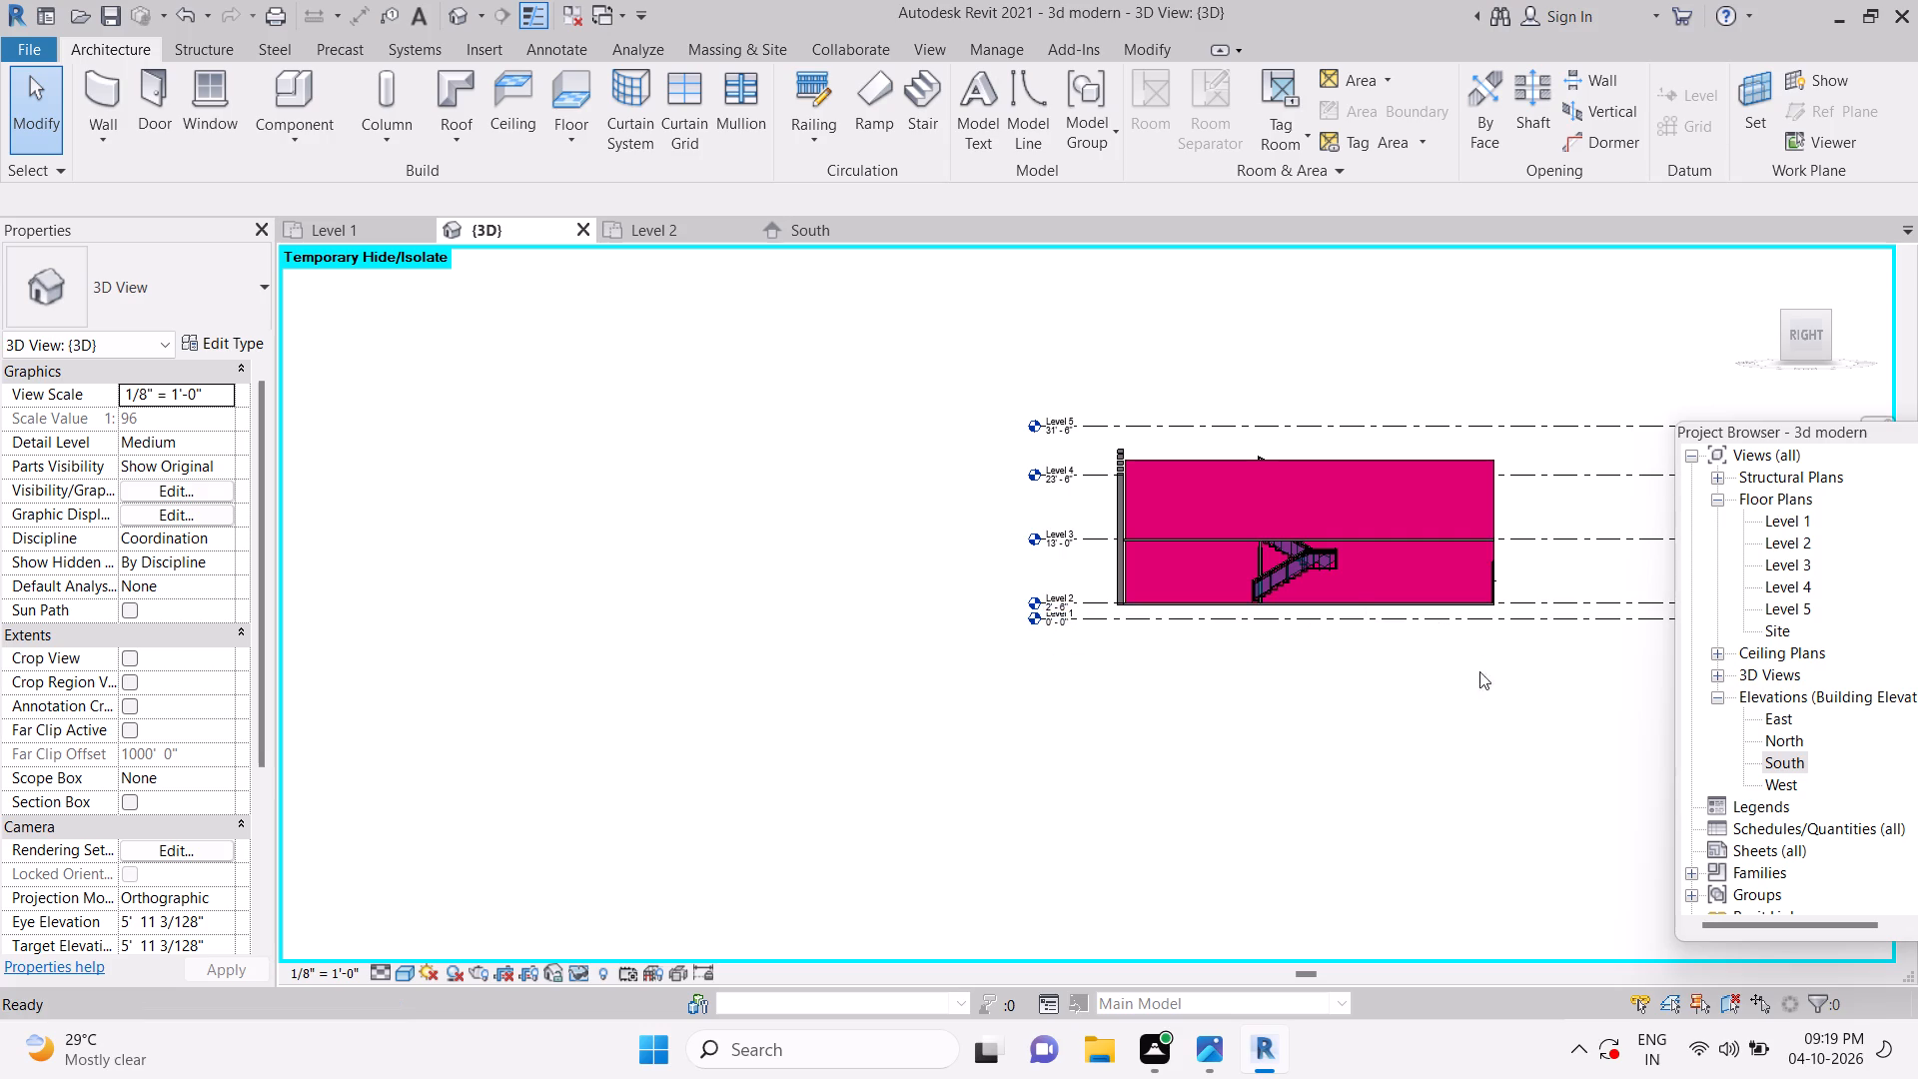
pyautogui.moveTo(1520, 660); pyautogui.dragTo(1184, 693, button='middle')
pyautogui.press('Escape')
pyautogui.press('Escape')
pyautogui.press('Escape')
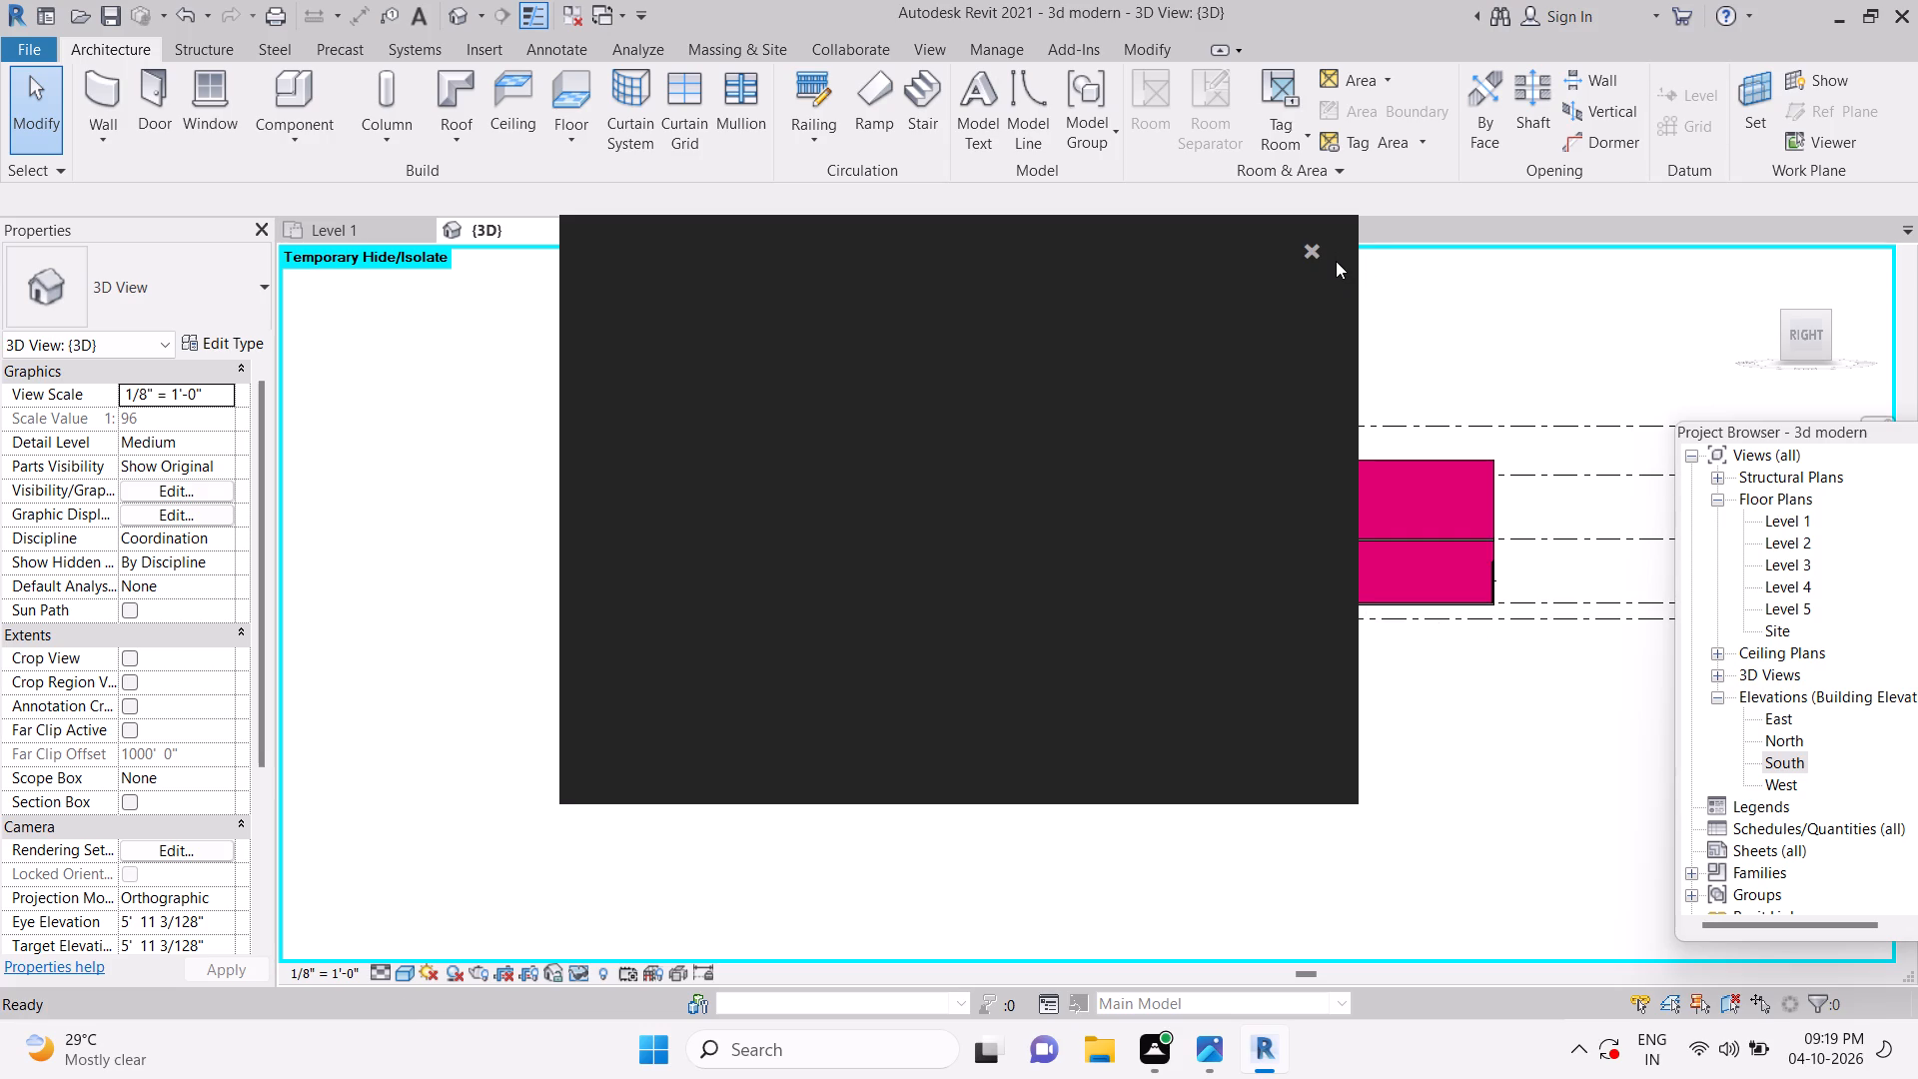
pyautogui.click(1317, 255)
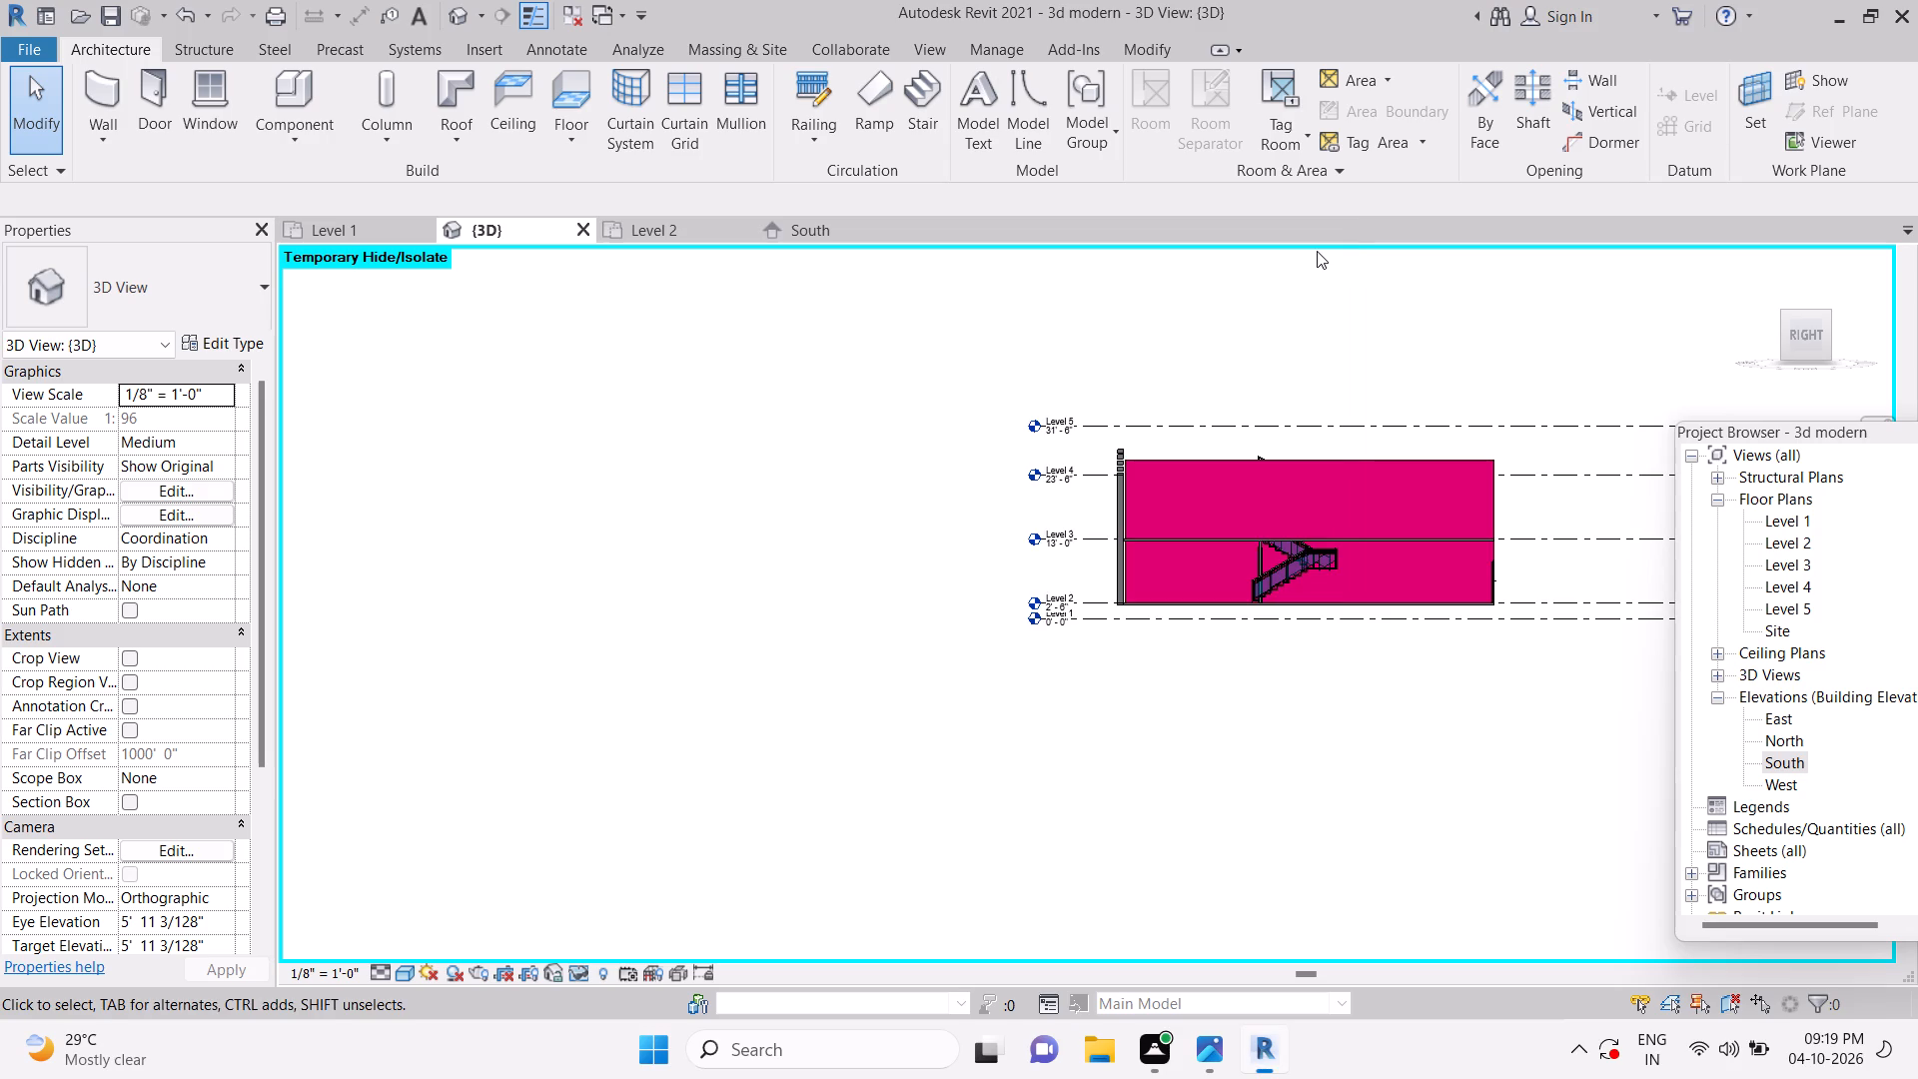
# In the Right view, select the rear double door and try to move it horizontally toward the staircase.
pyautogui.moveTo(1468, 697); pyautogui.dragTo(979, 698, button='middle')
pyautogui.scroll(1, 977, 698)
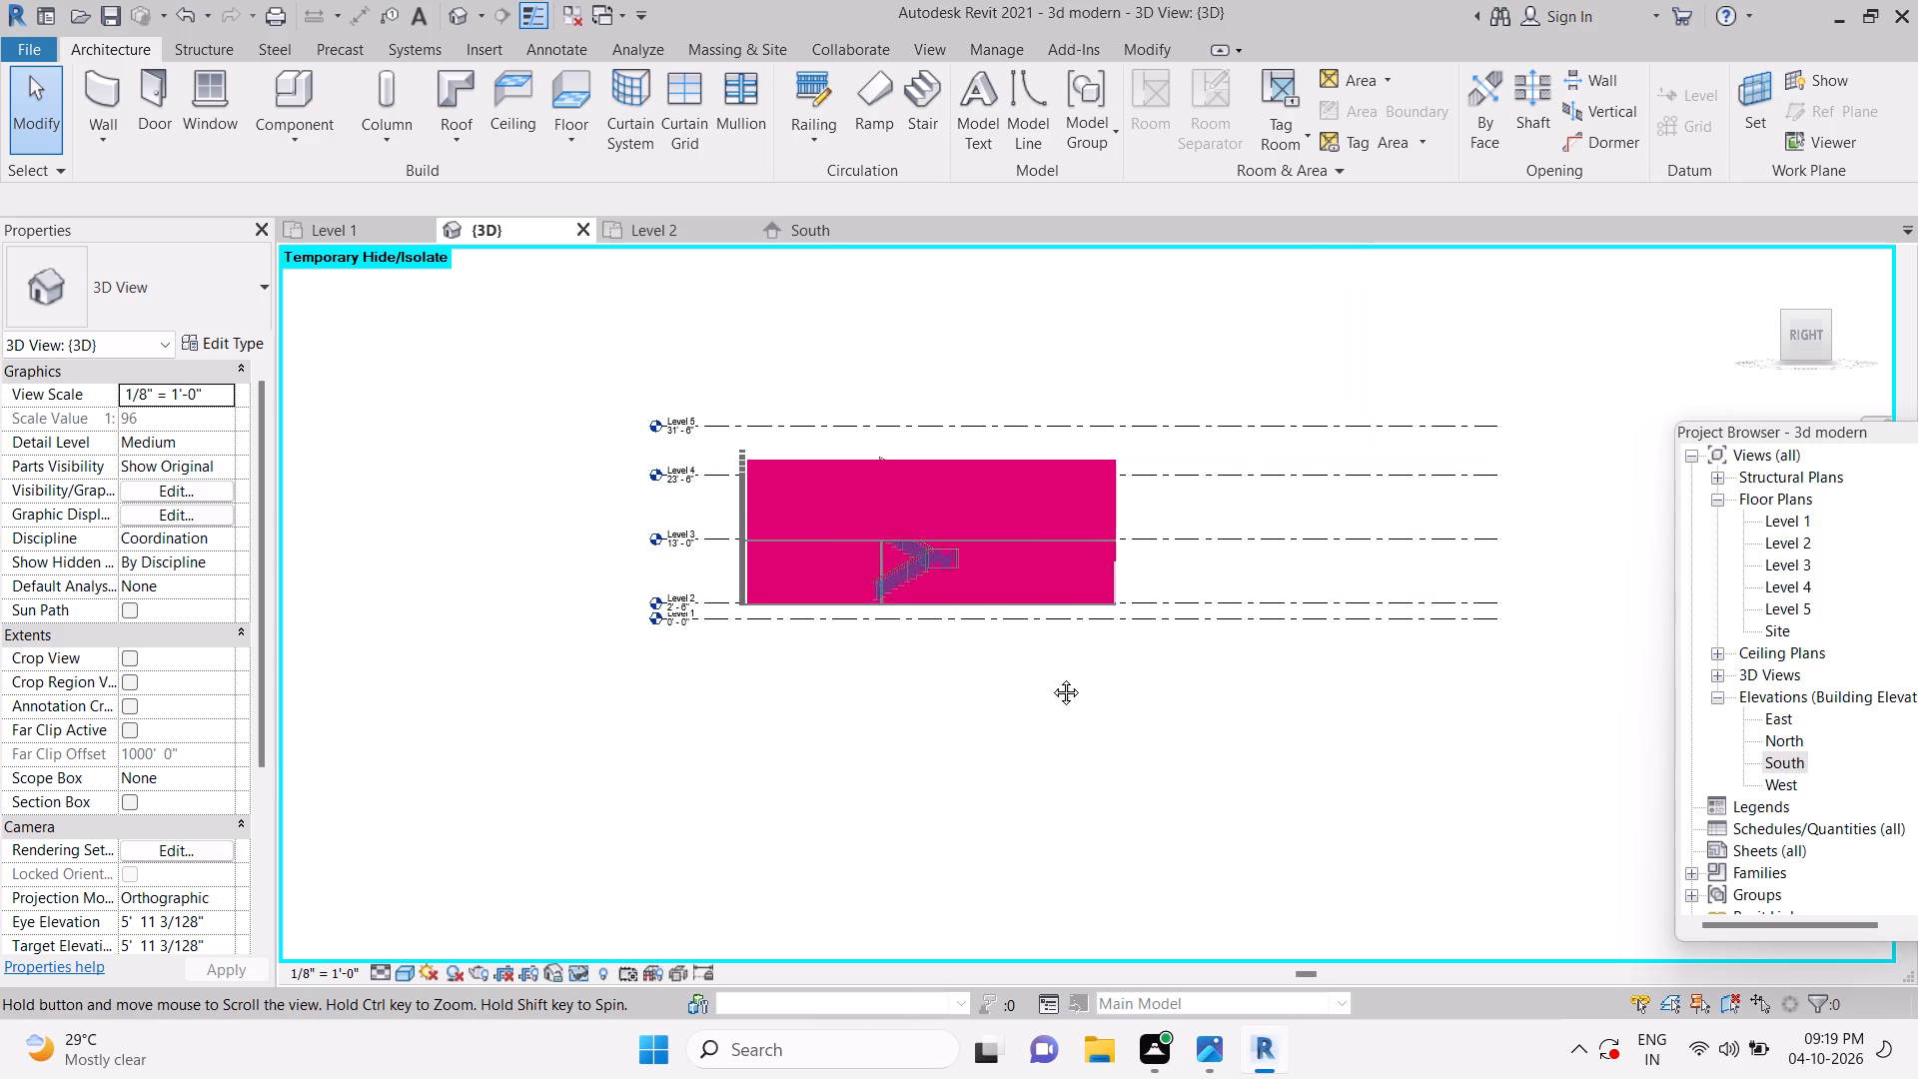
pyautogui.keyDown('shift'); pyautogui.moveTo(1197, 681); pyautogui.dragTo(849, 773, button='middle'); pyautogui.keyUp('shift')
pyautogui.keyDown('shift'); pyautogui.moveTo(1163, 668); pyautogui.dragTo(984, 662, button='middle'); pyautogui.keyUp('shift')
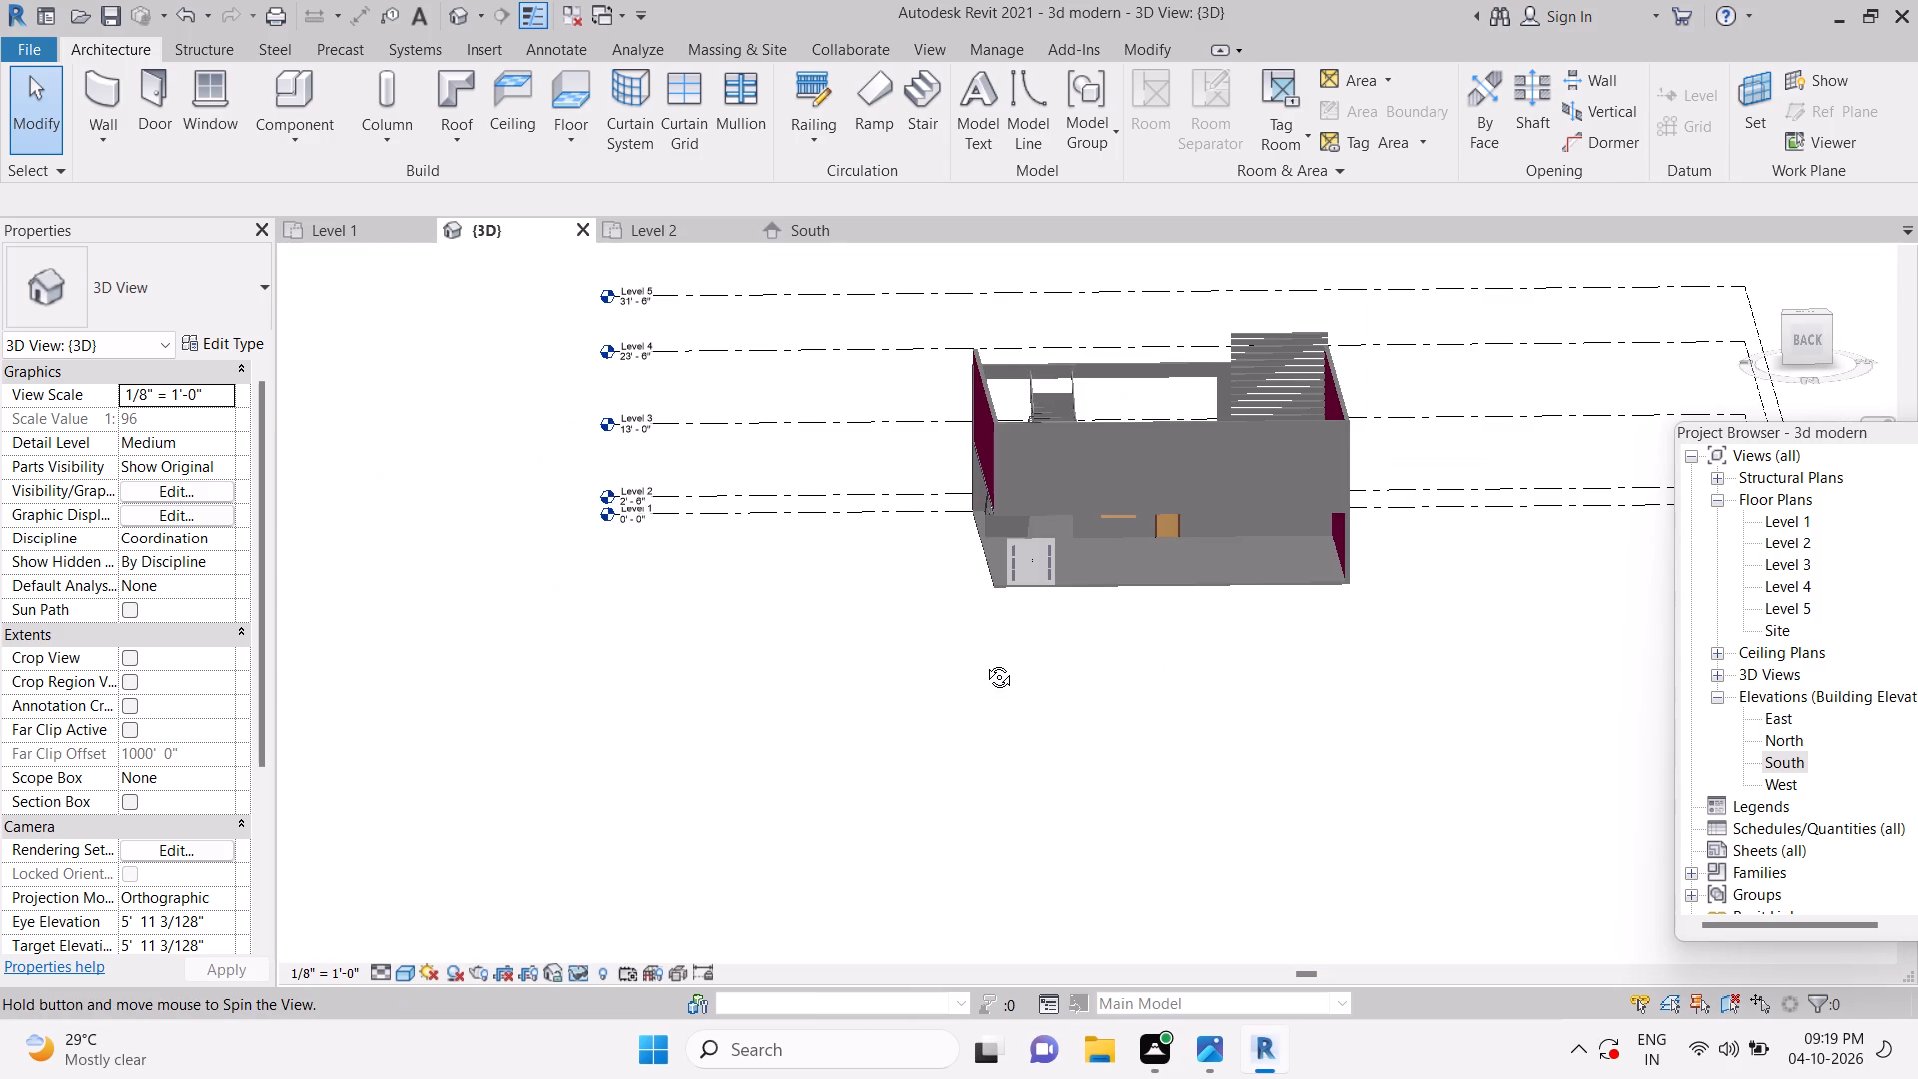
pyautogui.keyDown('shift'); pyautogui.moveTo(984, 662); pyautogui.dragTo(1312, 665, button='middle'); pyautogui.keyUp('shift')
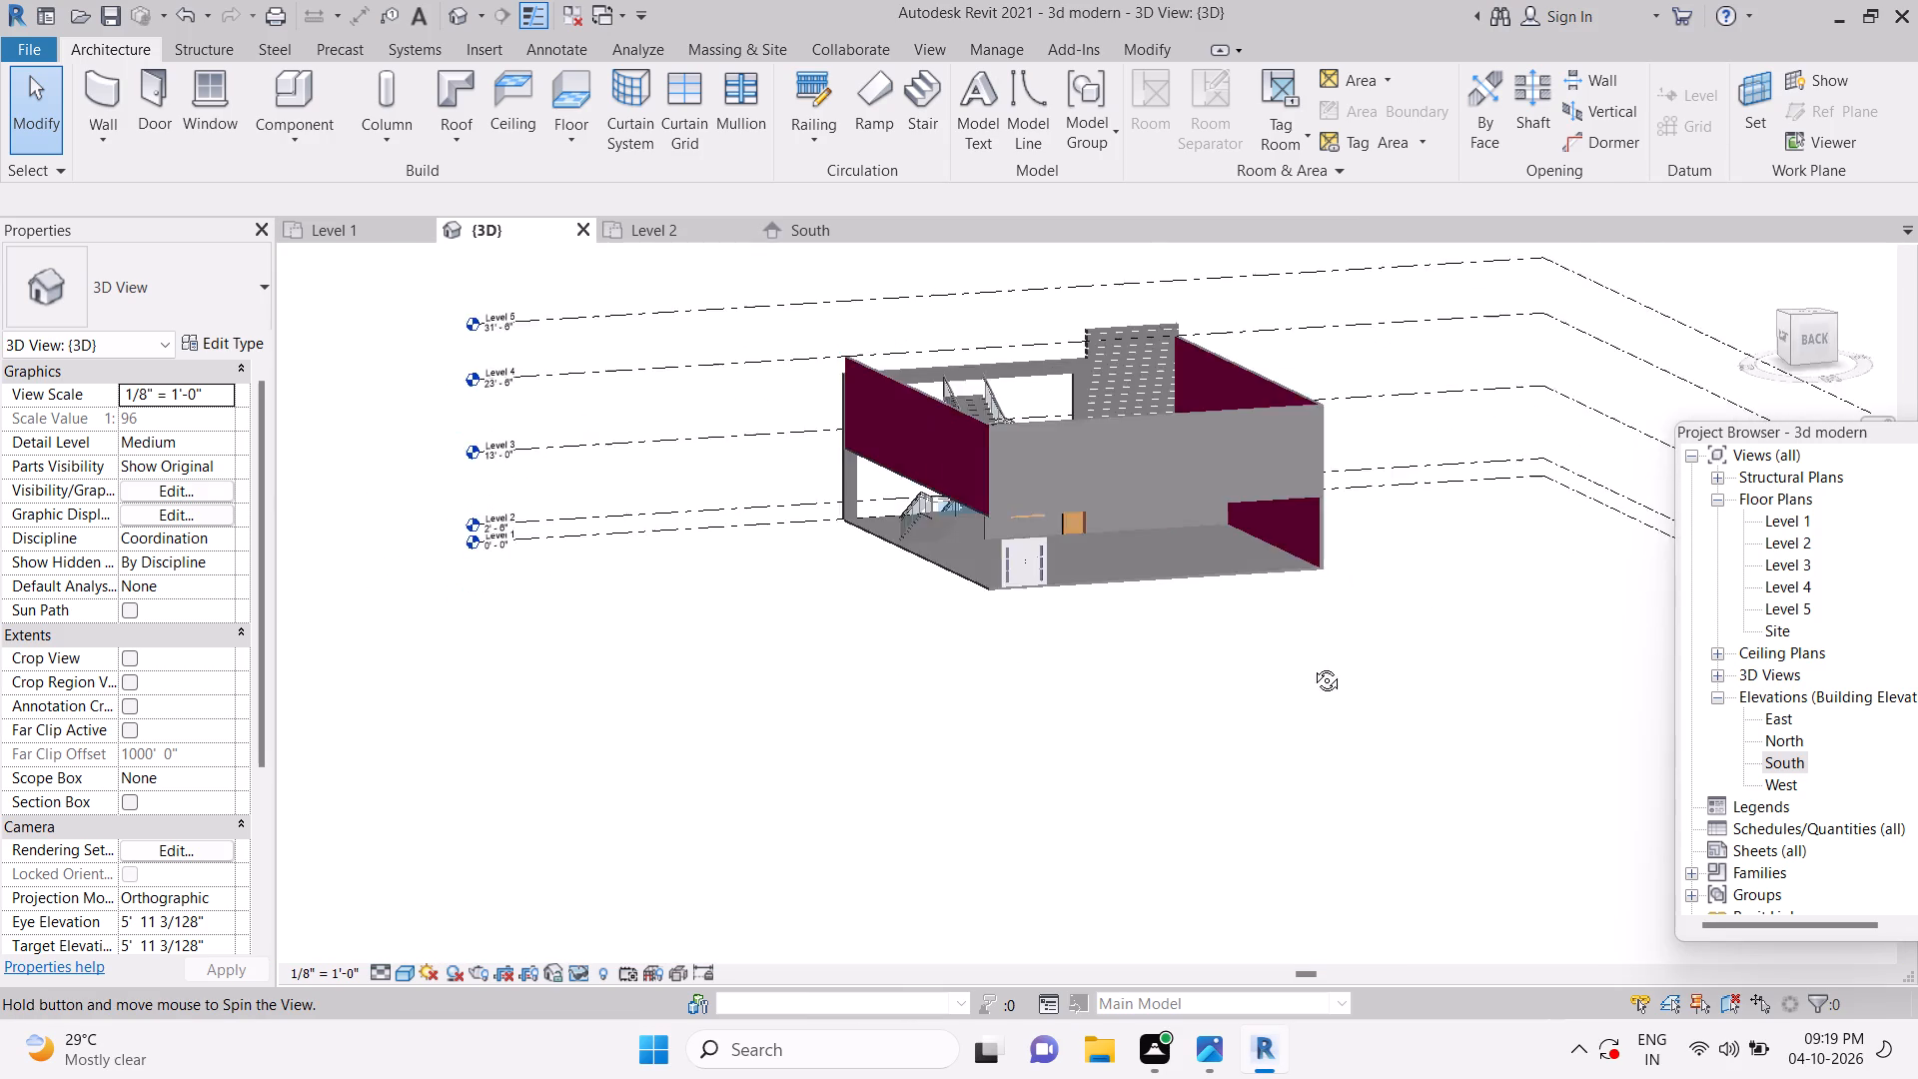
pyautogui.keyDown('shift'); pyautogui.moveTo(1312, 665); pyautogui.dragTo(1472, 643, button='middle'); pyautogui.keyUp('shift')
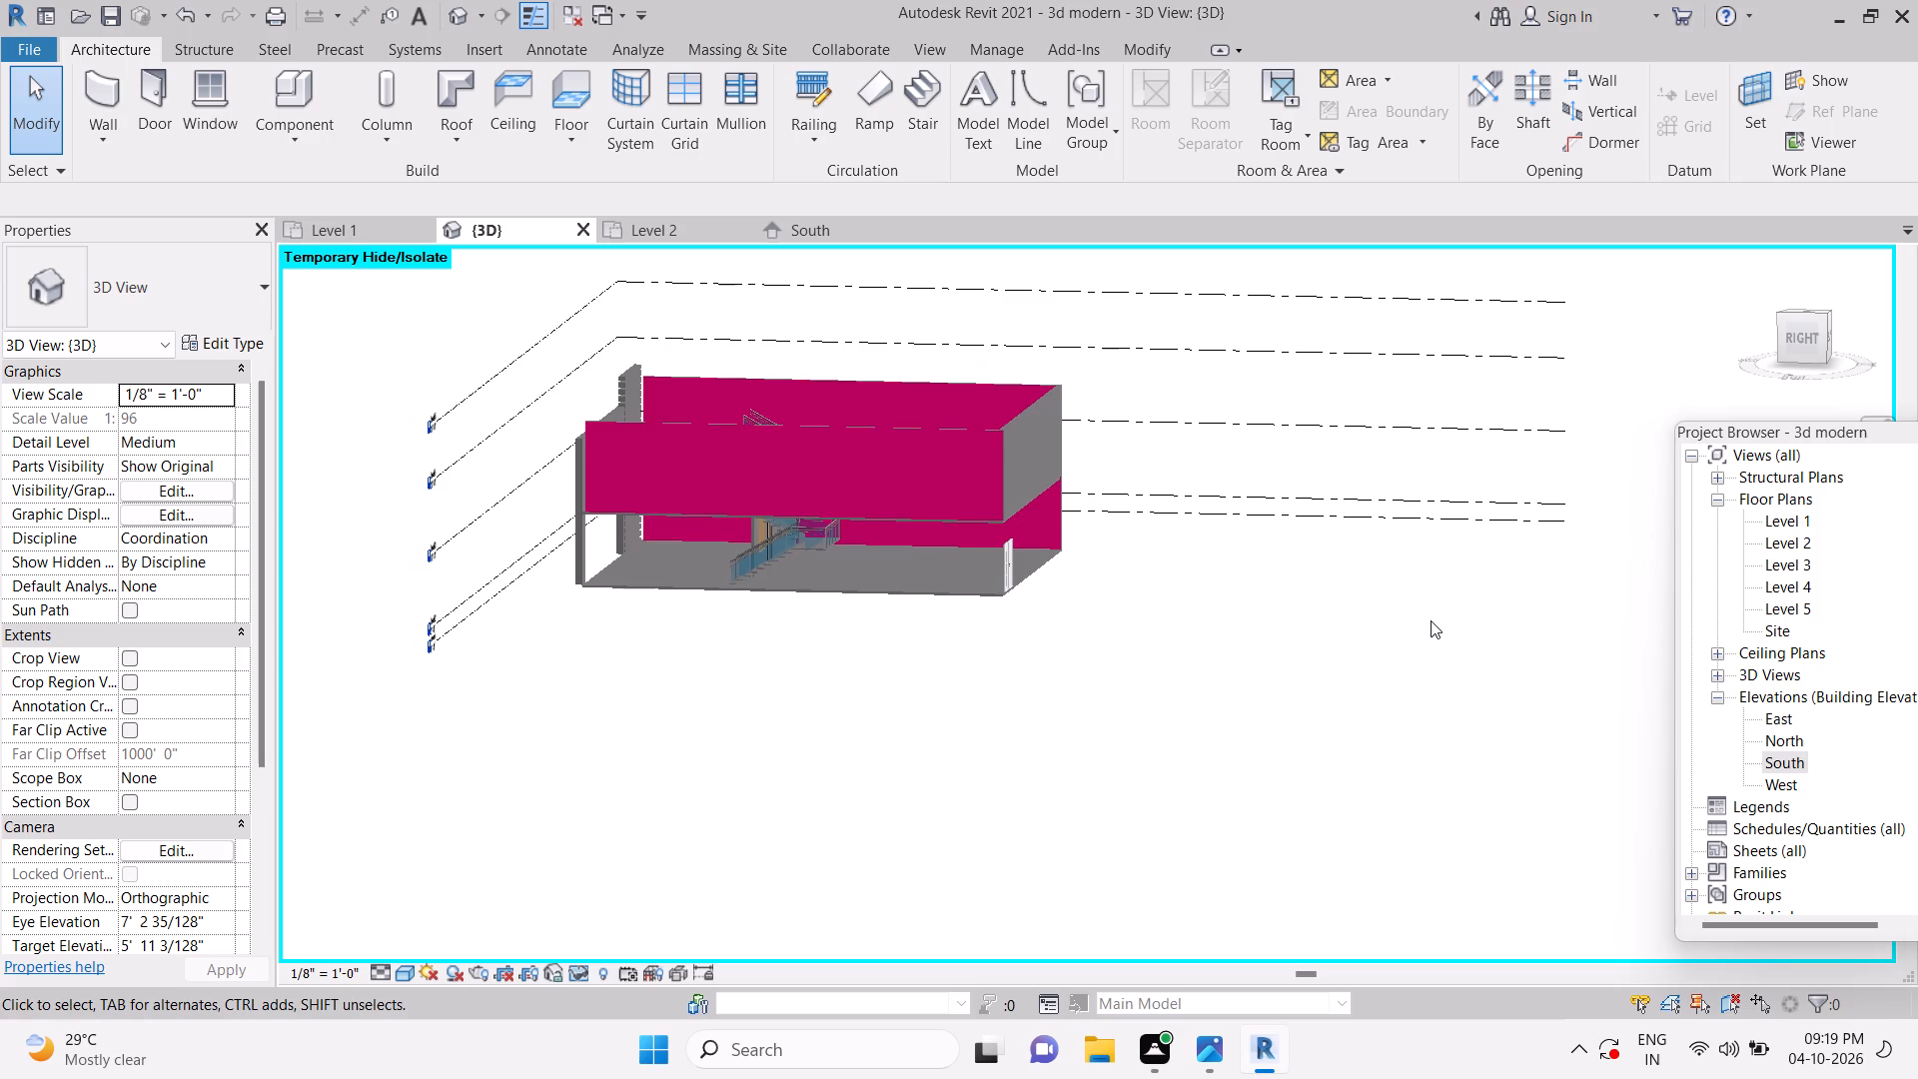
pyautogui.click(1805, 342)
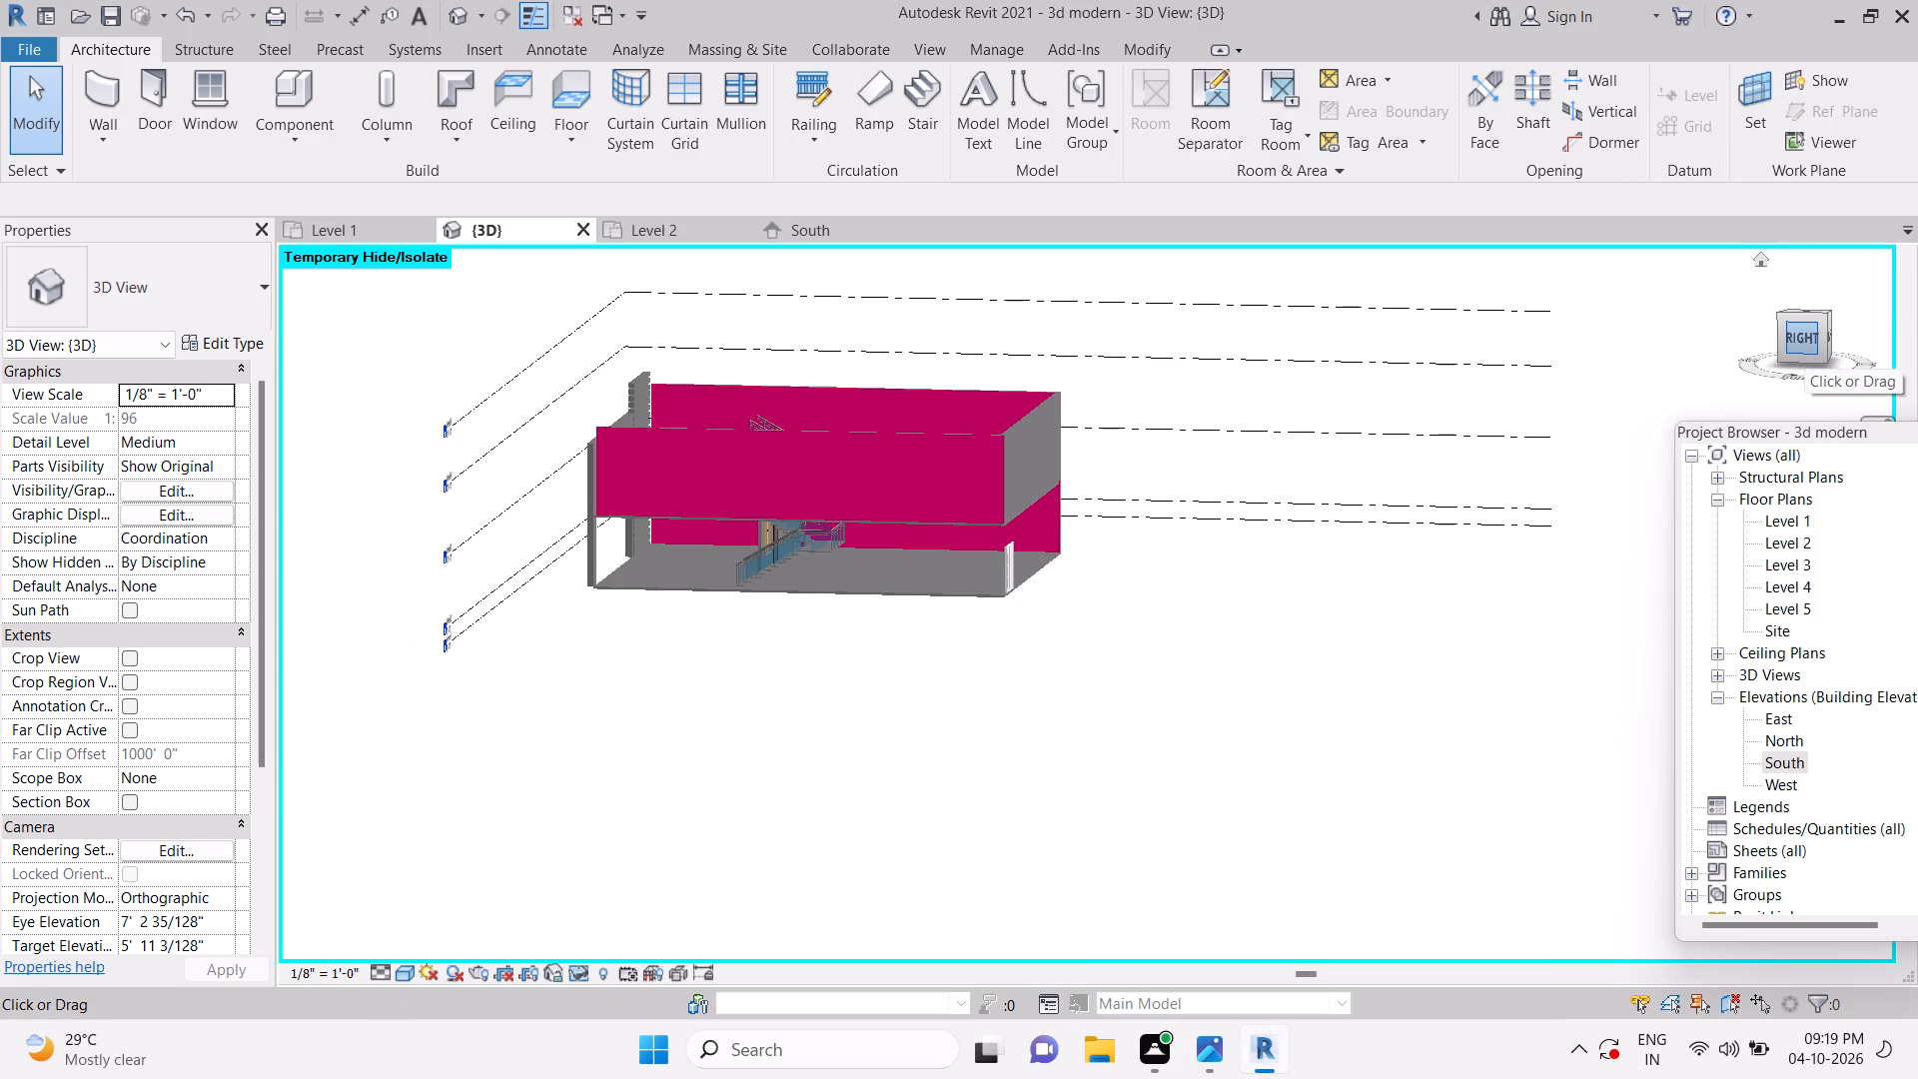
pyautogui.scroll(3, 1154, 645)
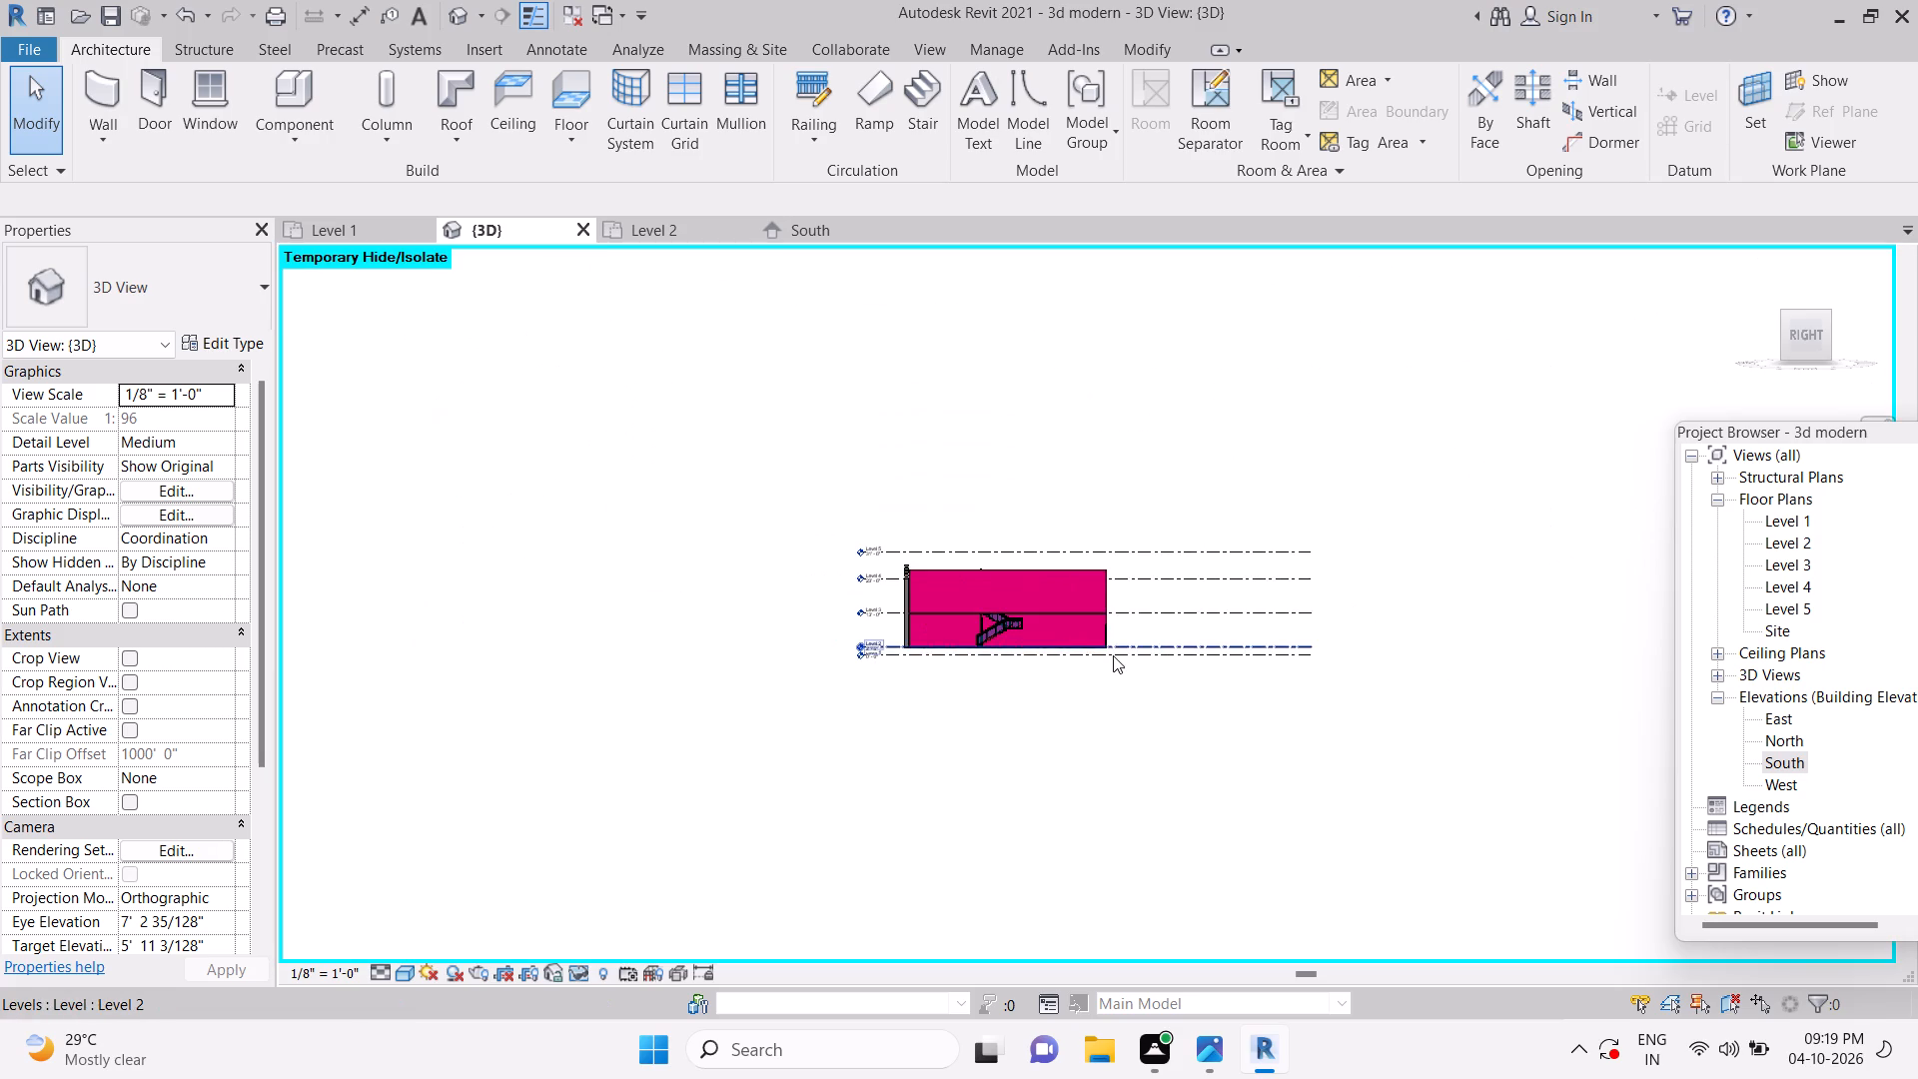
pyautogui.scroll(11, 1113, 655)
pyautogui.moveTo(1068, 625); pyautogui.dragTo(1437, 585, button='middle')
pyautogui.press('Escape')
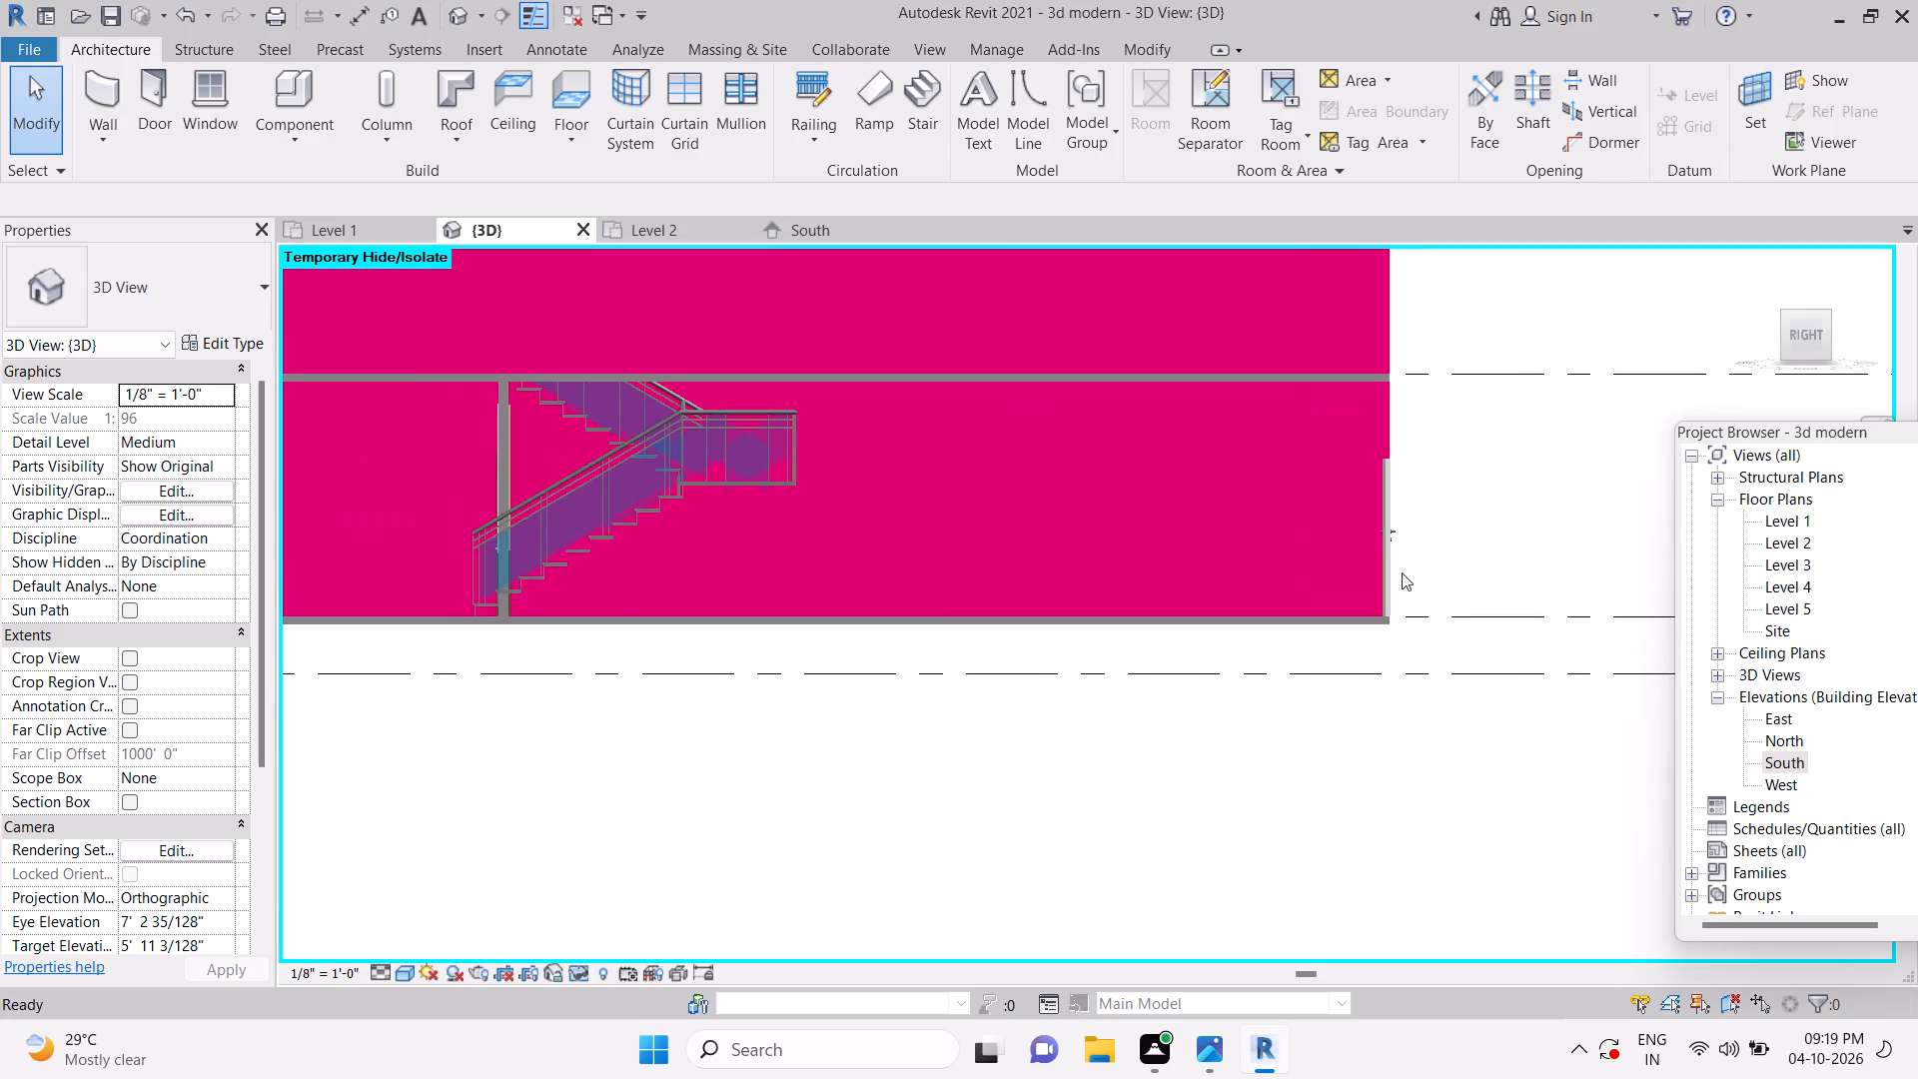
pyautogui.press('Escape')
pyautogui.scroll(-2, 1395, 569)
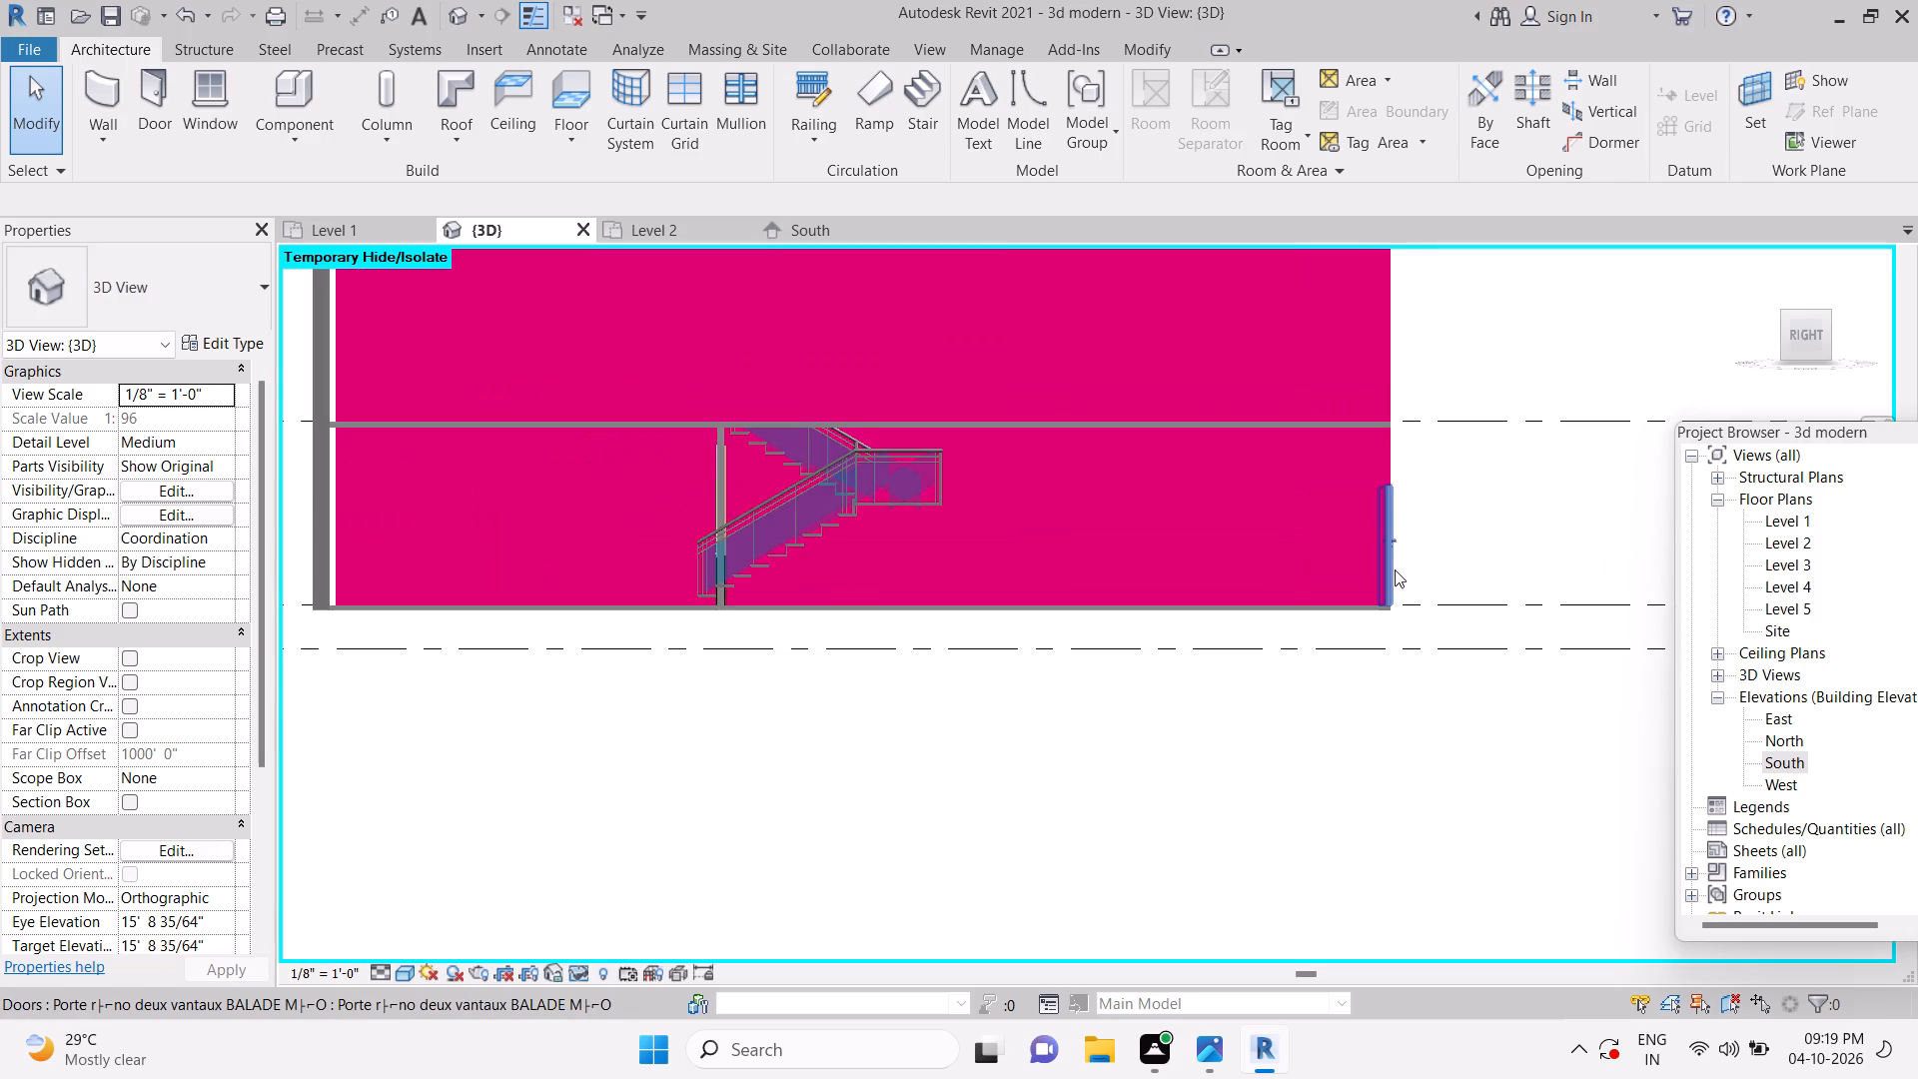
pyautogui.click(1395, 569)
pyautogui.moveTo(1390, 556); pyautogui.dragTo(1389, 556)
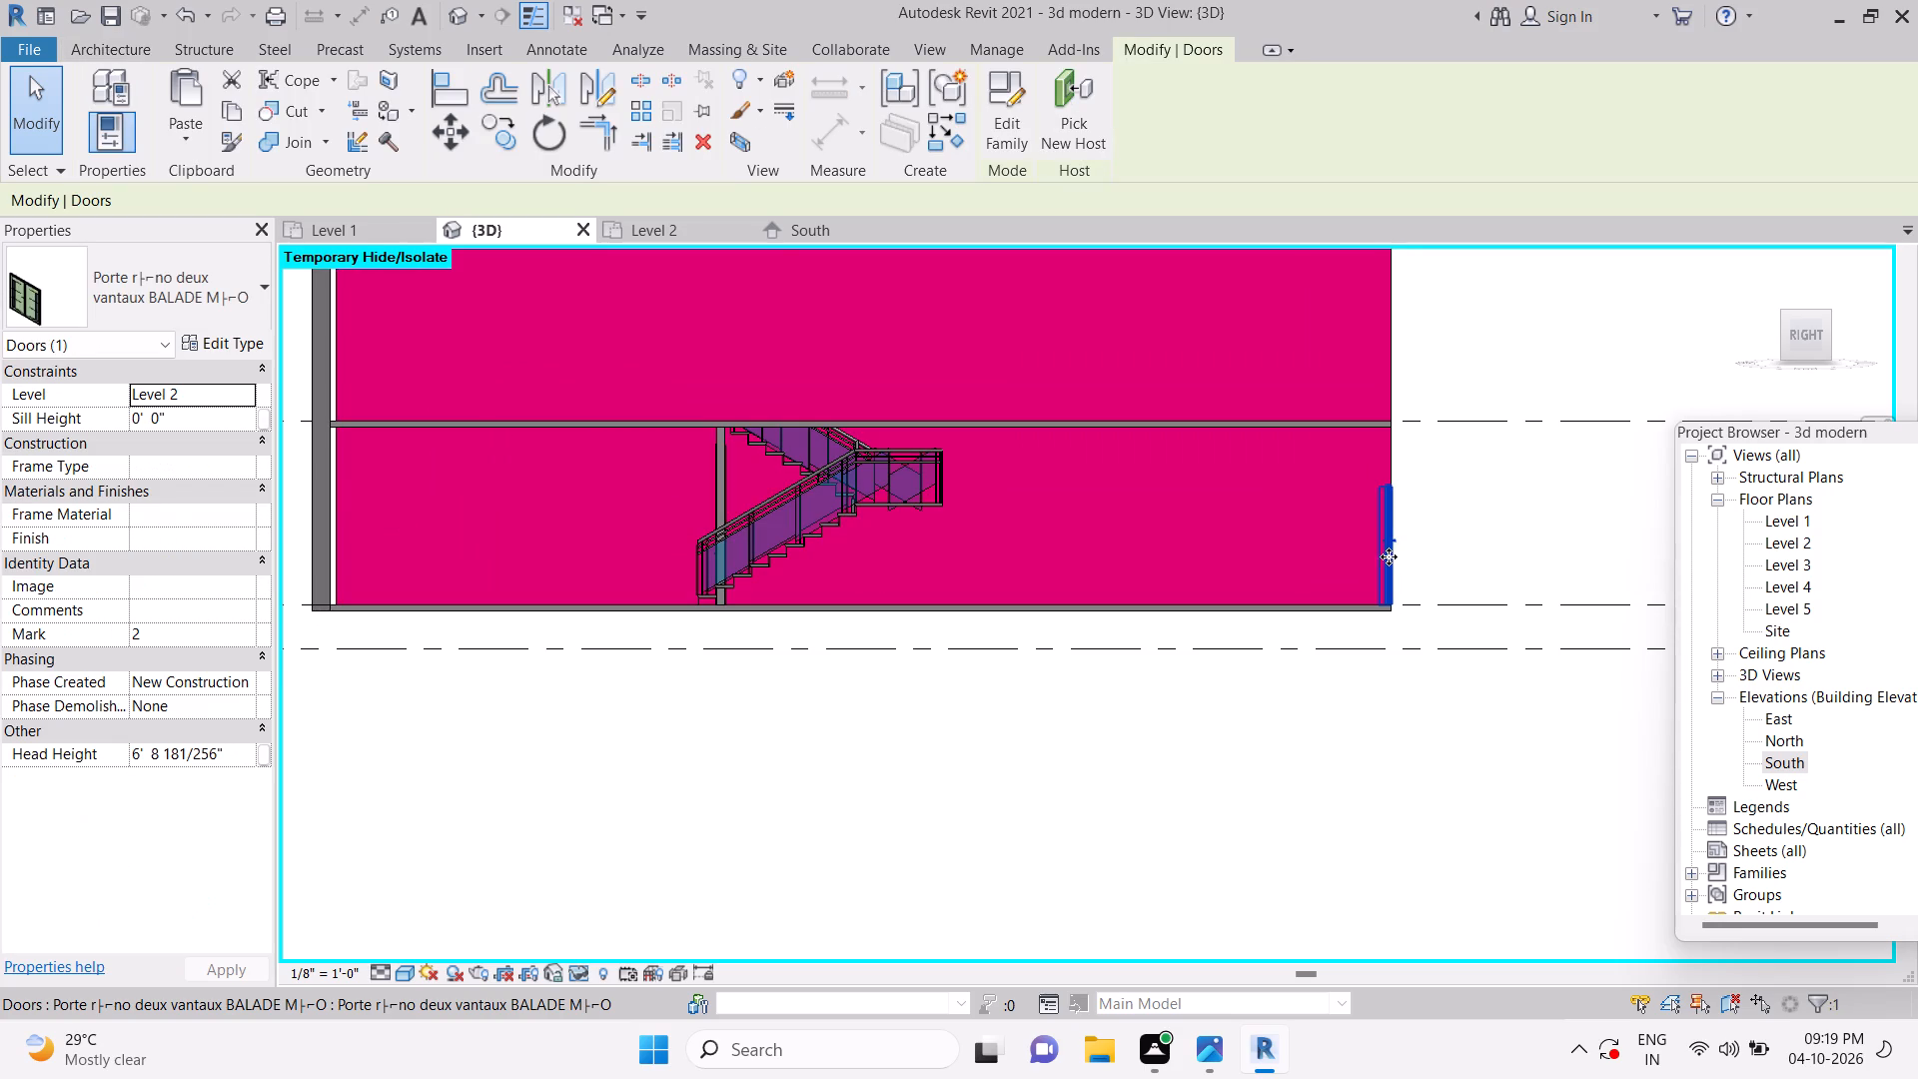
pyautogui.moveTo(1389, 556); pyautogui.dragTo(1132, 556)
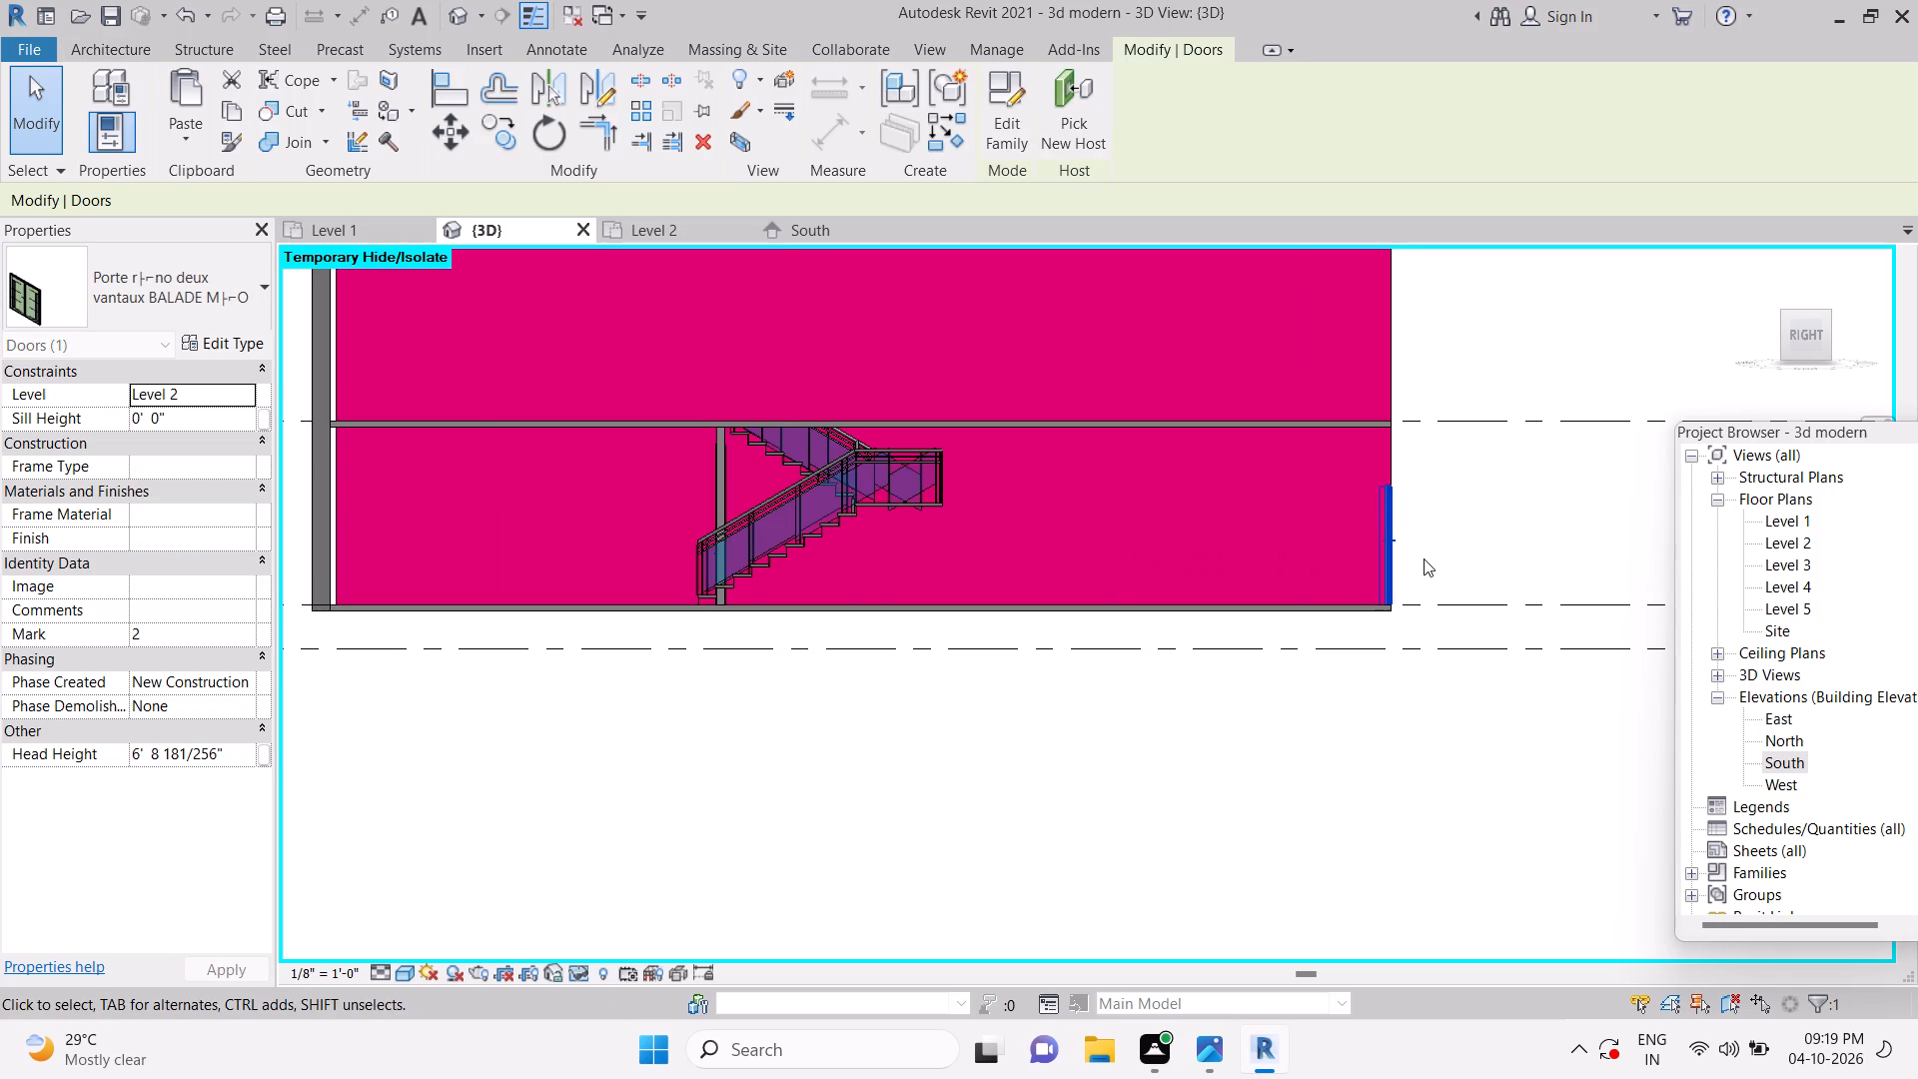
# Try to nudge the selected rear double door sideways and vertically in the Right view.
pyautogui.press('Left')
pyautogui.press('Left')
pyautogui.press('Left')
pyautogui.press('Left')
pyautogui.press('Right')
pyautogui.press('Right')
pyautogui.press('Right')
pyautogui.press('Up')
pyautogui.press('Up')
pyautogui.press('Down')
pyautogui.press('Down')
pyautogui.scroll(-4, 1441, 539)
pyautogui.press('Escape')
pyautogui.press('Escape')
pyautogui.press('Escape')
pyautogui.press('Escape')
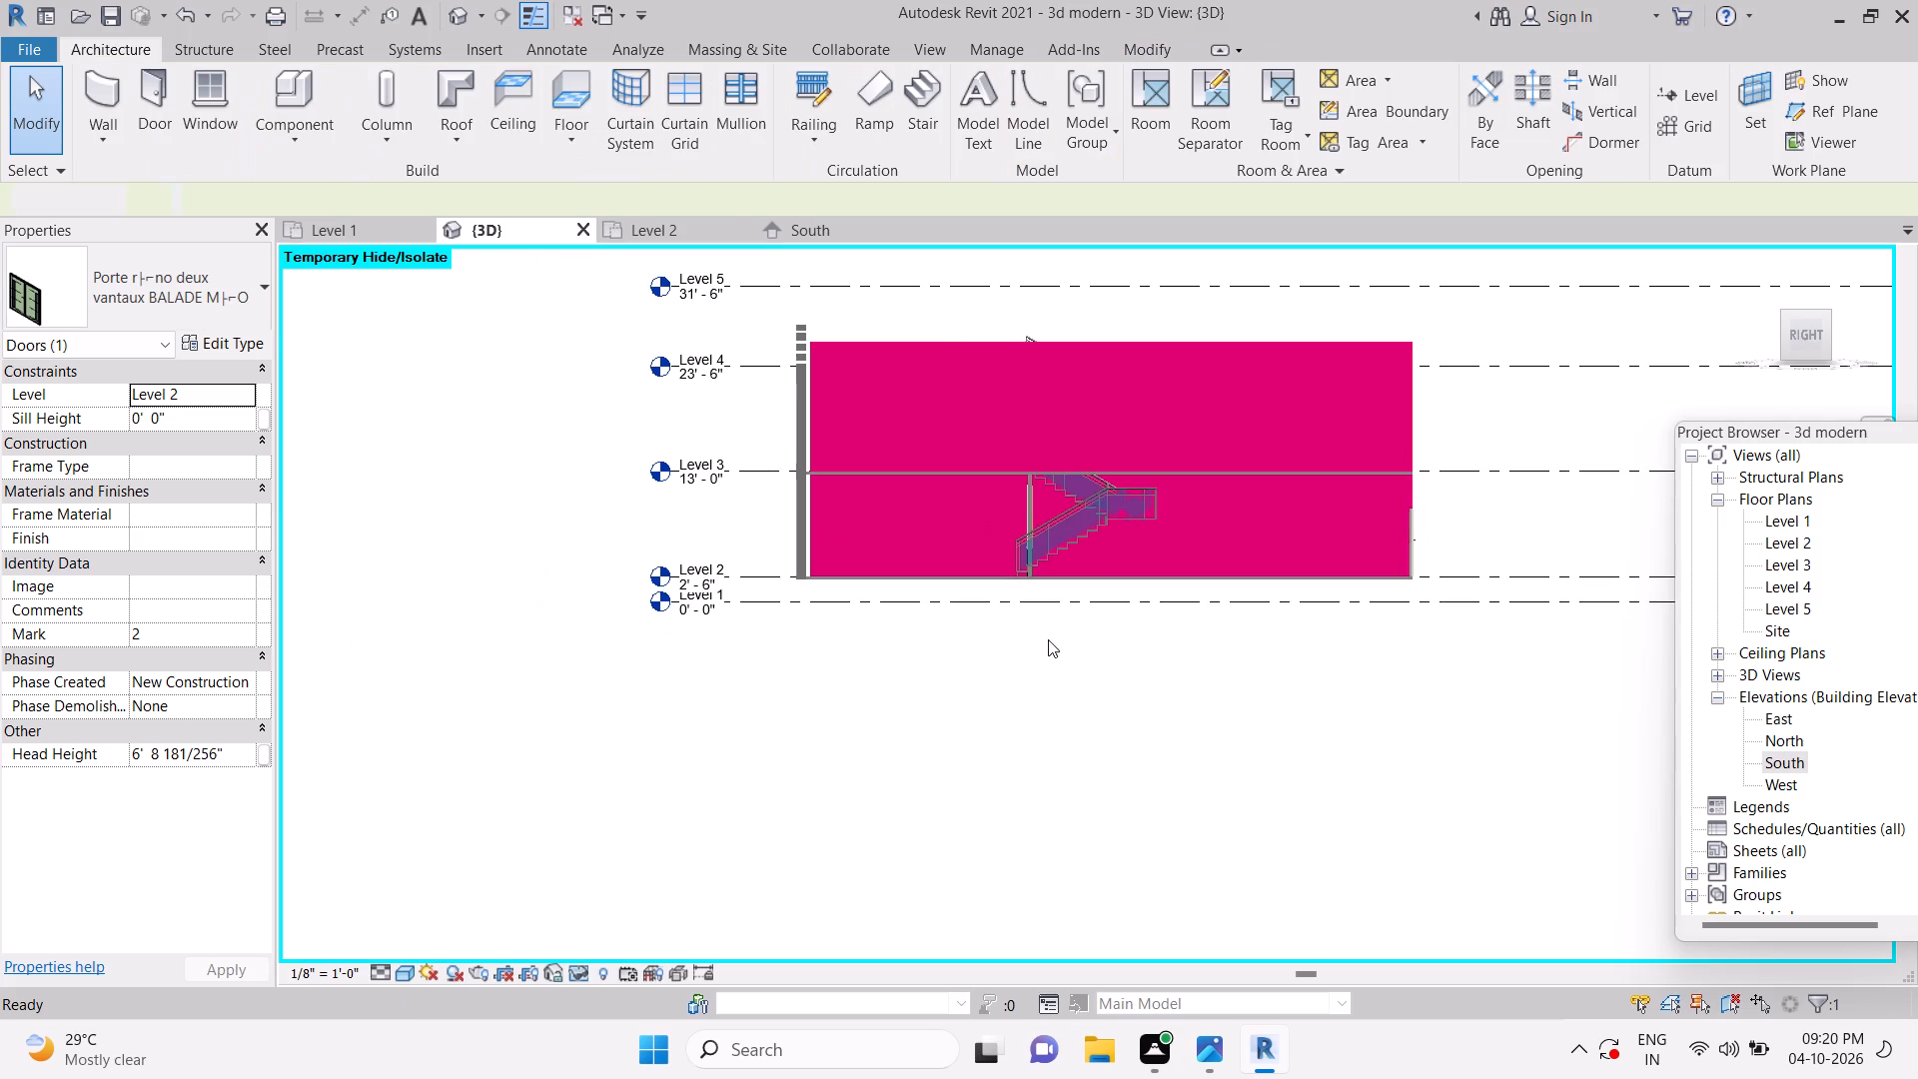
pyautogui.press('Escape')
# On the Level 1 plan, draw a Generic - 5" wall about 12'-9 3/4" long, up to Level 2, along the front edge to the stair-side corner.
pyautogui.keyDown('shift'); pyautogui.moveTo(1003, 690); pyautogui.dragTo(1331, 723, button='middle'); pyautogui.keyUp('shift')
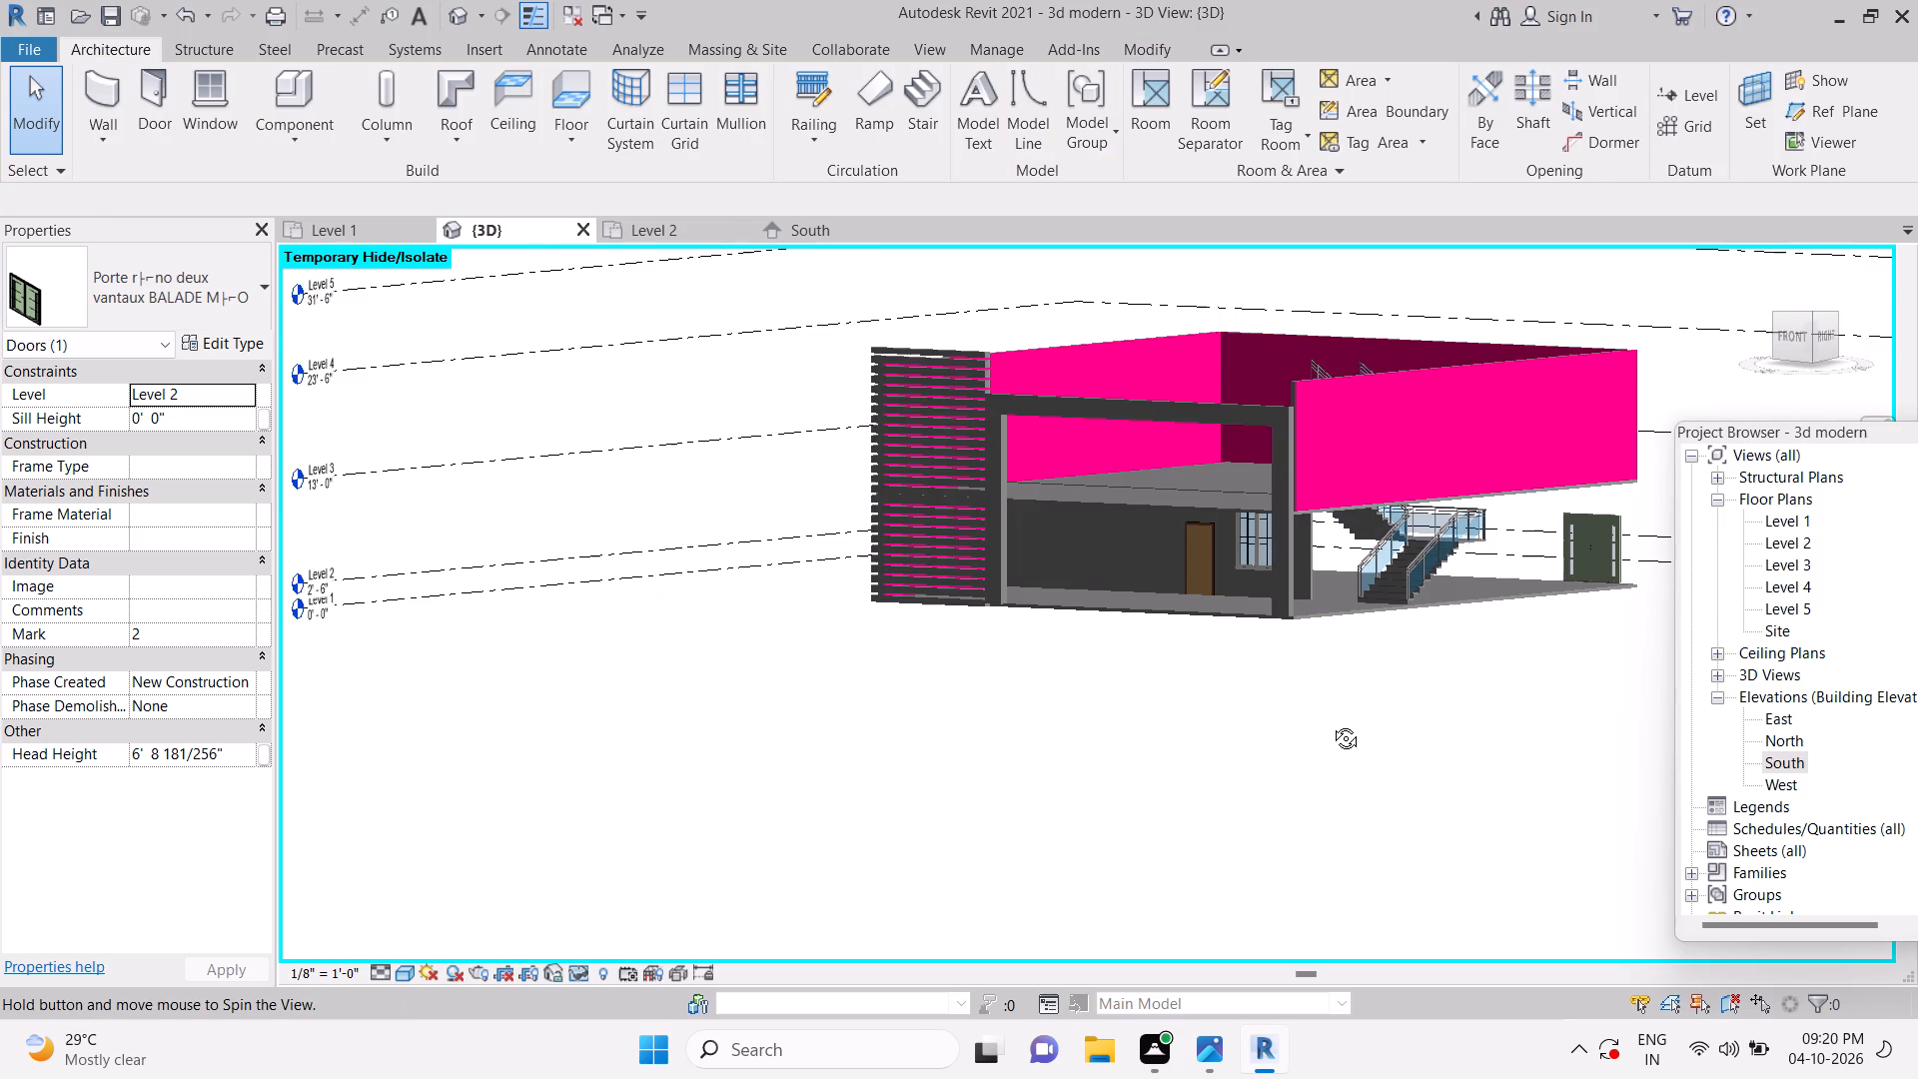
pyautogui.keyDown('shift'); pyautogui.moveTo(1331, 723); pyautogui.dragTo(1045, 679, button='middle'); pyautogui.keyUp('shift')
pyautogui.keyDown('shift'); pyautogui.moveTo(1301, 648); pyautogui.dragTo(1230, 751, button='middle'); pyautogui.keyUp('shift')
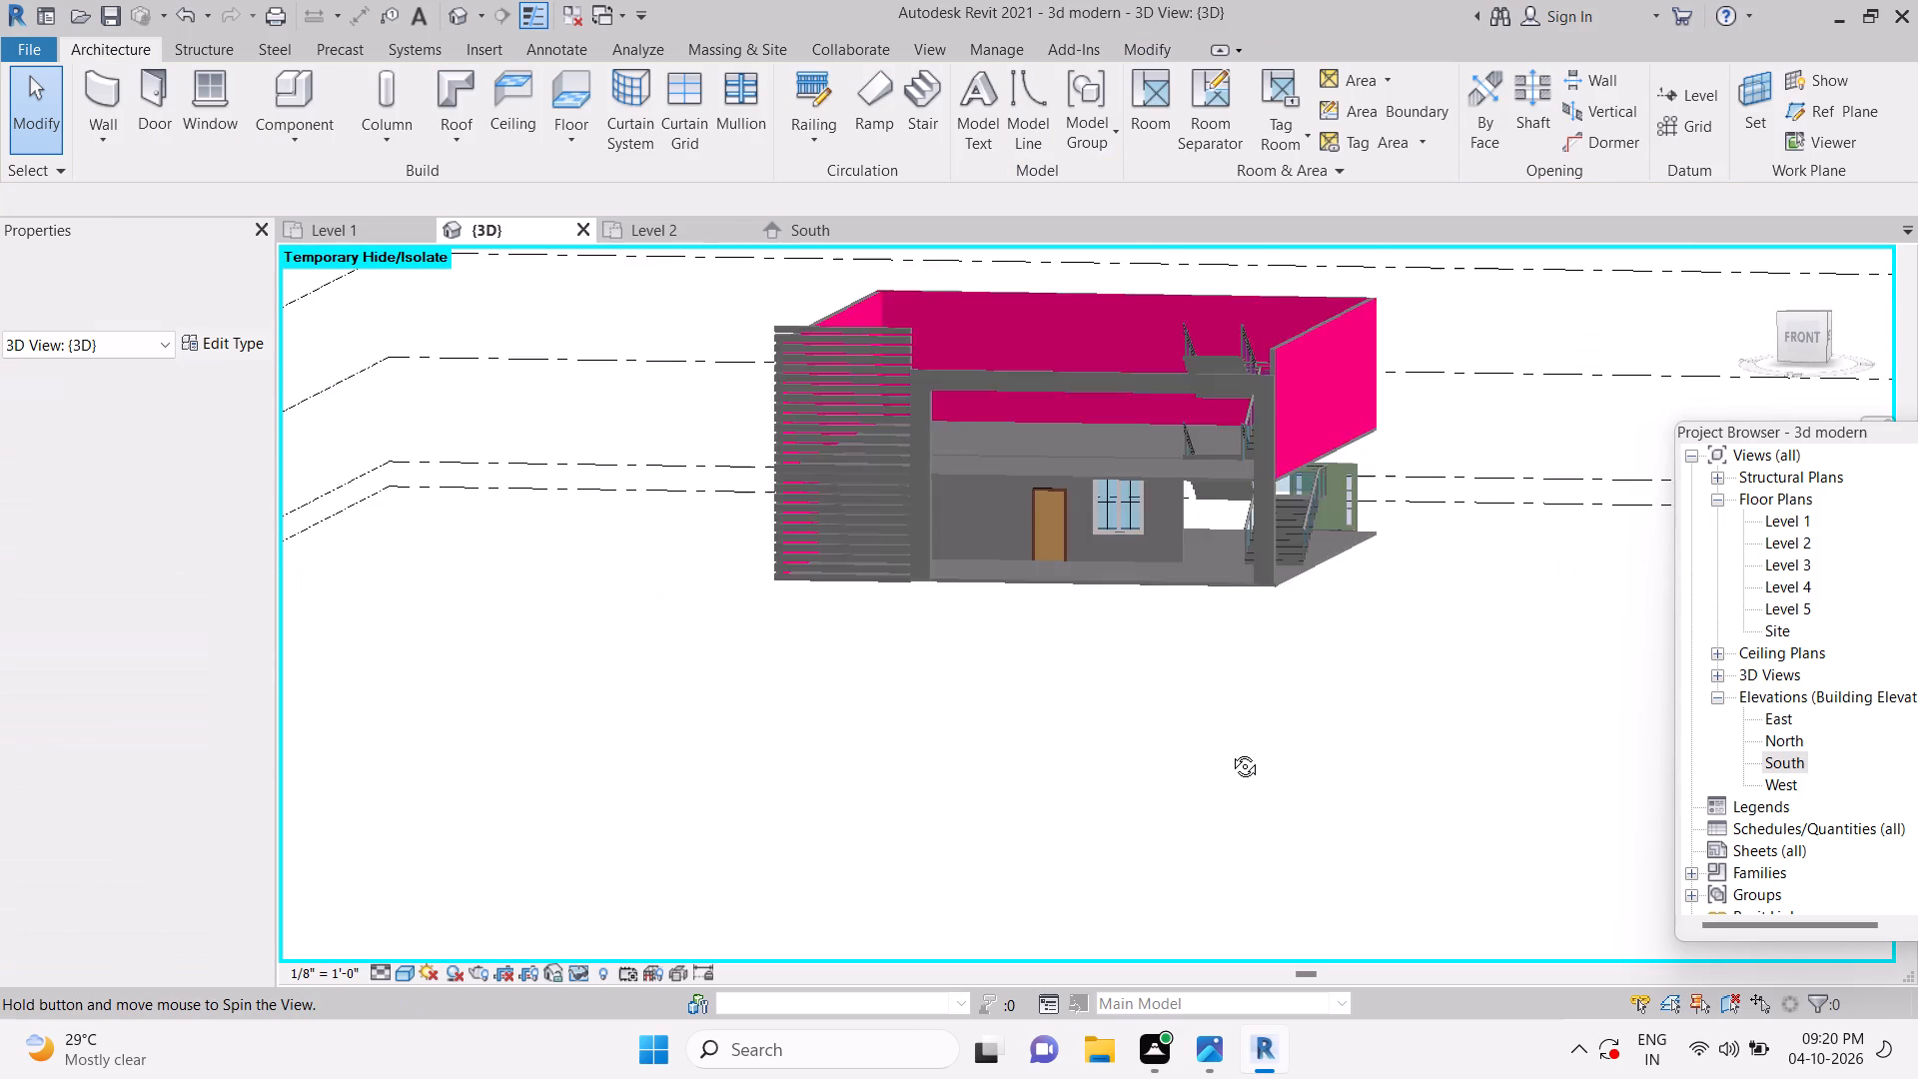
pyautogui.keyDown('shift'); pyautogui.moveTo(1230, 751); pyautogui.dragTo(1222, 761, button='middle'); pyautogui.keyUp('shift')
pyautogui.doubleClick(346, 235)
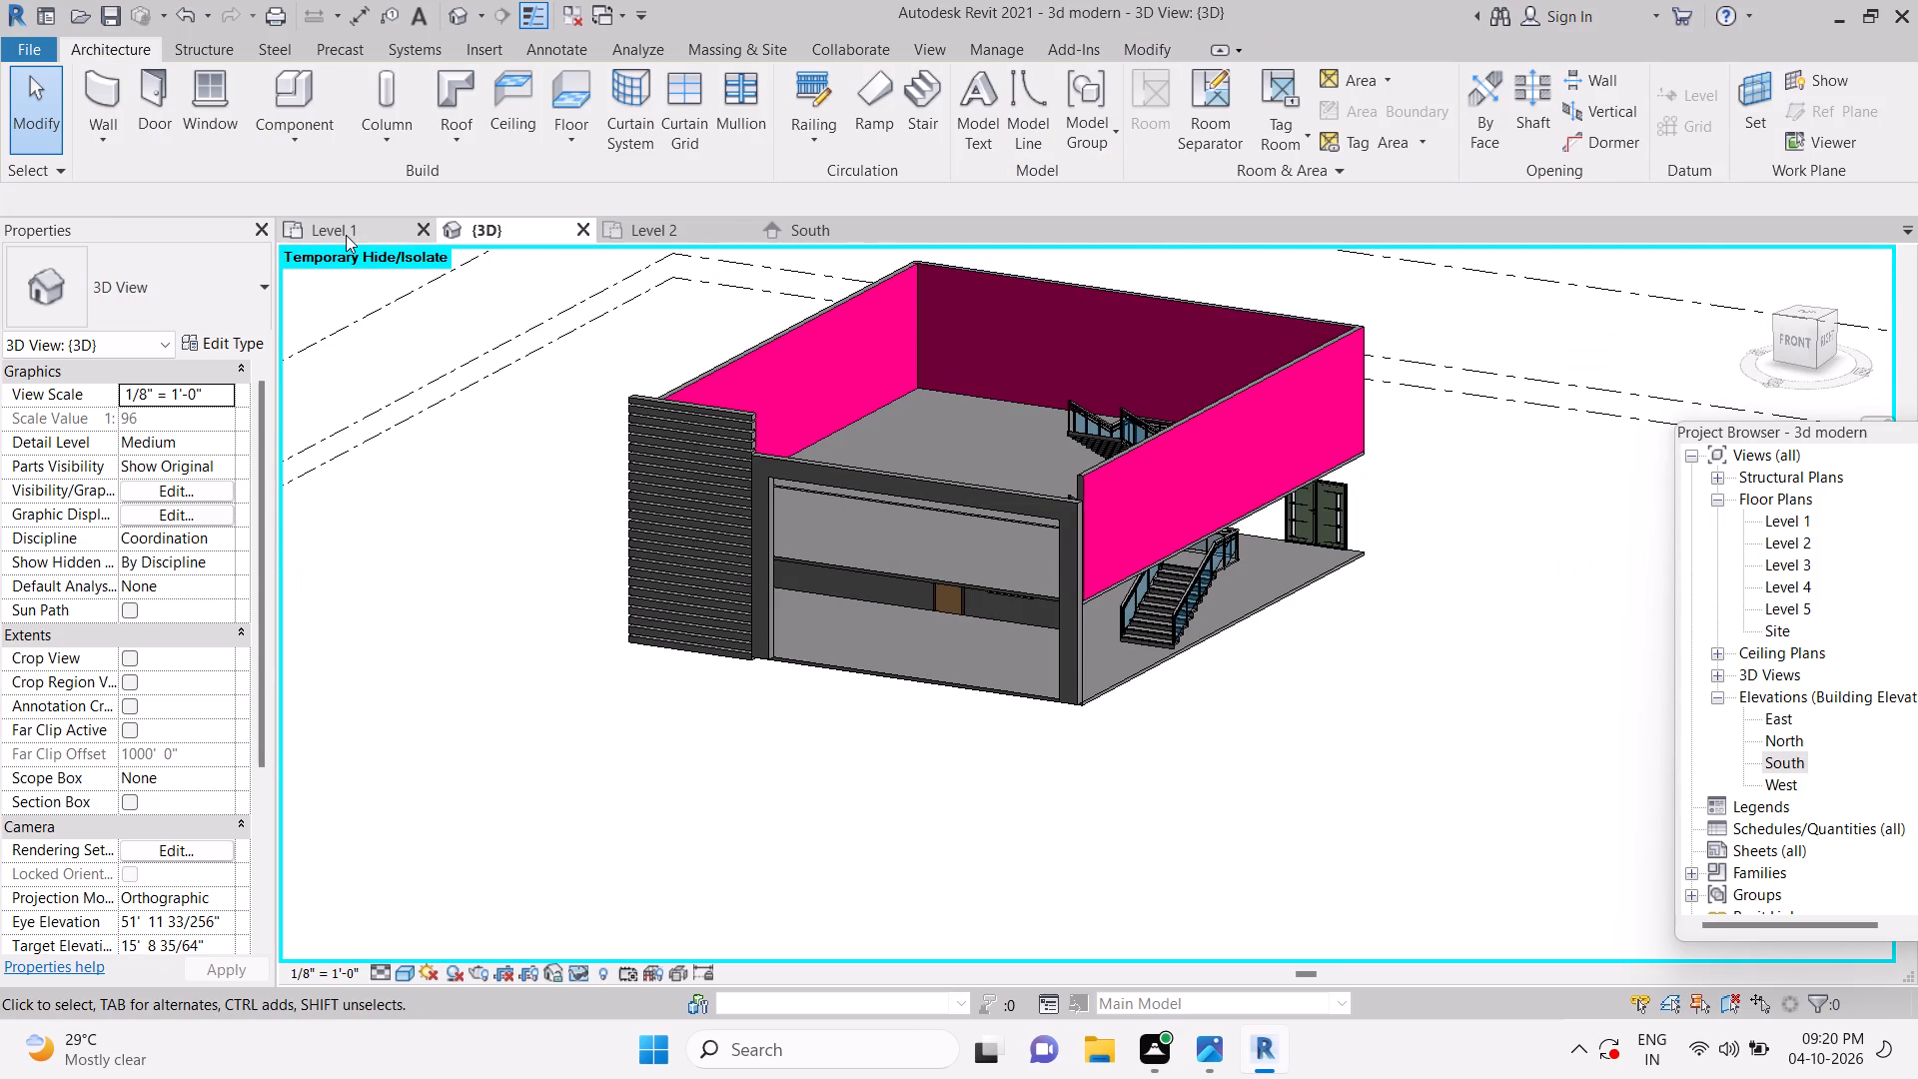
pyautogui.scroll(-5, 1211, 580)
pyautogui.scroll(-1, 1200, 743)
pyautogui.moveTo(1200, 722); pyautogui.dragTo(1195, 647, button='middle')
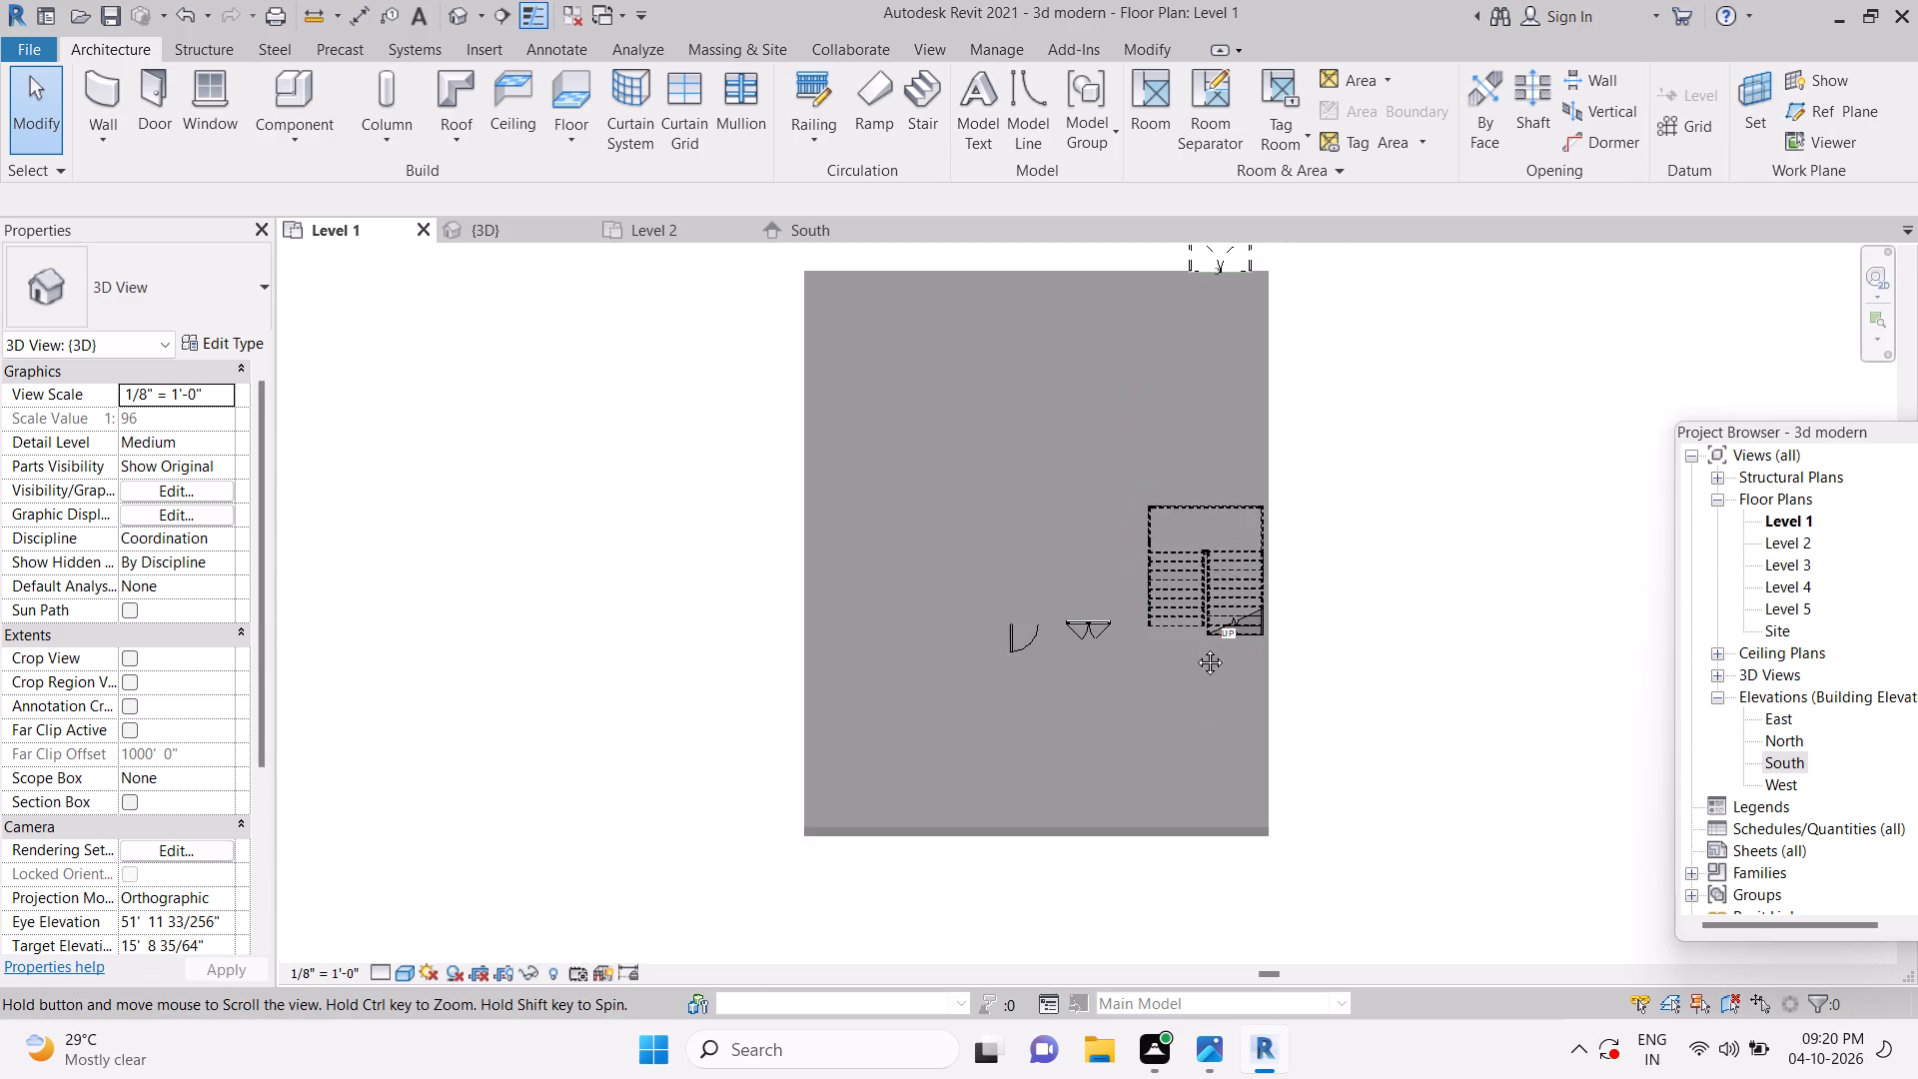
pyautogui.moveTo(1195, 647); pyautogui.dragTo(1187, 535, button='middle')
pyautogui.press('Escape')
pyautogui.press('Escape')
pyautogui.press('Escape')
pyautogui.click(105, 88)
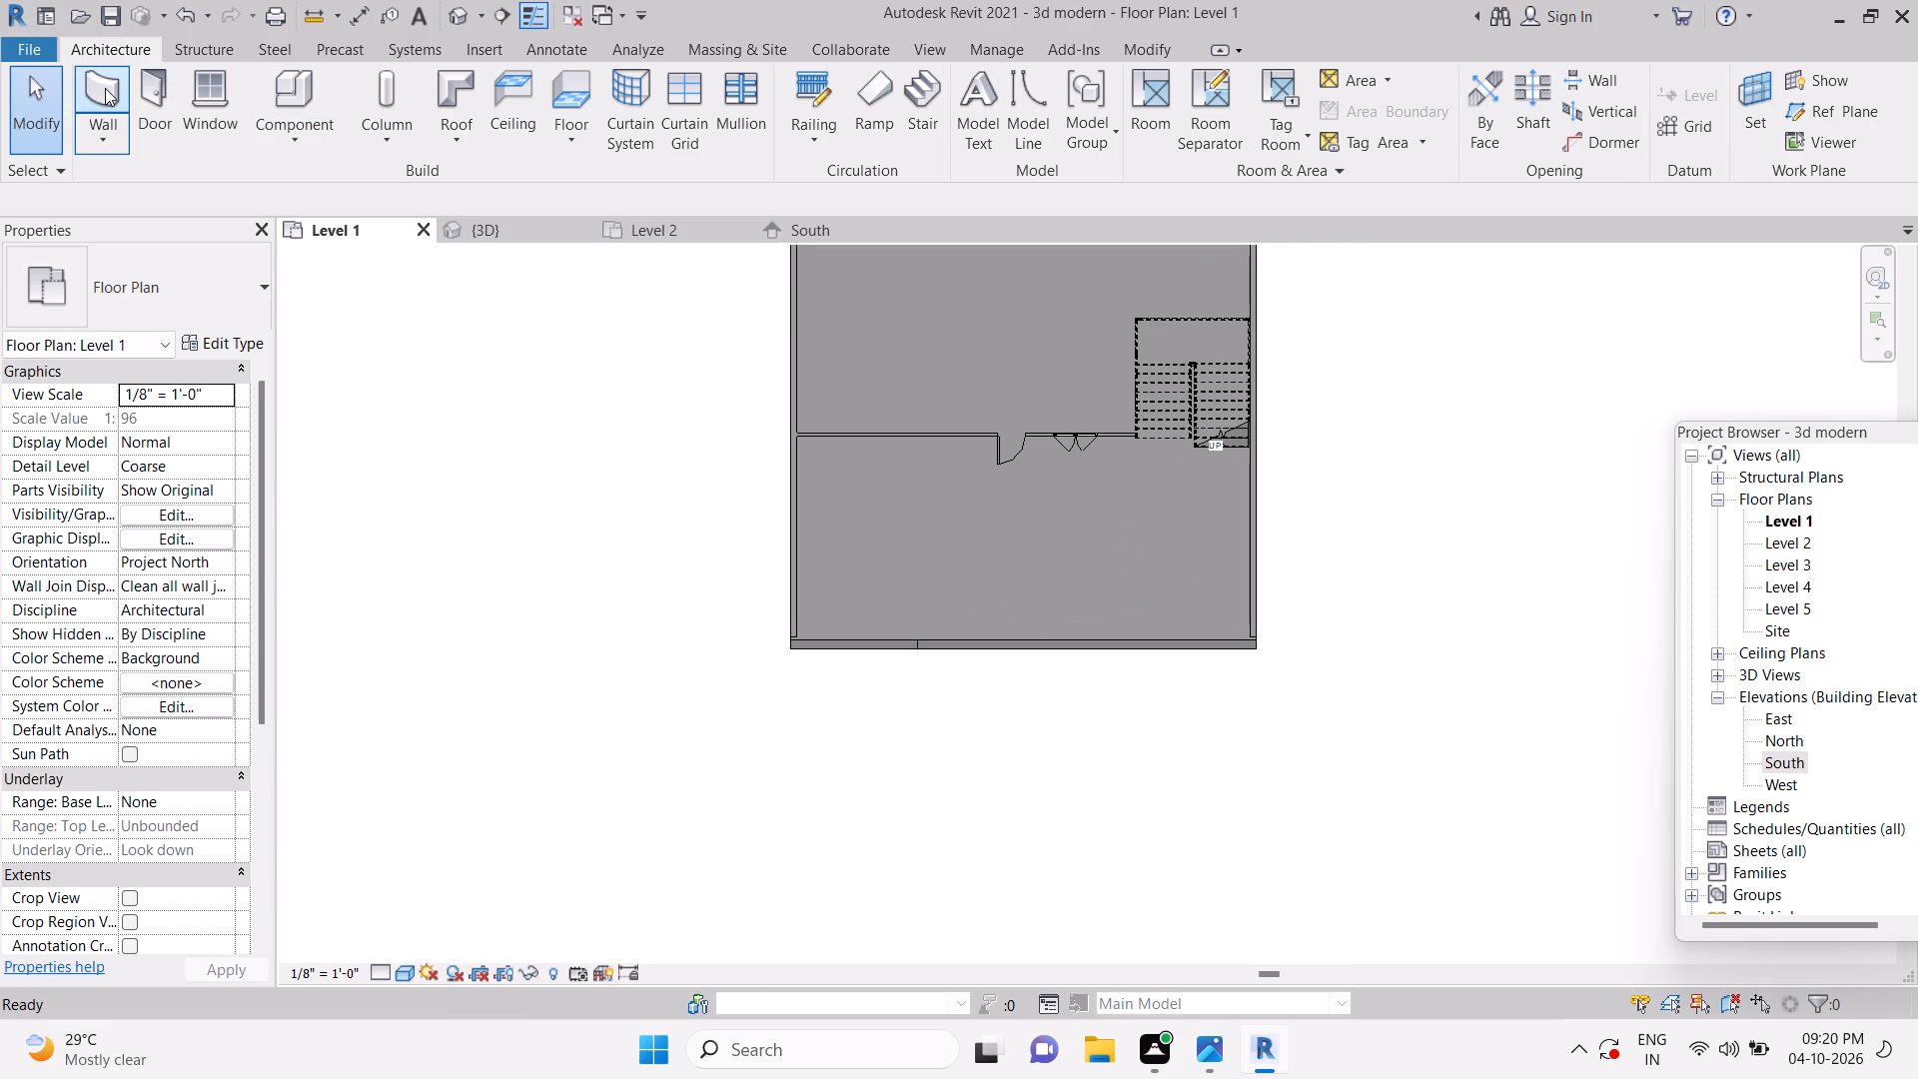
pyautogui.scroll(4, 1187, 663)
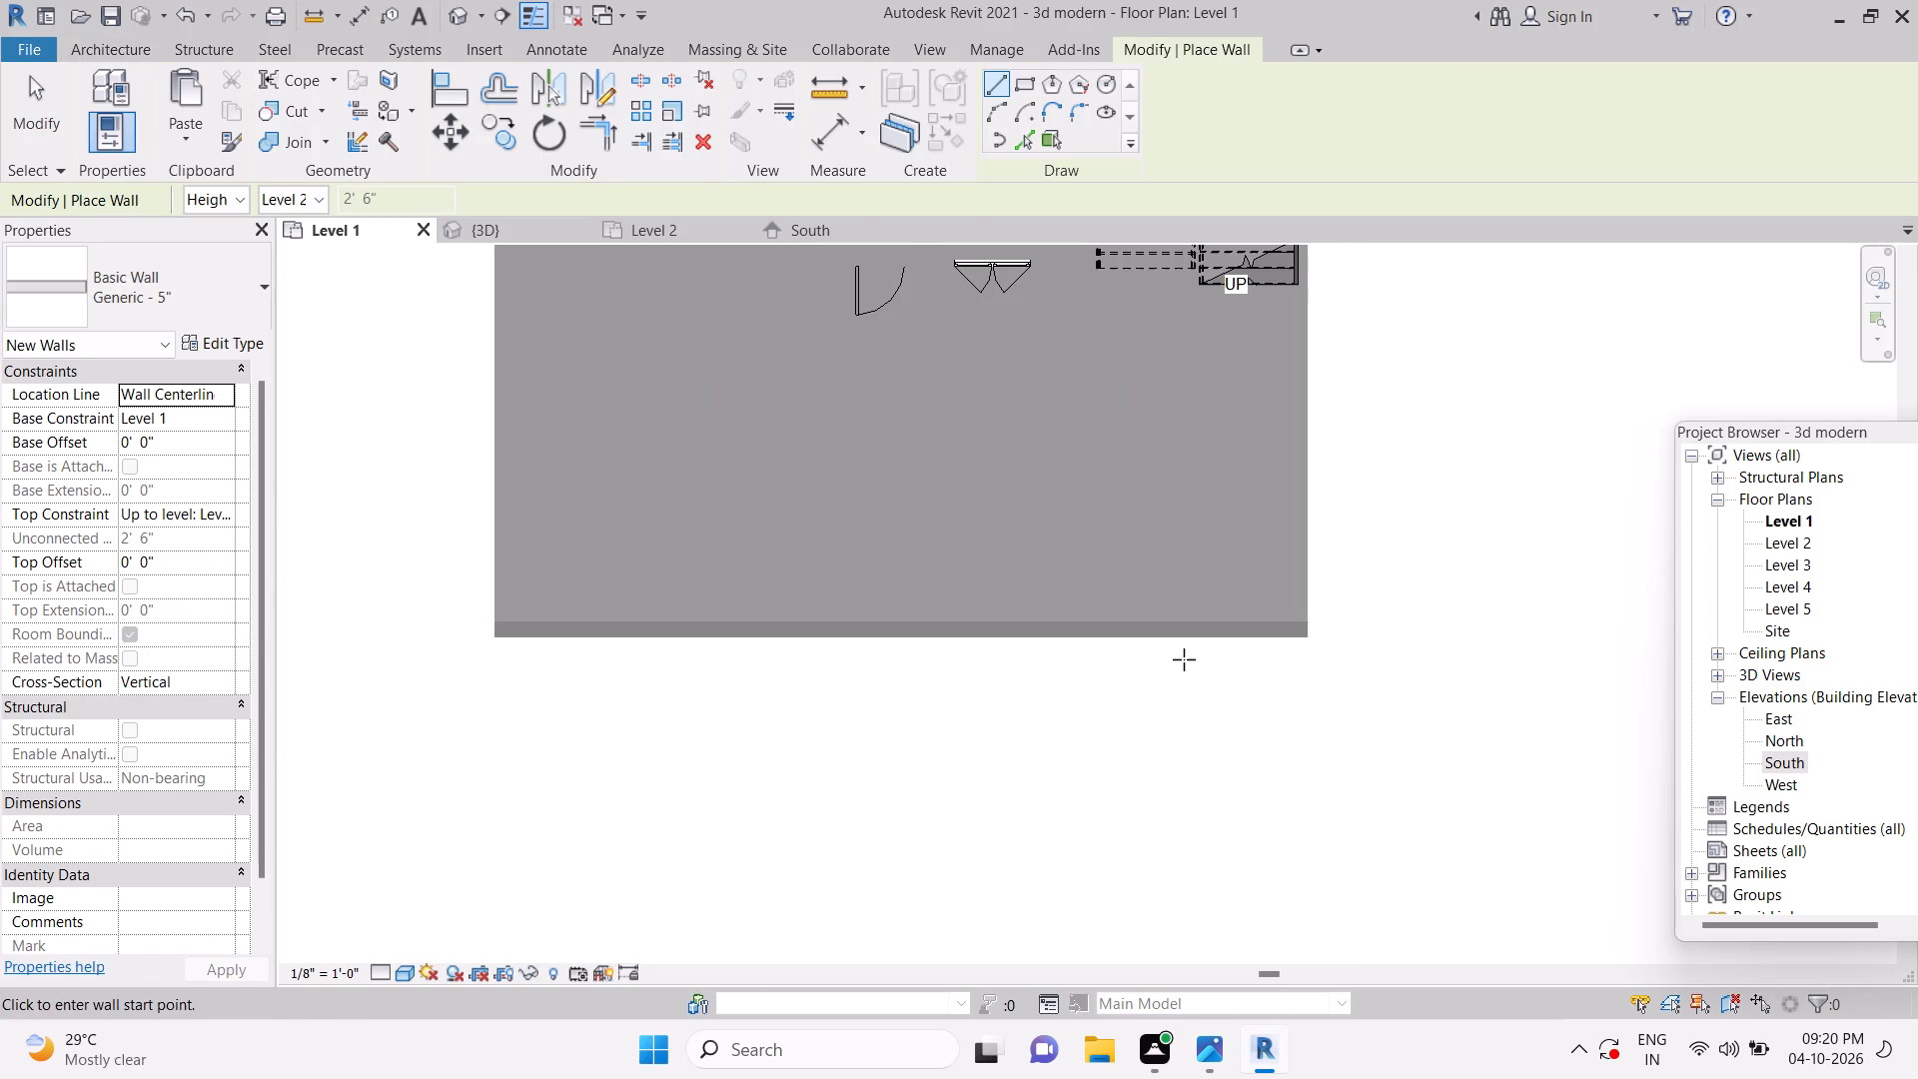
pyautogui.click(1090, 626)
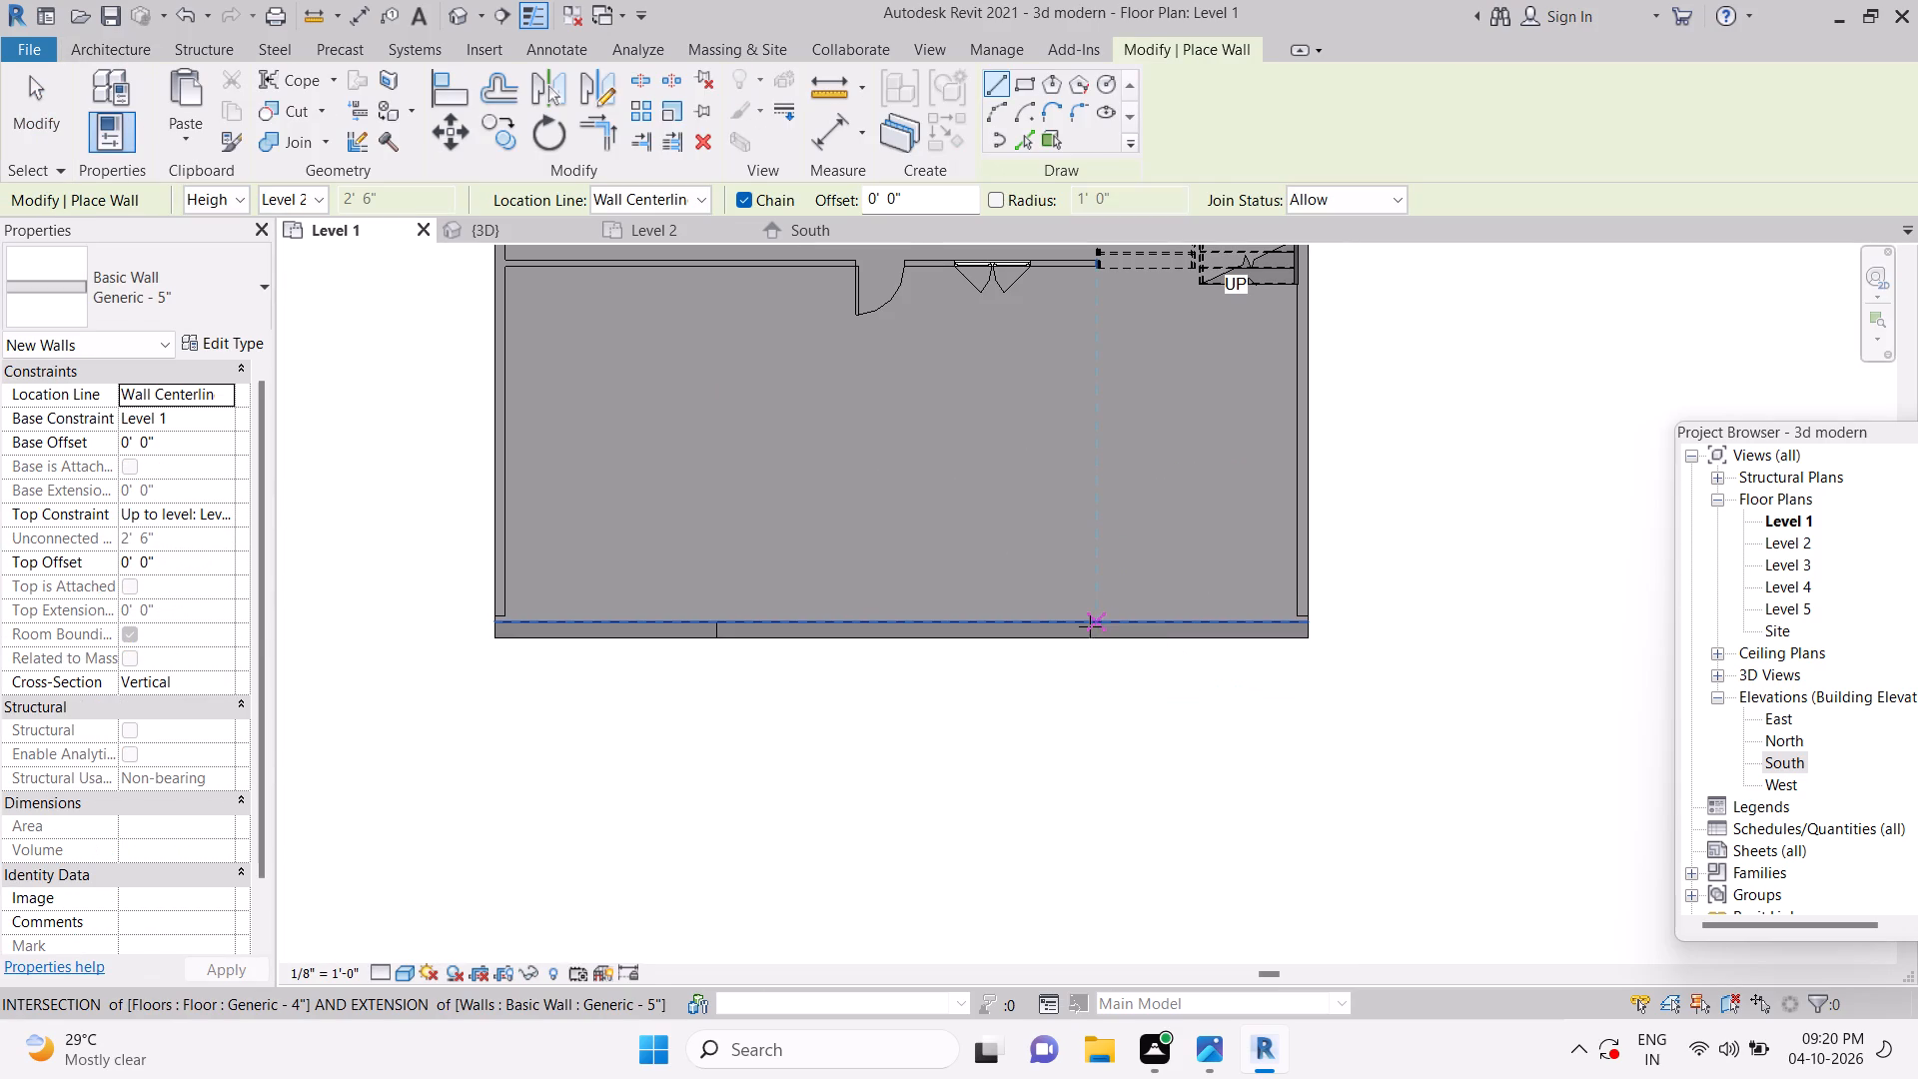
pyautogui.click(1307, 619)
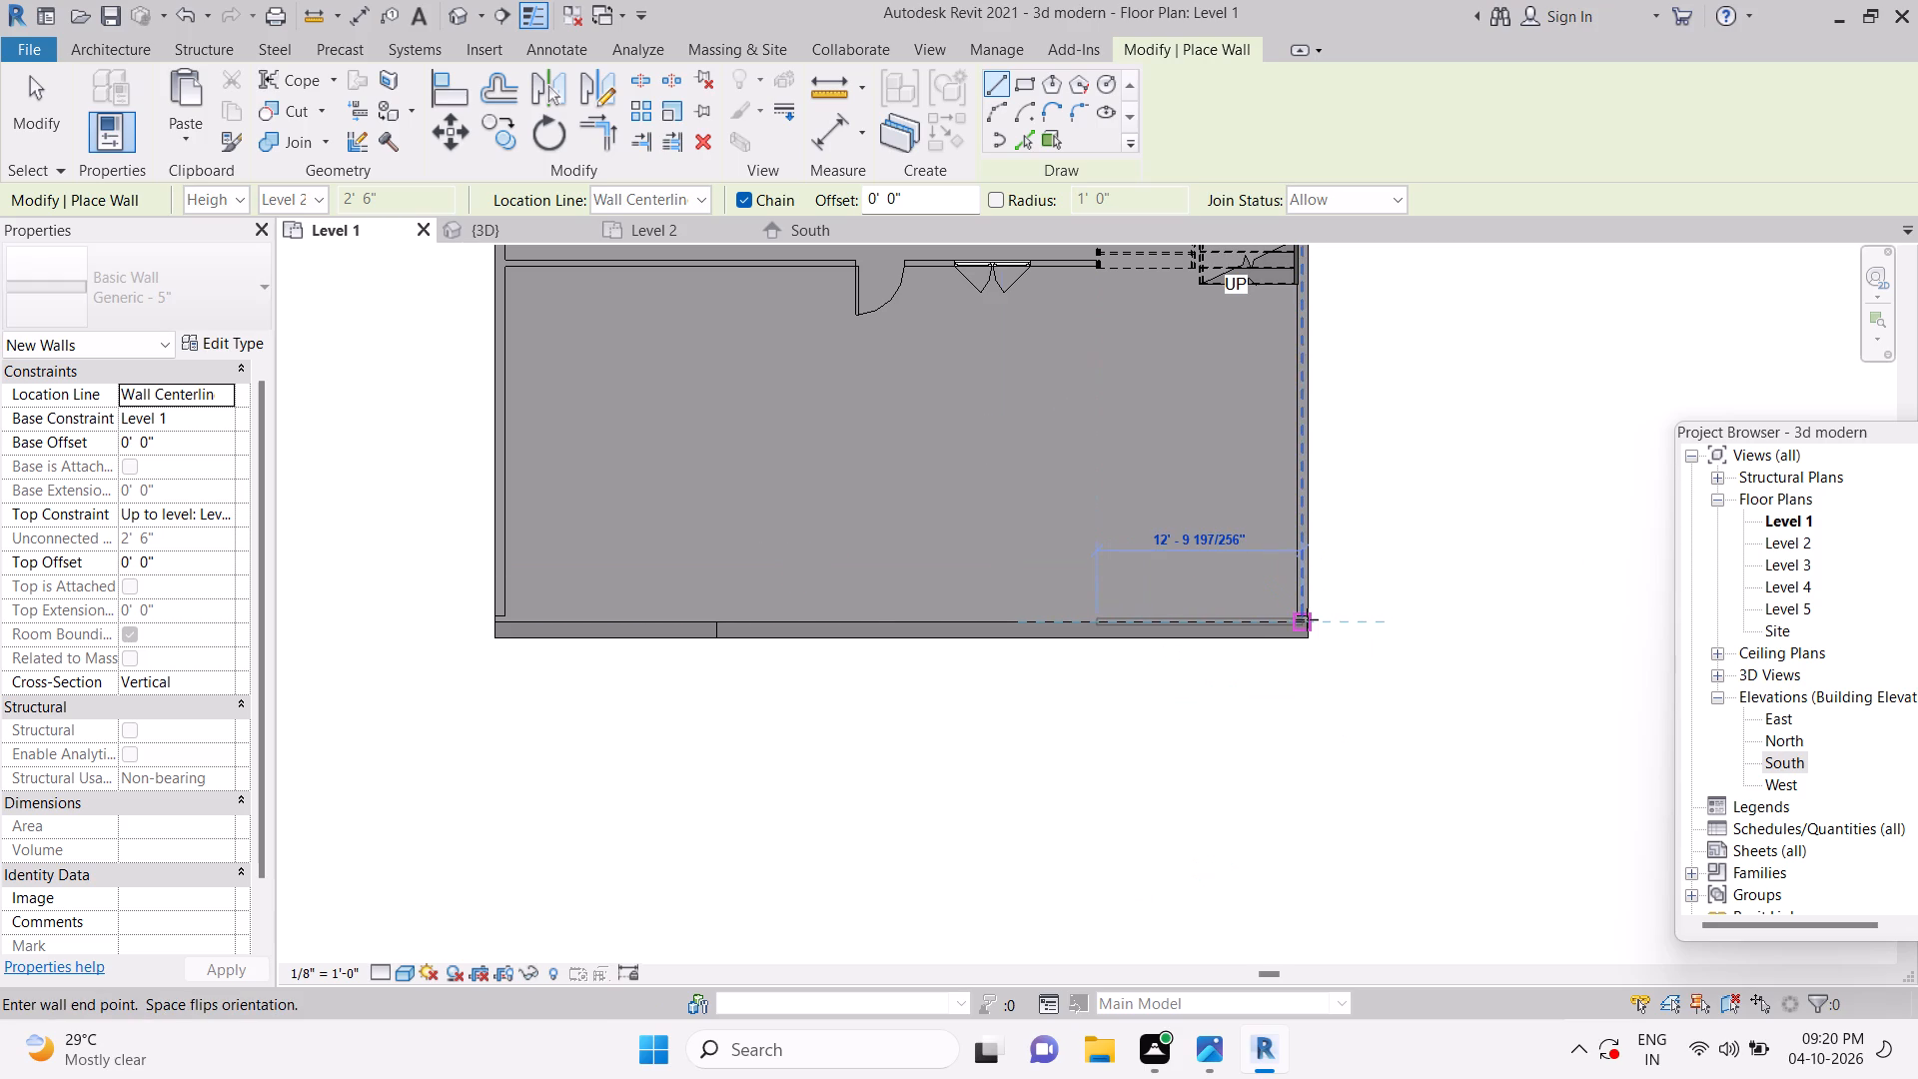
pyautogui.press('Escape')
pyautogui.press('Escape')
pyautogui.press('Escape')
# Nudge the new front wall outward to the outer front edge of the slab.
pyautogui.scroll(7, 1138, 625)
pyautogui.press('Escape')
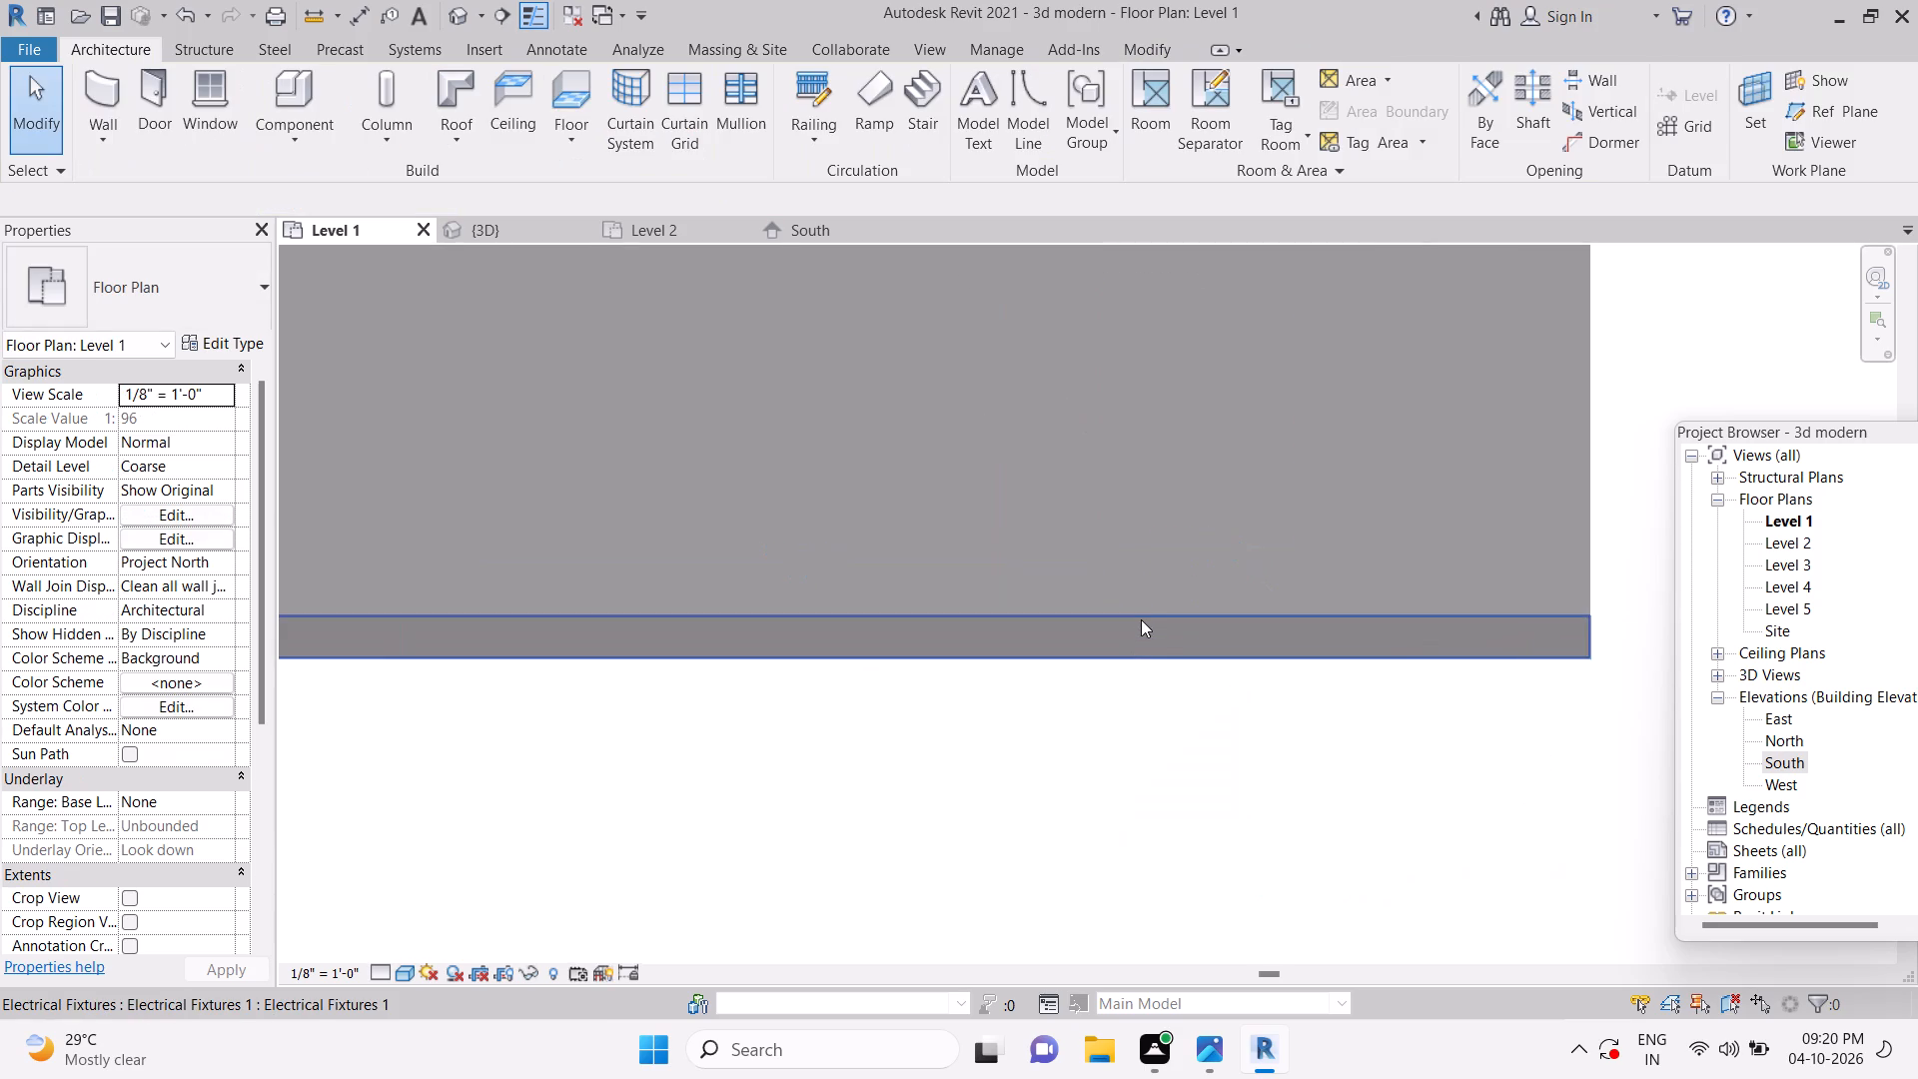
pyautogui.click(1155, 601)
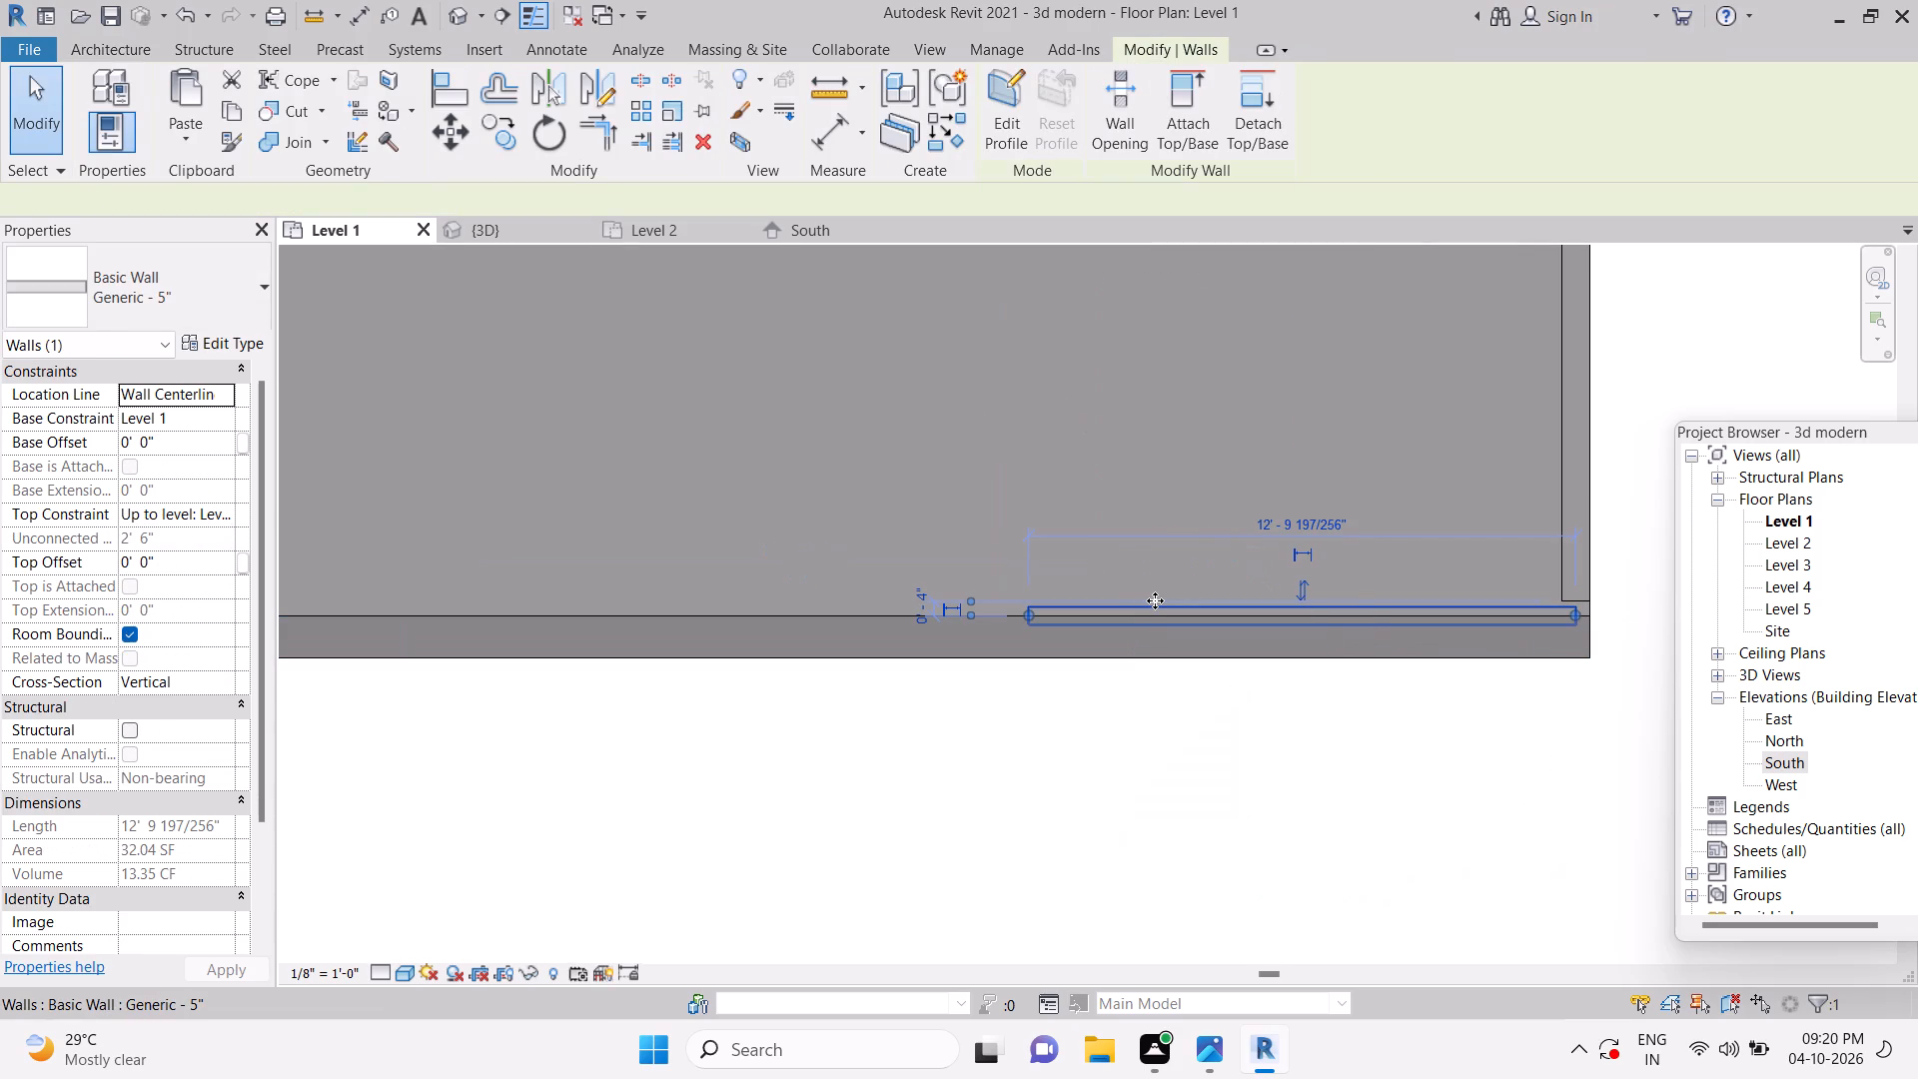
pyautogui.press('Down')
pyautogui.press('Down')
pyautogui.press('Down')
pyautogui.press('Down')
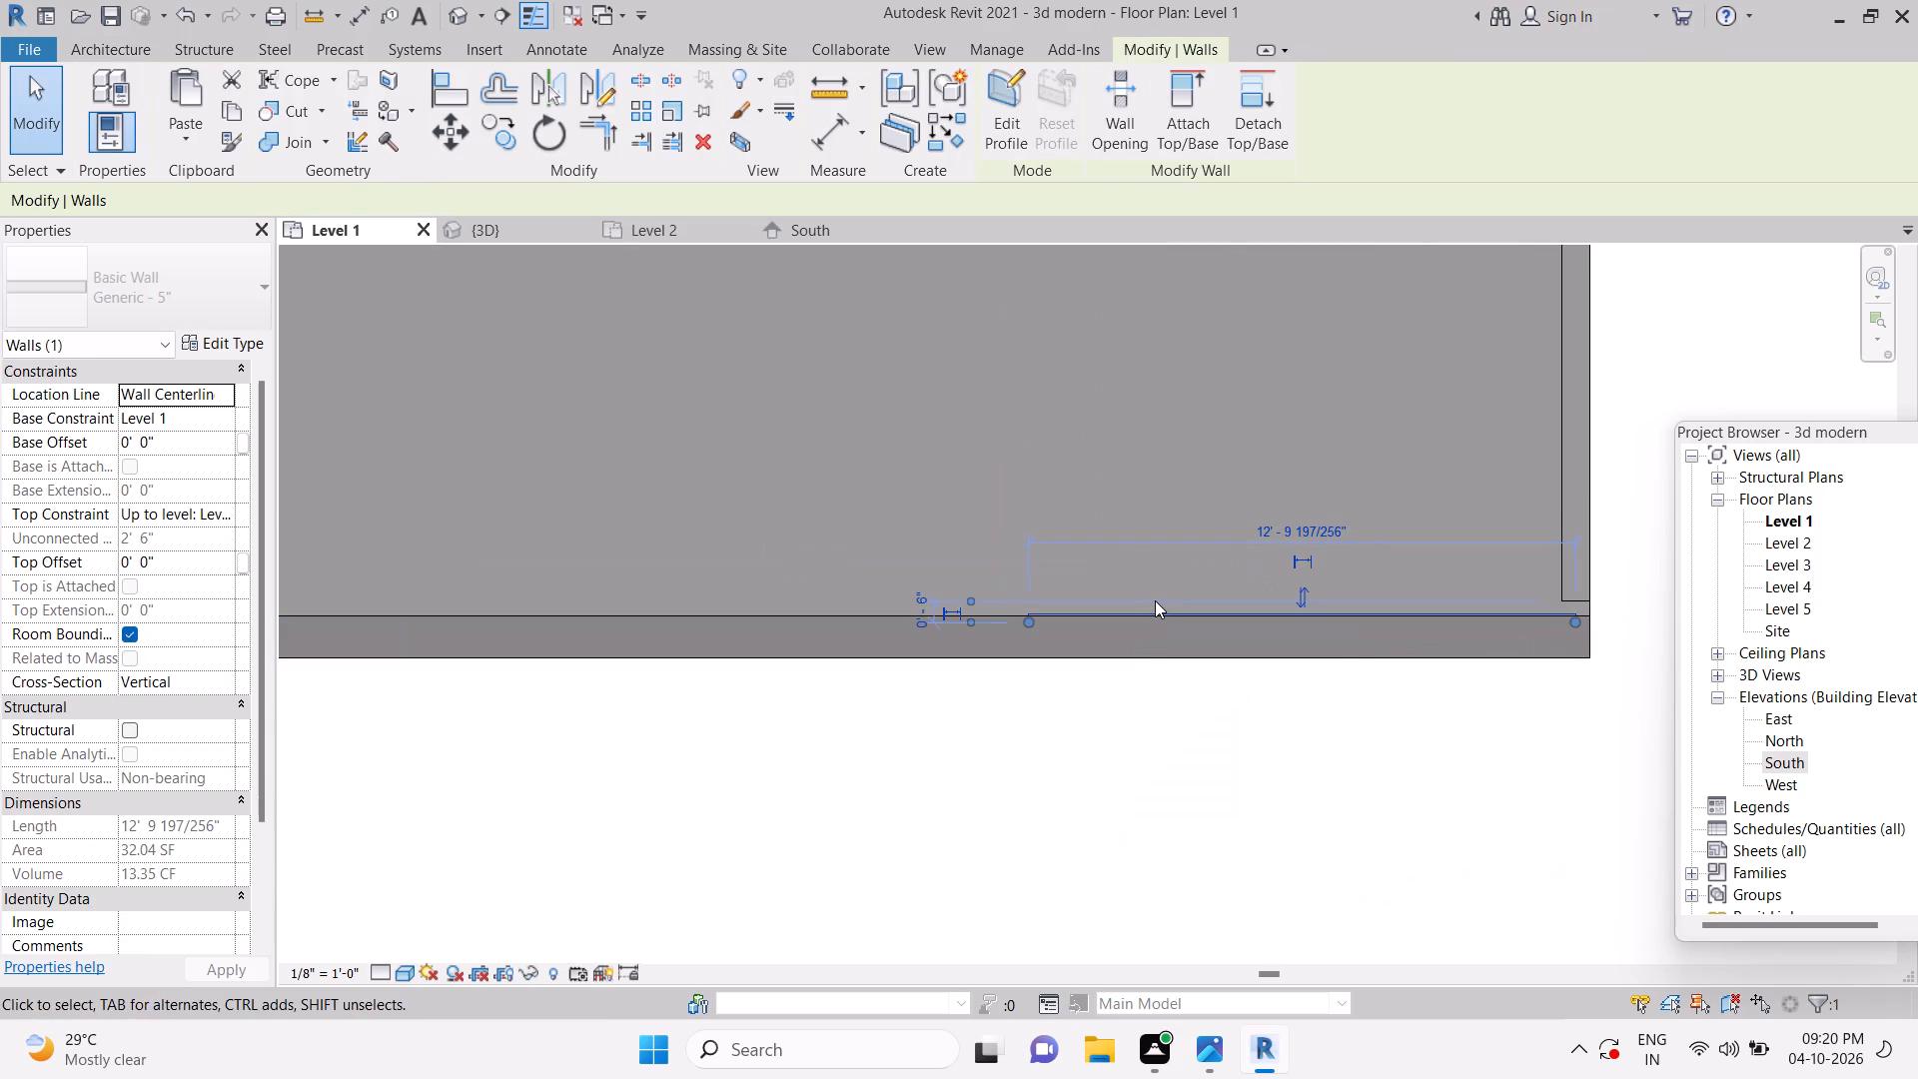
pyautogui.press('Down')
pyautogui.press('Down')
pyautogui.press('Up')
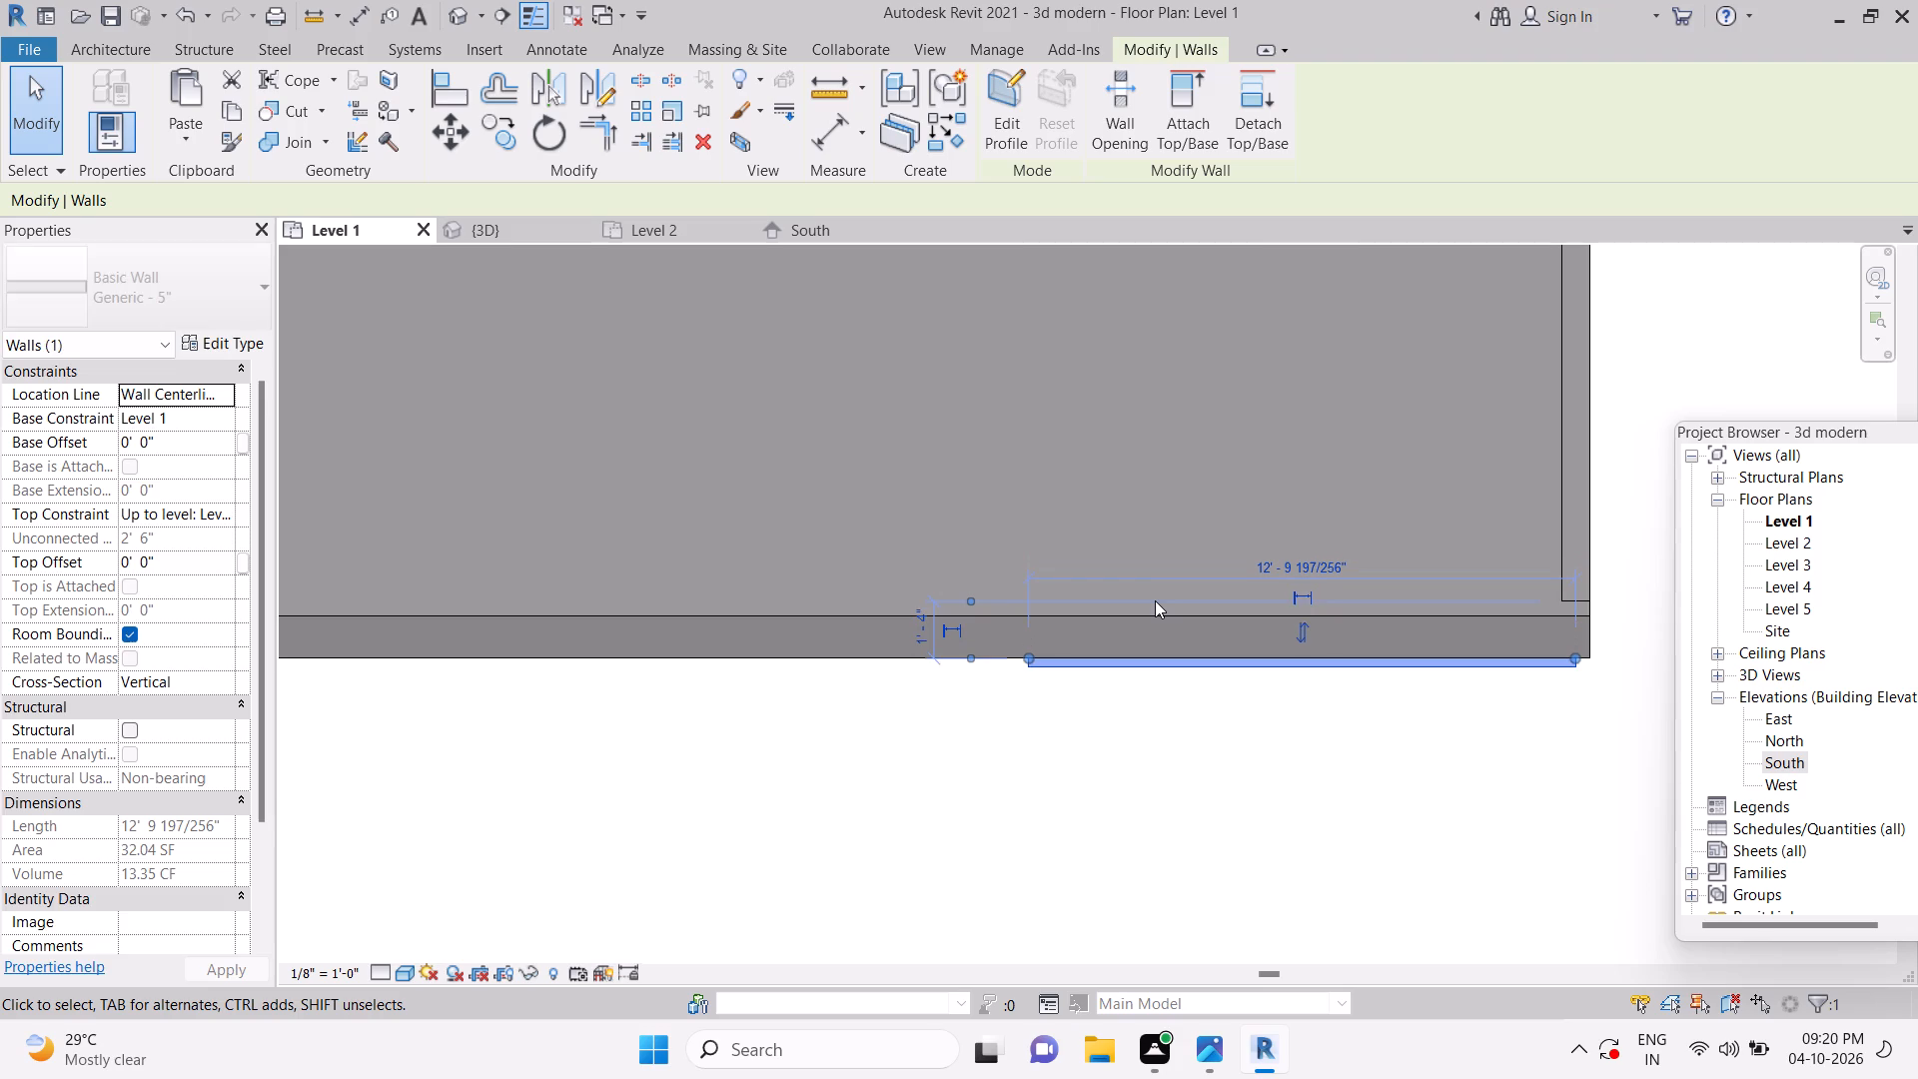
pyautogui.scroll(-10, 1172, 618)
pyautogui.press('Escape')
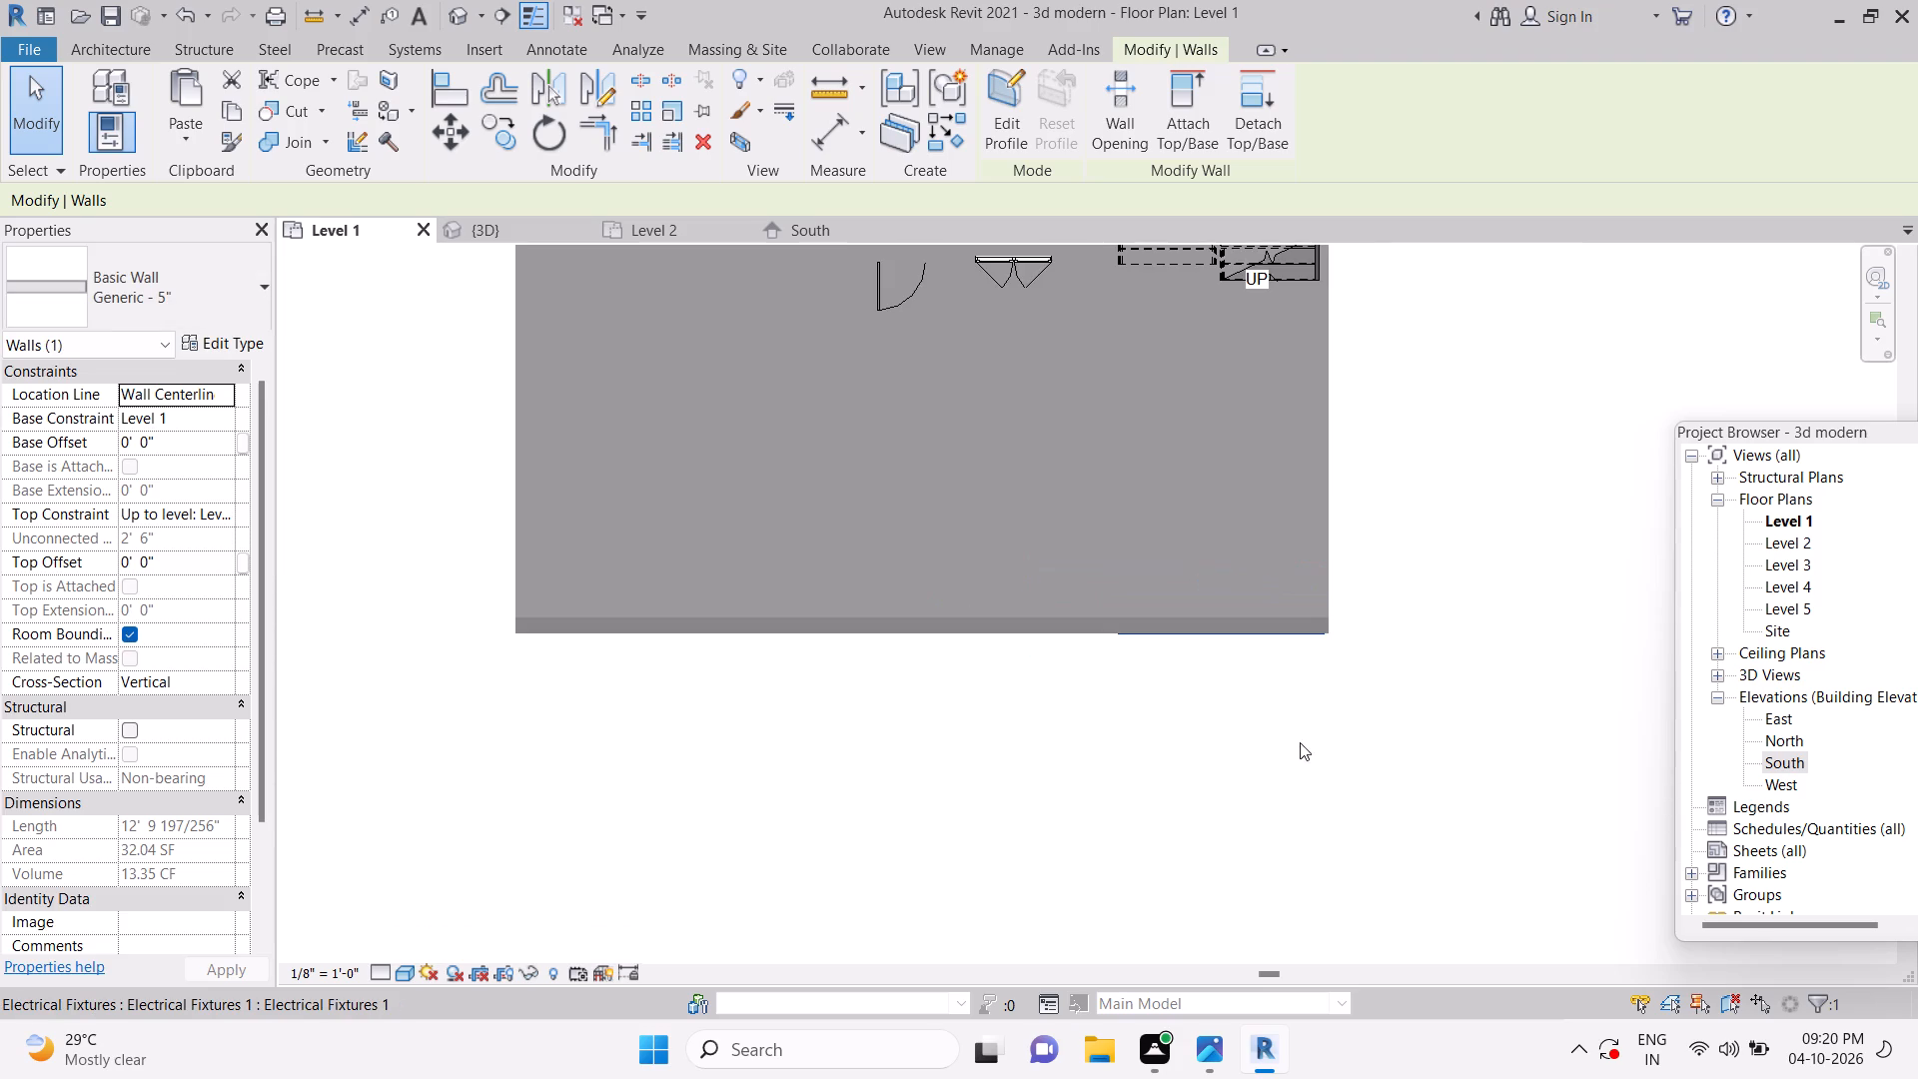
# In the 3D Front view, place the BALADE double door in the new low front wall beneath the staircase.
pyautogui.keyDown('shift'); pyautogui.moveTo(1296, 747); pyautogui.dragTo(1301, 523, button='middle'); pyautogui.keyUp('shift')
pyautogui.click(515, 228)
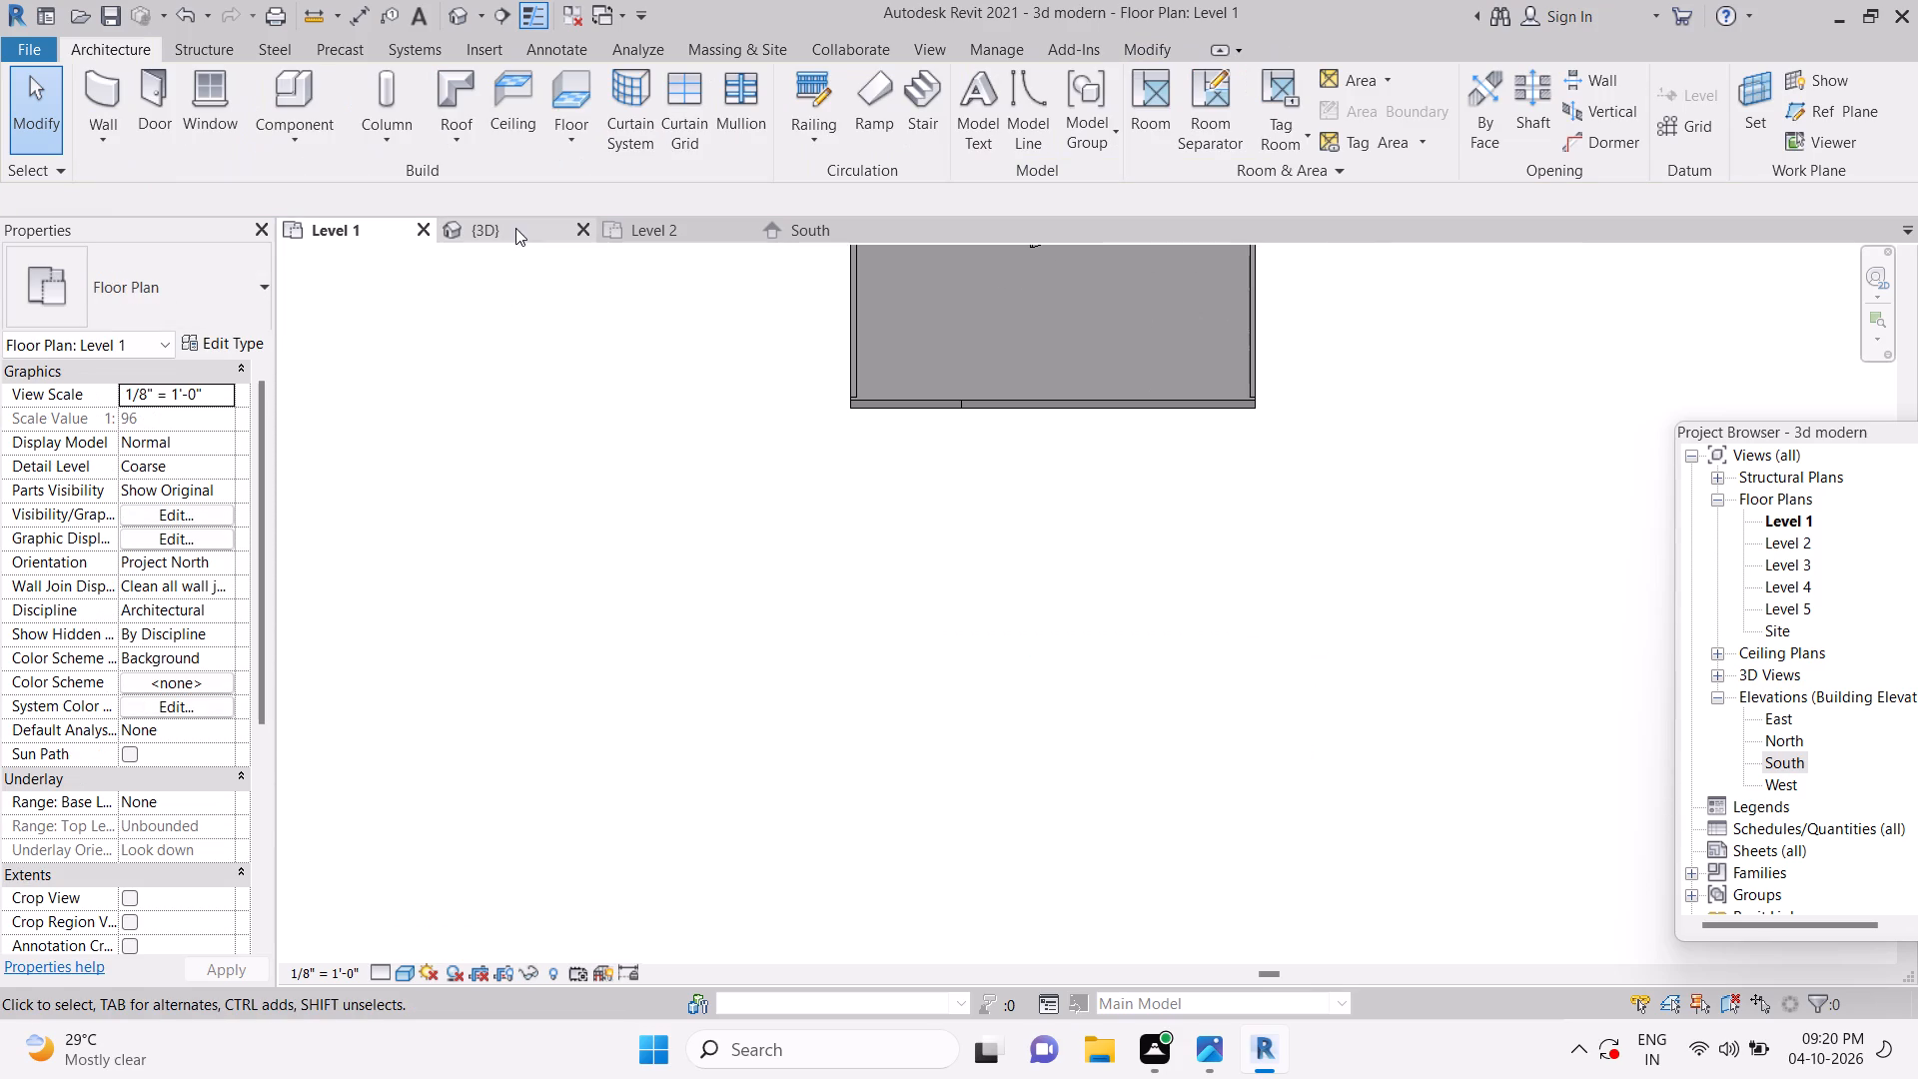
pyautogui.keyDown('shift'); pyautogui.moveTo(1138, 740); pyautogui.dragTo(1209, 700, button='middle'); pyautogui.keyUp('shift')
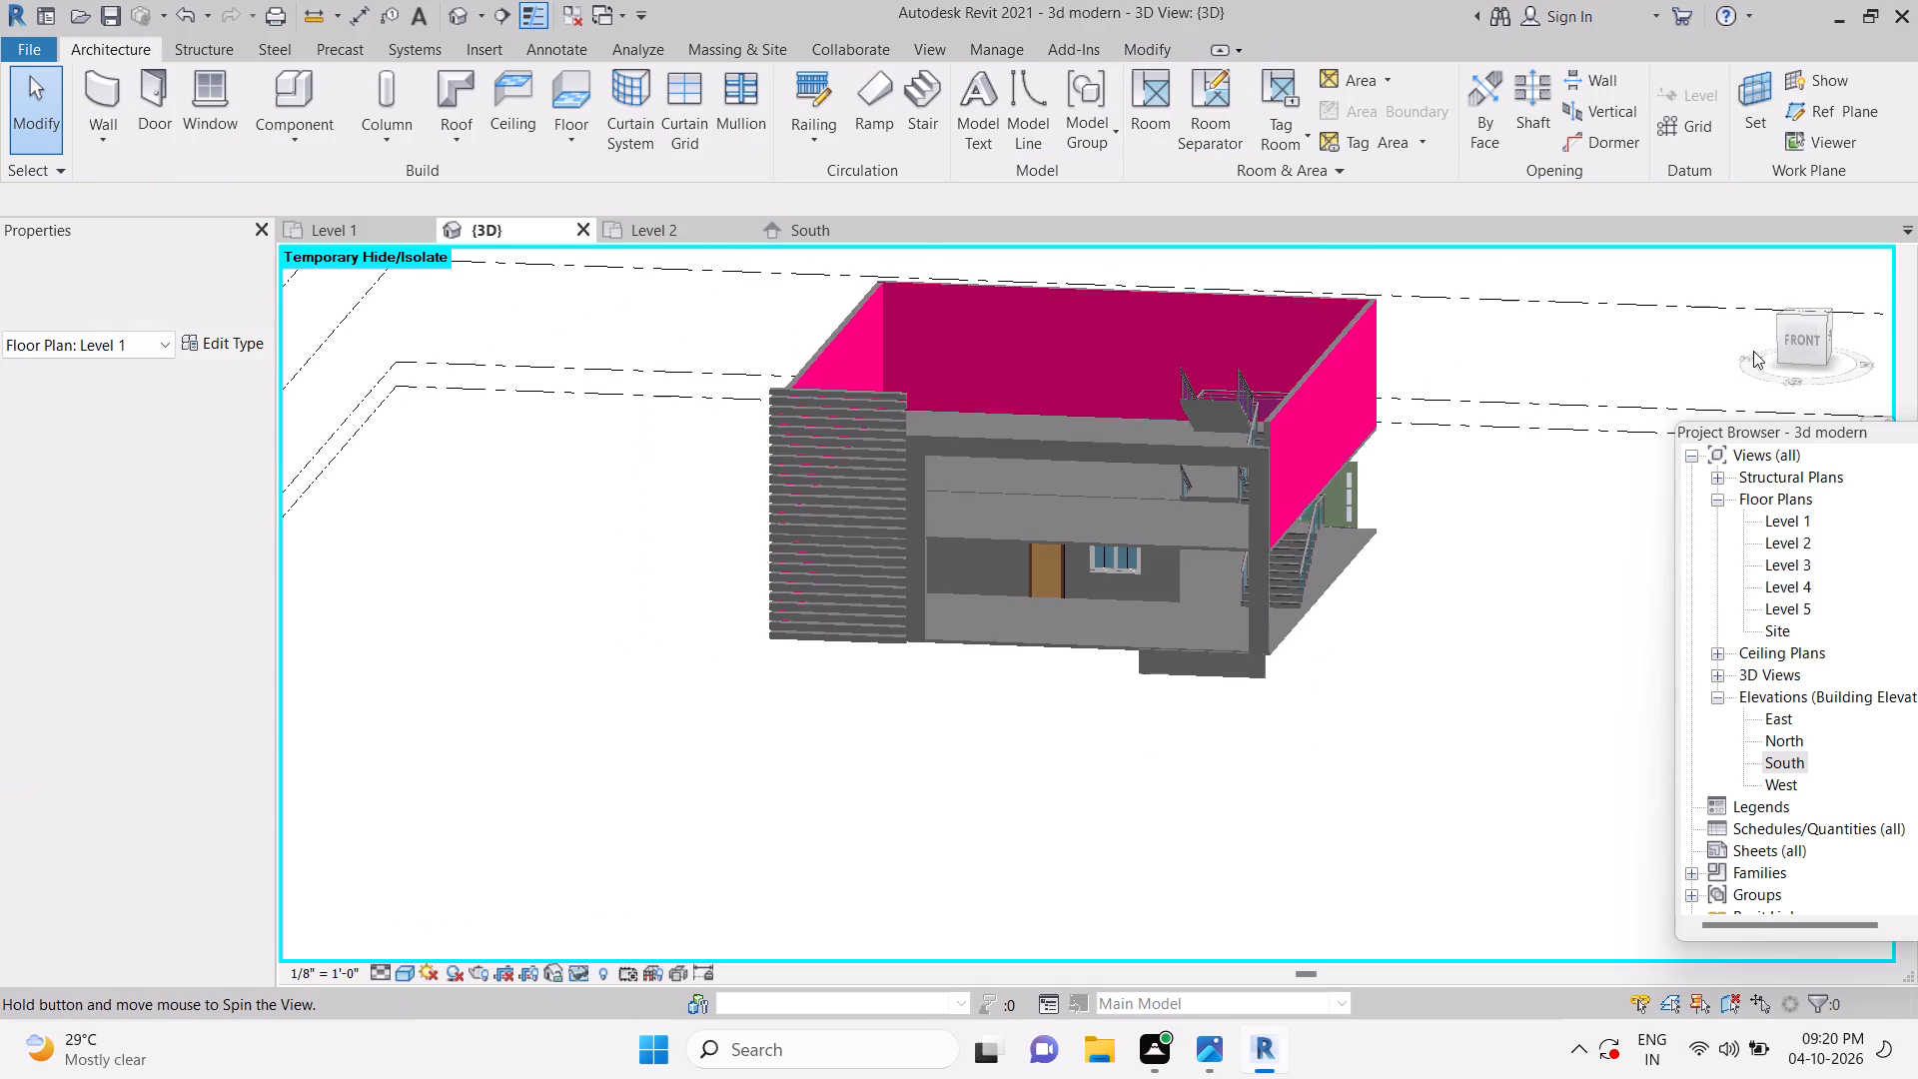
pyautogui.click(1791, 338)
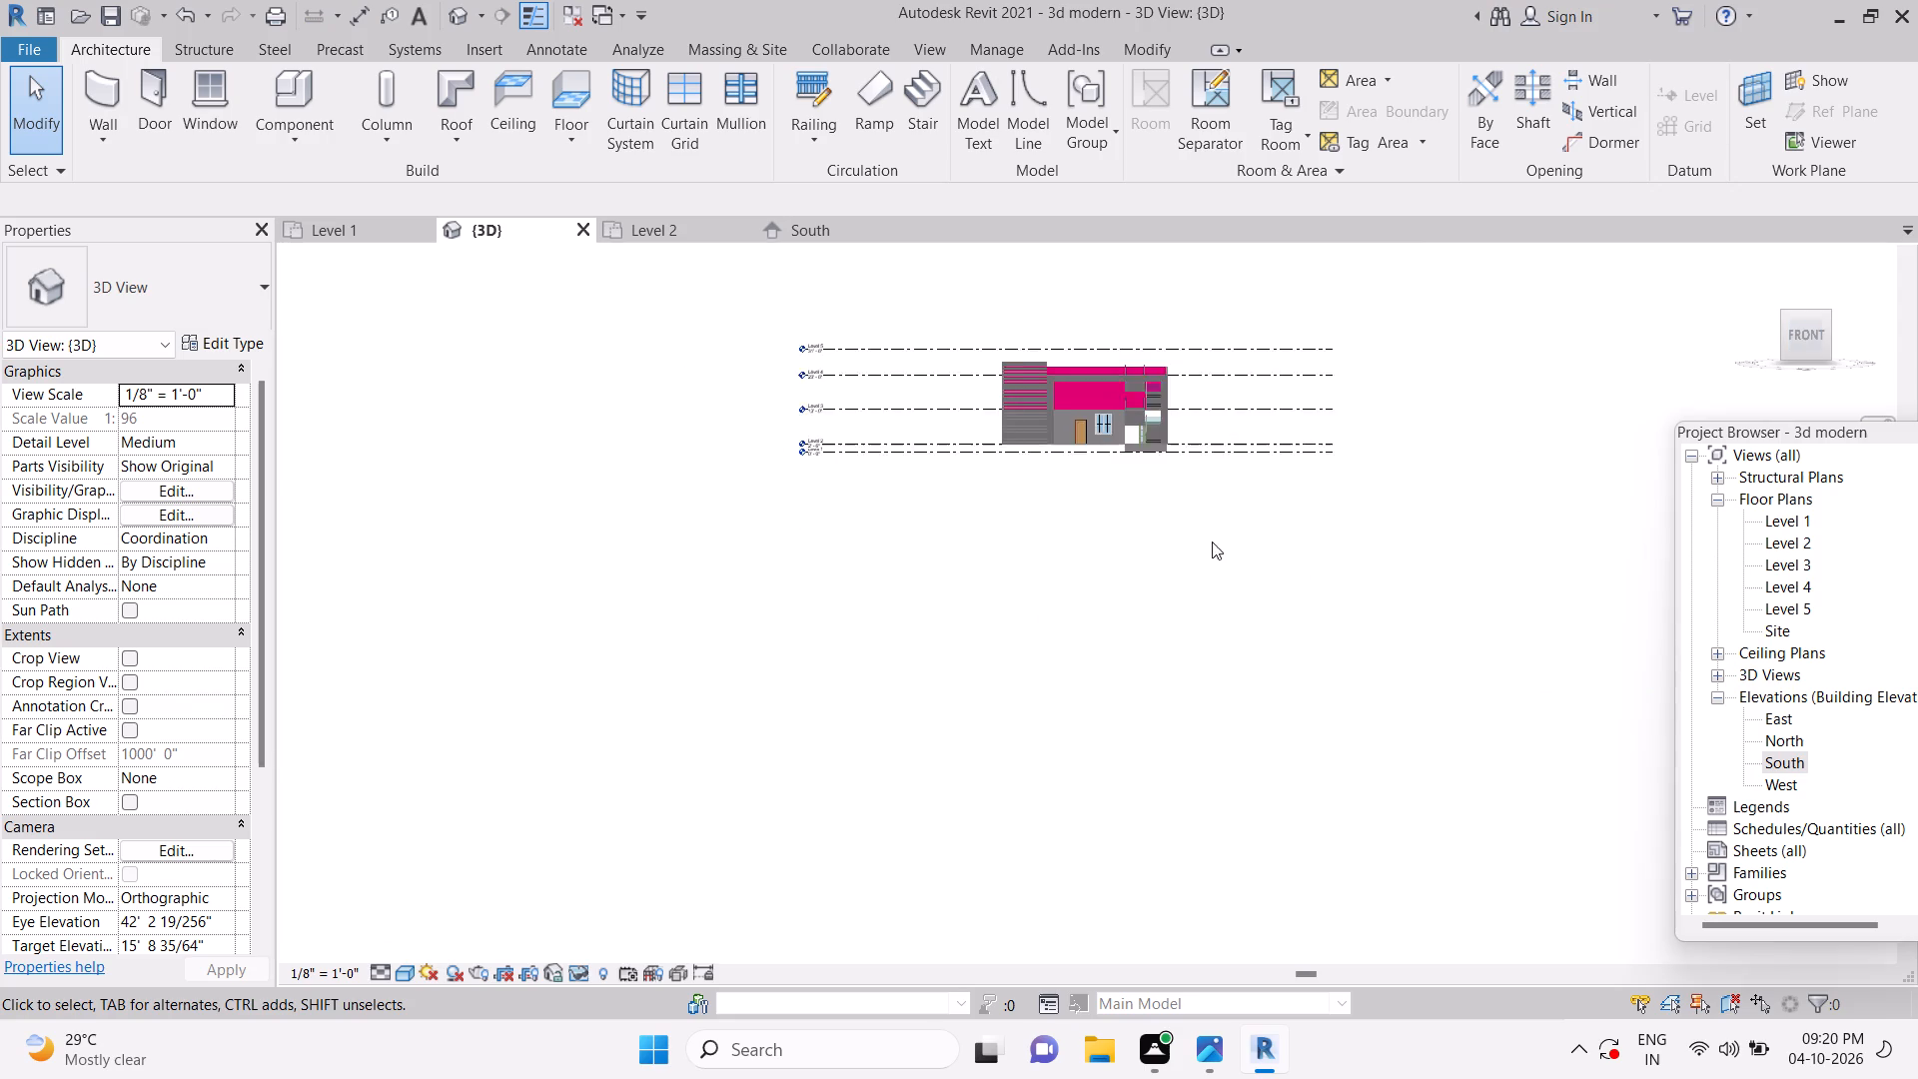
pyautogui.scroll(16, 1190, 590)
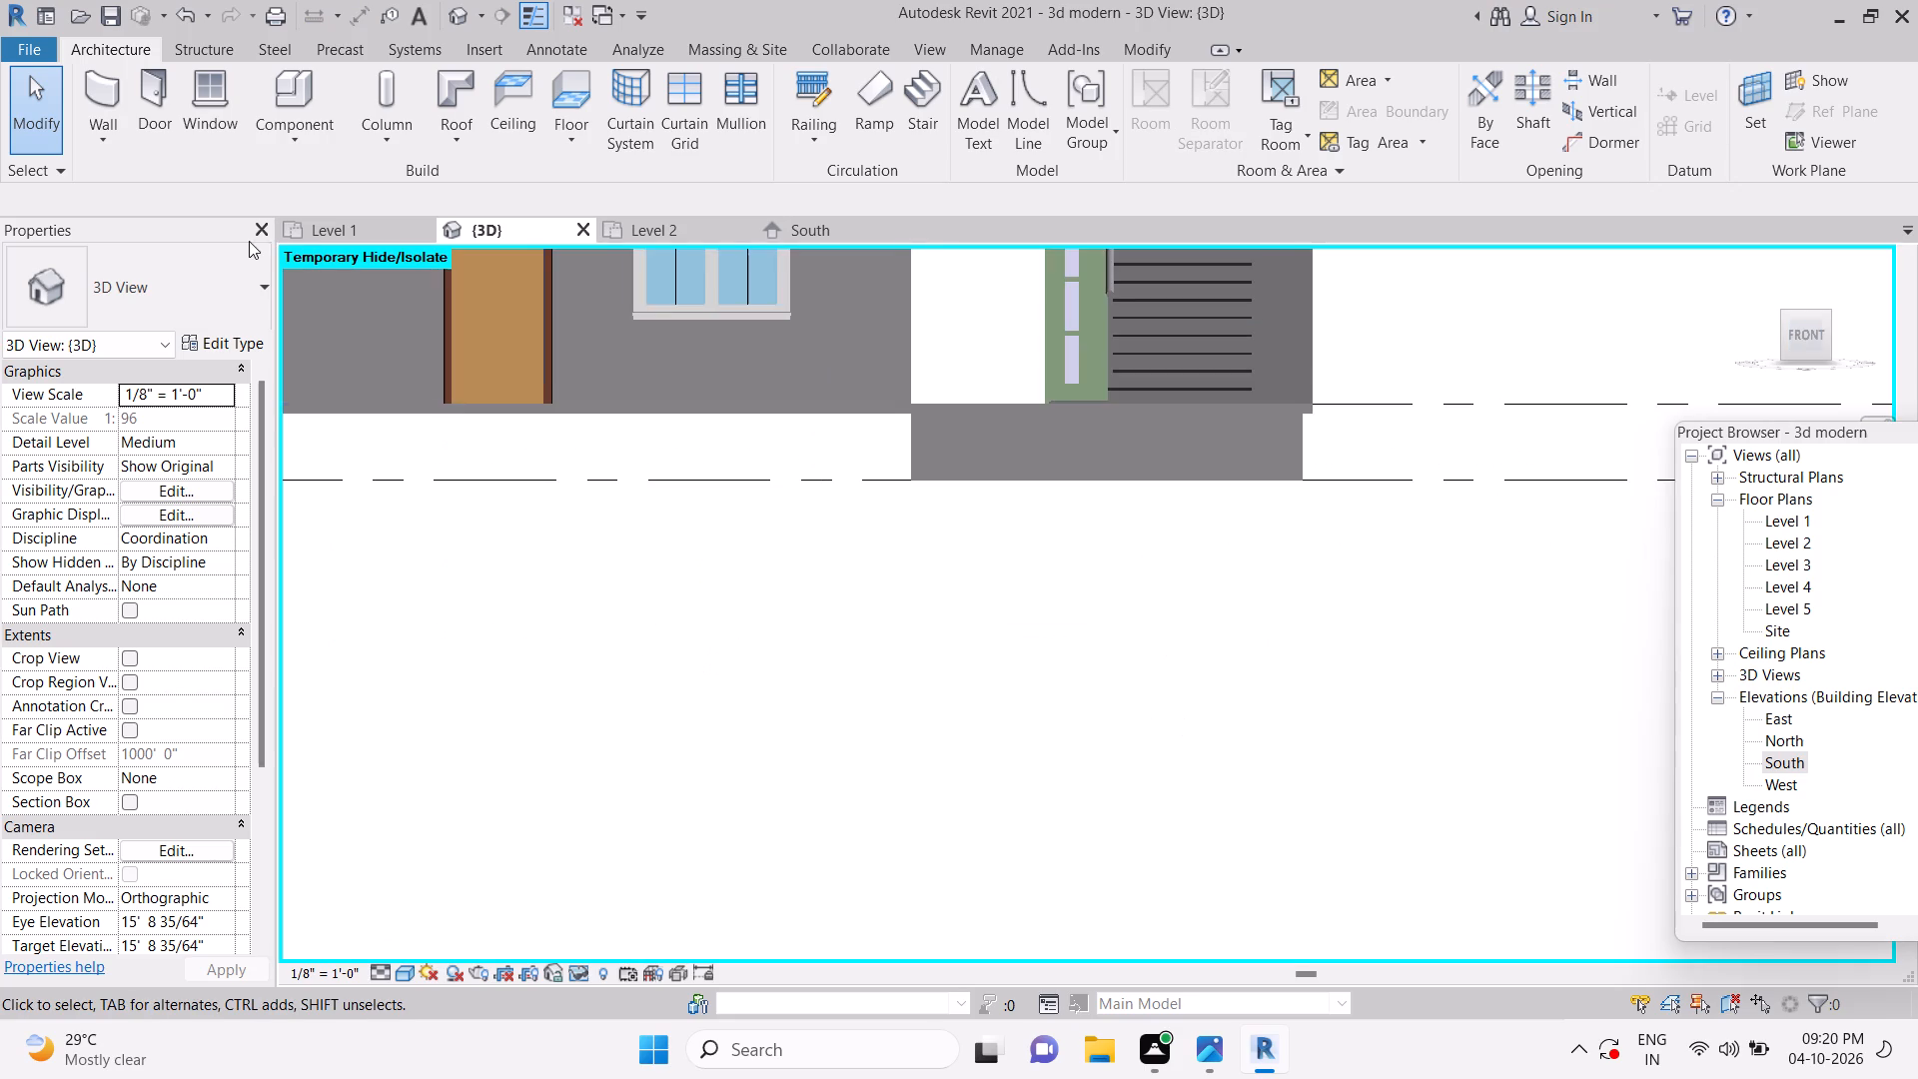
pyautogui.click(168, 102)
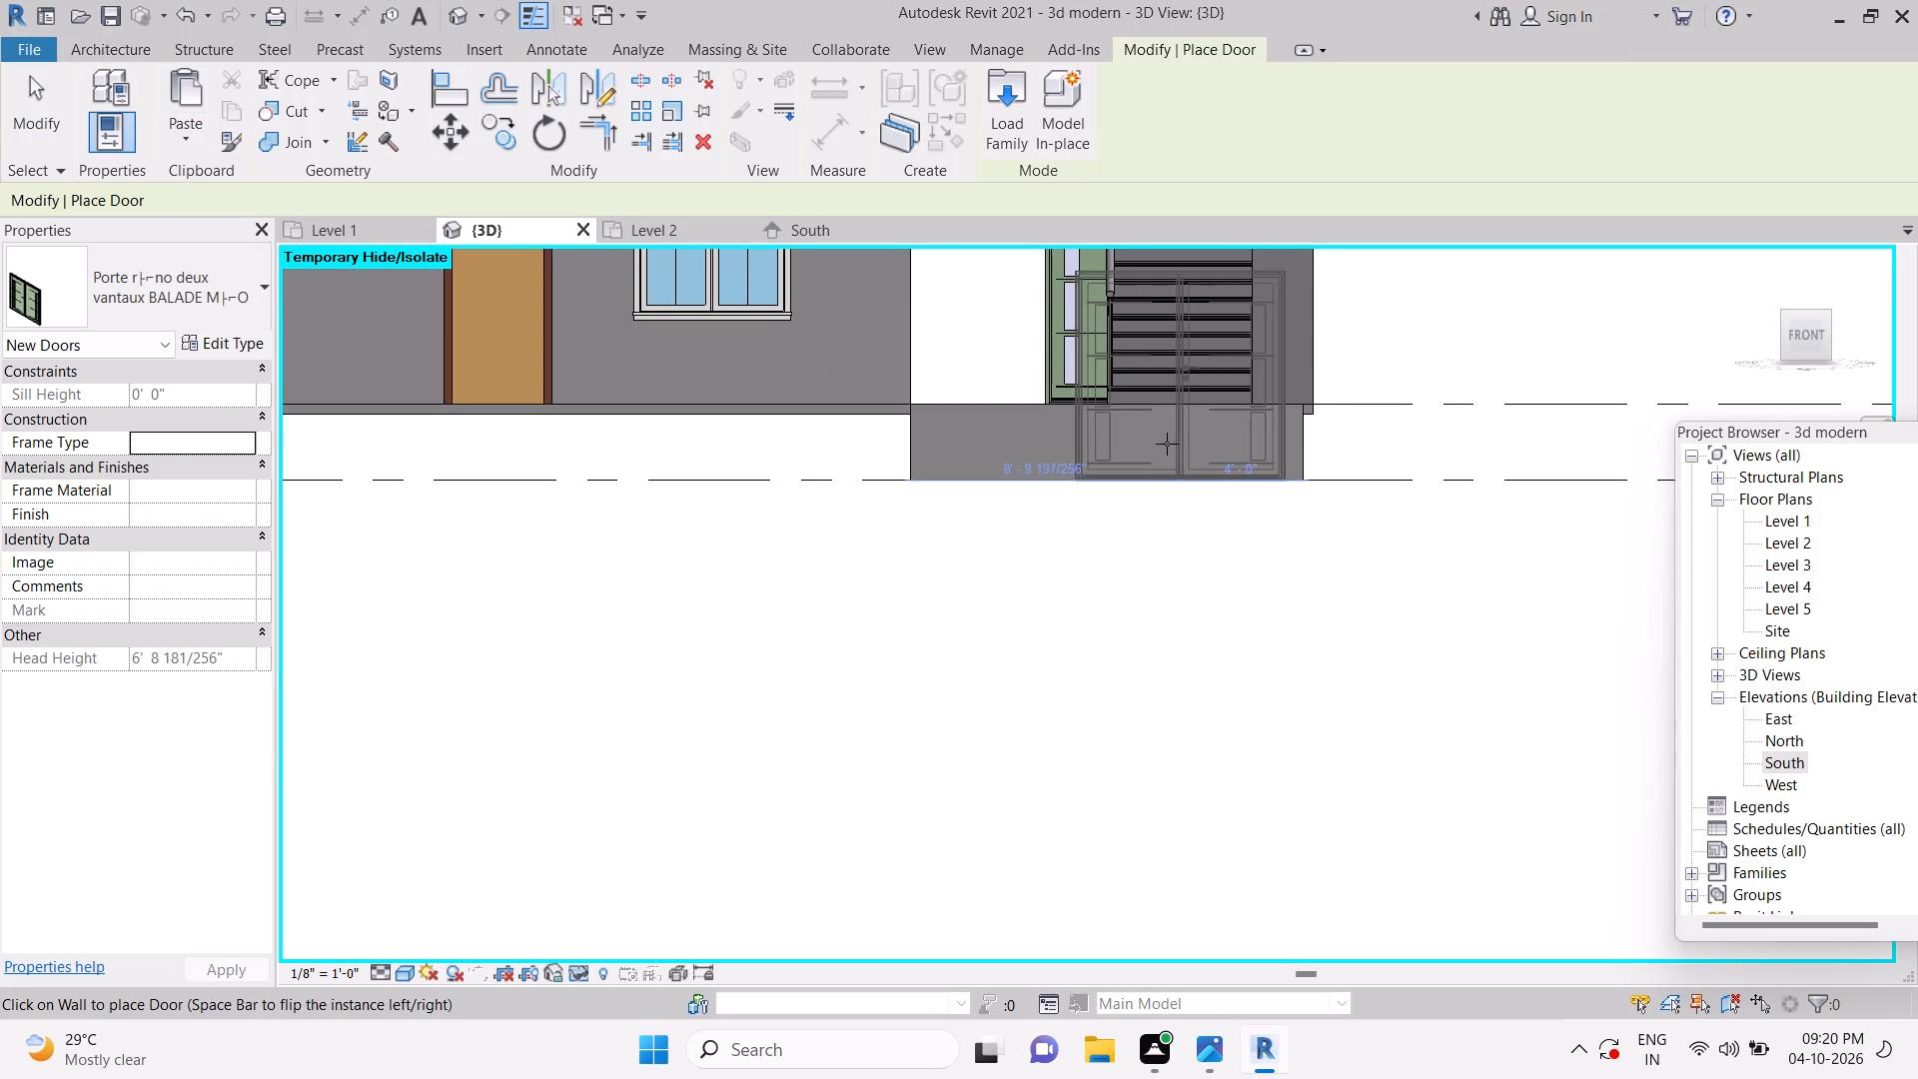
pyautogui.click(1167, 444)
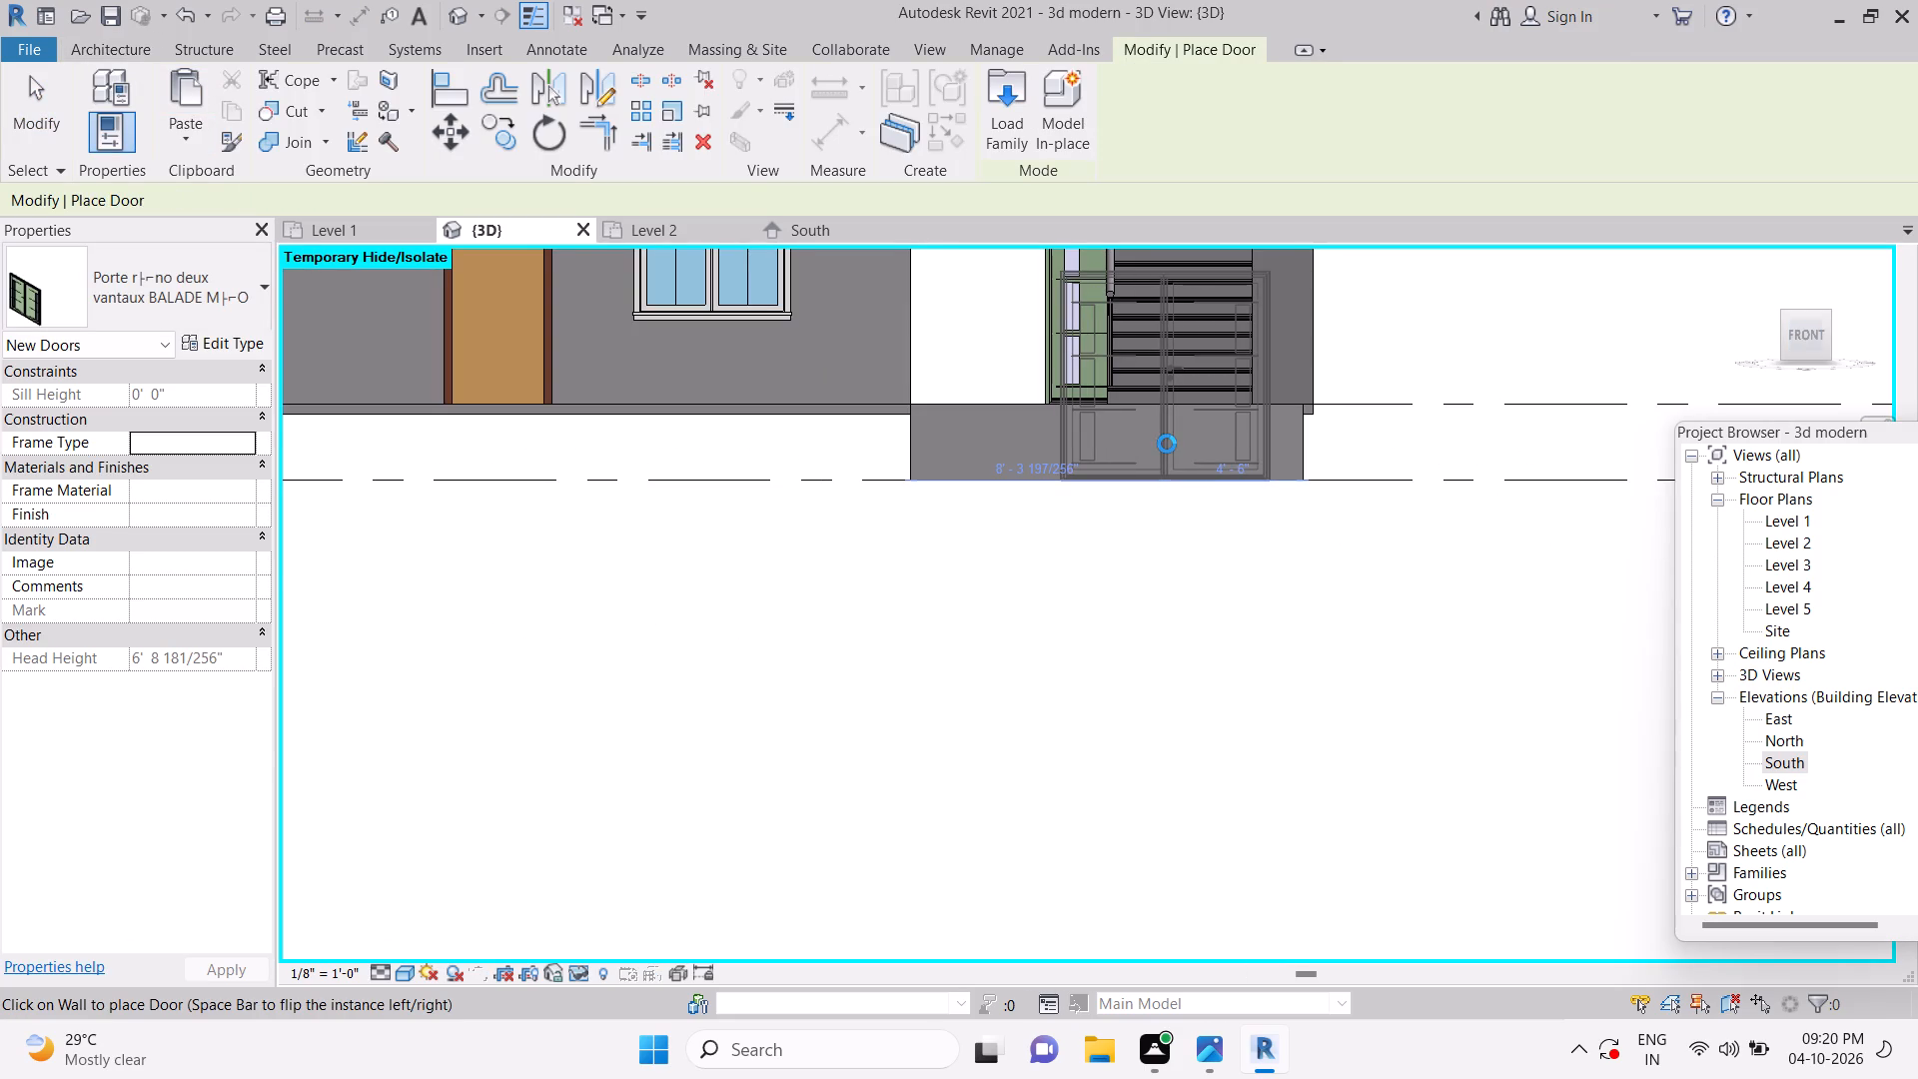
pyautogui.press('Escape')
pyautogui.press('Escape')
pyautogui.press('Escape')
pyautogui.press('Escape')
# Delete the original double door at the rear of the house.
pyautogui.scroll(-4, 1276, 627)
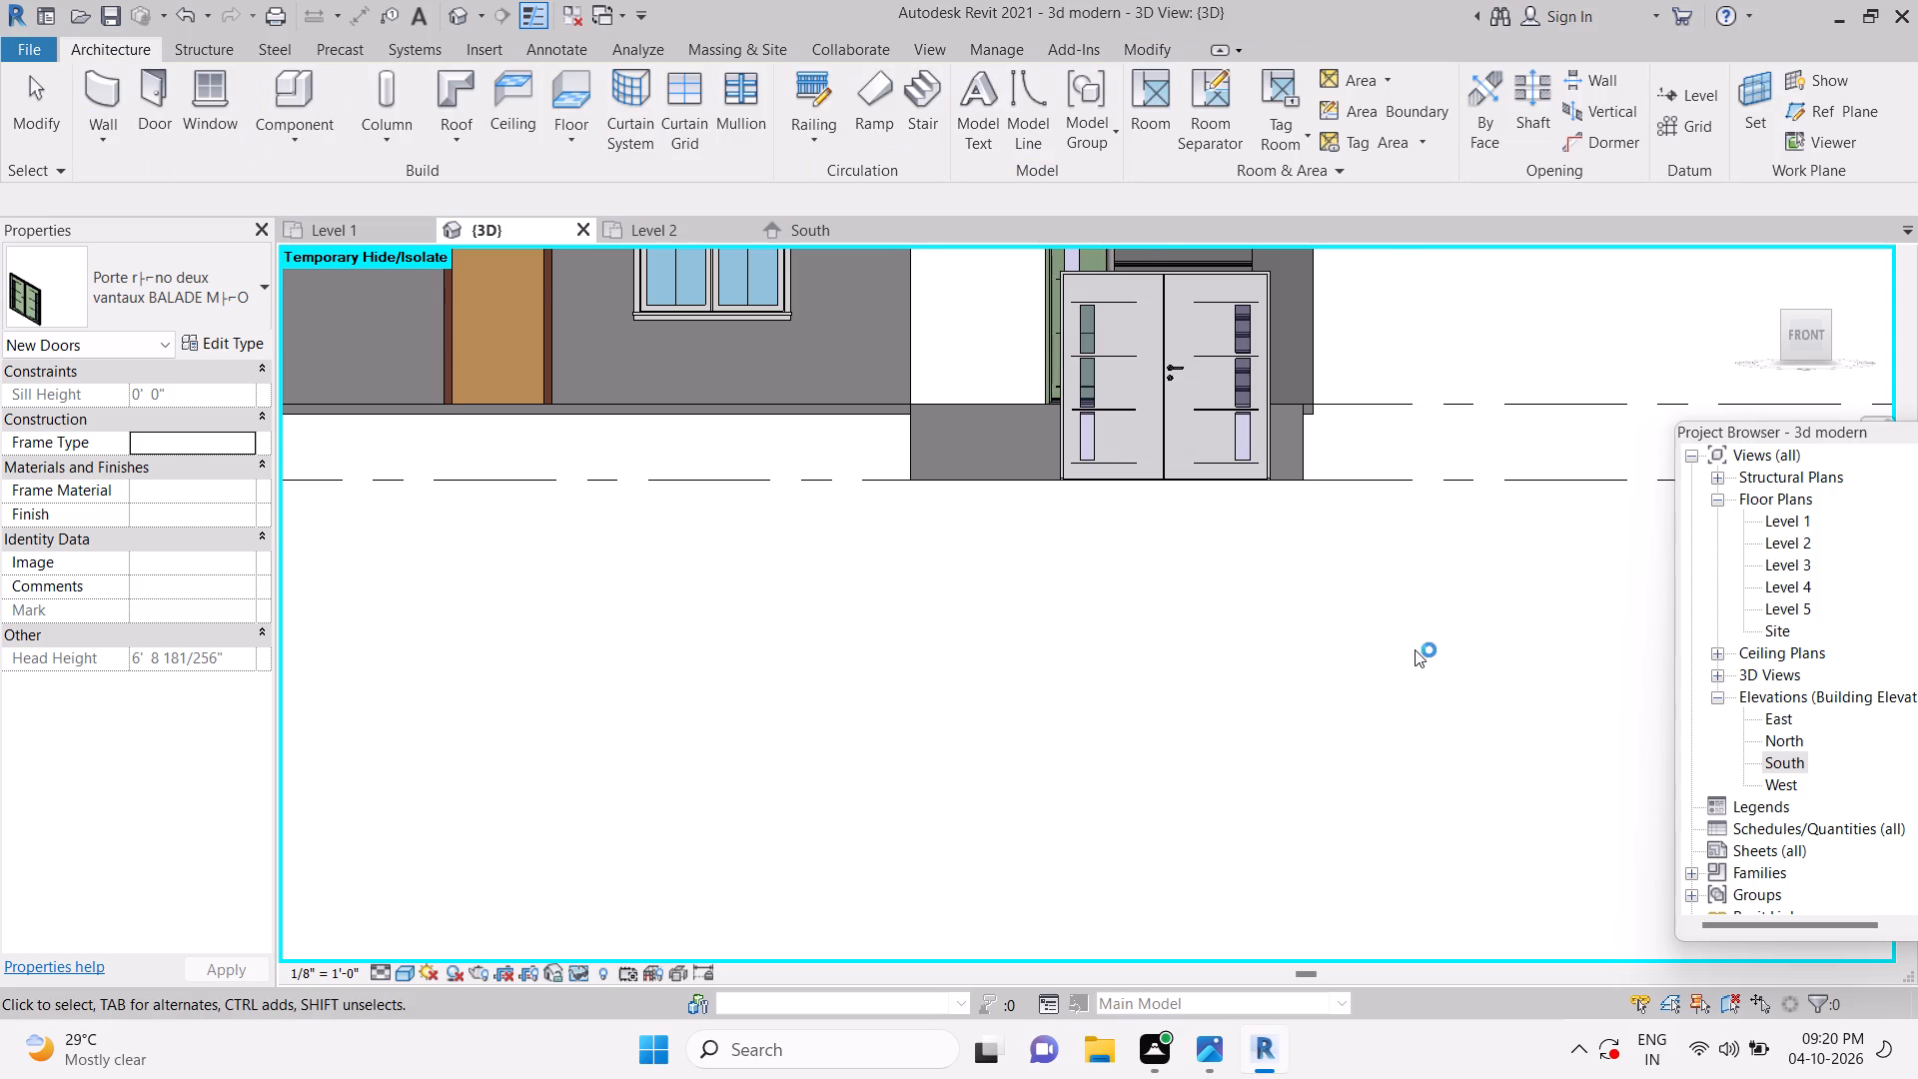
pyautogui.keyDown('shift'); pyautogui.moveTo(1420, 649); pyautogui.dragTo(1179, 762, button='middle'); pyautogui.keyUp('shift')
pyautogui.moveTo(1078, 714); pyautogui.dragTo(1557, 596, button='middle')
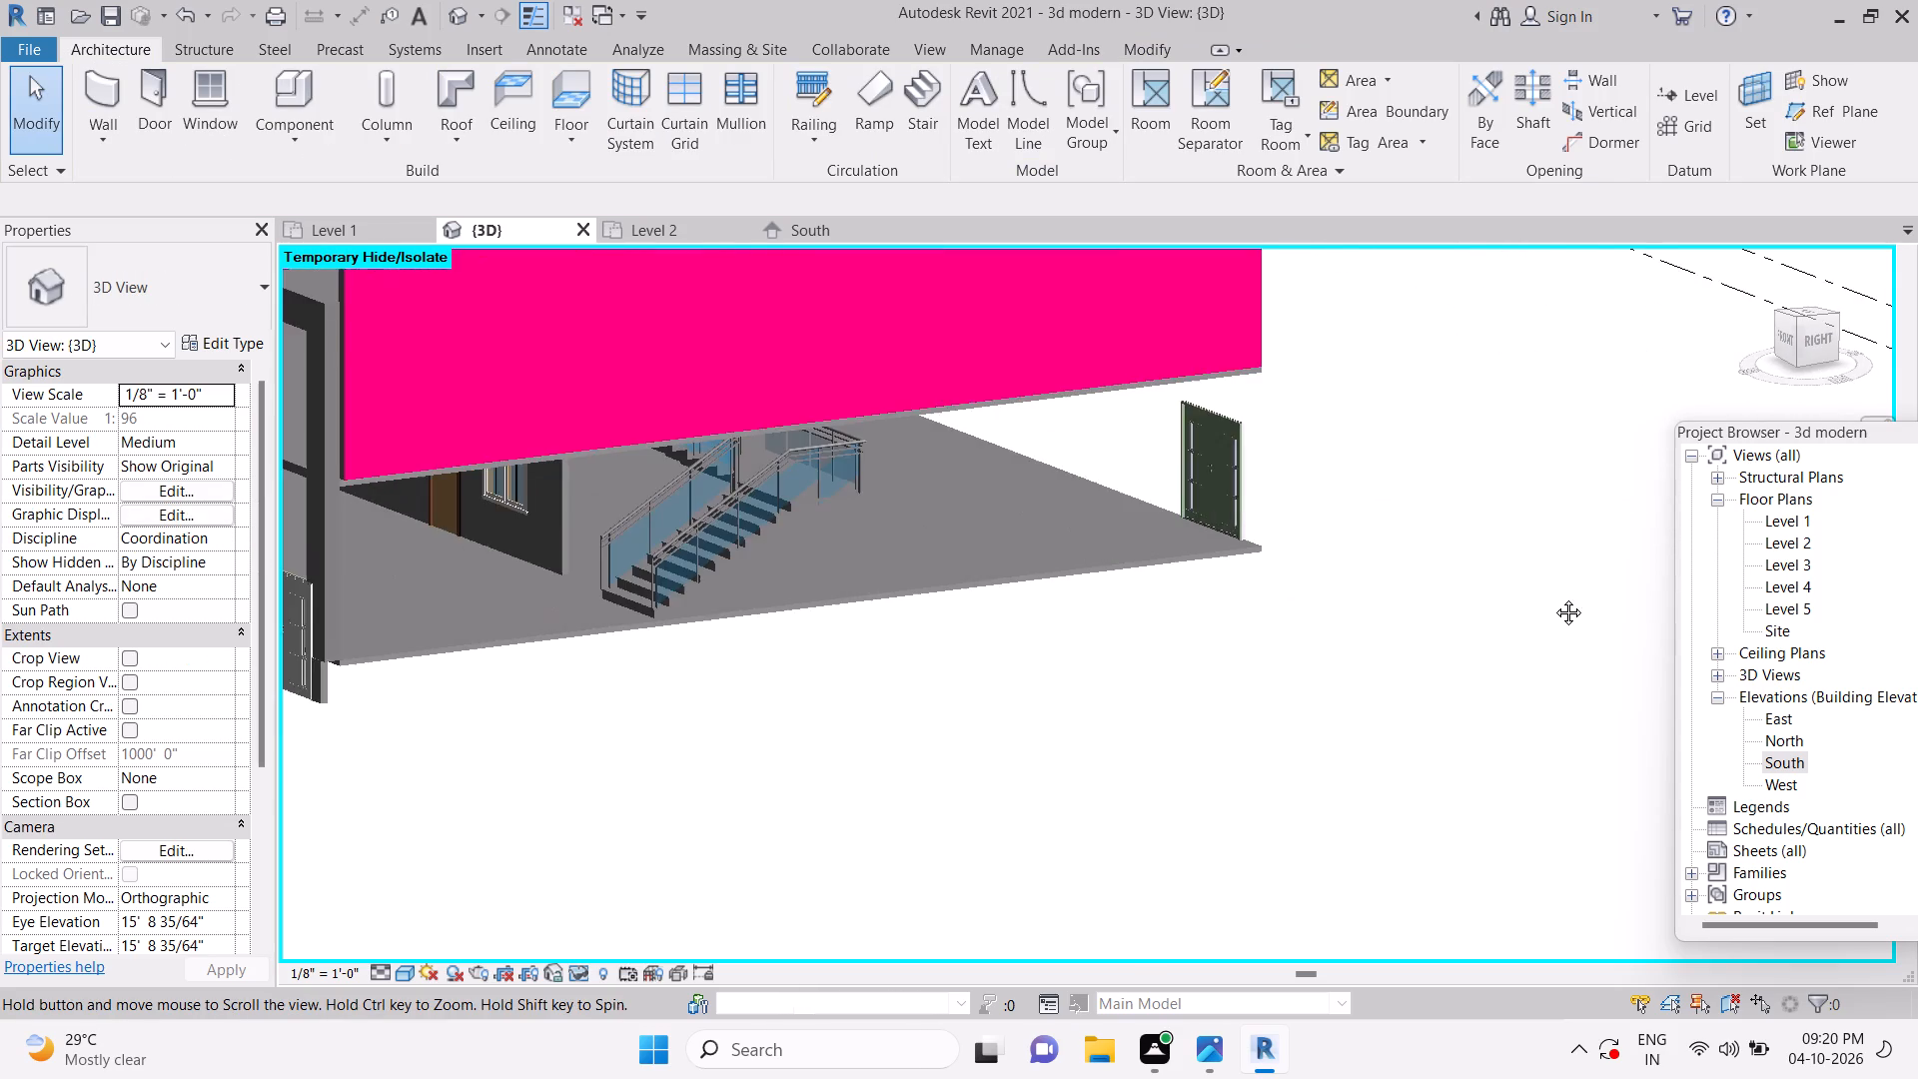
pyautogui.press('Escape')
pyautogui.press('Escape')
pyautogui.click(1568, 390)
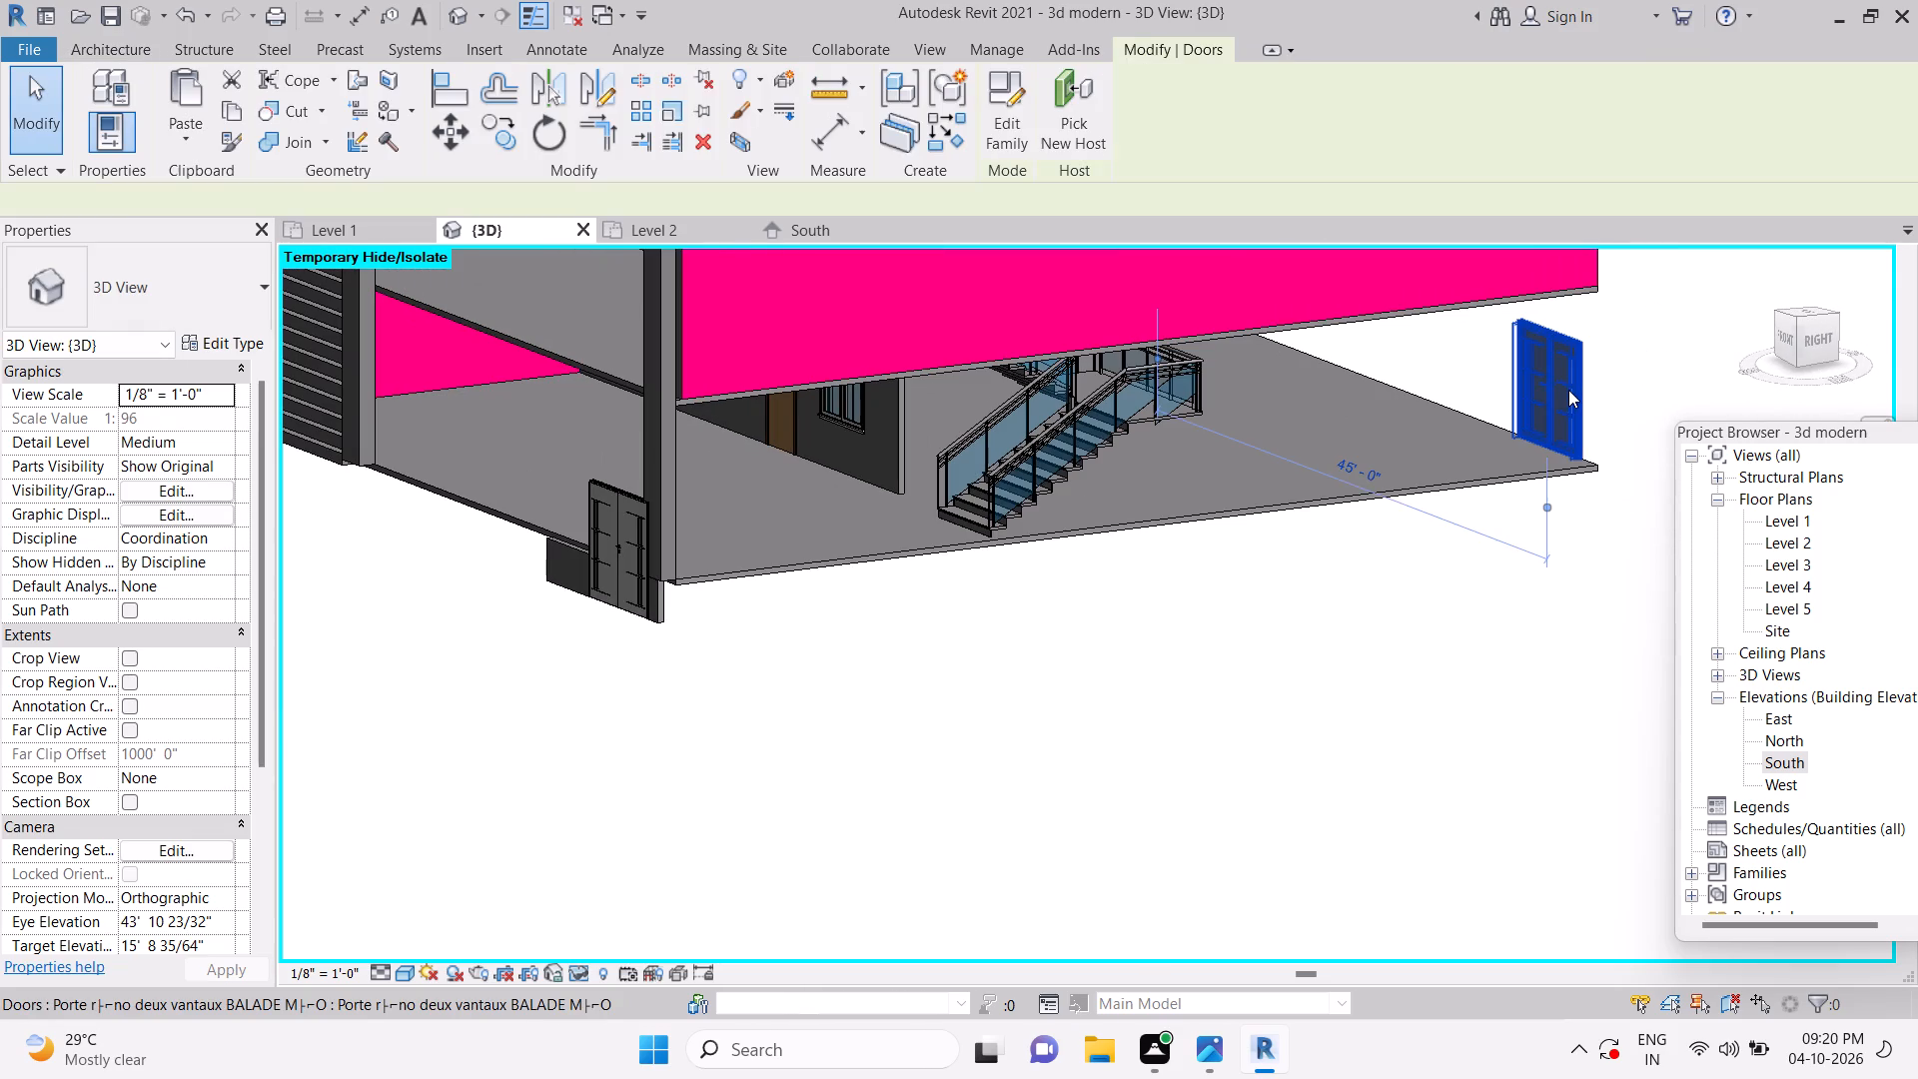
pyautogui.press('Delete')
# Save the project.
pyautogui.hotkey('ctrl', 's')
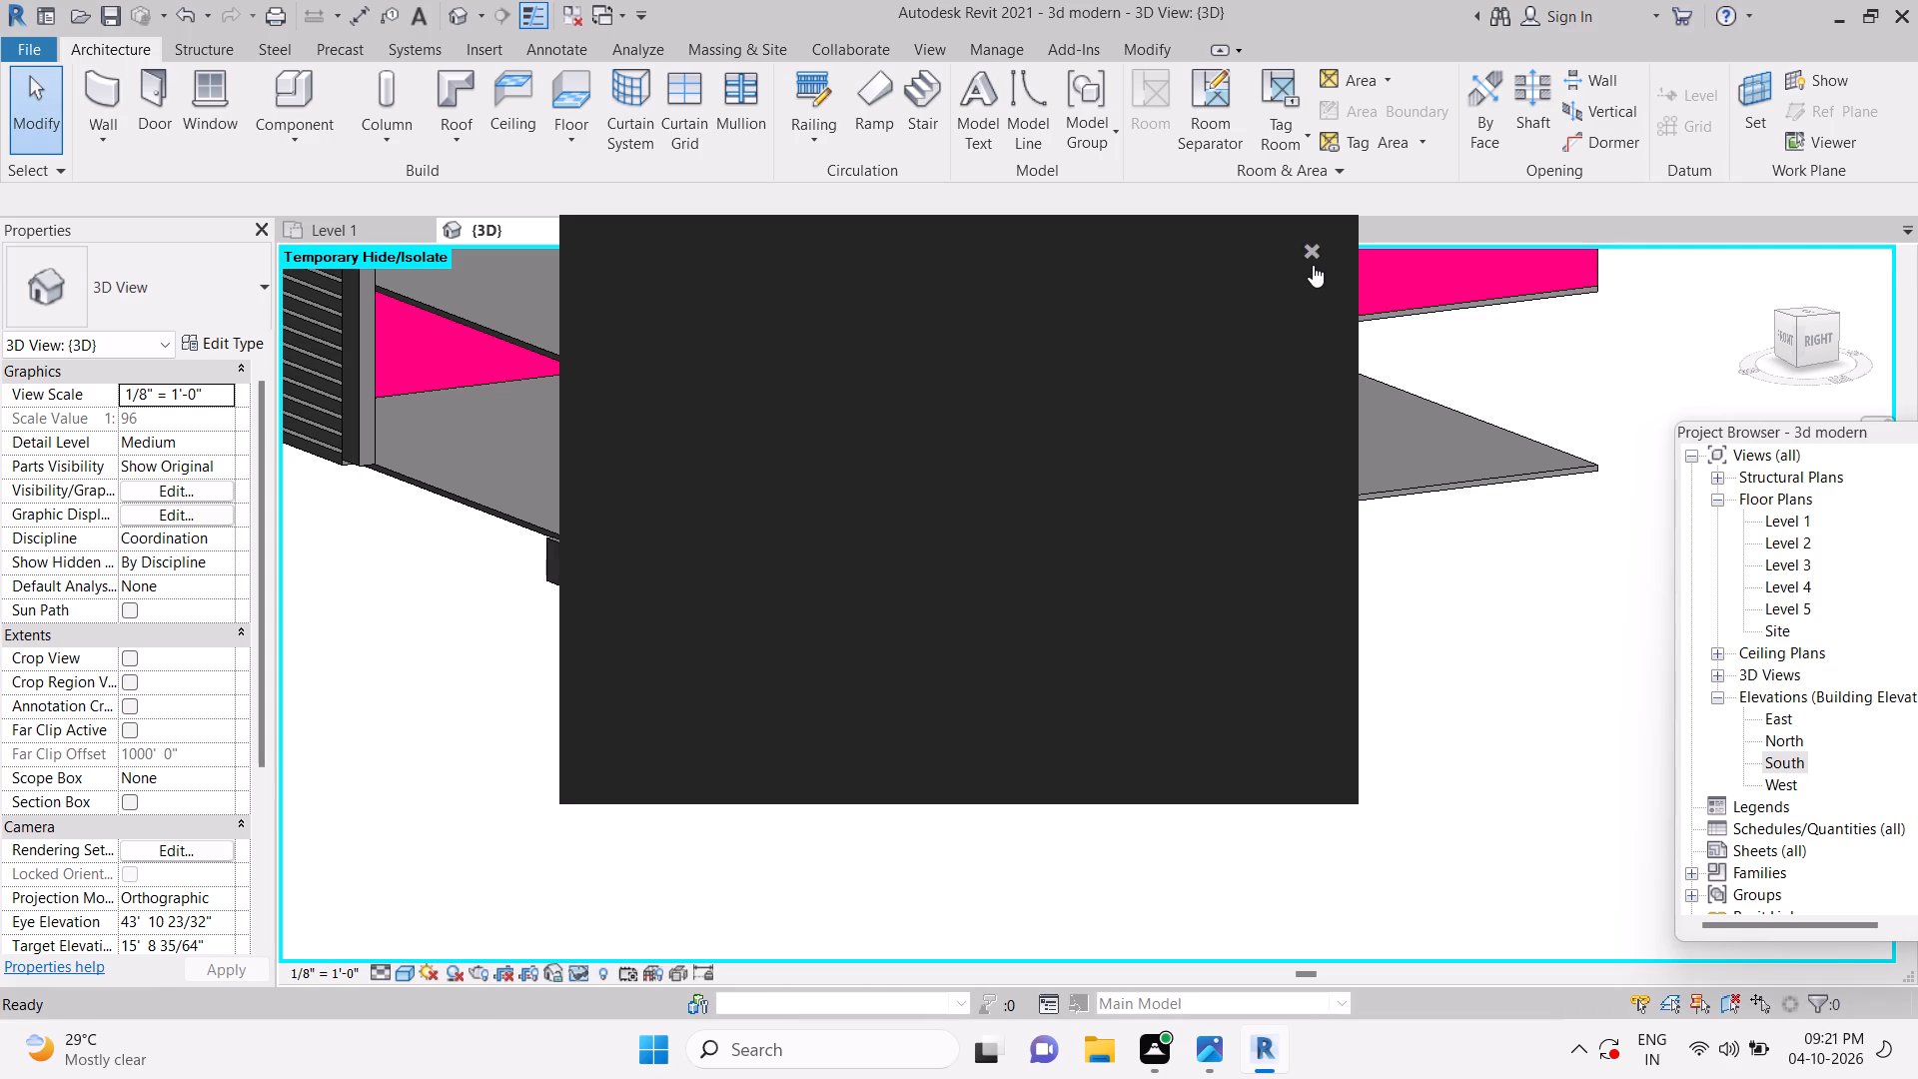
# Dismiss the notification card.
pyautogui.click(1309, 240)
# In the Front view, nudge the new double door sideways until its centre is 5'-0" from the low wall's outer corner.
pyautogui.keyDown('shift'); pyautogui.moveTo(1075, 615); pyautogui.dragTo(1101, 617, button='middle'); pyautogui.keyUp('shift')
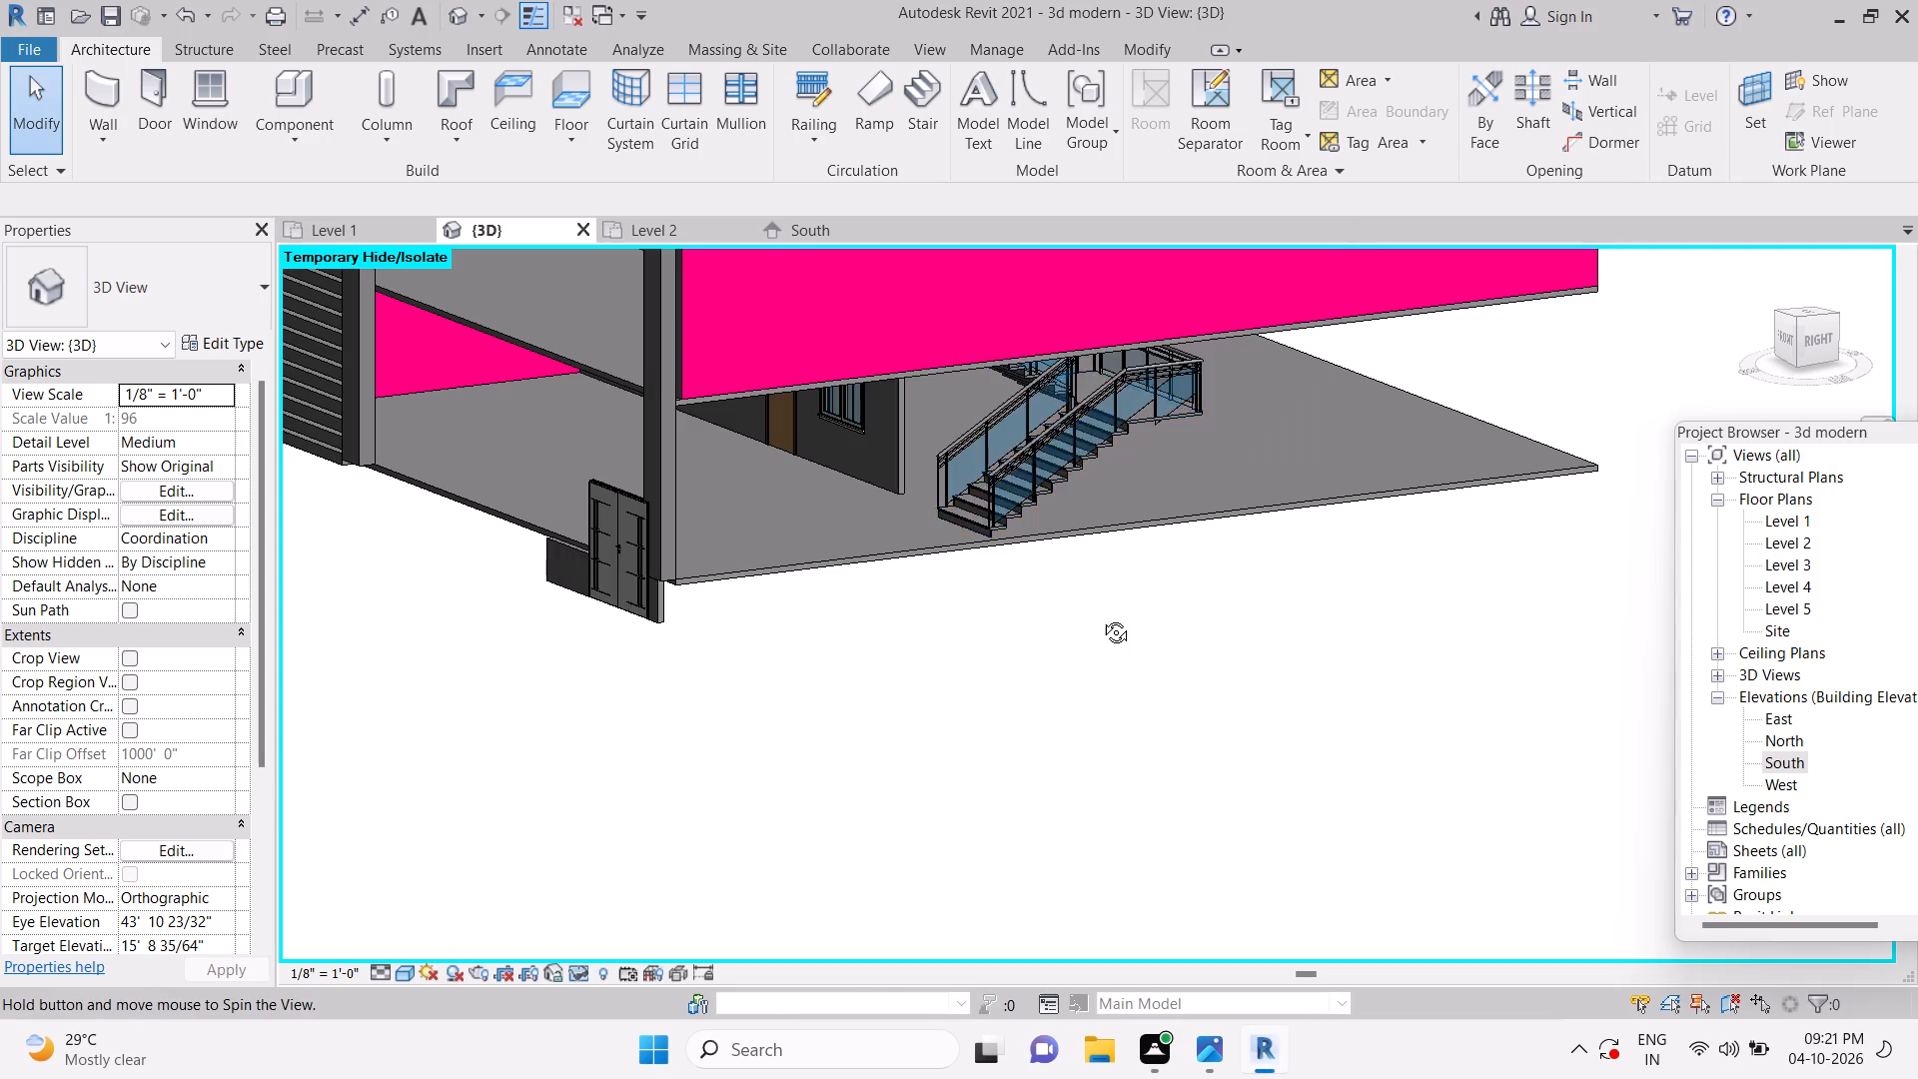
pyautogui.keyDown('shift'); pyautogui.moveTo(1101, 617); pyautogui.dragTo(1108, 615, button='middle'); pyautogui.keyUp('shift')
pyautogui.click(1783, 340)
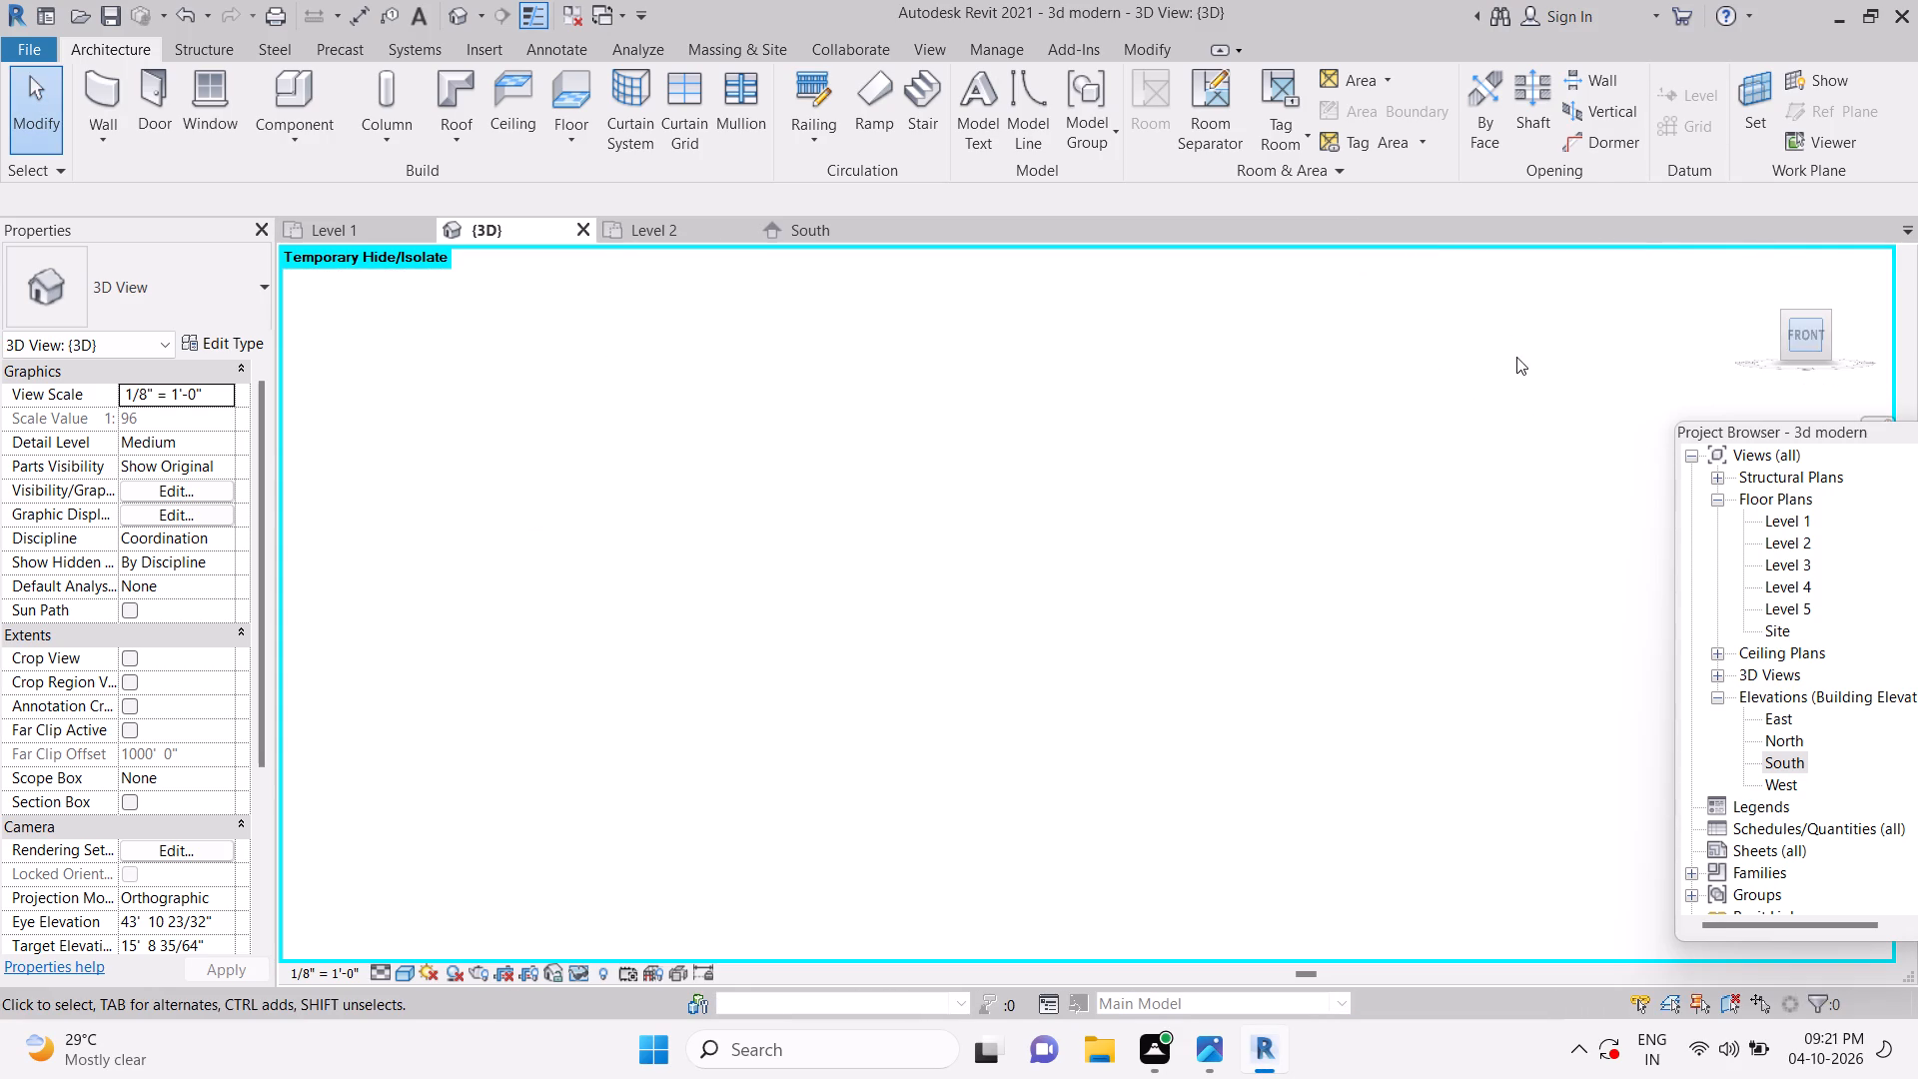
pyautogui.scroll(16, 1171, 646)
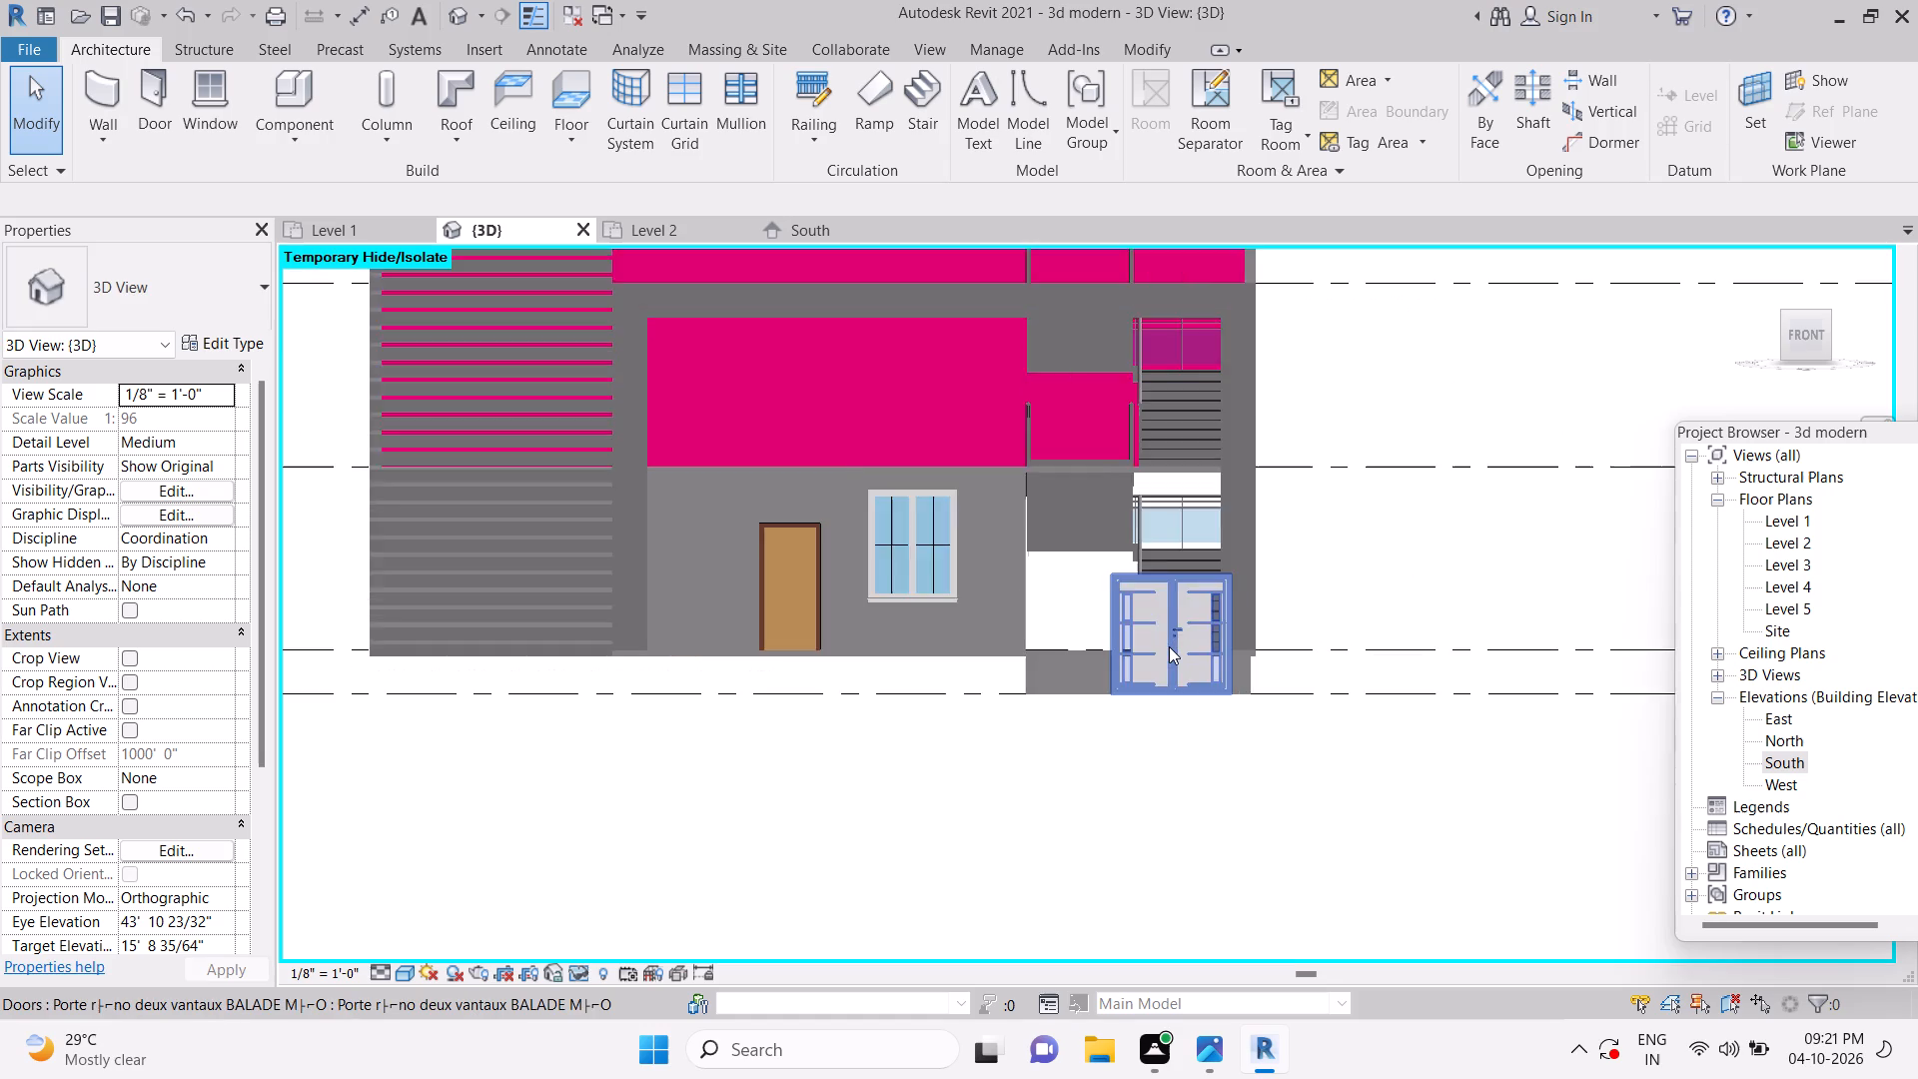
pyautogui.scroll(2, 1169, 646)
pyautogui.press('Escape')
pyautogui.press('Escape')
pyautogui.press('Escape')
pyautogui.click(1042, 534)
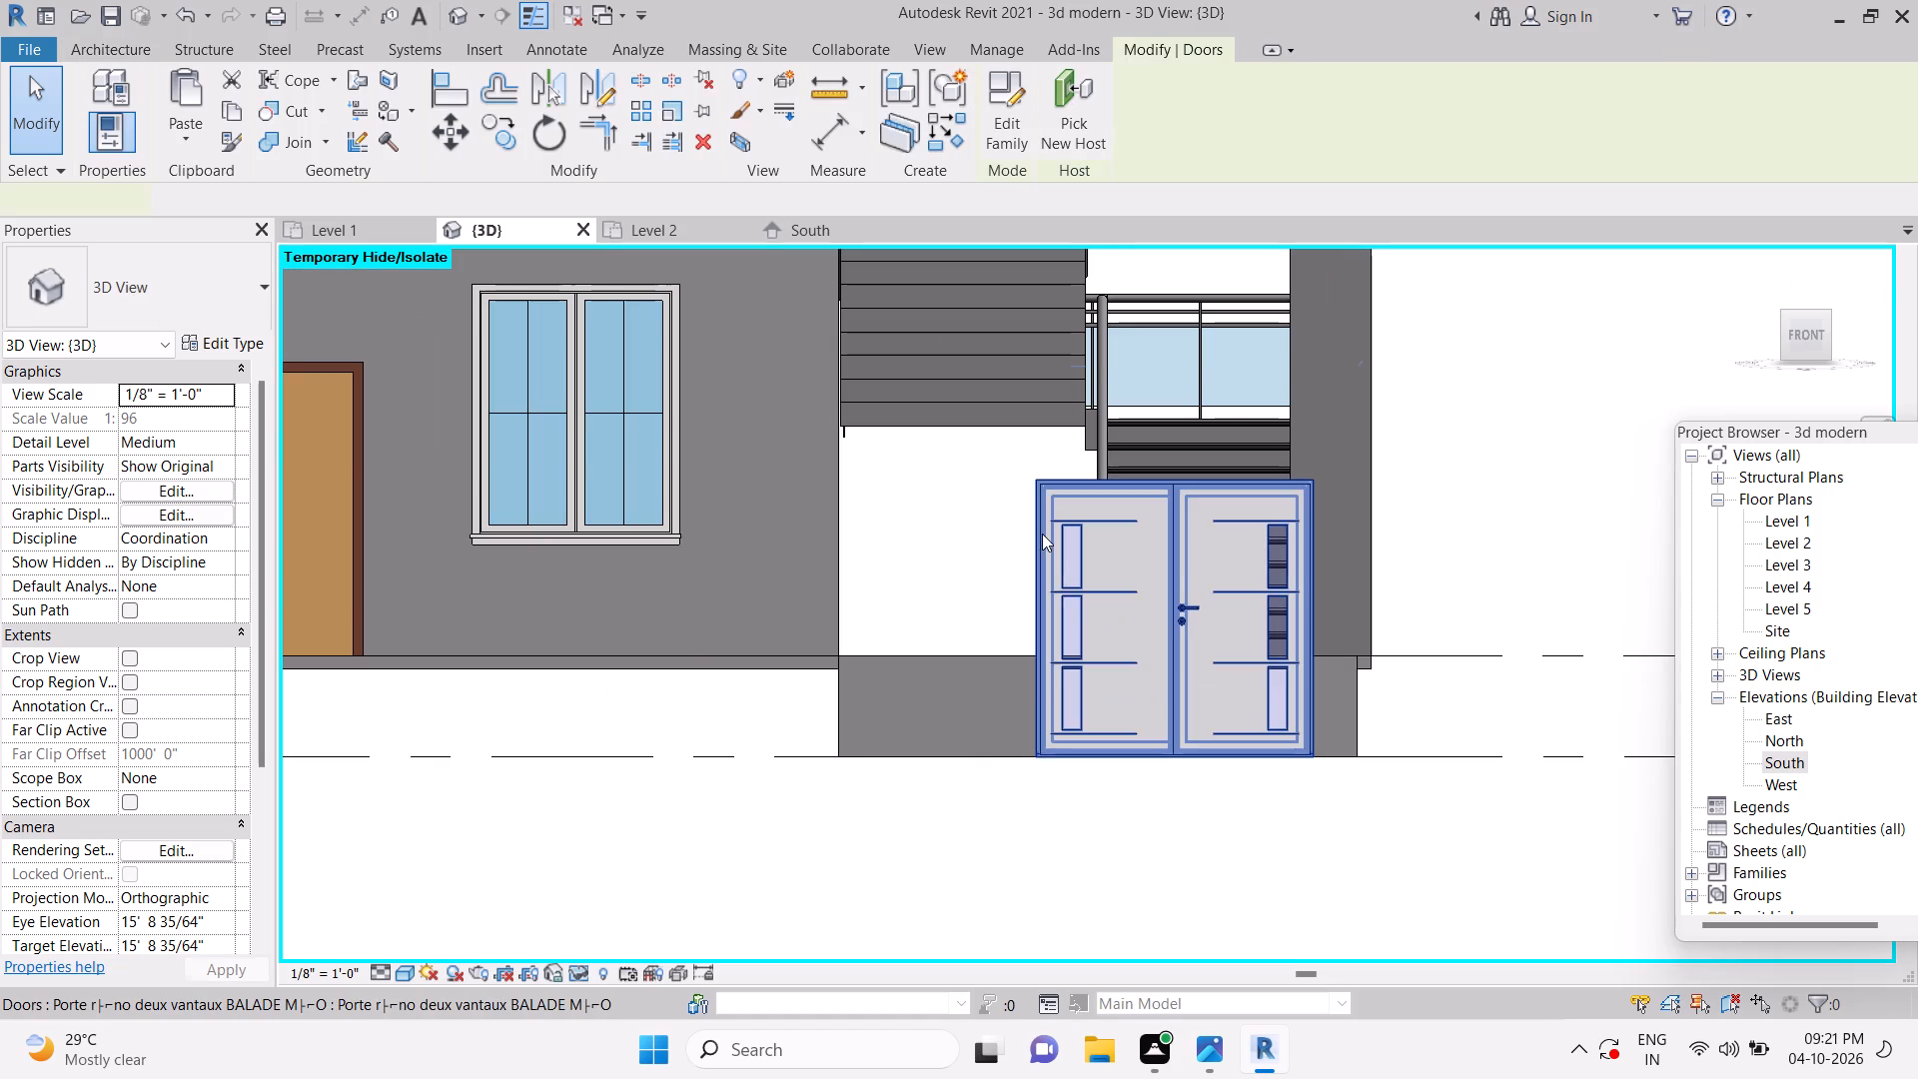
pyautogui.press('Left')
pyautogui.press('Left')
pyautogui.press('Left')
pyautogui.press('Left')
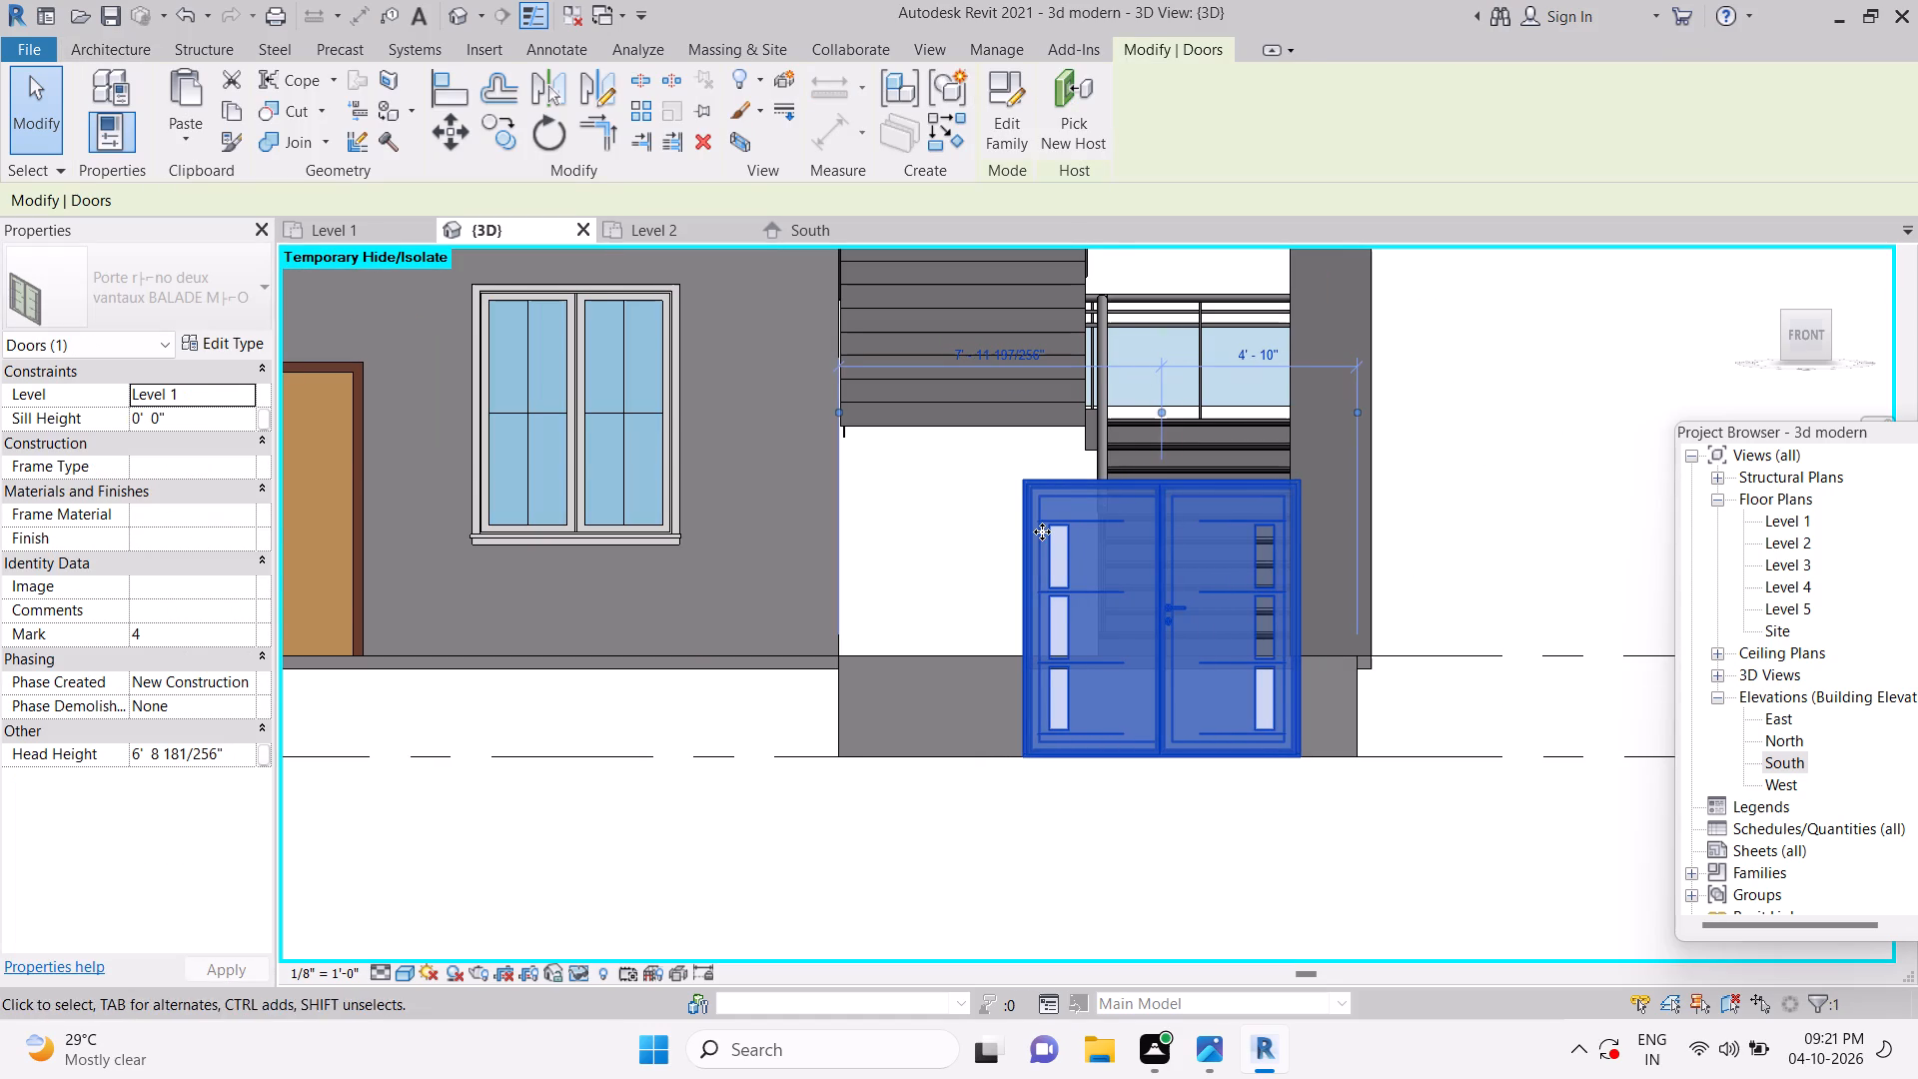
pyautogui.press('Right')
pyautogui.scroll(-3, 1081, 554)
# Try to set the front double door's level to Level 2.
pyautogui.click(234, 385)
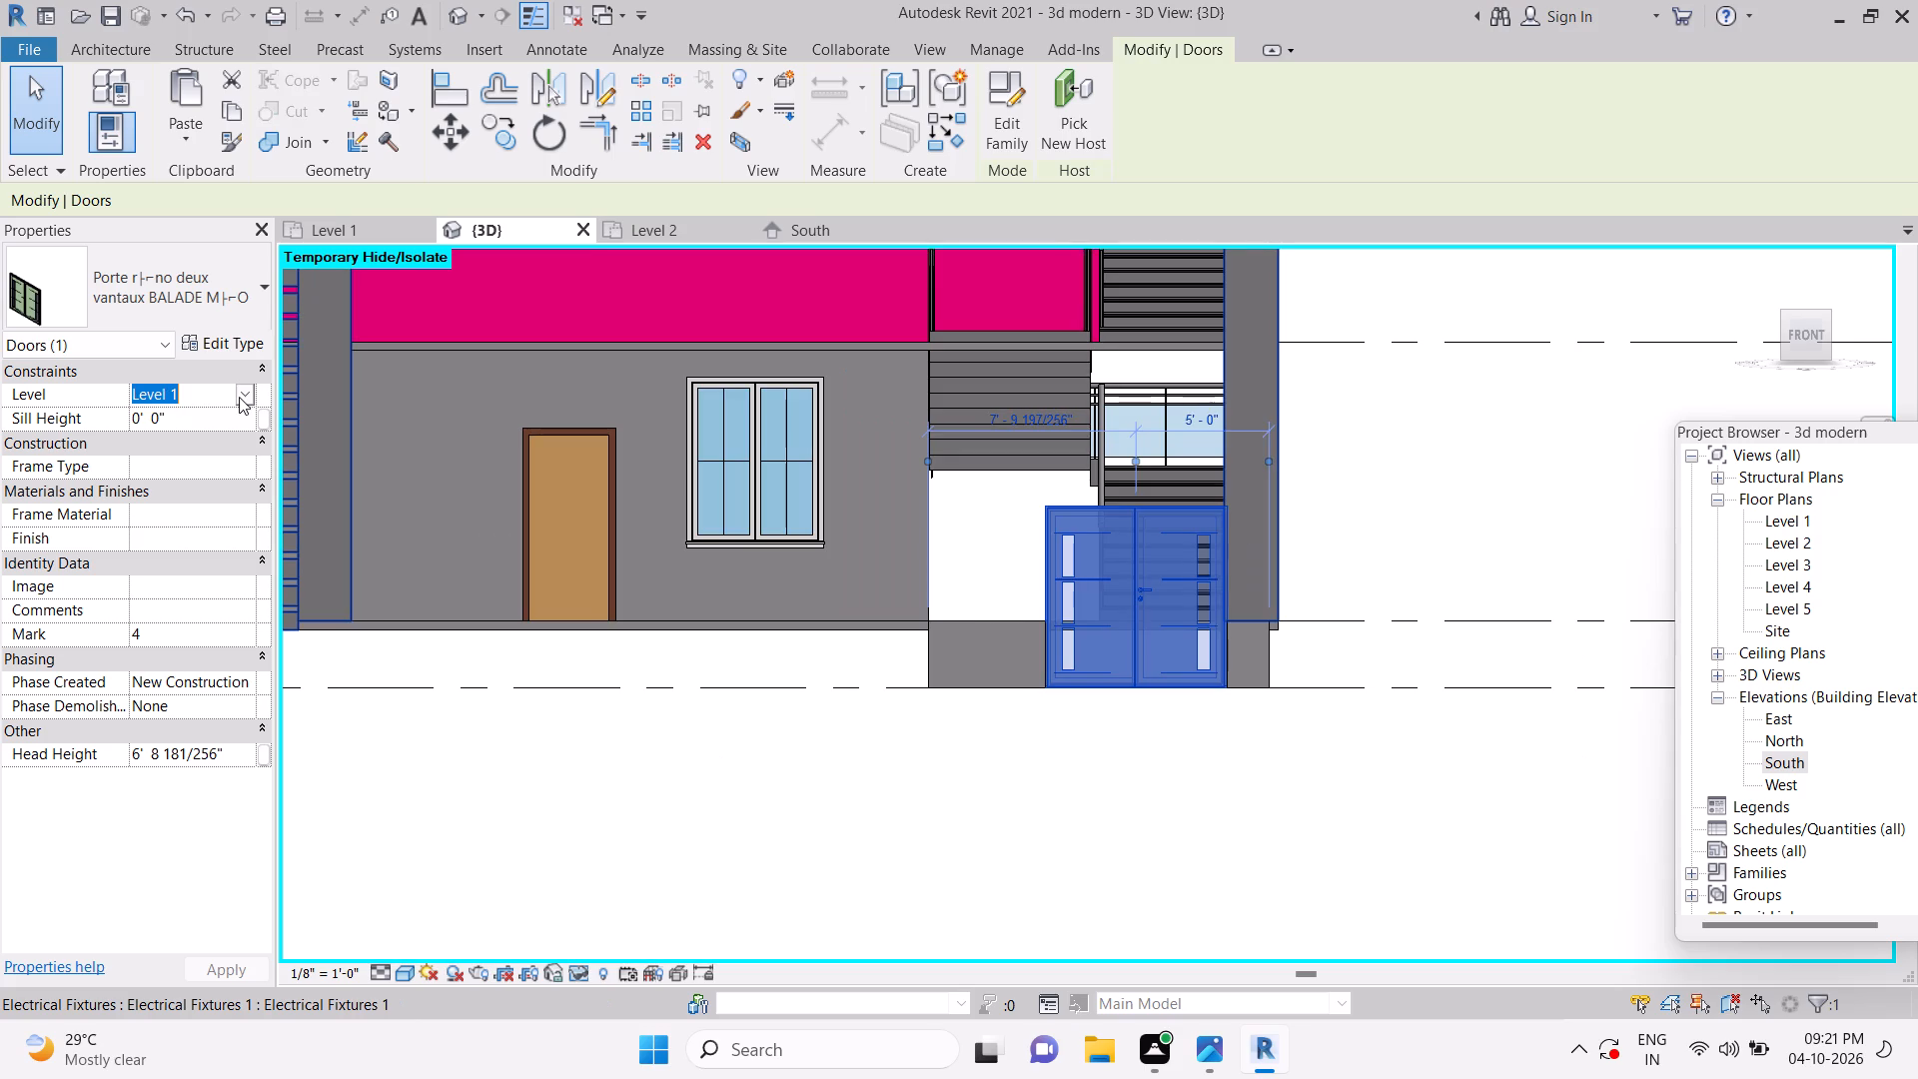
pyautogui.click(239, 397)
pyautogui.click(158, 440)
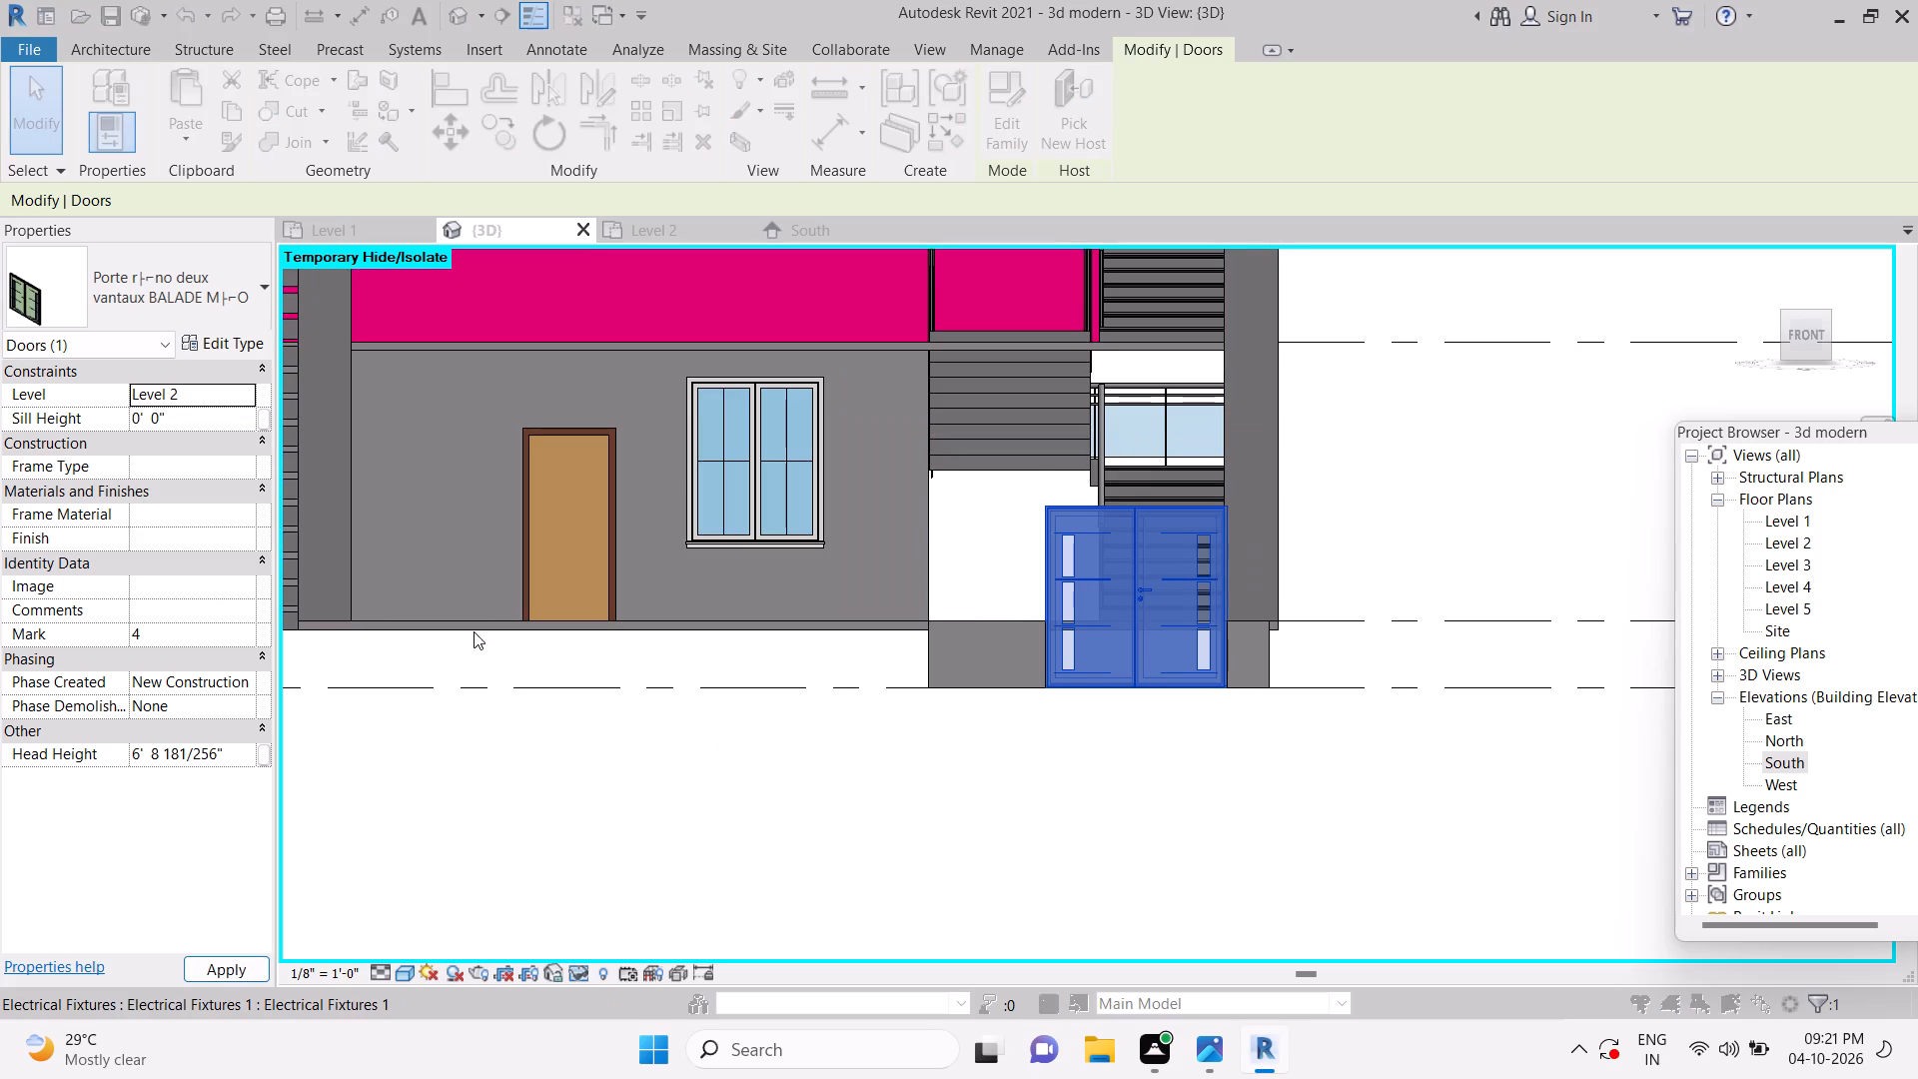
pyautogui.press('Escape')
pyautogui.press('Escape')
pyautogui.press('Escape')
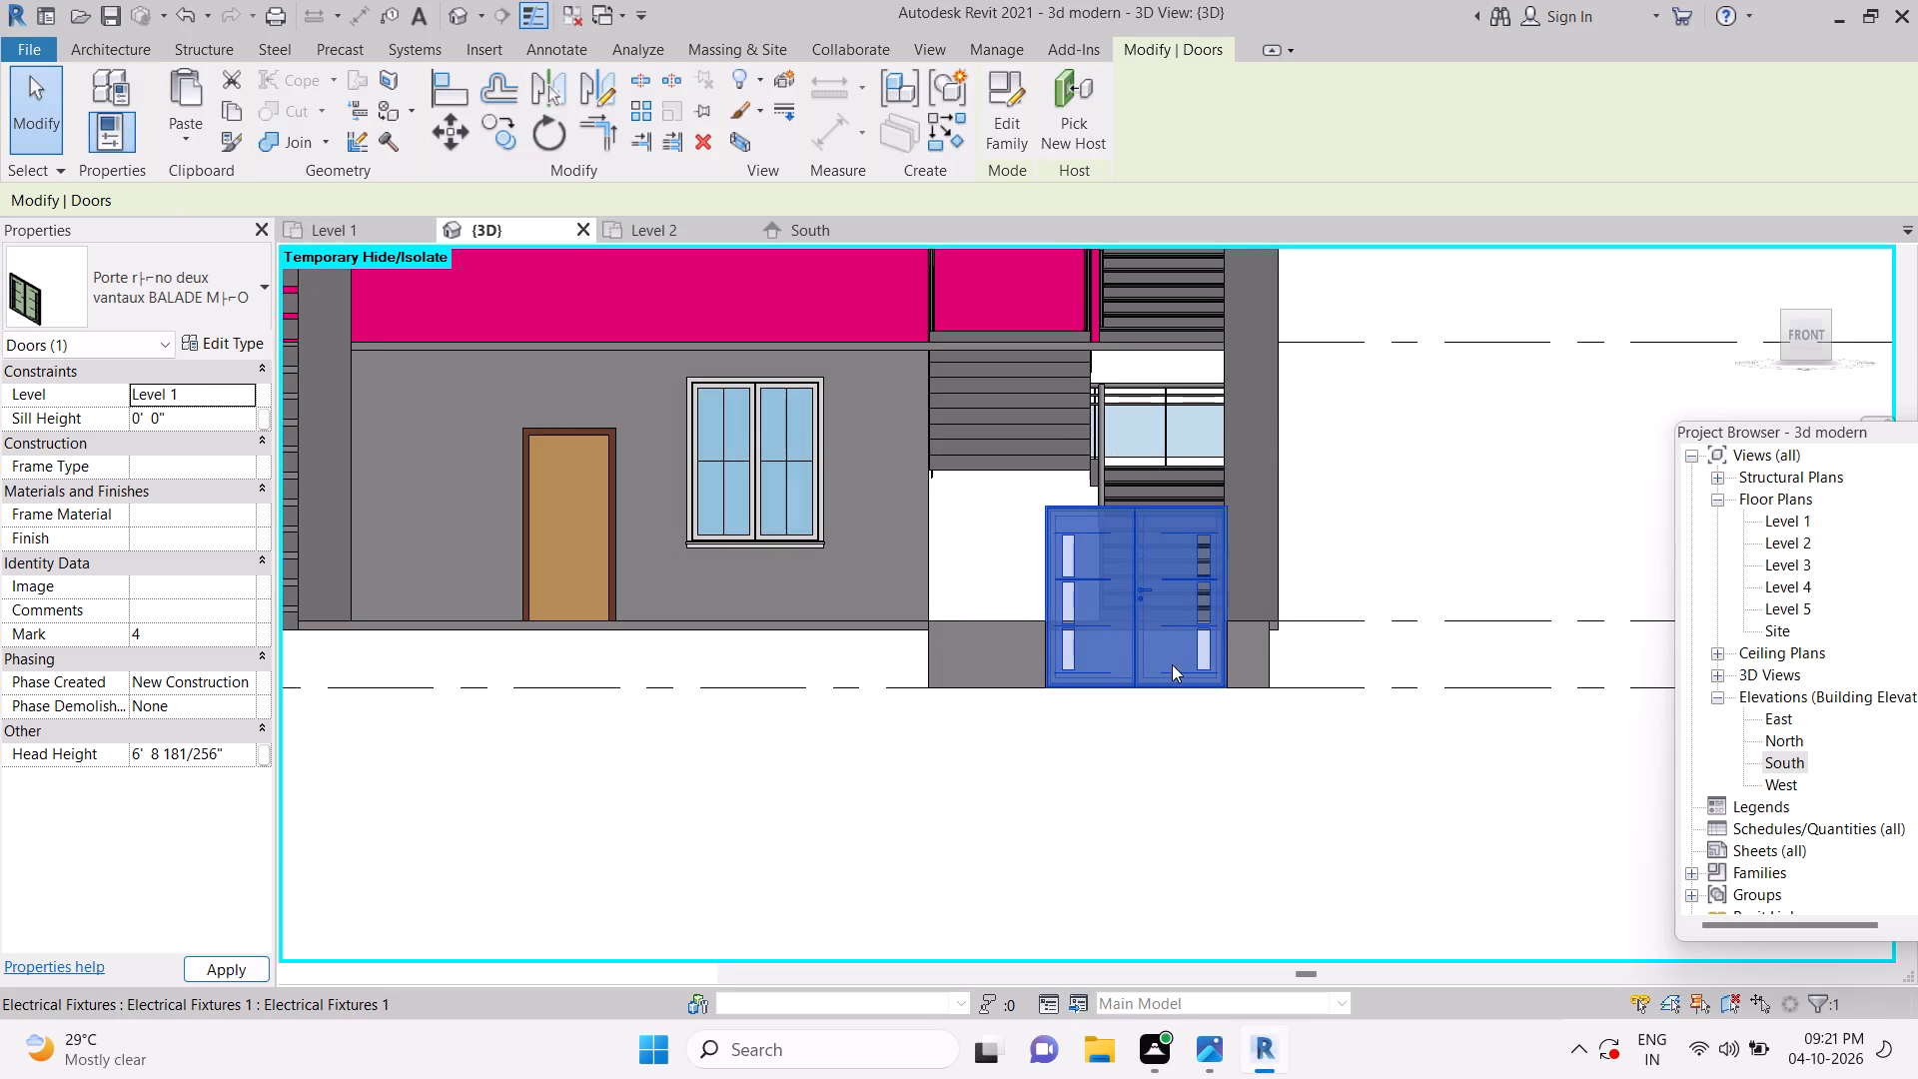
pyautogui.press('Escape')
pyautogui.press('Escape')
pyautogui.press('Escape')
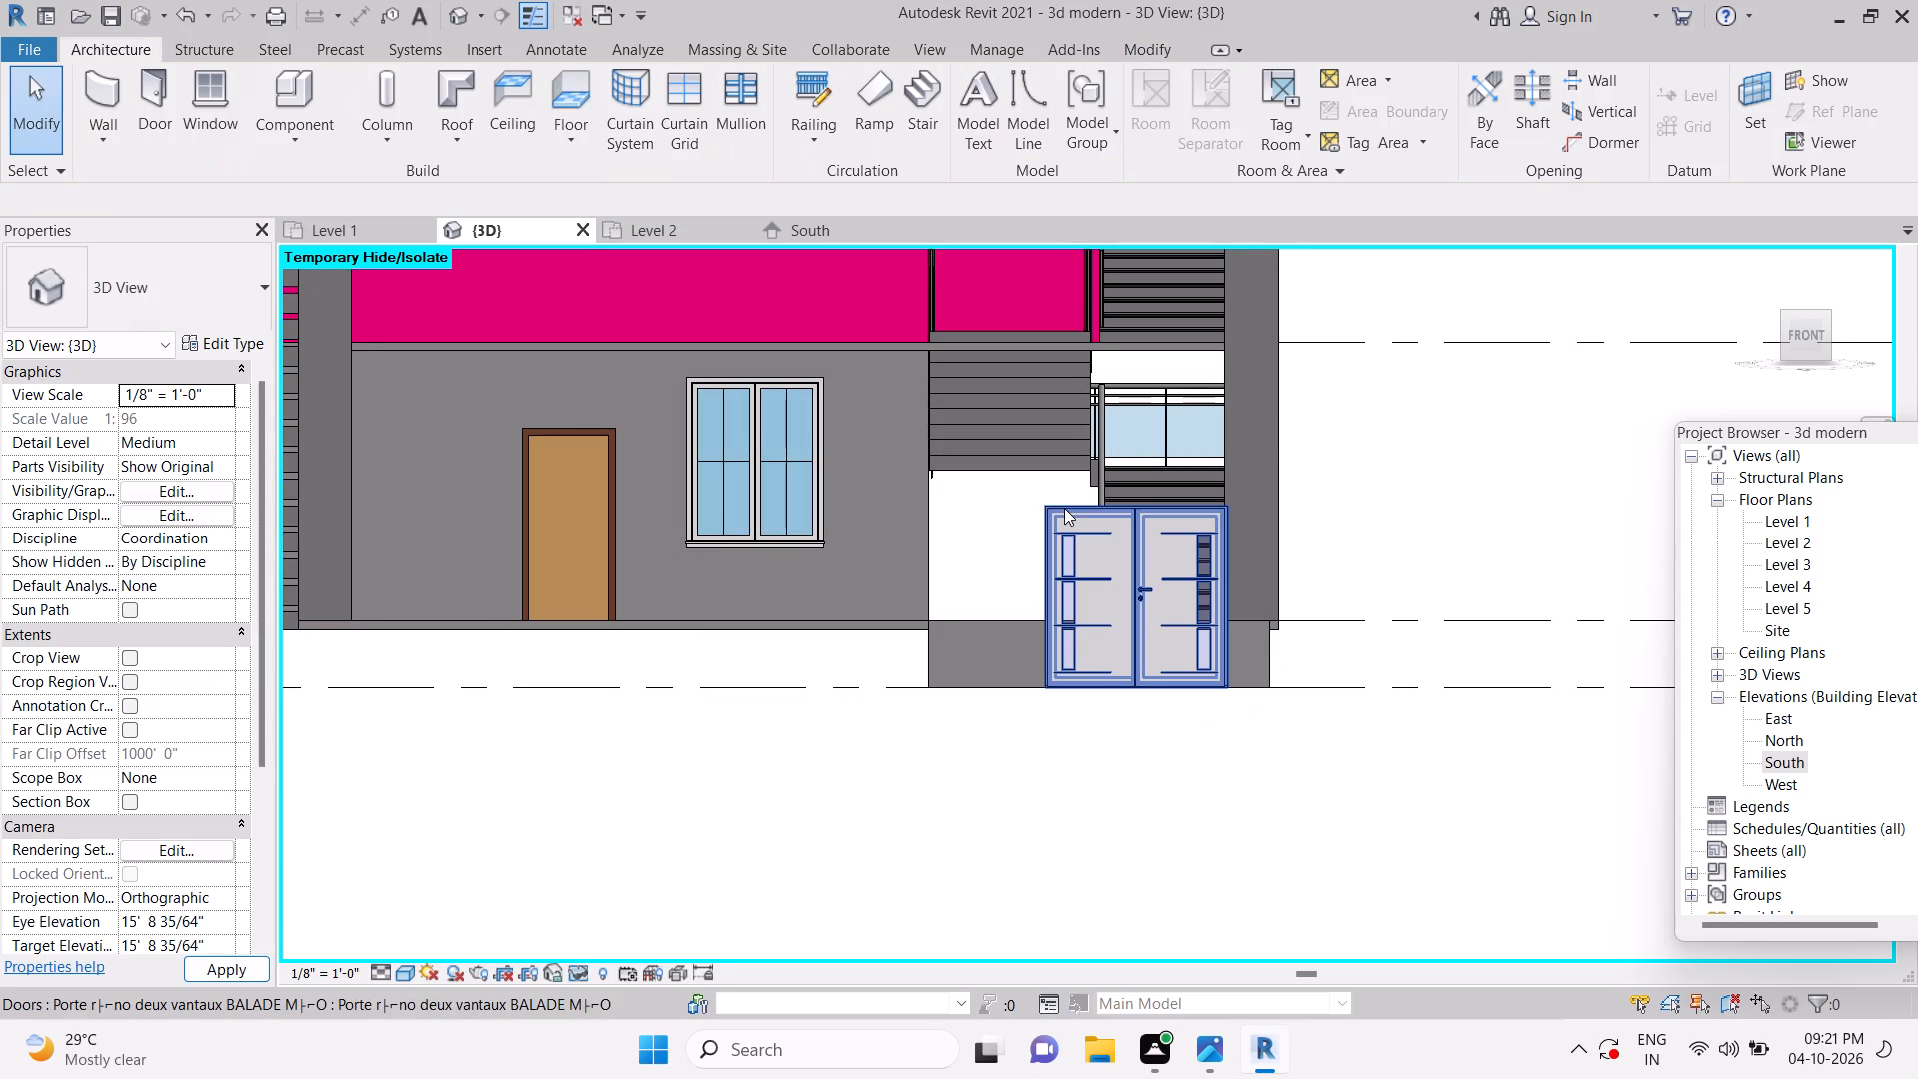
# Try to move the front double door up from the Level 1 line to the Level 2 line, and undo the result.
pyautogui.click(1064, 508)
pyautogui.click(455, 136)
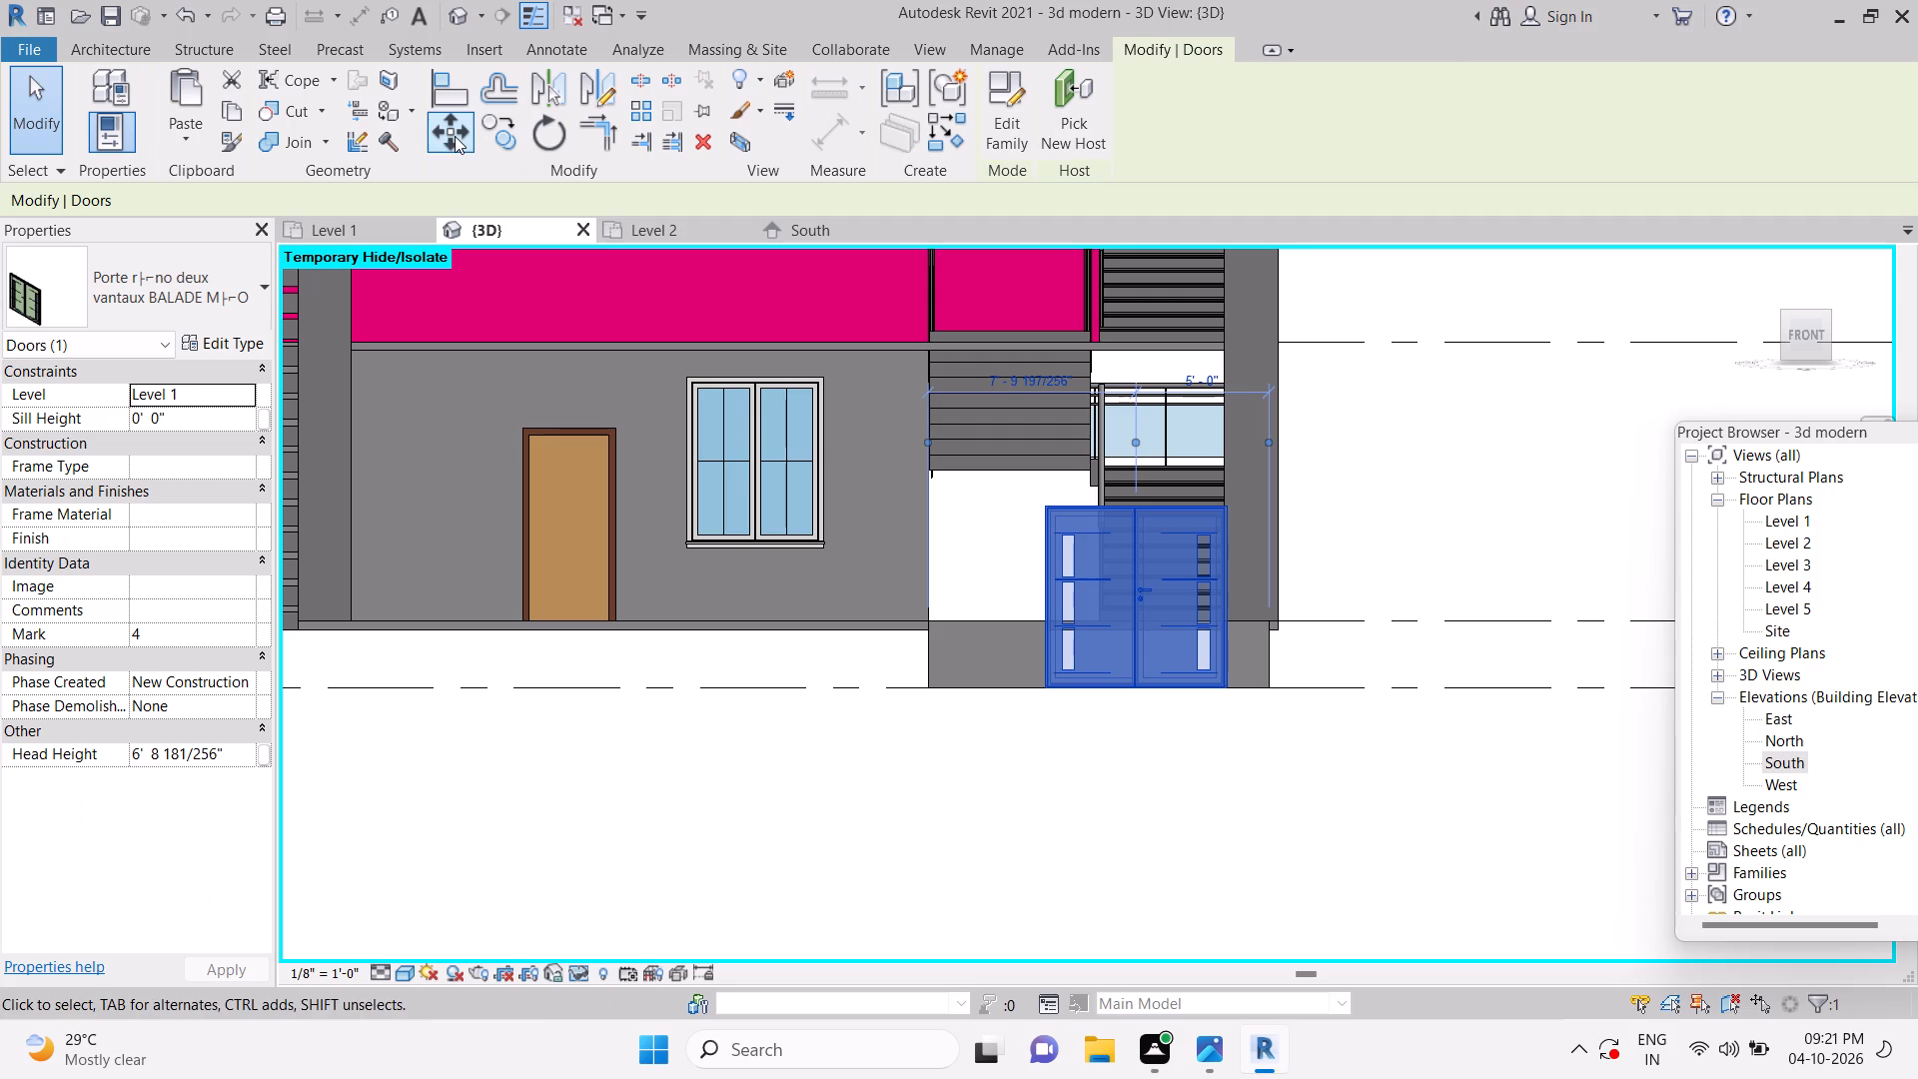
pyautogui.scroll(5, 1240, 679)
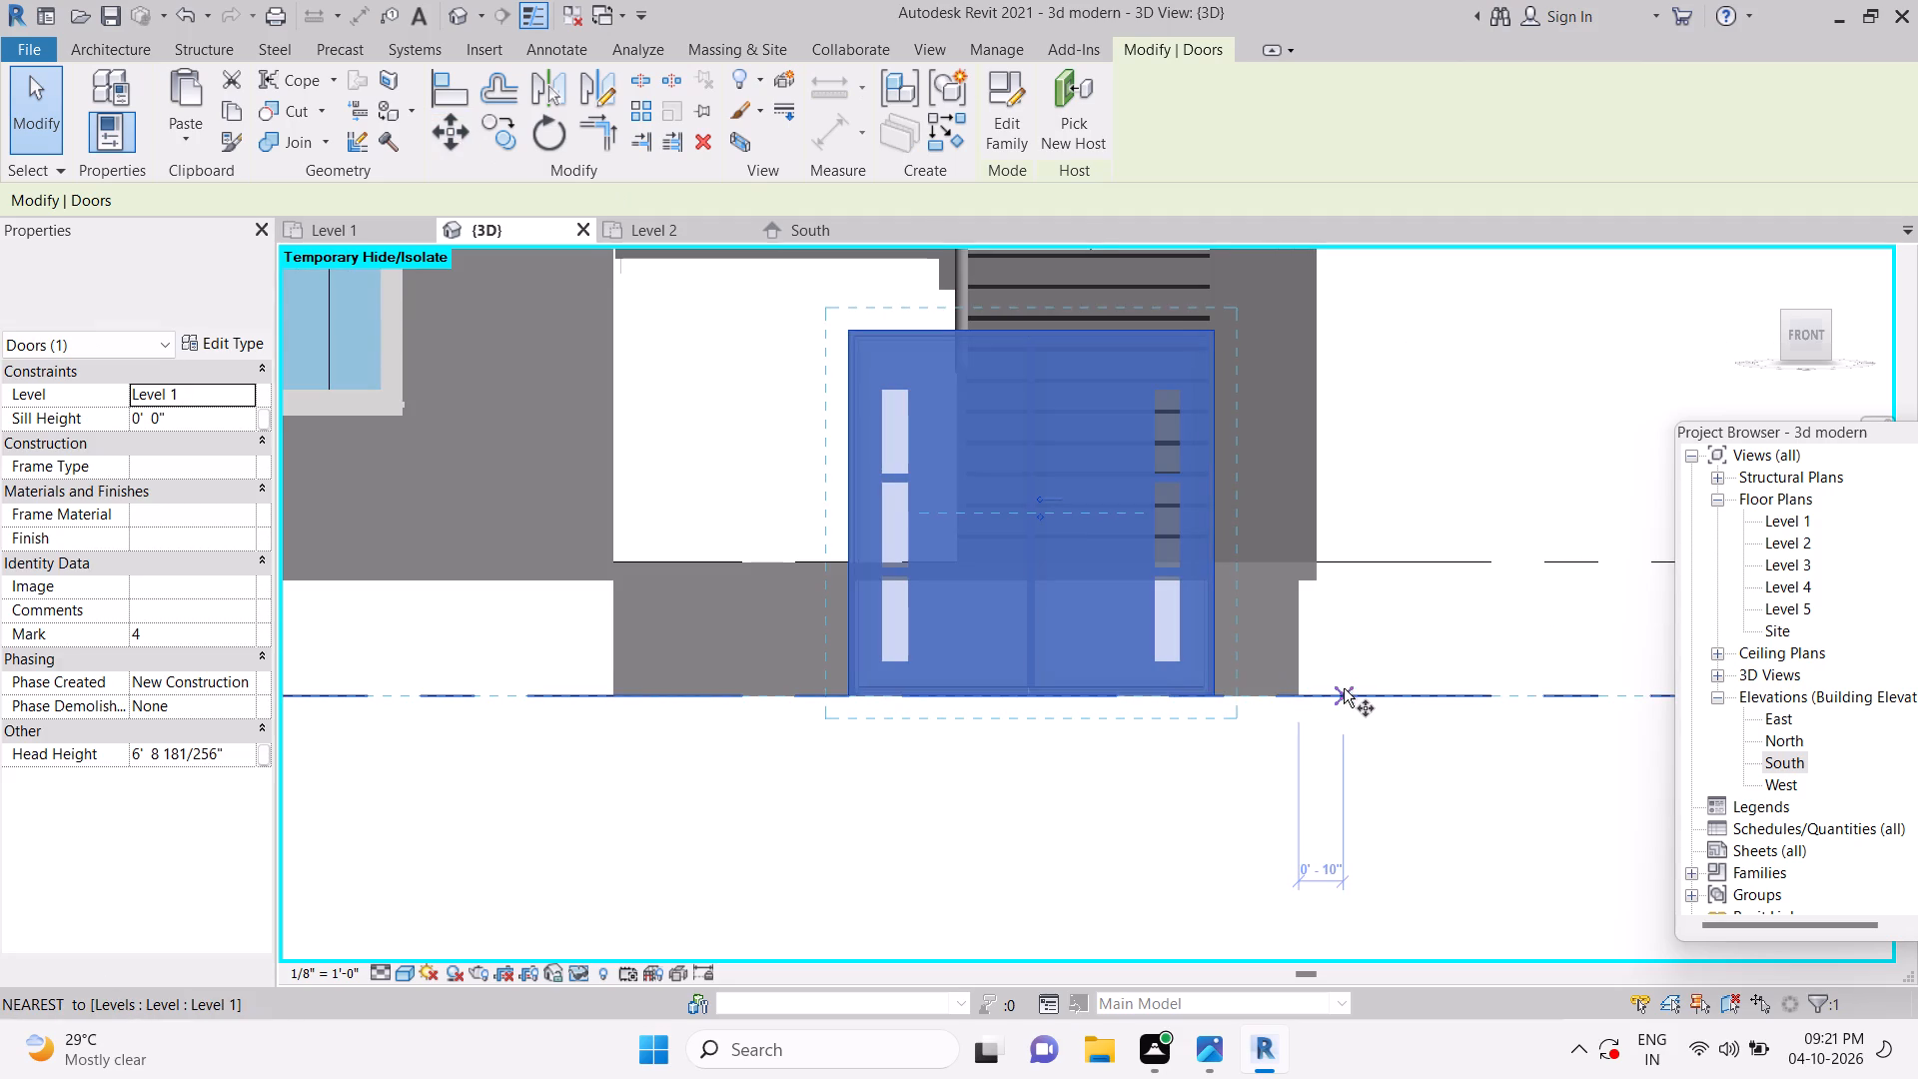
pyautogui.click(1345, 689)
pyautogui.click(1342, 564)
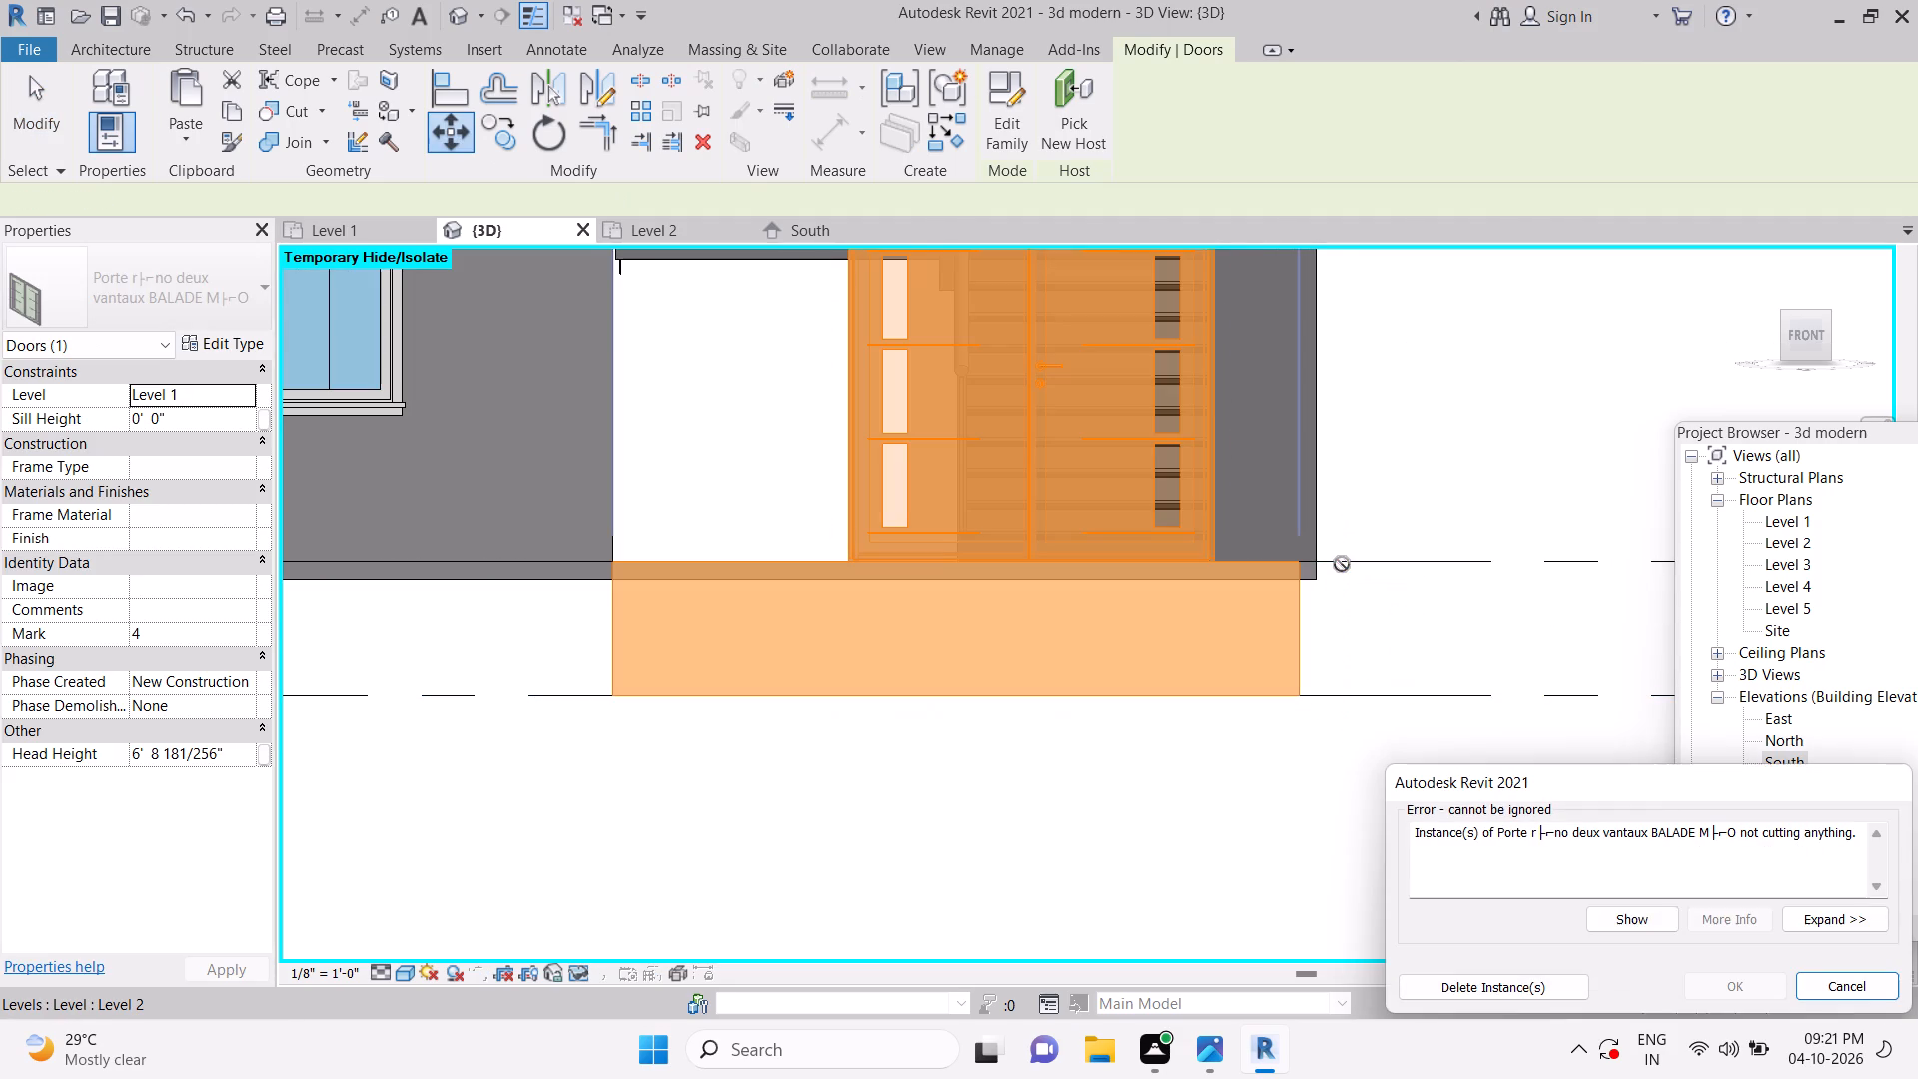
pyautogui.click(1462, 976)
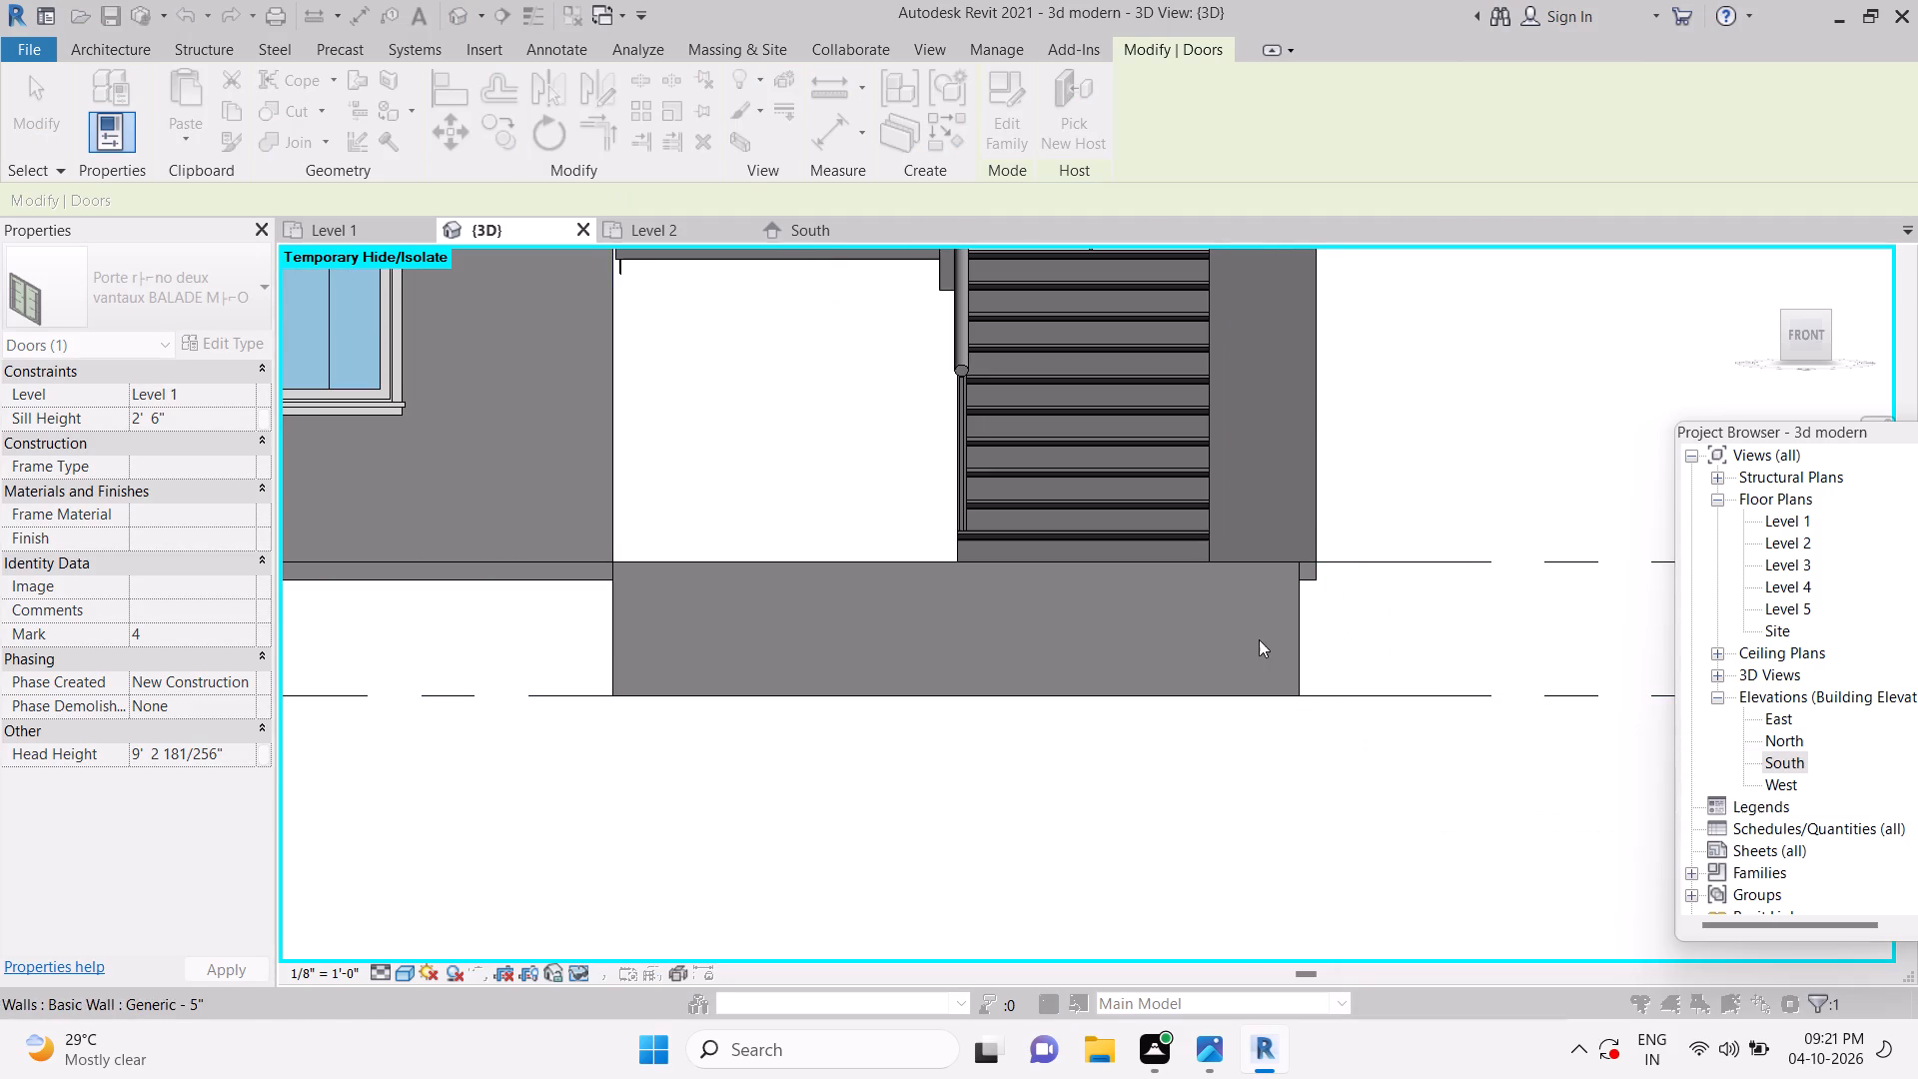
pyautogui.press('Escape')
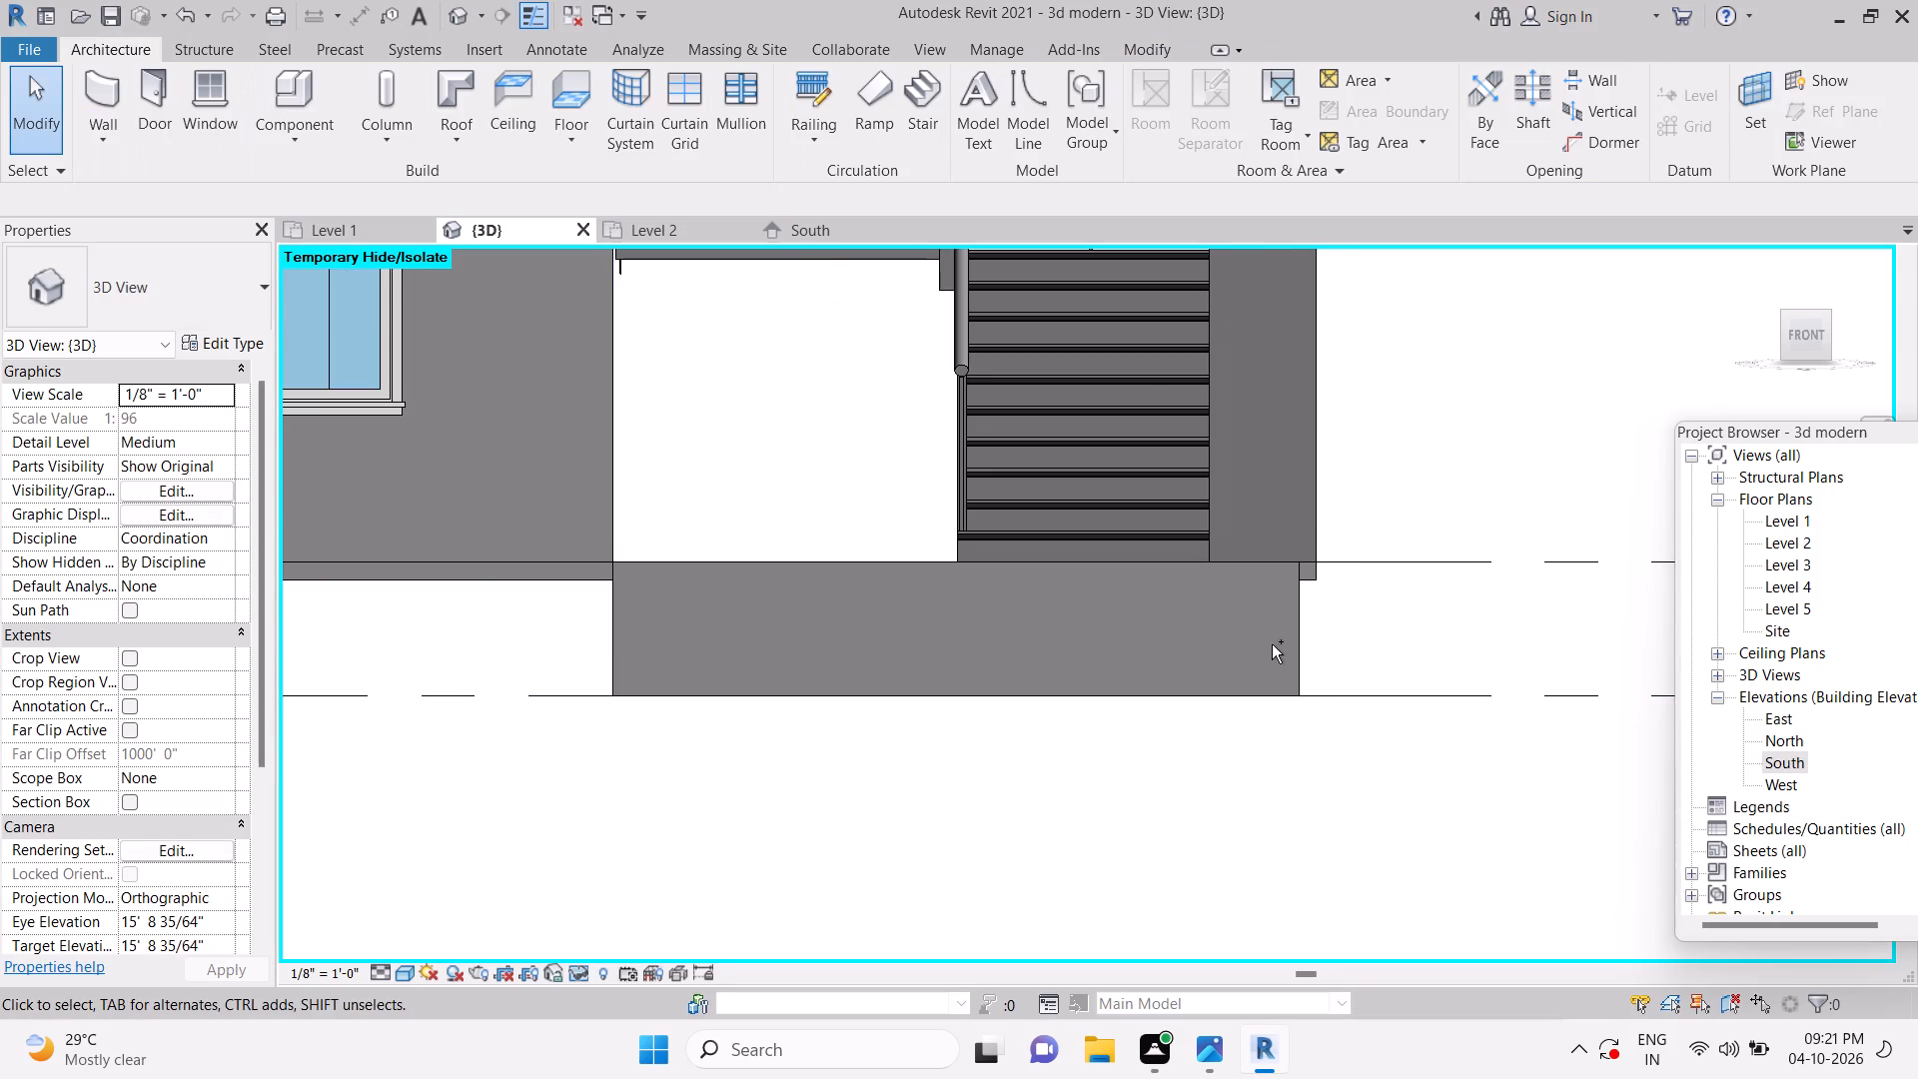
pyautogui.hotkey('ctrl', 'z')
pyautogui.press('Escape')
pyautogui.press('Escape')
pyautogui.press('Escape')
# Stretch the top of the low wall hosting the front double door up to about the door's head, roughly 6'-8" high.
pyautogui.click(616, 631)
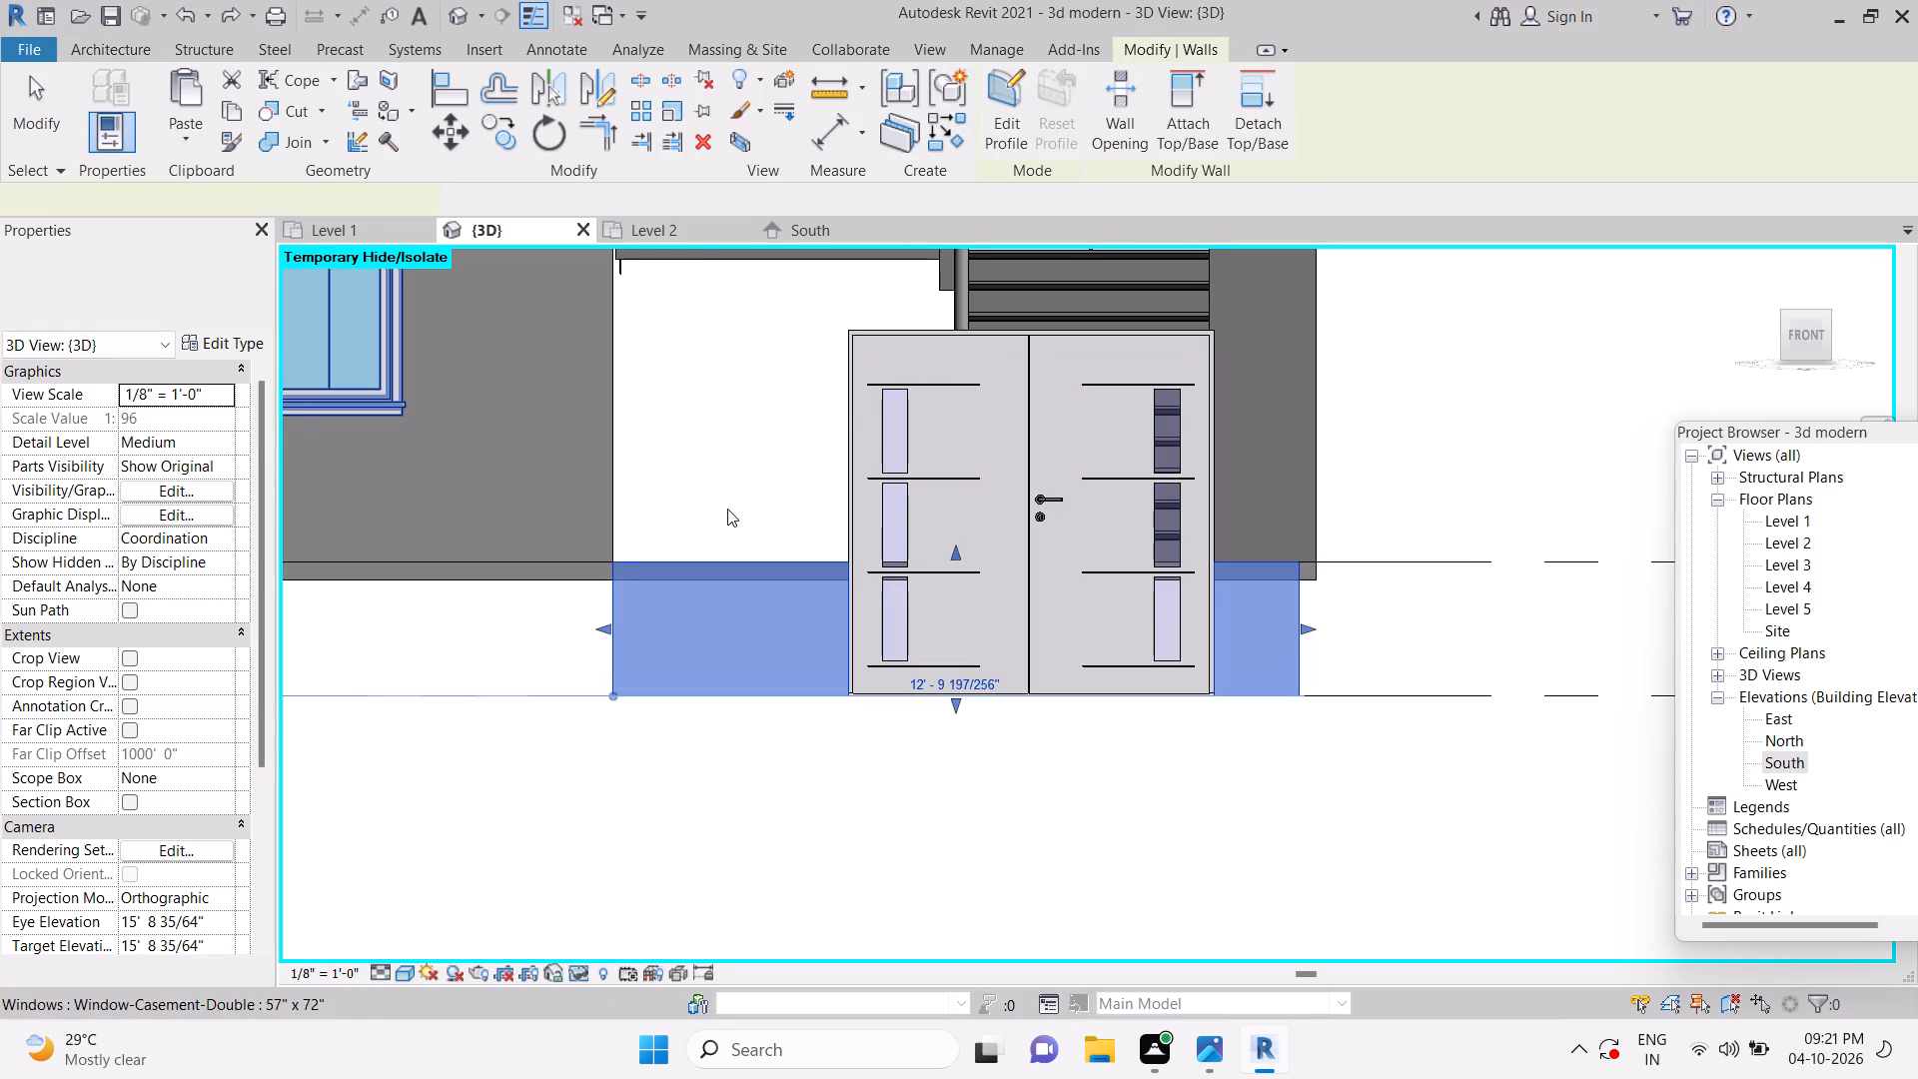
pyautogui.moveTo(952, 549); pyautogui.dragTo(943, 443)
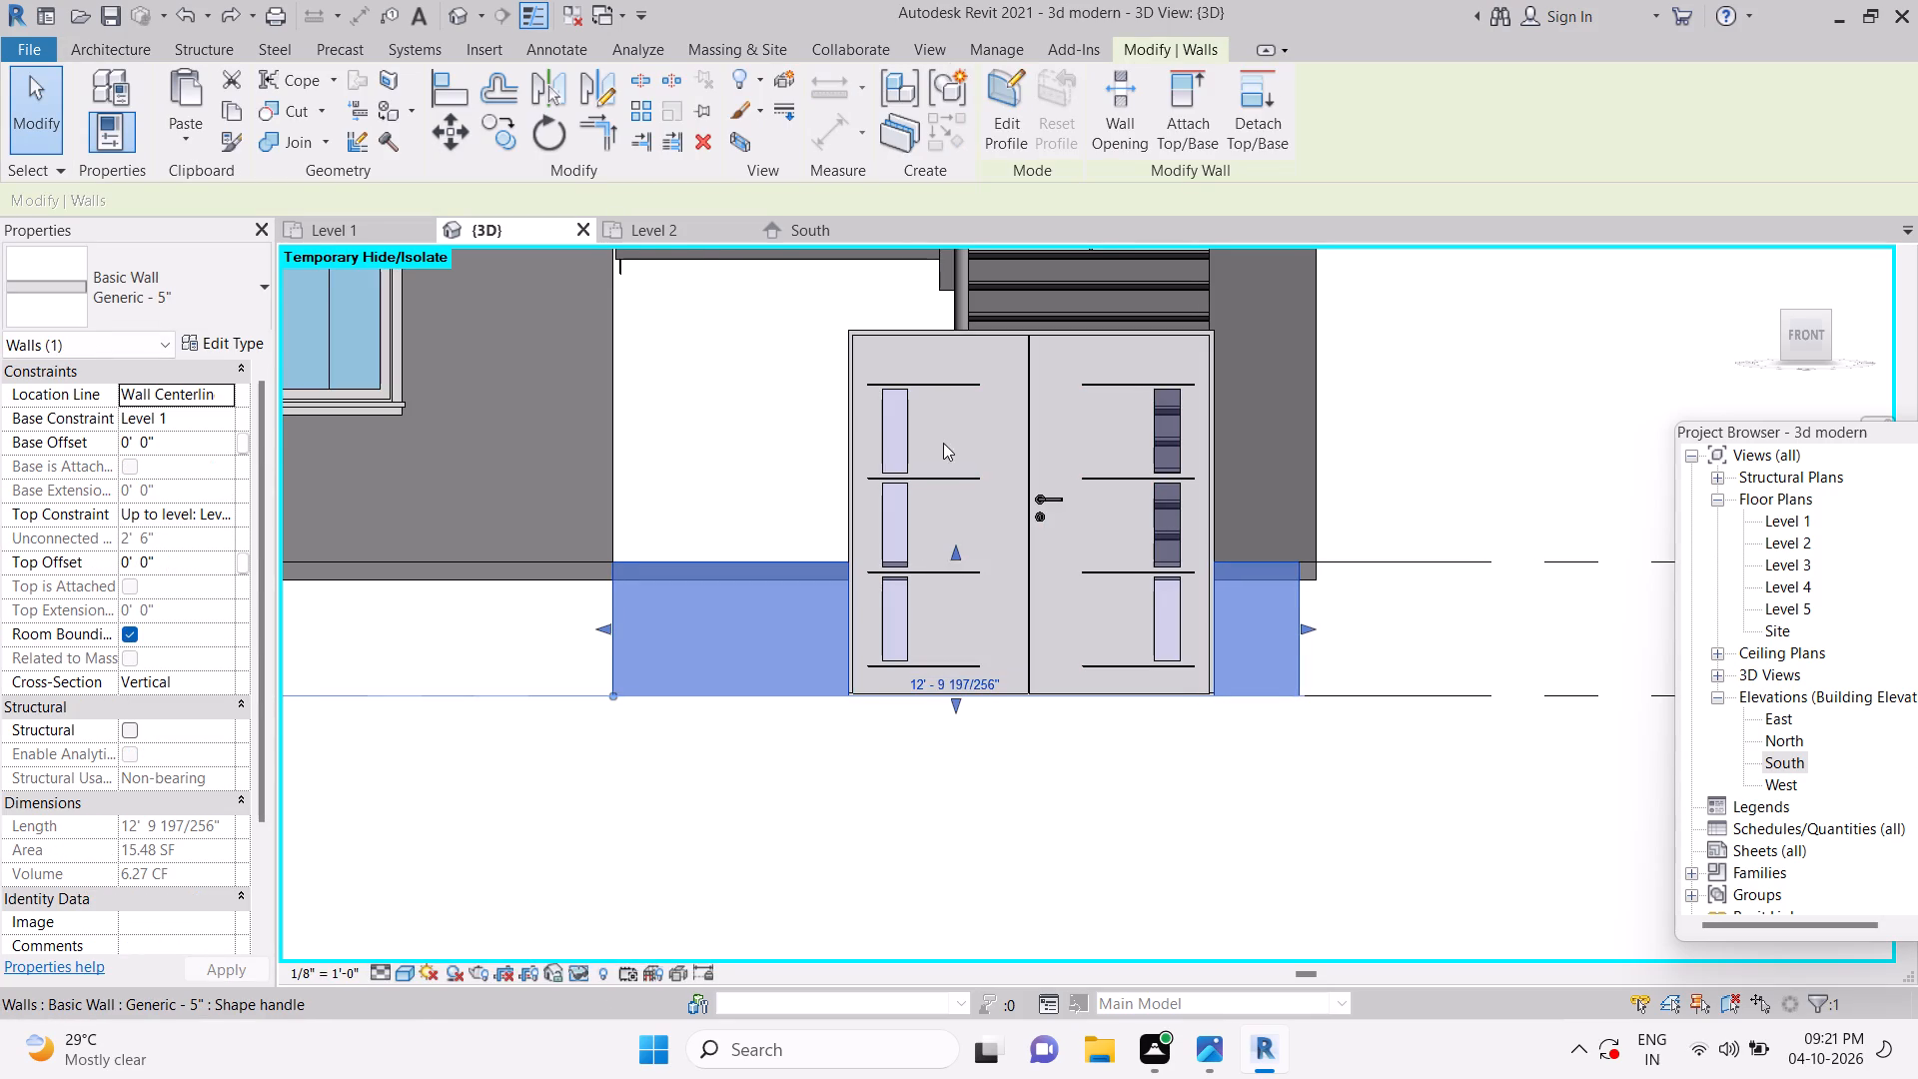
pyautogui.moveTo(943, 443); pyautogui.dragTo(943, 328)
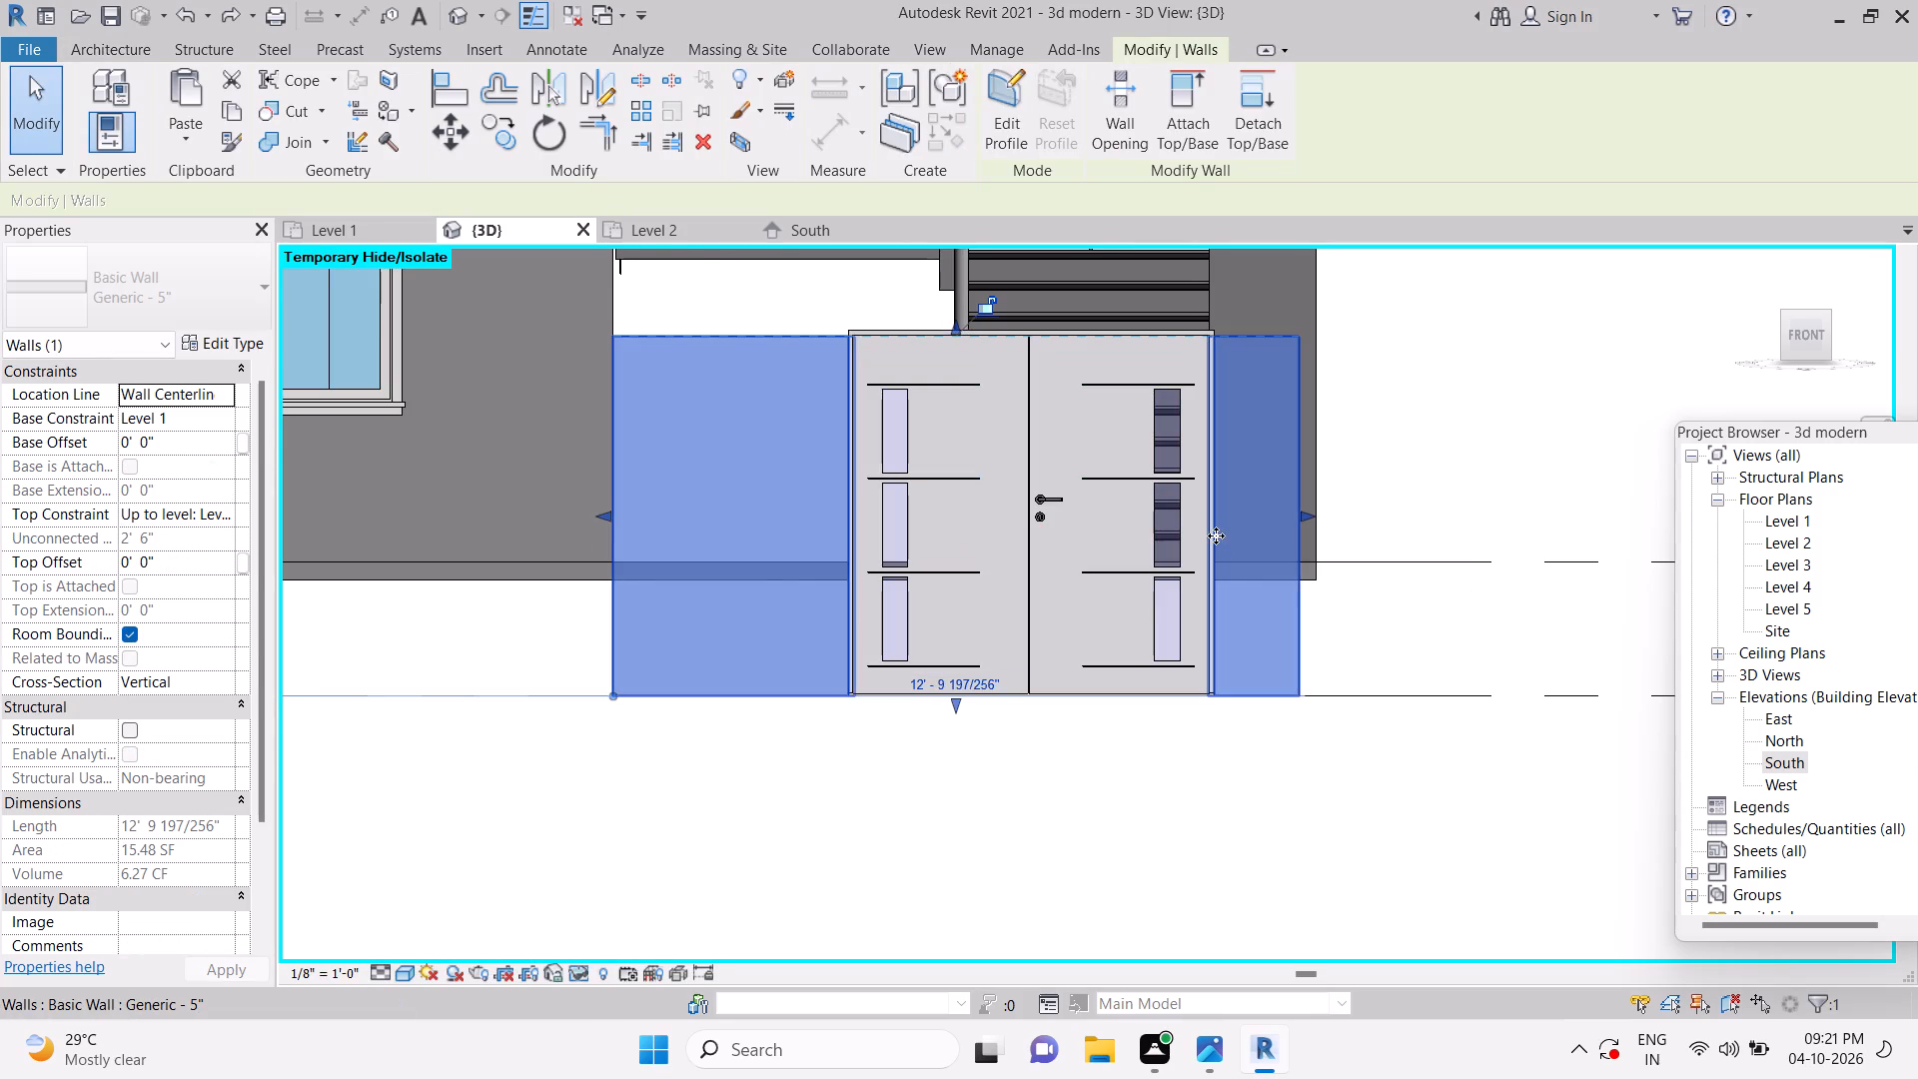
pyautogui.press('Escape')
pyautogui.press('Escape')
pyautogui.press('Escape')
# Set the base constraint of the wall around the front double door to Level 2.
pyautogui.click(686, 670)
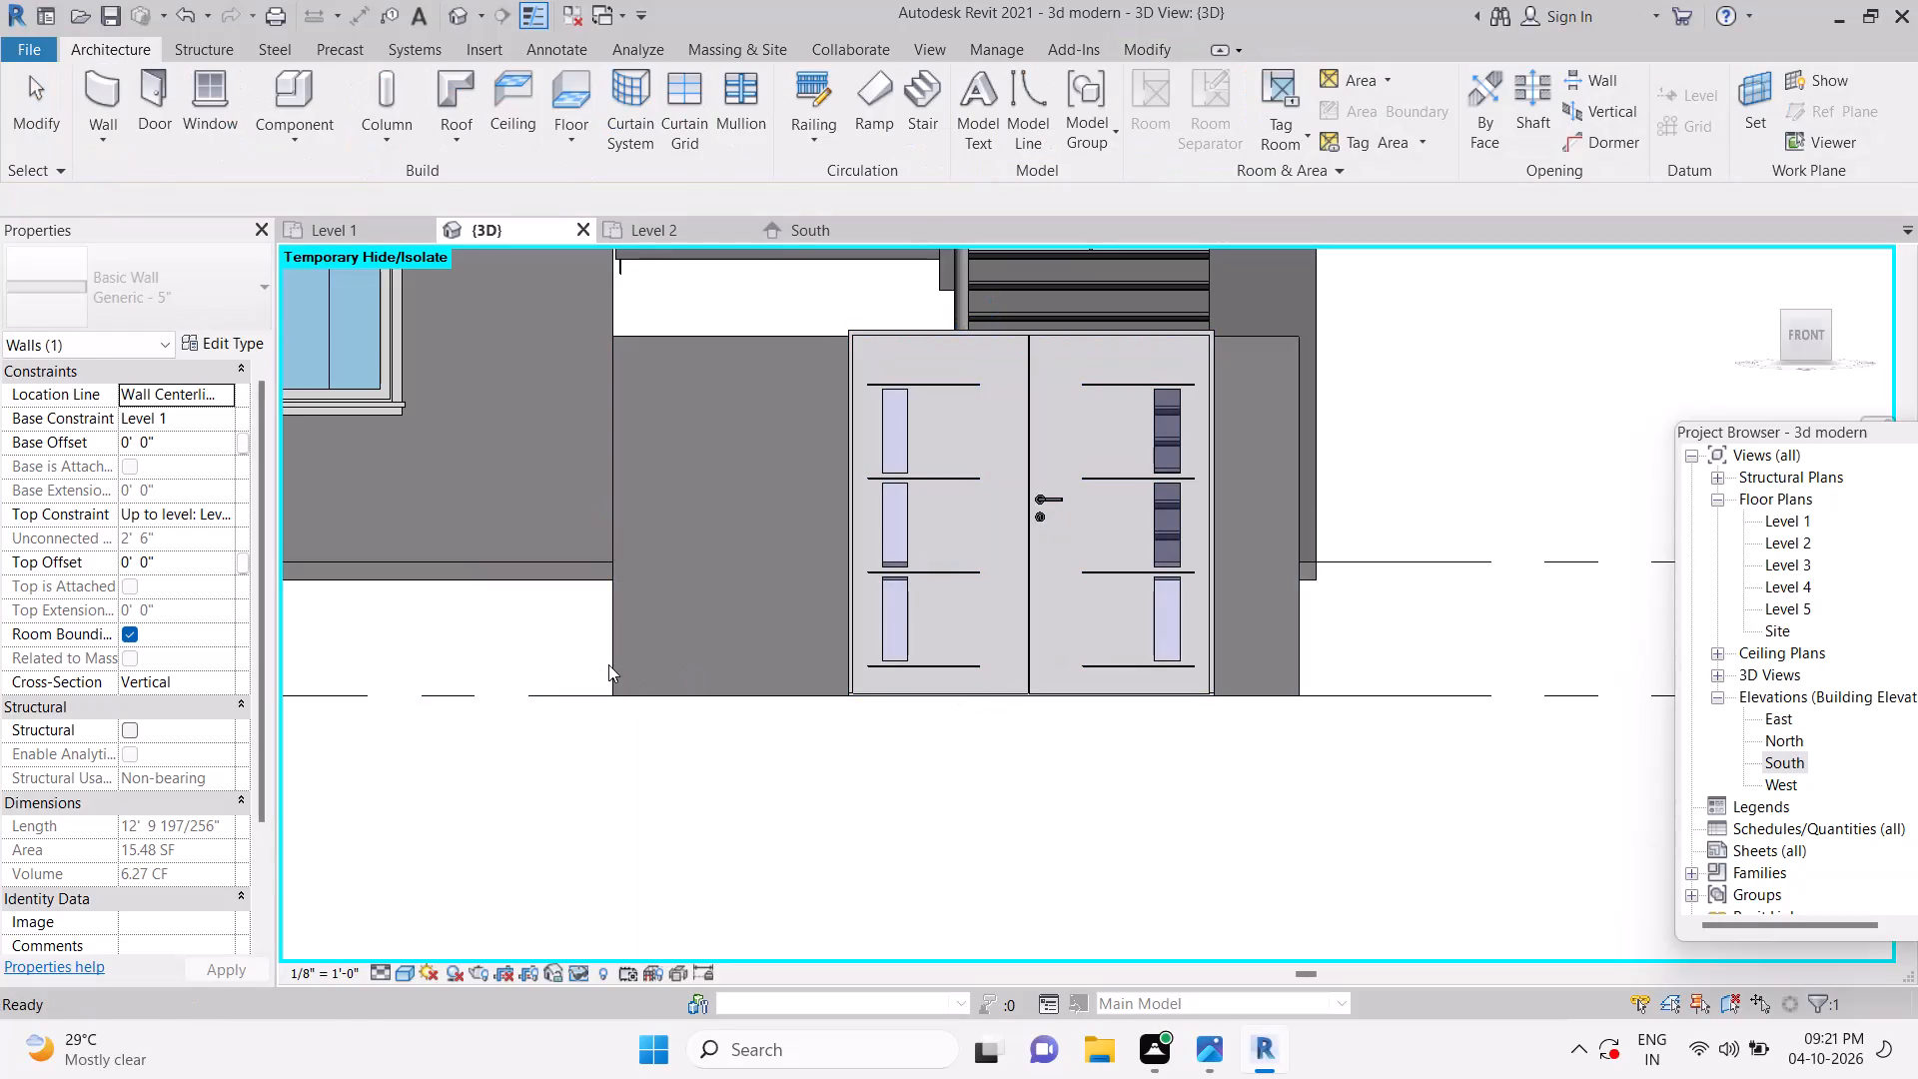
pyautogui.click(617, 659)
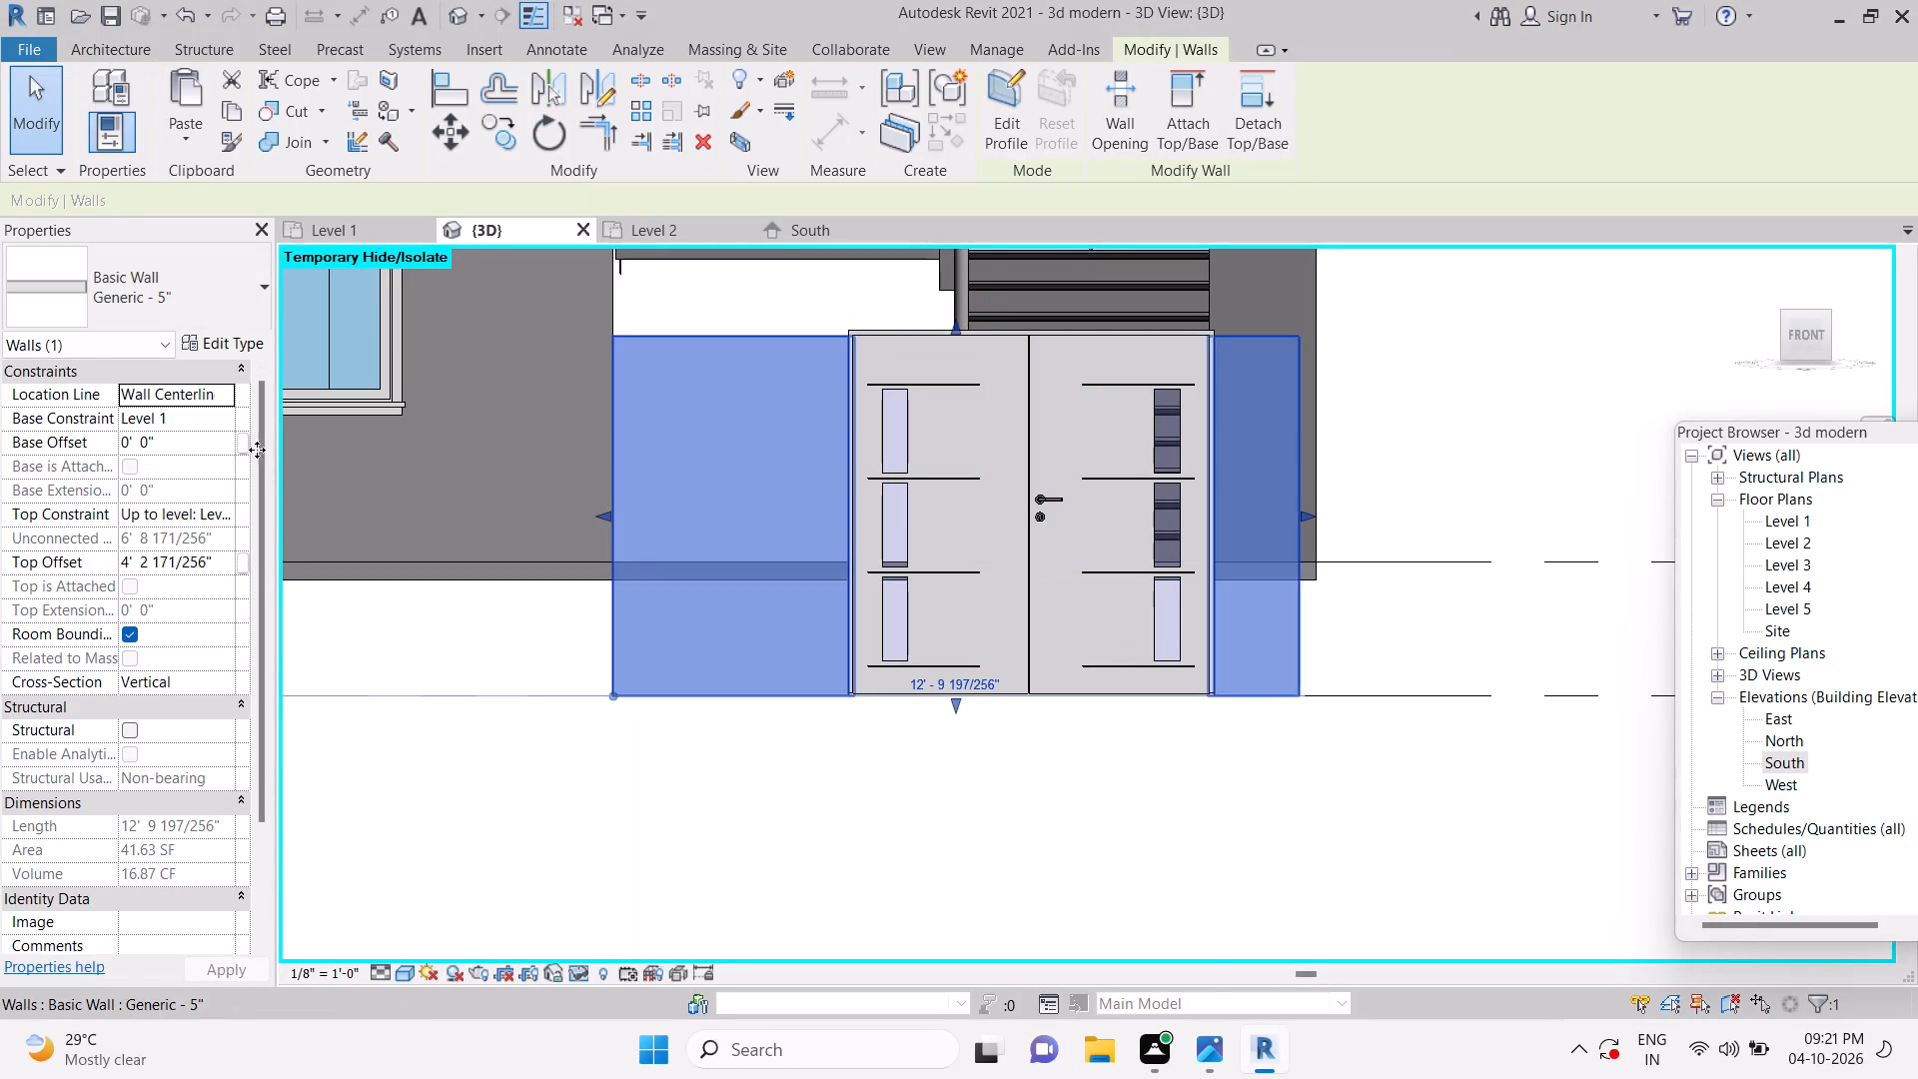
pyautogui.click(224, 423)
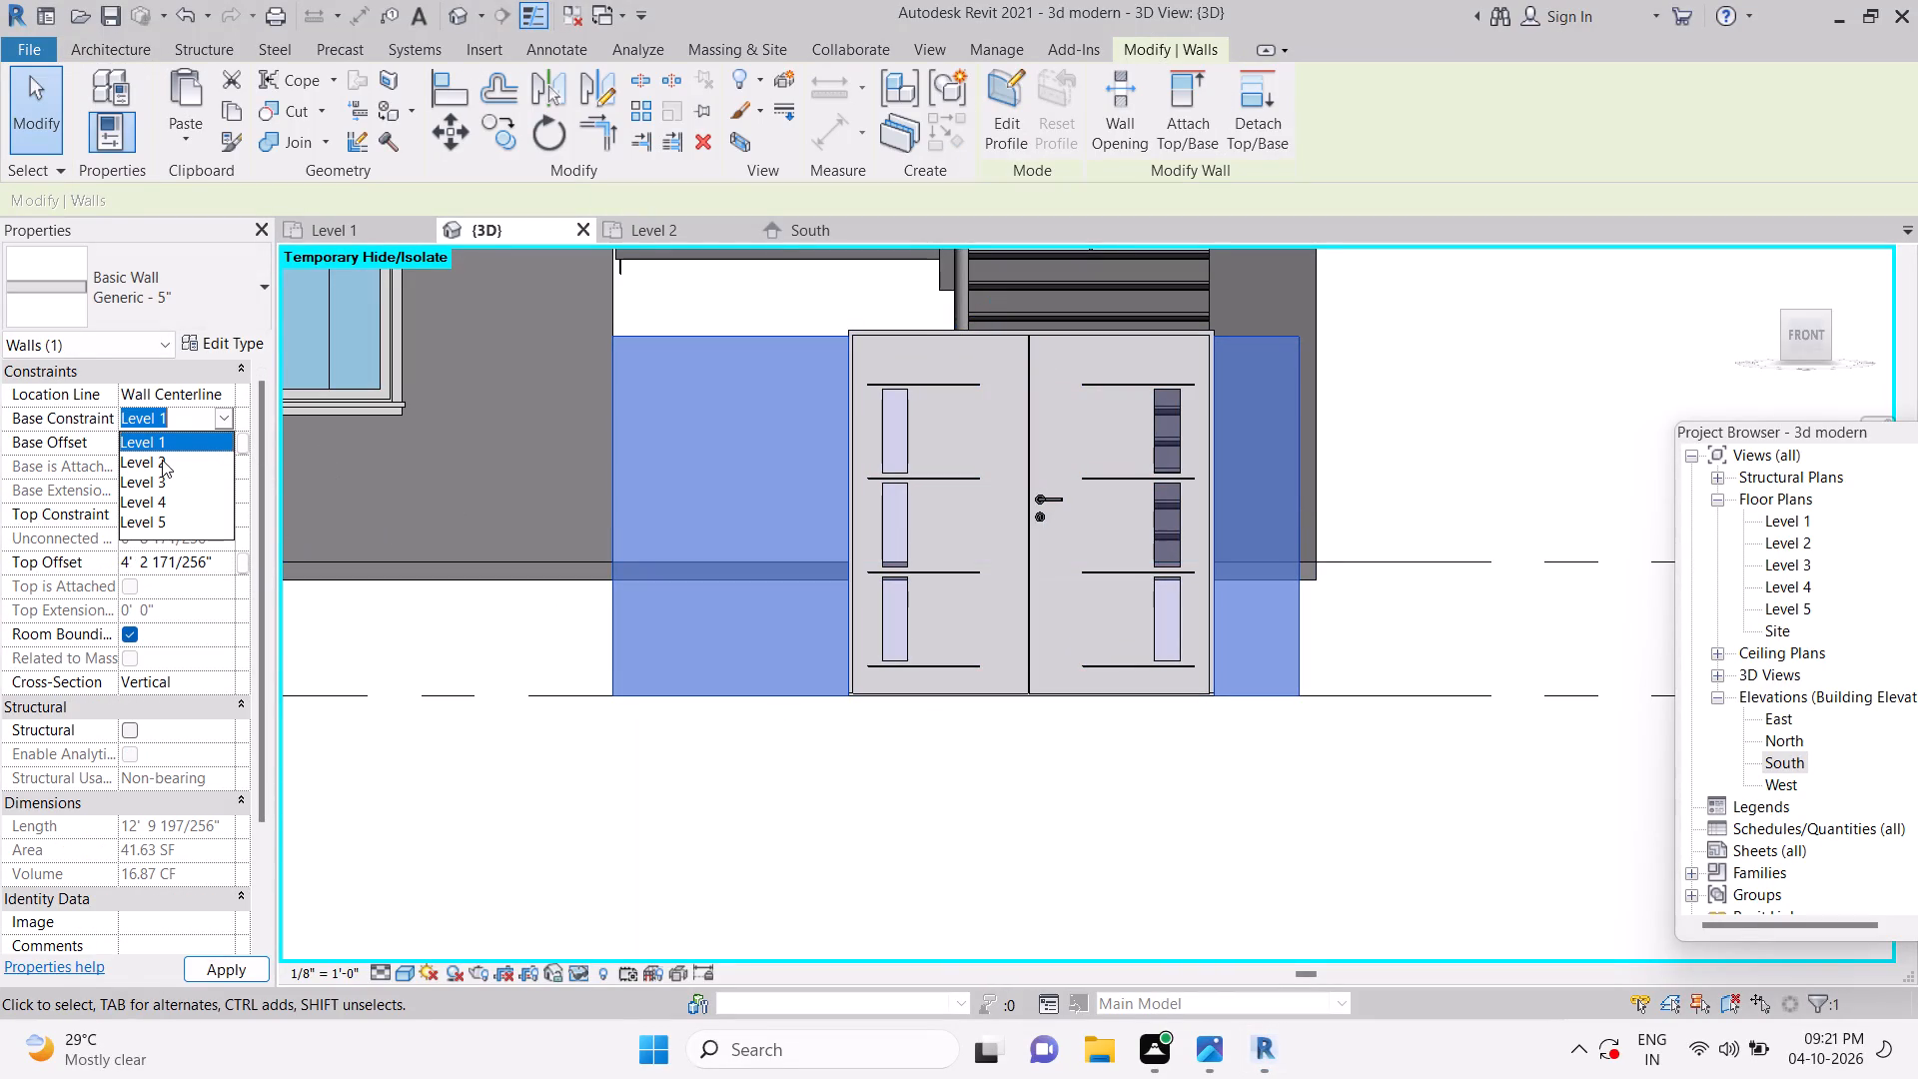
pyautogui.click(162, 460)
pyautogui.click(249, 965)
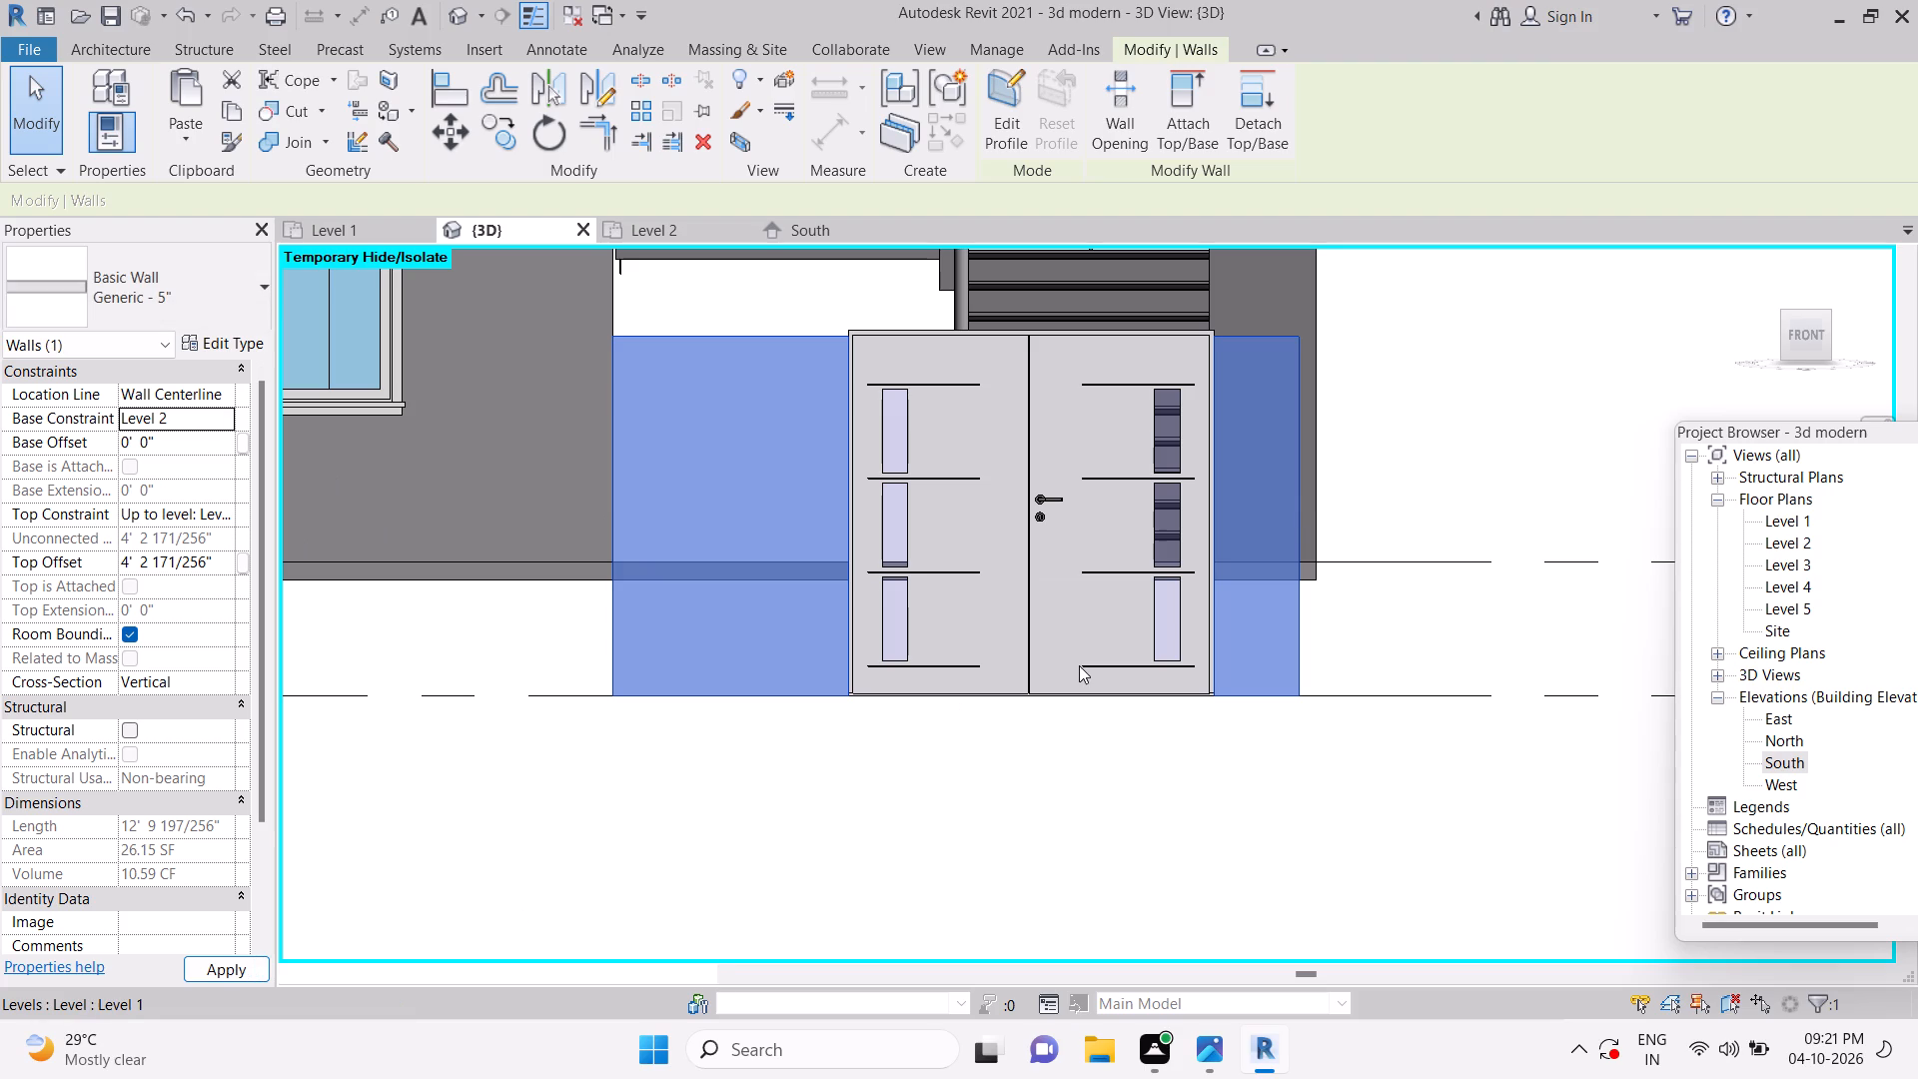
pyautogui.press('Escape')
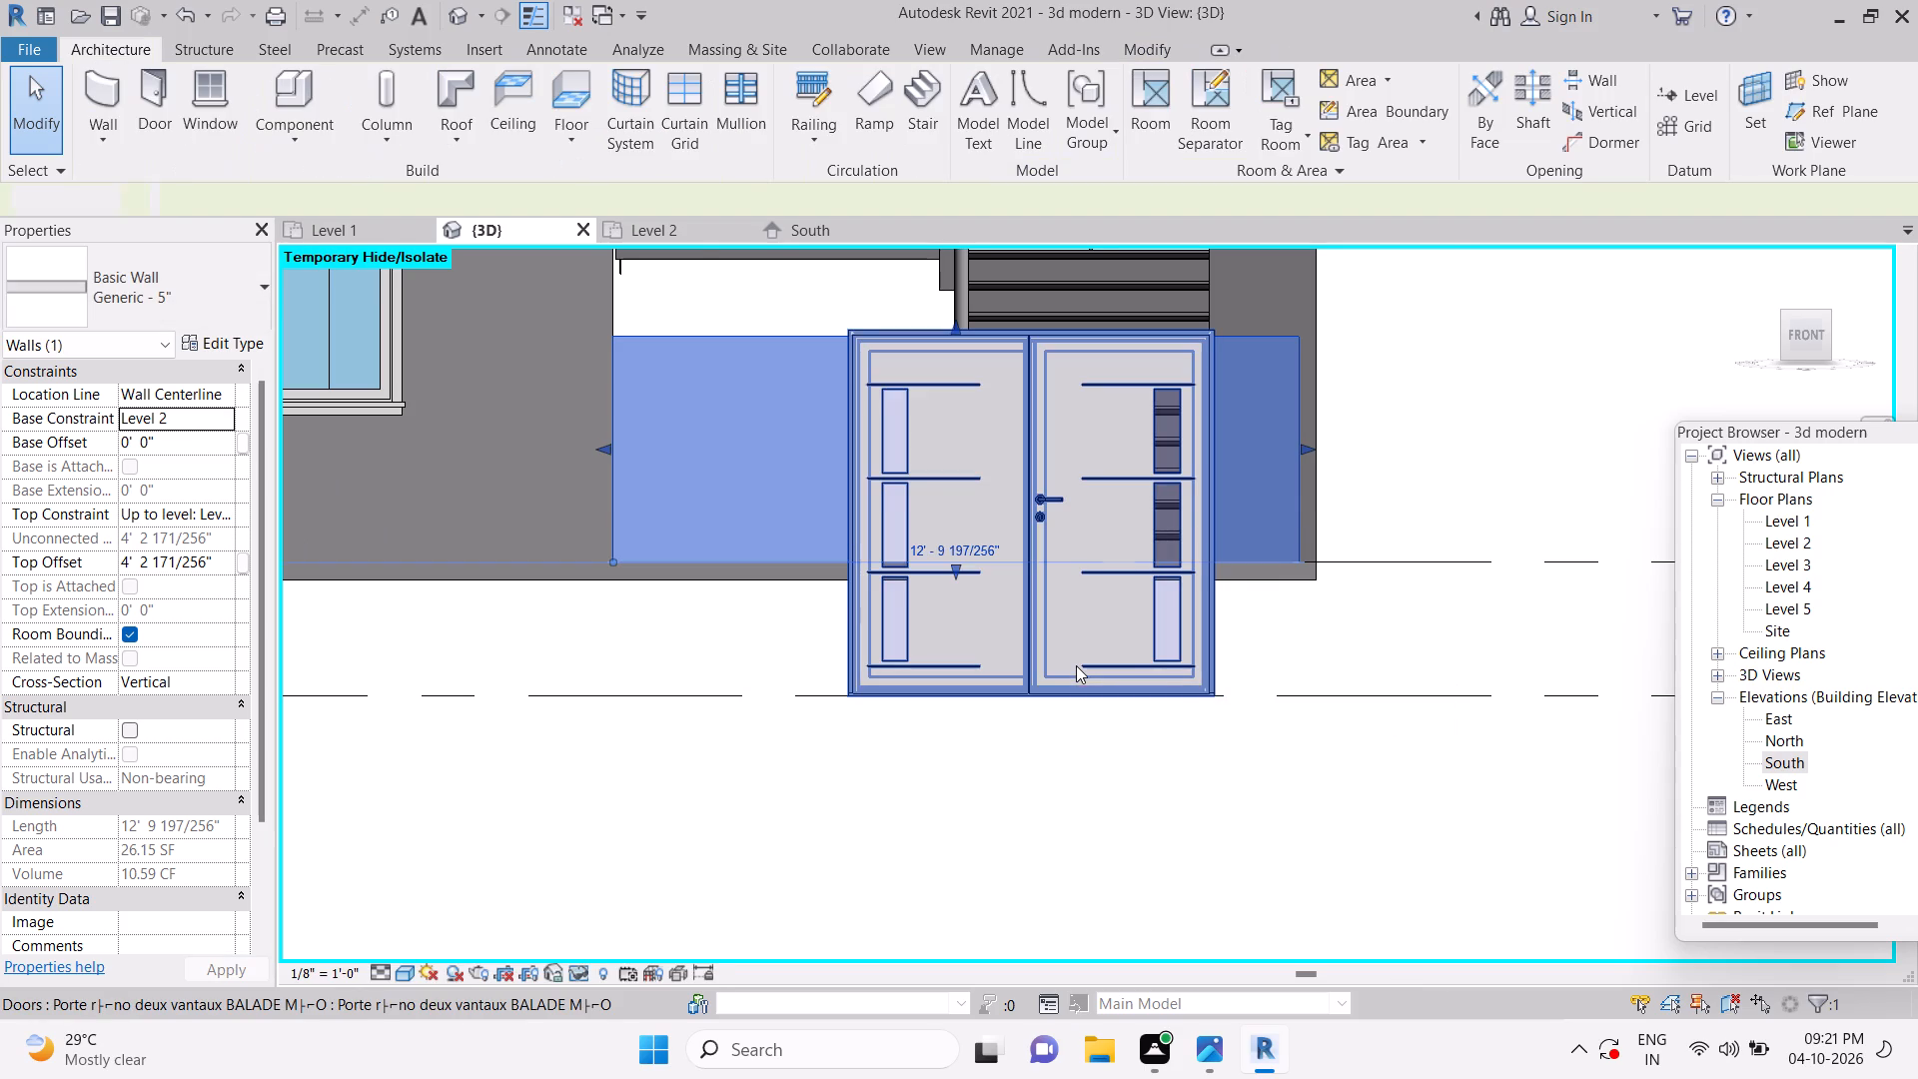
pyautogui.press('Escape')
pyautogui.press('Escape')
pyautogui.press('Escape')
# Delete the front double door that still stands on Level 1.
pyautogui.click(1211, 645)
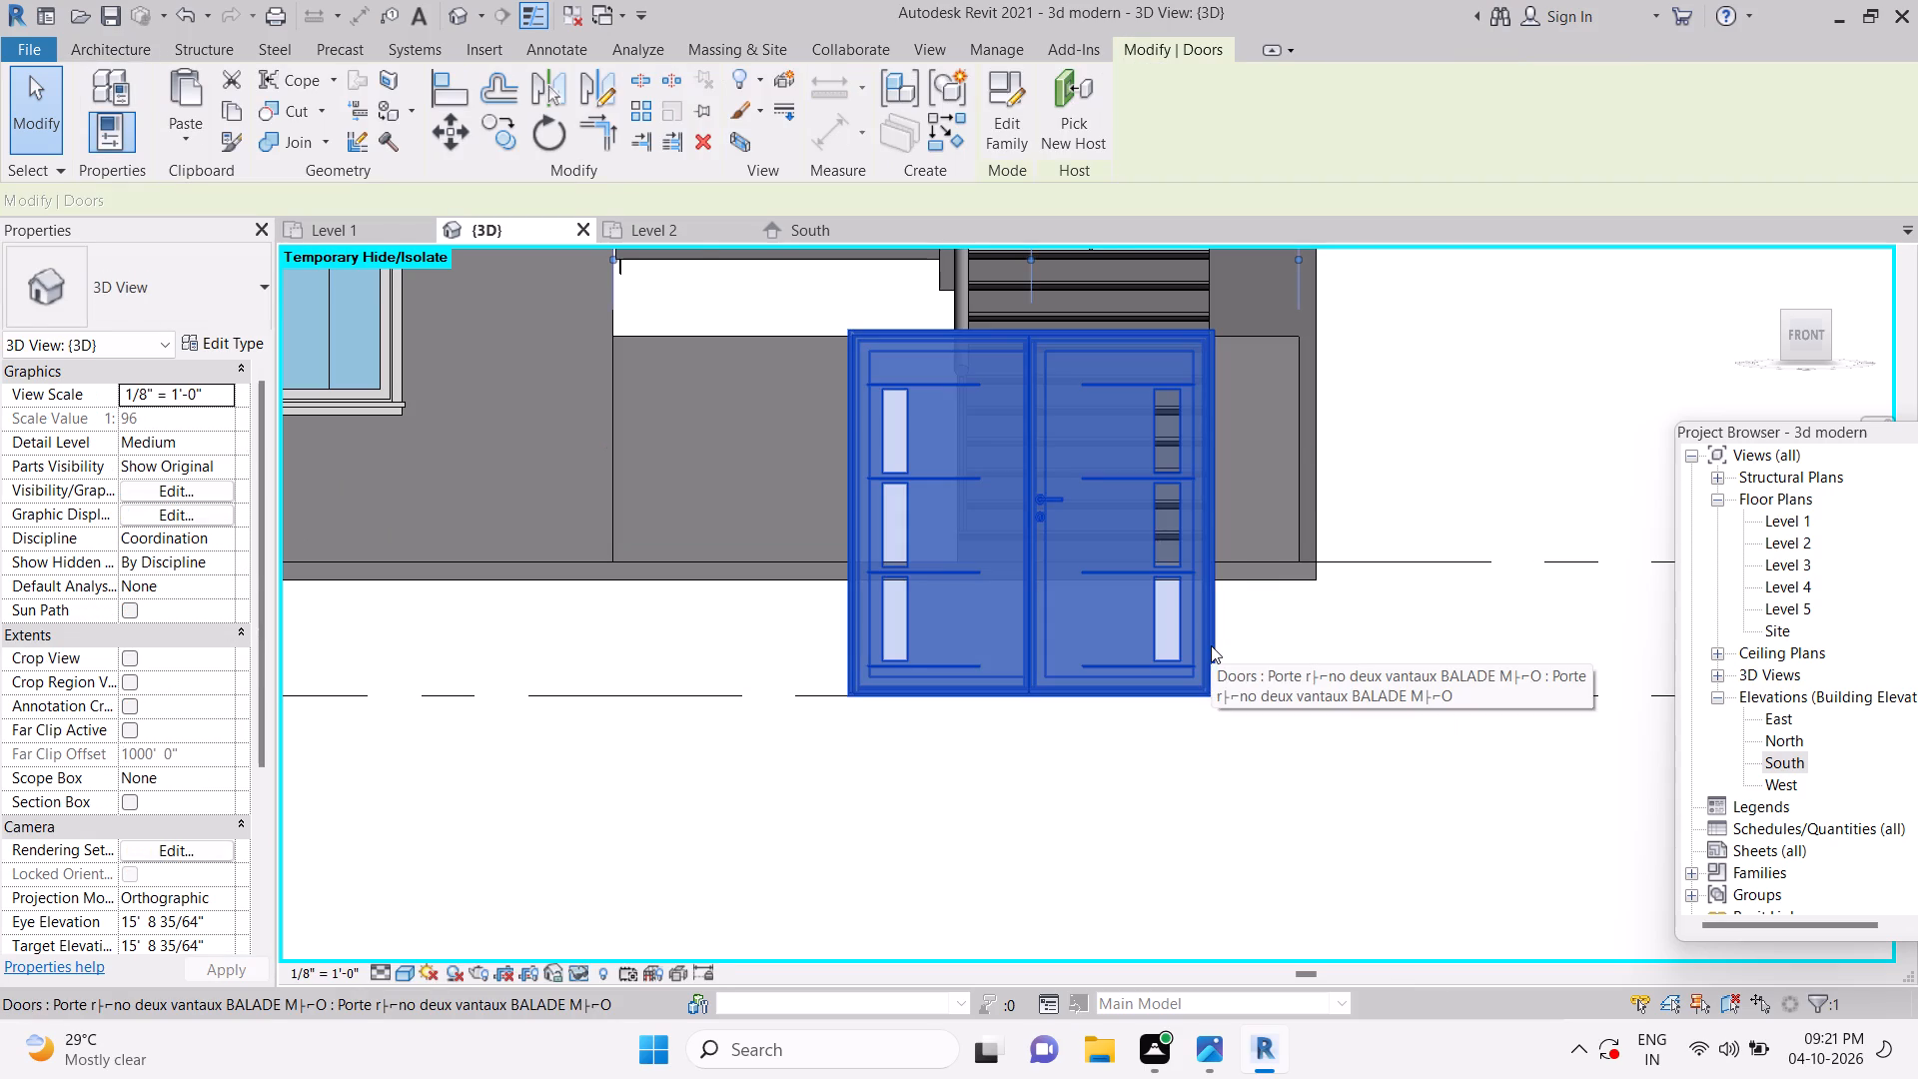
pyautogui.press('Delete')
# Place a new double door of the same type in the Level 2 wall near the staircase, about 3'-11" from its outer end.
pyautogui.click(159, 83)
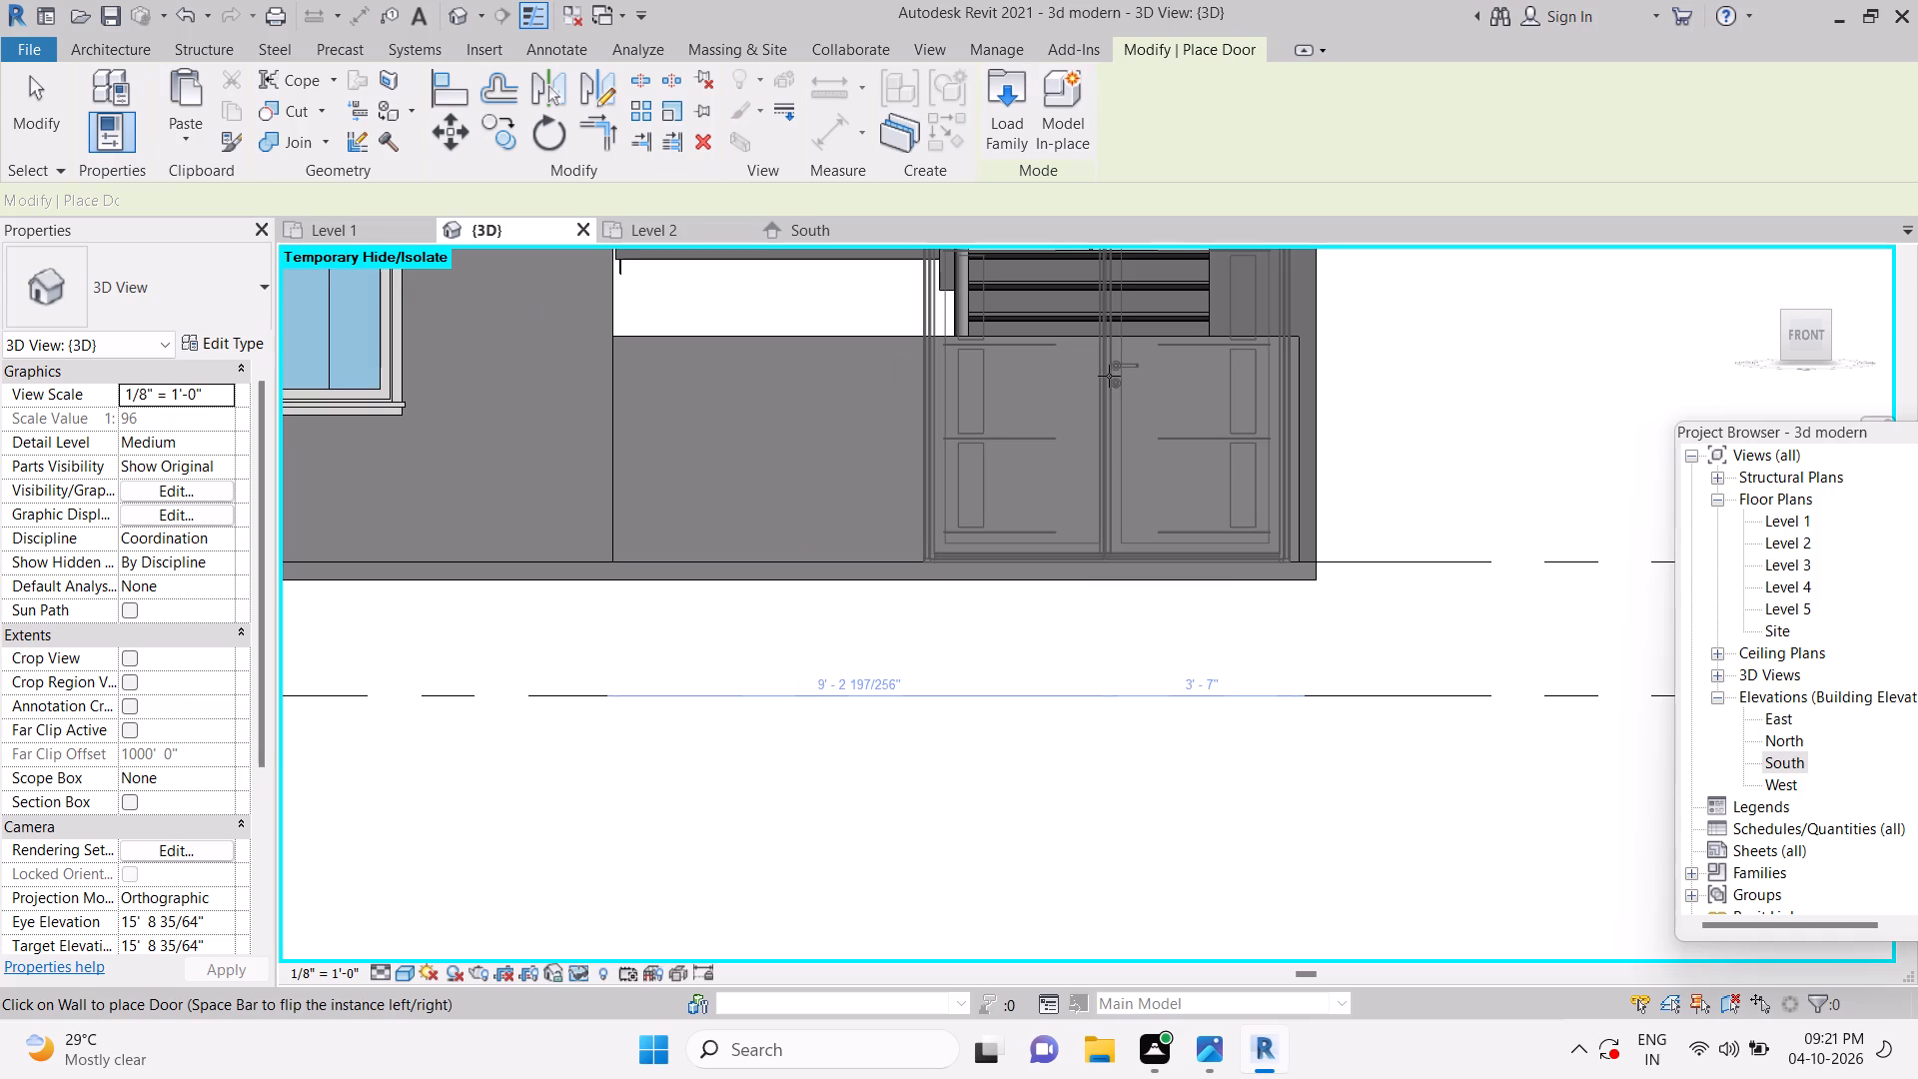
pyautogui.click(1088, 376)
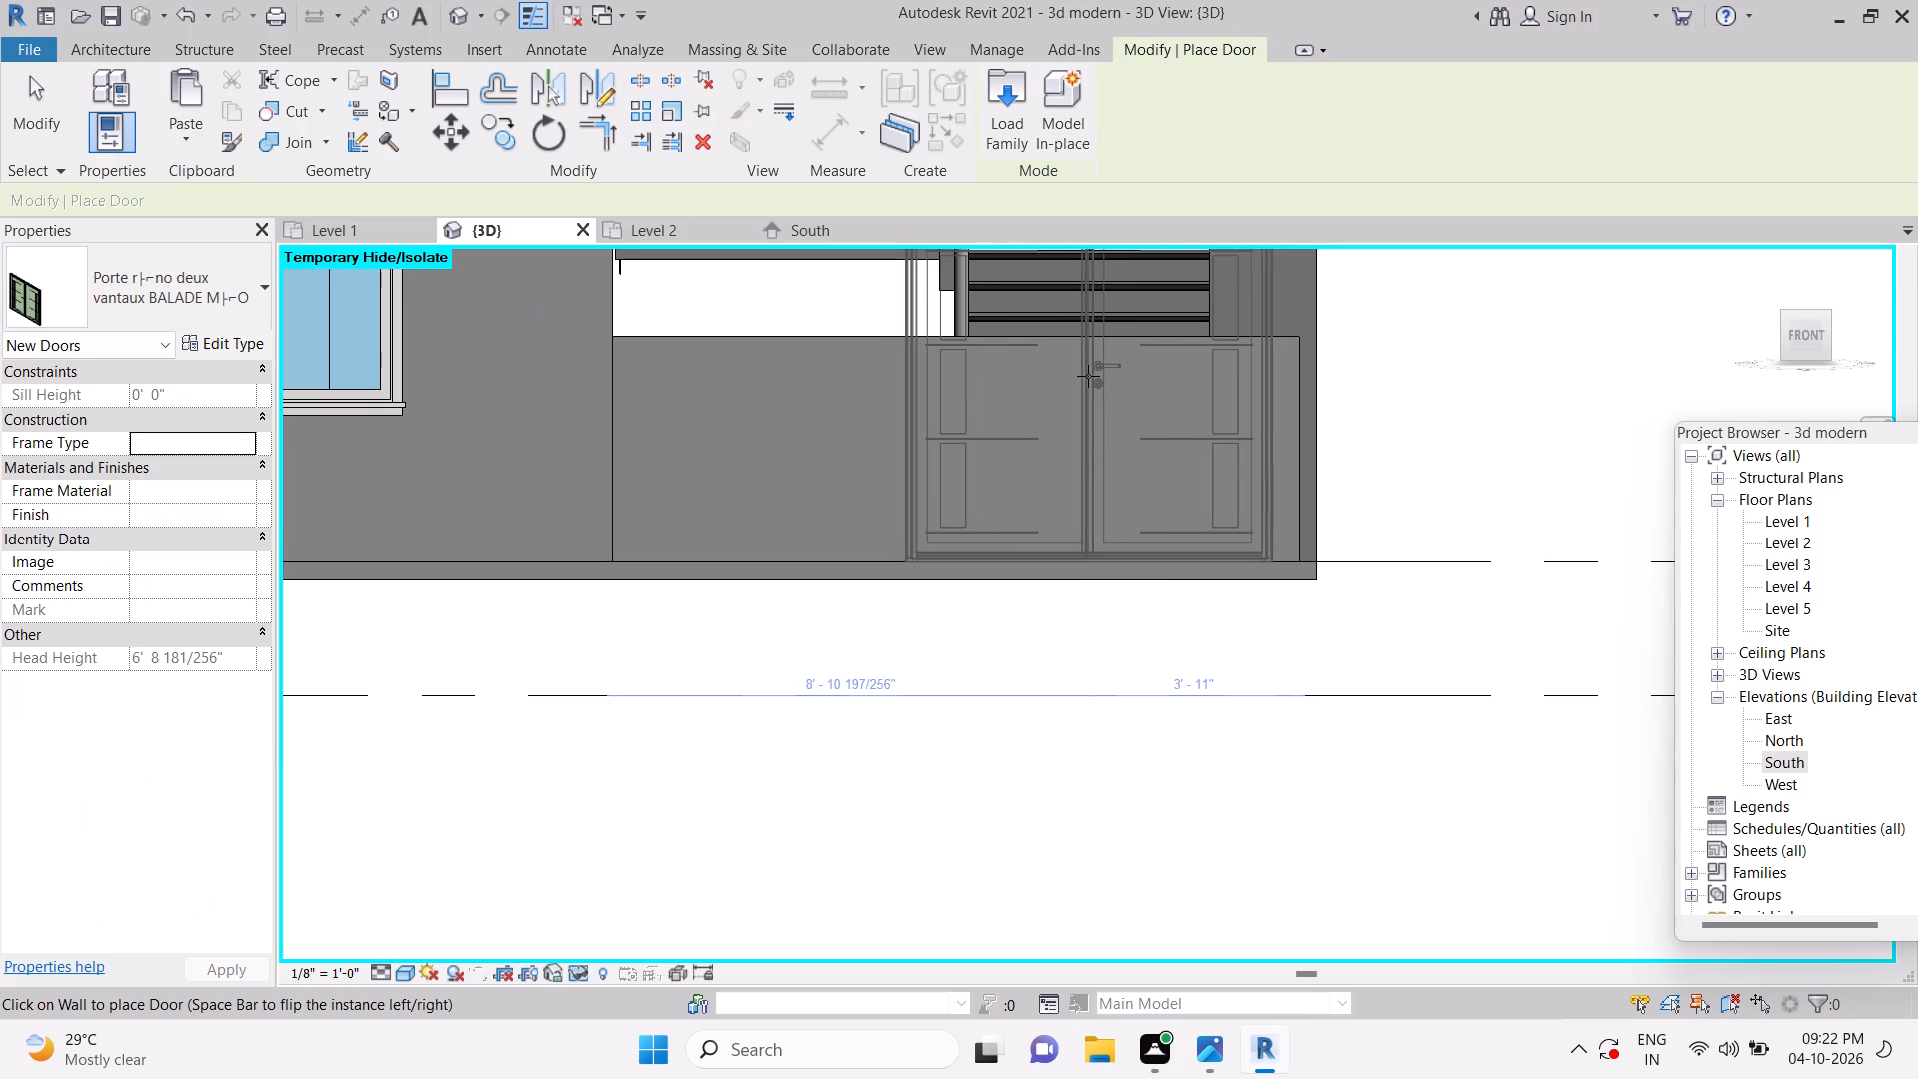
pyautogui.press('Escape')
pyautogui.press('Escape')
pyautogui.press('Escape')
# Reset the temporary hide/isolate in the 3D view to bring back the hidden elements.
pyautogui.scroll(-2, 1187, 661)
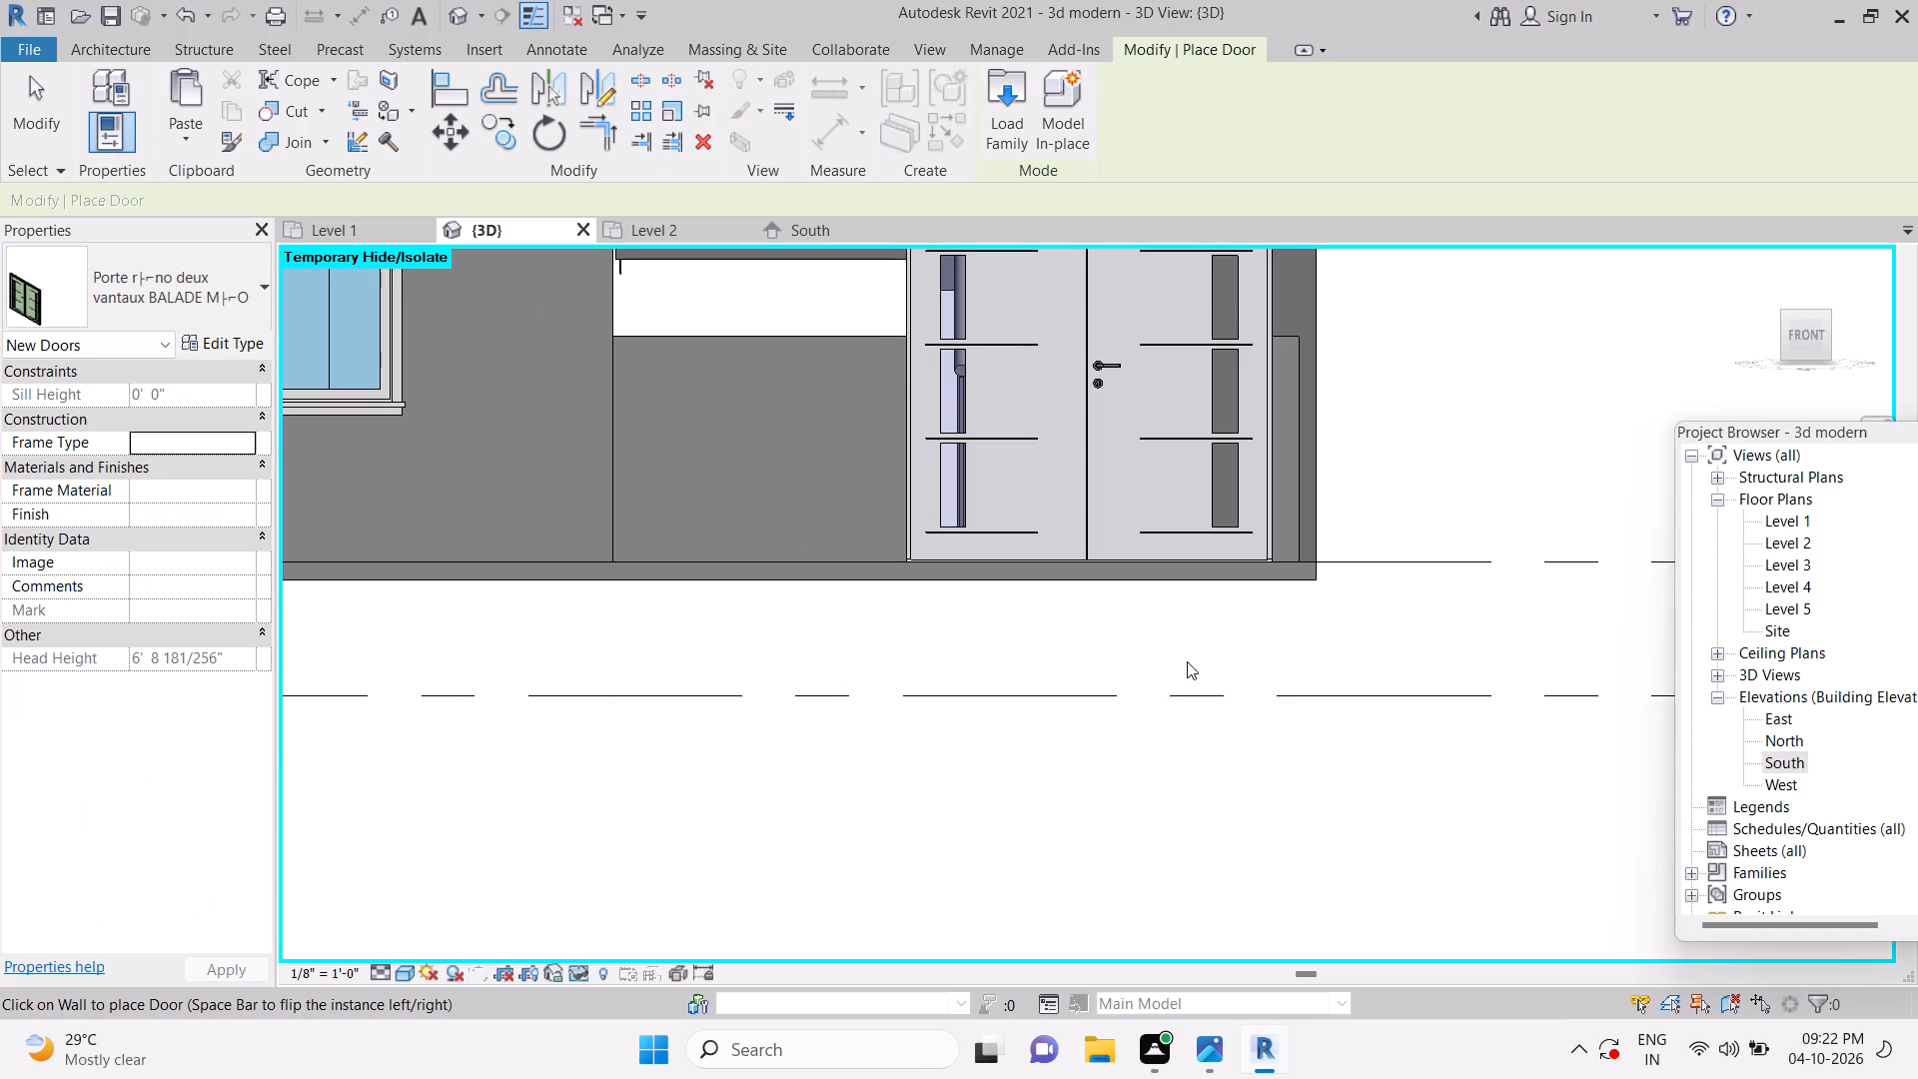
pyautogui.scroll(-3, 1187, 661)
pyautogui.keyDown('shift'); pyautogui.moveTo(1371, 671); pyautogui.dragTo(1182, 802, button='middle'); pyautogui.keyUp('shift')
pyautogui.scroll(1, 1342, 688)
pyautogui.keyDown('shift'); pyautogui.moveTo(1340, 689); pyautogui.dragTo(1205, 805, button='middle'); pyautogui.keyUp('shift')
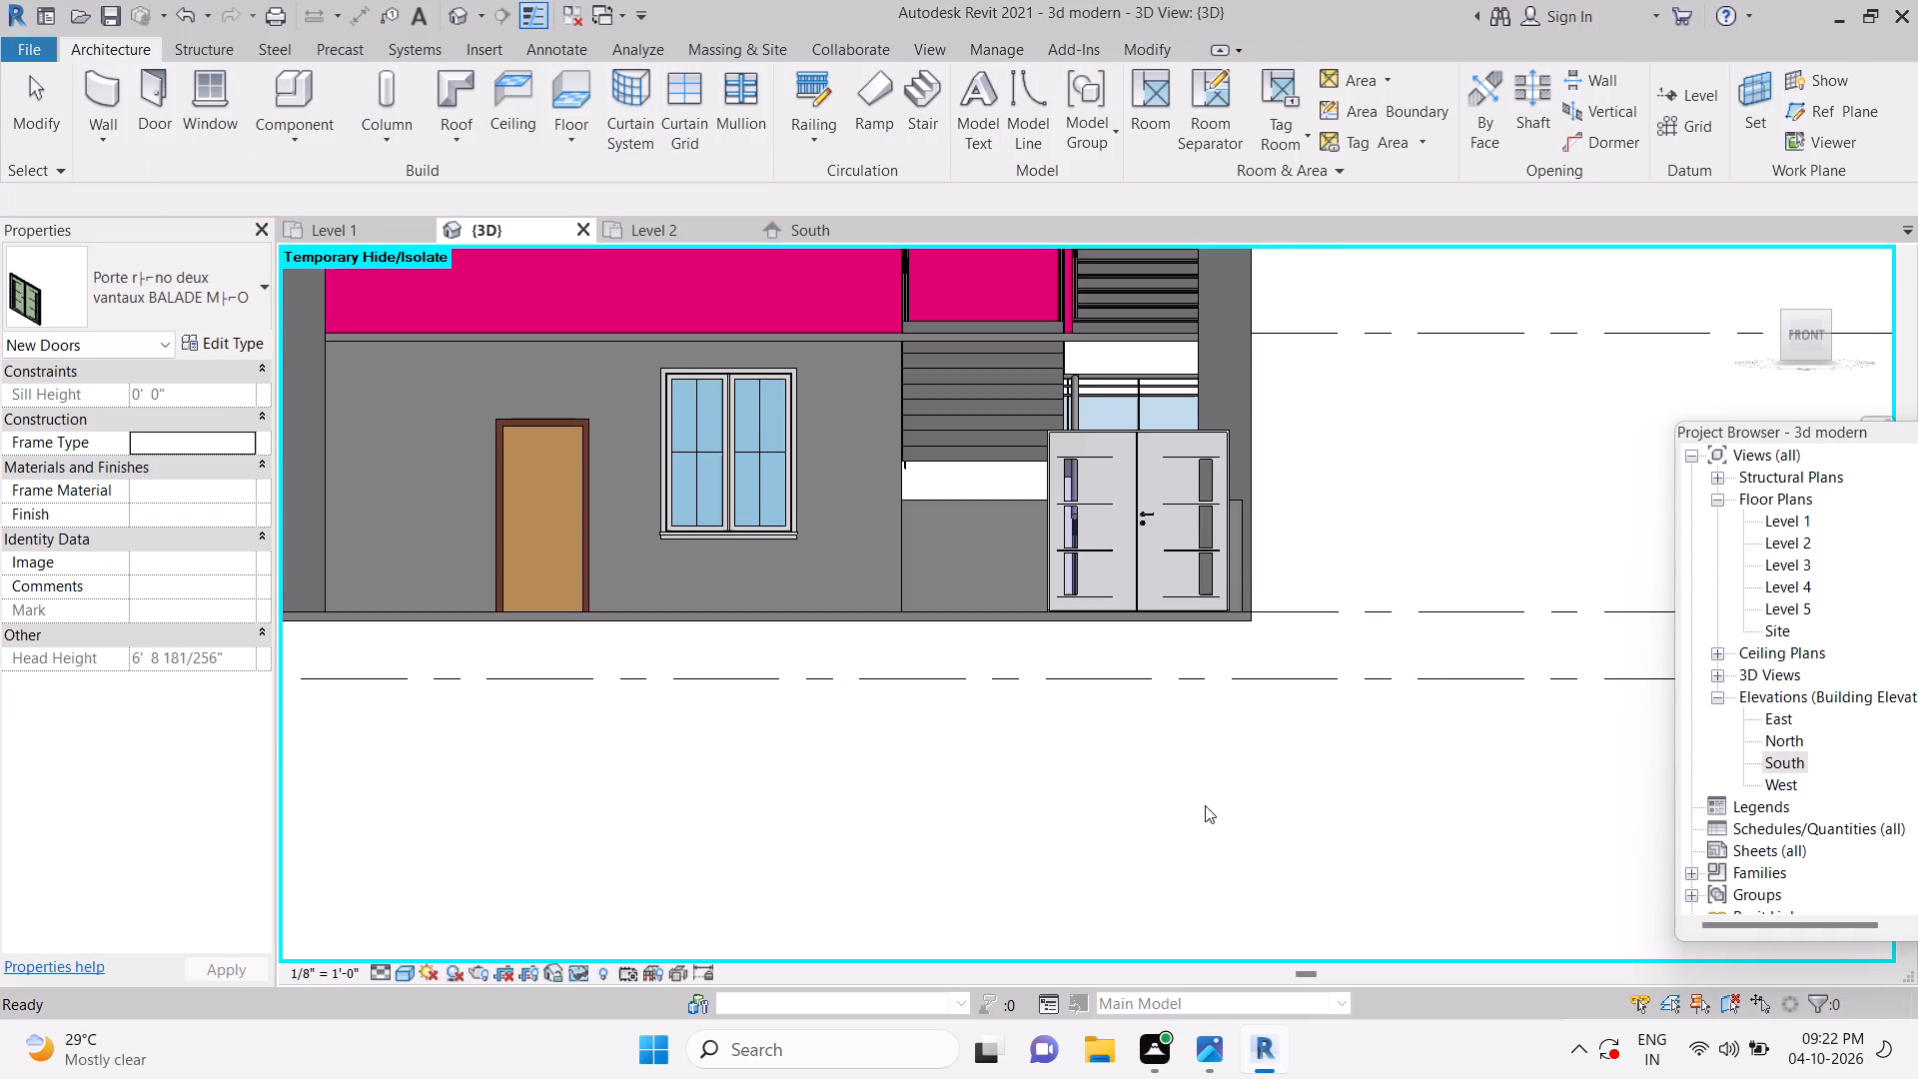
pyautogui.keyDown('shift'); pyautogui.moveTo(1205, 805); pyautogui.dragTo(1198, 809, button='middle'); pyautogui.keyUp('shift')
pyautogui.keyDown('shift'); pyautogui.moveTo(1269, 713); pyautogui.dragTo(1118, 829, button='middle'); pyautogui.keyUp('shift')
pyautogui.moveTo(1106, 760); pyautogui.dragTo(1108, 757, button='middle')
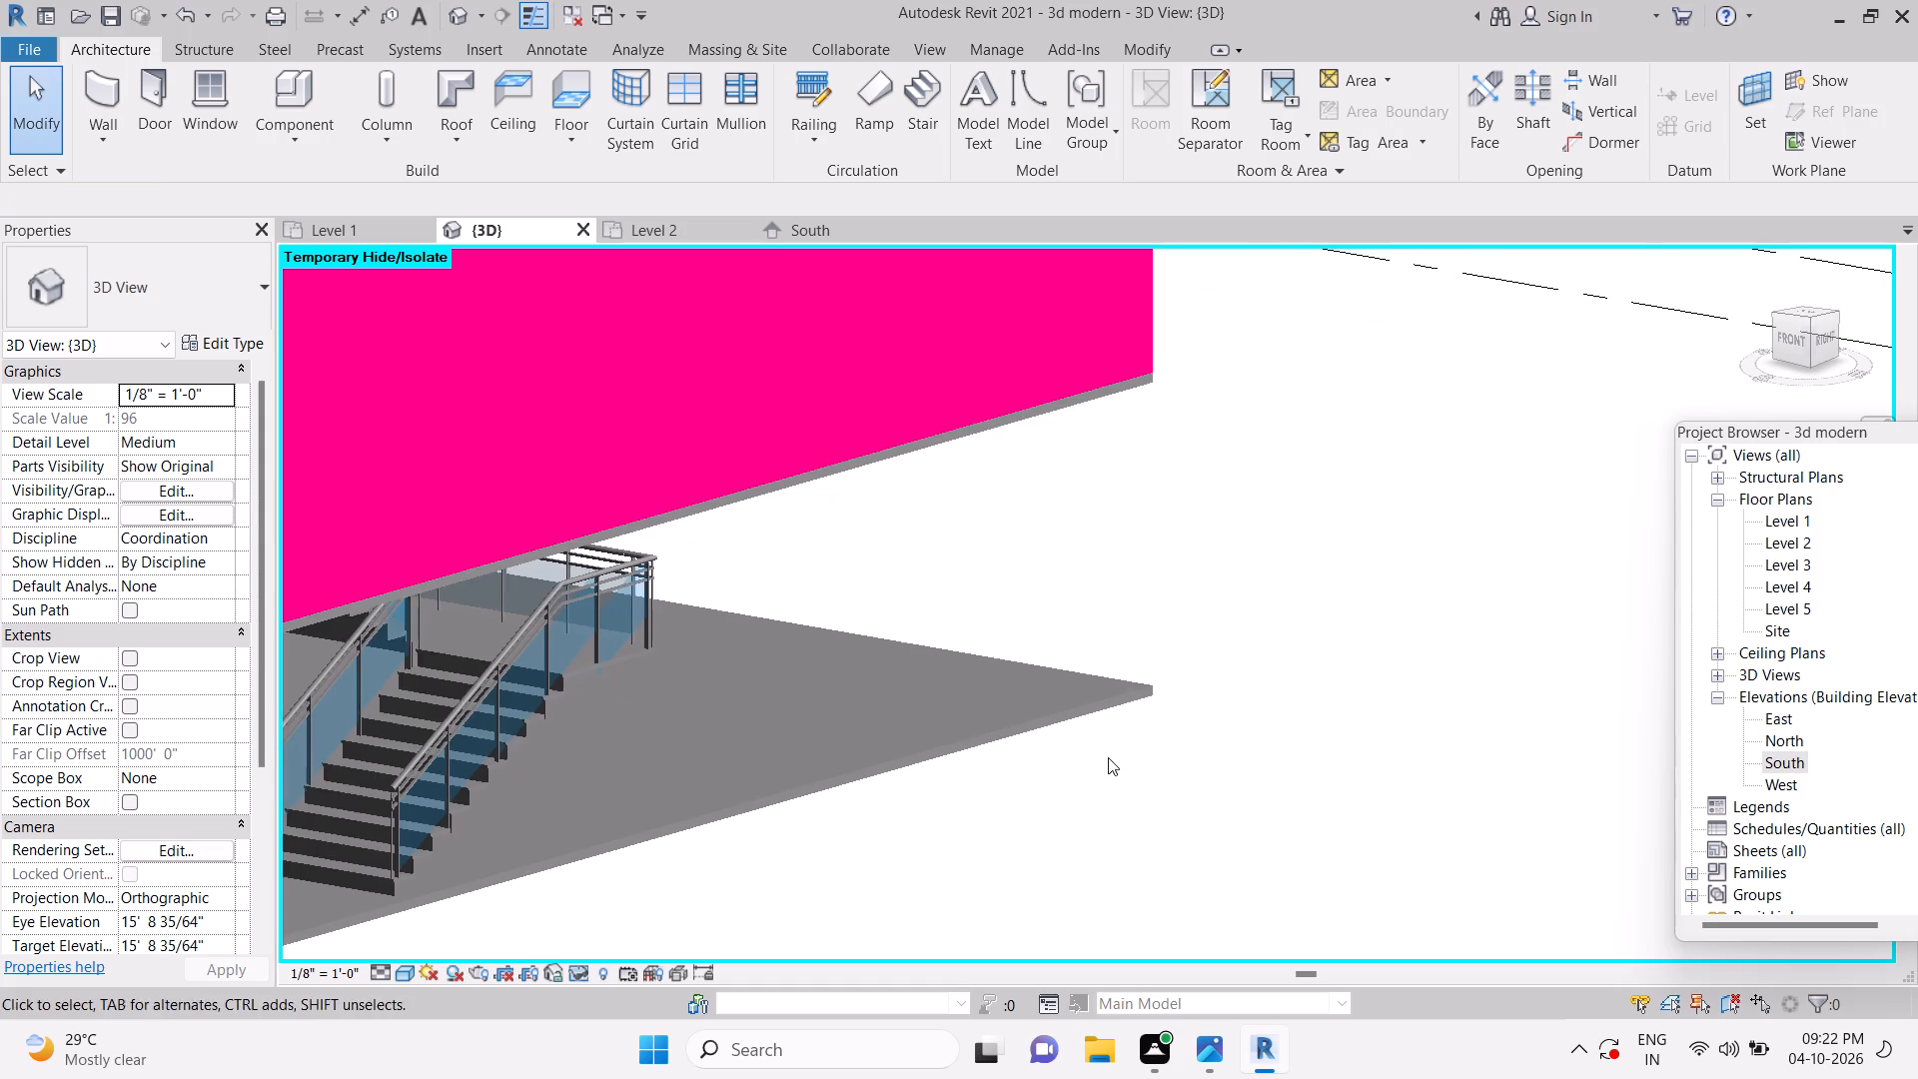
pyautogui.moveTo(1108, 757); pyautogui.dragTo(1500, 574, button='middle')
pyautogui.scroll(1, 1481, 600)
pyautogui.scroll(-4, 1177, 684)
pyautogui.moveTo(978, 773); pyautogui.dragTo(1202, 733, button='middle')
pyautogui.scroll(1, 978, 773)
pyautogui.press('Escape')
pyautogui.press('Escape')
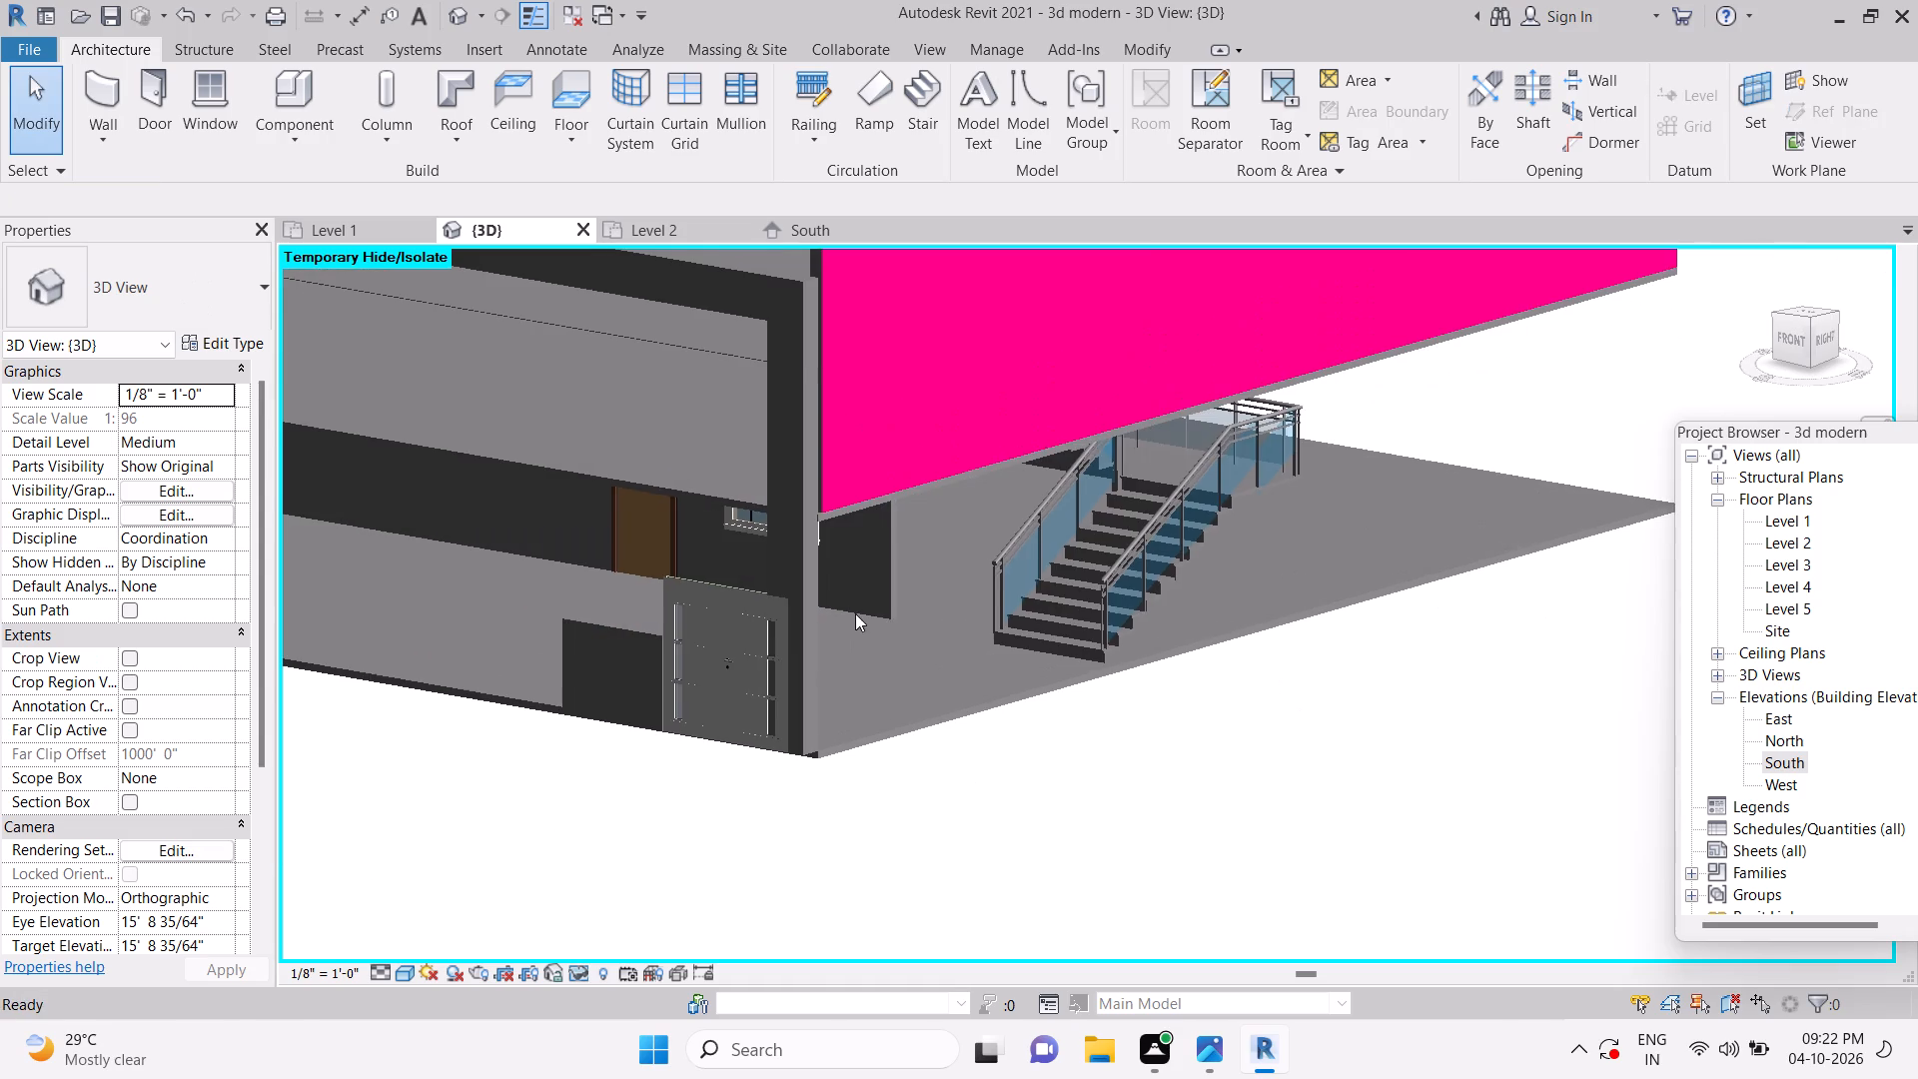
pyautogui.write('hr')
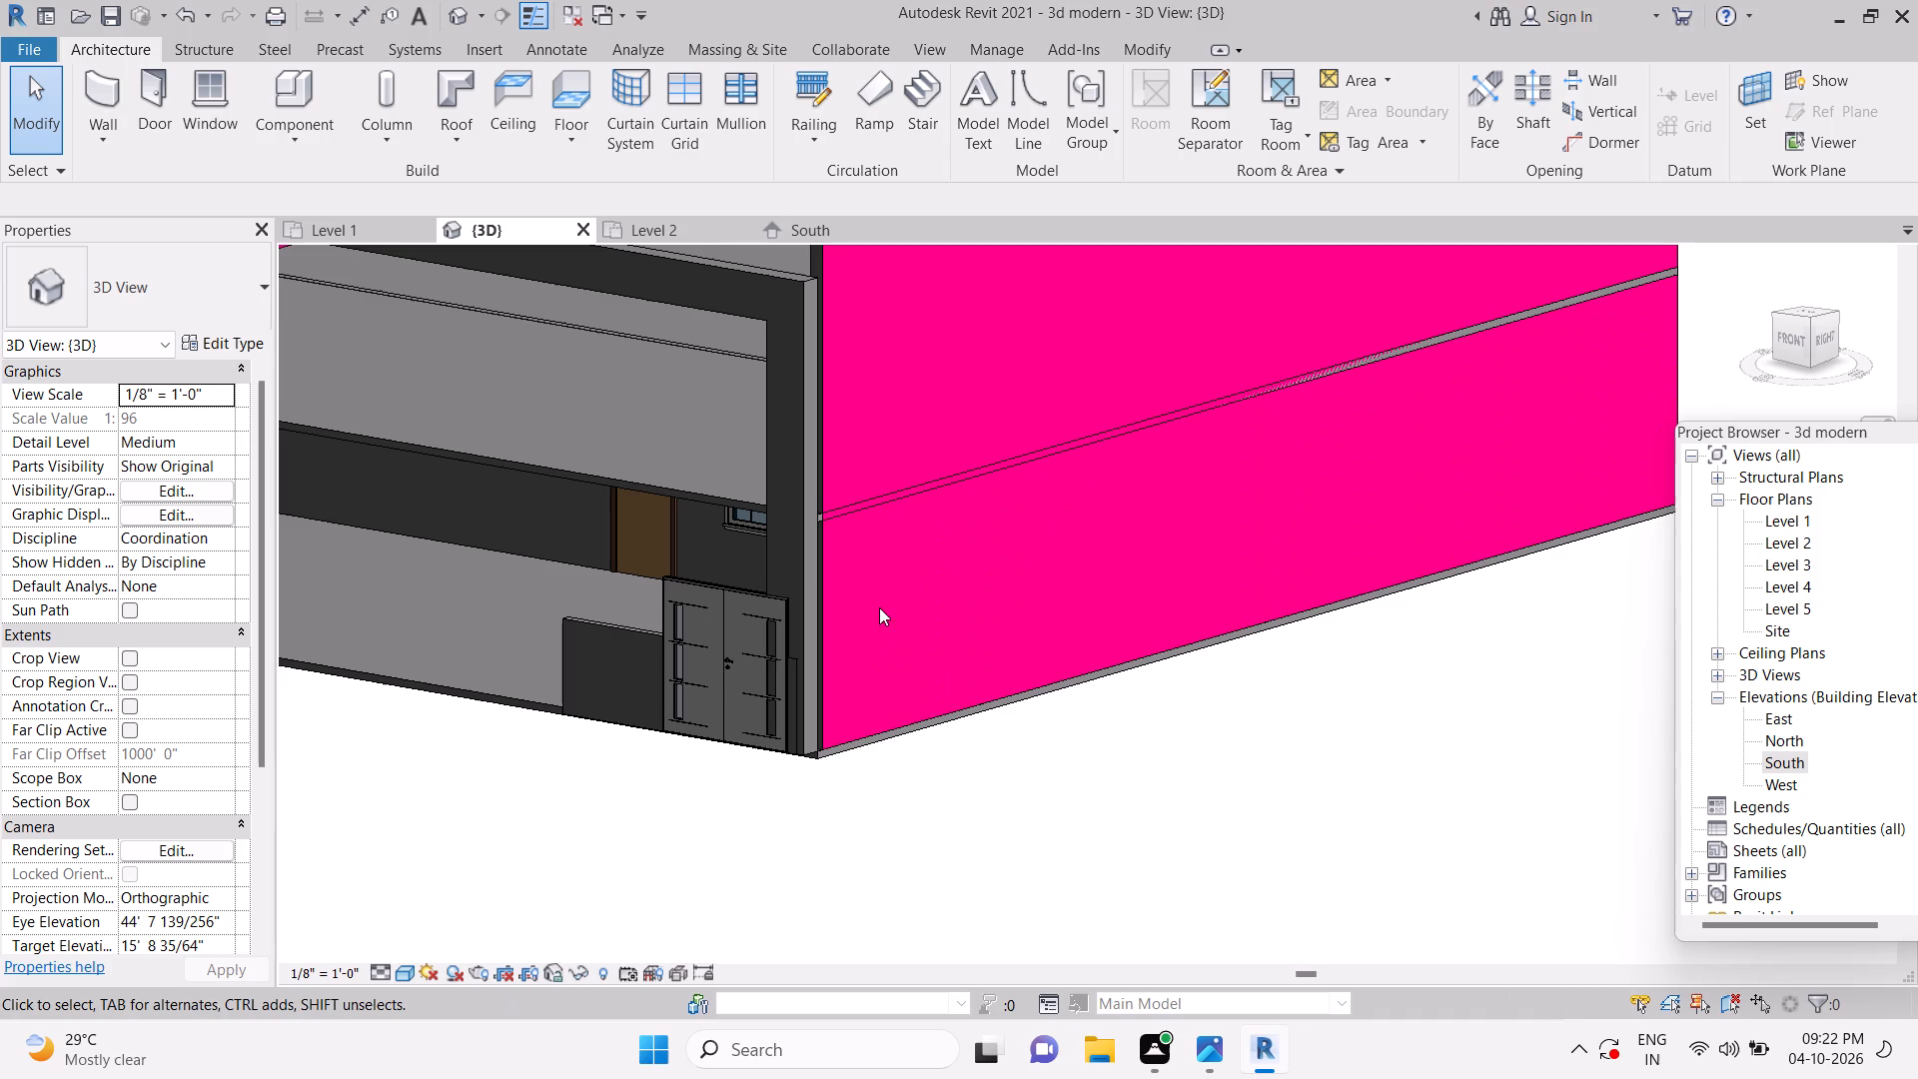
# Save the project.
pyautogui.hotkey('ctrl', 's')
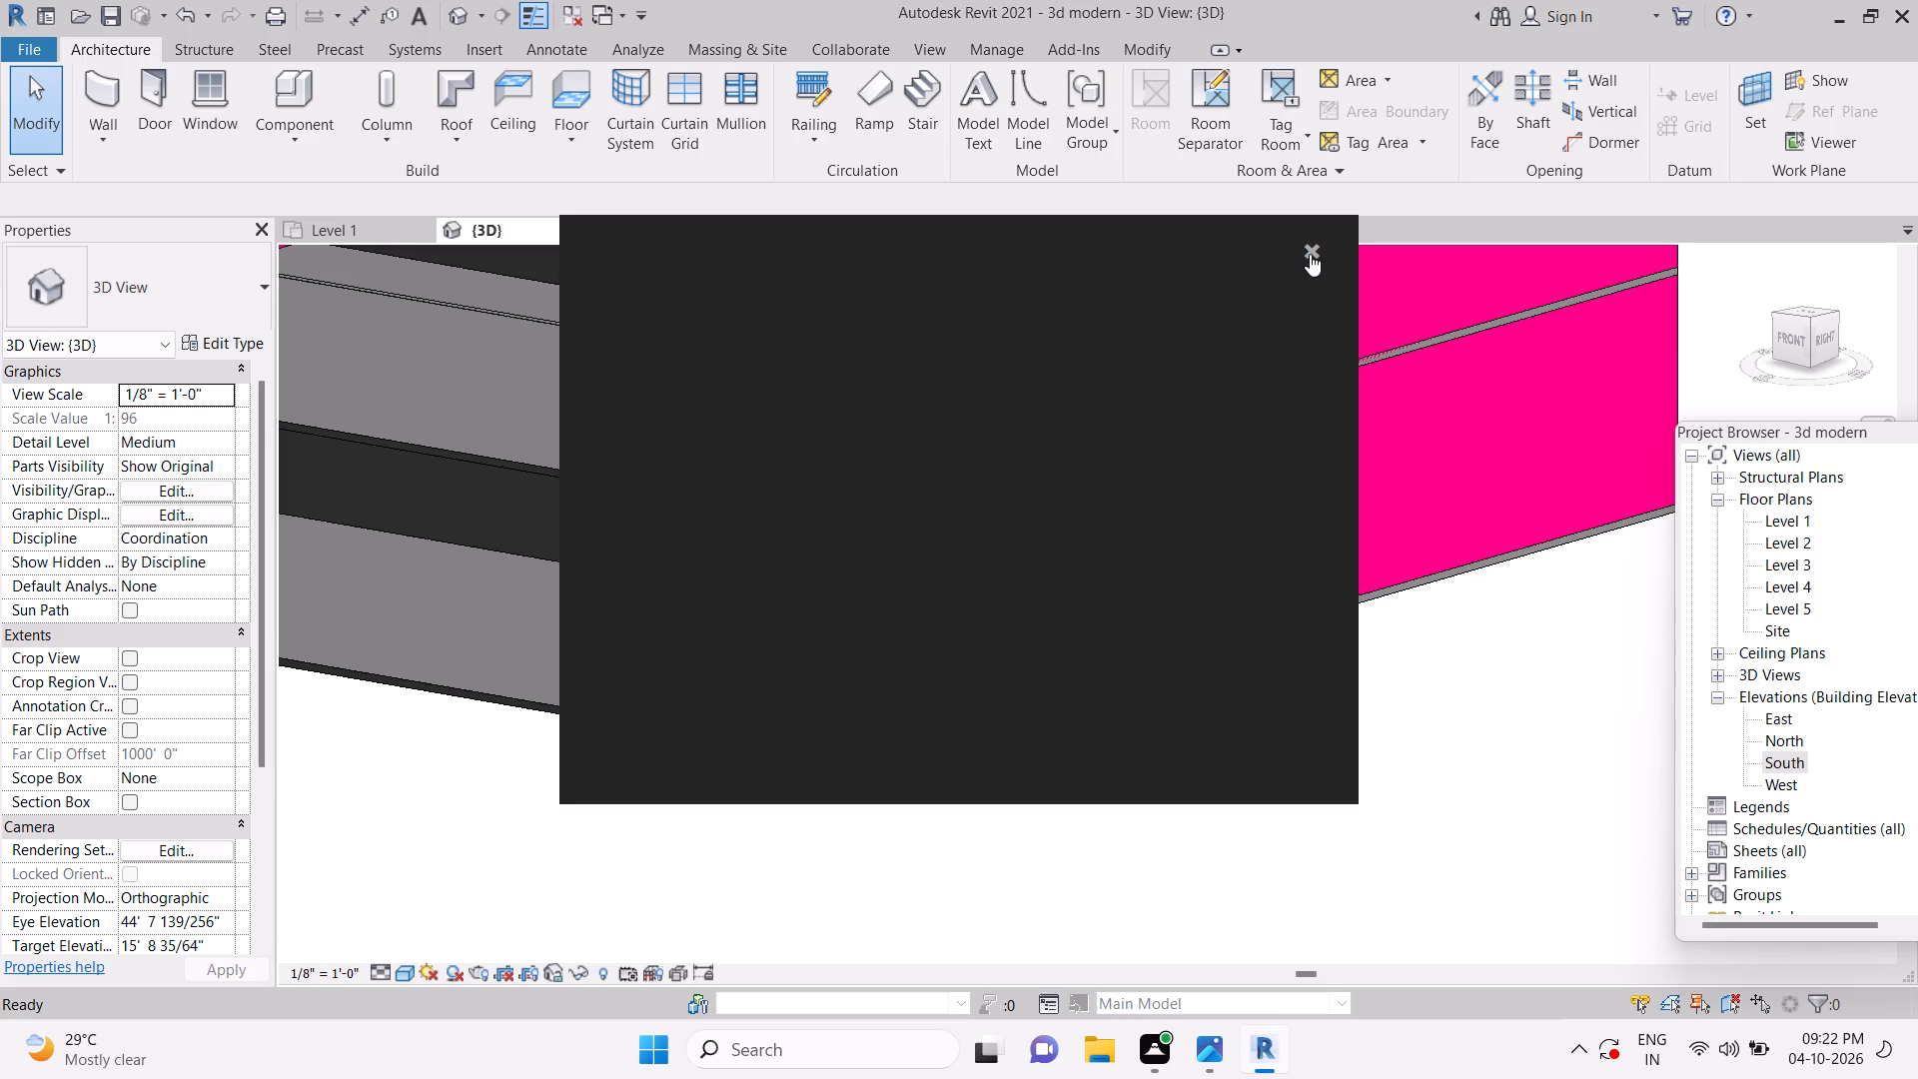
# Dismiss the notification card.
pyautogui.click(1311, 251)
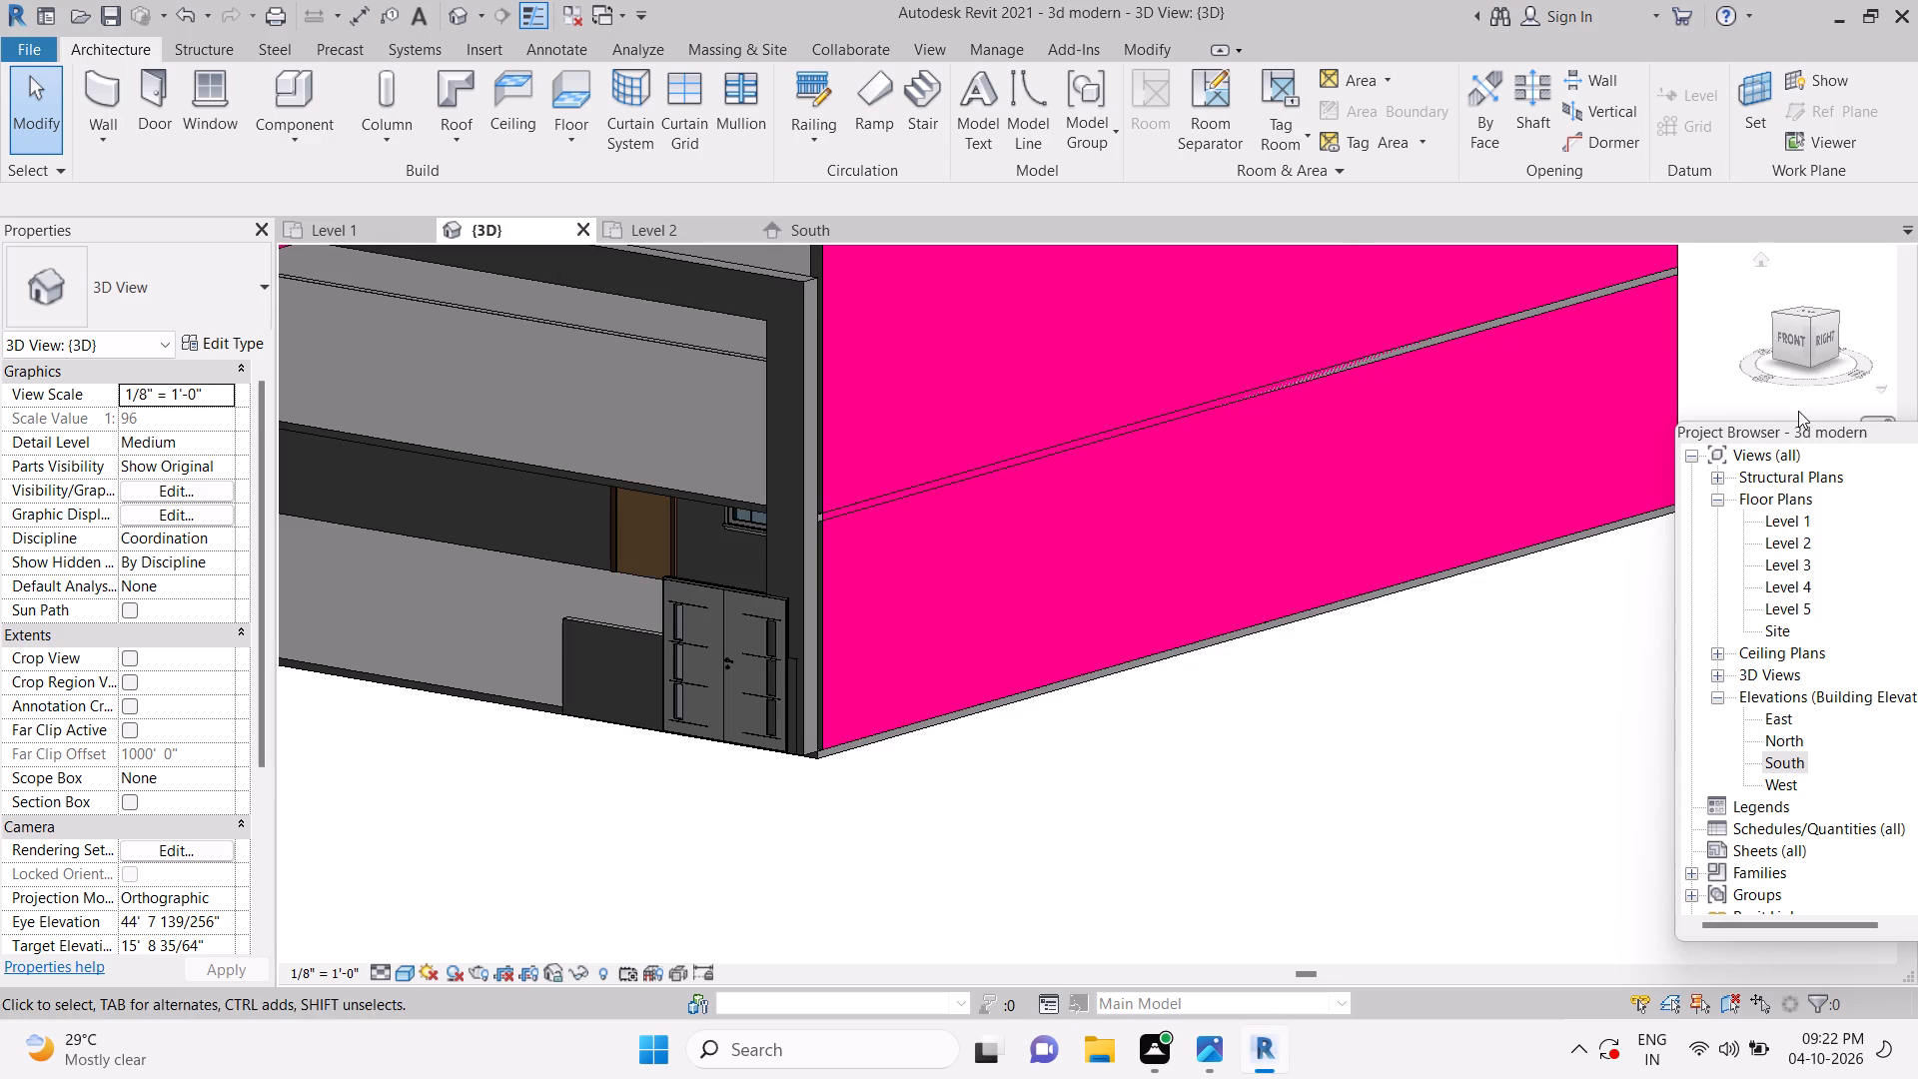
# In the Front view, nudge the new double door sideways until its centre is 4'-11" from the low wall's outer end.
pyautogui.click(1799, 337)
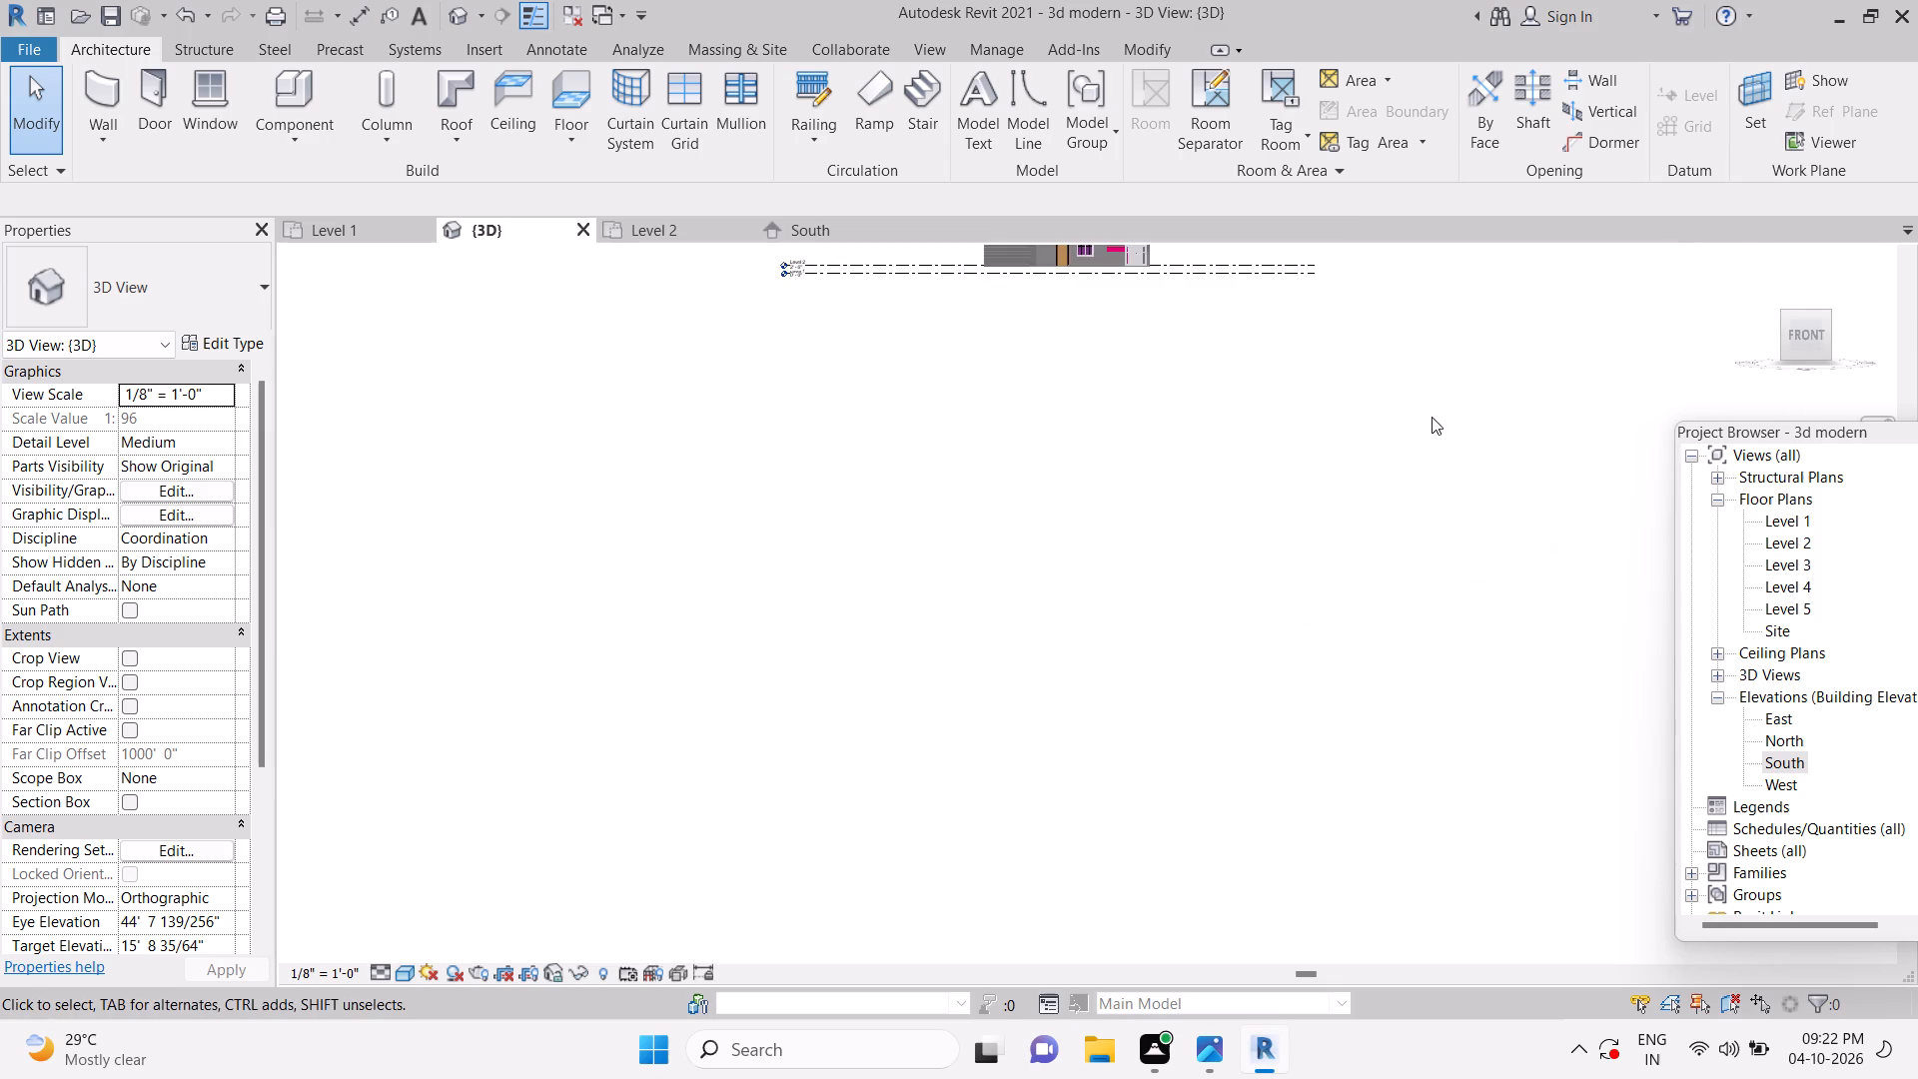
pyautogui.scroll(5, 1175, 578)
pyautogui.scroll(14, 1177, 709)
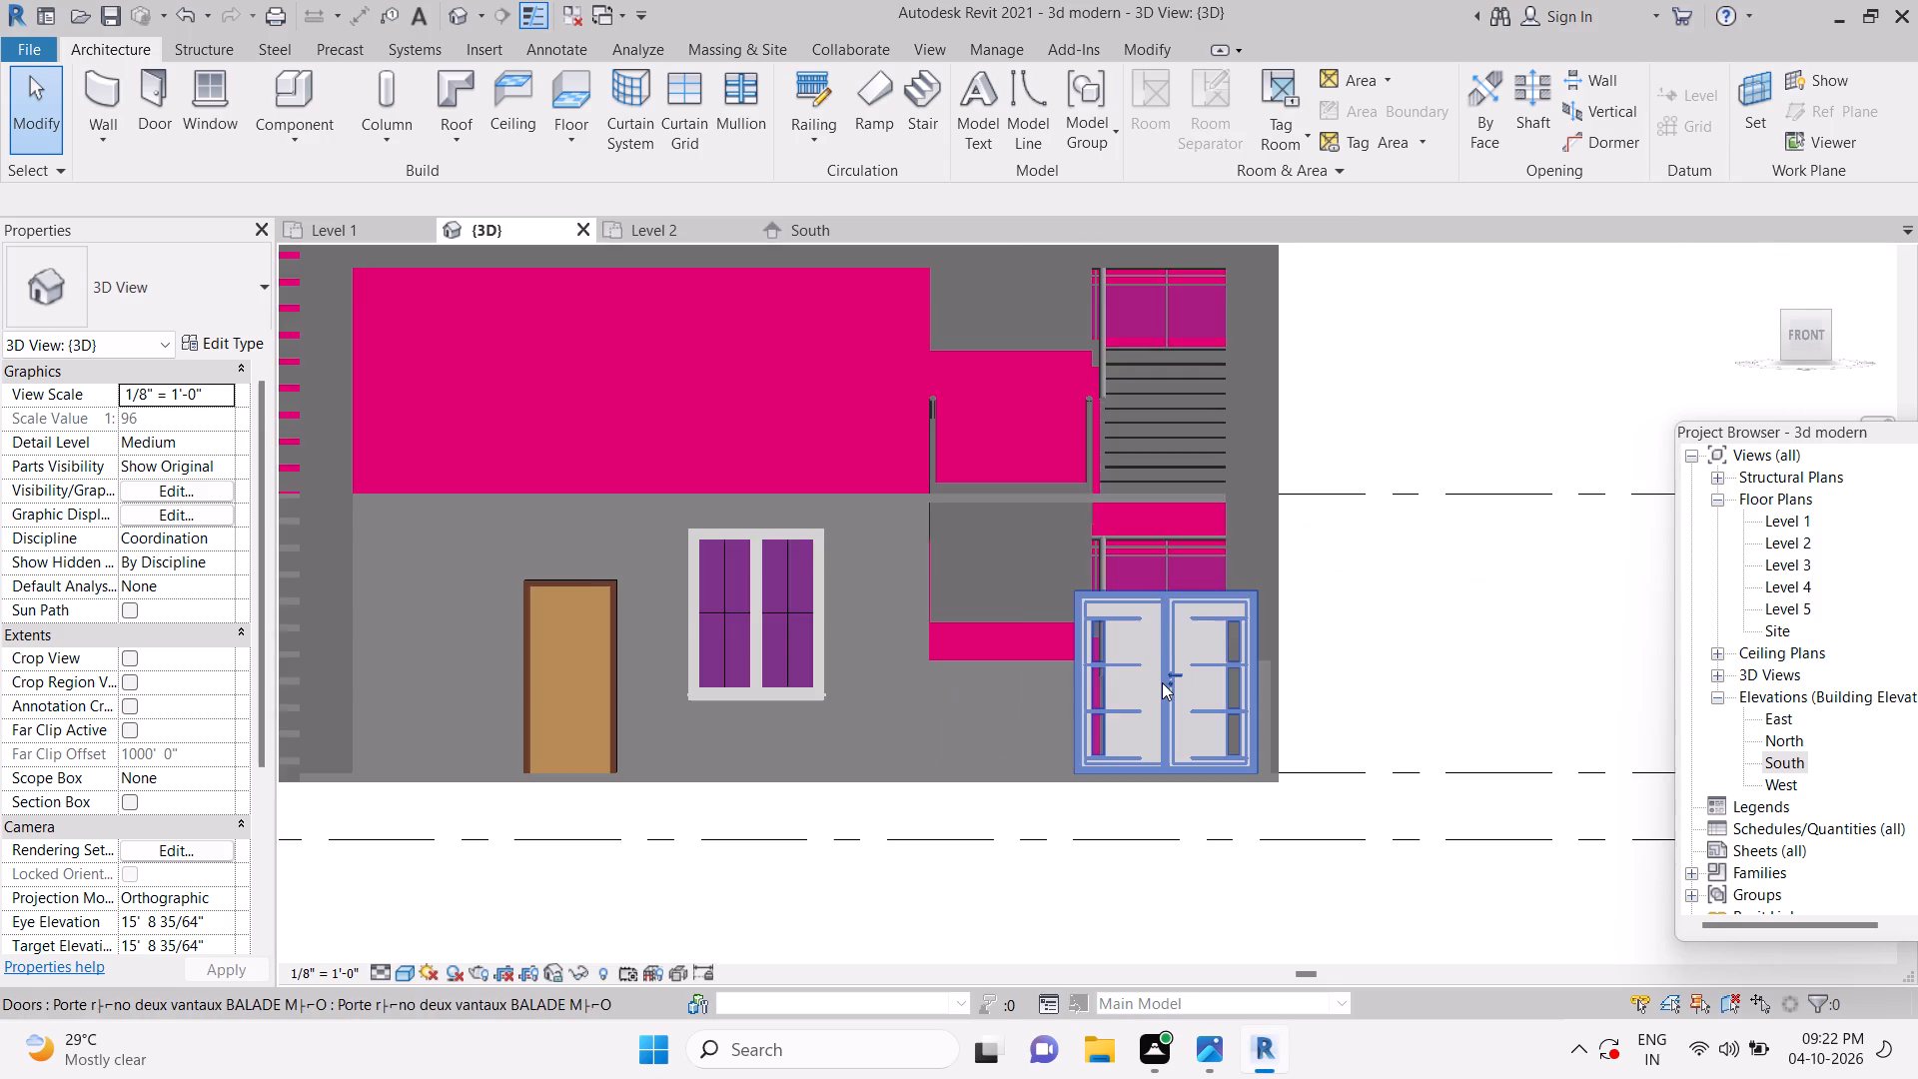
pyautogui.scroll(1, 1162, 682)
pyautogui.moveTo(1214, 644); pyautogui.dragTo(1270, 543, button='middle')
pyautogui.scroll(-3, 1270, 543)
pyautogui.press('Escape')
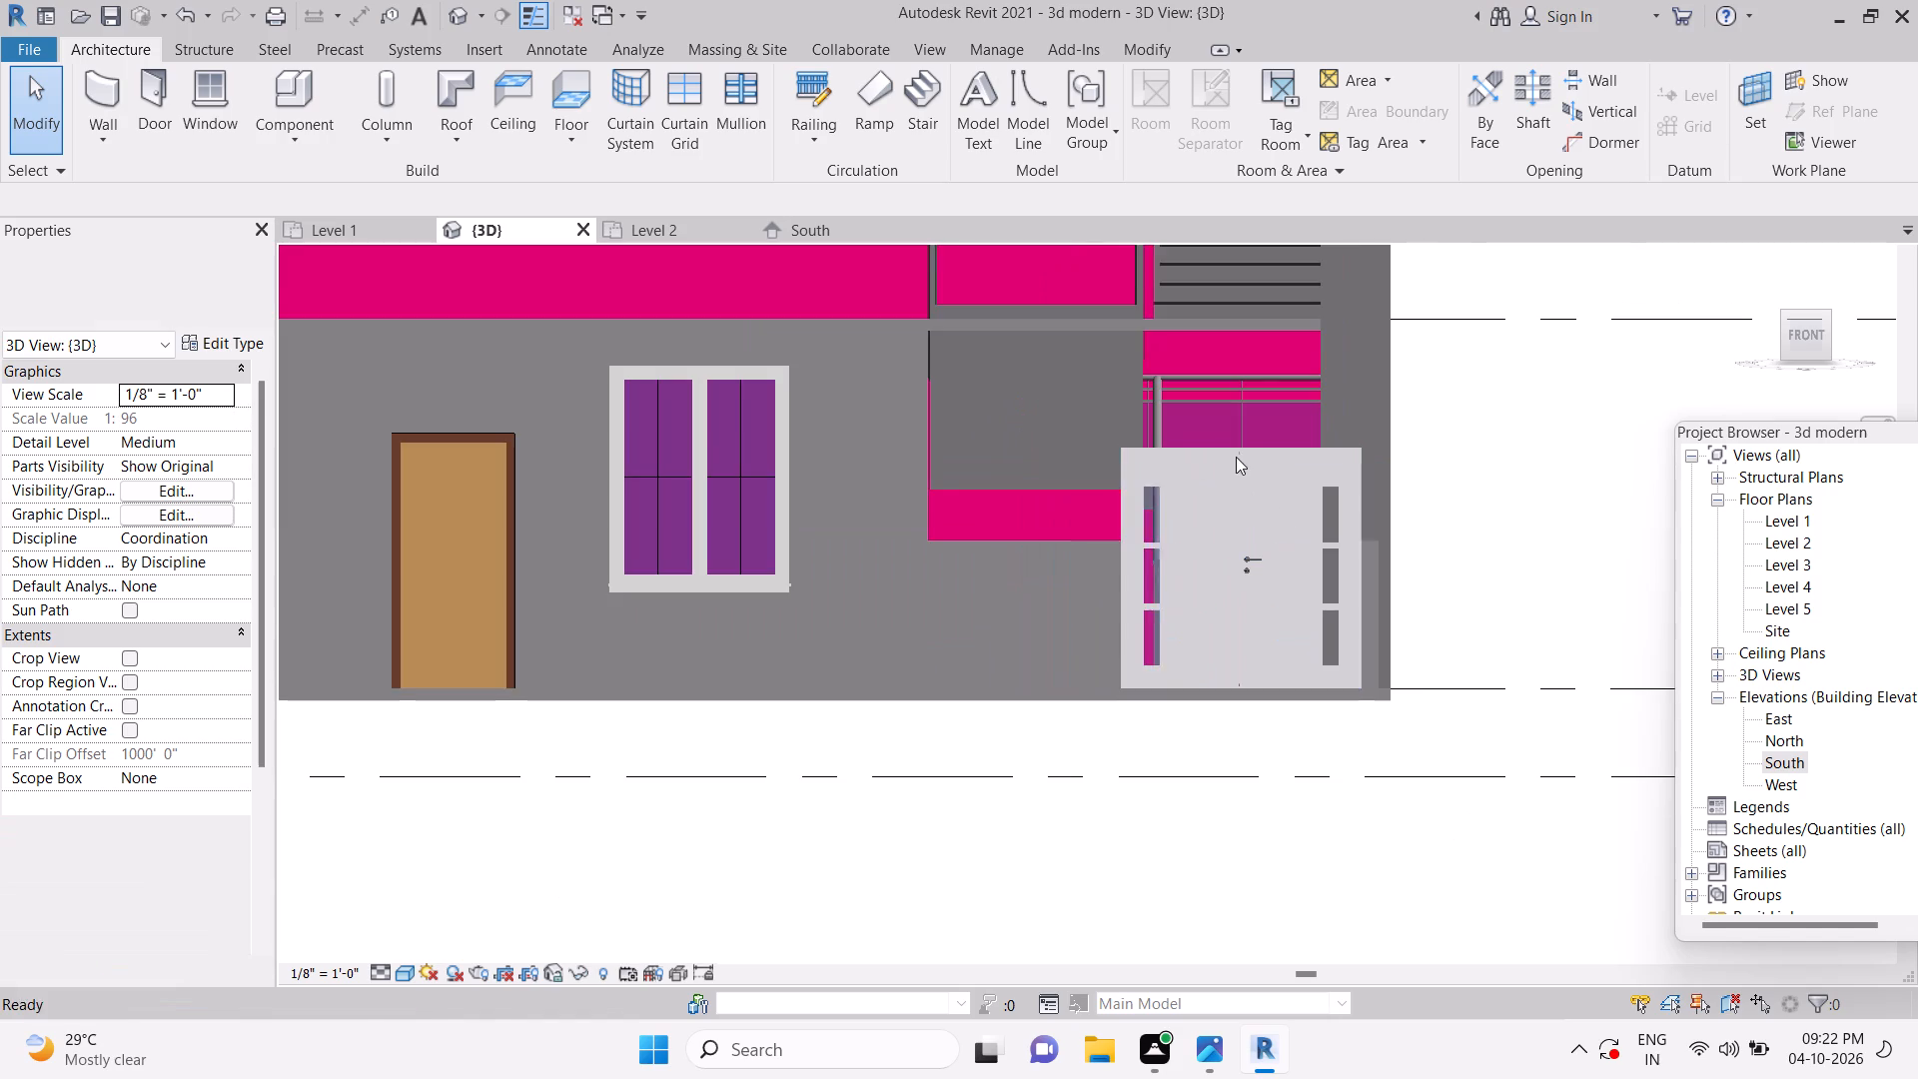
pyautogui.click(1238, 454)
pyautogui.press('Left')
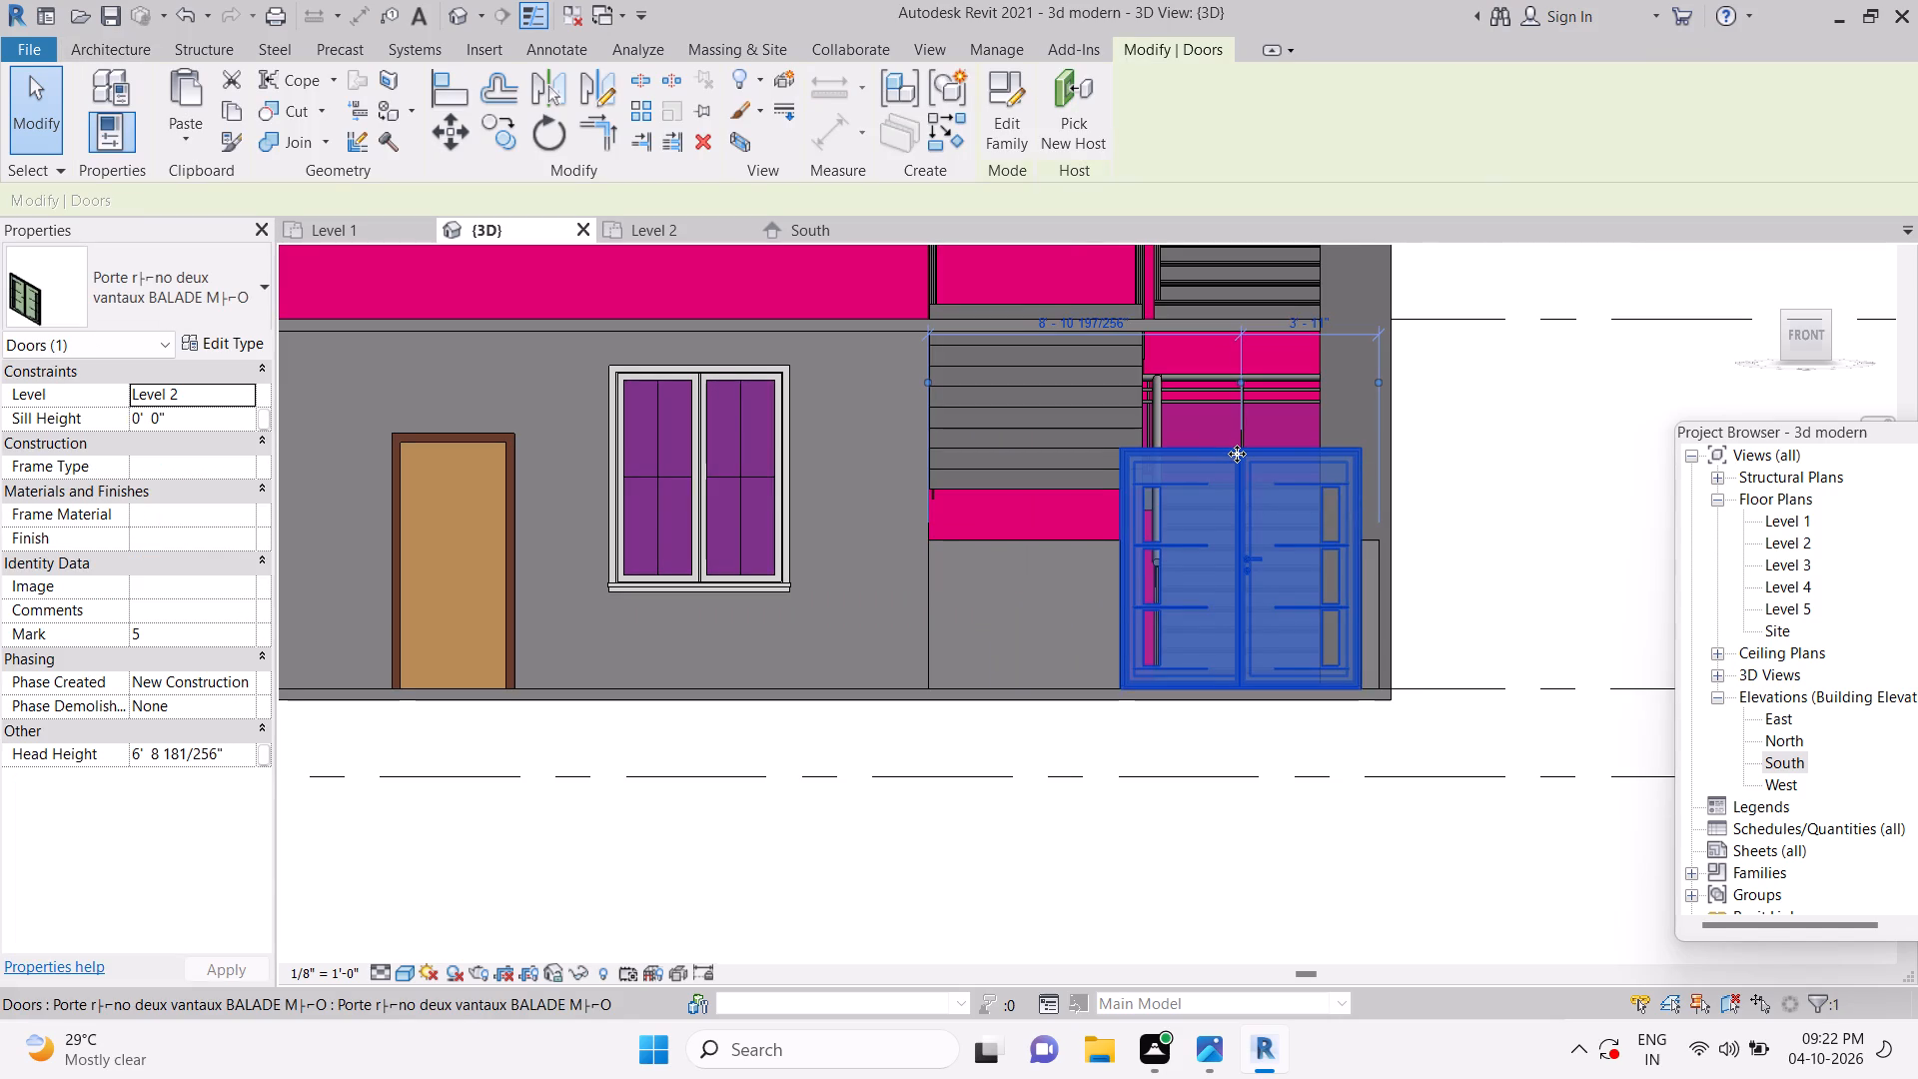
pyautogui.press('Left')
pyautogui.press('Left')
pyautogui.press('Left')
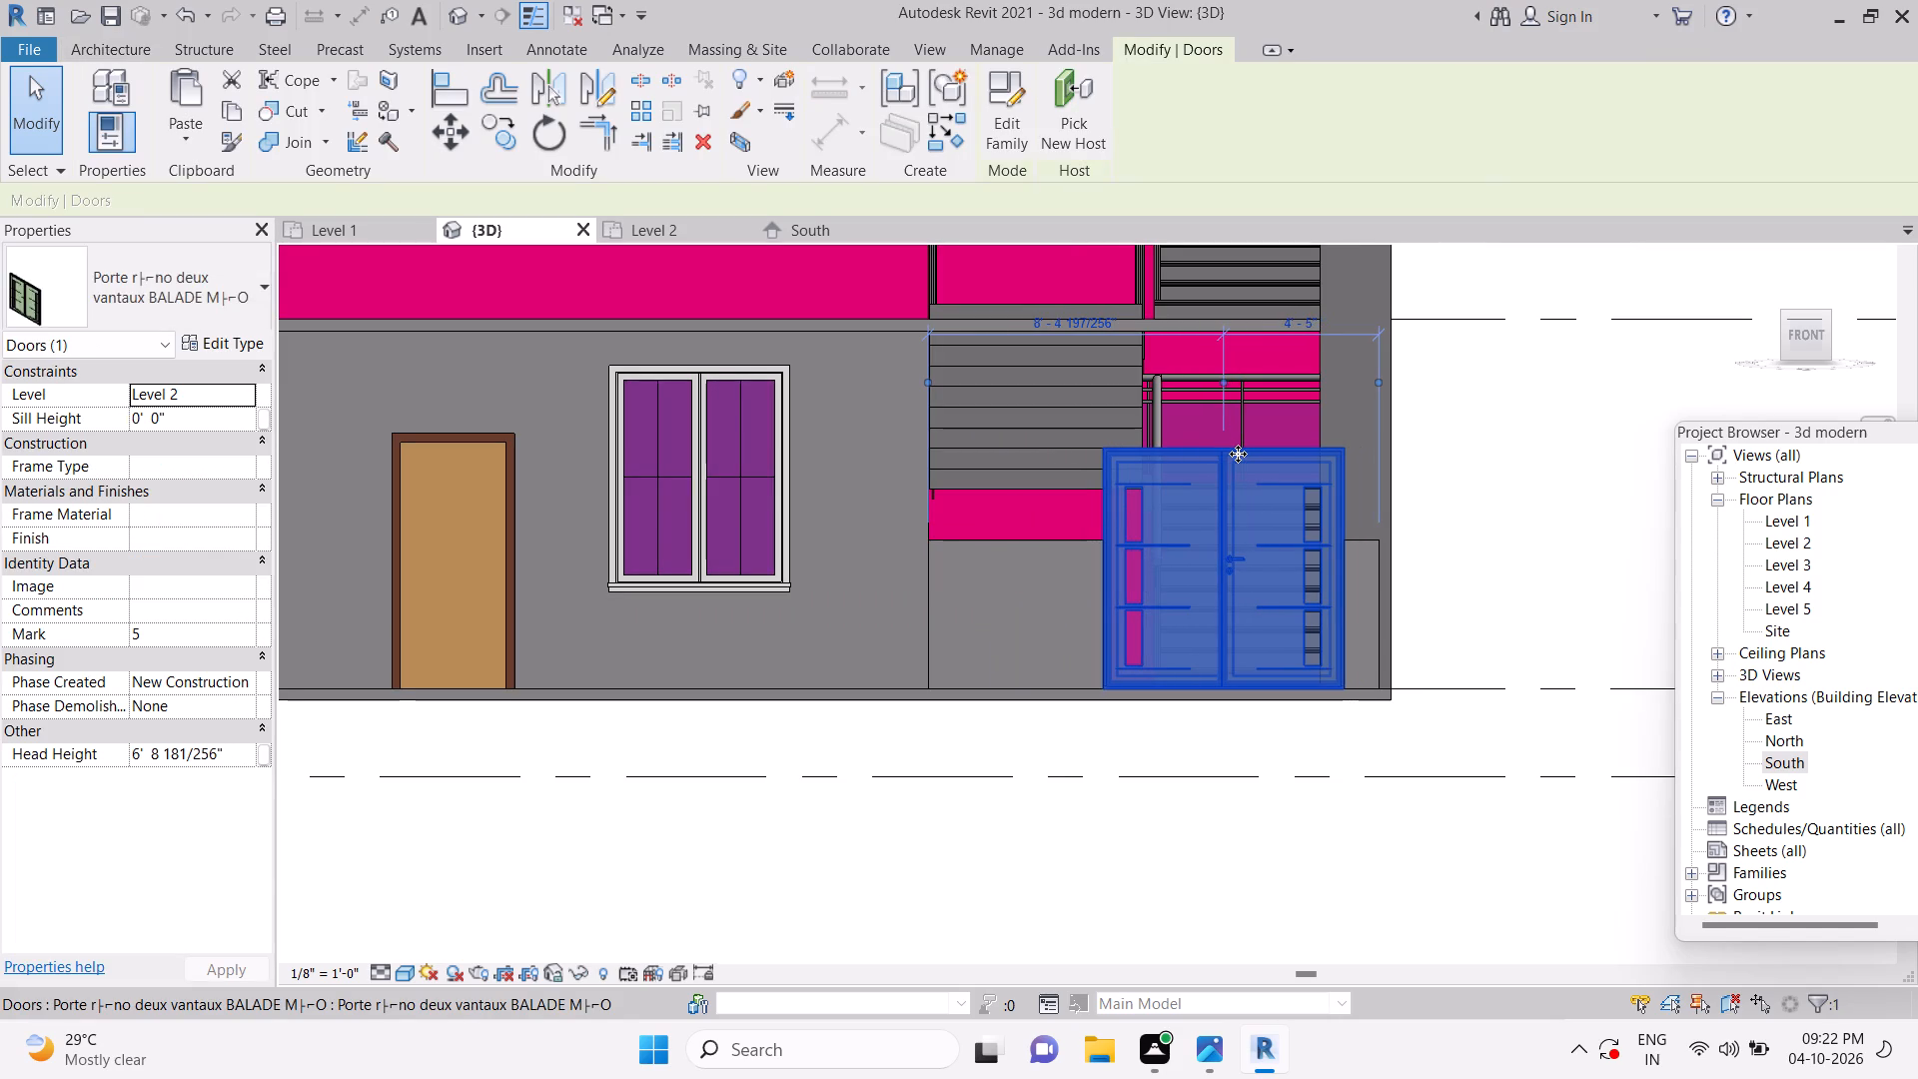
pyautogui.press('Left')
pyautogui.press('Left')
pyautogui.press('Left')
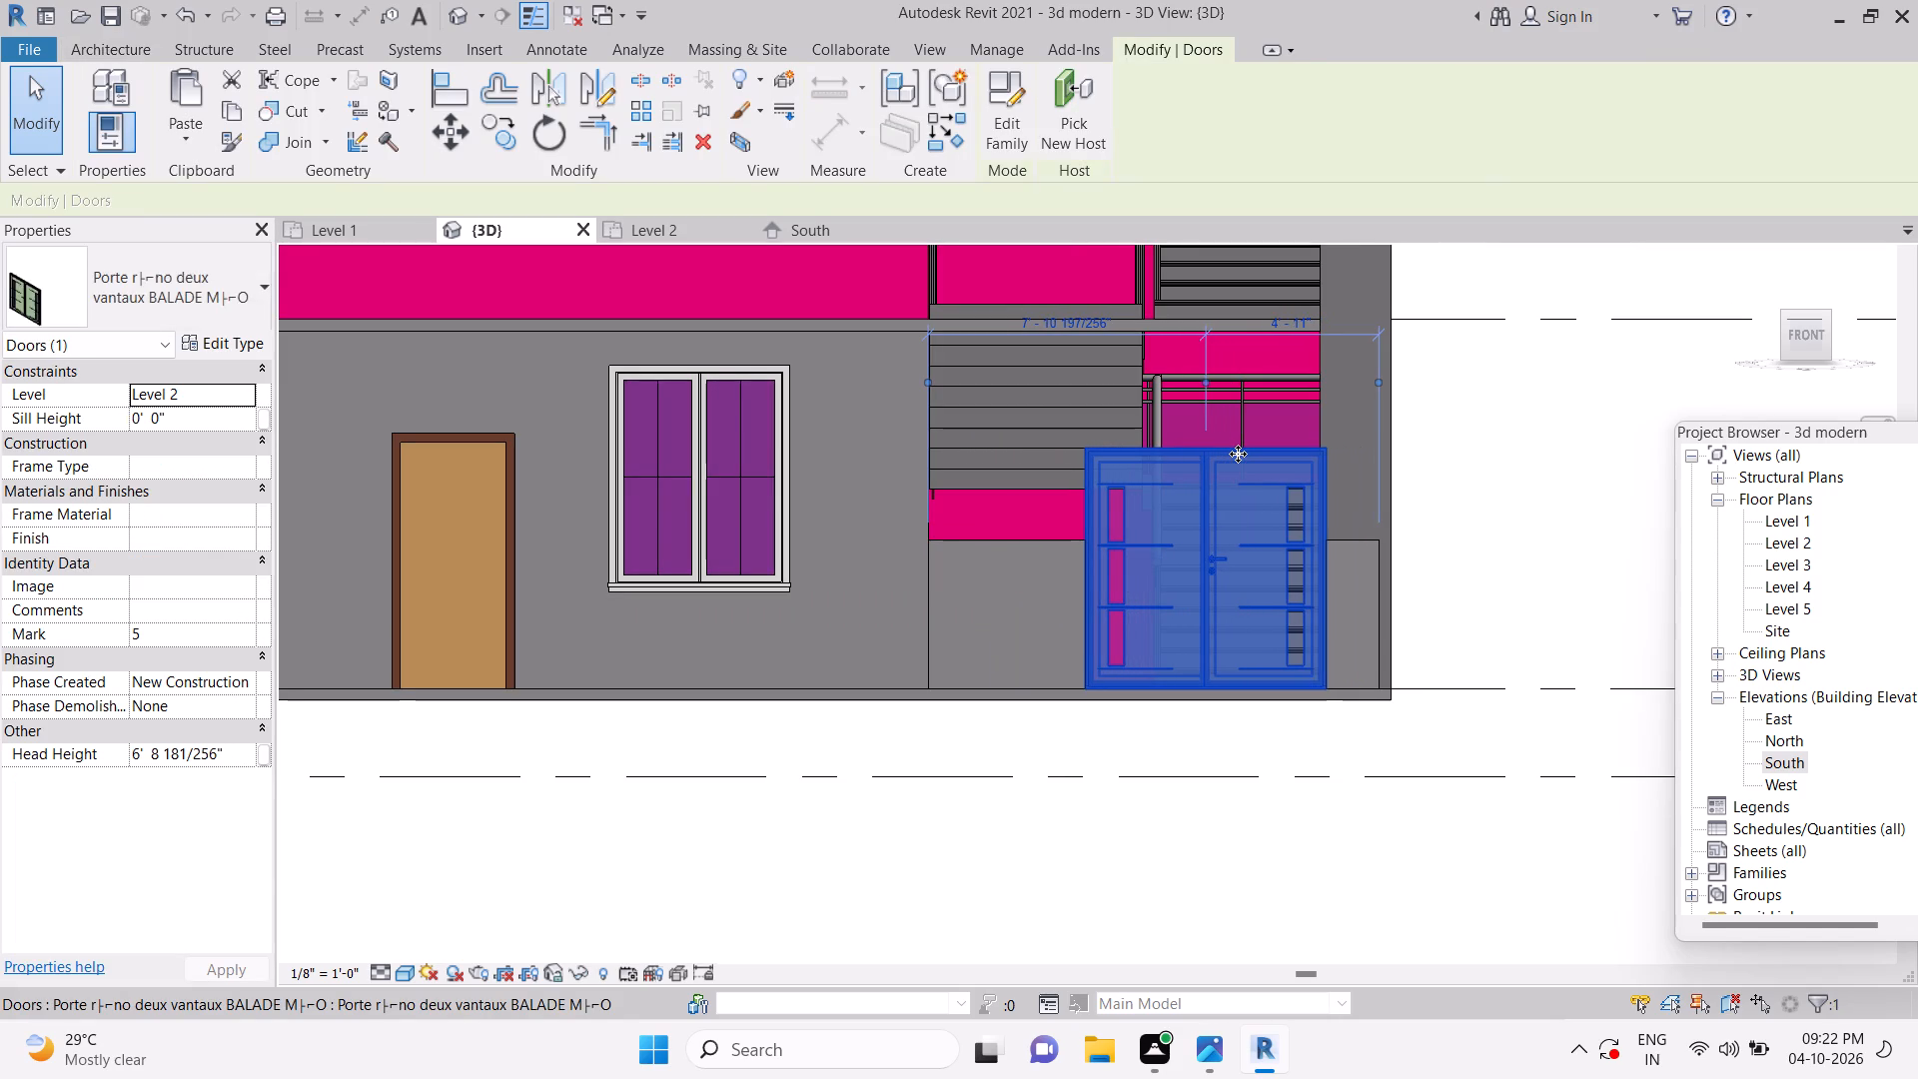
pyautogui.scroll(4, 1344, 489)
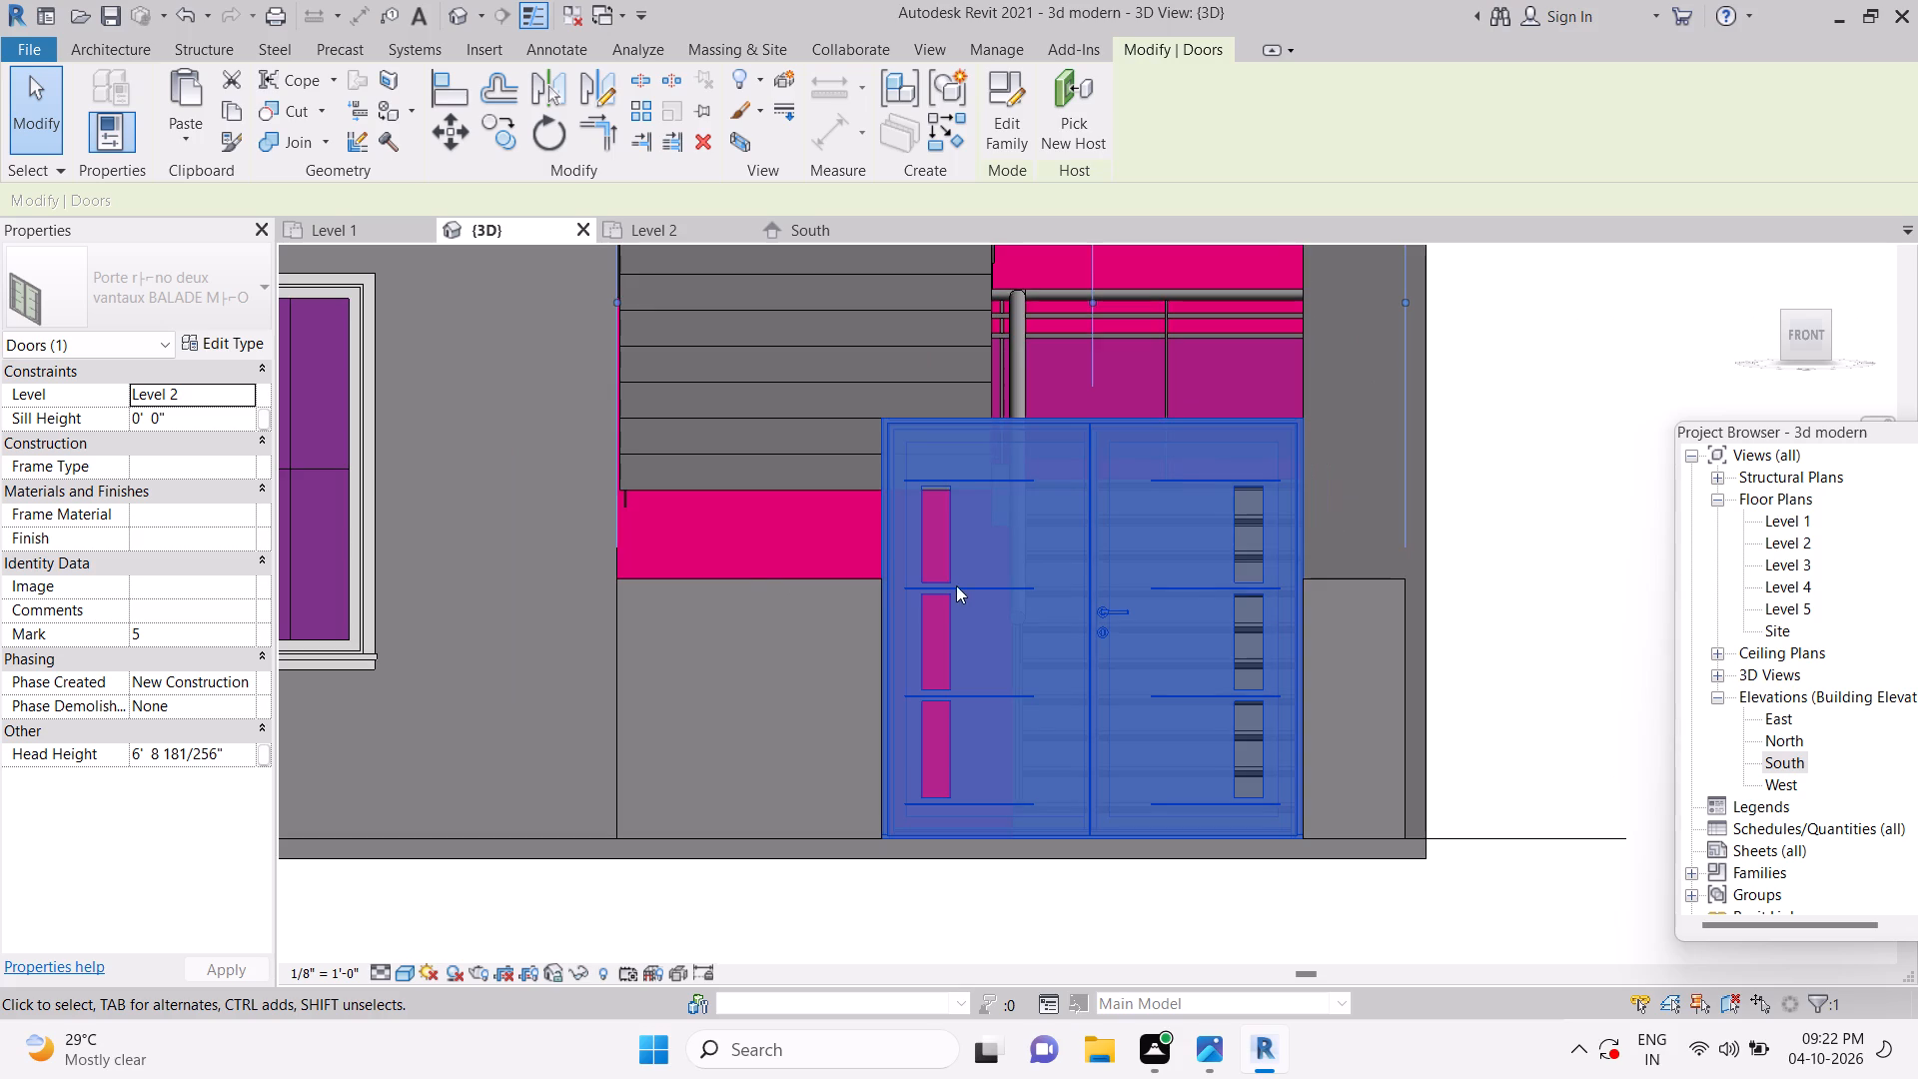
pyautogui.press('Escape')
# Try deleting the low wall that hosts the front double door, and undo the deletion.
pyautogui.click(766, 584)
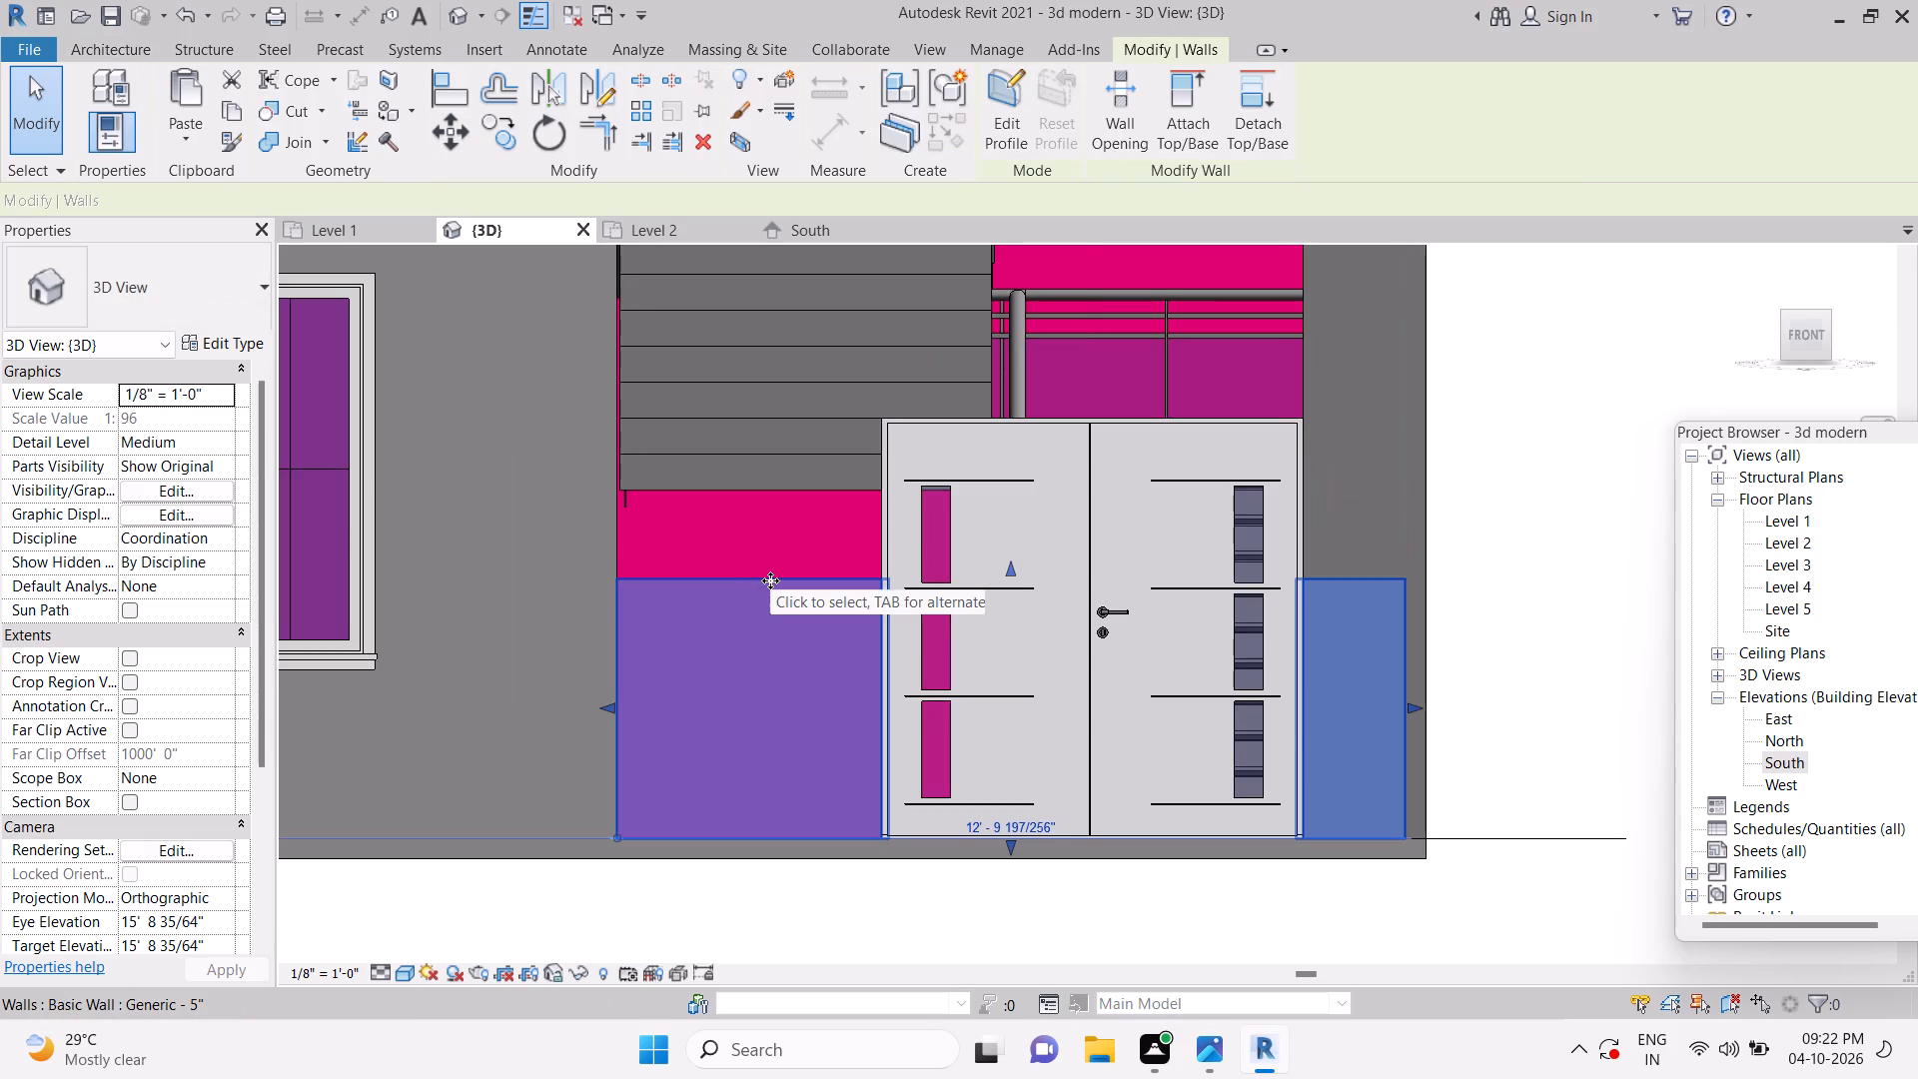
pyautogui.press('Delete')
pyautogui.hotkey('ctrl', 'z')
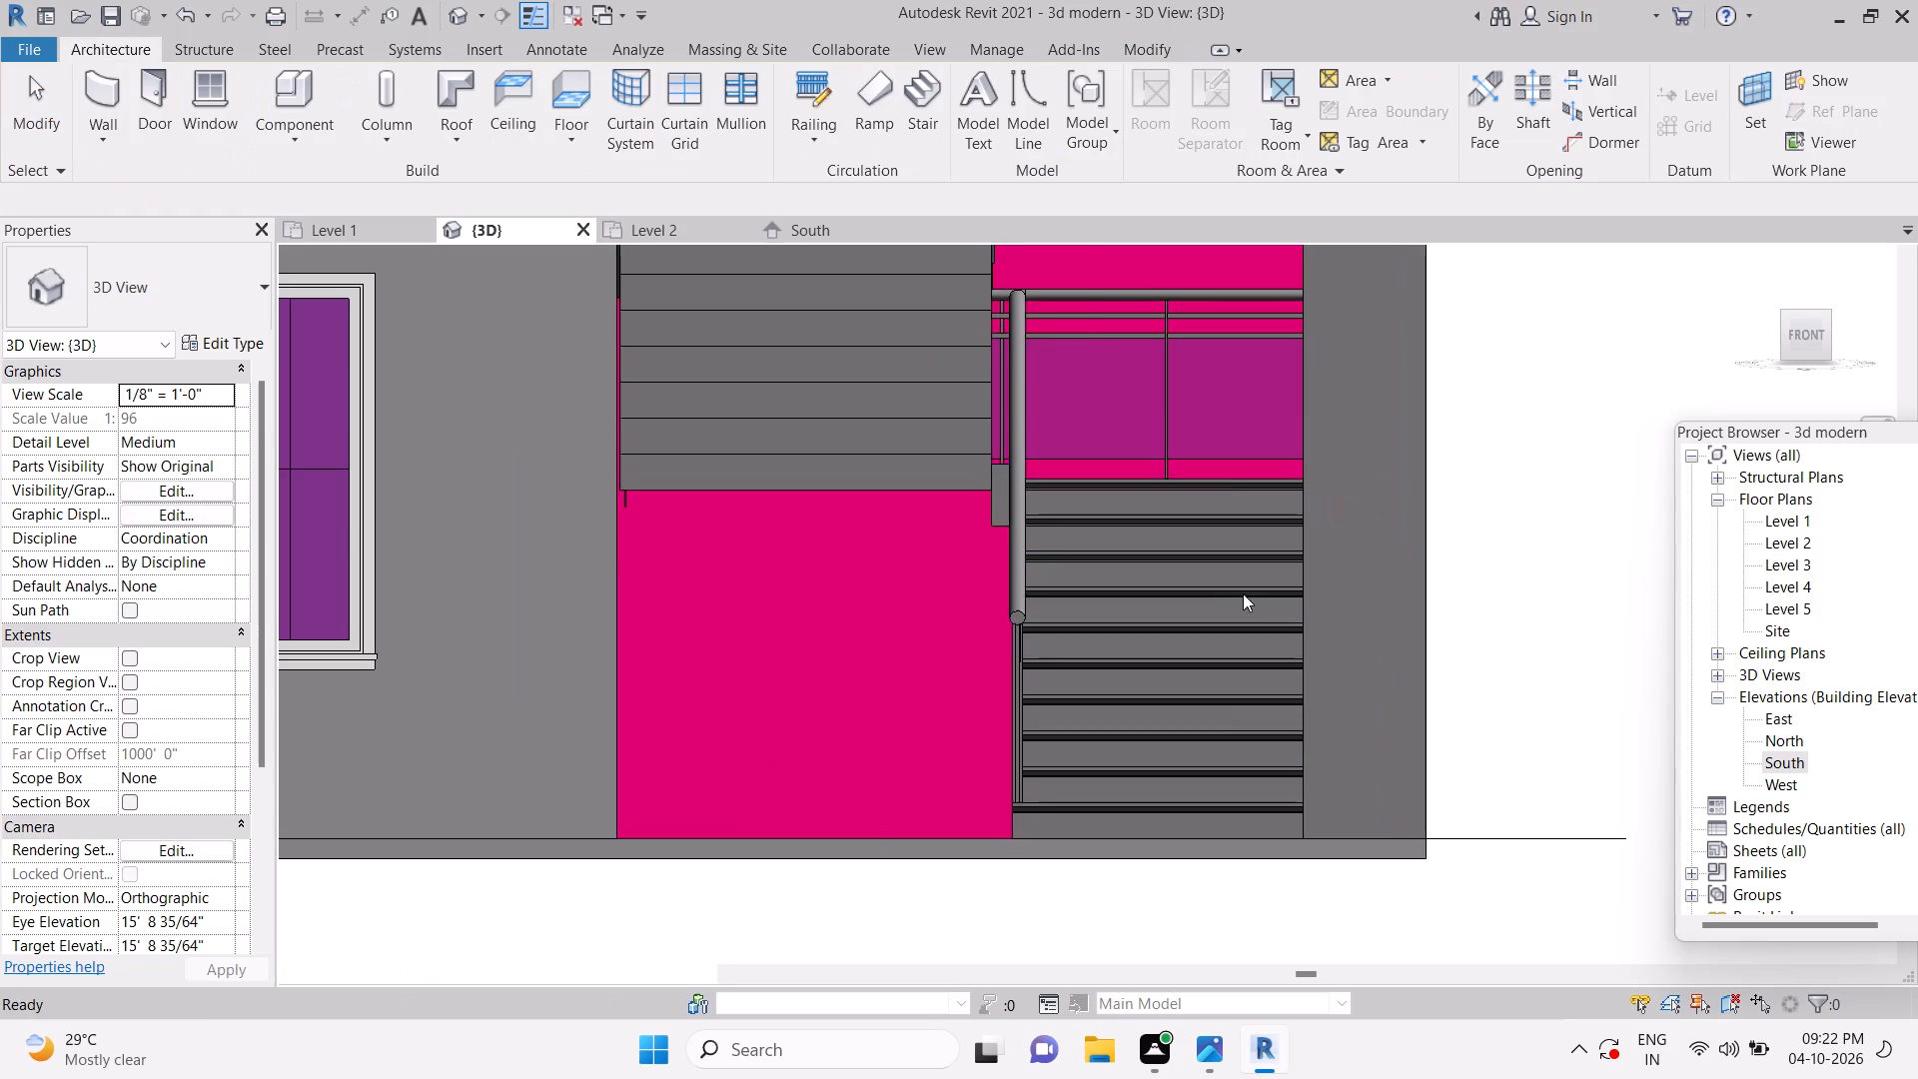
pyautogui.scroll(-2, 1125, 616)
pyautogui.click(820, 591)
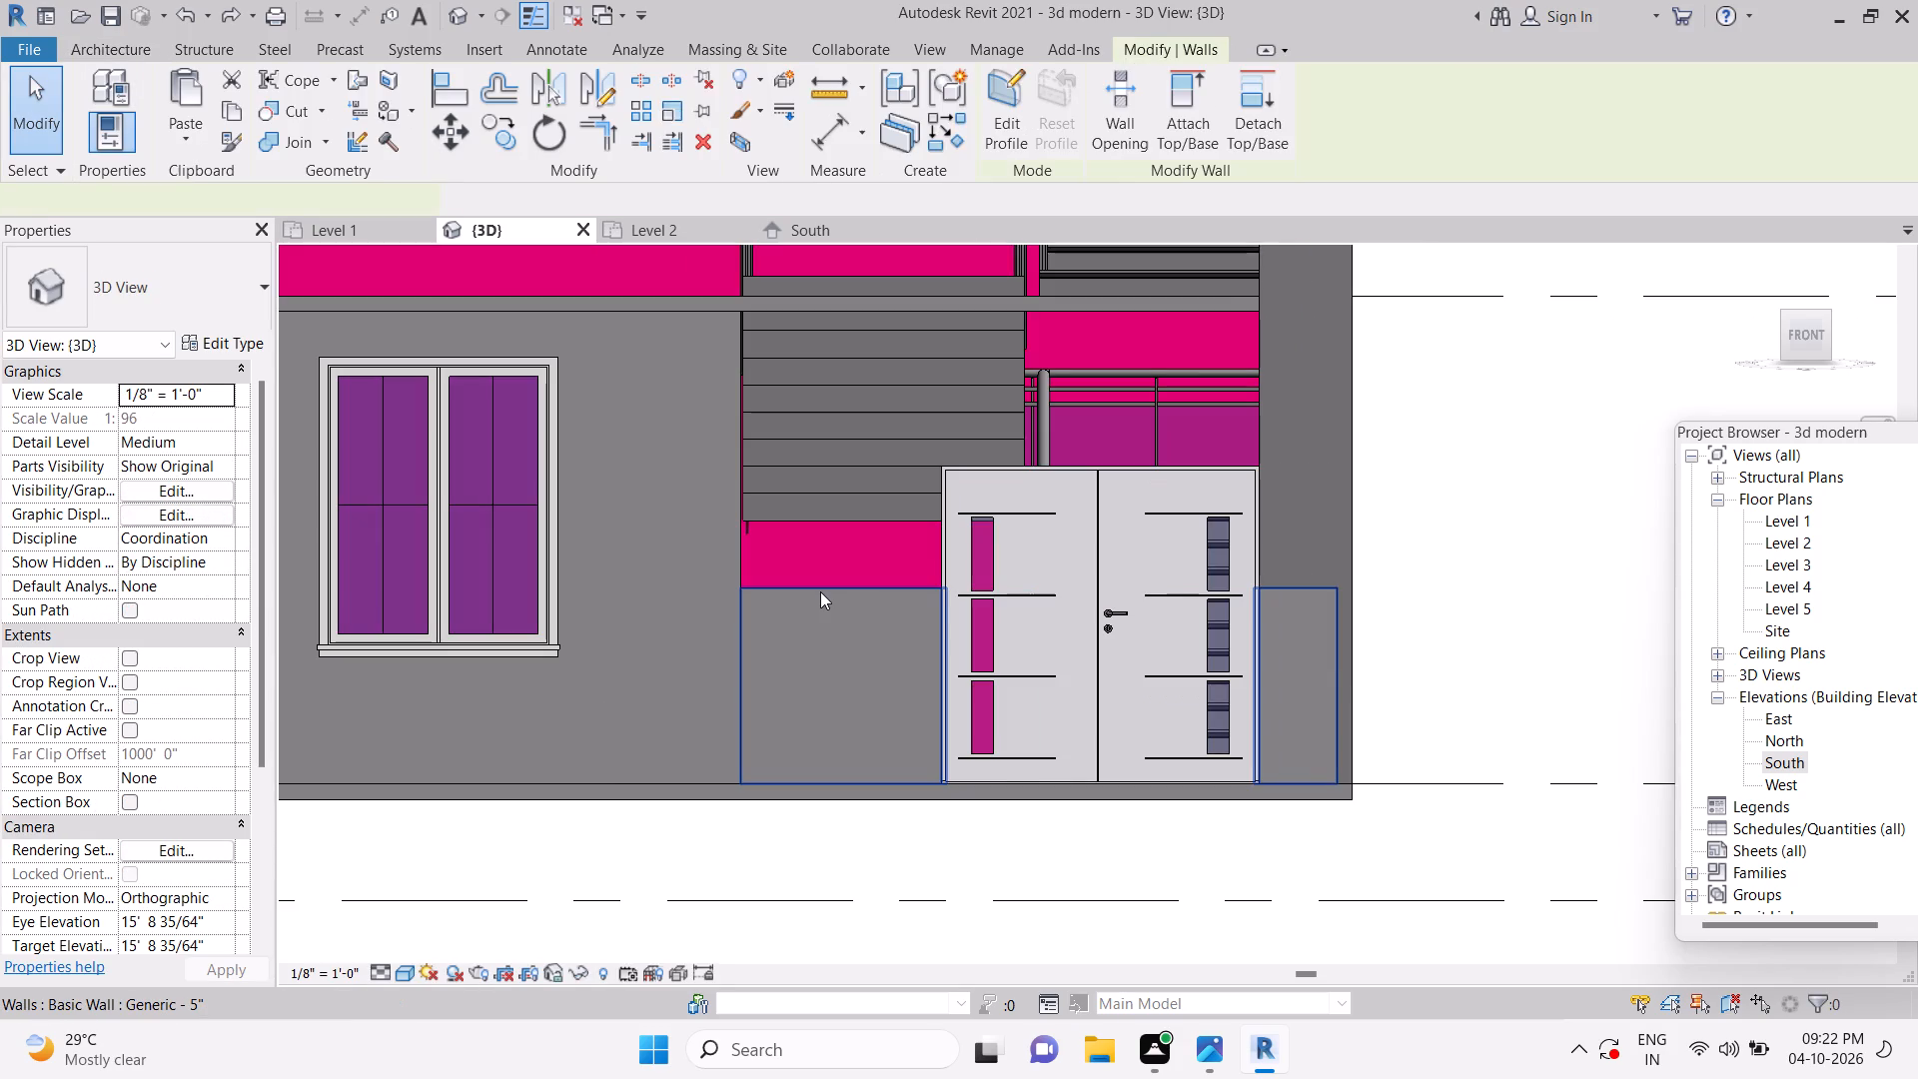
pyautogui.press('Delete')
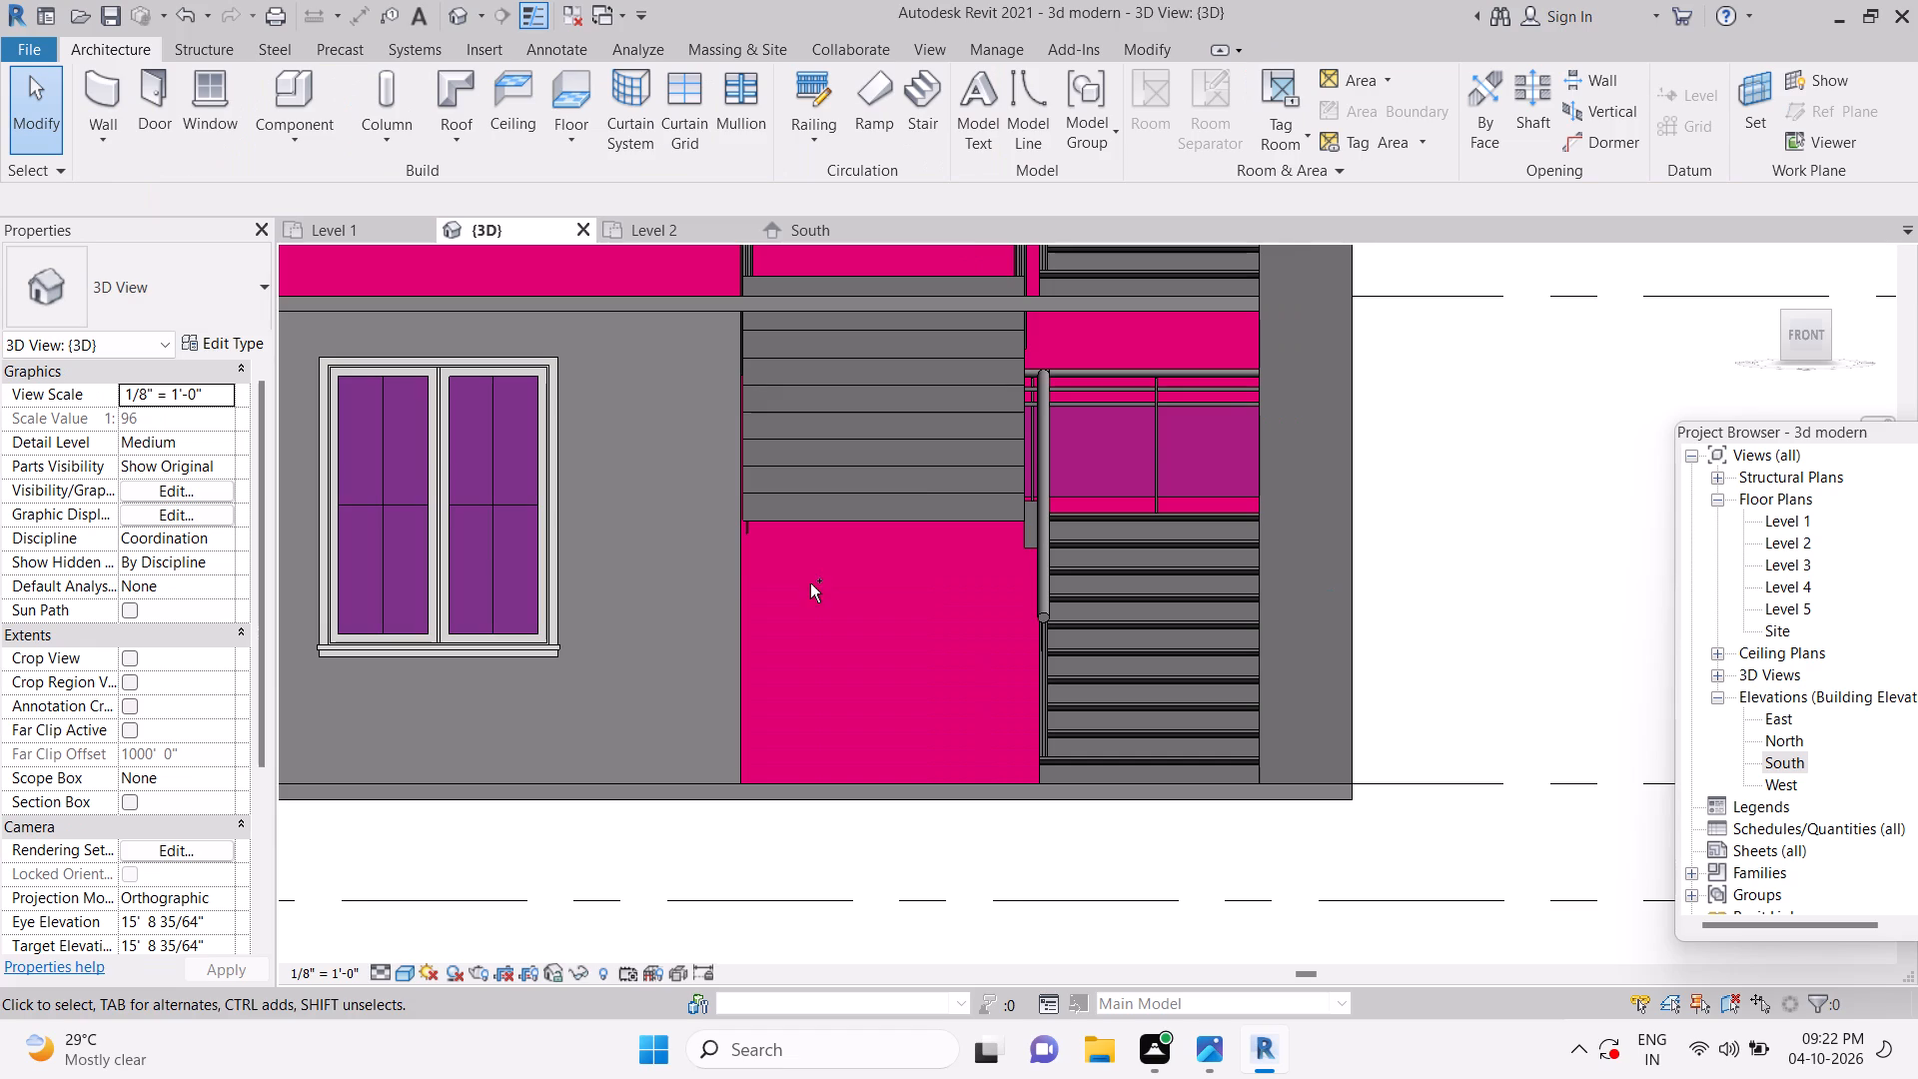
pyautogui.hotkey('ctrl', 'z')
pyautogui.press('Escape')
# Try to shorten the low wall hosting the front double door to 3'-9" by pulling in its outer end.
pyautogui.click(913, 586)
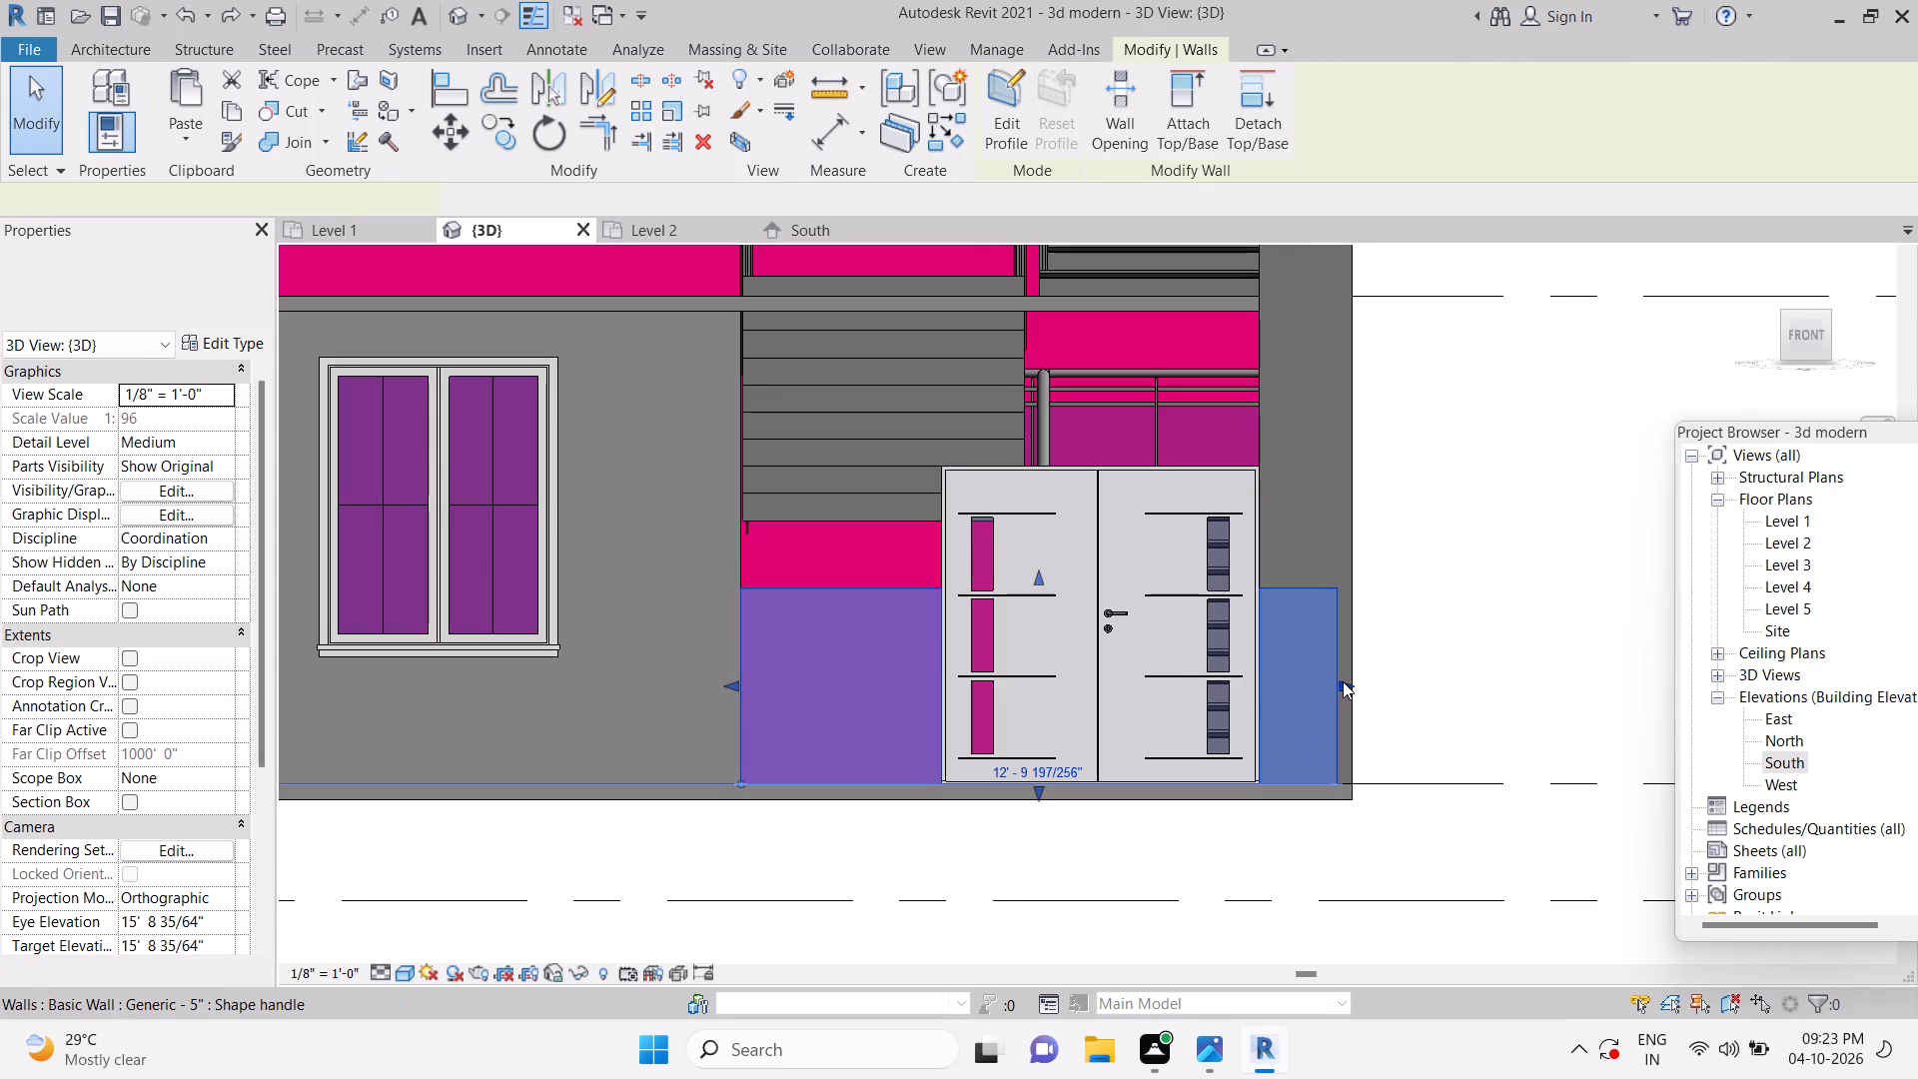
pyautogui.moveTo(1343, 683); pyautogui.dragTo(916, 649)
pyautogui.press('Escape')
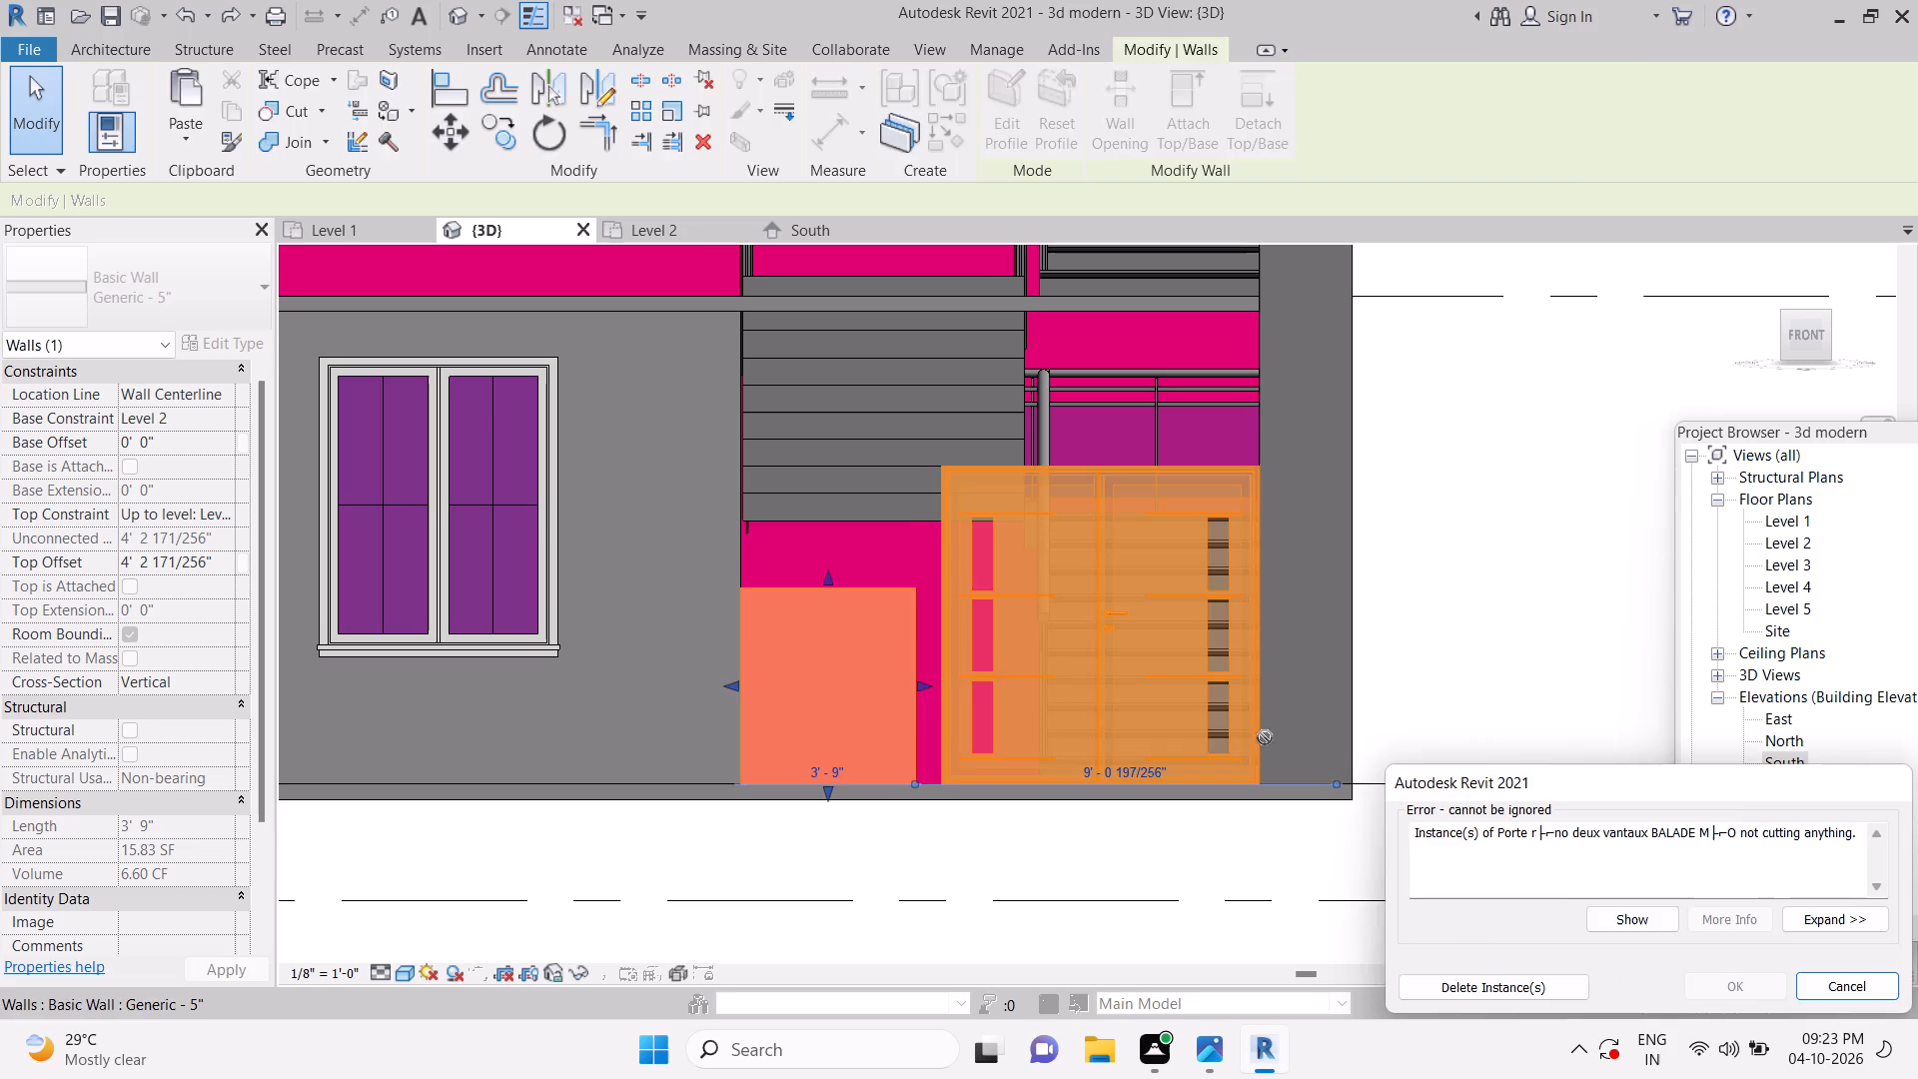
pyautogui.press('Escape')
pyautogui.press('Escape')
# Lower the top of the front low wall to about 0'-6 13/16" above Level 2.
pyautogui.click(912, 592)
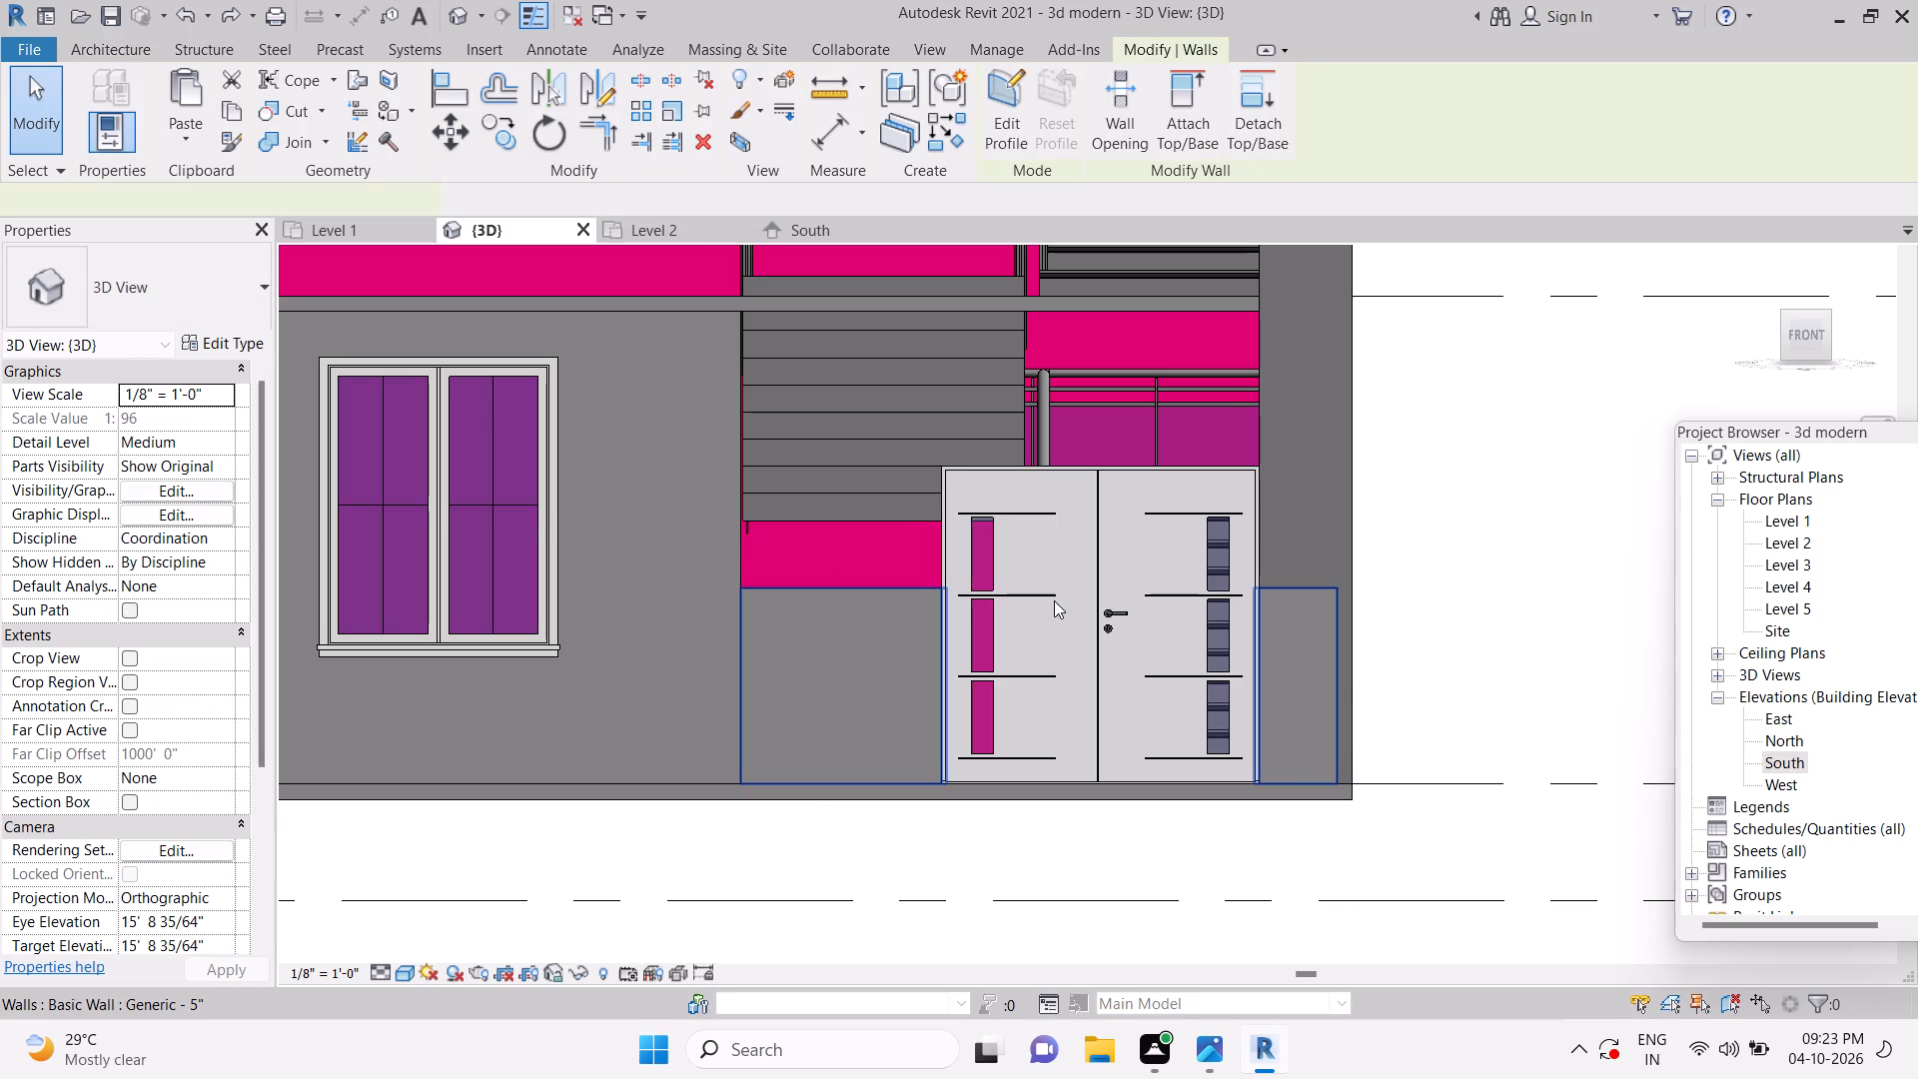
pyautogui.moveTo(1041, 580); pyautogui.dragTo(1034, 749)
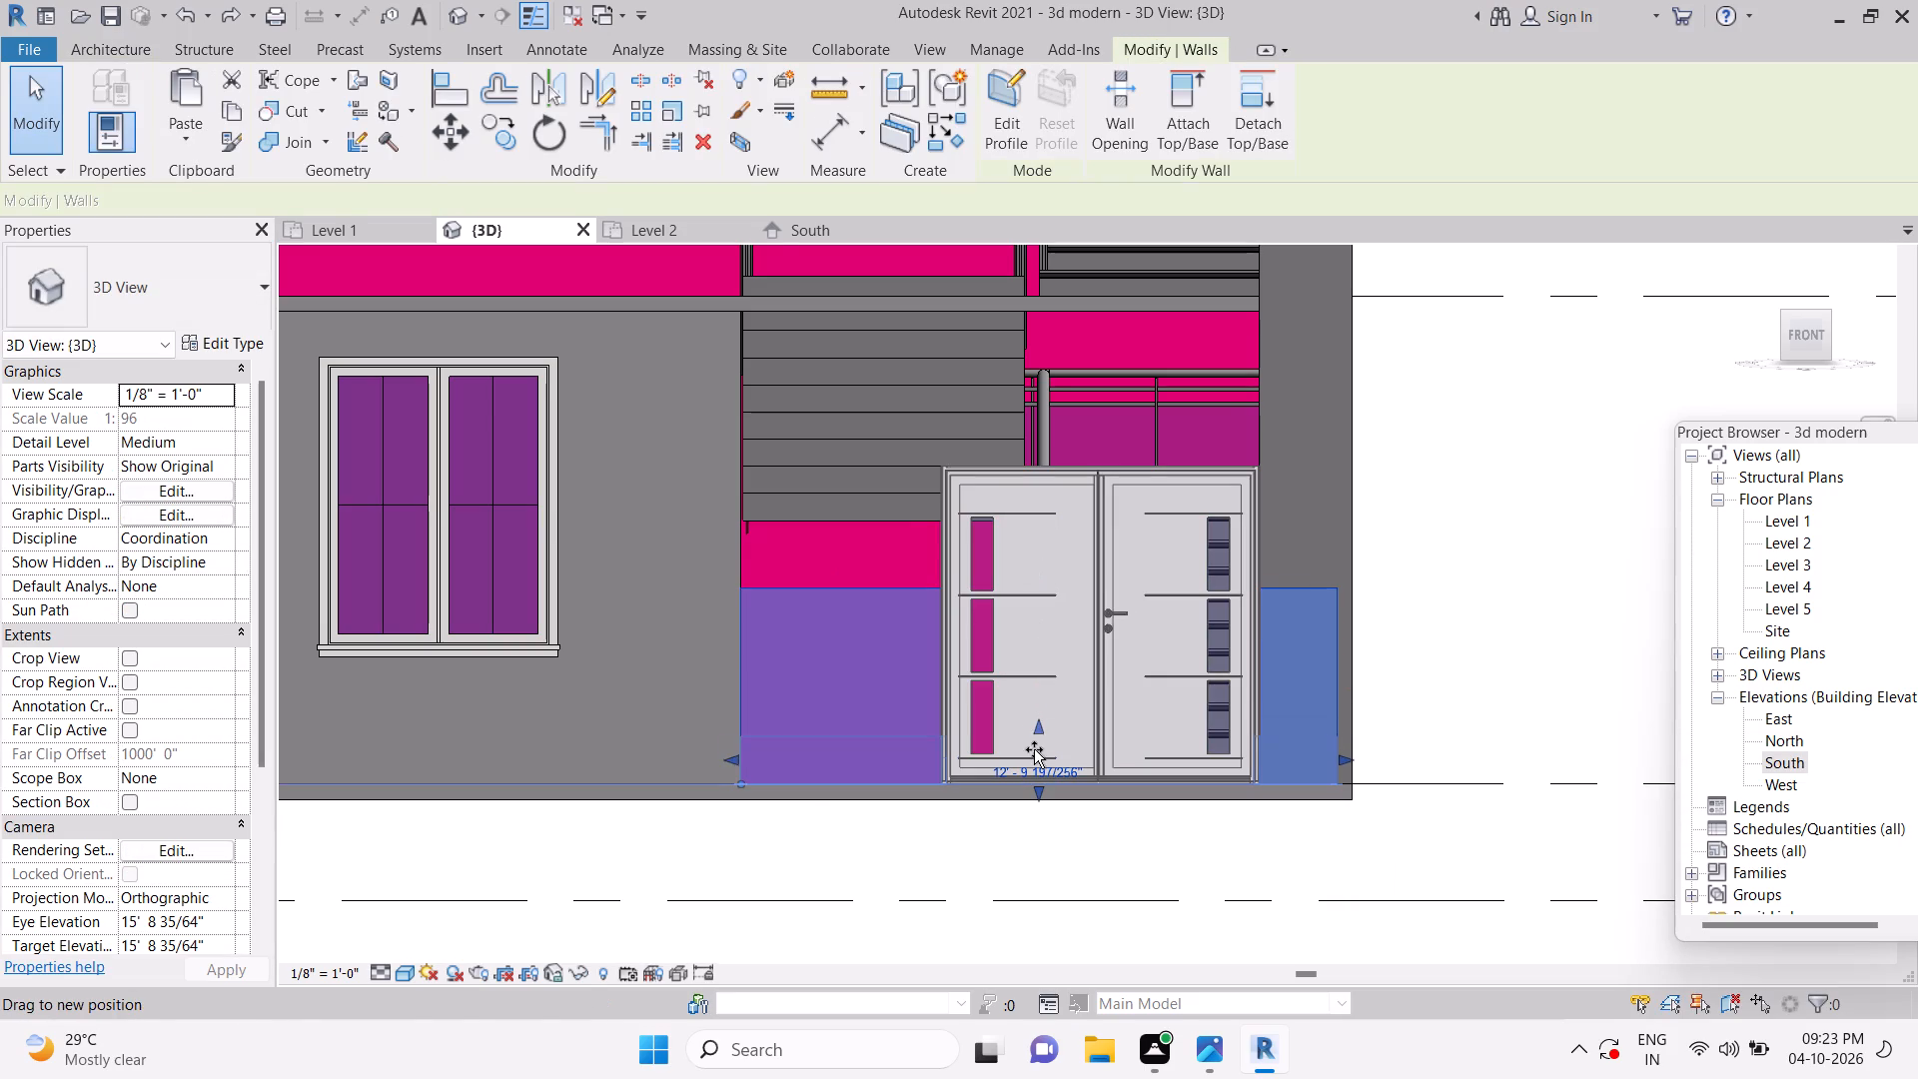
pyautogui.moveTo(1034, 749); pyautogui.dragTo(1034, 759)
pyautogui.press('Escape')
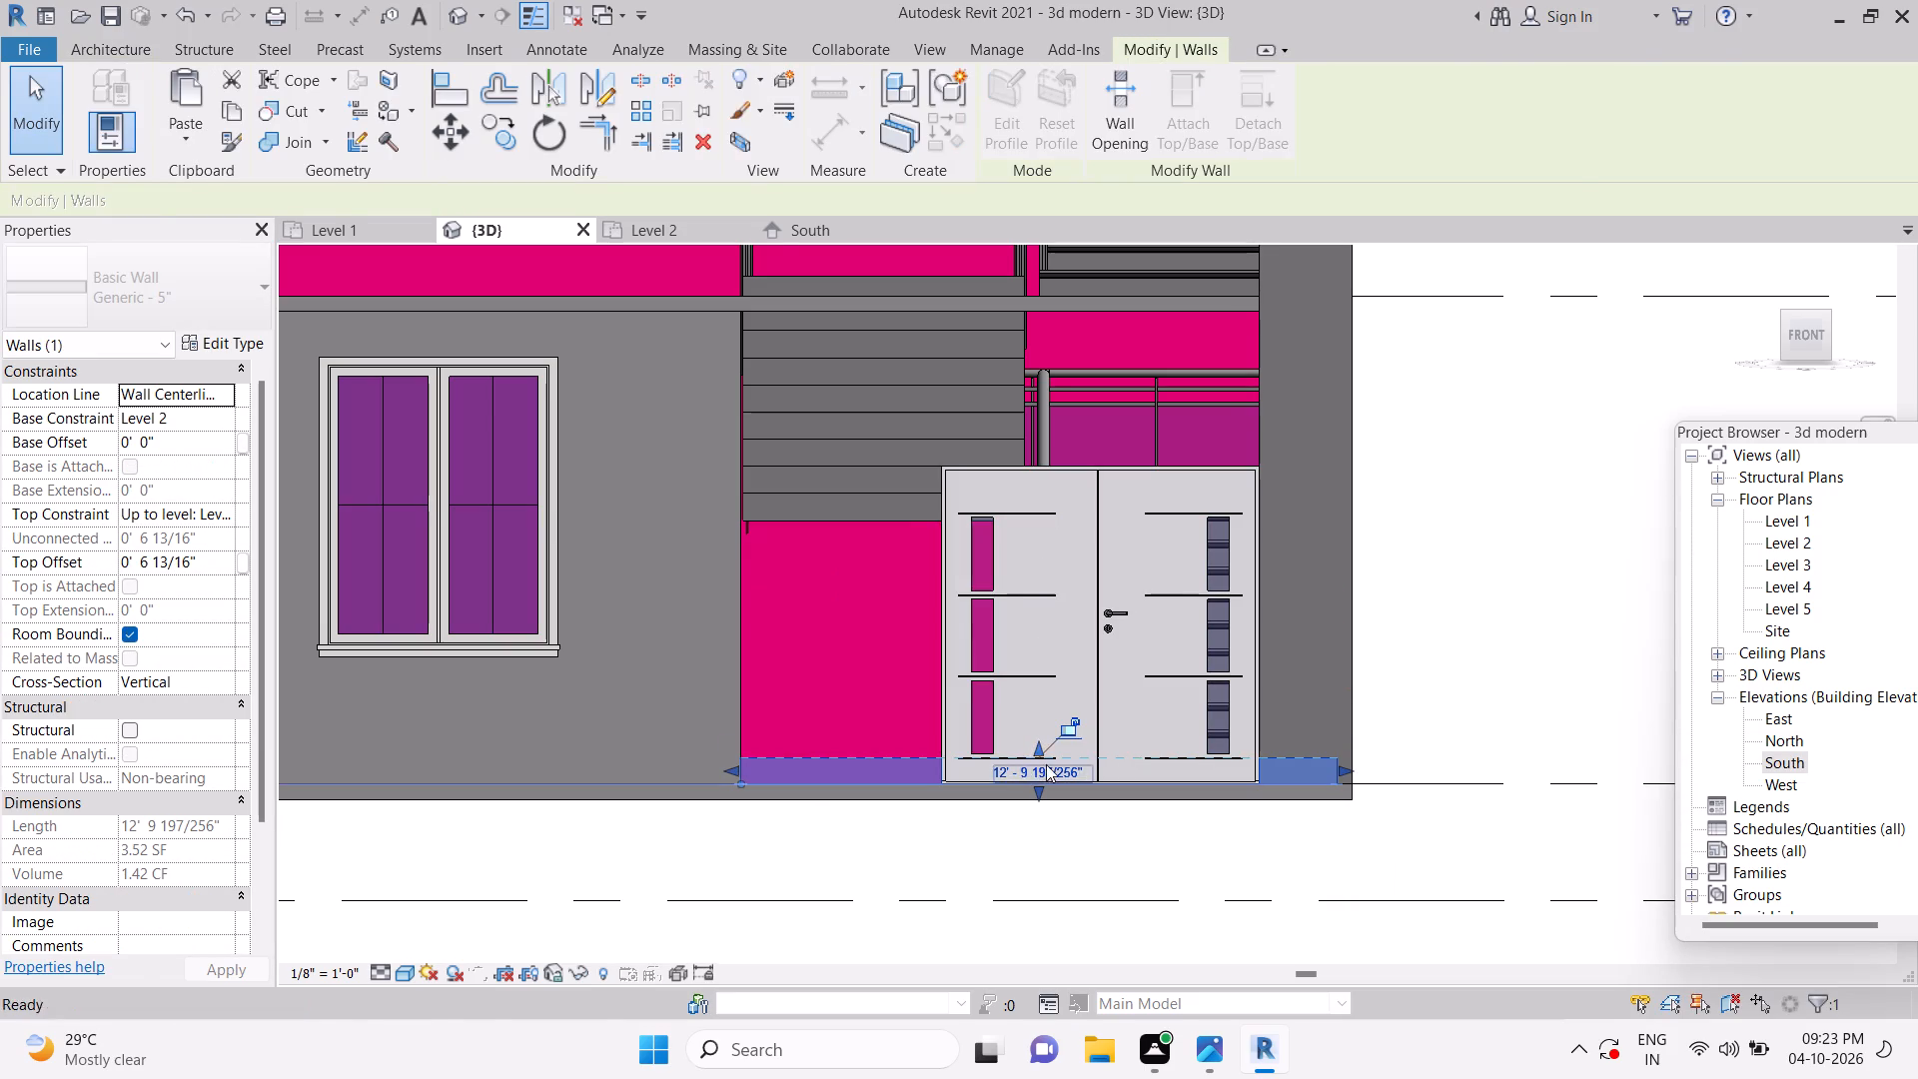
pyautogui.press('Escape')
pyautogui.press('Escape')
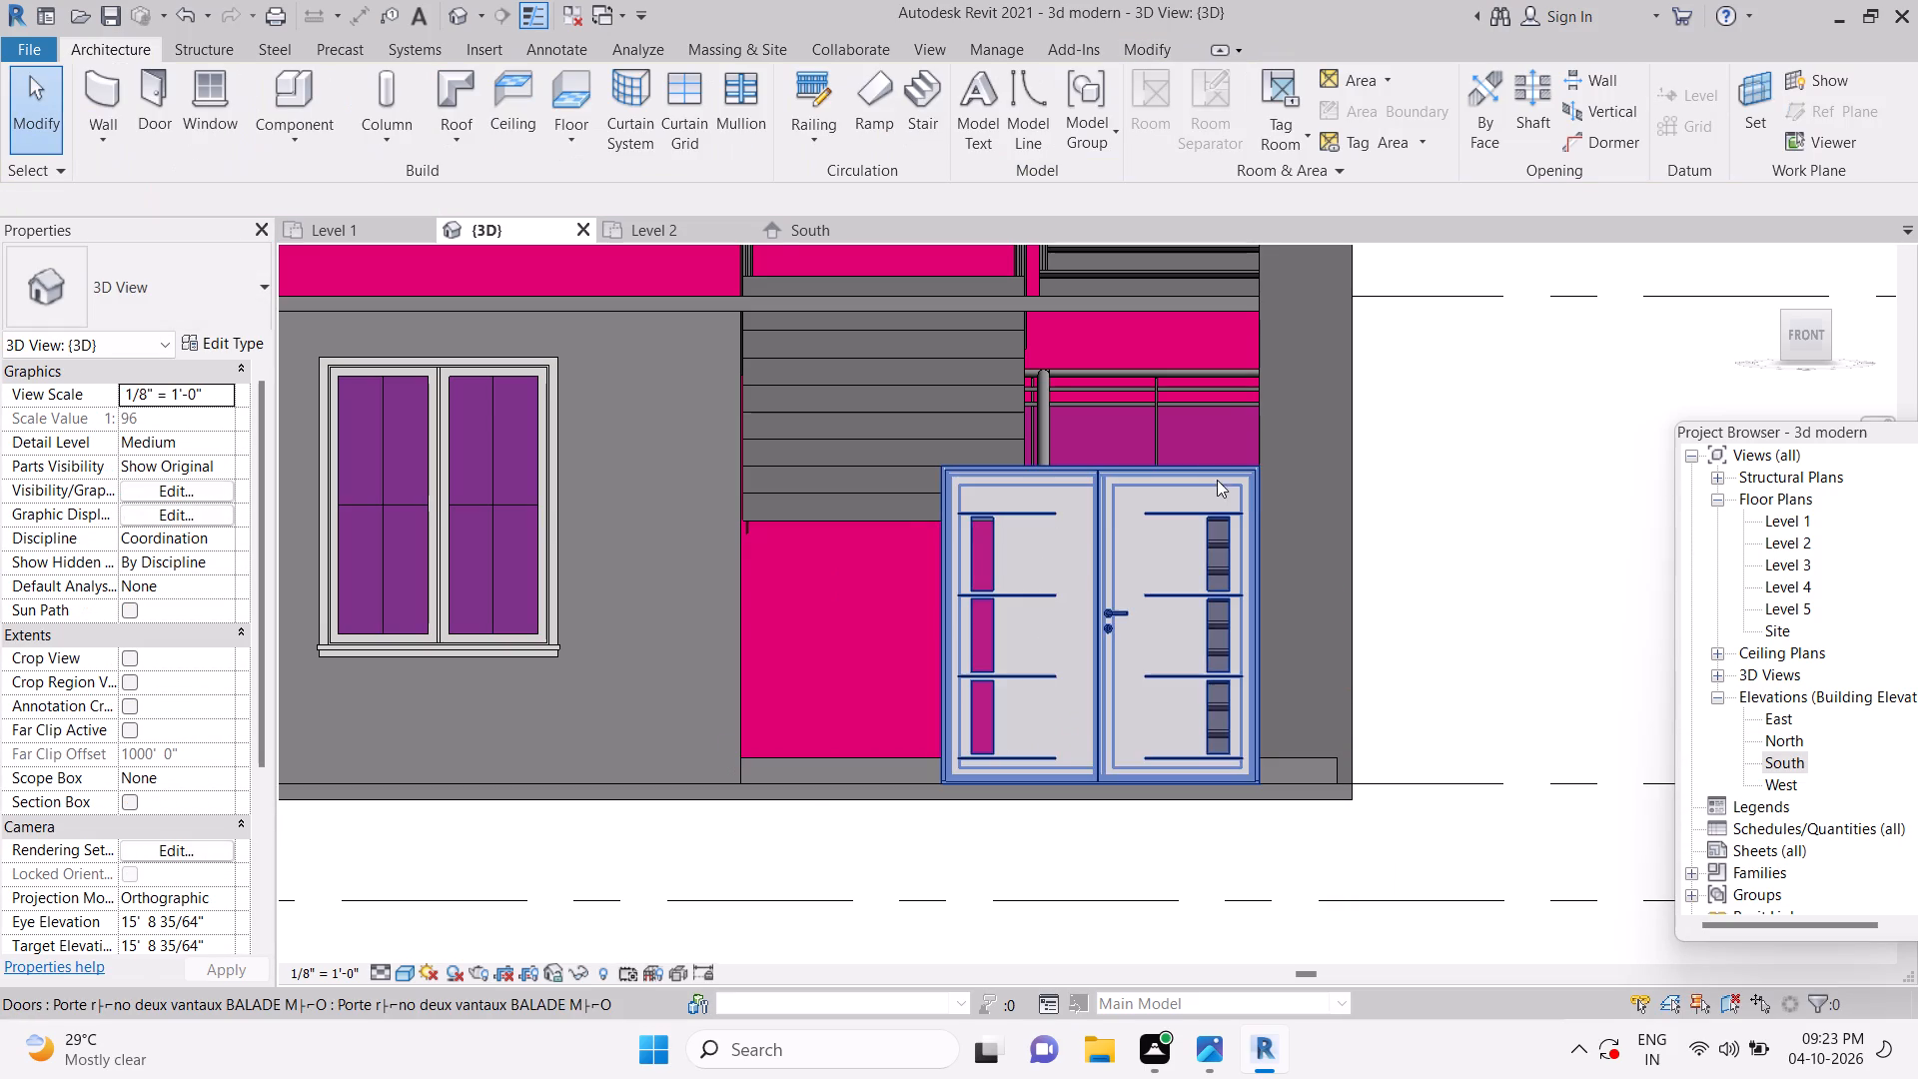
# Nudge the front double door sideways until its centre is about 5'-1" from the low wall's outer end.
pyautogui.click(1217, 479)
pyautogui.scroll(10, 1284, 430)
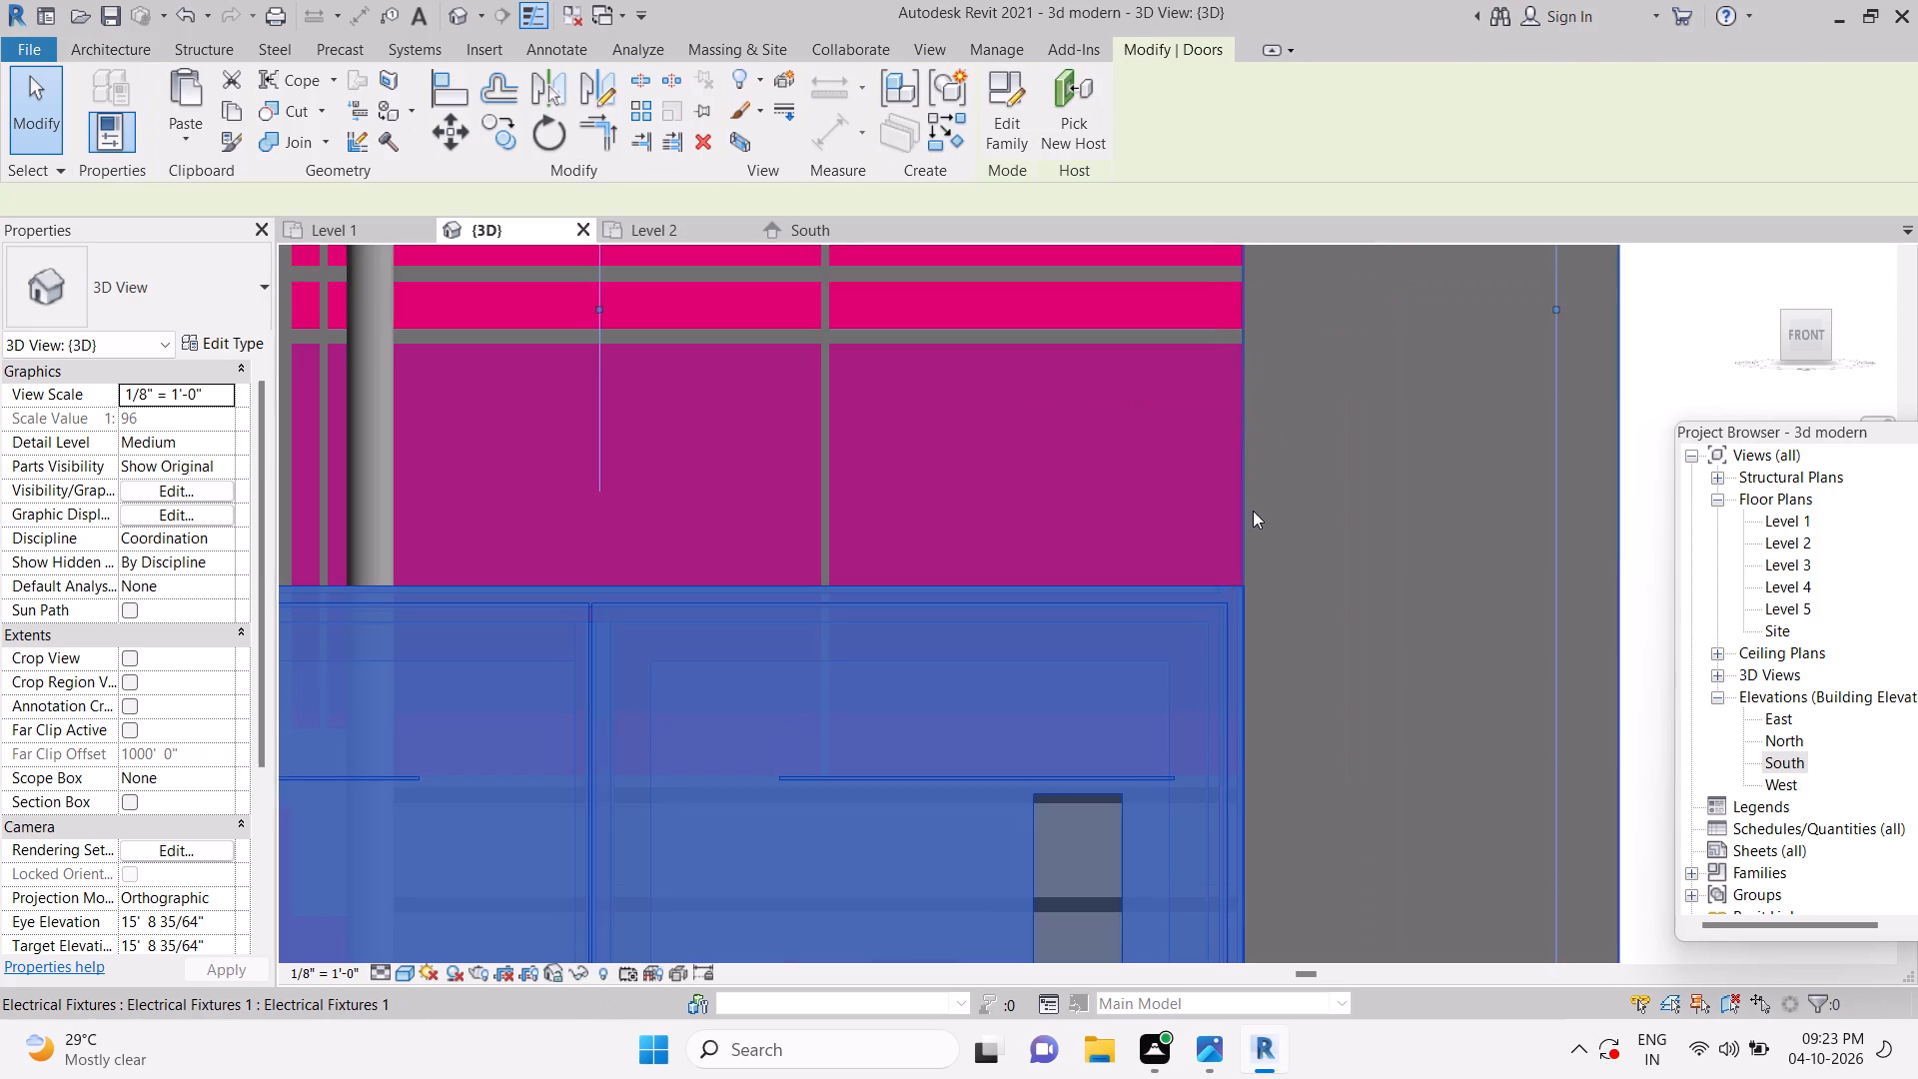
pyautogui.press('Left')
pyautogui.press('Right')
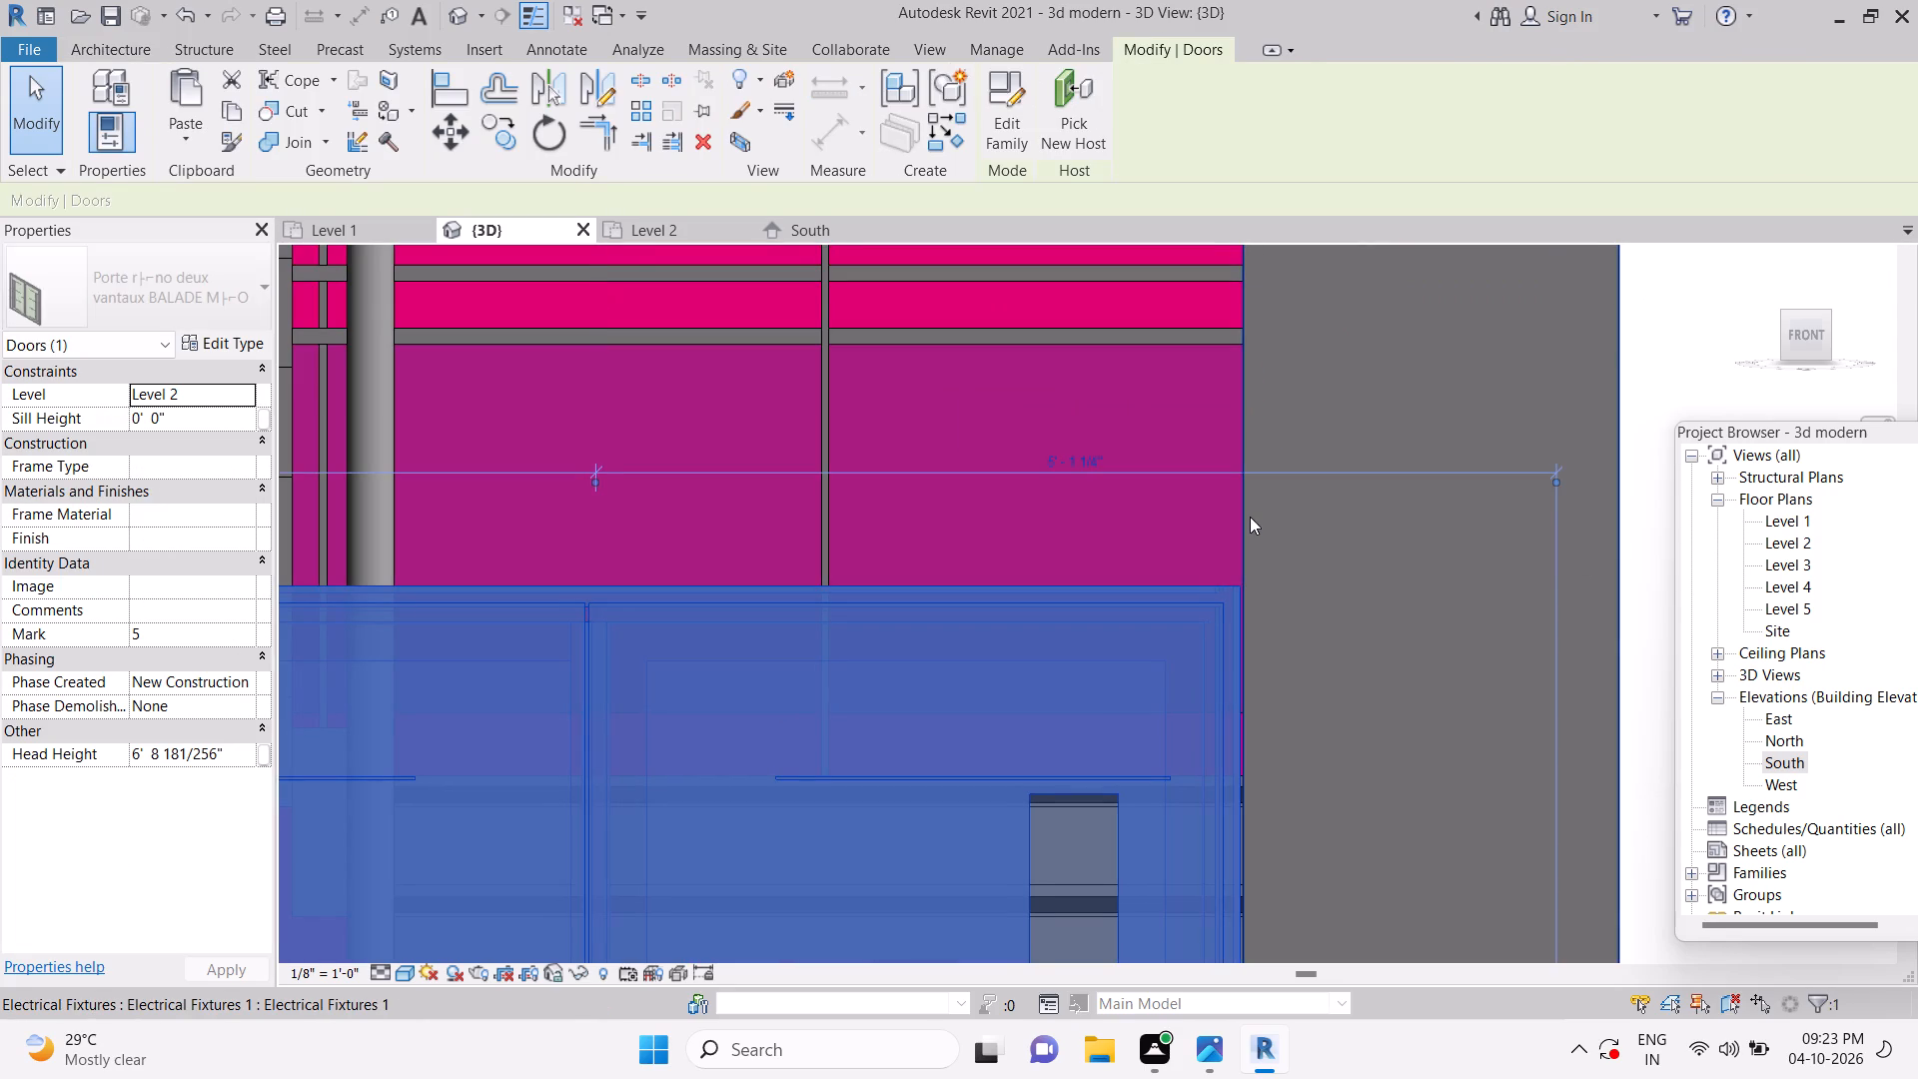
pyautogui.scroll(-10, 1250, 517)
pyautogui.press('Escape')
pyautogui.press('Escape')
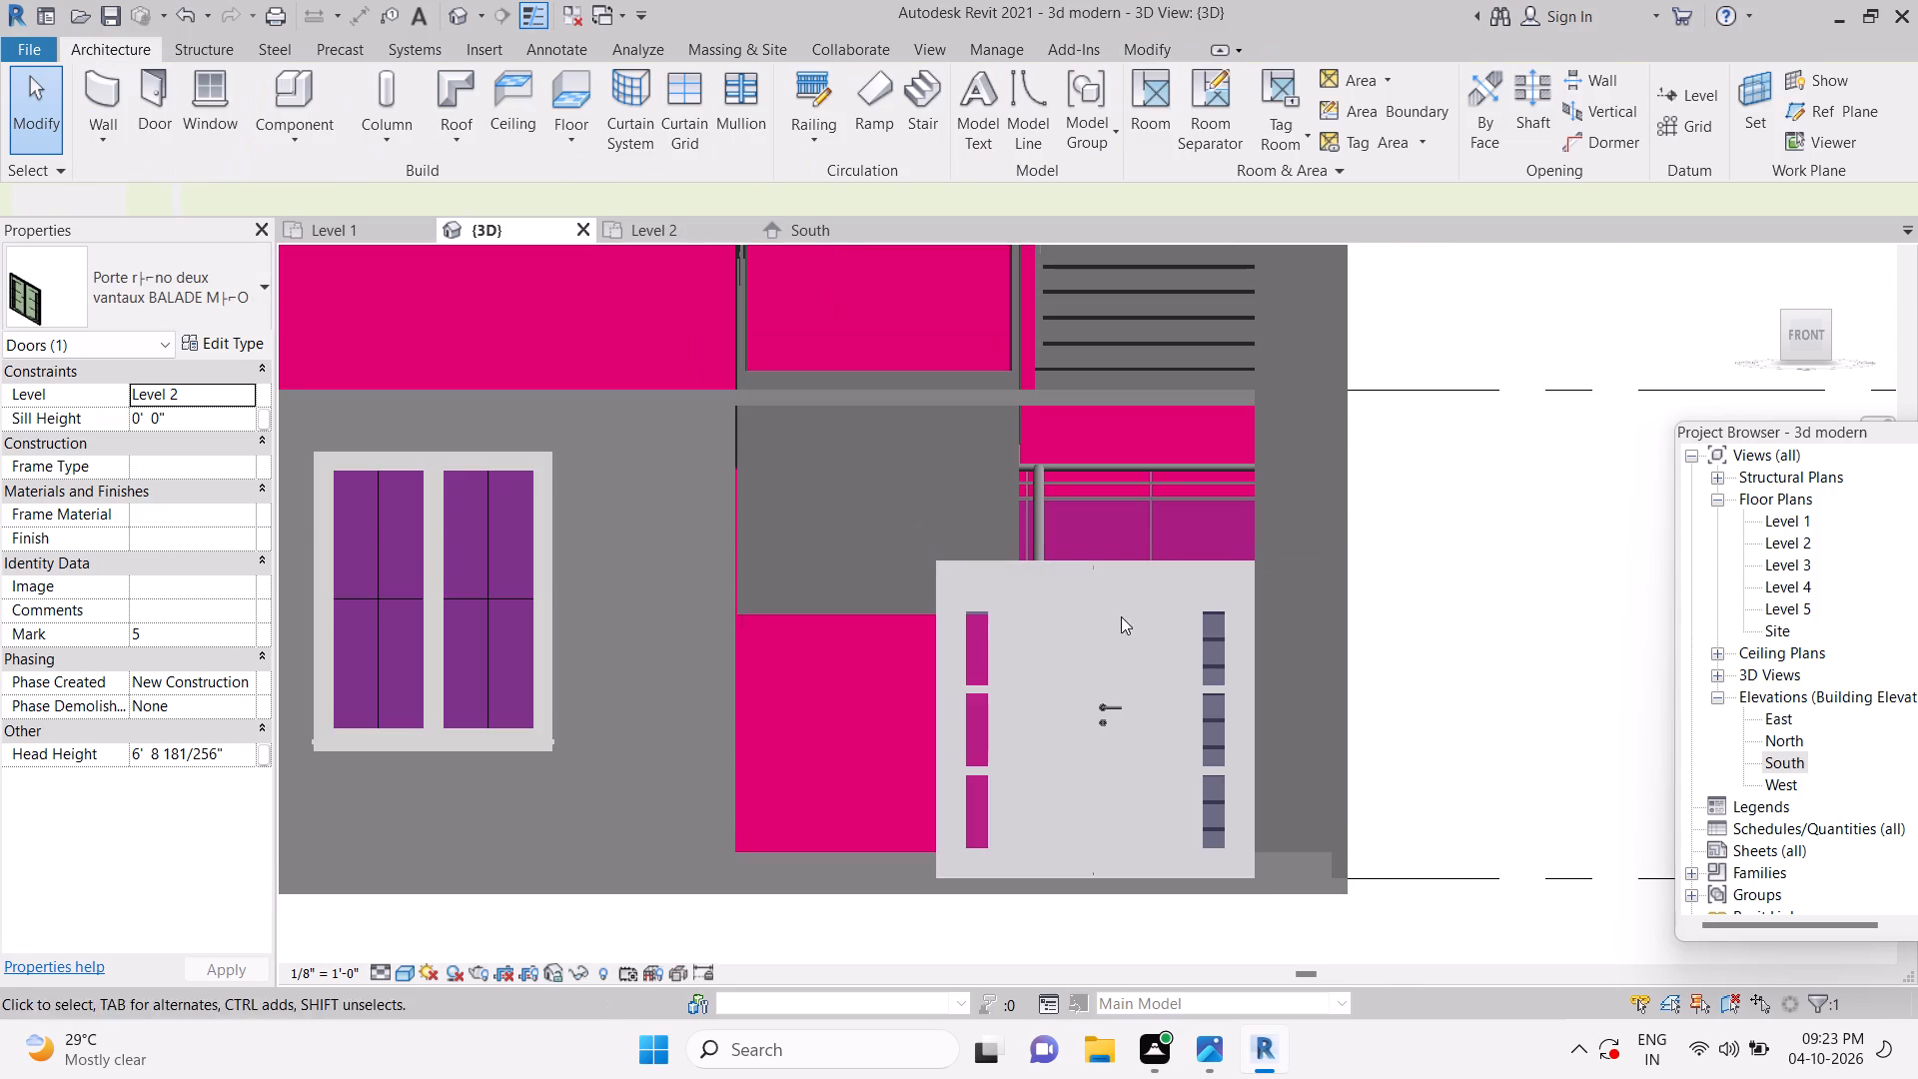
pyautogui.press('Escape')
pyautogui.press('Escape')
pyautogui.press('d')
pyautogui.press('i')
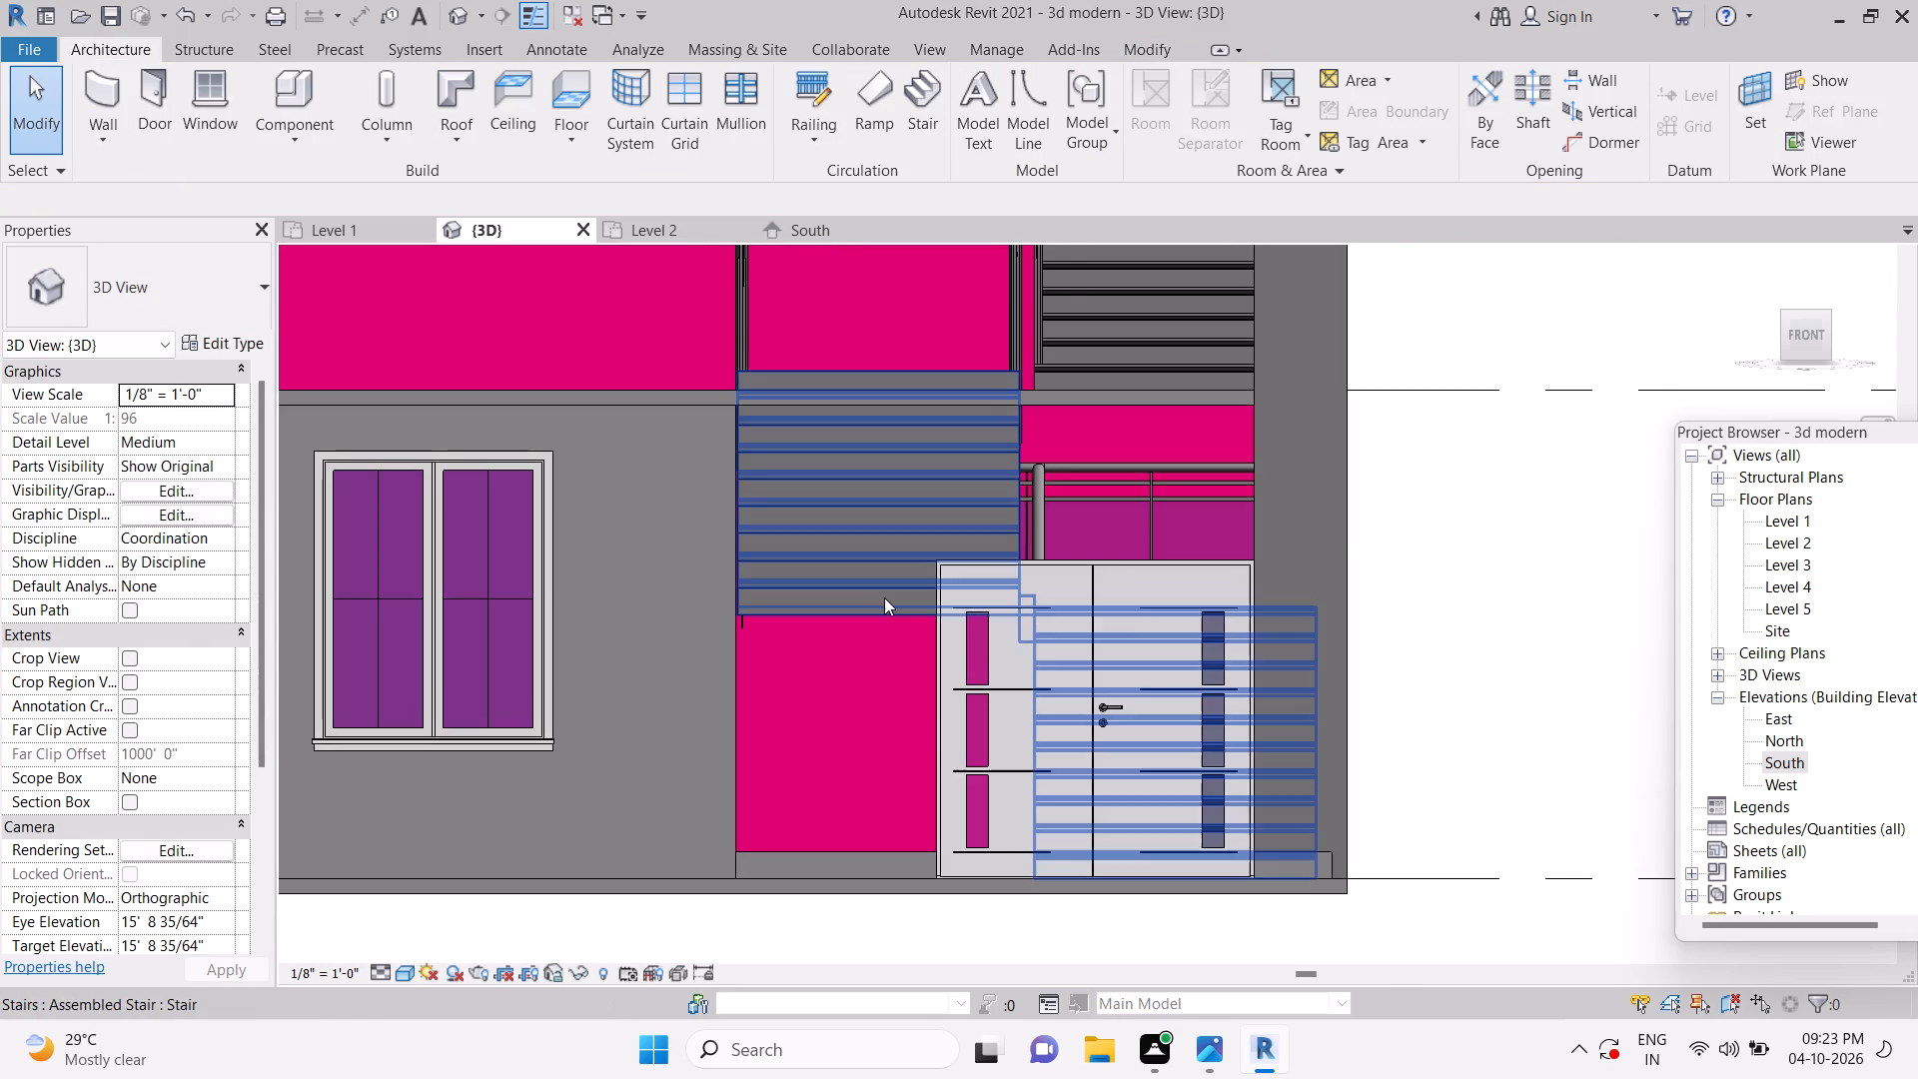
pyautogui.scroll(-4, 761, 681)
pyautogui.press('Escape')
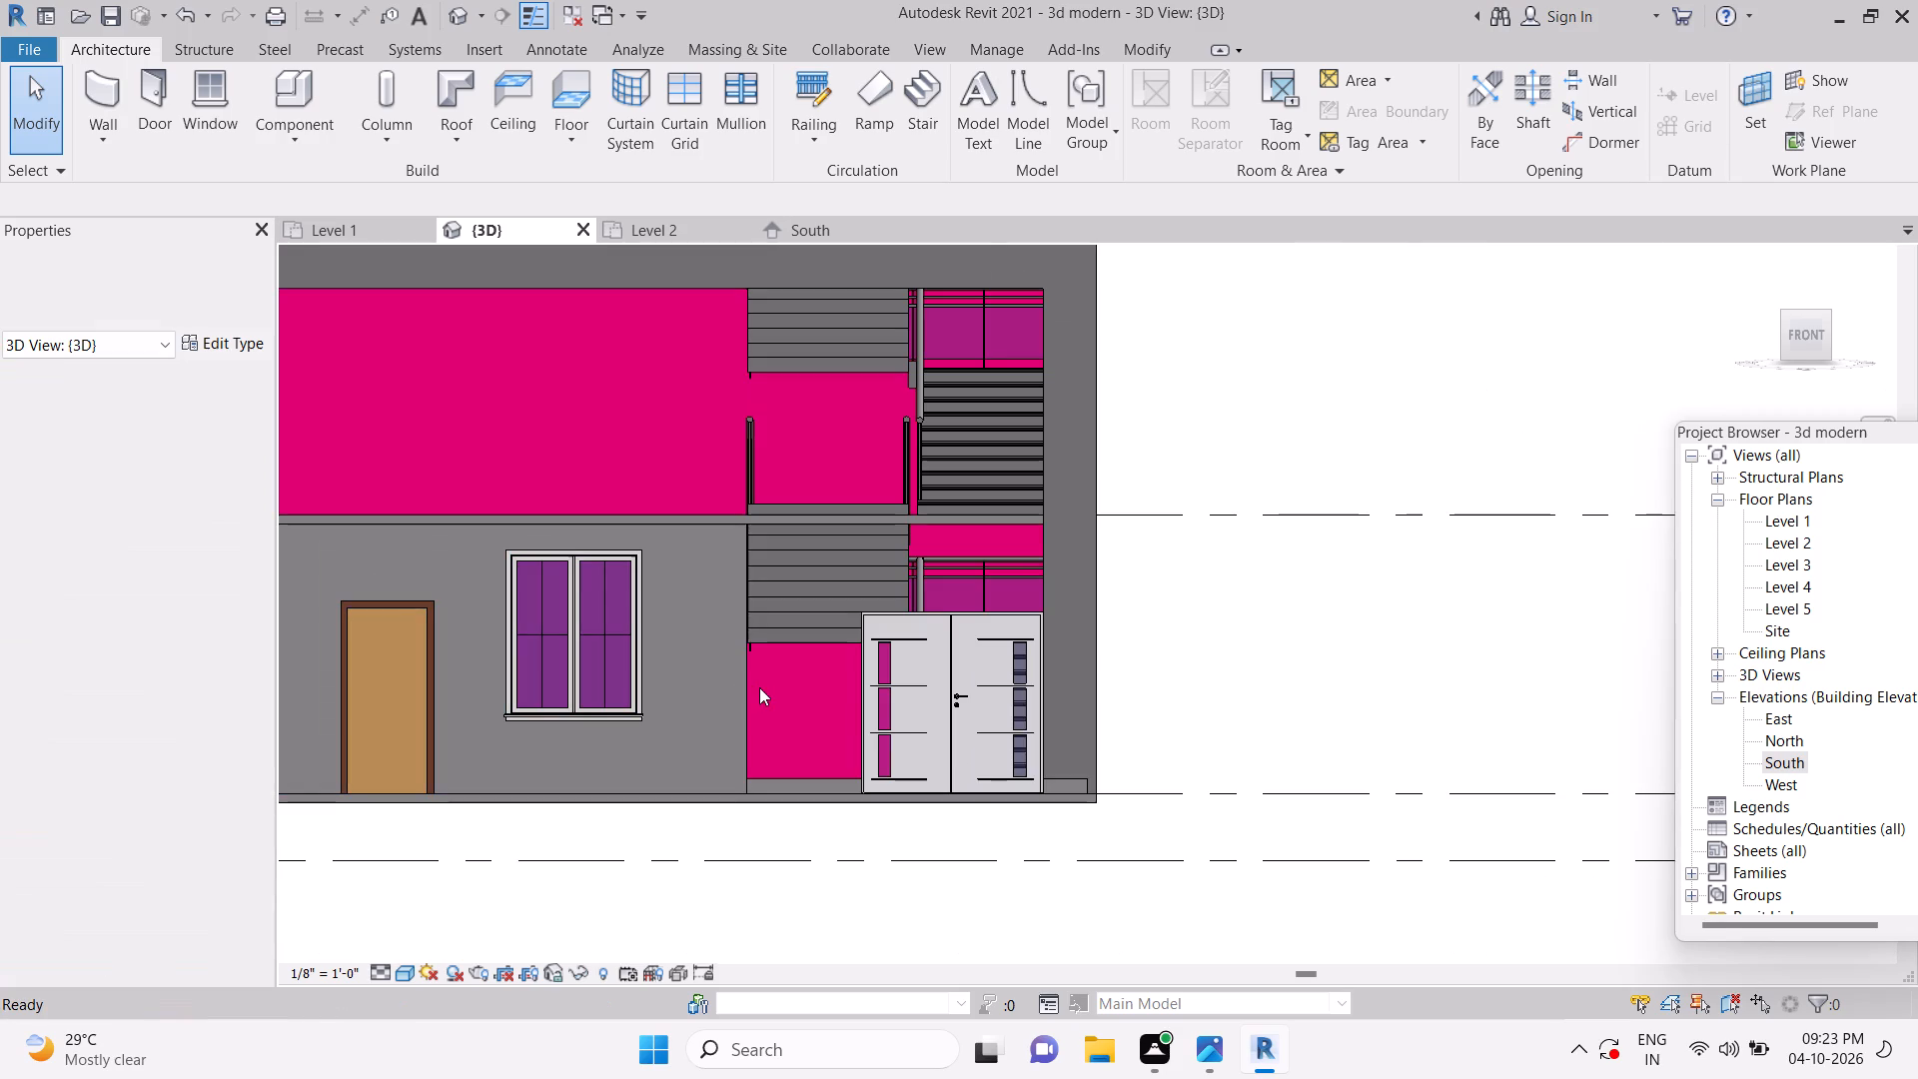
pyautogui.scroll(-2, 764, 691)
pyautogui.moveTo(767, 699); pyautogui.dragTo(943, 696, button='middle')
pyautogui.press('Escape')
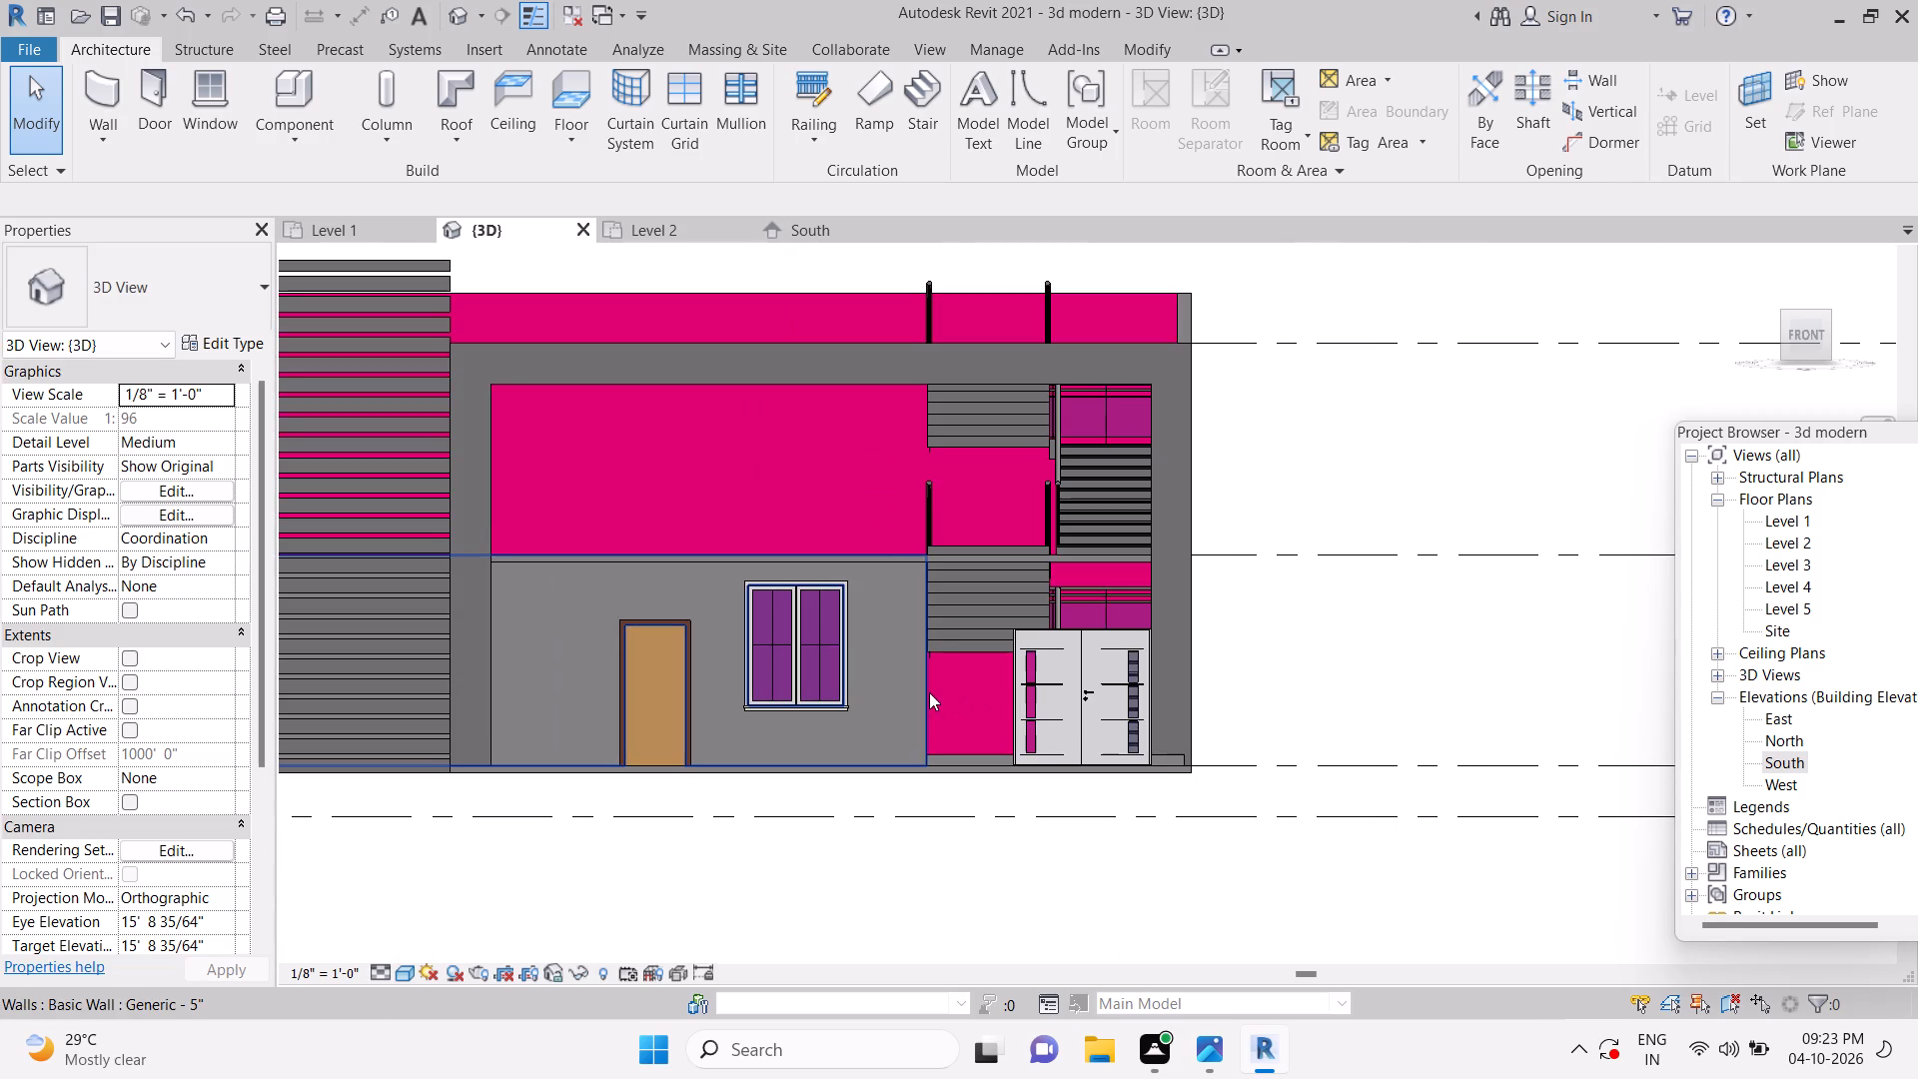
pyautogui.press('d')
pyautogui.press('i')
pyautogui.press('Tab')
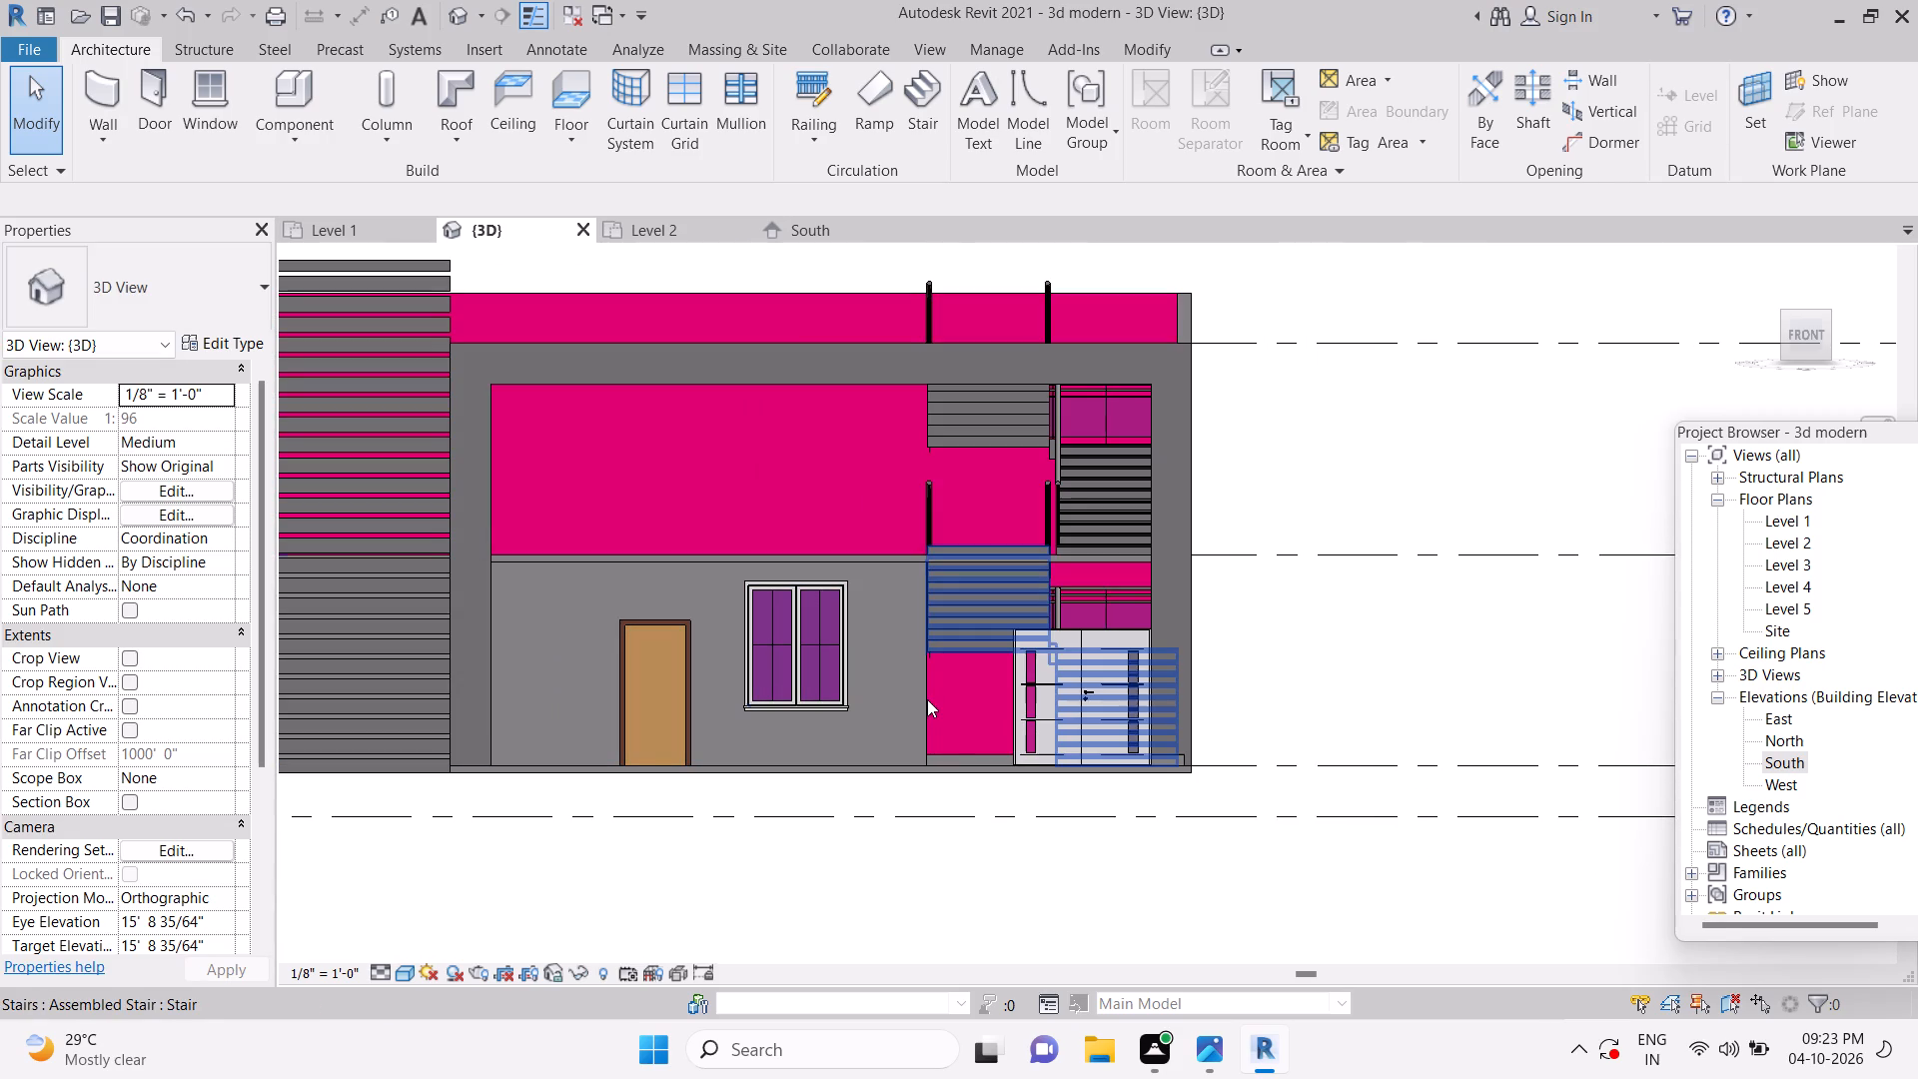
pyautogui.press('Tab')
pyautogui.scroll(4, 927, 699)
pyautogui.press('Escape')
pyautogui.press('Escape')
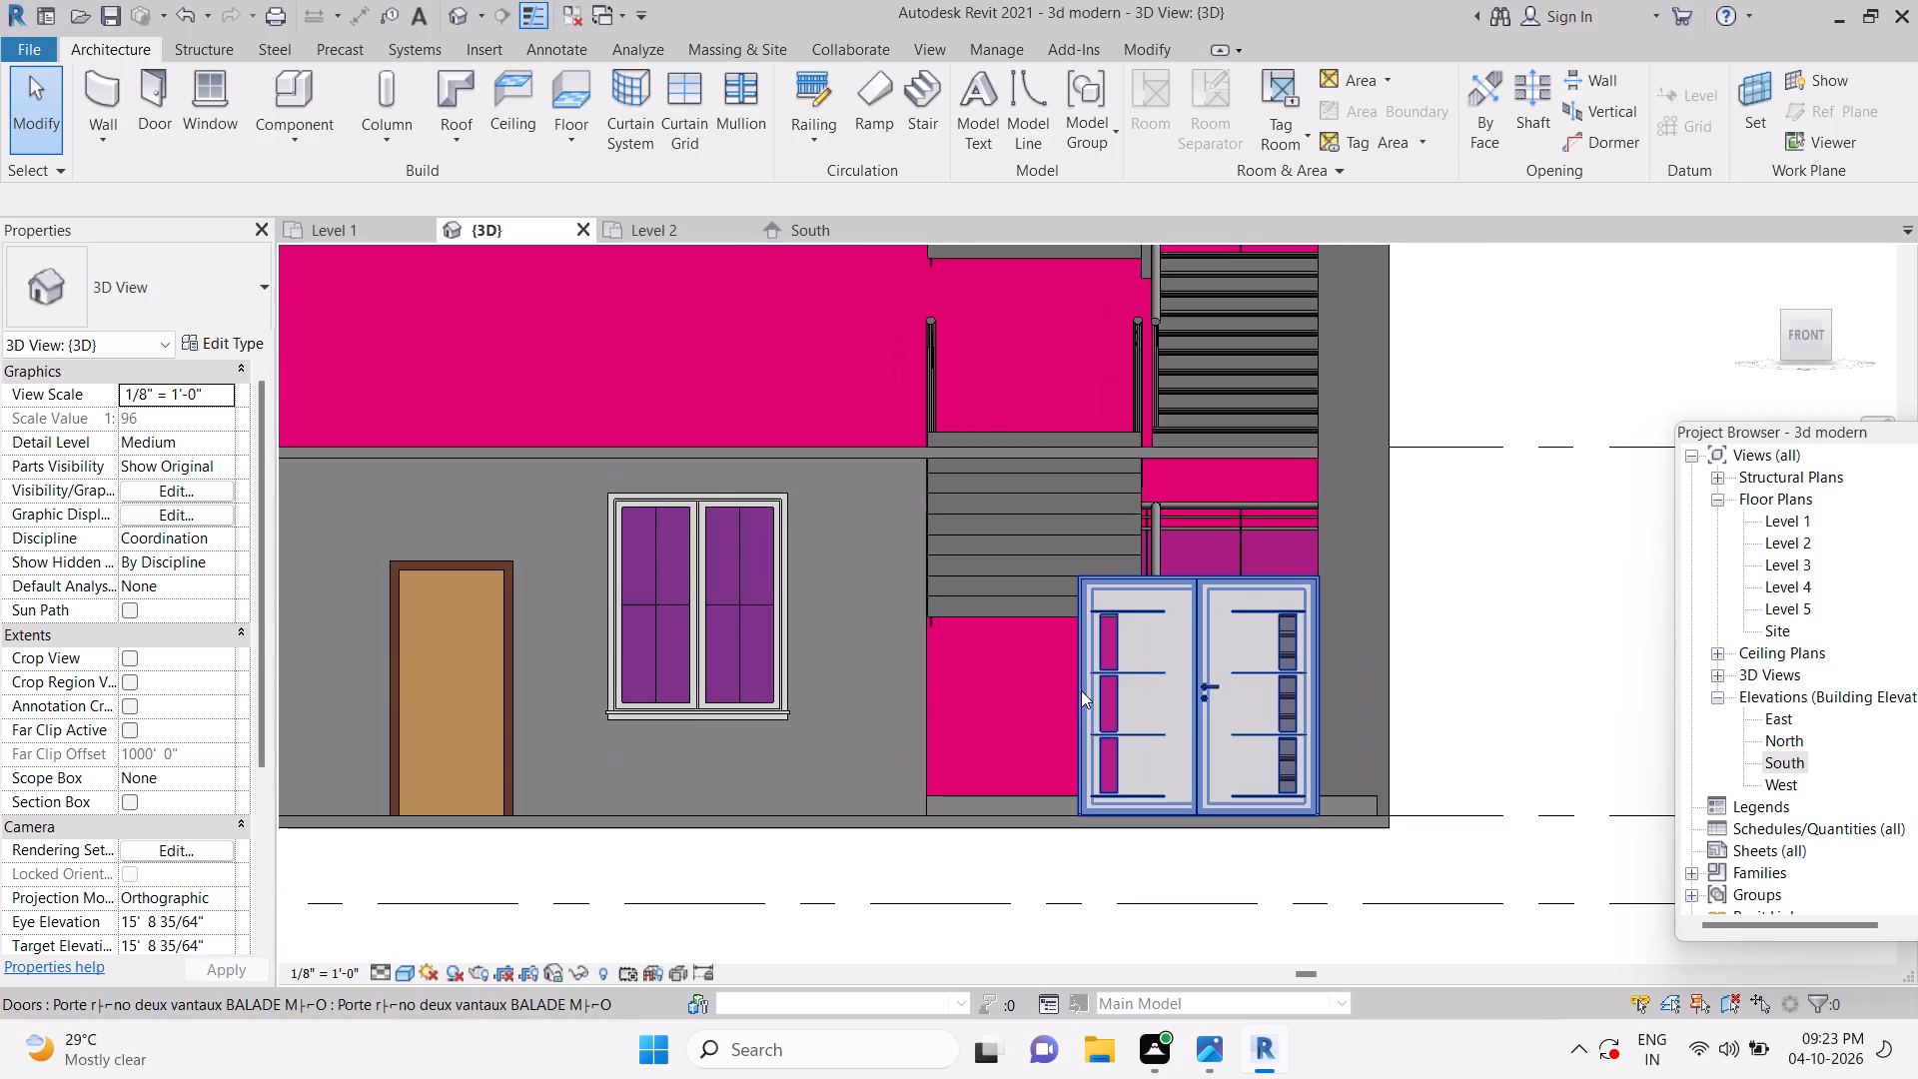
# In the front double door's type properties, set the Width to 15'.
pyautogui.click(1081, 690)
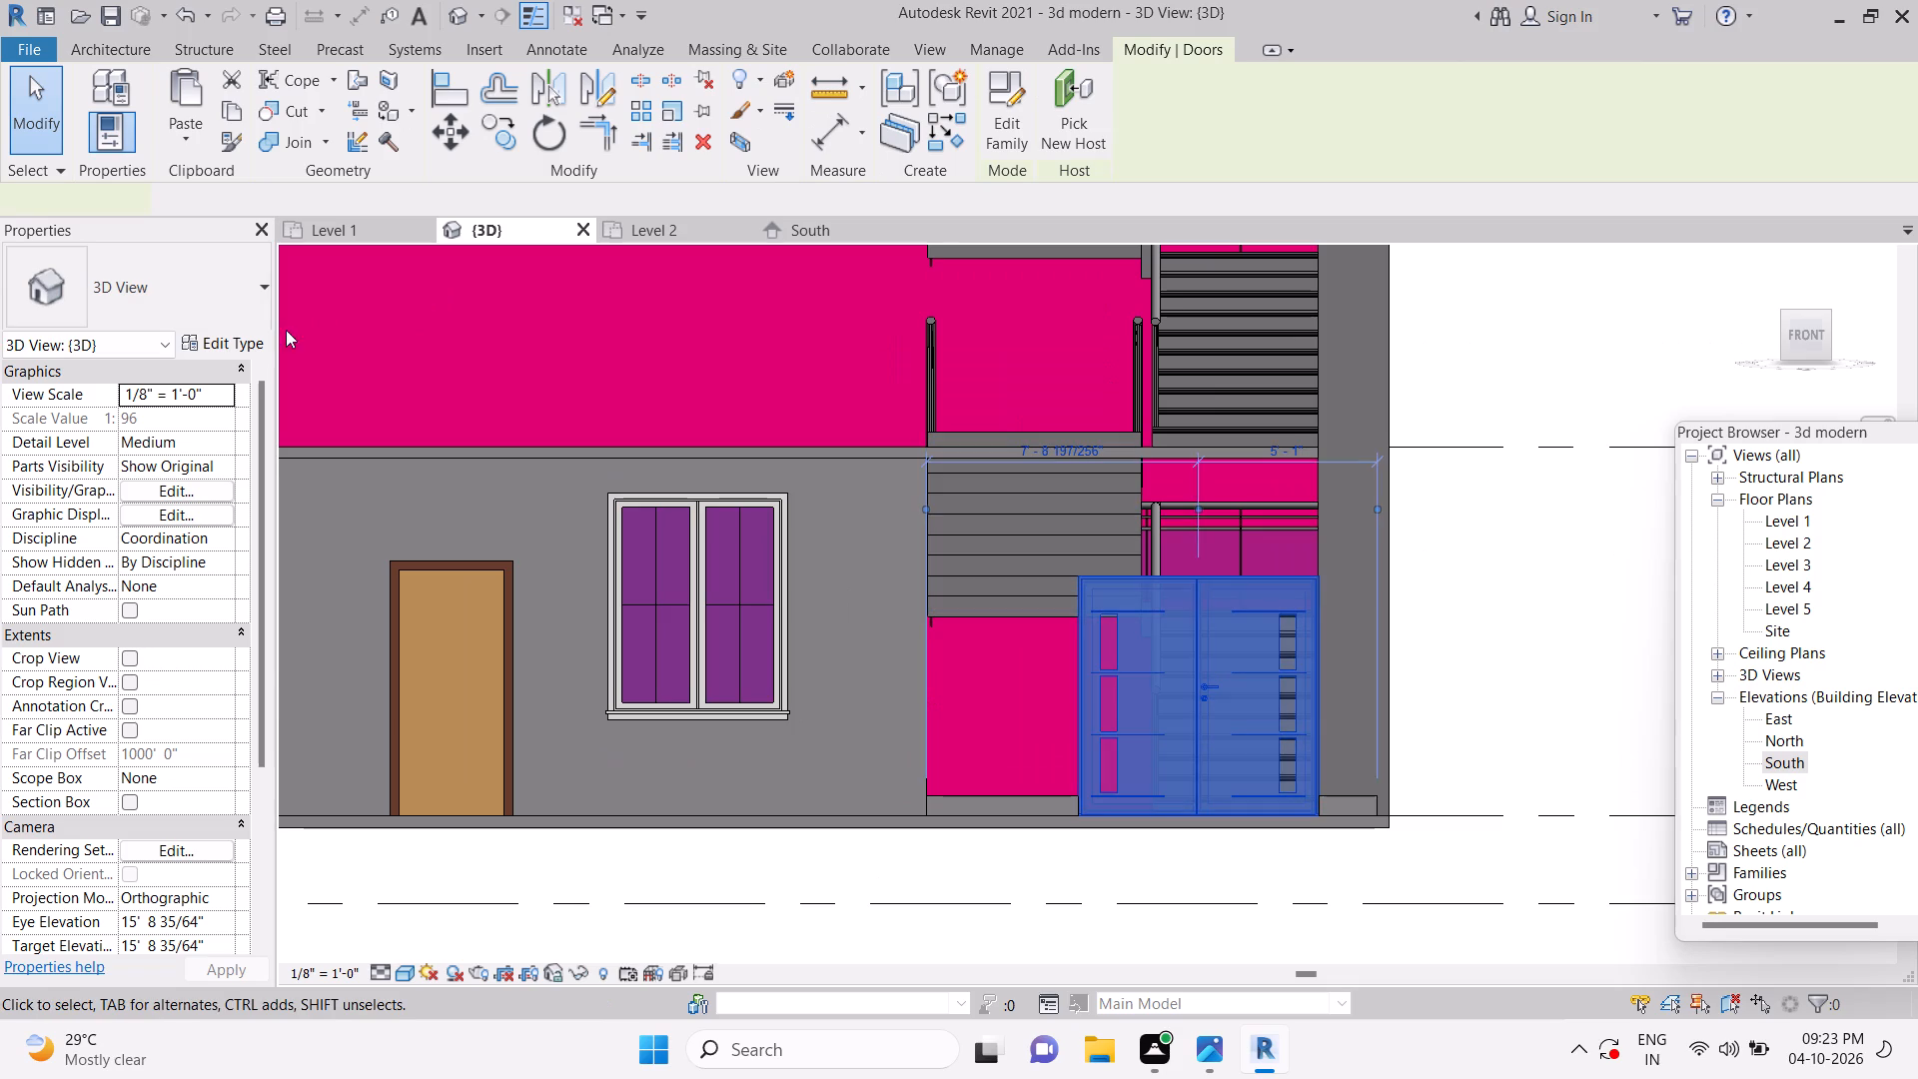
pyautogui.click(226, 342)
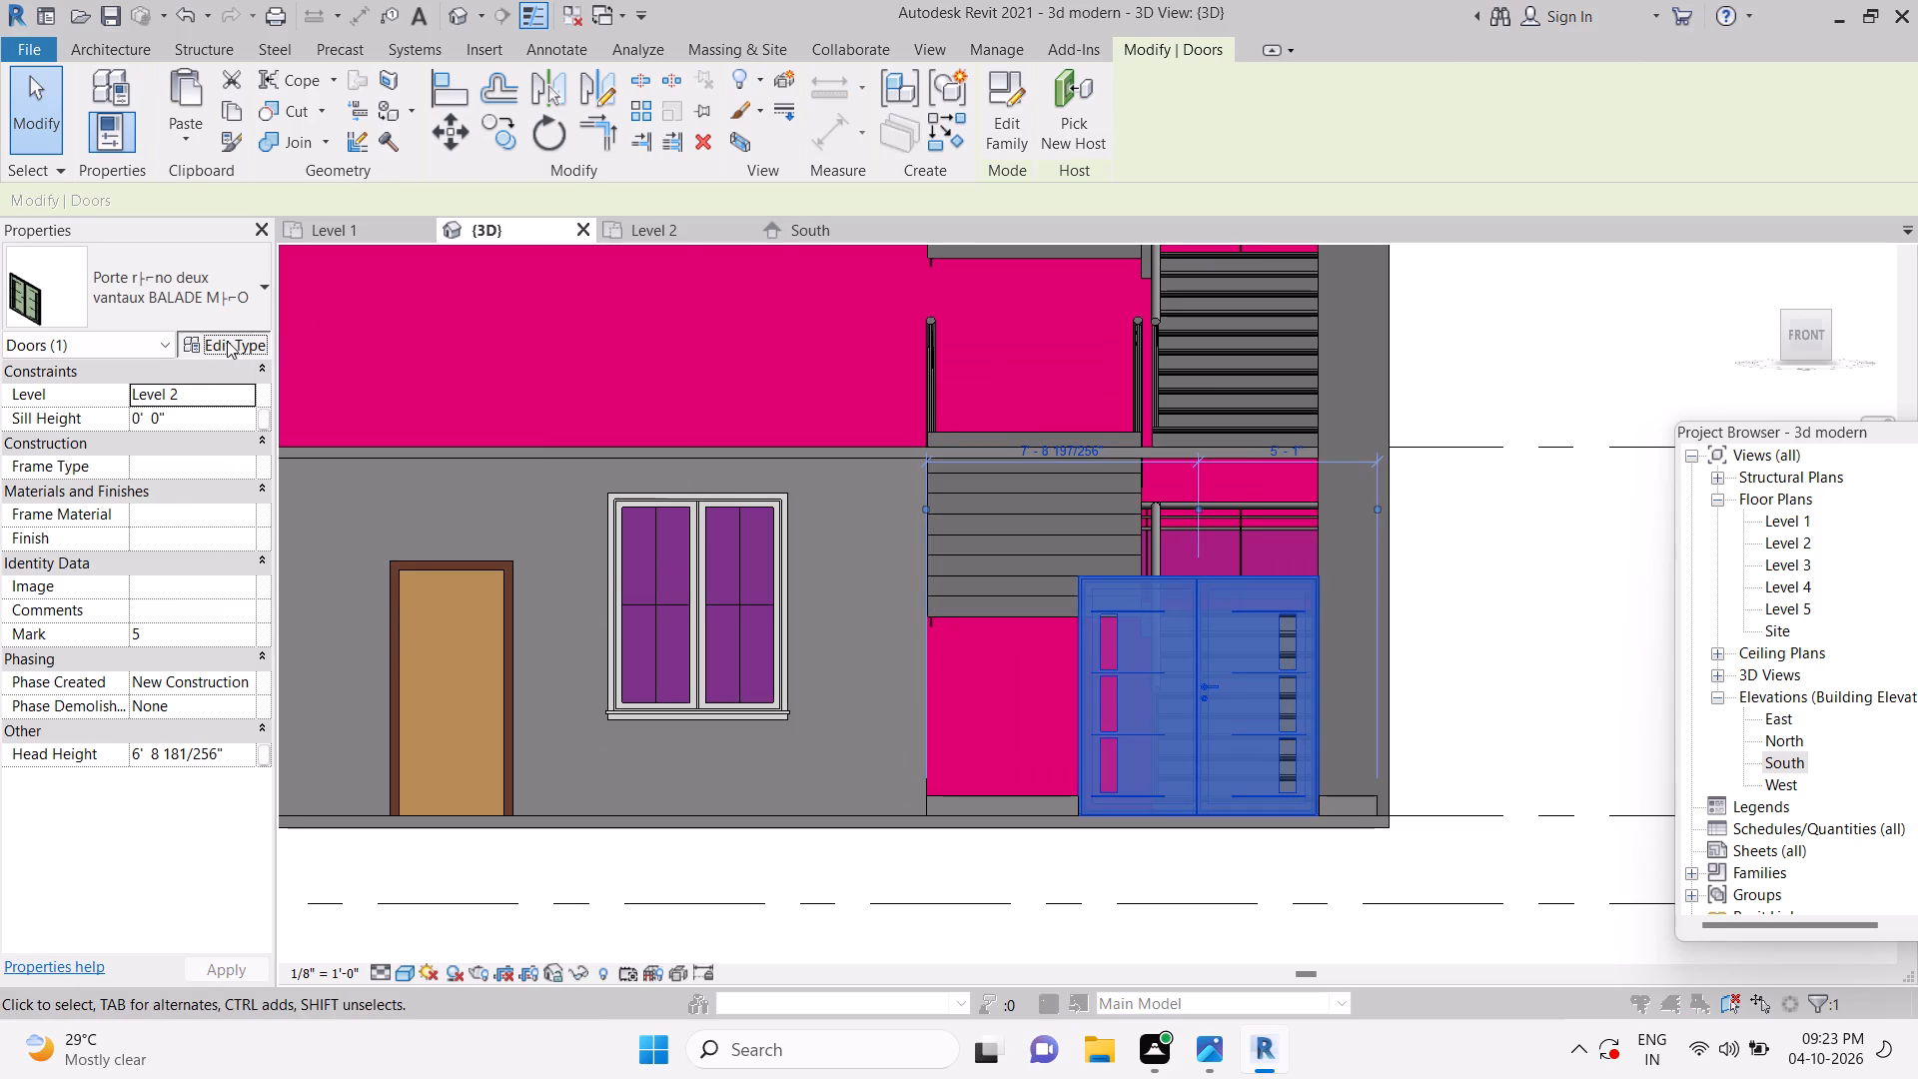
pyautogui.scroll(-2, 414, 567)
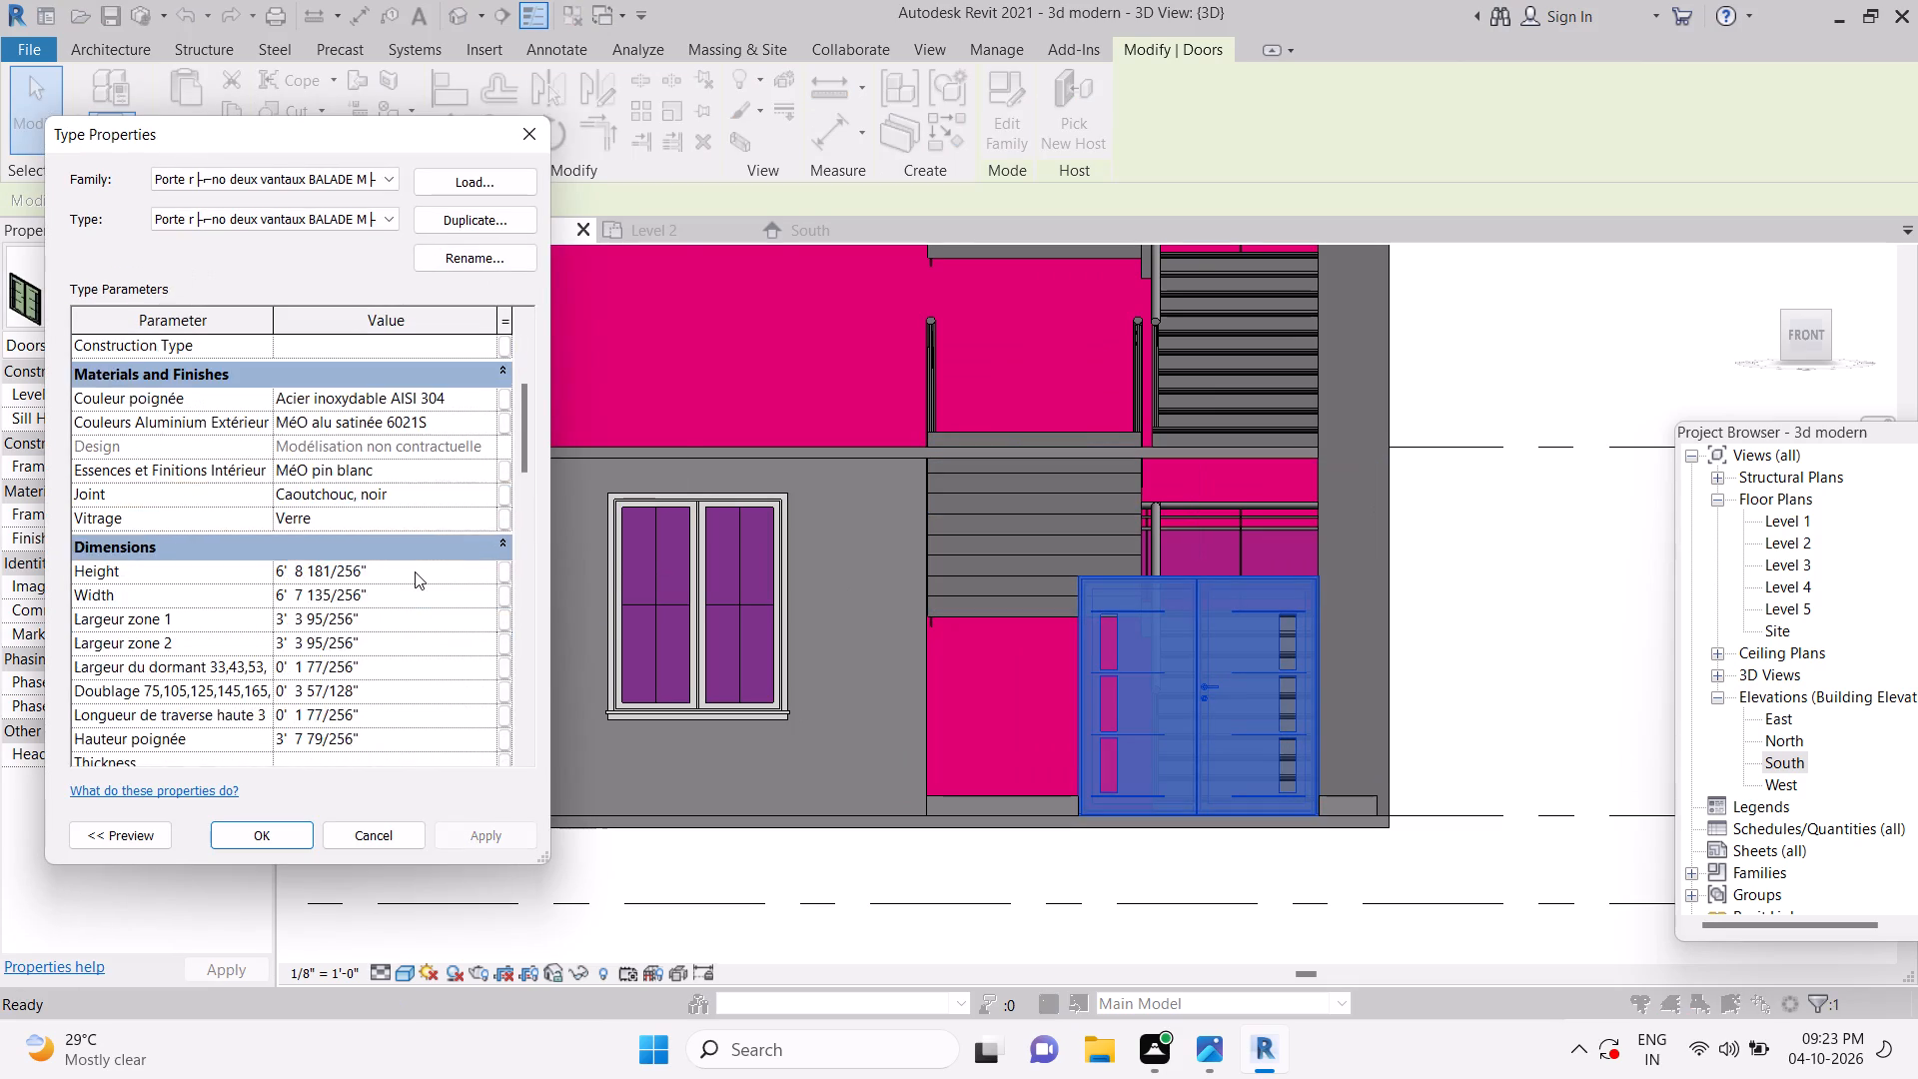
pyautogui.scroll(-5, 415, 571)
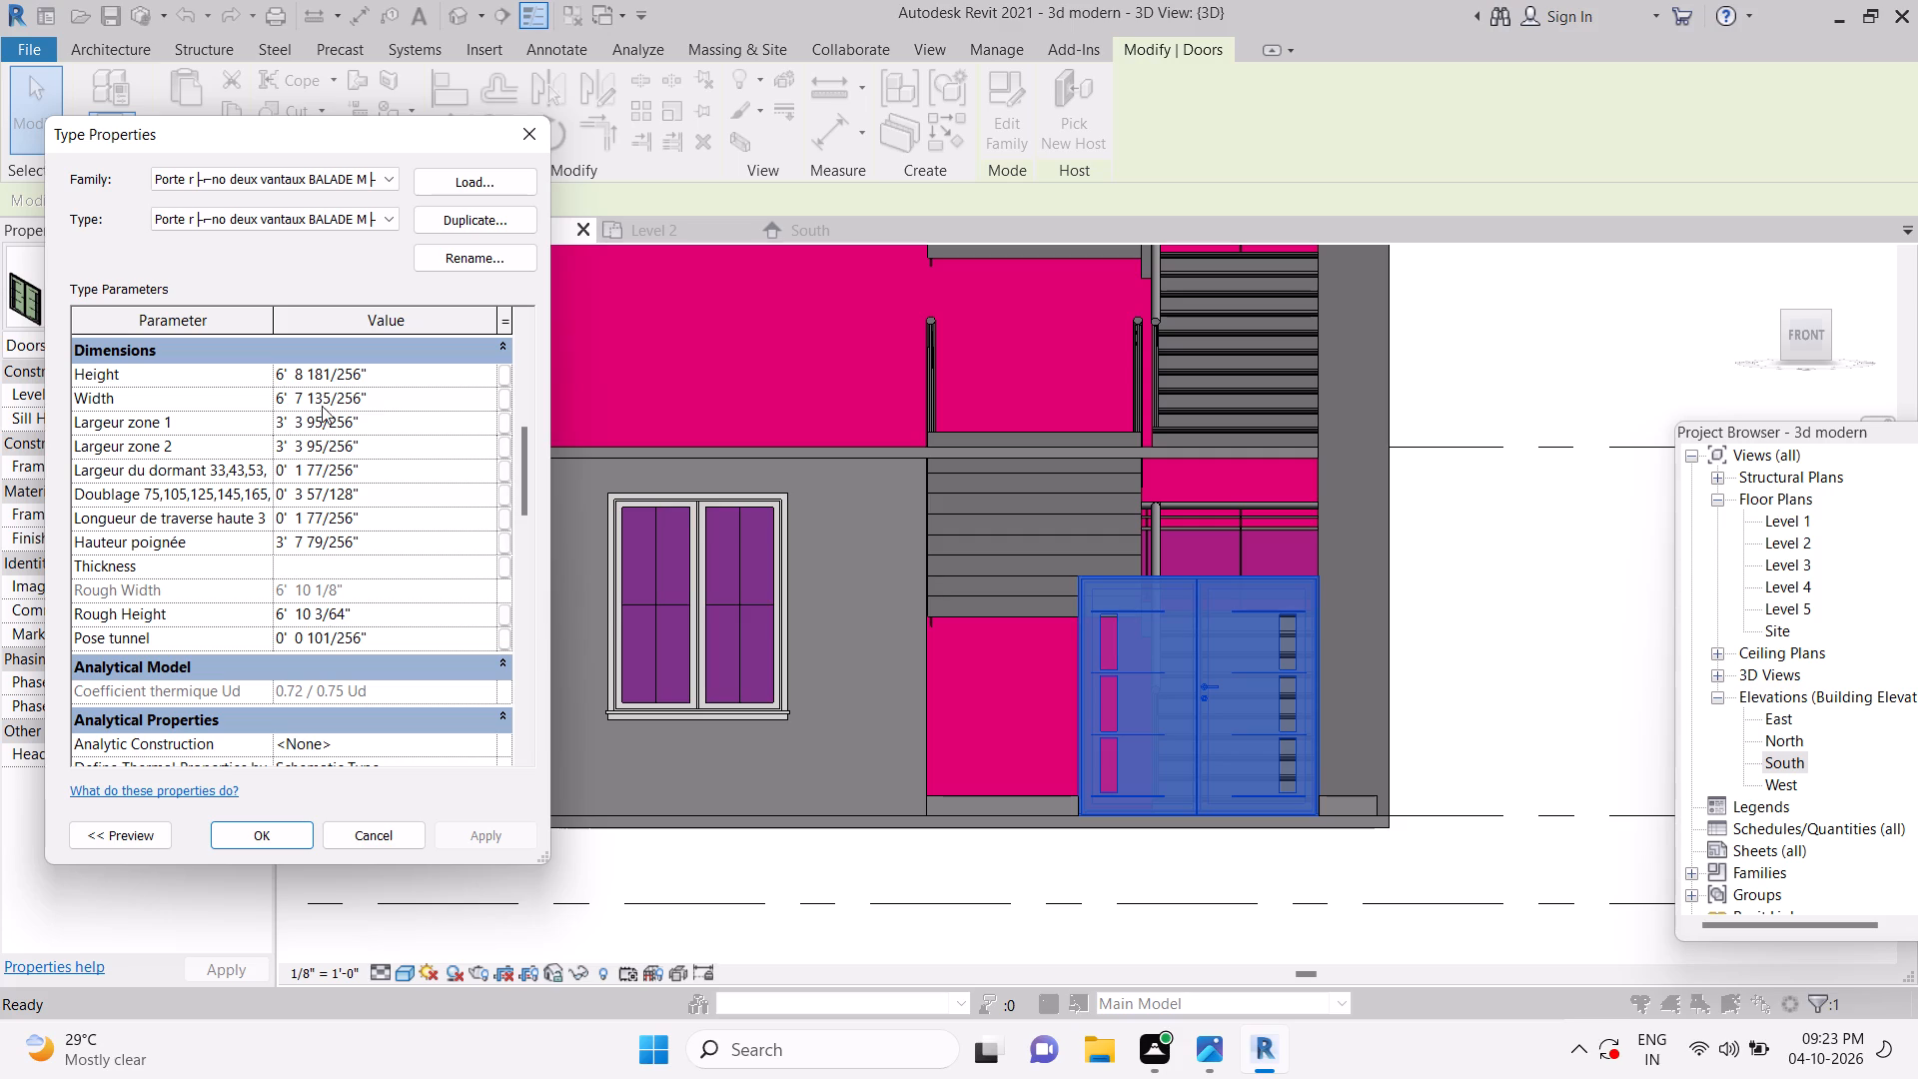
pyautogui.click(371, 400)
pyautogui.moveTo(398, 403); pyautogui.dragTo(256, 408)
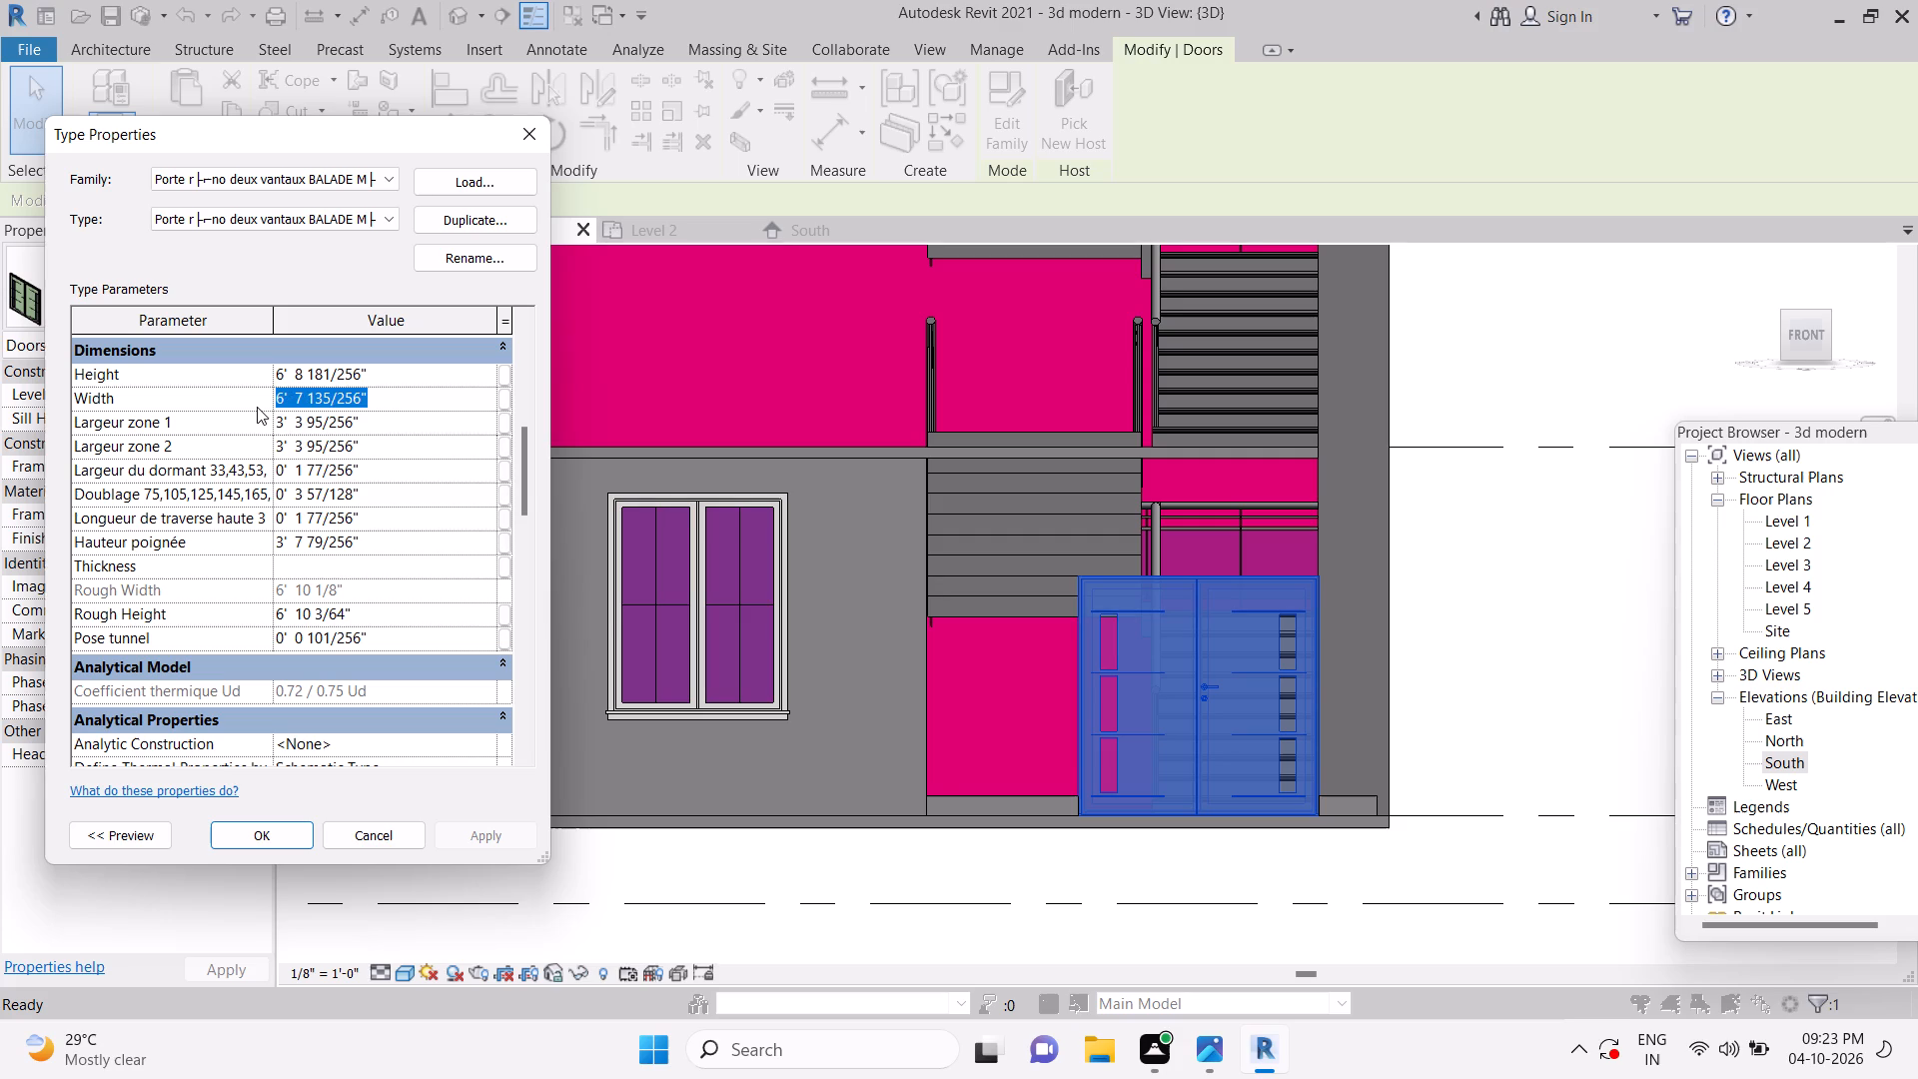
pyautogui.write('15')
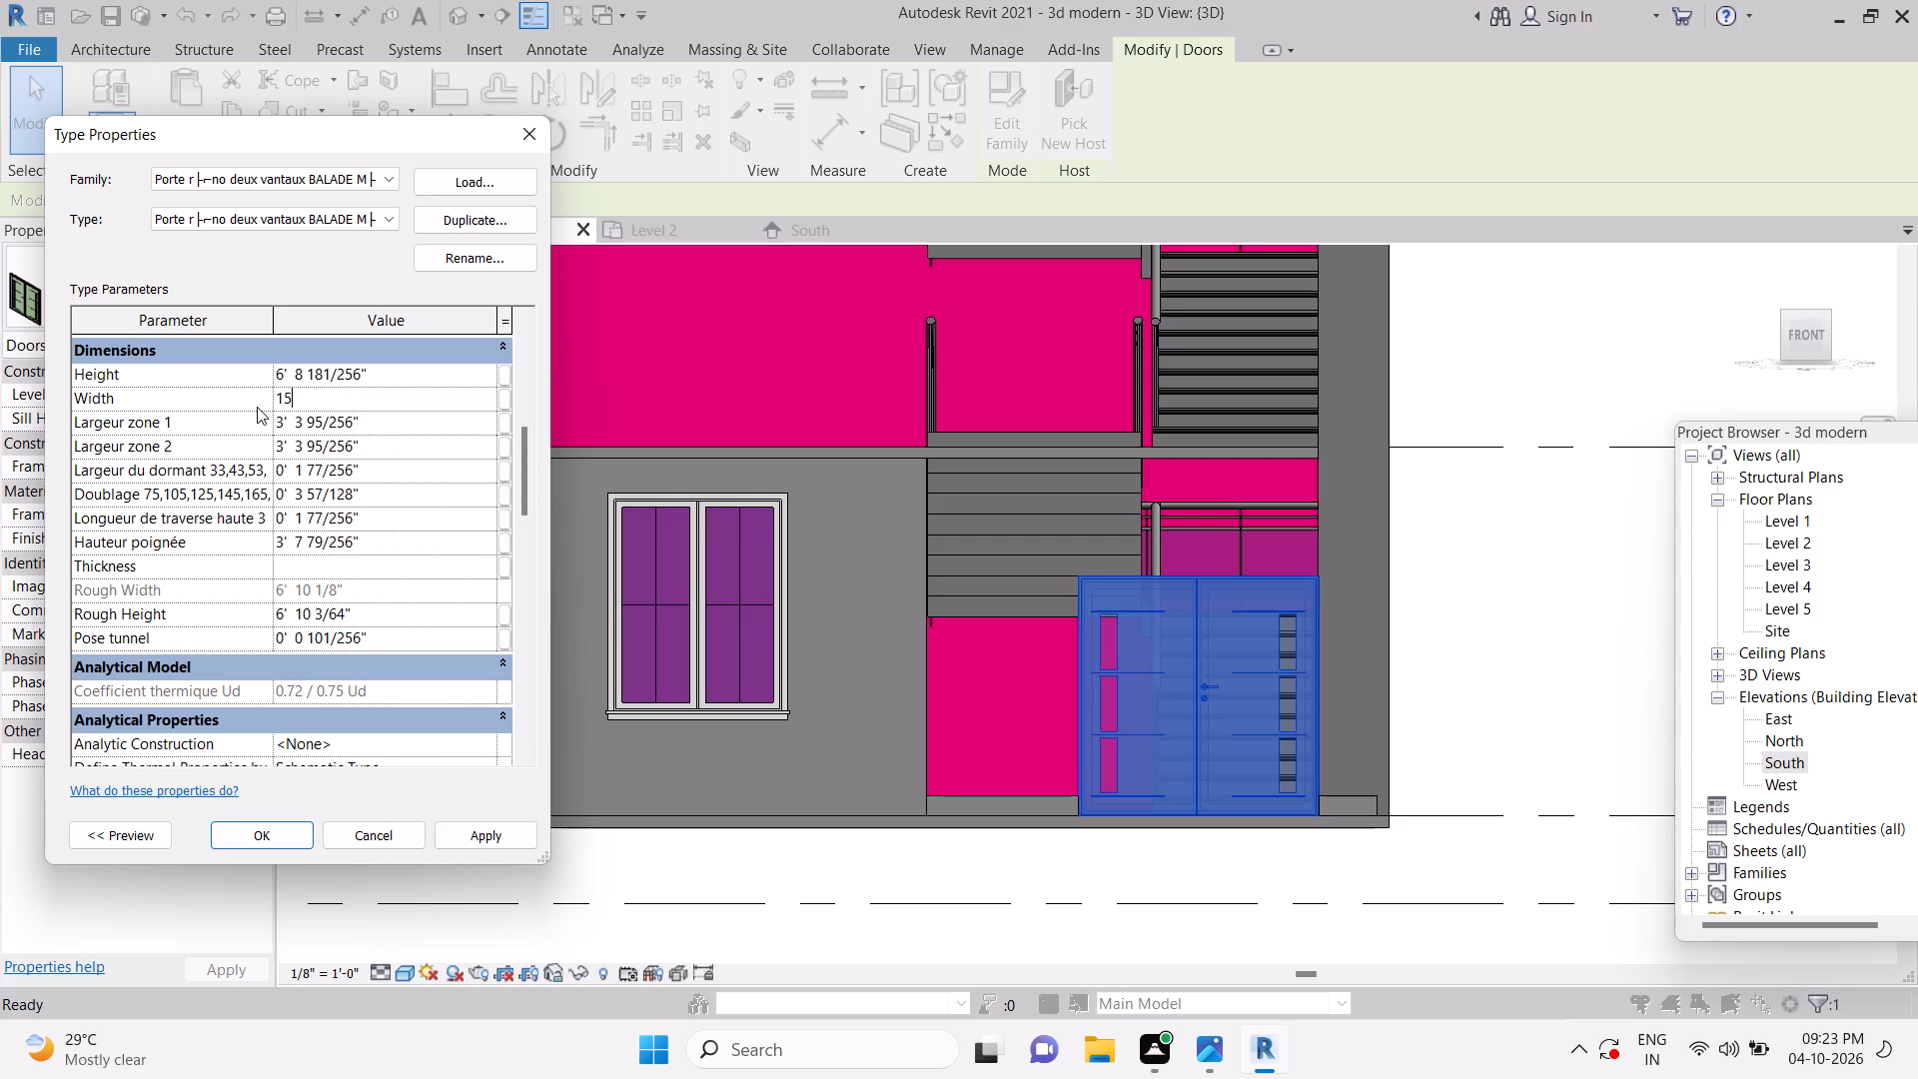
pyautogui.press("'")
# Set the double door type's Height to 7'-6", dismiss the notification card, and apply the type changes.
pyautogui.click(388, 378)
pyautogui.click(386, 375)
pyautogui.moveTo(385, 374); pyautogui.dragTo(260, 378)
pyautogui.write("7'6'")
pyautogui.press('Return')
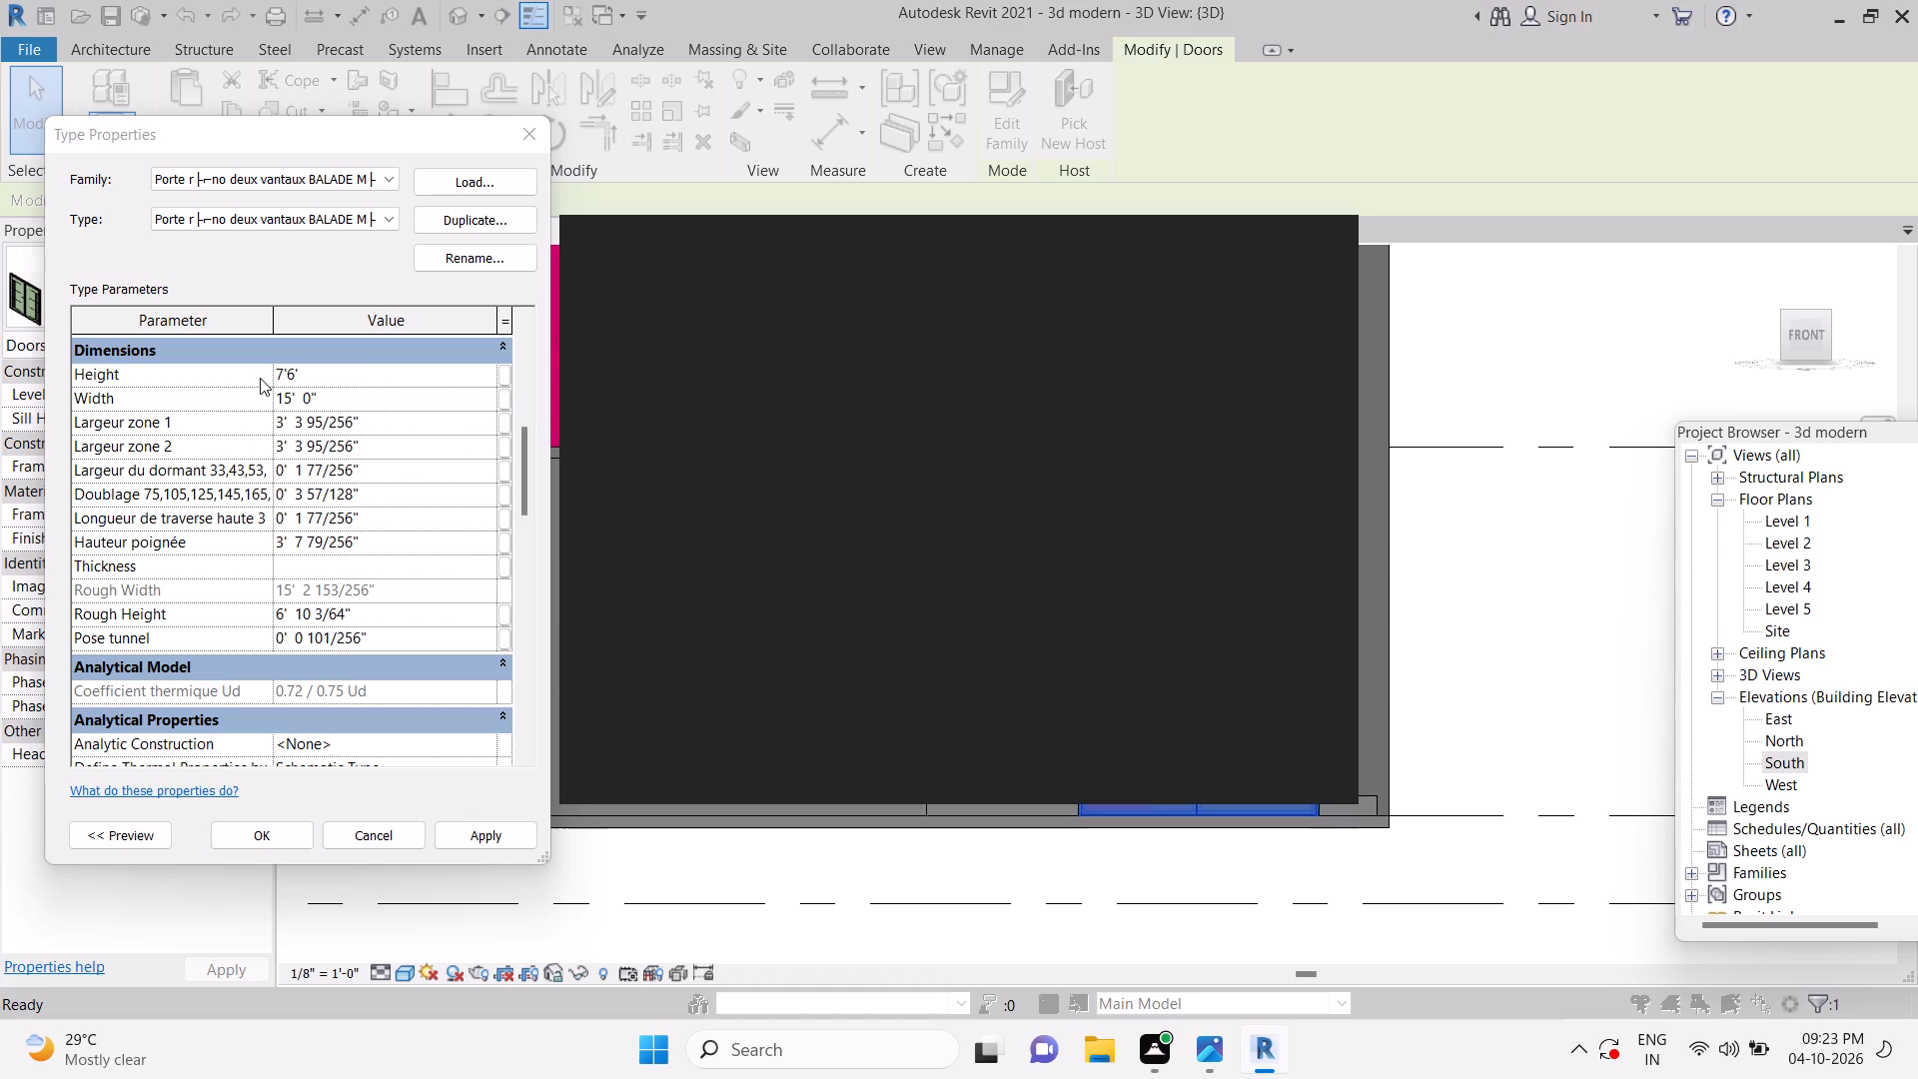
pyautogui.click(317, 380)
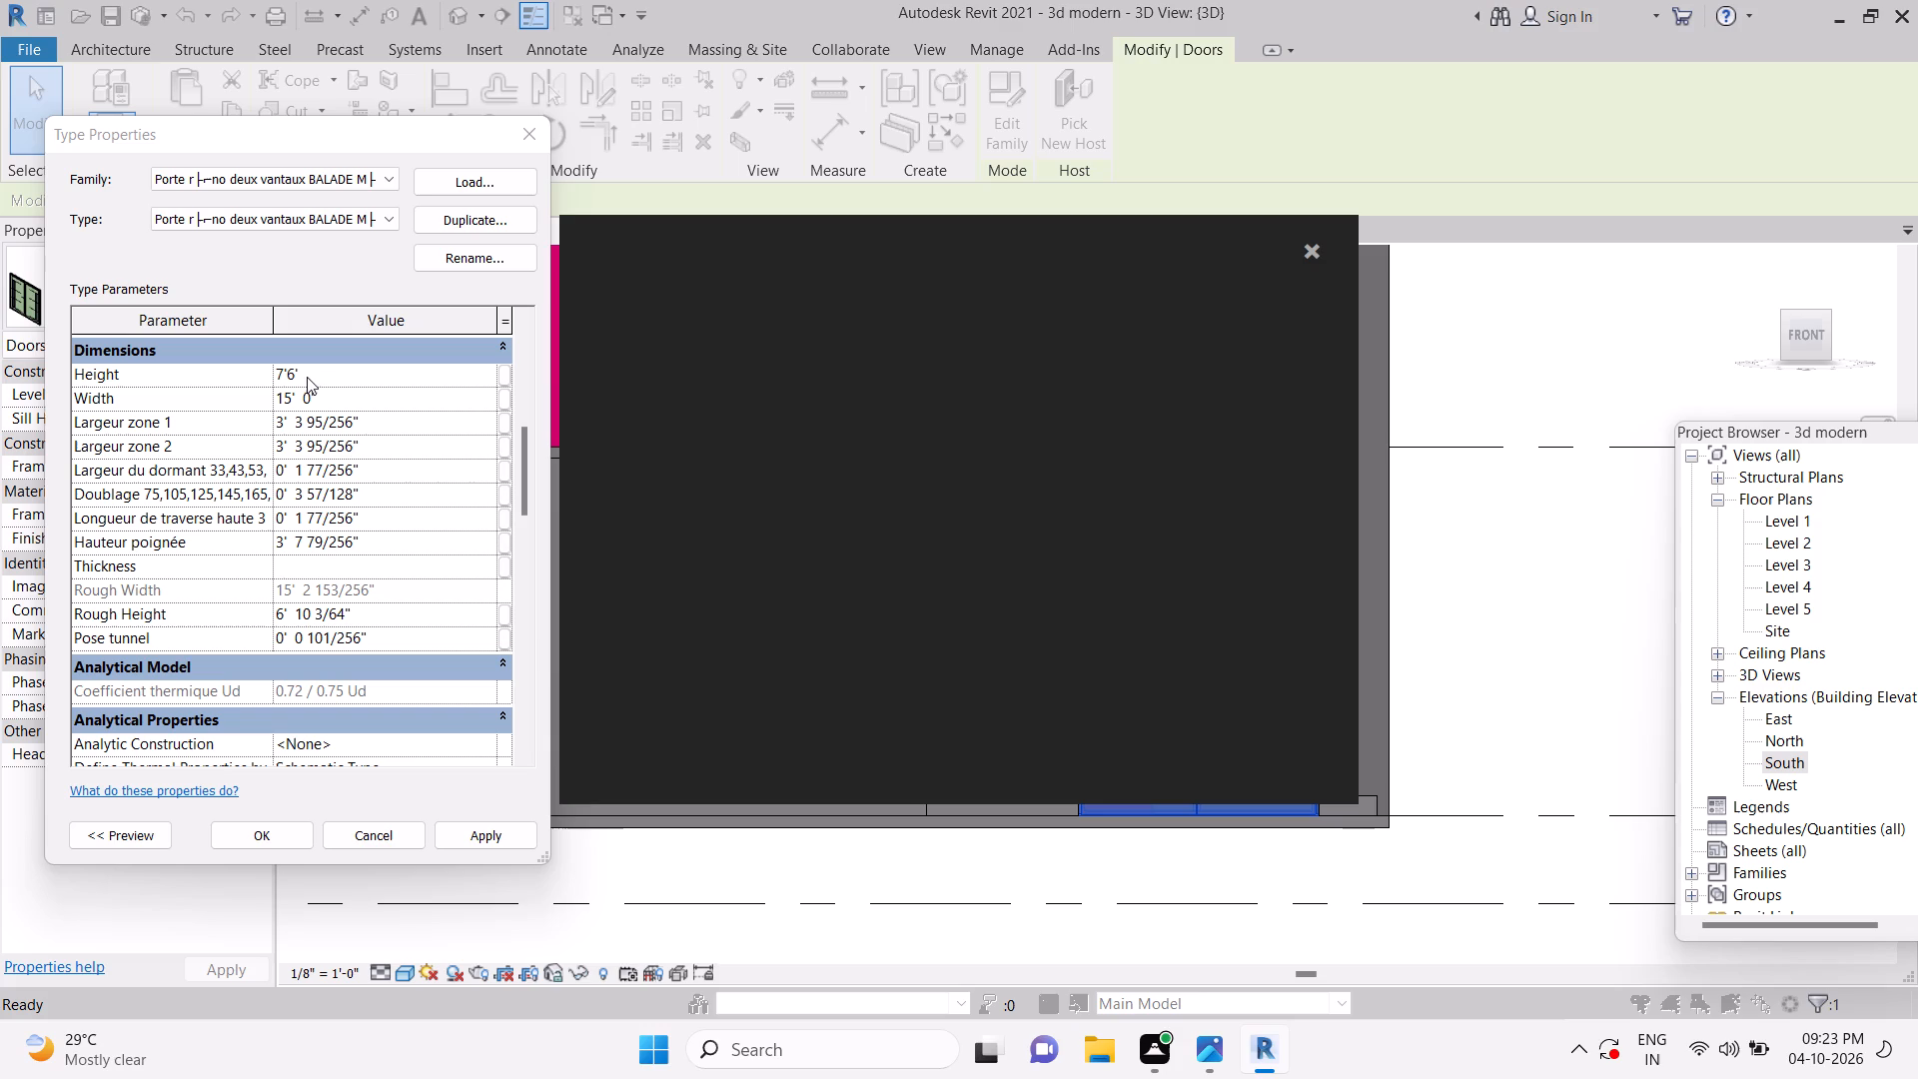
pyautogui.click(1305, 257)
pyautogui.click(1153, 400)
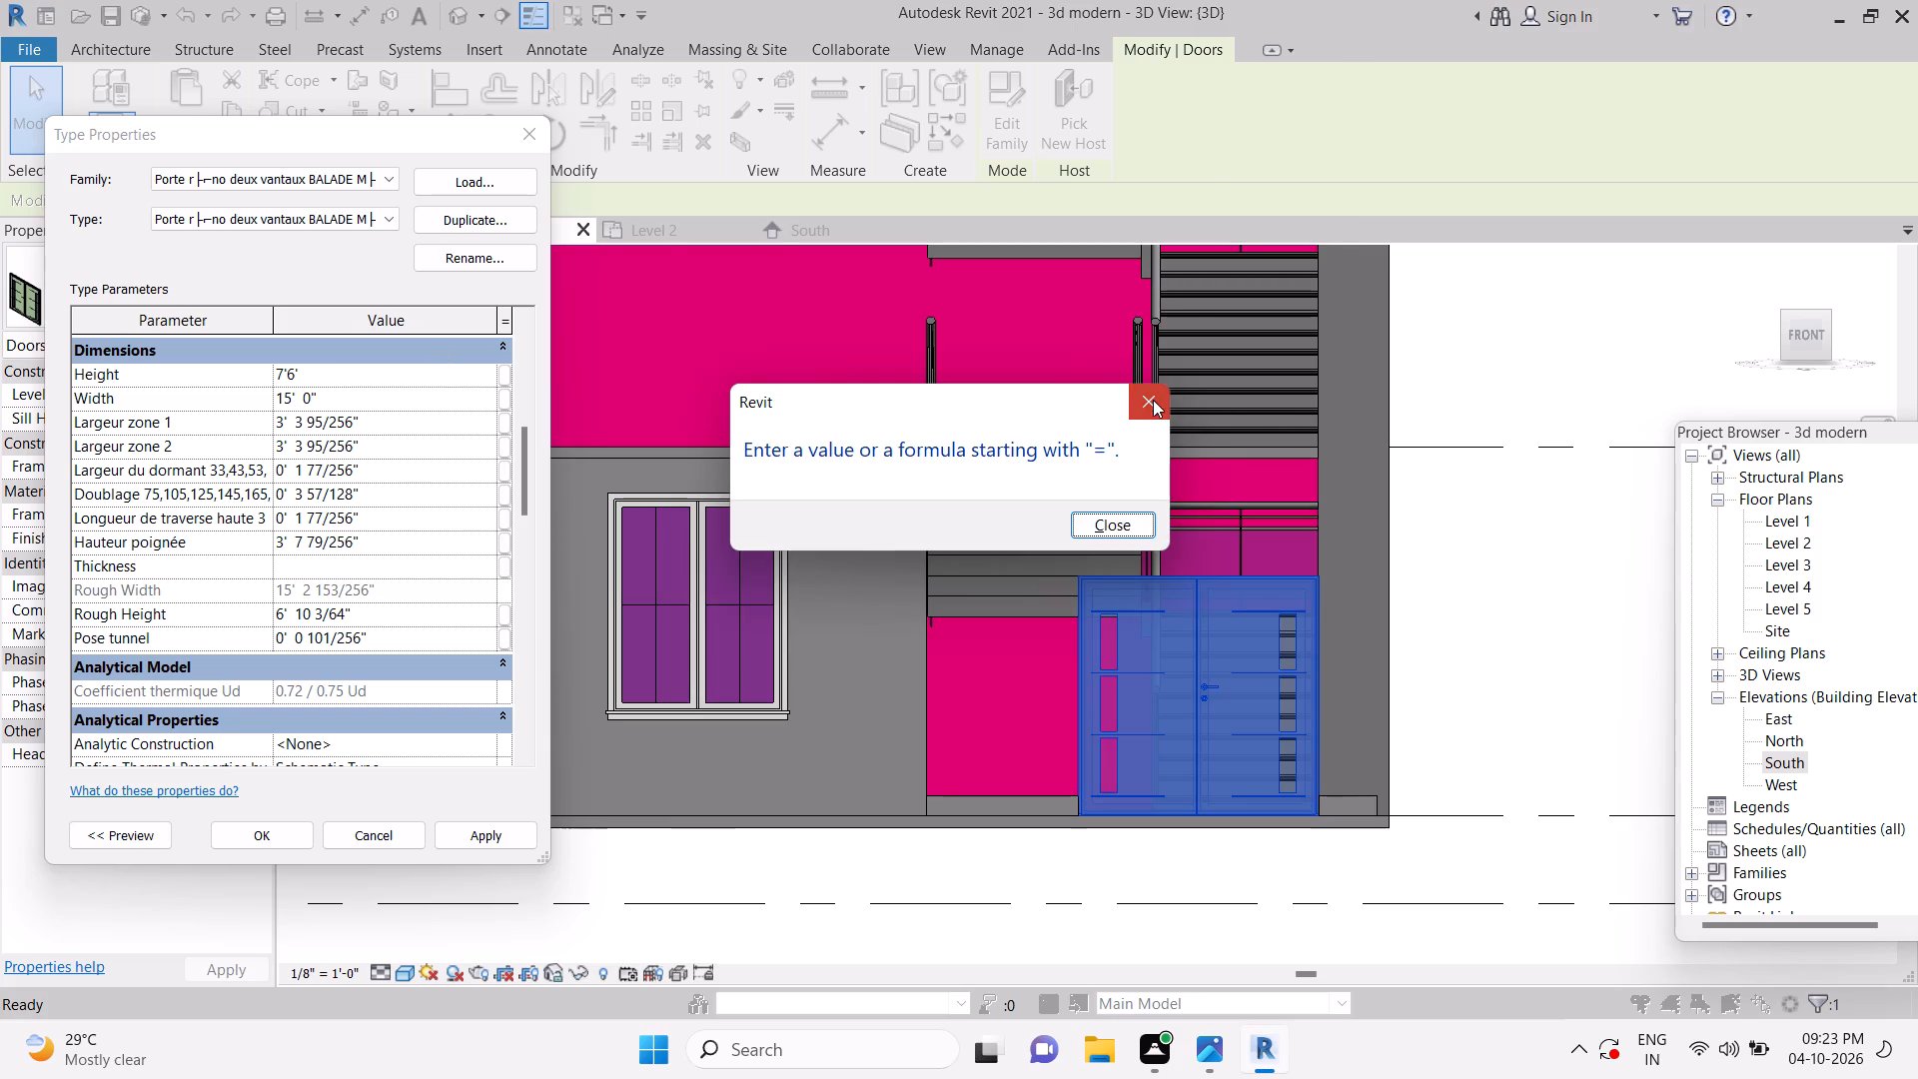
pyautogui.click(321, 380)
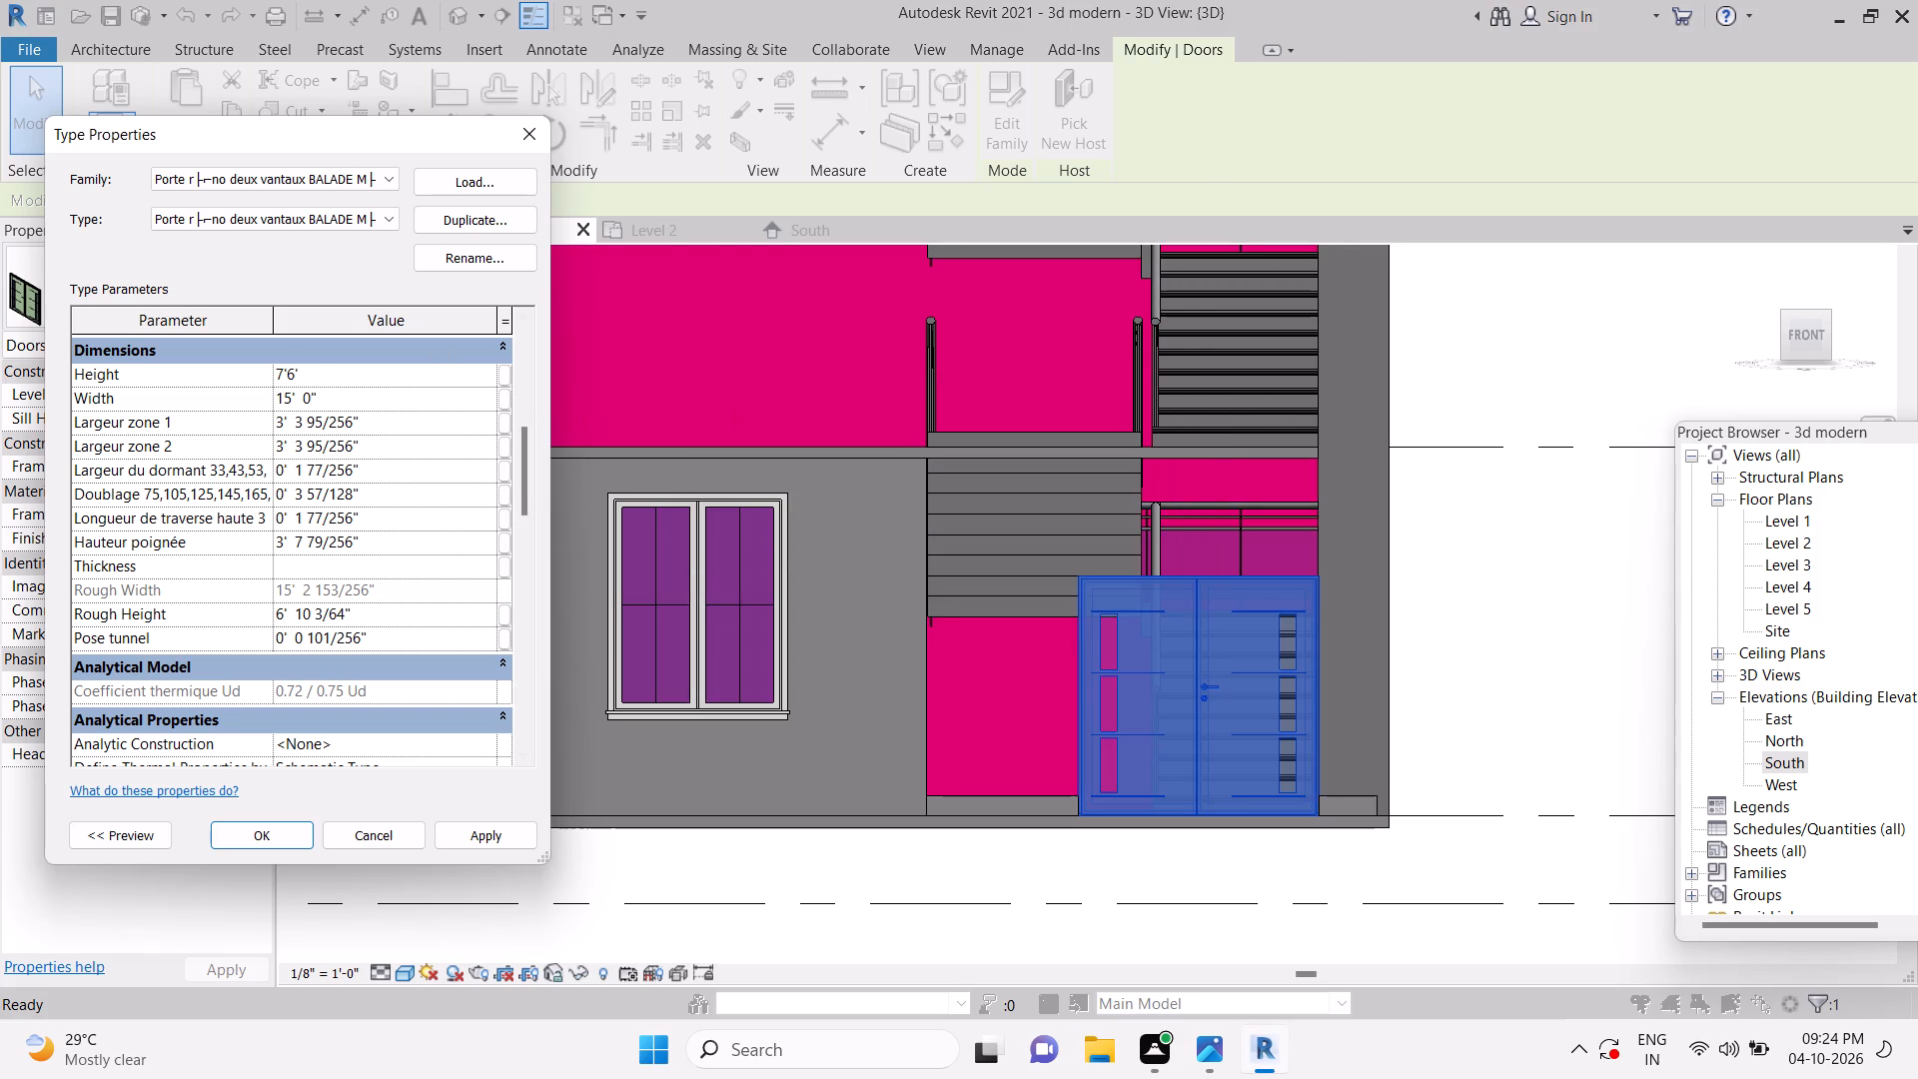
pyautogui.press("'")
pyautogui.press('Return')
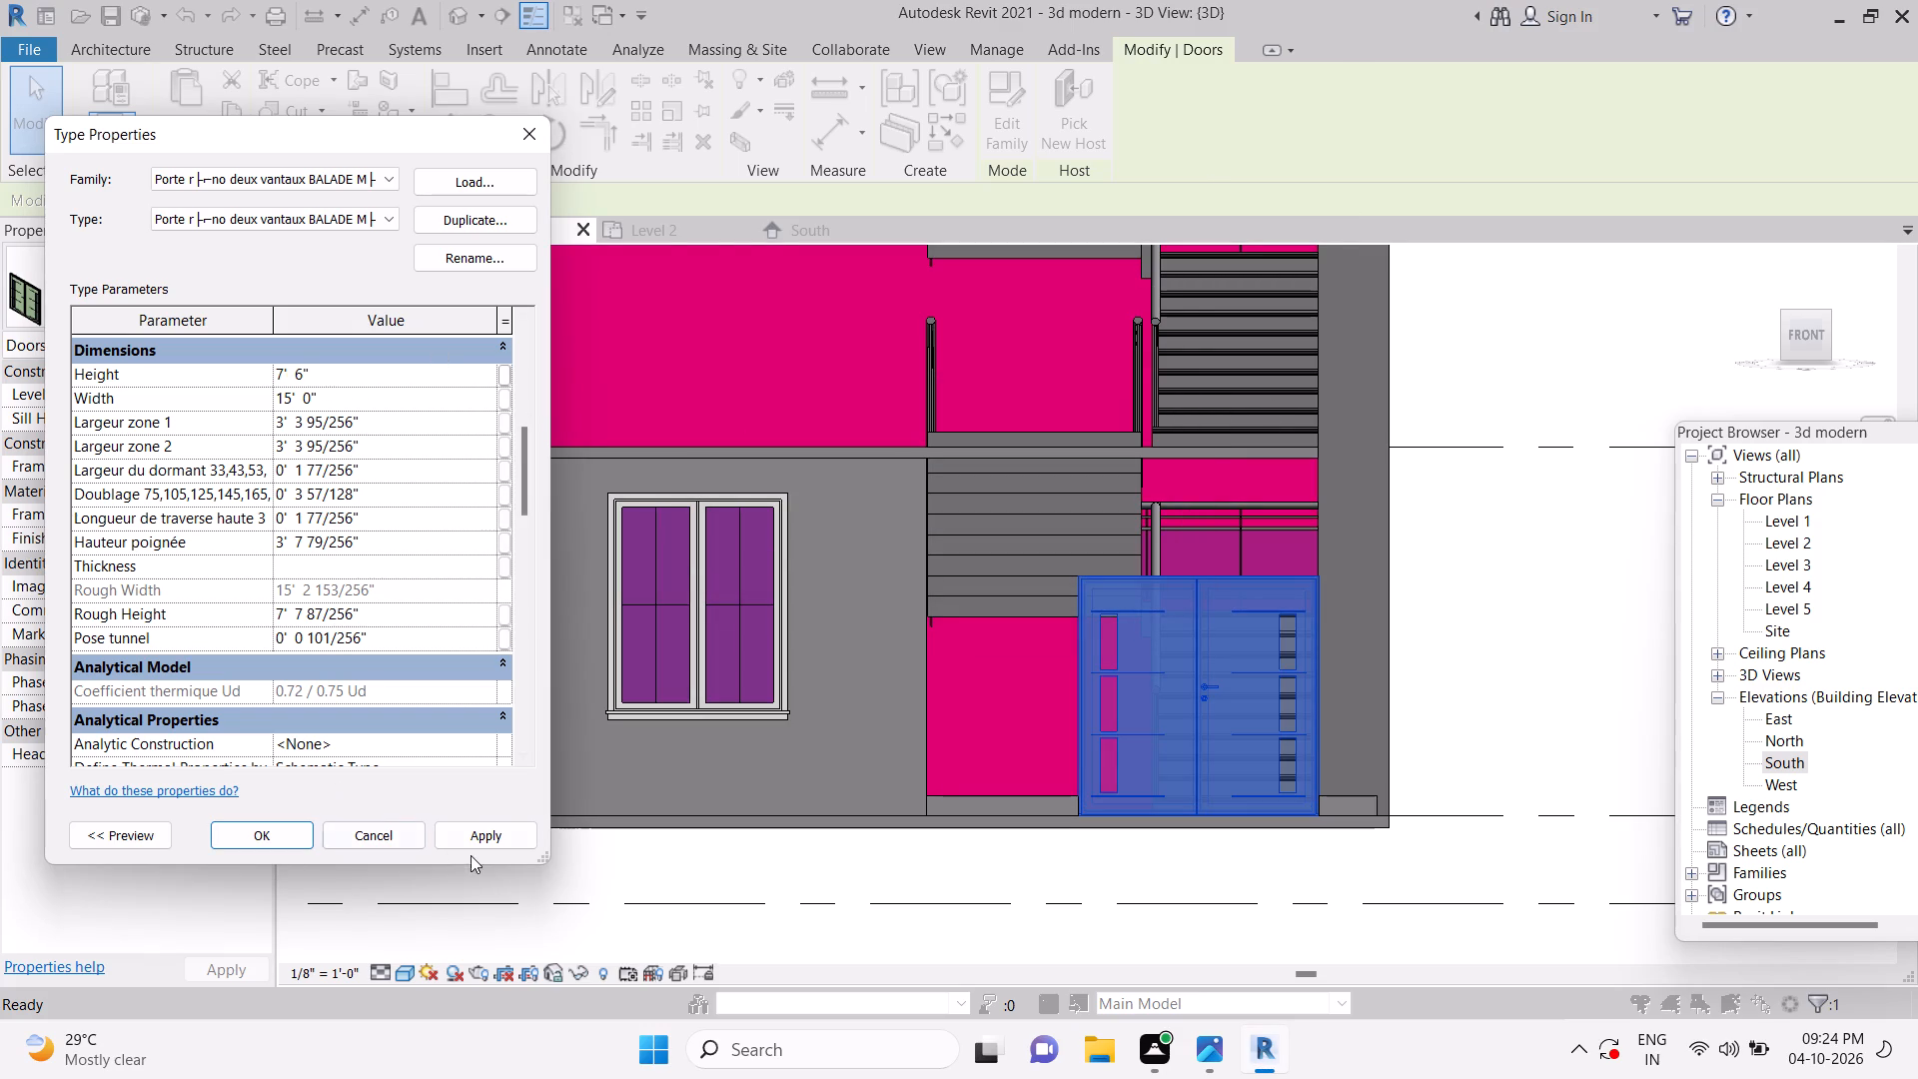
pyautogui.click(479, 846)
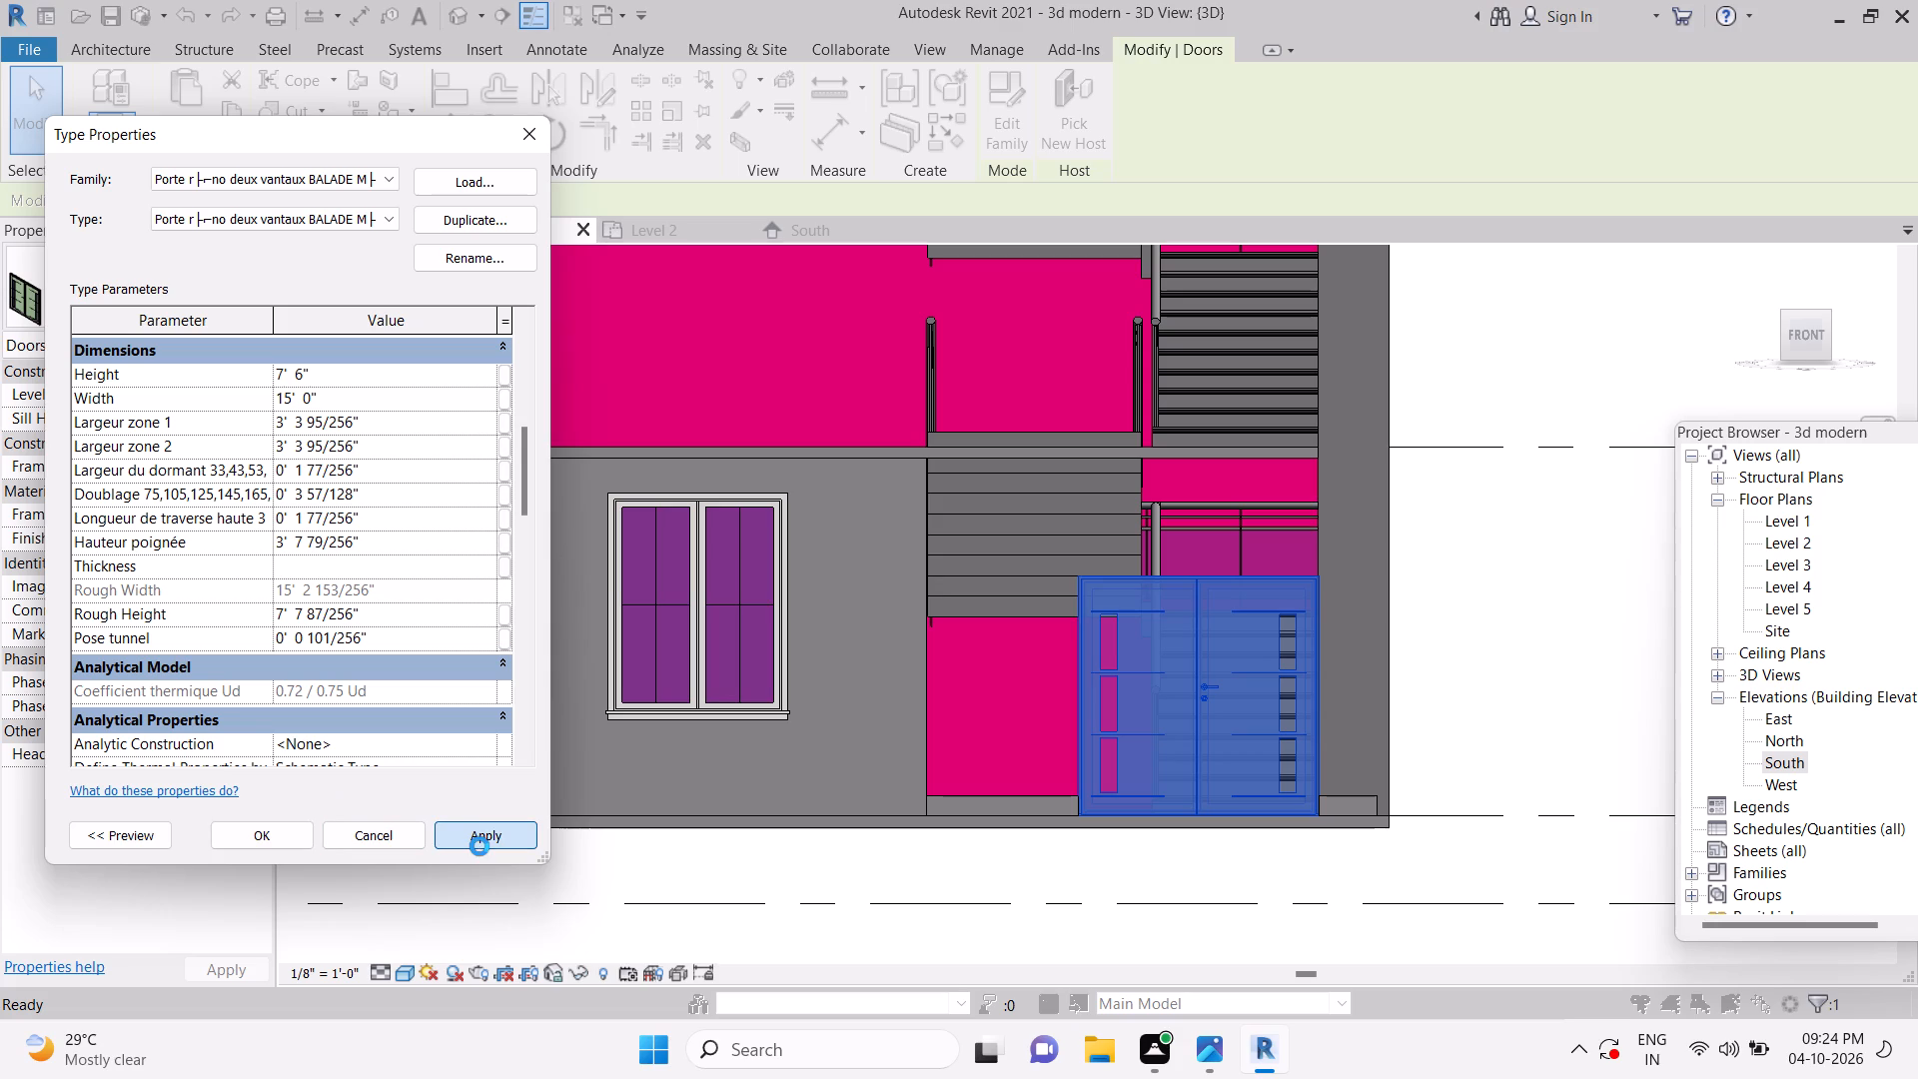
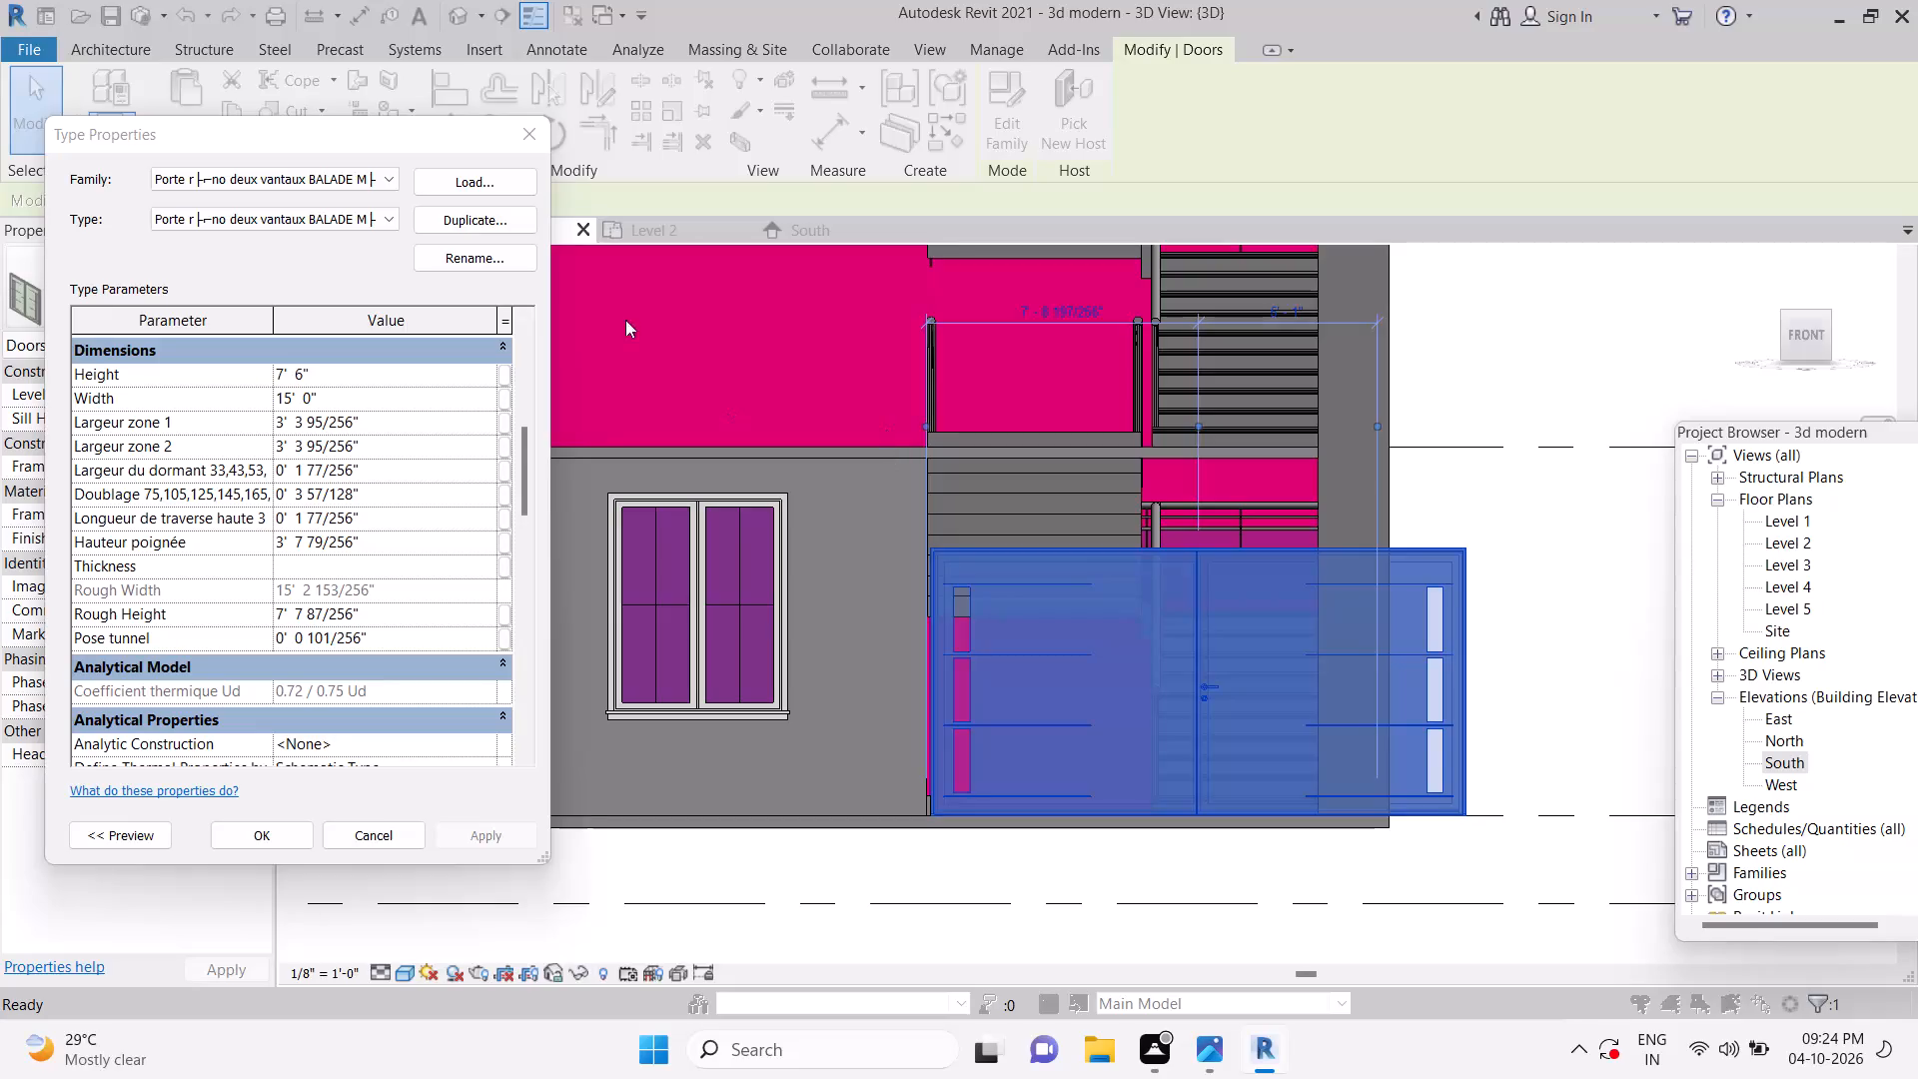
# Close the type properties of the 15-foot-wide double door and clear the selection.
pyautogui.click(532, 134)
pyautogui.press('Escape')
pyautogui.press('Escape')
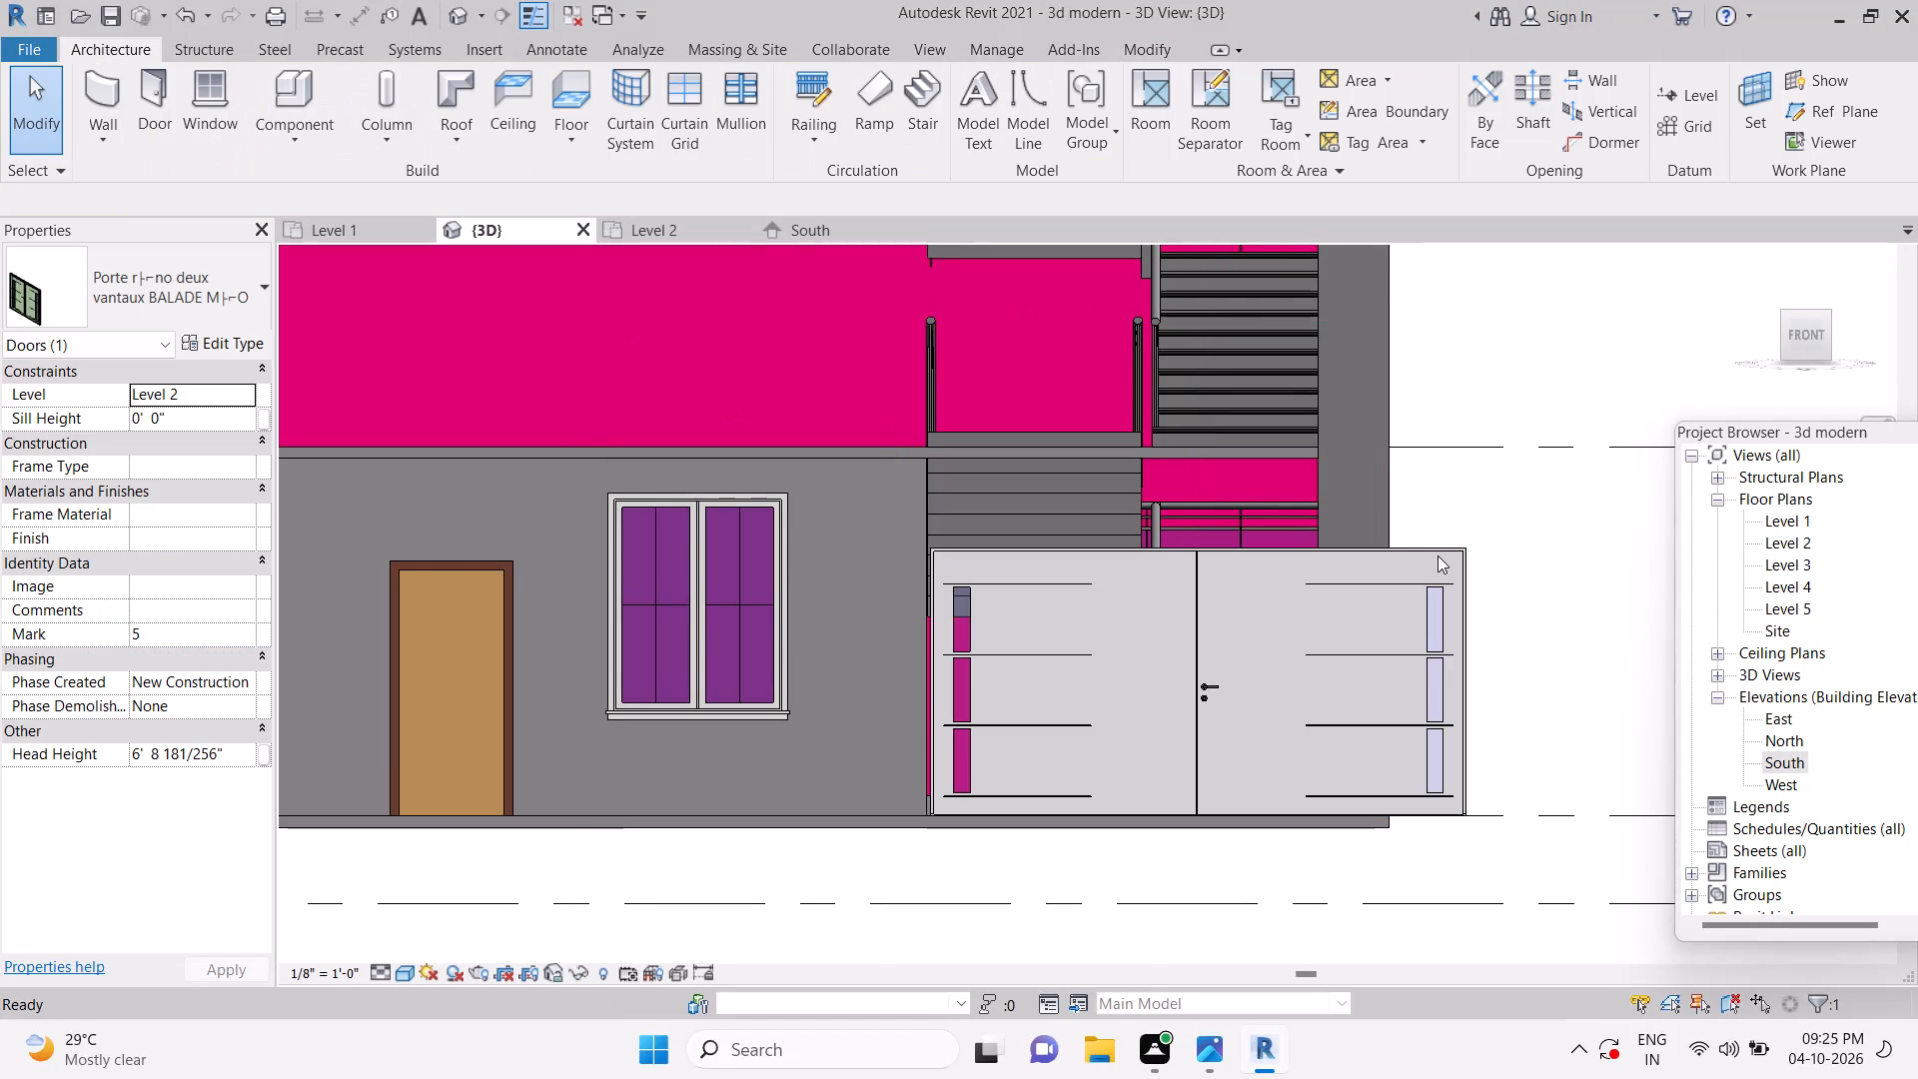
pyautogui.click(1438, 555)
pyautogui.press('Escape')
pyautogui.press('Escape')
pyautogui.press('Escape')
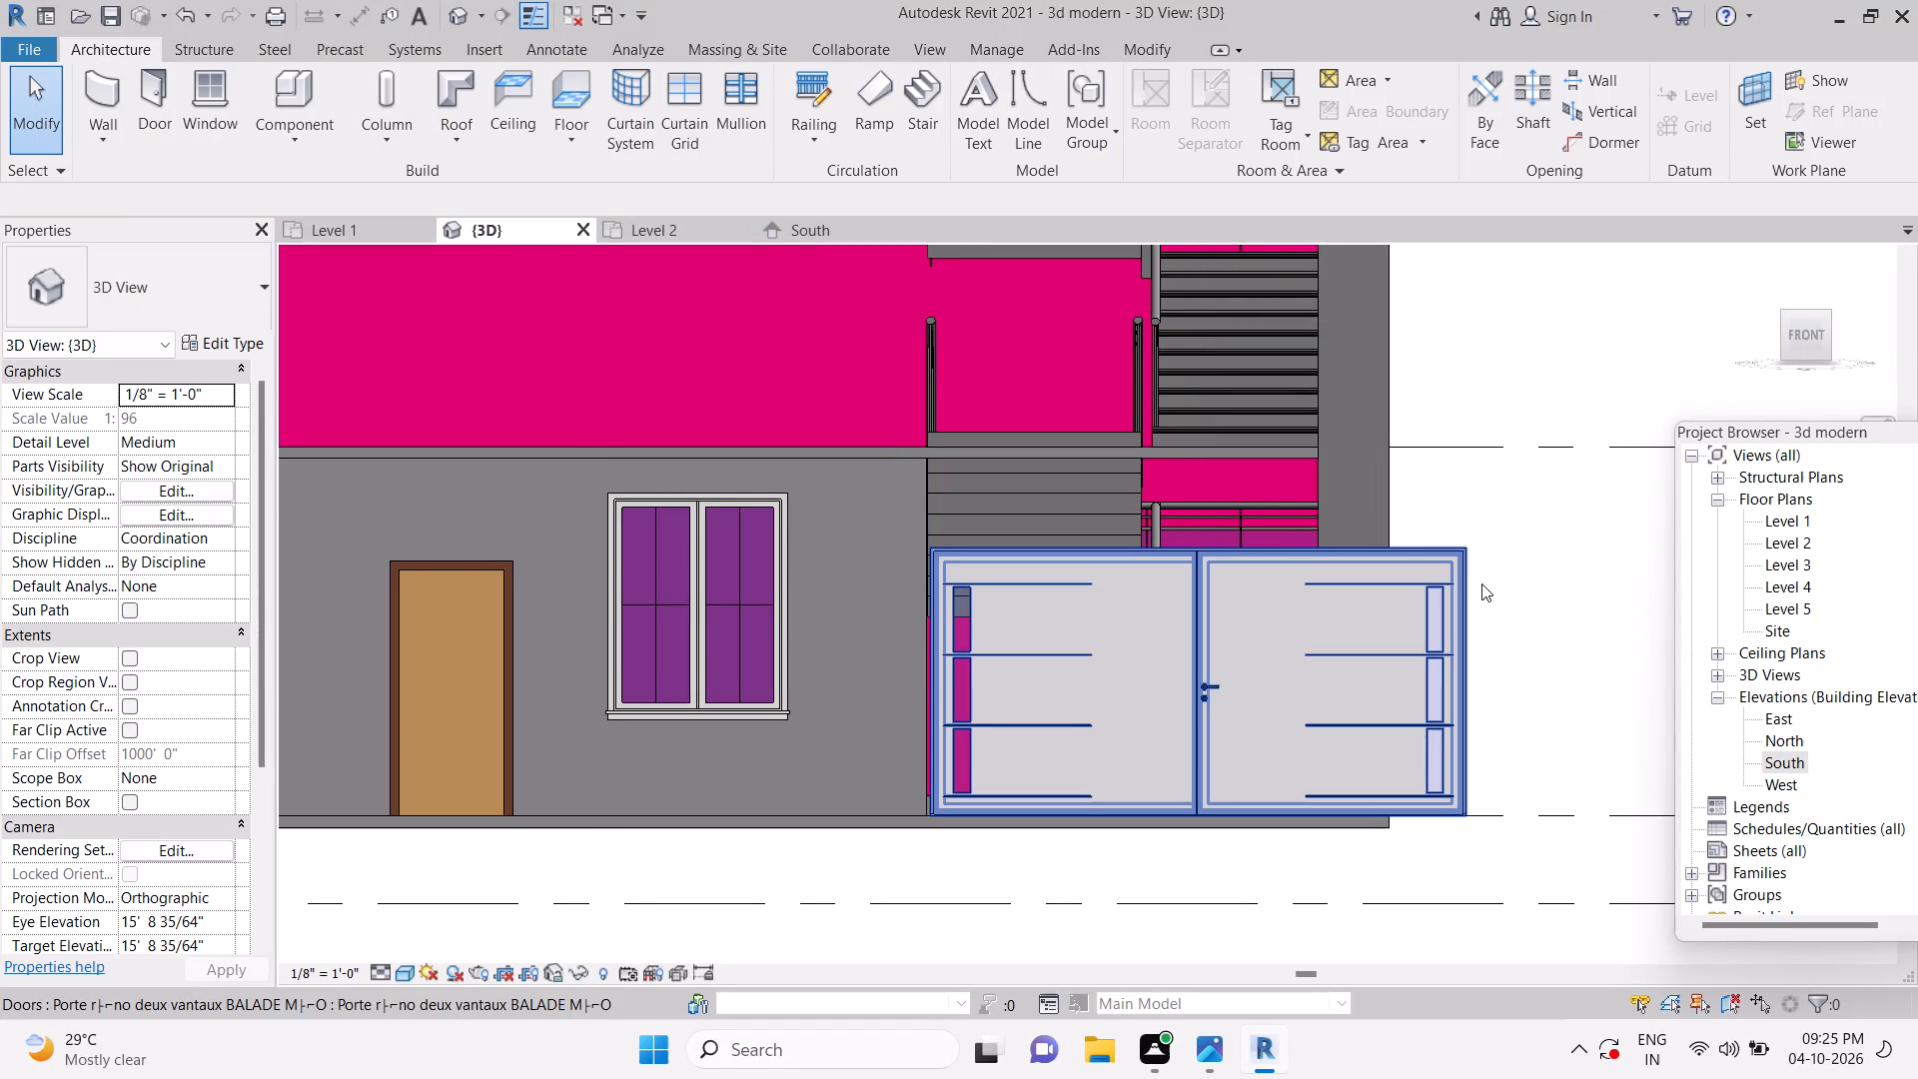
# Nudge the wide double door along the front wall toward the window until it no longer overhangs the building's corner.
pyautogui.click(1468, 578)
pyautogui.press('Left')
pyautogui.press('Left')
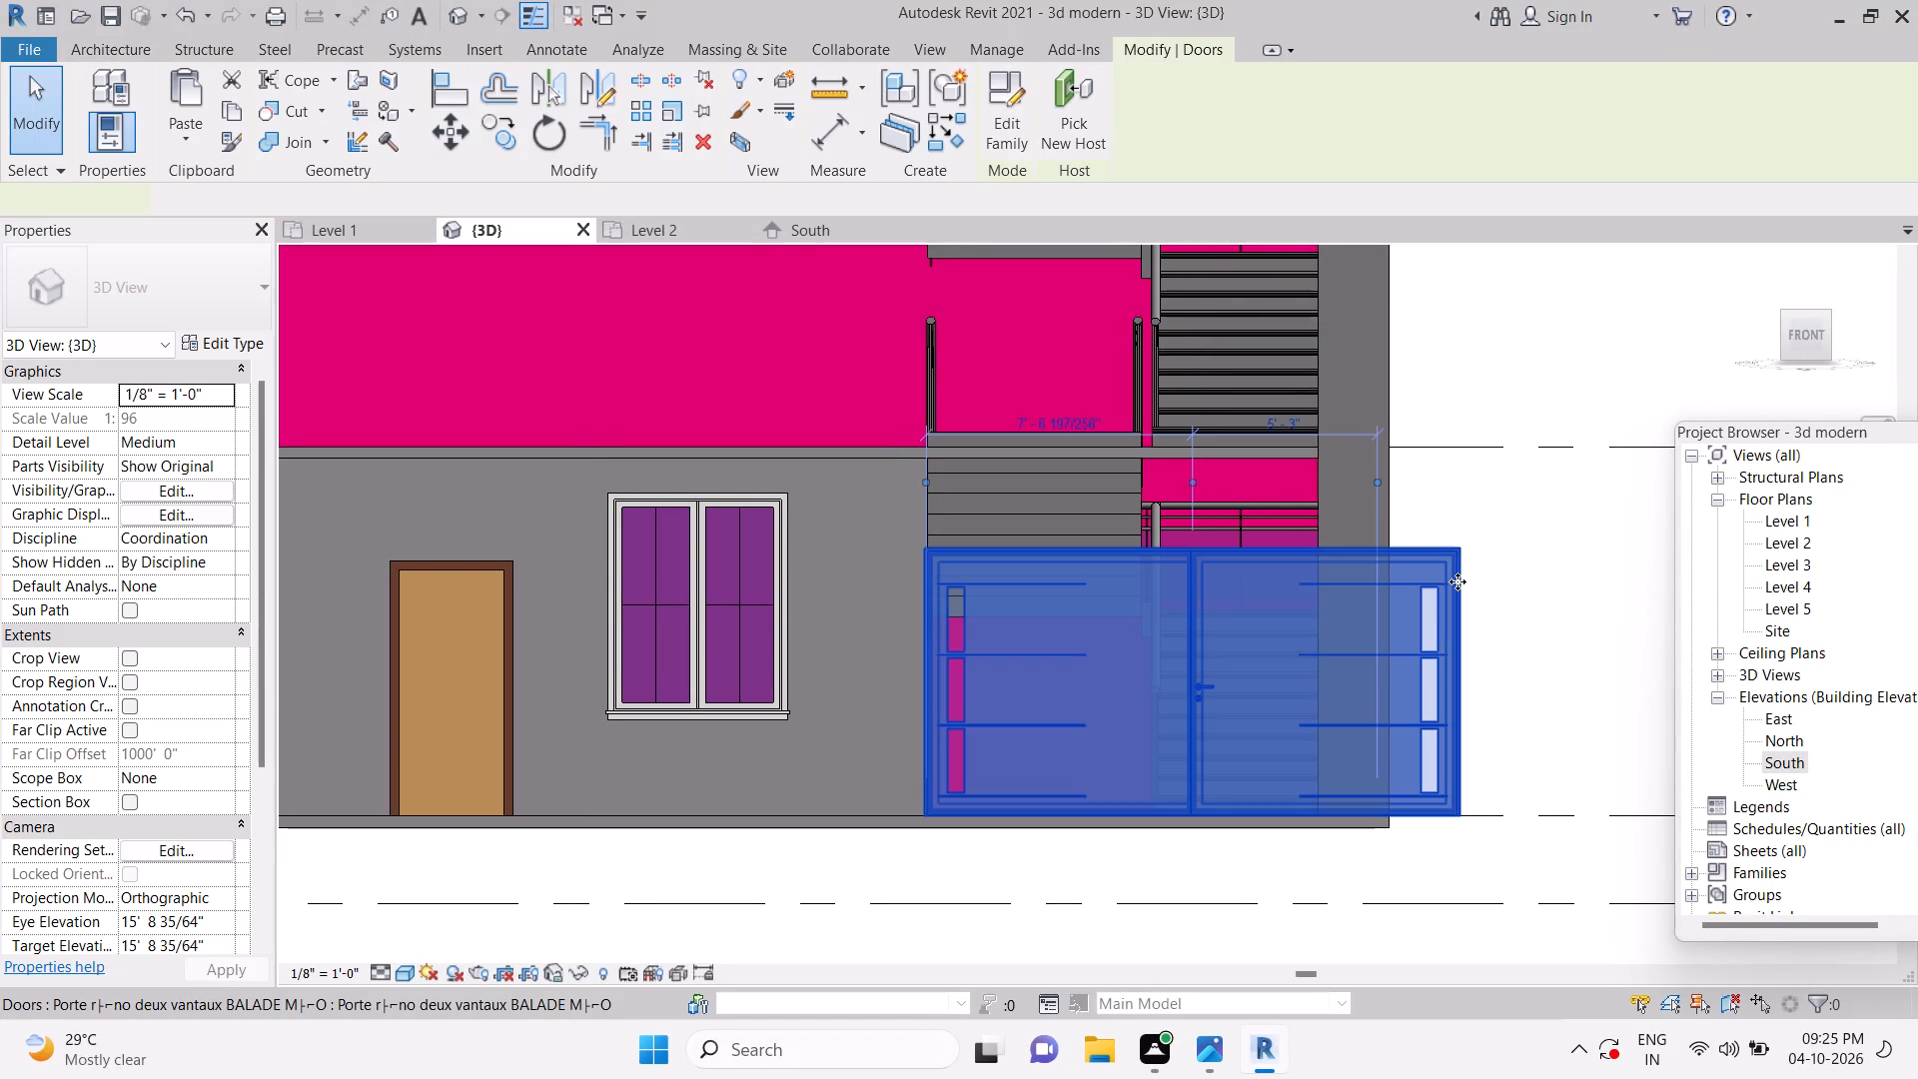
pyautogui.press('Left')
pyautogui.press('Left')
pyautogui.press('Left')
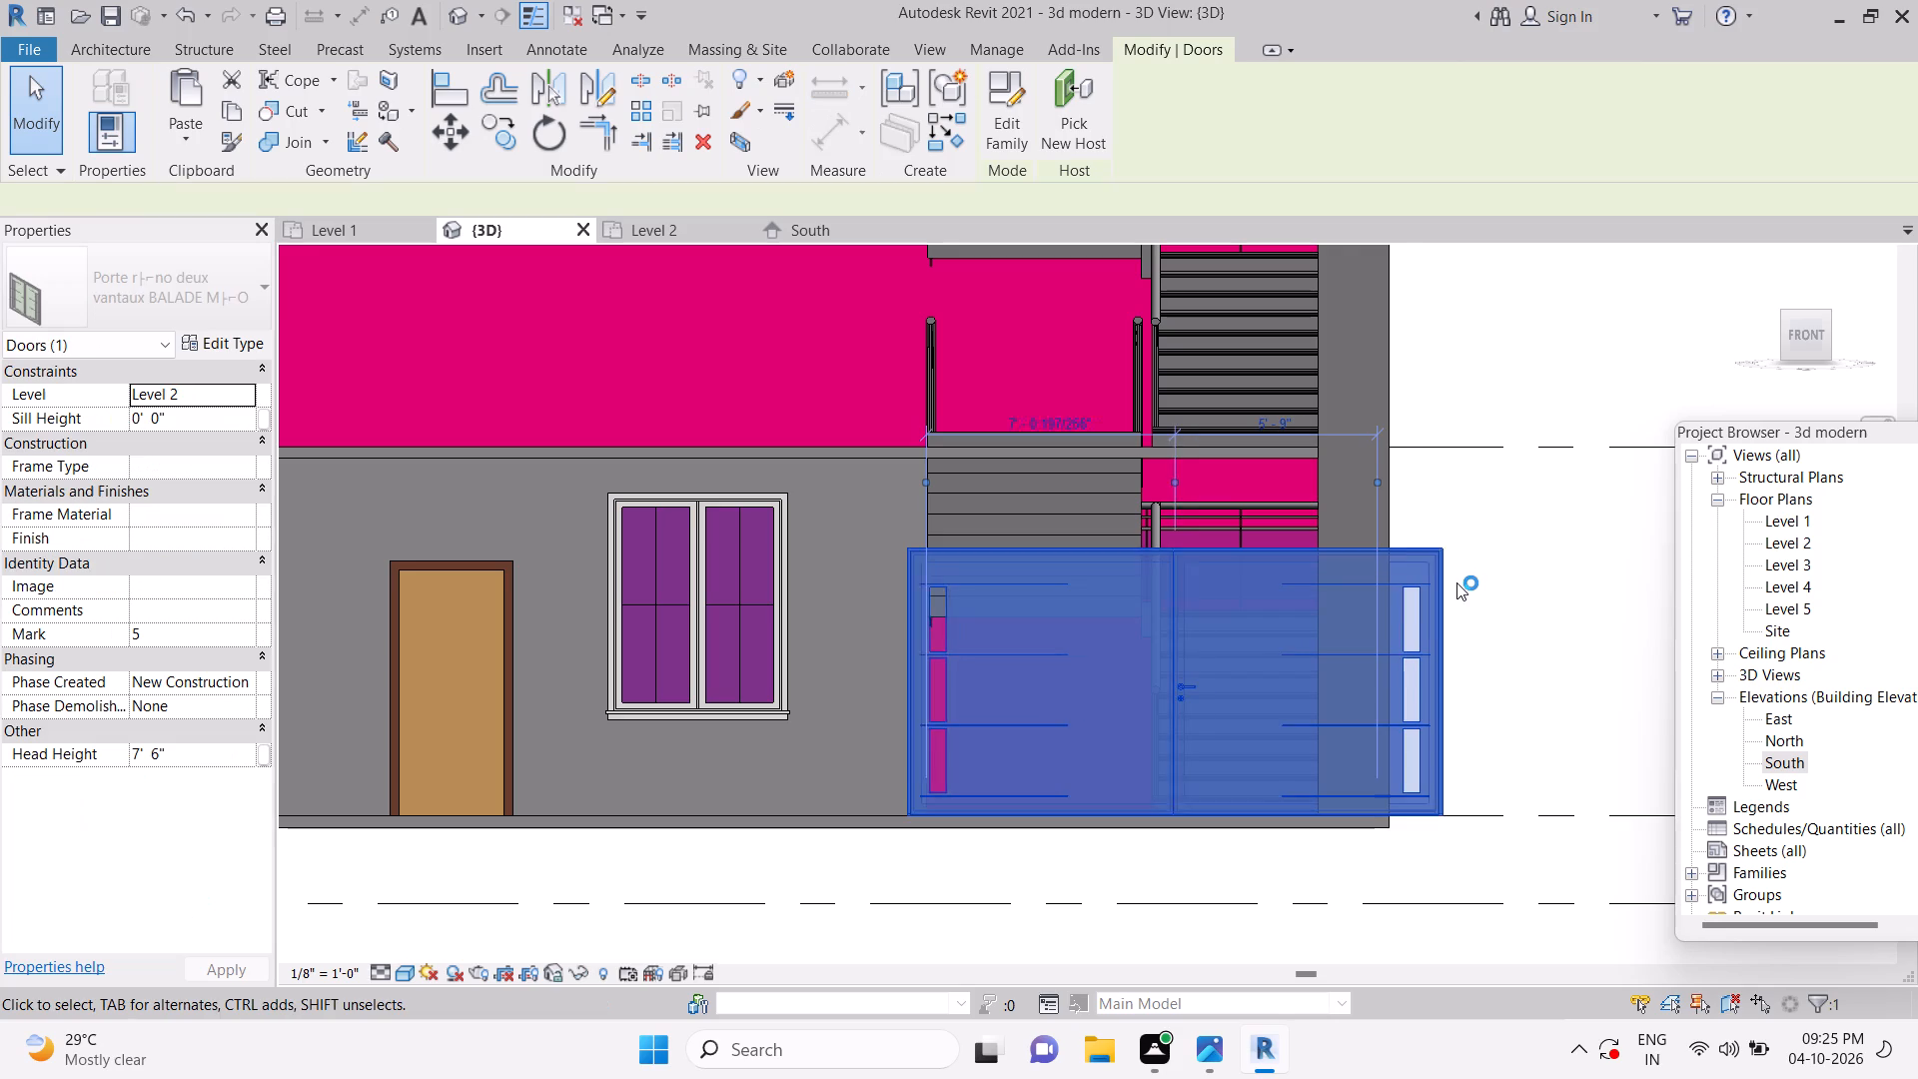
pyautogui.press('Left')
pyautogui.press('Left')
pyautogui.press('Left')
pyautogui.press('Left')
pyautogui.press('Left')
pyautogui.press('Left')
pyautogui.press('Left')
pyautogui.press('Left')
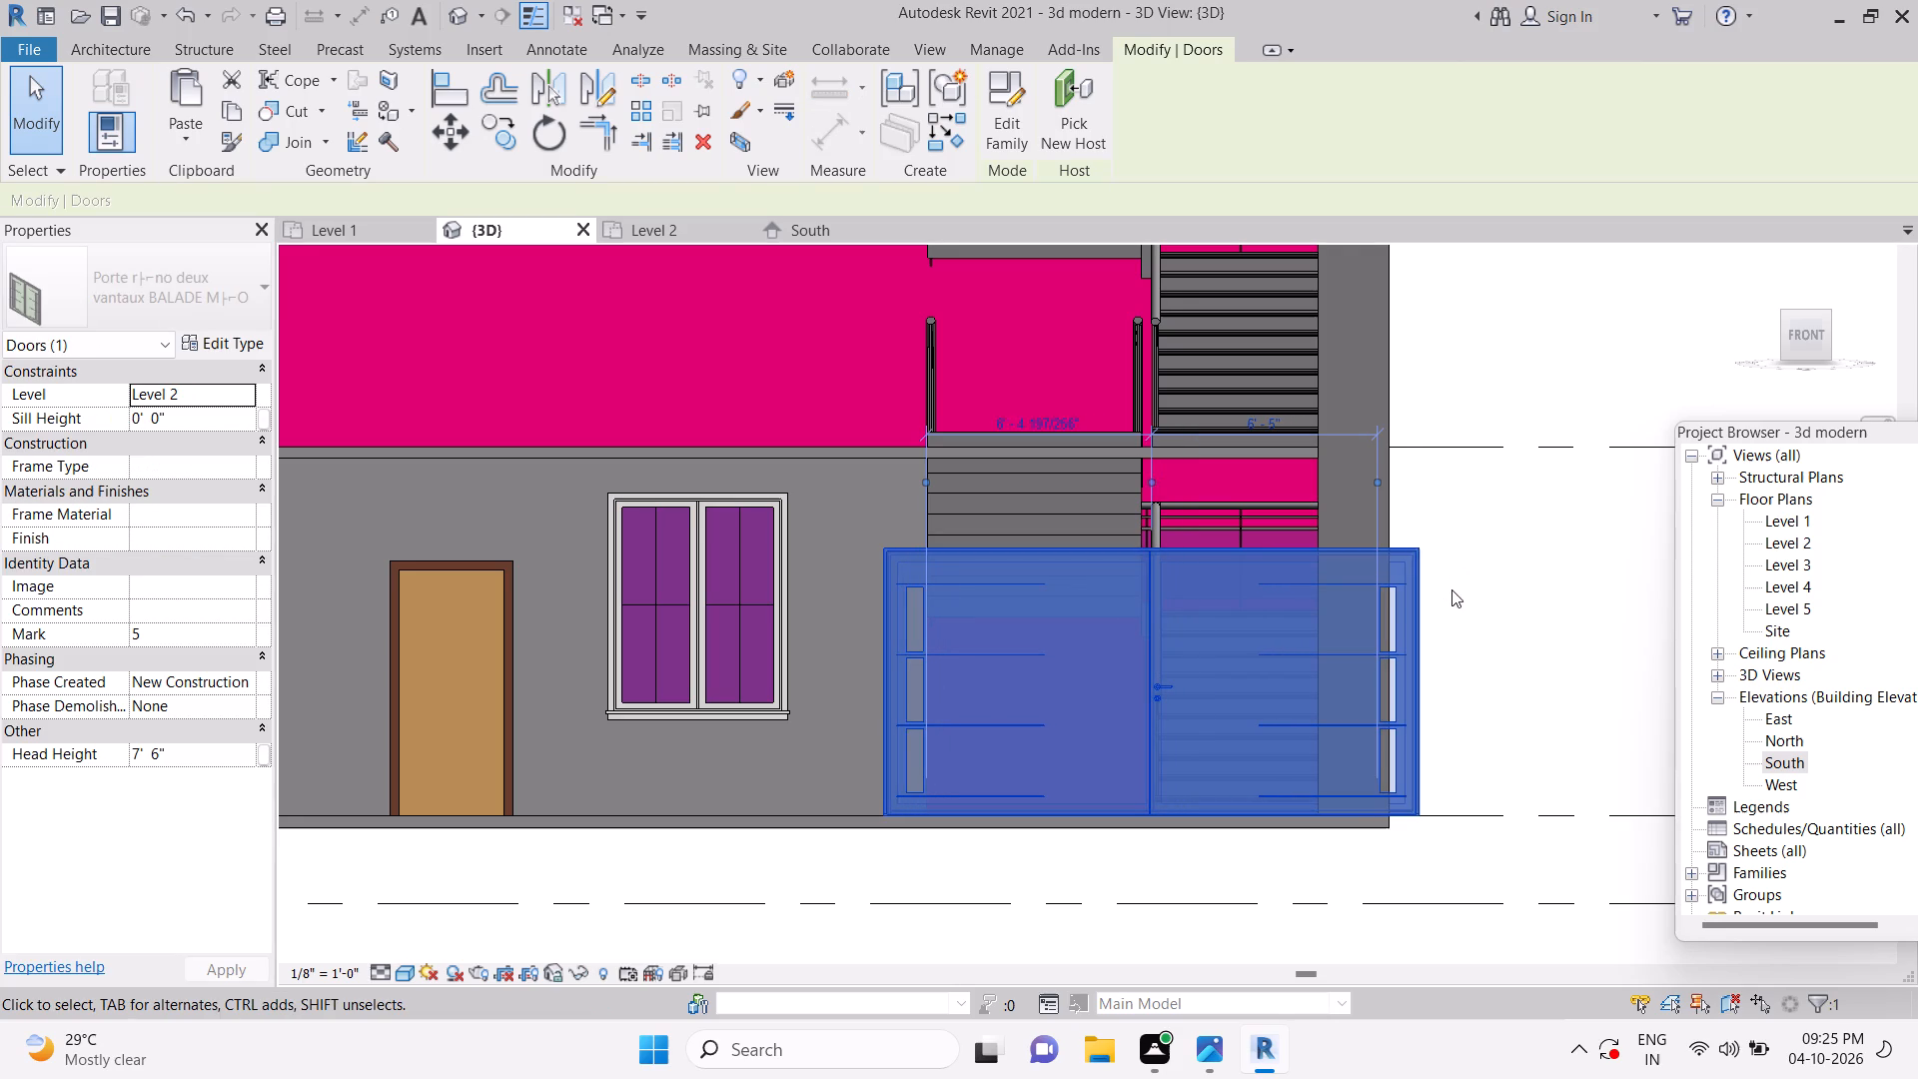
pyautogui.press('Left')
pyautogui.press('Left')
pyautogui.press('Left')
pyautogui.press('Left')
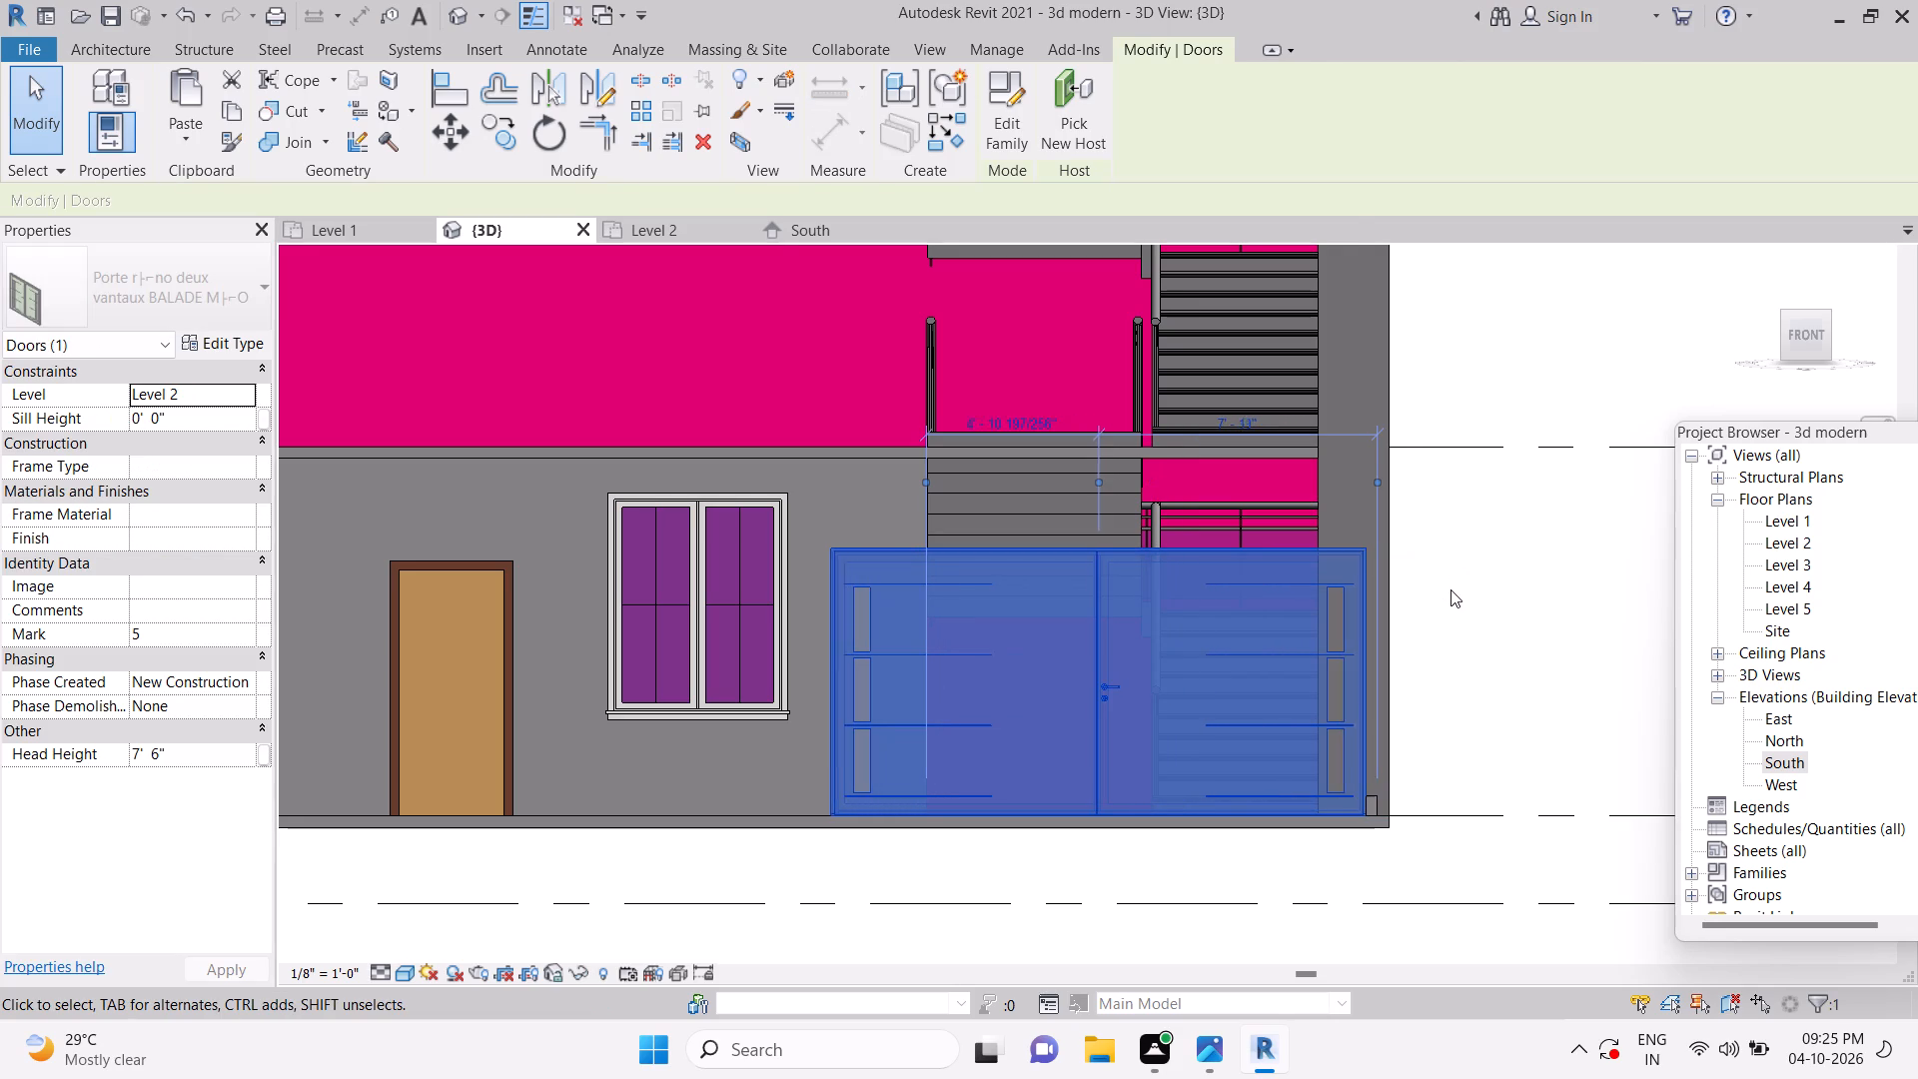
# Deselect the door, save the project and dismiss the pop-up notification.
pyautogui.press('Escape')
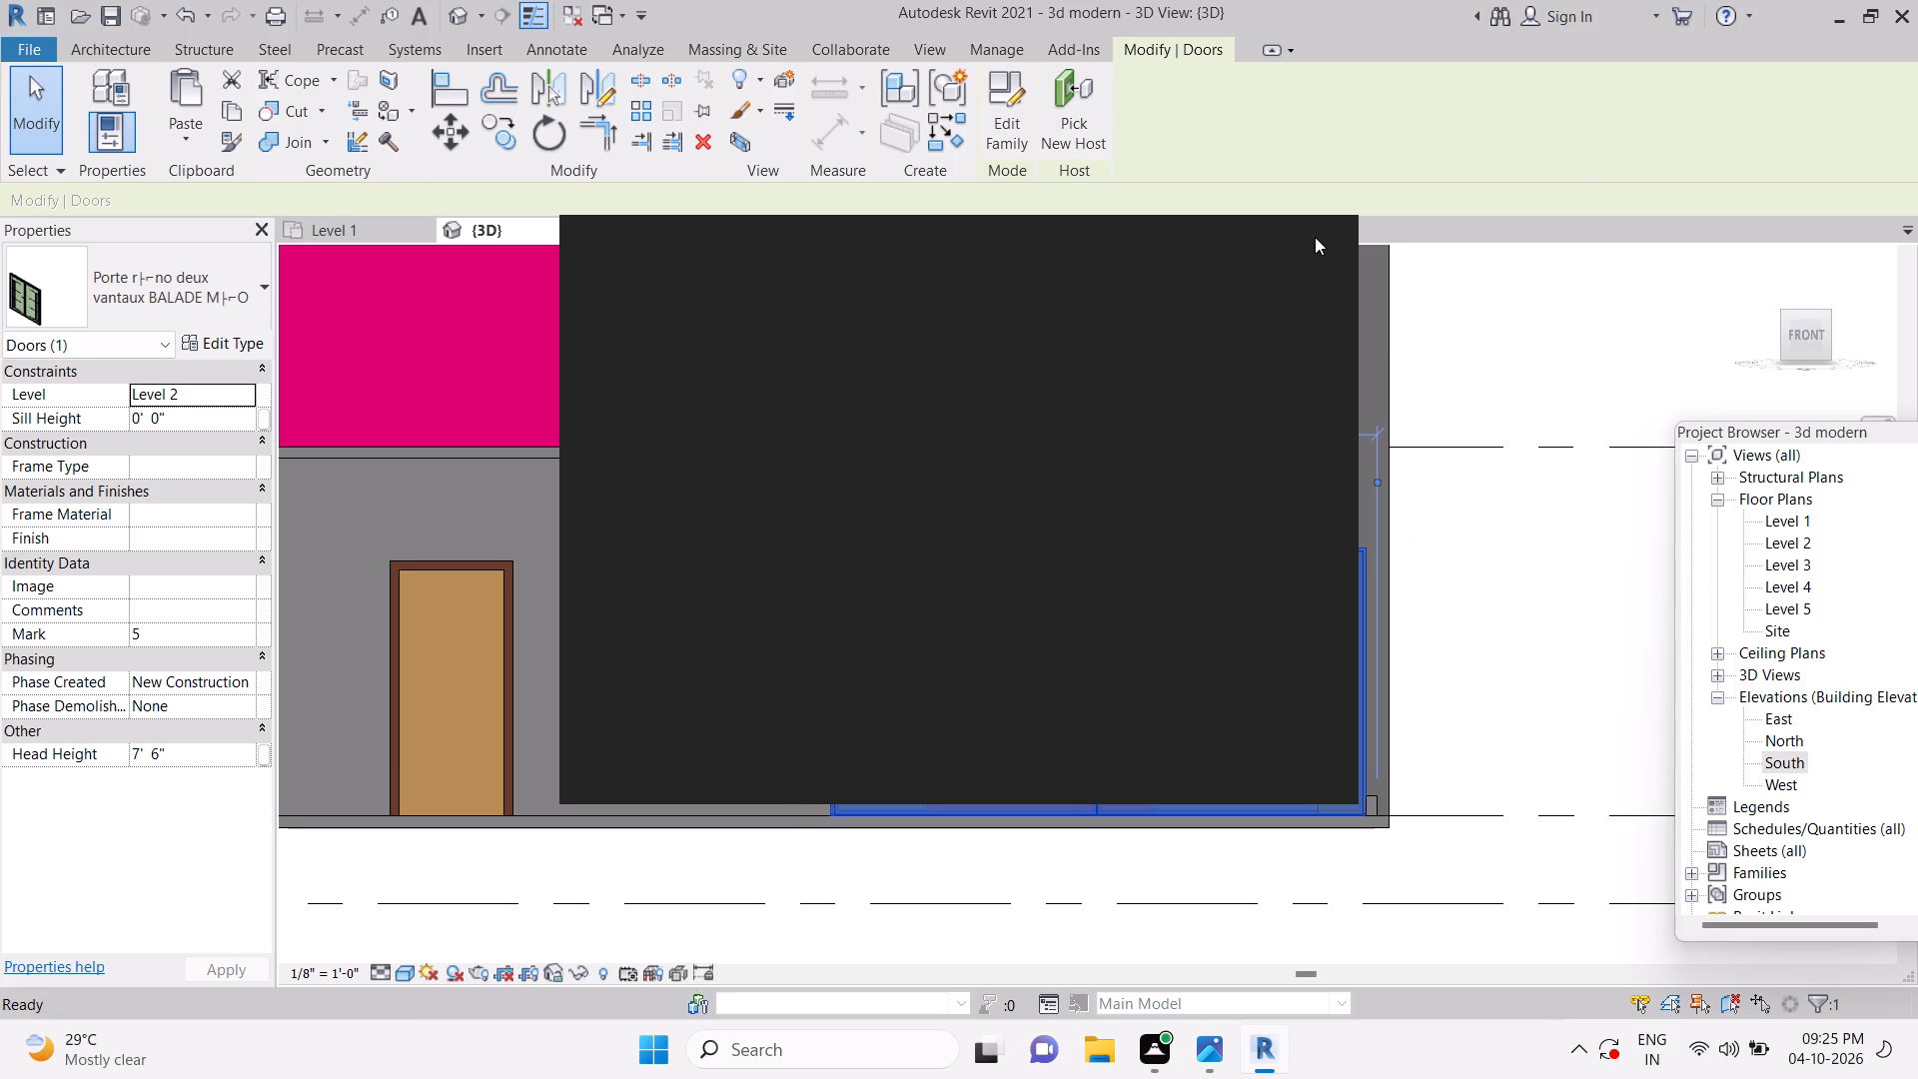
pyautogui.press('Escape')
pyautogui.press('Escape')
pyautogui.press('Escape')
pyautogui.hotkey('ctrl', 's')
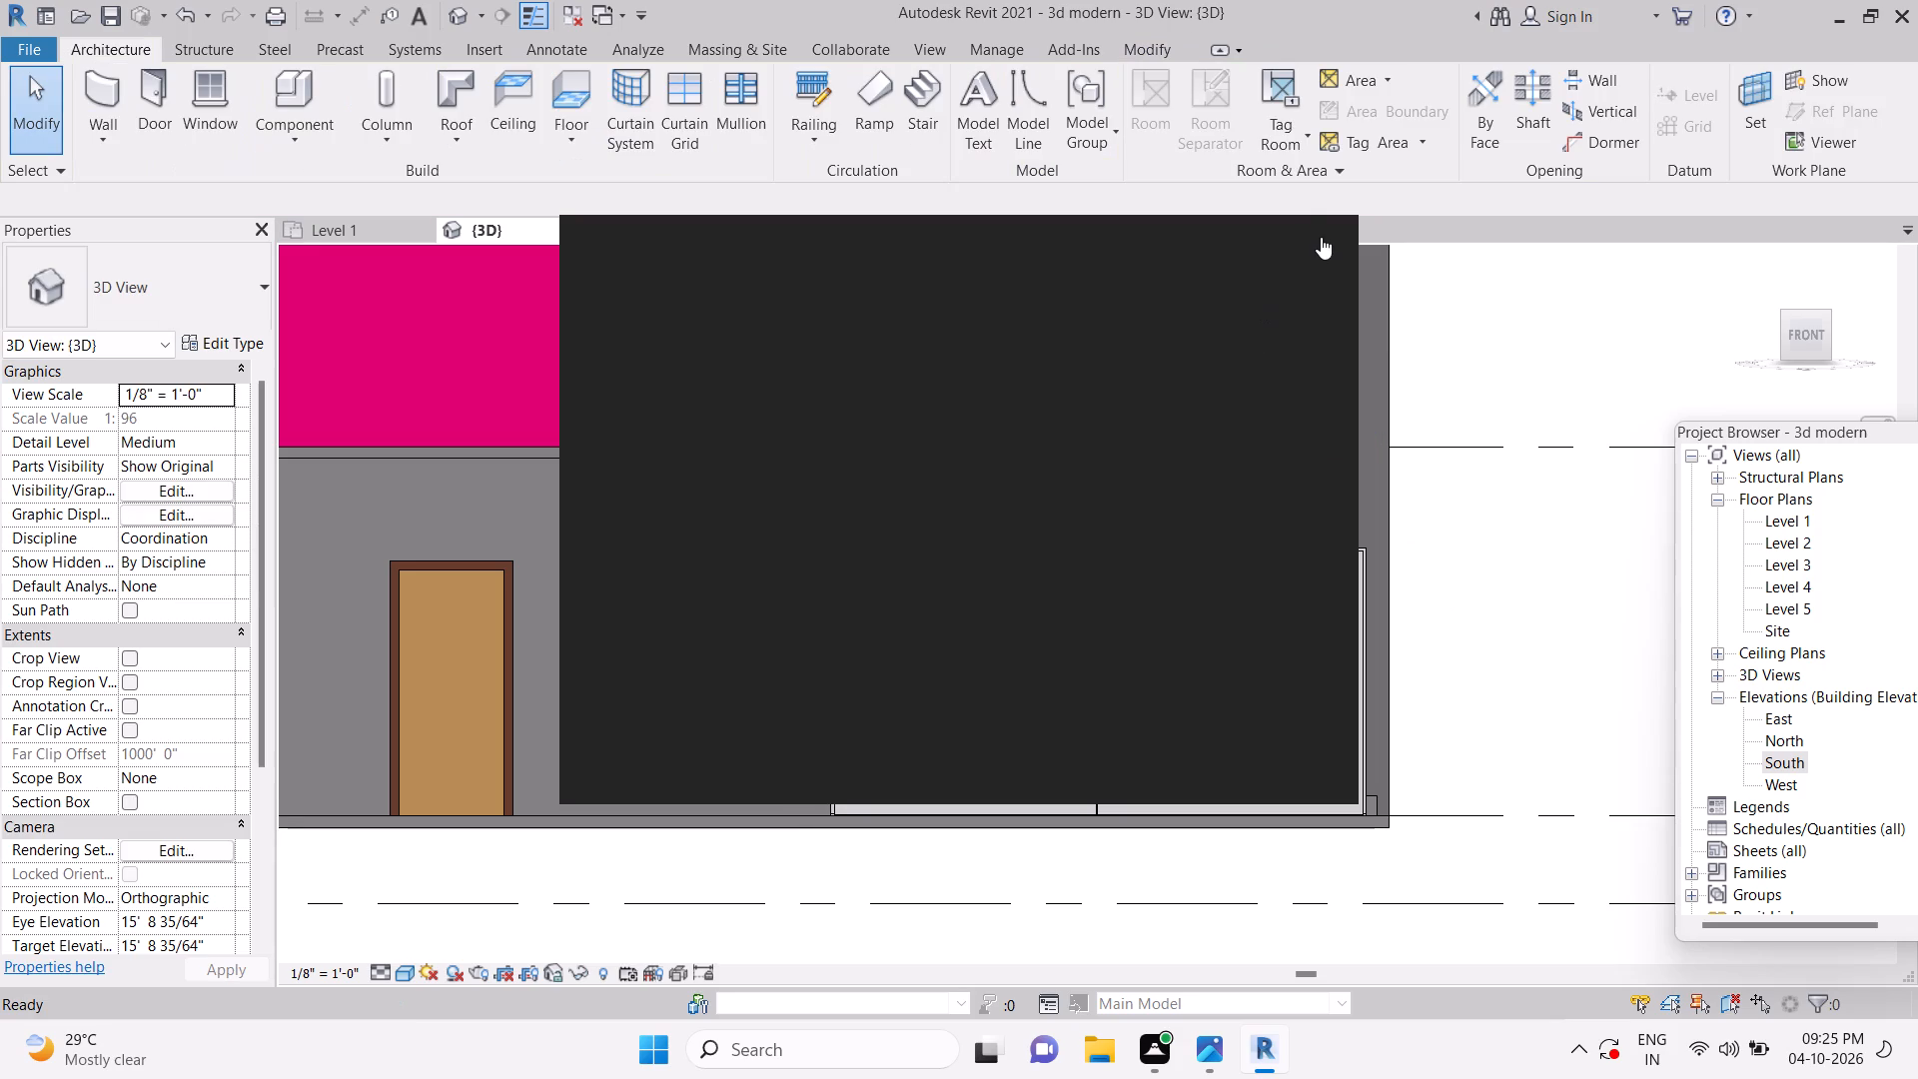
pyautogui.click(1314, 241)
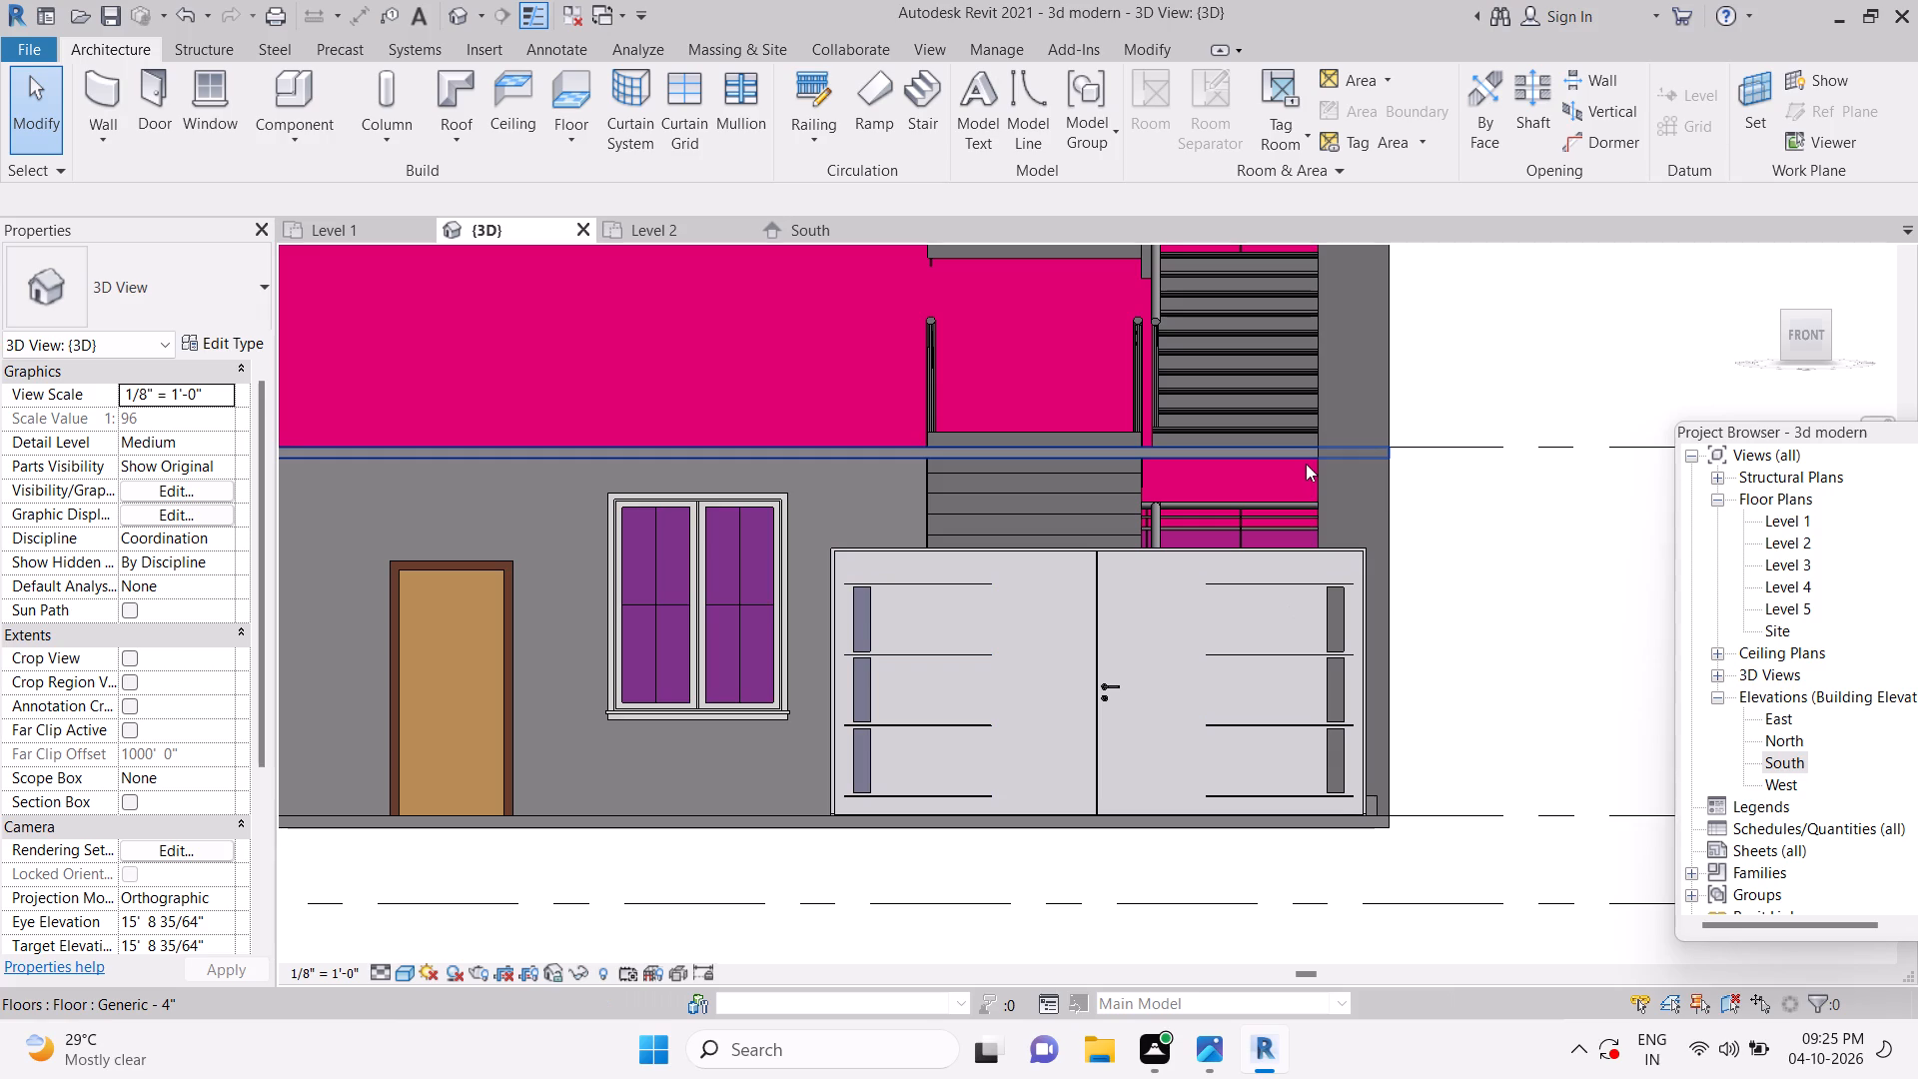
# Nudge the wide double door further toward the window, bringing its outer edge close to the corner pier's inner edge.
pyautogui.click(1351, 561)
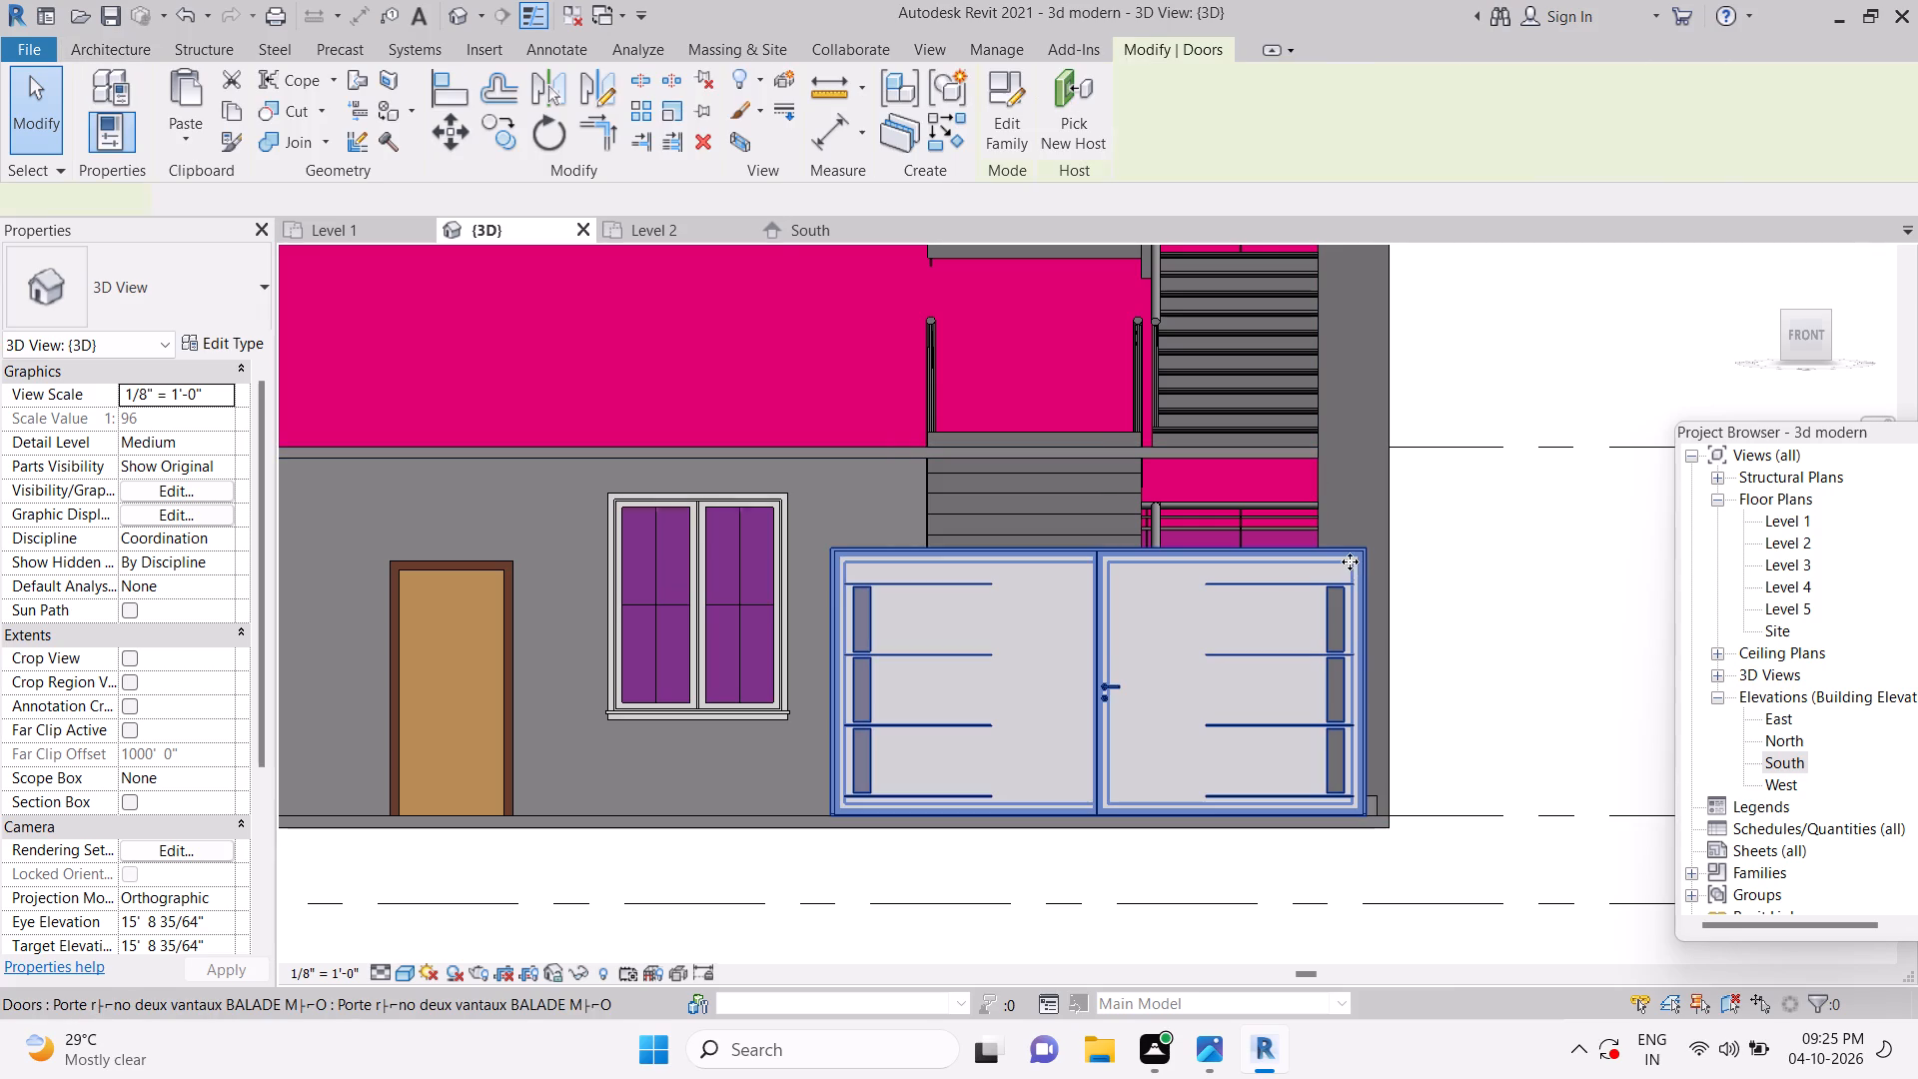
pyautogui.press('Left')
pyautogui.press('Left')
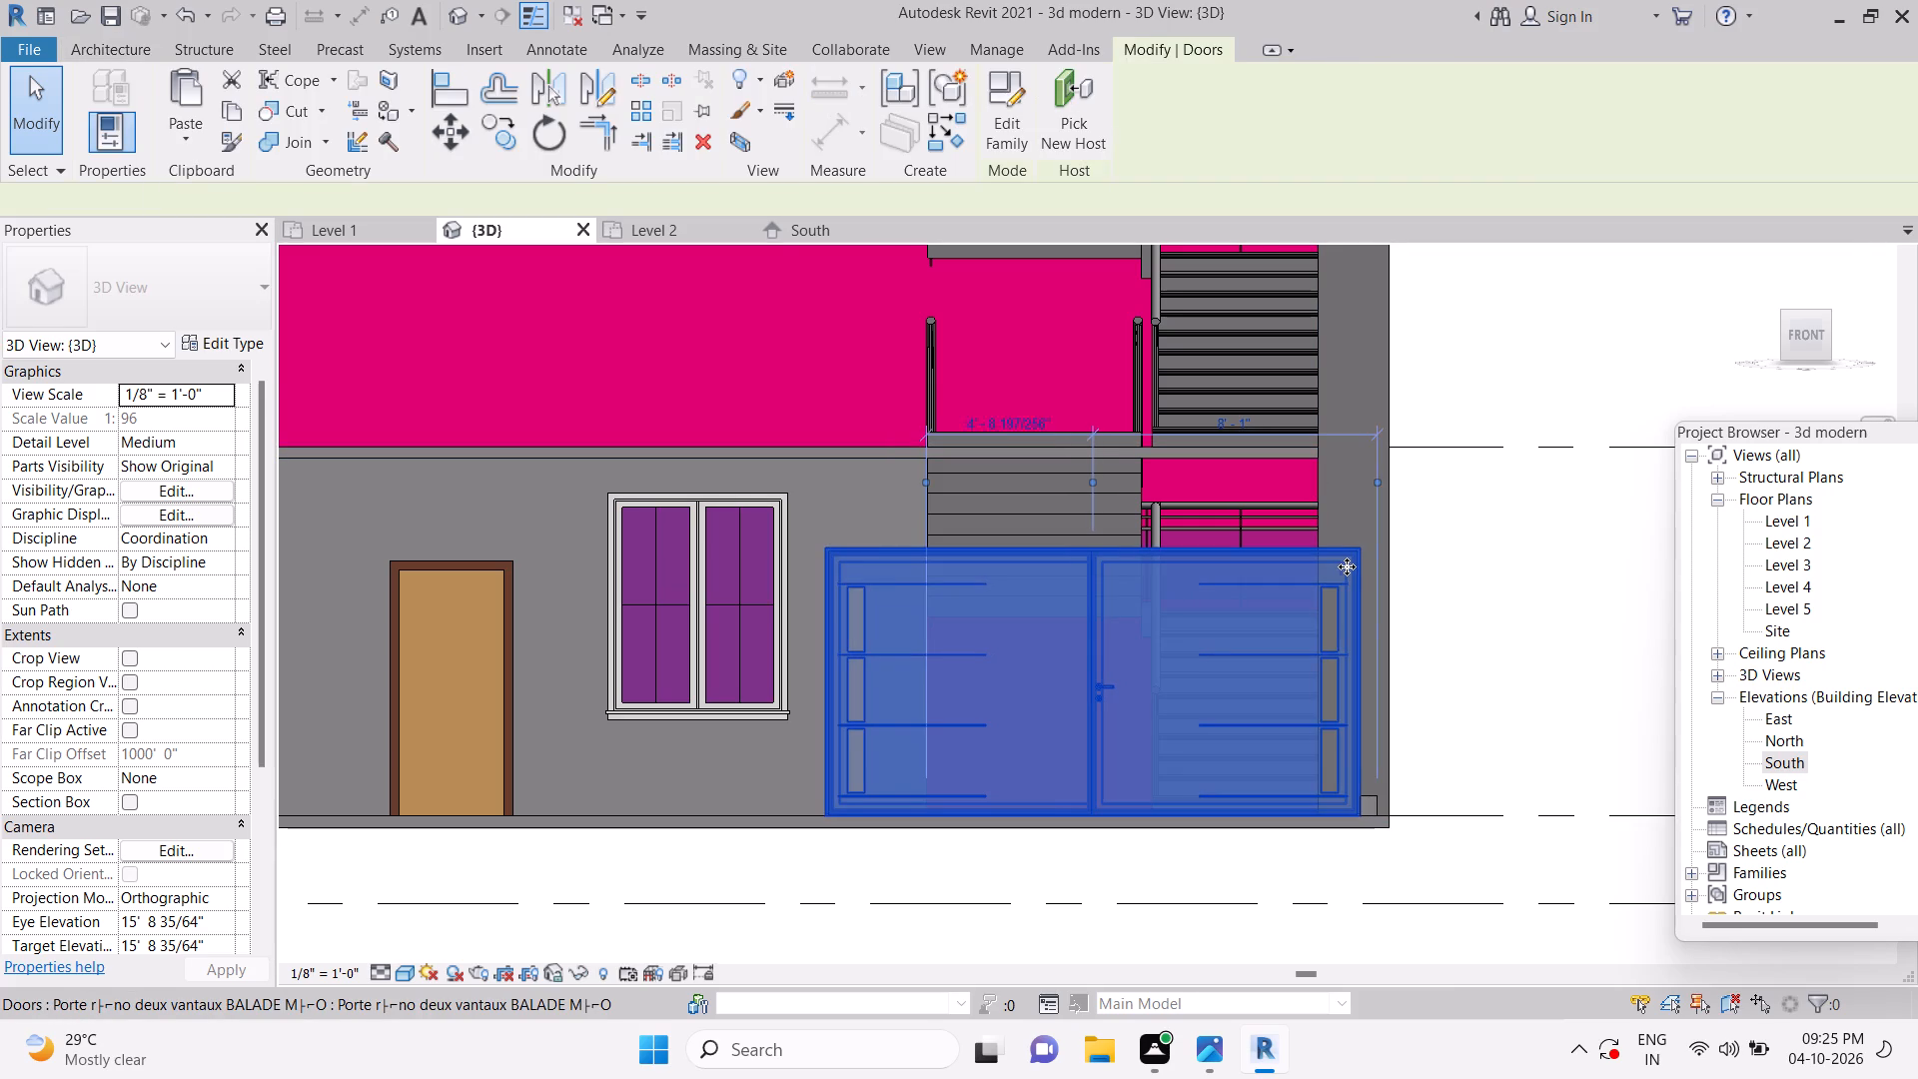
pyautogui.press('Left')
pyautogui.press('Left')
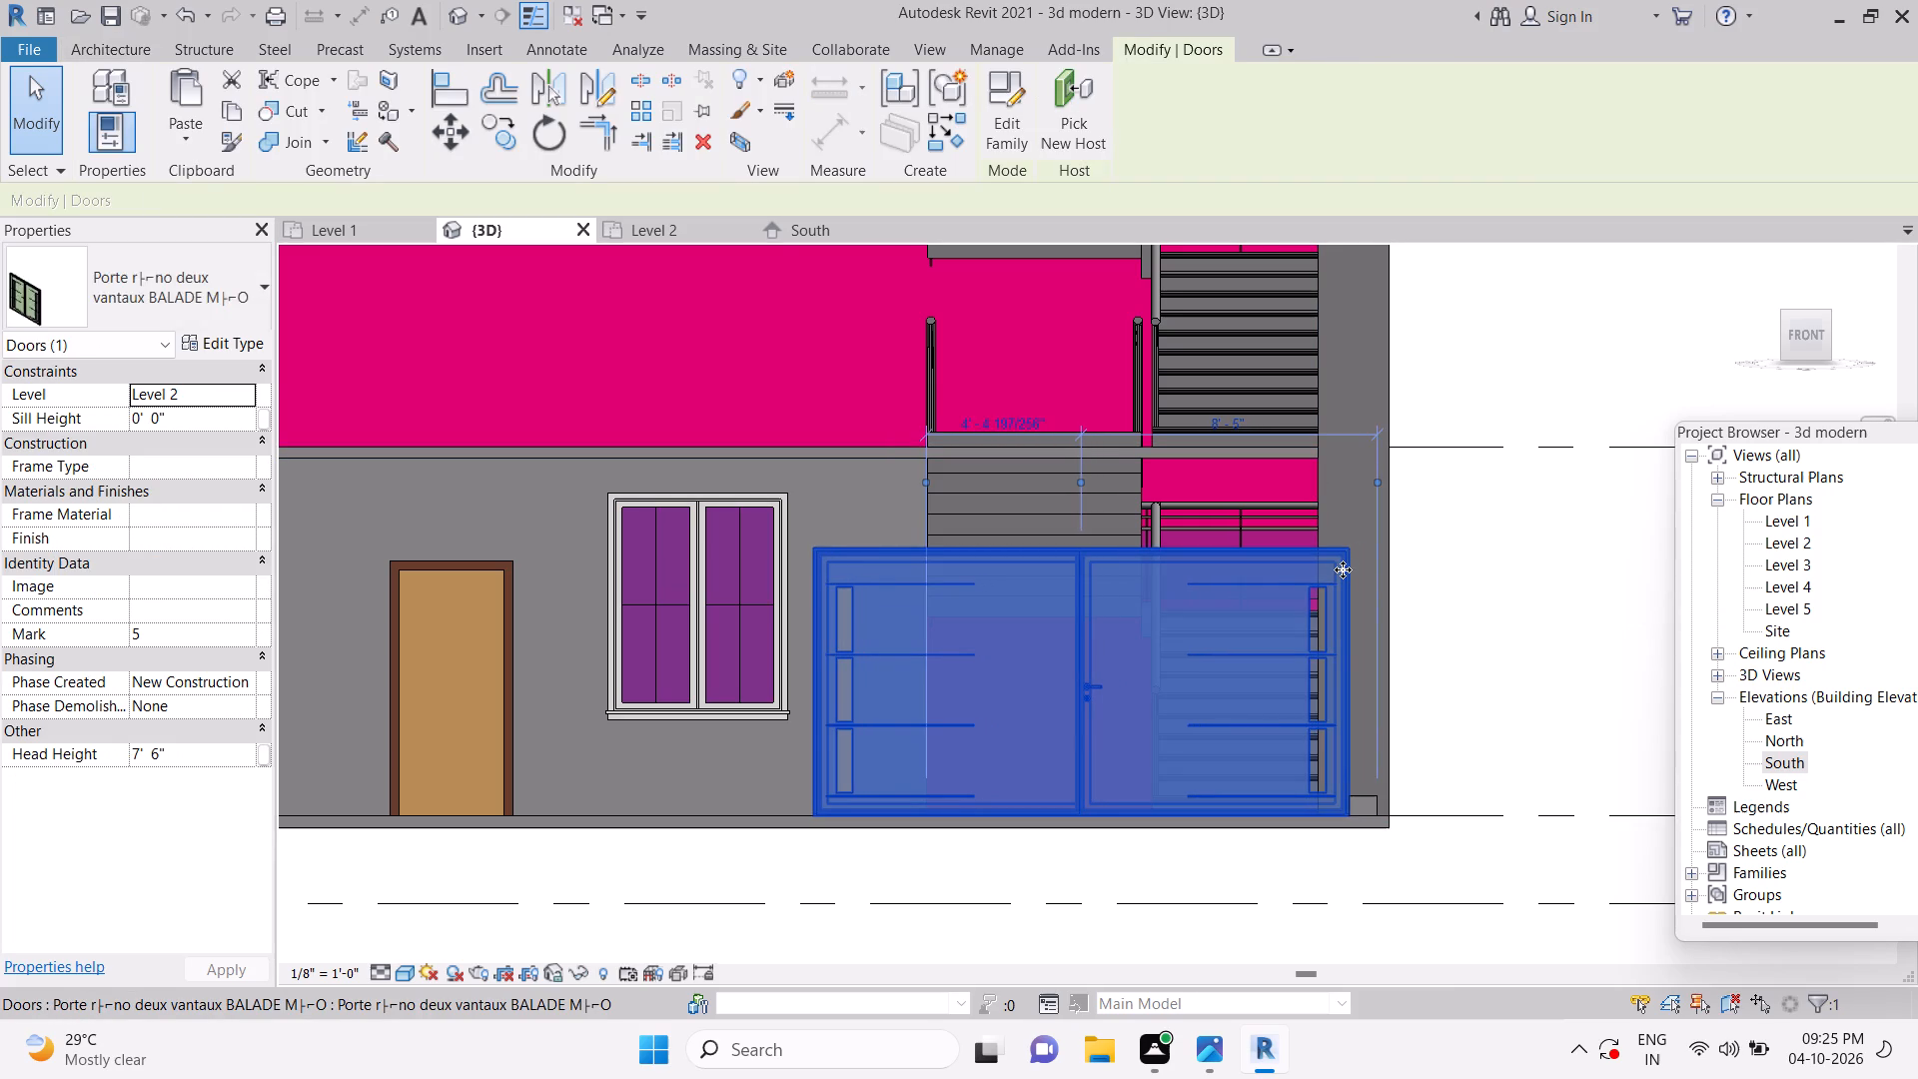
pyautogui.press('Left')
pyautogui.press('Left')
pyautogui.press('Left')
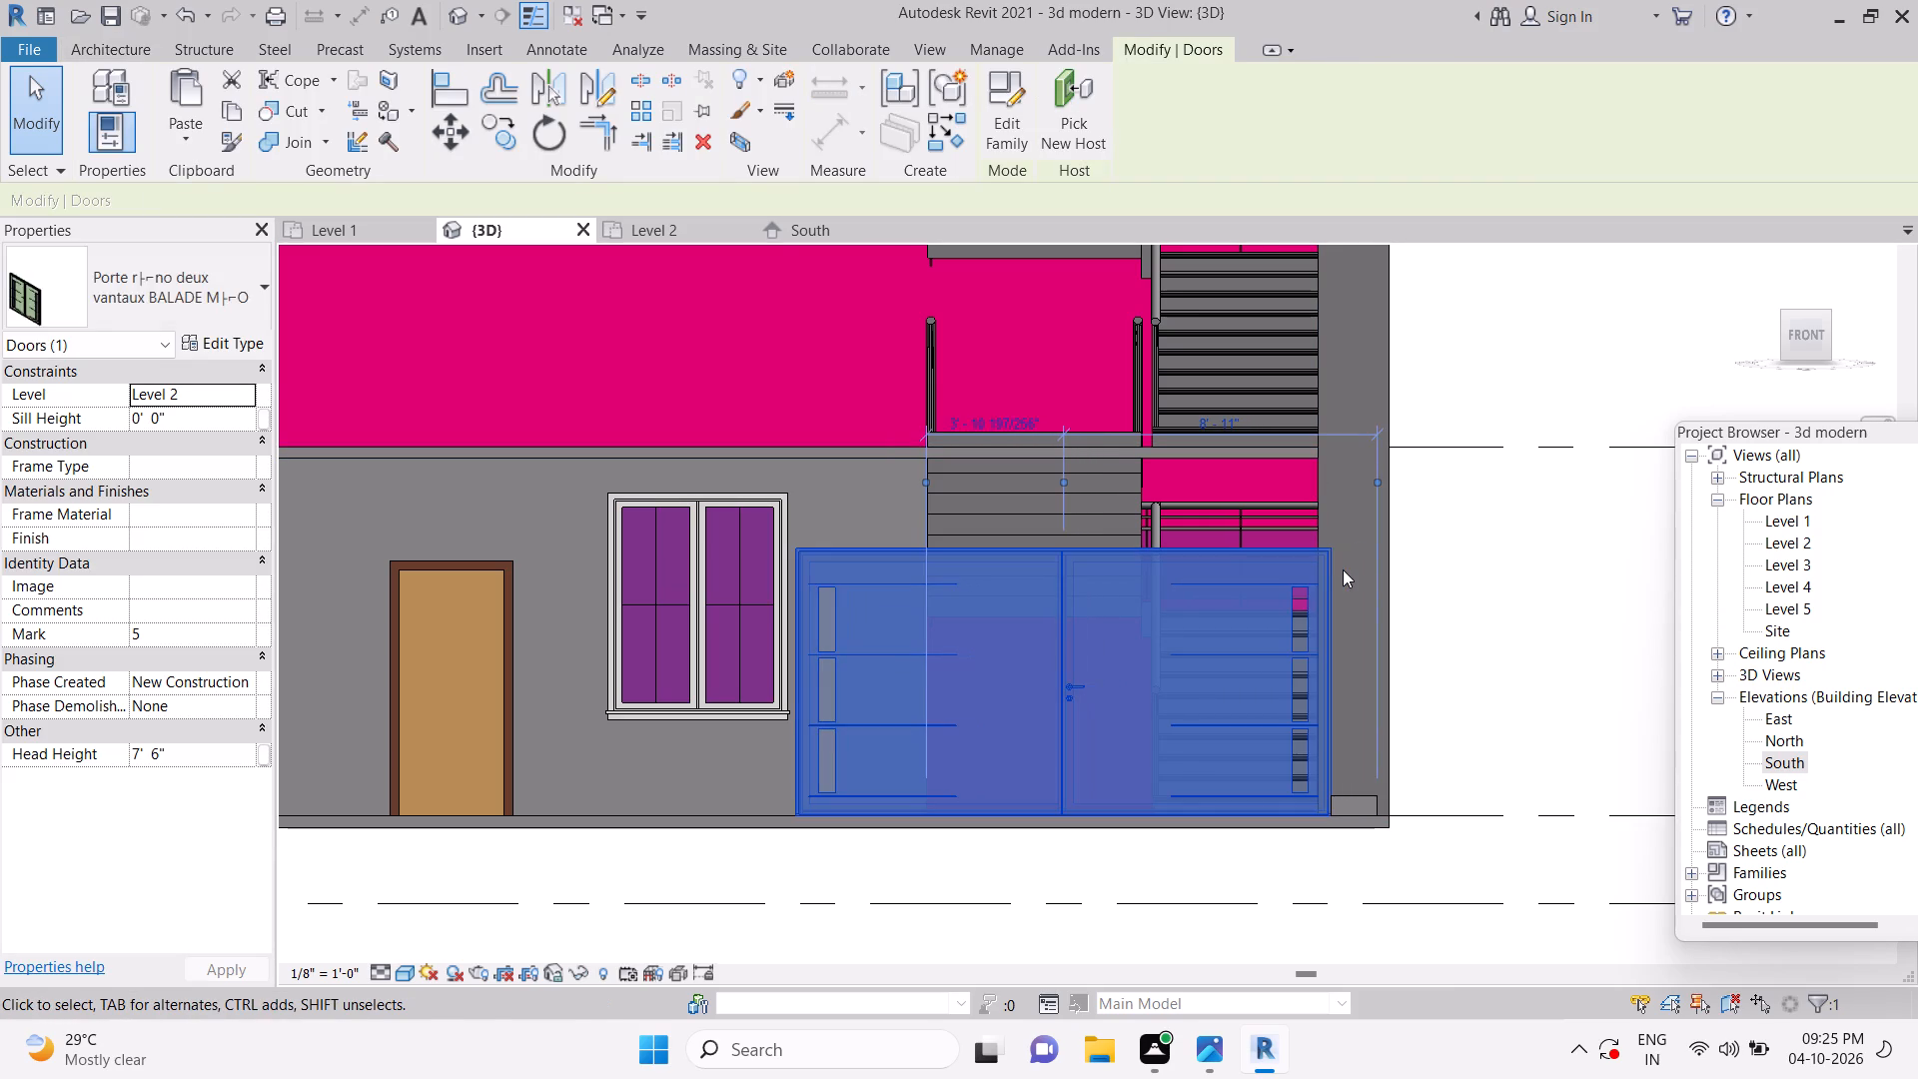
# Fine-tune the double door's position in small nudges until its outer edge lines up with the corner pier's inner edge.
pyautogui.scroll(12, 1328, 563)
pyautogui.press('Left')
pyautogui.press('Left')
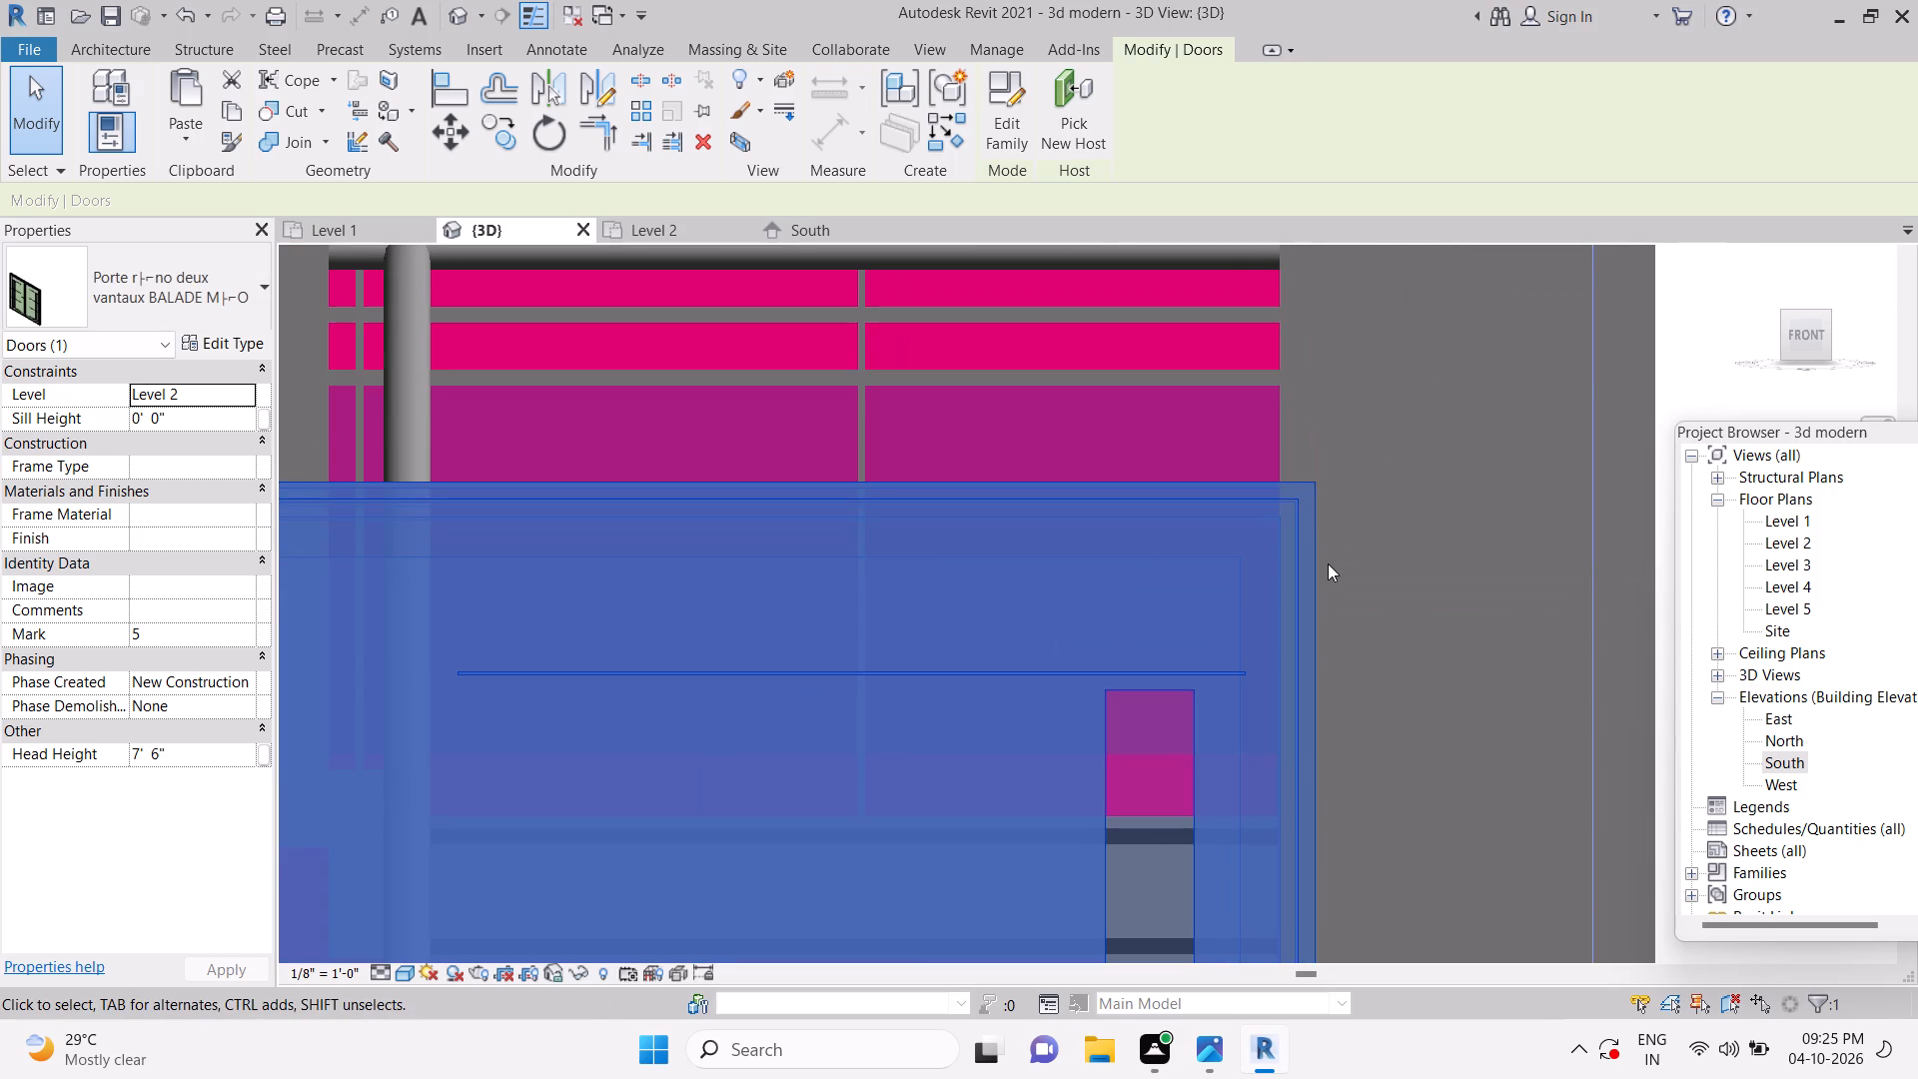
pyautogui.press('Left')
pyautogui.press('Left')
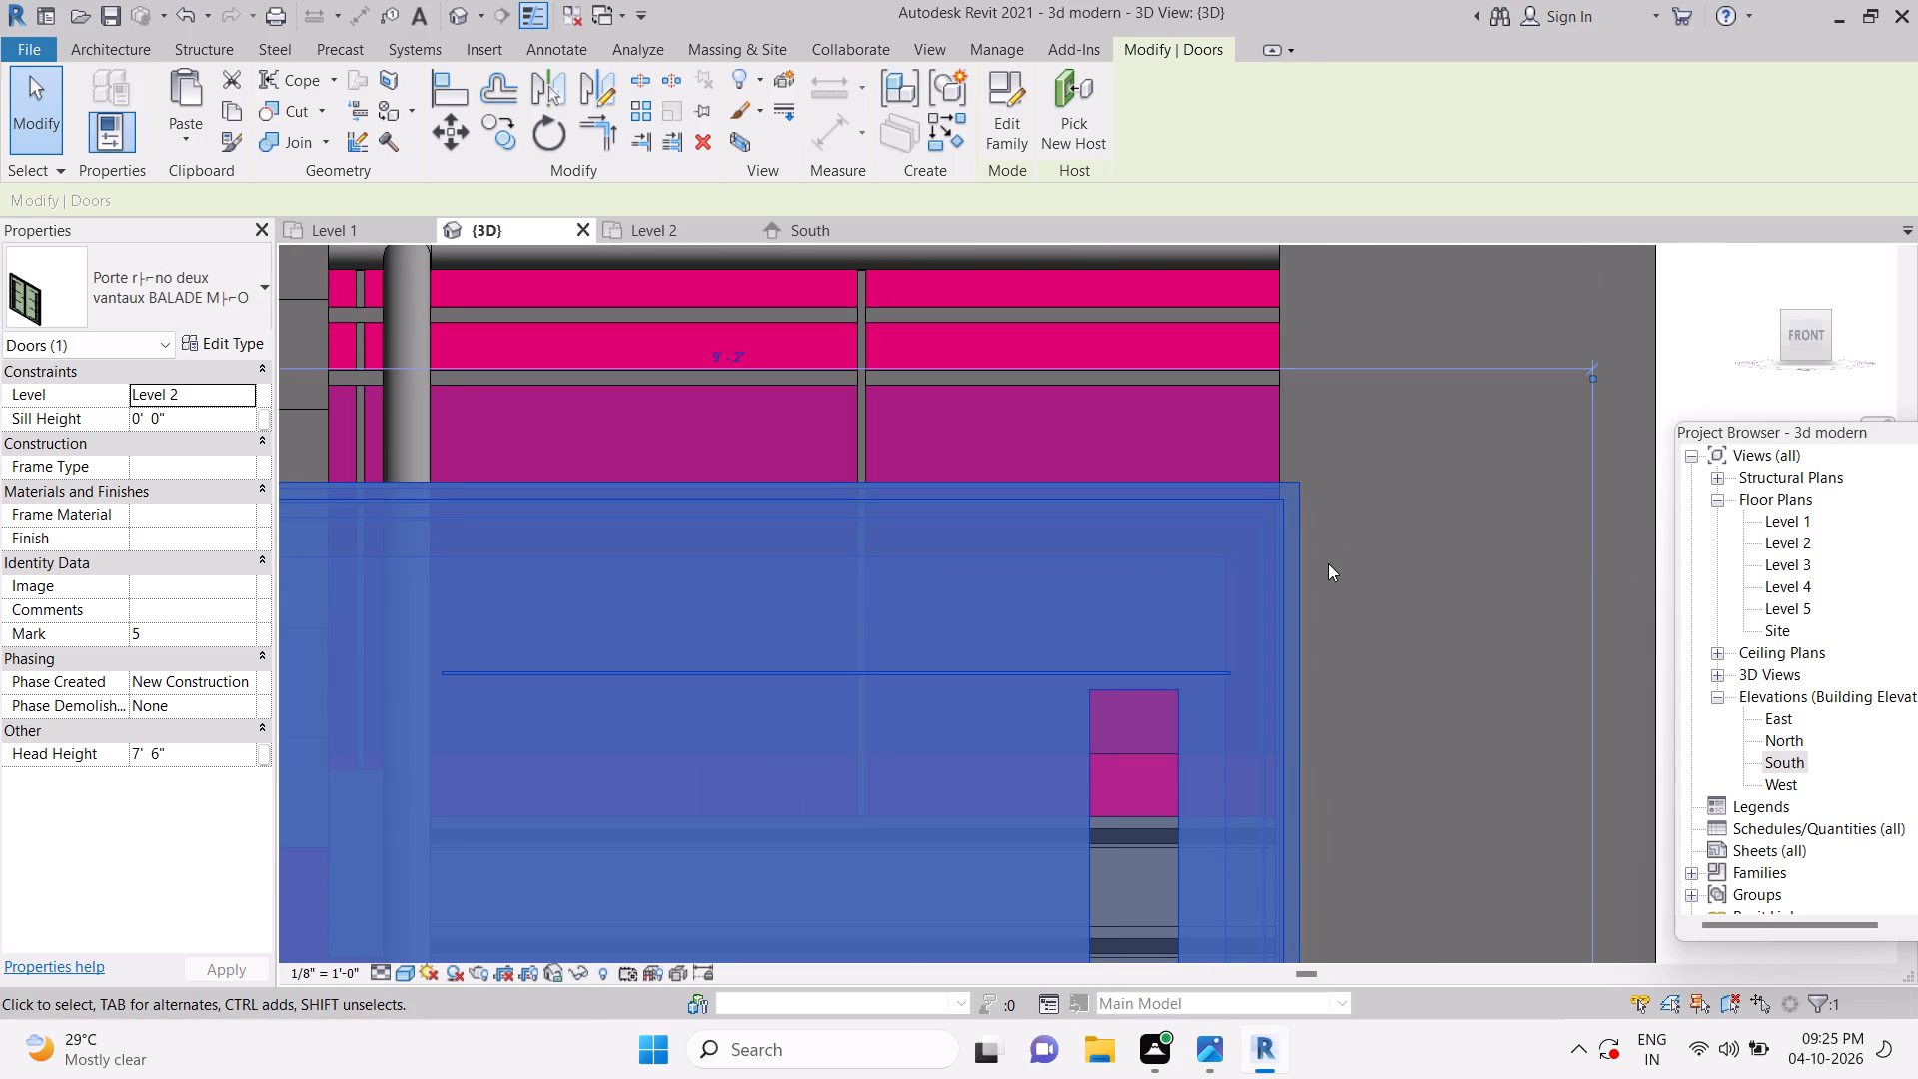
pyautogui.press('Left')
pyautogui.press('Left')
pyautogui.press('Left')
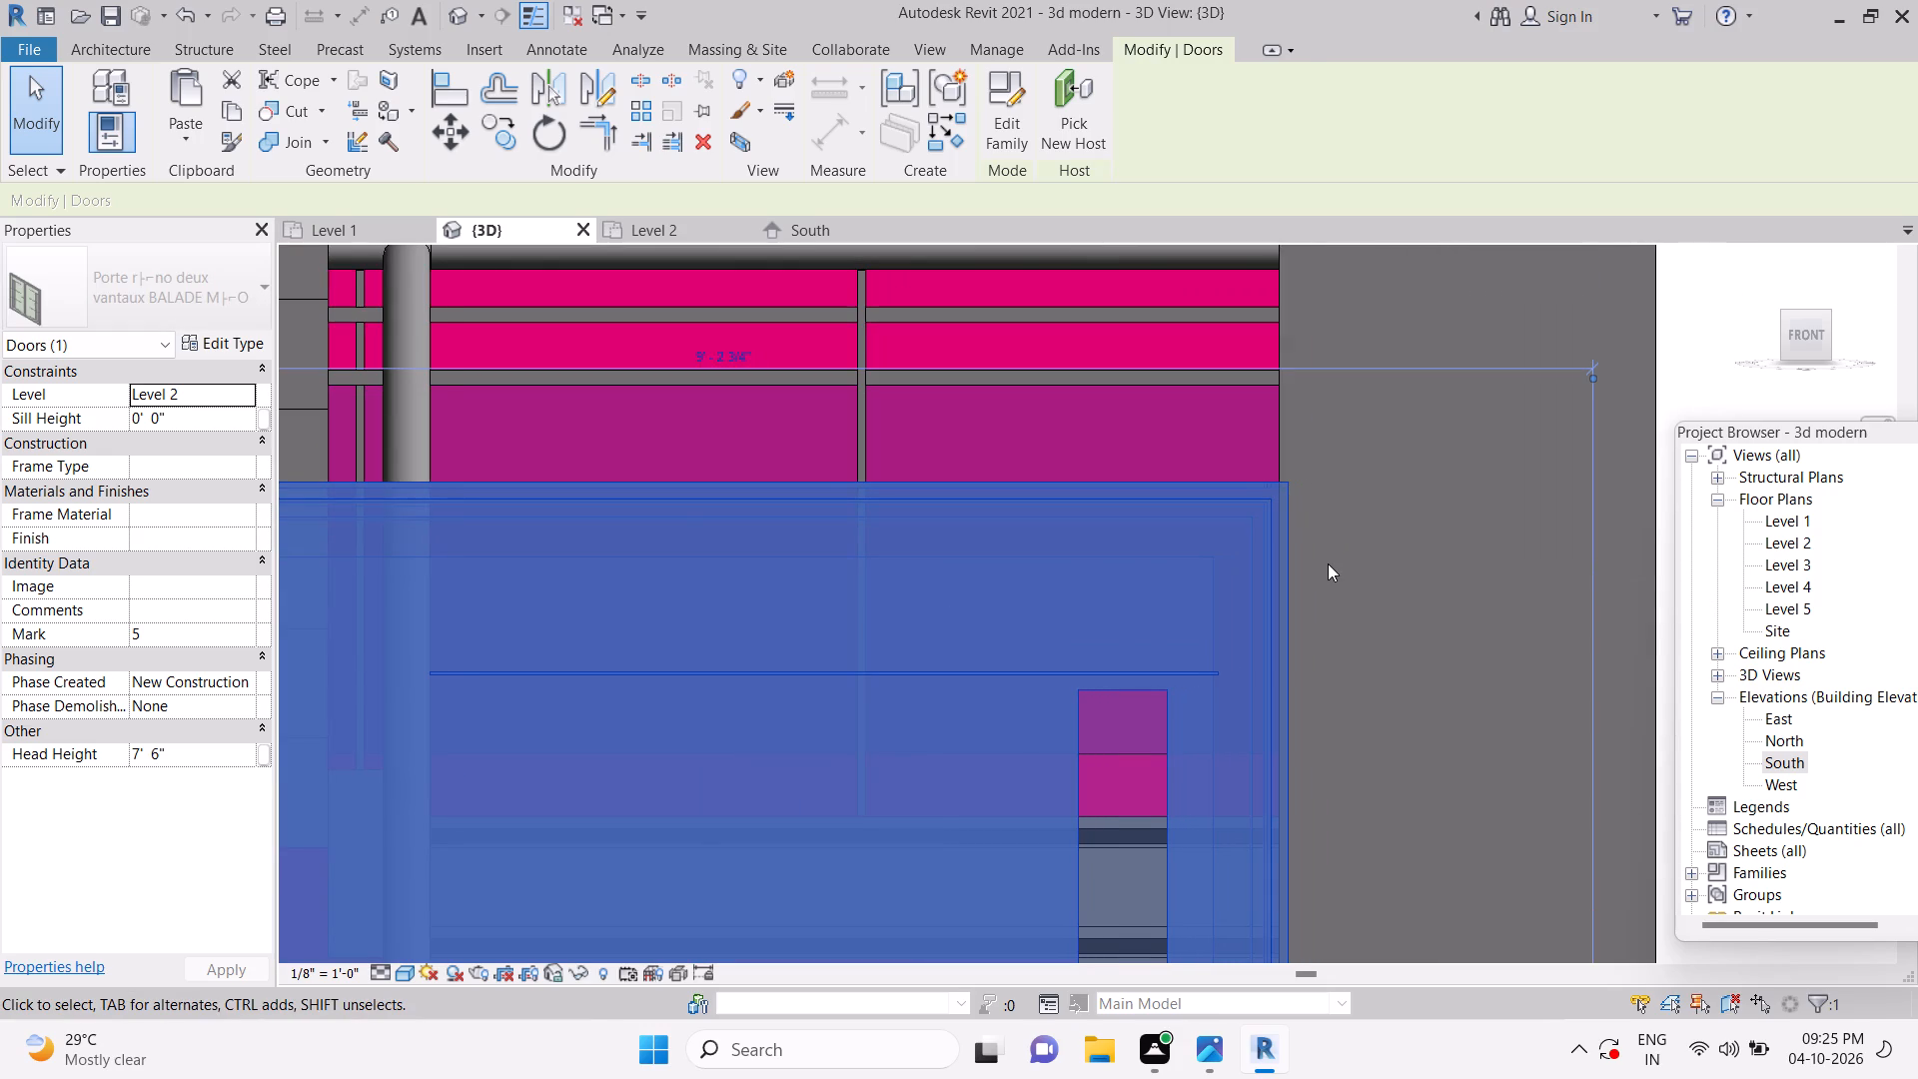
pyautogui.press('Left')
pyautogui.scroll(6, 1282, 508)
pyautogui.press('Left')
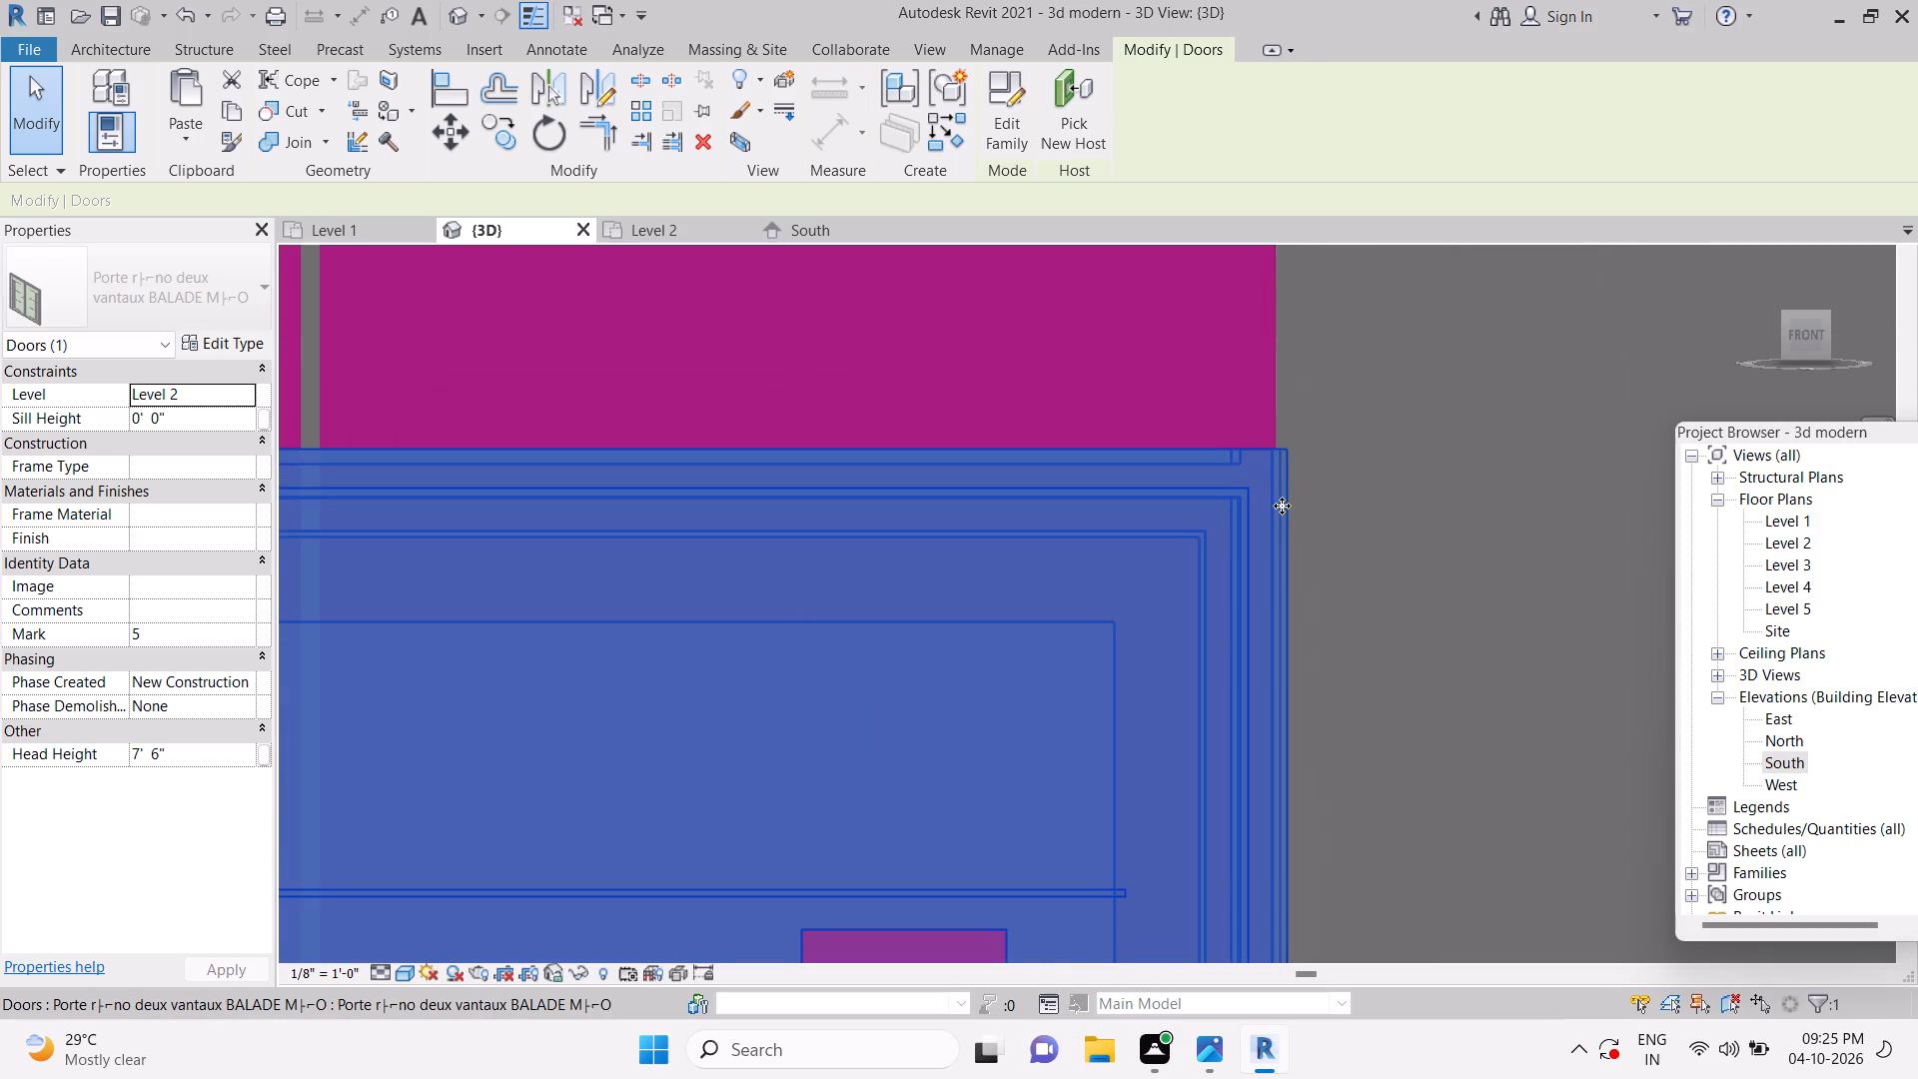
pyautogui.press('Left')
pyautogui.press('Left')
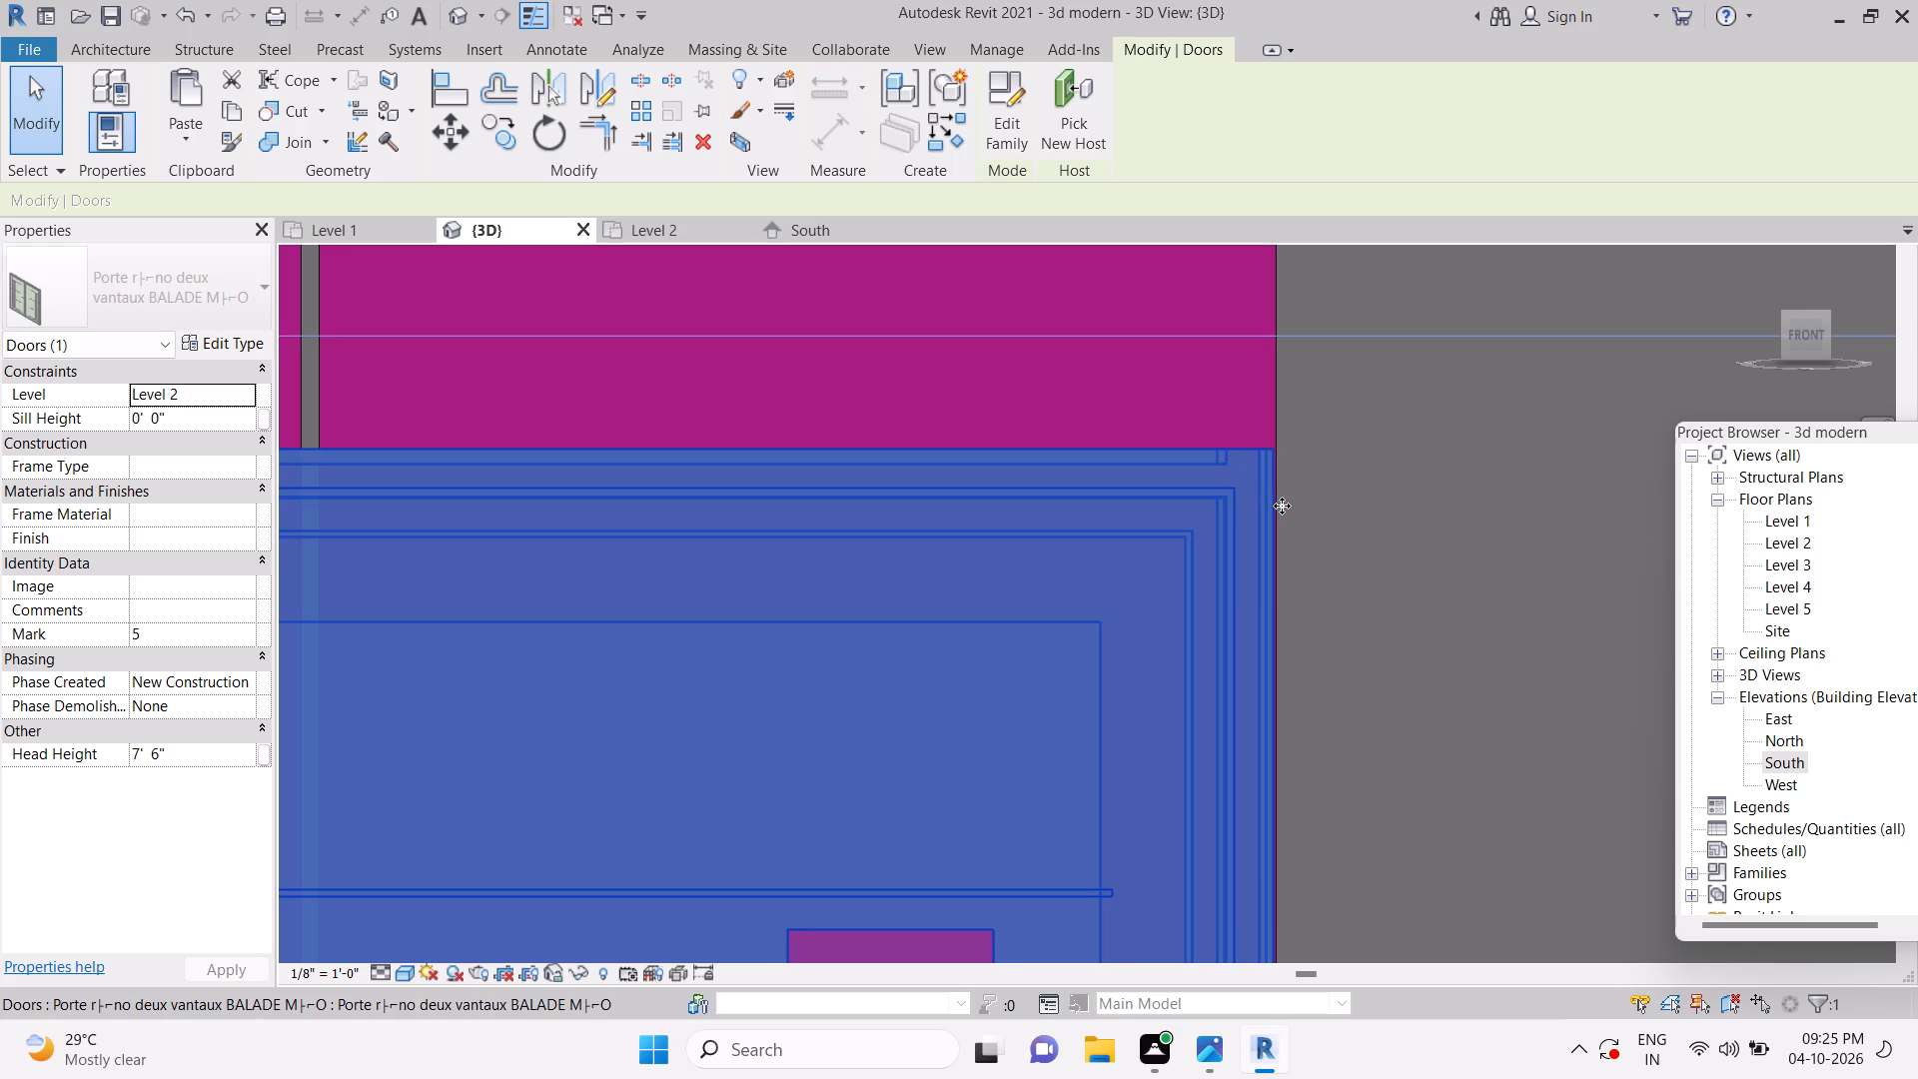
pyautogui.press('Right')
pyautogui.press('Escape')
pyautogui.scroll(-15, 1315, 505)
pyautogui.press('Escape')
pyautogui.press('Escape')
pyautogui.press('Escape')
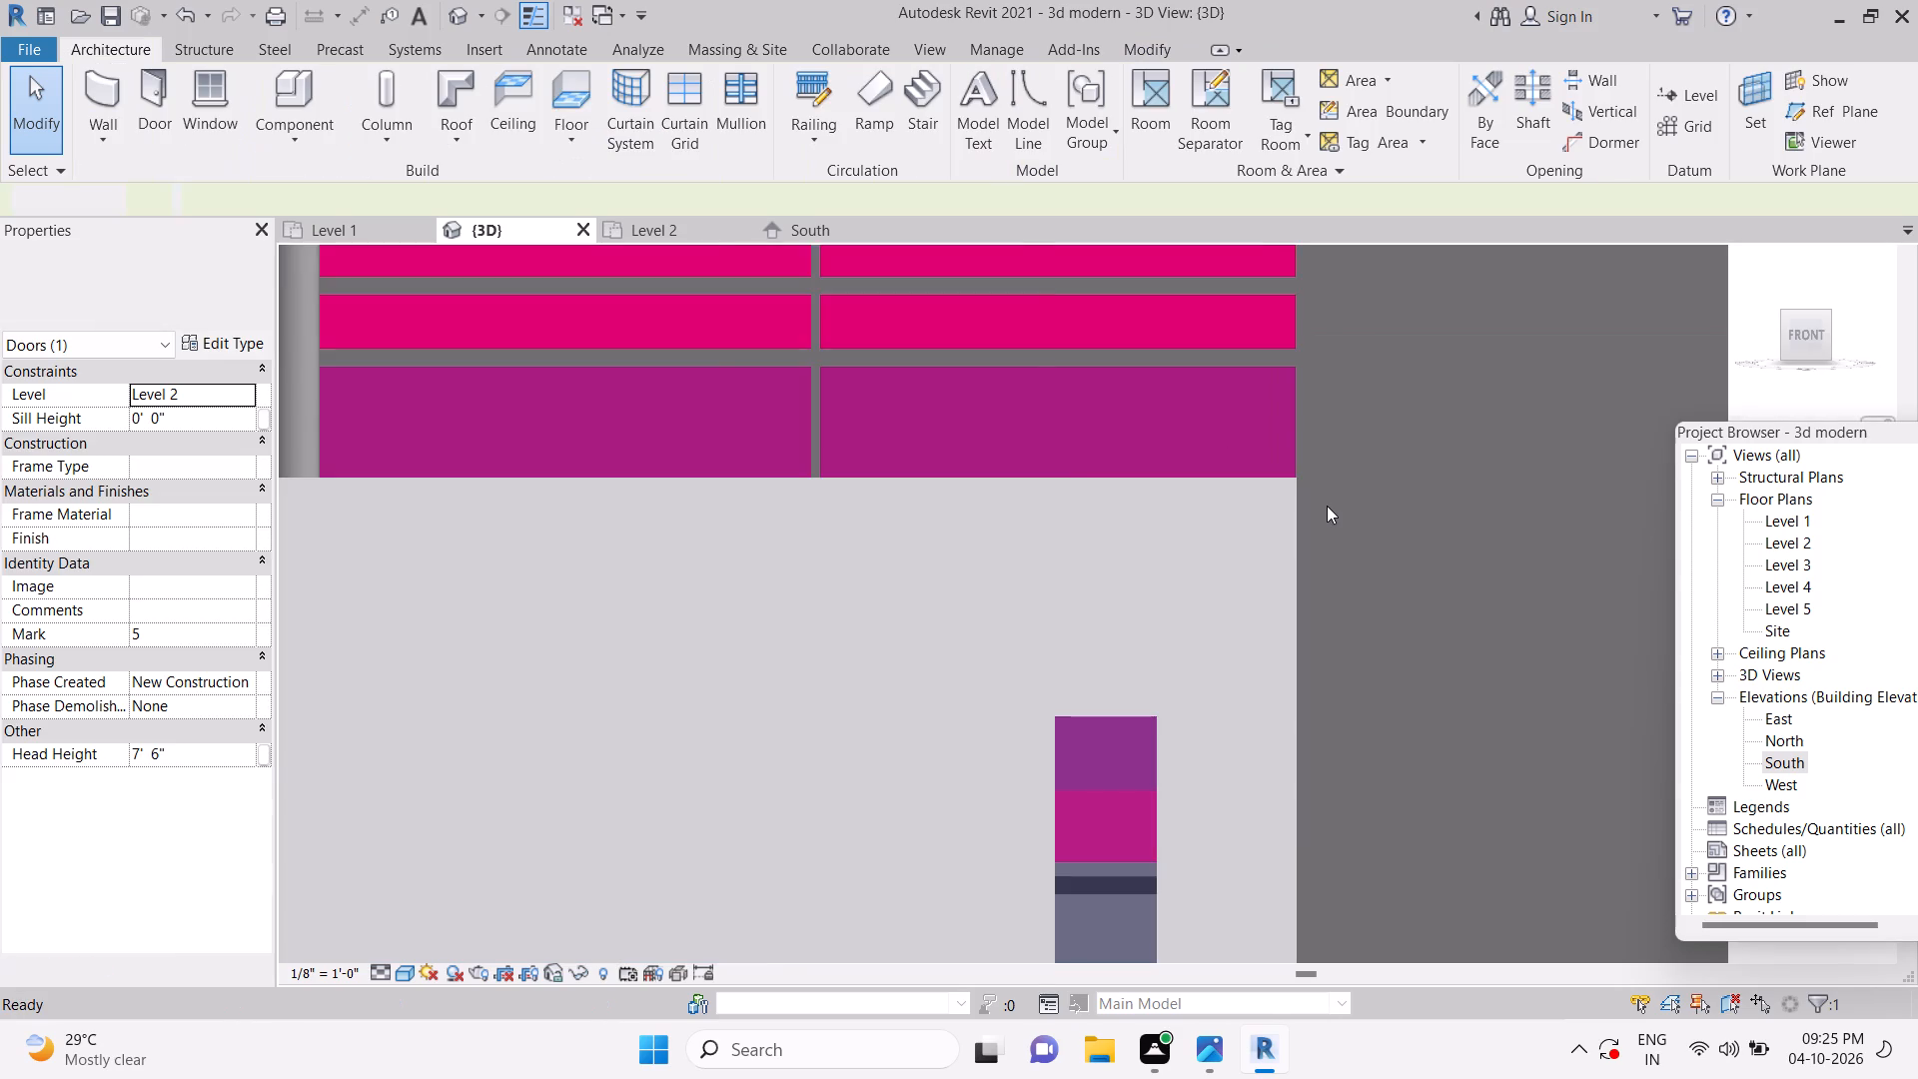
# Examine the double door's placement in the facade from several angles, ending in the front view.
pyautogui.scroll(-9, 1327, 506)
pyautogui.press('Escape')
pyautogui.press('Escape')
pyautogui.press('Escape')
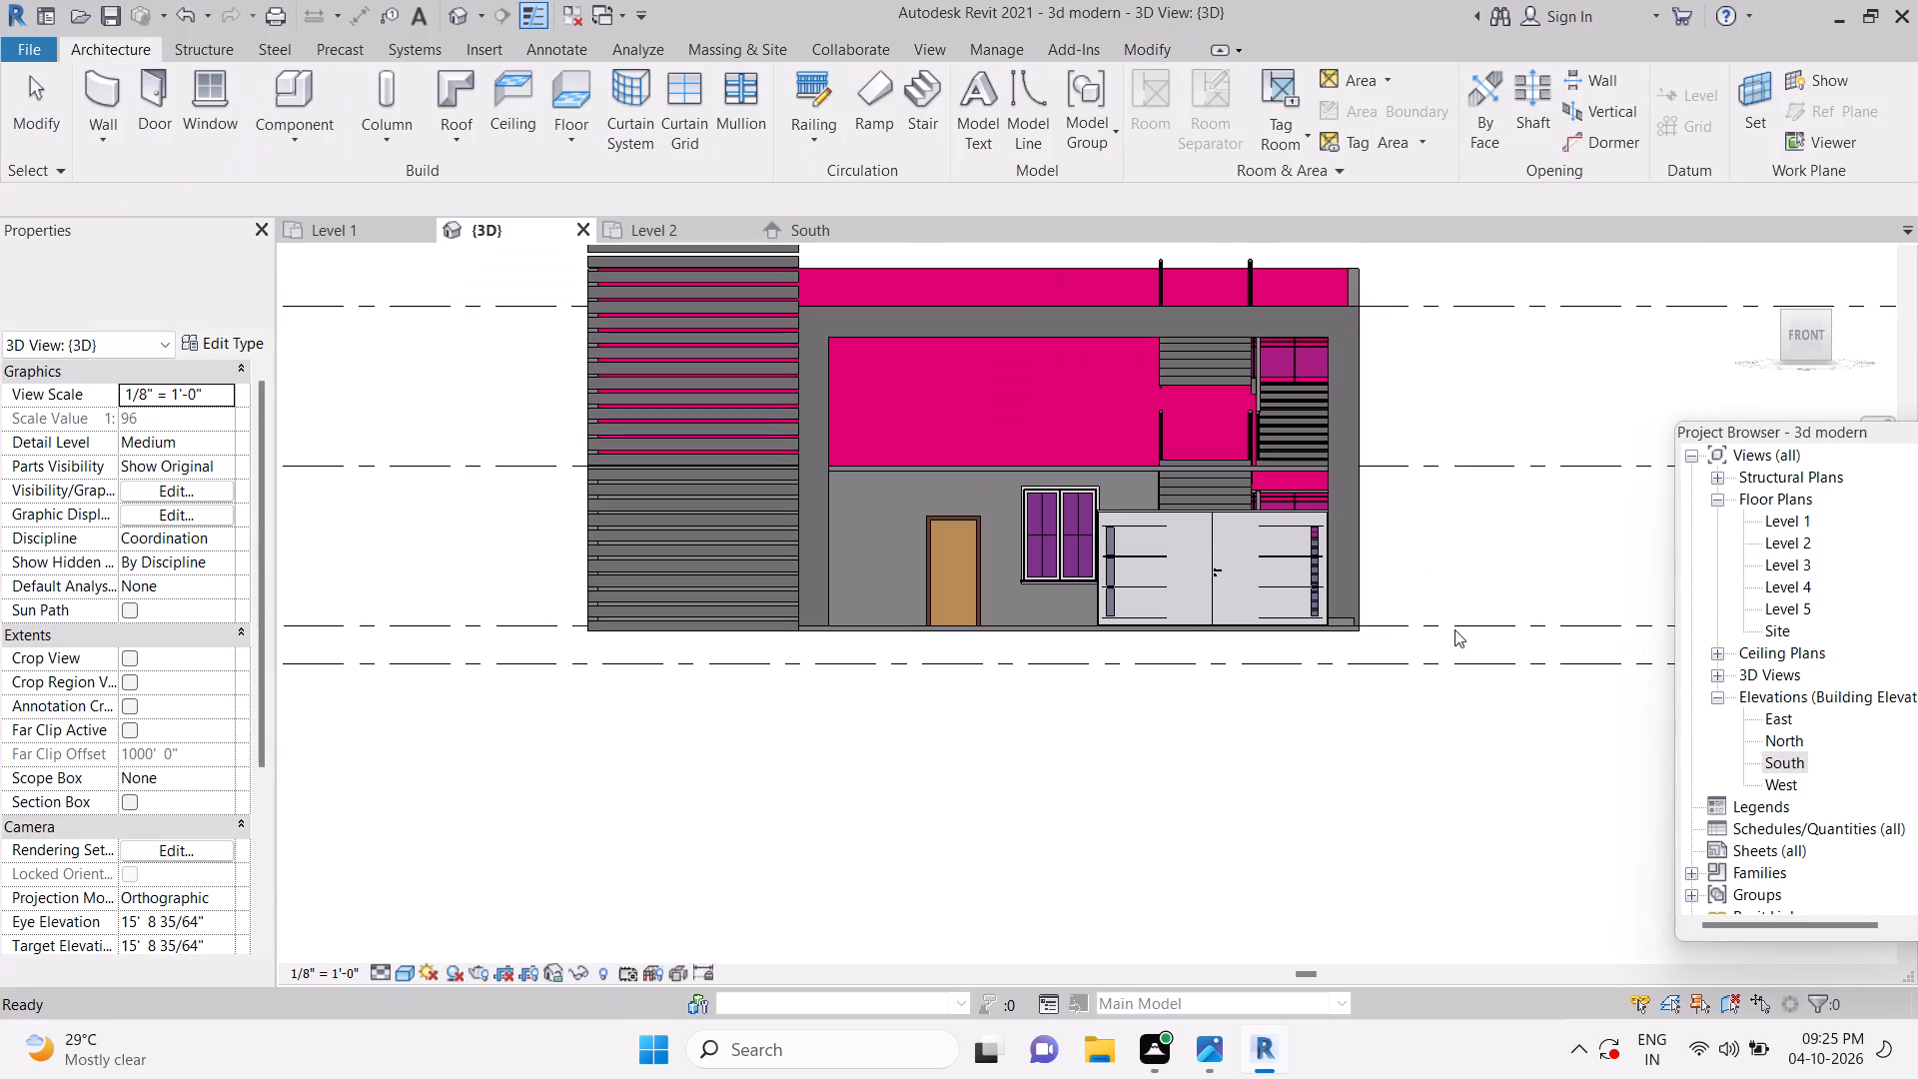
pyautogui.keyDown('shift'); pyautogui.moveTo(1471, 701); pyautogui.dragTo(1272, 790, button='middle'); pyautogui.keyUp('shift')
pyautogui.moveTo(1221, 753); pyautogui.dragTo(1546, 634, button='middle')
pyautogui.keyDown('shift'); pyautogui.moveTo(1137, 744); pyautogui.dragTo(1256, 722, button='middle'); pyautogui.keyUp('shift')
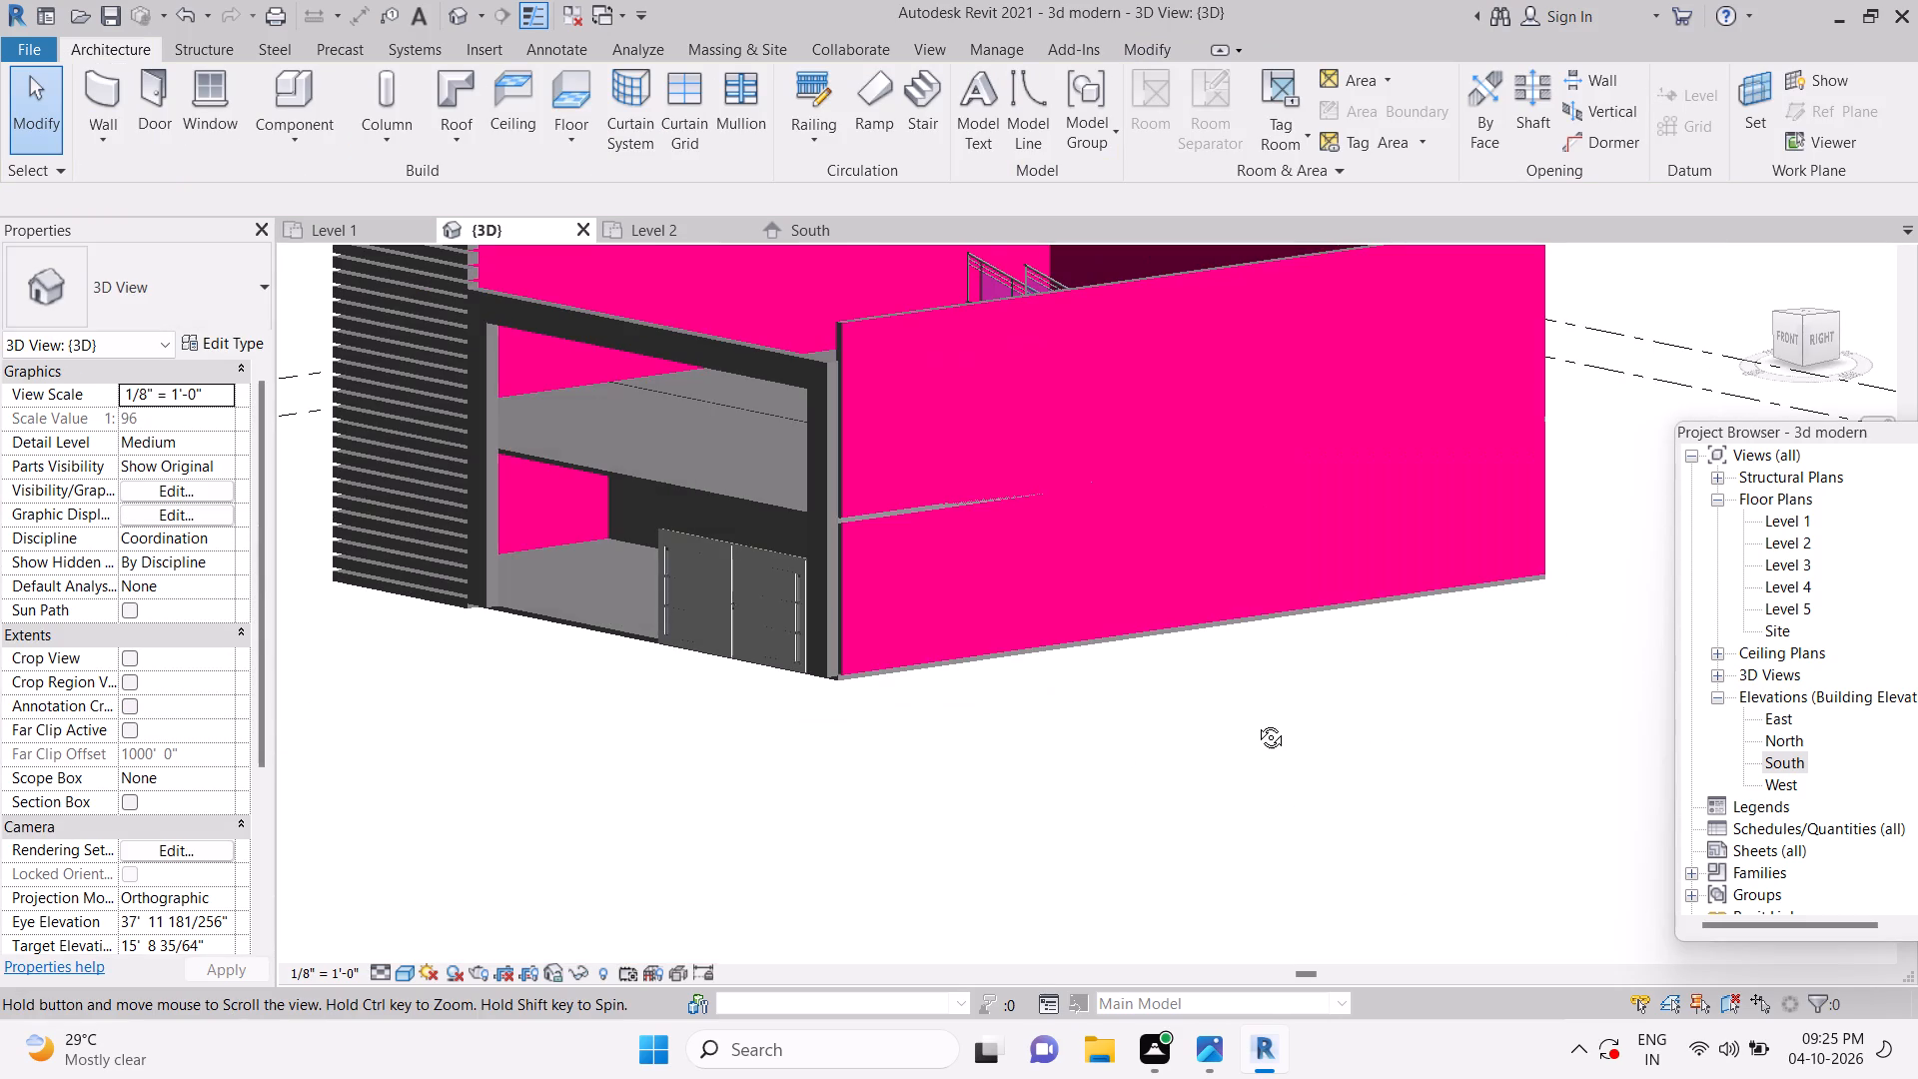
pyautogui.keyDown('shift'); pyautogui.moveTo(1256, 722); pyautogui.dragTo(1258, 720, button='middle'); pyautogui.keyUp('shift')
pyautogui.scroll(-1, 1320, 686)
pyautogui.moveTo(1302, 689); pyautogui.dragTo(1153, 736, button='middle')
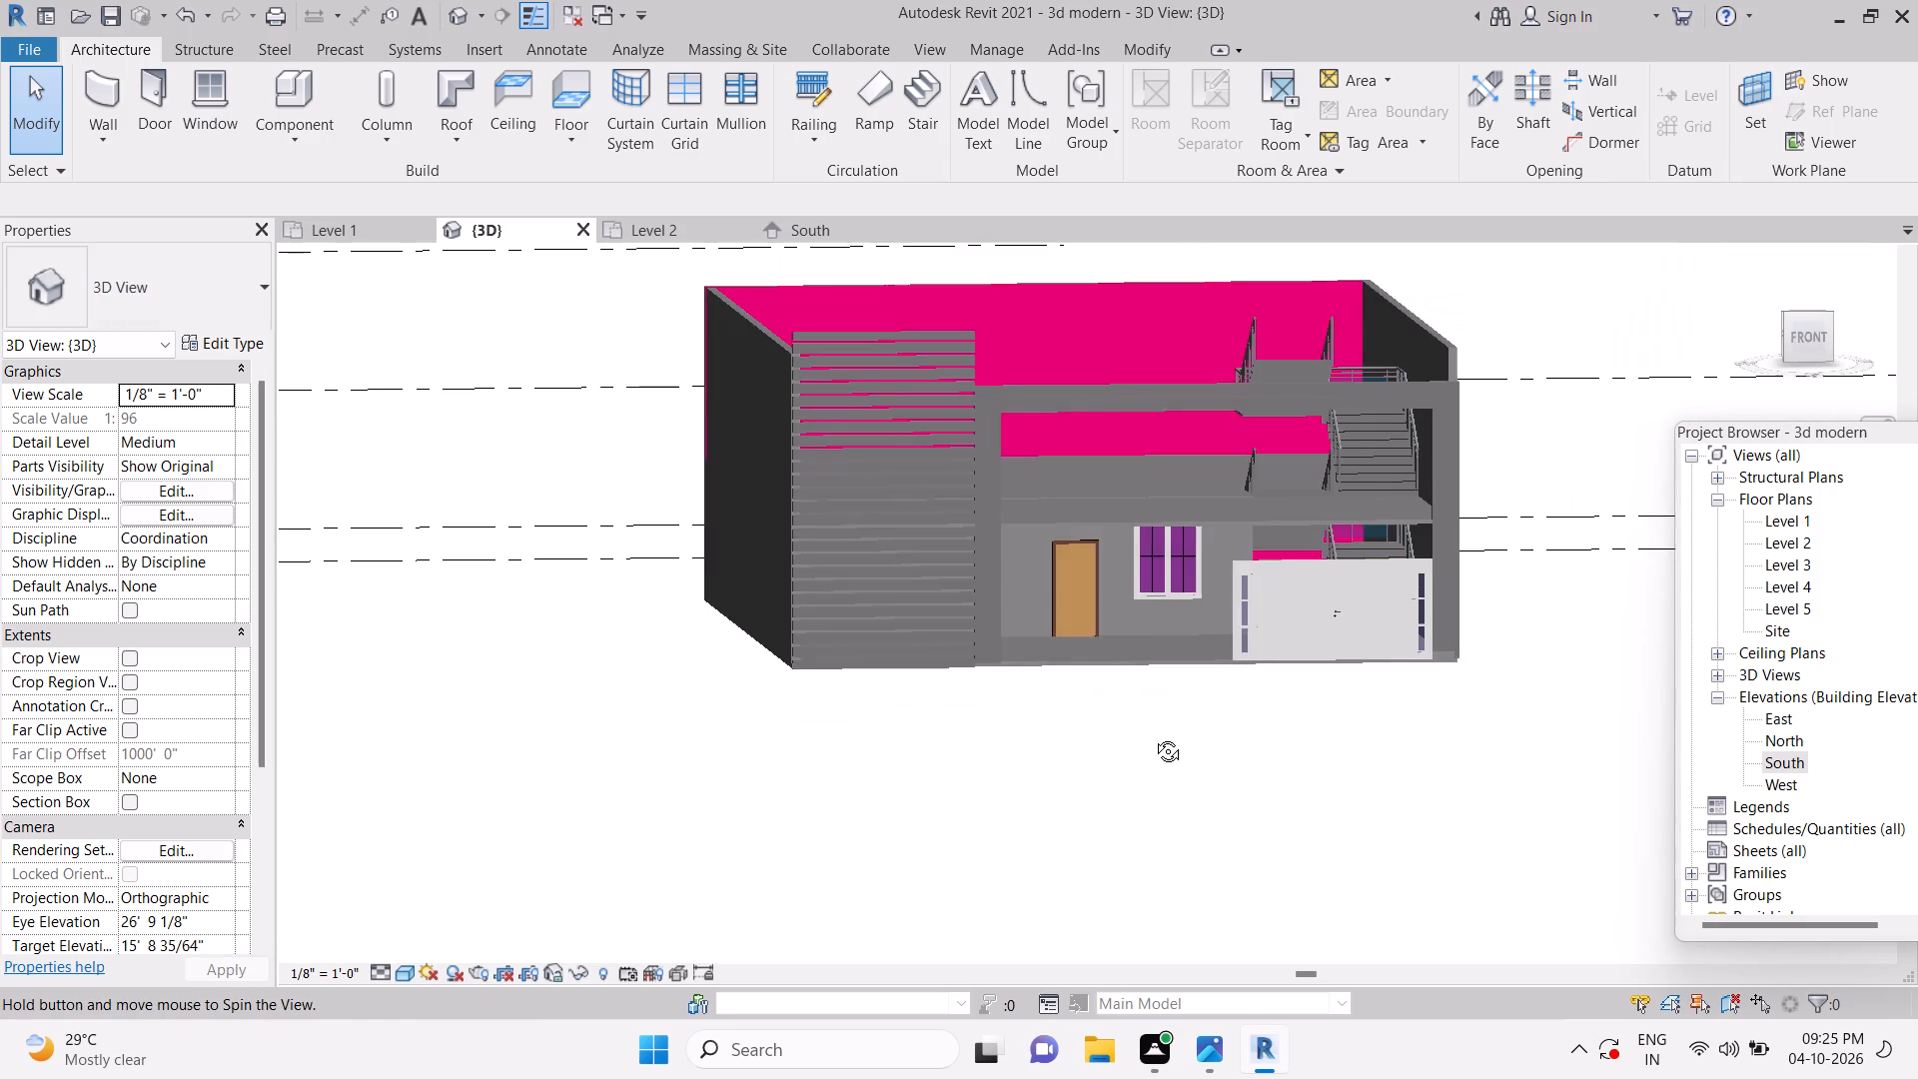
pyautogui.moveTo(1153, 736); pyautogui.dragTo(1128, 714, button='middle')
pyautogui.press('Escape')
pyautogui.press('Escape')
pyautogui.click(1801, 341)
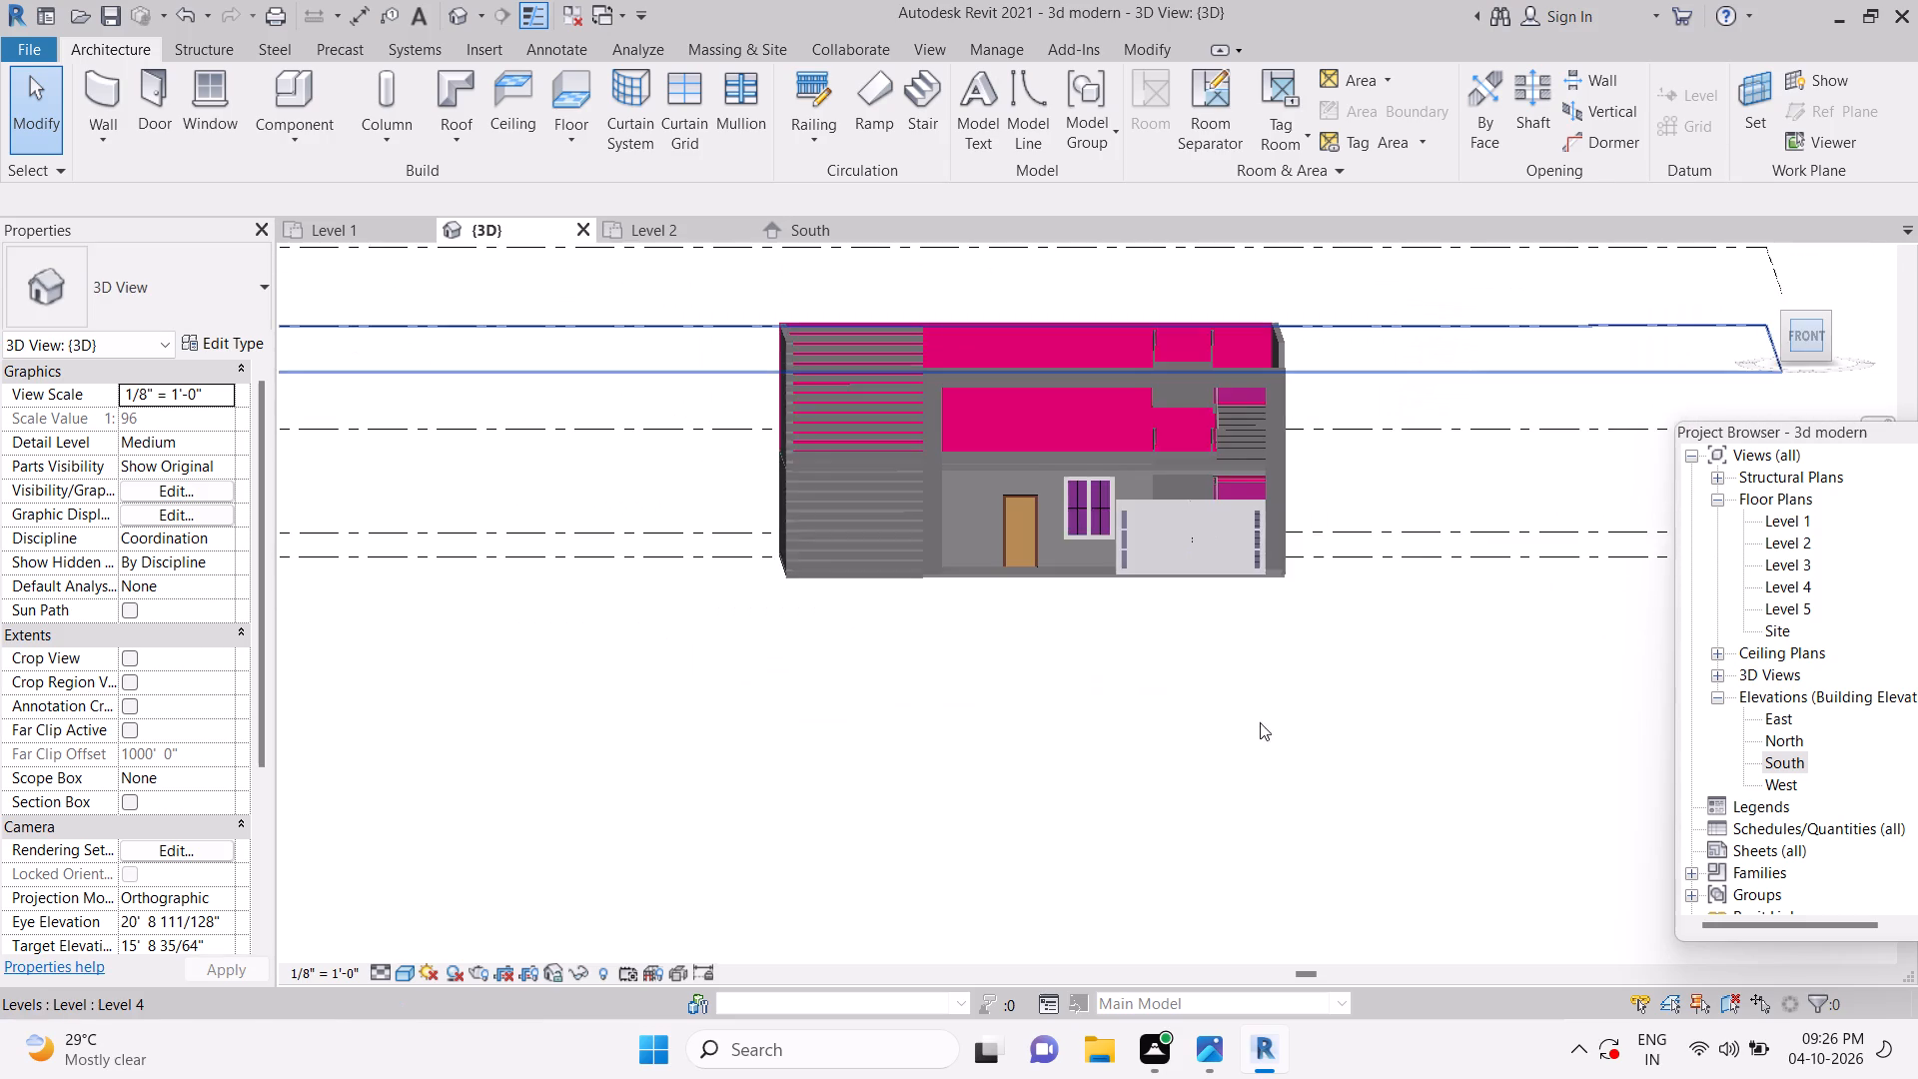
pyautogui.press('Escape')
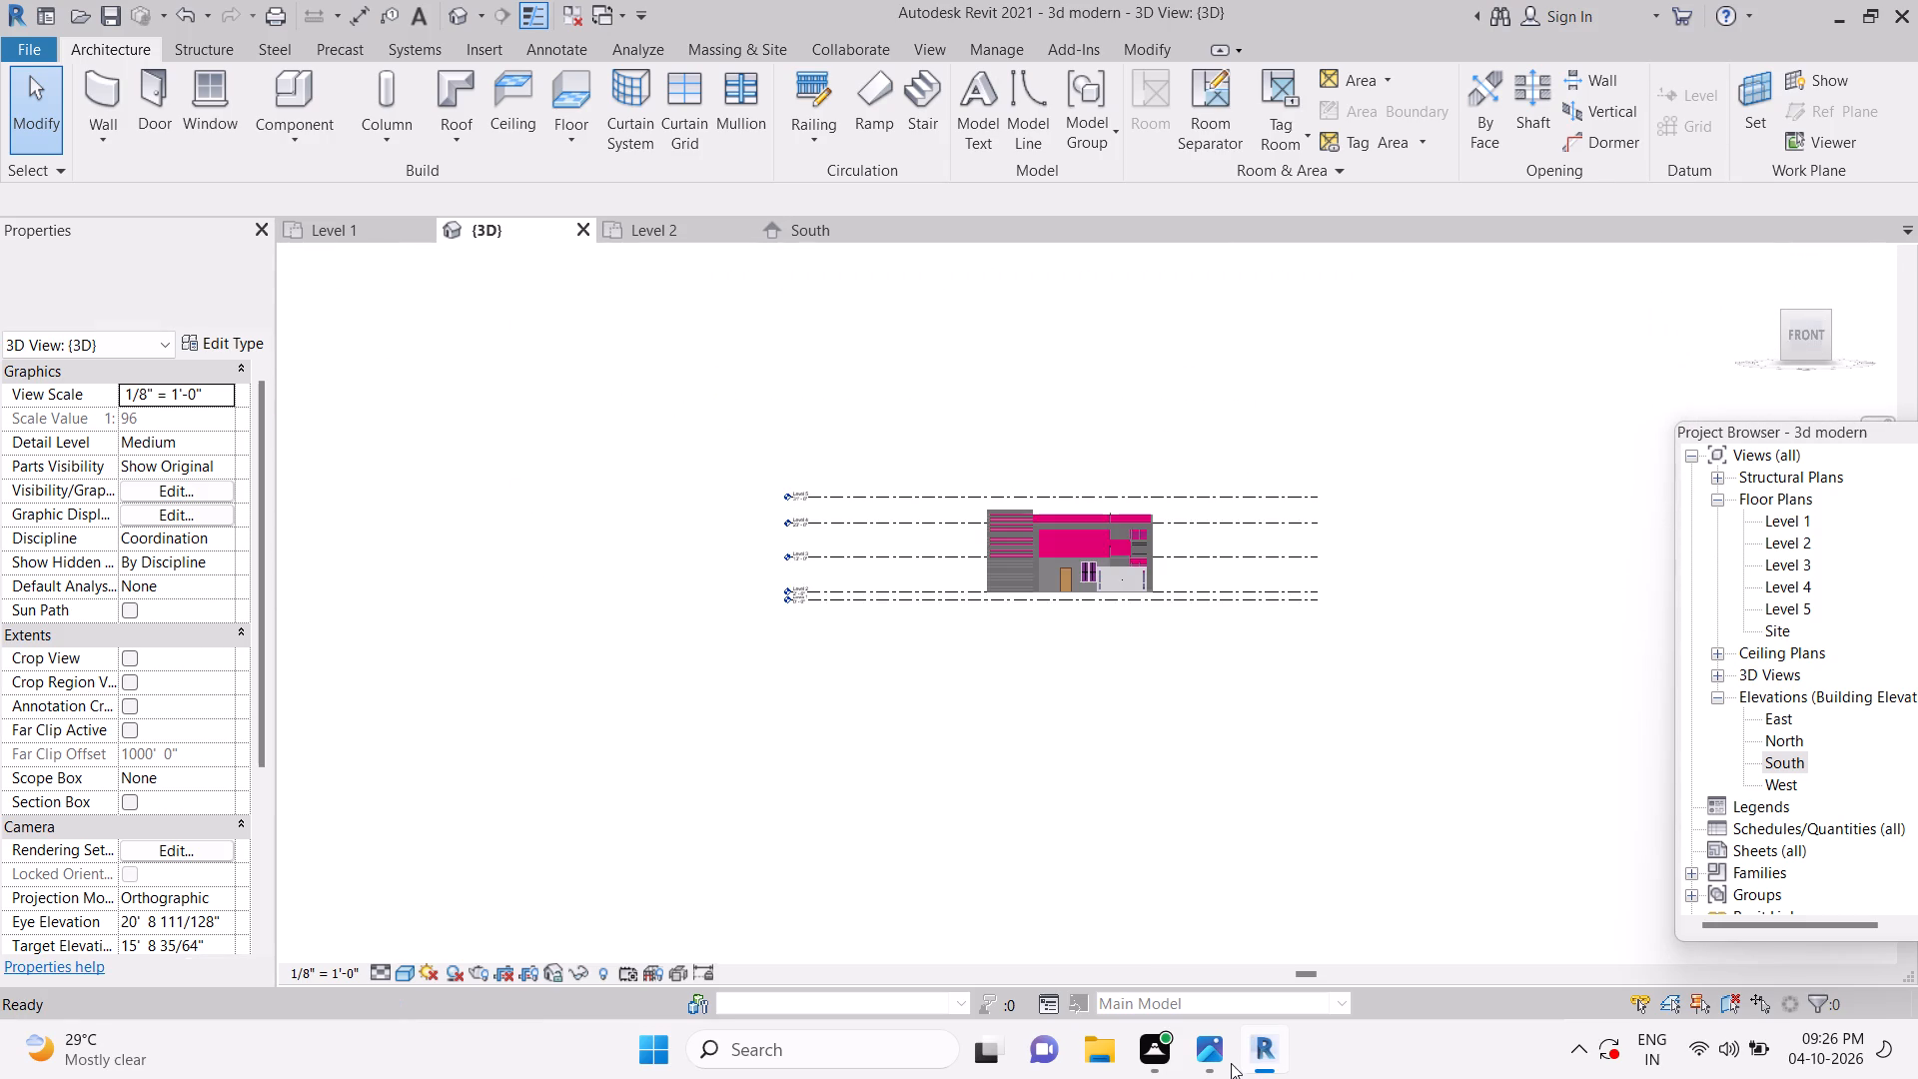
# Save the project.
pyautogui.hotkey('ctrl', 's')
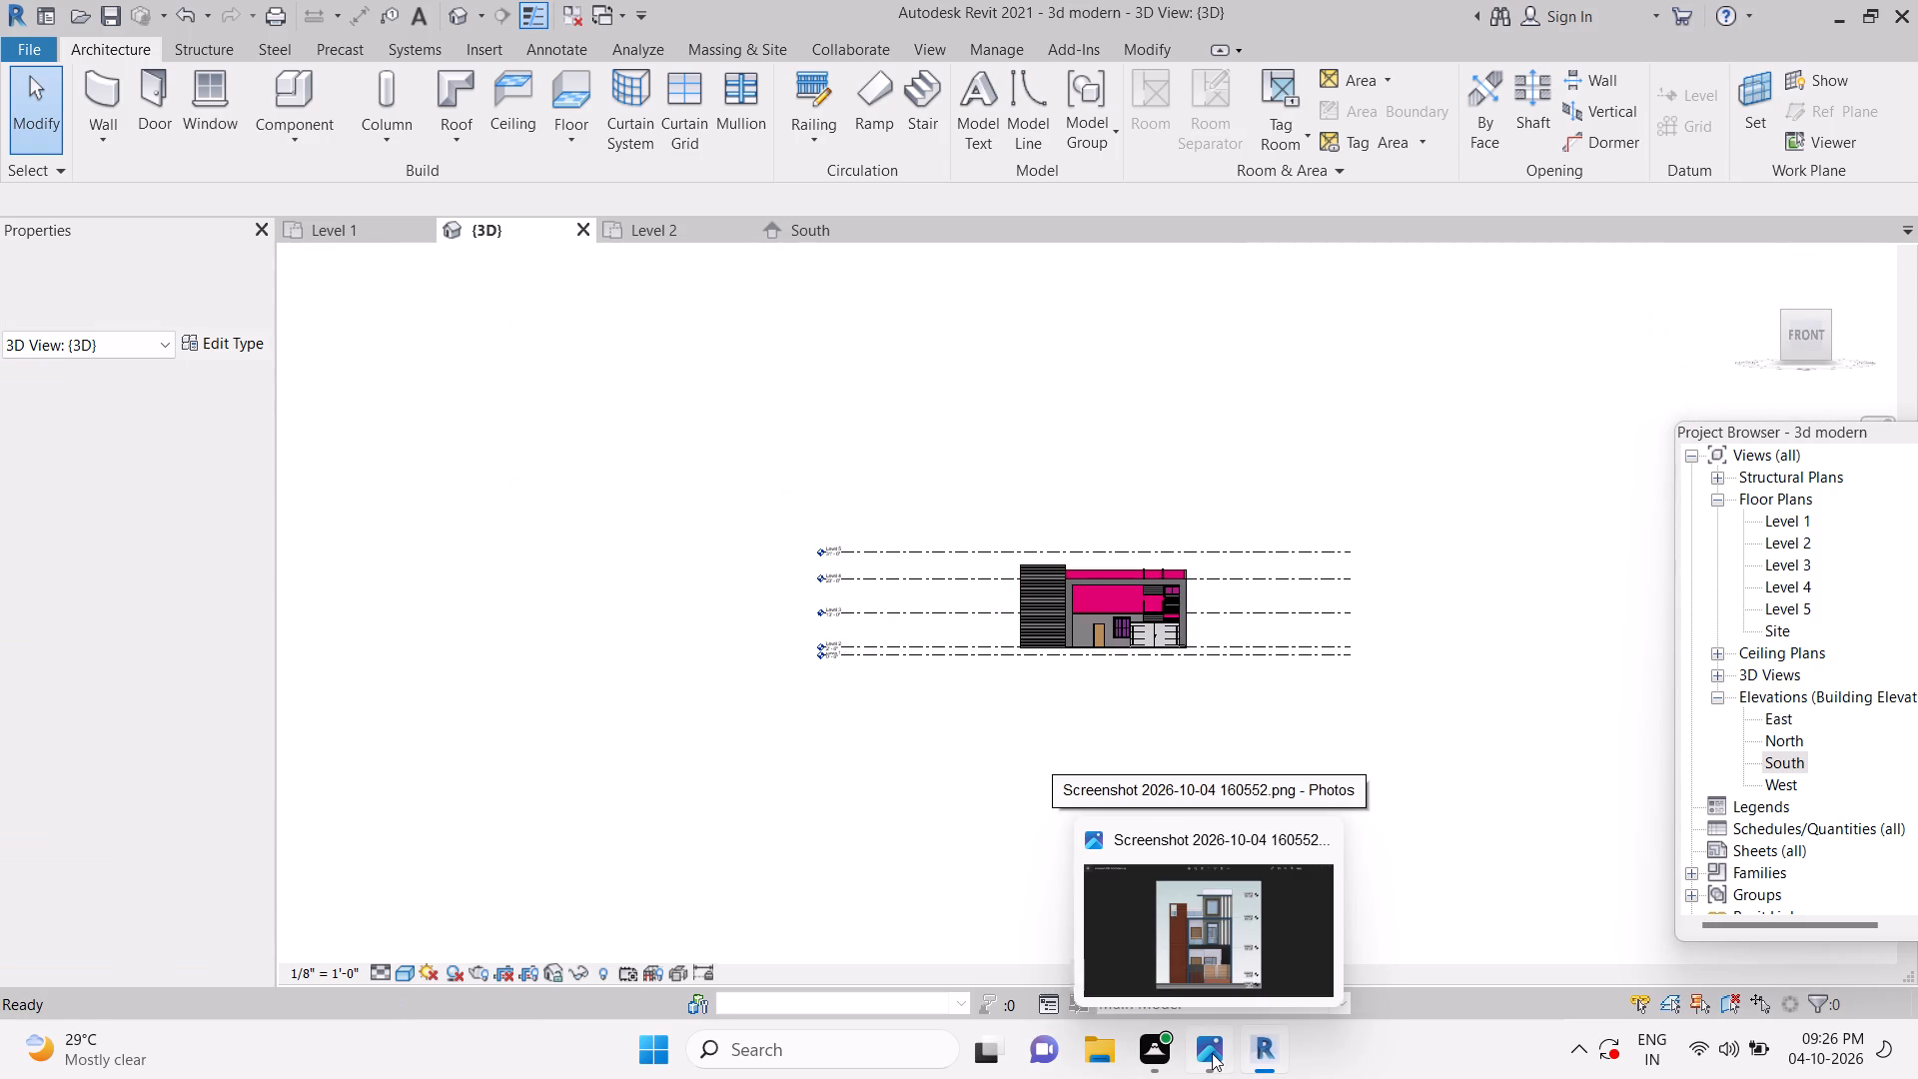
pyautogui.scroll(4, 1106, 635)
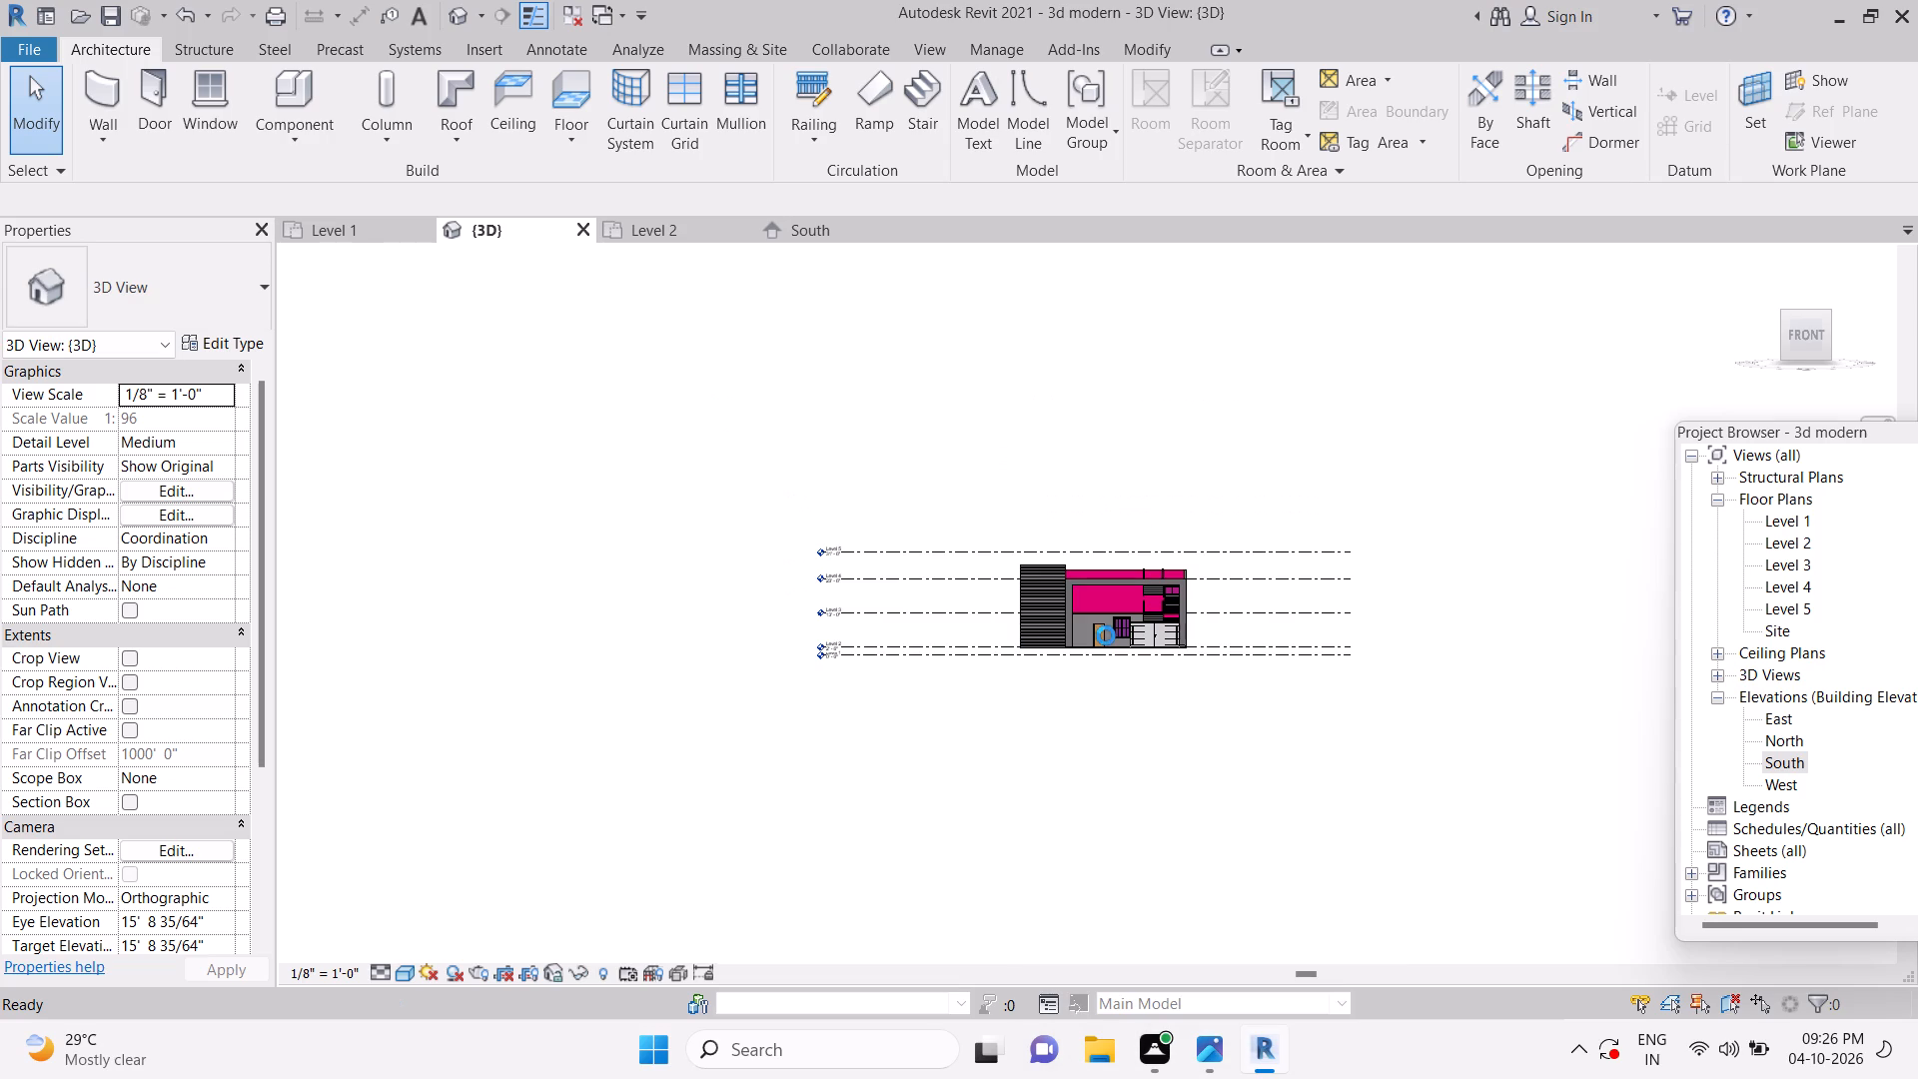
pyautogui.scroll(6, 1106, 635)
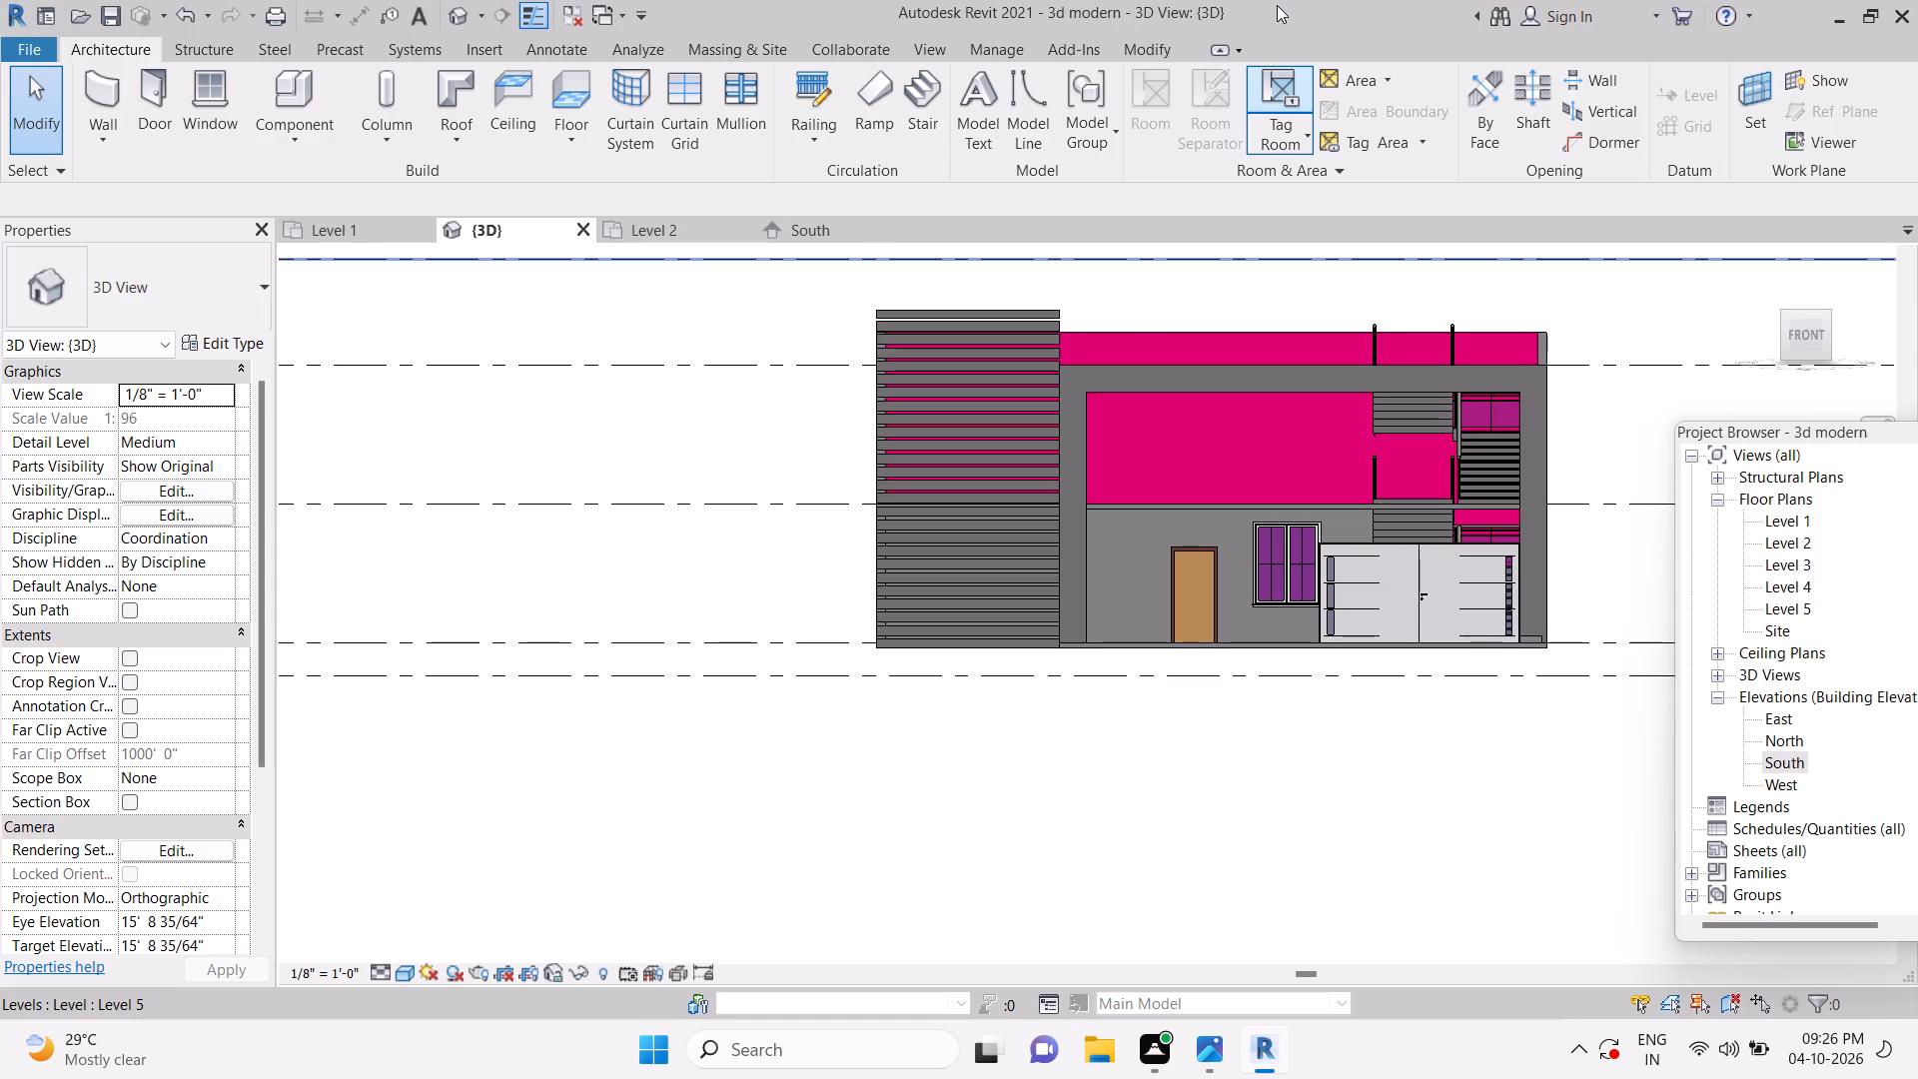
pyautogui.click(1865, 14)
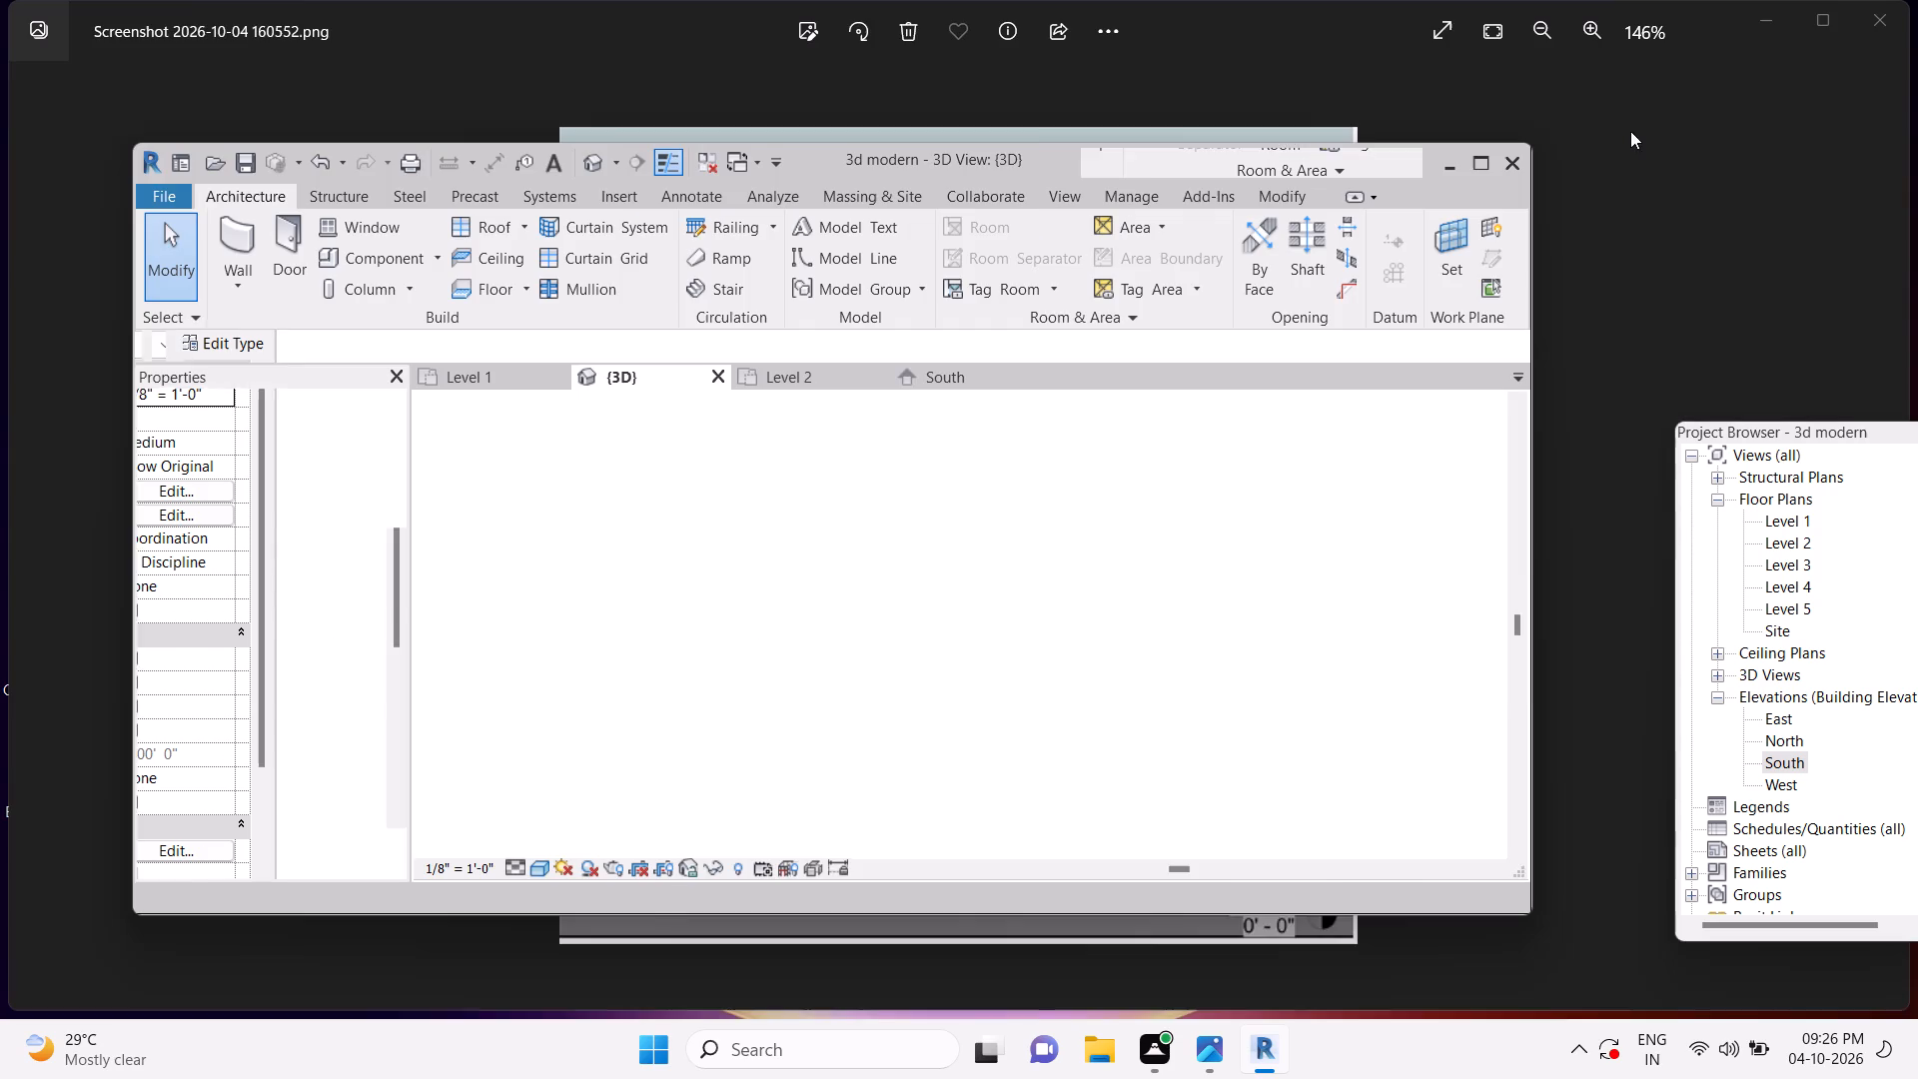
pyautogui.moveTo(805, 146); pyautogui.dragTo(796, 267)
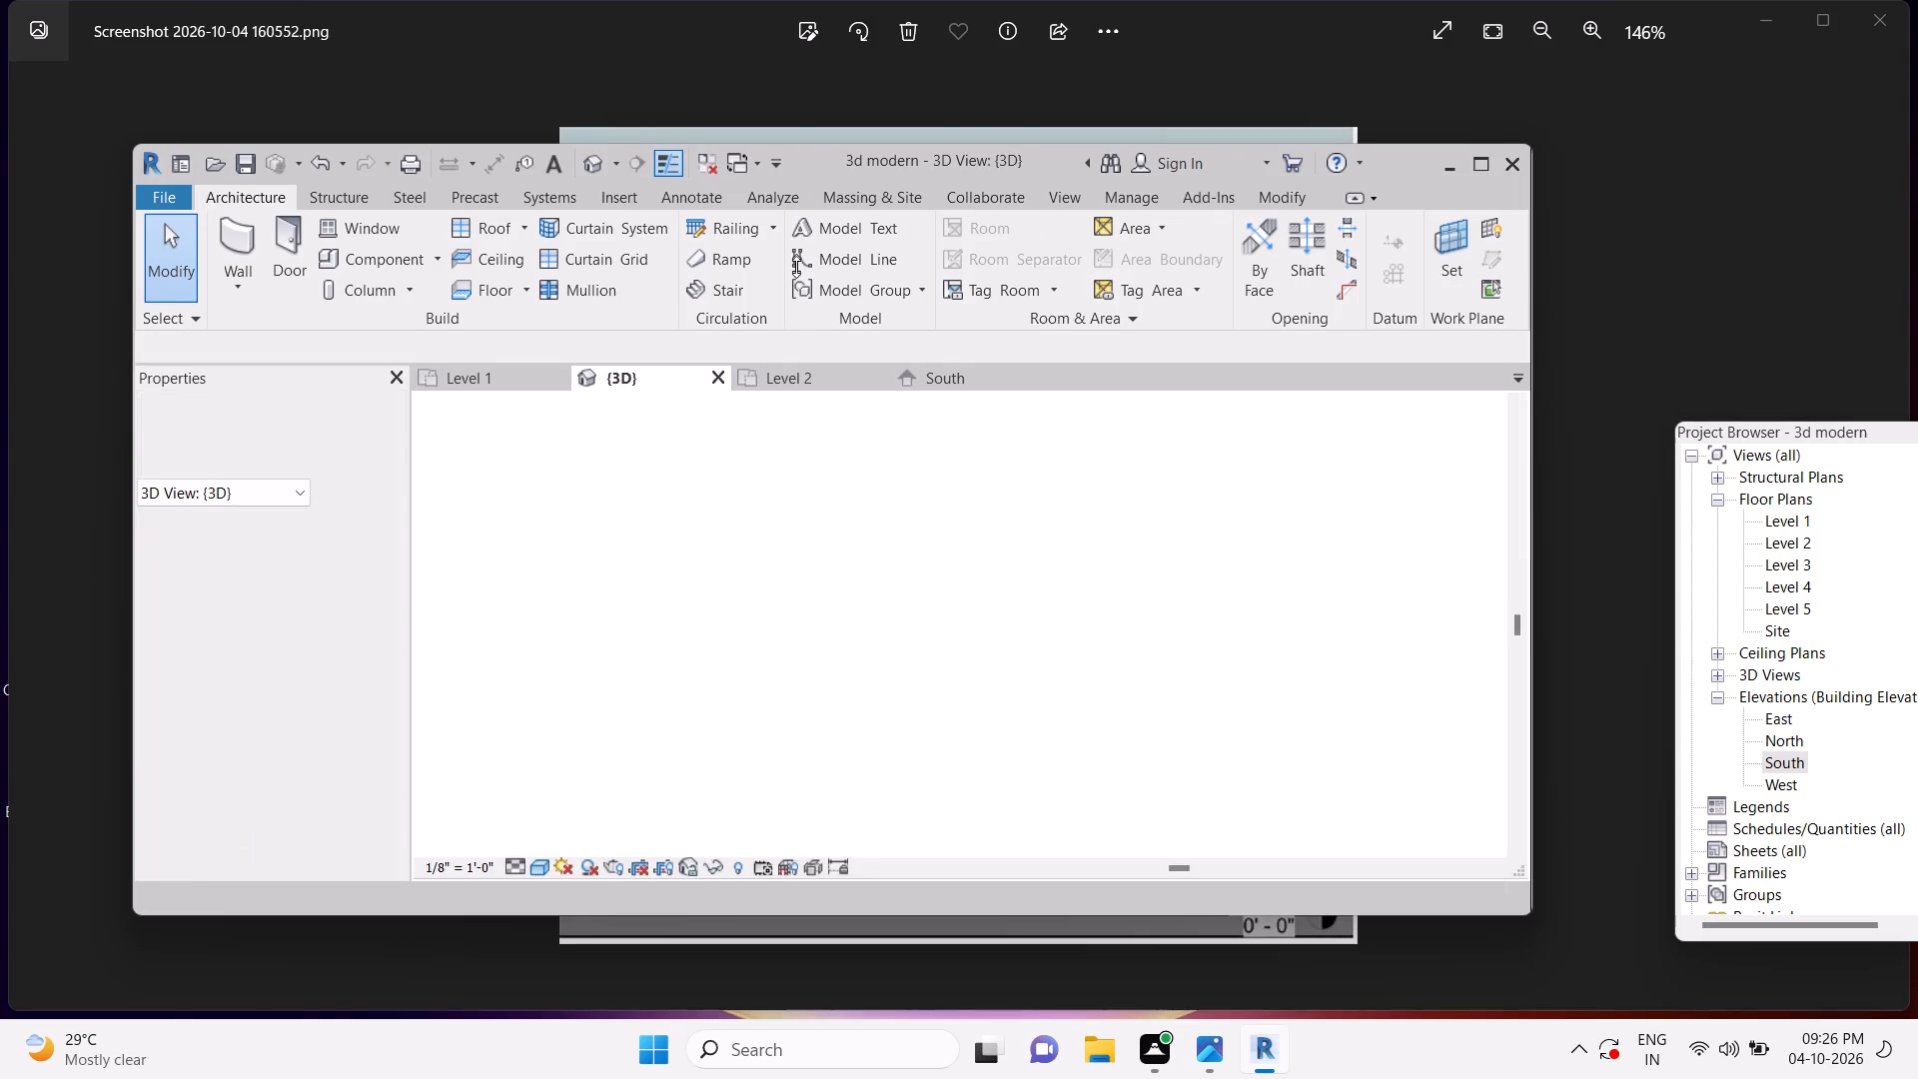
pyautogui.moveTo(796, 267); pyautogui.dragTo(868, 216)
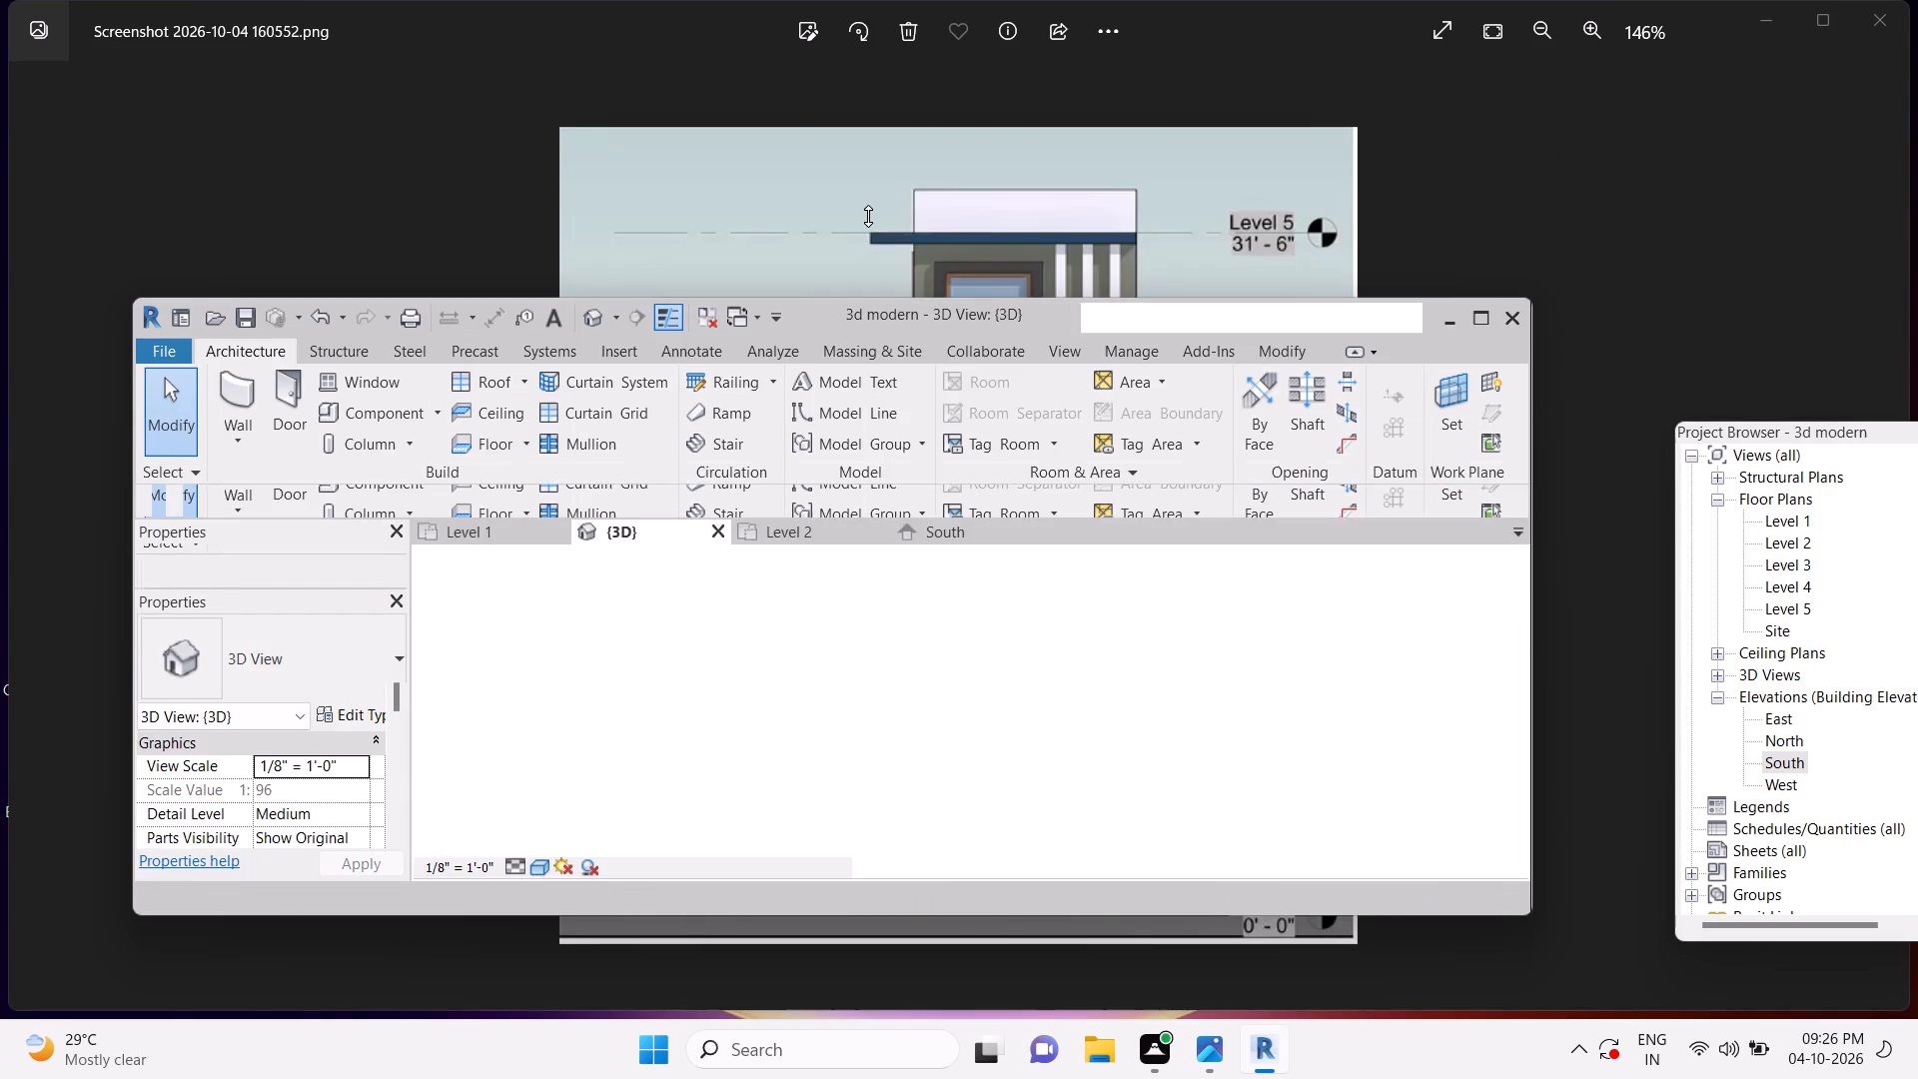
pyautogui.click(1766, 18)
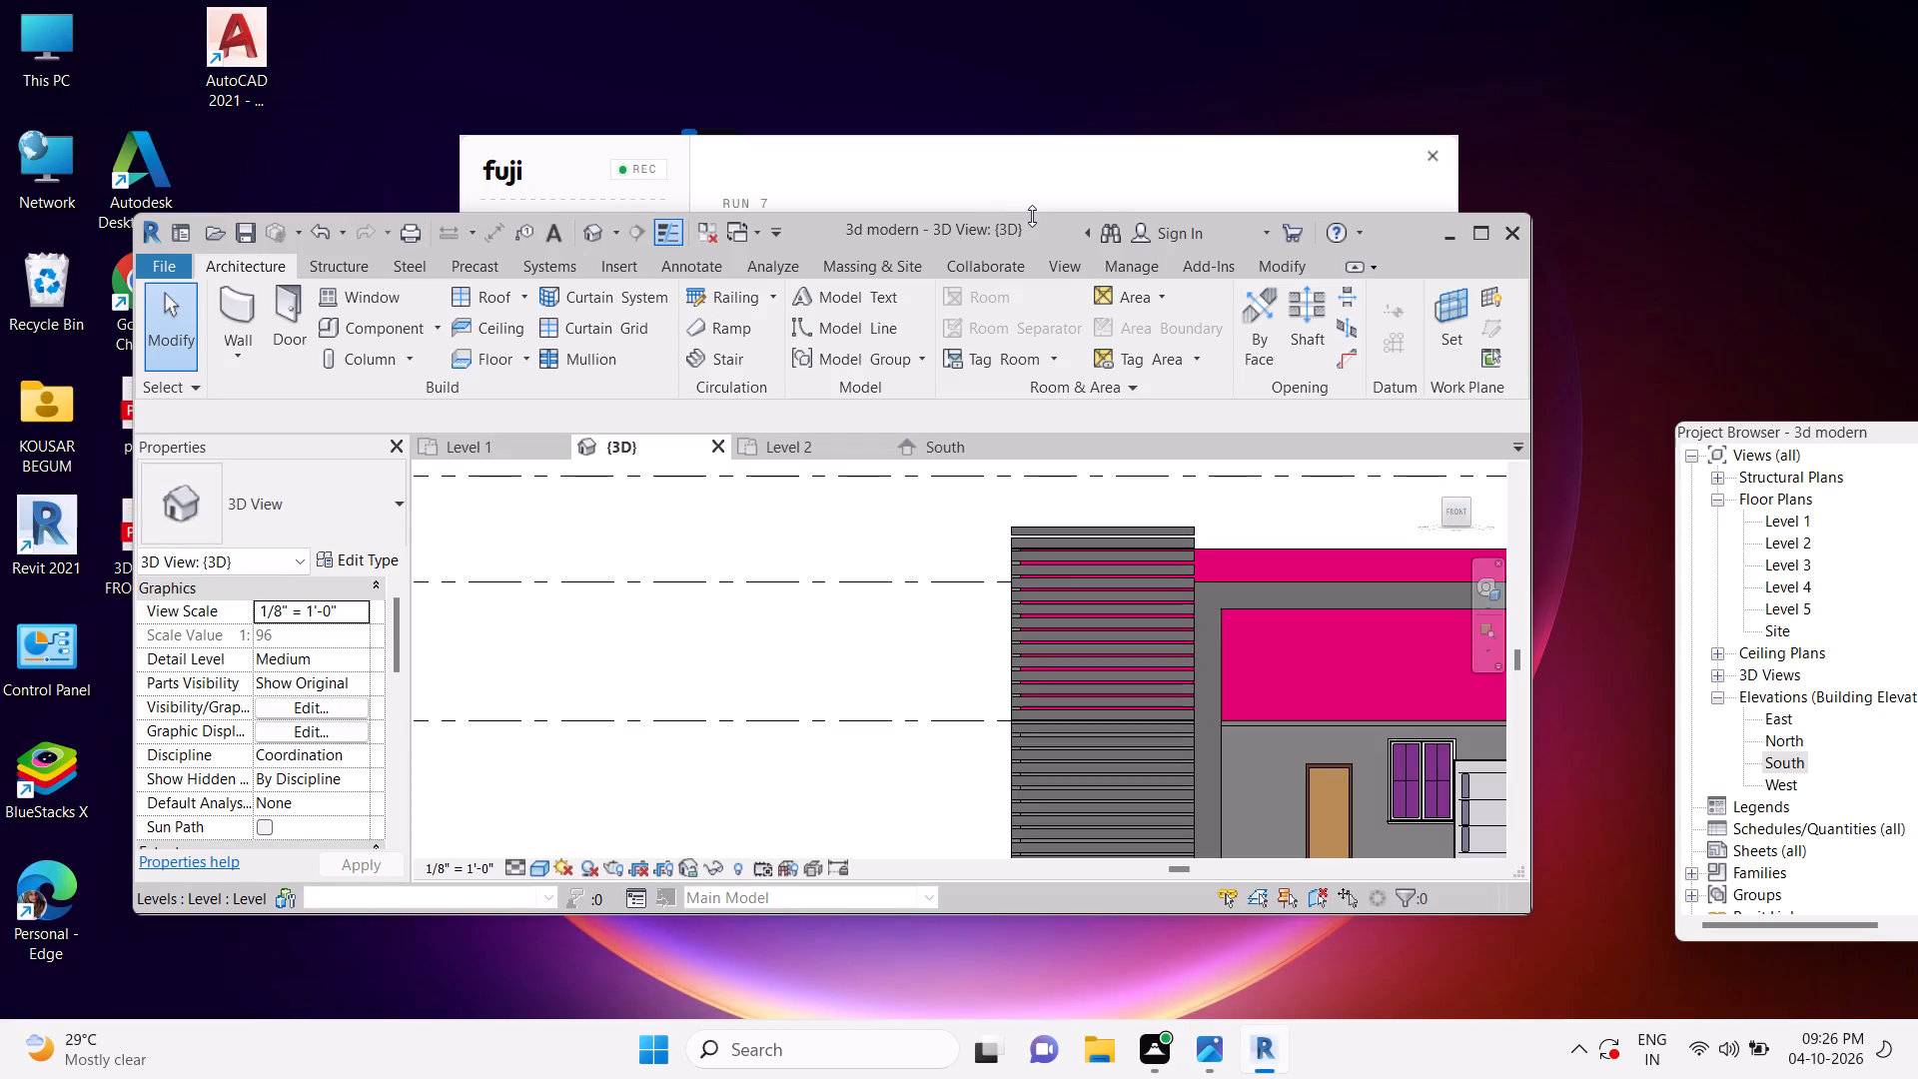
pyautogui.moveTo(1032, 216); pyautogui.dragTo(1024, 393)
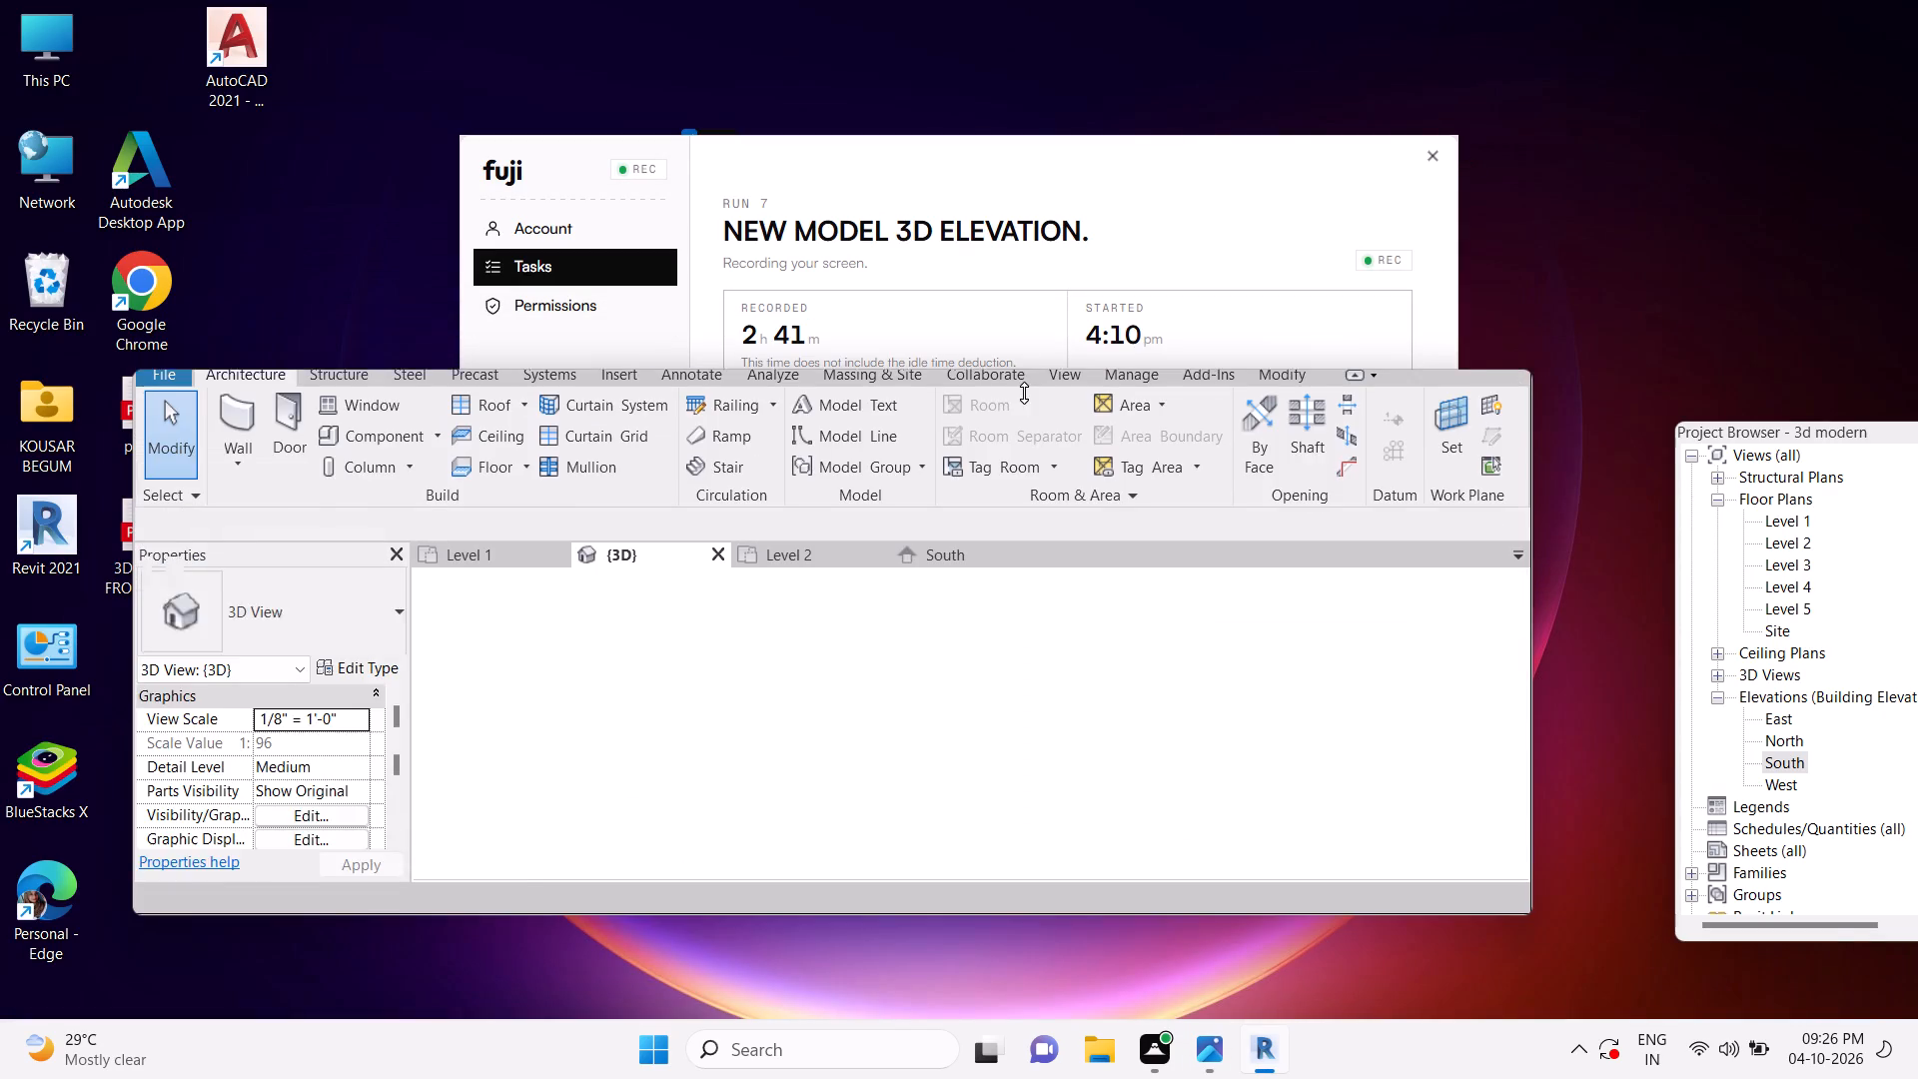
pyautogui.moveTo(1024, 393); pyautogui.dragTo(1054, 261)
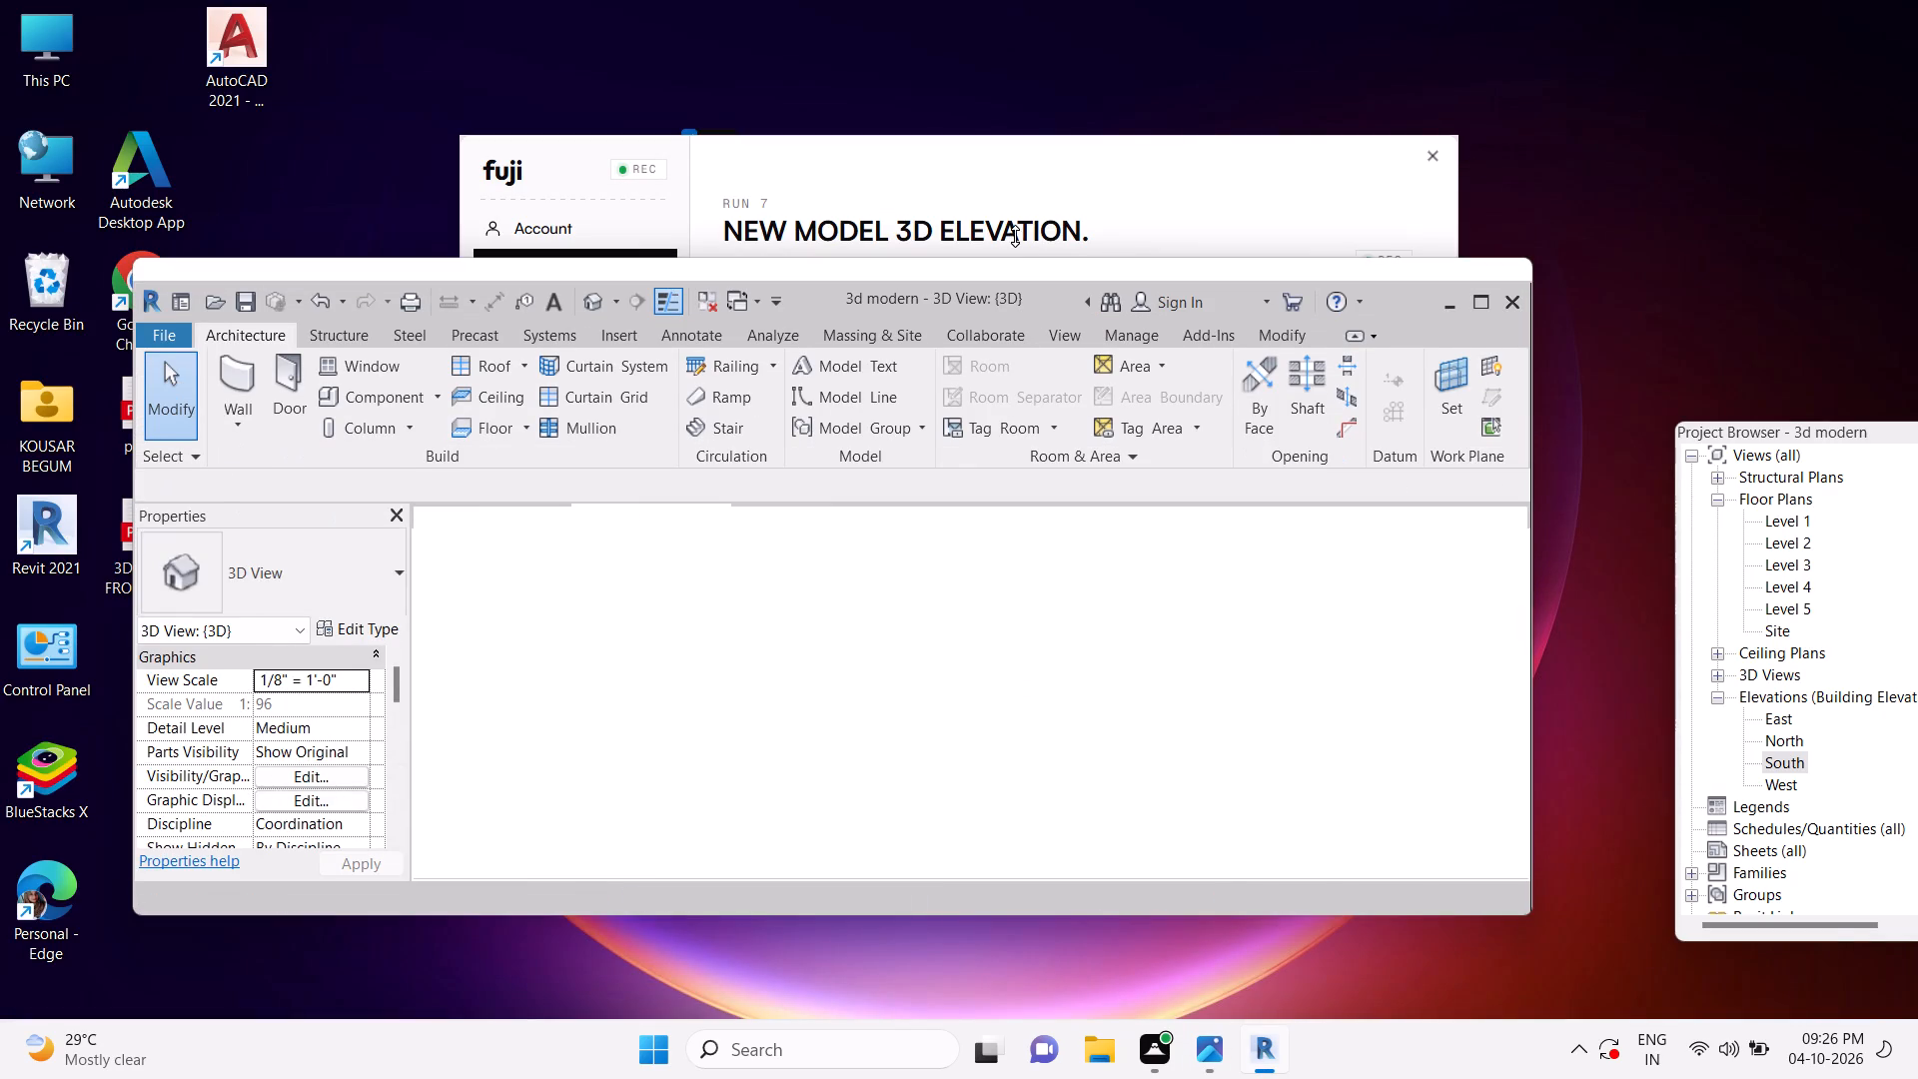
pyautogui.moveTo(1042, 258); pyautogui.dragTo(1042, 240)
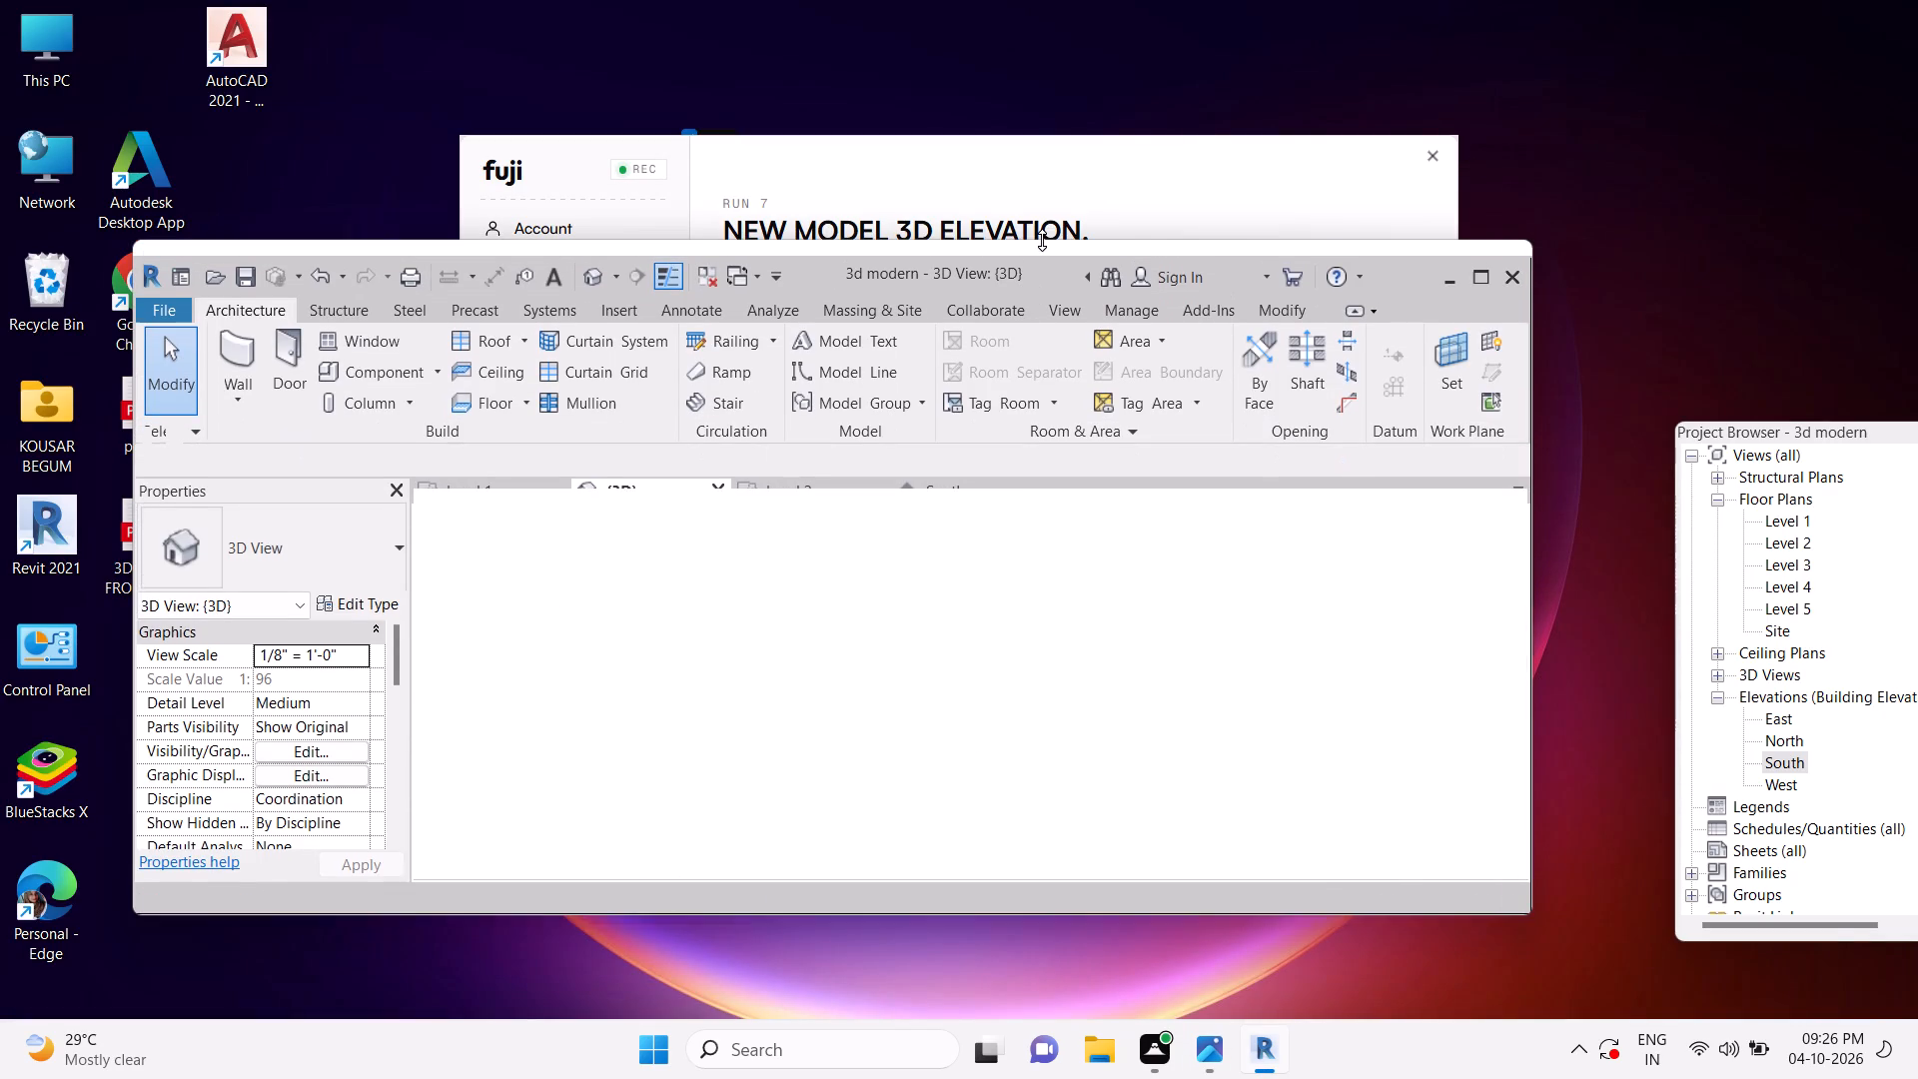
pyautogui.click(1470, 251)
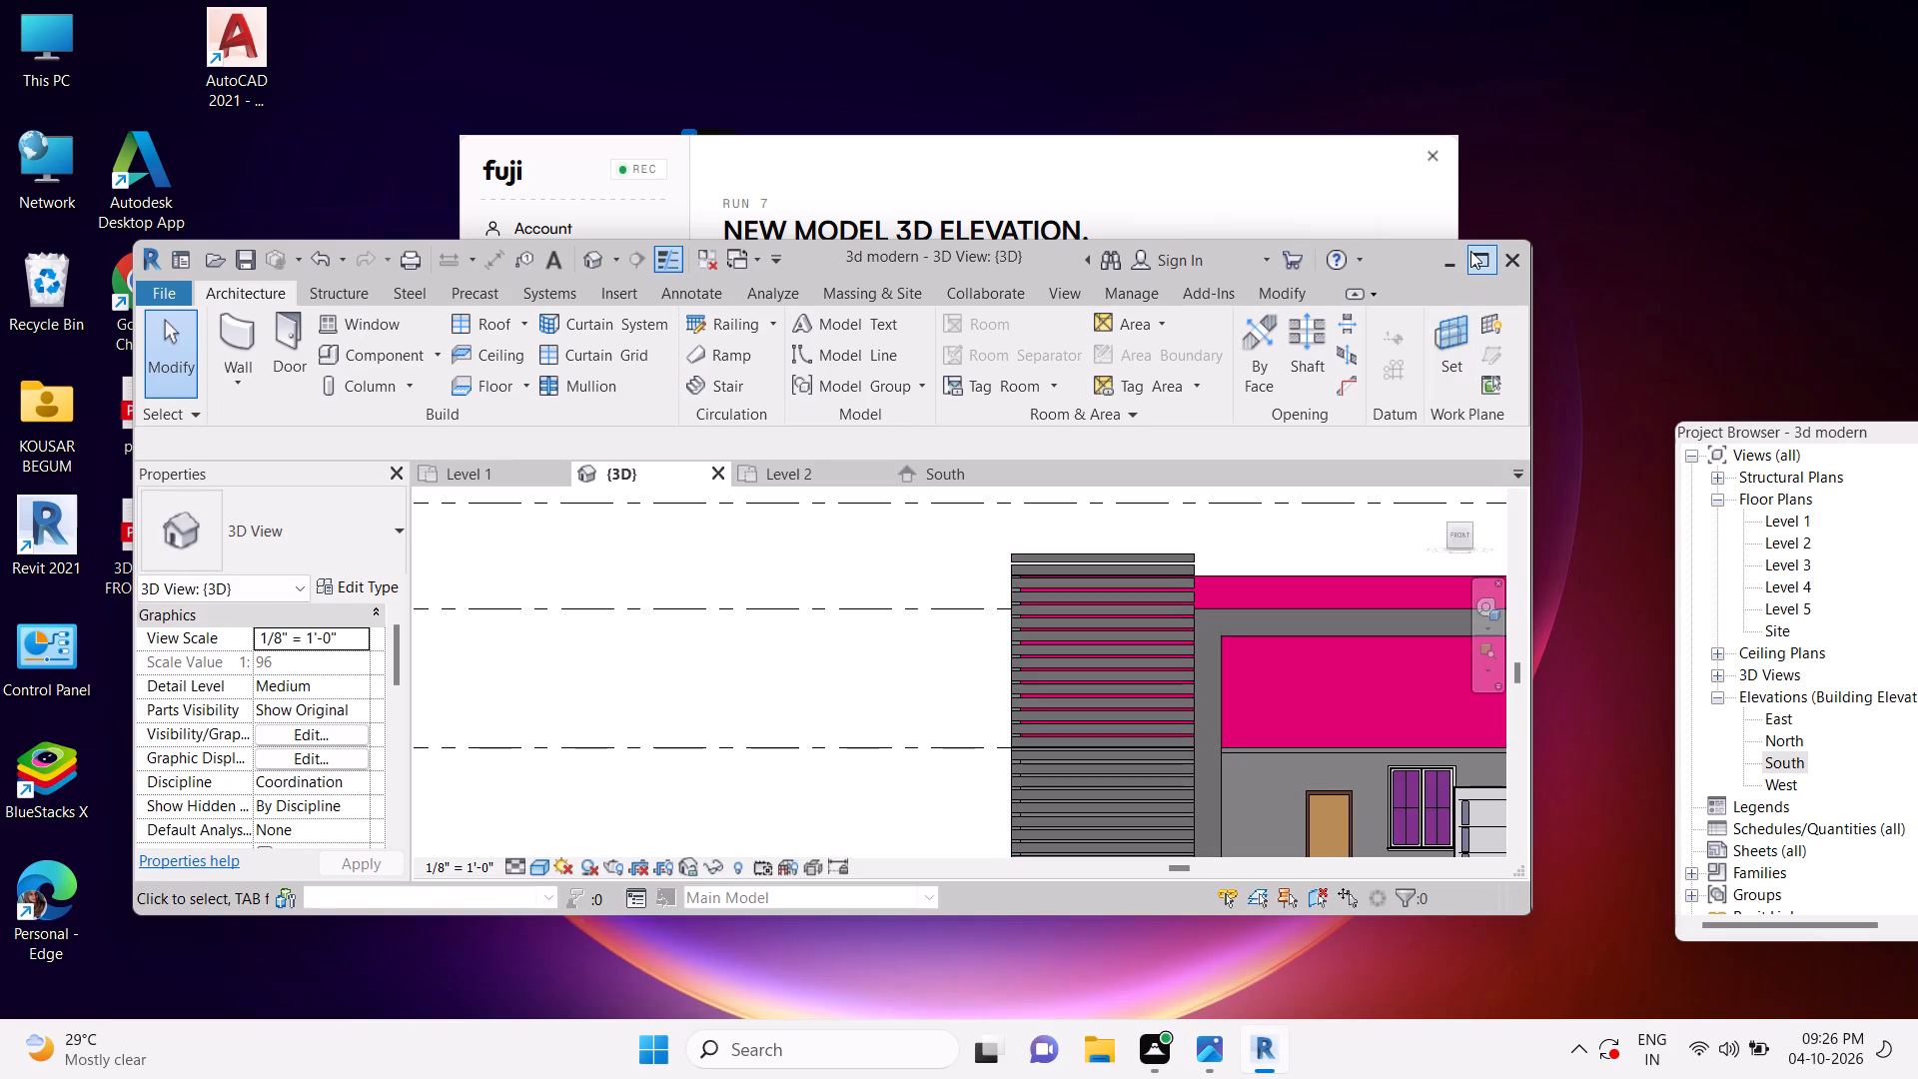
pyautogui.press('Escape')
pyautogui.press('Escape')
# Open the in-place model of the facade frame and slatted tower for editing.
pyautogui.scroll(2, 1299, 608)
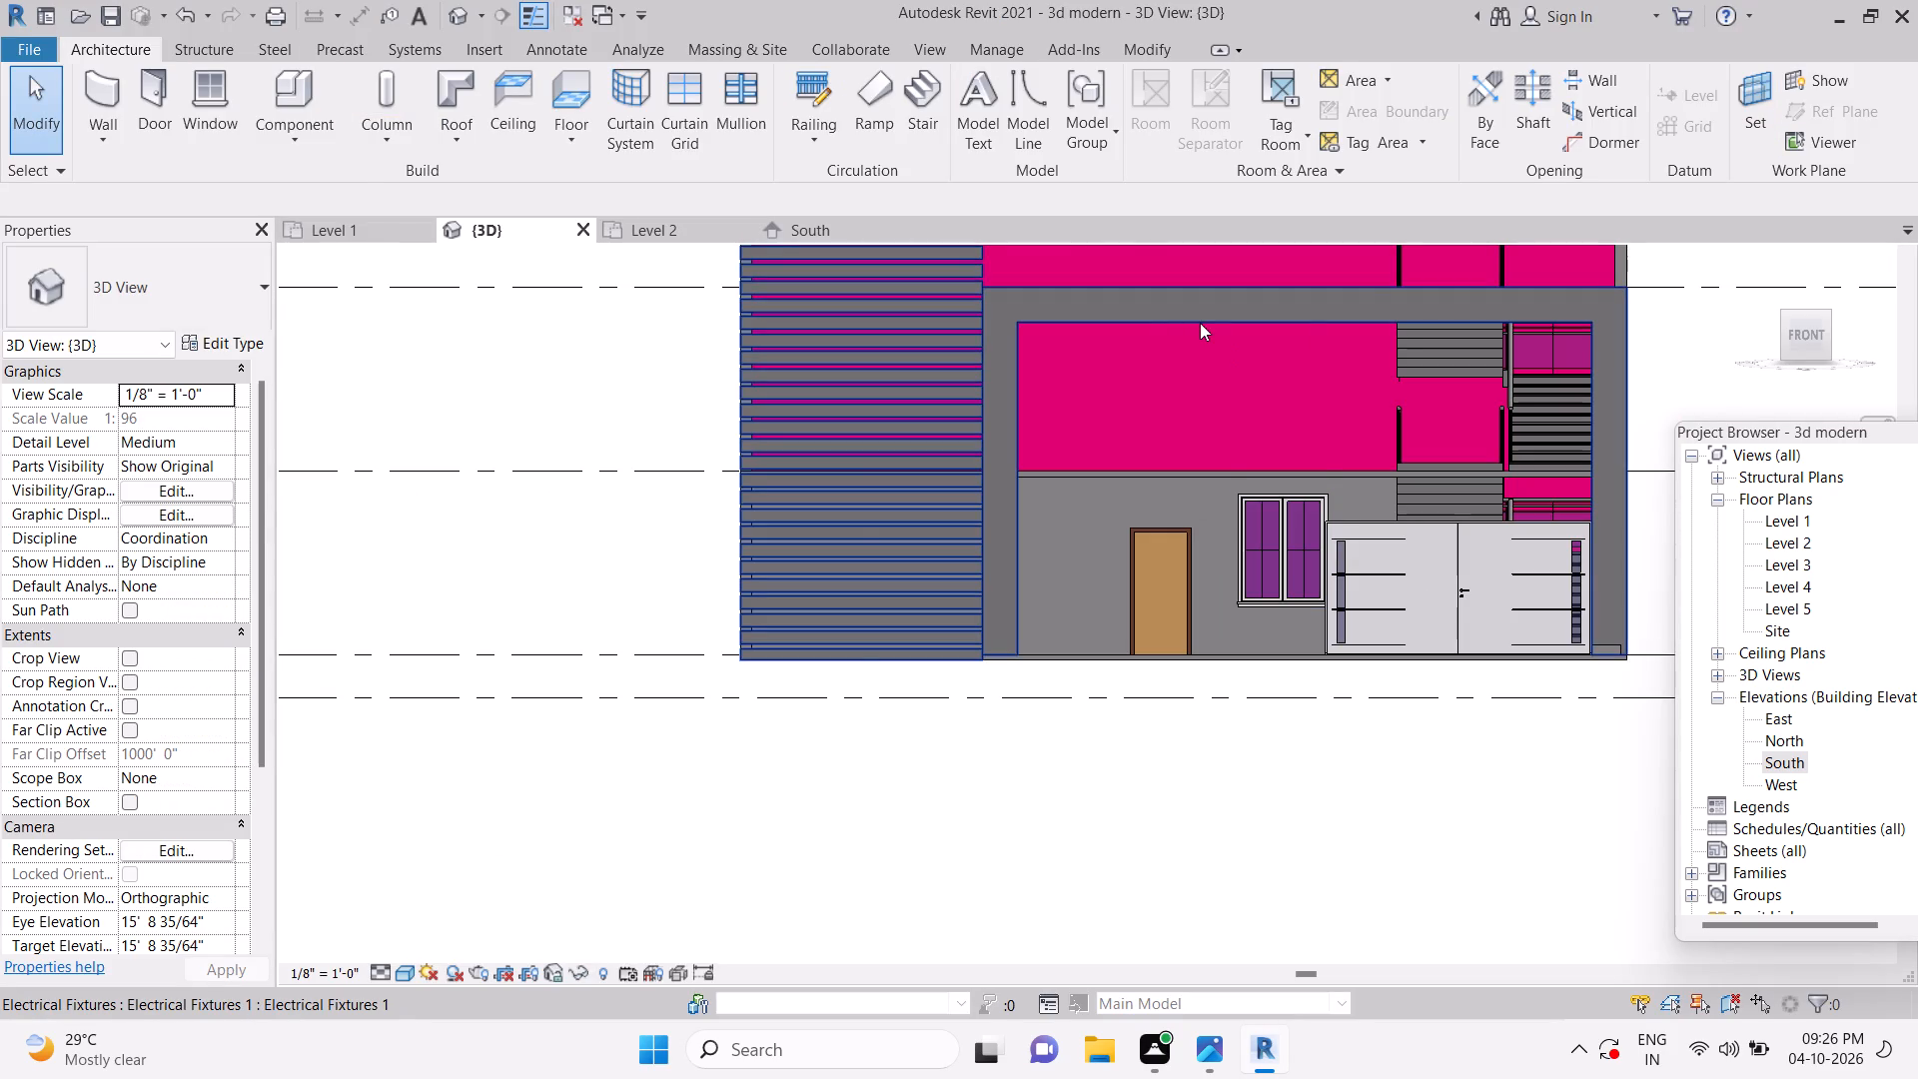
pyautogui.click(1200, 323)
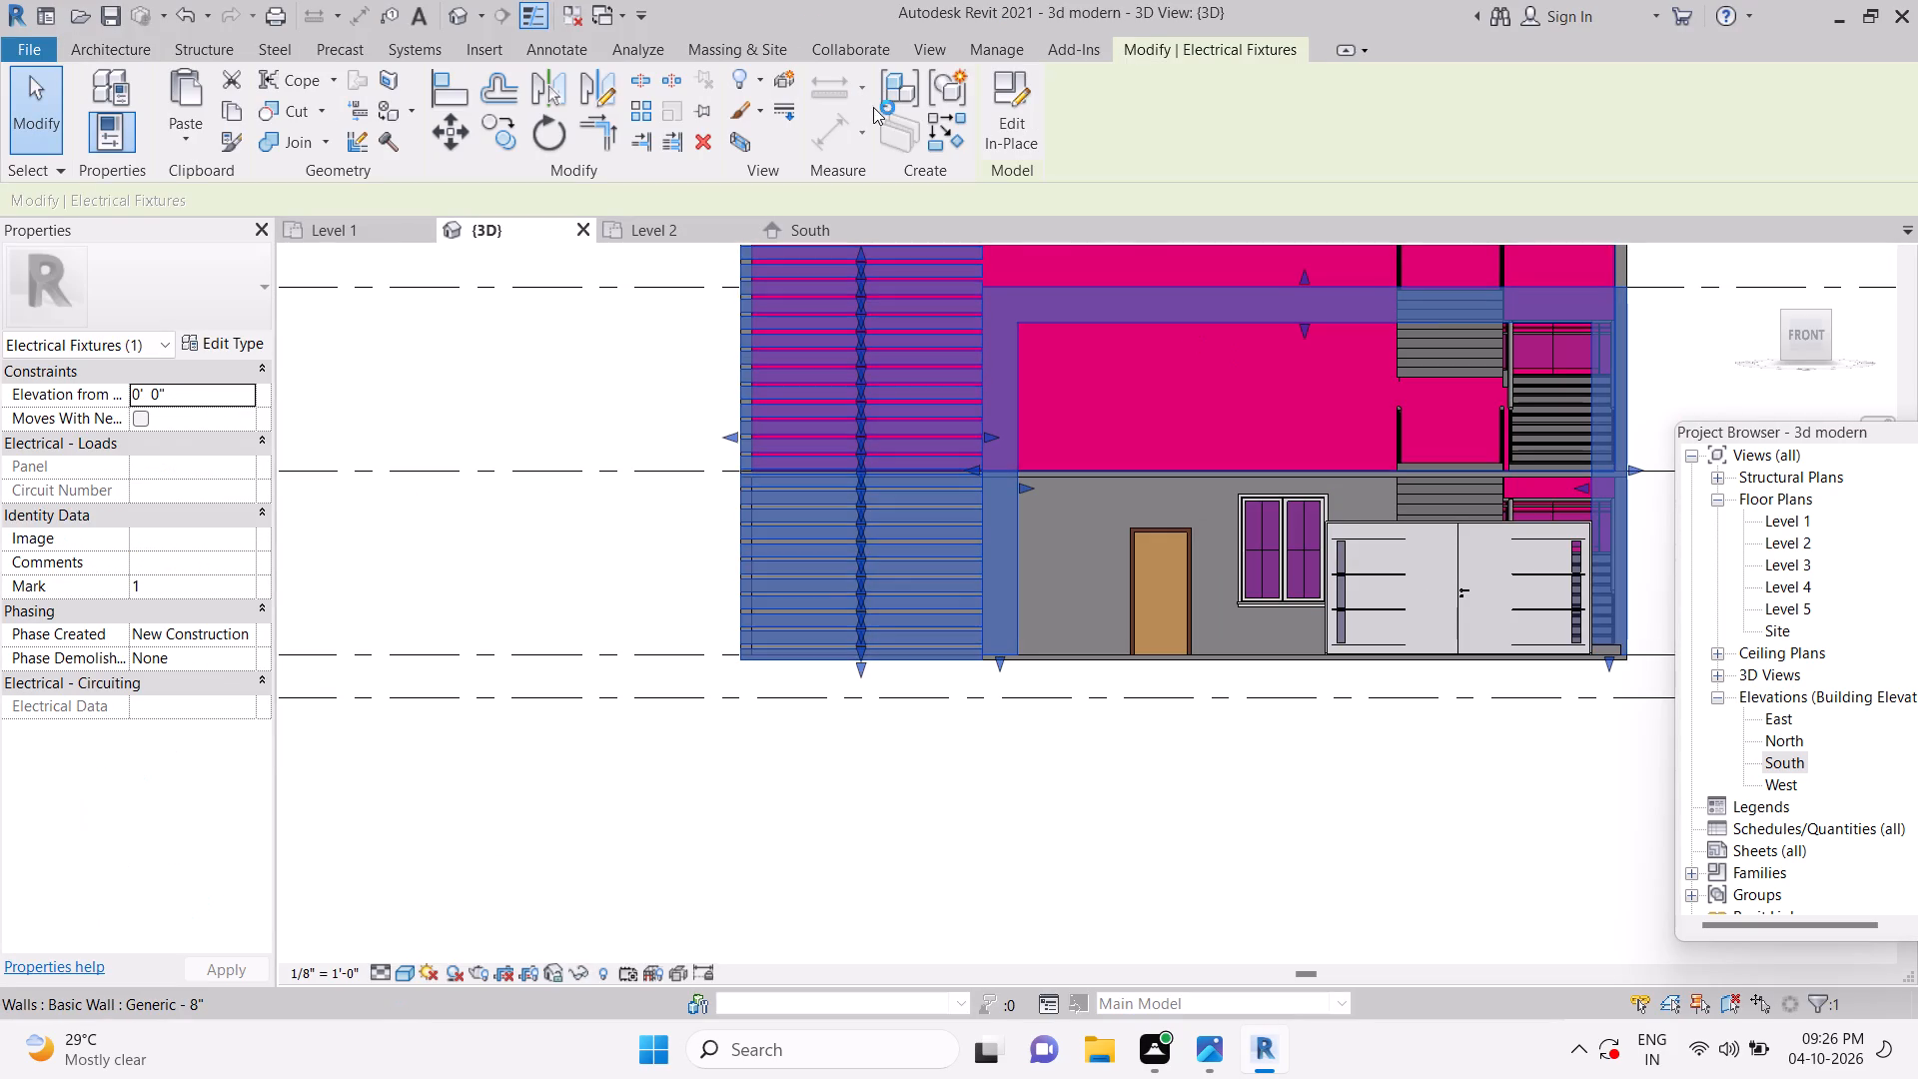
pyautogui.click(132, 50)
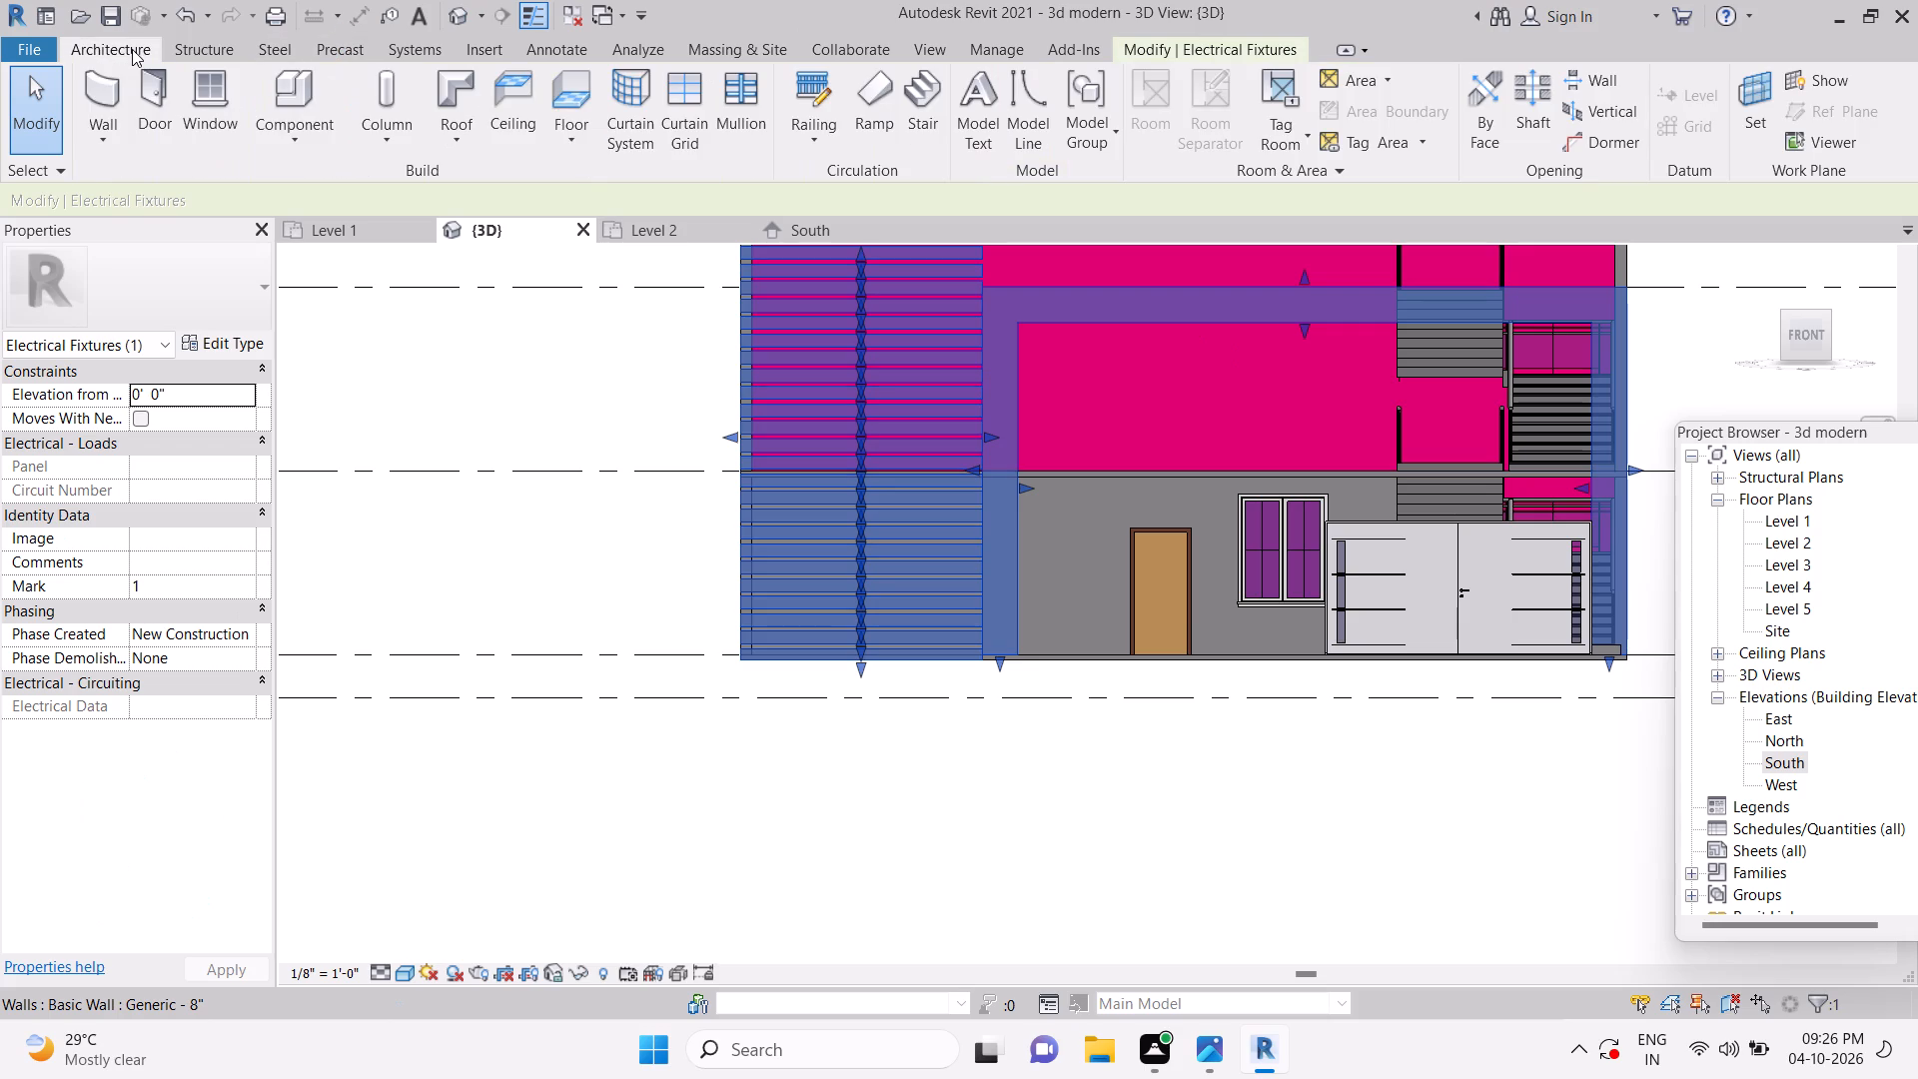
pyautogui.press('Escape')
pyautogui.press('Escape')
pyautogui.press('Escape')
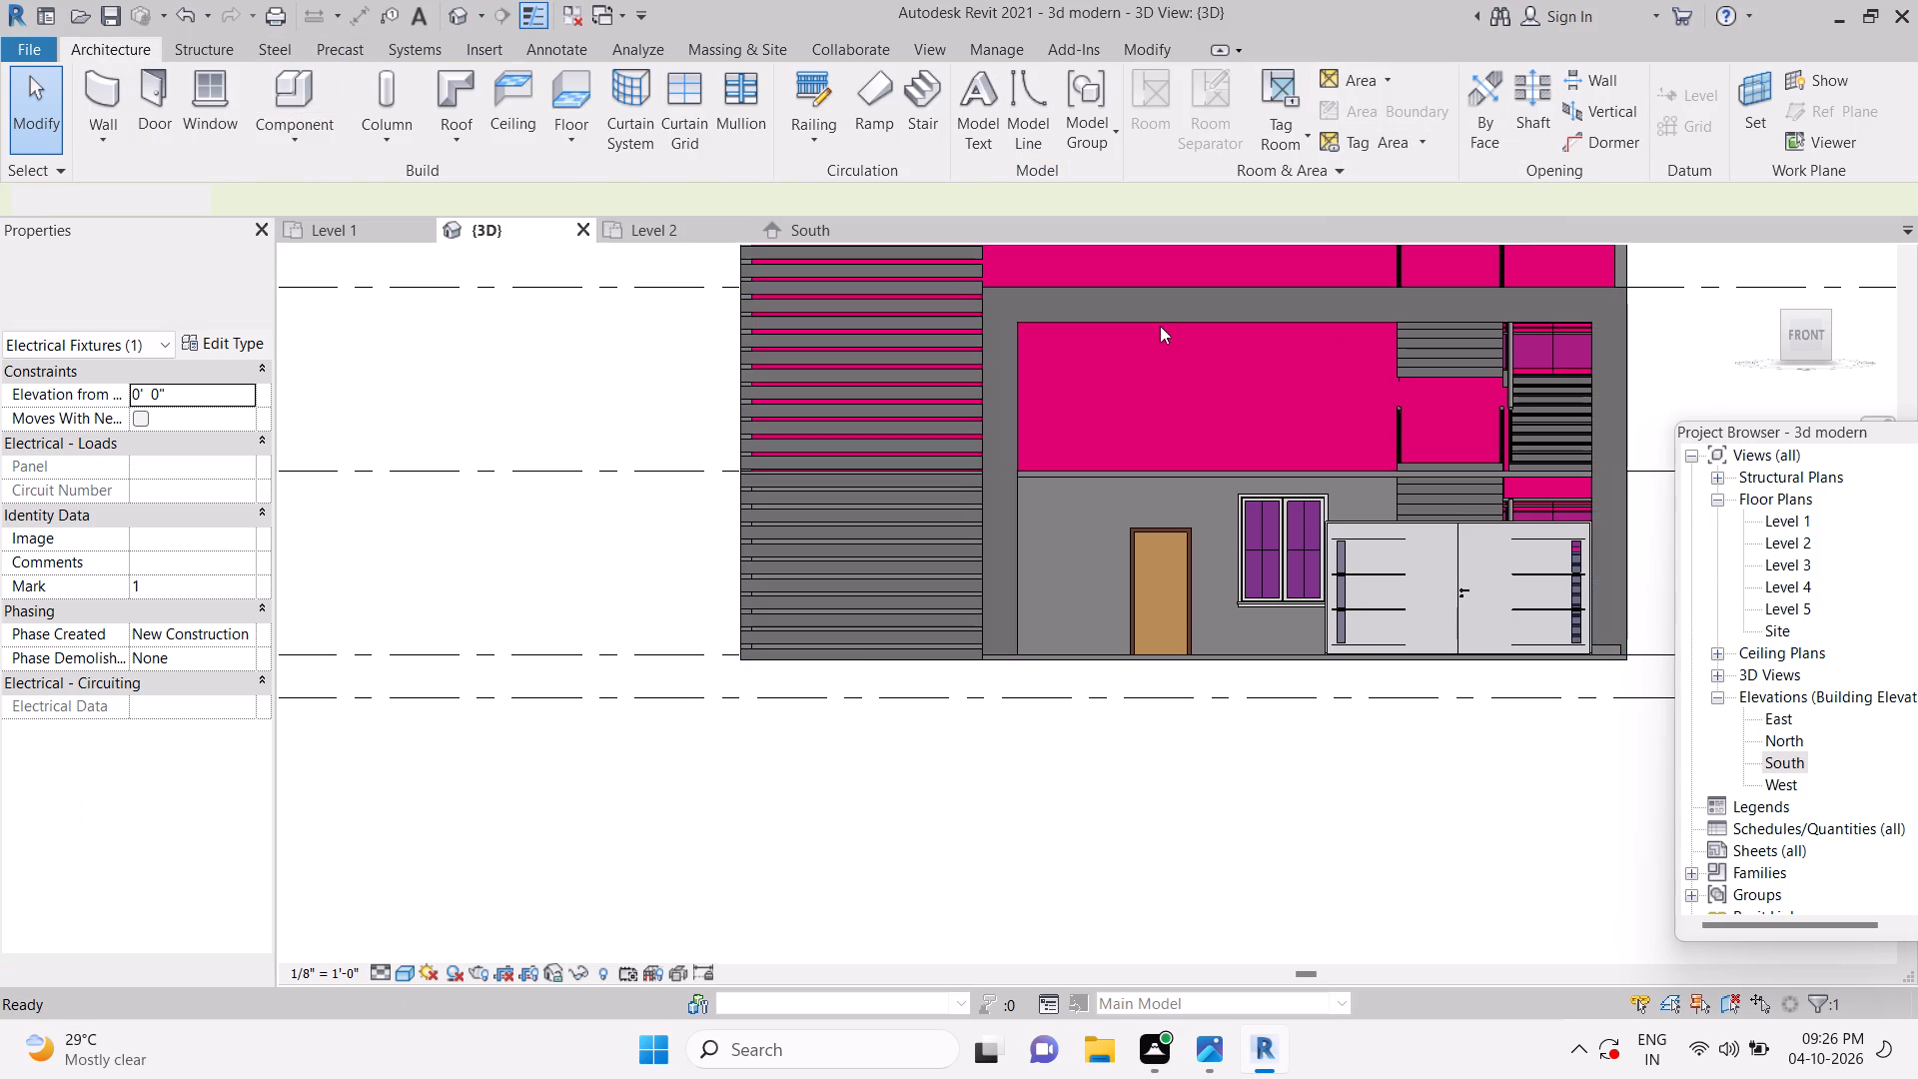
pyautogui.press('Escape')
pyautogui.click(1153, 320)
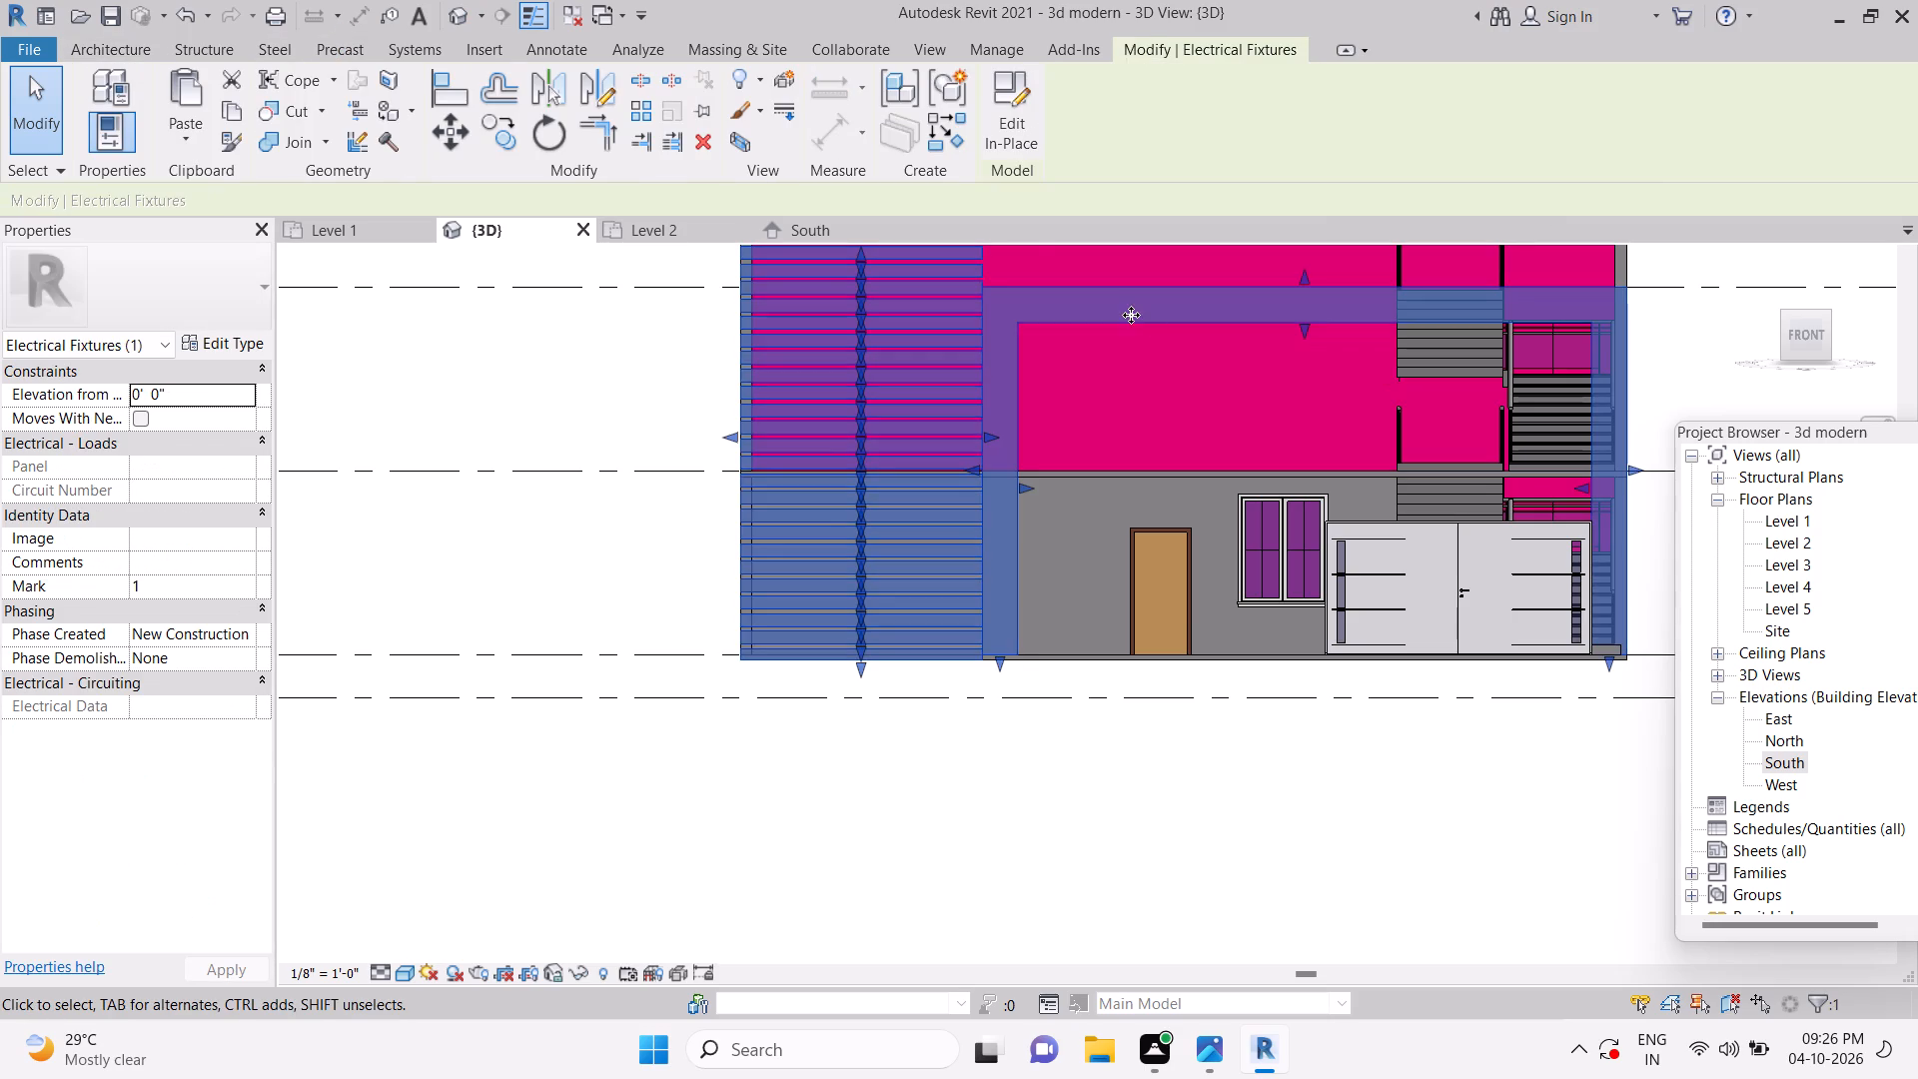
pyautogui.click(1014, 145)
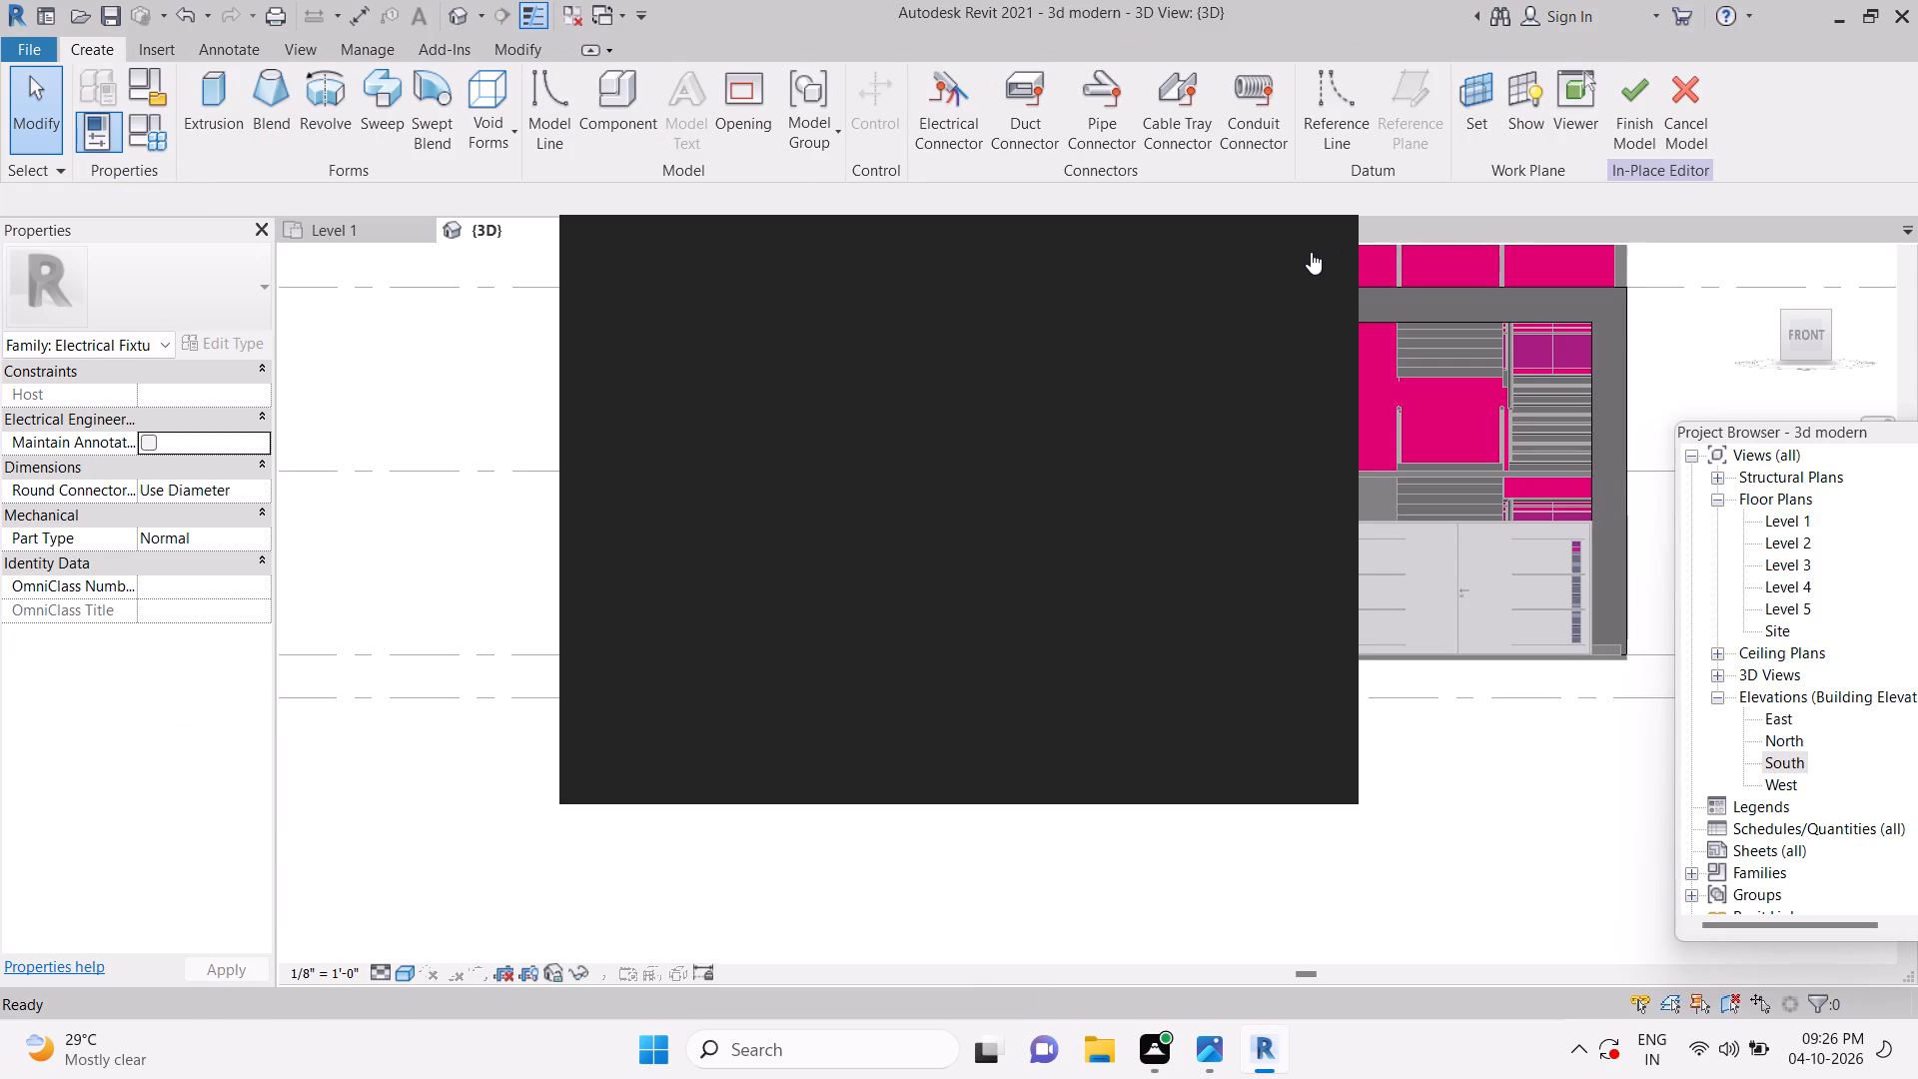
pyautogui.click(1311, 252)
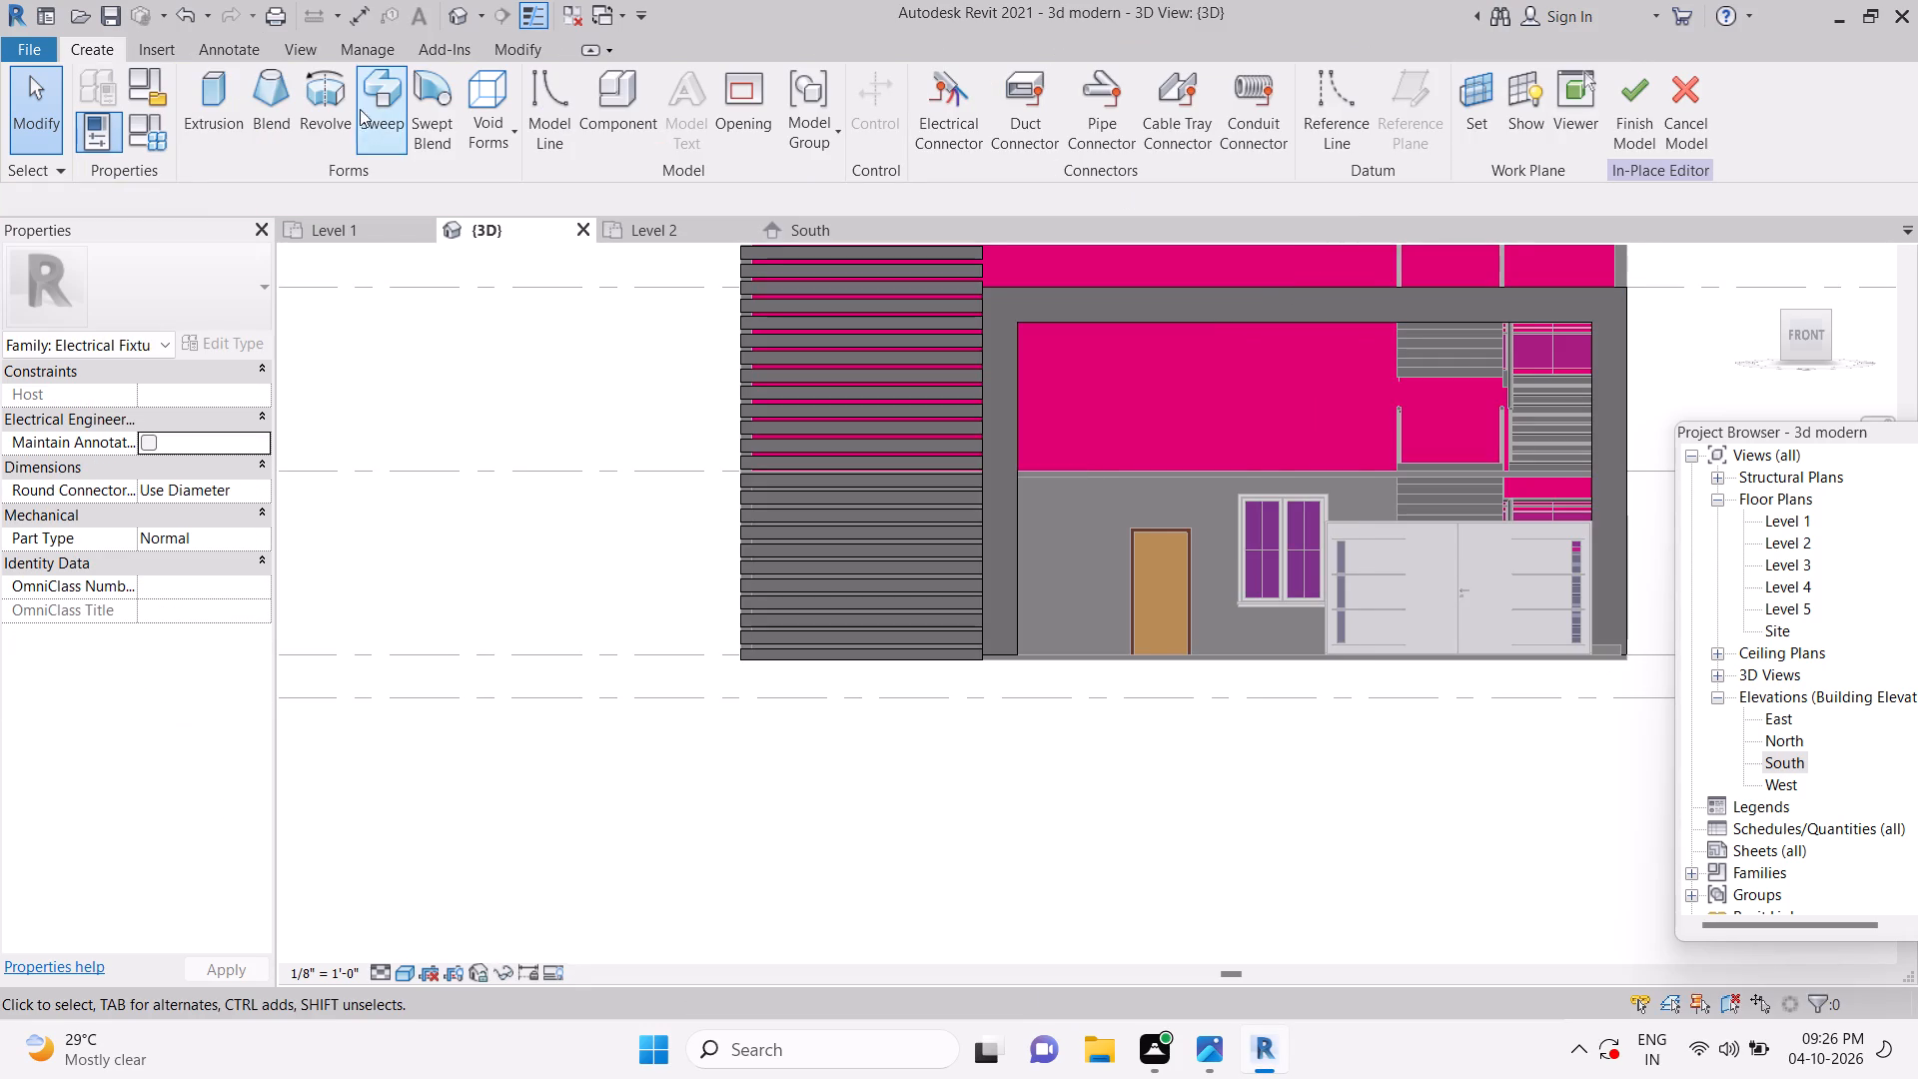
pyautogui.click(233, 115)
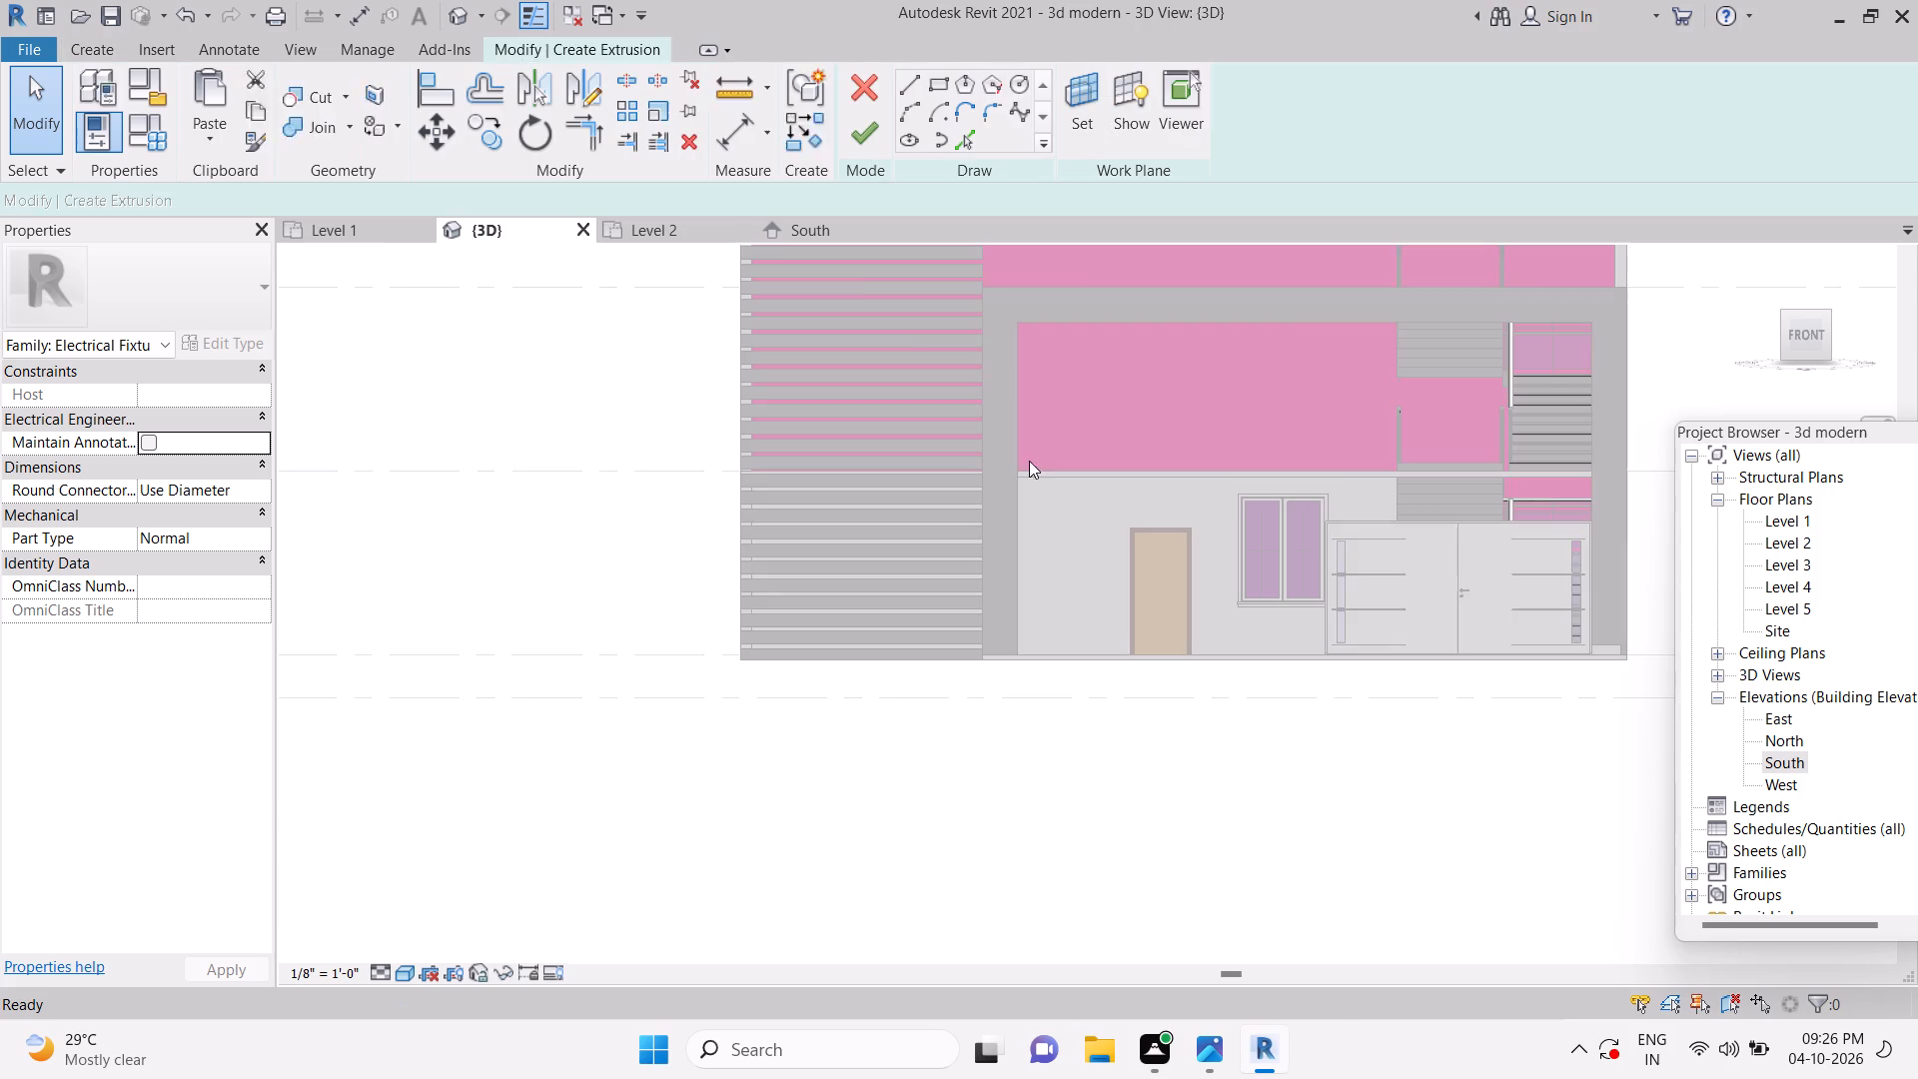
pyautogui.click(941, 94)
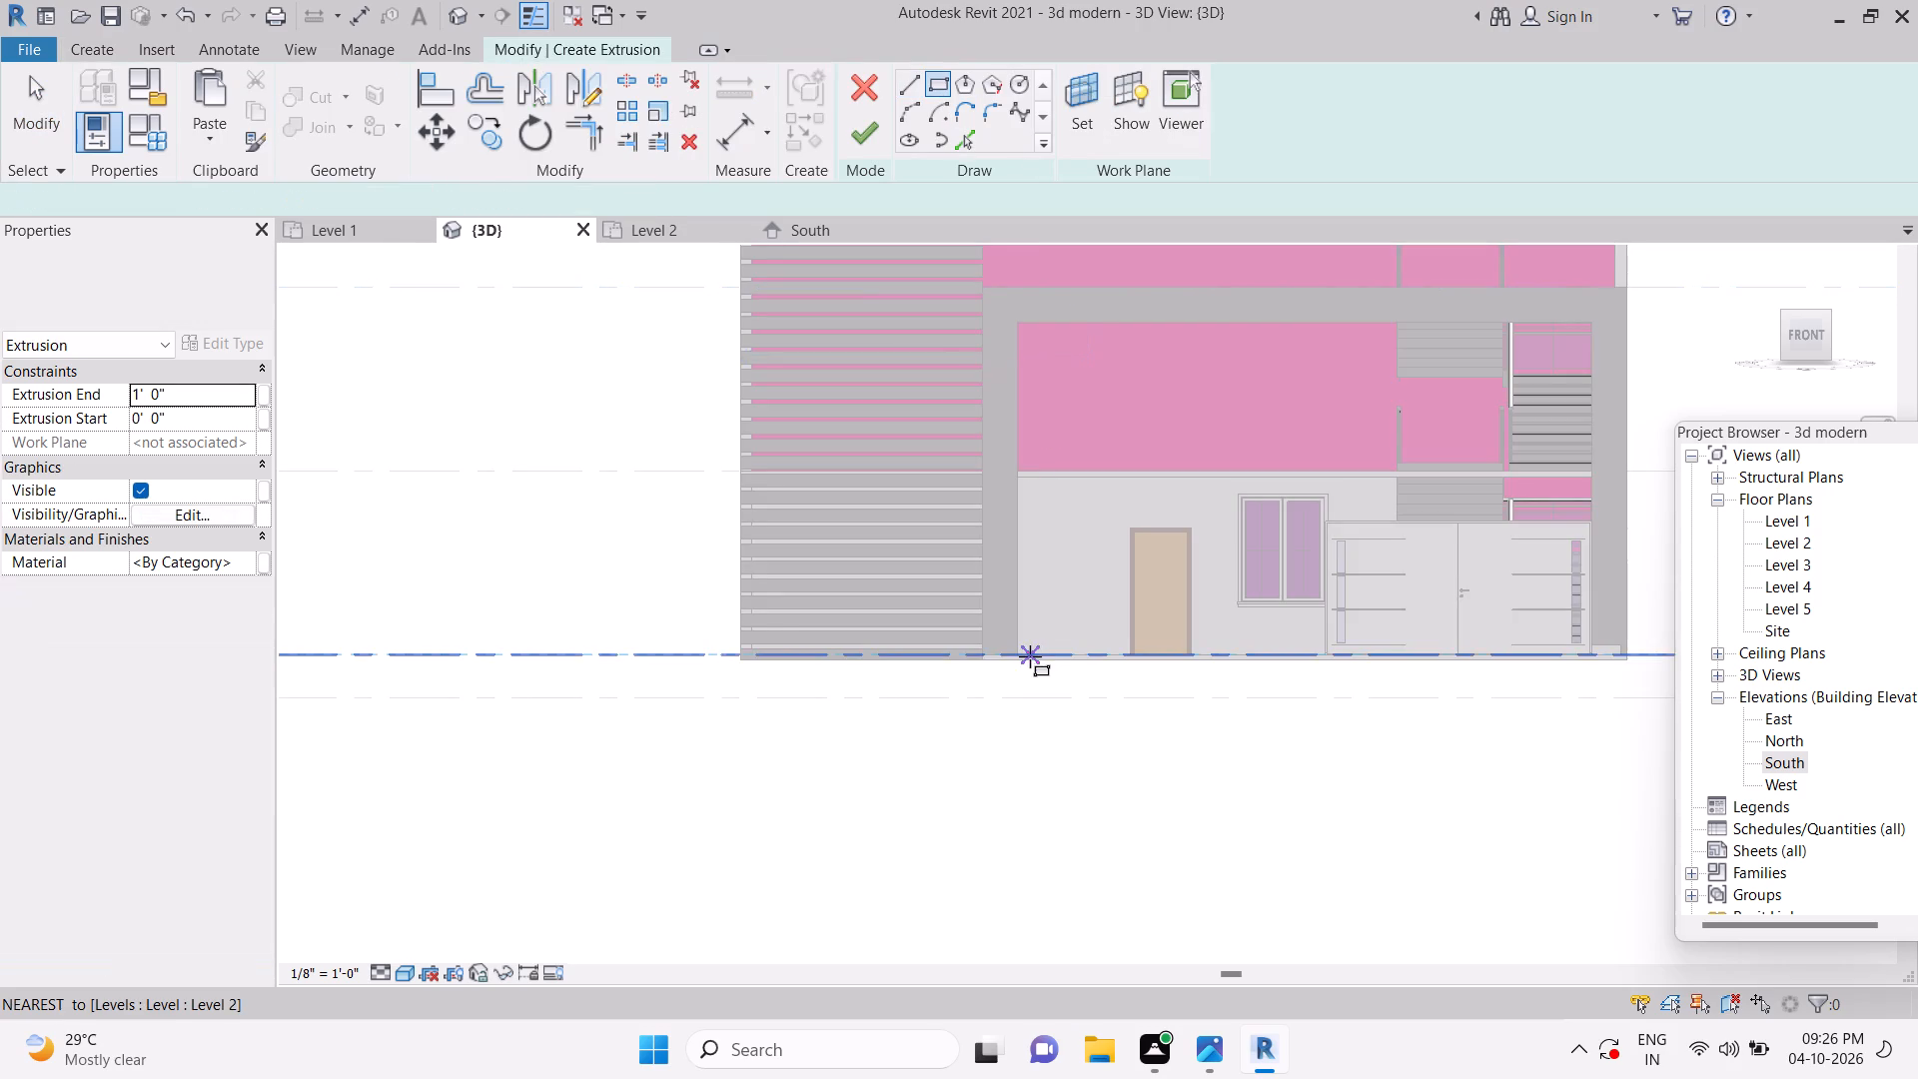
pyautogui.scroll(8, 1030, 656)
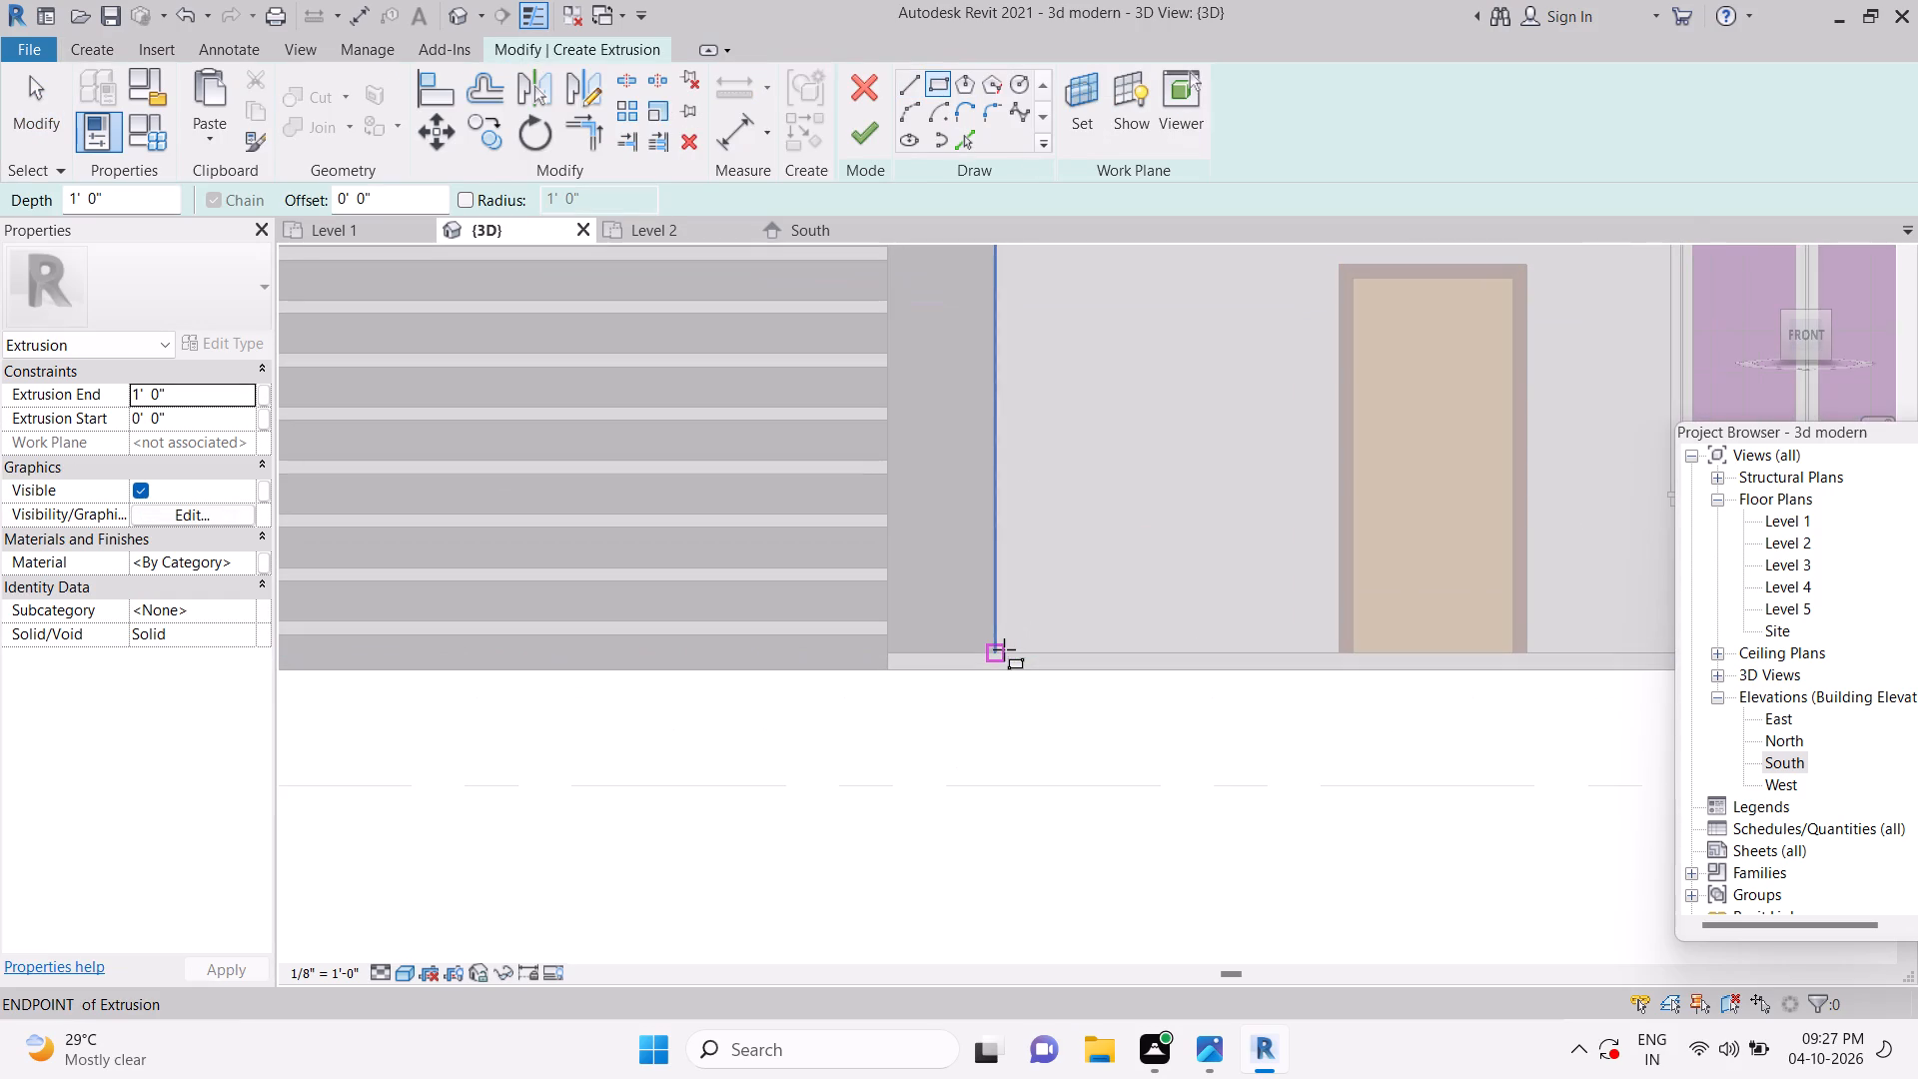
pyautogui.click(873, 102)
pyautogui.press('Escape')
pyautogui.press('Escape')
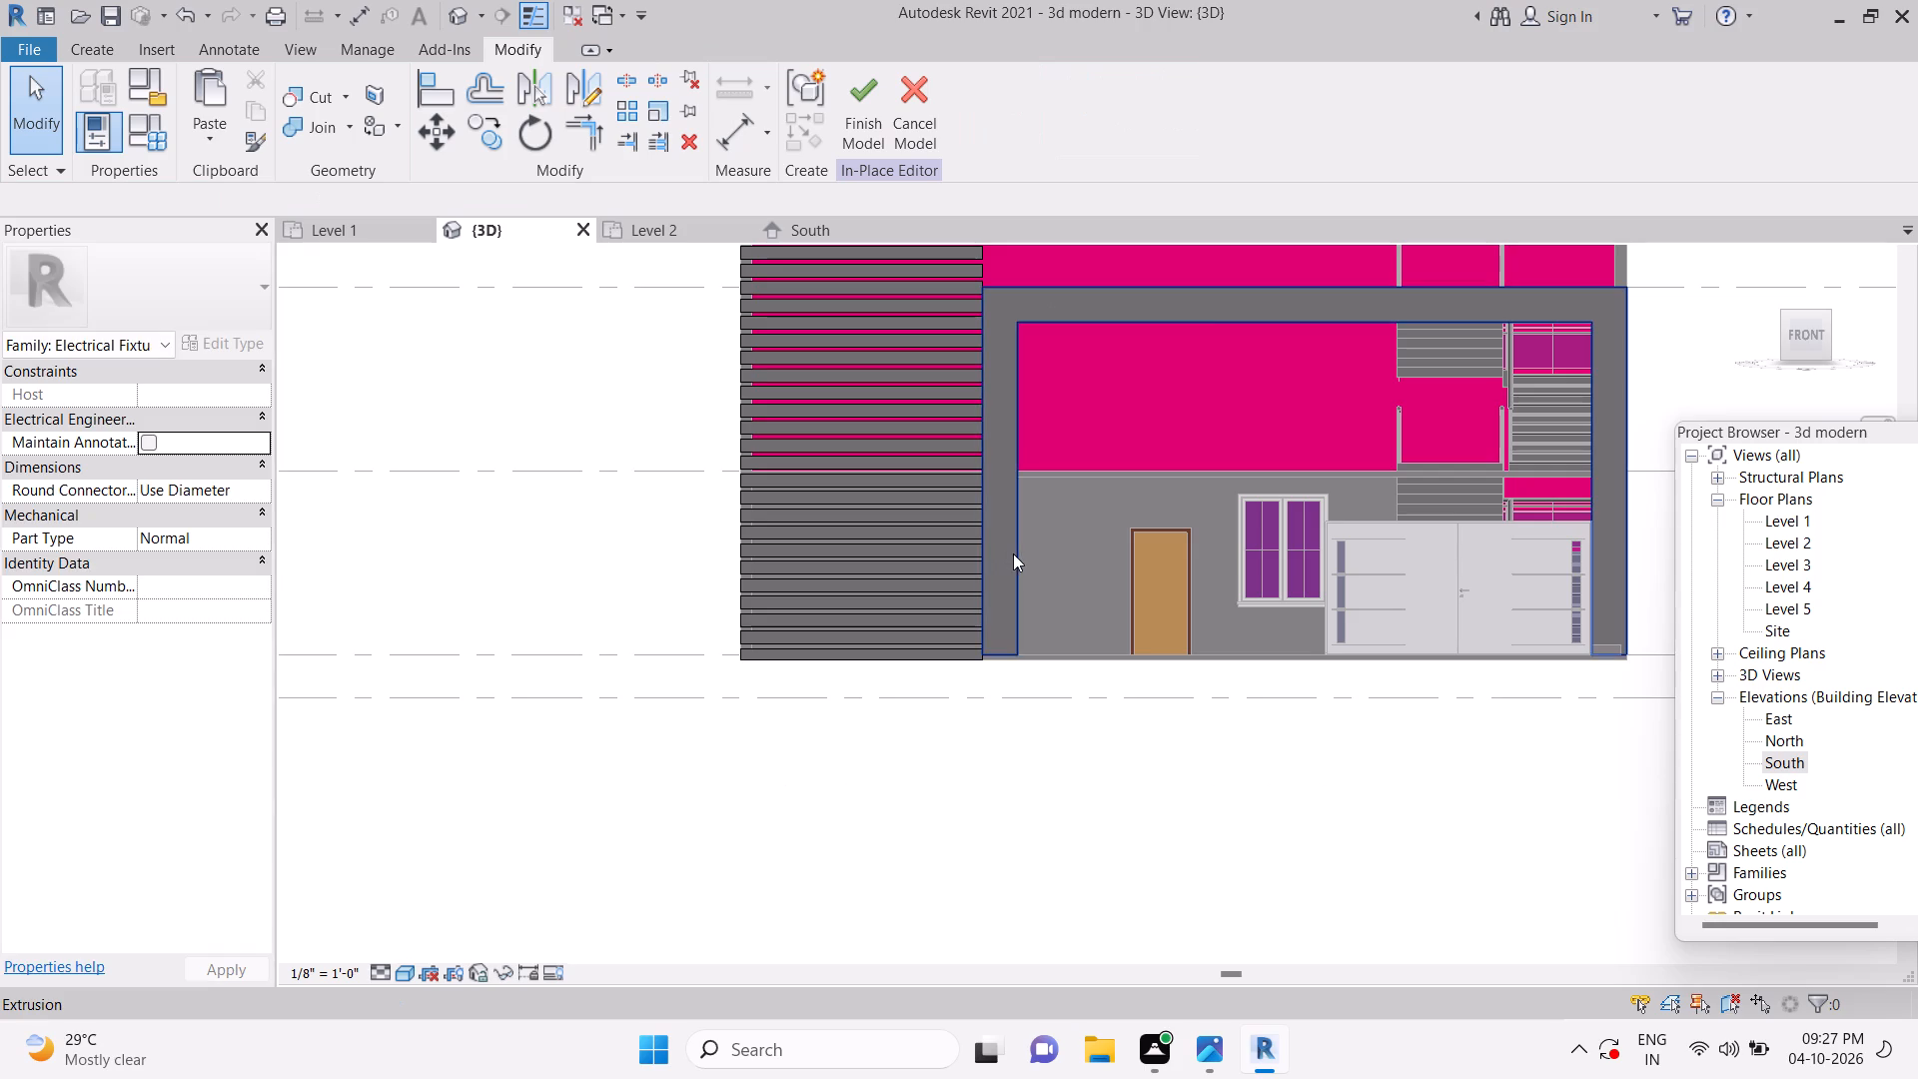
# Extend the base of the facade frame's pier beside the slatted tower down to the floor slab's bottom edge.
pyautogui.click(1013, 553)
pyautogui.scroll(11, 1009, 655)
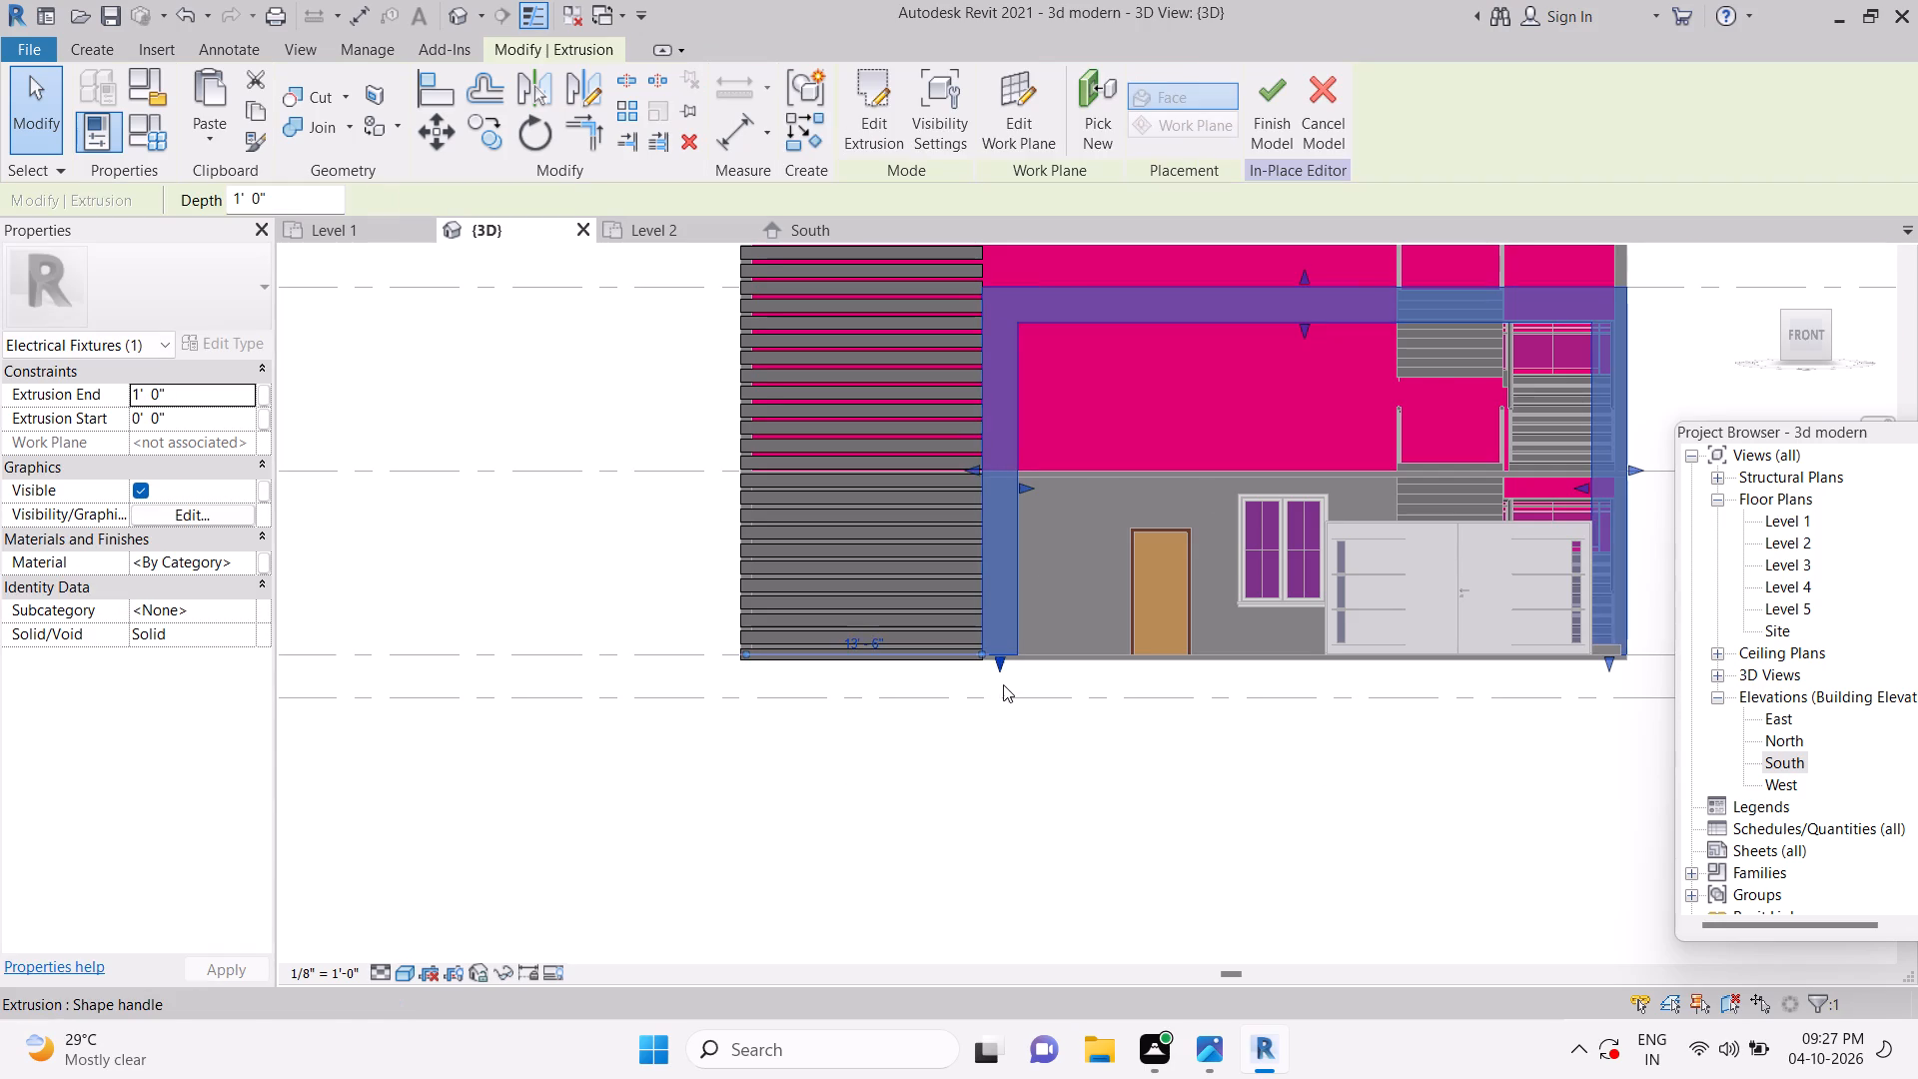
pyautogui.scroll(2, 1003, 684)
pyautogui.moveTo(983, 532); pyautogui.dragTo(978, 557)
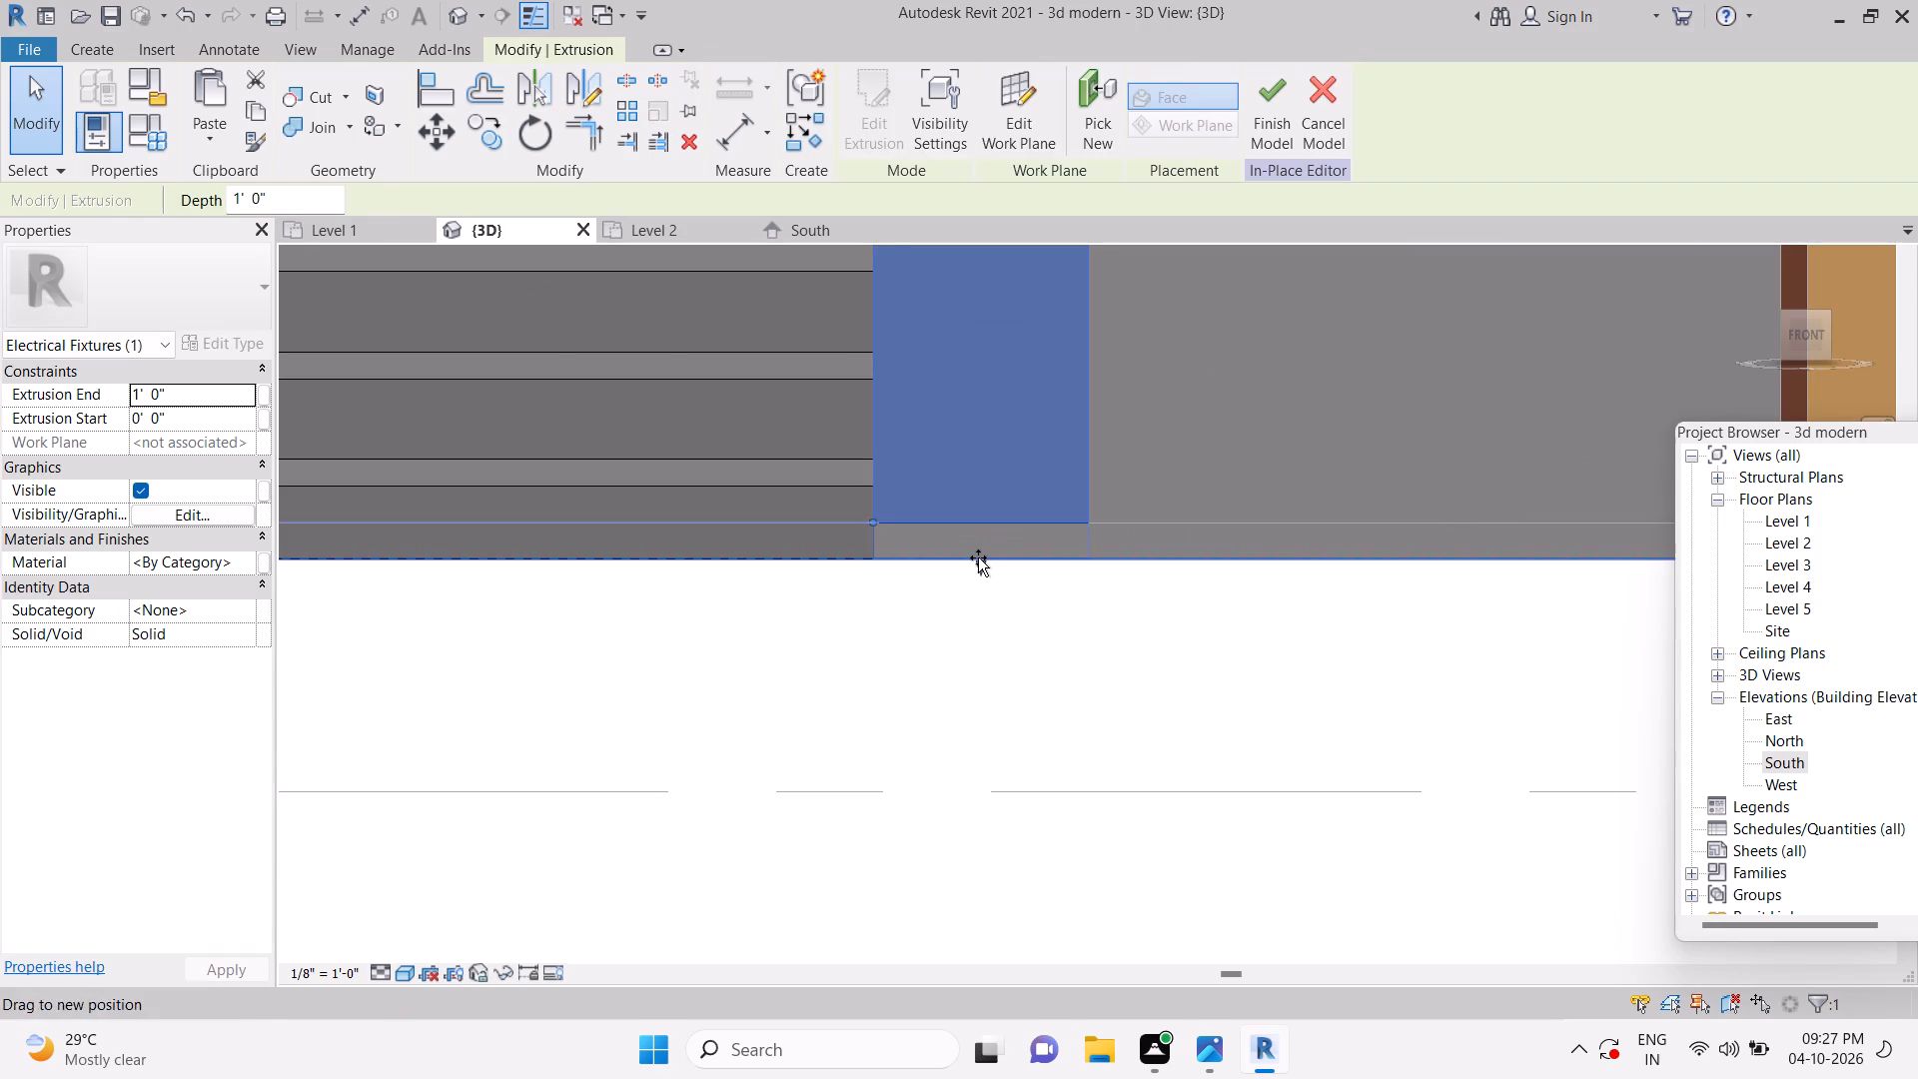
pyautogui.moveTo(978, 557); pyautogui.dragTo(978, 558)
pyautogui.press('Escape')
# Extend the base of the corner pier beside the double door to the slab's bottom edge and finish the in-place model.
pyautogui.scroll(-14, 1119, 550)
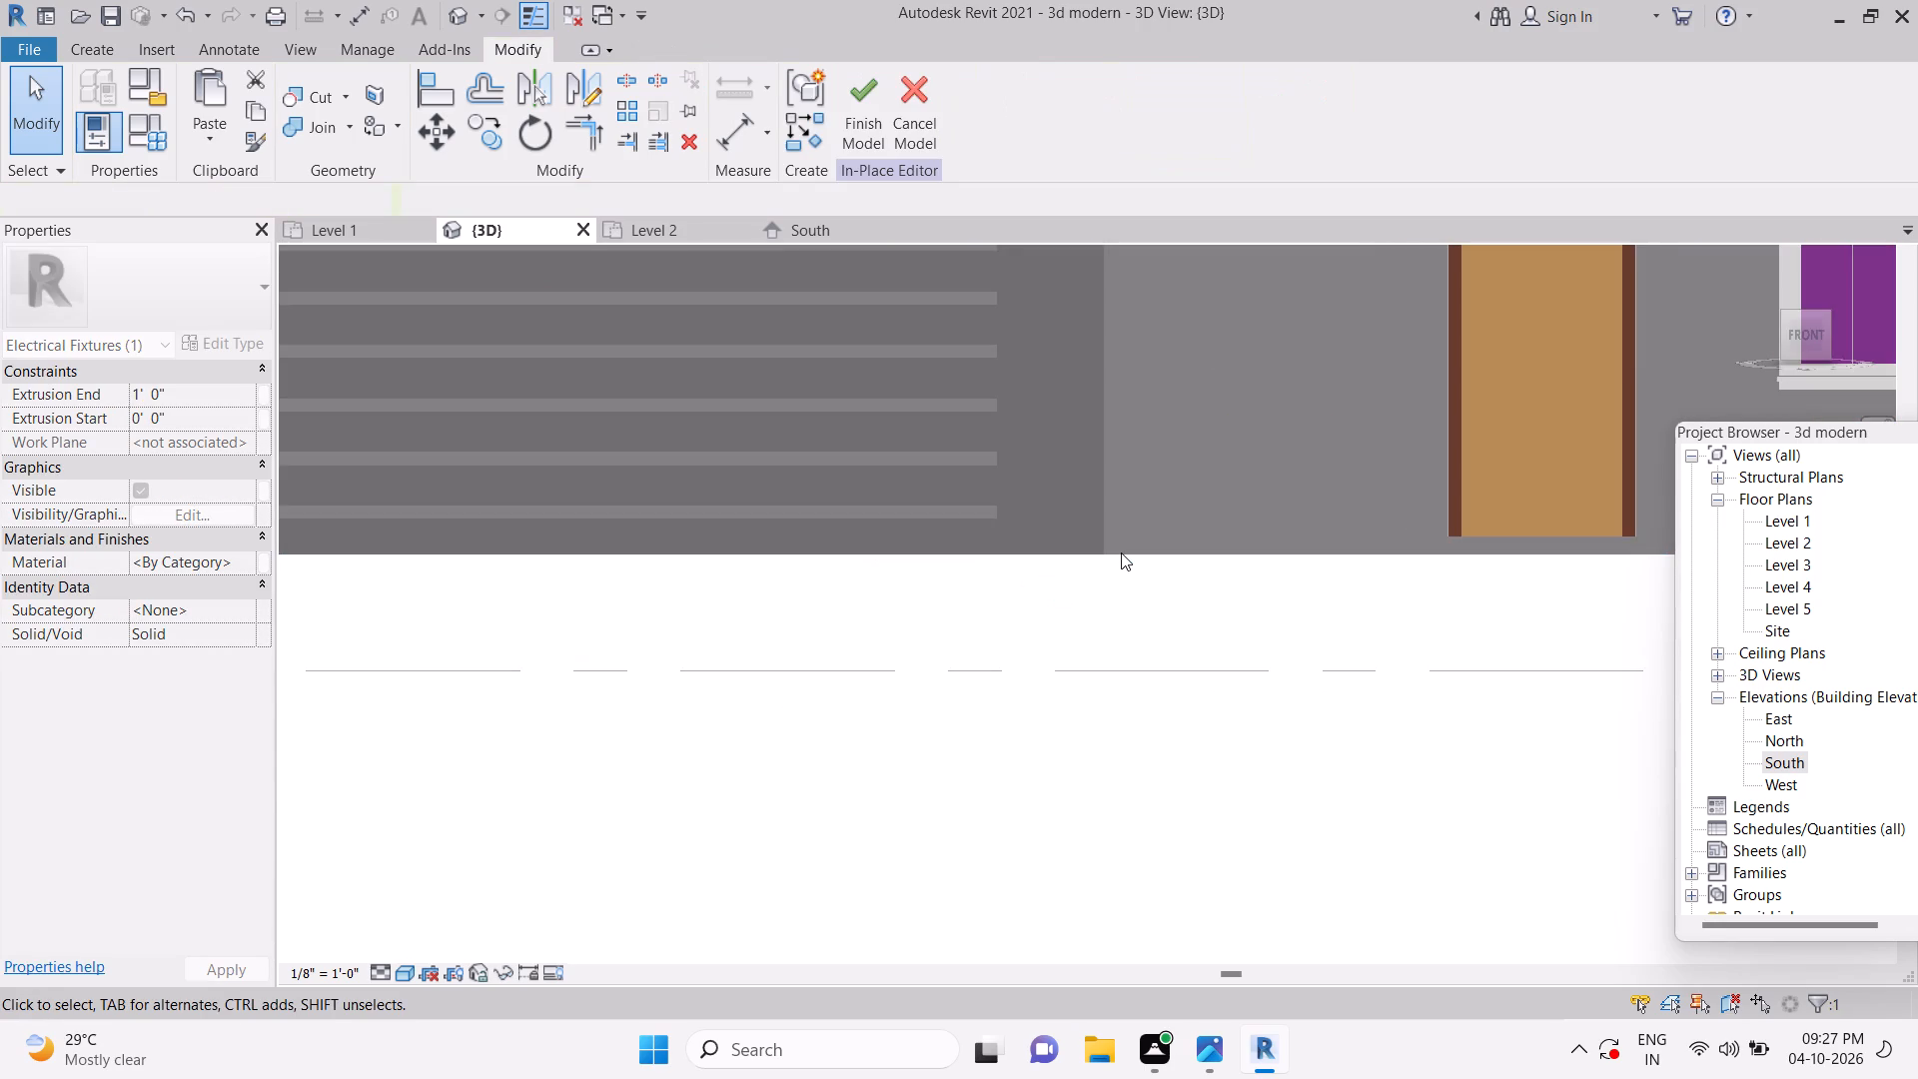
pyautogui.moveTo(1357, 614); pyautogui.dragTo(684, 618, button='middle')
pyautogui.scroll(12, 1002, 570)
pyautogui.press('Escape')
pyautogui.press('Escape')
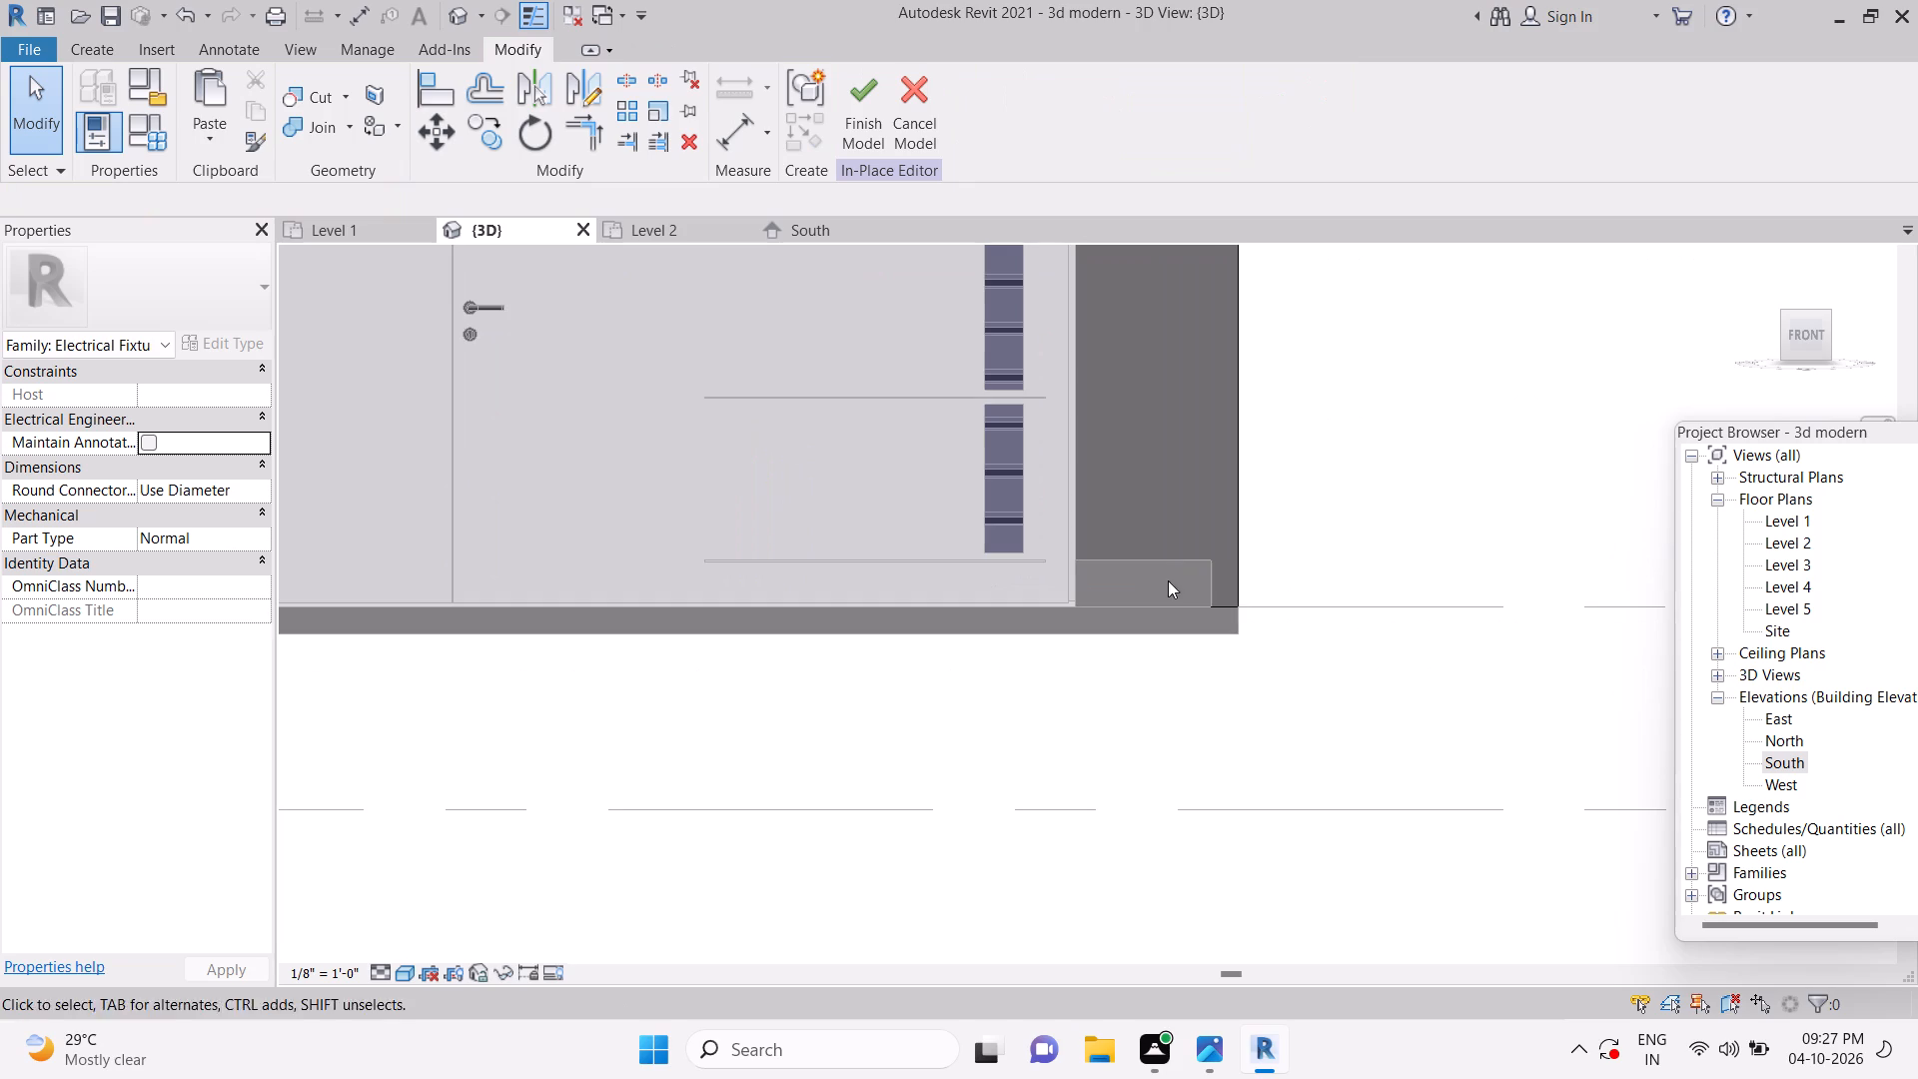
pyautogui.click(1233, 525)
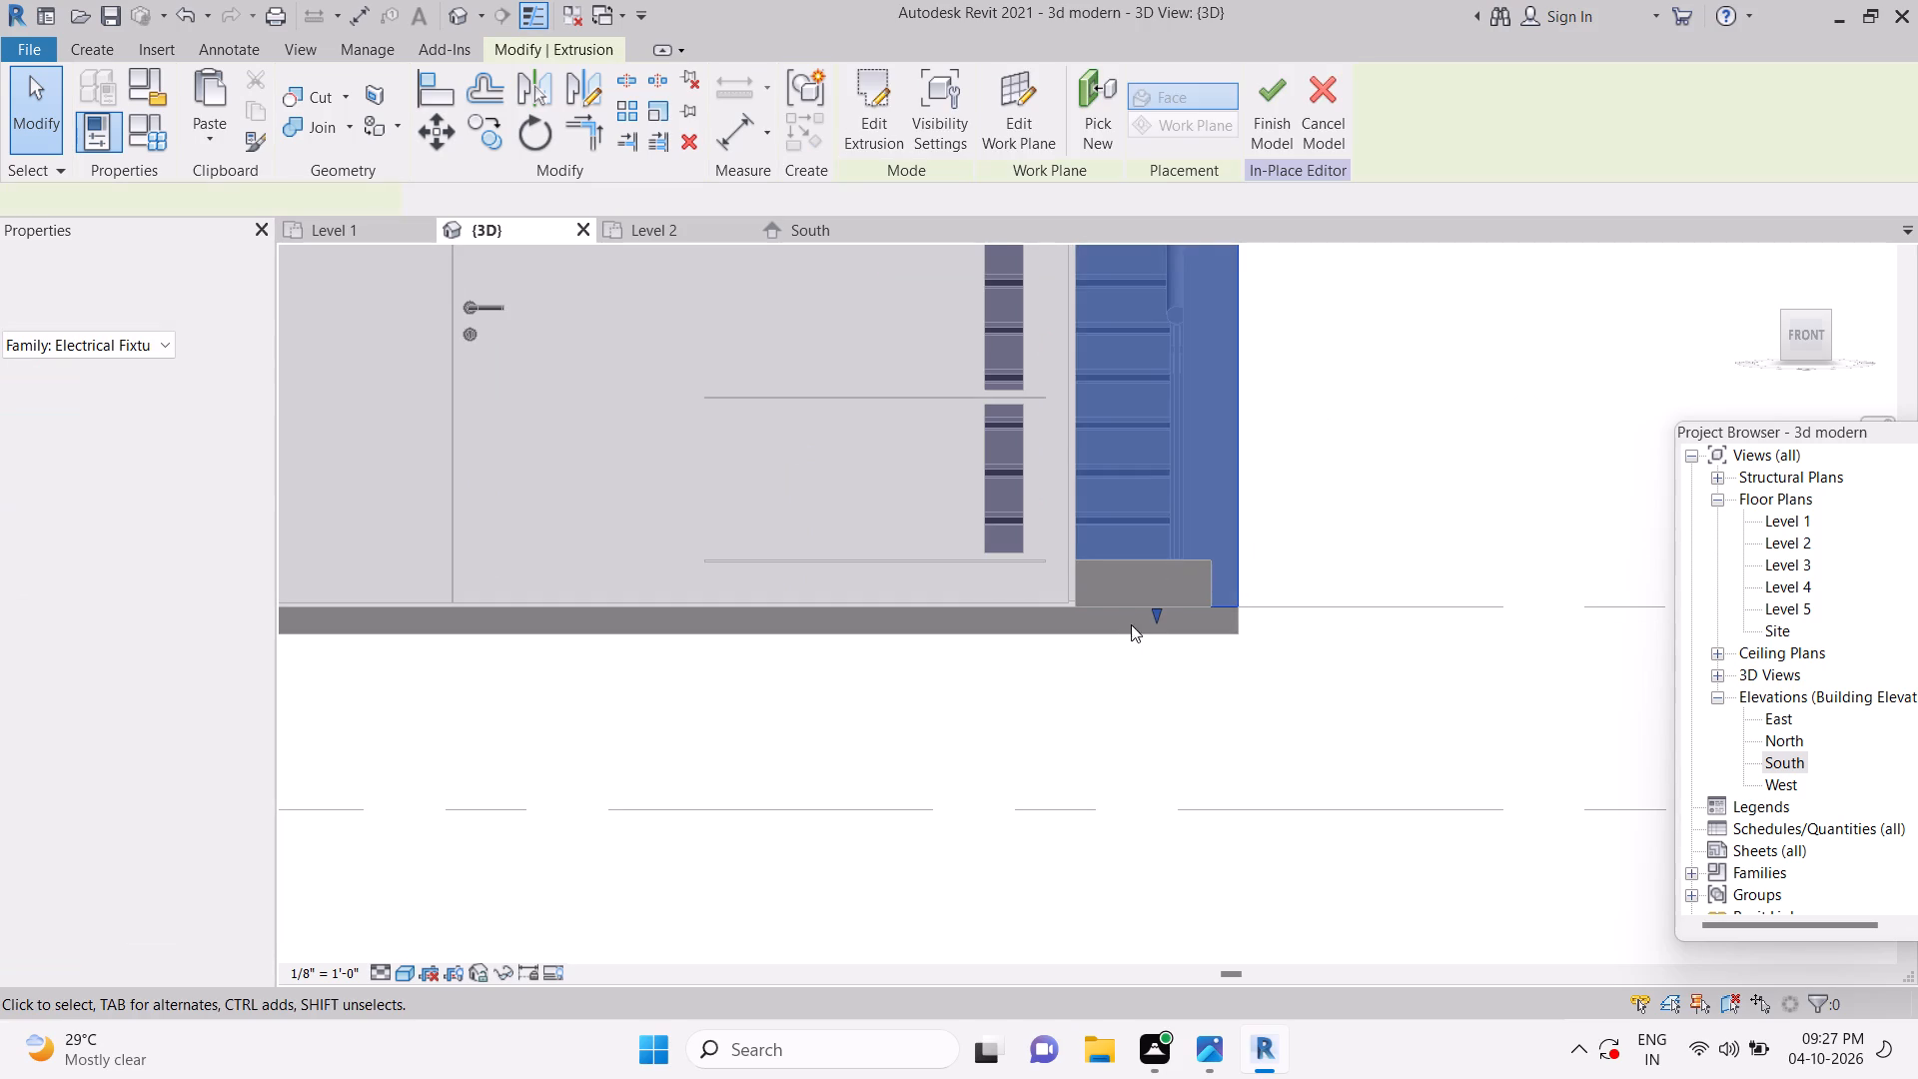
pyautogui.scroll(6, 1140, 620)
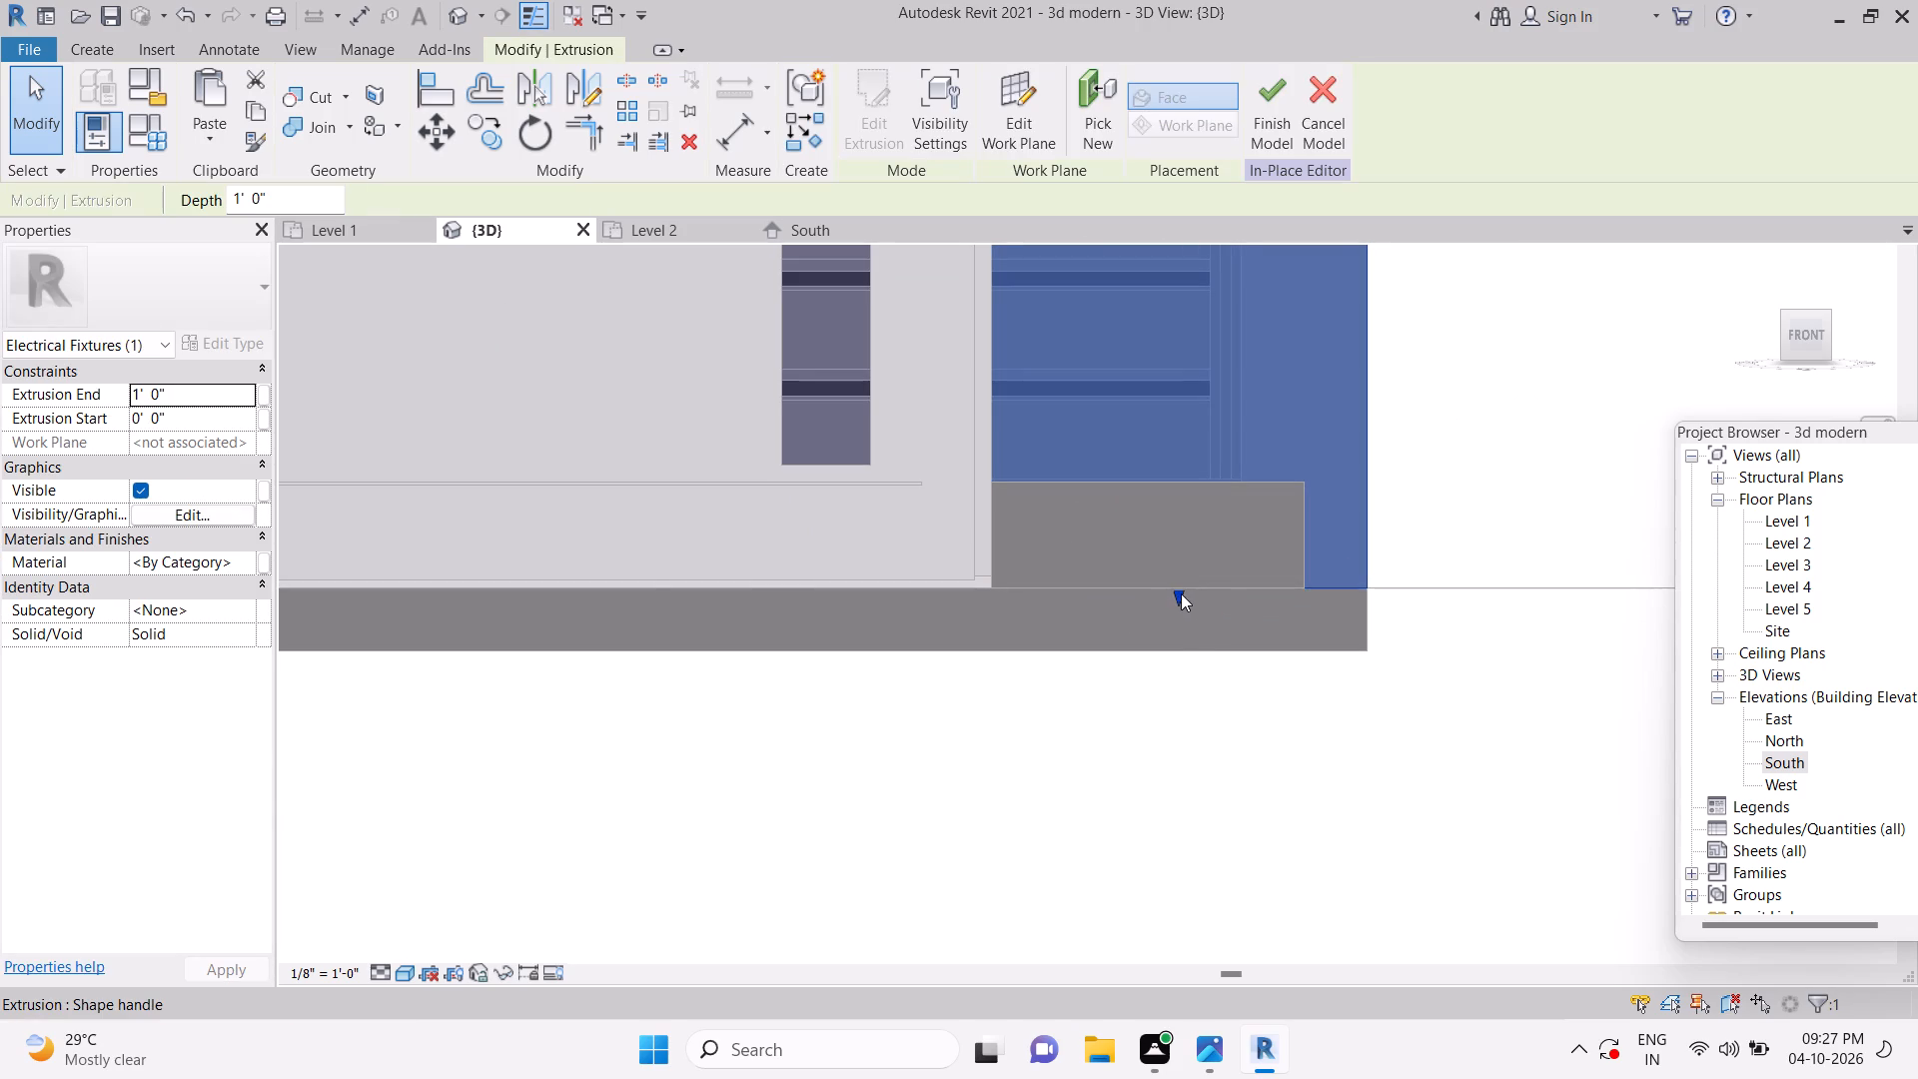
pyautogui.moveTo(1181, 593); pyautogui.dragTo(1181, 641)
pyautogui.press('Escape')
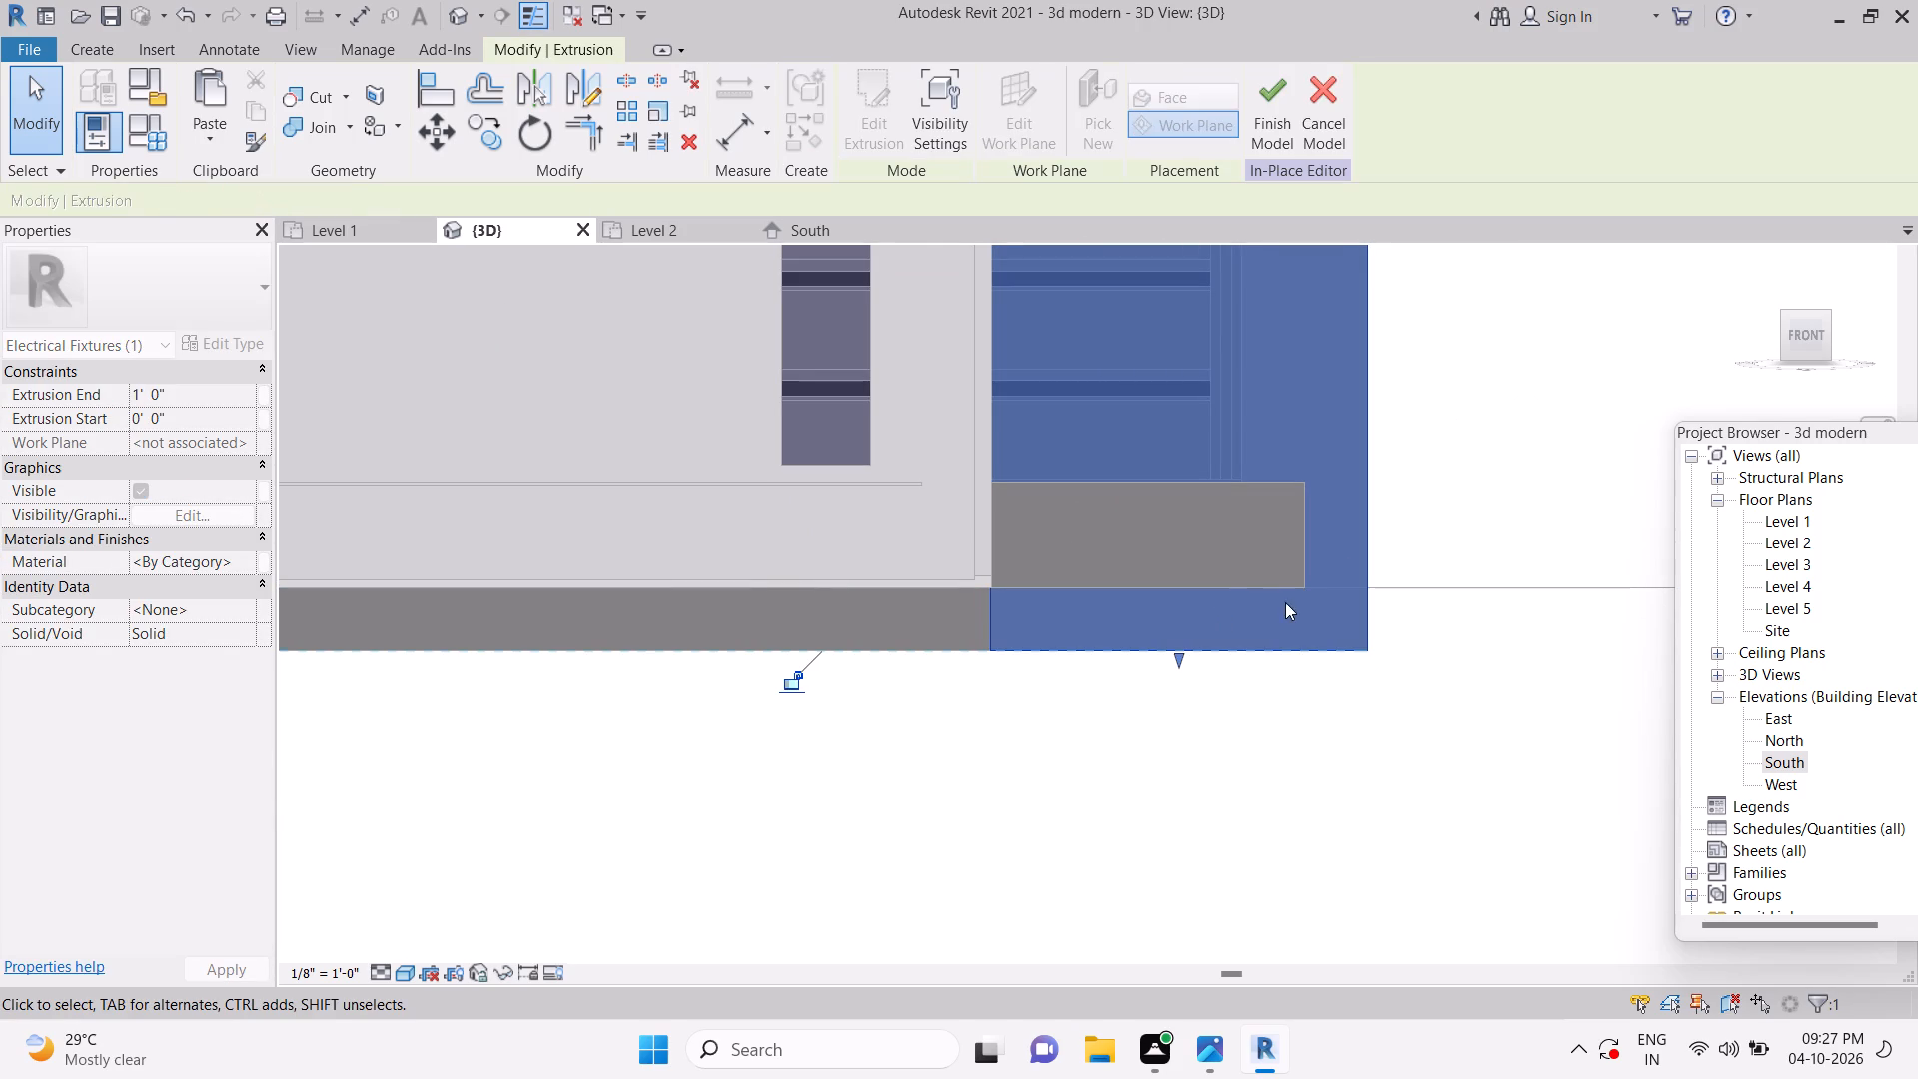
pyautogui.press('Escape')
pyautogui.press('Escape')
pyautogui.press('Escape')
pyautogui.click(883, 125)
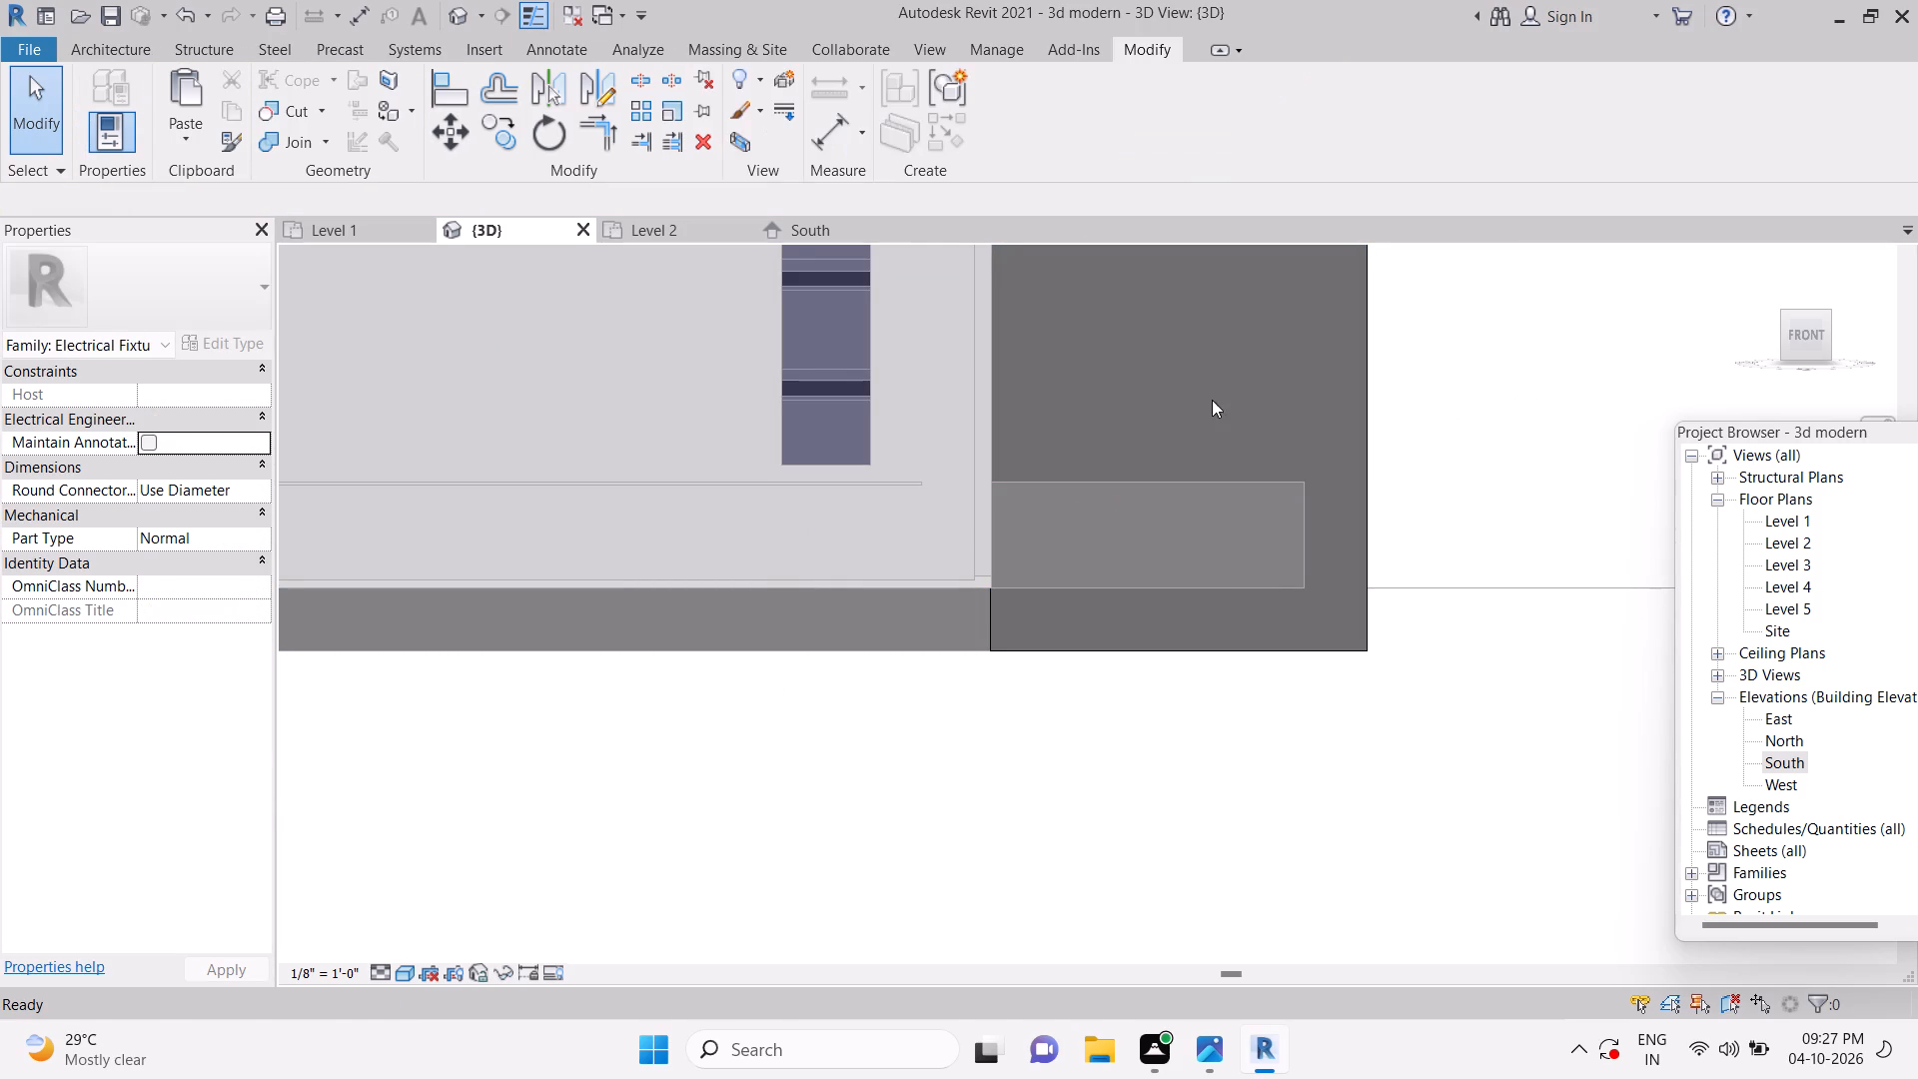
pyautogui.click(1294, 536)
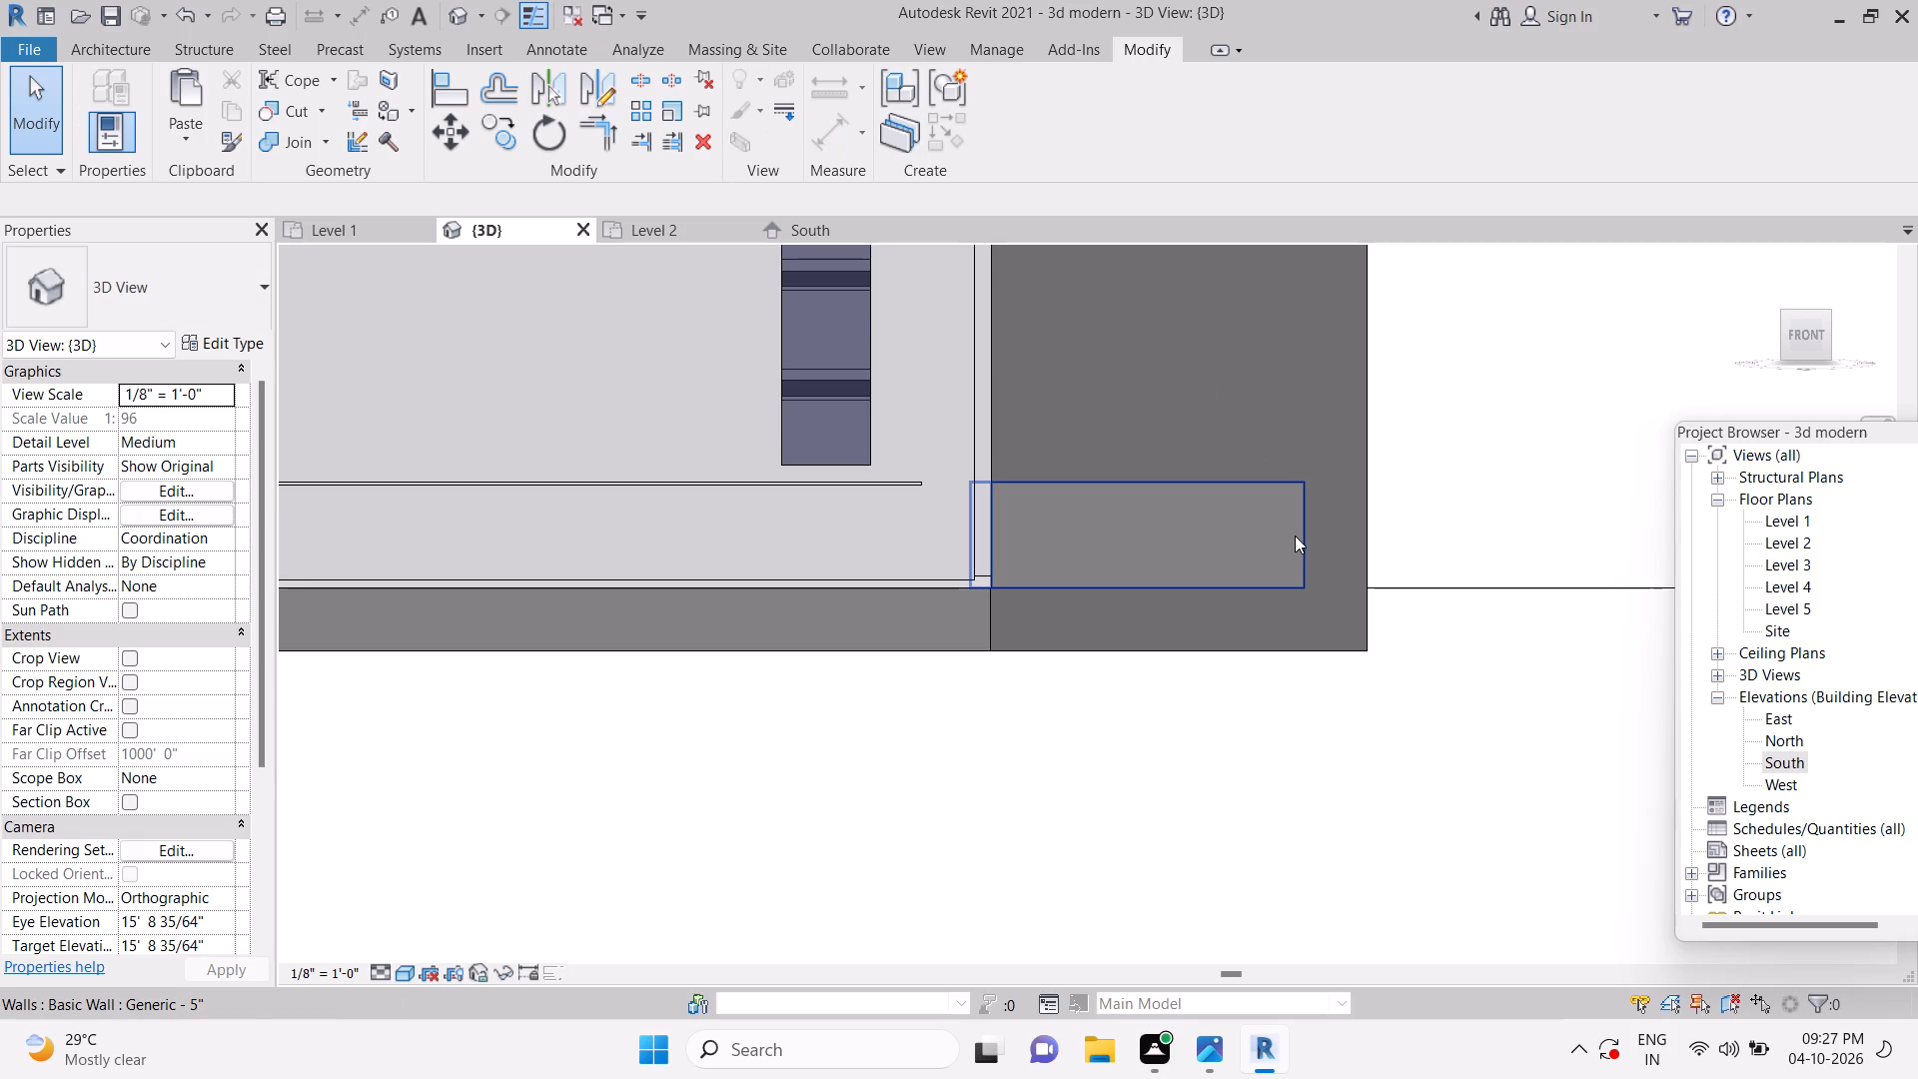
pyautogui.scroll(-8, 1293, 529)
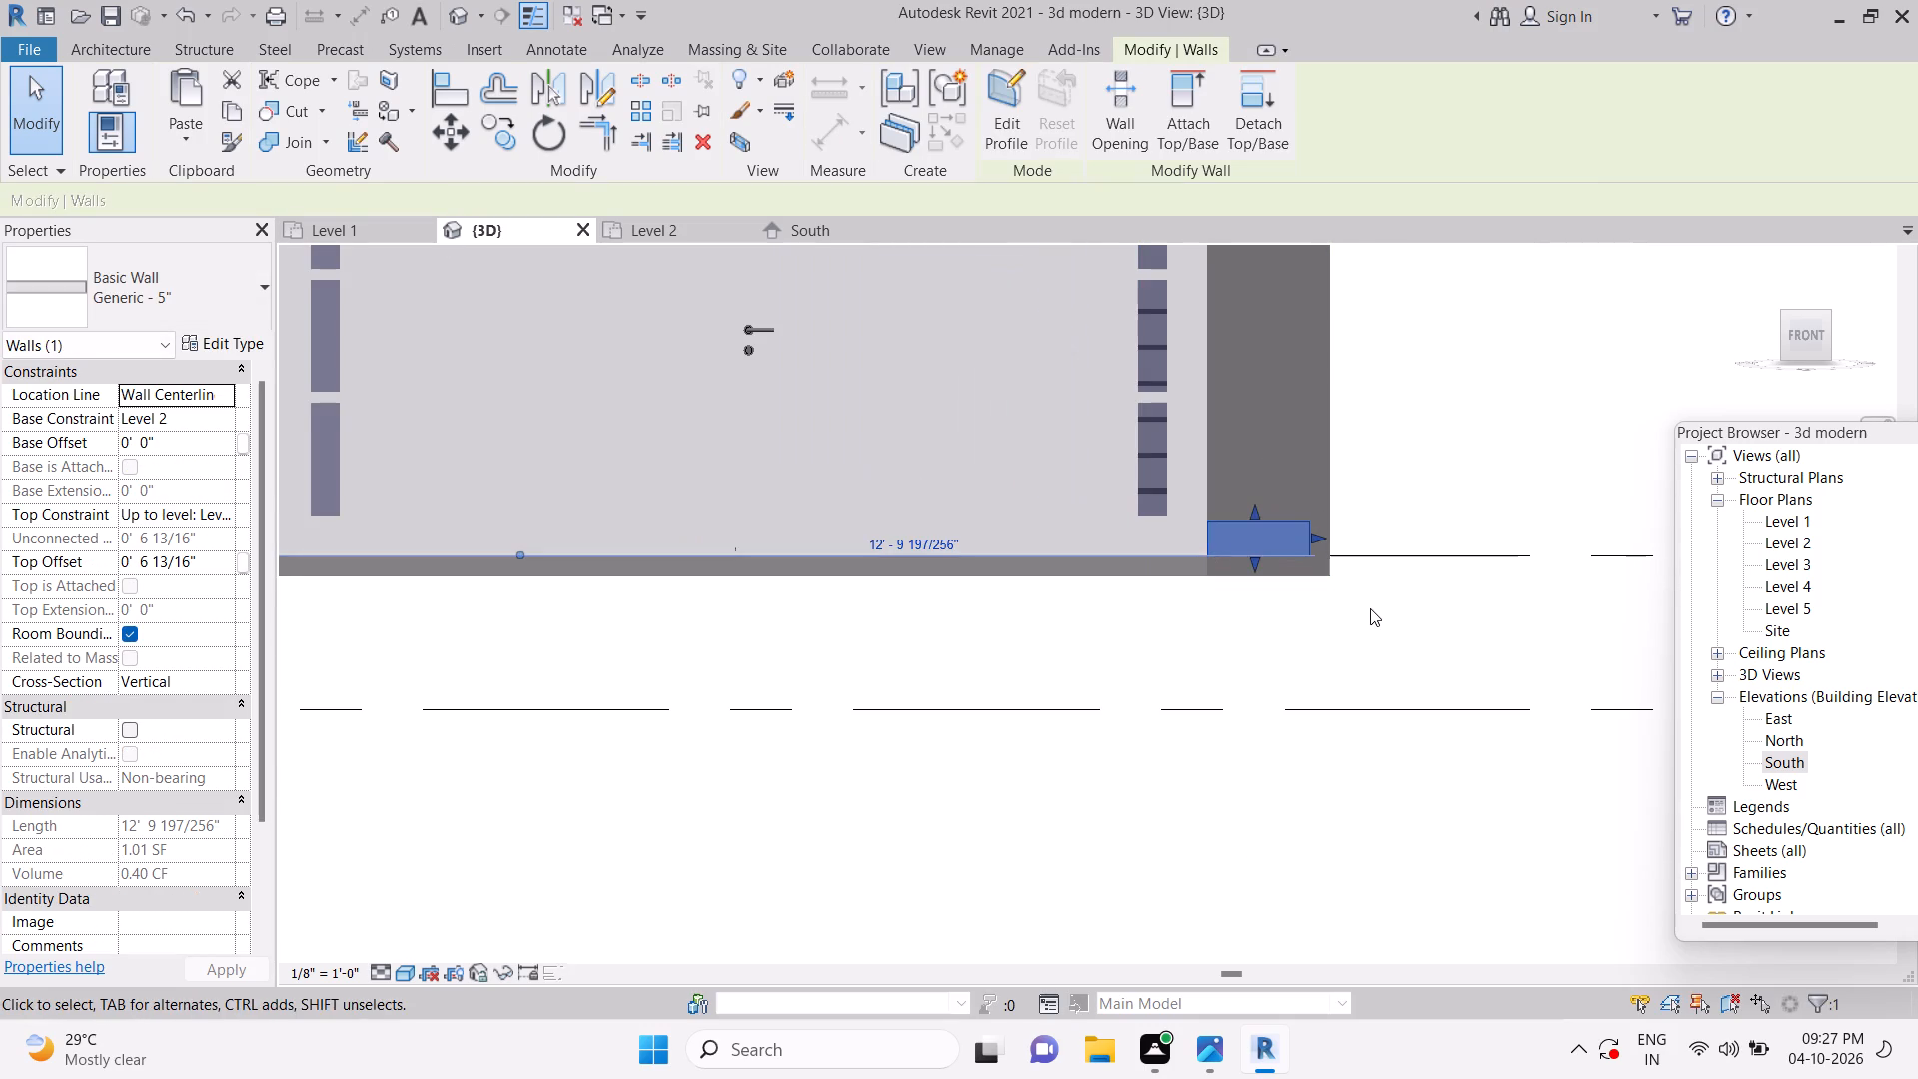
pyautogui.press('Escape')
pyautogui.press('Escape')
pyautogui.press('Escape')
# Save the project.
pyautogui.hotkey('ctrl', 's')
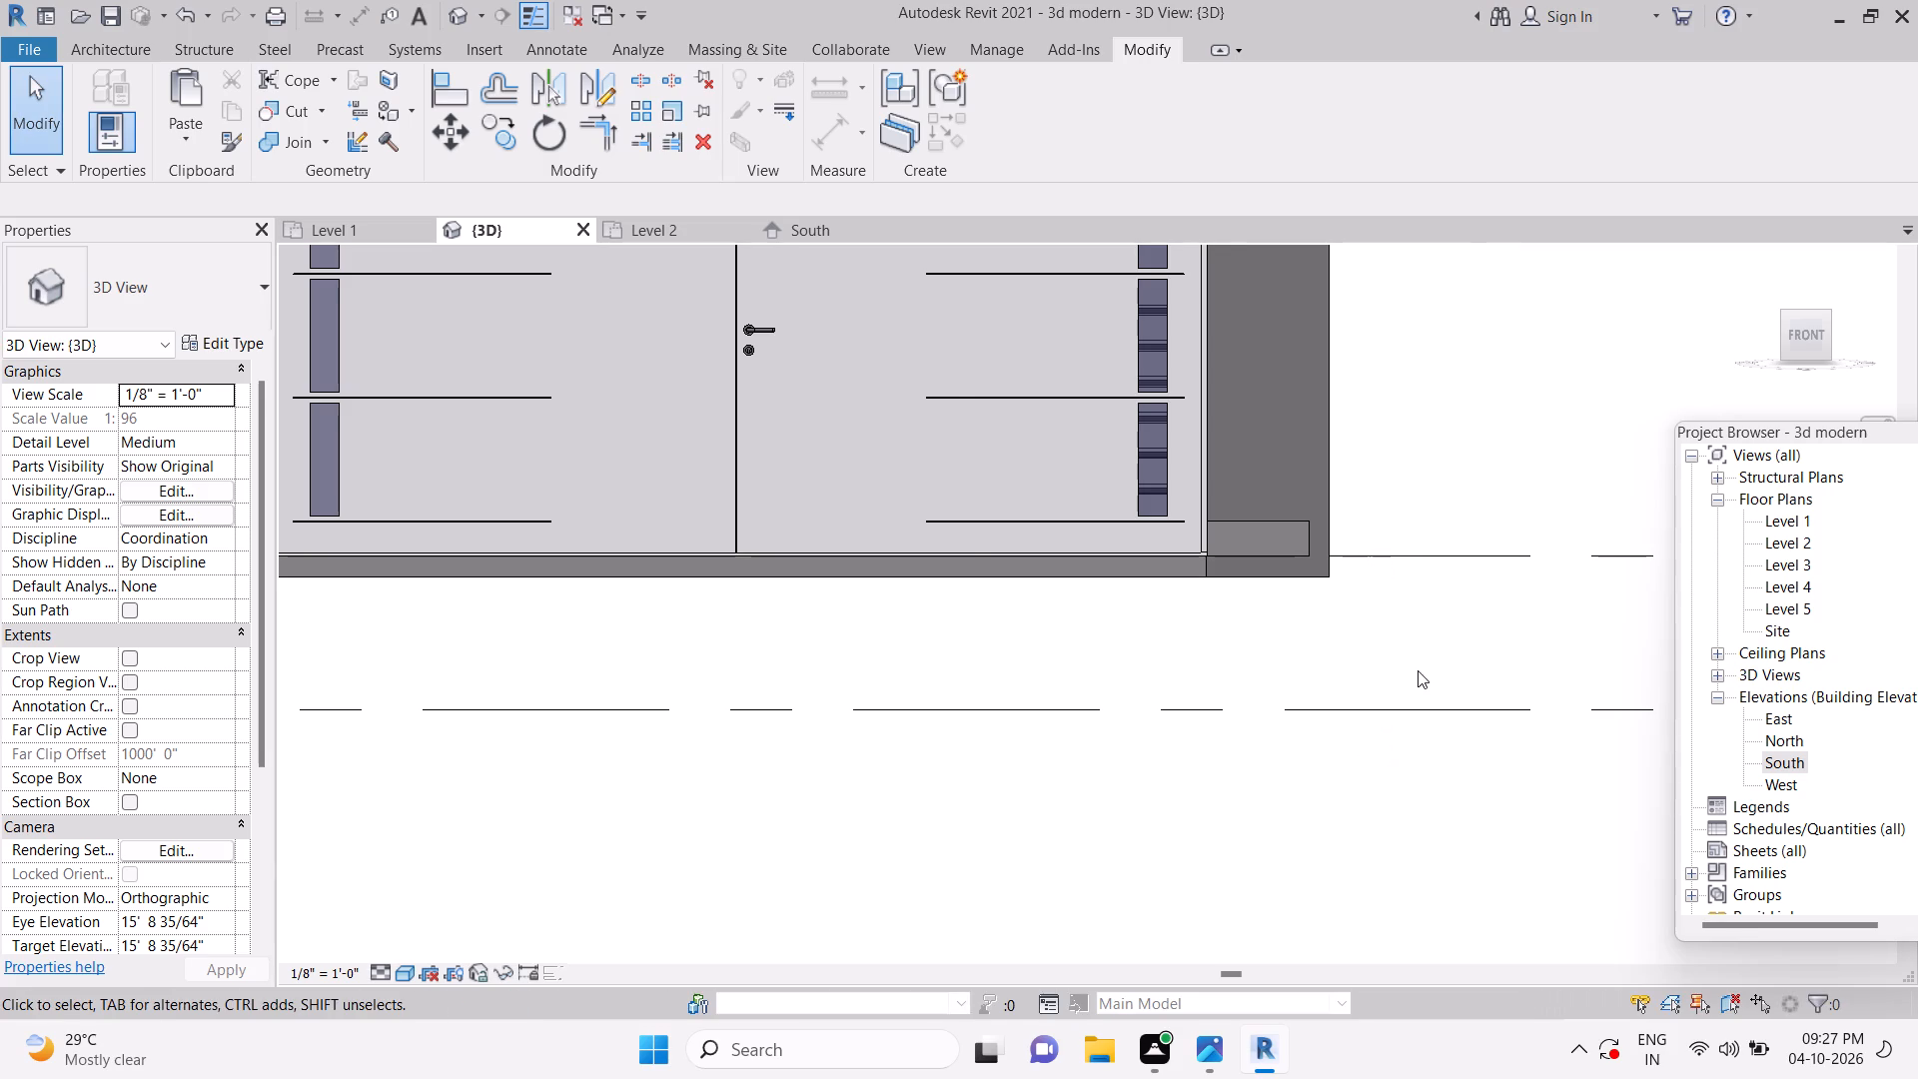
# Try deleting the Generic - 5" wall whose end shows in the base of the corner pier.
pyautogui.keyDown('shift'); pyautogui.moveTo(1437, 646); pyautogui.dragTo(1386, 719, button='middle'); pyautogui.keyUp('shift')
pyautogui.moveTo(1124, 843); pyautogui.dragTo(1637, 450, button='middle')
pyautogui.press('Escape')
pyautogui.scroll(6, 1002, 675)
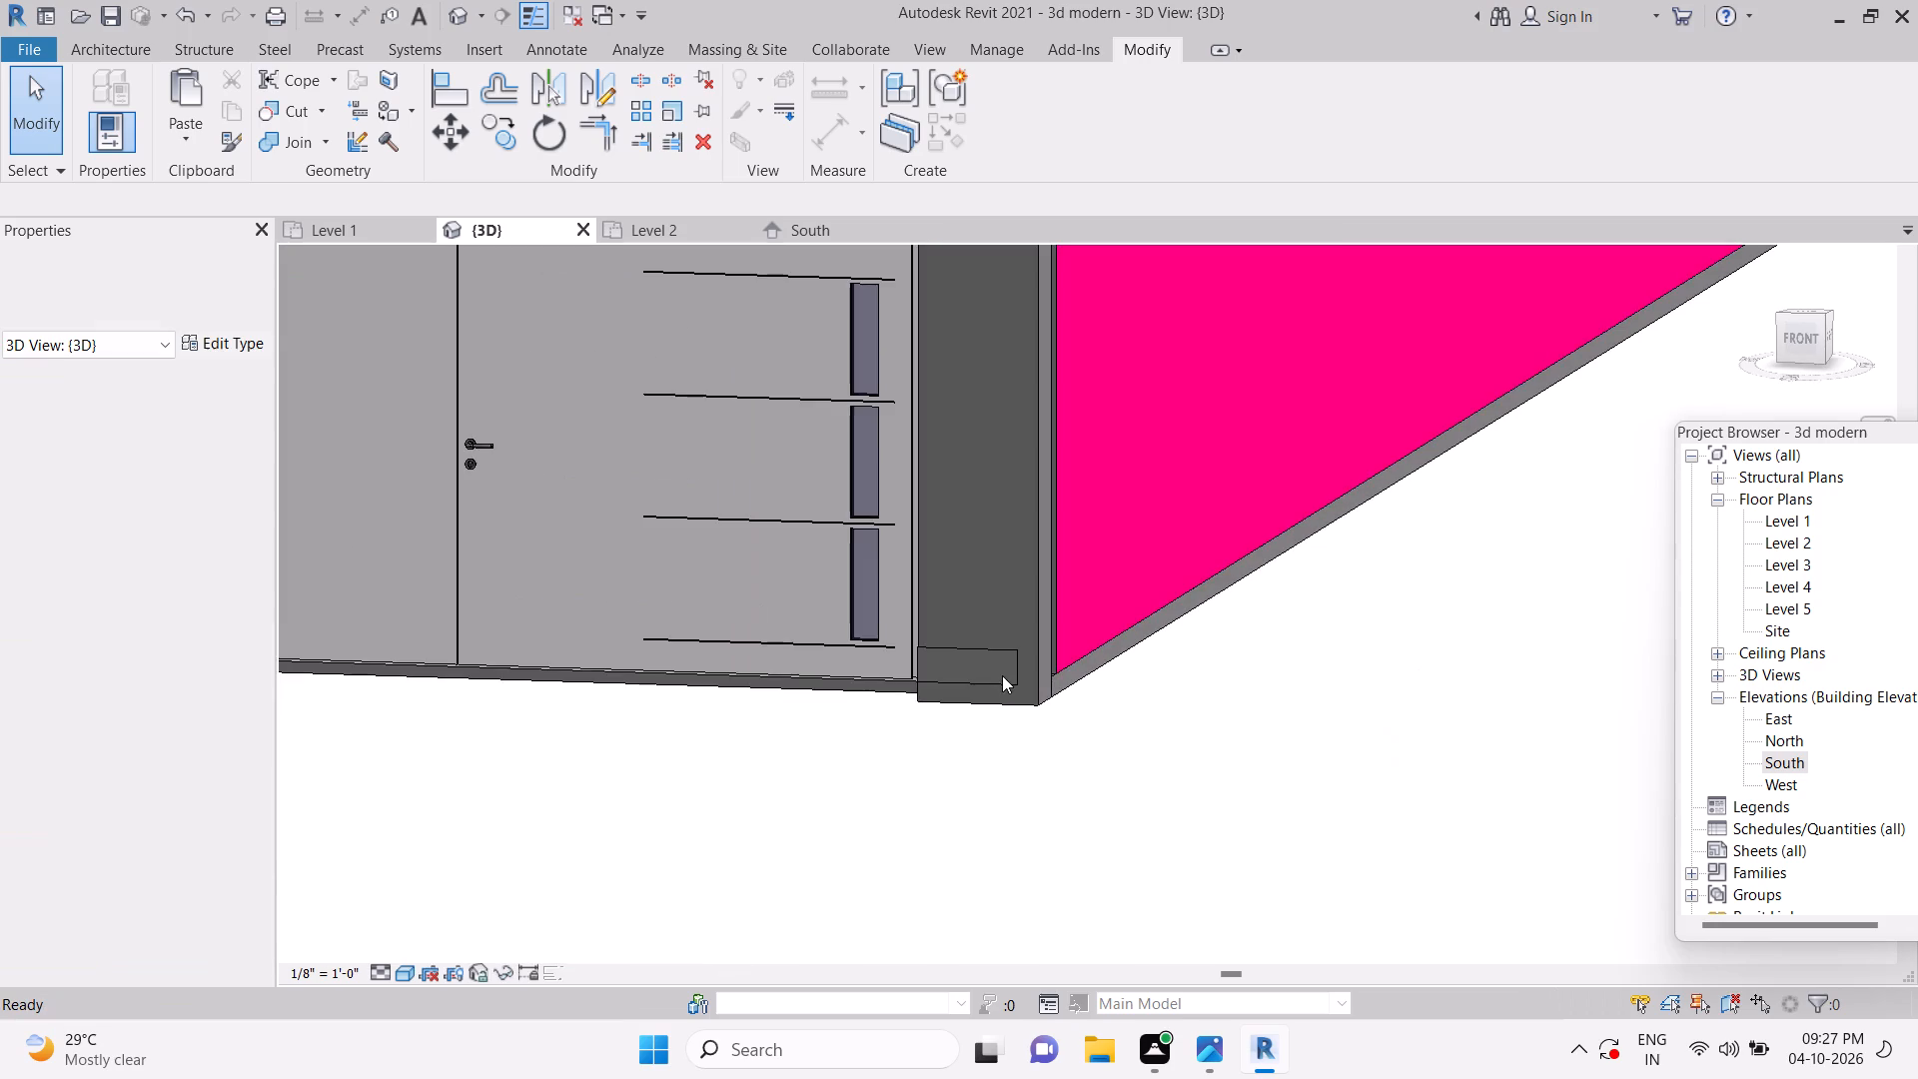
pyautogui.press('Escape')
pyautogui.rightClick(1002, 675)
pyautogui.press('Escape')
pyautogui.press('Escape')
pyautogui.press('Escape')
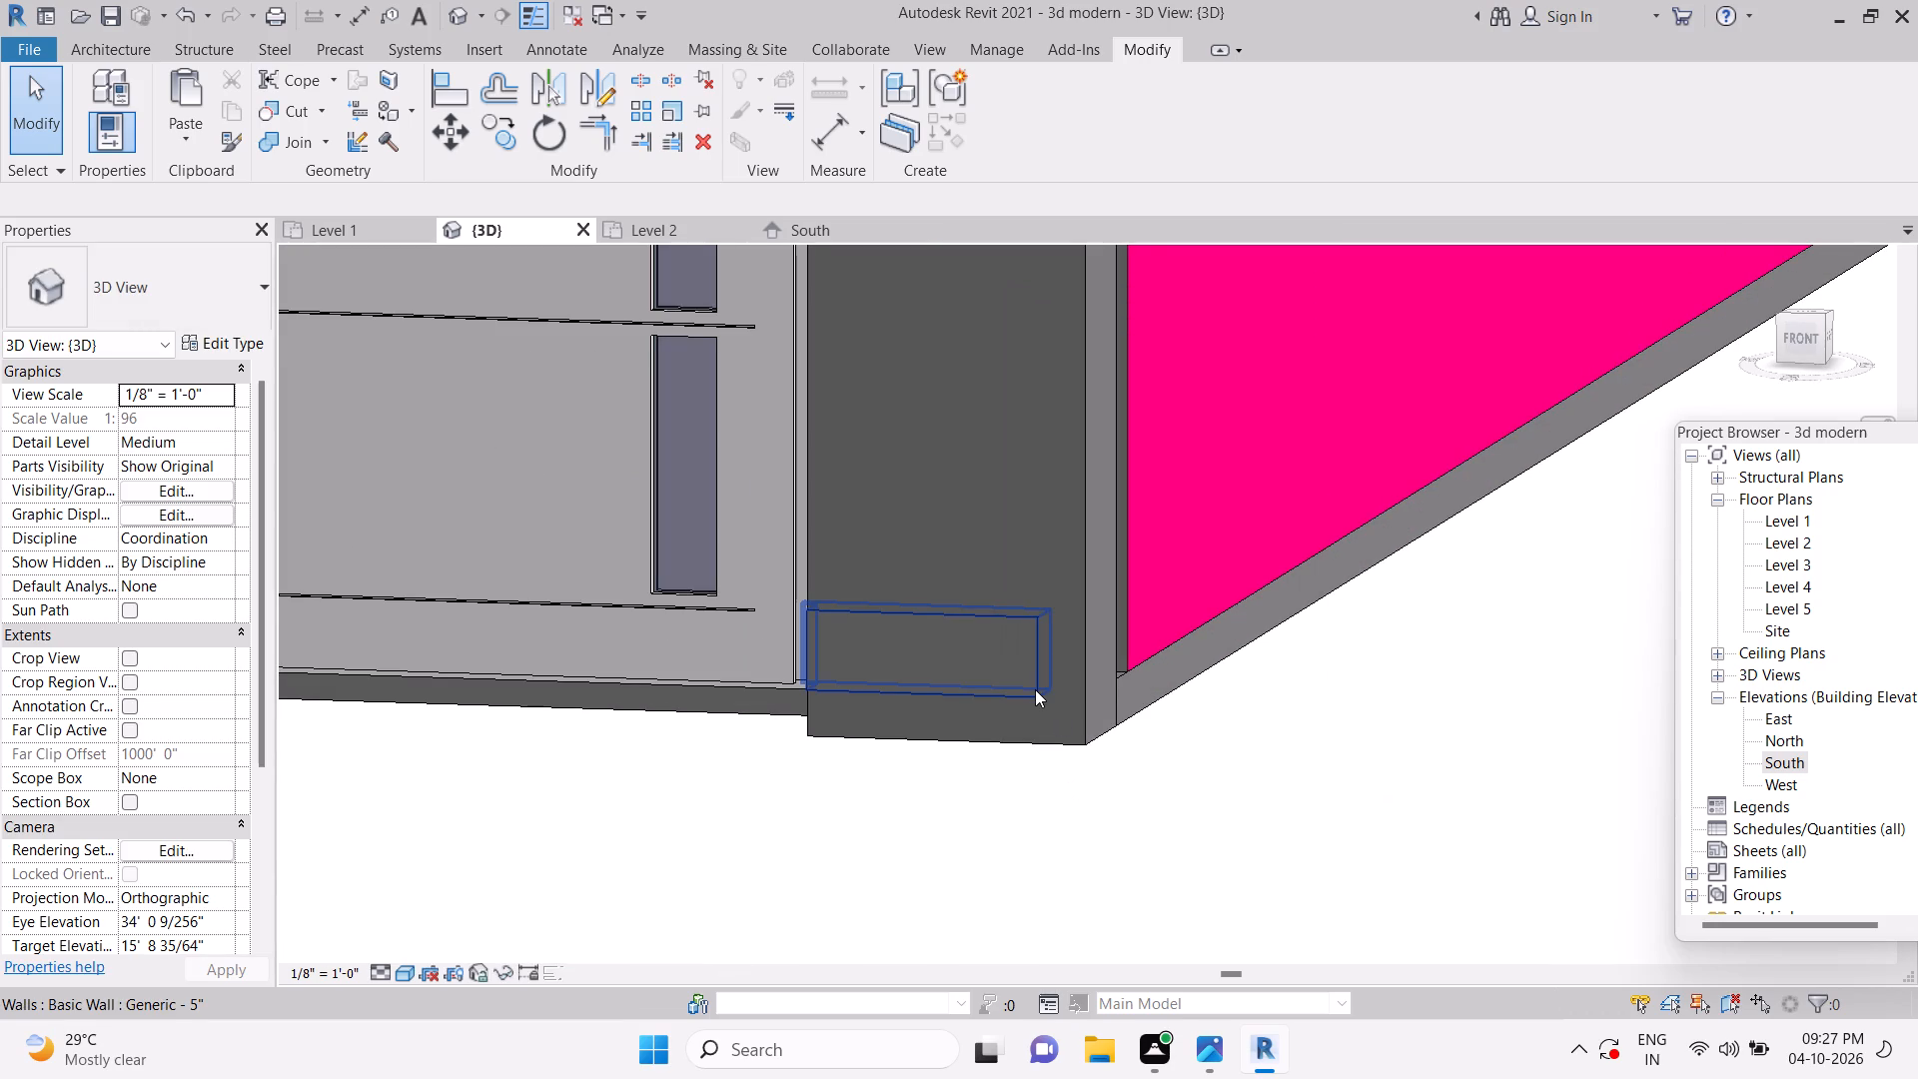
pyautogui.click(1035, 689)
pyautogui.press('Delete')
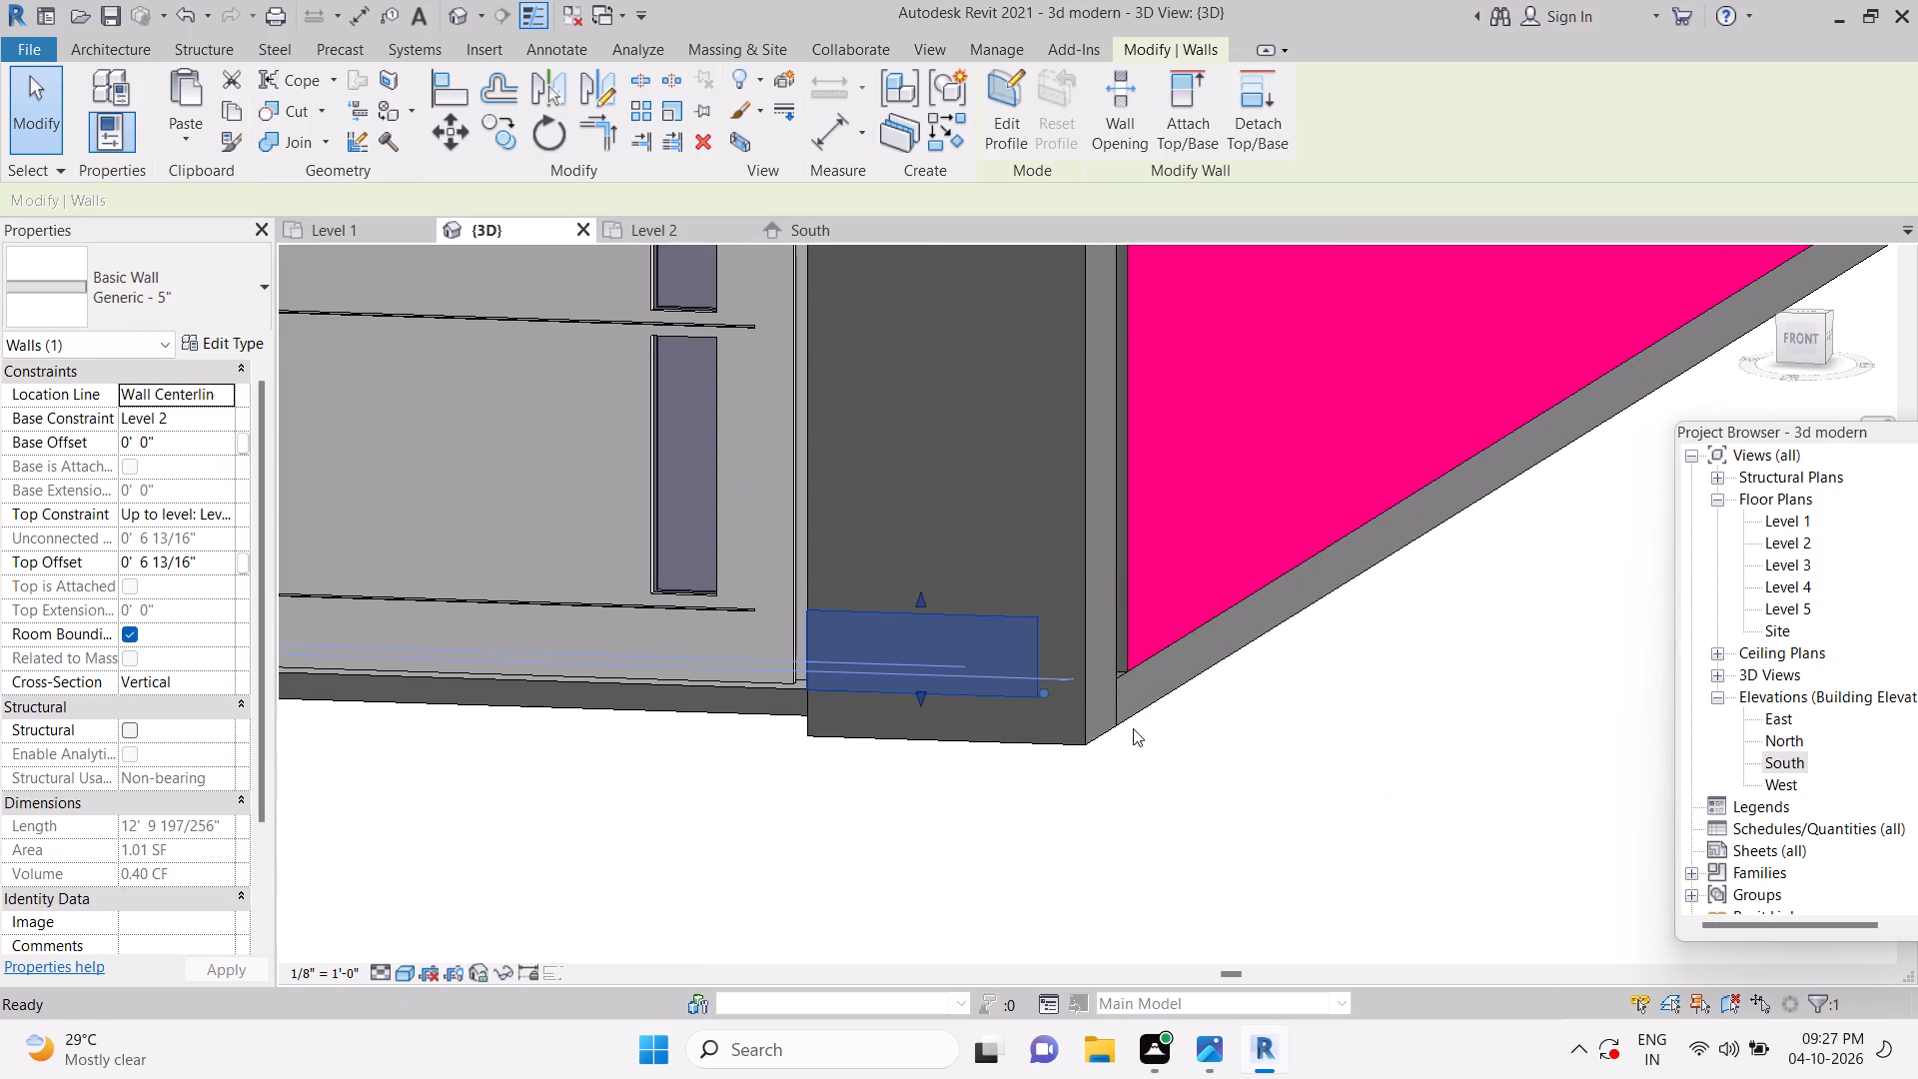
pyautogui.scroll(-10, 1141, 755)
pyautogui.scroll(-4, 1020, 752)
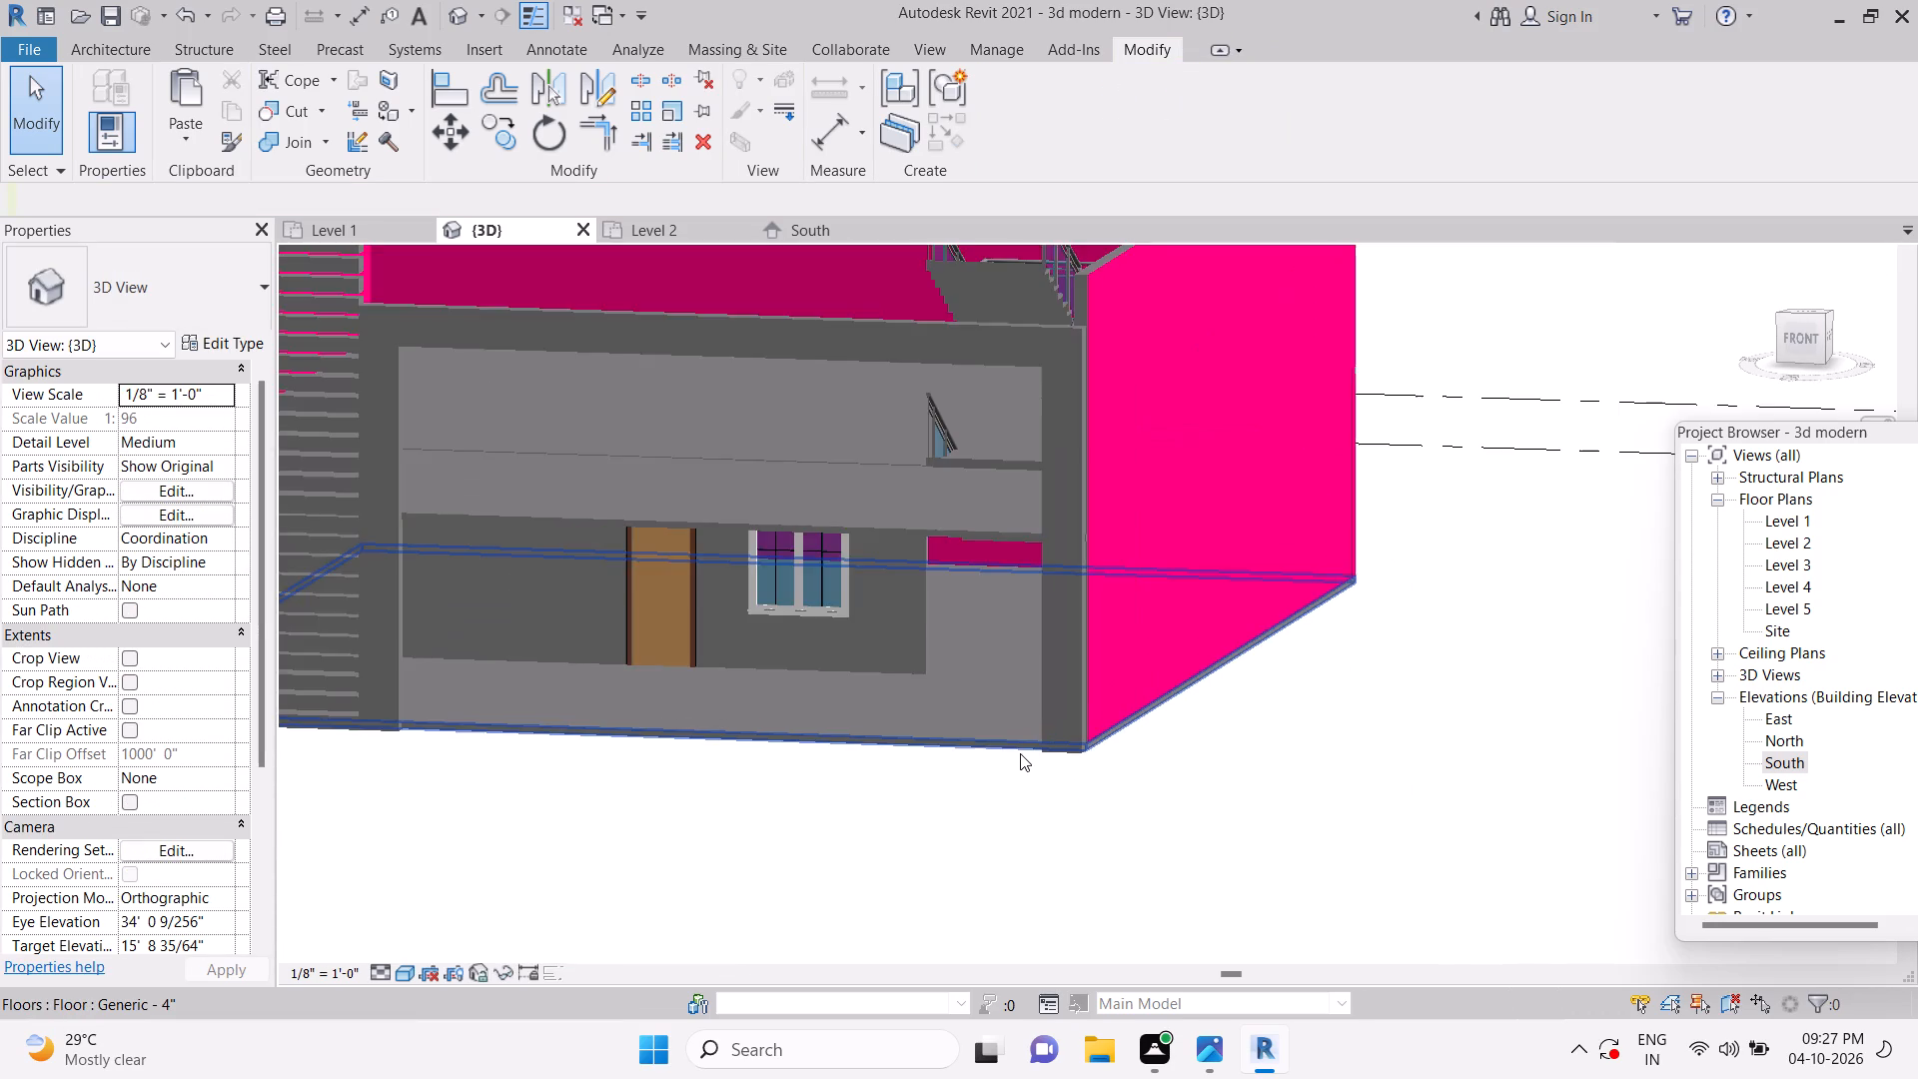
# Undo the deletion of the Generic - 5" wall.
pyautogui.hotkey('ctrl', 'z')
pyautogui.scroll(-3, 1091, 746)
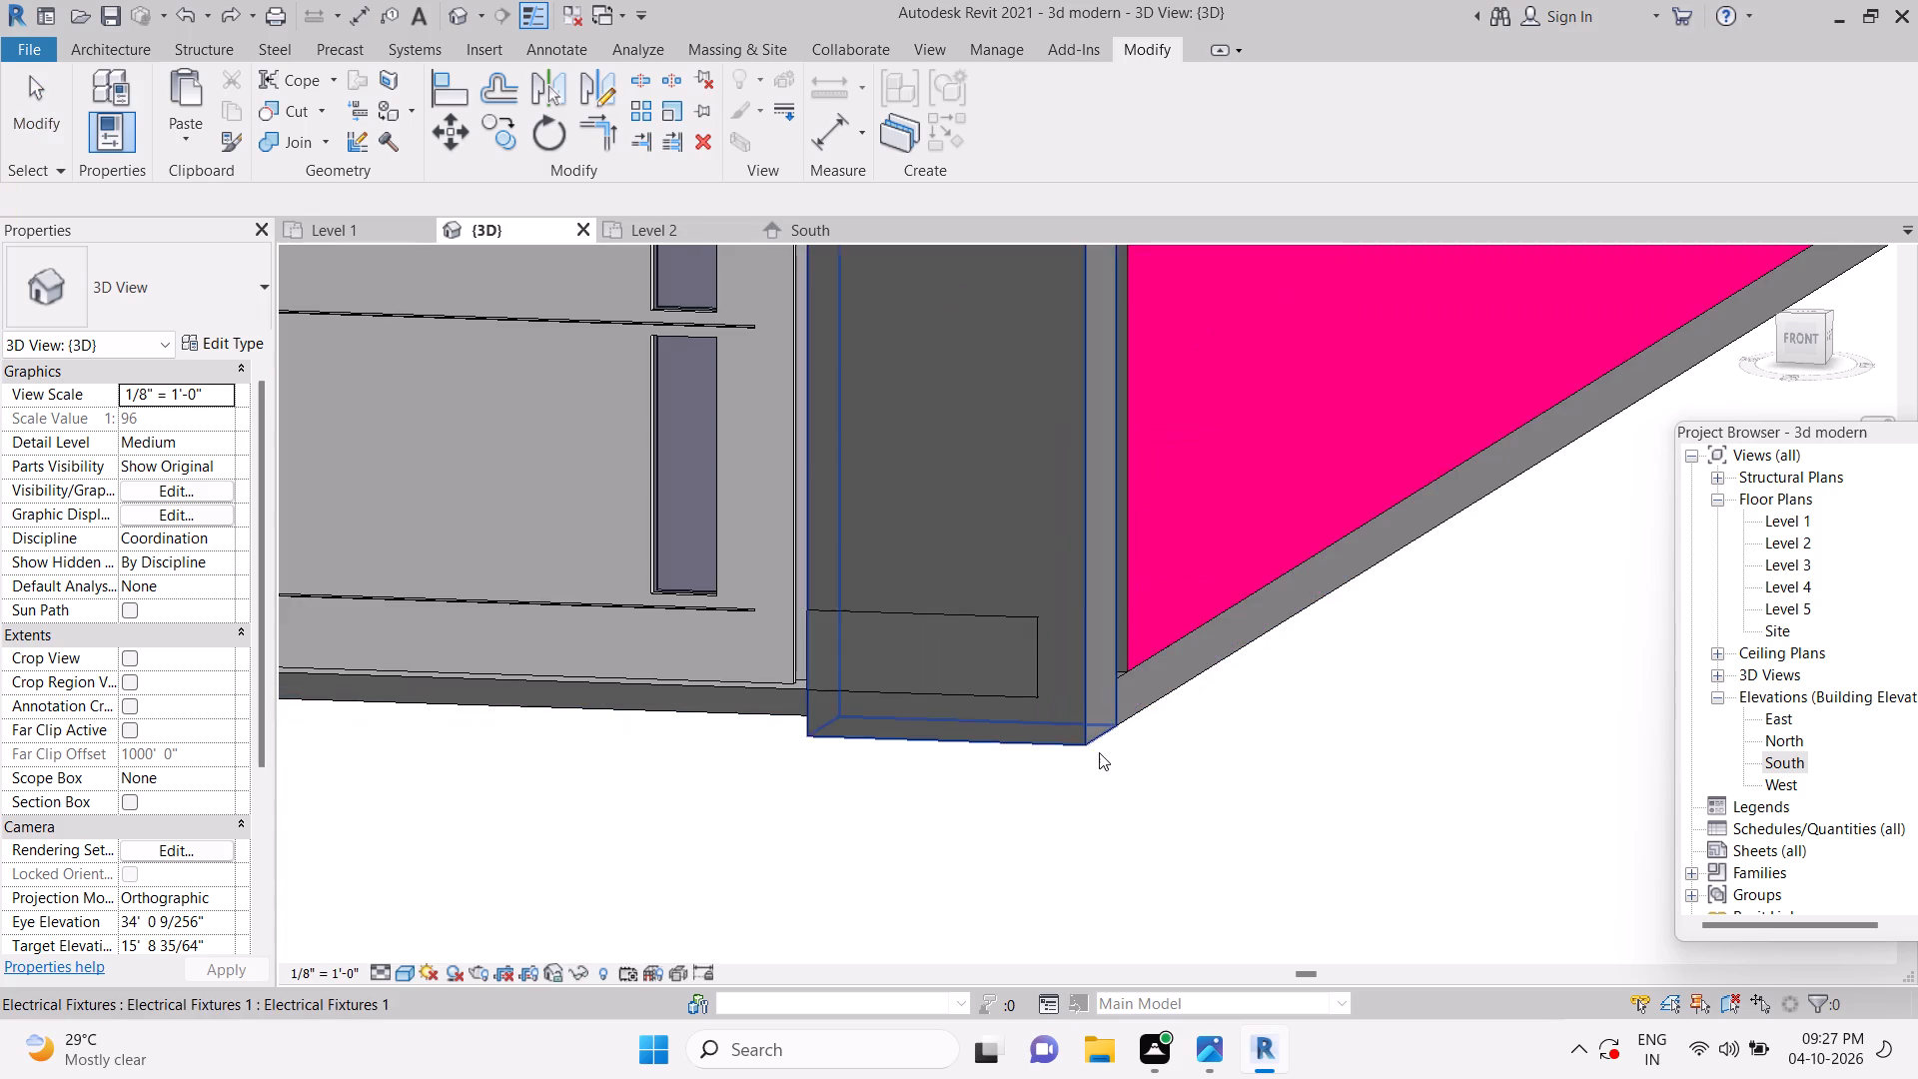
# Shorten the Generic - 5" wall in the corner pier's base to about 11' 3" by pulling its end back toward the double door.
pyautogui.scroll(-2, 1099, 752)
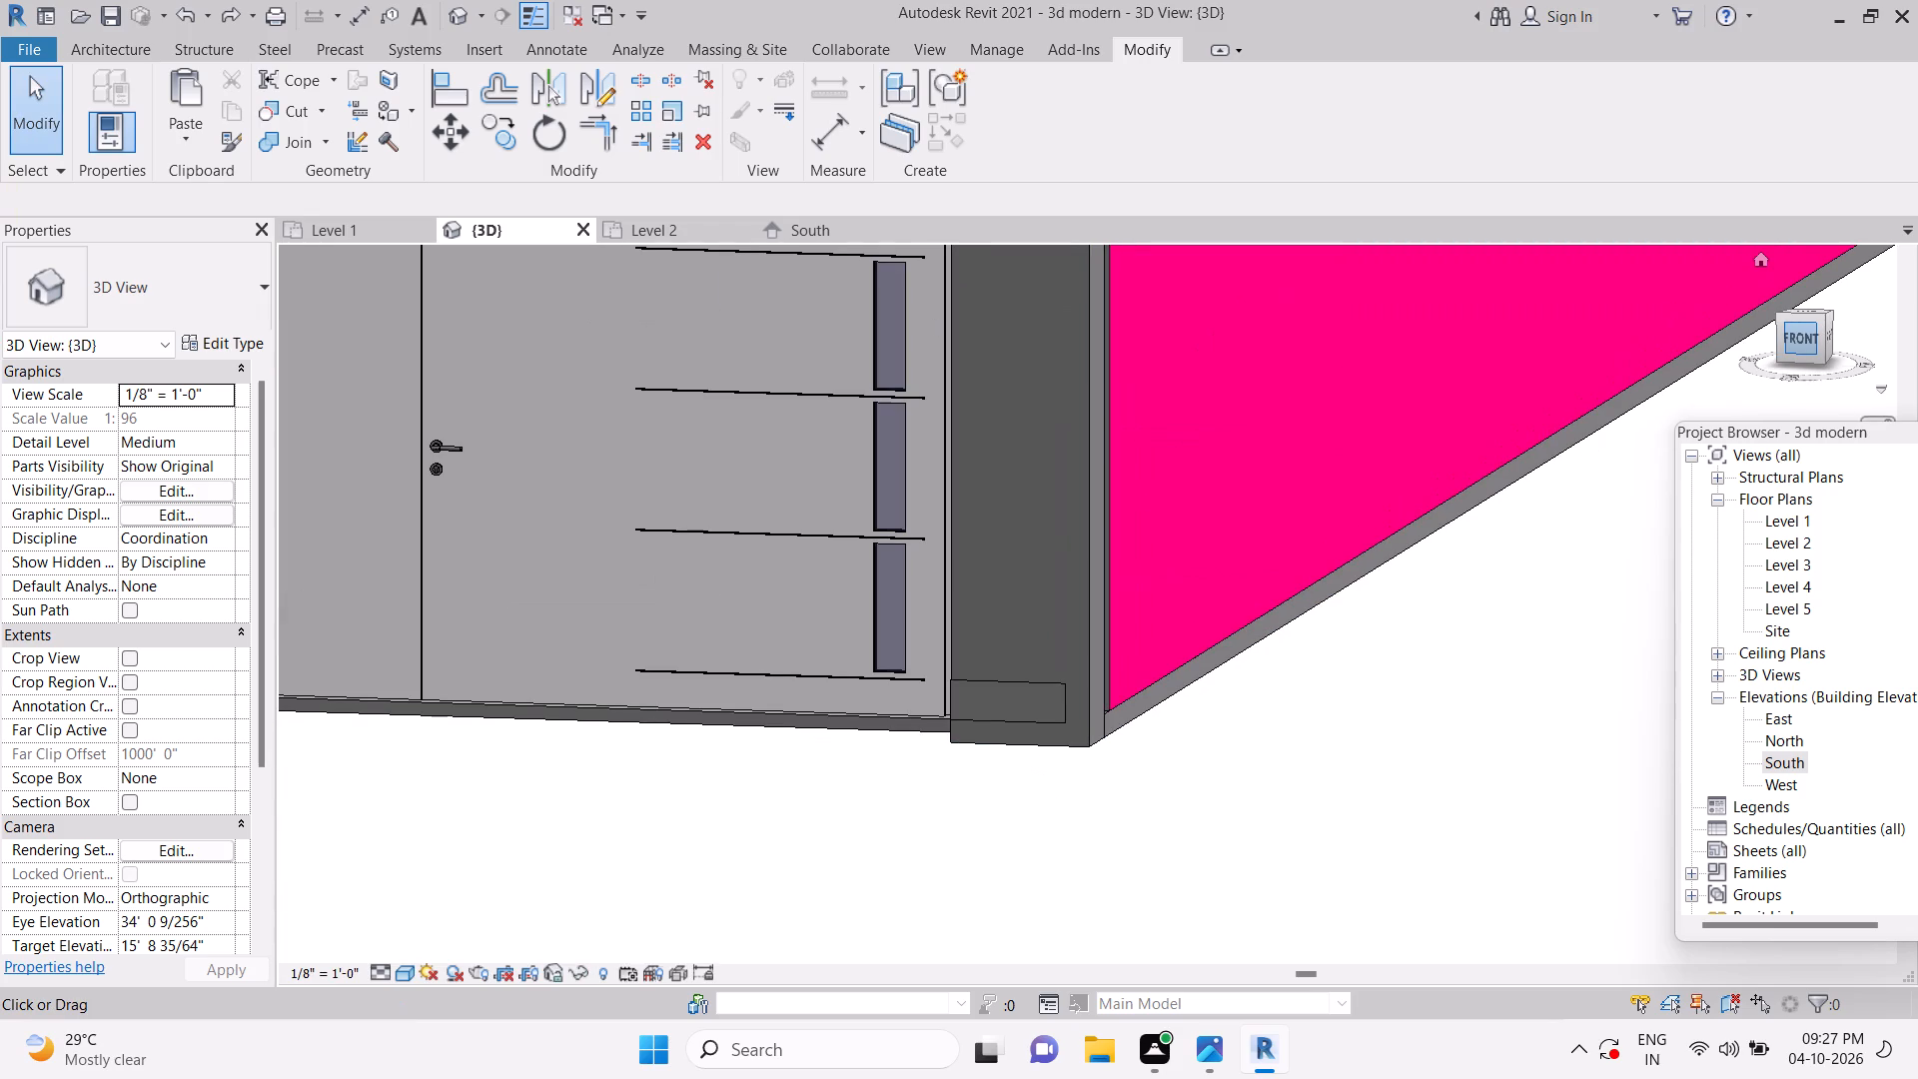
pyautogui.click(1798, 340)
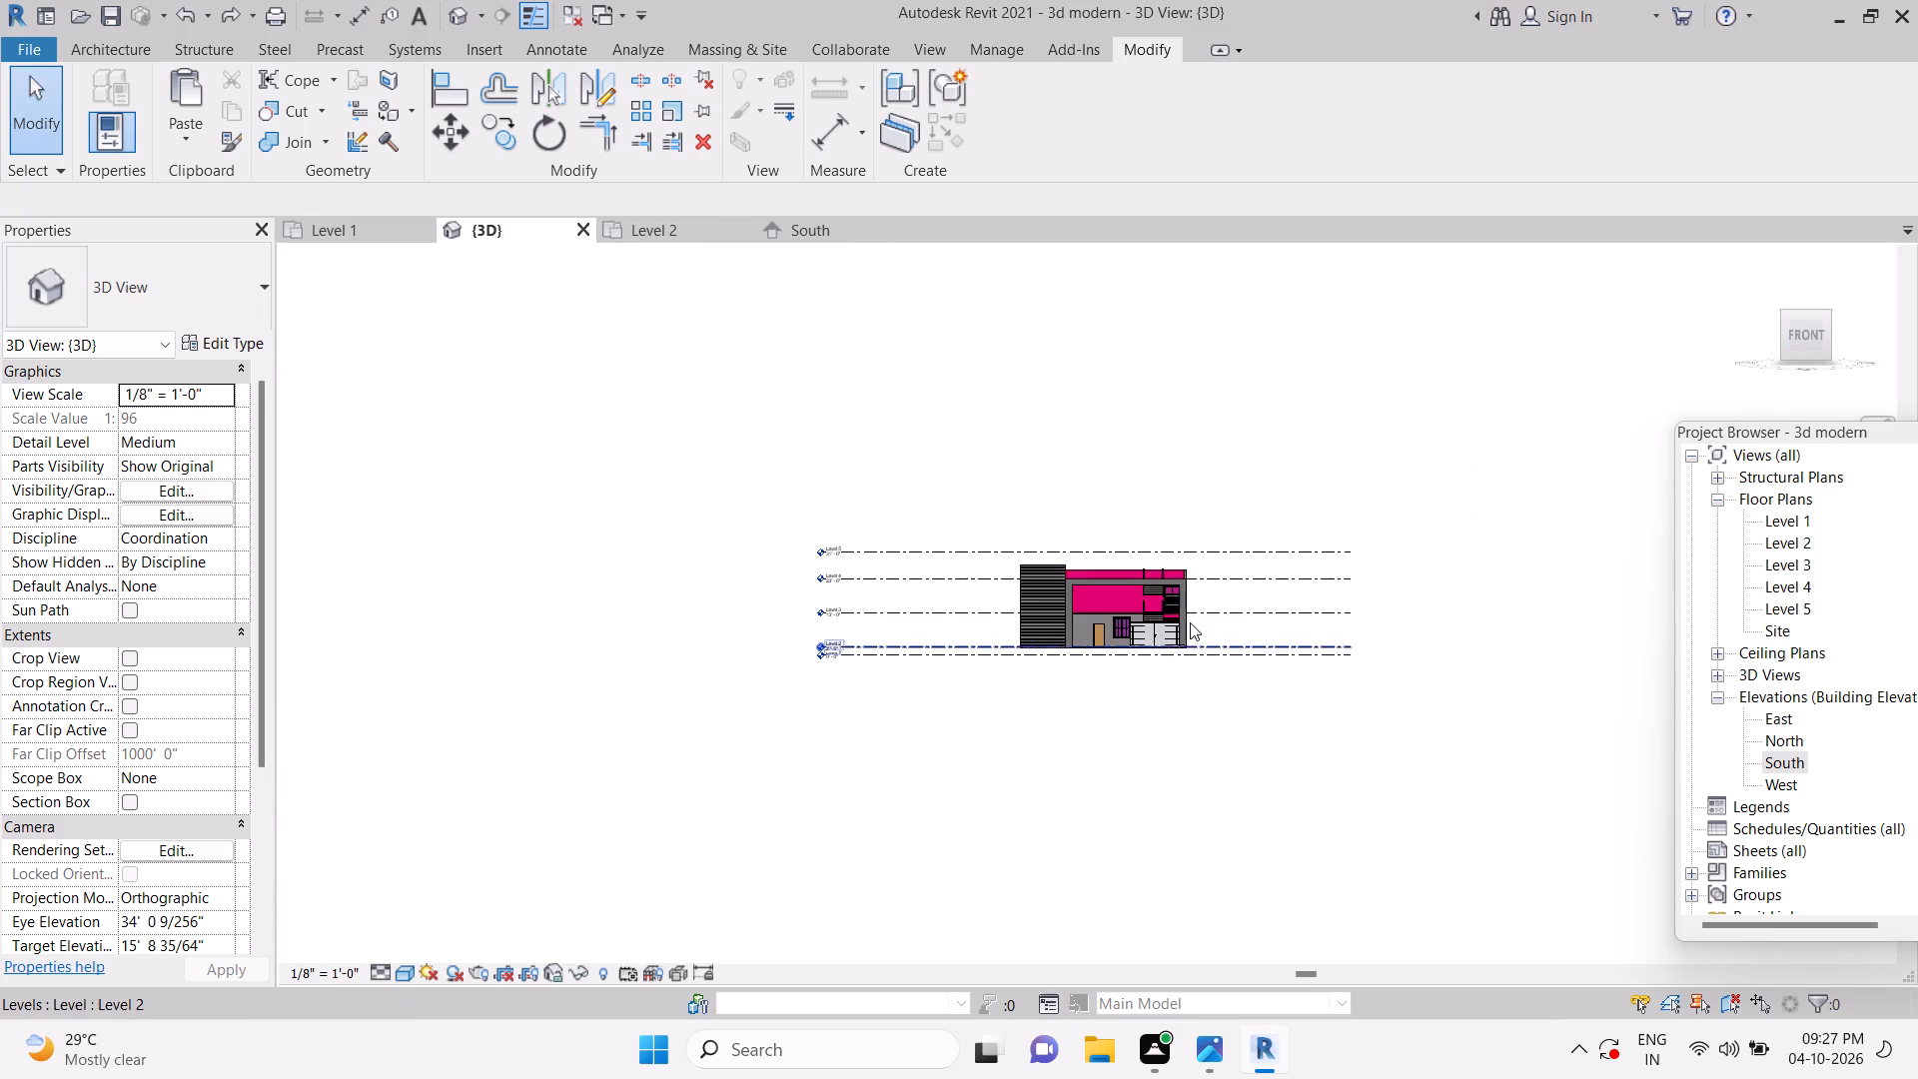
pyautogui.scroll(18, 1175, 642)
pyautogui.scroll(5, 1368, 686)
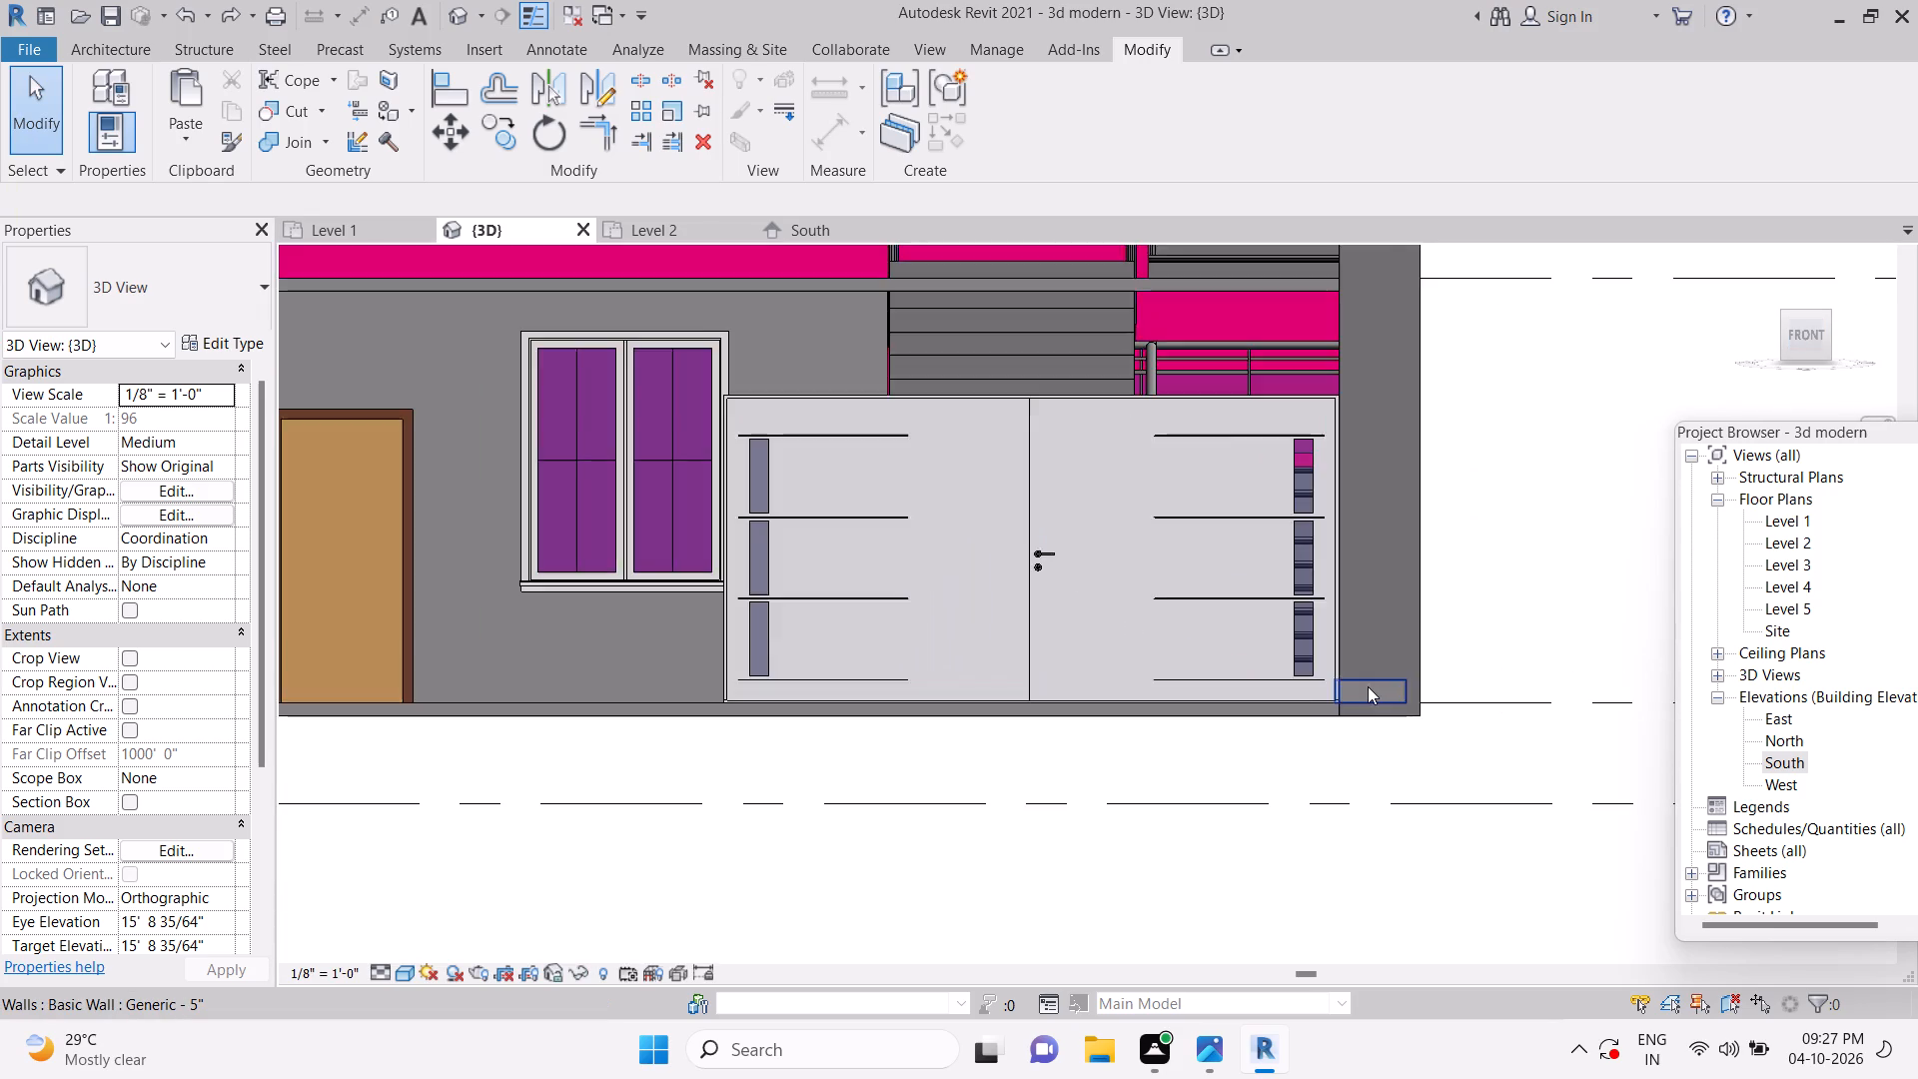
pyautogui.scroll(2, 1368, 686)
pyautogui.press('Escape')
pyautogui.click(1371, 677)
pyautogui.scroll(4, 1463, 703)
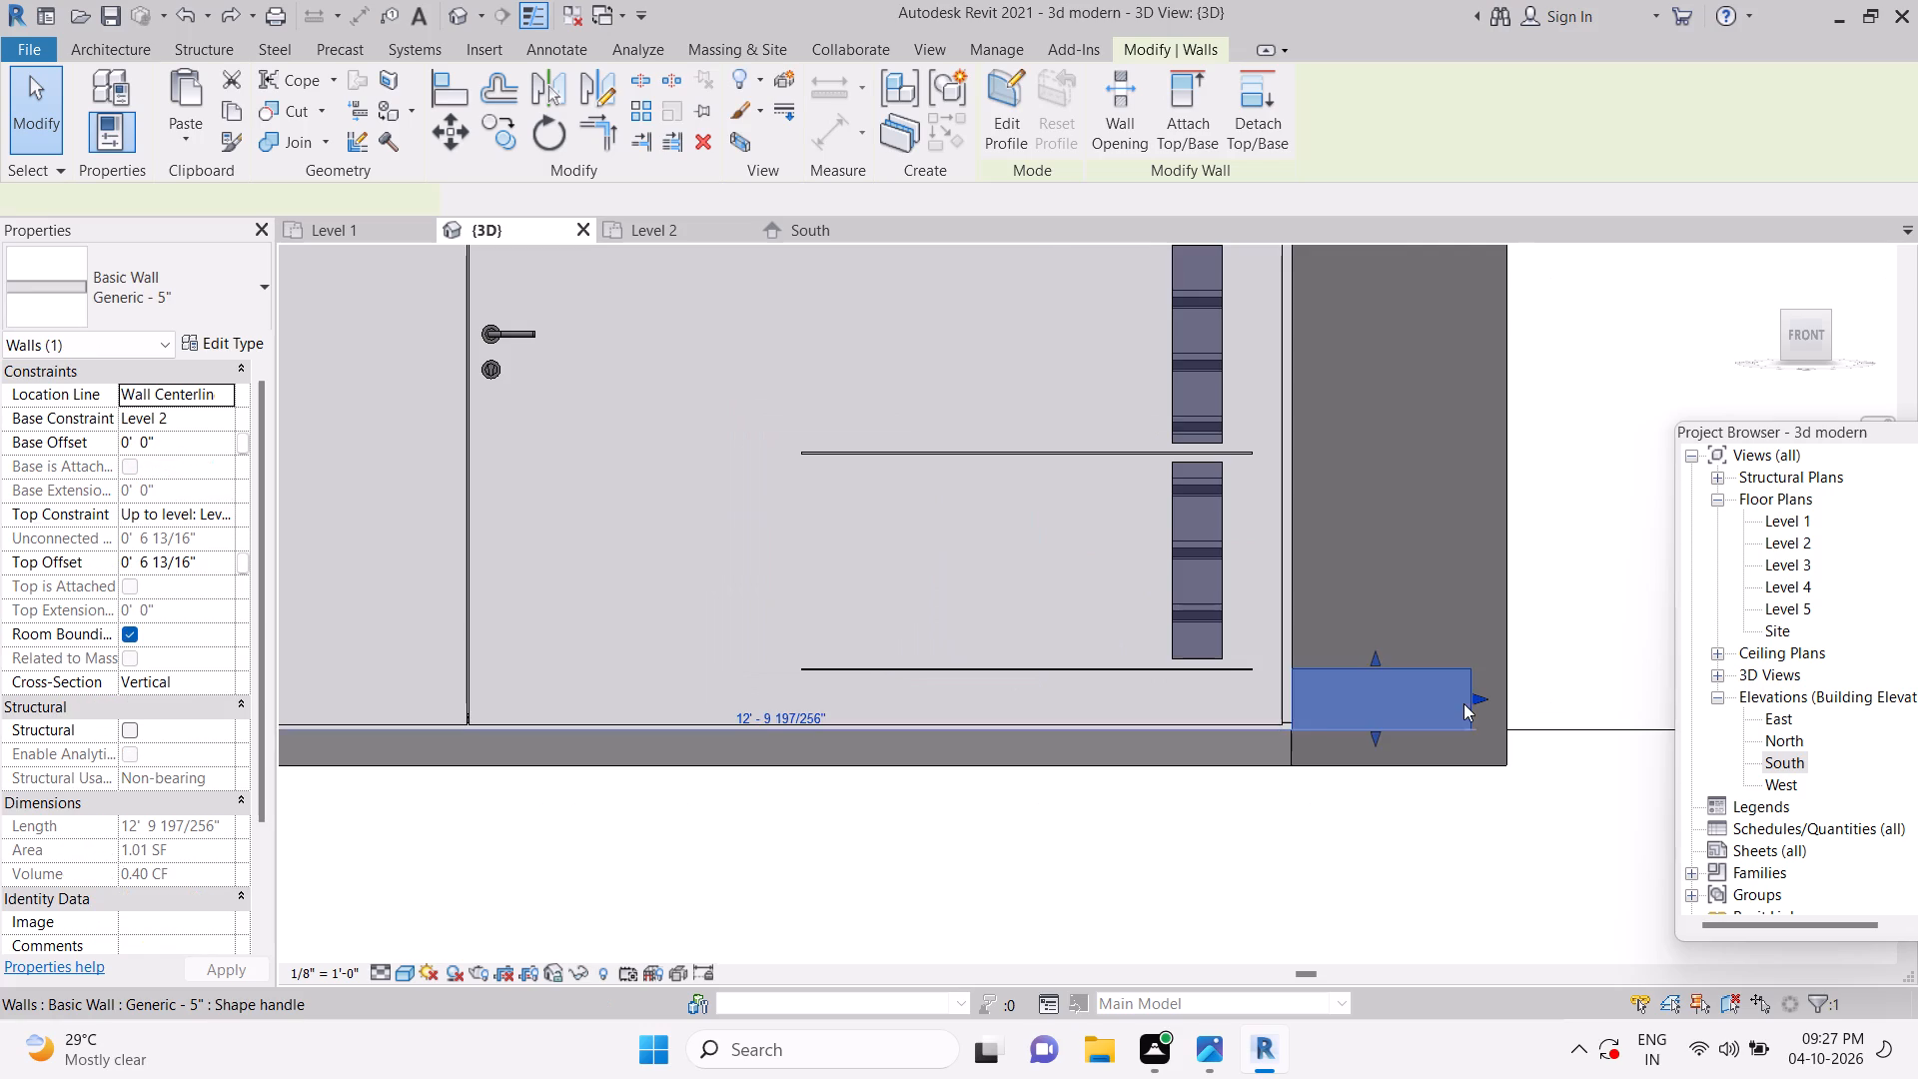
pyautogui.moveTo(1481, 696); pyautogui.dragTo(1199, 695)
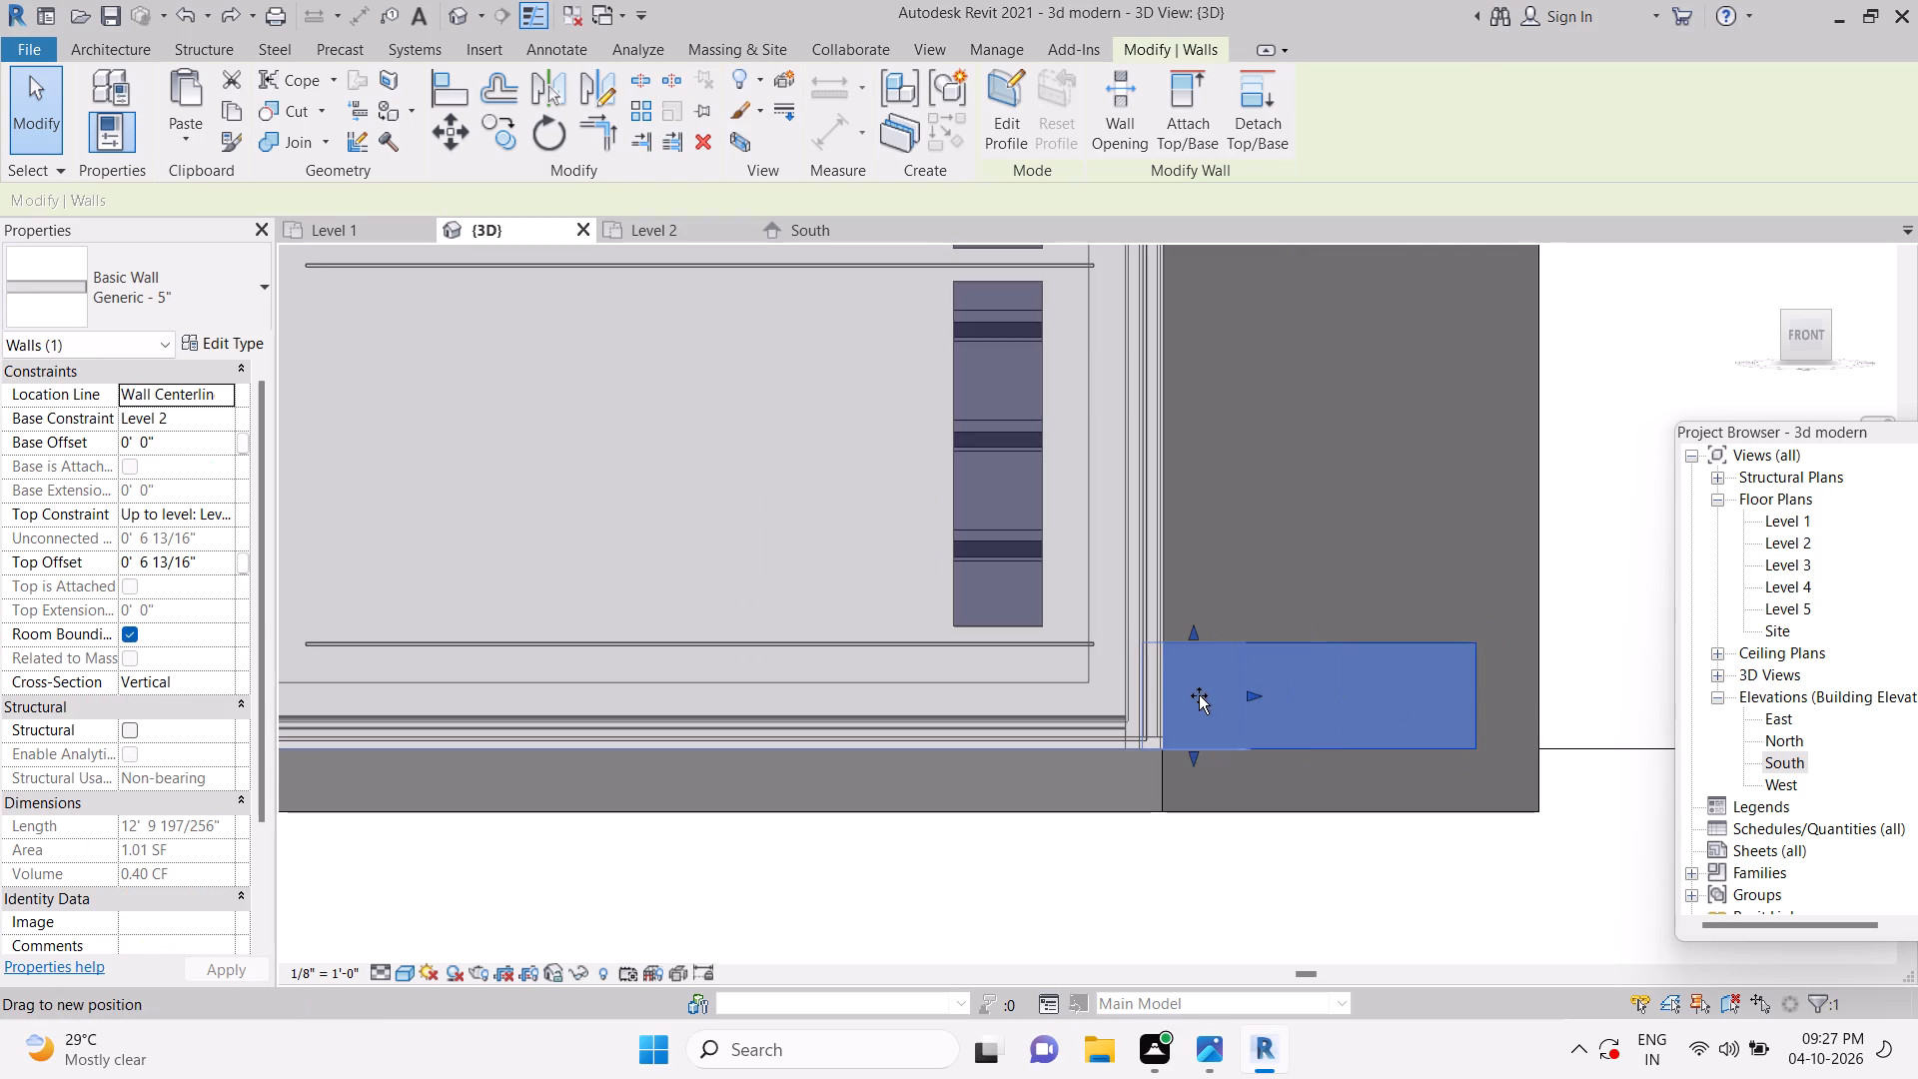
pyautogui.moveTo(1199, 695); pyautogui.dragTo(1184, 696)
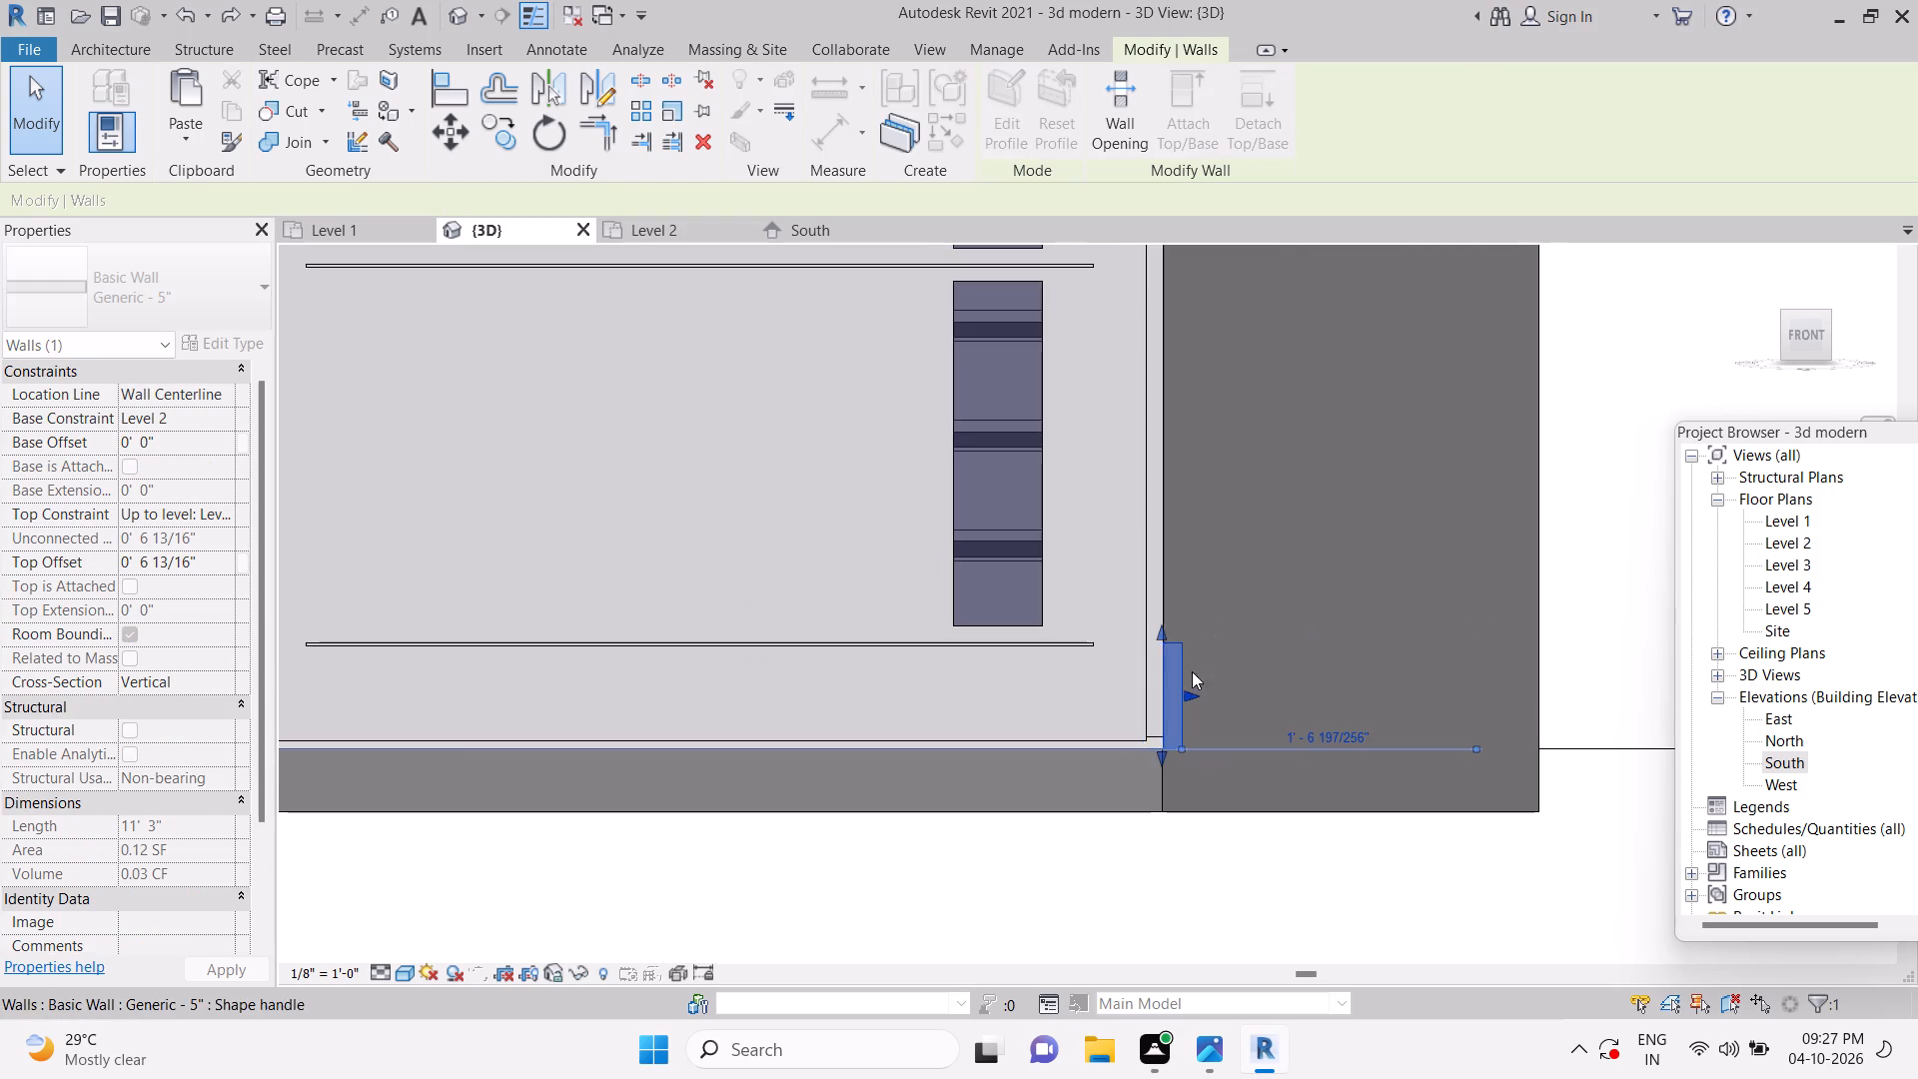
# Lower the top of the Generic - 5" wall in the pier's base to a top offset of about 0' 2 1/4".
pyautogui.scroll(12, 1175, 652)
pyautogui.moveTo(1217, 673); pyautogui.dragTo(1279, 477, button='middle')
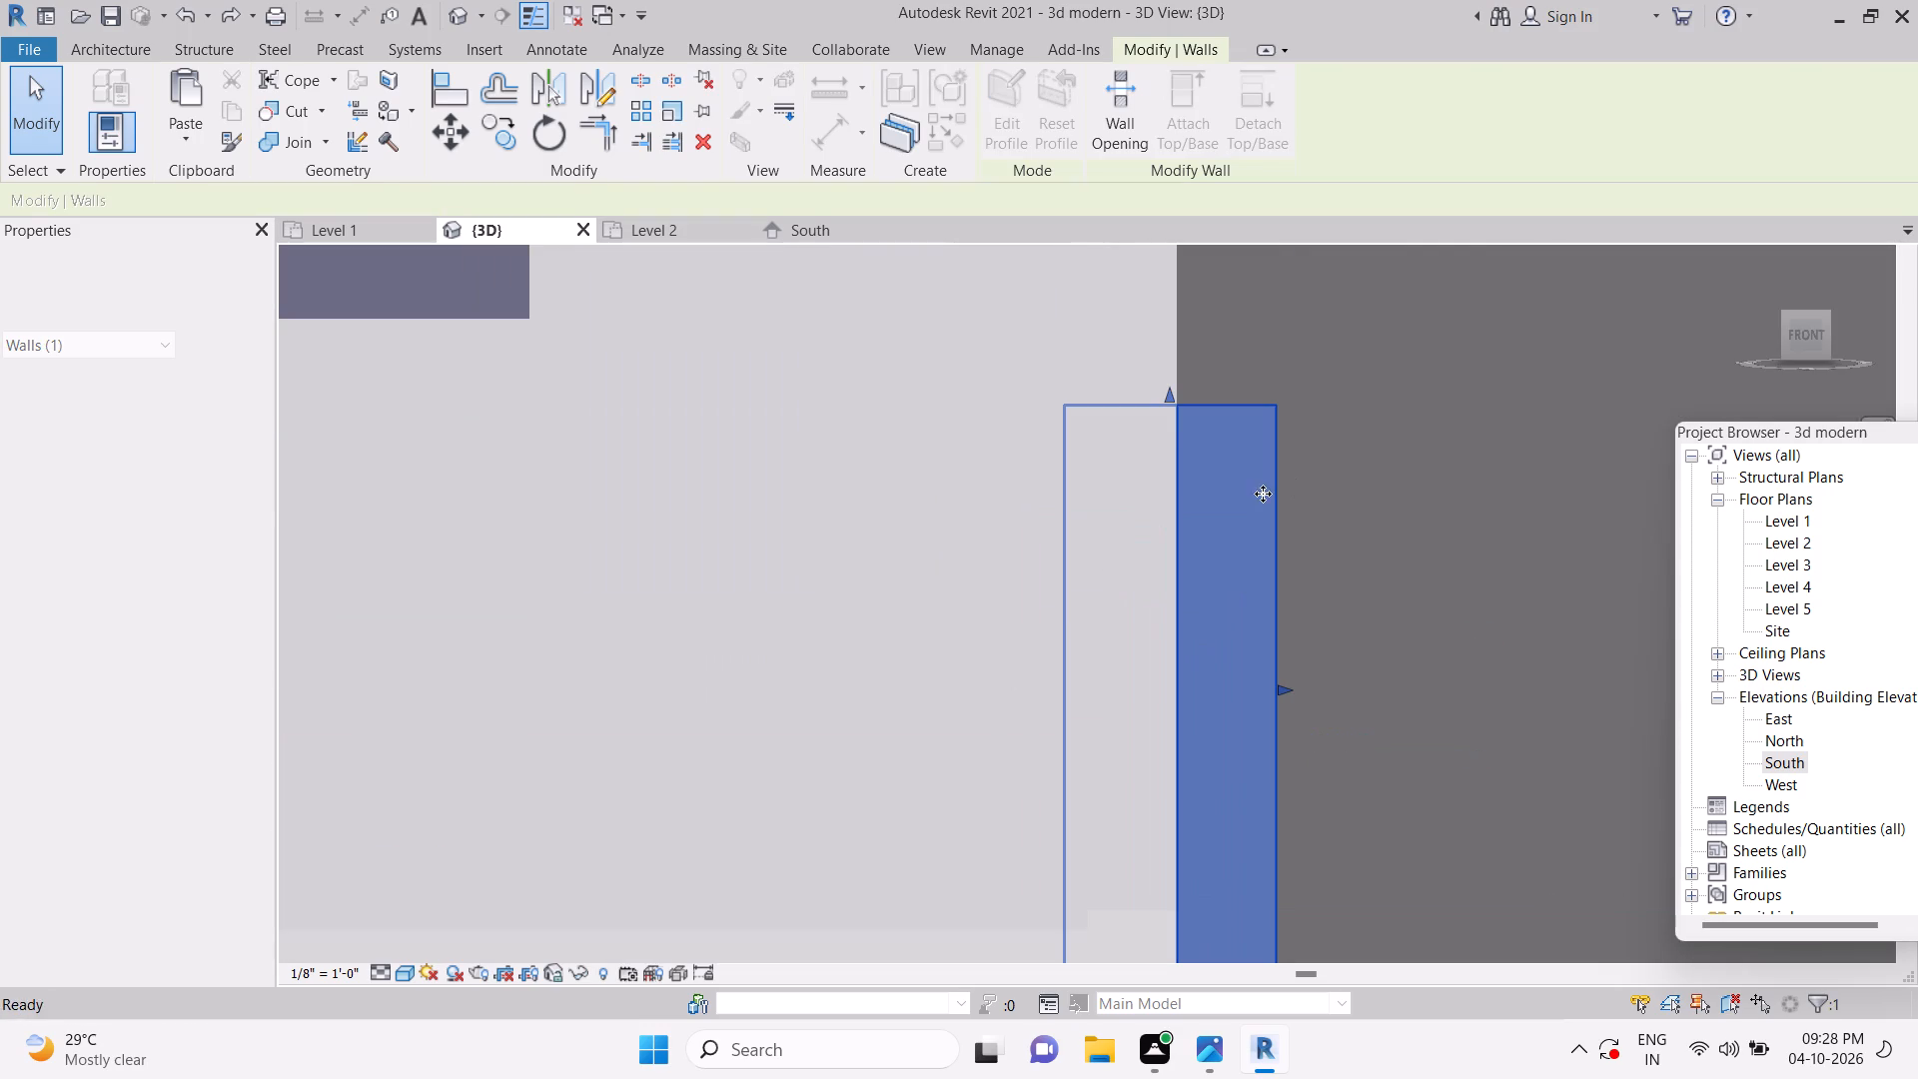
pyautogui.moveTo(1168, 402); pyautogui.dragTo(1167, 616)
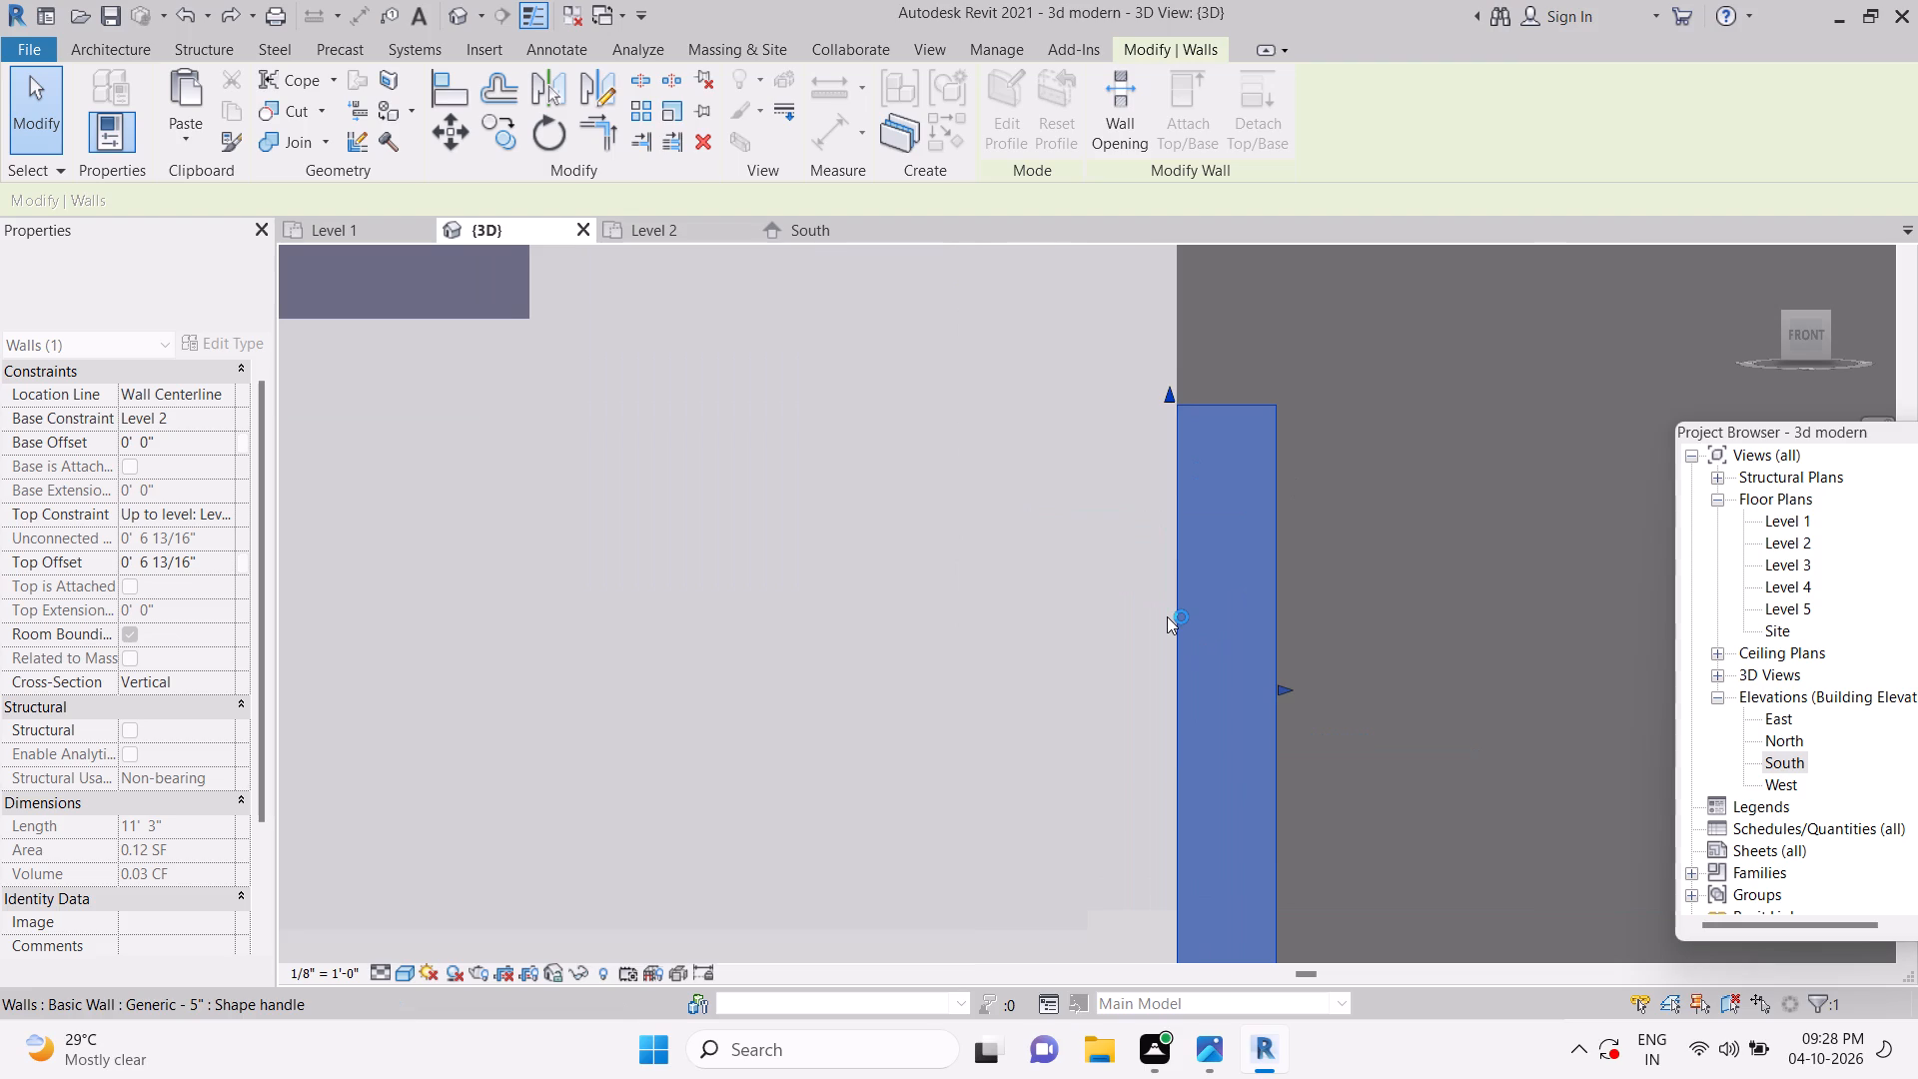
pyautogui.moveTo(1167, 616); pyautogui.dragTo(1166, 789)
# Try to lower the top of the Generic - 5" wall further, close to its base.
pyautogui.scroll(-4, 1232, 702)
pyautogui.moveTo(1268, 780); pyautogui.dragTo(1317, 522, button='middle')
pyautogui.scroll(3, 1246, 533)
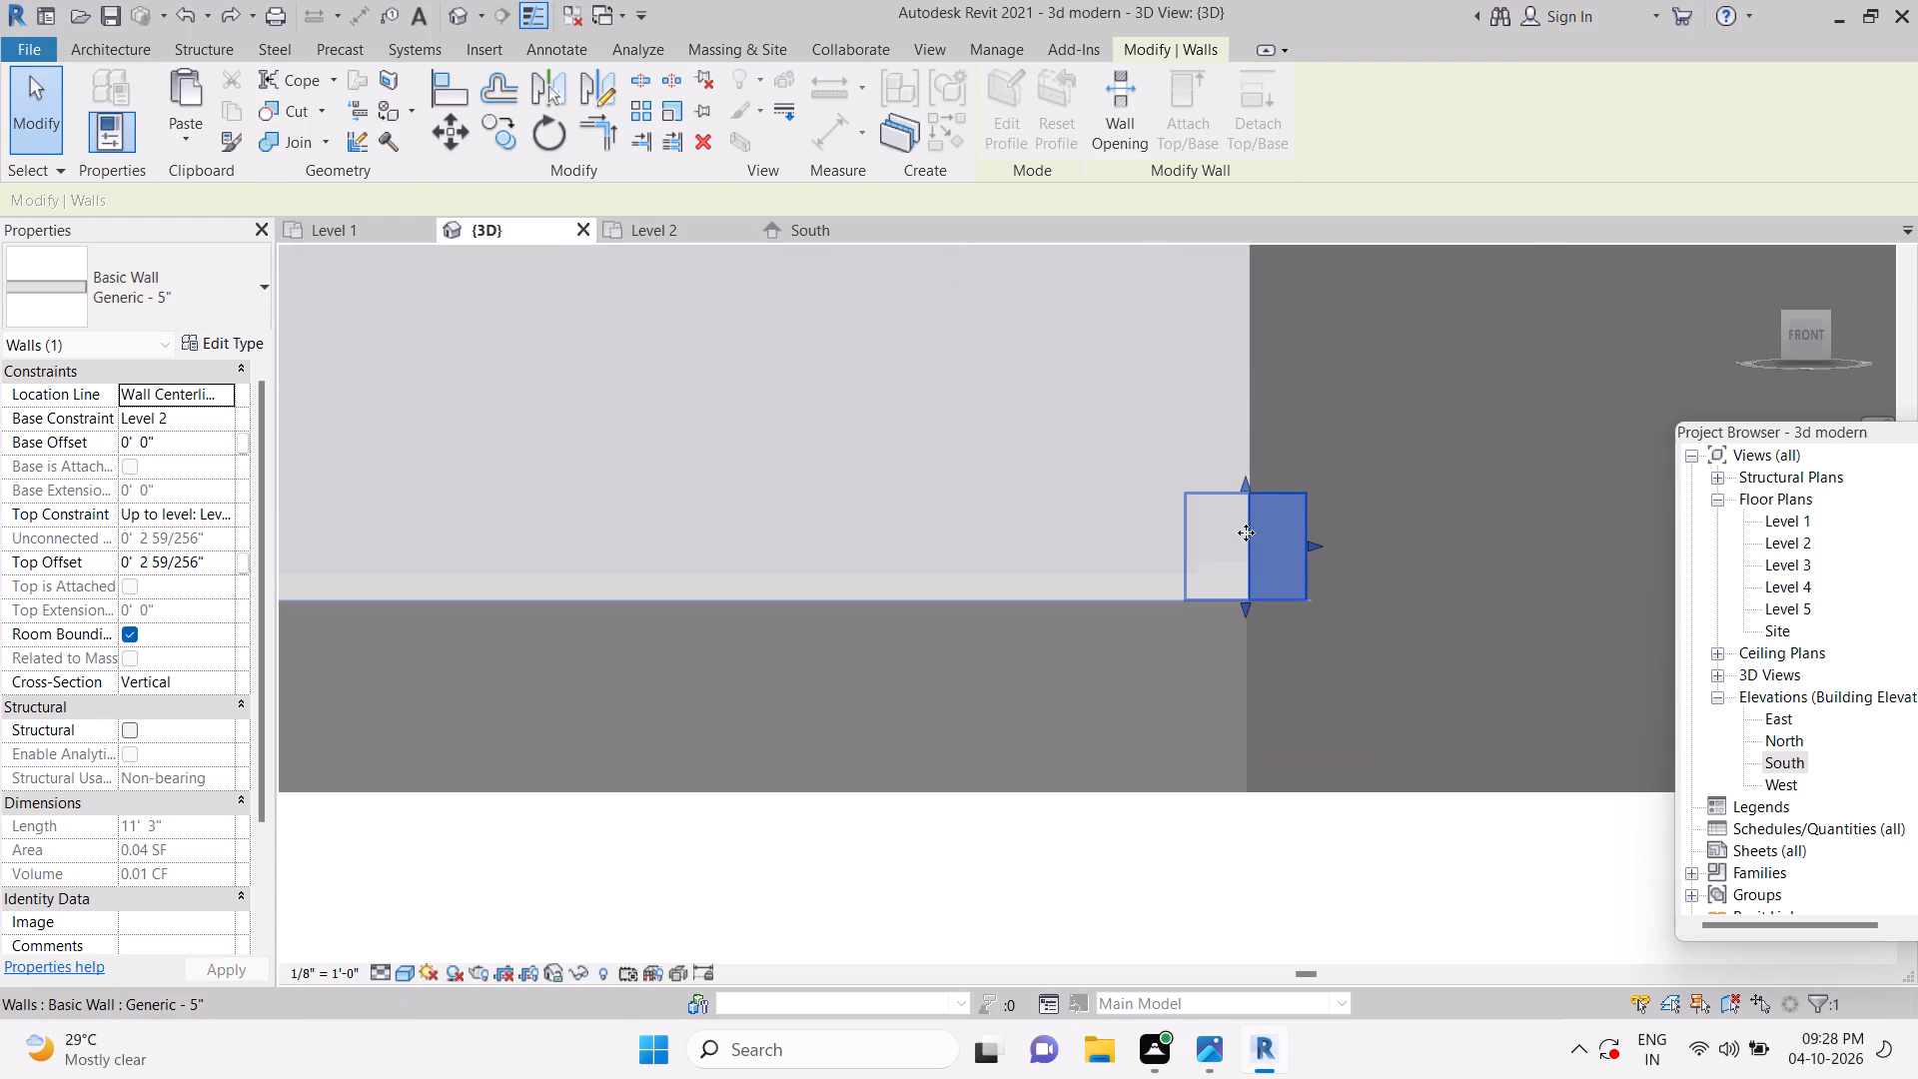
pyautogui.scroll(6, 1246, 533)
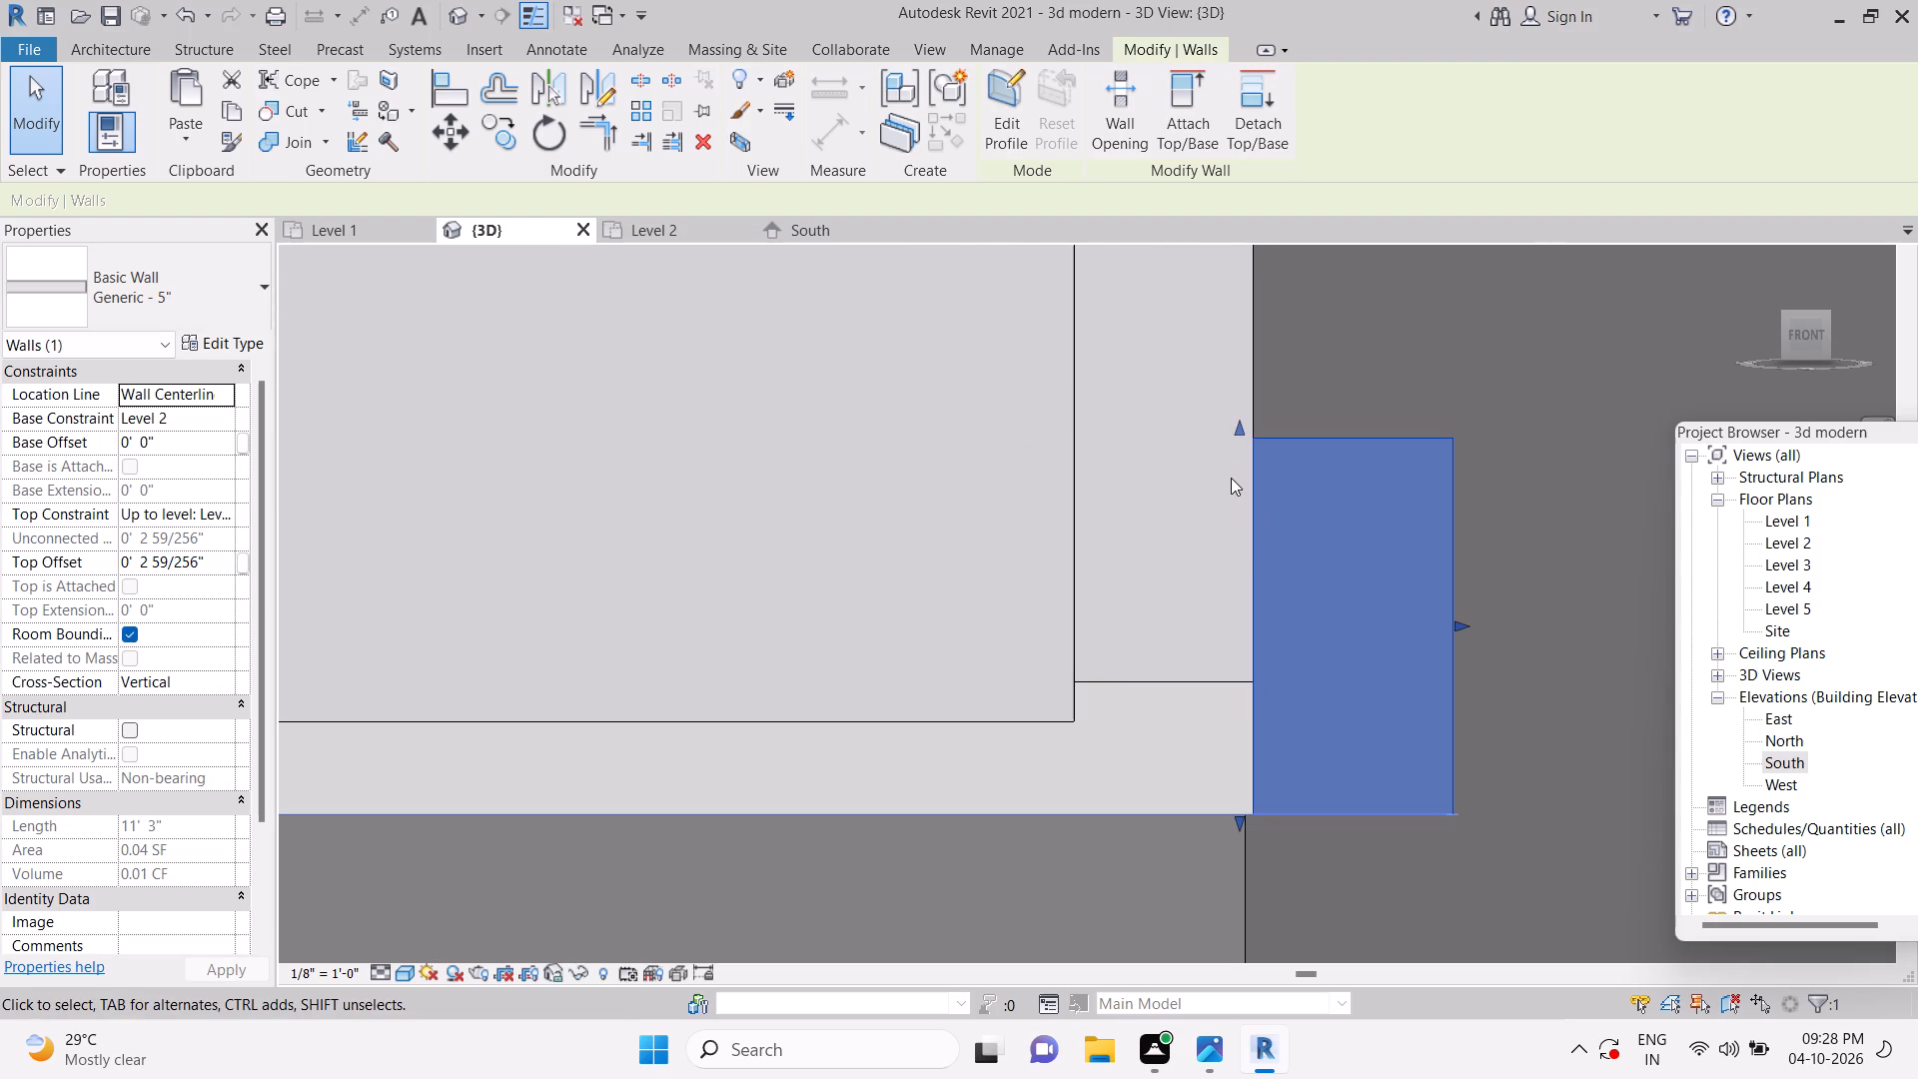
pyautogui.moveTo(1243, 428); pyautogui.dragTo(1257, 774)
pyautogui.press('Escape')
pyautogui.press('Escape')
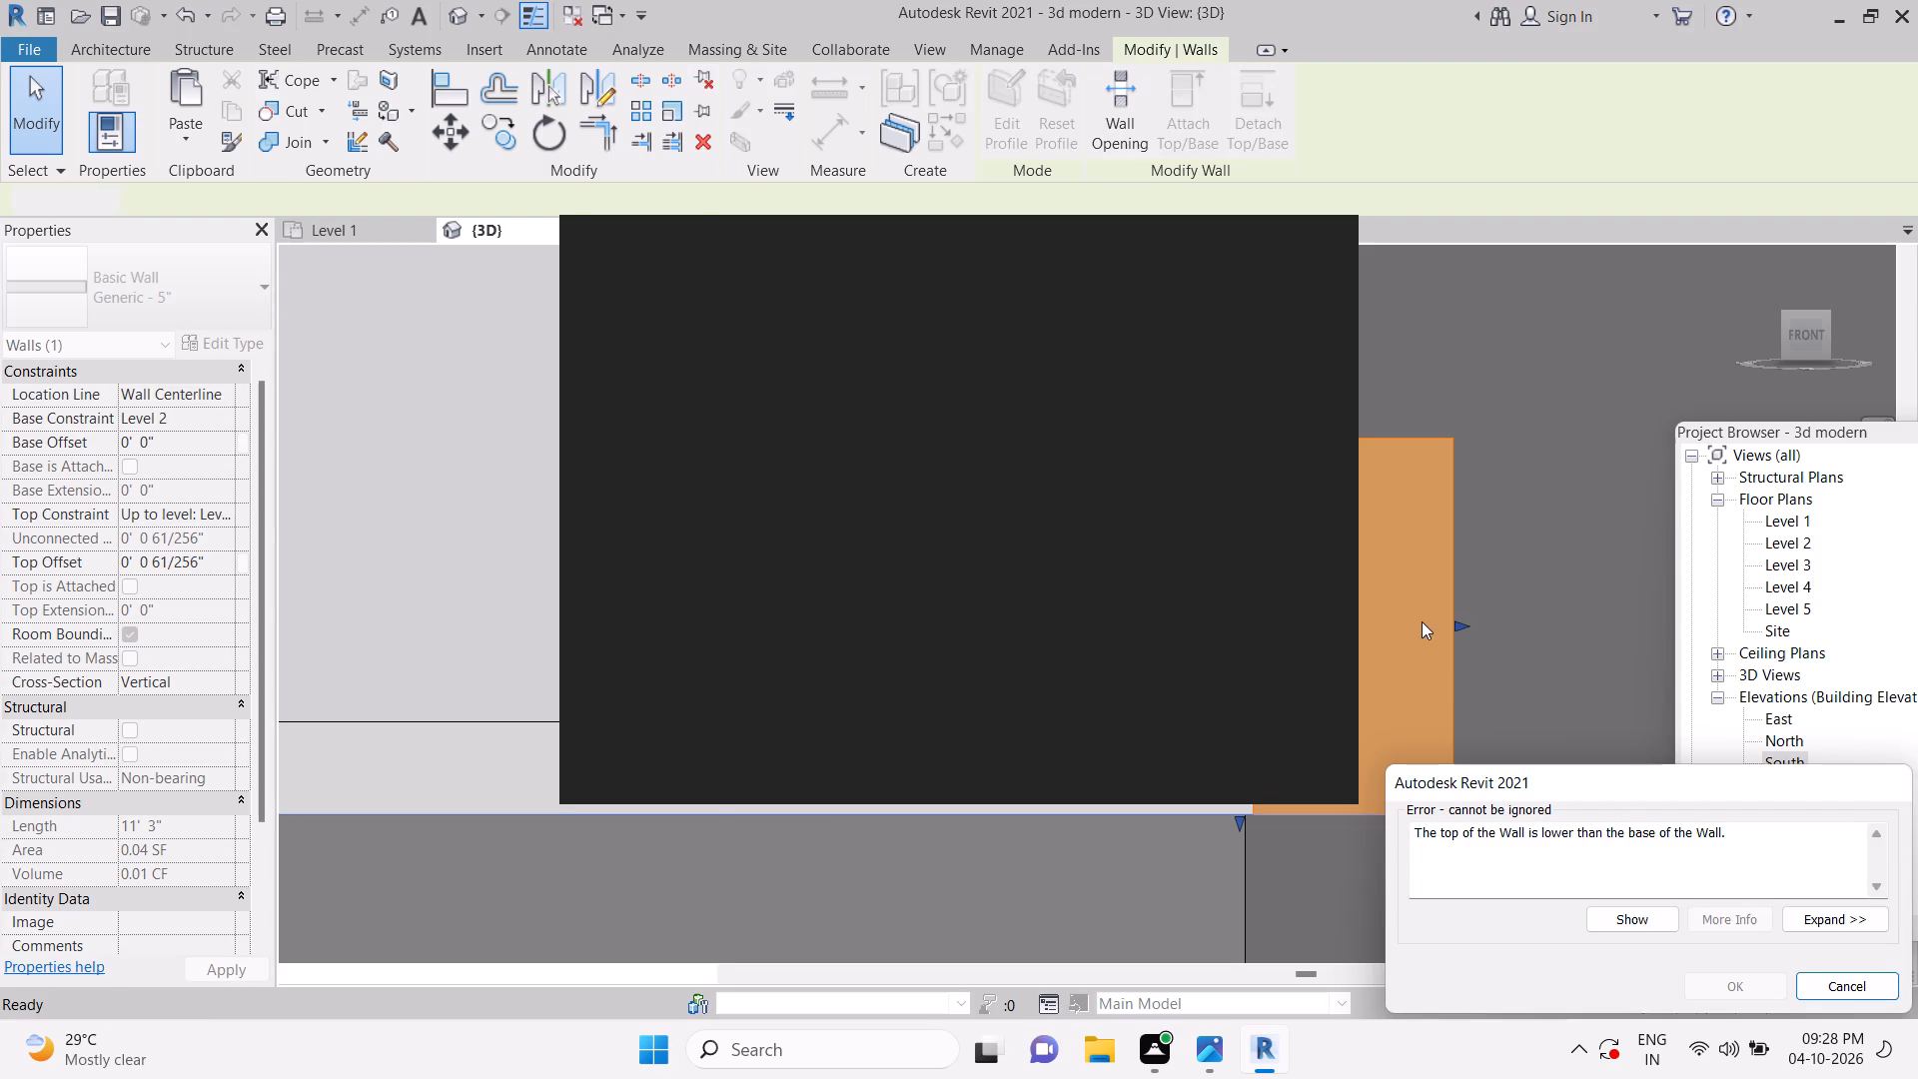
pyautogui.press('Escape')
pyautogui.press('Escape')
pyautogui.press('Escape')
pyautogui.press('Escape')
# Pull the end of the Generic - 5" wall farther back toward the double door's frame, shortening the wall to about 11' 2".
pyautogui.click(1451, 477)
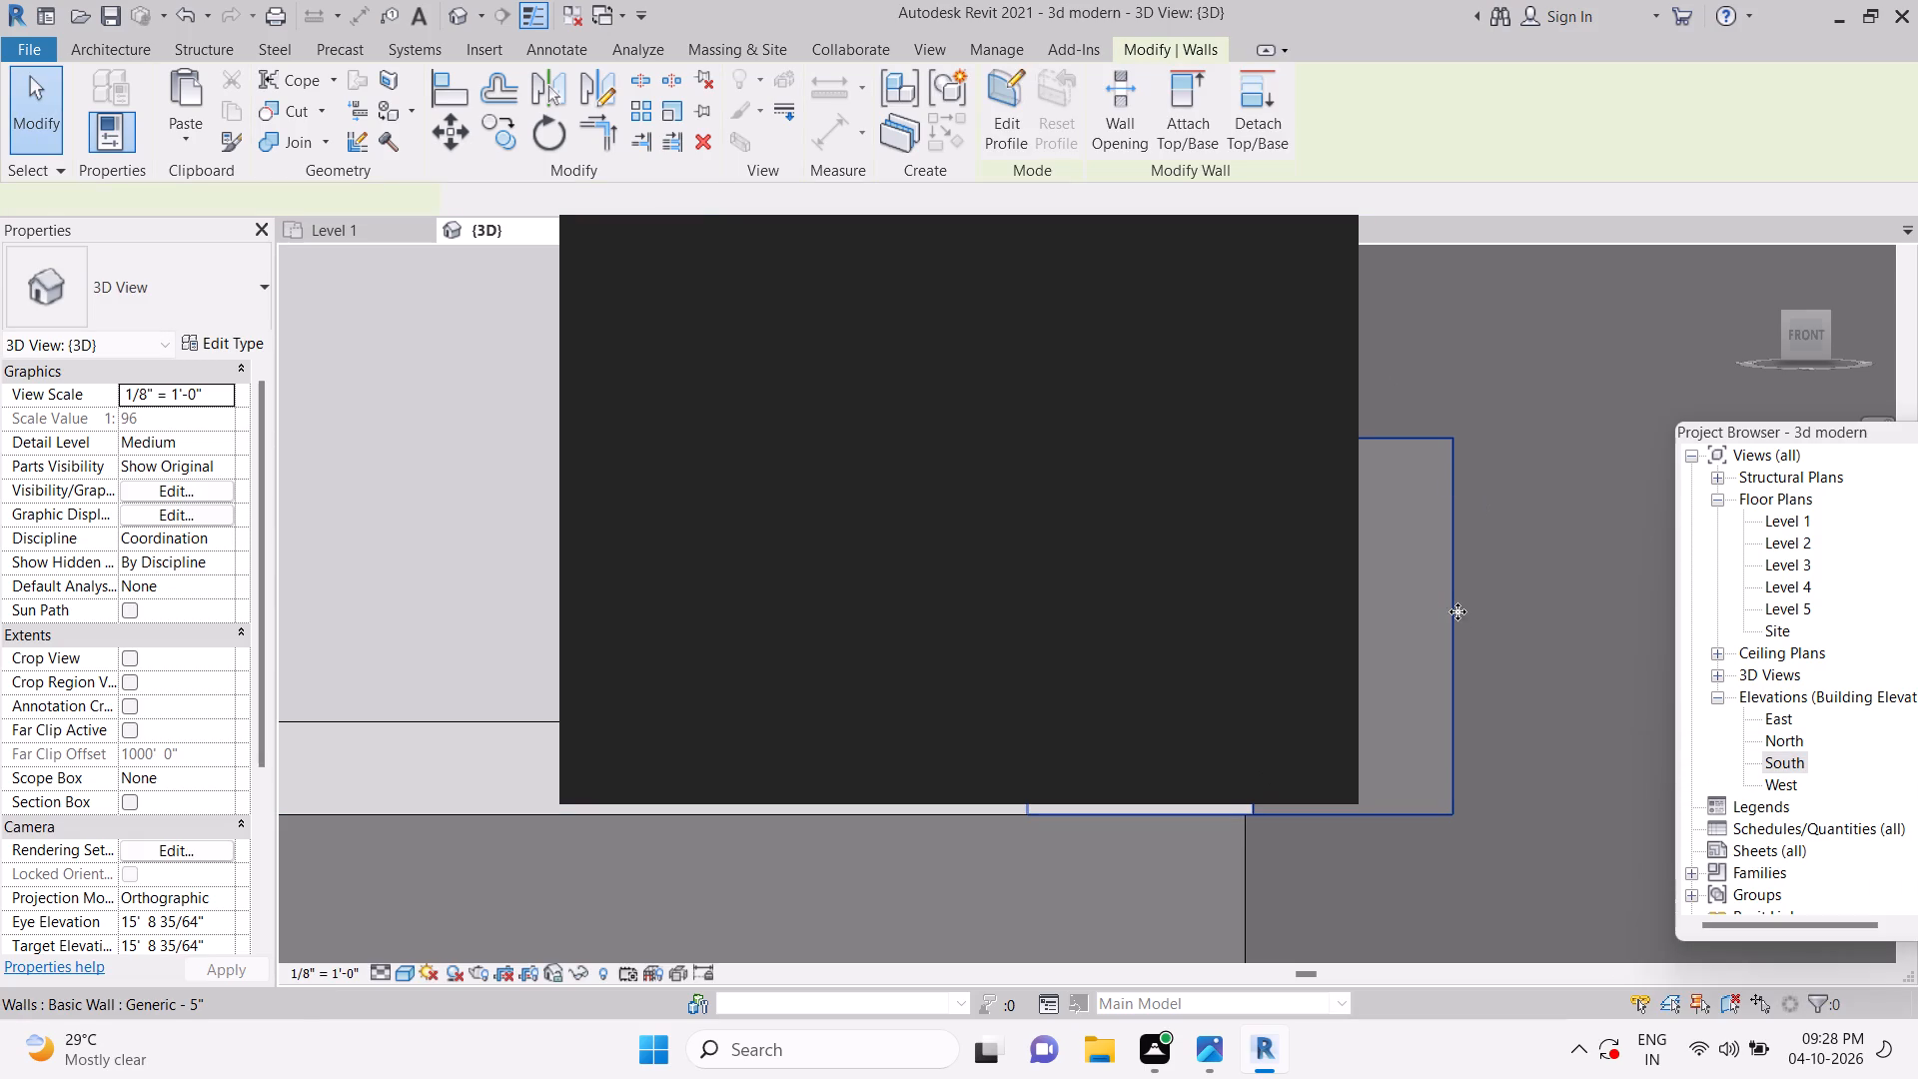
pyautogui.moveTo(1461, 622); pyautogui.dragTo(1373, 623)
pyautogui.press('Escape')
pyautogui.press('Escape')
pyautogui.press('Escape')
pyautogui.scroll(-5, 1437, 532)
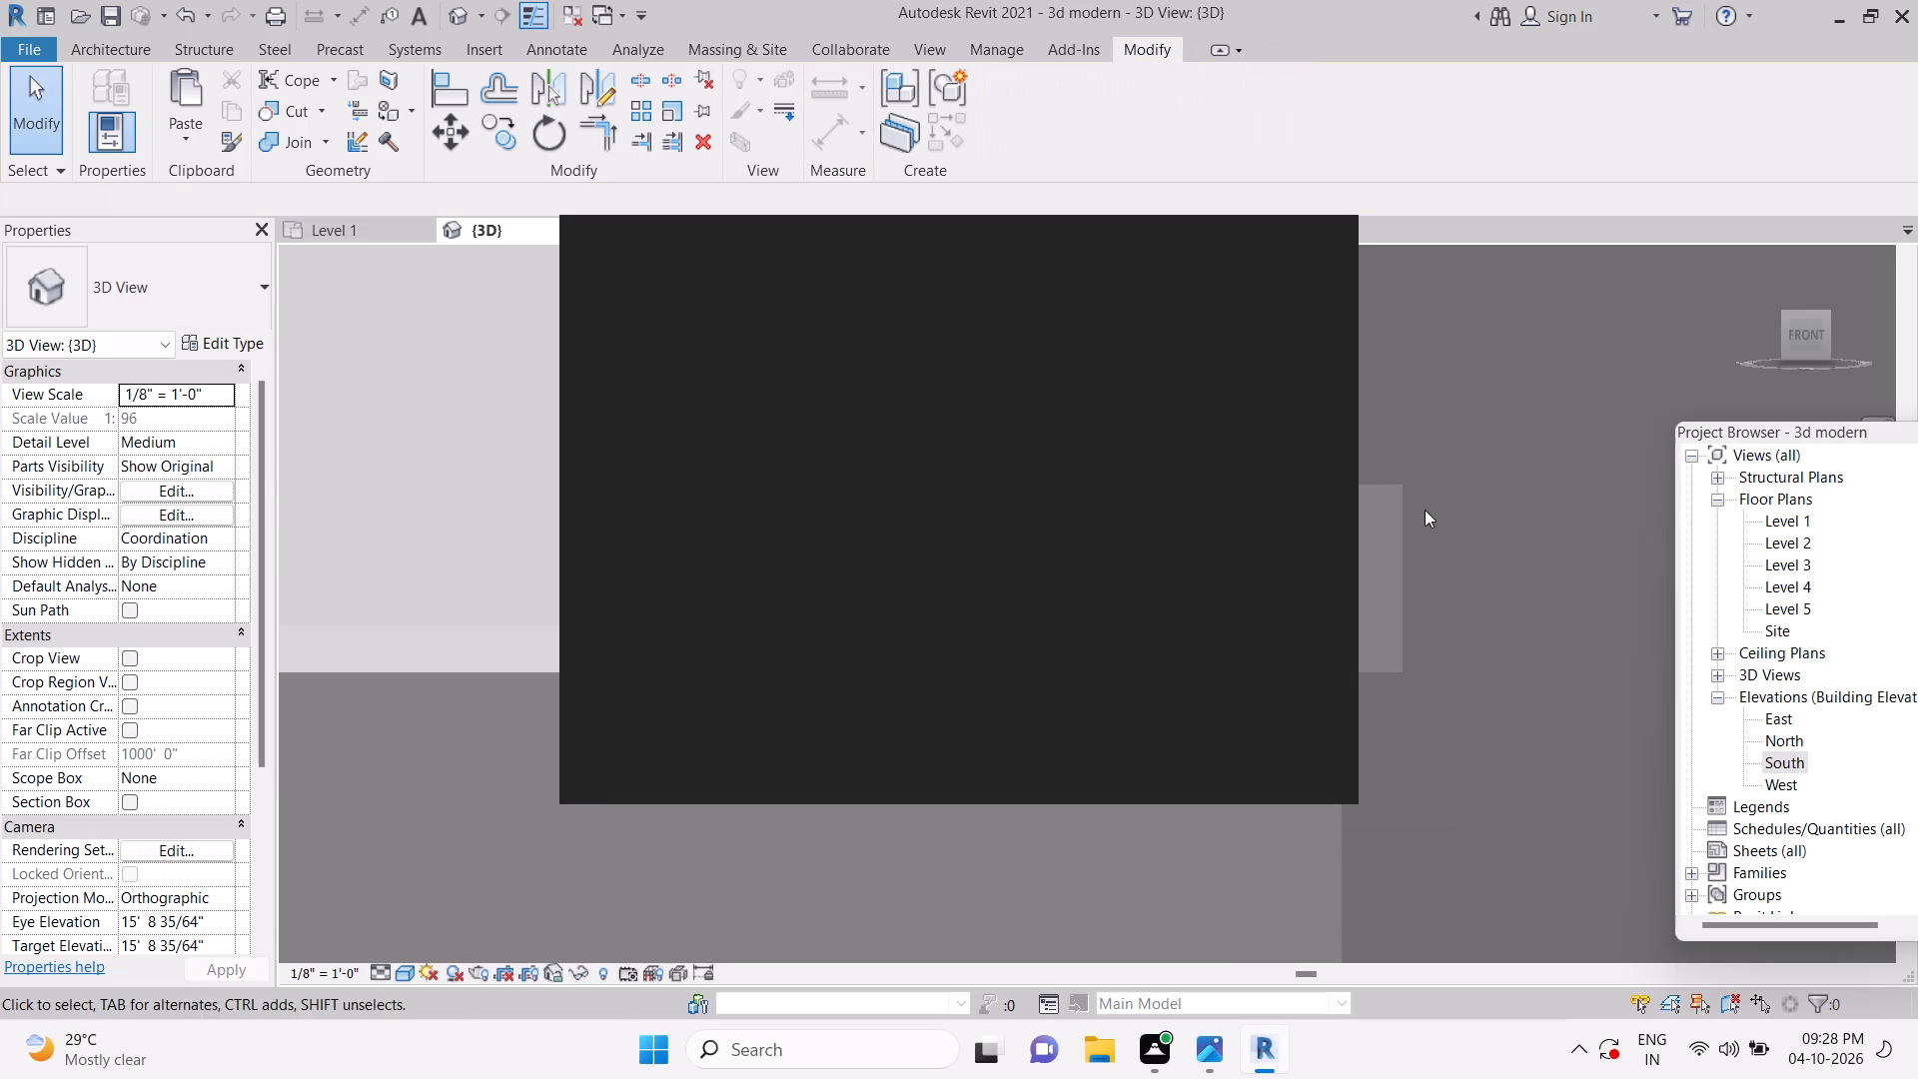
pyautogui.moveTo(1389, 502); pyautogui.dragTo(1523, 489, button='middle')
pyautogui.press('Escape')
pyautogui.click(1528, 518)
pyautogui.scroll(6, 1538, 575)
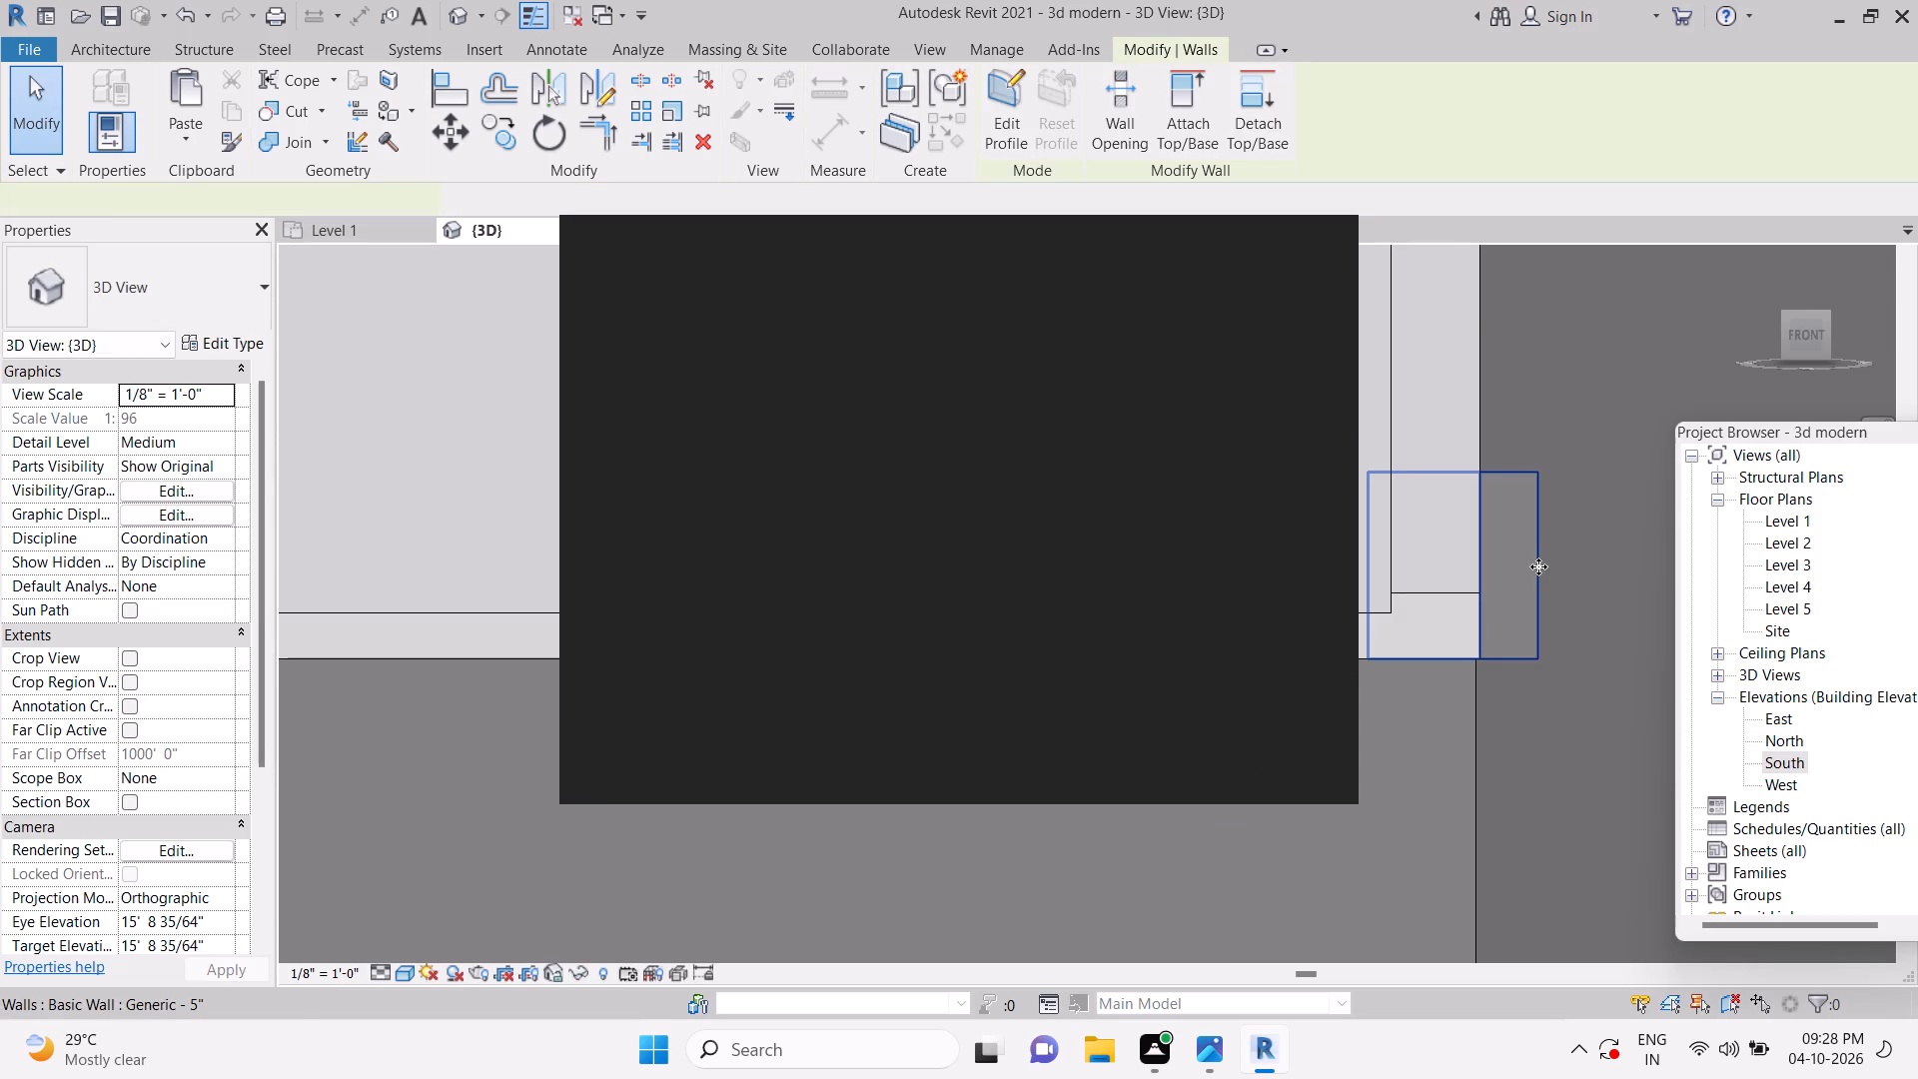
pyautogui.moveTo(1543, 545); pyautogui.dragTo(1474, 549)
pyautogui.press('Escape')
pyautogui.press('Escape')
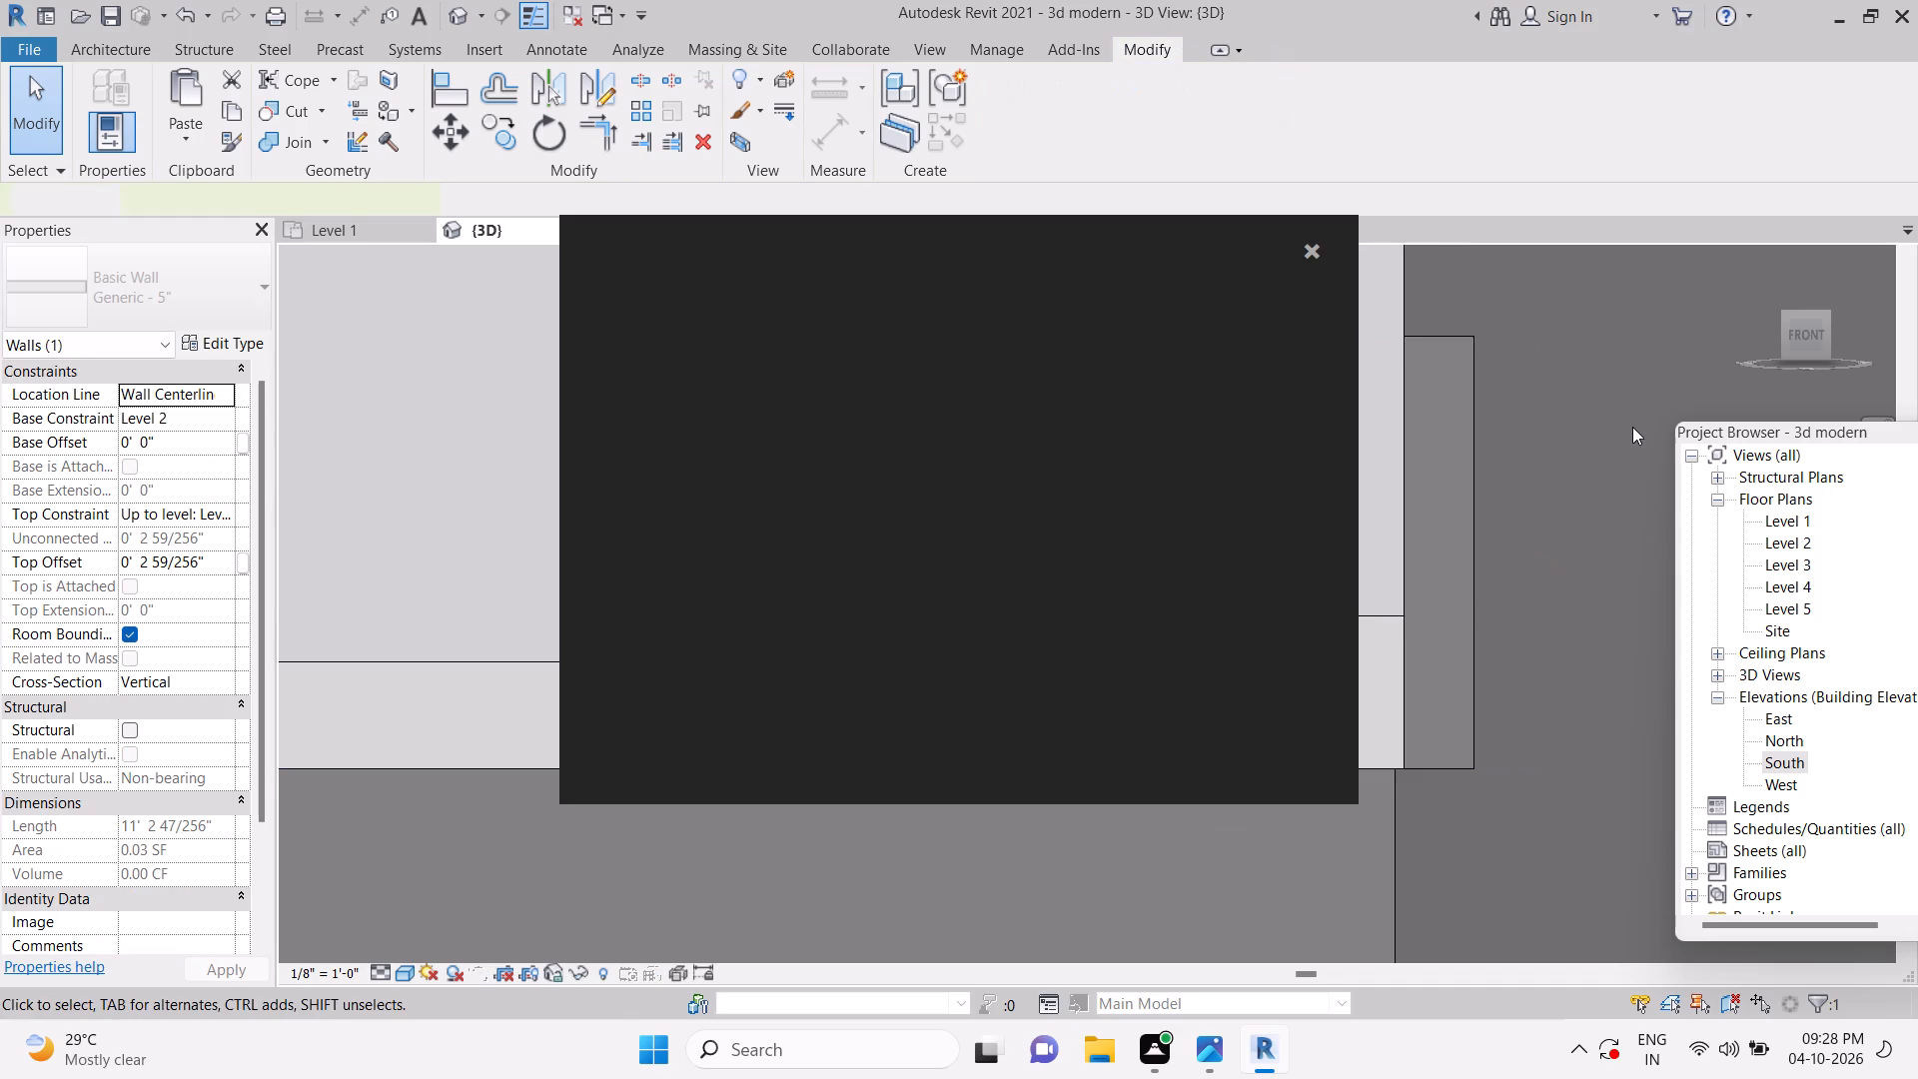
pyautogui.press('Escape')
pyautogui.press('Escape')
pyautogui.click(1305, 257)
pyautogui.press('Escape')
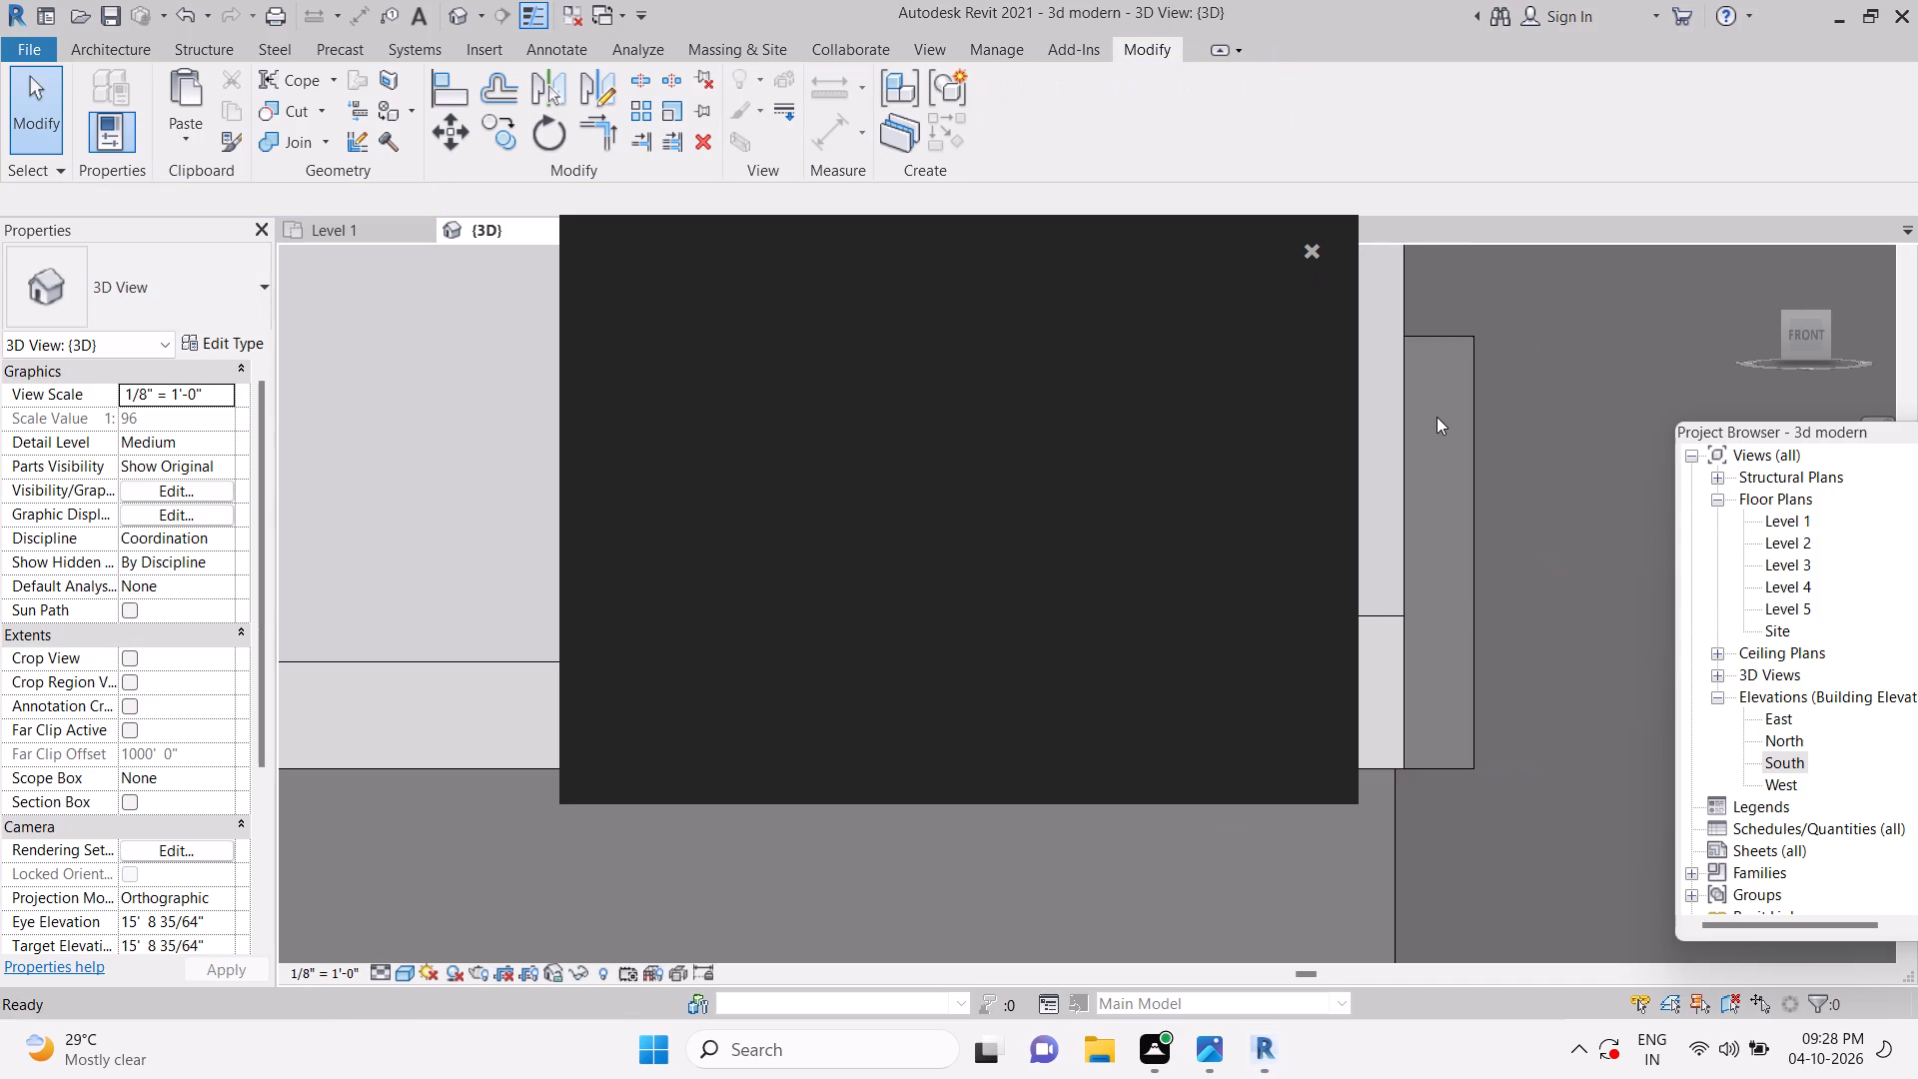
pyautogui.press('Escape')
pyautogui.press('Escape')
pyautogui.scroll(-3, 1430, 497)
pyautogui.press('Escape')
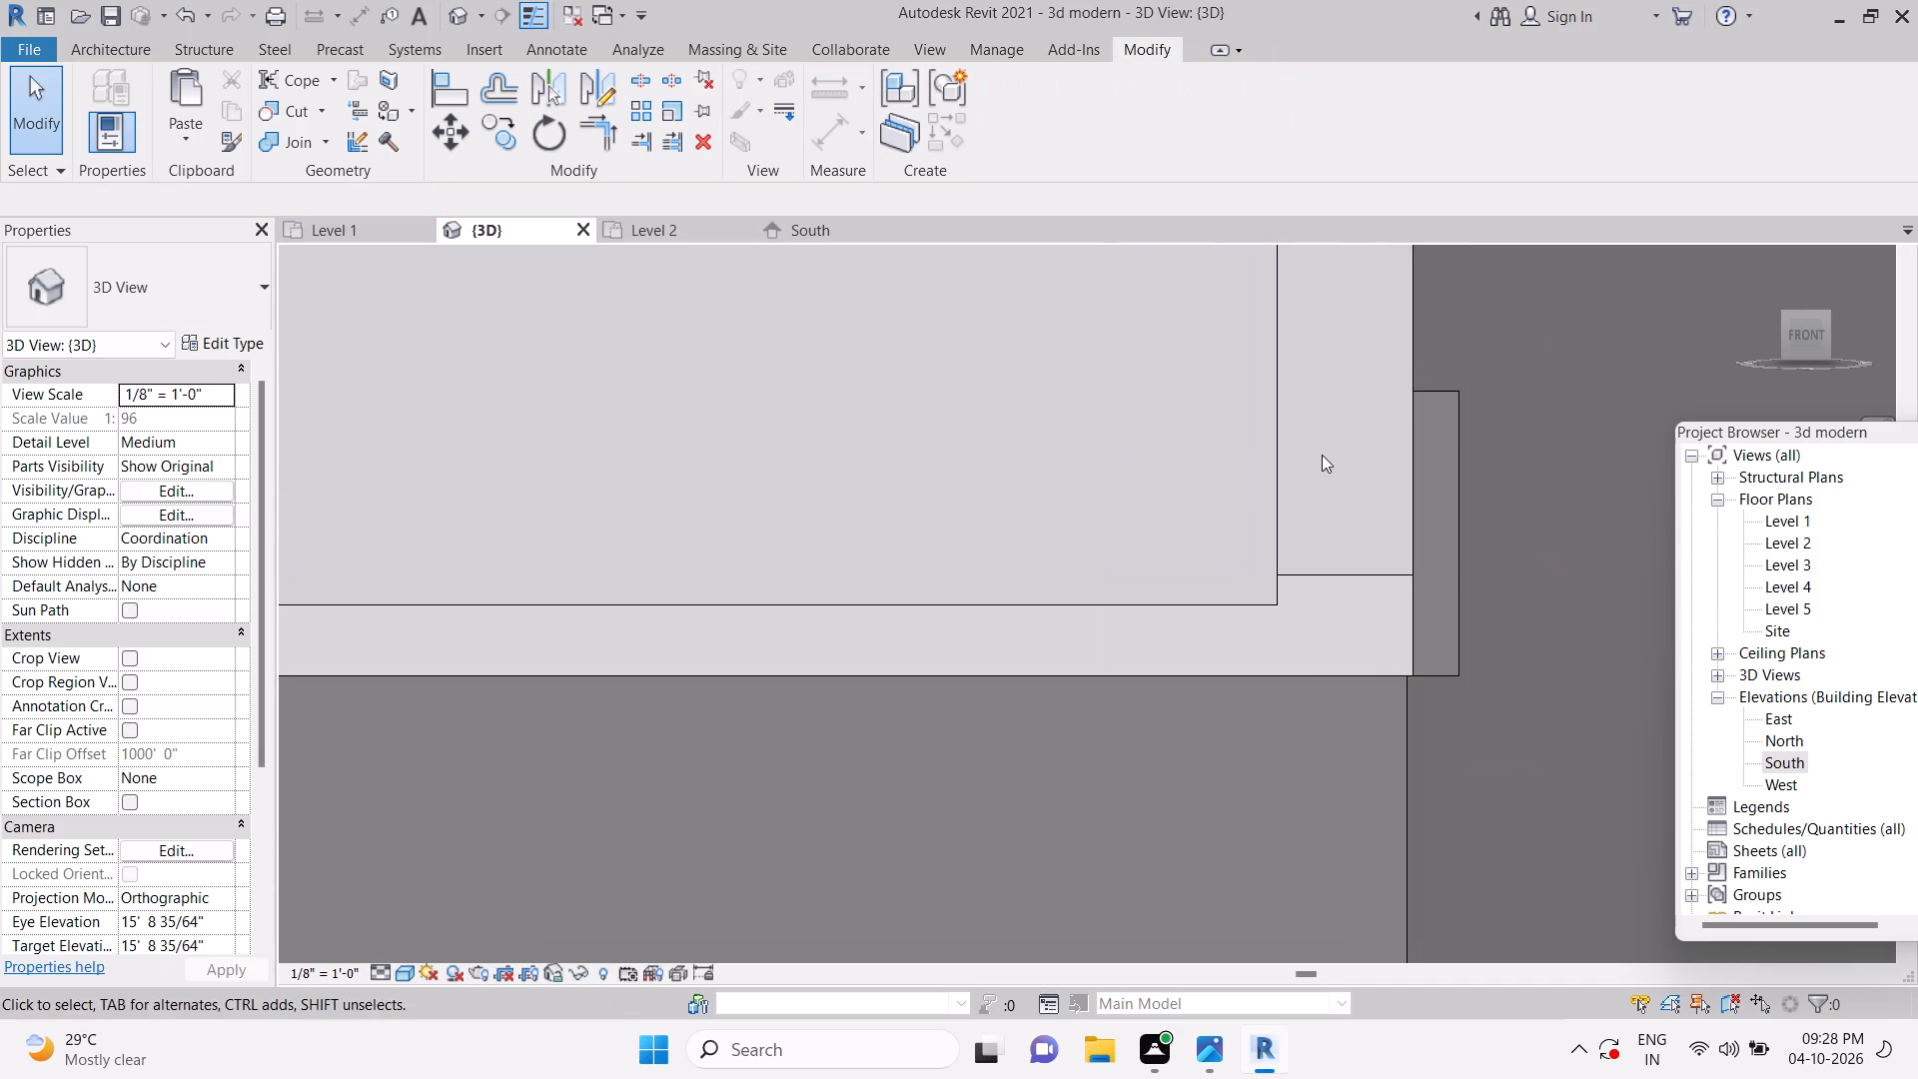
pyautogui.press('Escape')
pyautogui.press('Escape')
pyautogui.press('Escape')
# Save the project.
pyautogui.scroll(-3, 1241, 469)
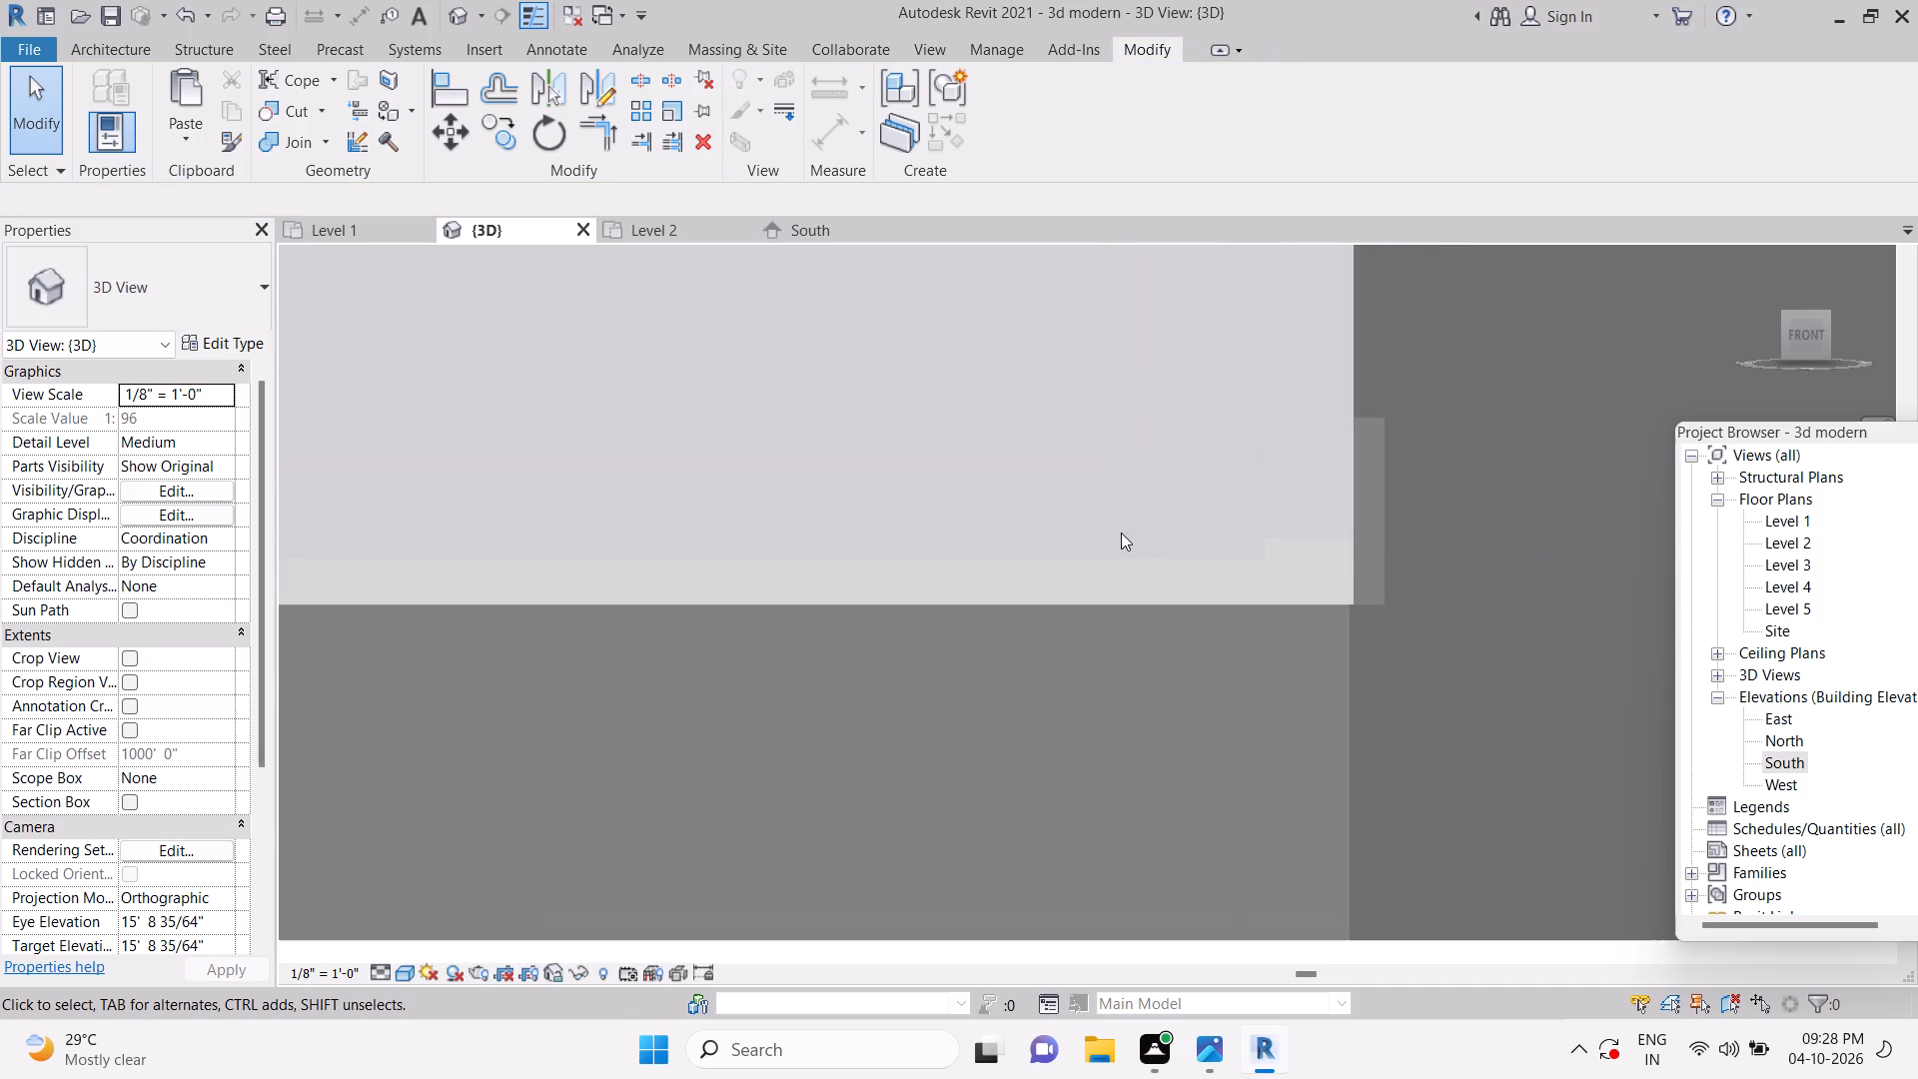
pyautogui.moveTo(1121, 533); pyautogui.dragTo(1332, 551, button='middle')
pyautogui.hotkey('ctrl', 's')
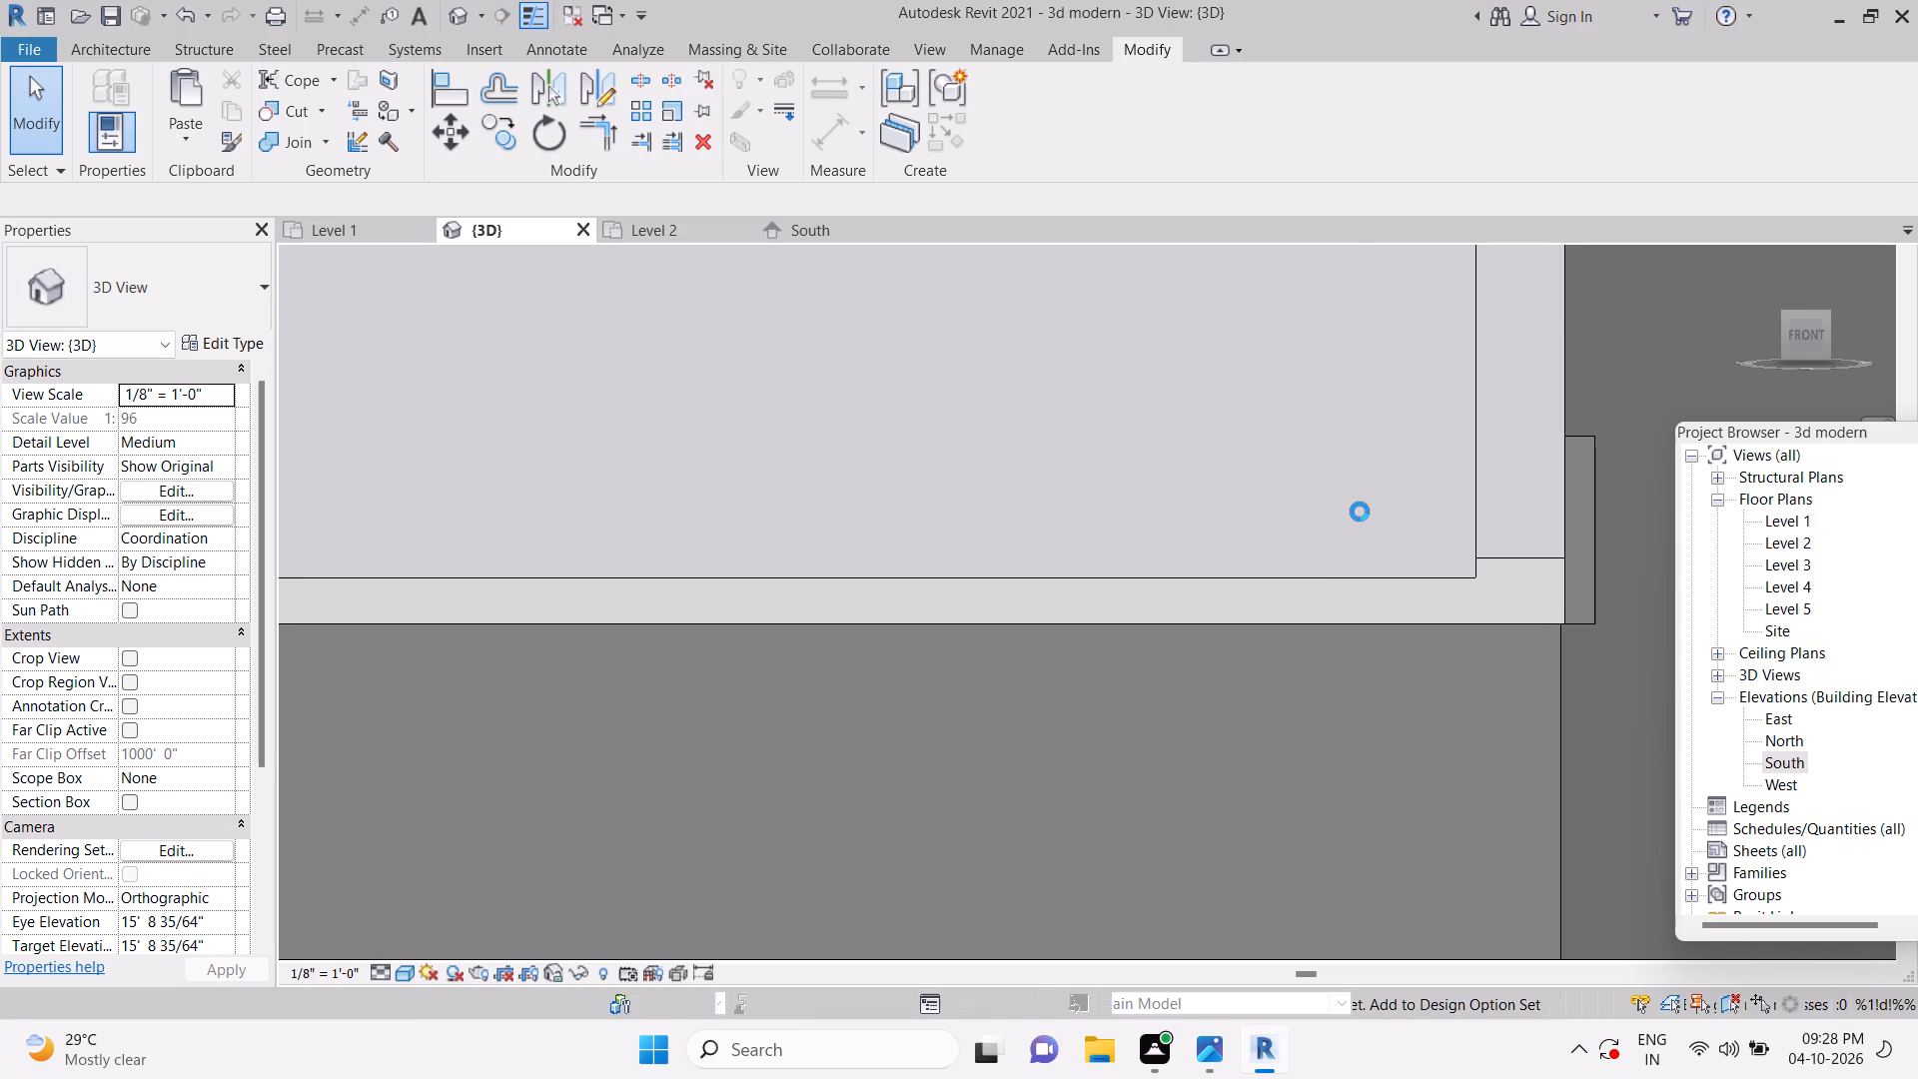
pyautogui.press('Escape')
pyautogui.press('Escape')
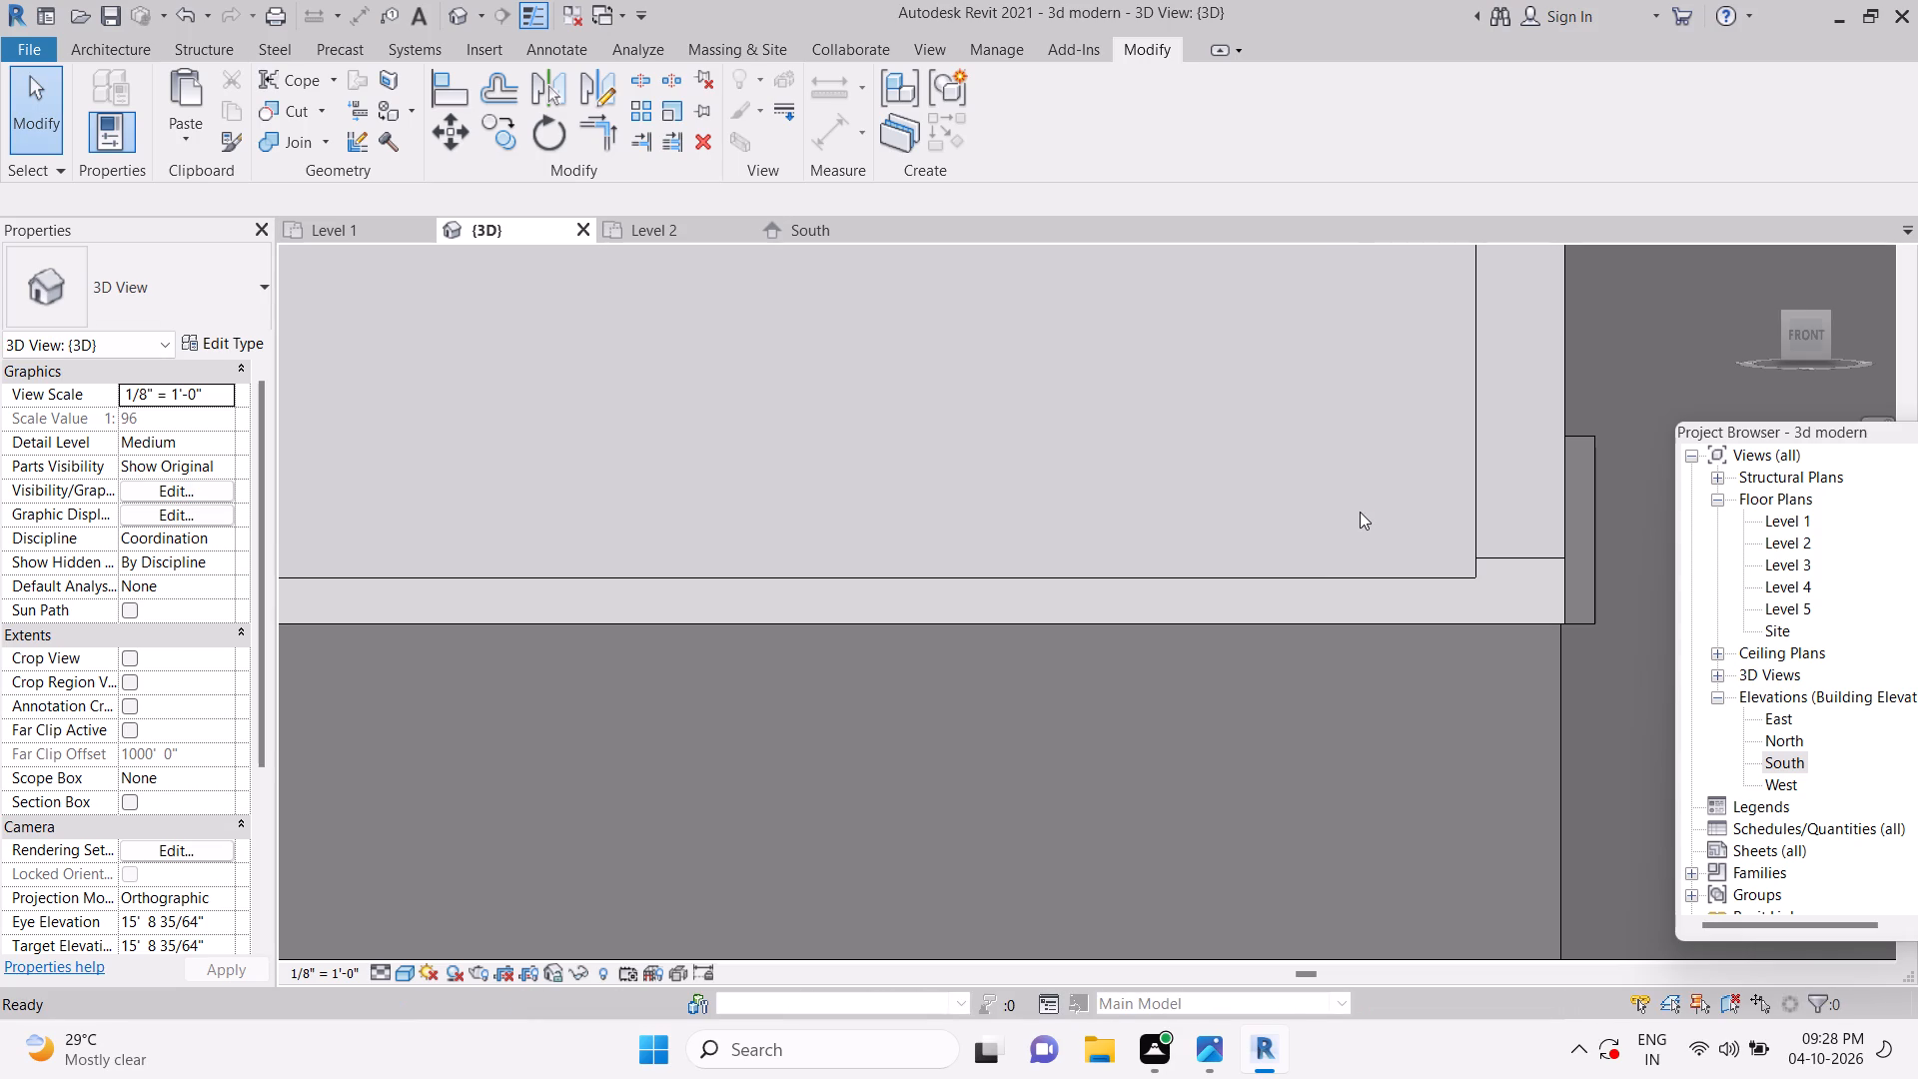
# Examine the ground-floor front facade from the corner pier across the double door, window and single door.
pyautogui.scroll(-12, 1330, 547)
pyautogui.press('Escape')
pyautogui.scroll(-3, 999, 614)
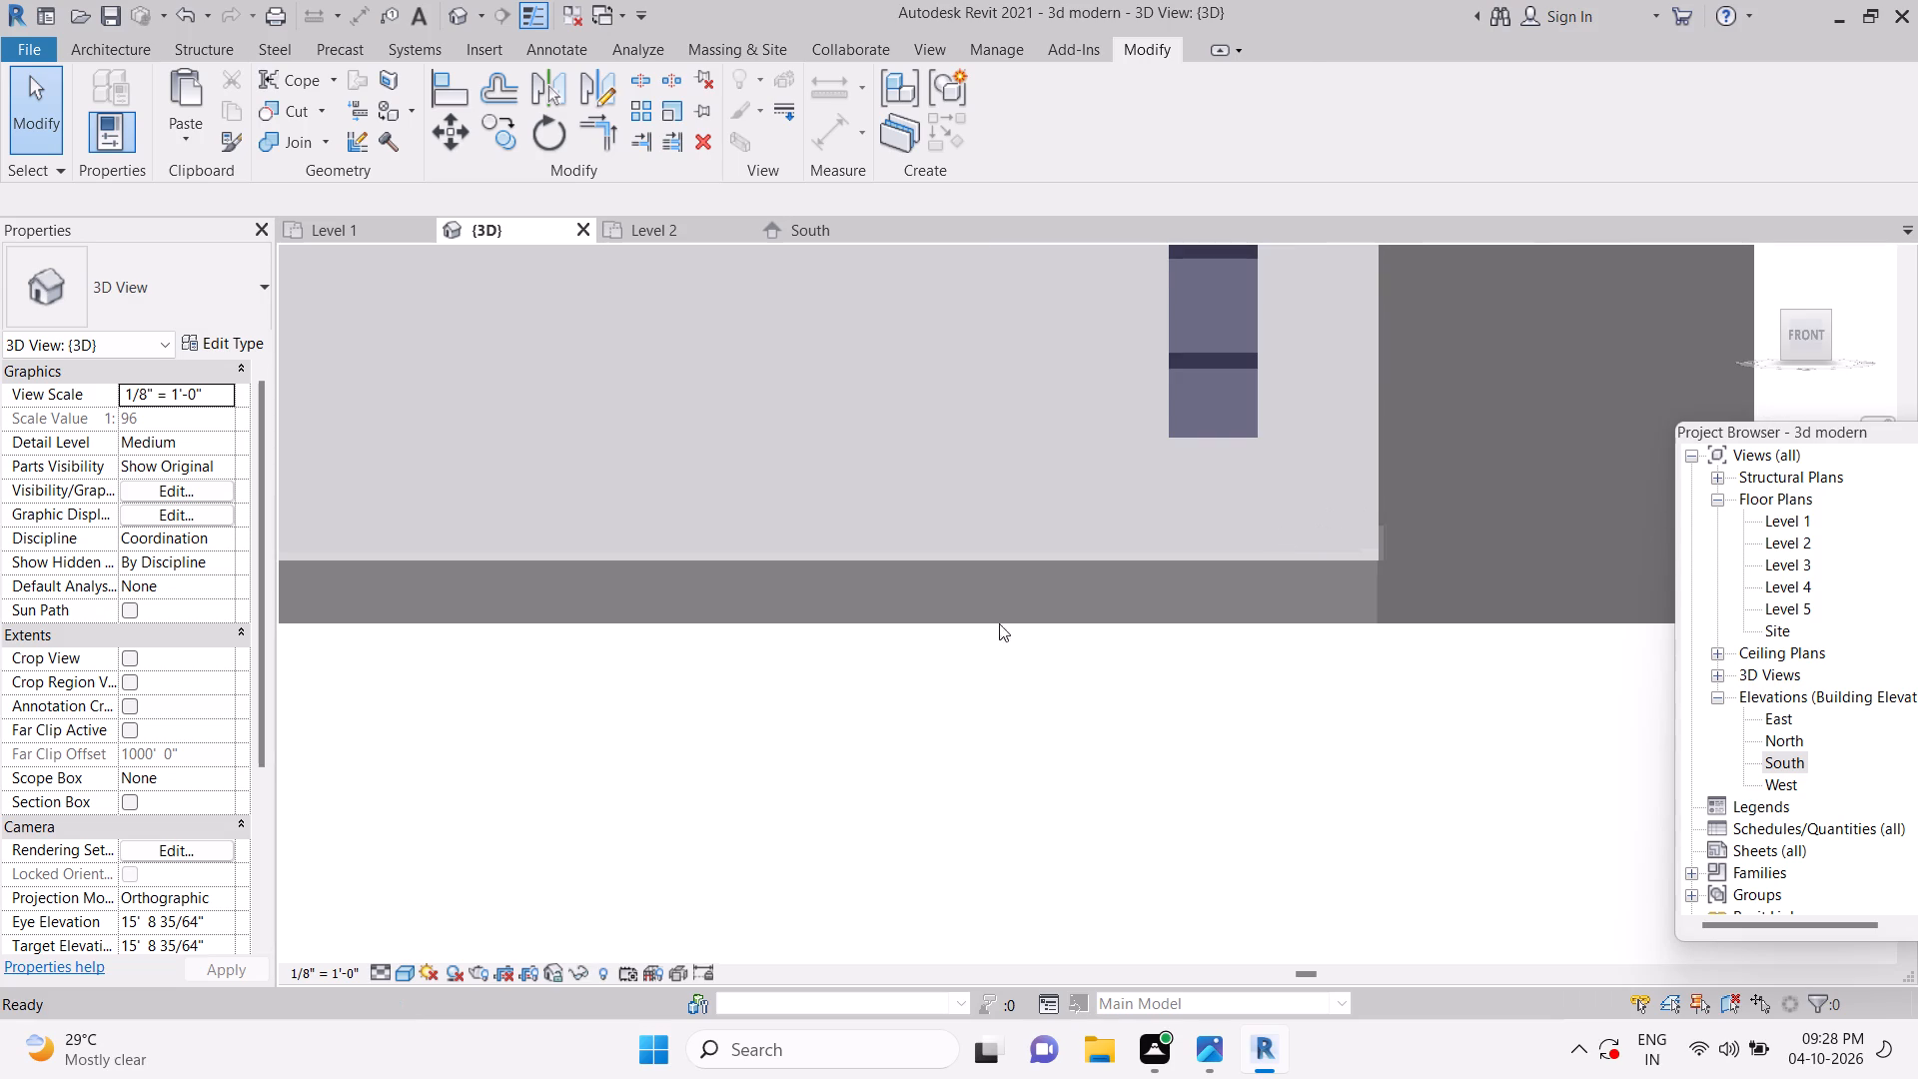
pyautogui.scroll(-4, 999, 623)
pyautogui.press('Escape')
pyautogui.scroll(-3, 850, 579)
pyautogui.moveTo(864, 579); pyautogui.dragTo(1335, 620, button='middle')
pyautogui.press('Escape')
pyautogui.scroll(-2, 832, 656)
pyautogui.moveTo(837, 660); pyautogui.dragTo(1237, 721, button='middle')
pyautogui.moveTo(832, 731); pyautogui.dragTo(1088, 760, button='middle')
pyautogui.press('Escape')
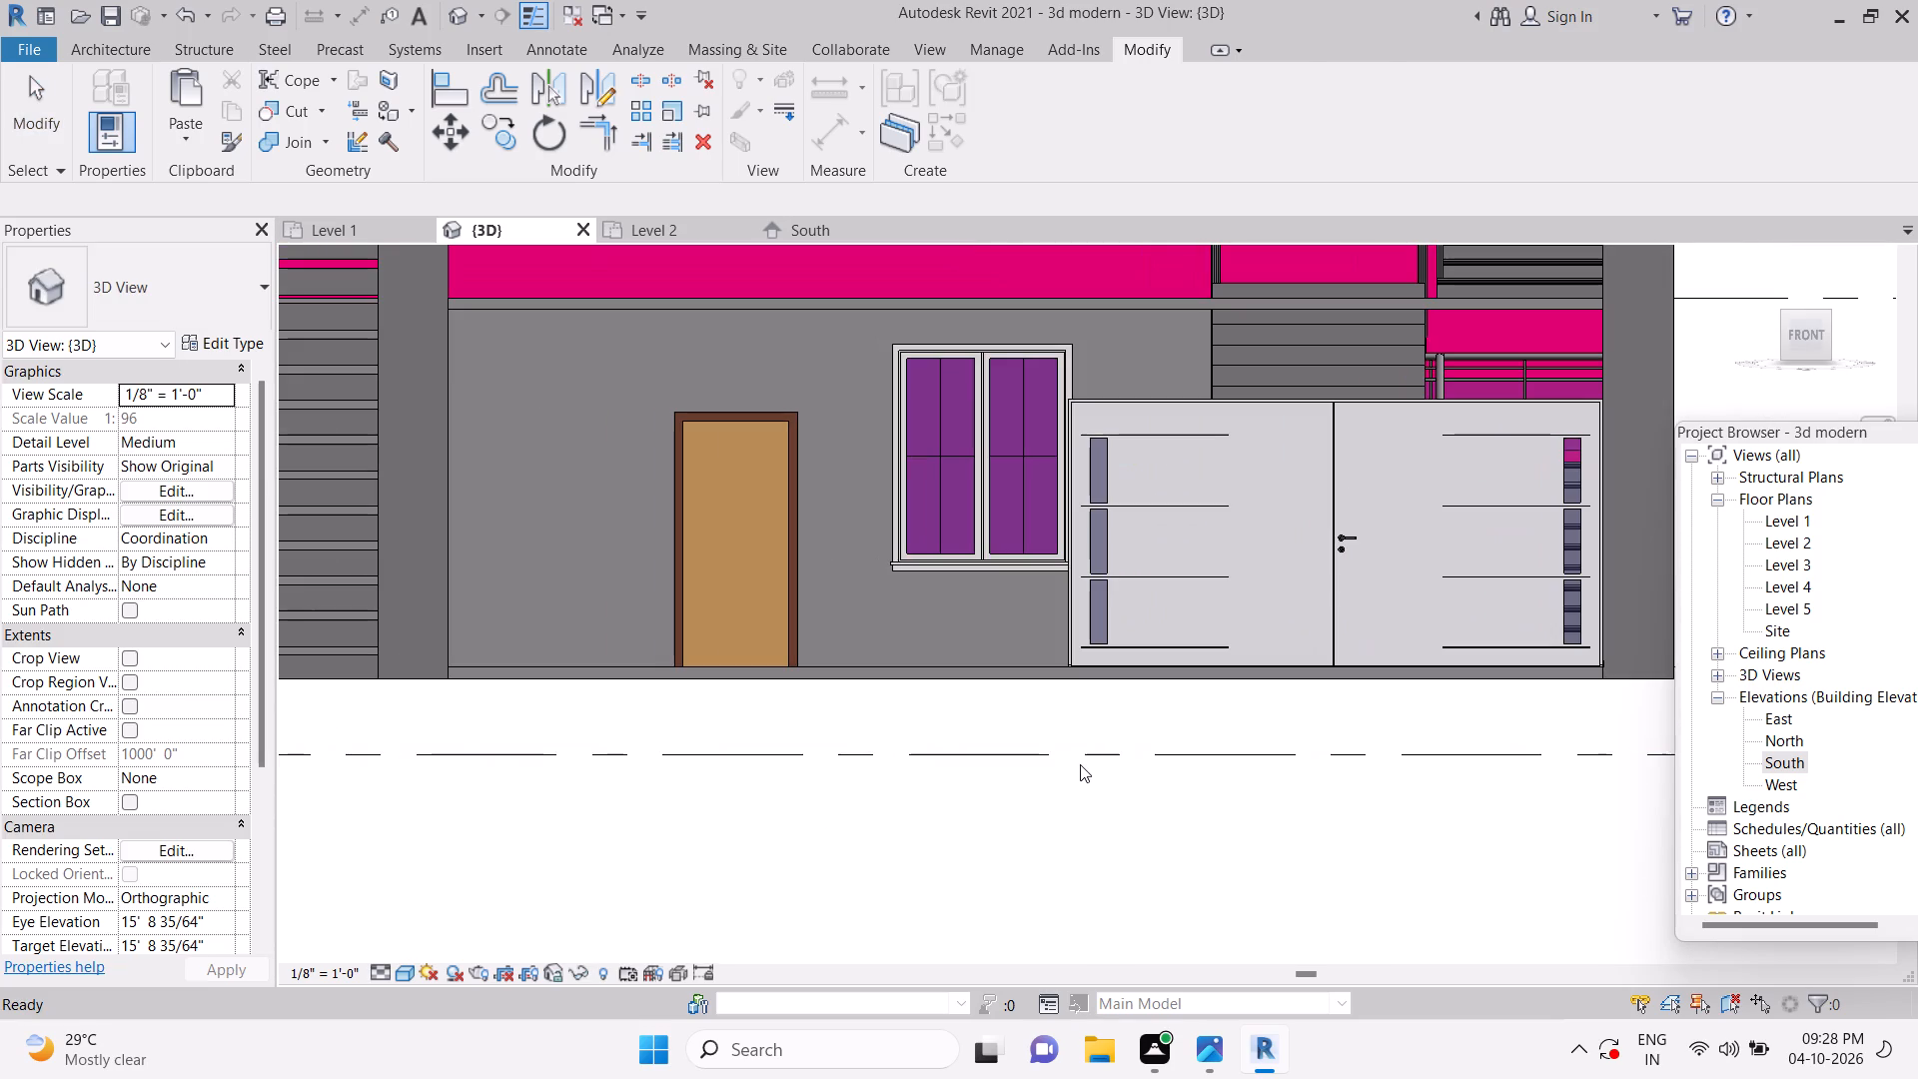
# Save the project.
pyautogui.hotkey('ctrl', 's')
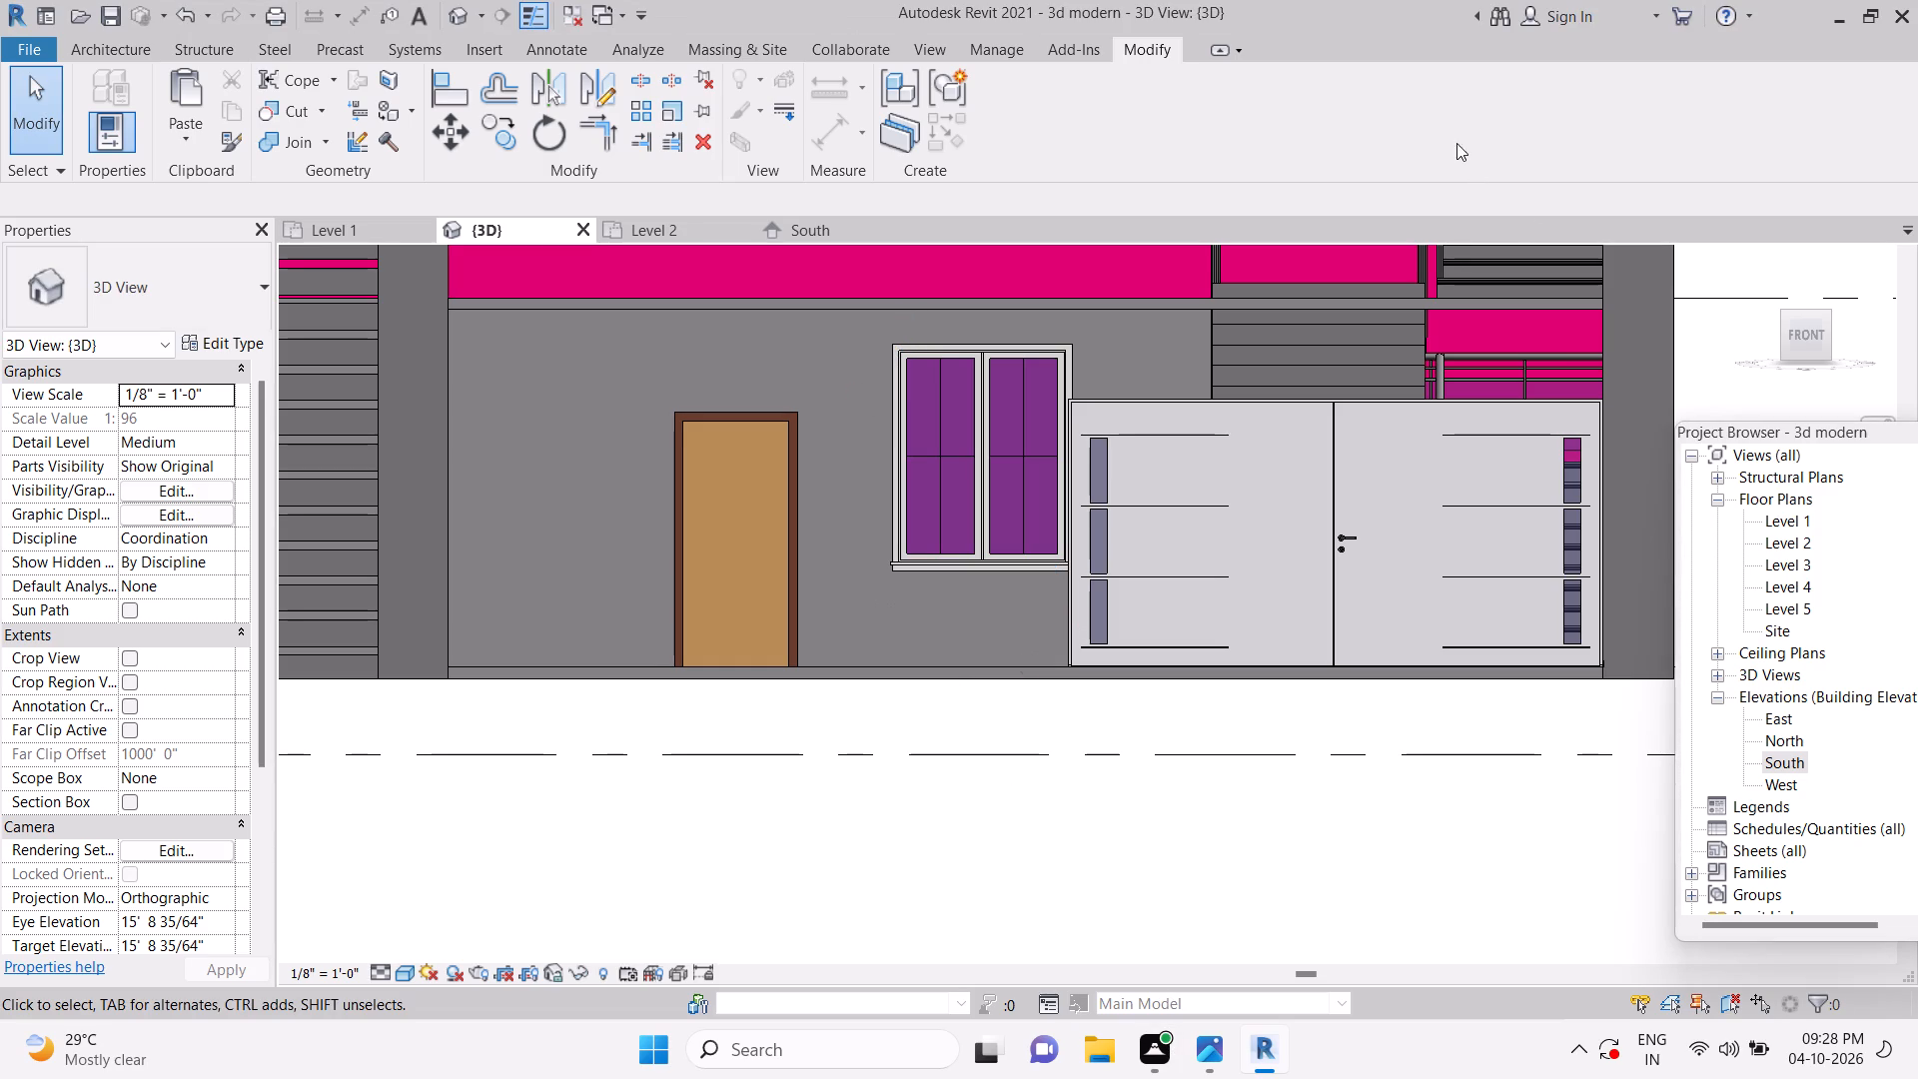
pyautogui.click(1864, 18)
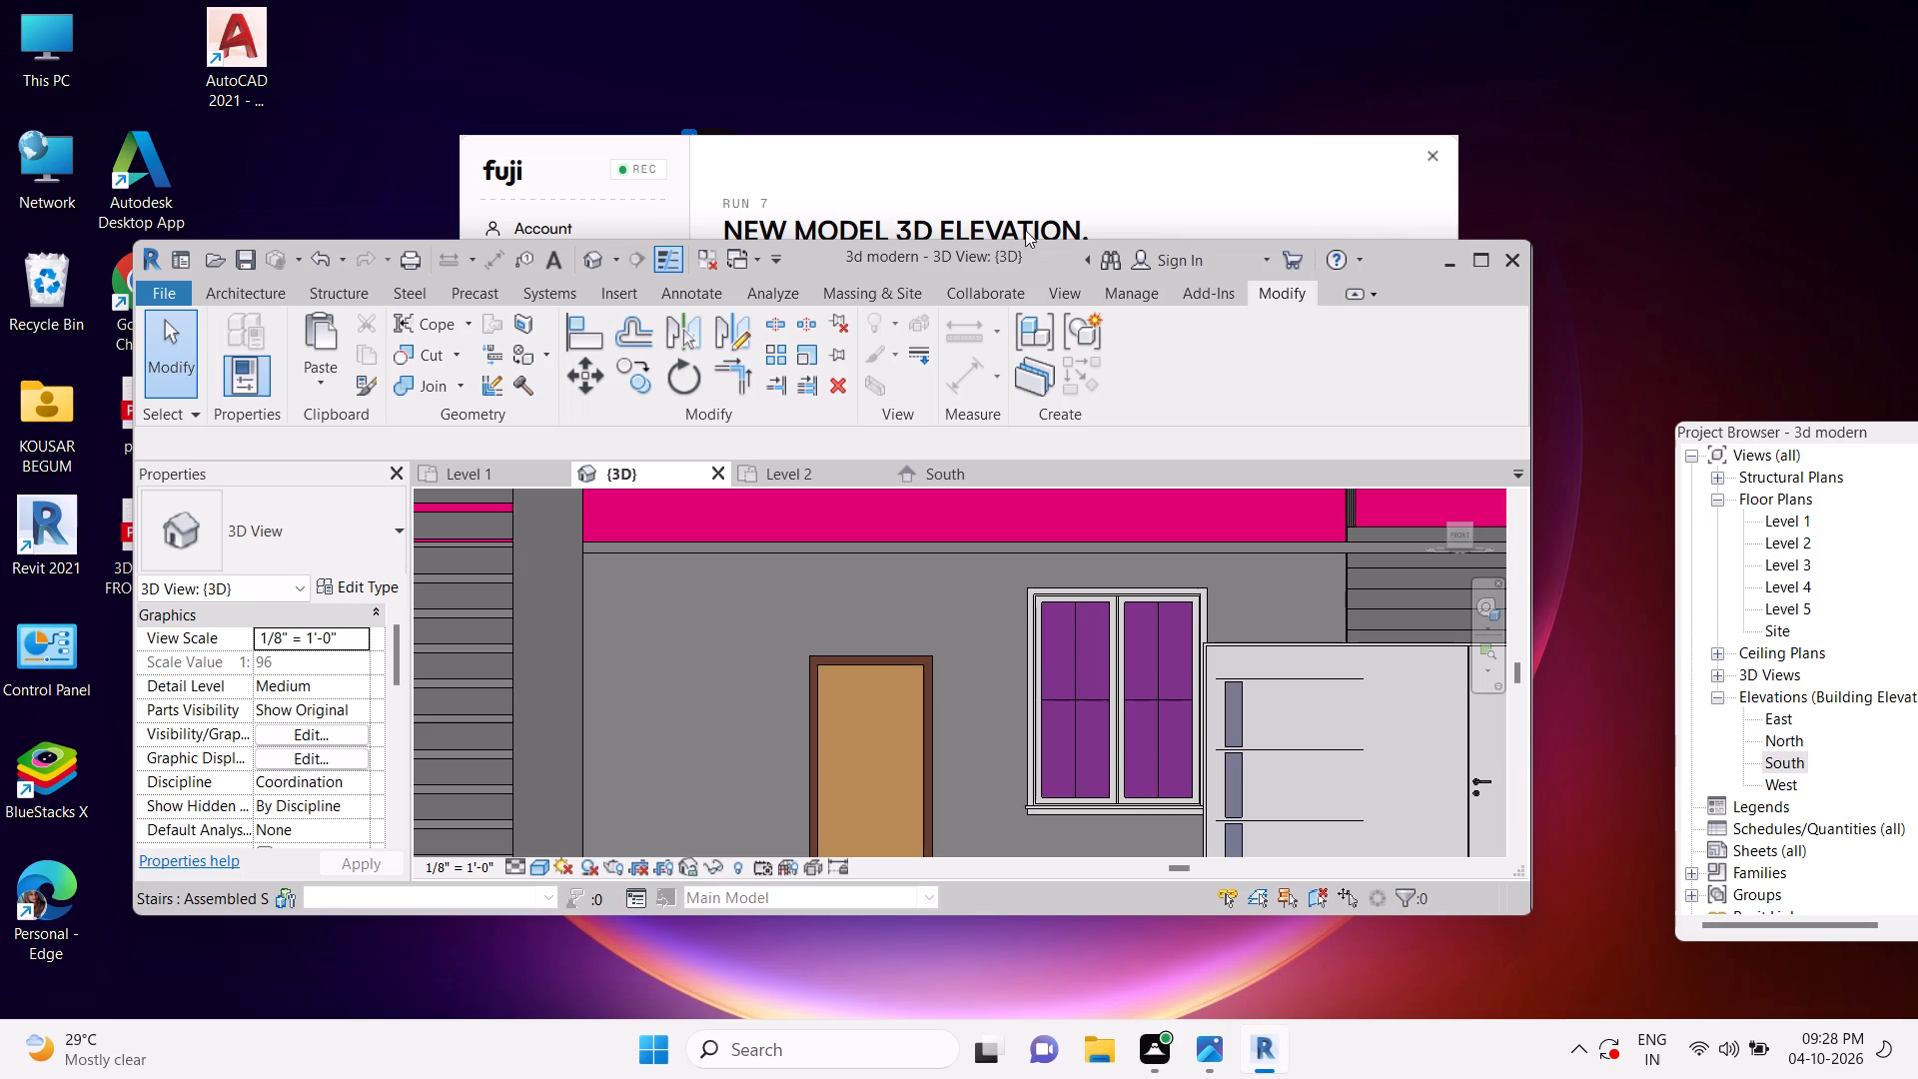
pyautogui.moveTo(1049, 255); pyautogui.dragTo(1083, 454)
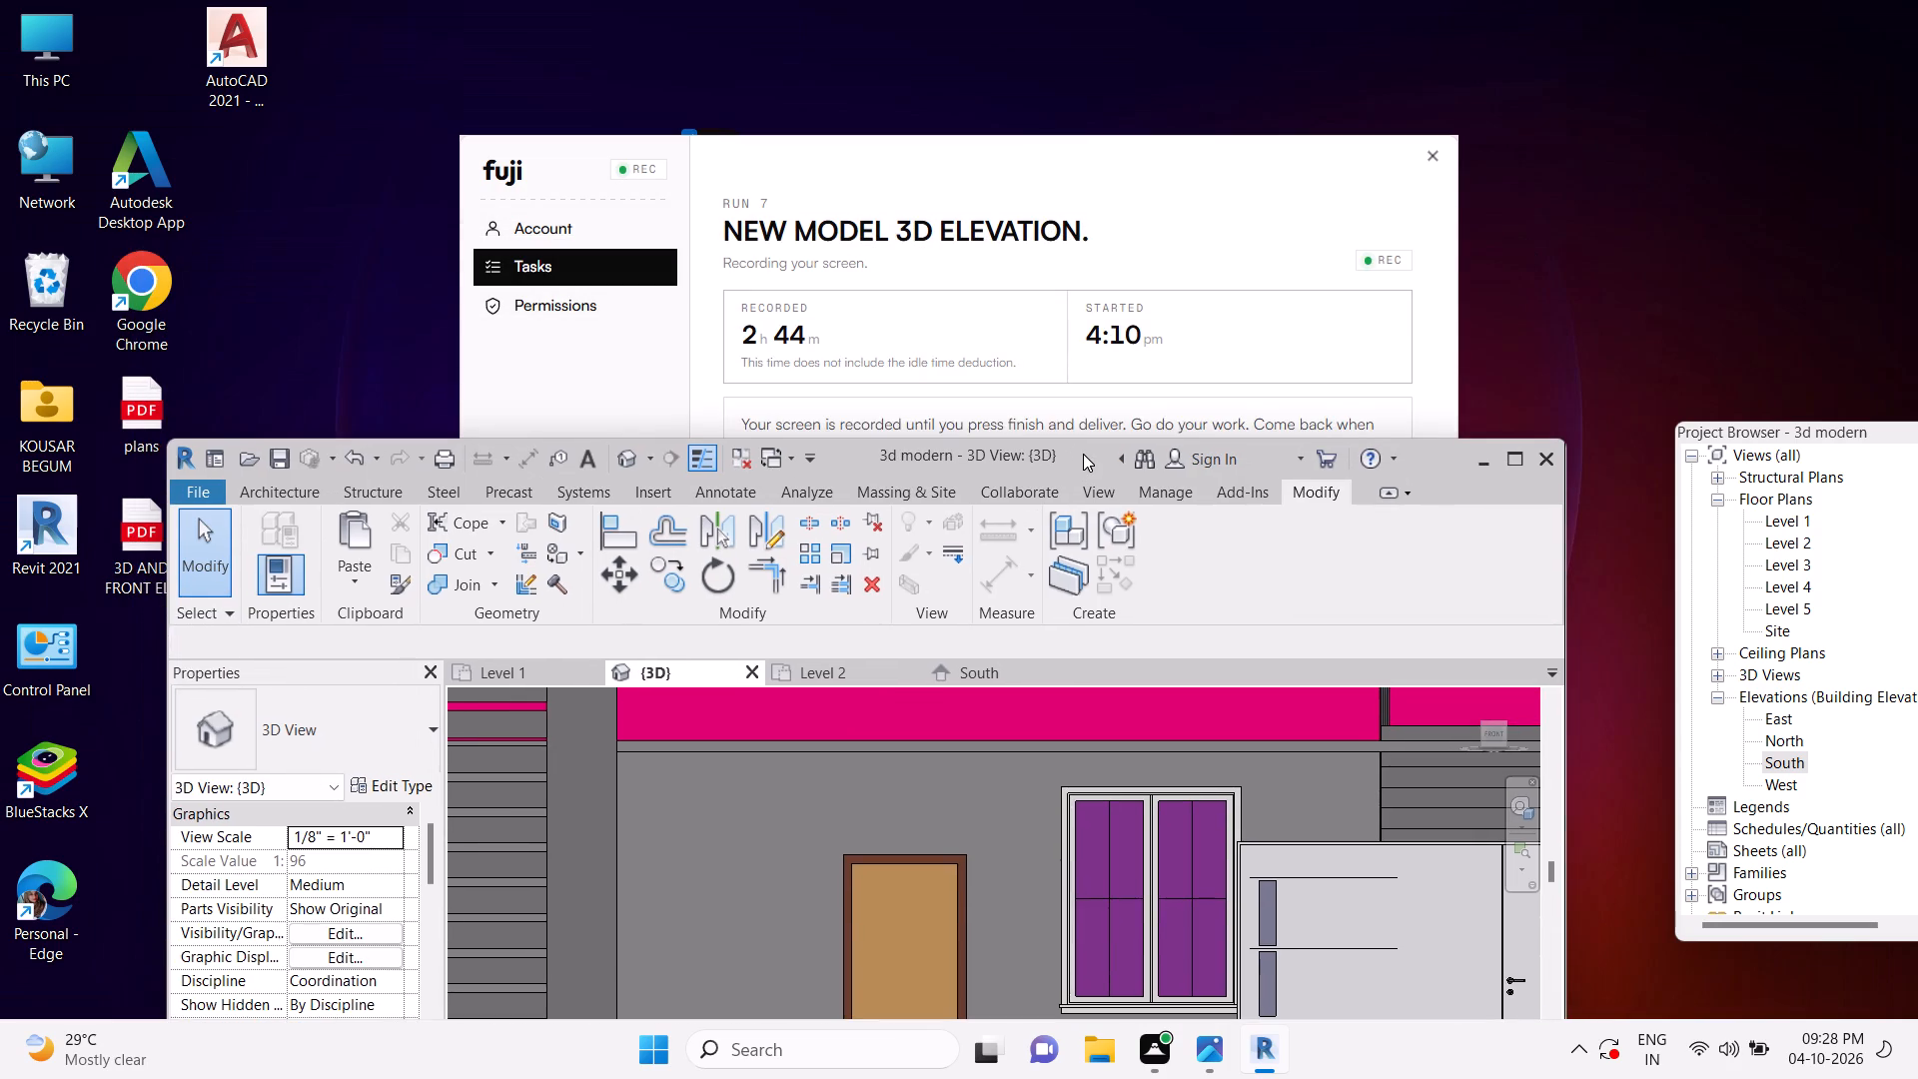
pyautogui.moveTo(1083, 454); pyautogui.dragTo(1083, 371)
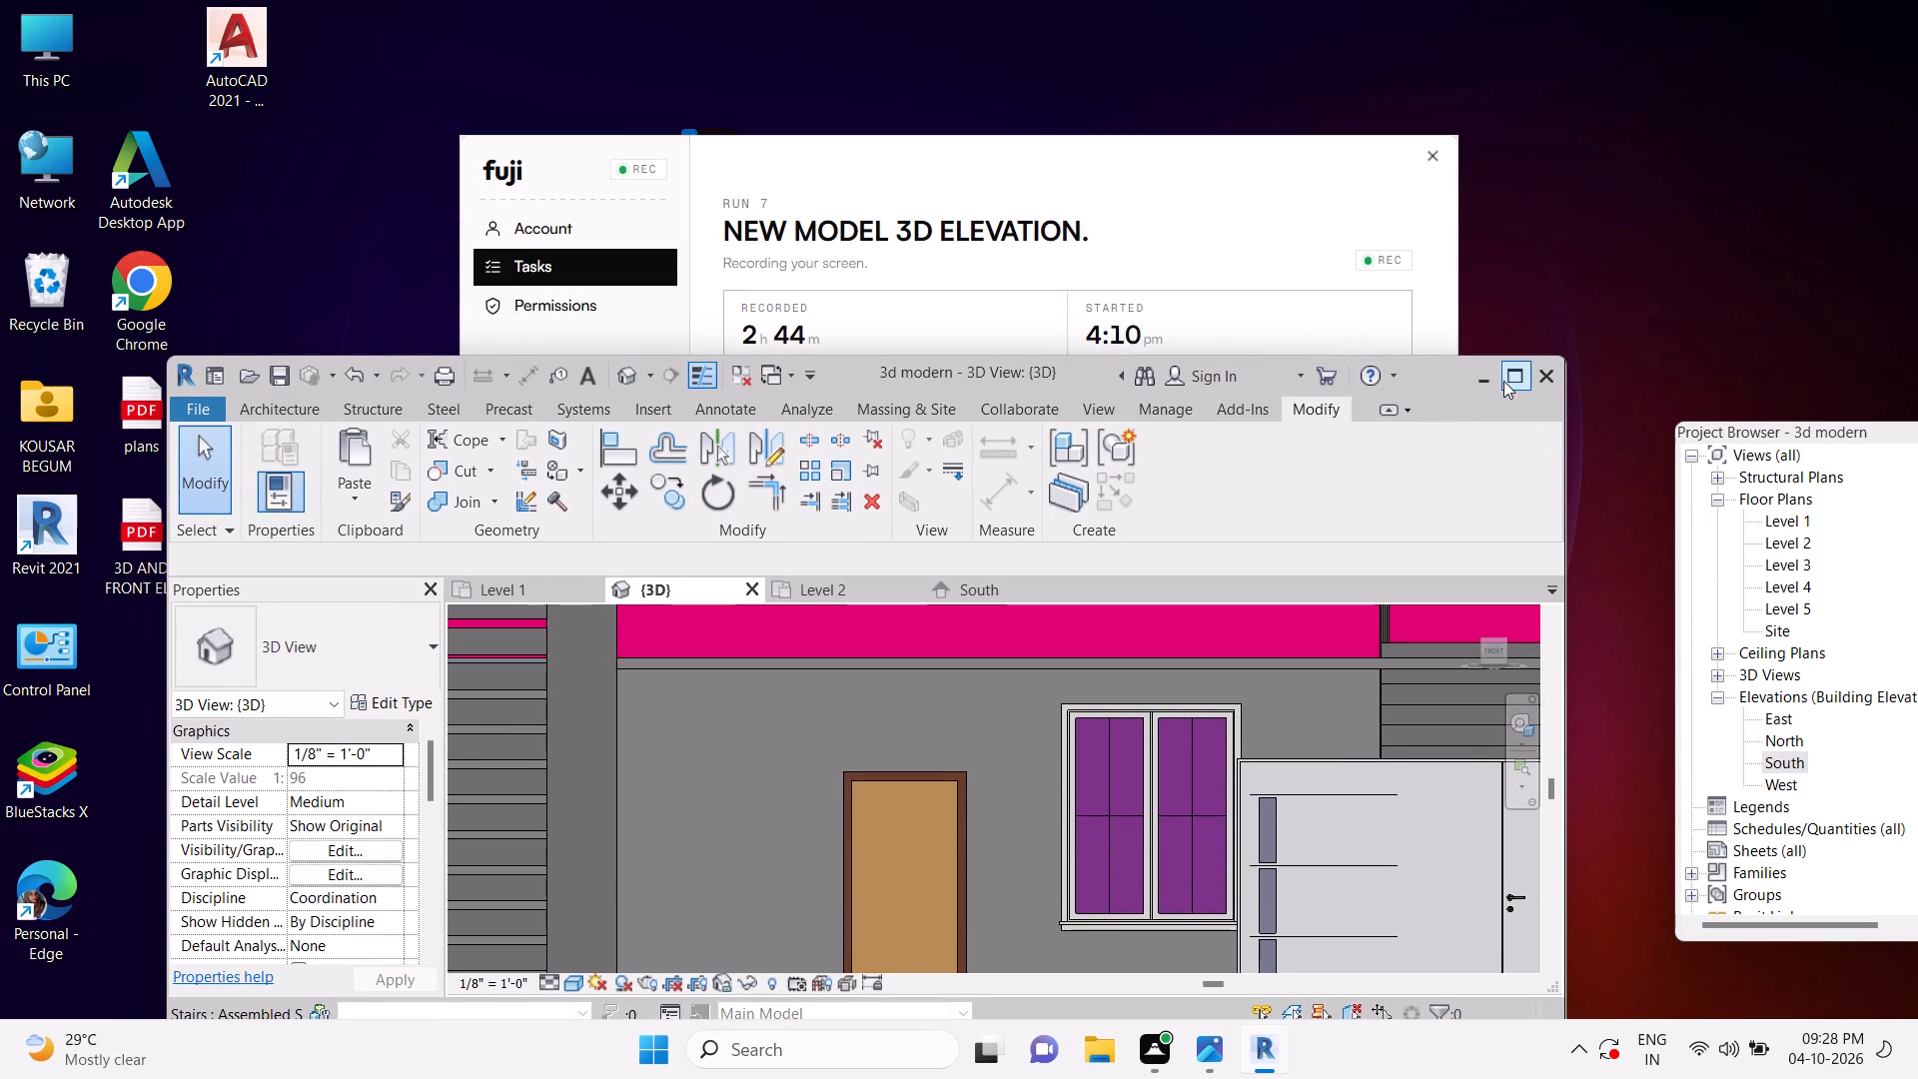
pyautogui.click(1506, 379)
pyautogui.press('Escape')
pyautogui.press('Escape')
# Save the project again with the front facade in view.
pyautogui.scroll(-3, 951, 521)
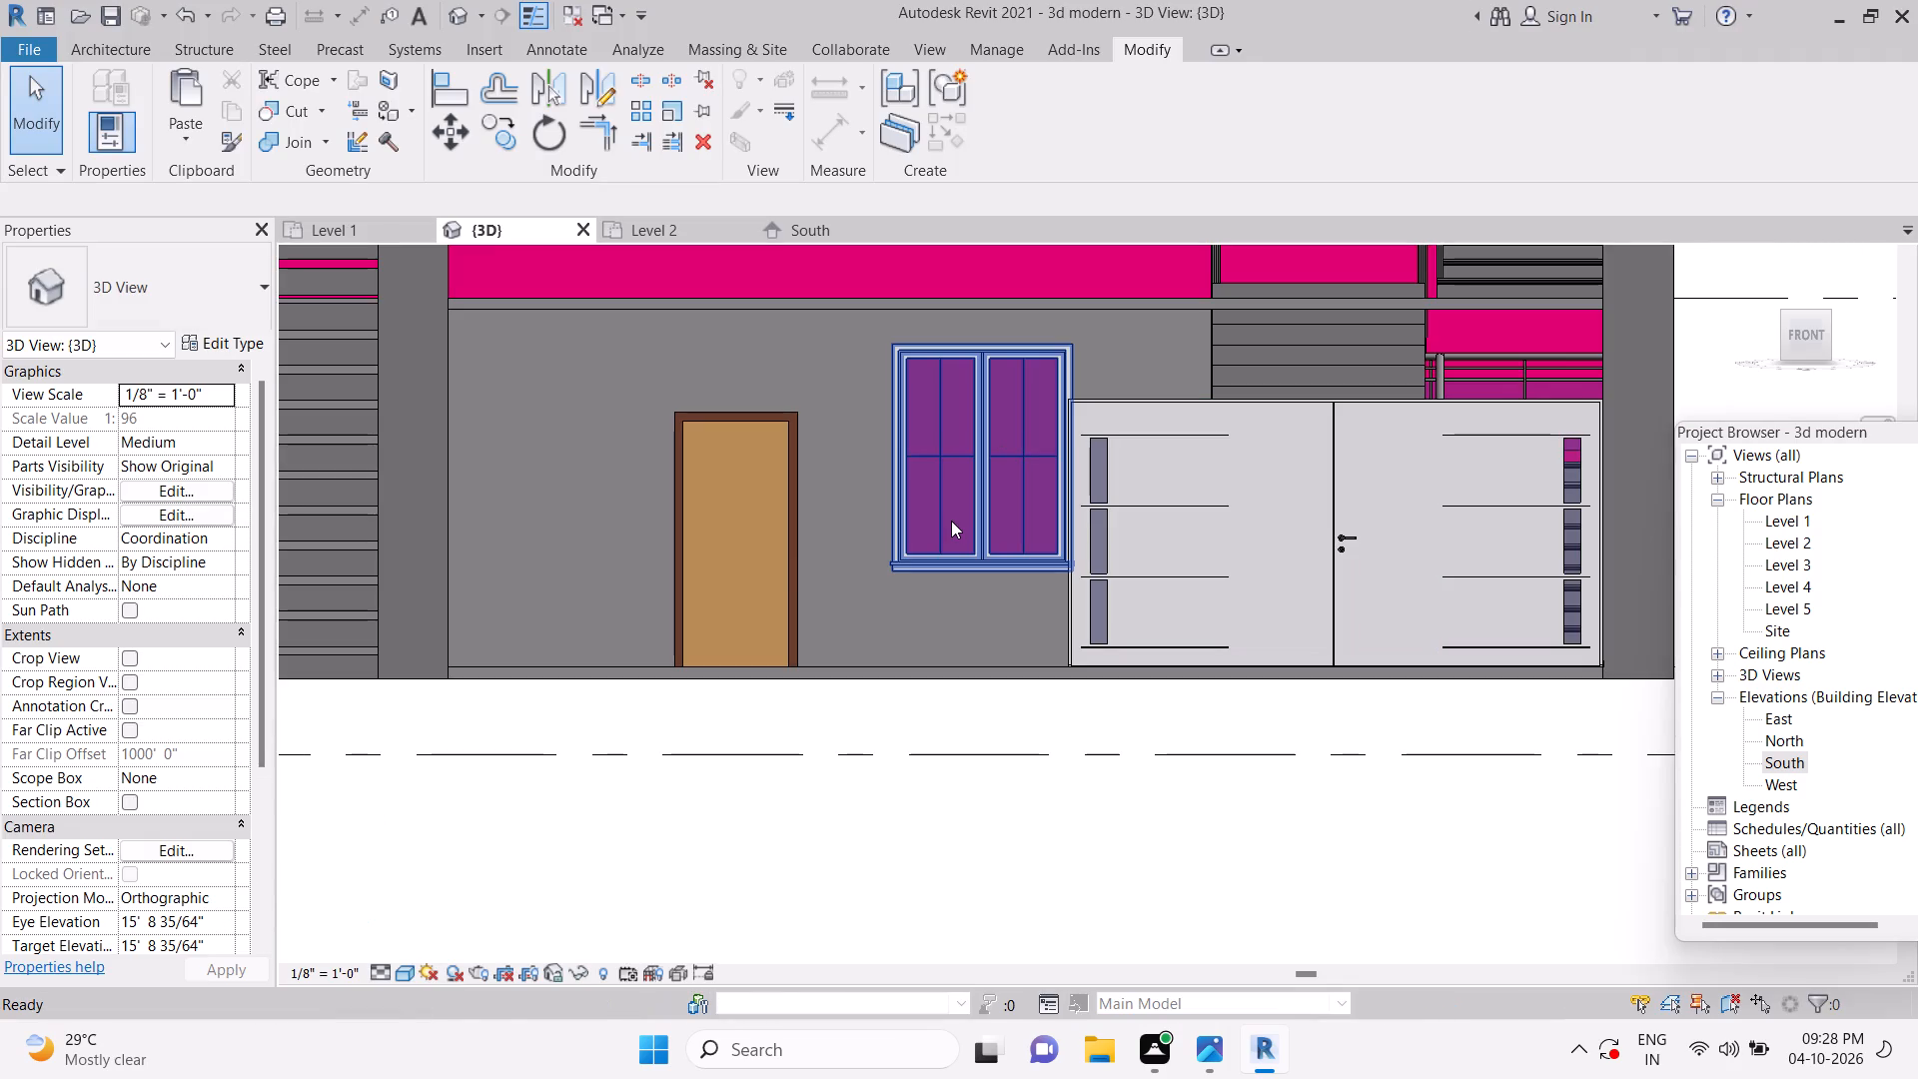
pyautogui.moveTo(907, 530); pyautogui.dragTo(999, 544, button='middle')
pyautogui.press('Escape')
pyautogui.press('Escape')
pyautogui.press('Escape')
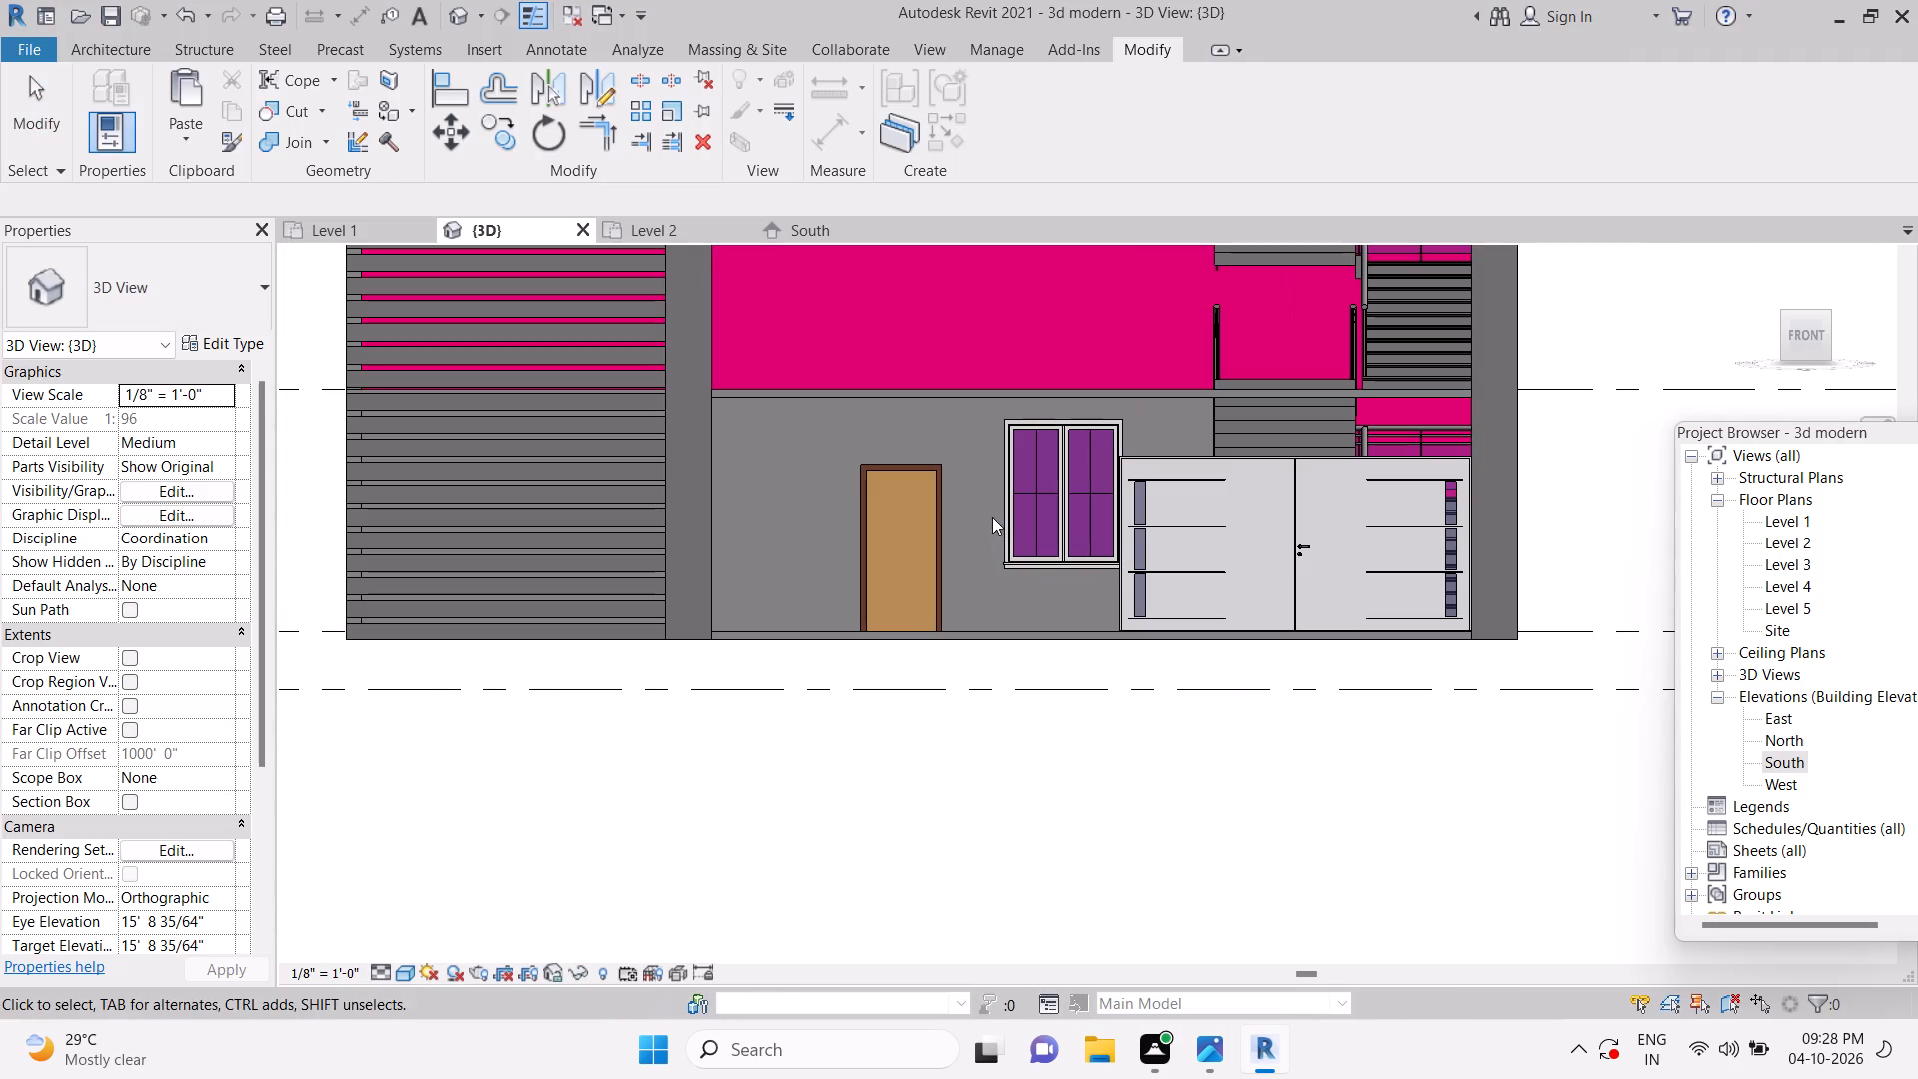
pyautogui.hotkey('ctrl', 's')
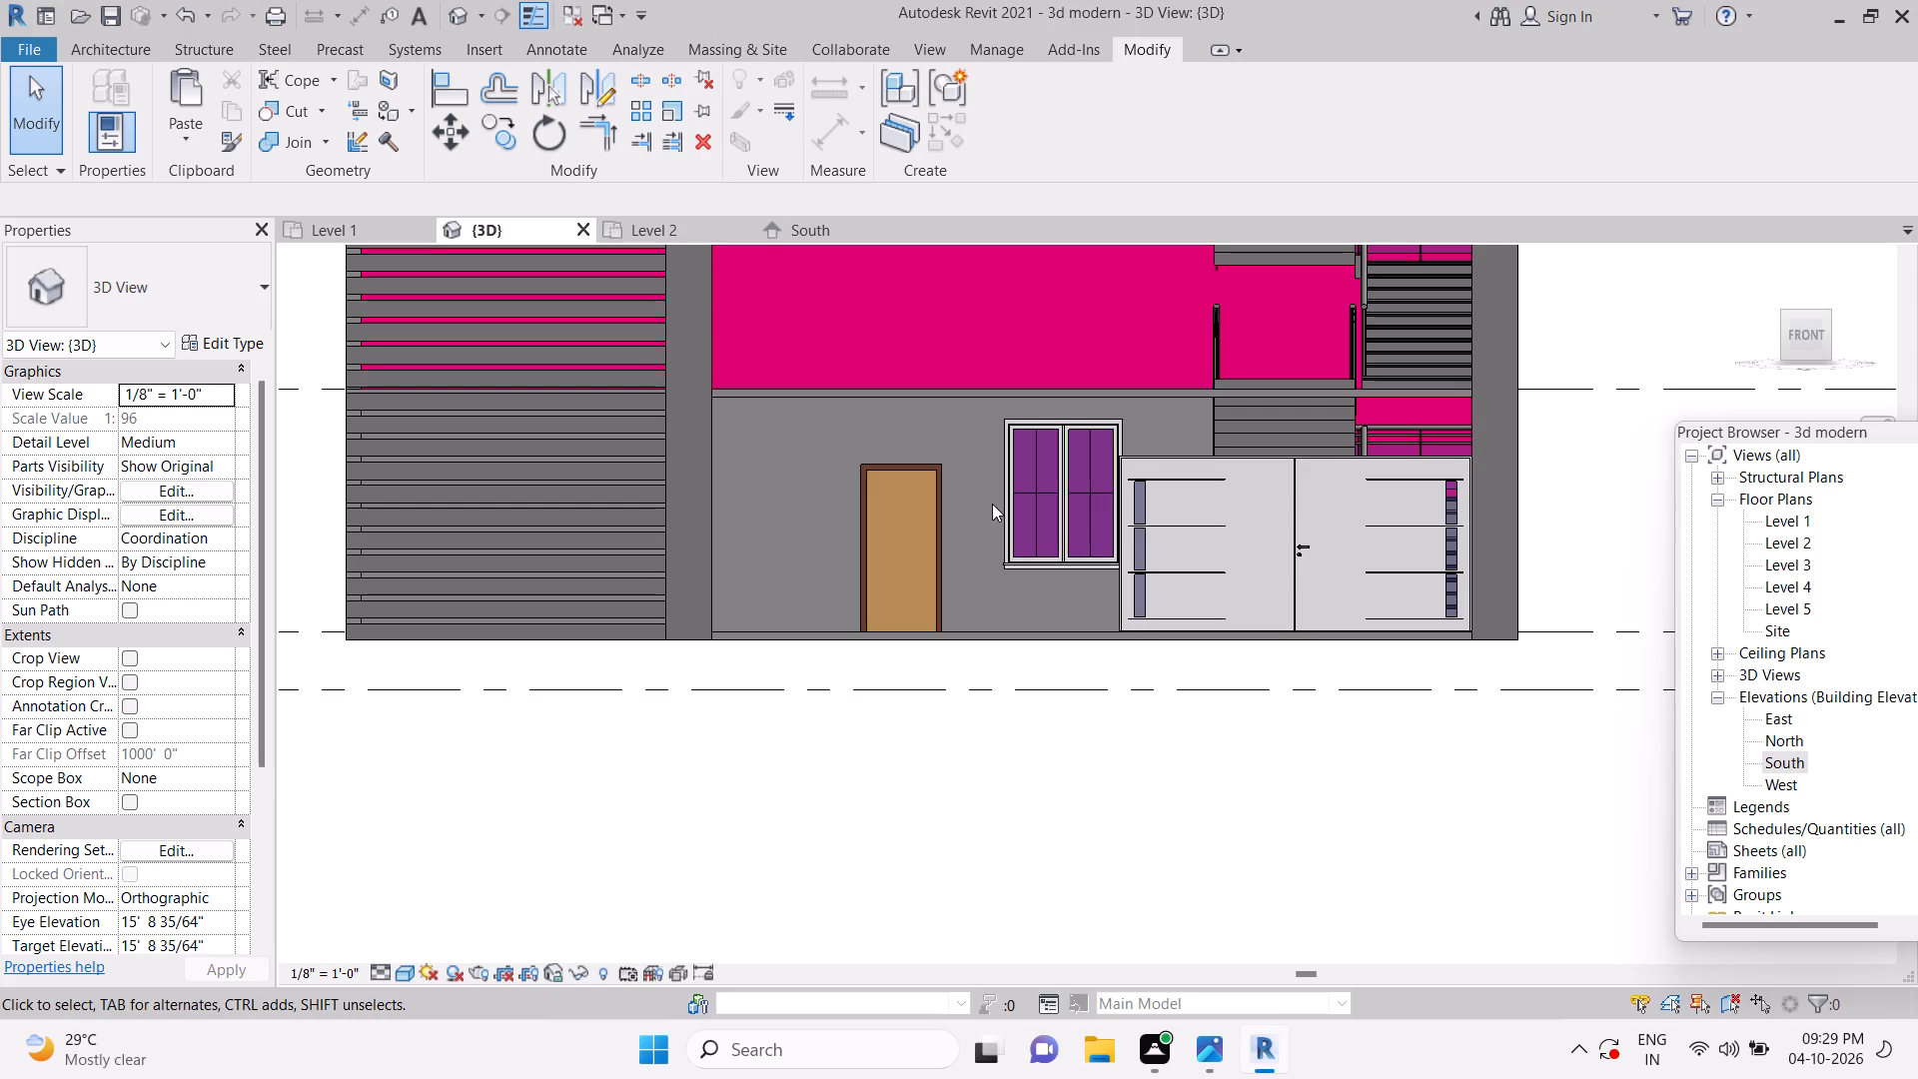
# Open the facade frame's Electrical Fixtures model for in-place editing.
pyautogui.scroll(1, 992, 504)
pyautogui.press('Escape')
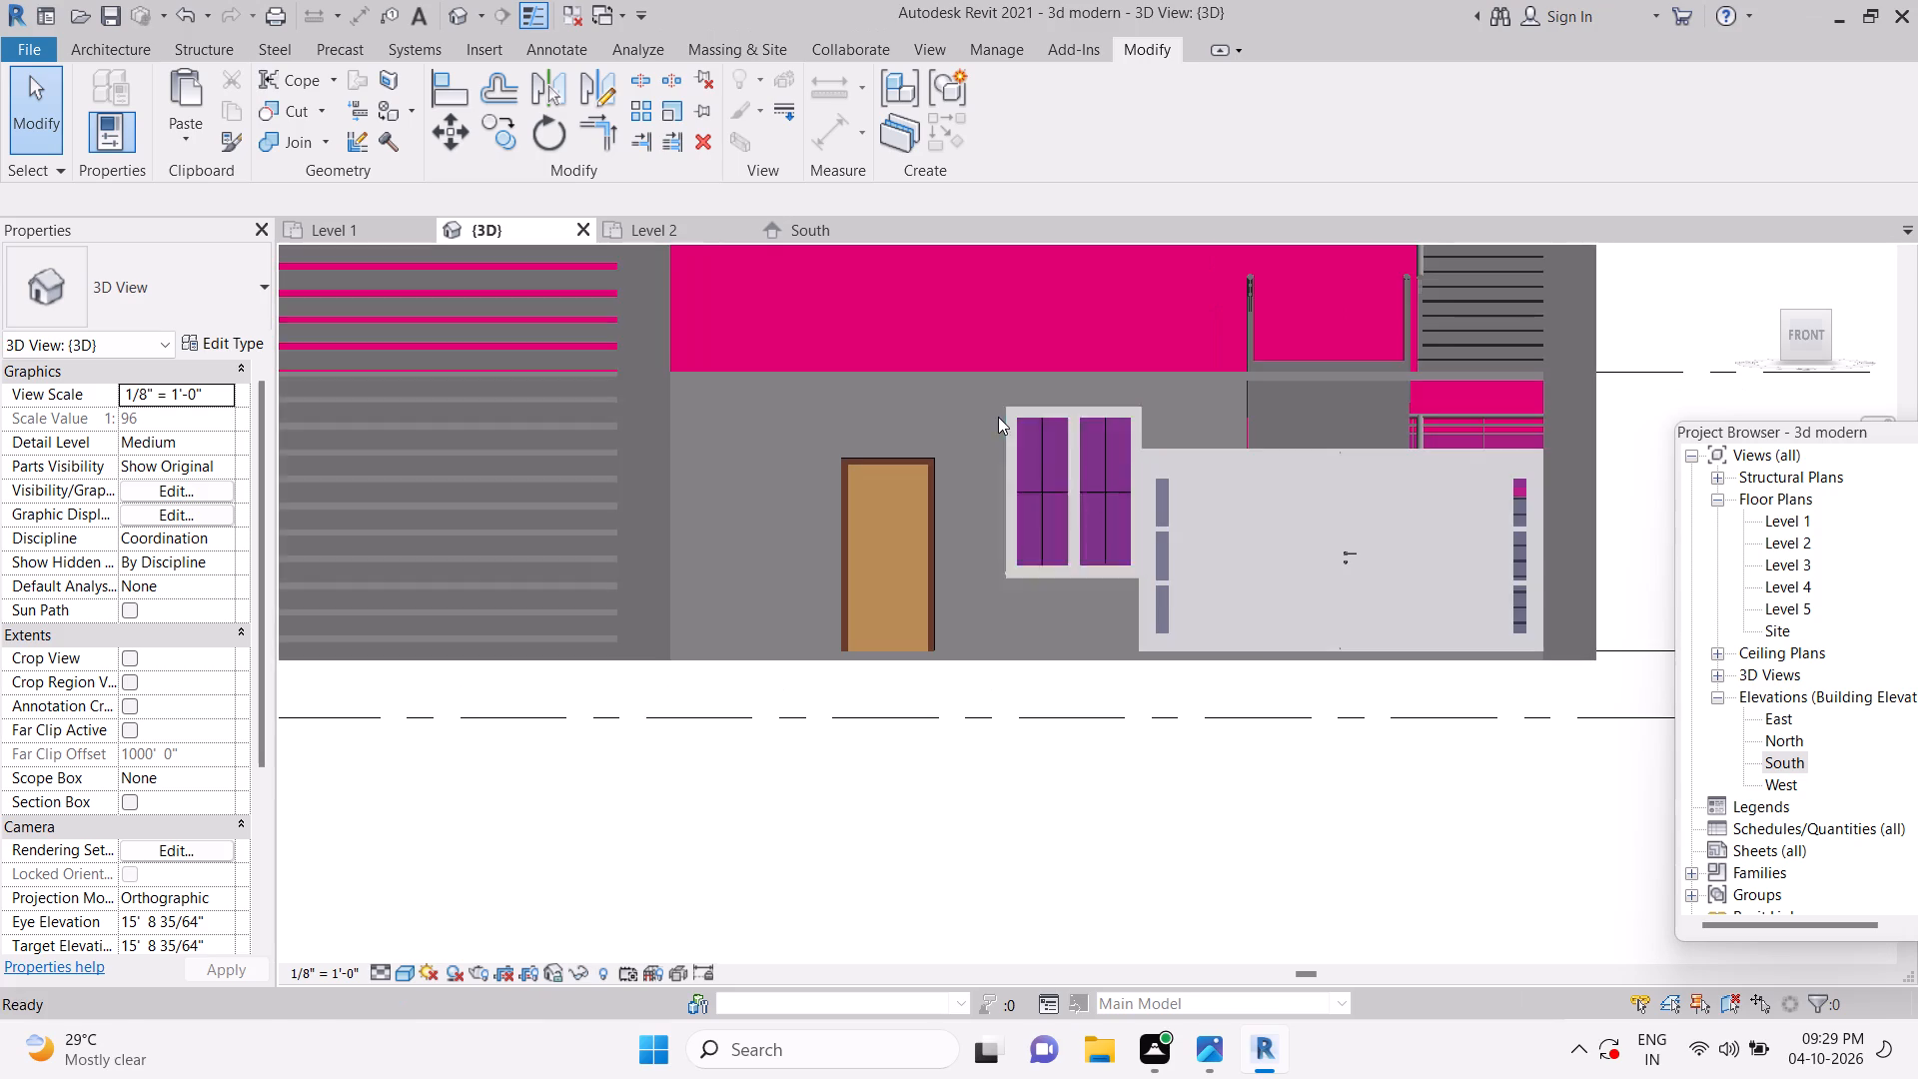
pyautogui.press('Escape')
pyautogui.press('Escape')
pyautogui.press('Escape')
pyautogui.press('Escape')
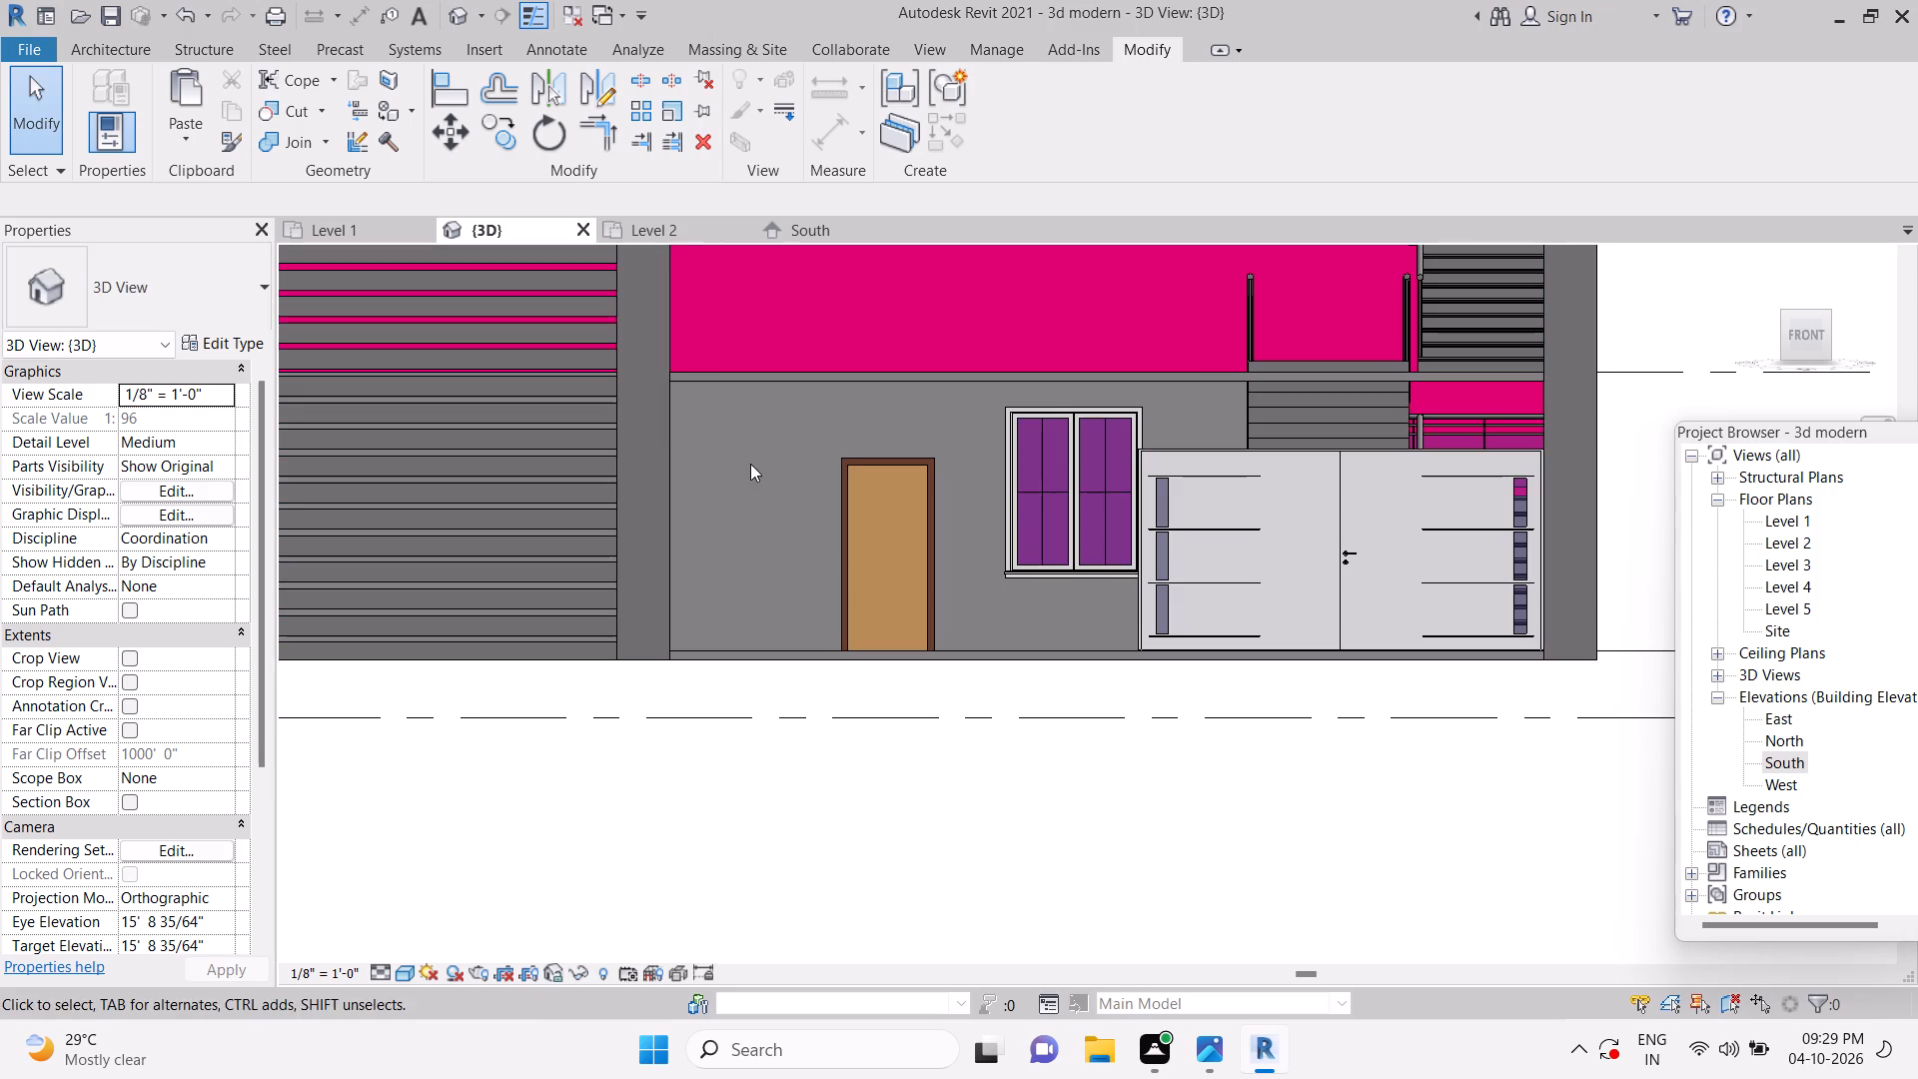
pyautogui.click(666, 444)
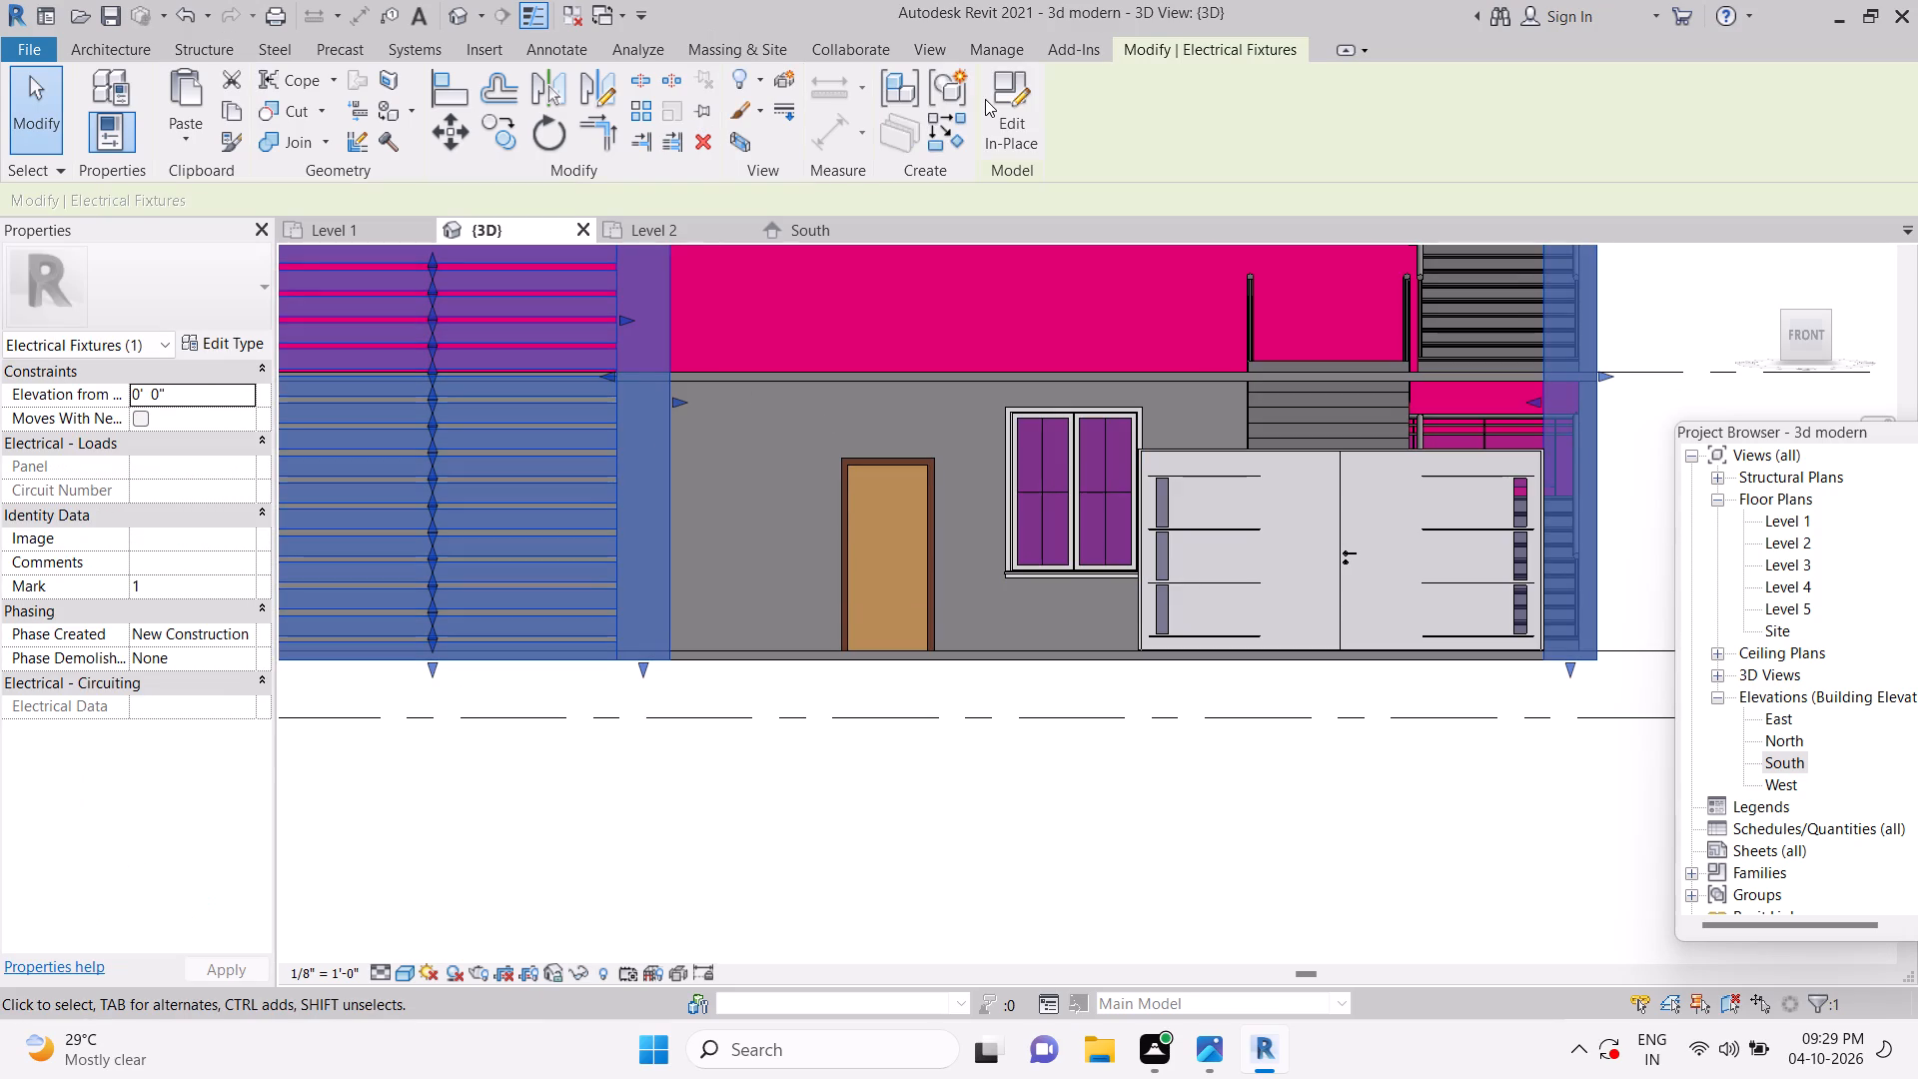
pyautogui.click(987, 99)
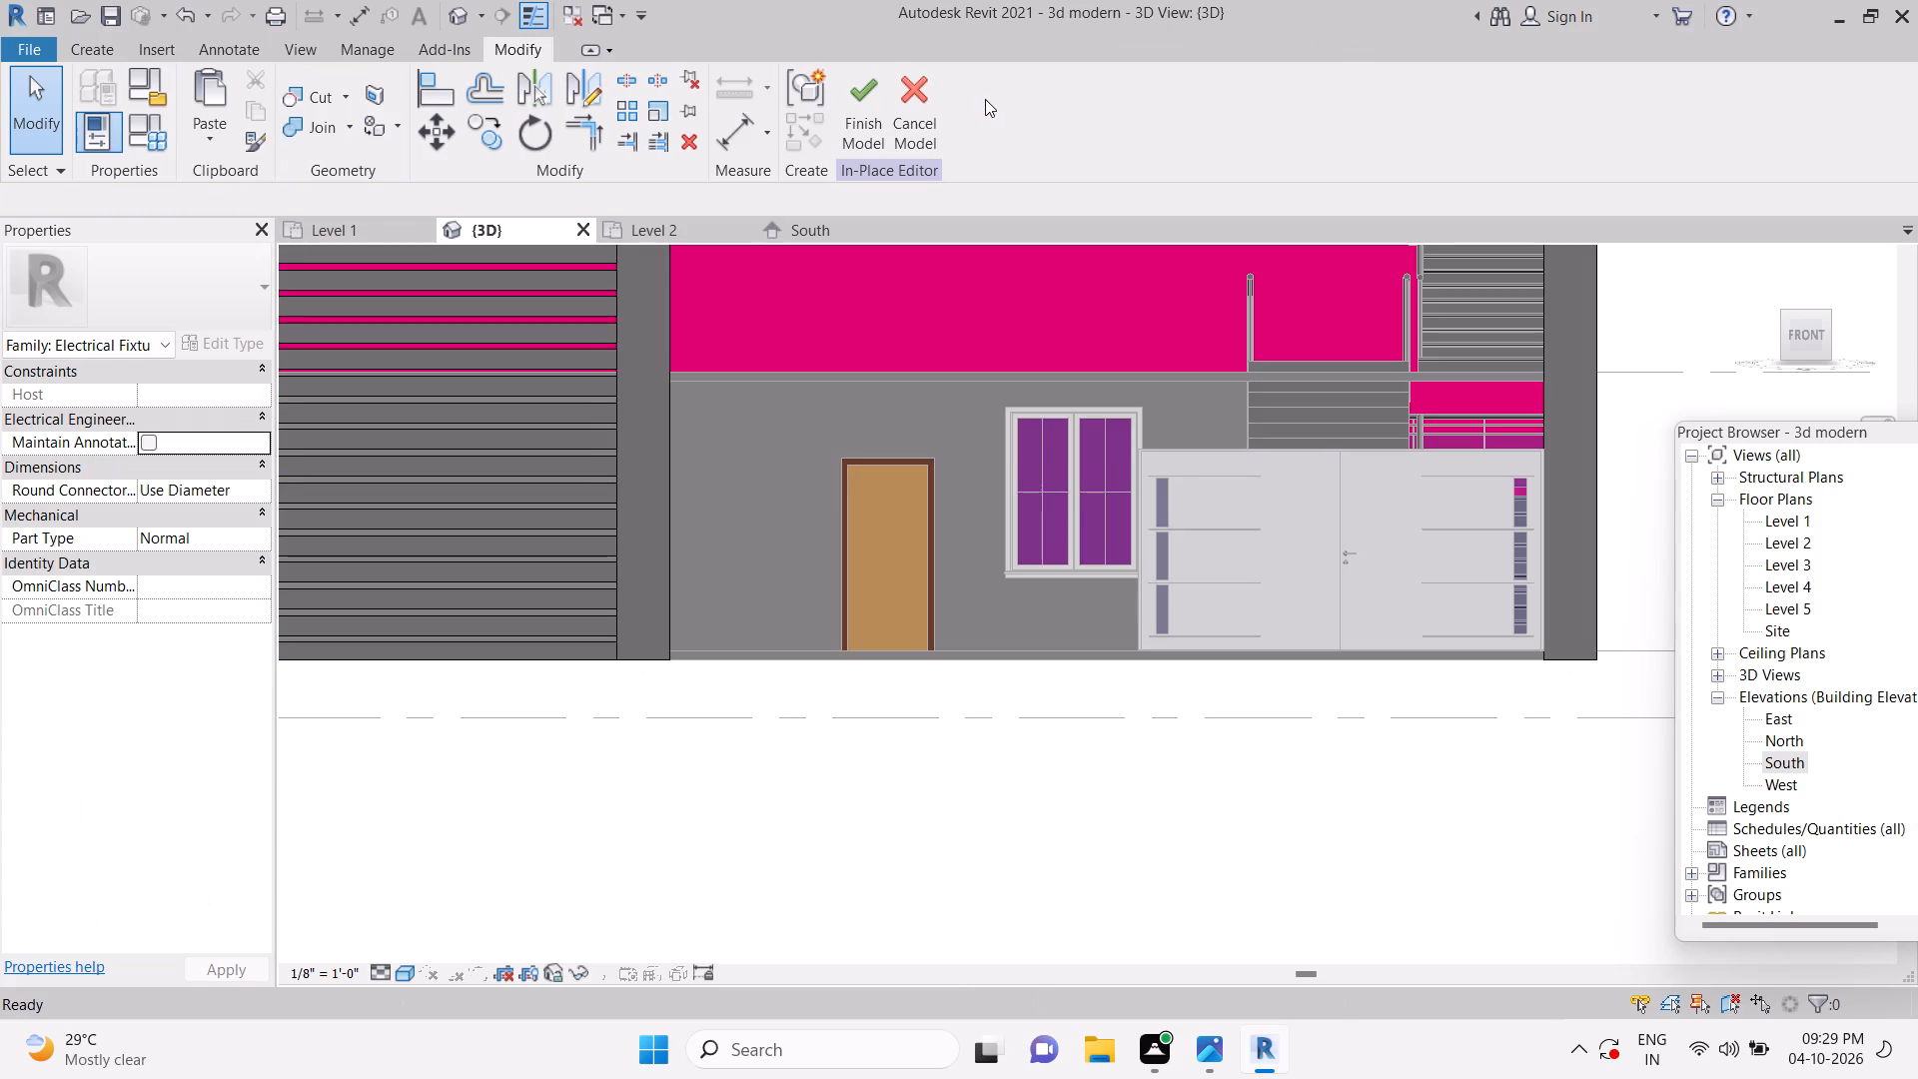
pyautogui.press('Escape')
pyautogui.press('Escape')
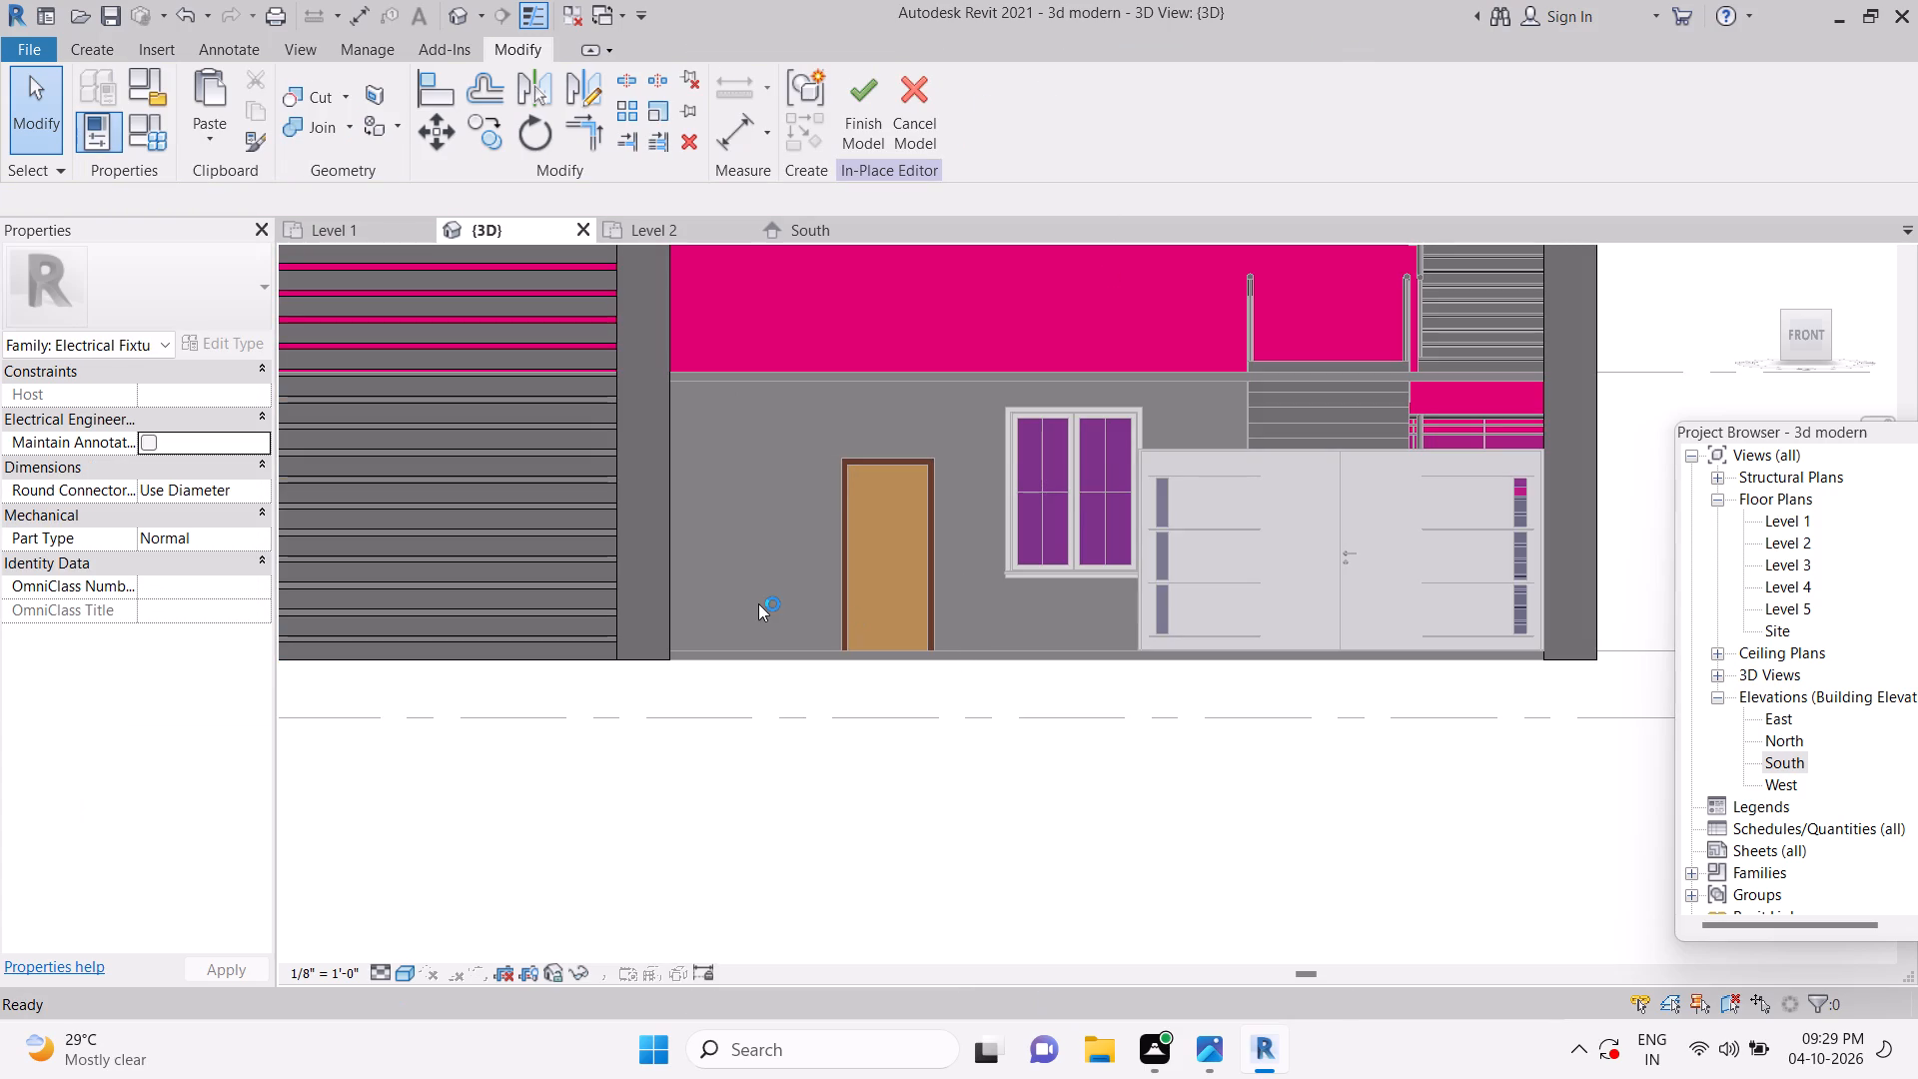
# Sketch a rectangular extrusion profile with 1' 0" depth, starting at the slatted-side pier's inner edge beside the single door.
pyautogui.moveTo(758, 596); pyautogui.dragTo(871, 596, button='middle')
pyautogui.scroll(1, 795, 535)
pyautogui.press('Escape')
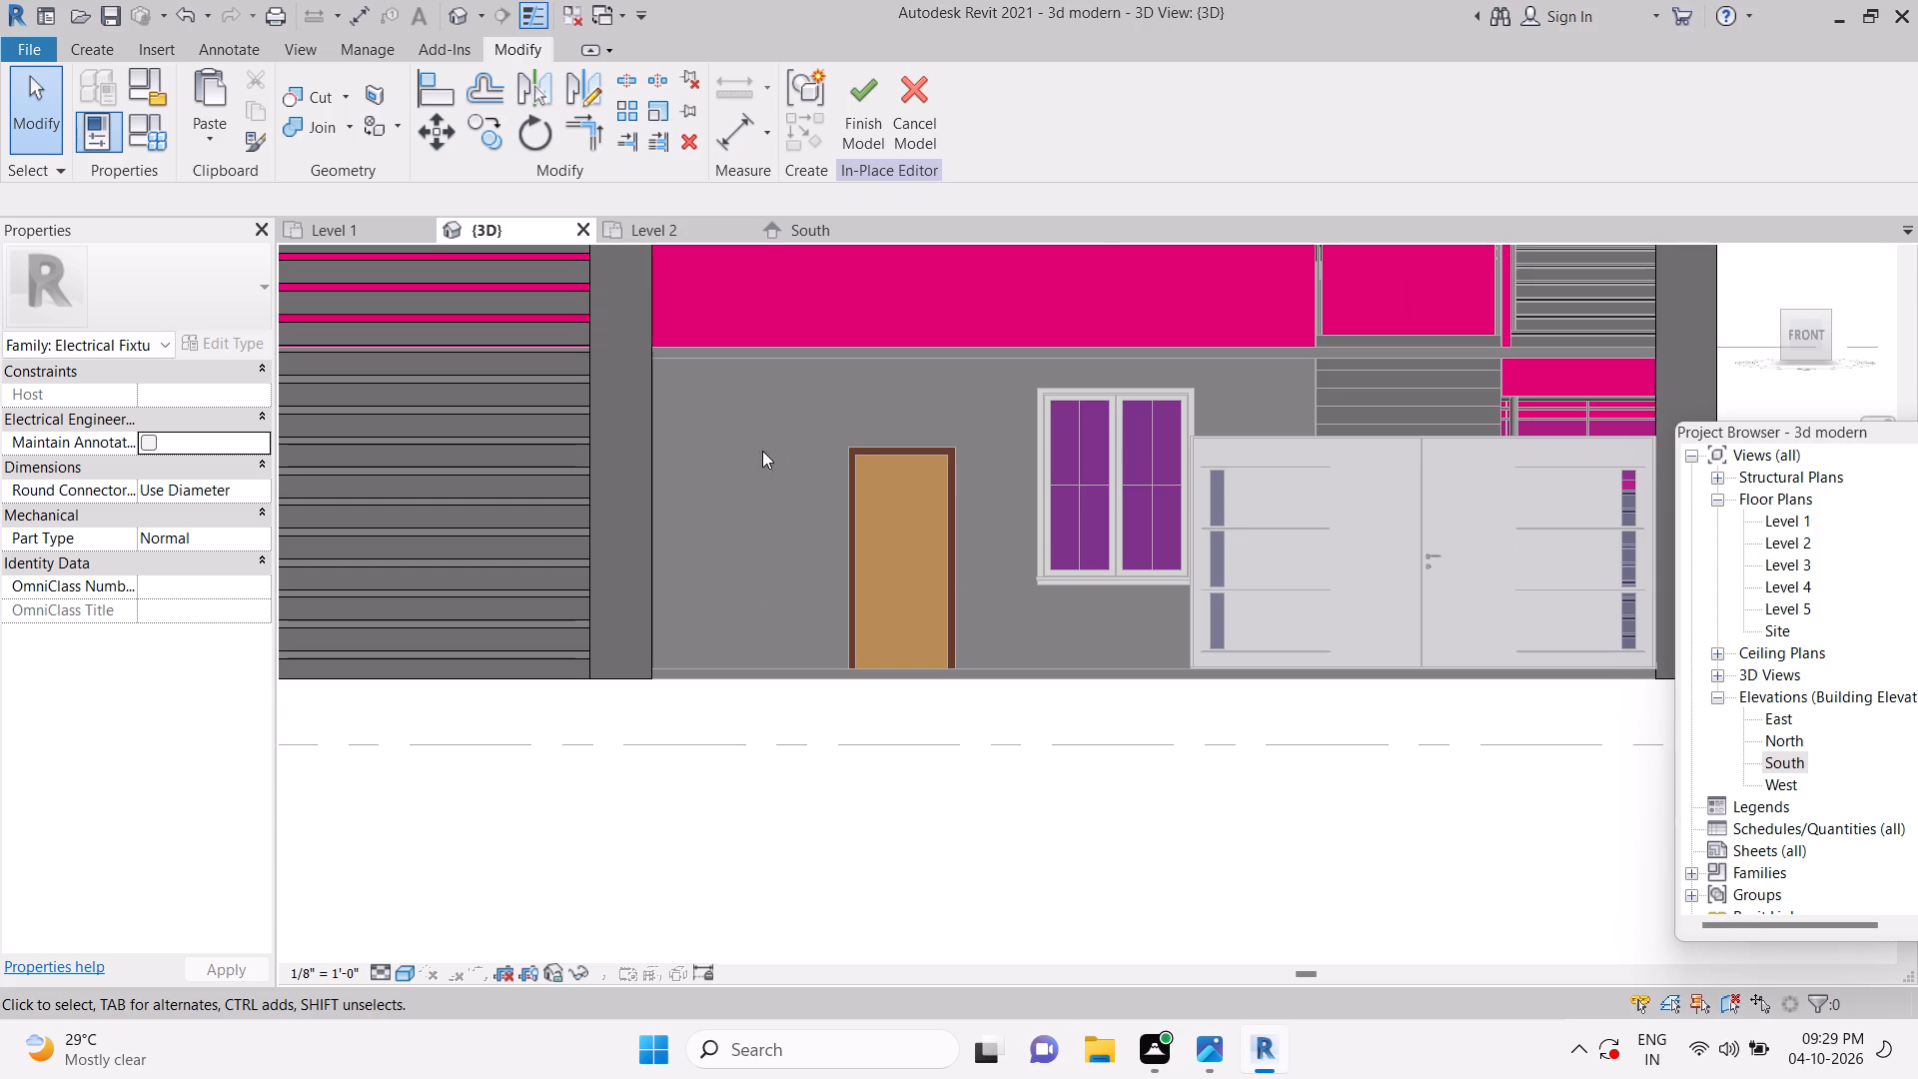
pyautogui.click(94, 40)
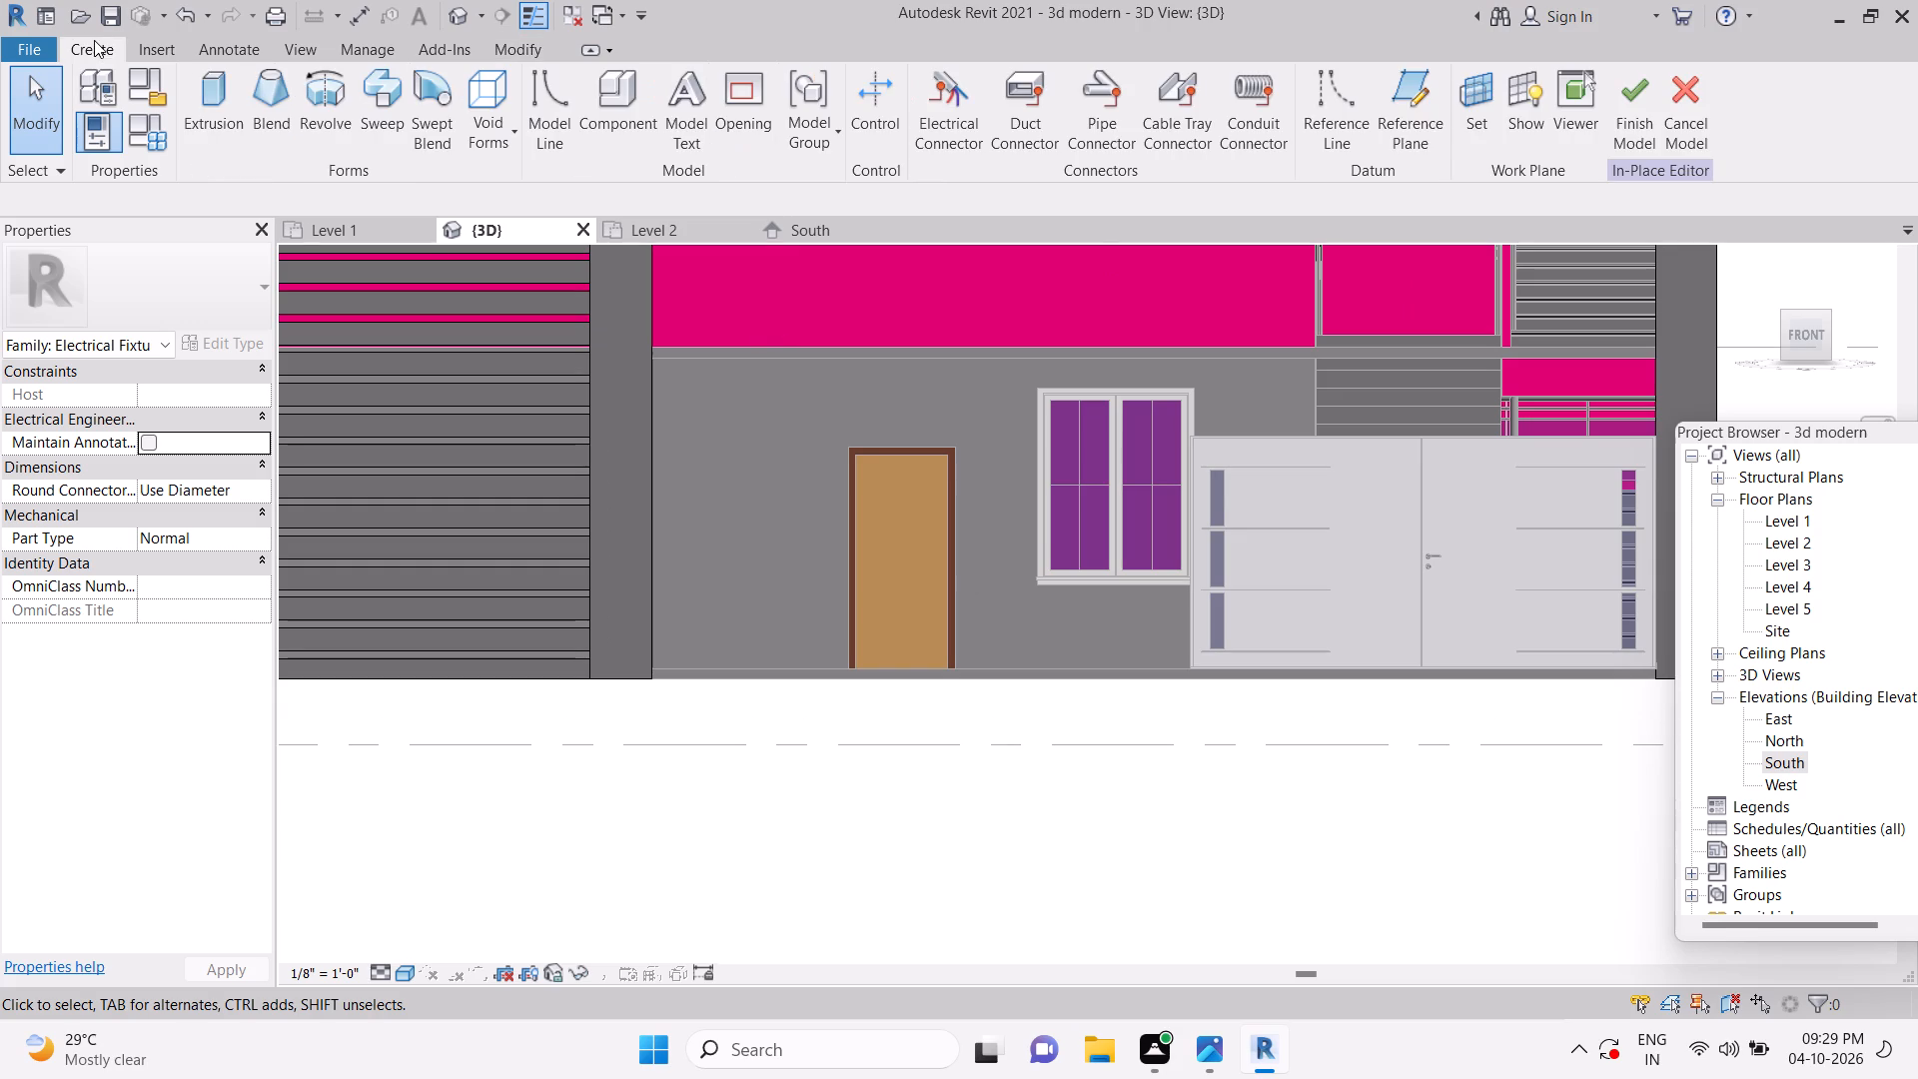
pyautogui.click(211, 80)
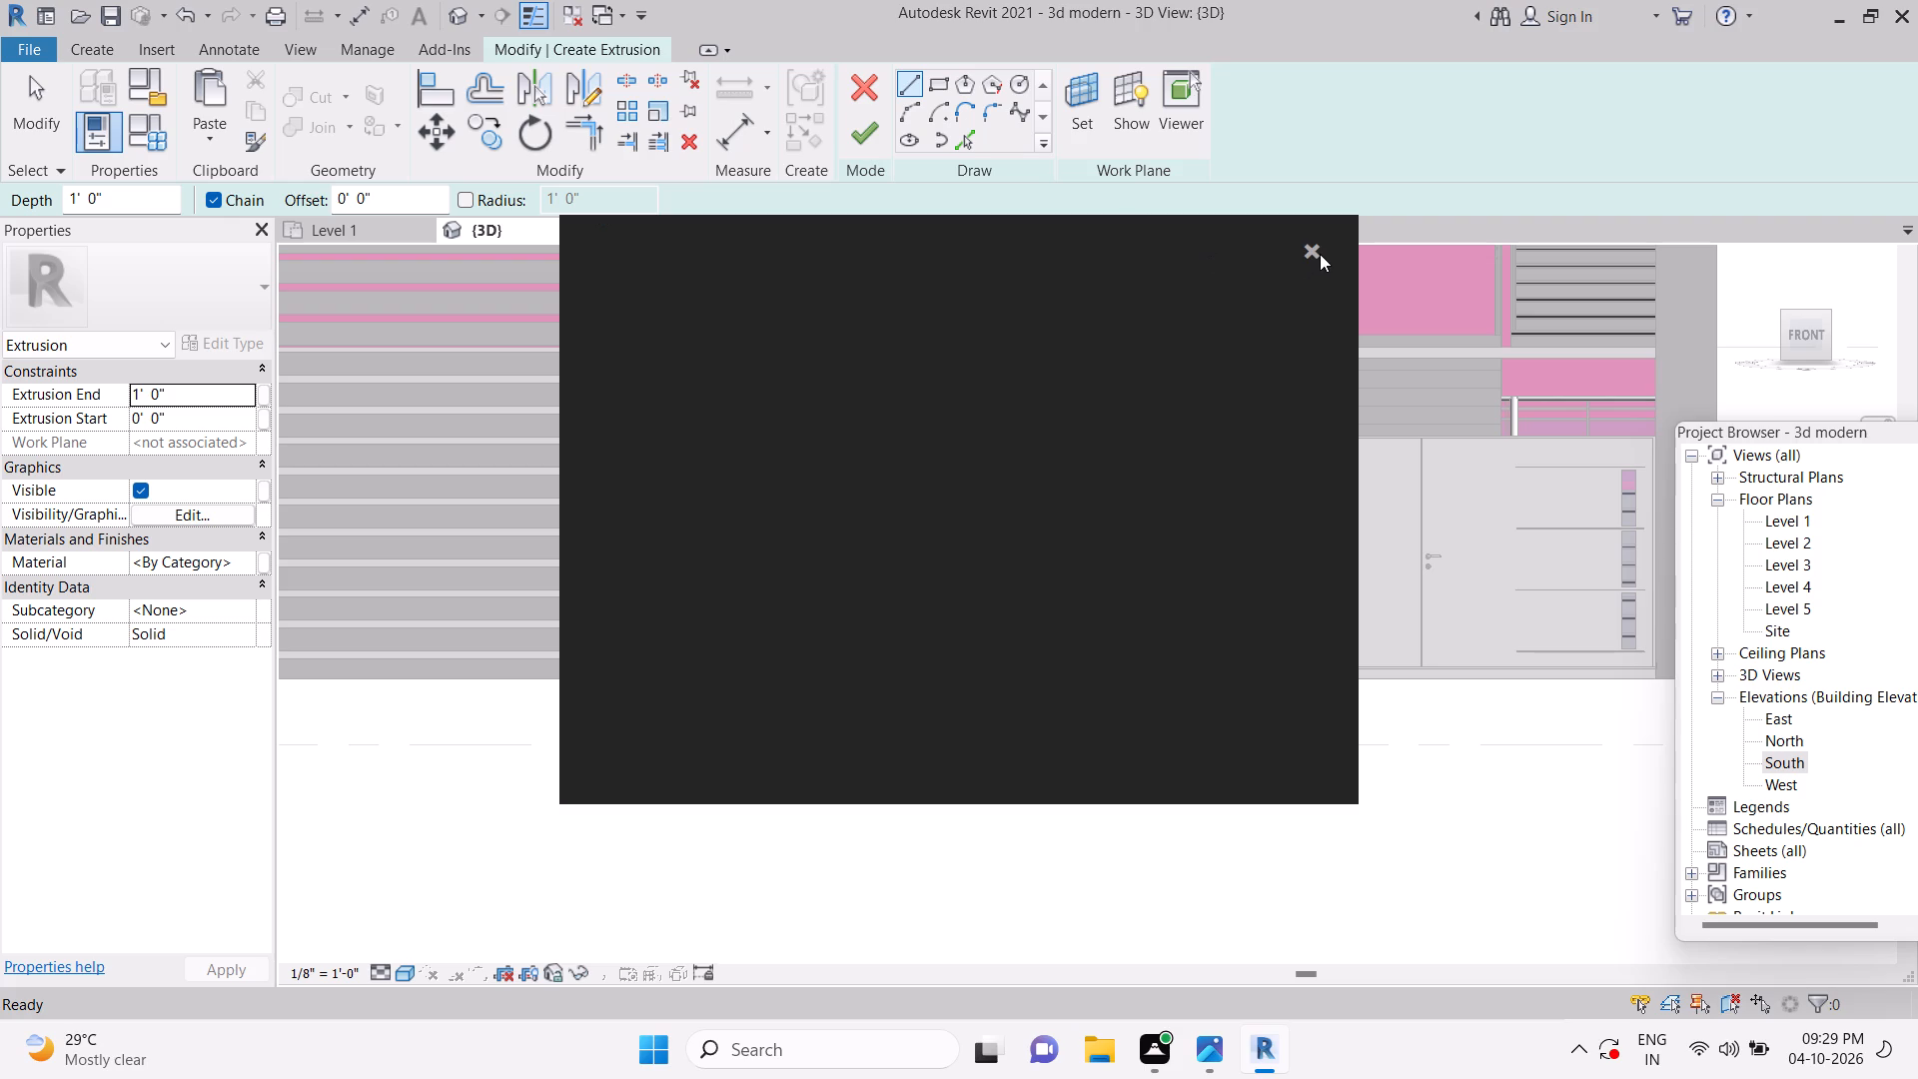
pyautogui.click(1316, 253)
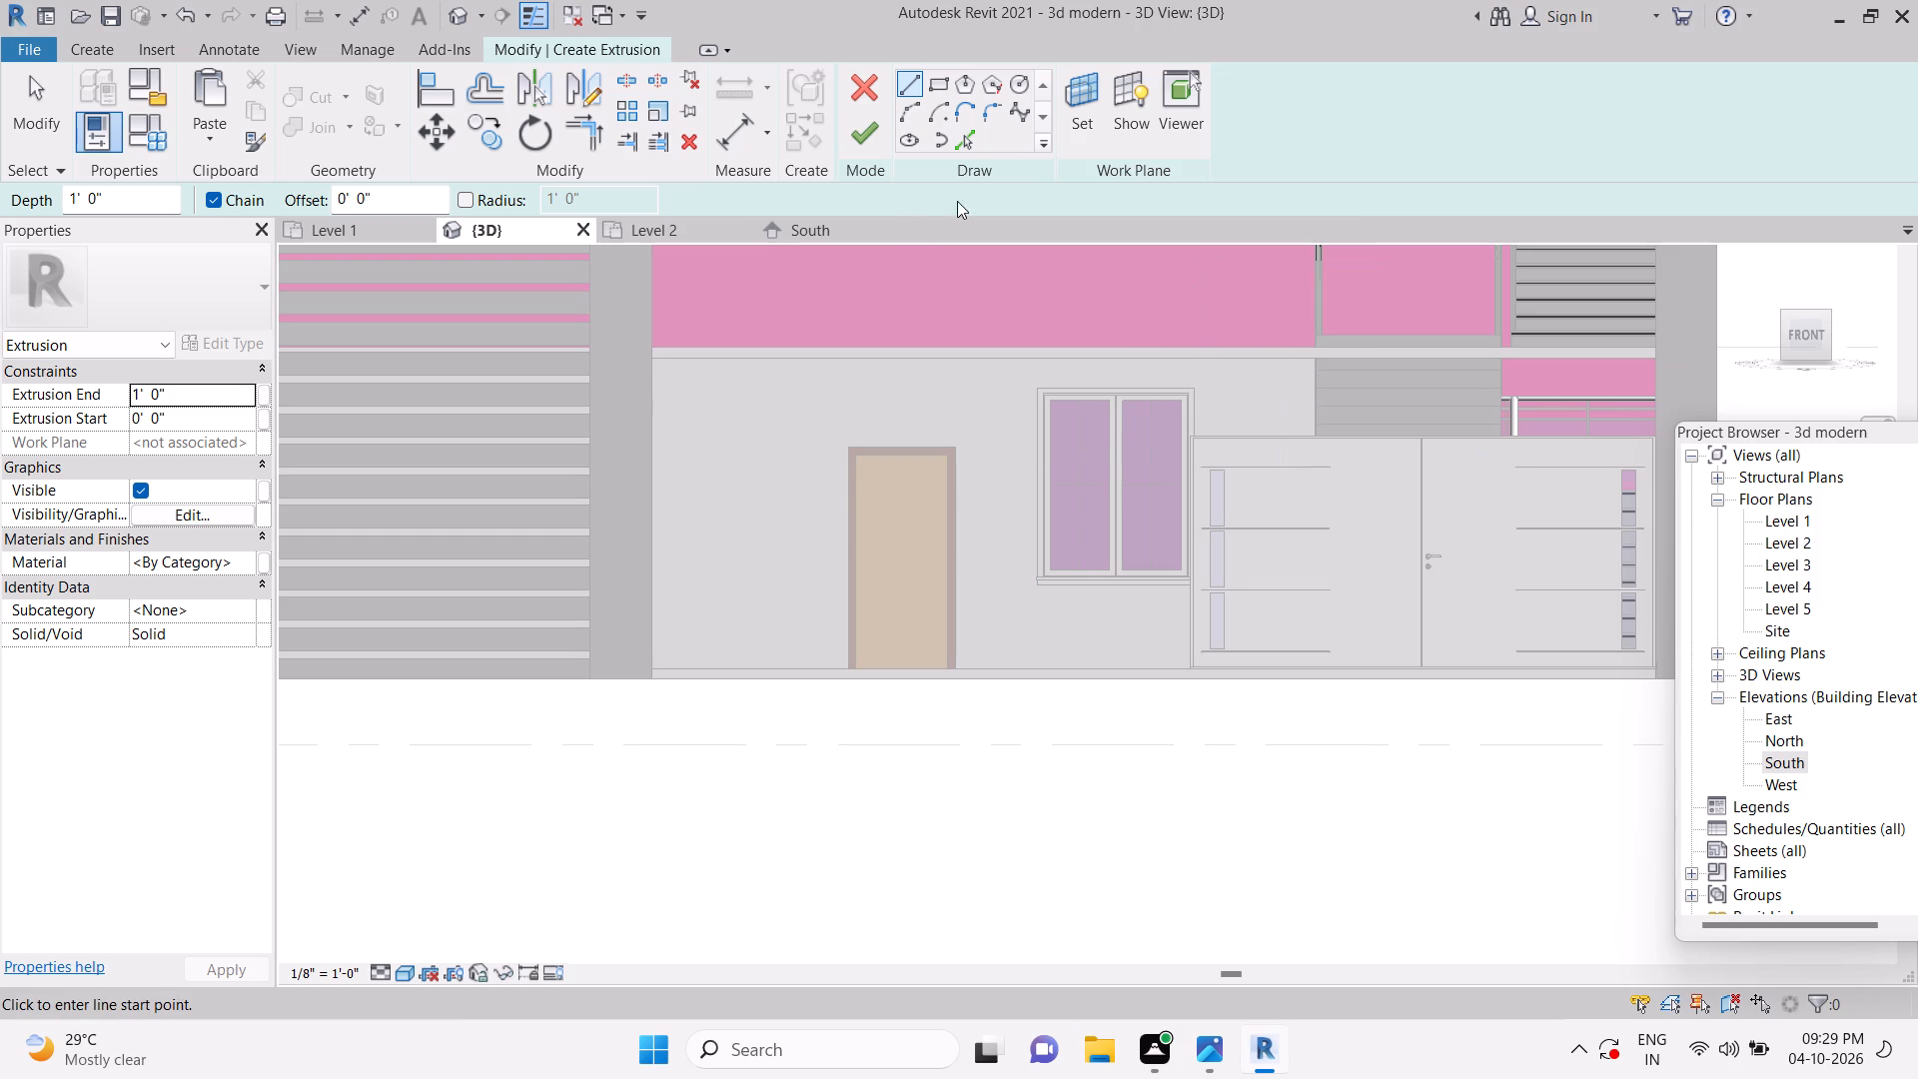
pyautogui.click(945, 87)
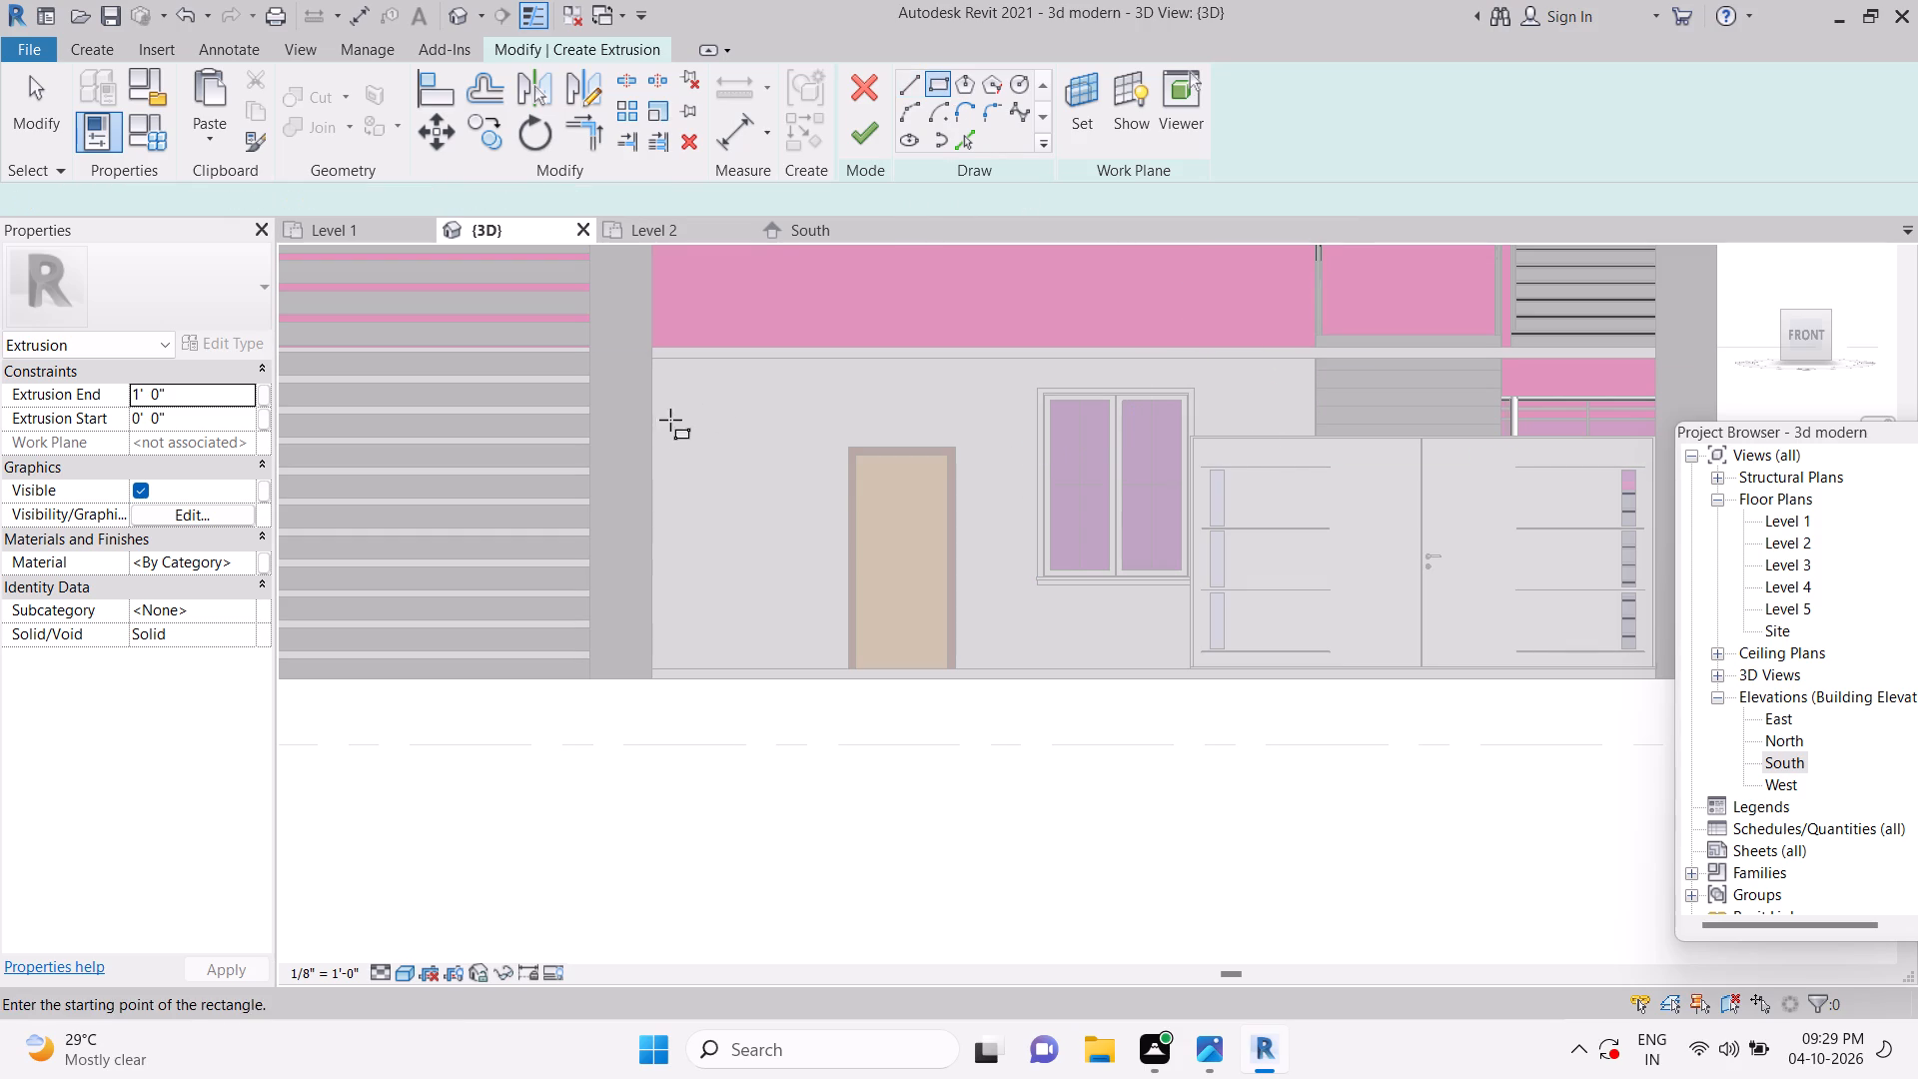
pyautogui.click(653, 481)
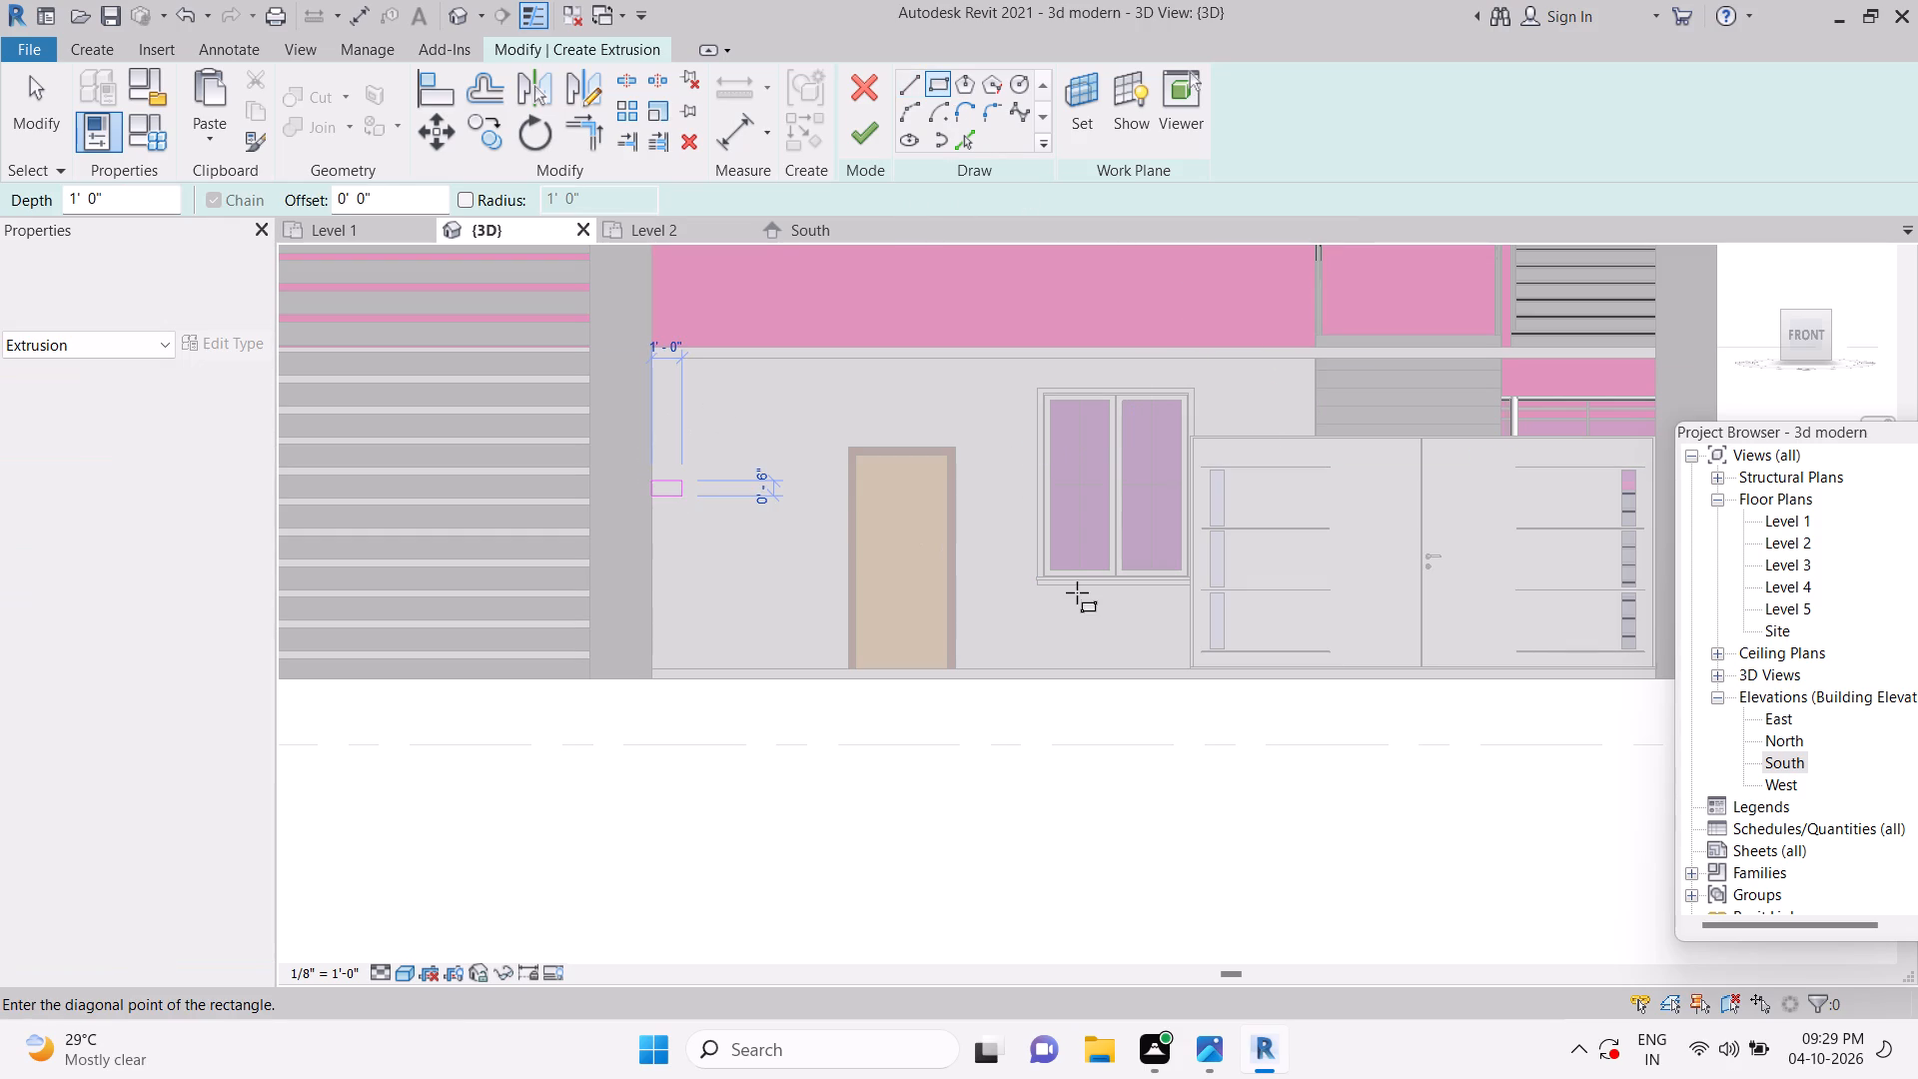
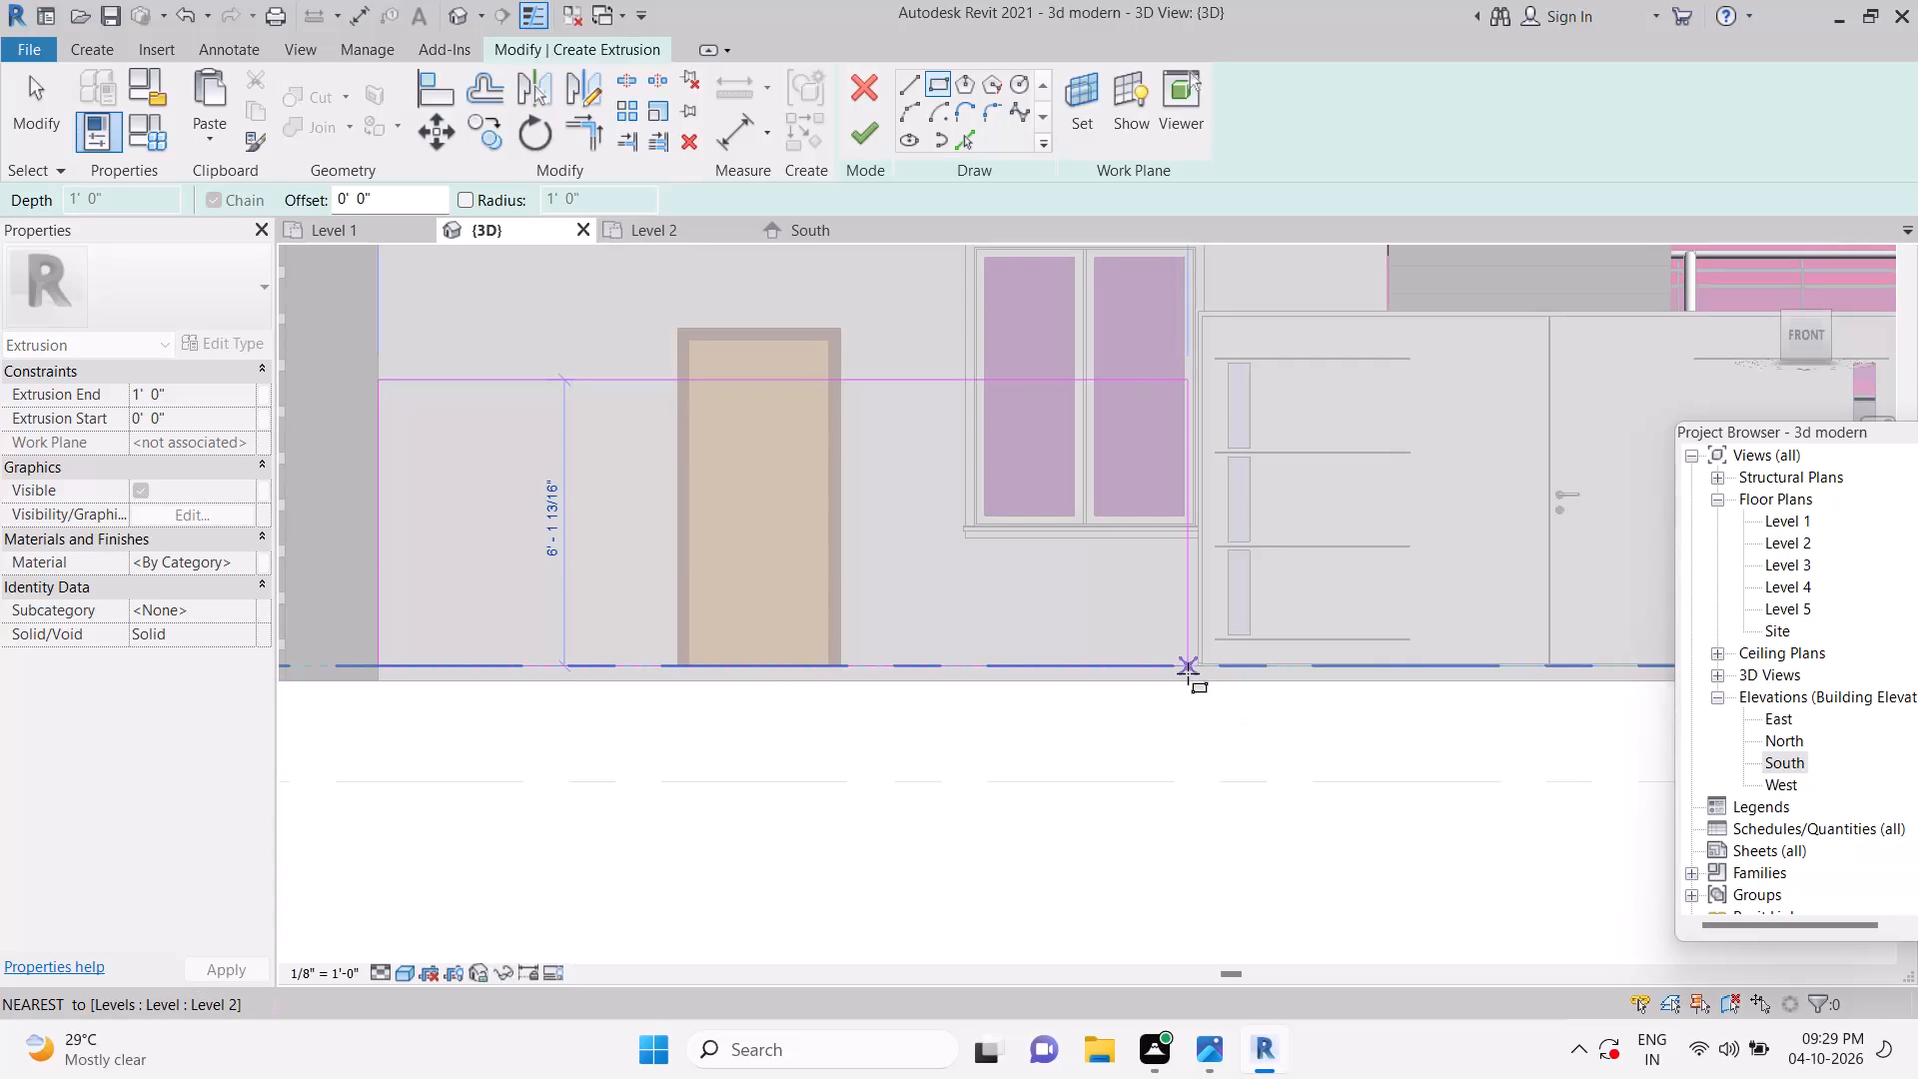
# Complete the rectangular profile about 6' 6" high down to the floor slab's bottom at the double door's near edge, and finish the extrusion.
pyautogui.click(1195, 686)
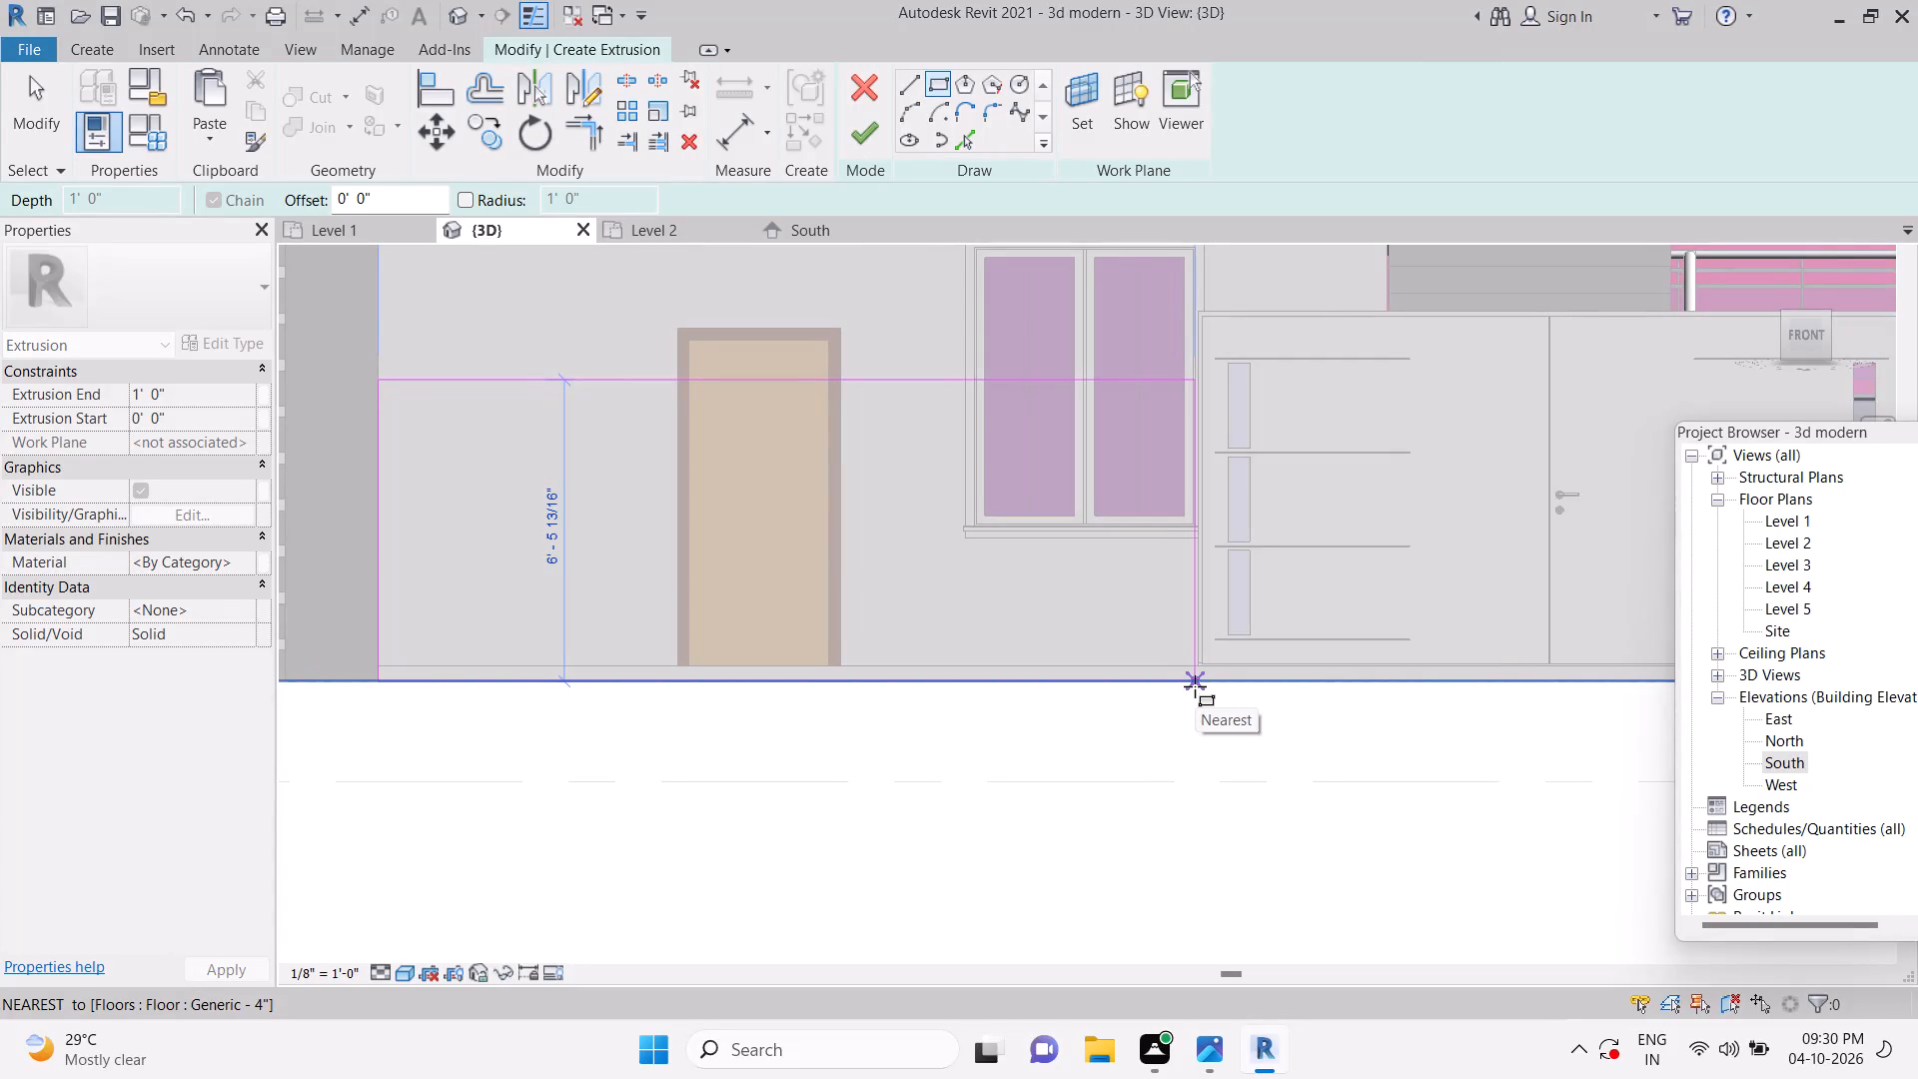
pyautogui.press('Escape')
pyautogui.press('Escape')
pyautogui.press('Escape')
pyautogui.press('Escape')
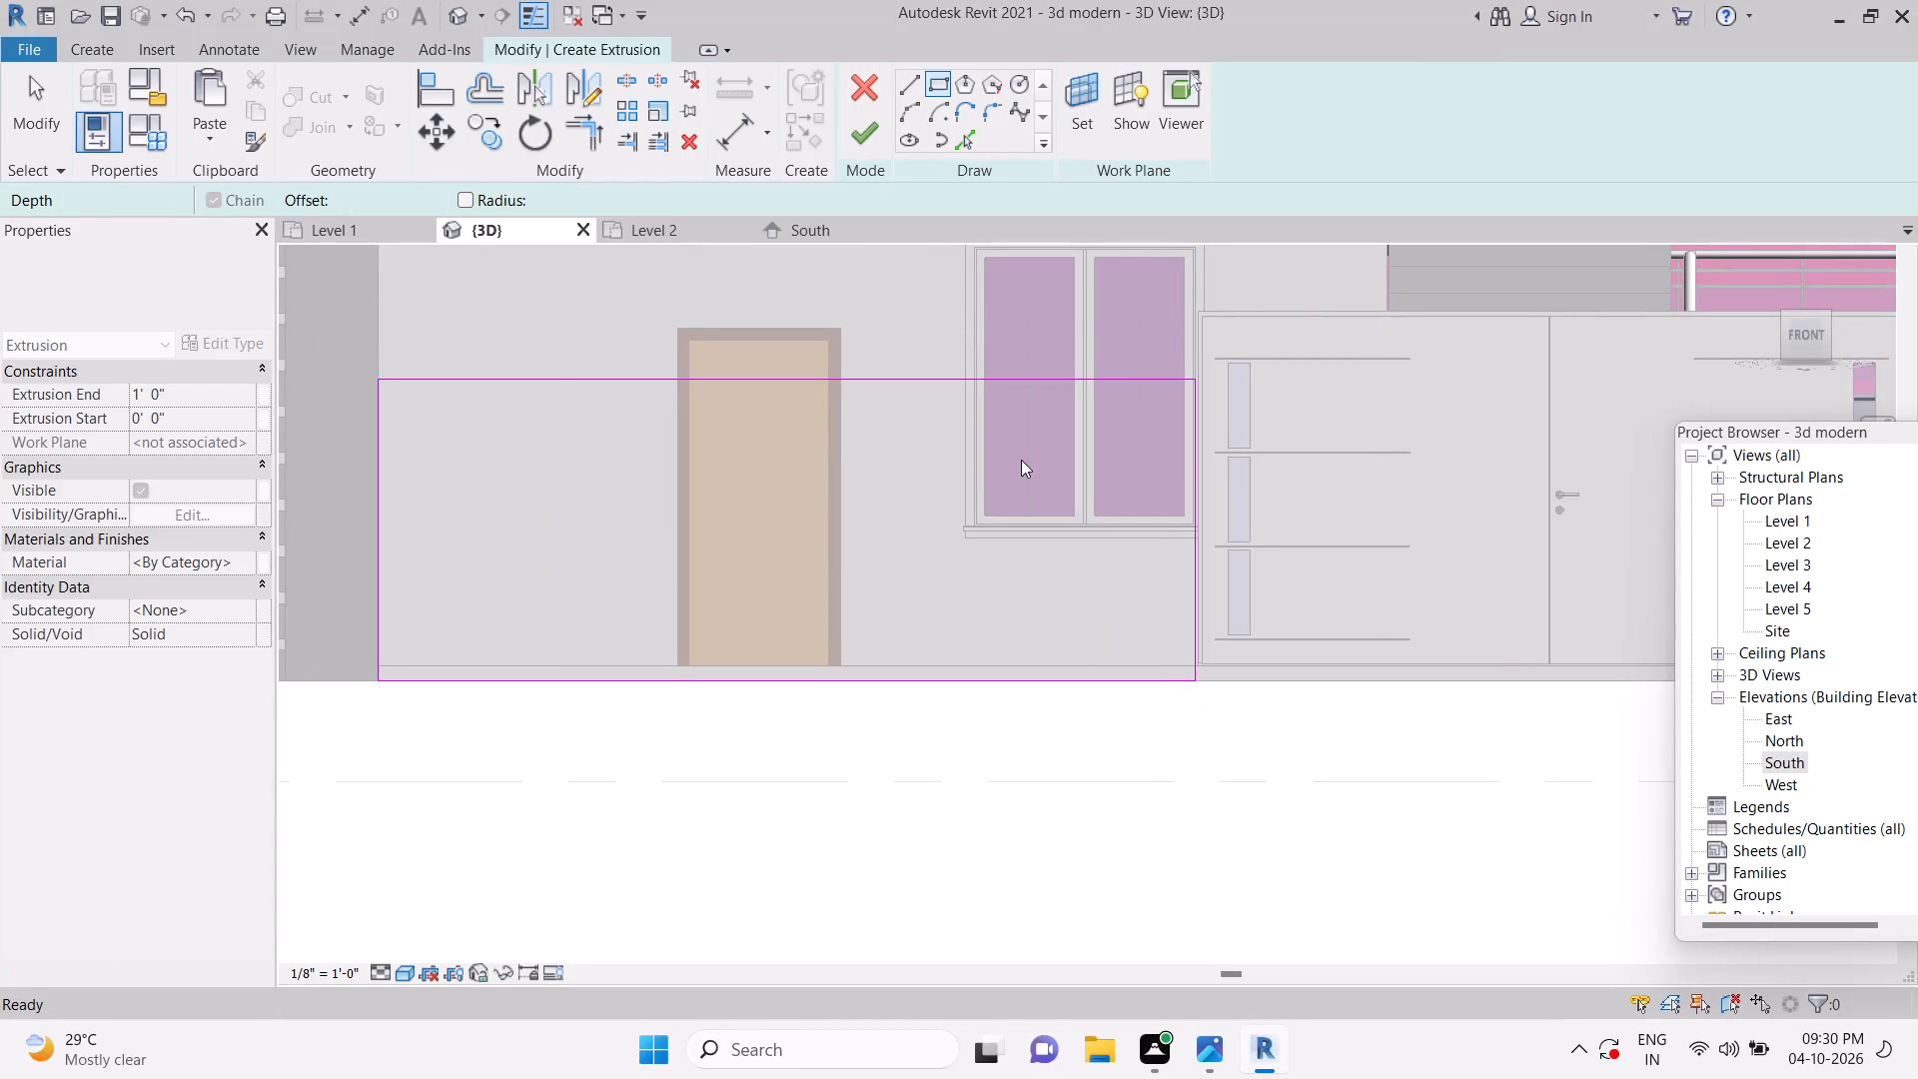
pyautogui.click(879, 146)
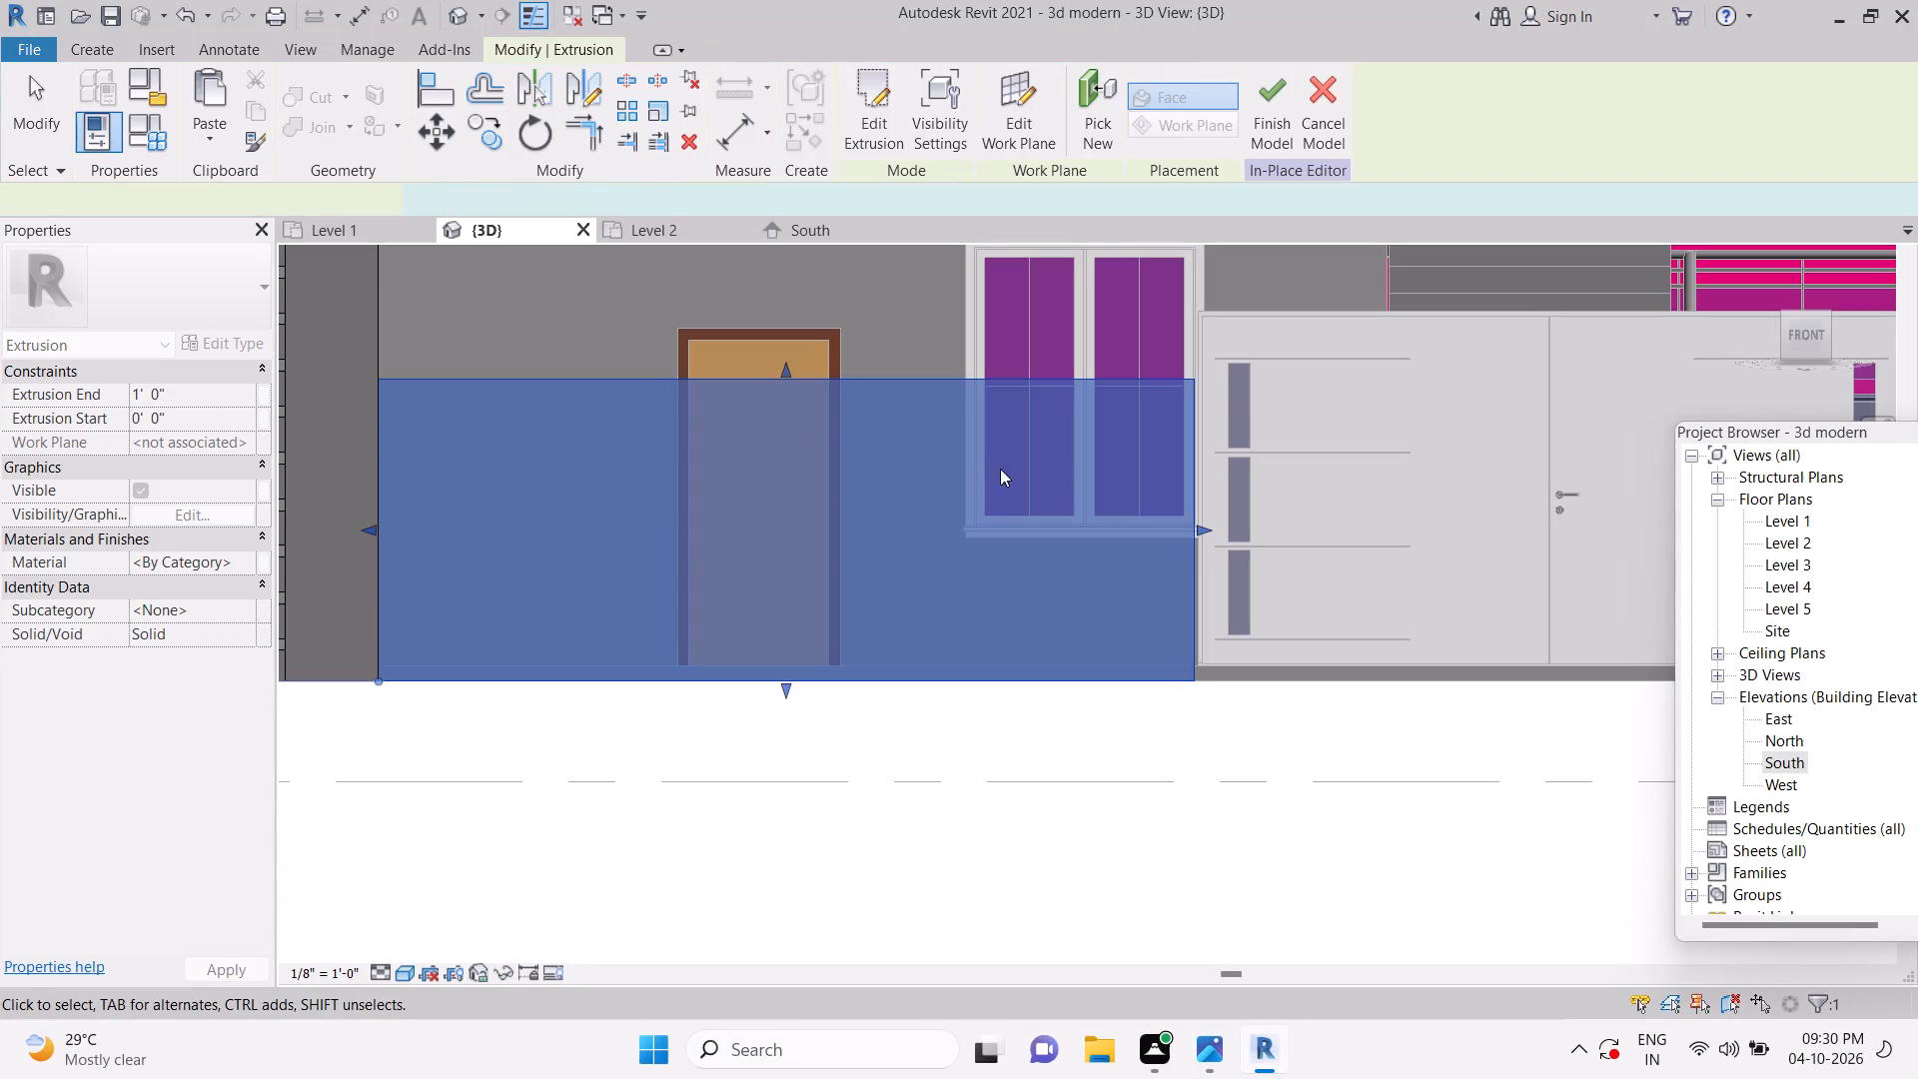
pyautogui.press('Escape')
pyautogui.press('Escape')
# Lower the top face of the new wall extrusion in front of the single door slightly.
pyautogui.scroll(-5, 1096, 481)
pyautogui.keyDown('shift'); pyautogui.moveTo(1275, 571); pyautogui.dragTo(1241, 611, button='middle'); pyautogui.keyUp('shift')
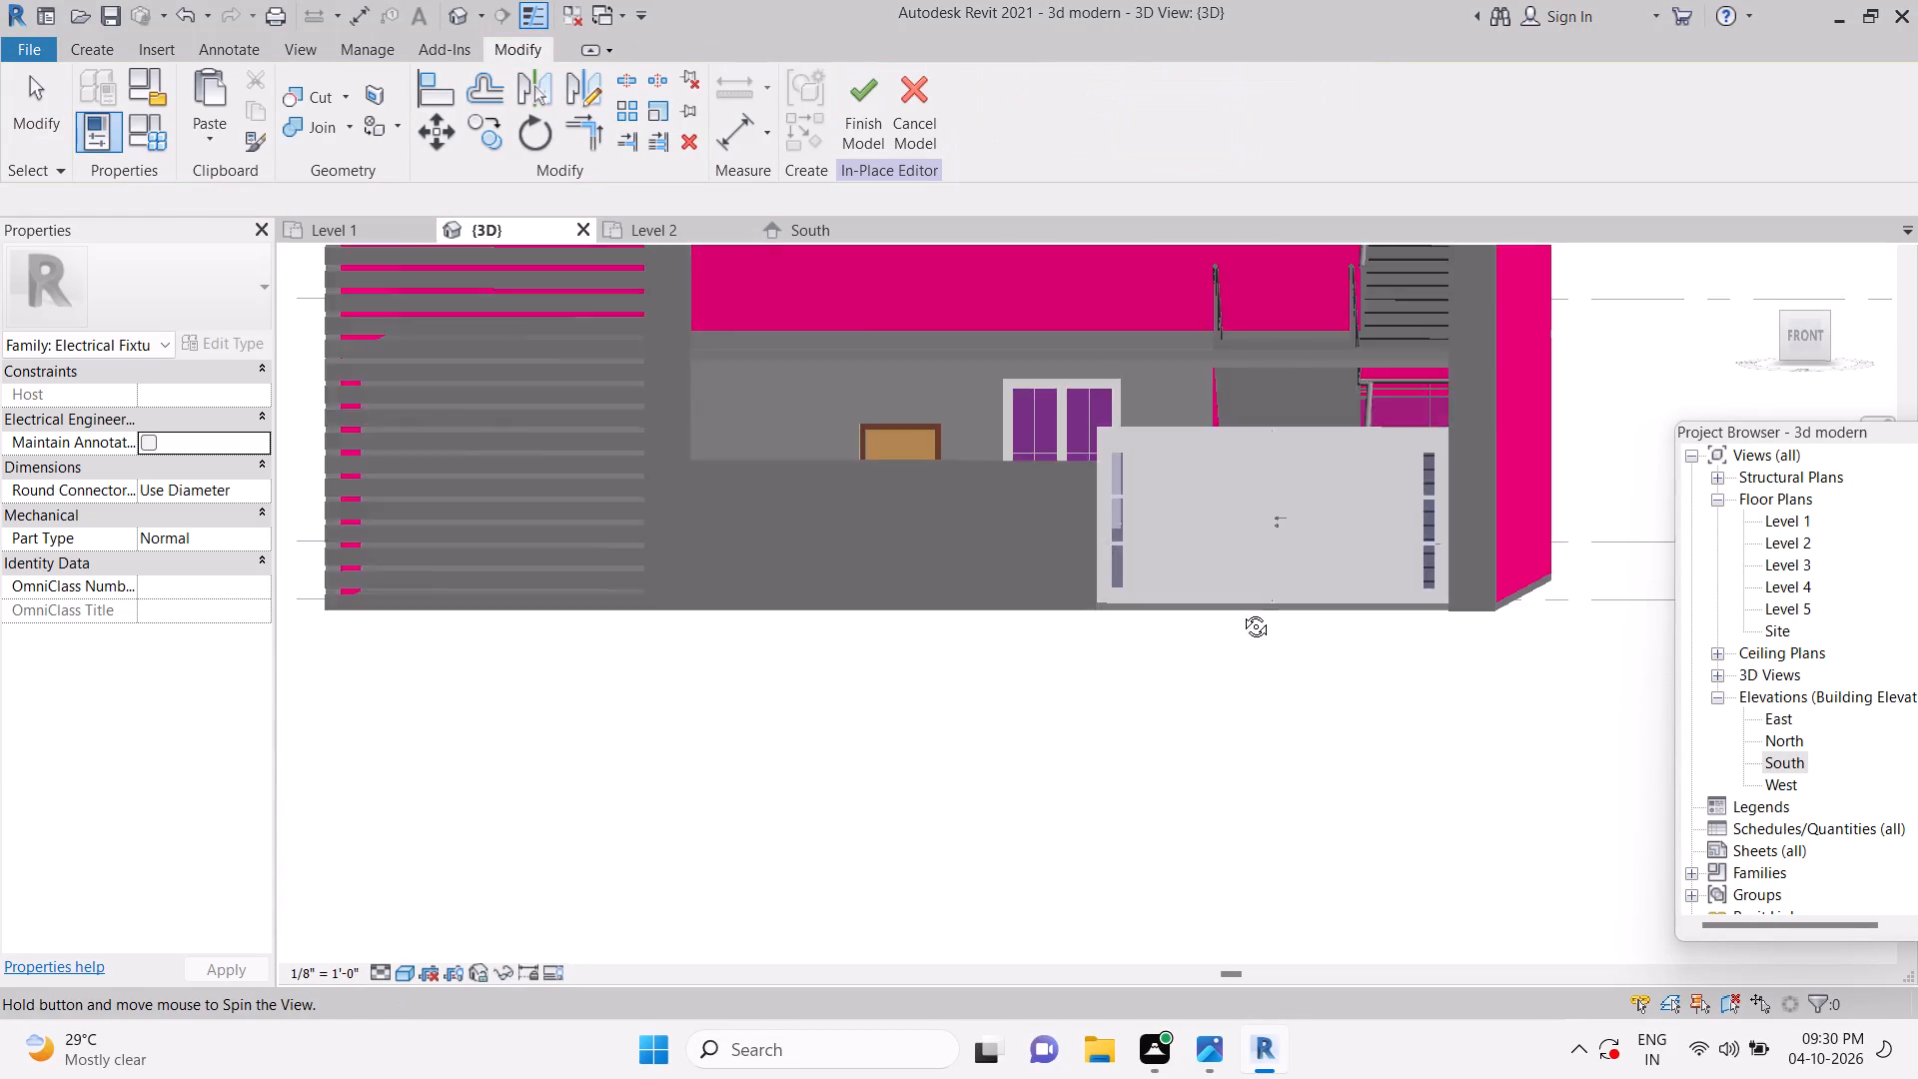
pyautogui.keyDown('shift'); pyautogui.moveTo(1241, 611); pyautogui.dragTo(1195, 665, button='middle'); pyautogui.keyUp('shift')
pyautogui.moveTo(889, 749); pyautogui.dragTo(1146, 578, button='middle')
pyautogui.press('Escape')
pyautogui.press('Escape')
pyautogui.scroll(4, 929, 521)
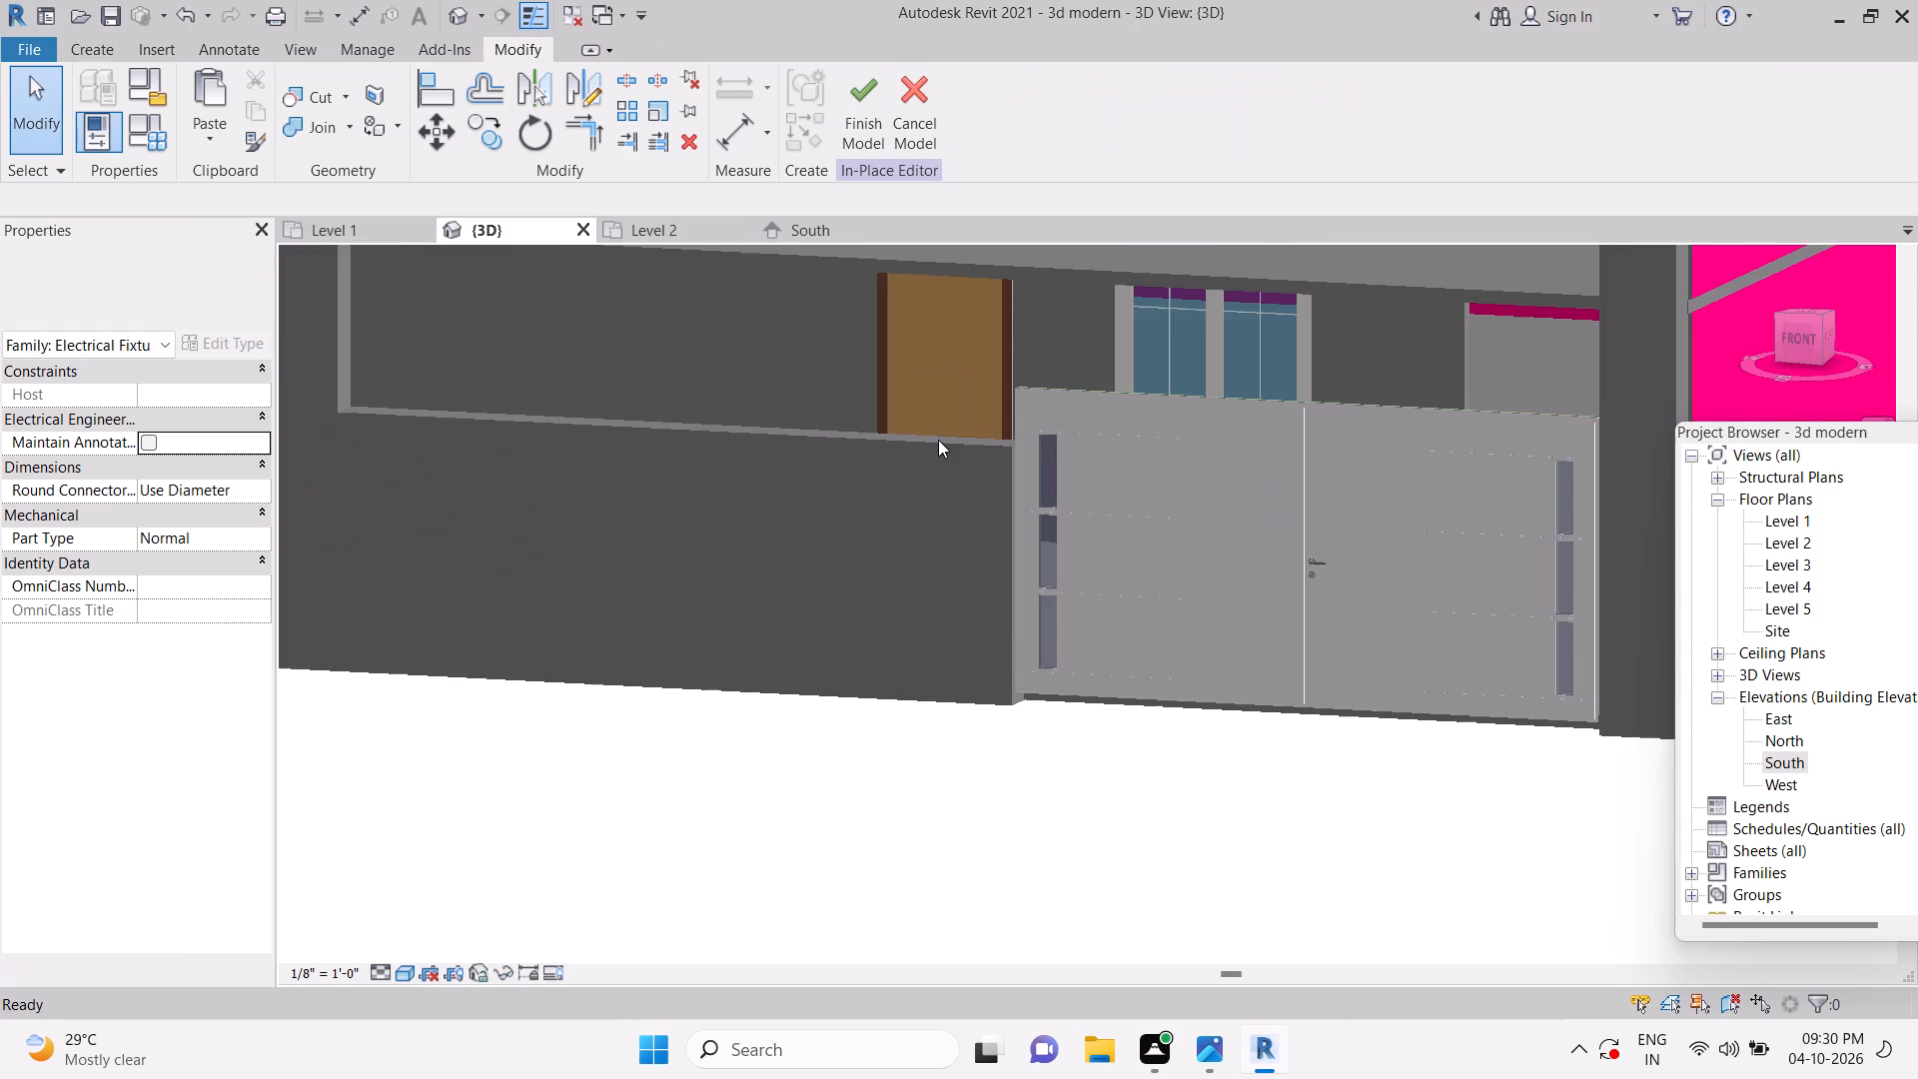
pyautogui.click(938, 440)
pyautogui.press('Escape')
pyautogui.press('Escape')
pyautogui.click(748, 431)
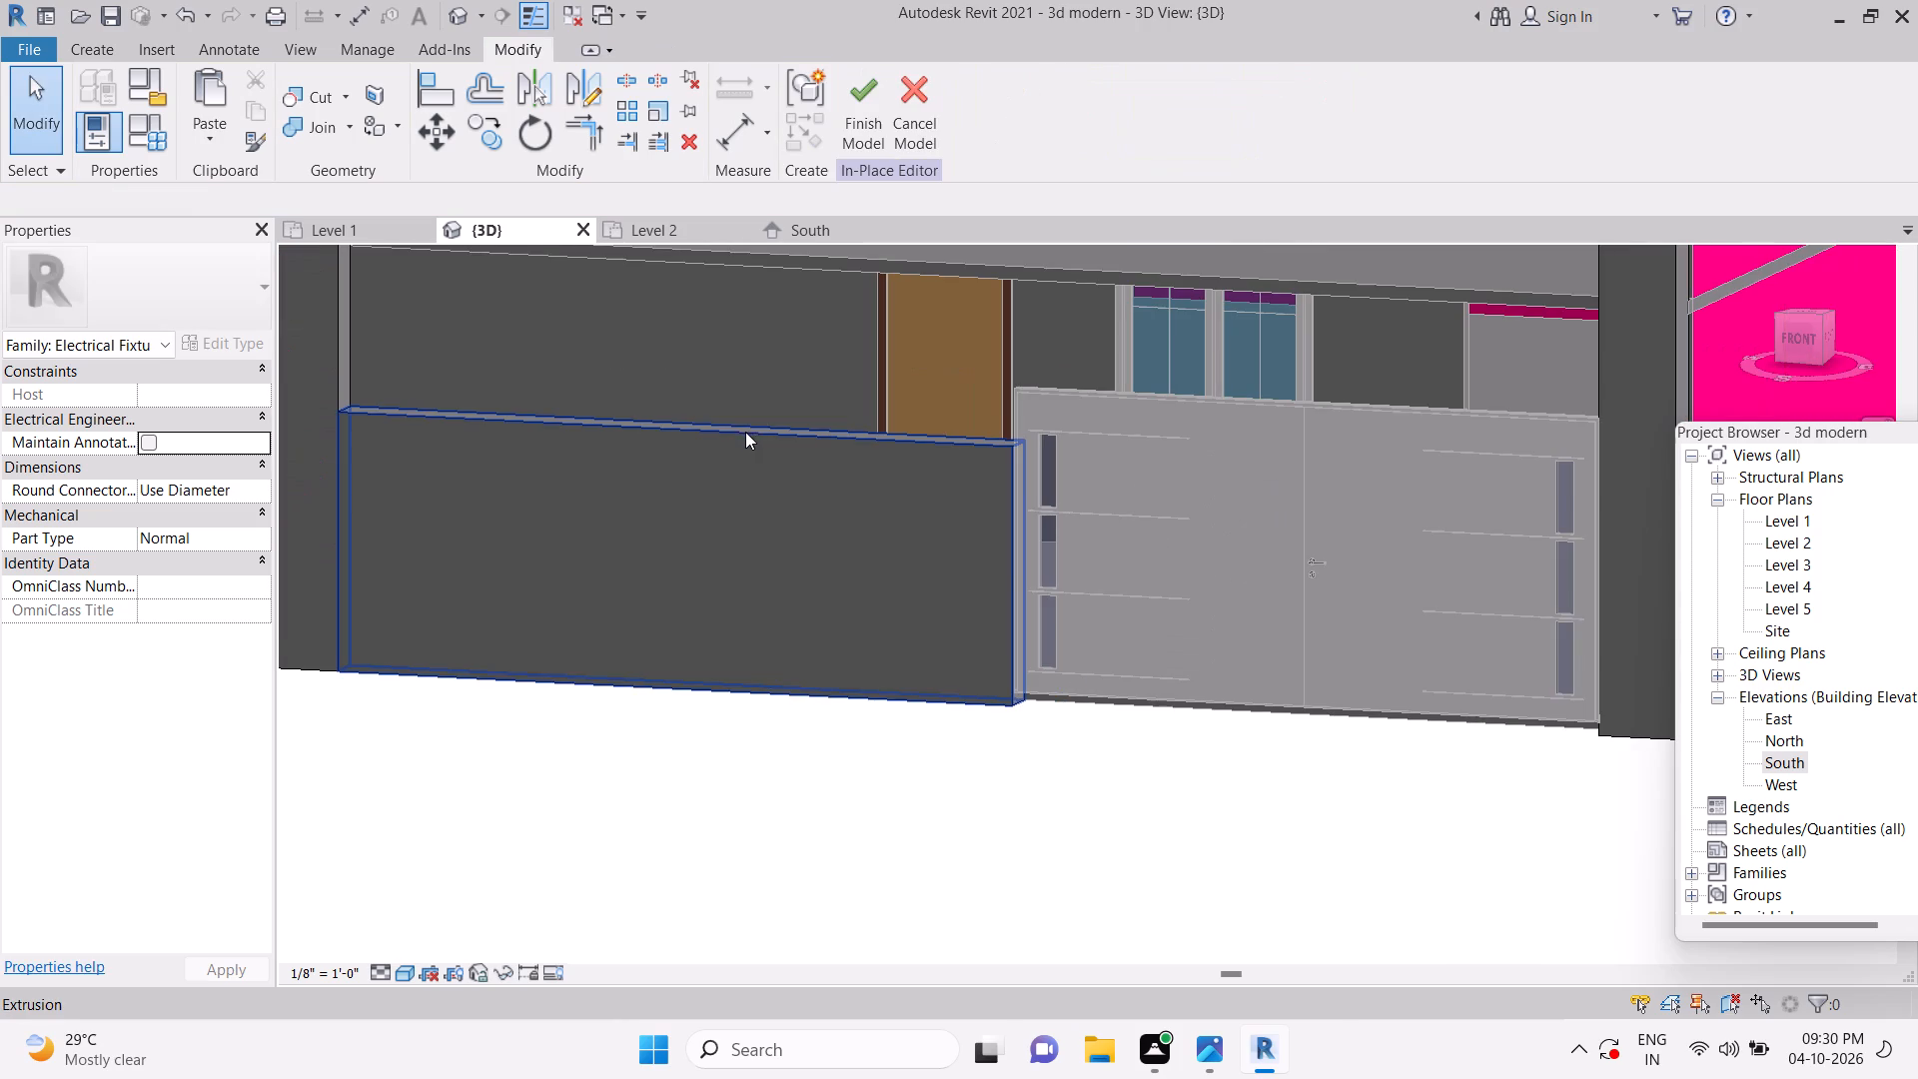
pyautogui.moveTo(677, 415); pyautogui.dragTo(672, 445)
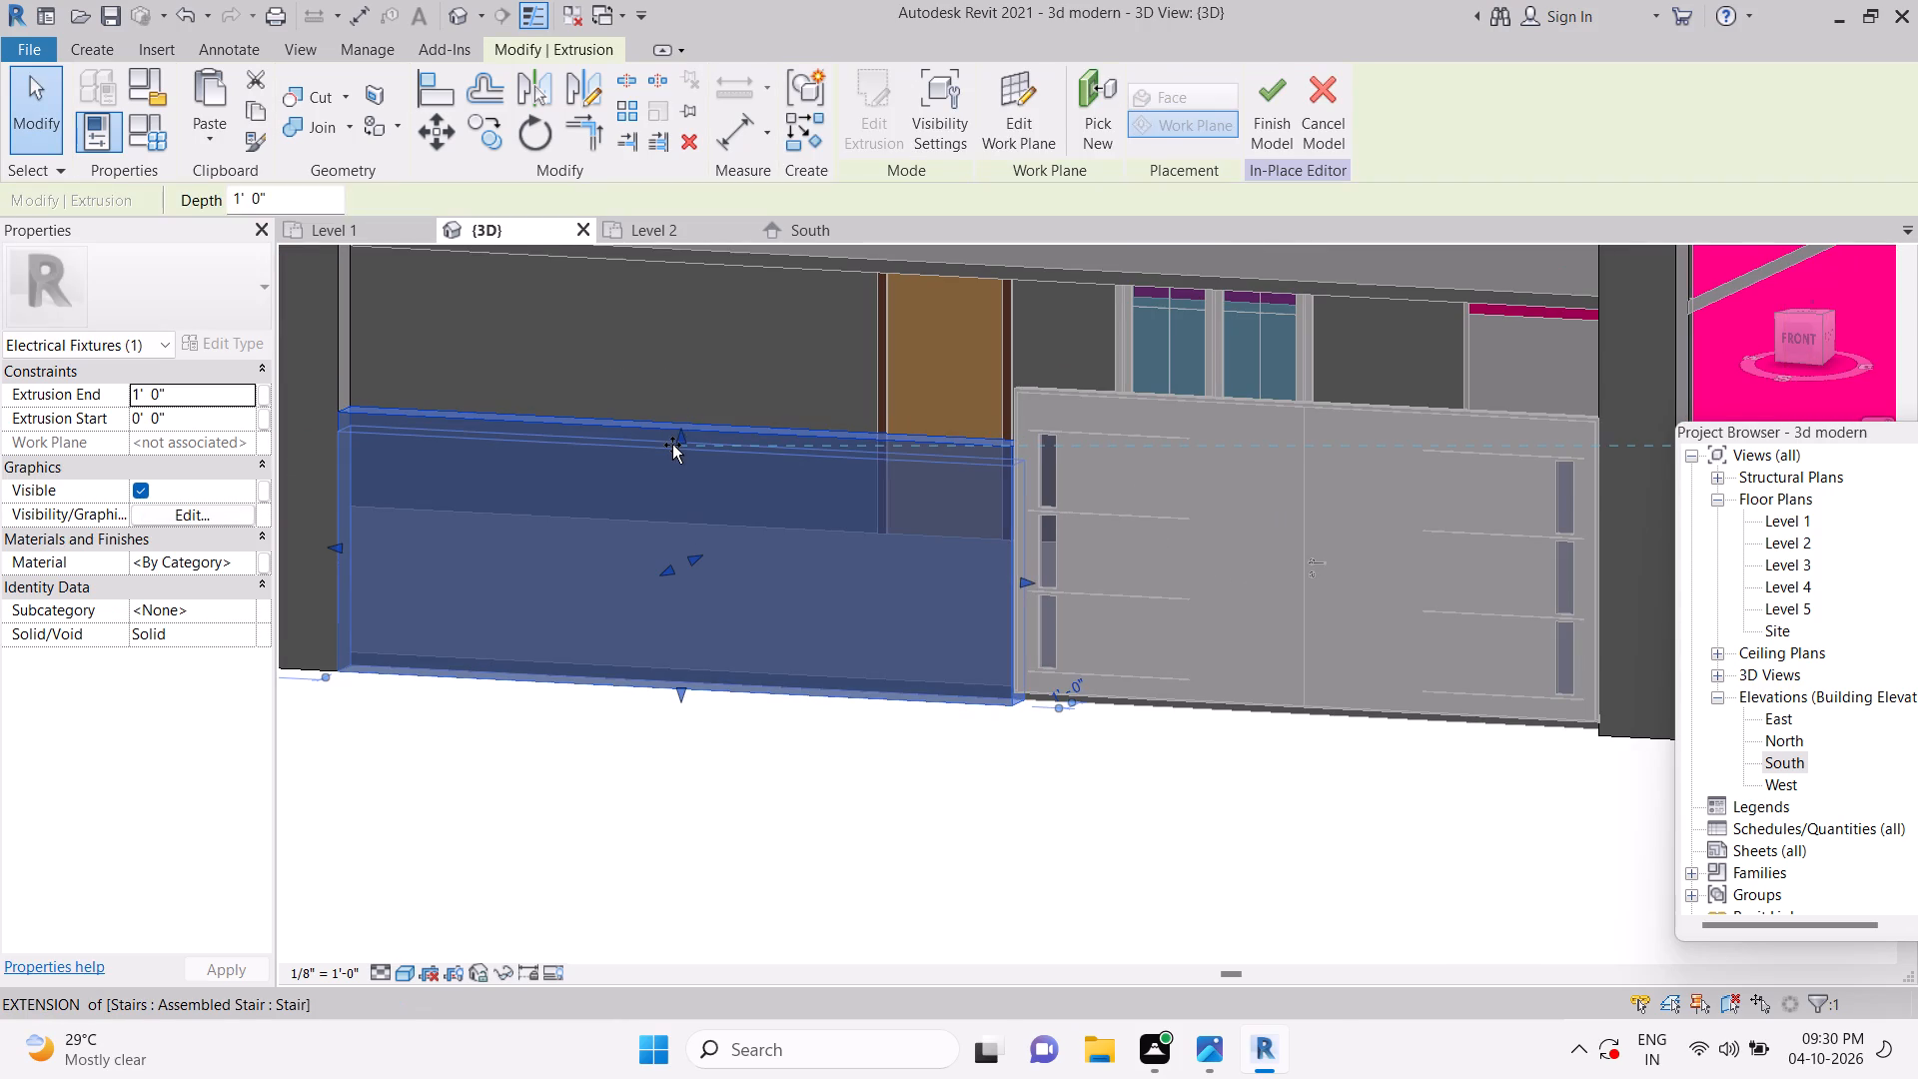
pyautogui.moveTo(672, 445); pyautogui.dragTo(671, 446)
pyautogui.press('Escape')
pyautogui.press('Escape')
pyautogui.press('Escape')
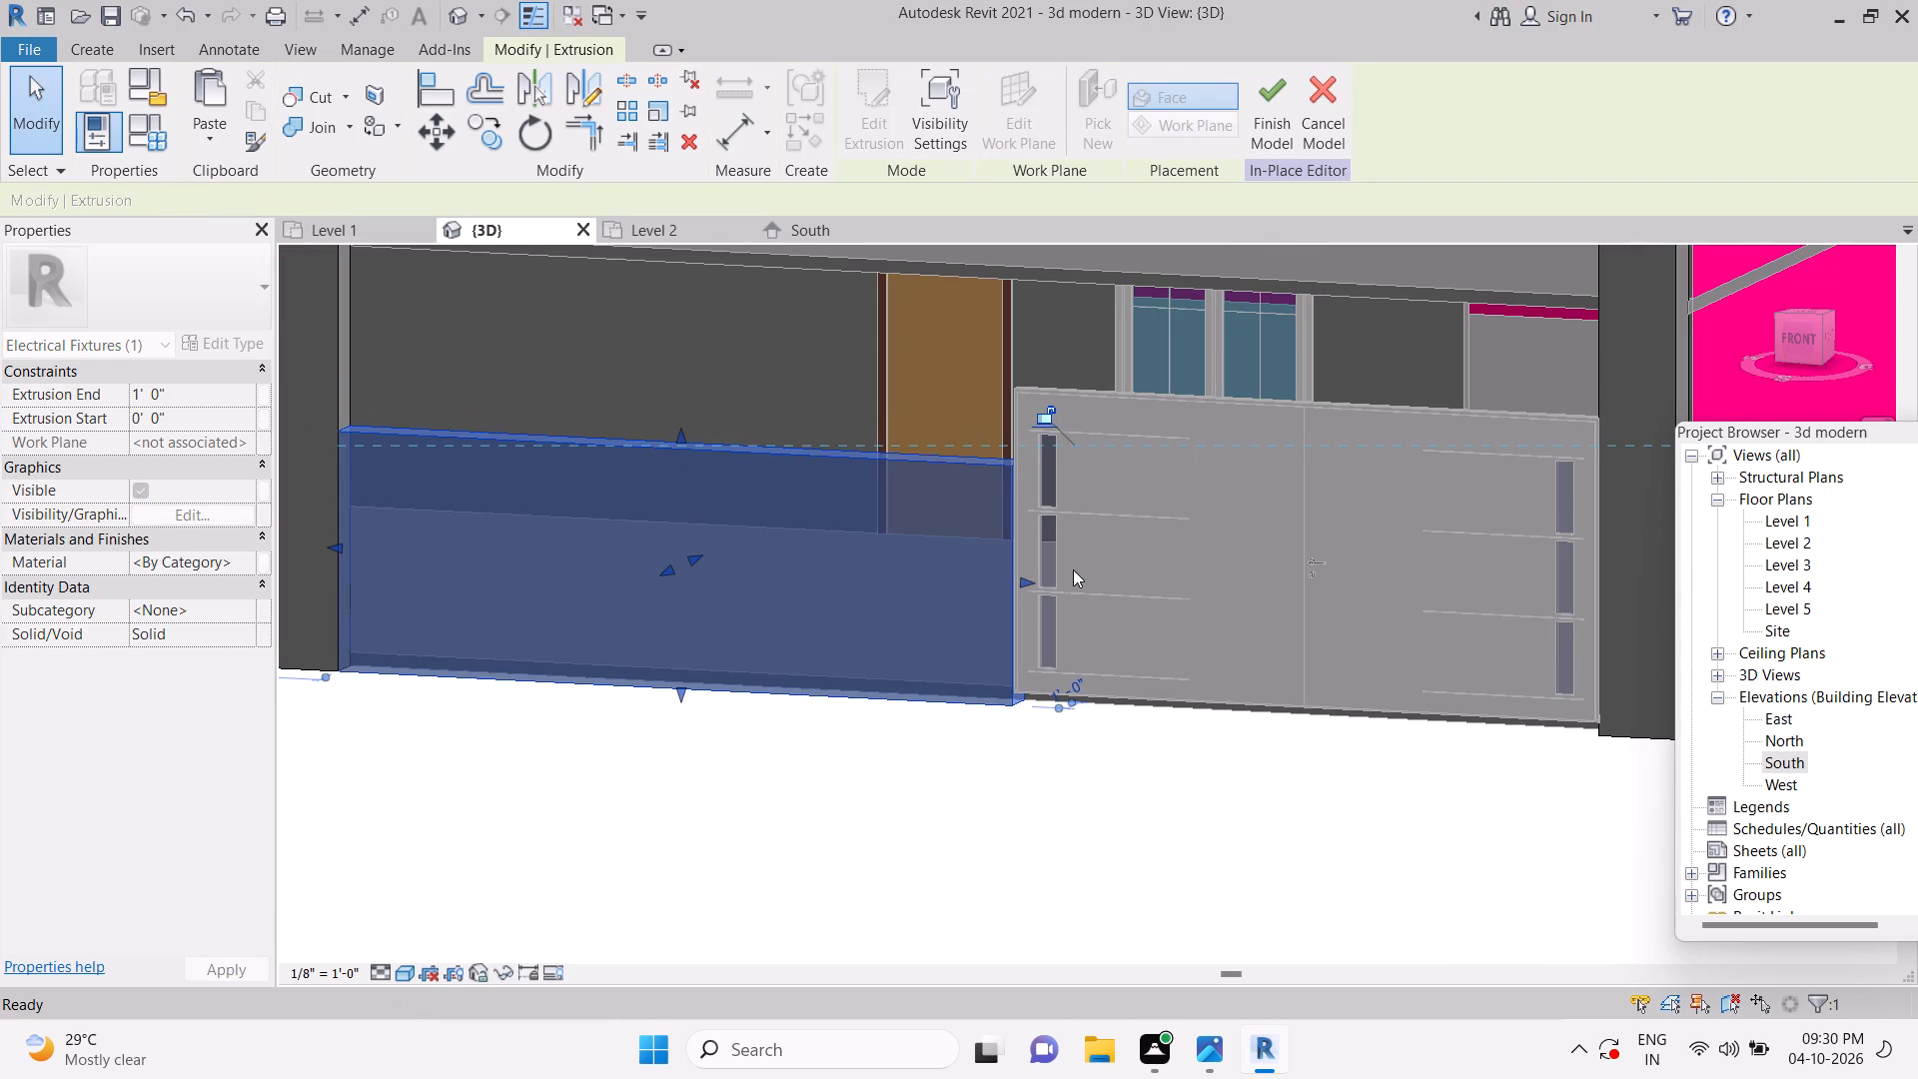
# Examine the lowered front wall in 3D and front views against the reference elevation image.
pyautogui.keyDown('shift'); pyautogui.moveTo(1269, 751); pyautogui.dragTo(1312, 732, button='middle'); pyautogui.keyUp('shift')
pyautogui.scroll(-3, 1273, 696)
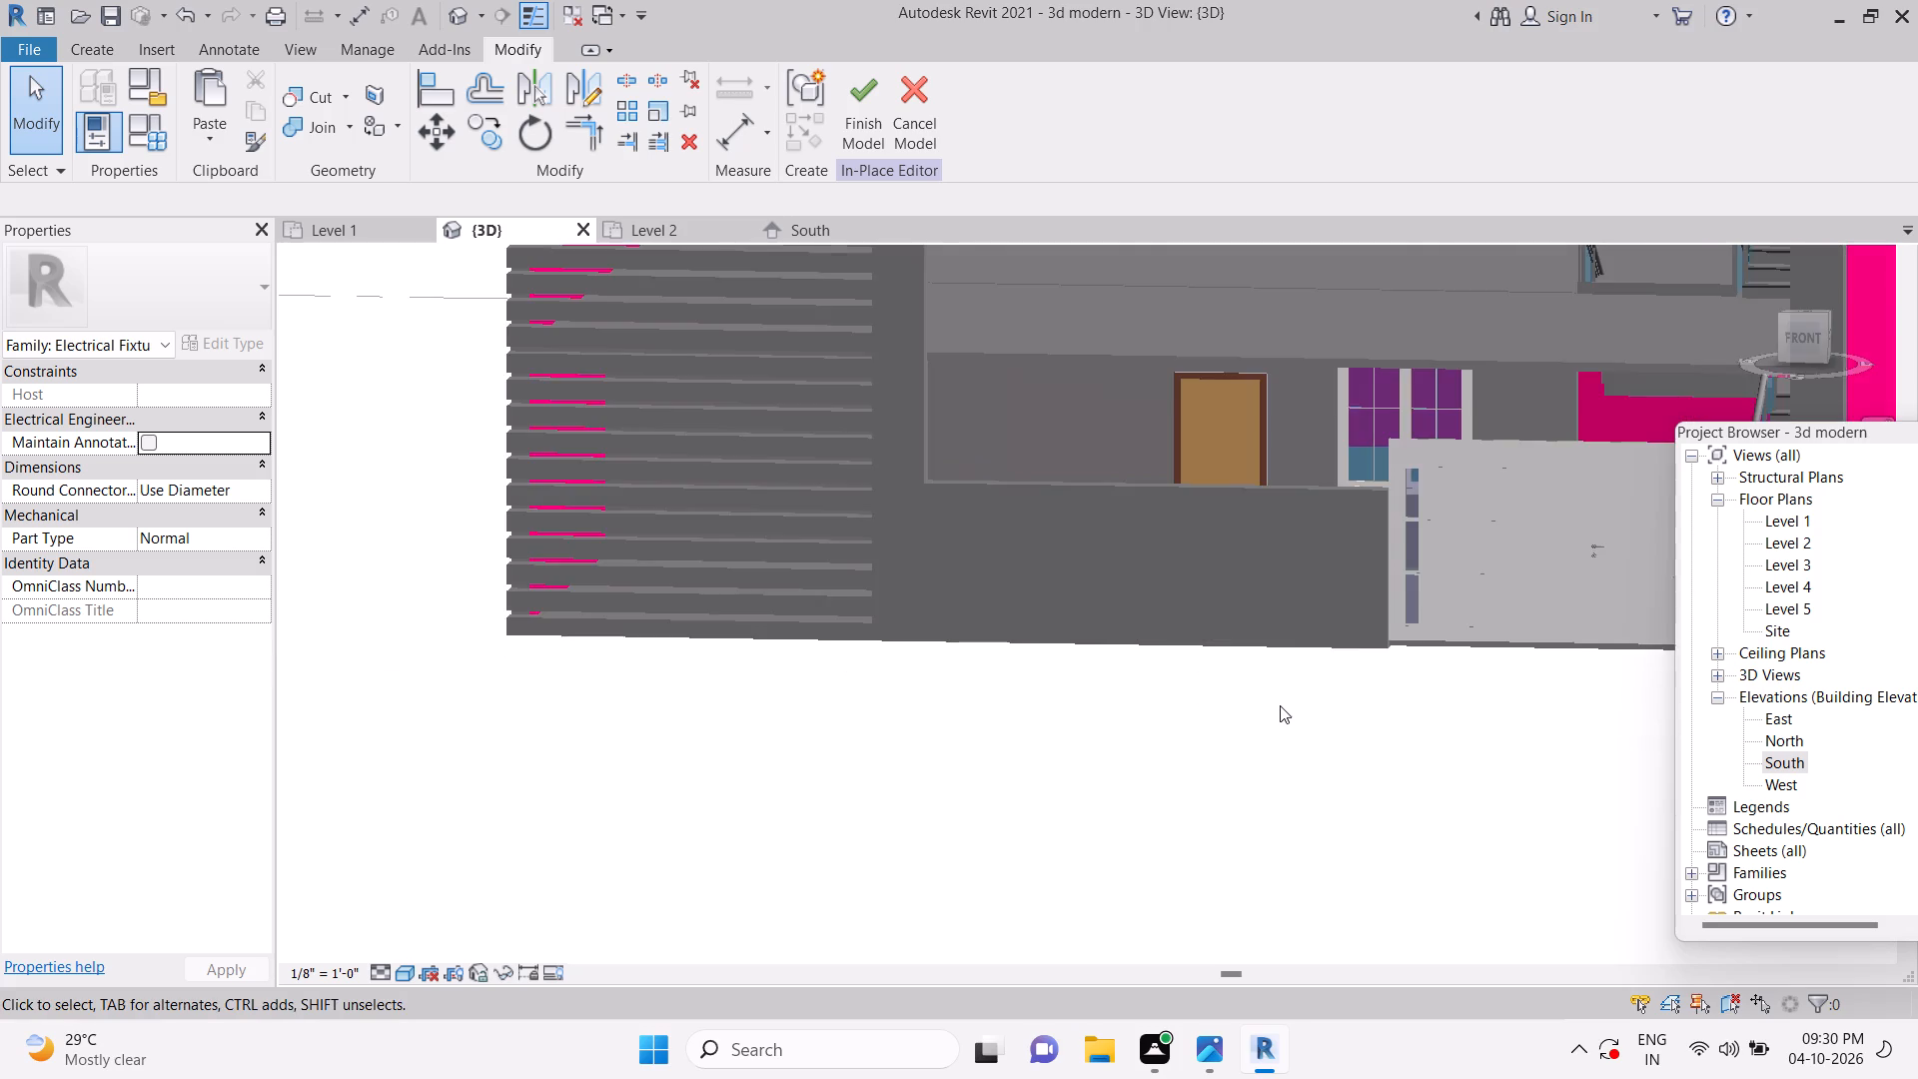
pyautogui.keyDown('shift'); pyautogui.moveTo(1321, 775); pyautogui.dragTo(1256, 810, button='middle'); pyautogui.keyUp('shift')
pyautogui.press('Escape')
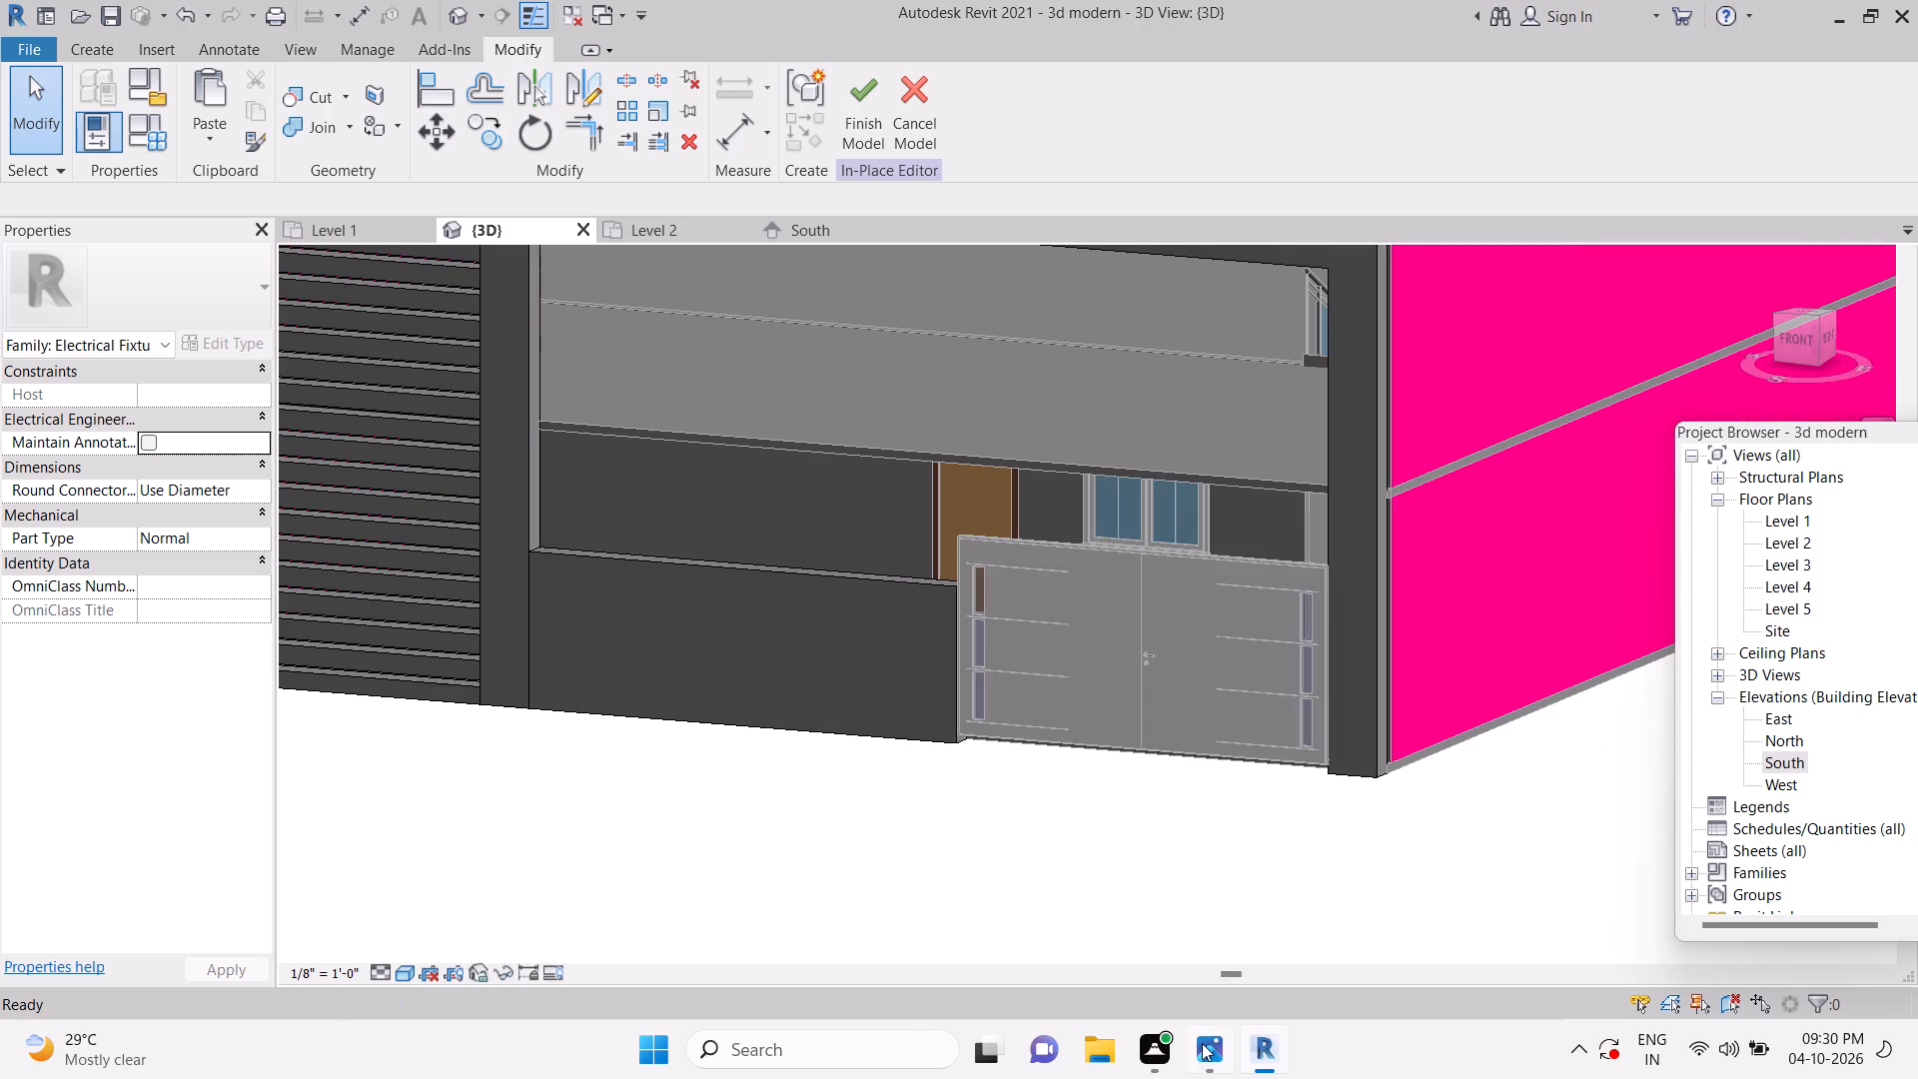
pyautogui.click(1203, 1046)
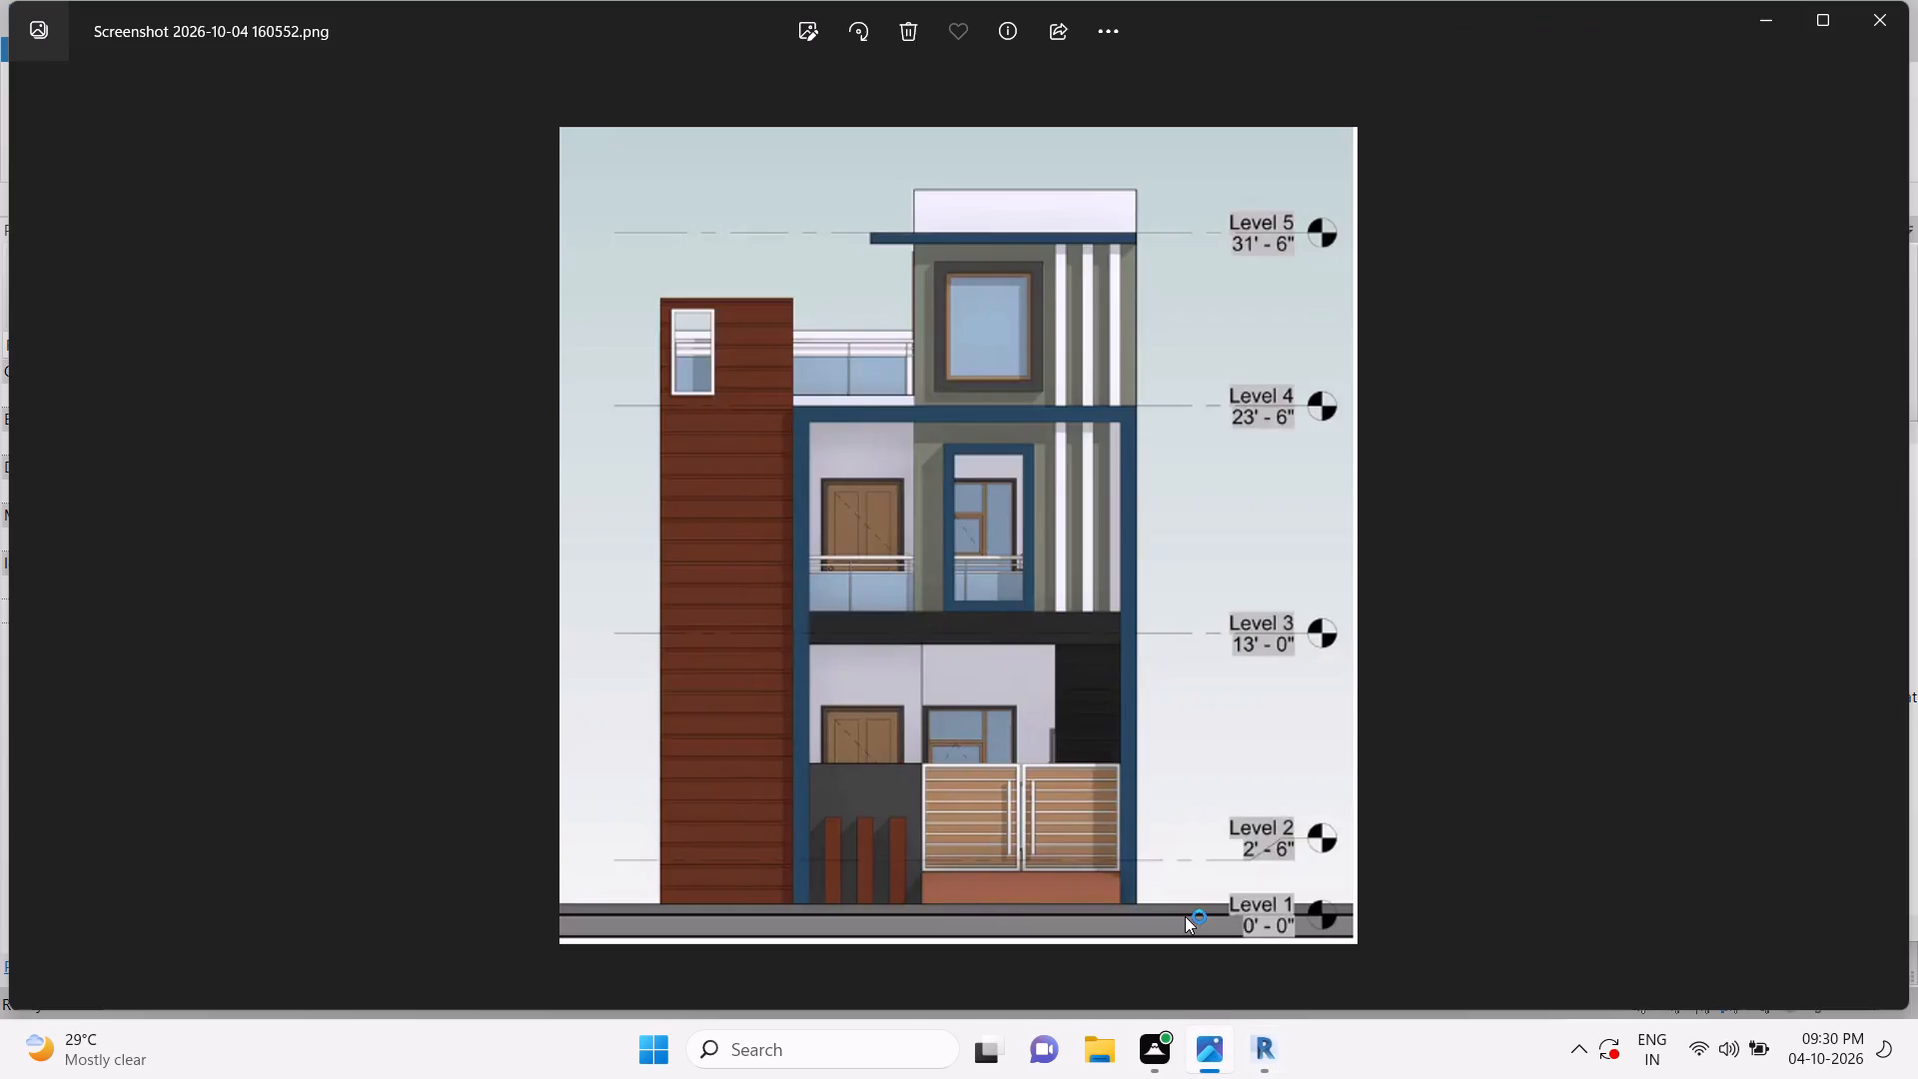
pyautogui.click(1255, 1060)
pyautogui.click(1791, 344)
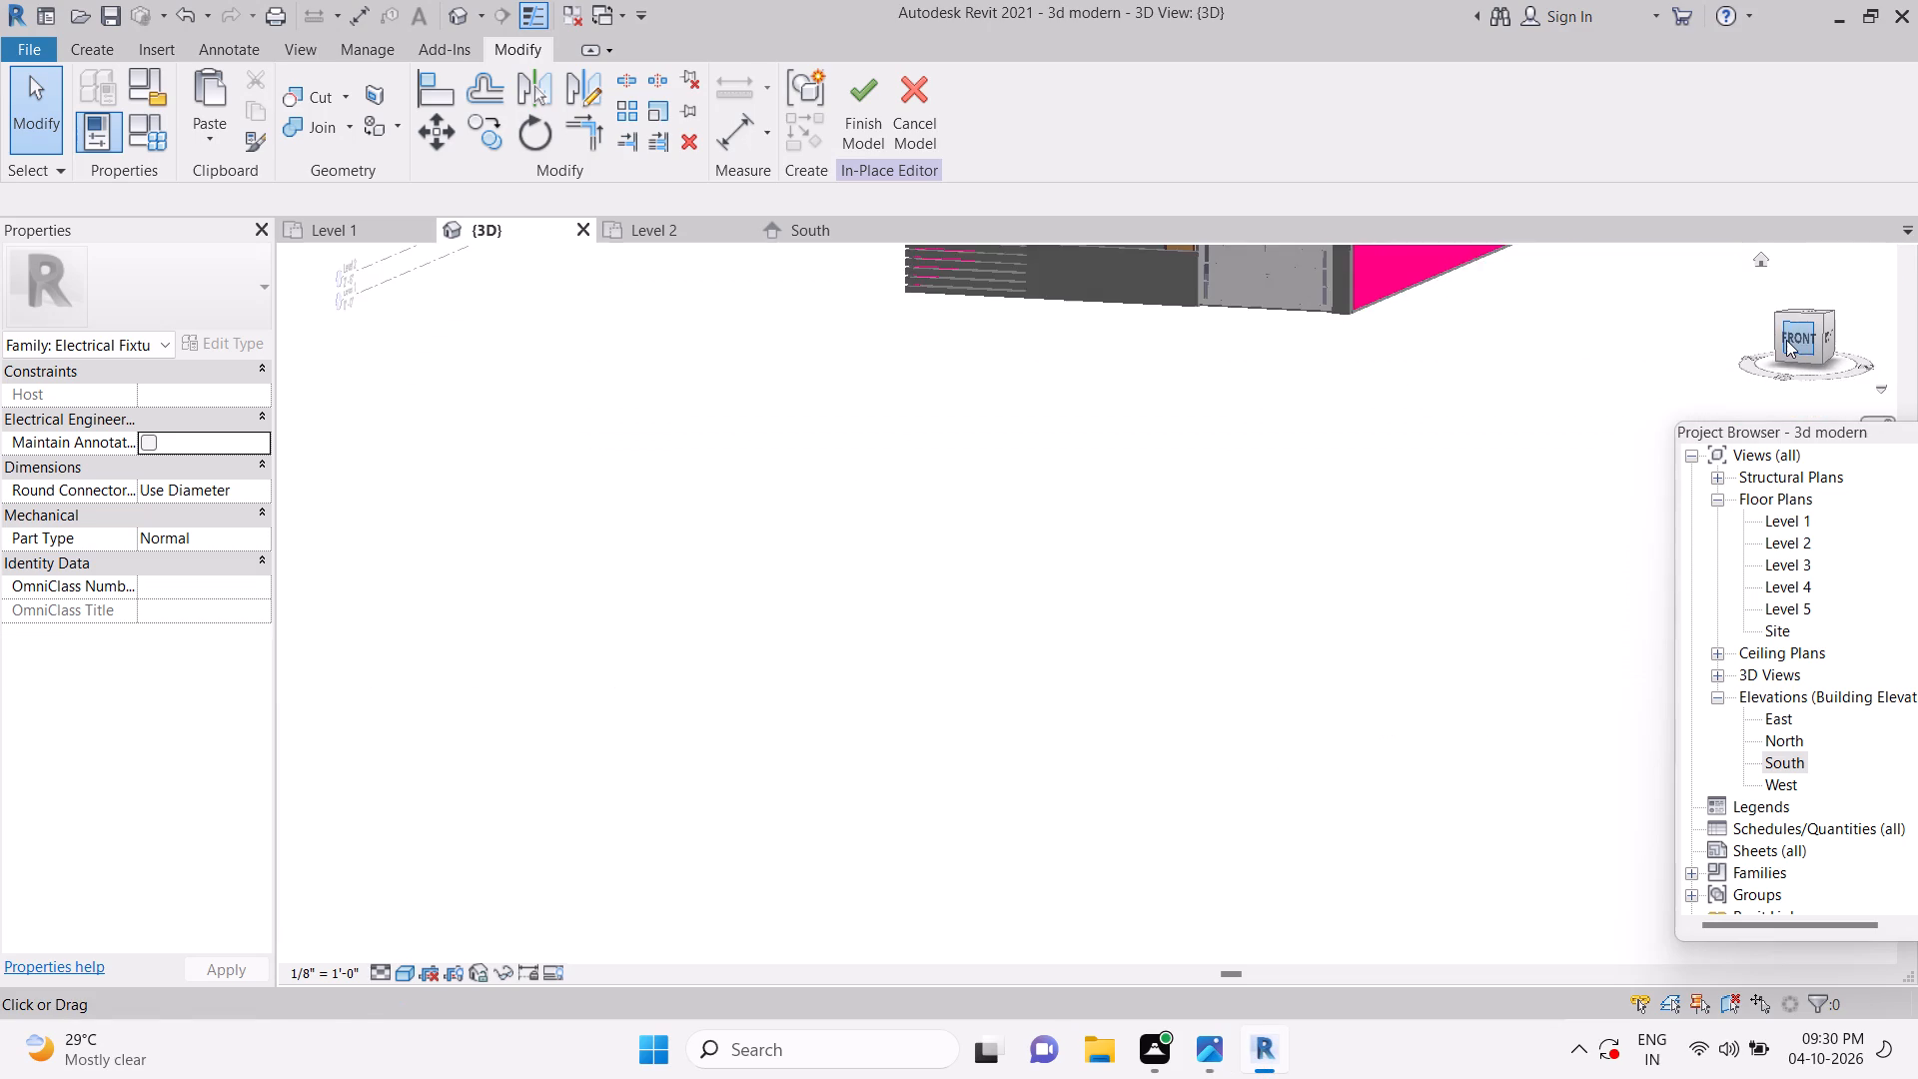
pyautogui.scroll(8, 1135, 648)
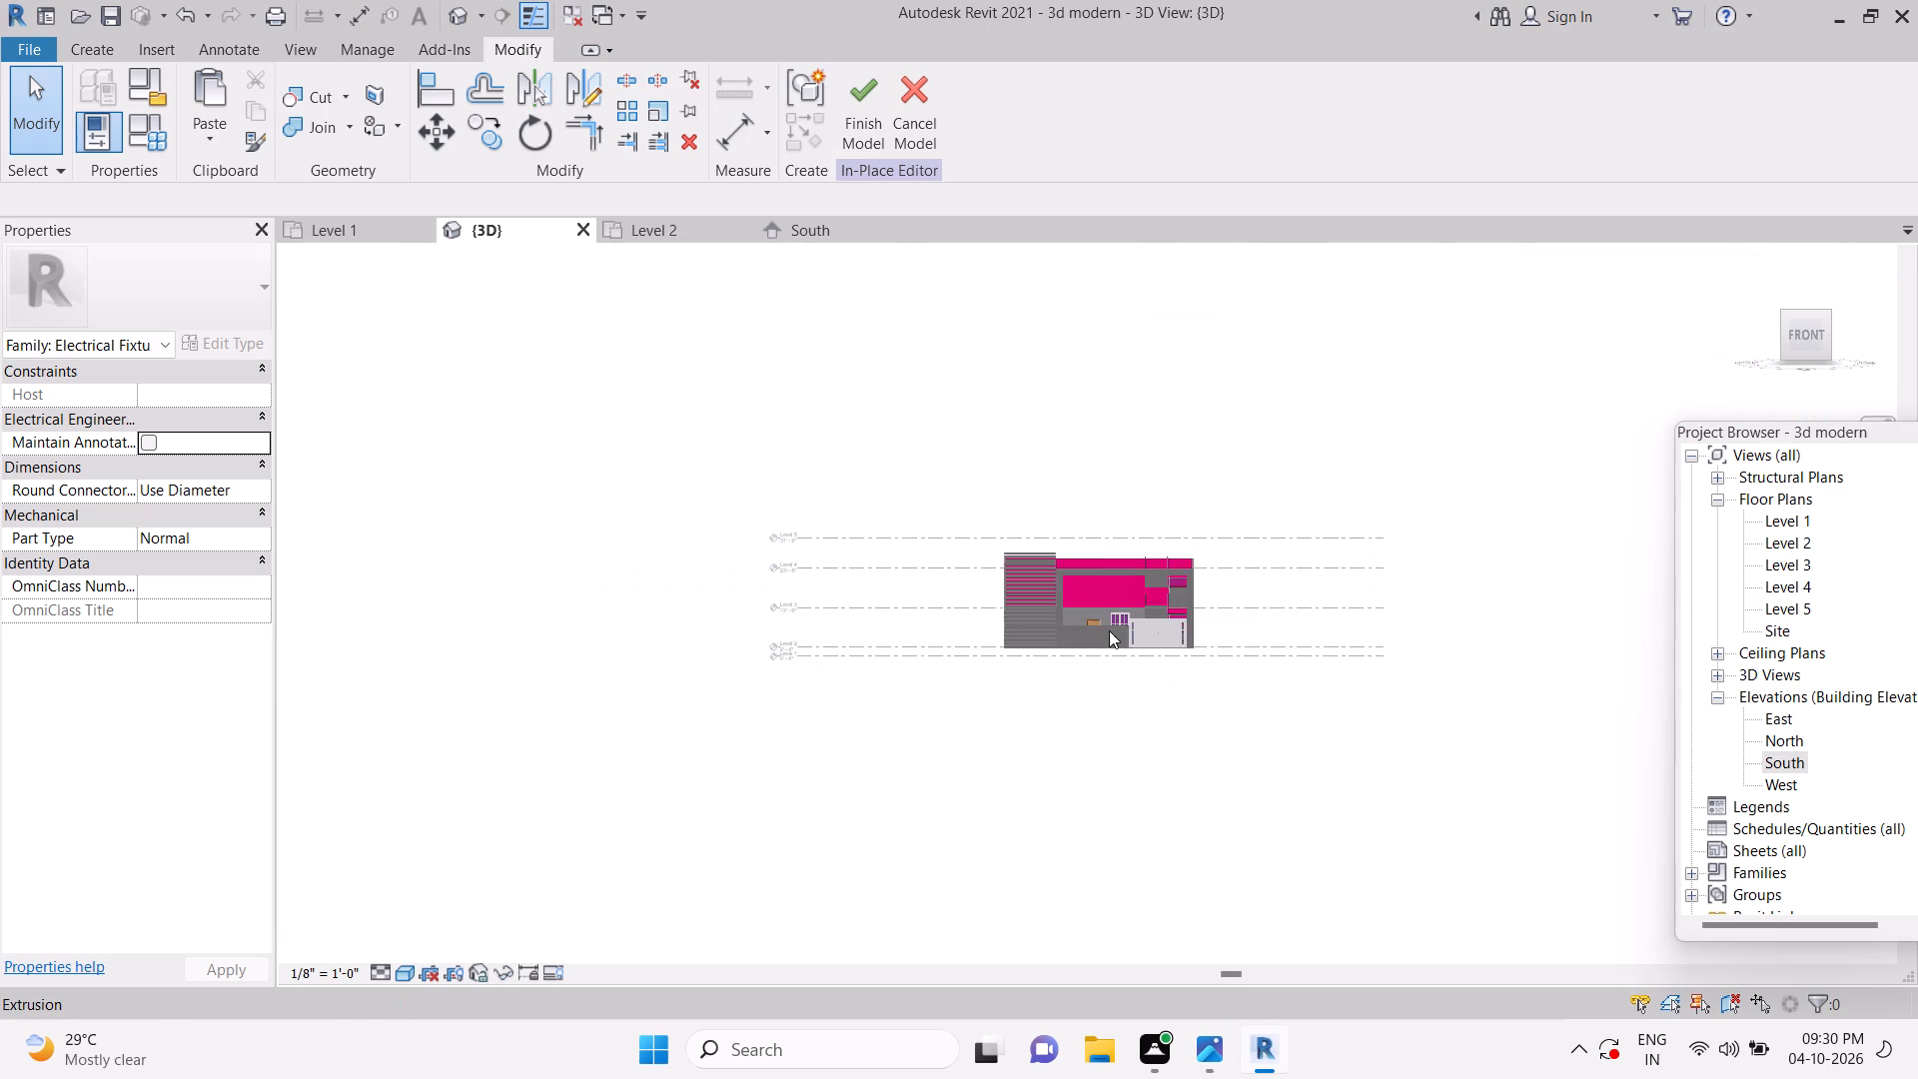
pyautogui.scroll(6, 1109, 630)
pyautogui.press('Escape')
pyautogui.press('Escape')
pyautogui.click(1126, 564)
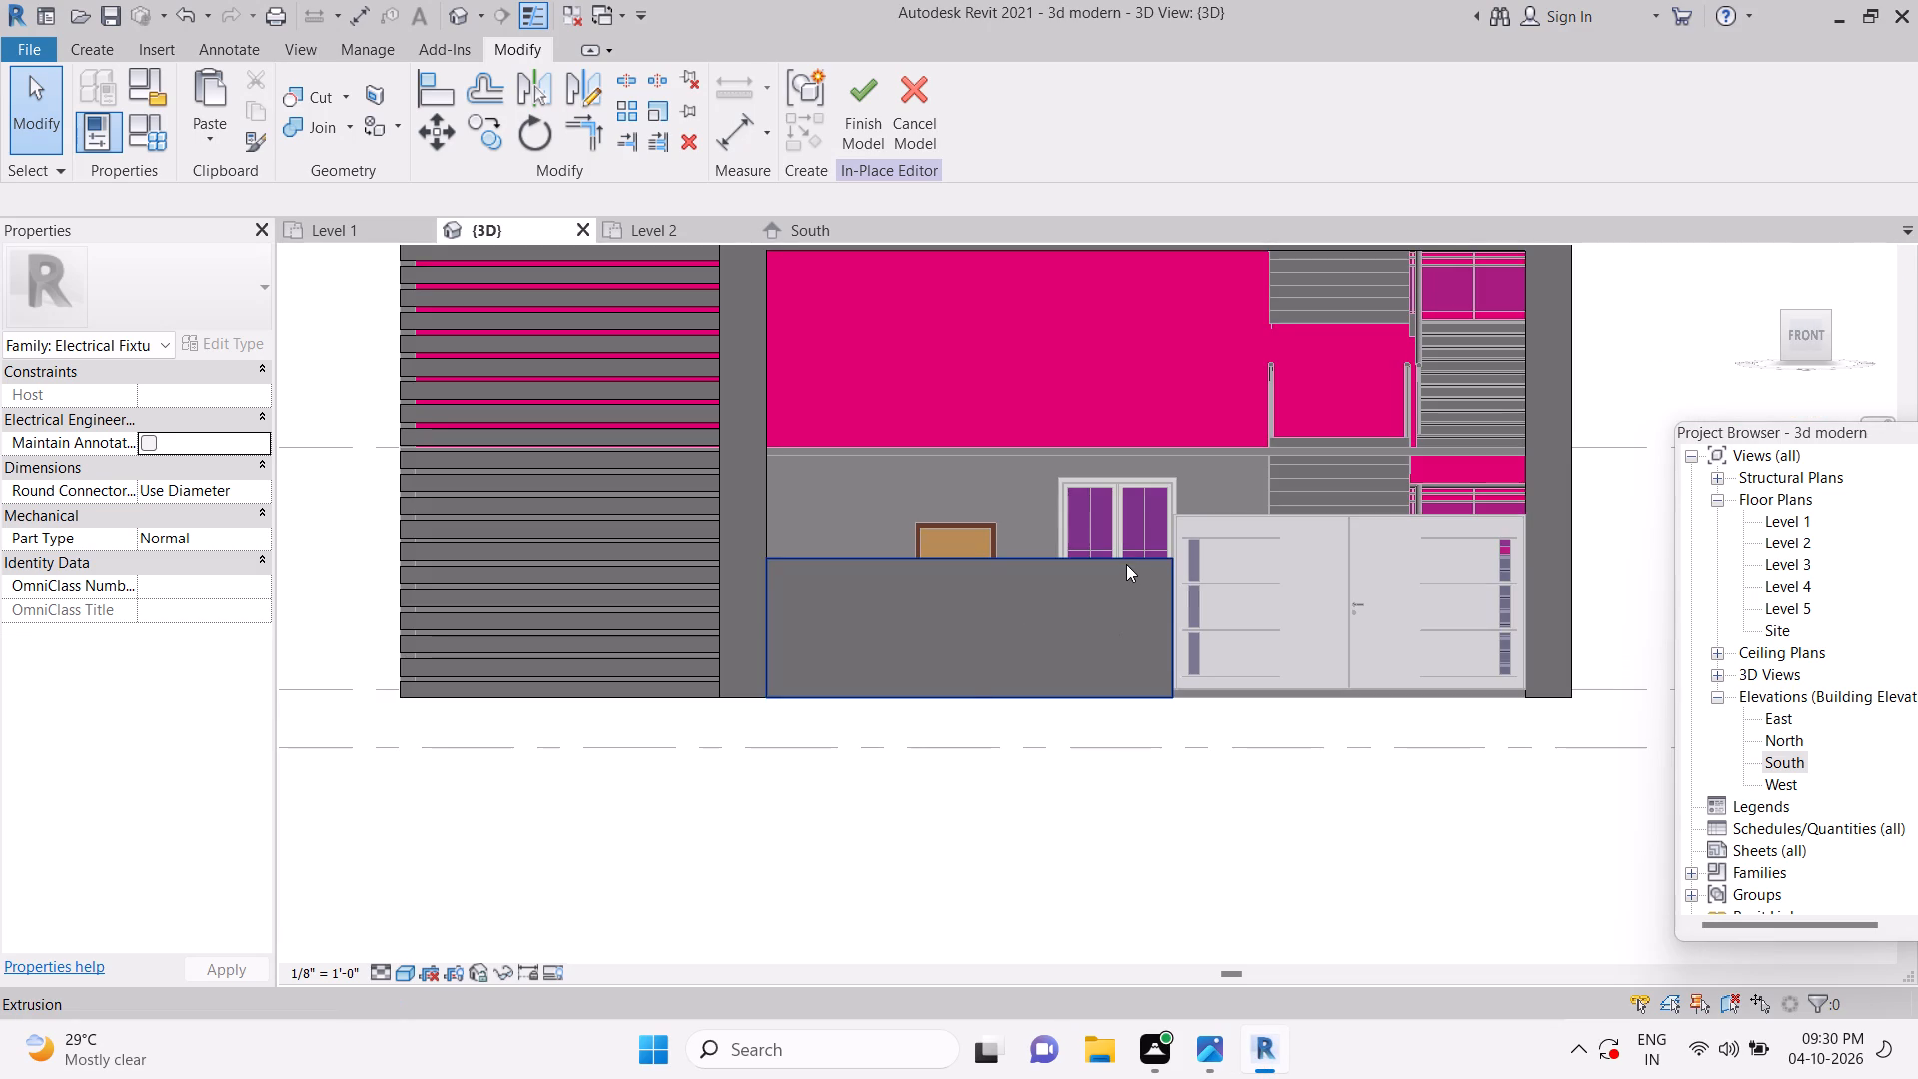
pyautogui.press('Escape')
pyautogui.press('Escape')
pyautogui.press('Escape')
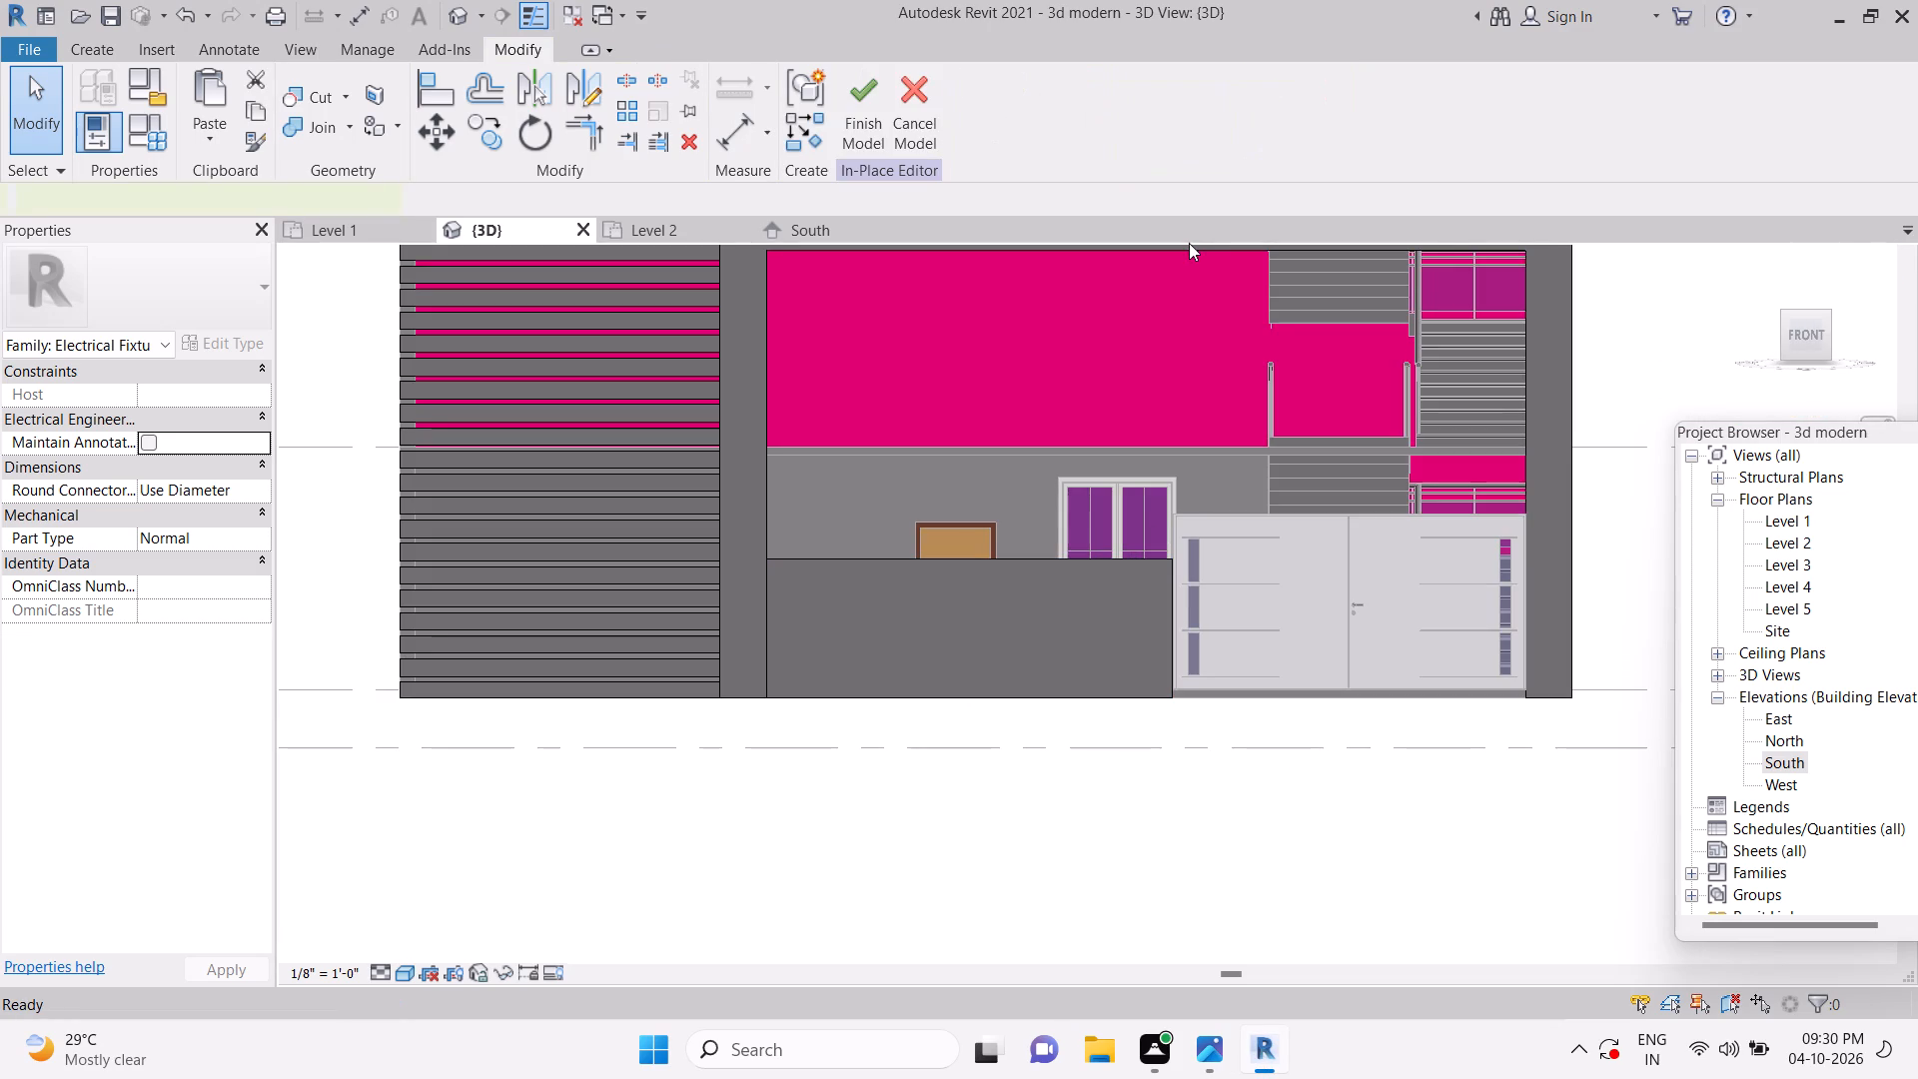
# Finish the in-place facade frame model and save the project.
pyautogui.click(876, 109)
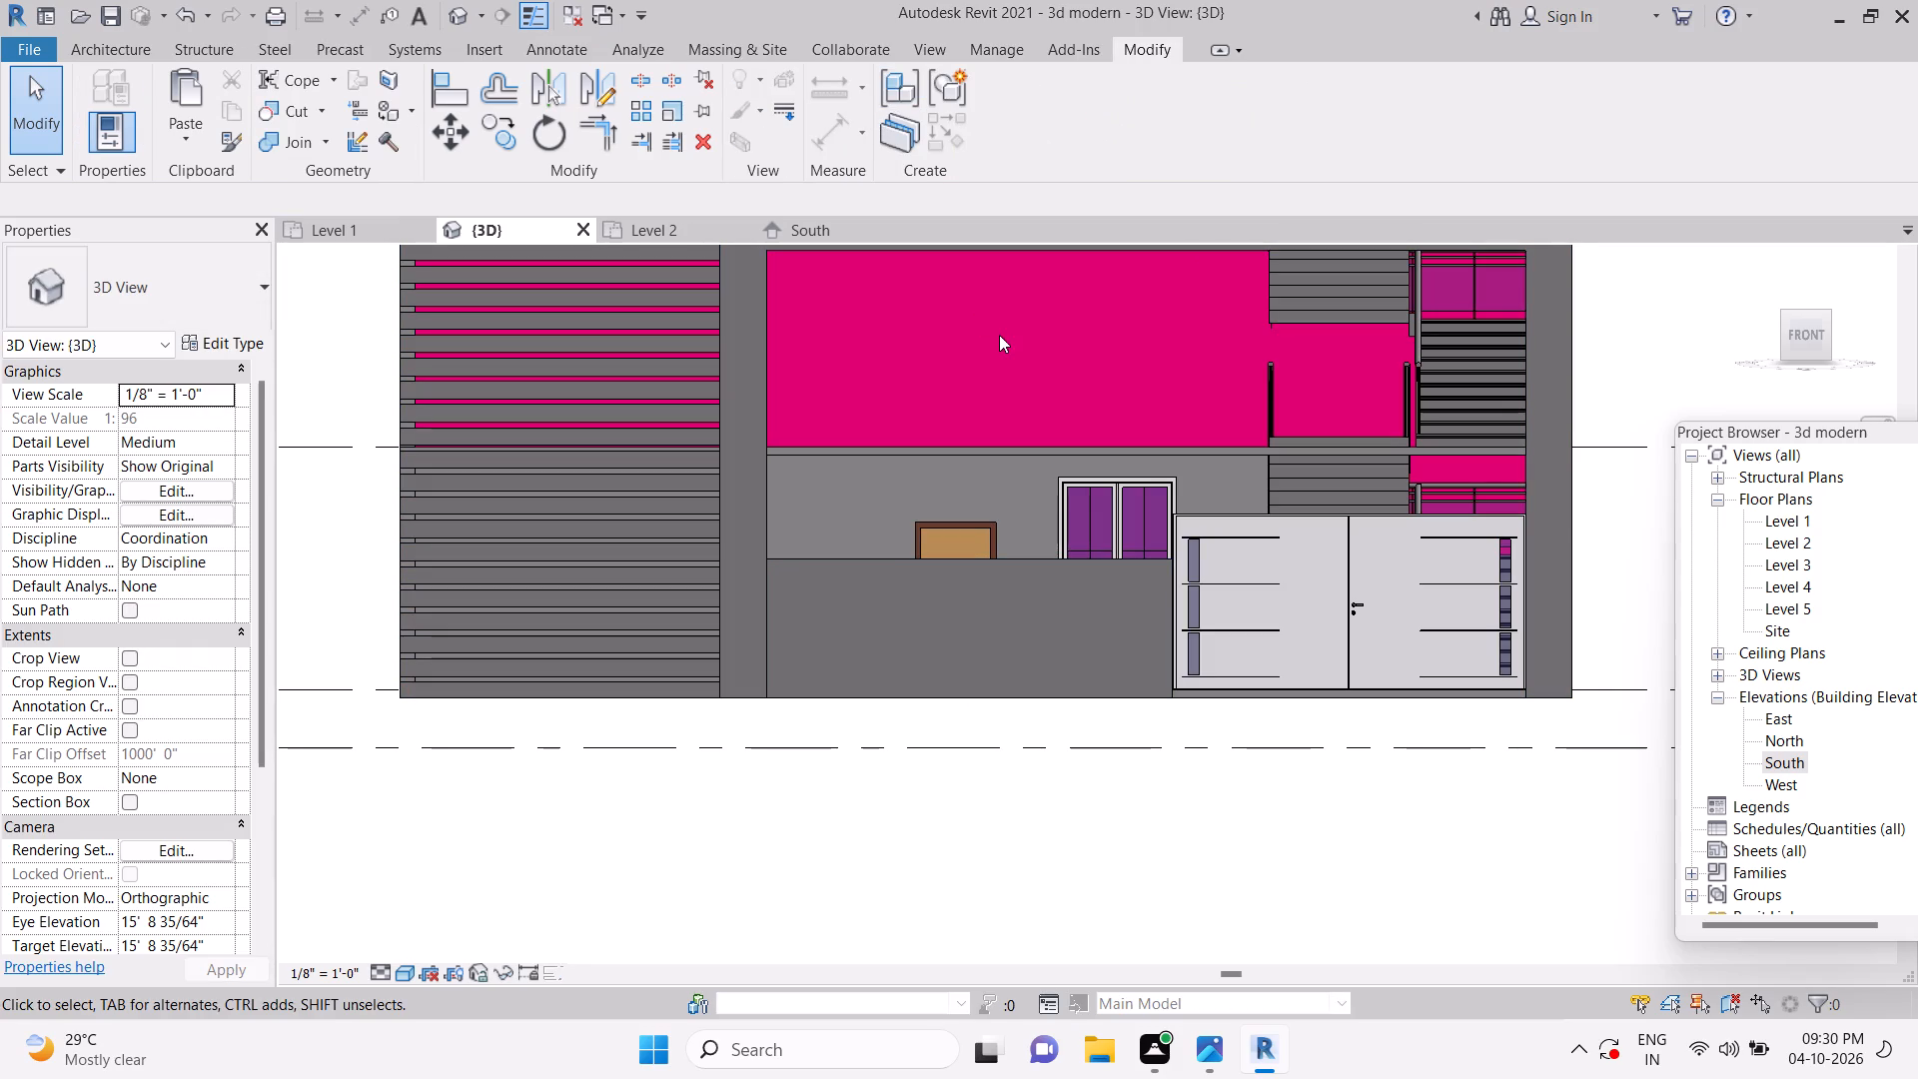
pyautogui.hotkey('ctrl', 's')
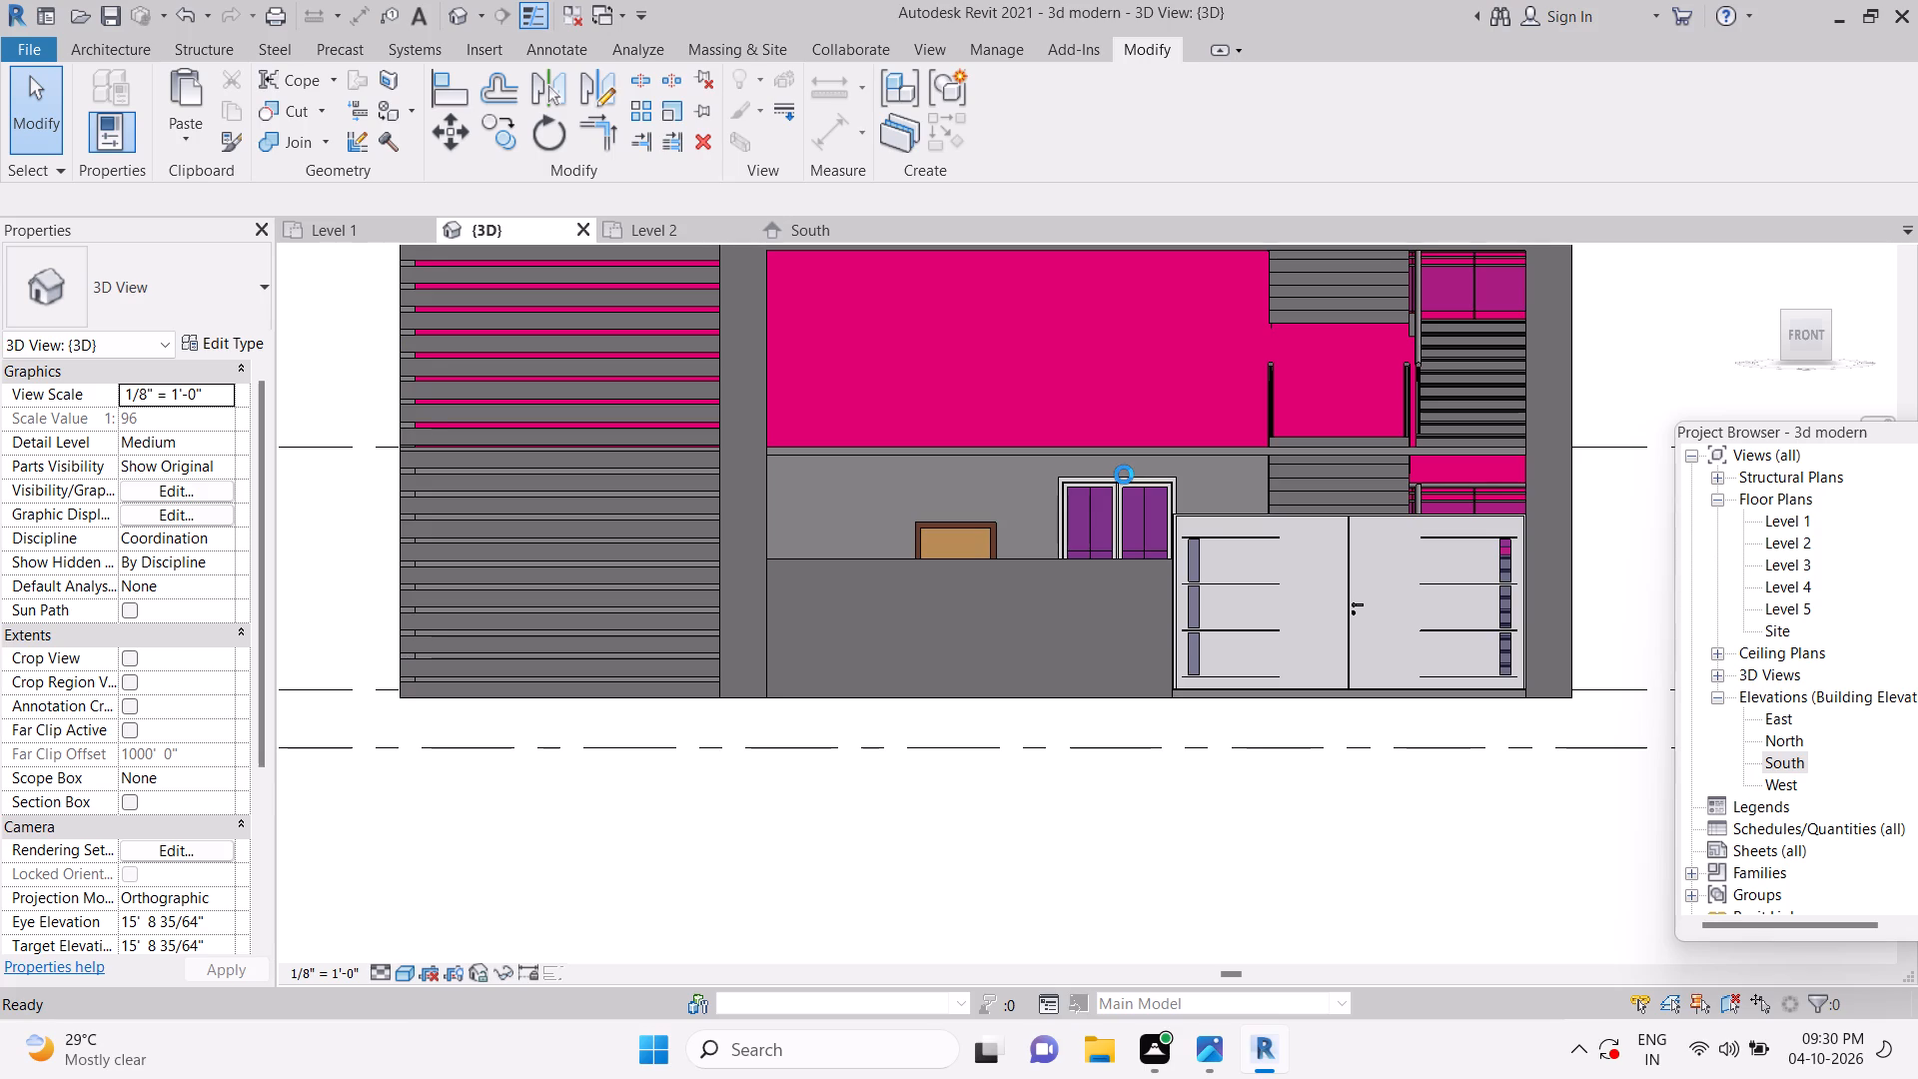
pyautogui.press('Escape')
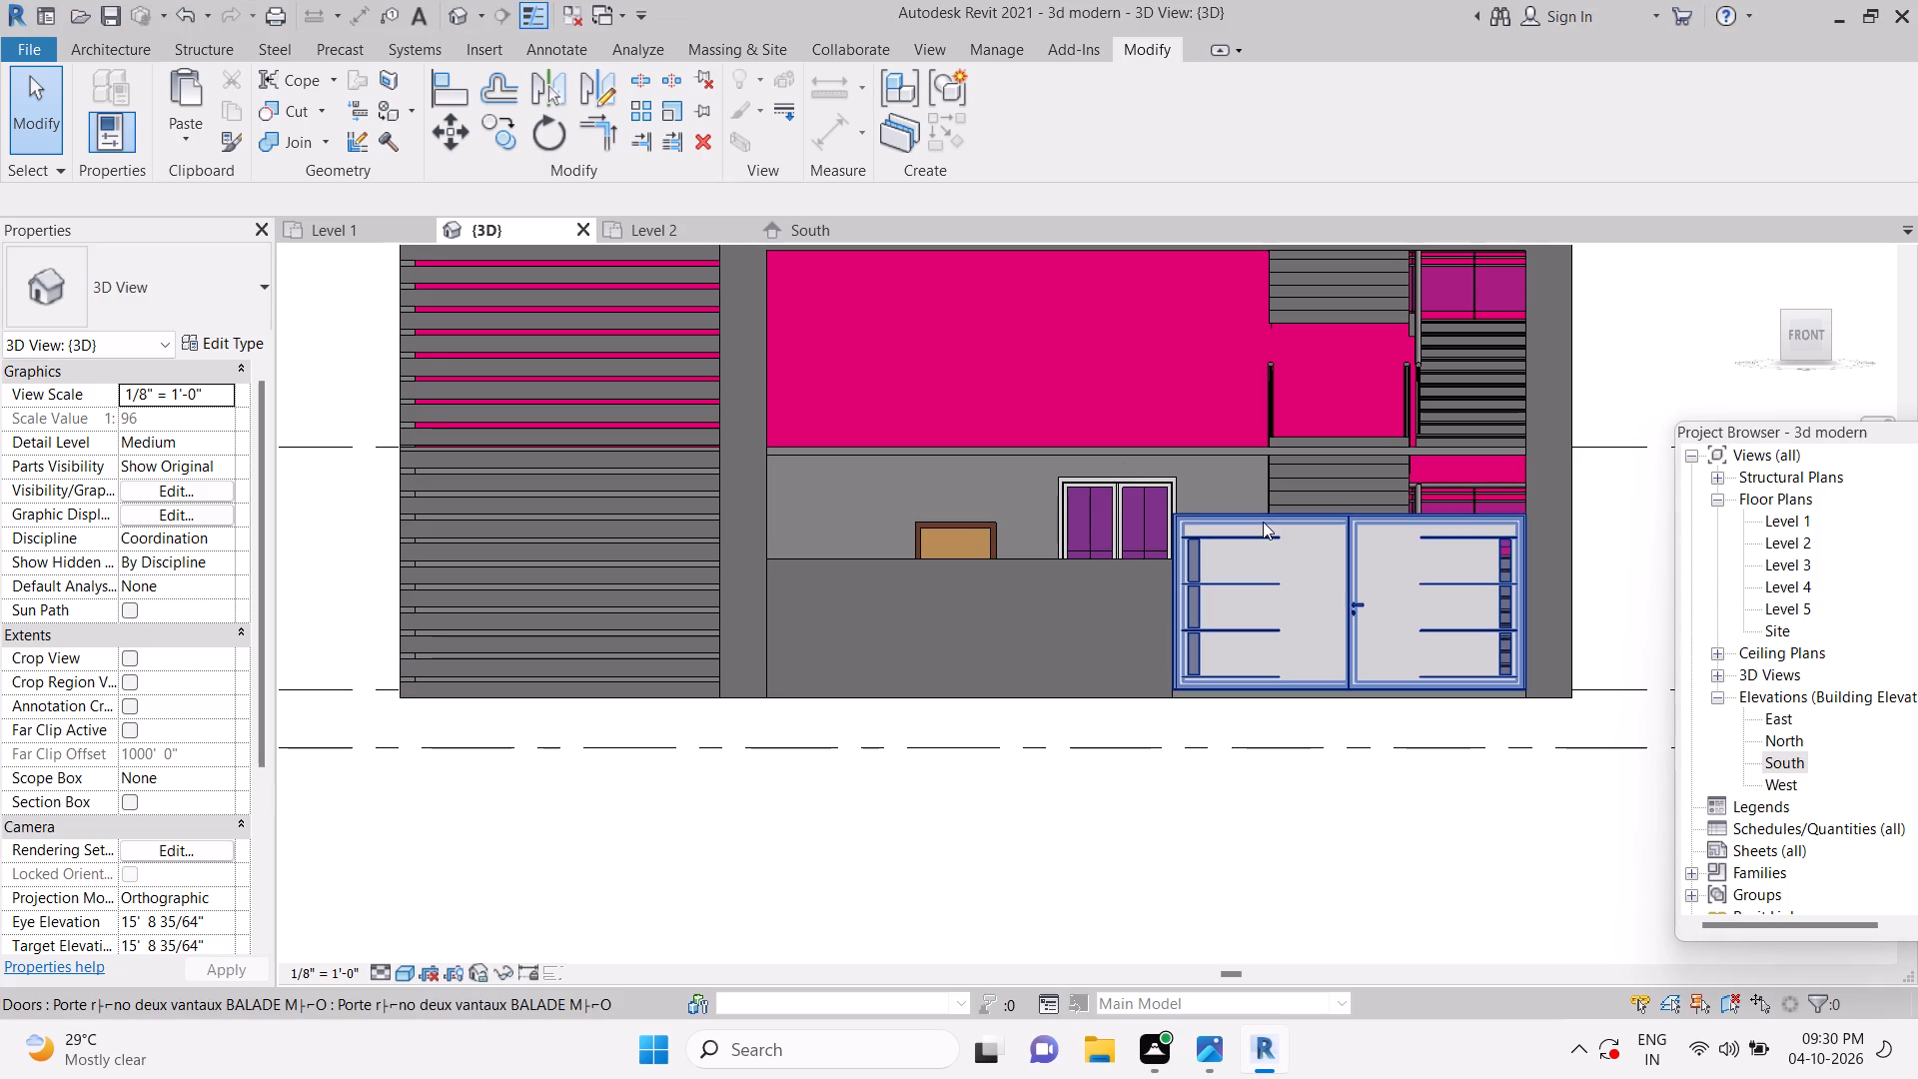
# Set the front double door type's height to 6' 0" and apply the change.
pyautogui.click(1263, 522)
pyautogui.click(204, 353)
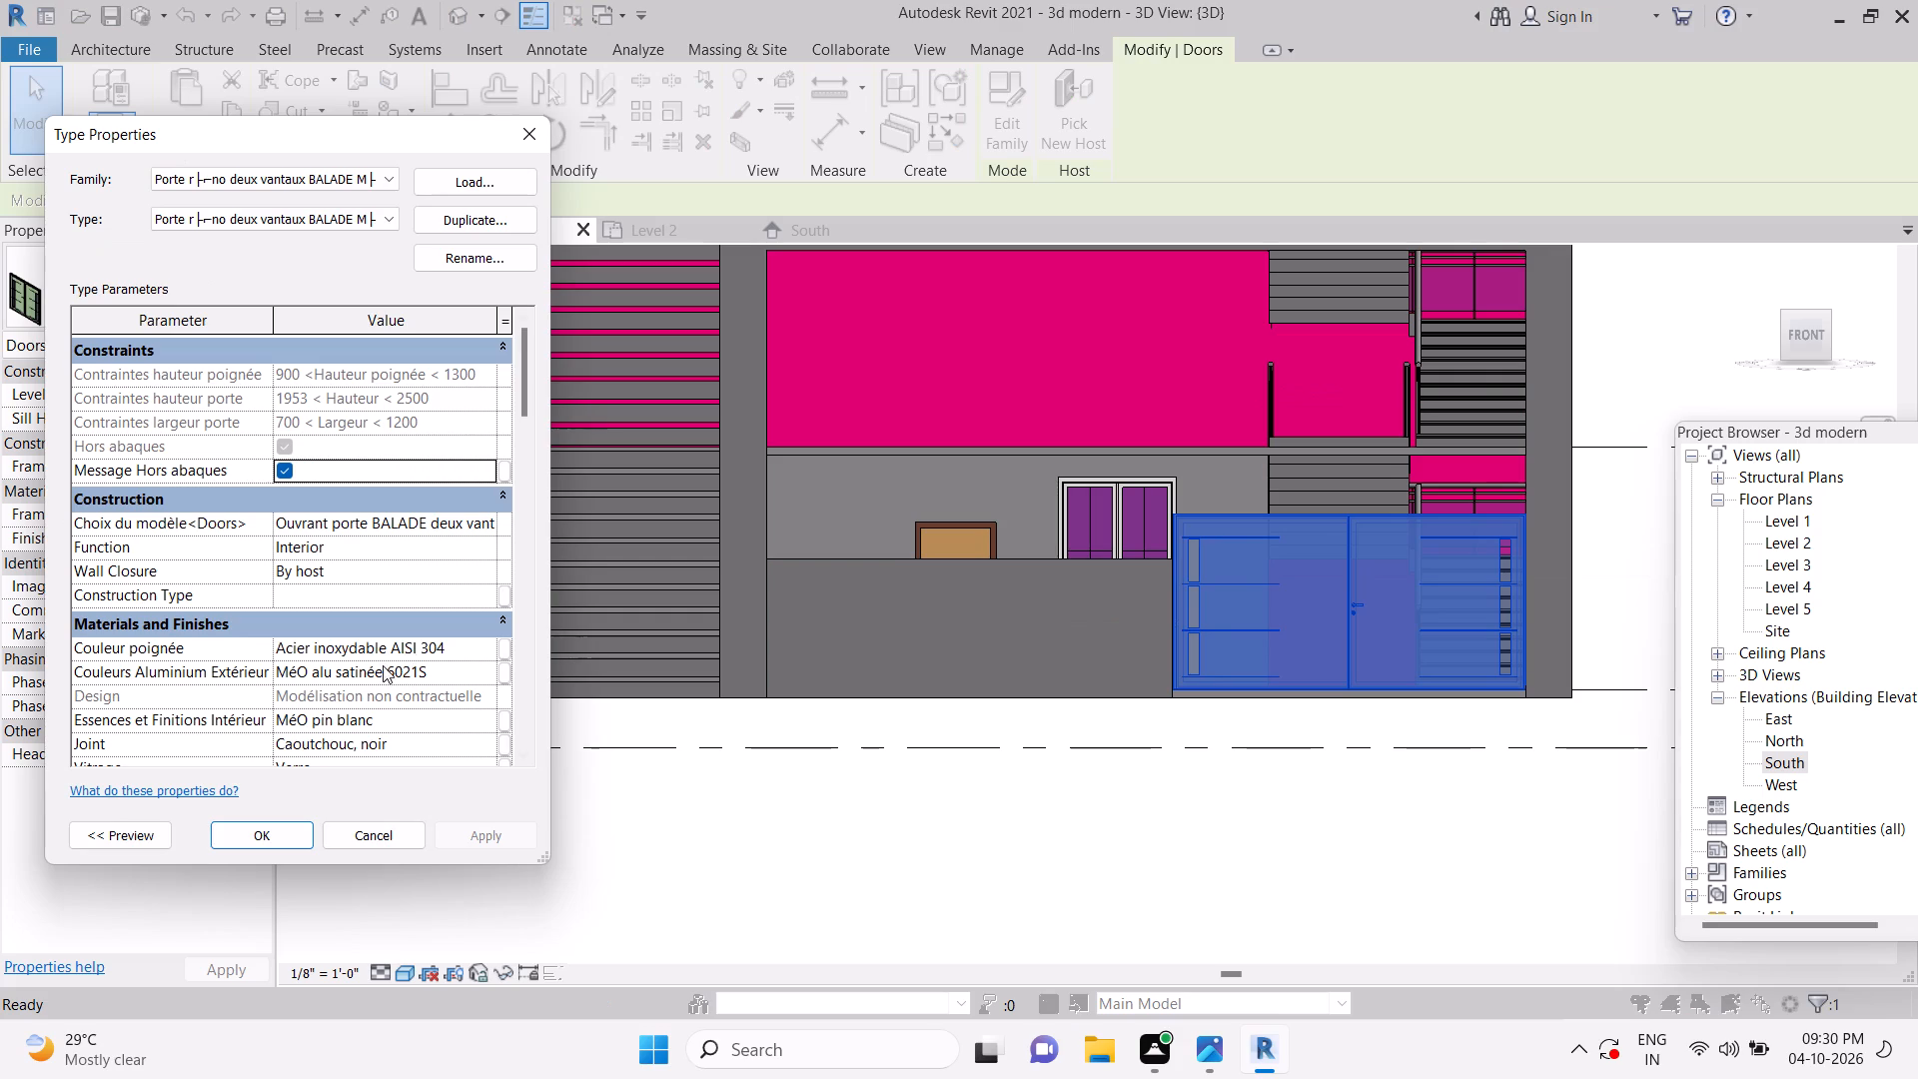
pyautogui.scroll(-4, 389, 636)
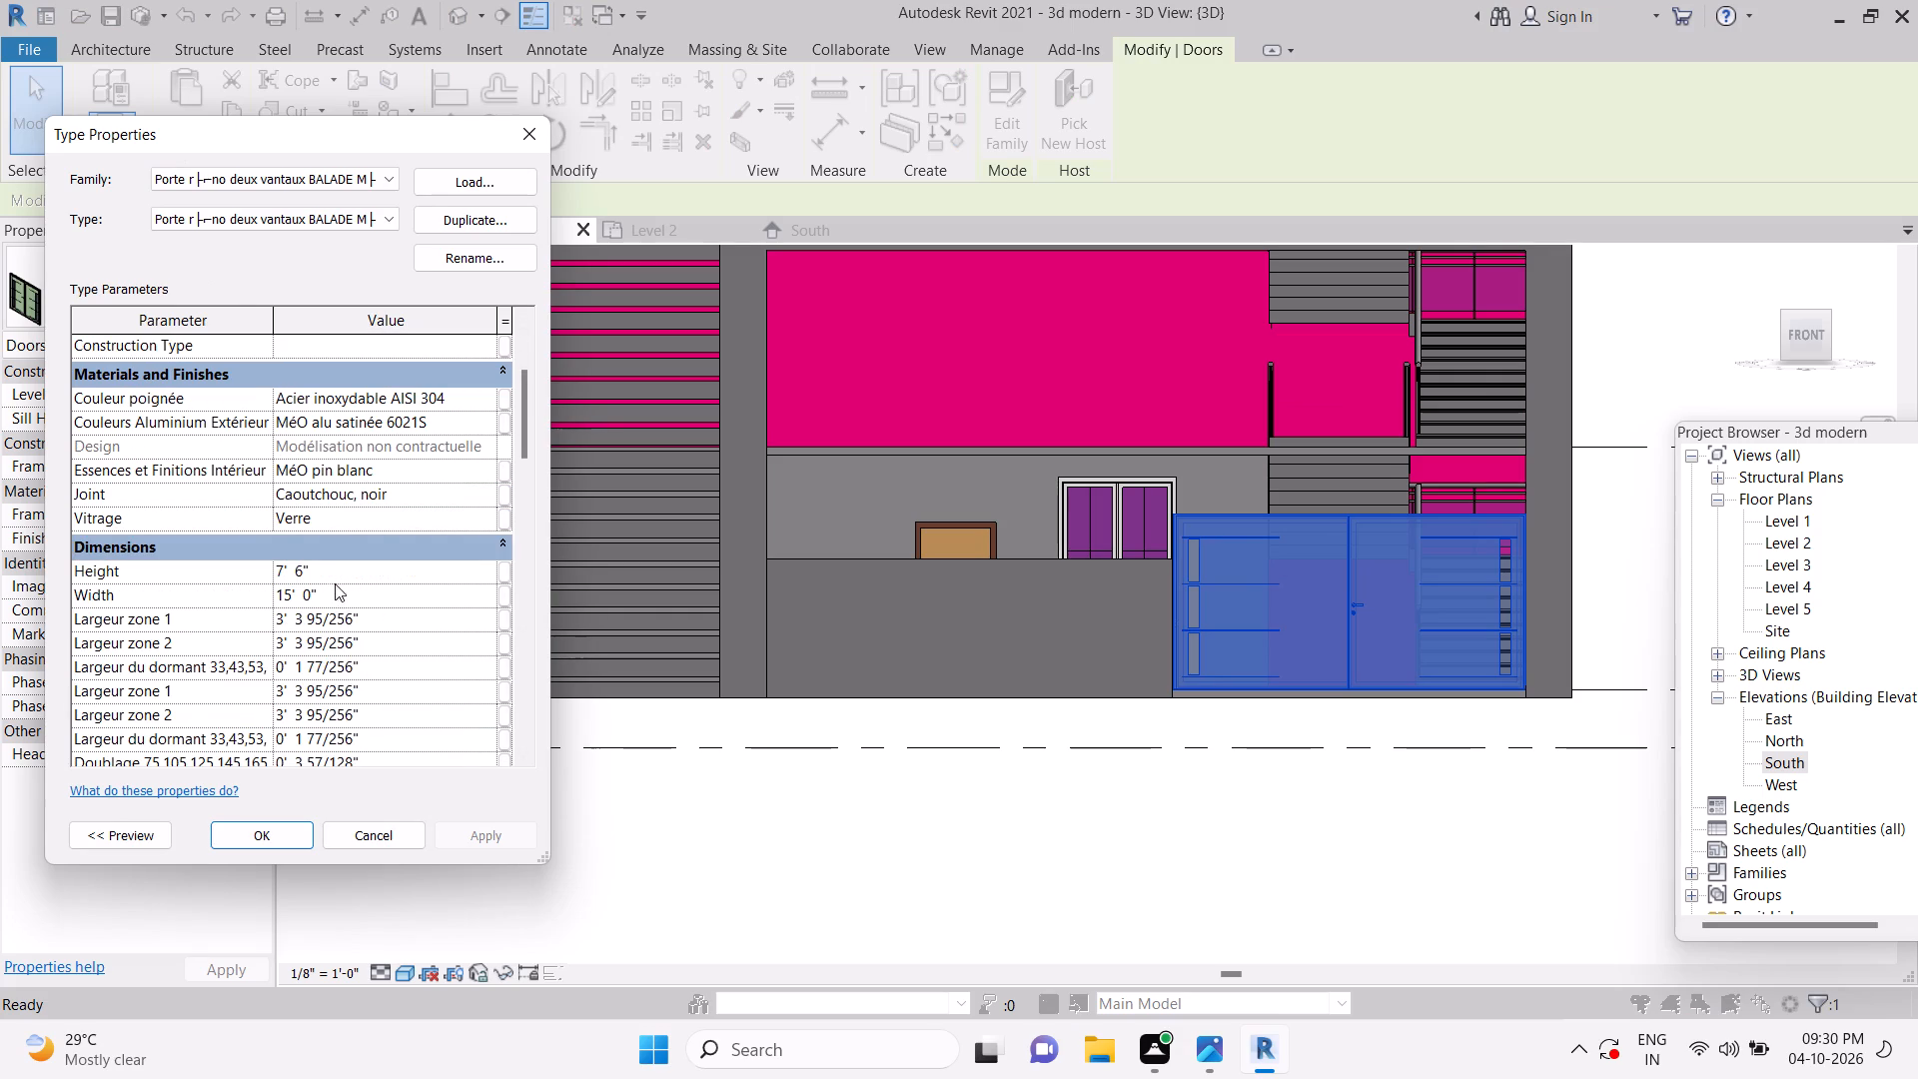
pyautogui.click(320, 569)
pyautogui.moveTo(325, 569); pyautogui.dragTo(243, 582)
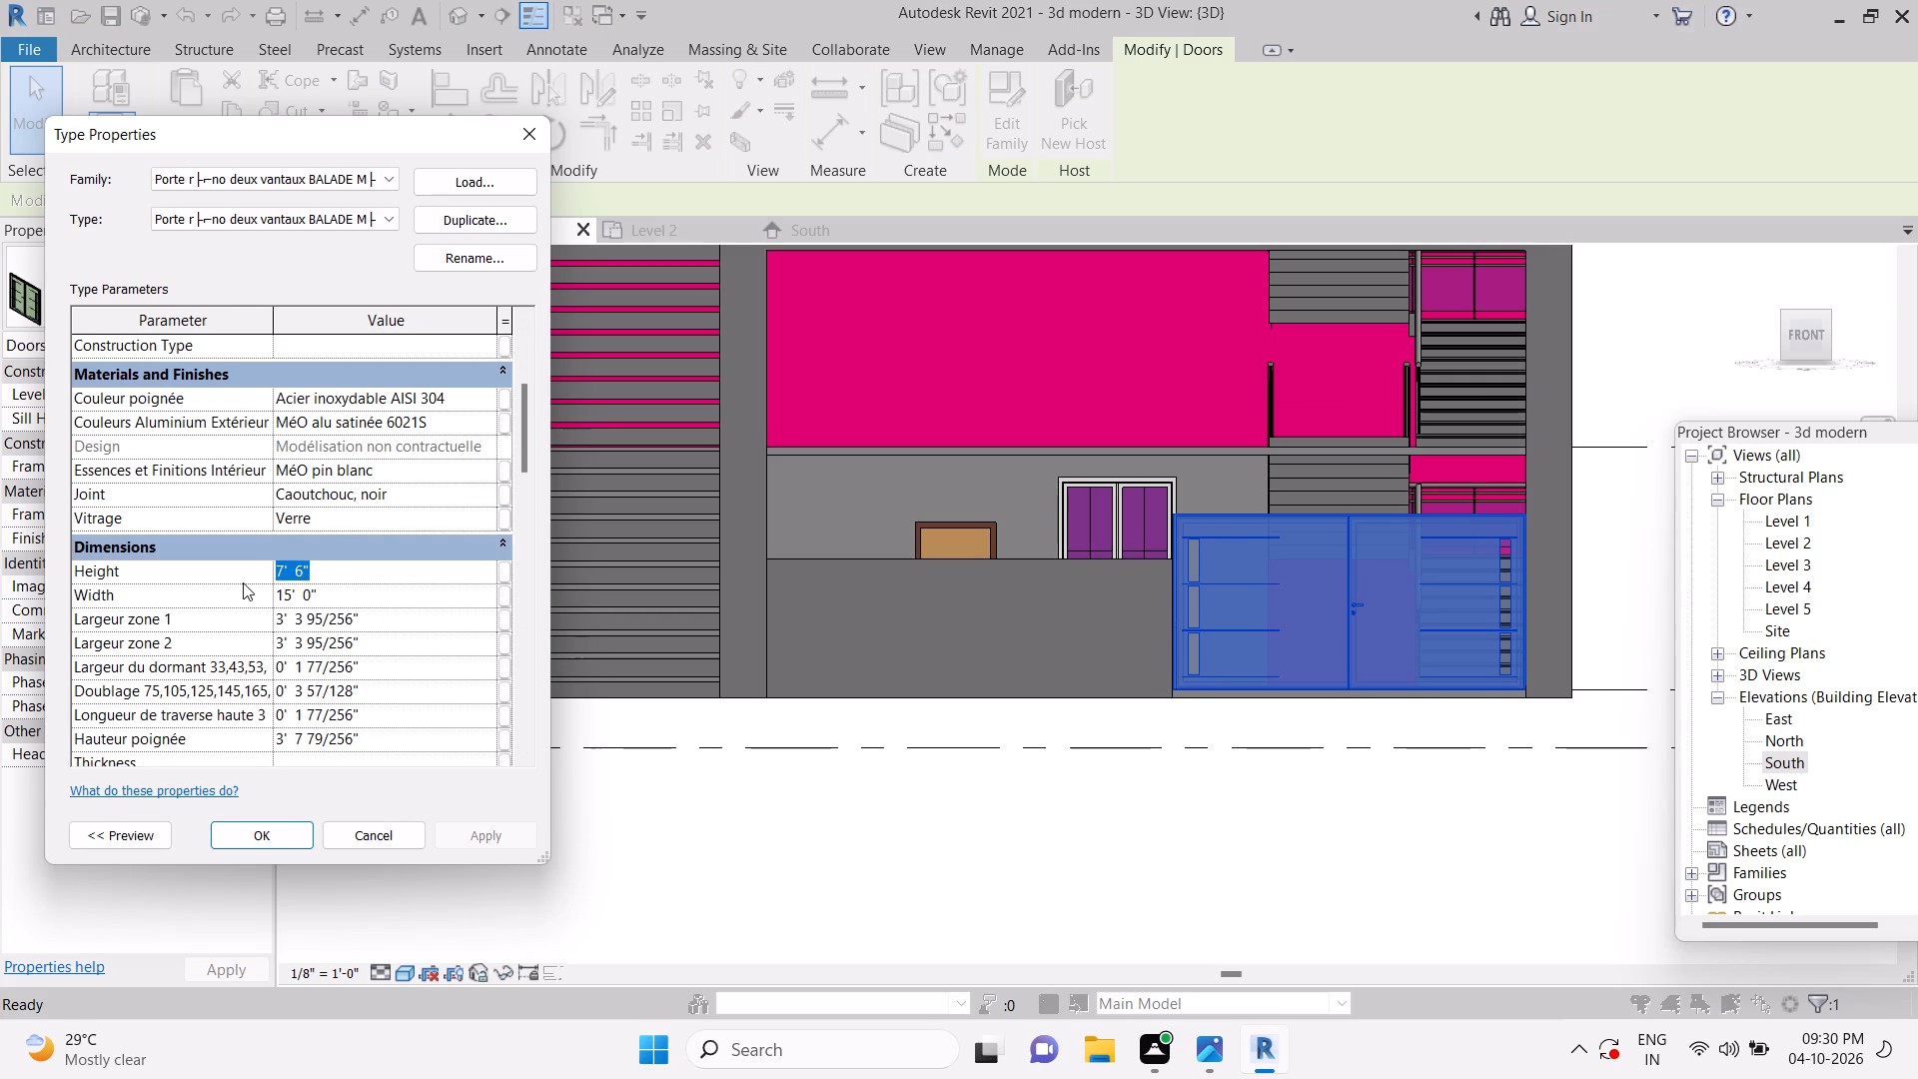
pyautogui.write("6'")
pyautogui.press('Return')
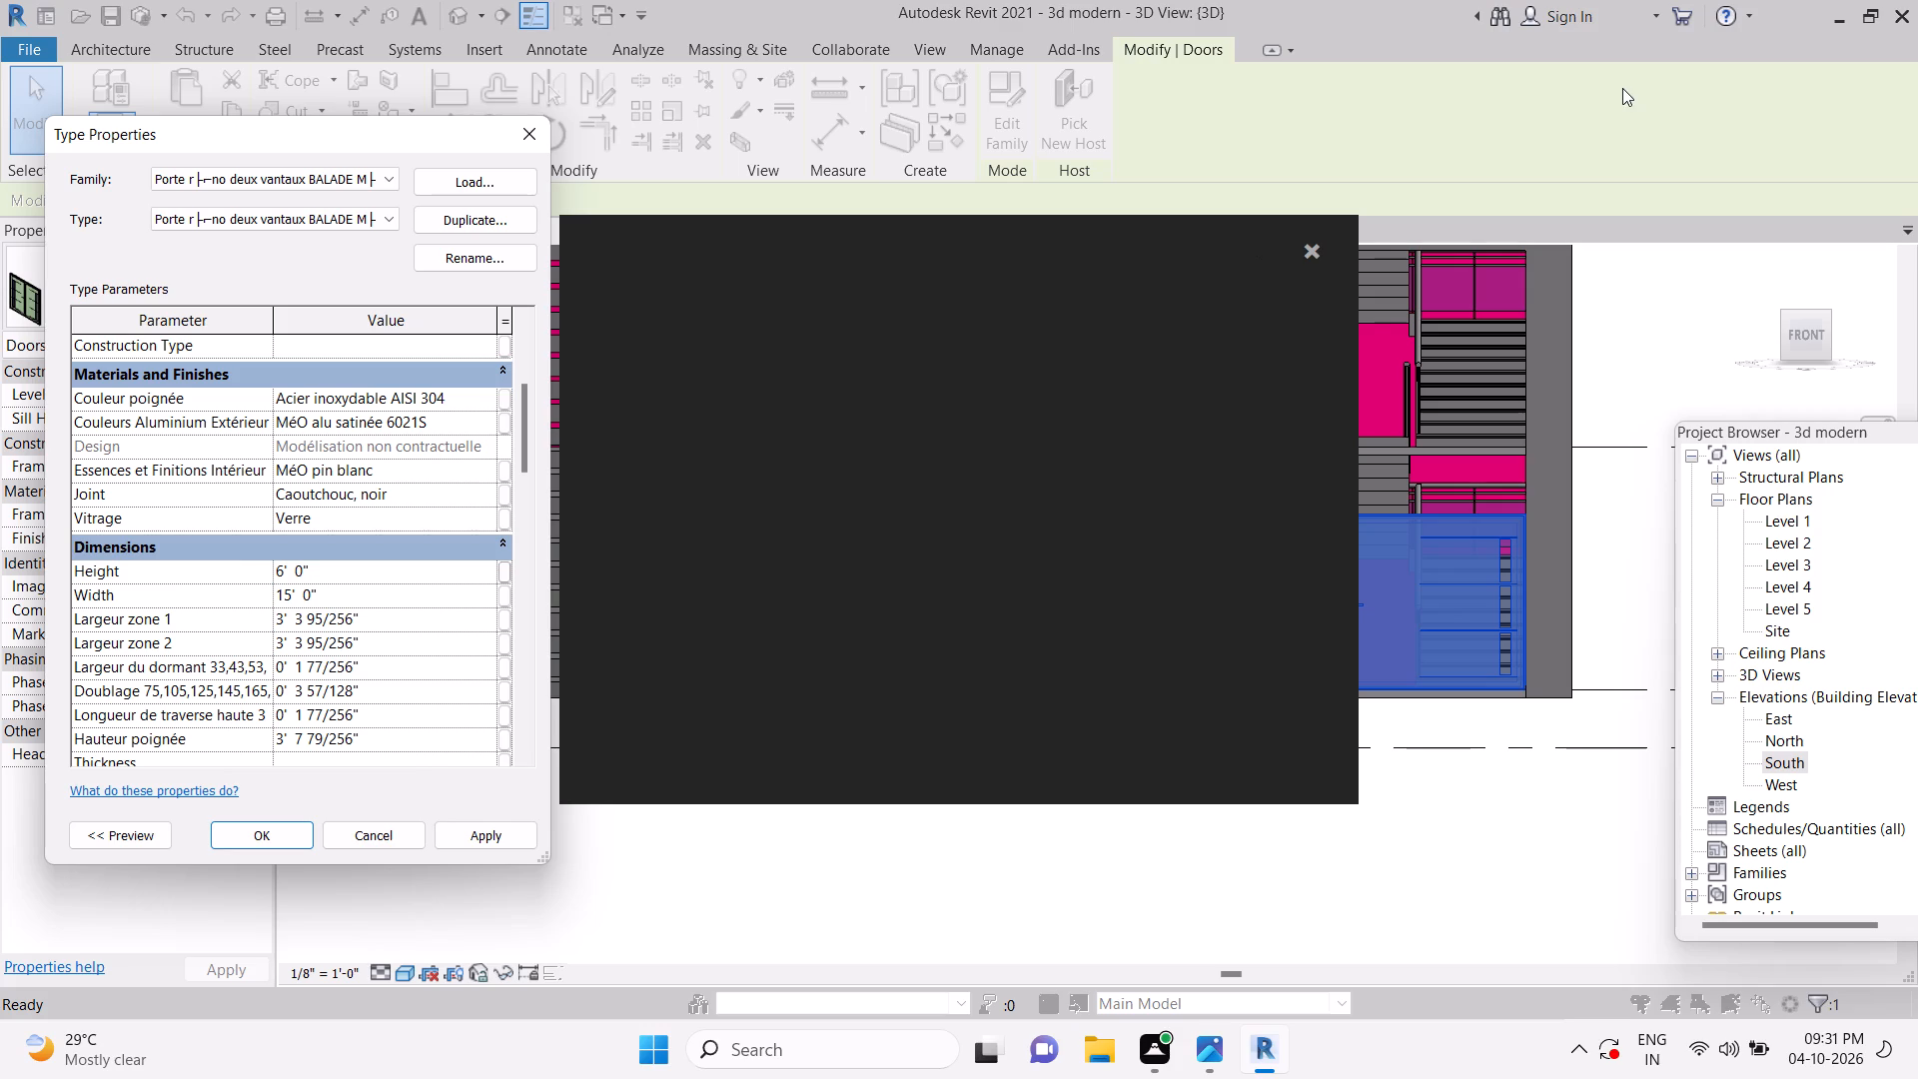
pyautogui.click(1308, 251)
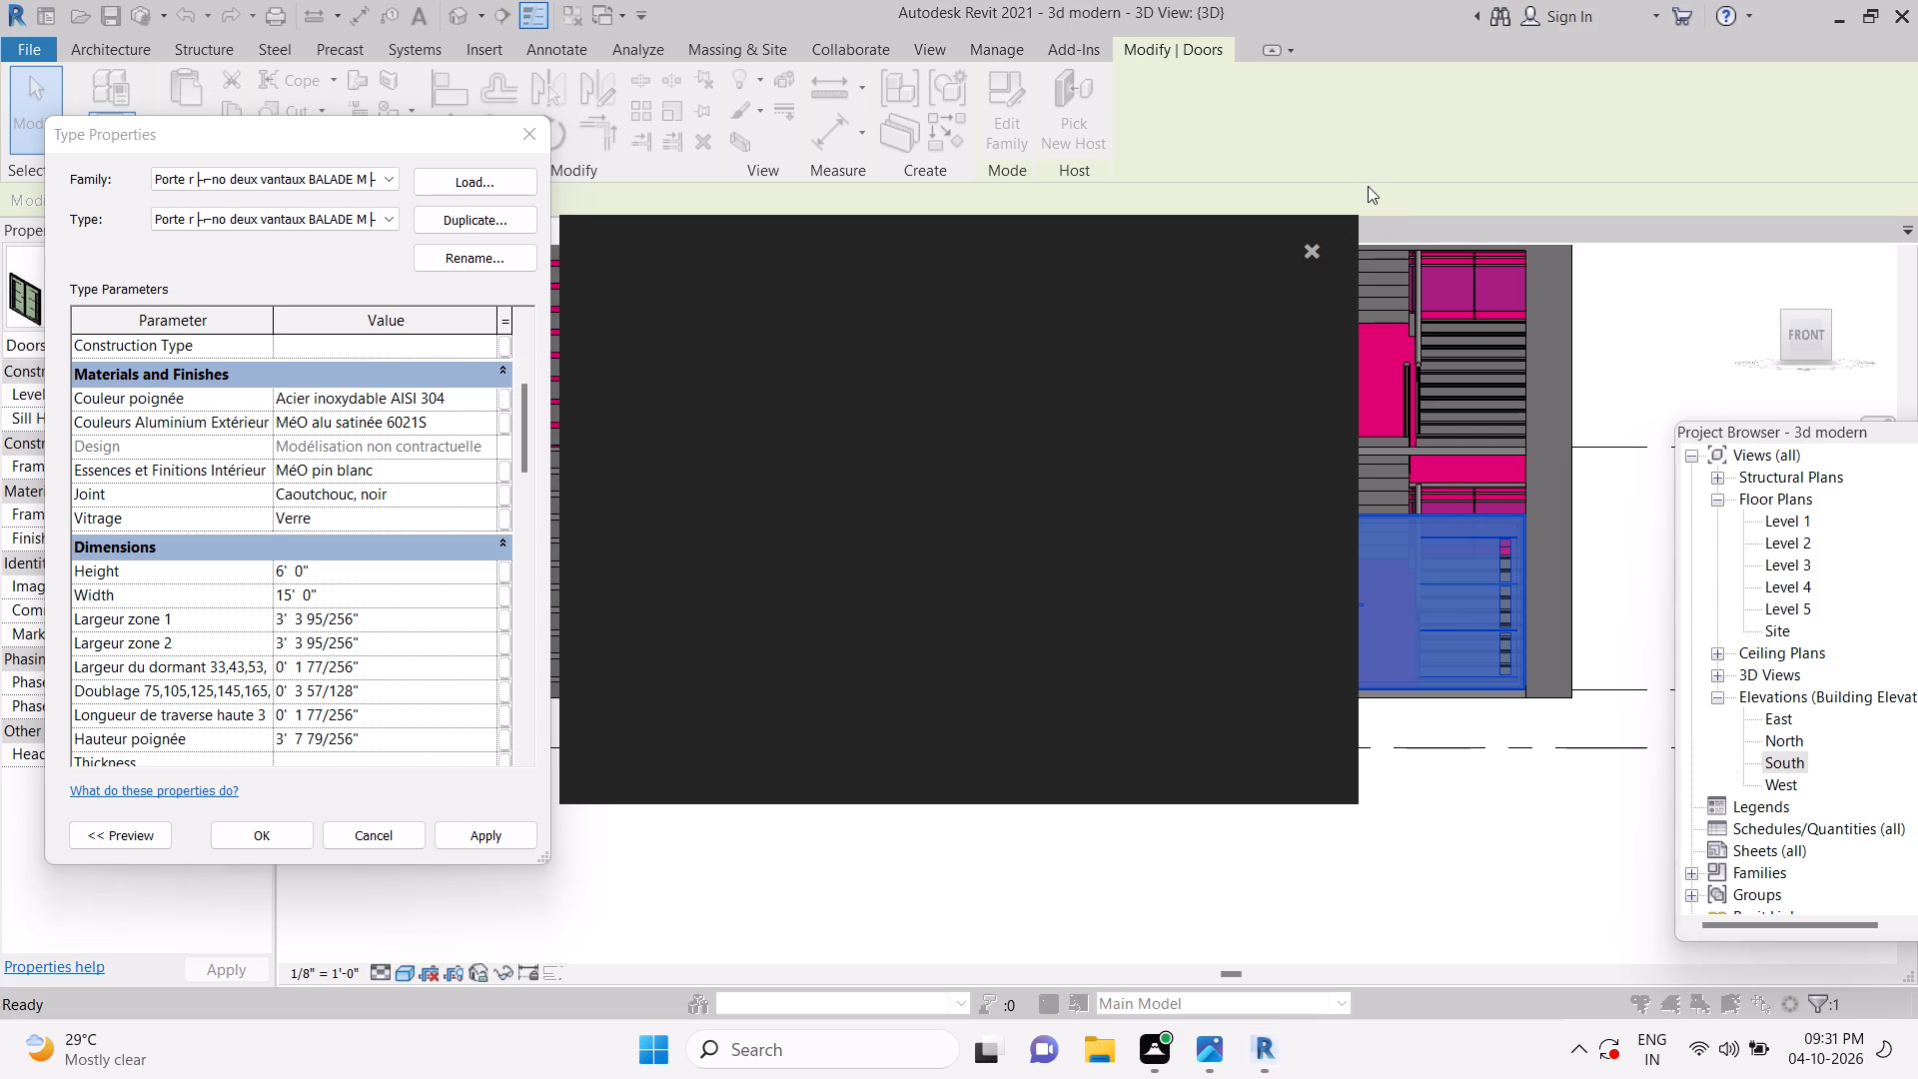
pyautogui.click(477, 825)
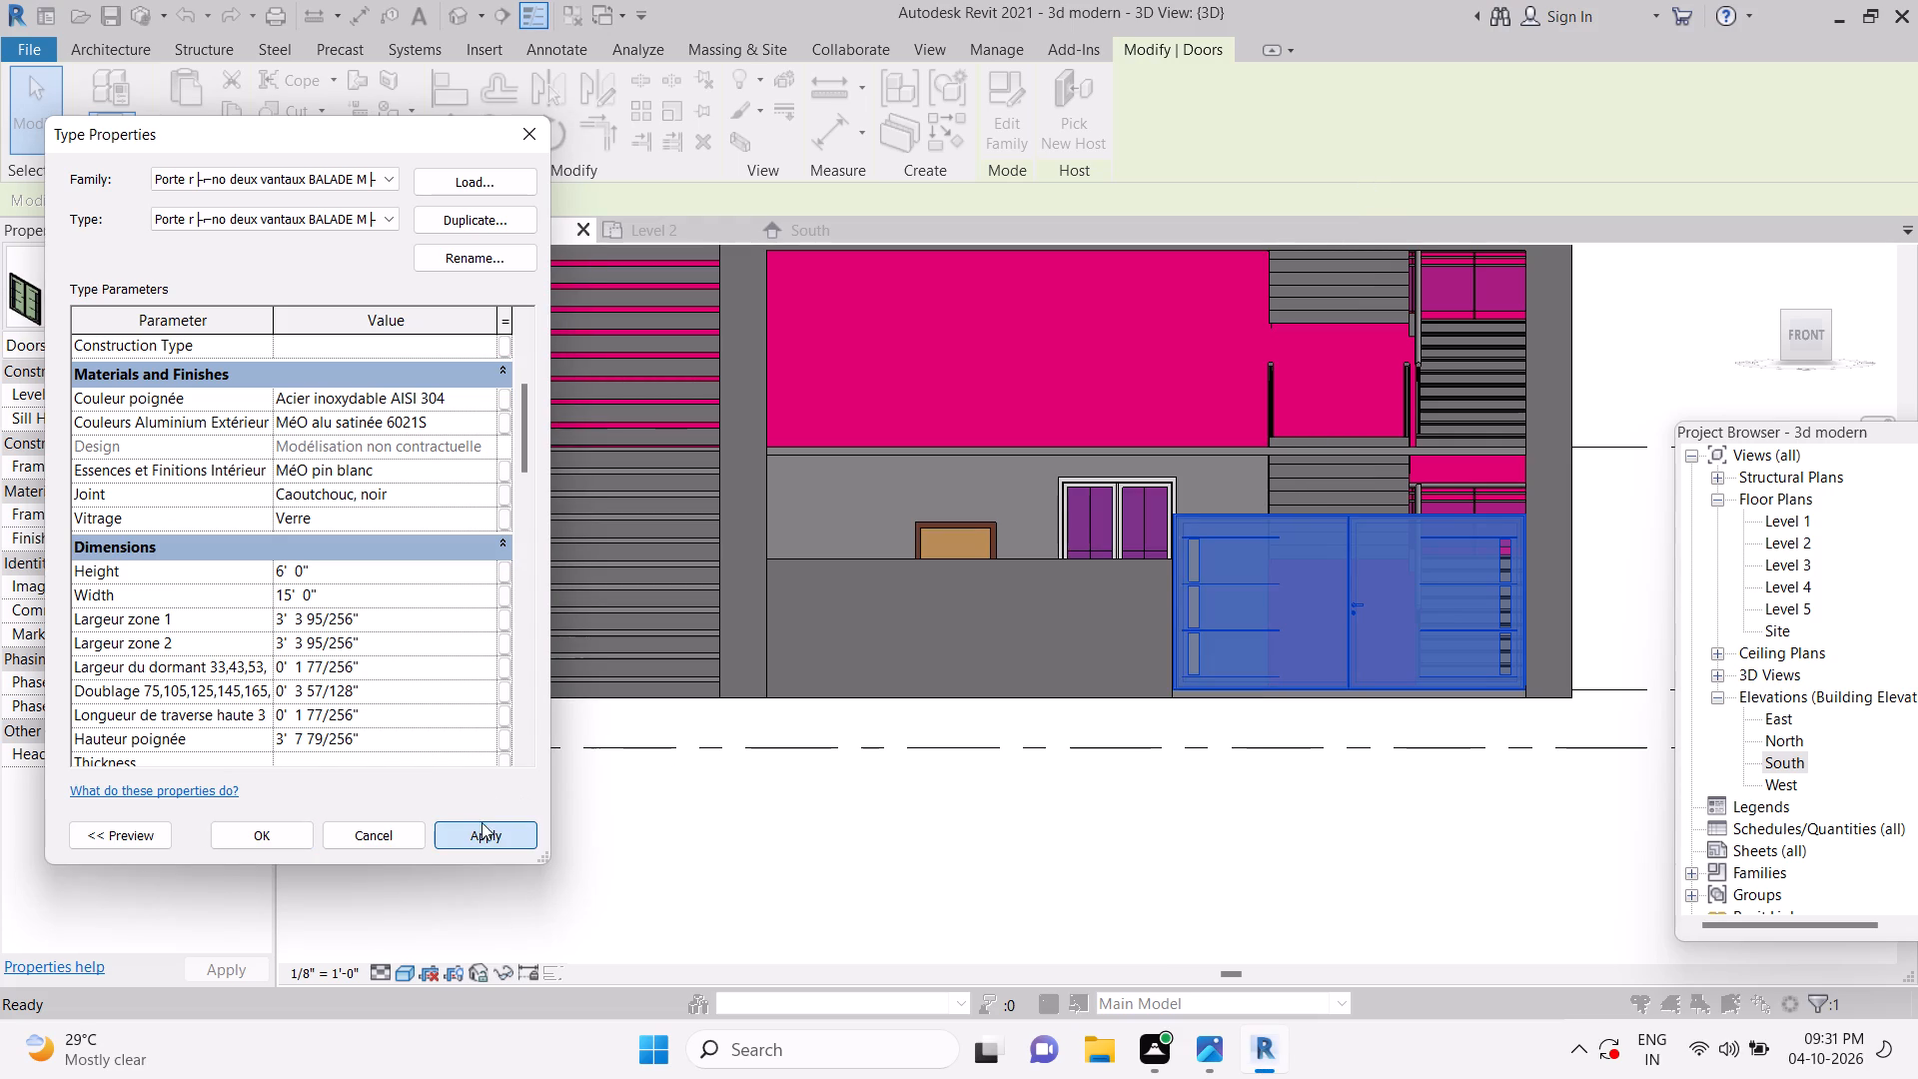
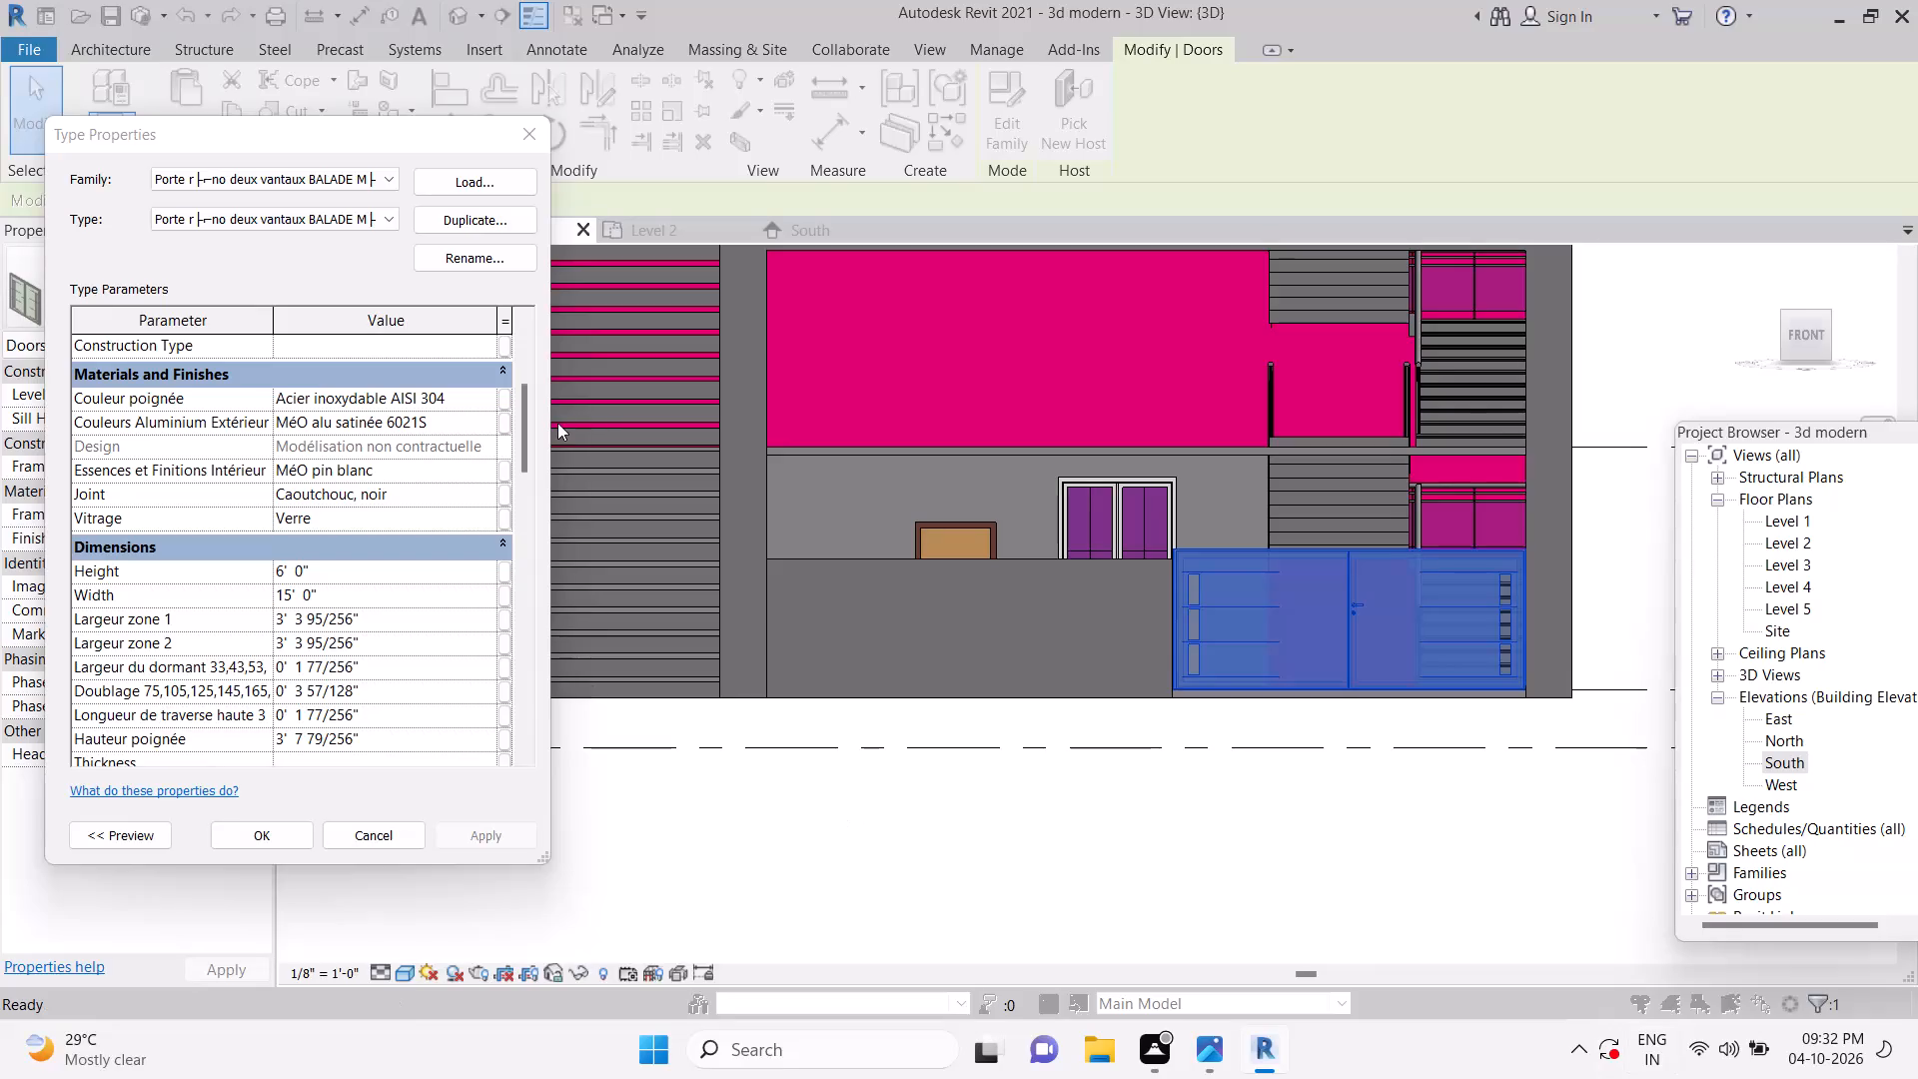
# Close the door type properties and set the front double door's sill height to -0' 2".
pyautogui.press('Escape')
pyautogui.press('Escape')
pyautogui.click(534, 136)
pyautogui.press('Escape')
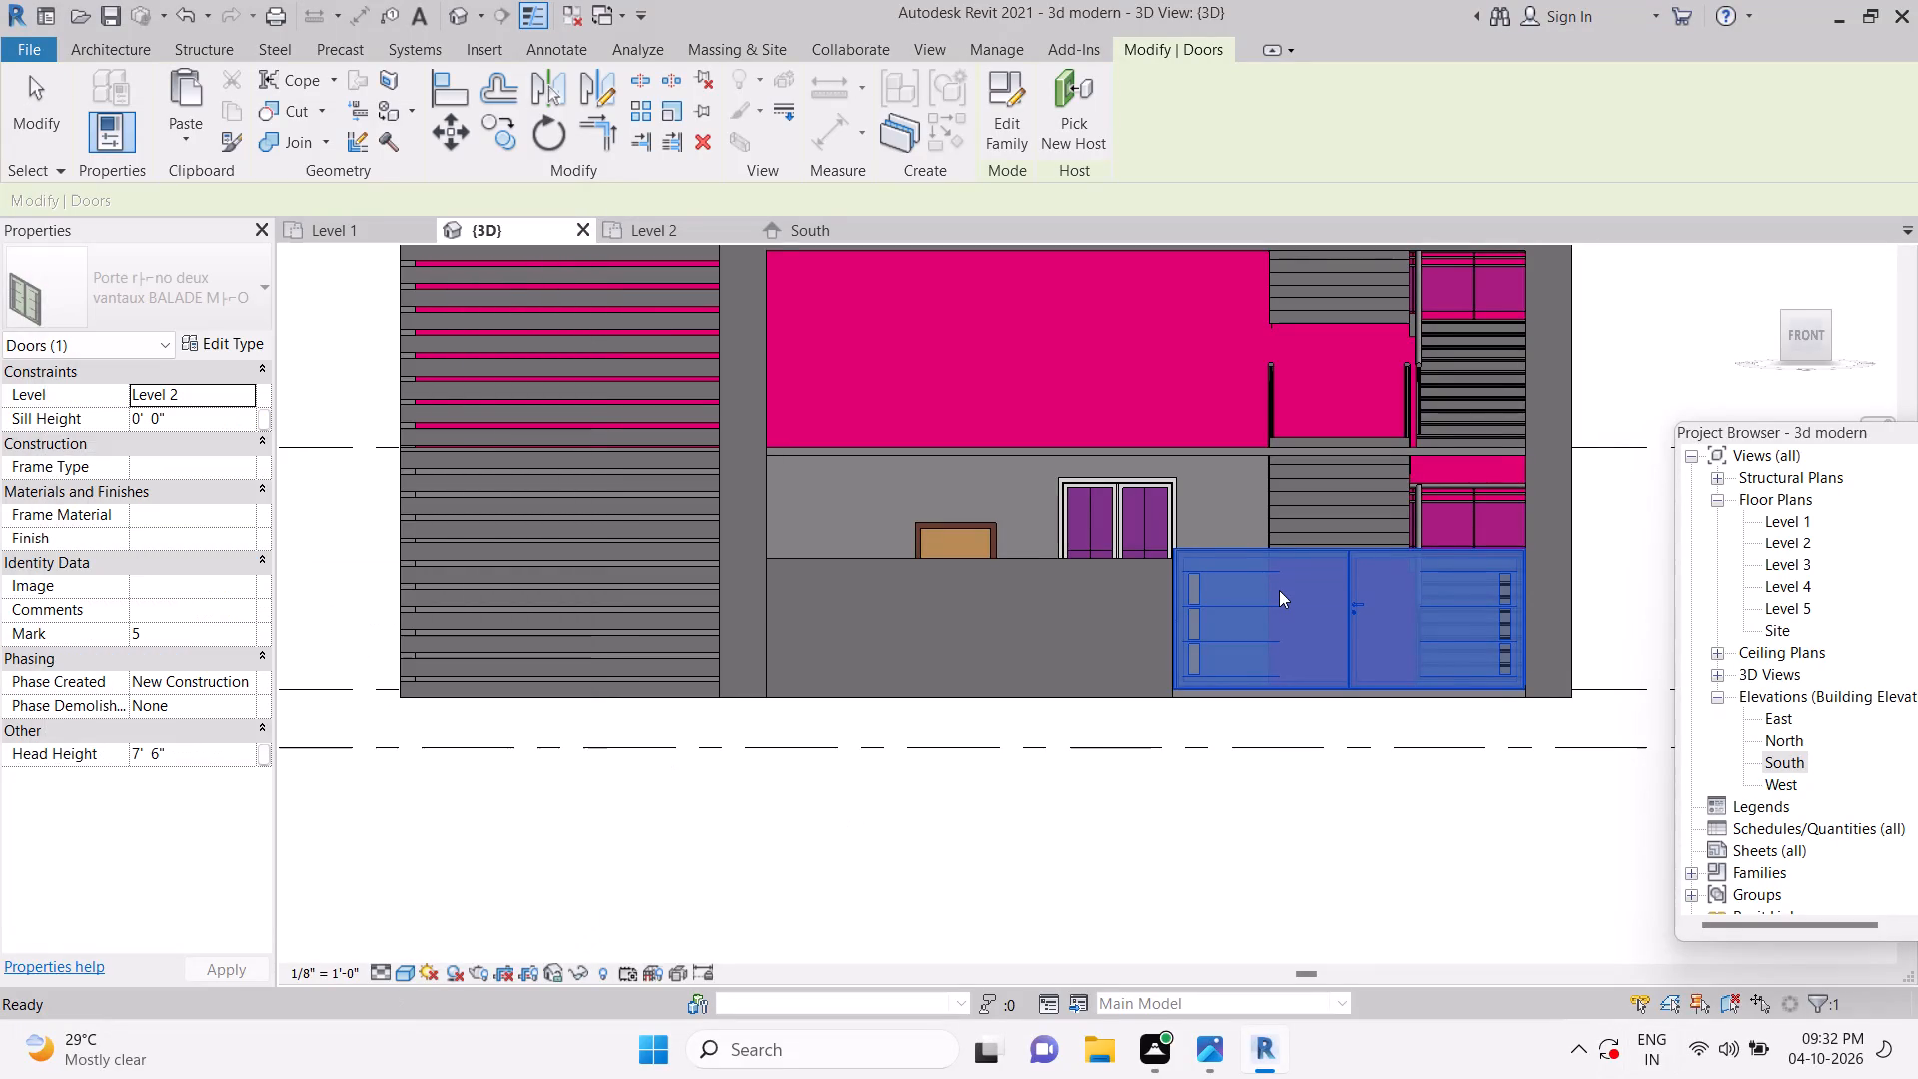
pyautogui.press('Escape')
pyautogui.scroll(5, 1241, 581)
pyautogui.scroll(1, 1405, 654)
pyautogui.moveTo(1359, 645); pyautogui.dragTo(1123, 588, button='middle')
pyautogui.scroll(-2, 1118, 586)
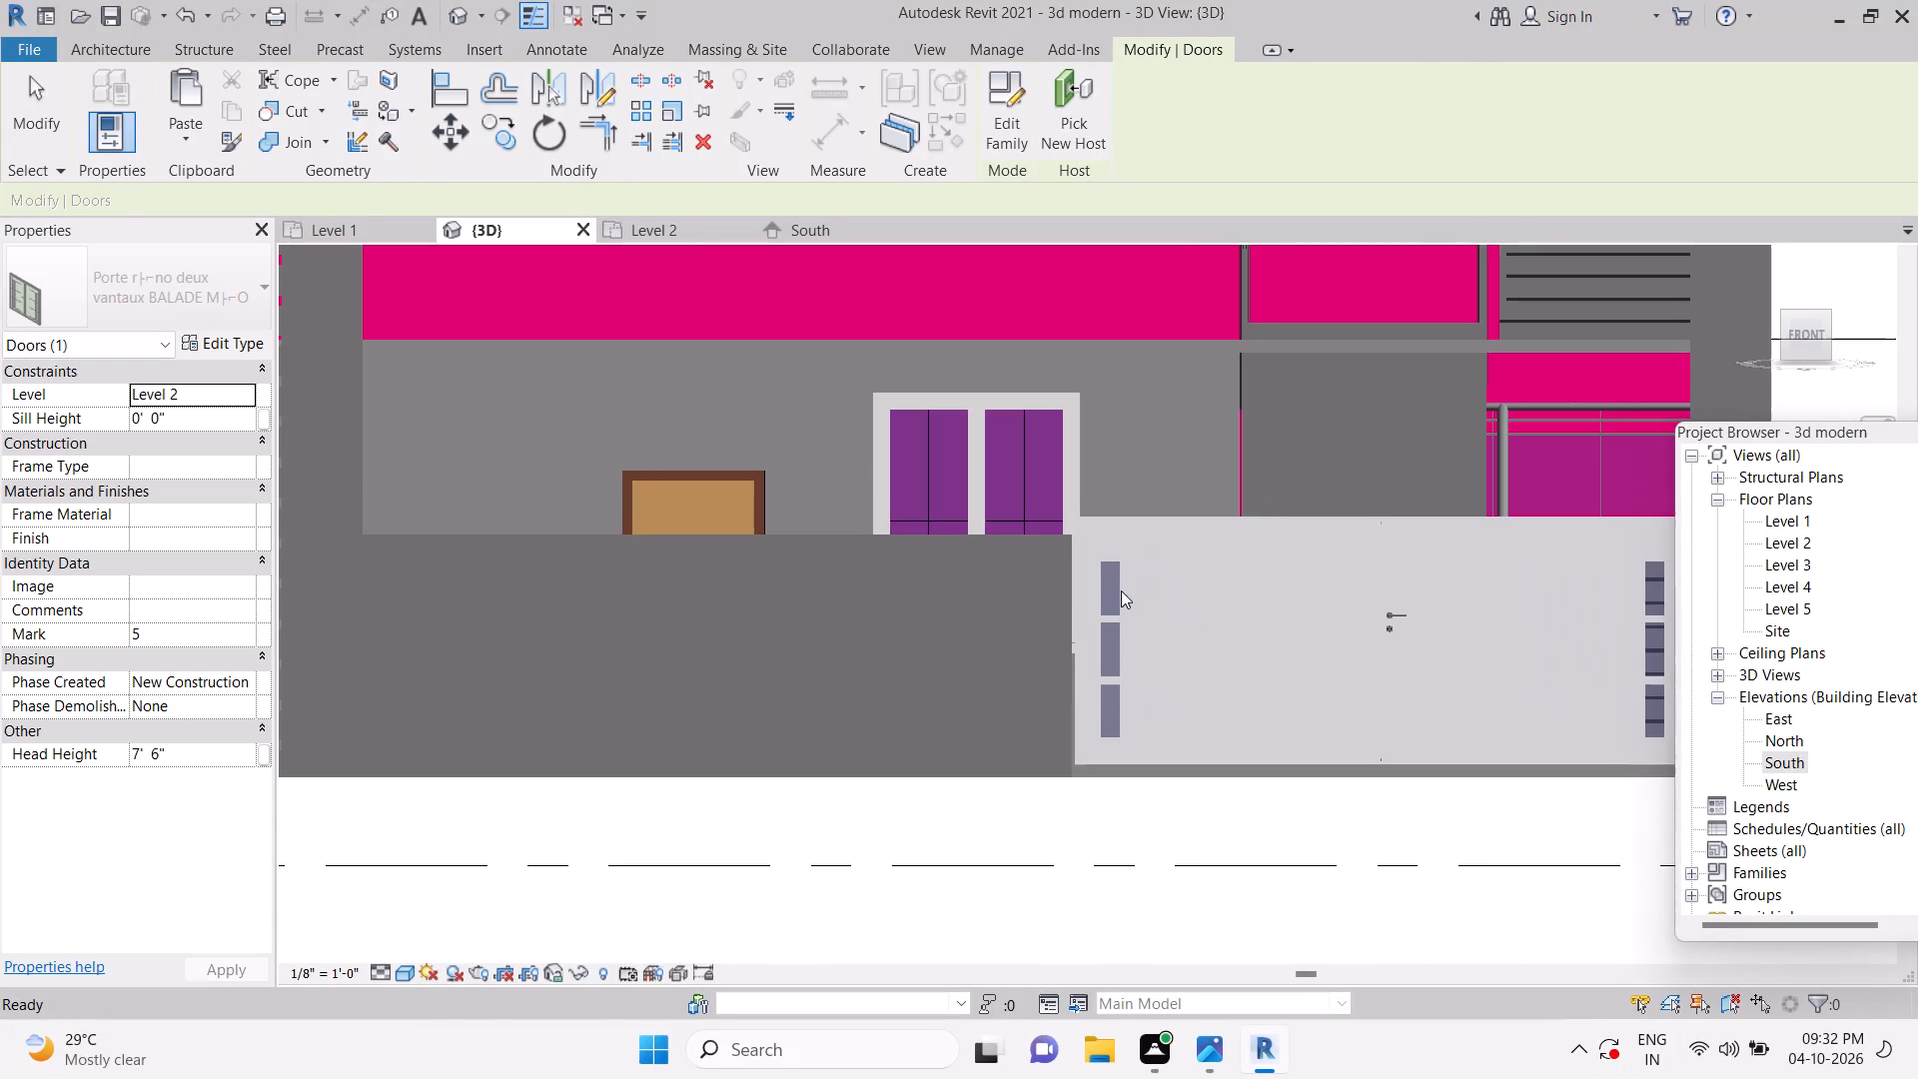
pyautogui.press('Escape')
pyautogui.press('Escape')
pyautogui.click(1217, 523)
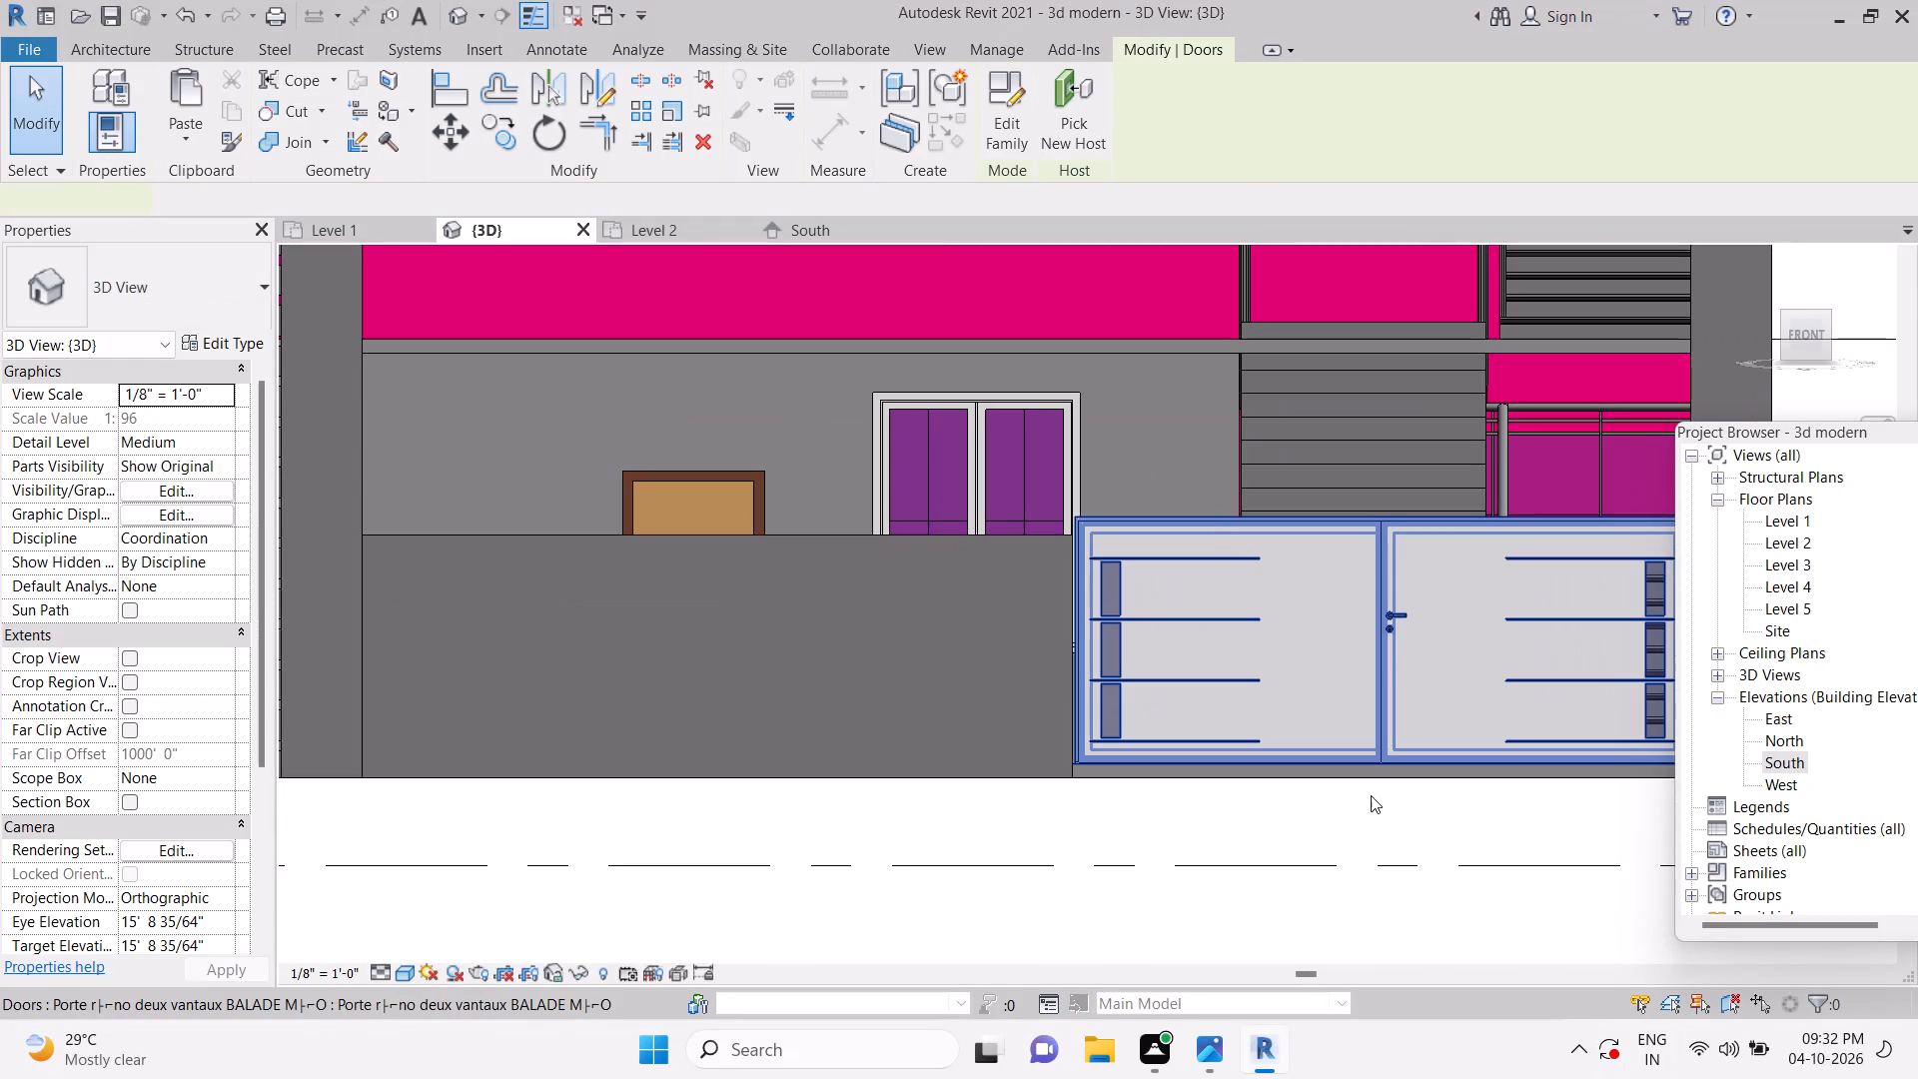
pyautogui.moveTo(1490, 822); pyautogui.dragTo(1232, 806, button='middle')
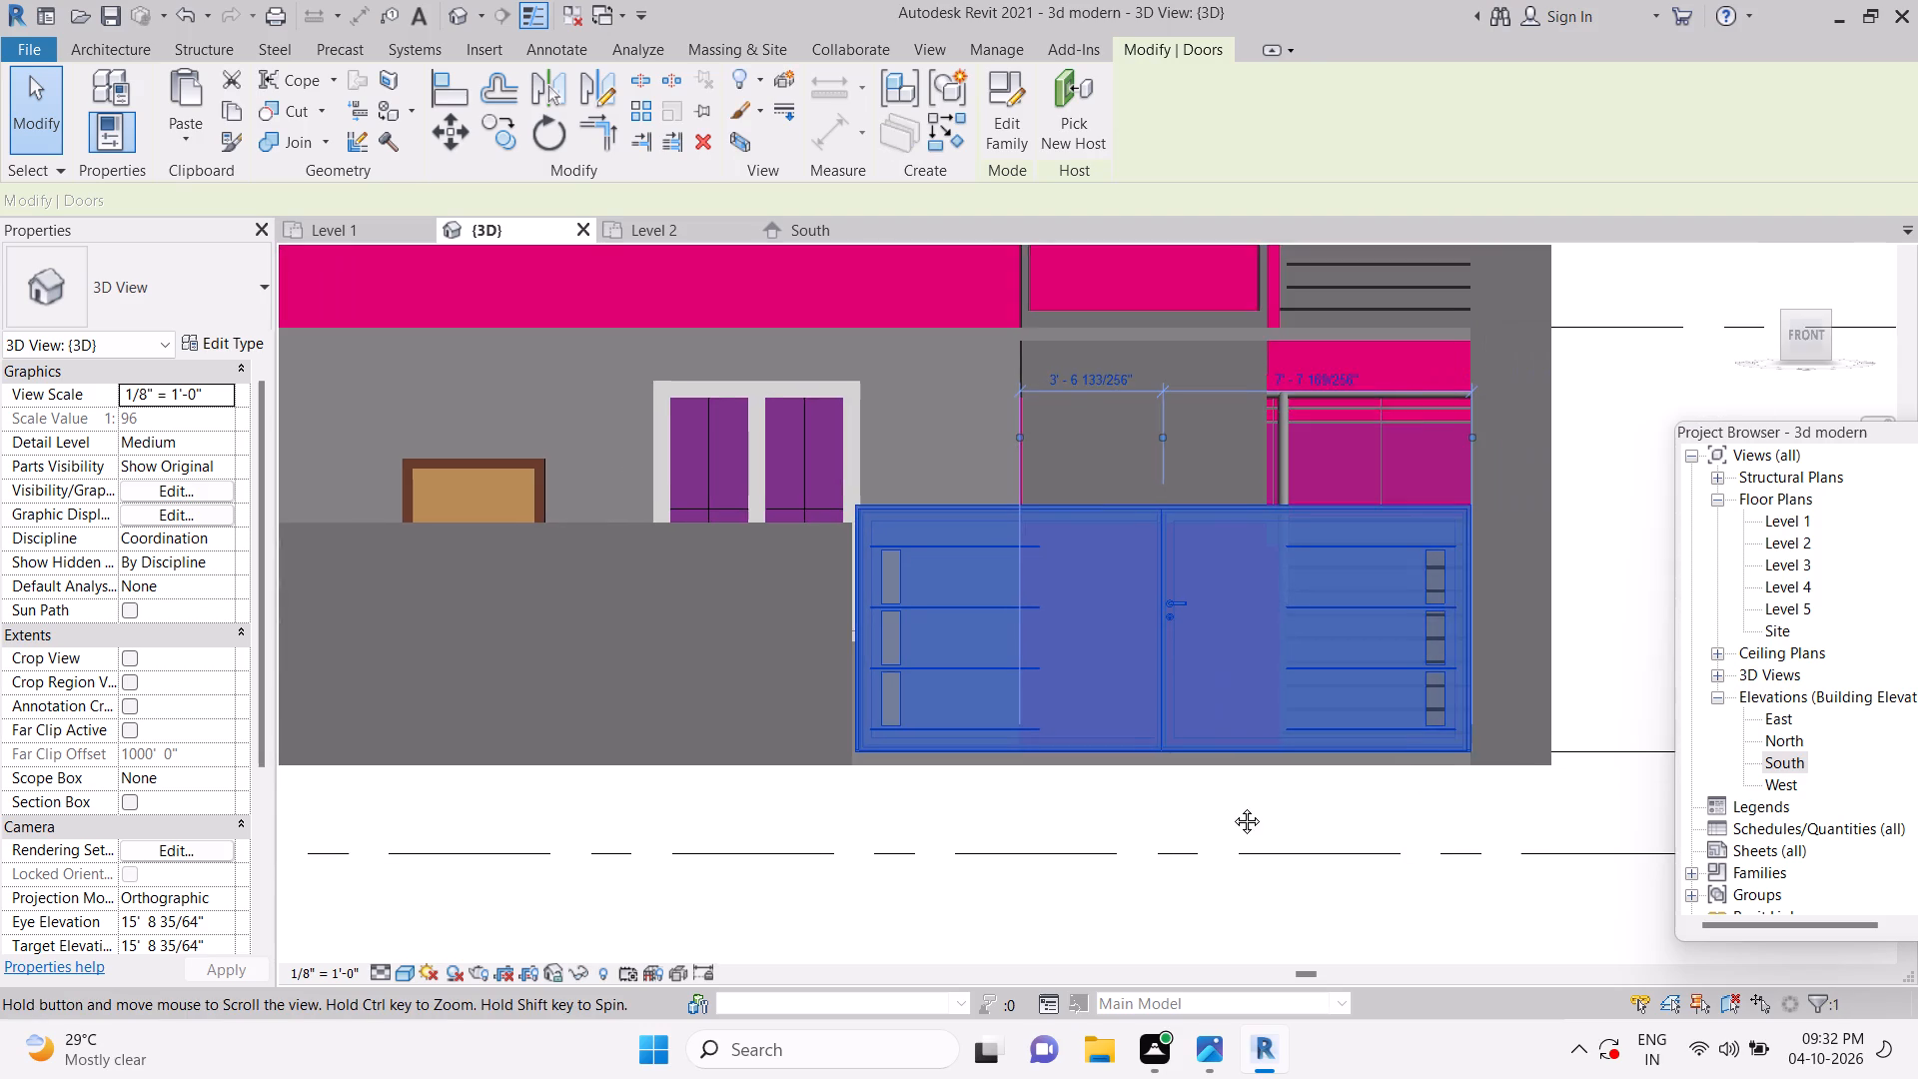
pyautogui.moveTo(1232, 806); pyautogui.dragTo(1234, 808, button='middle')
pyautogui.scroll(2, 185, 430)
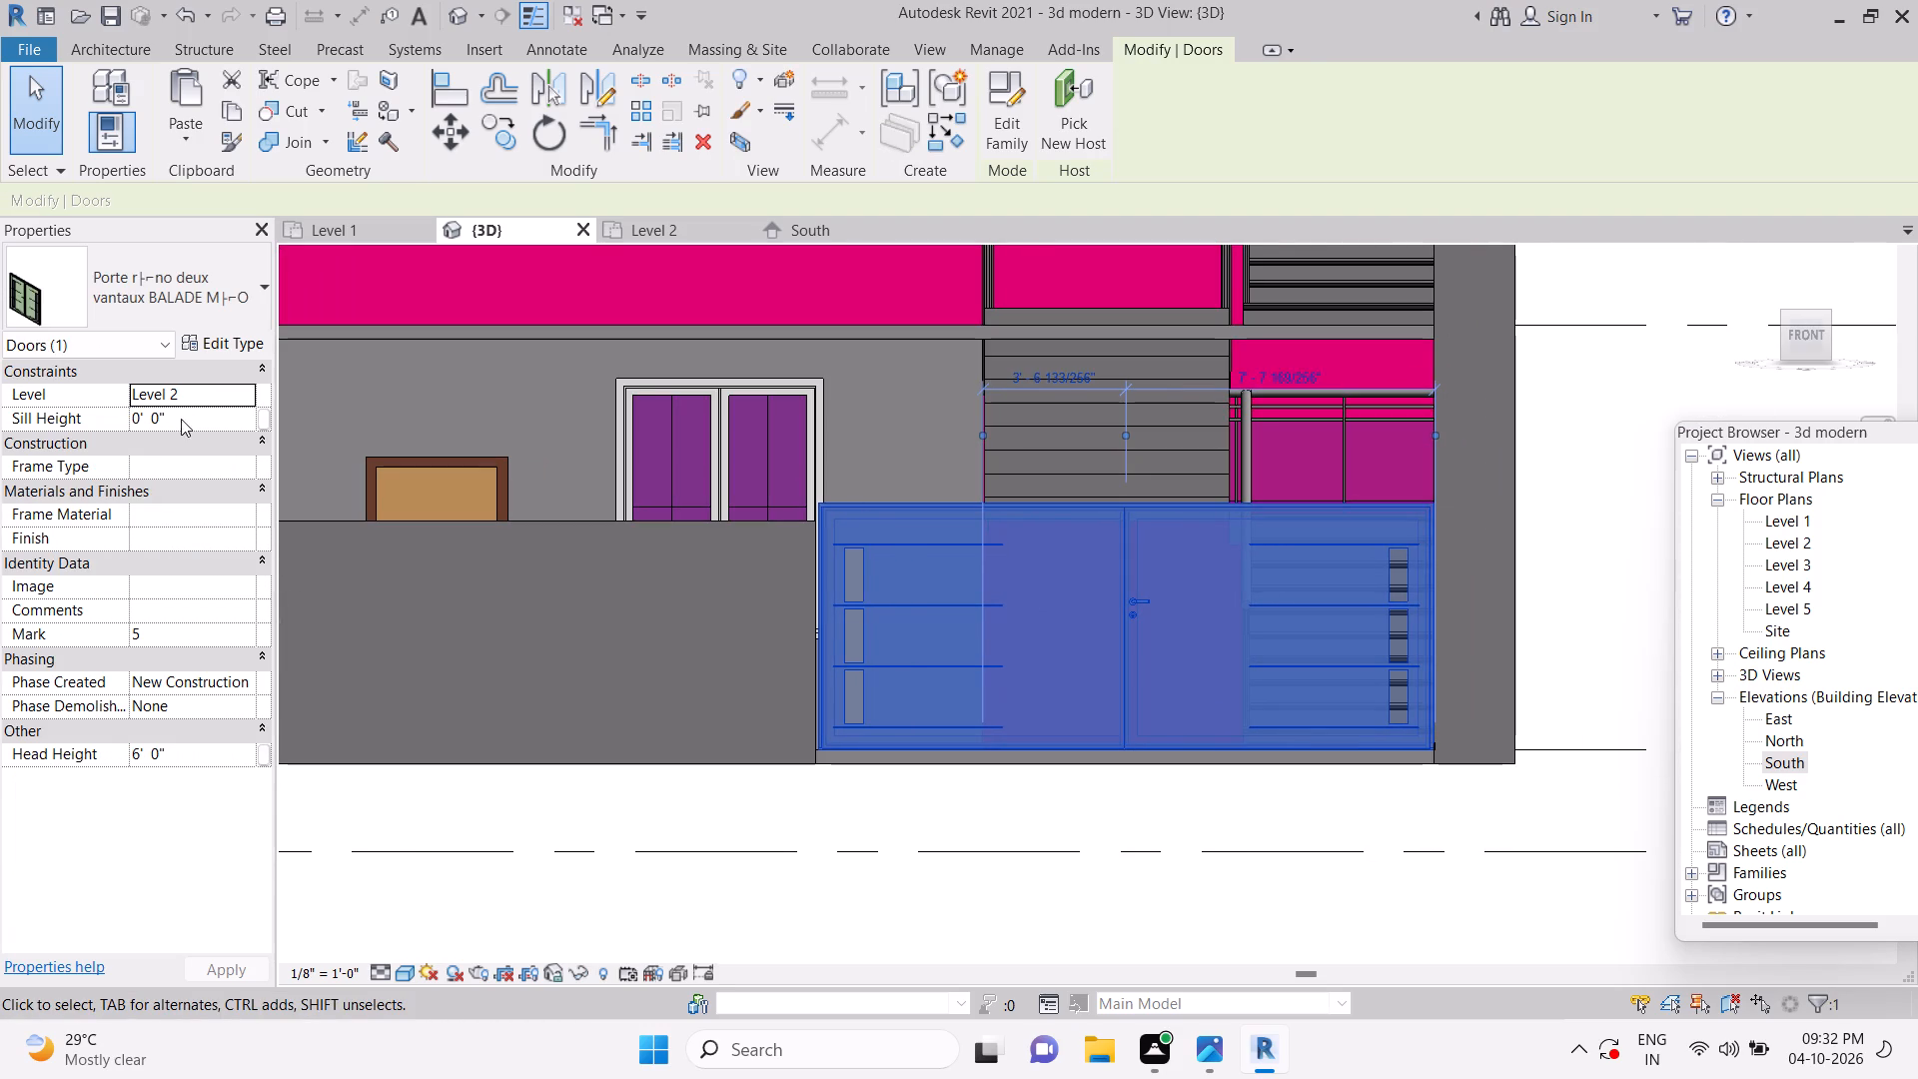
pyautogui.click(184, 423)
pyautogui.moveTo(201, 422); pyautogui.dragTo(26, 420)
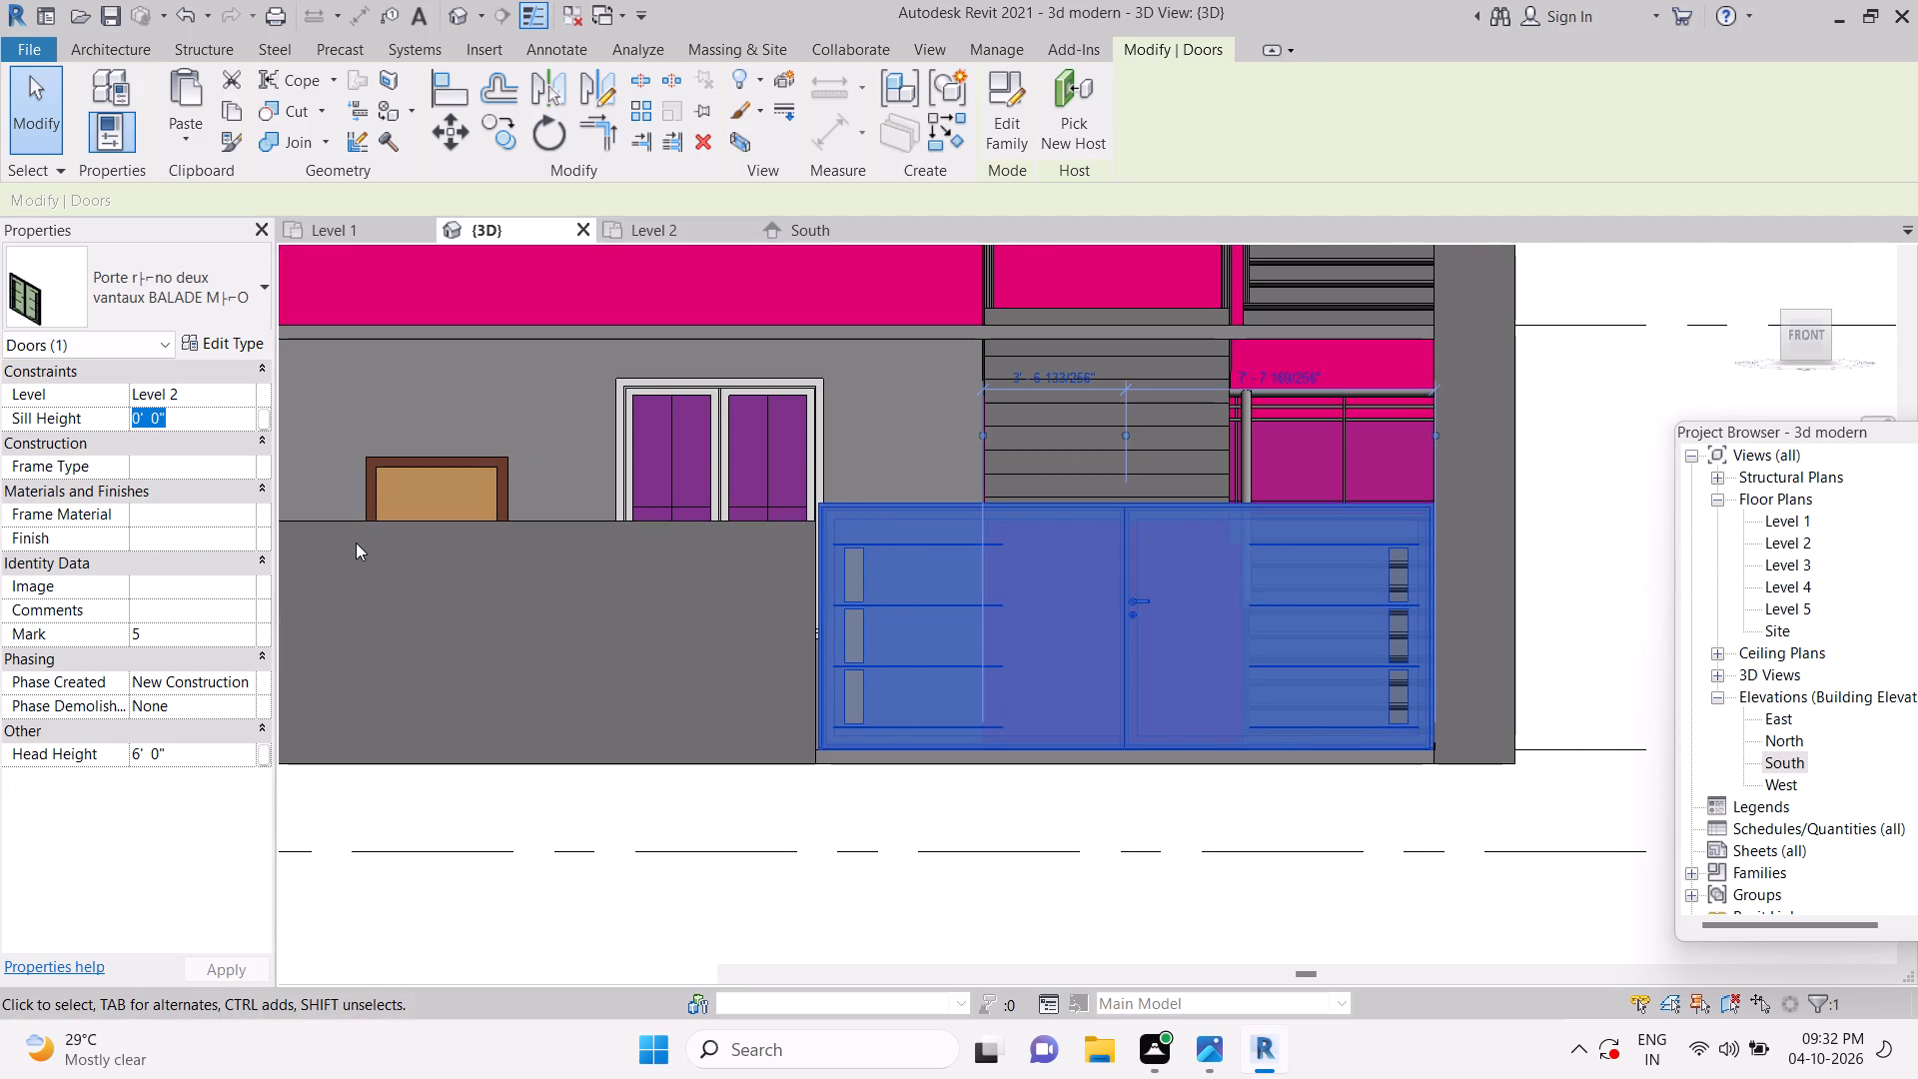
pyautogui.press('-')
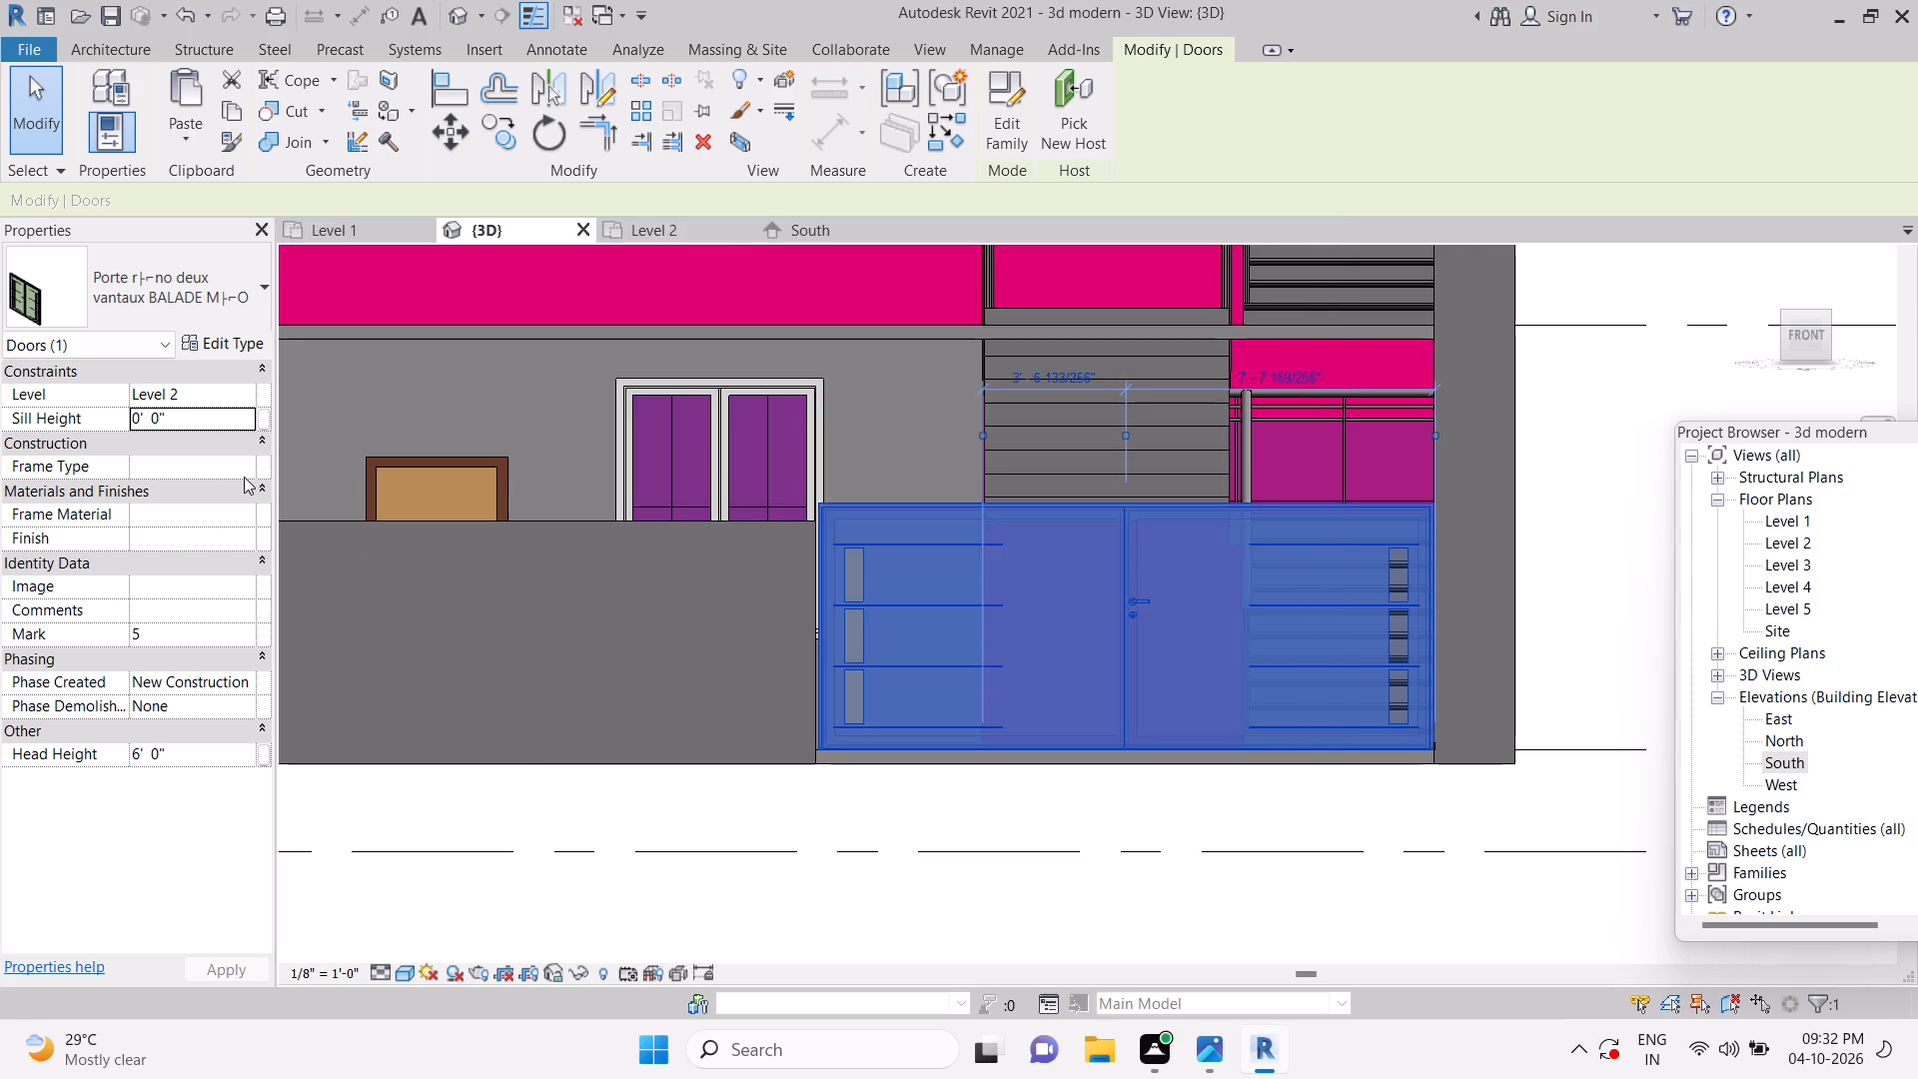
pyautogui.click(180, 422)
pyautogui.press('-')
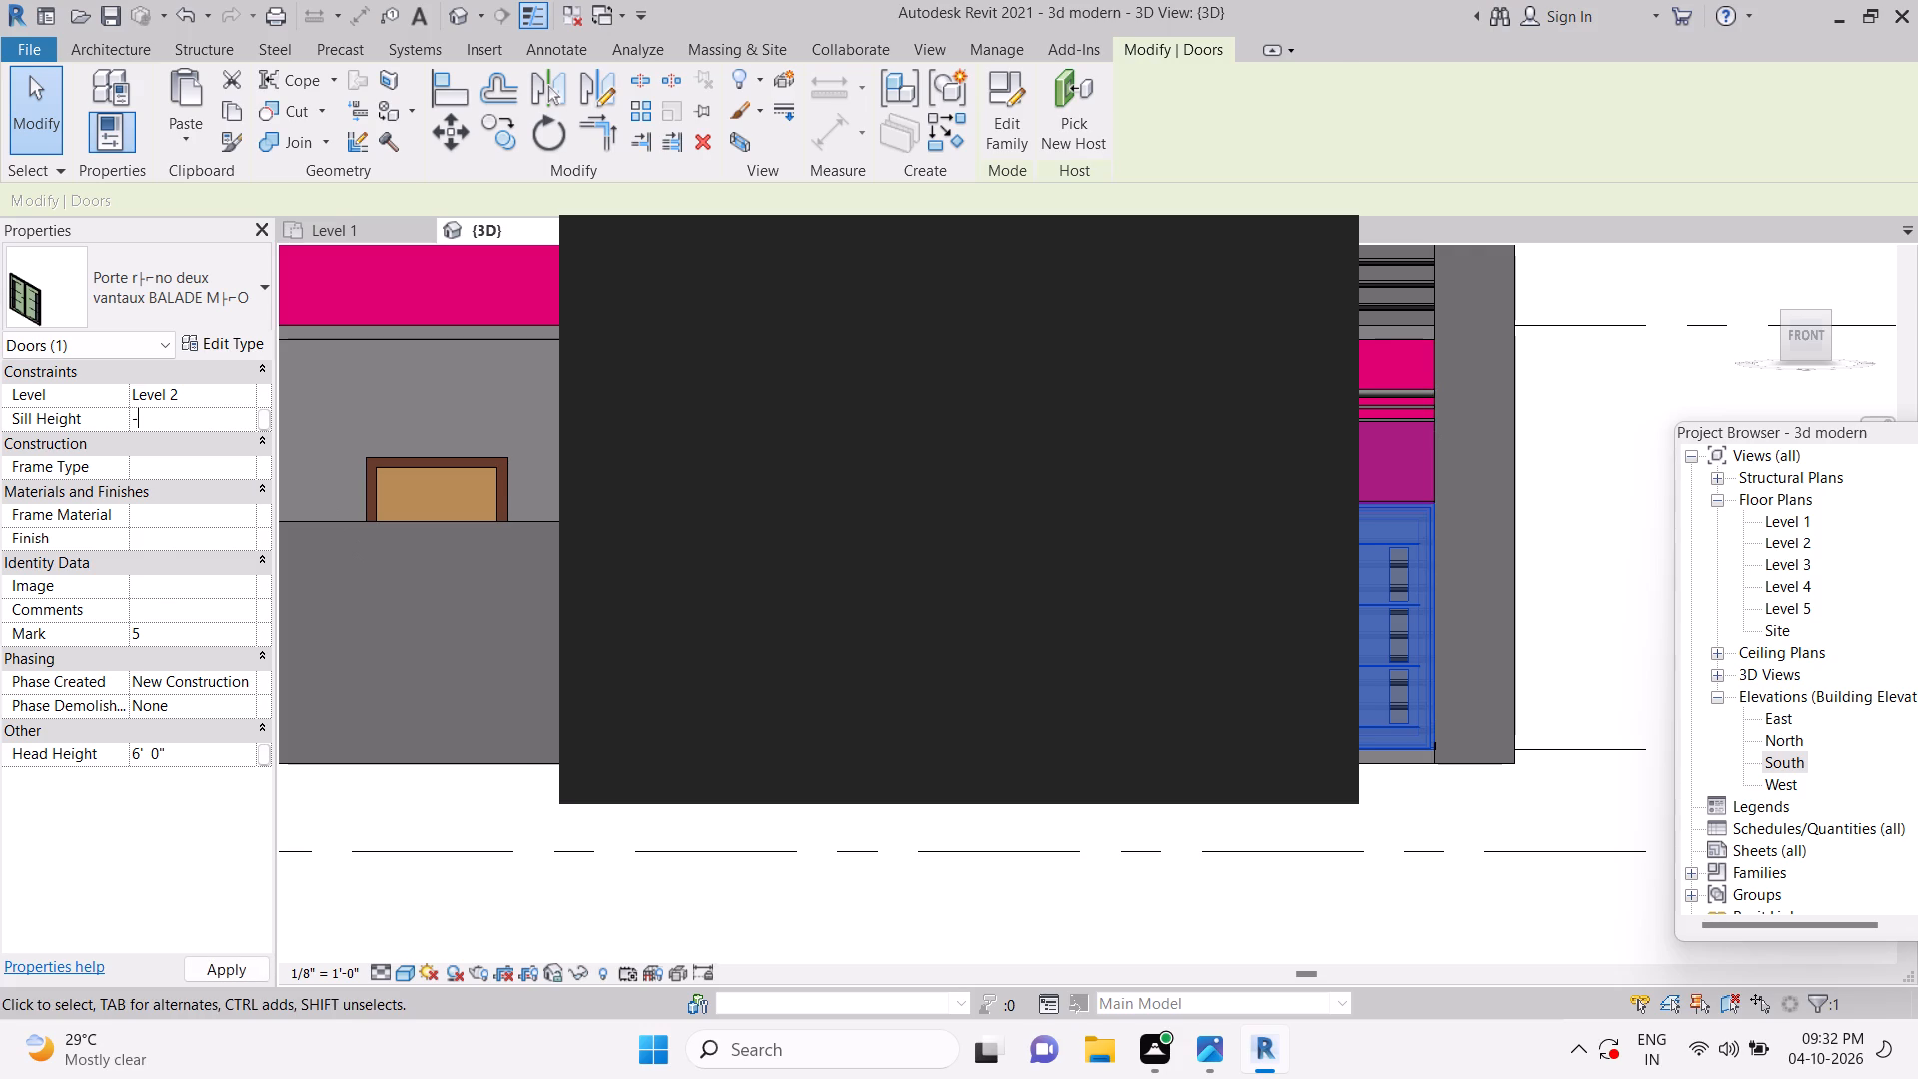
pyautogui.press('2')
pyautogui.hotkey('shift', '"')
pyautogui.click(251, 972)
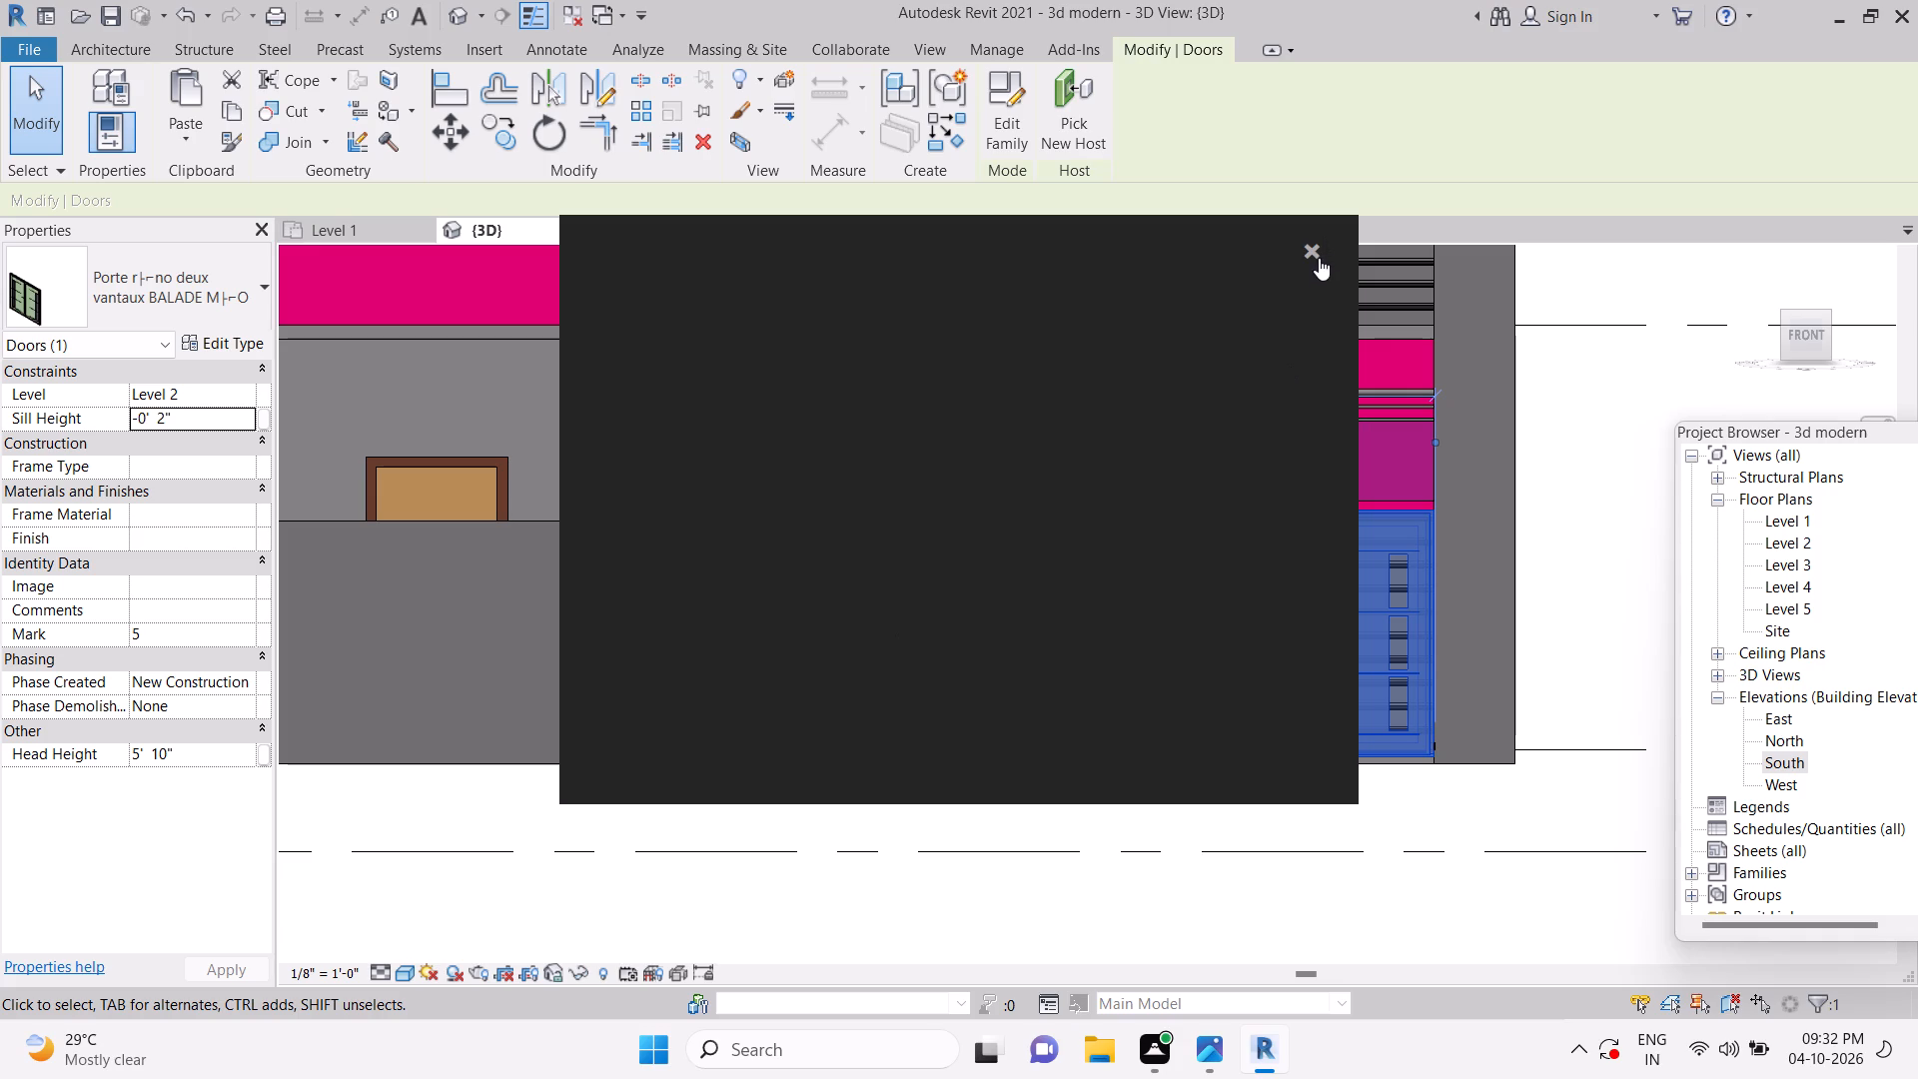
pyautogui.click(1317, 250)
pyautogui.press('Escape')
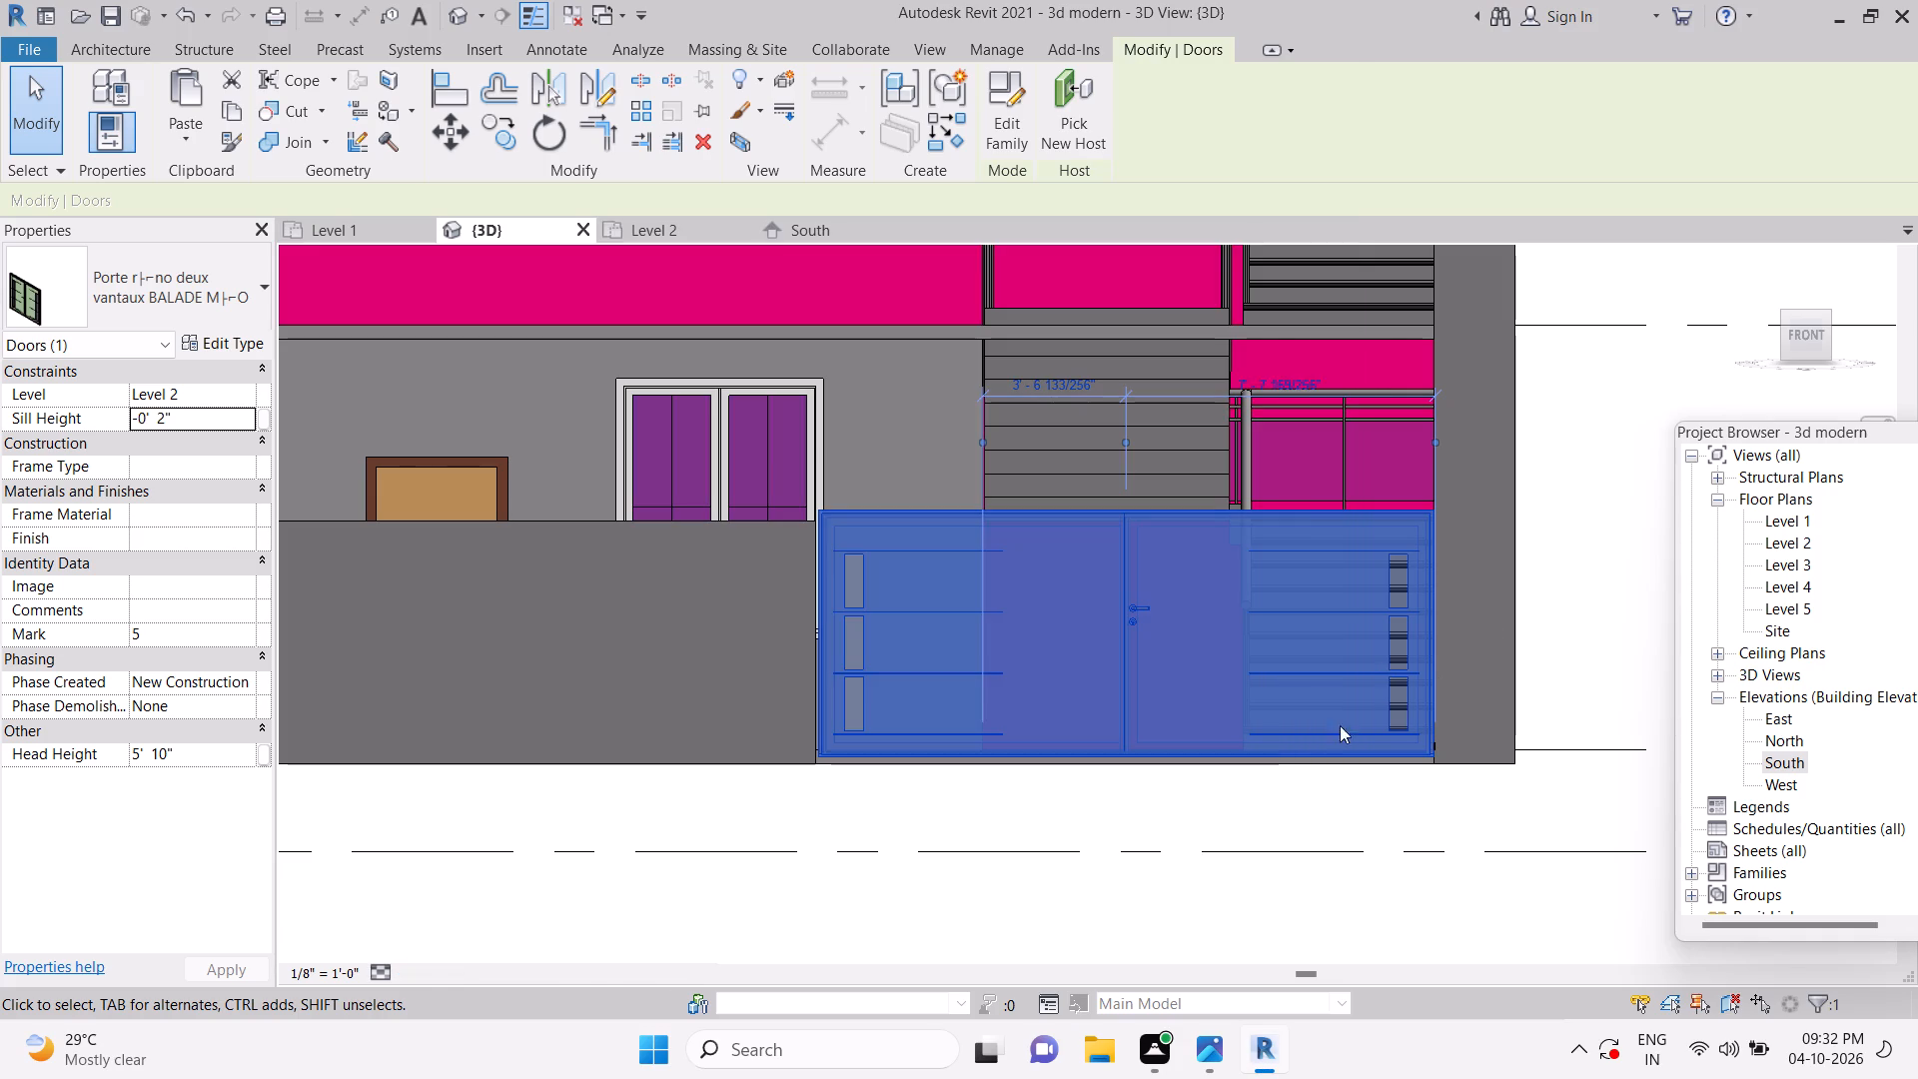
pyautogui.press('Escape')
pyautogui.press('Escape')
pyautogui.press('Escape')
# Open the low front wall extrusion's sketch for editing within the in-place facade frame model.
pyautogui.scroll(-3, 1101, 626)
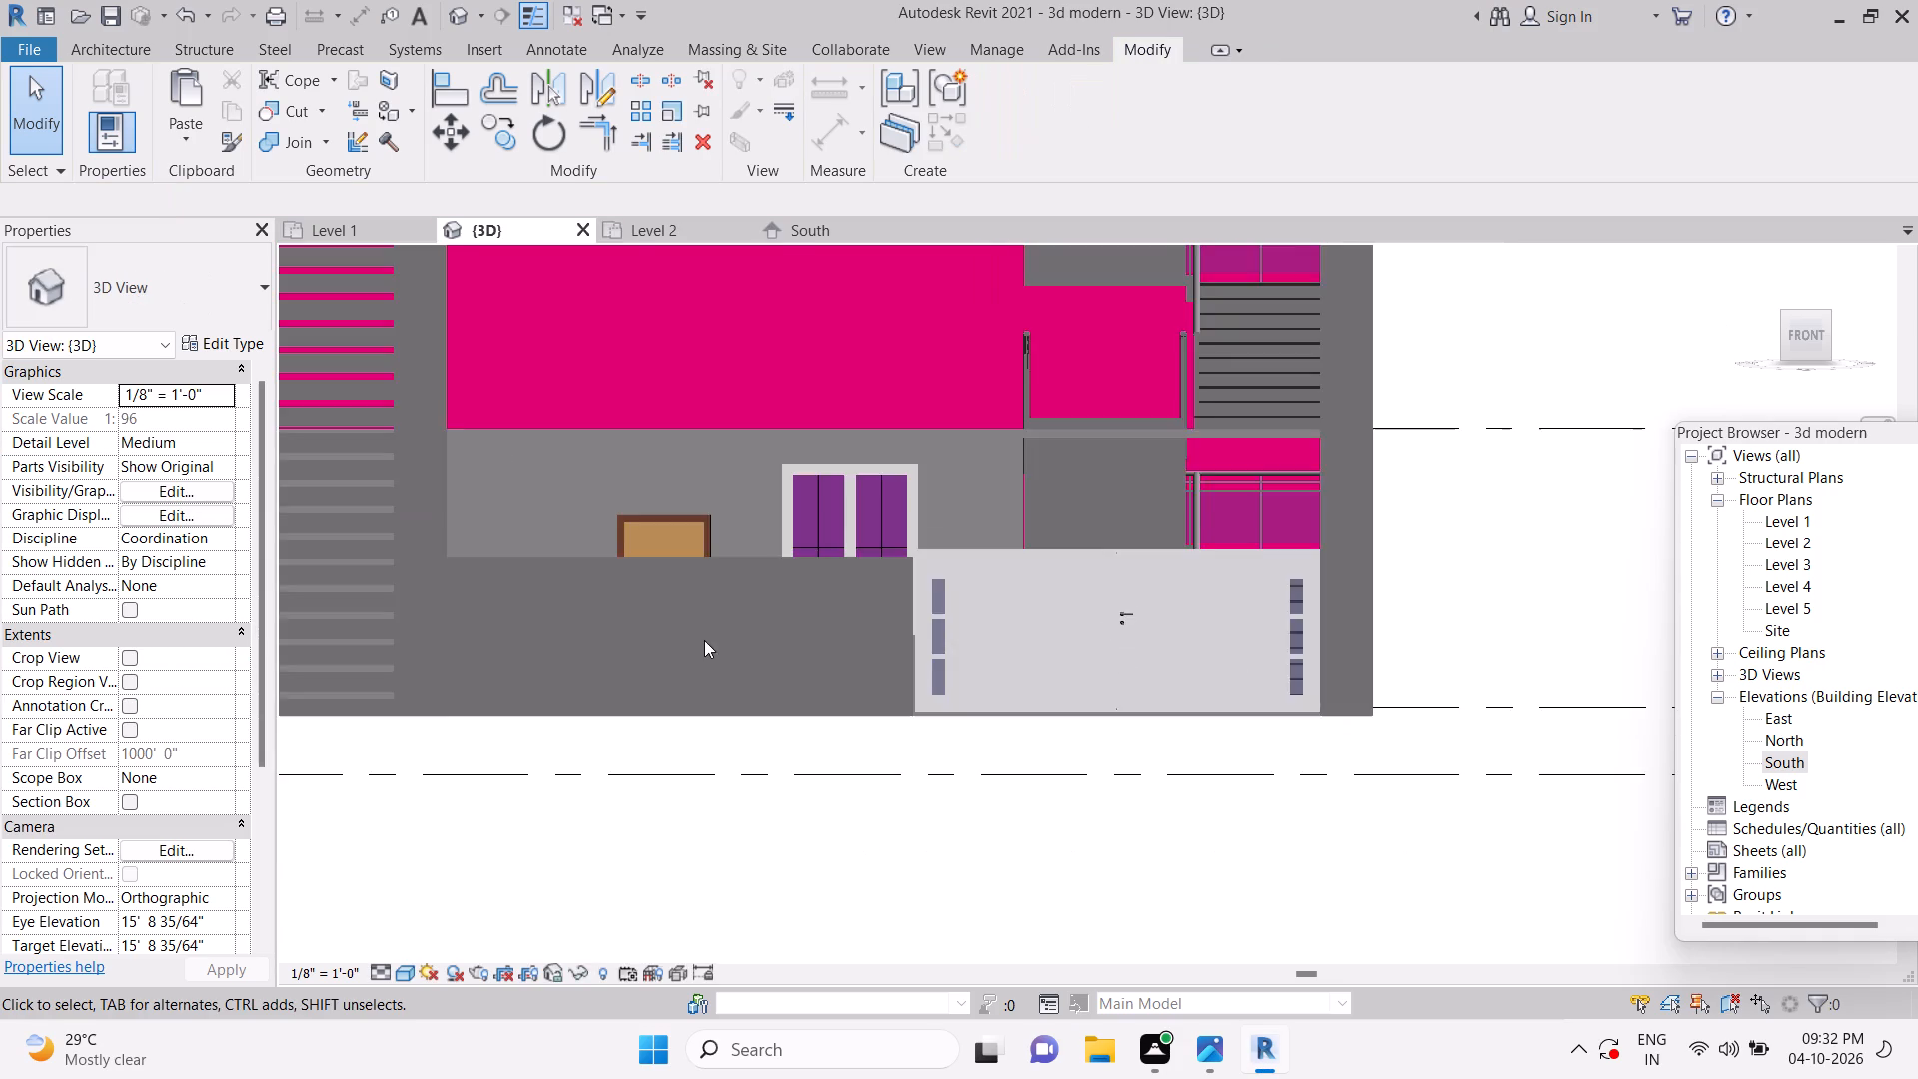
pyautogui.moveTo(1046, 720); pyautogui.dragTo(1111, 728, button='middle')
pyautogui.scroll(1, 1111, 728)
pyautogui.press('Escape')
pyautogui.scroll(5, 960, 545)
pyautogui.press('Escape')
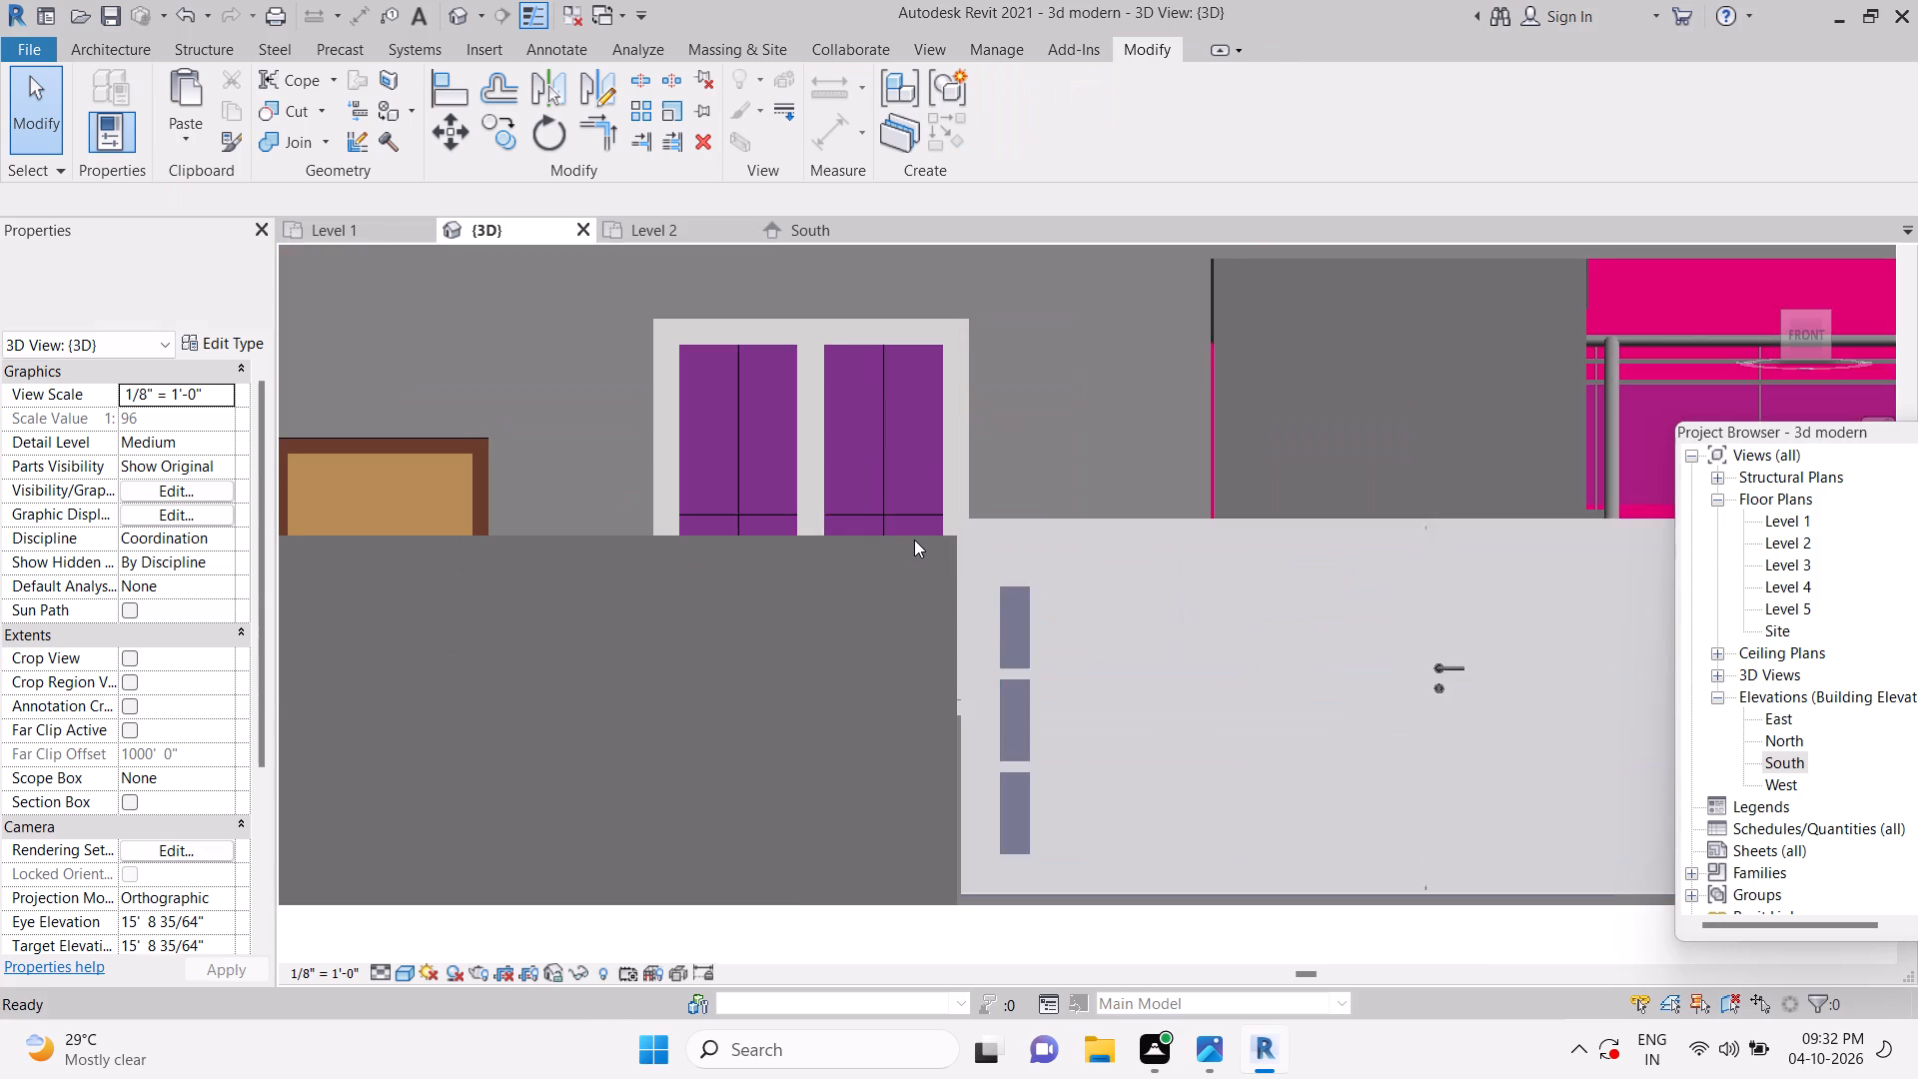
pyautogui.click(908, 539)
pyautogui.scroll(-4, 932, 546)
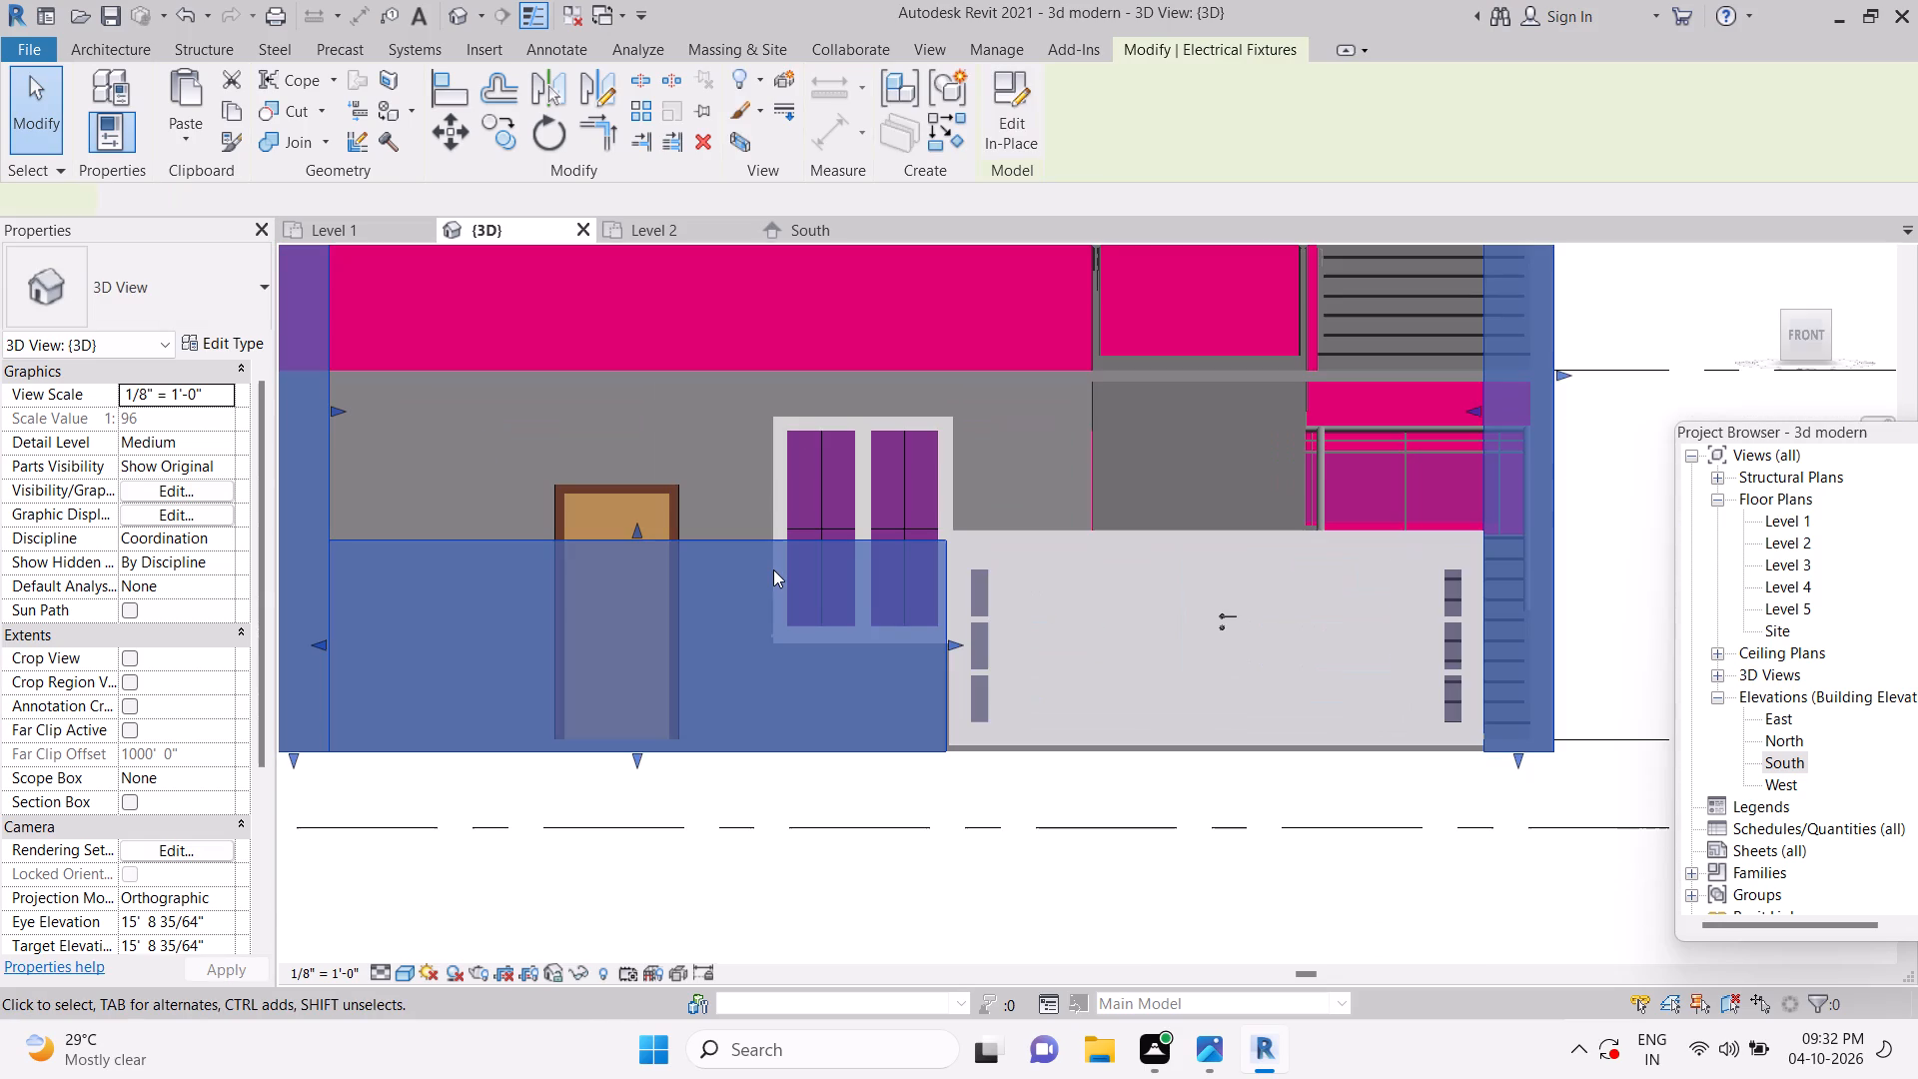
pyautogui.click(1009, 100)
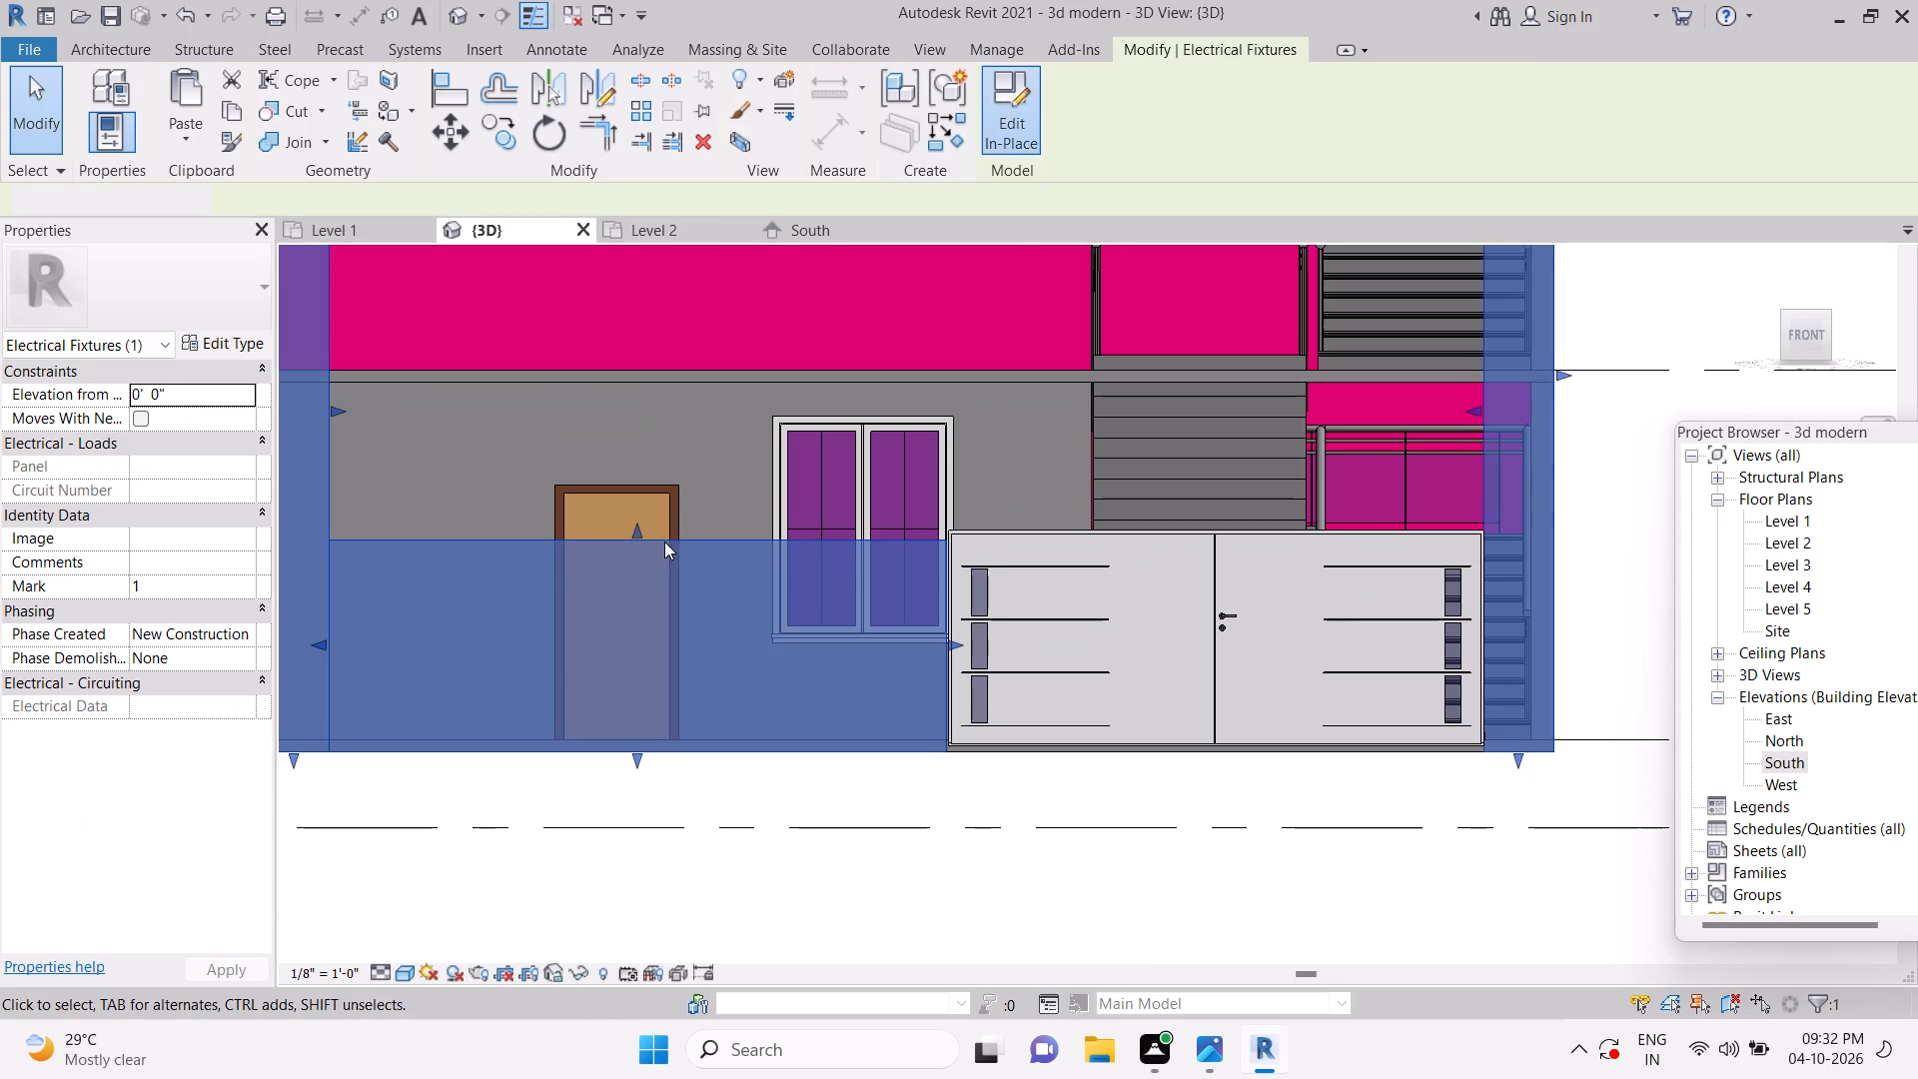
pyautogui.click(721, 534)
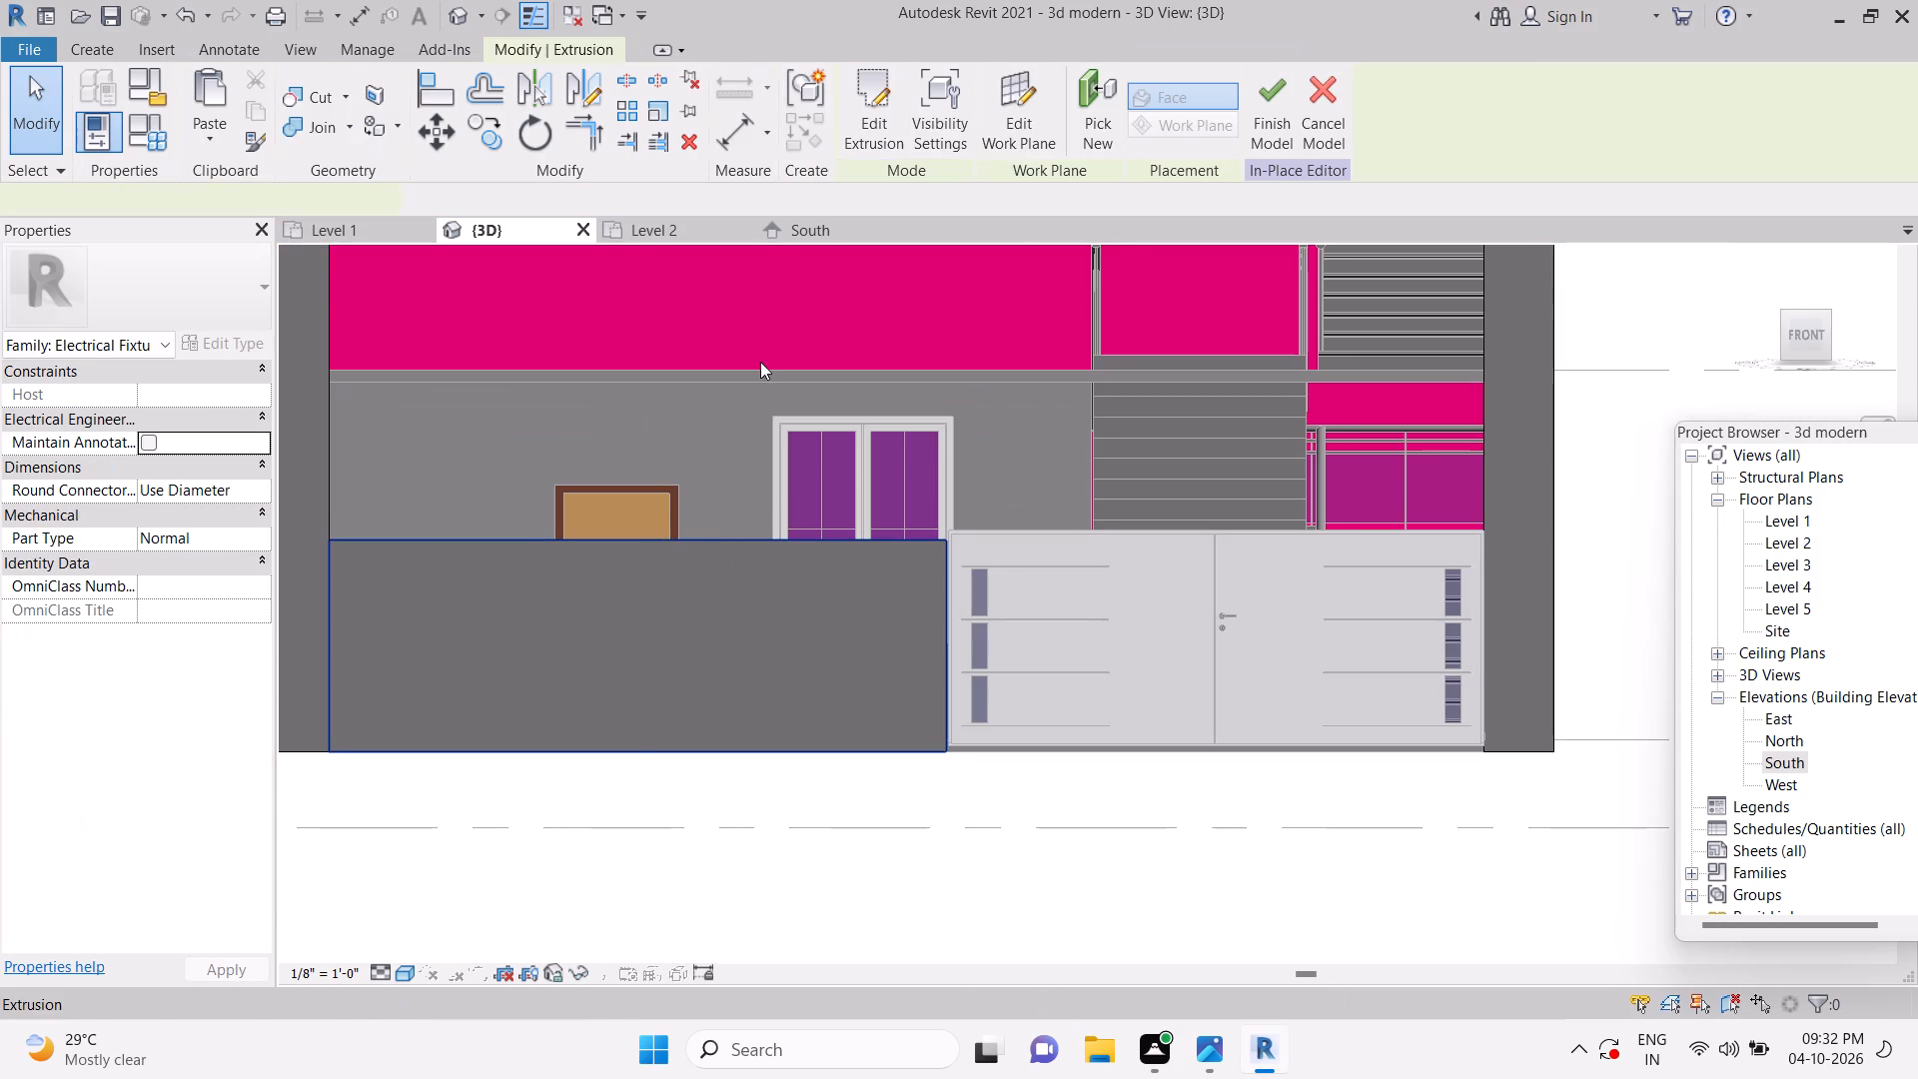
pyautogui.click(871, 126)
pyautogui.scroll(6, 952, 554)
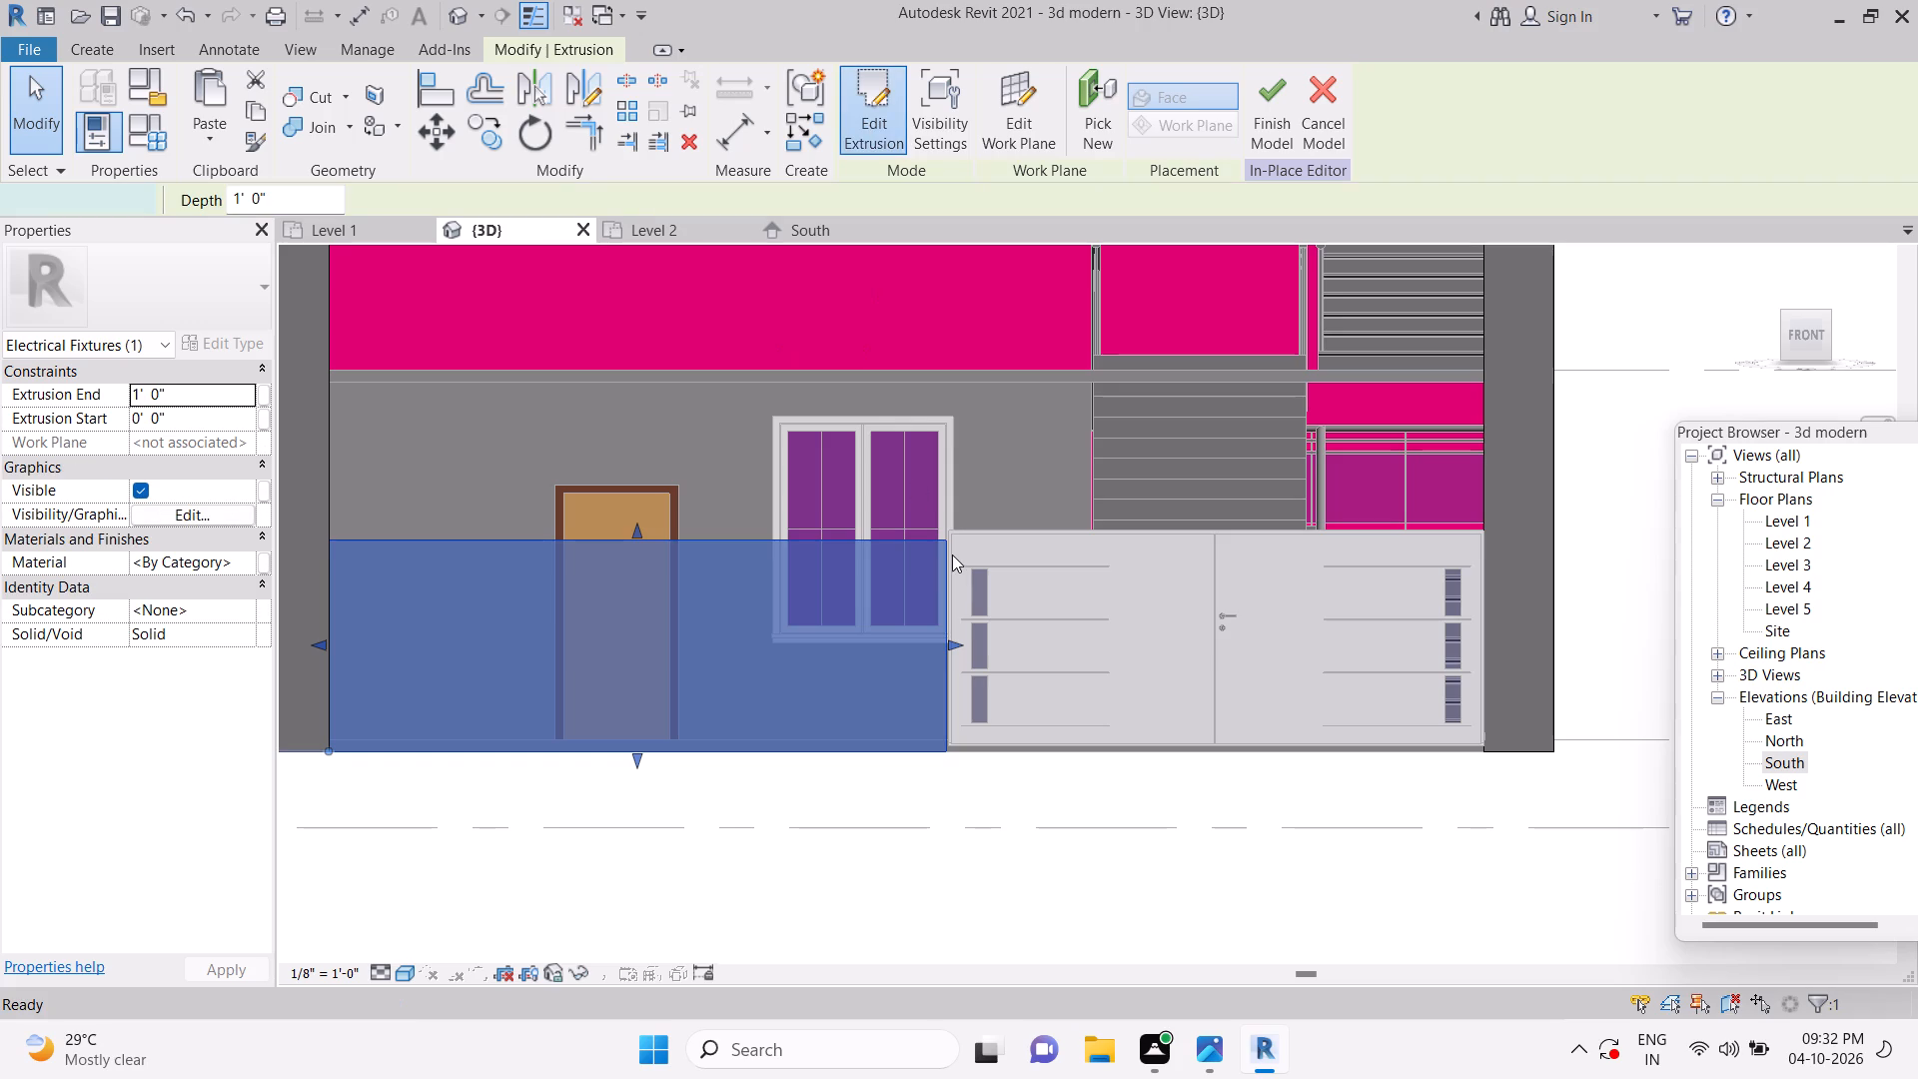
# Align the low front wall sketch's top line with the top edge of the double door and finish the sketch.
pyautogui.press('Escape')
pyautogui.press('Escape')
pyautogui.press('Escape')
pyautogui.press('Escape')
pyautogui.press('Escape')
pyautogui.press('a')
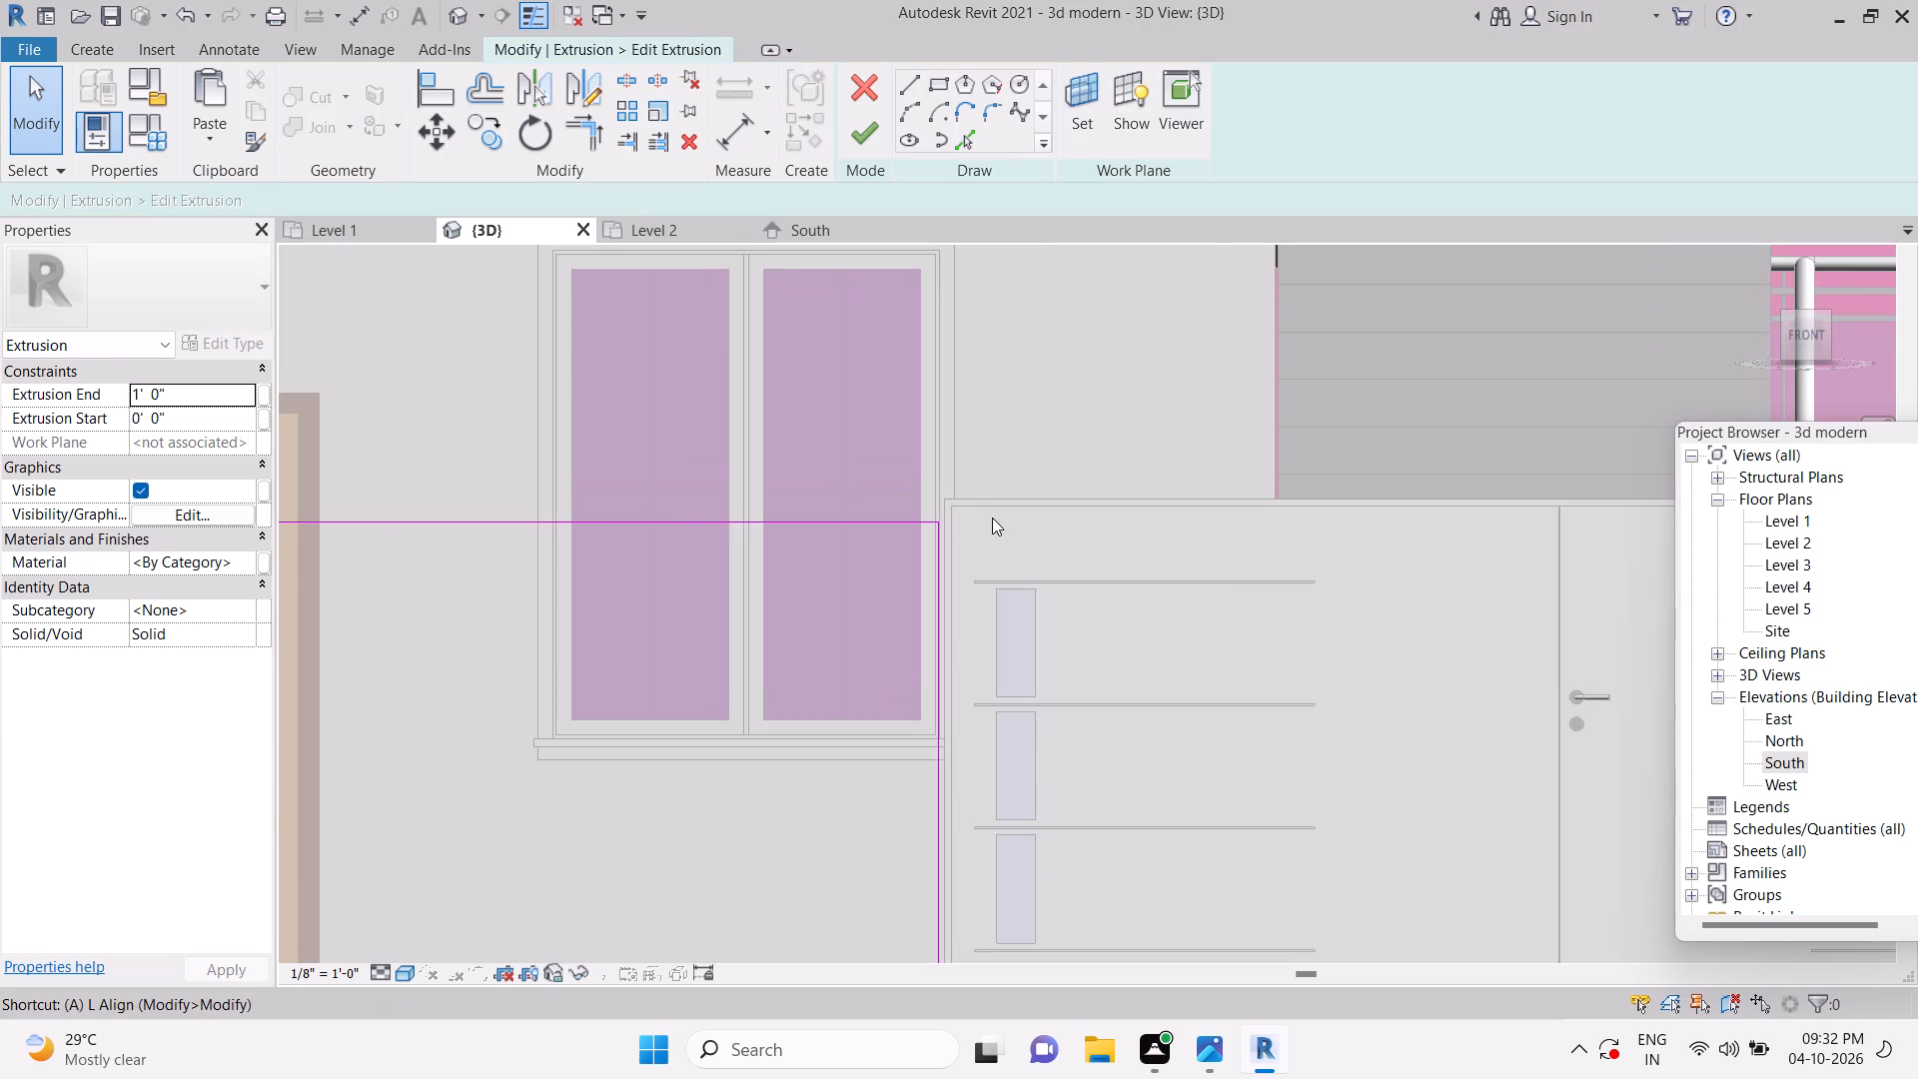
pyautogui.press('Escape')
pyautogui.press('Escape')
pyautogui.press('a')
pyautogui.press('l')
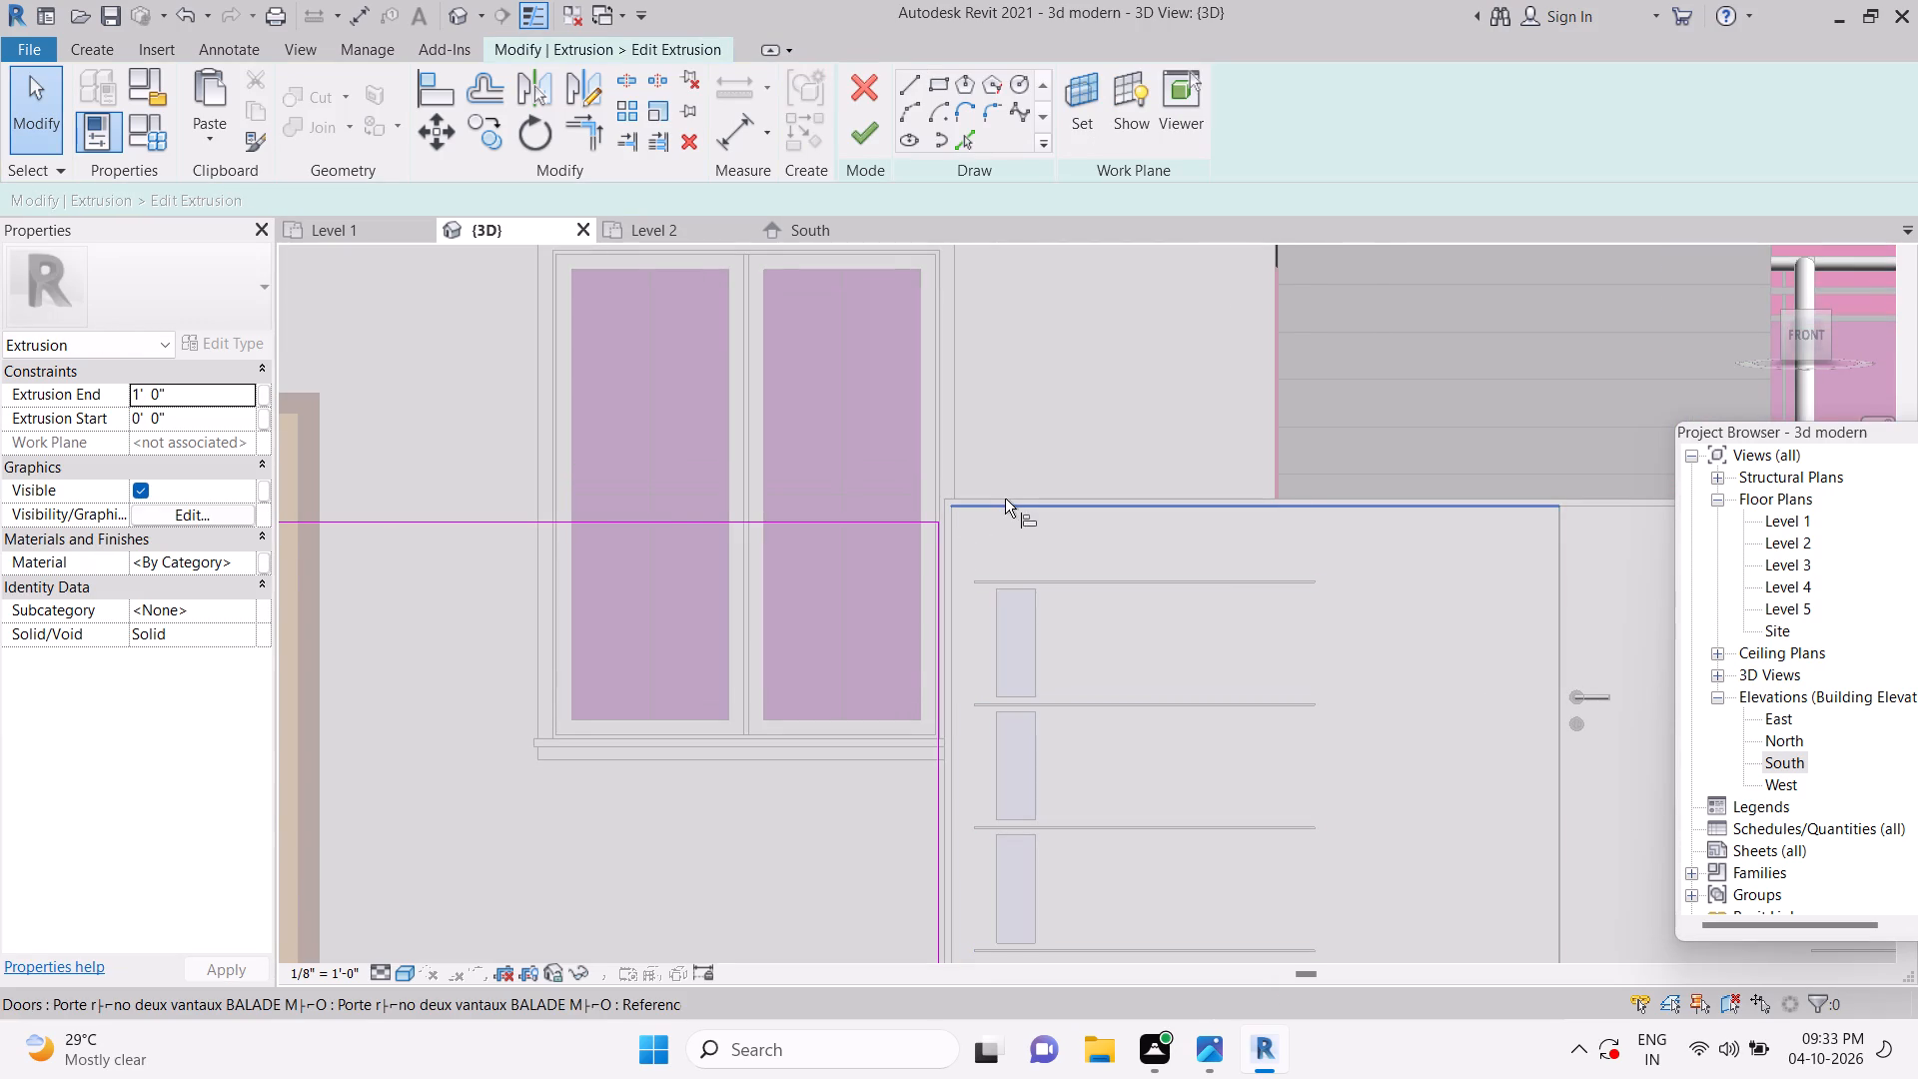
pyautogui.click(1007, 492)
pyautogui.click(905, 521)
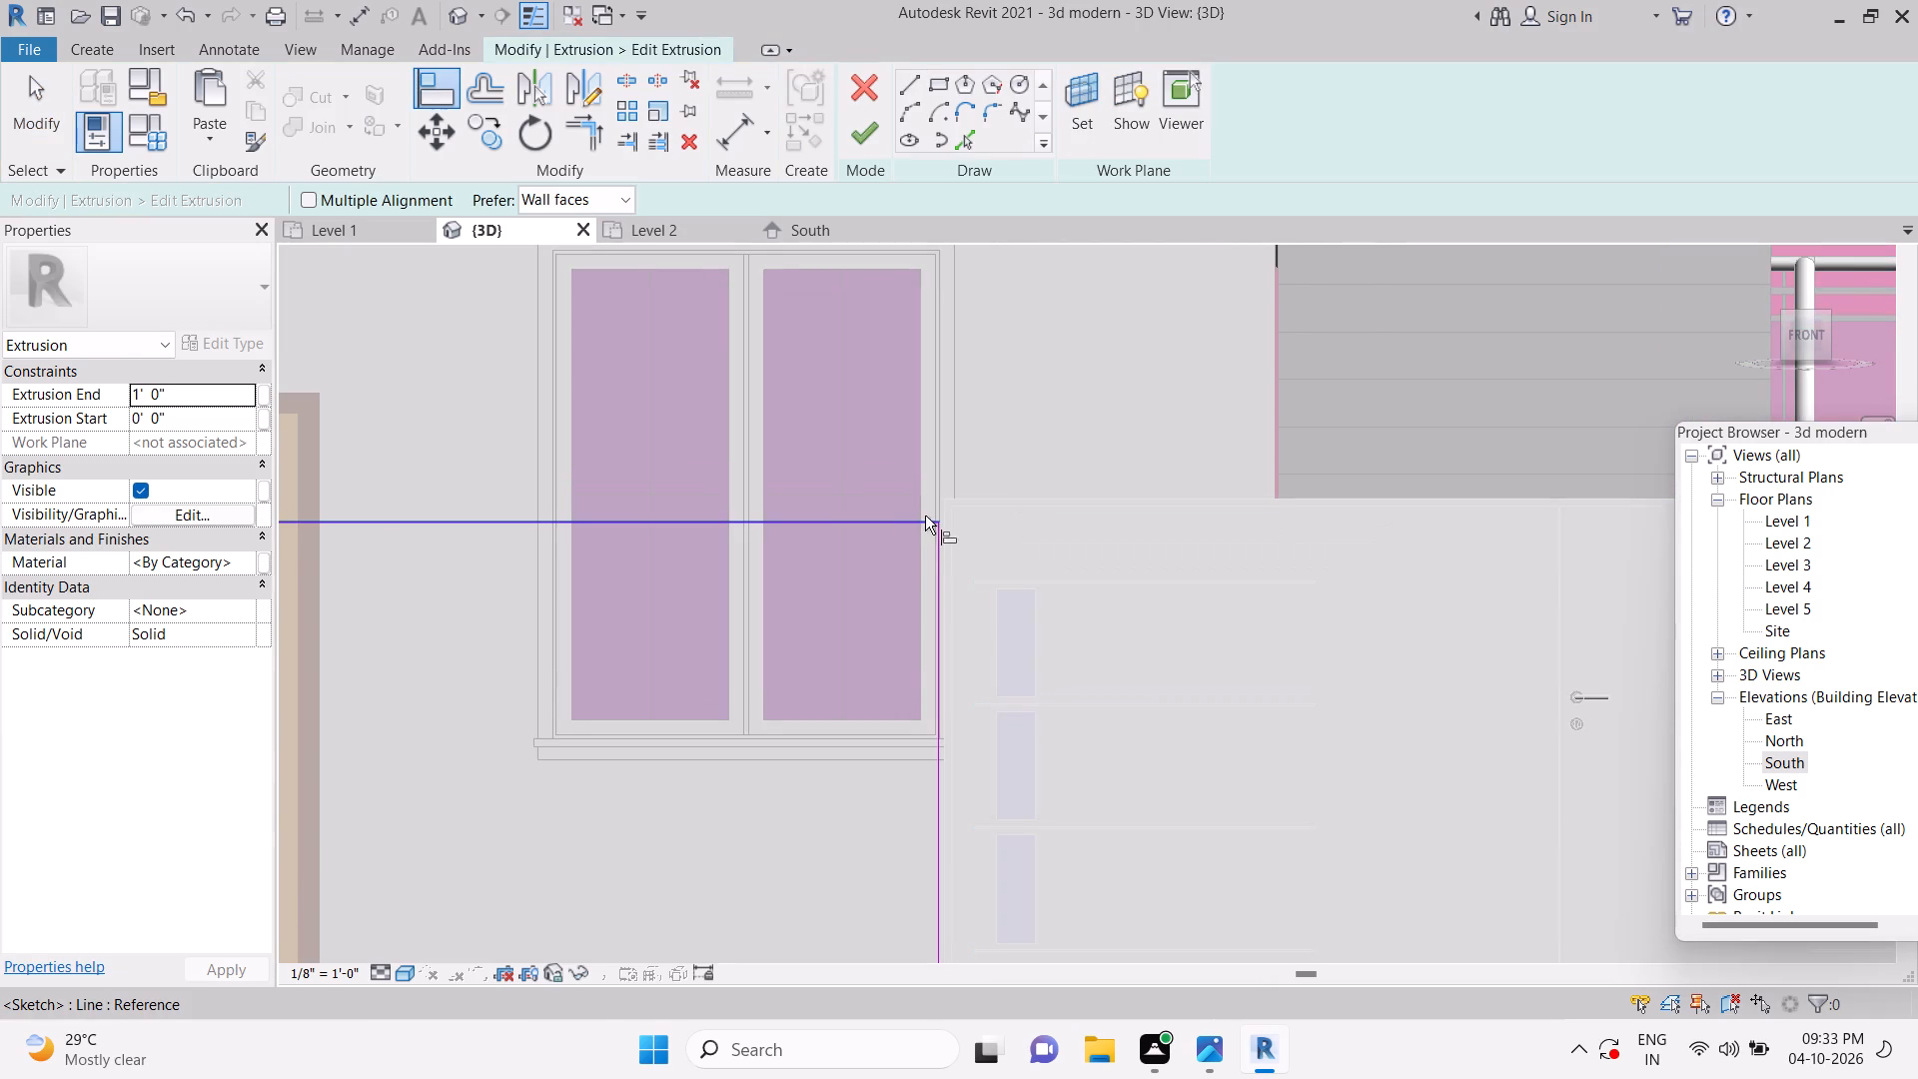
pyautogui.press('Escape')
pyautogui.press('Escape')
pyautogui.press('Escape')
pyautogui.press('Escape')
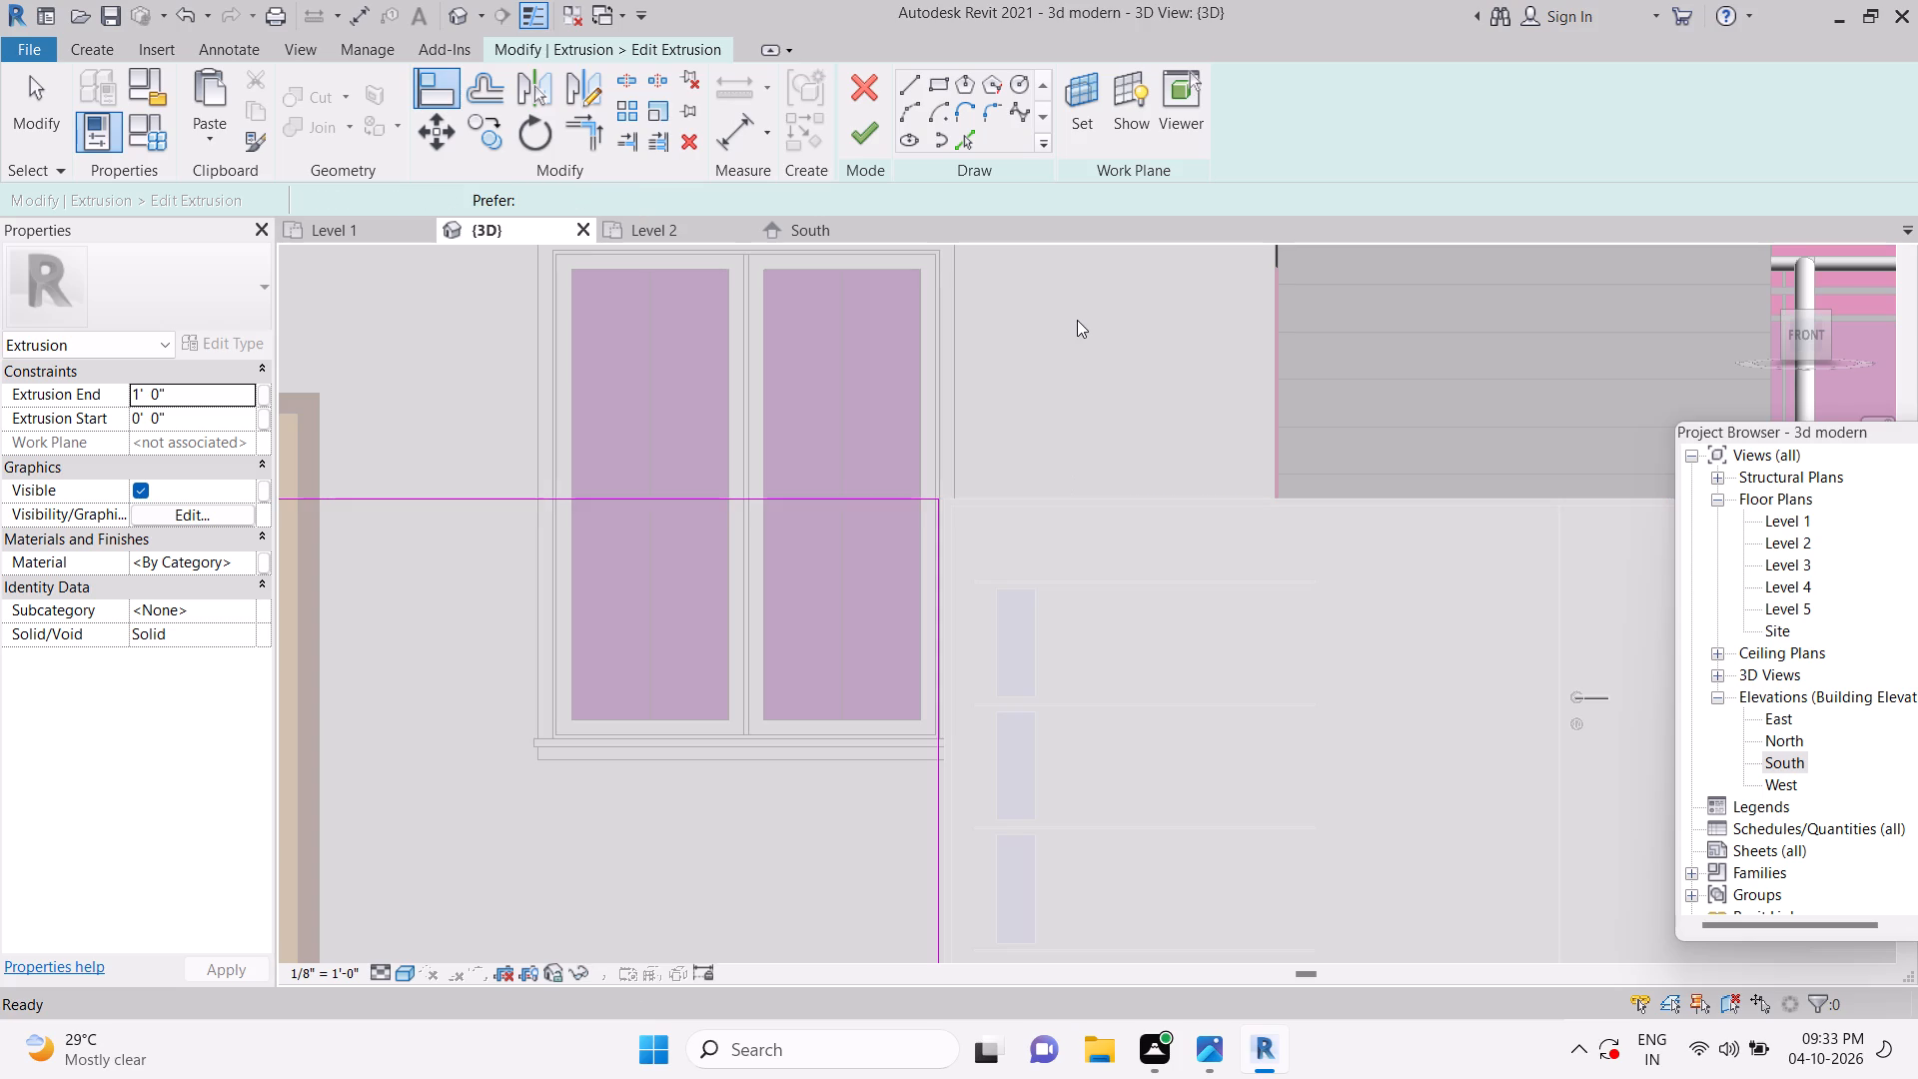
pyautogui.click(872, 139)
pyautogui.press('Escape')
pyautogui.press('Escape')
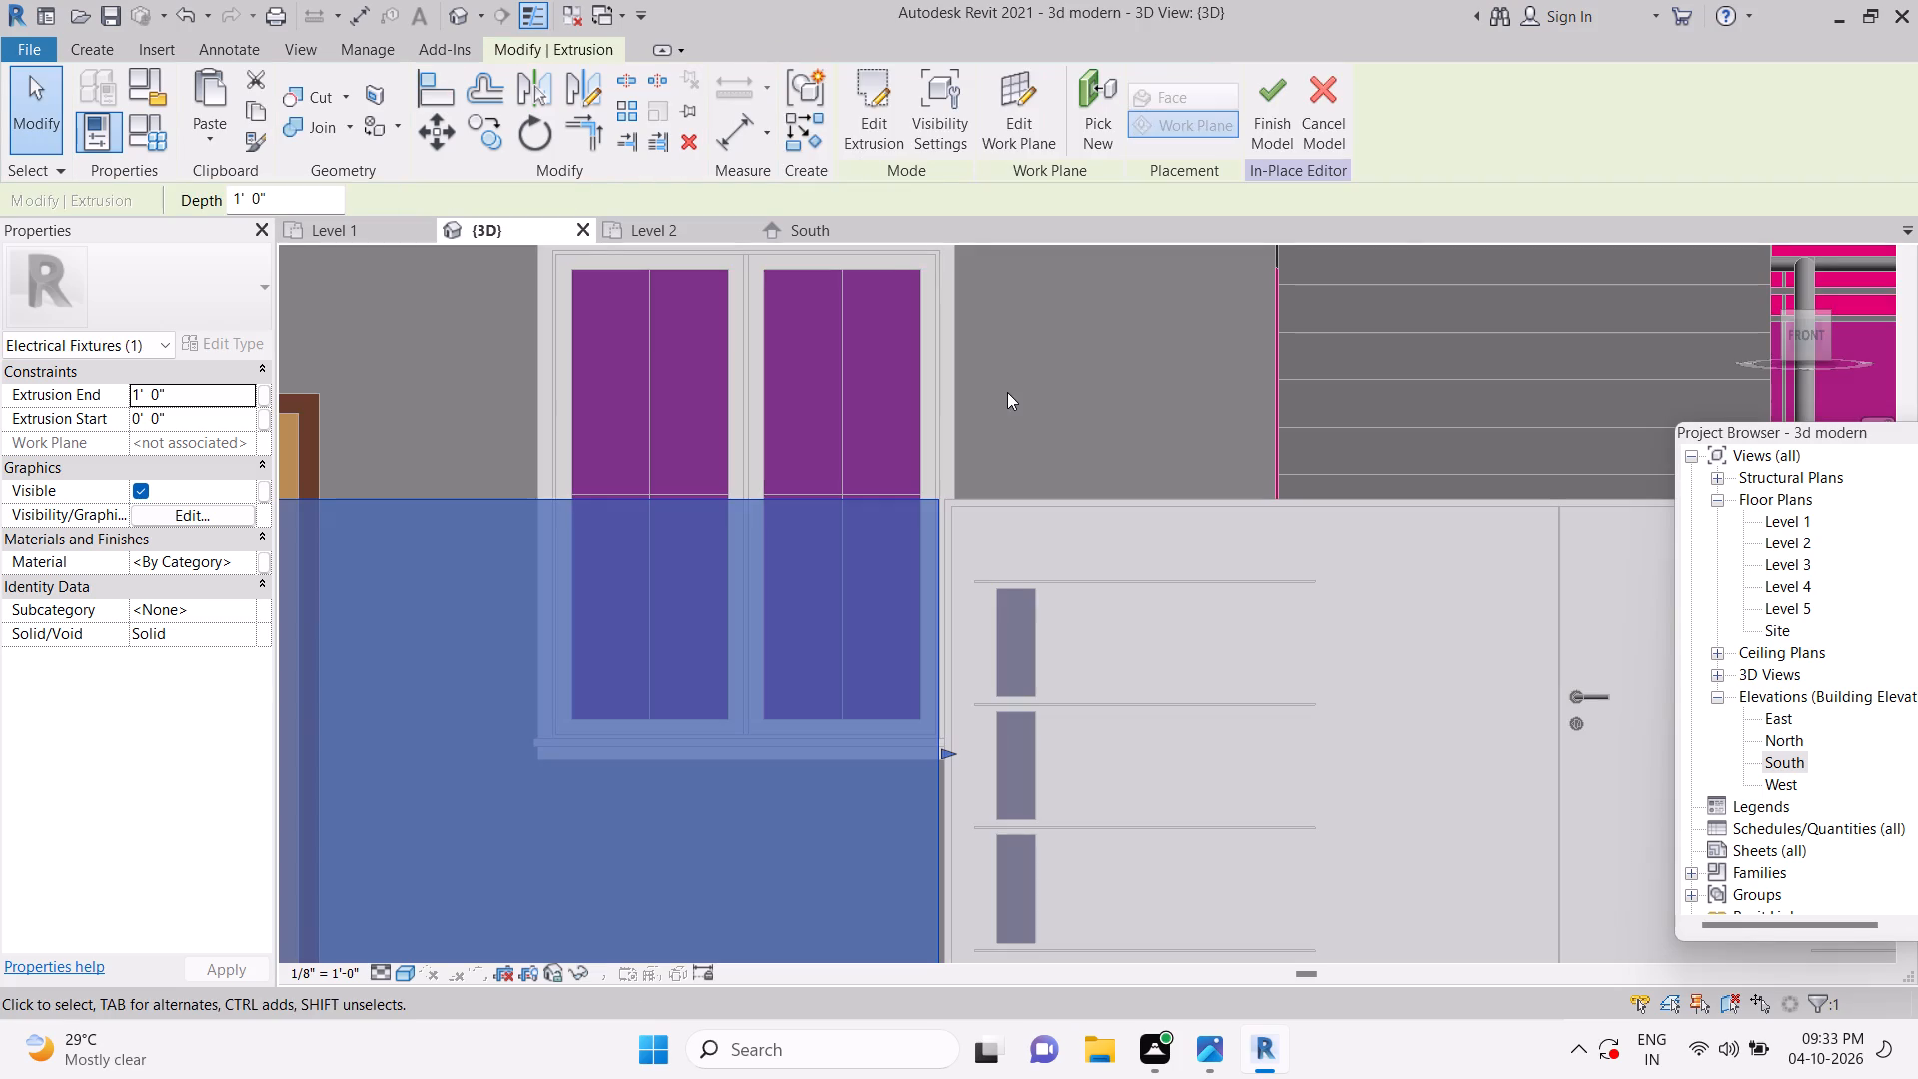
# Check the adjusted low wall in angled and front 3D views, and finish the in-place facade frame model.
pyautogui.scroll(-13, 1014, 436)
pyautogui.keyDown('shift'); pyautogui.moveTo(1395, 566); pyautogui.dragTo(1246, 730, button='middle'); pyautogui.keyUp('shift')
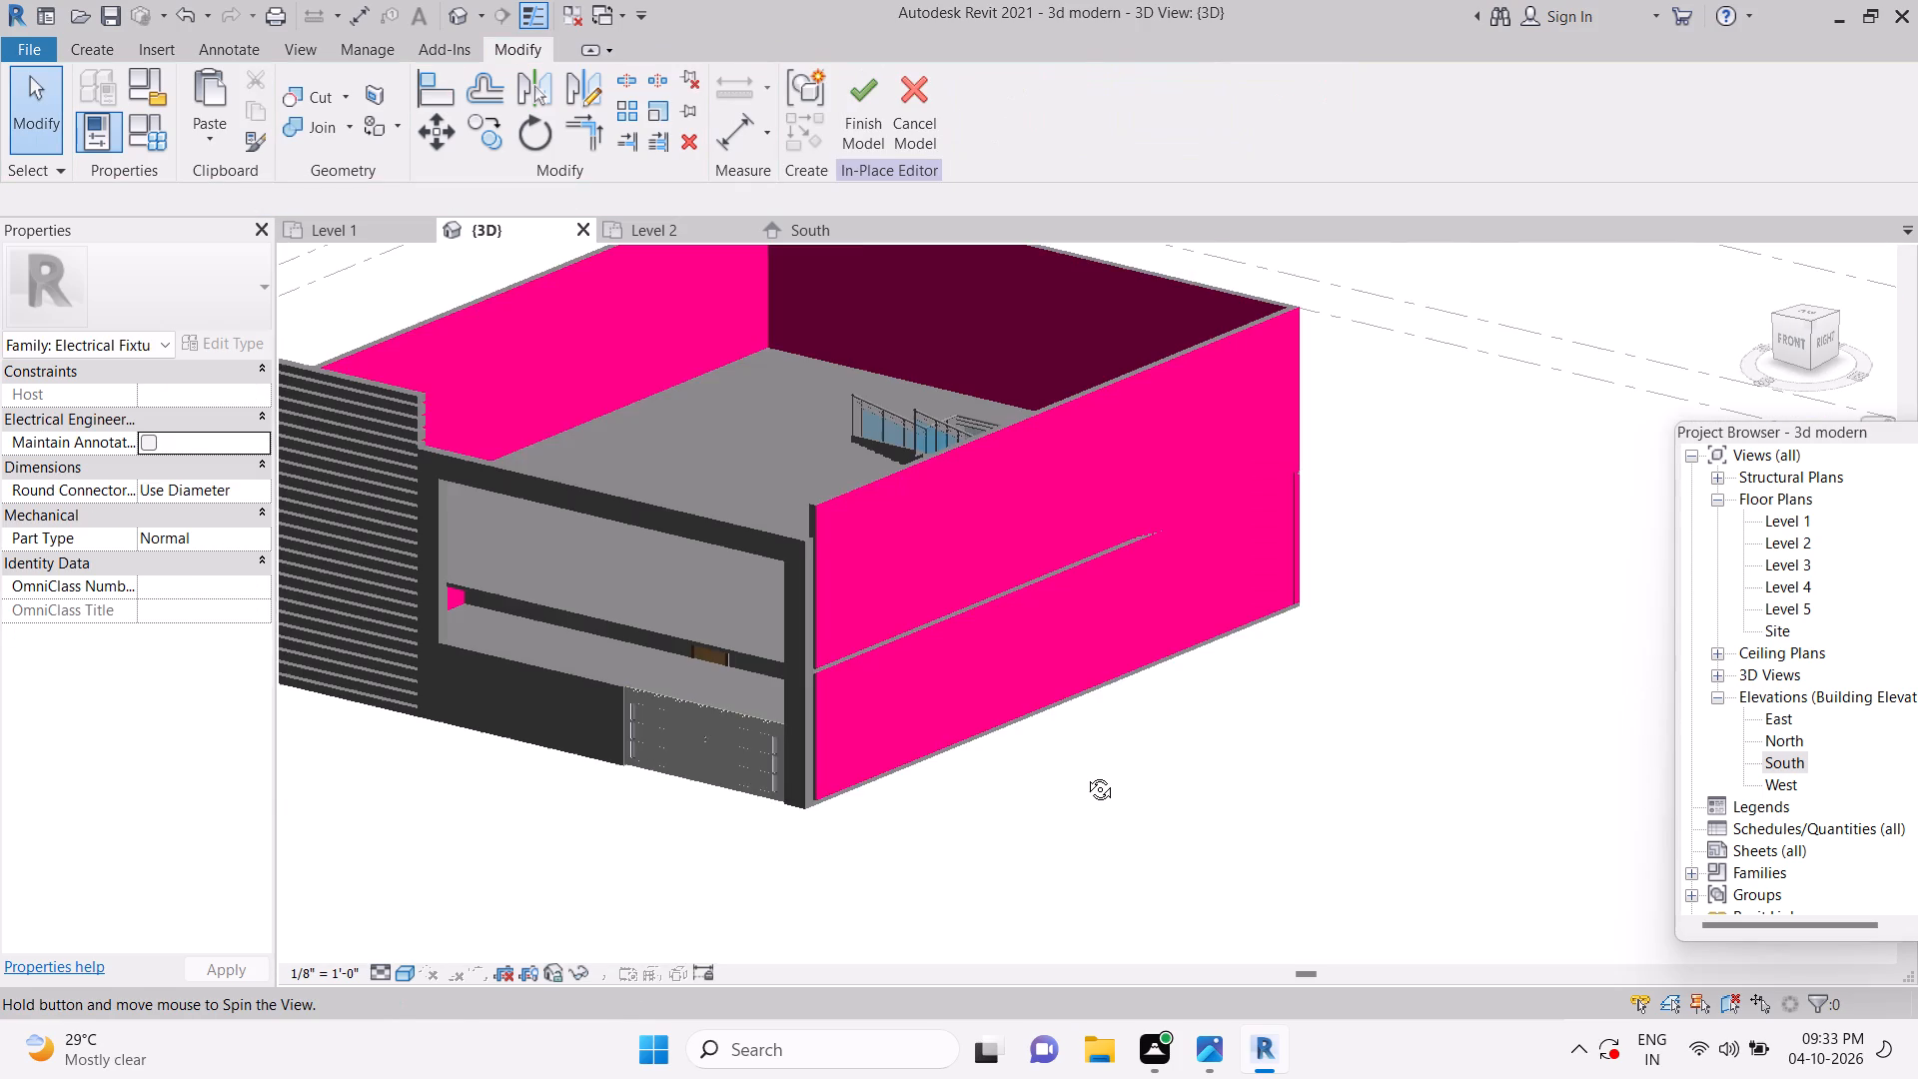
pyautogui.moveTo(1084, 774); pyautogui.dragTo(1313, 698, button='middle')
pyautogui.press('Escape')
pyautogui.press('Escape')
pyautogui.press('Escape')
pyautogui.press('Escape')
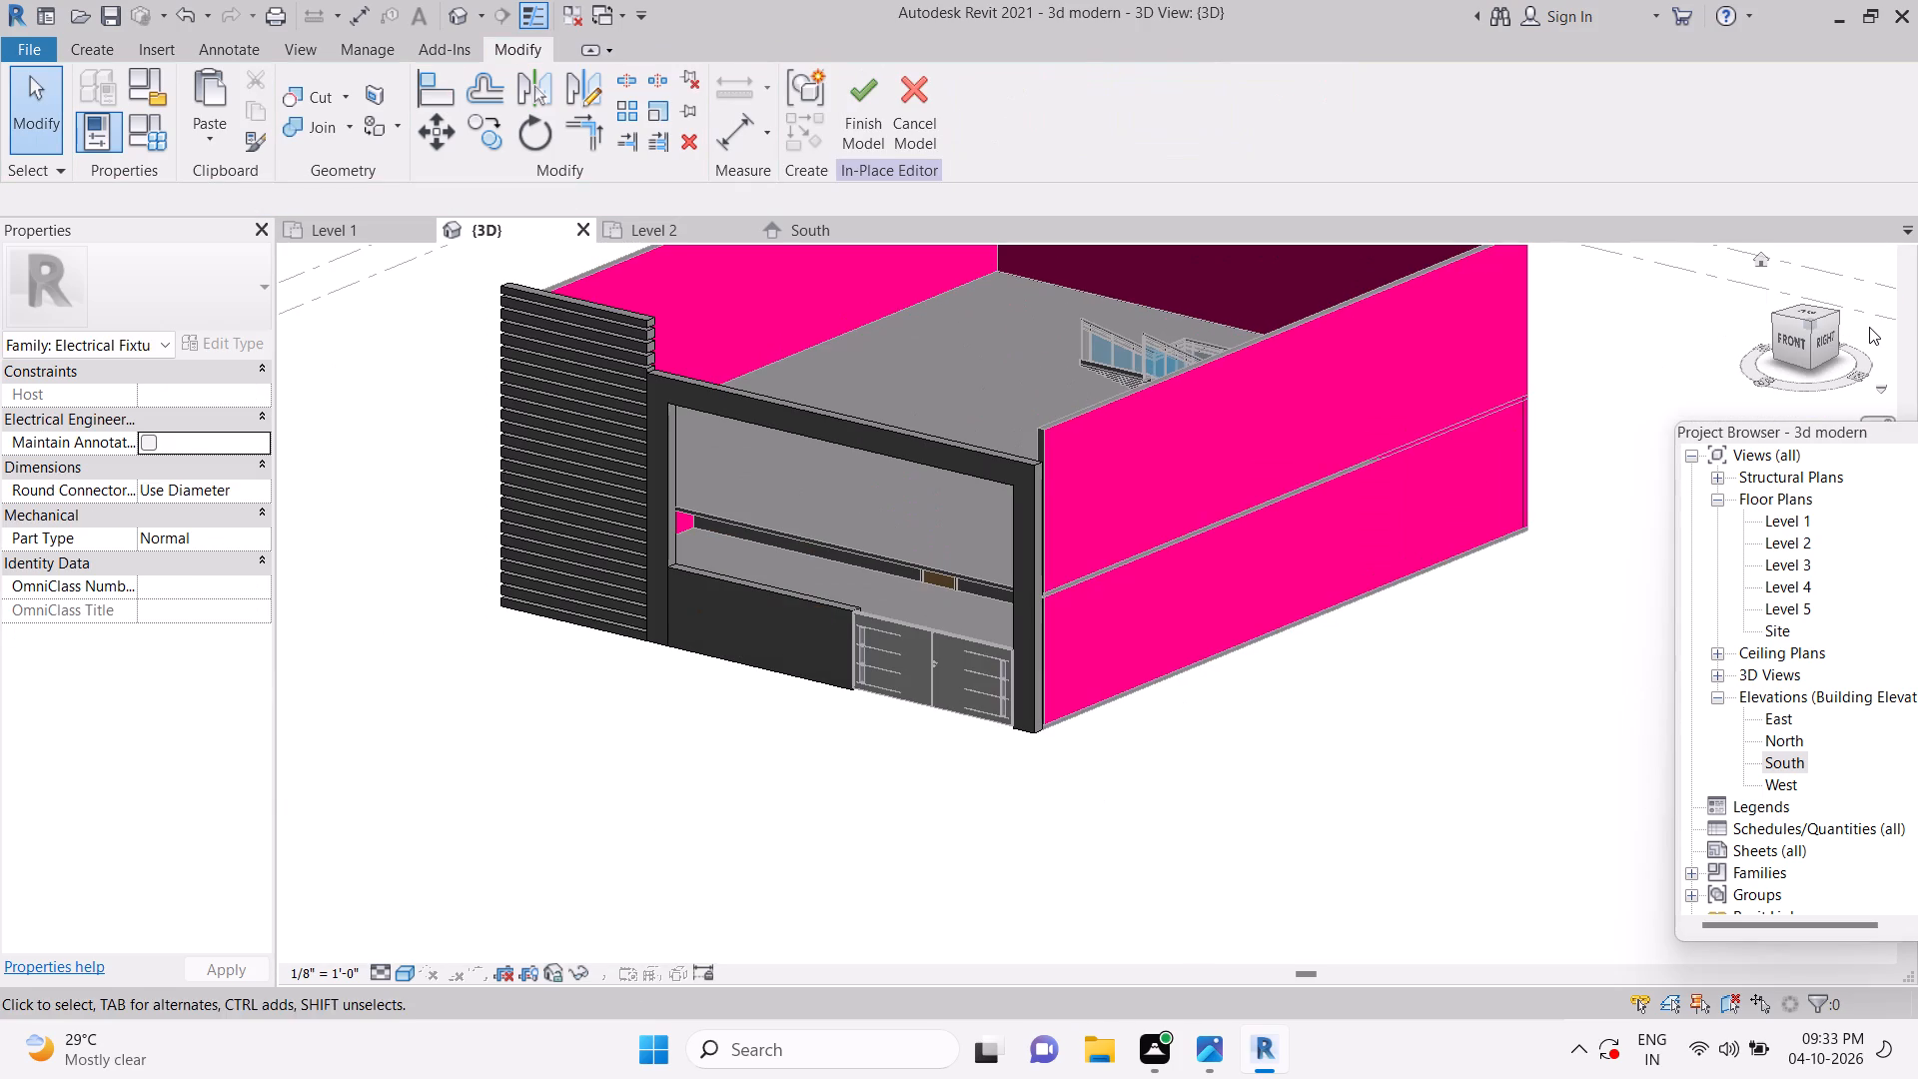
pyautogui.click(1802, 344)
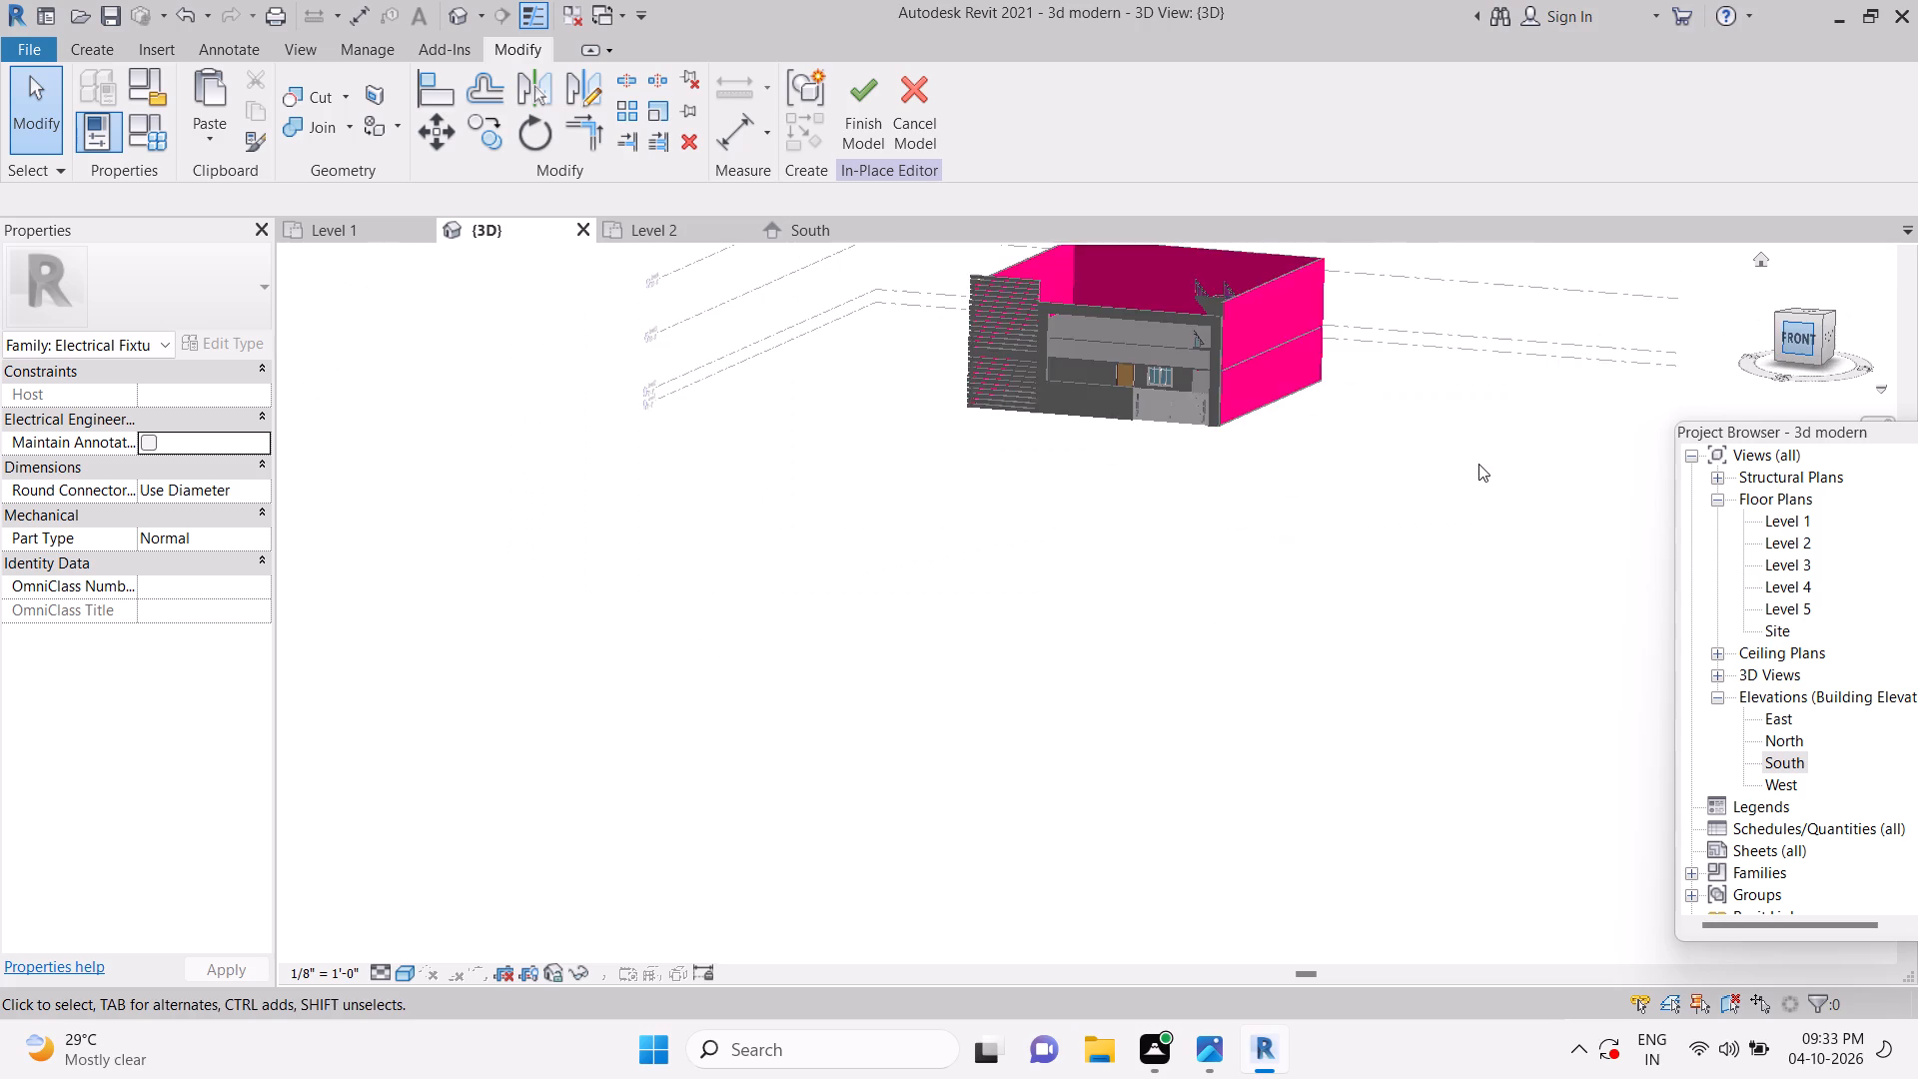
pyautogui.scroll(17, 1096, 599)
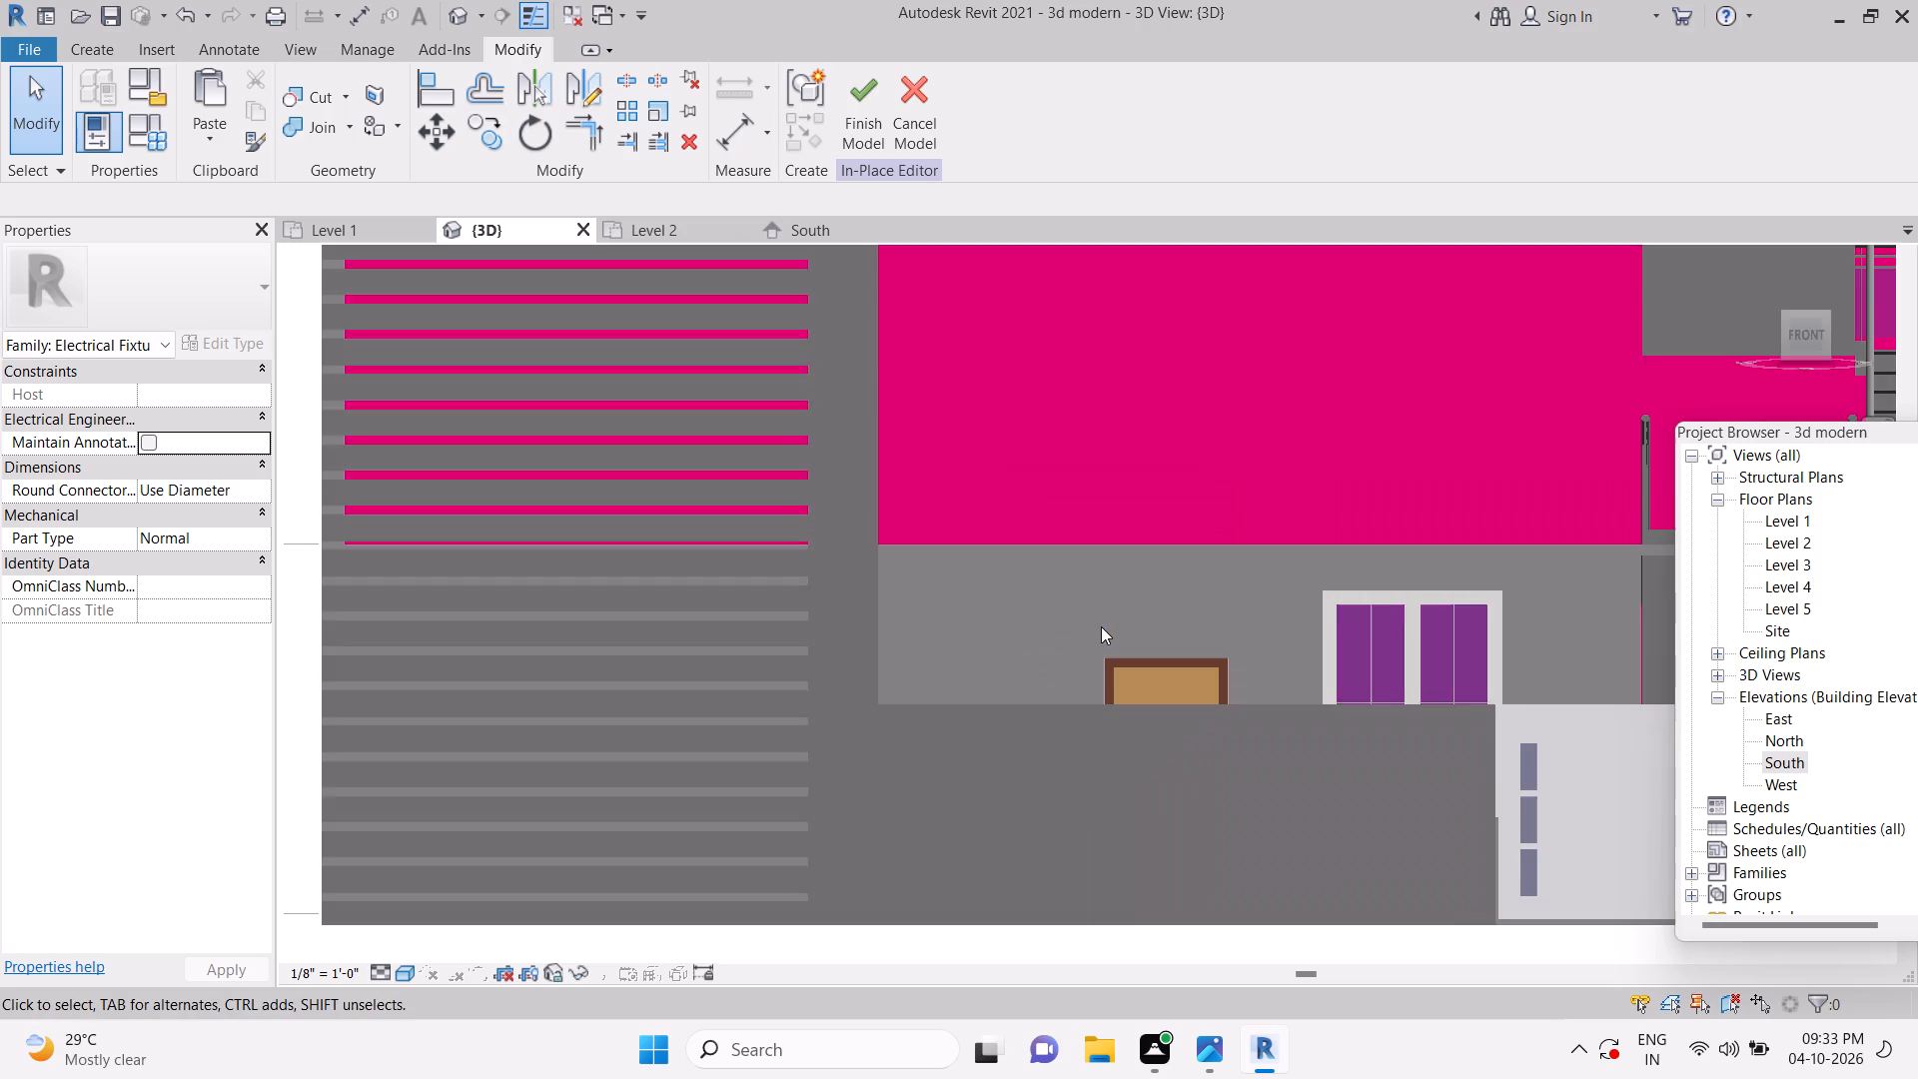
pyautogui.click(864, 138)
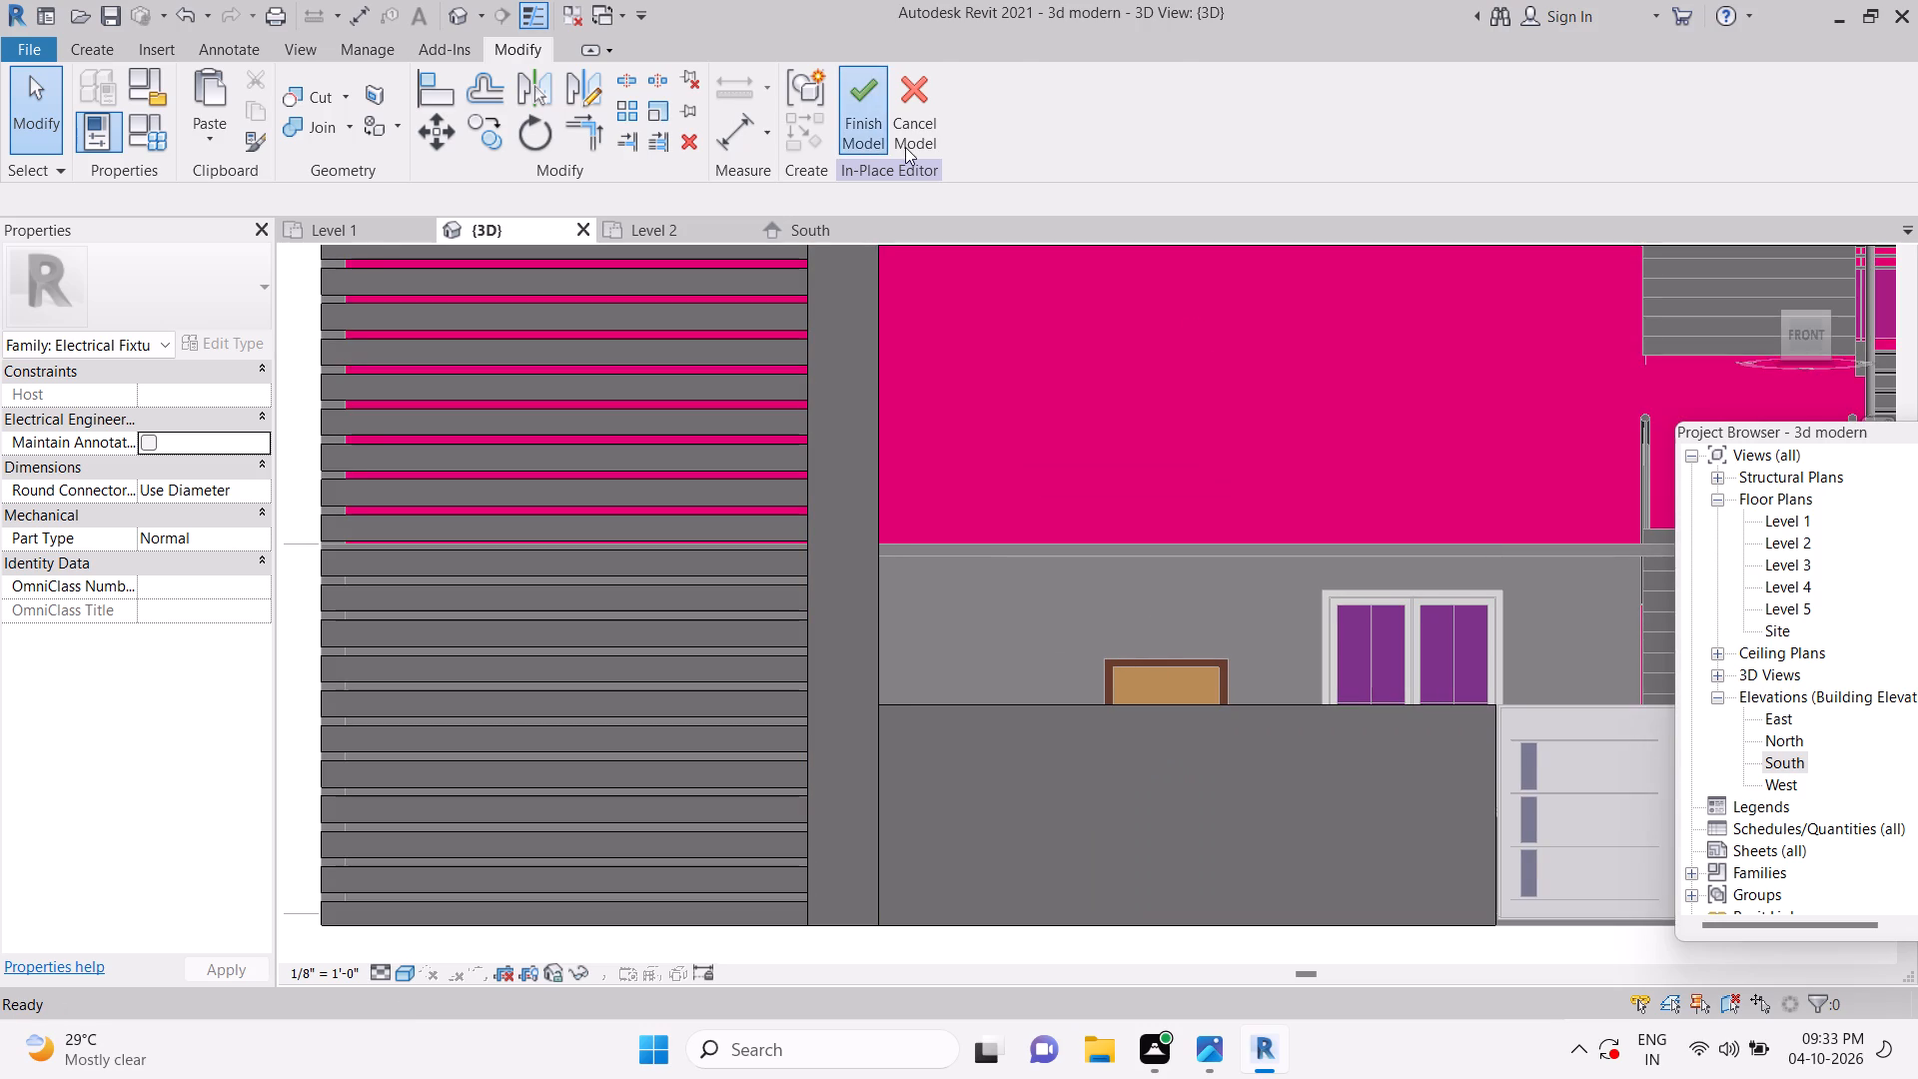
pyautogui.press('Escape')
pyautogui.press('Escape')
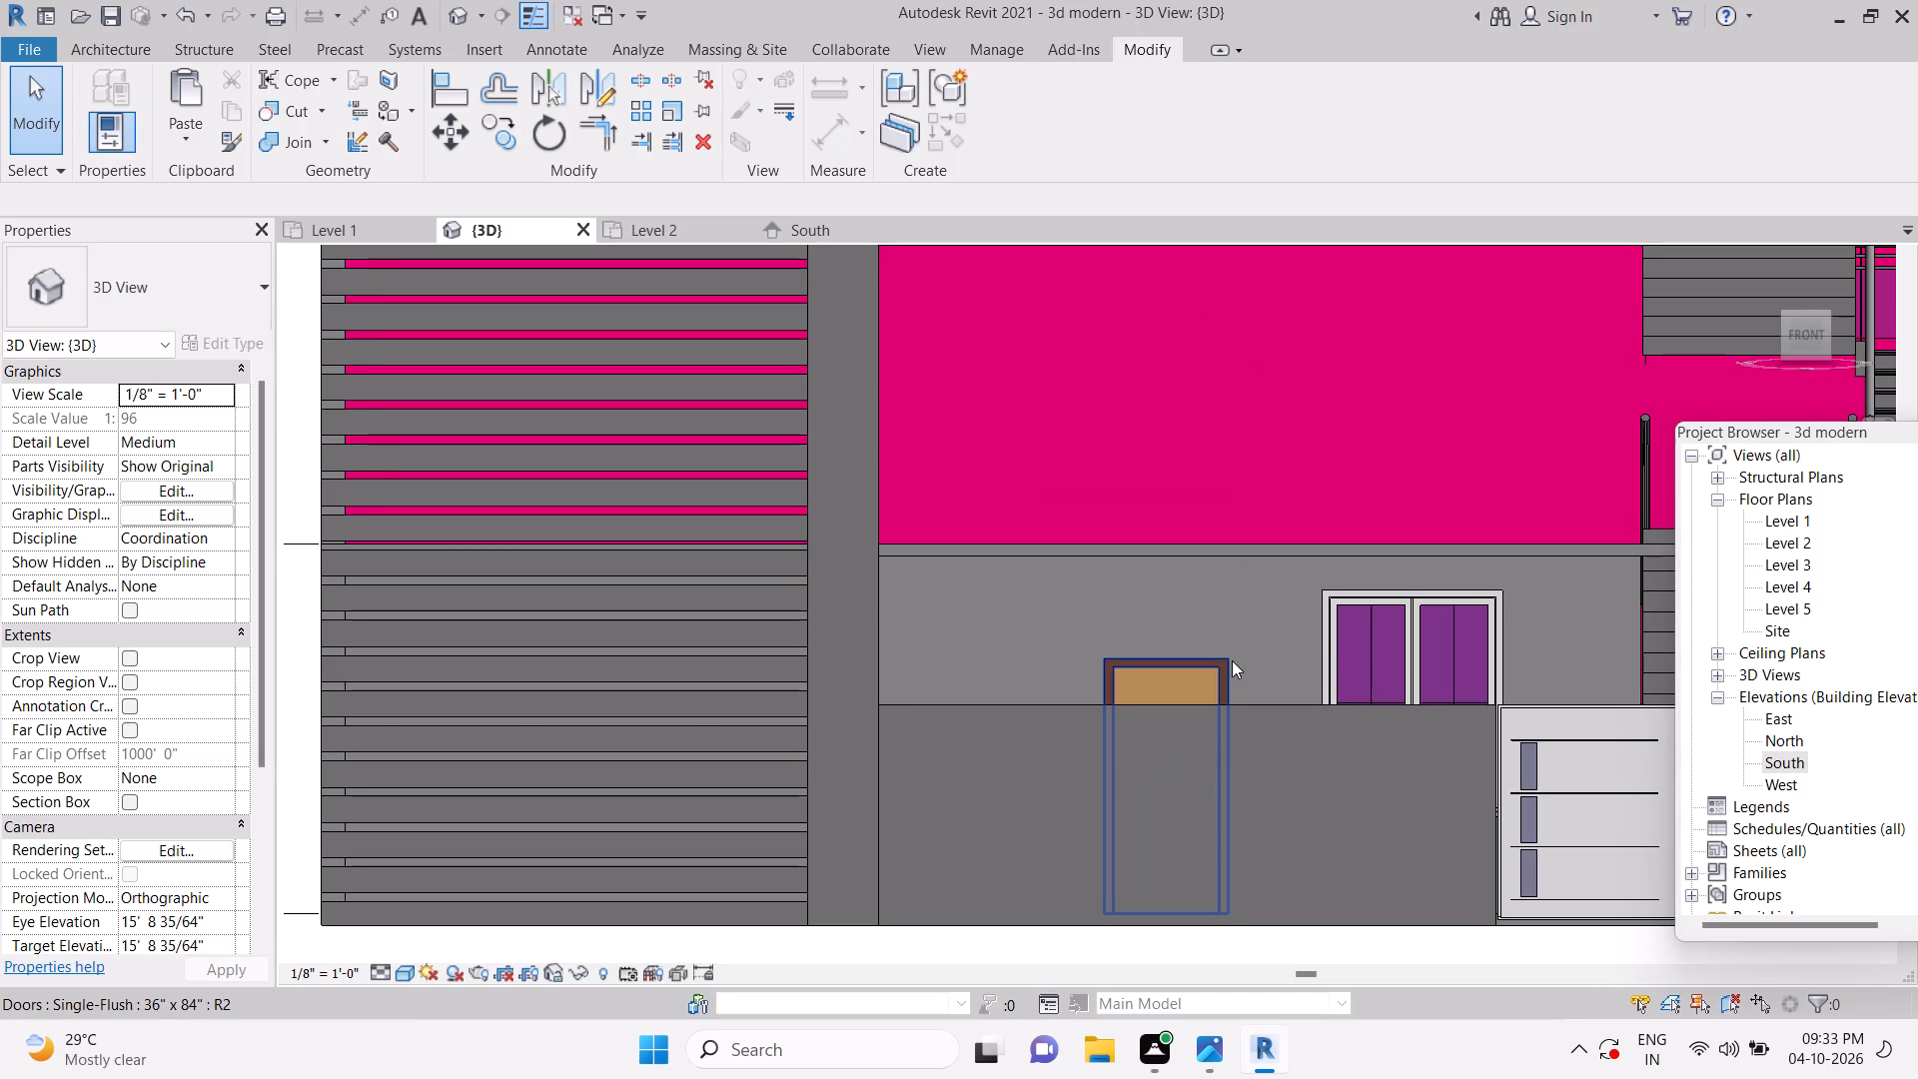
# Copy the Level 2 single door, double casement window and the wall containing them, and paste them aligned to Level 3.
pyautogui.click(1231, 660)
pyautogui.keyDown('ctrl'); pyautogui.click(1333, 625); pyautogui.keyUp('ctrl')
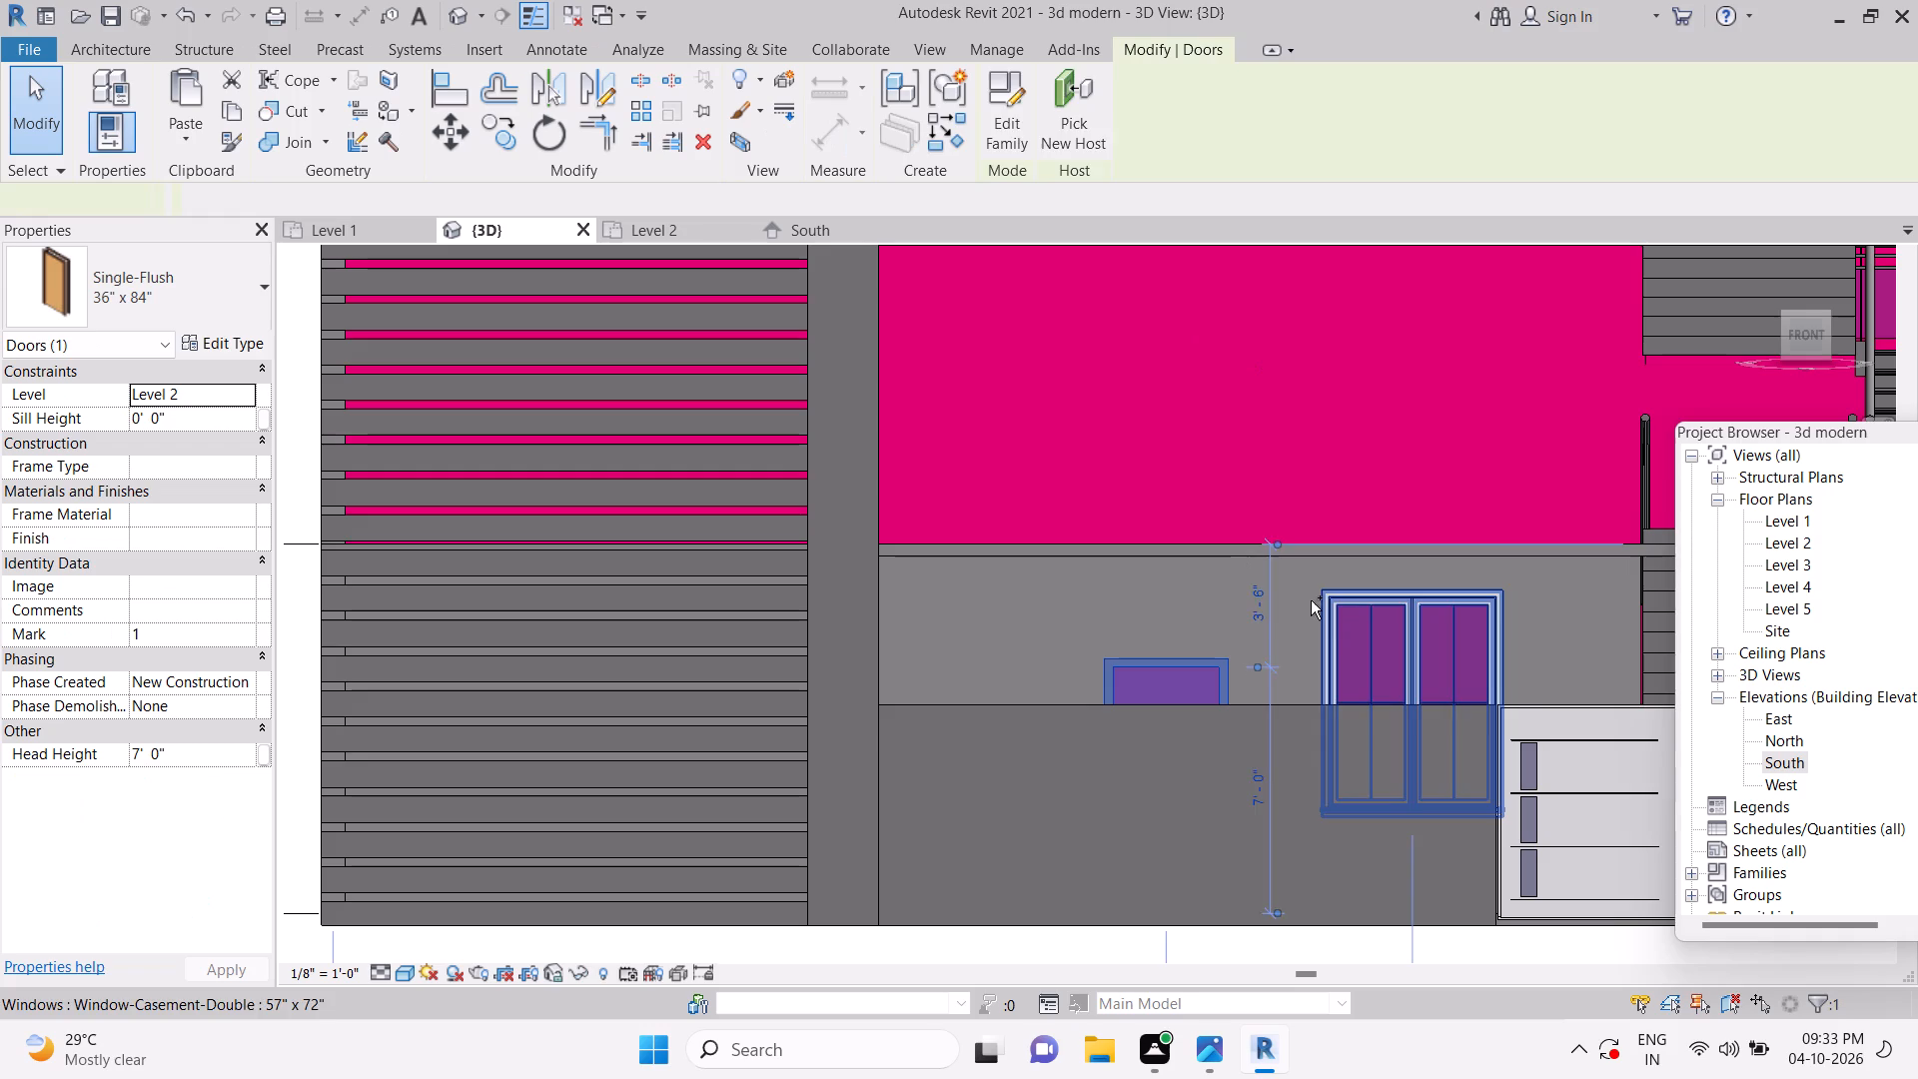
pyautogui.keyDown('ctrl'); pyautogui.click(1635, 612); pyautogui.keyUp('ctrl')
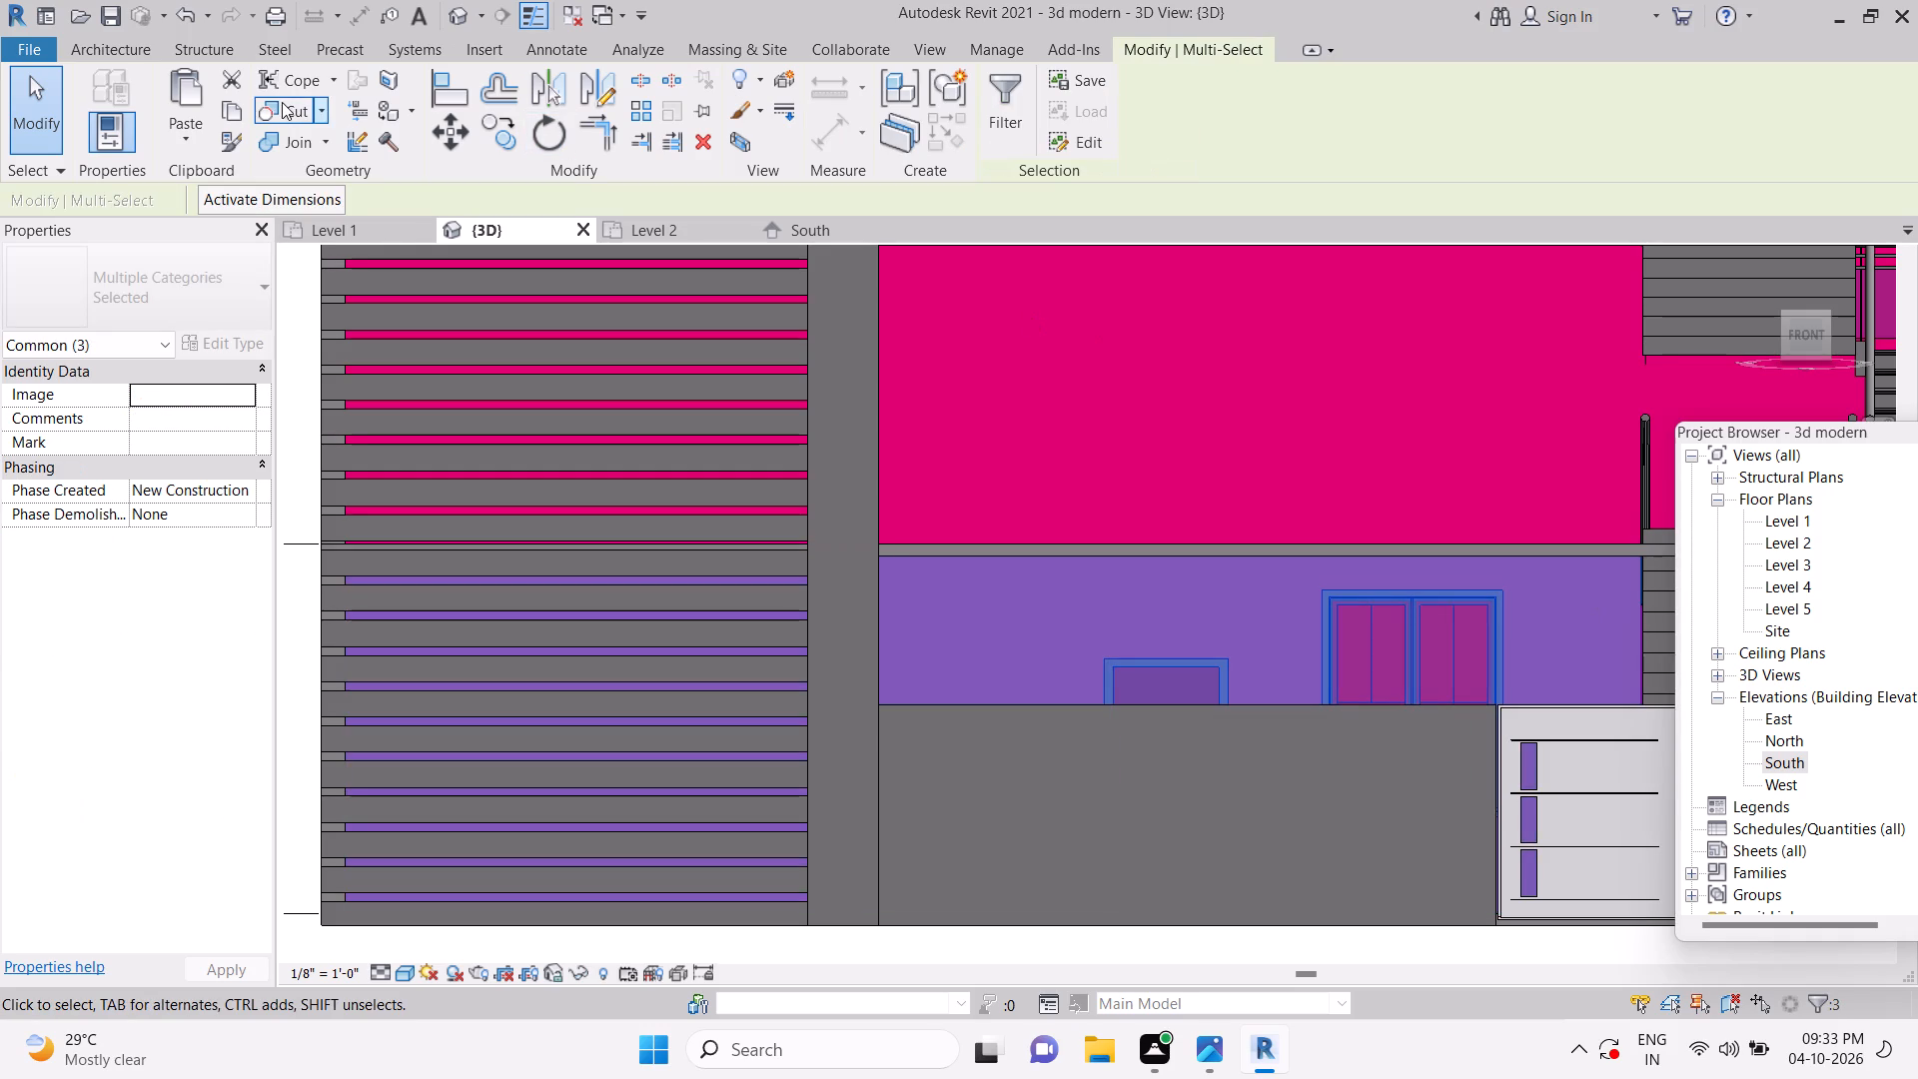
pyautogui.doubleClick(235, 105)
pyautogui.click(207, 142)
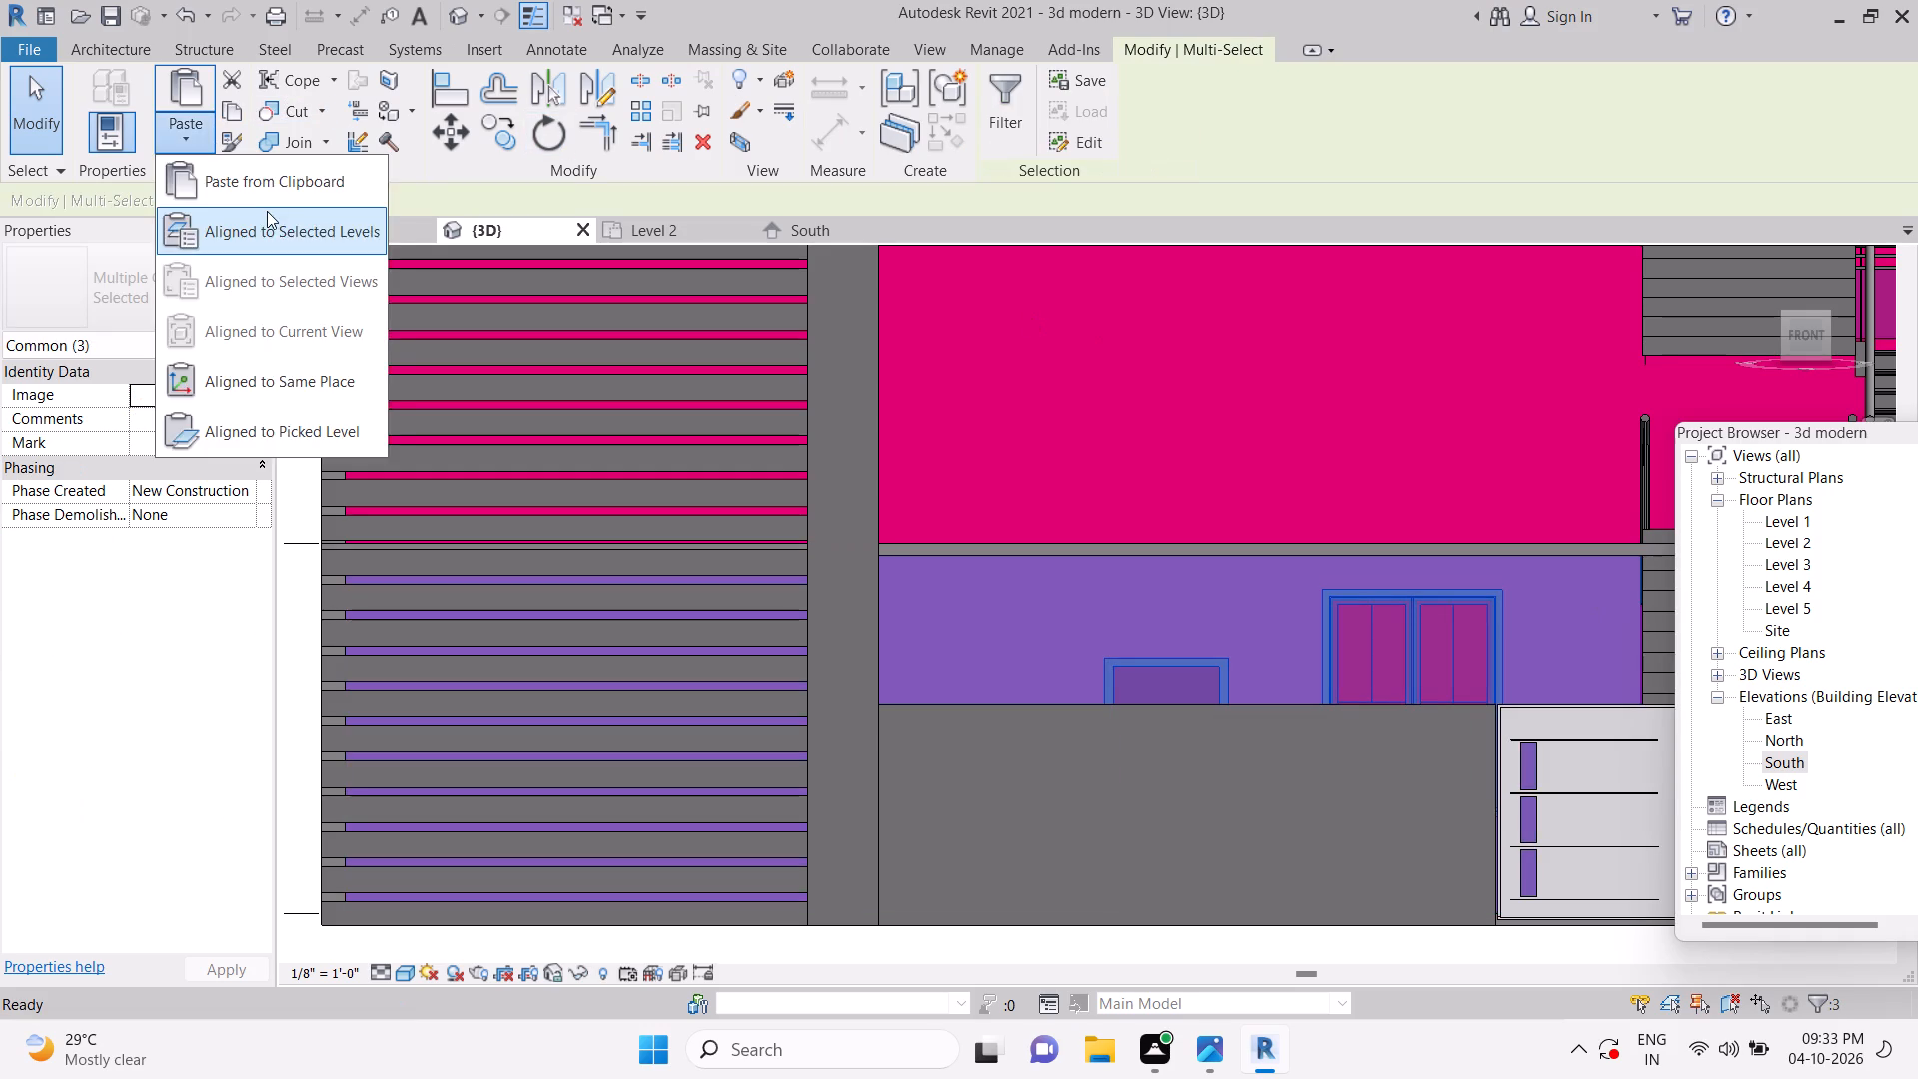
pyautogui.click(267, 211)
pyautogui.click(851, 395)
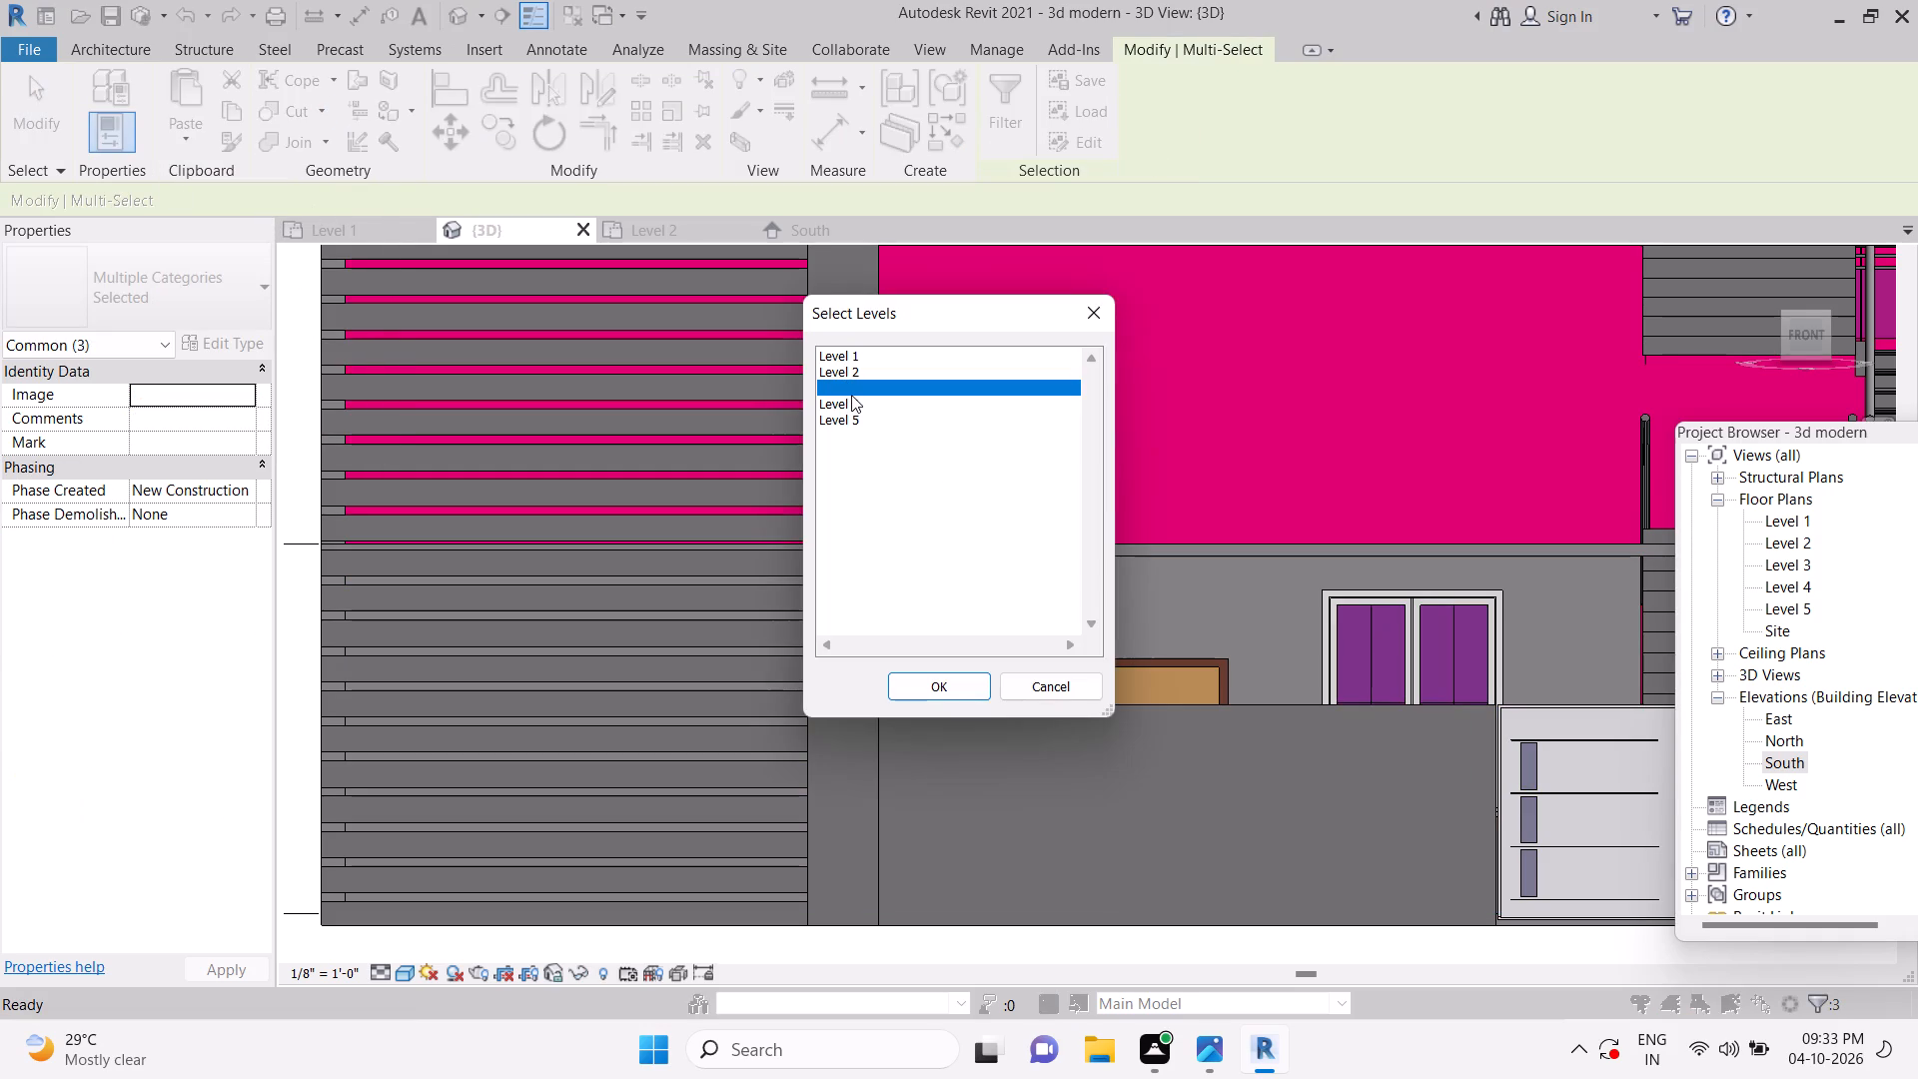
pyautogui.click(961, 684)
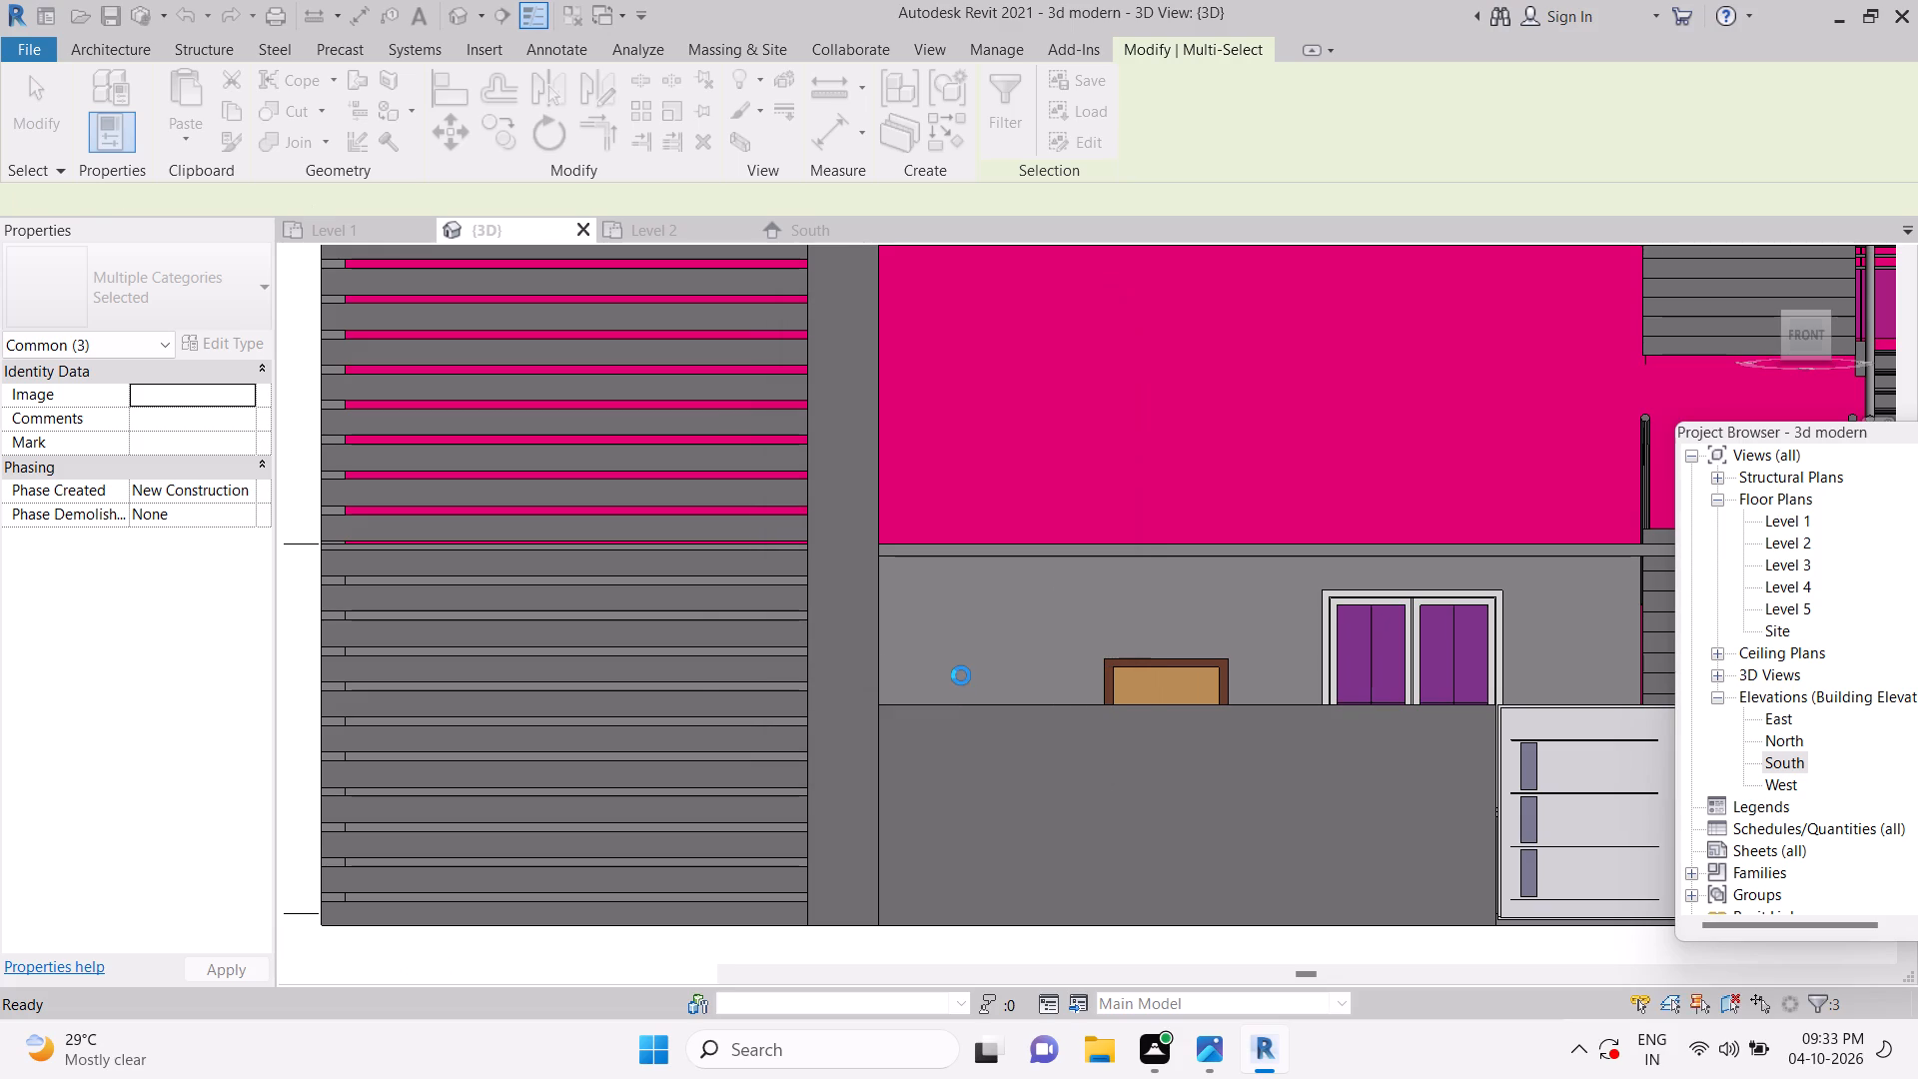
pyautogui.press('Escape')
pyautogui.scroll(-3, 1386, 479)
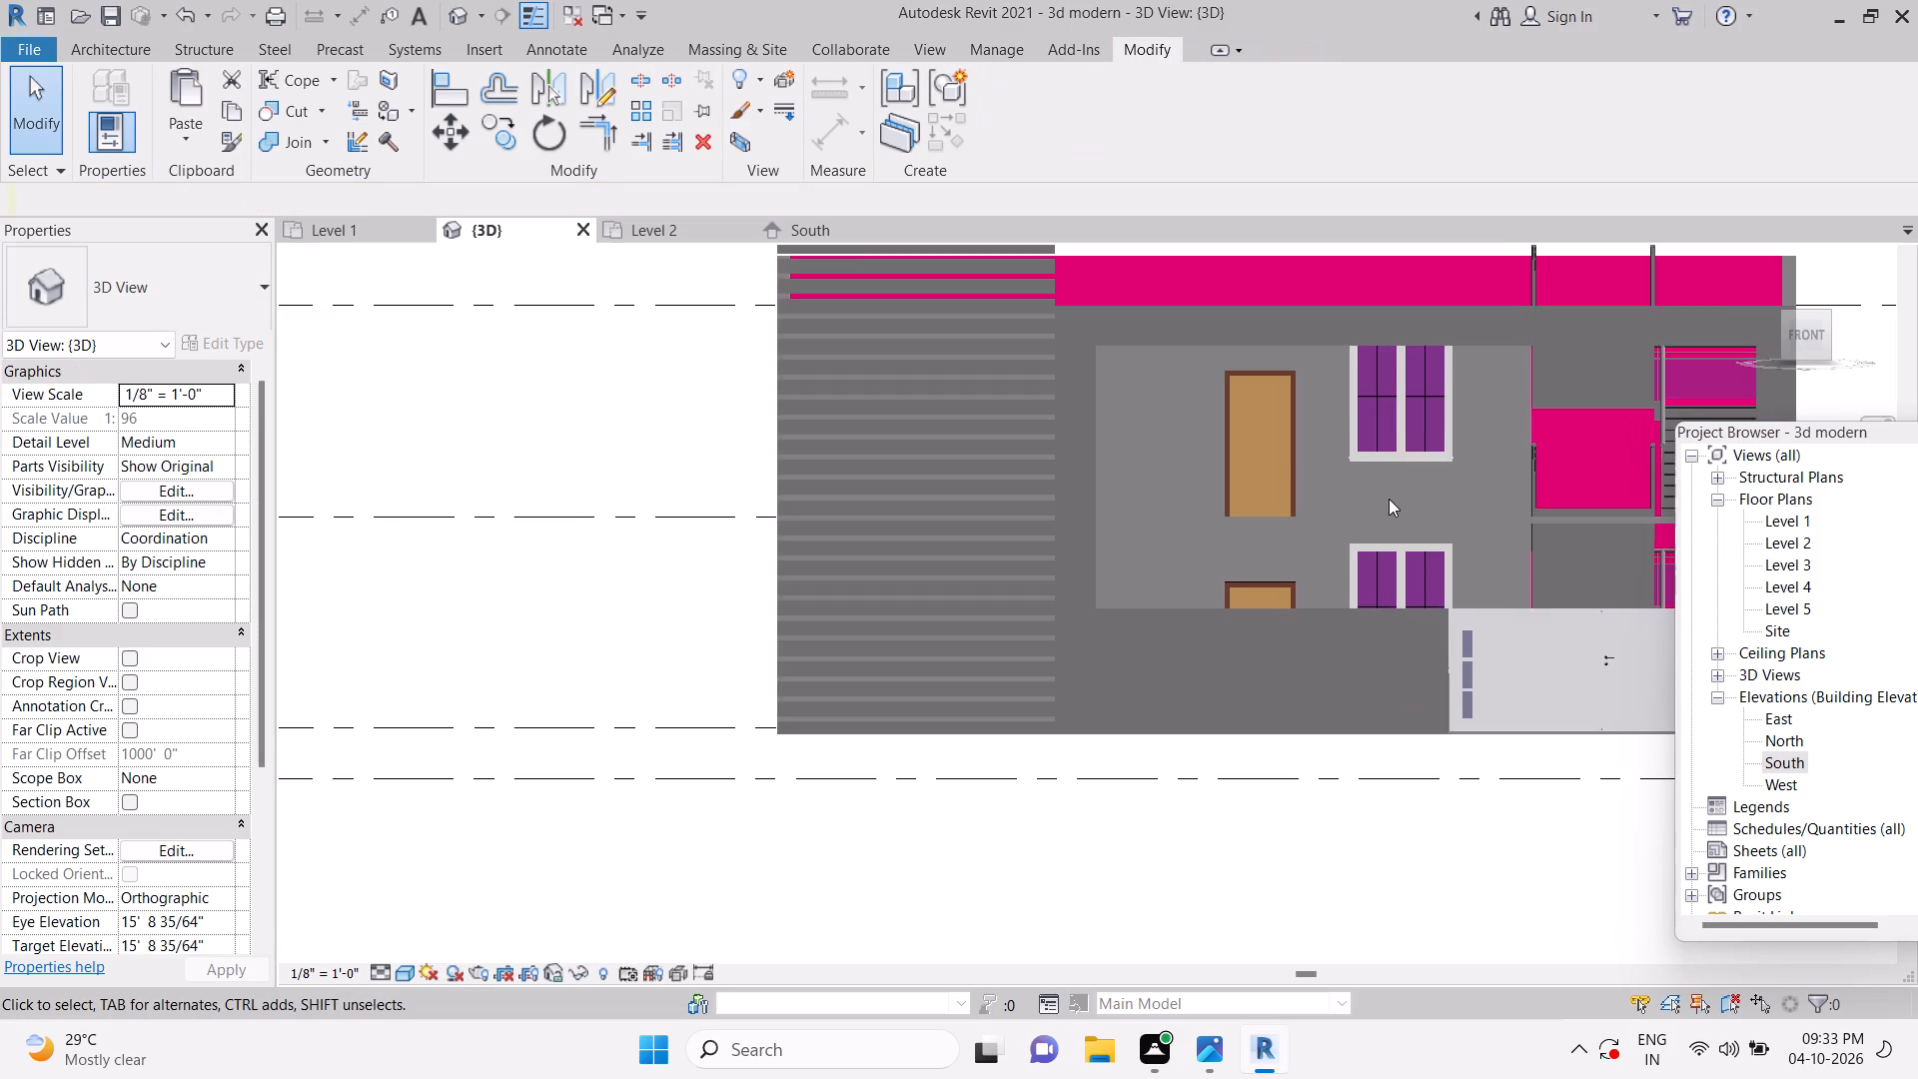
pyautogui.scroll(-2, 1389, 499)
pyautogui.keyDown('shift'); pyautogui.moveTo(1562, 653); pyautogui.dragTo(1449, 723, button='middle'); pyautogui.keyUp('shift')
pyautogui.press('Escape')
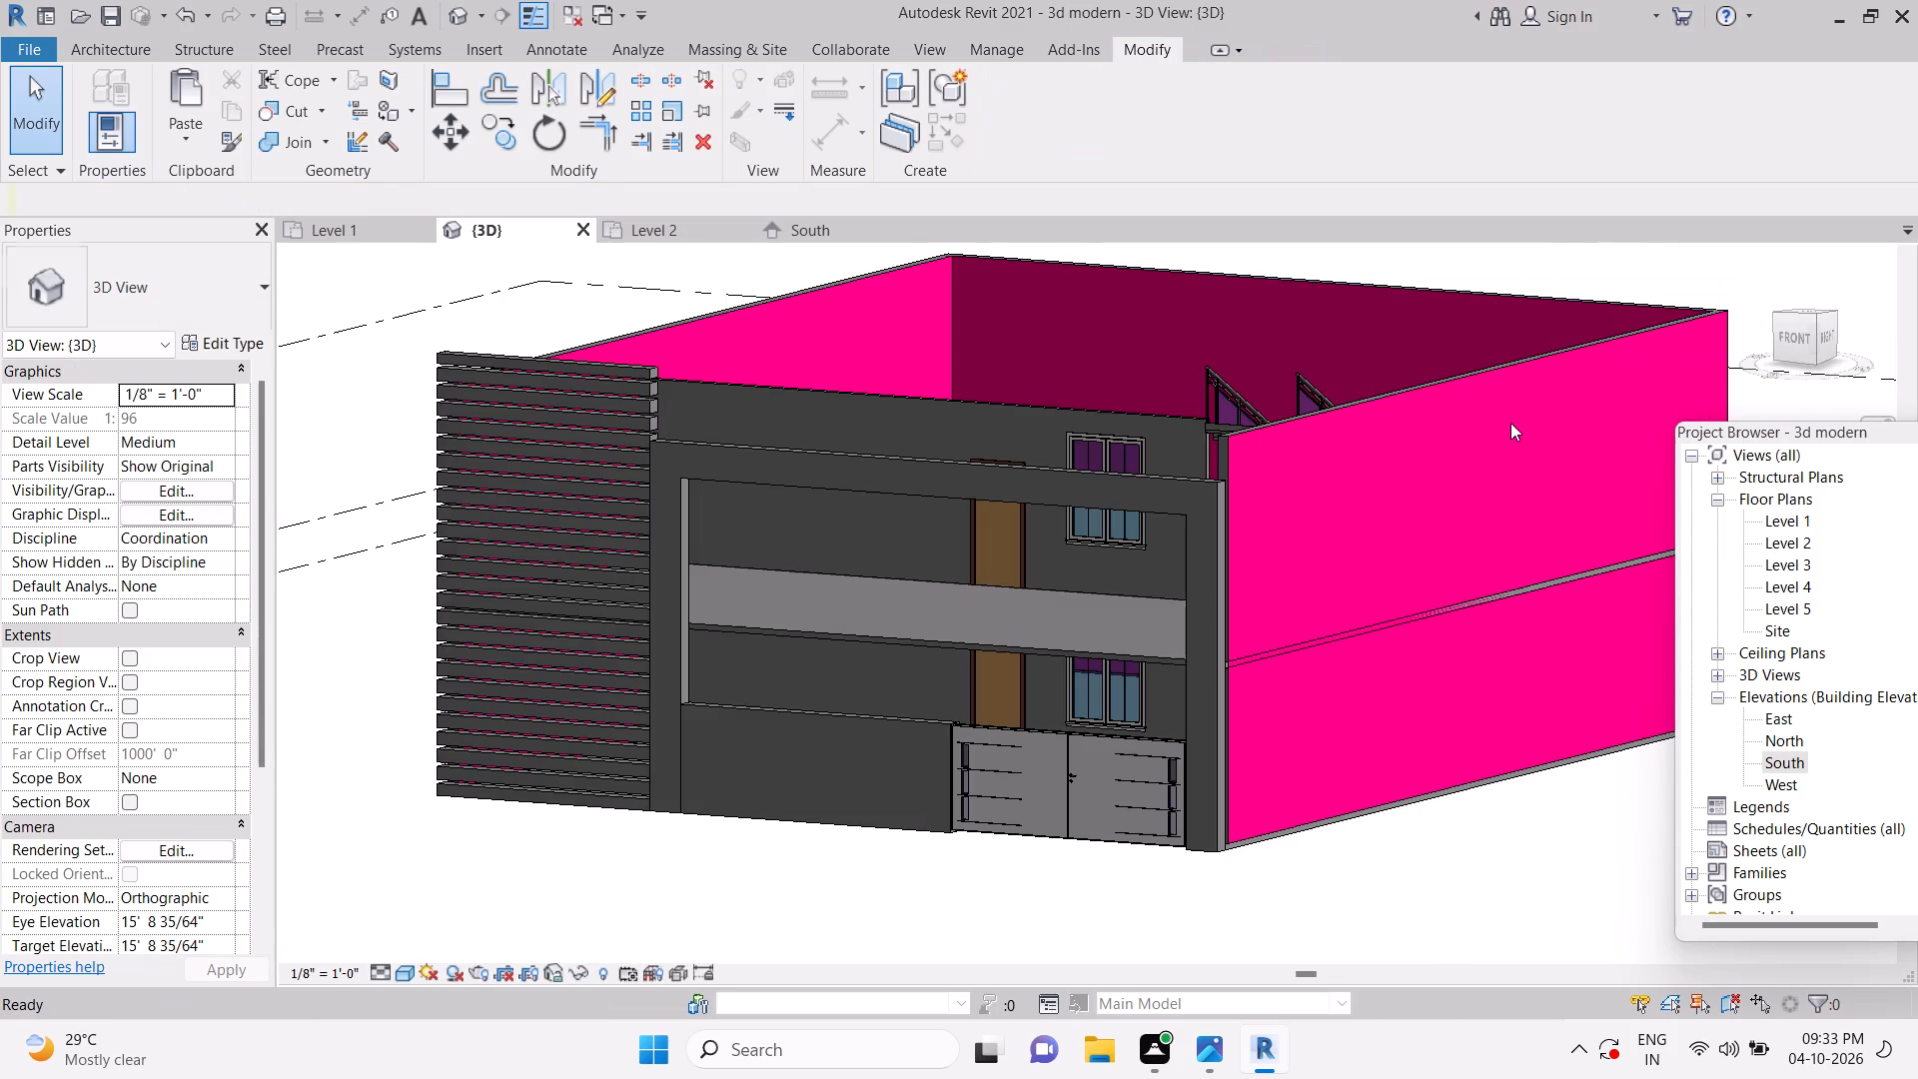
# Examine the pasted Level 3 wall, door and window against the facade from several 3D angles.
pyautogui.press('Escape')
pyautogui.press('Escape')
pyautogui.scroll(-4, 1235, 489)
pyautogui.keyDown('shift'); pyautogui.moveTo(1244, 533); pyautogui.dragTo(1366, 593, button='middle'); pyautogui.keyUp('shift')
pyautogui.keyDown('shift'); pyautogui.moveTo(1272, 712); pyautogui.dragTo(1435, 724, button='middle'); pyautogui.keyUp('shift')
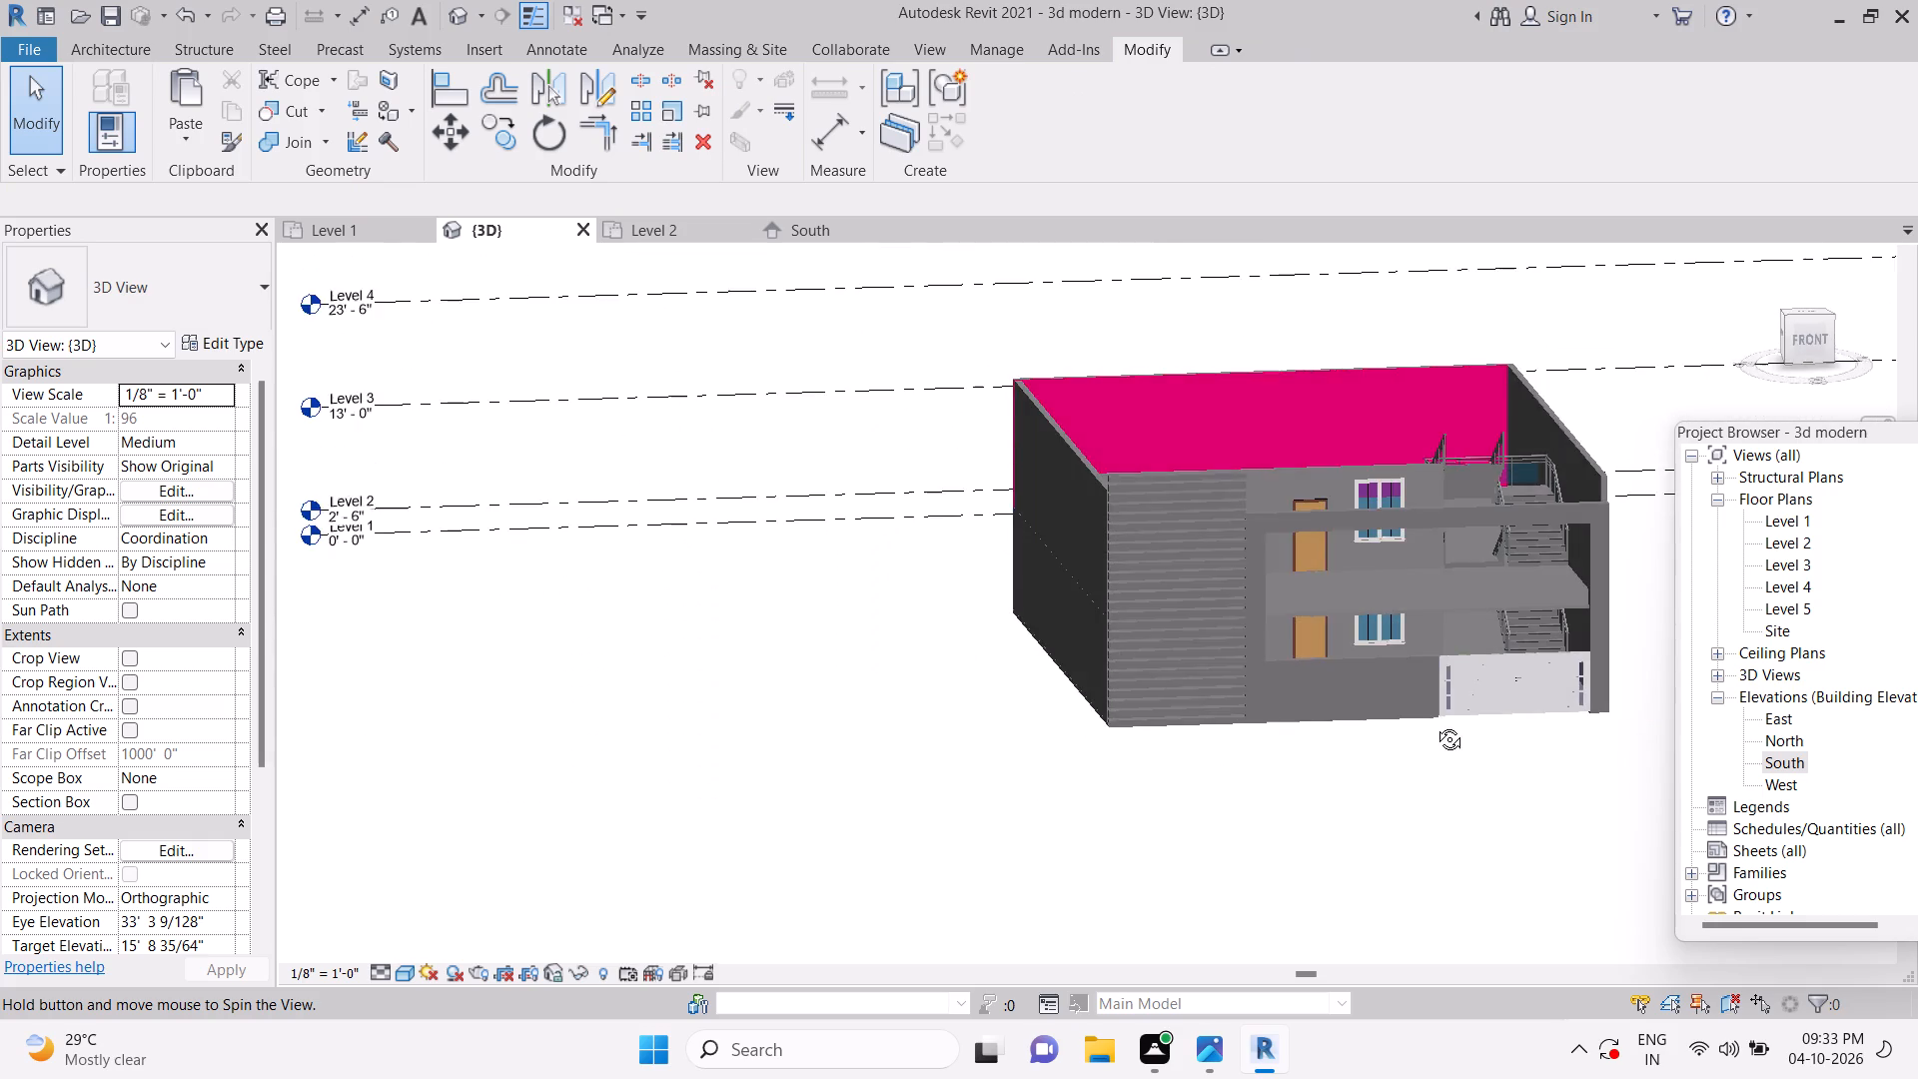
pyautogui.keyDown('shift'); pyautogui.moveTo(1435, 724); pyautogui.dragTo(1342, 713, button='middle'); pyautogui.keyUp('shift')
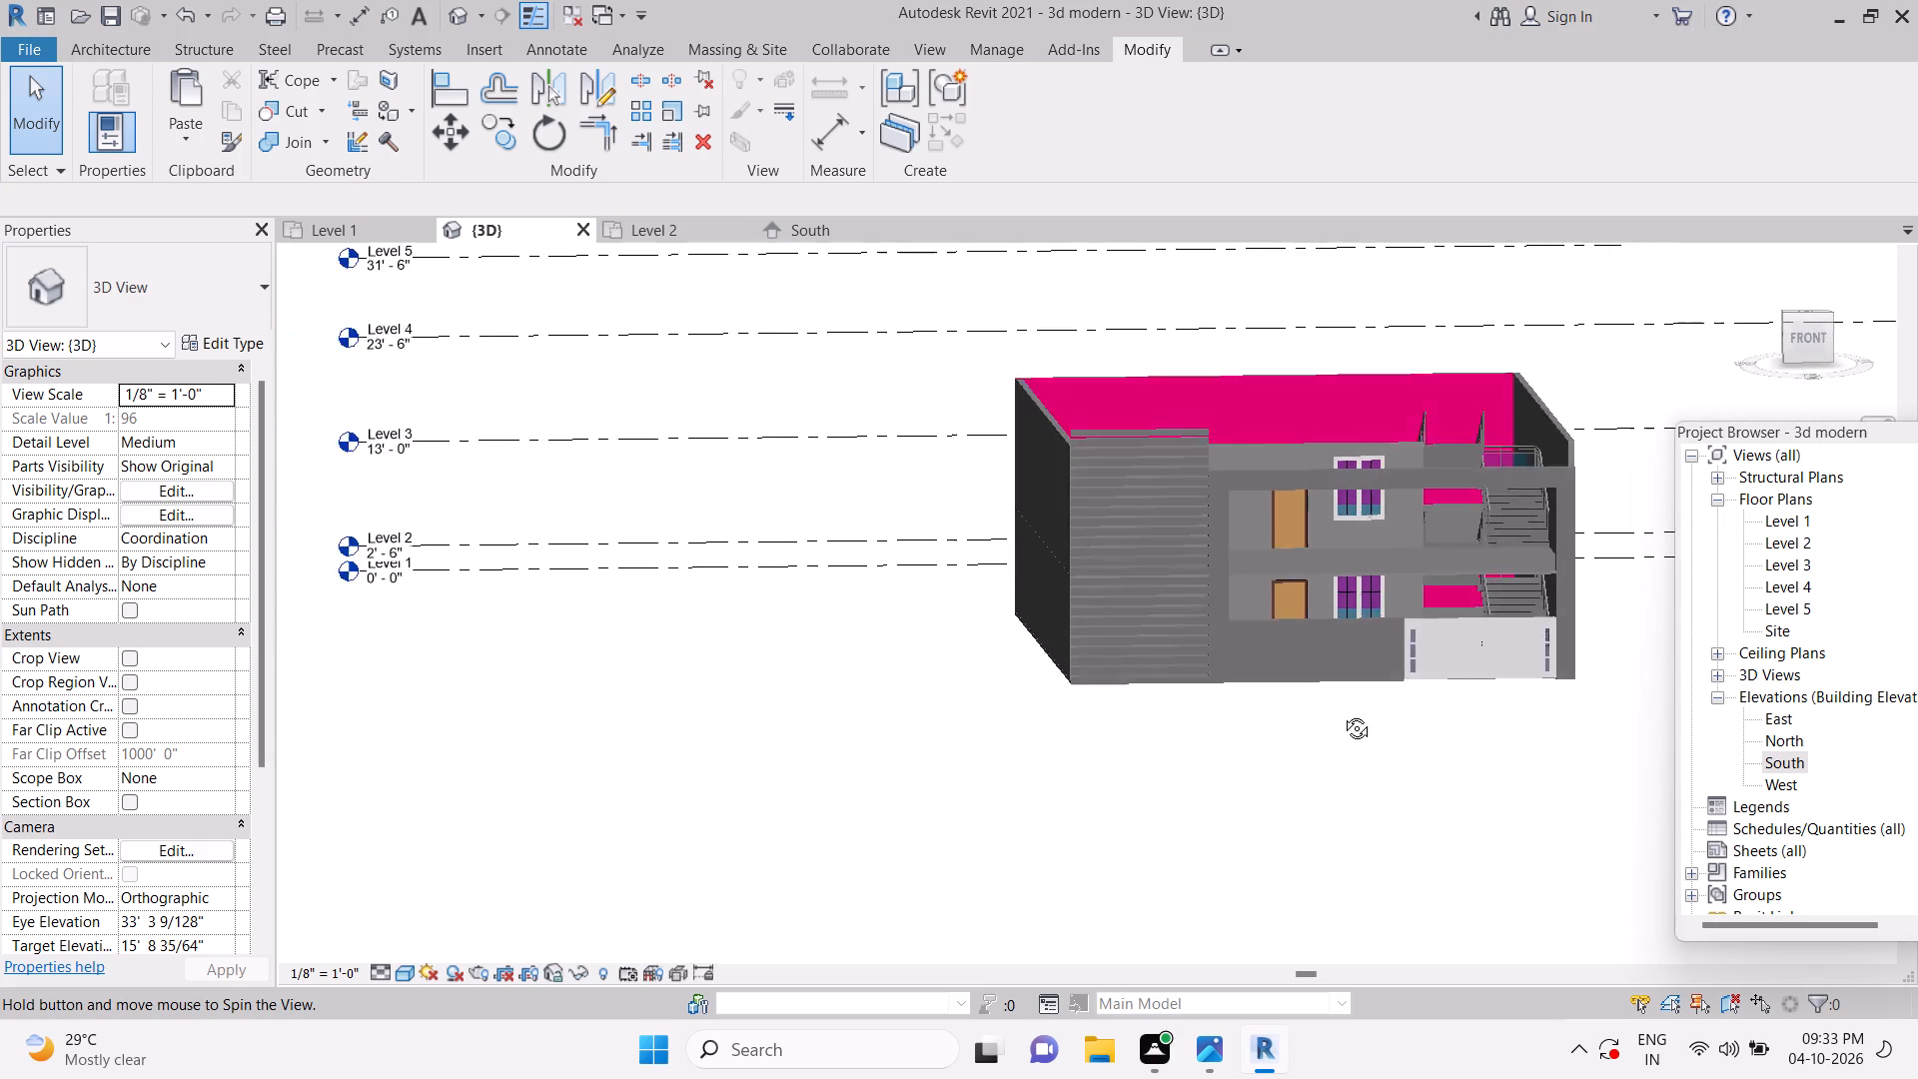
pyautogui.keyDown('shift'); pyautogui.moveTo(1342, 713); pyautogui.dragTo(1320, 768, button='middle'); pyautogui.keyUp('shift')
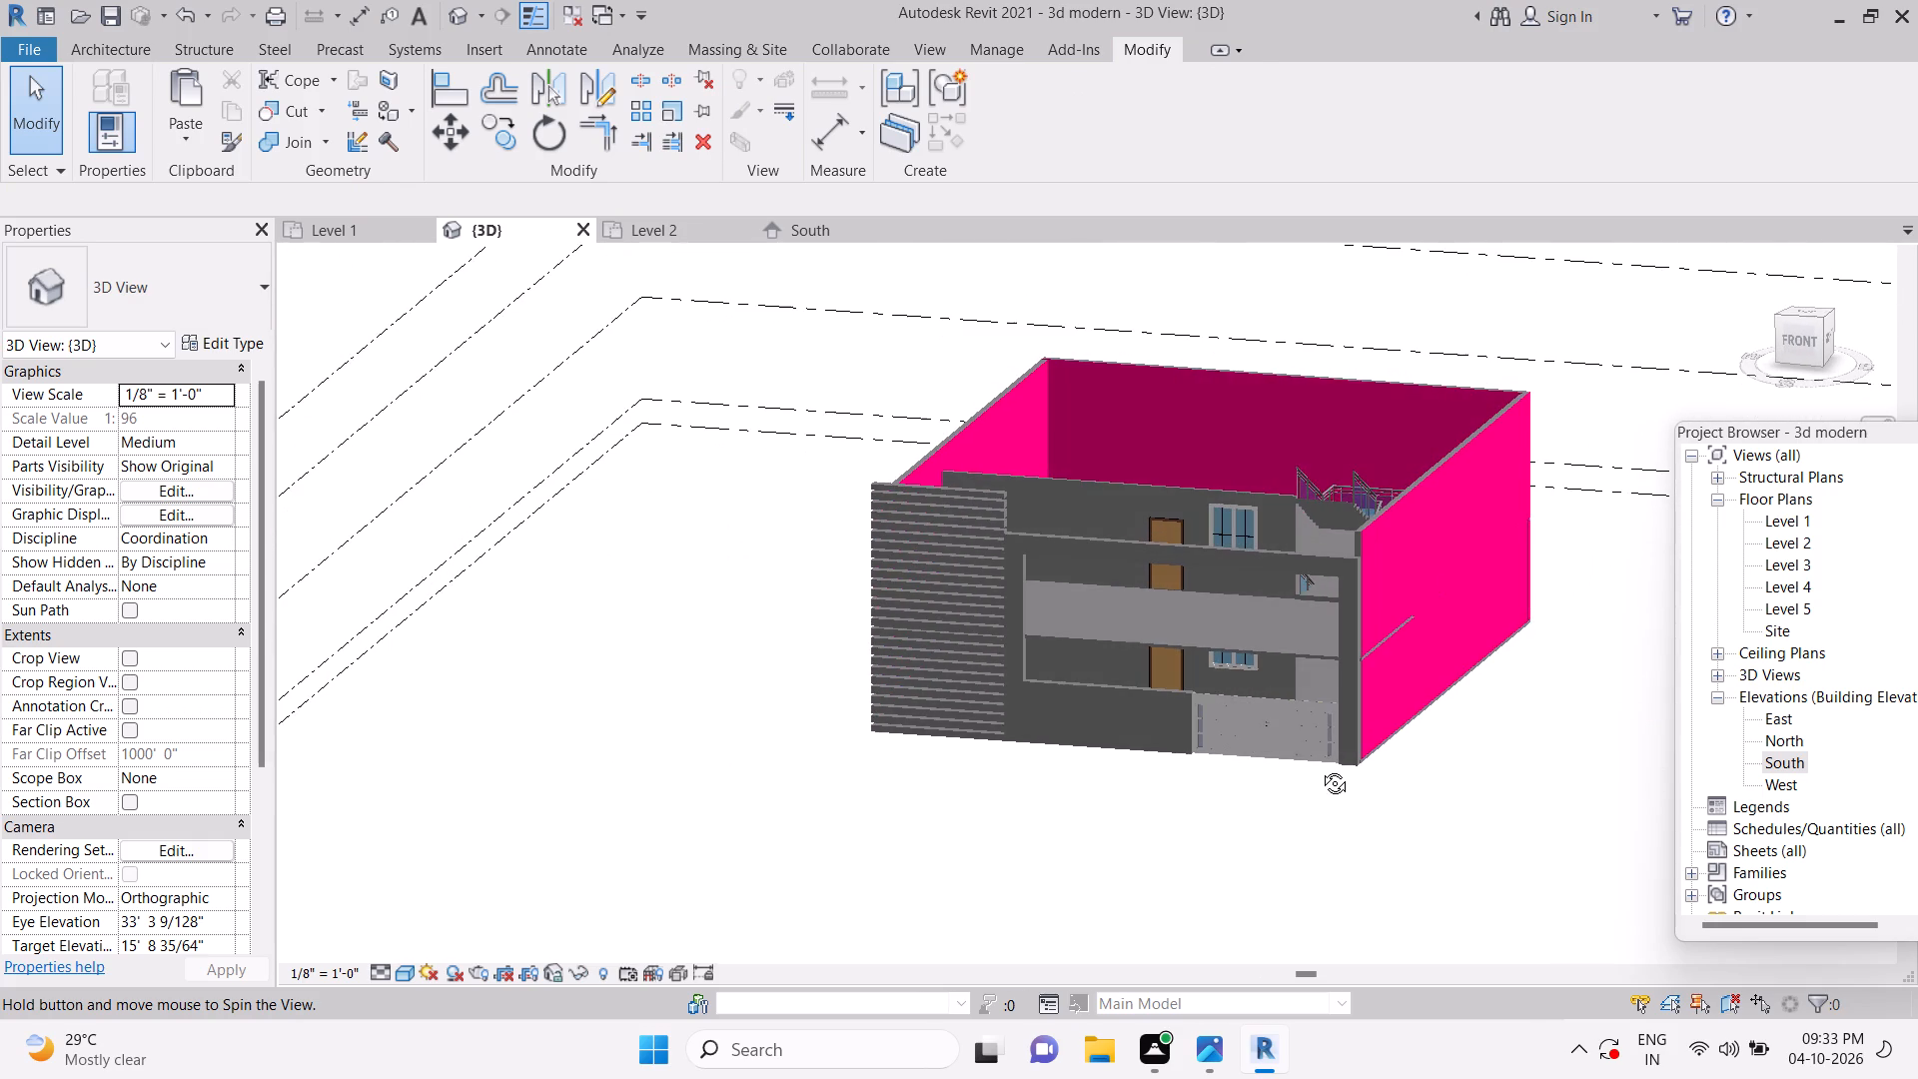
pyautogui.keyDown('shift'); pyautogui.moveTo(1320, 768); pyautogui.dragTo(1319, 766, button='middle'); pyautogui.keyUp('shift')
pyautogui.press('Escape')
pyautogui.press('Escape')
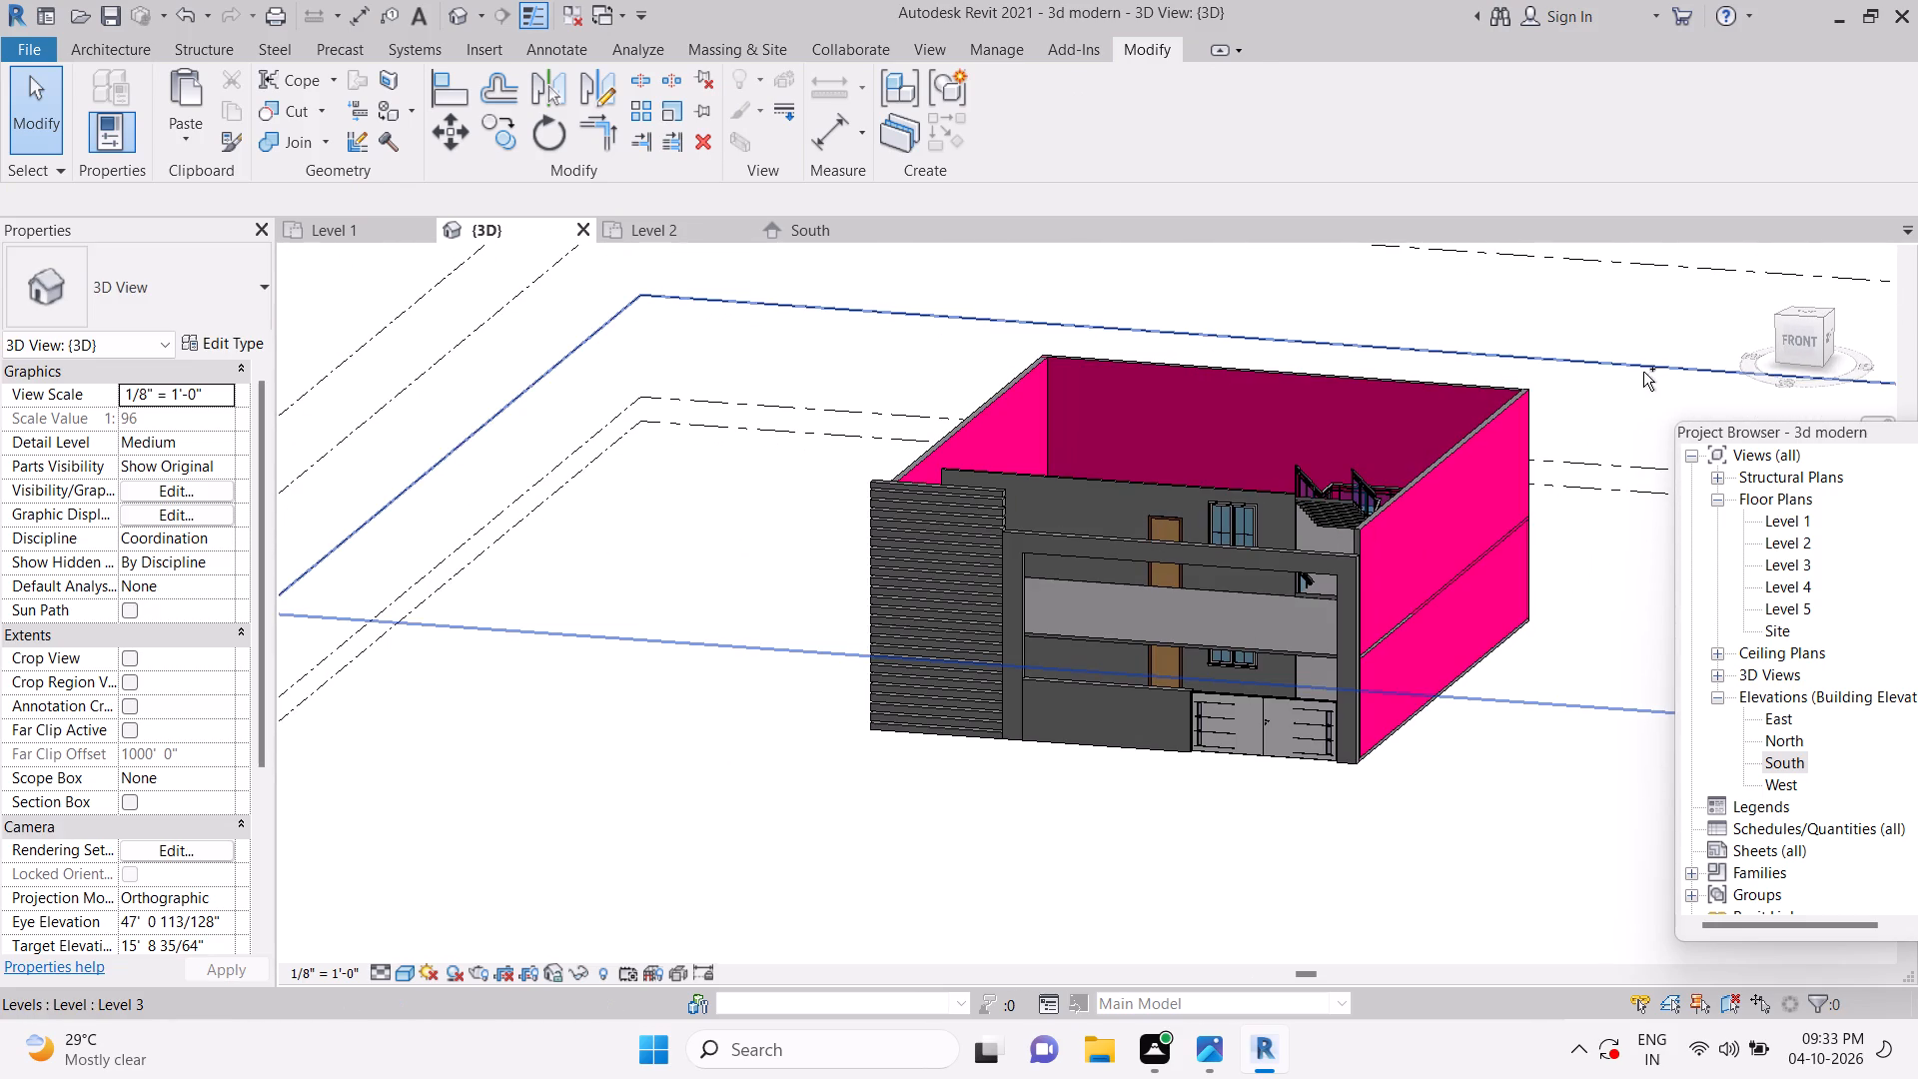
# Save the house project.
pyautogui.hotkey('ctrl', 's')
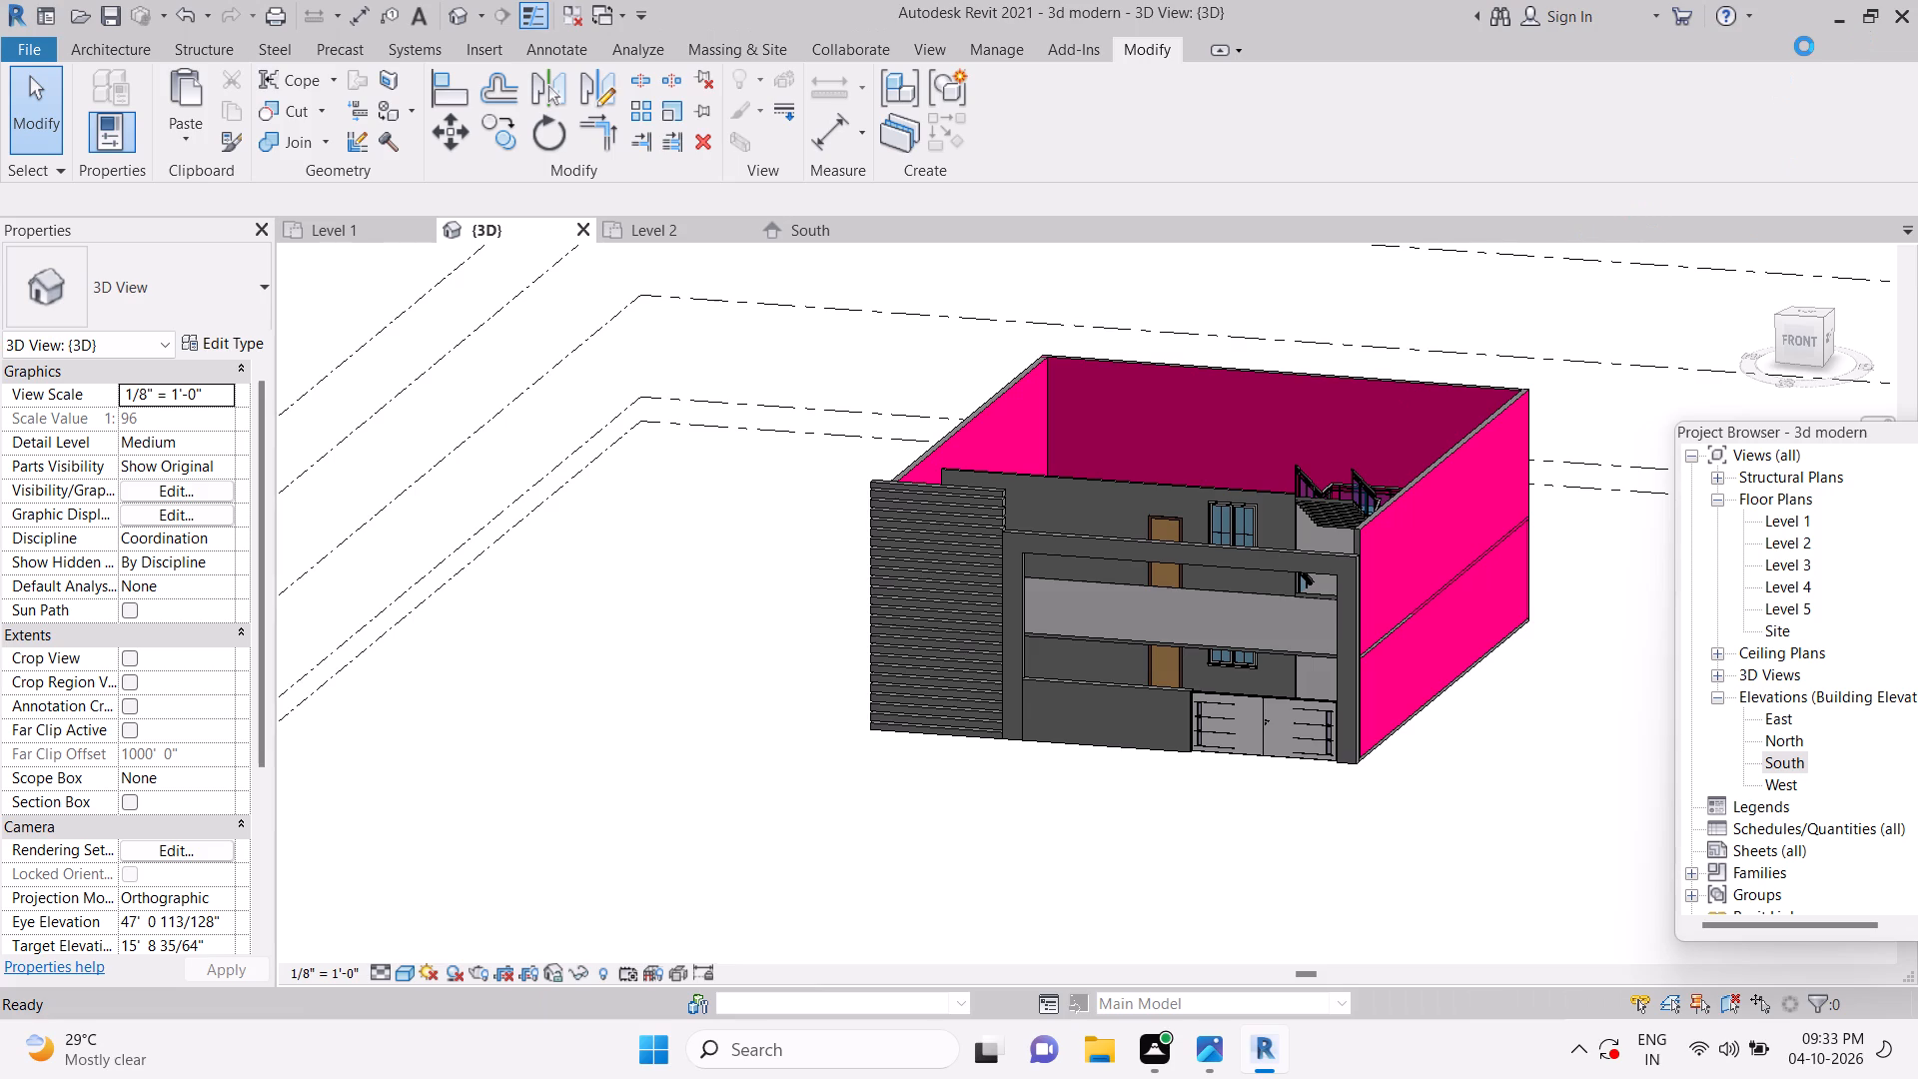
# Minimize the reference image window and bring the house model back to full screen.
pyautogui.click(1878, 12)
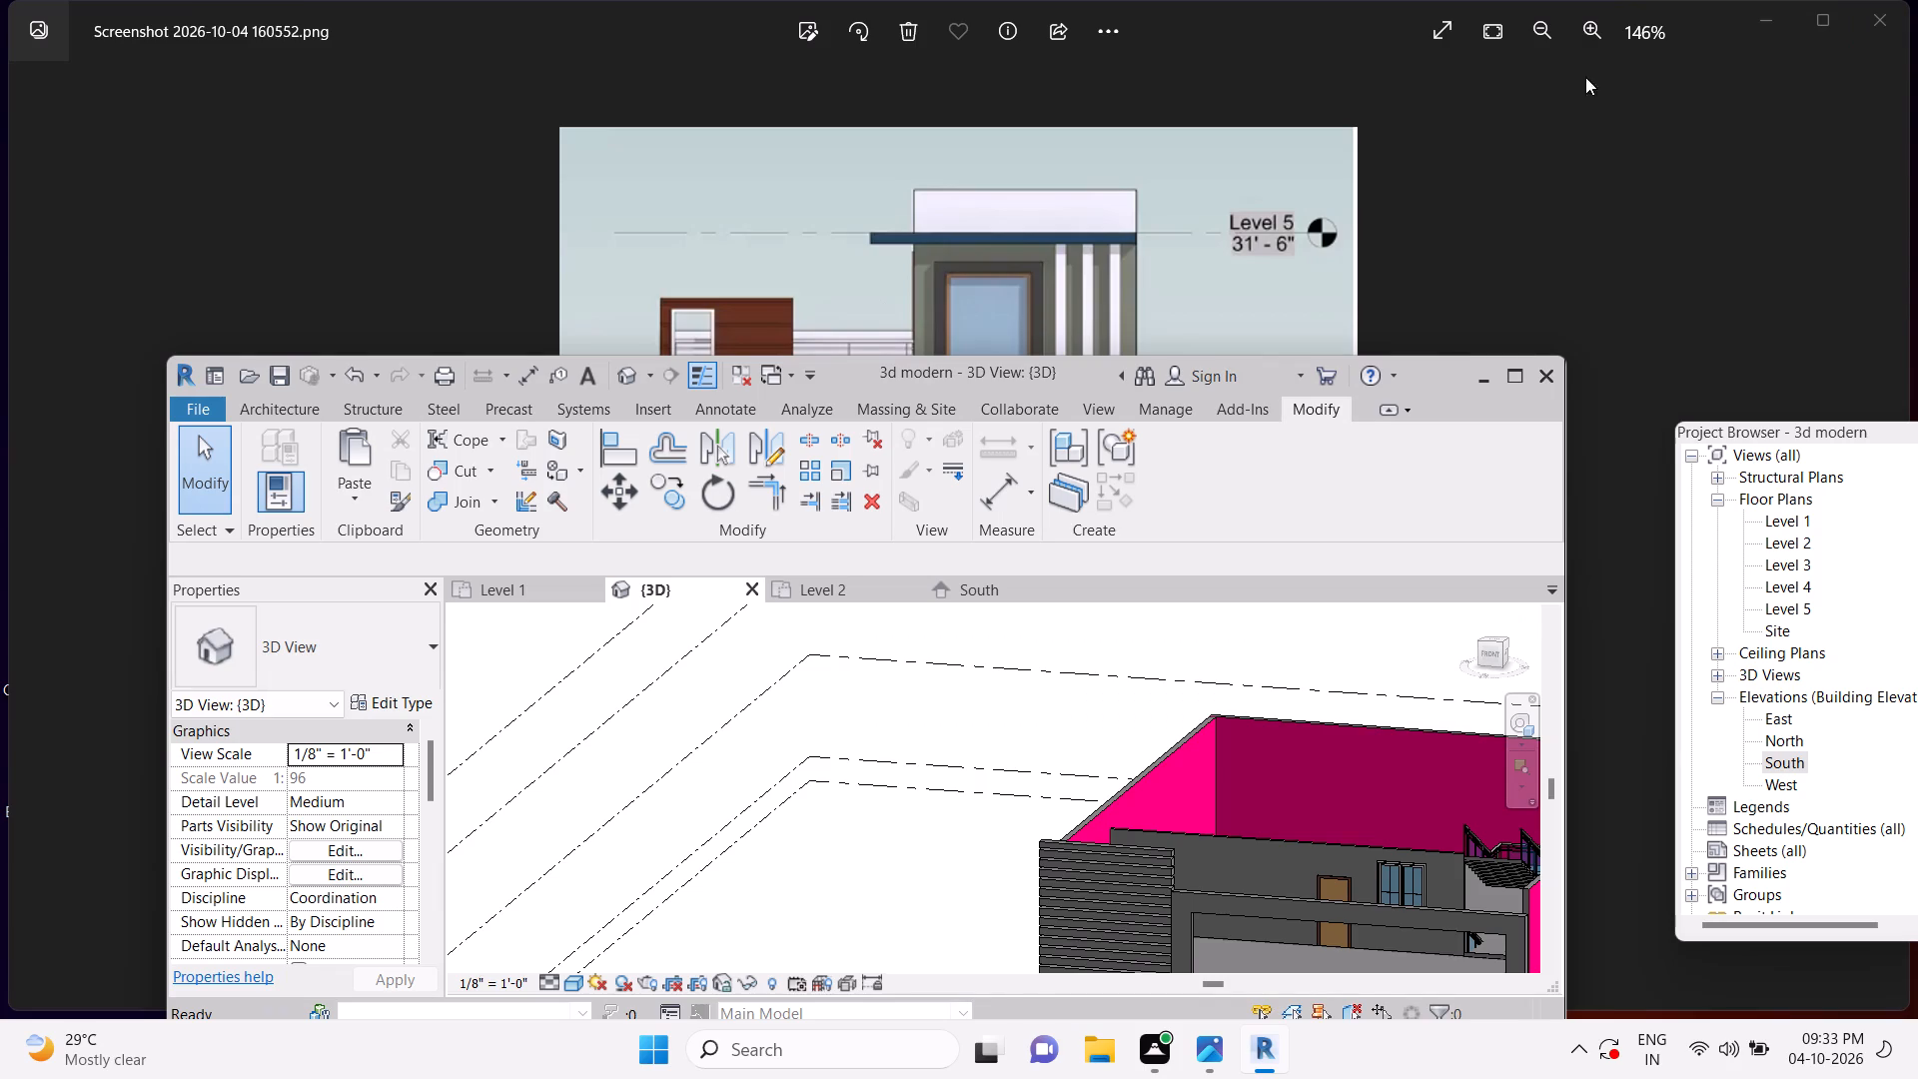
pyautogui.click(1773, 15)
pyautogui.click(1774, 15)
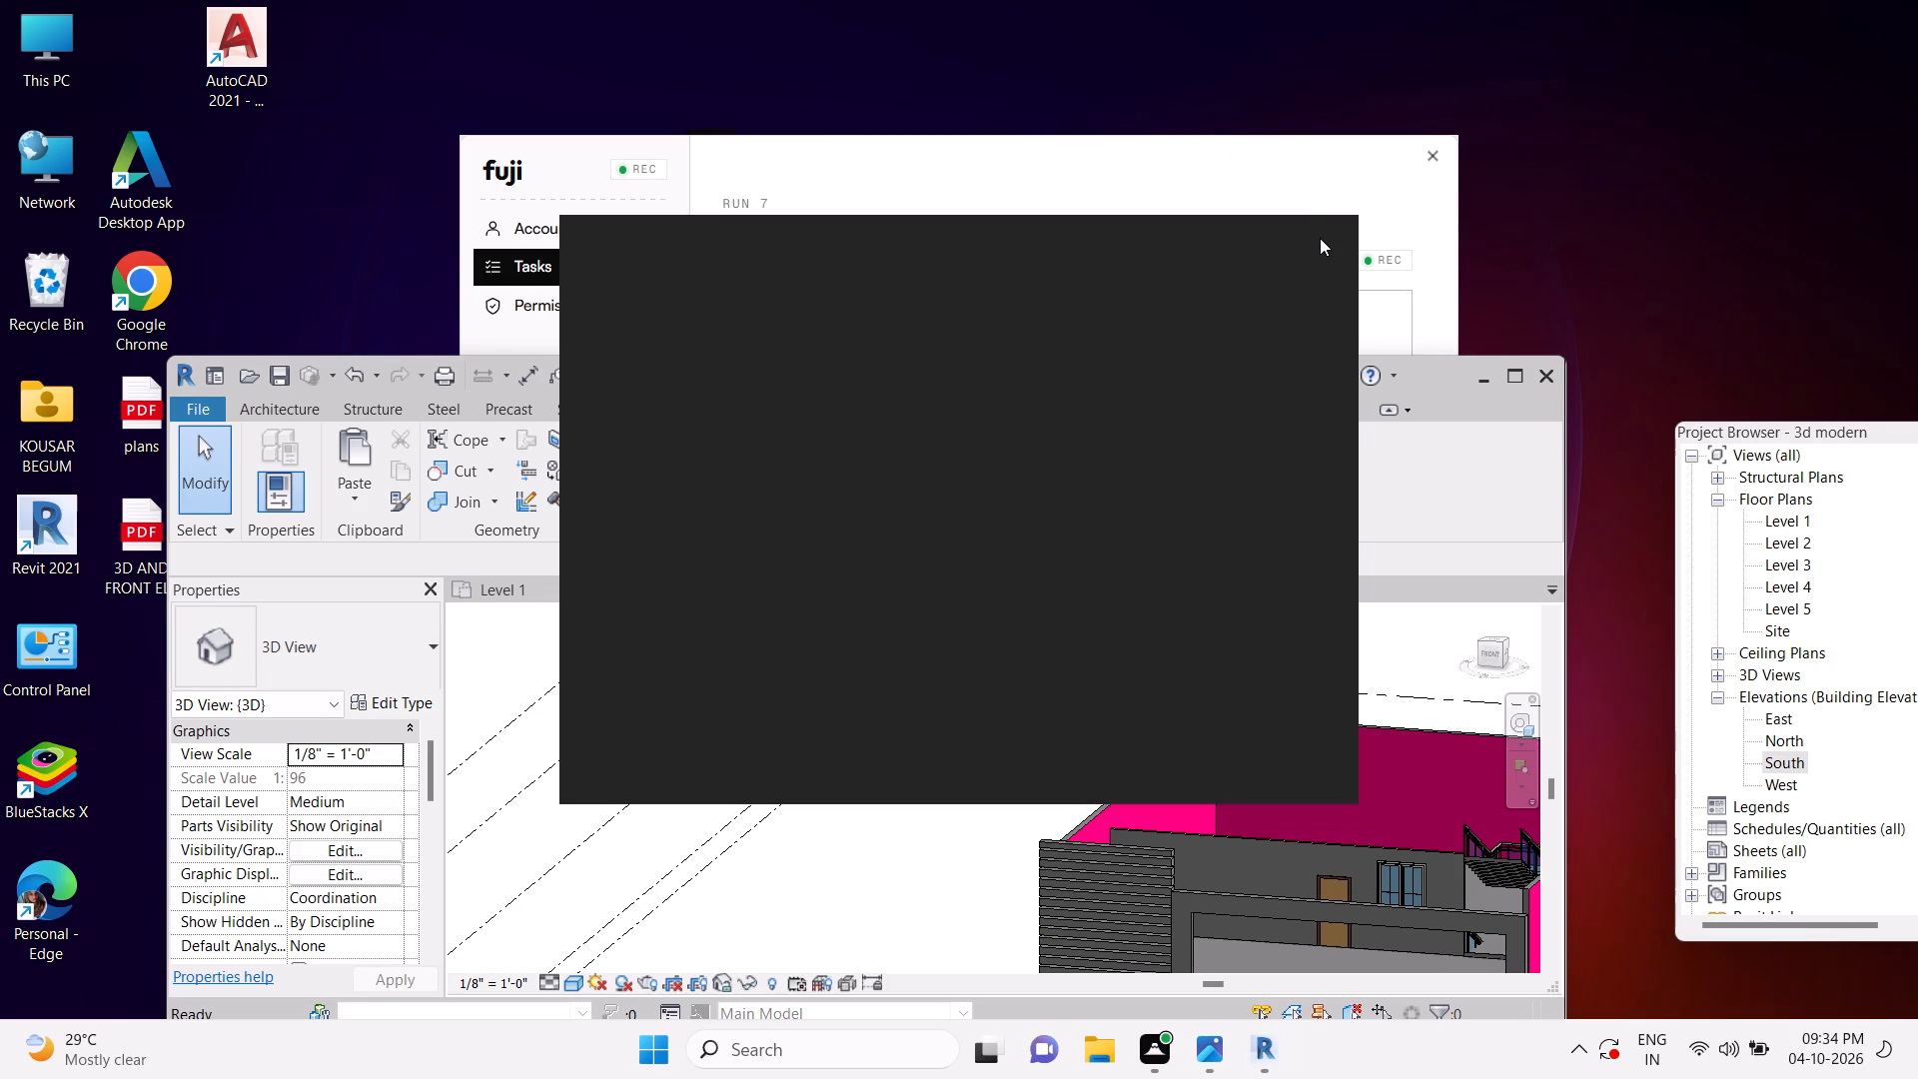
pyautogui.click(1320, 249)
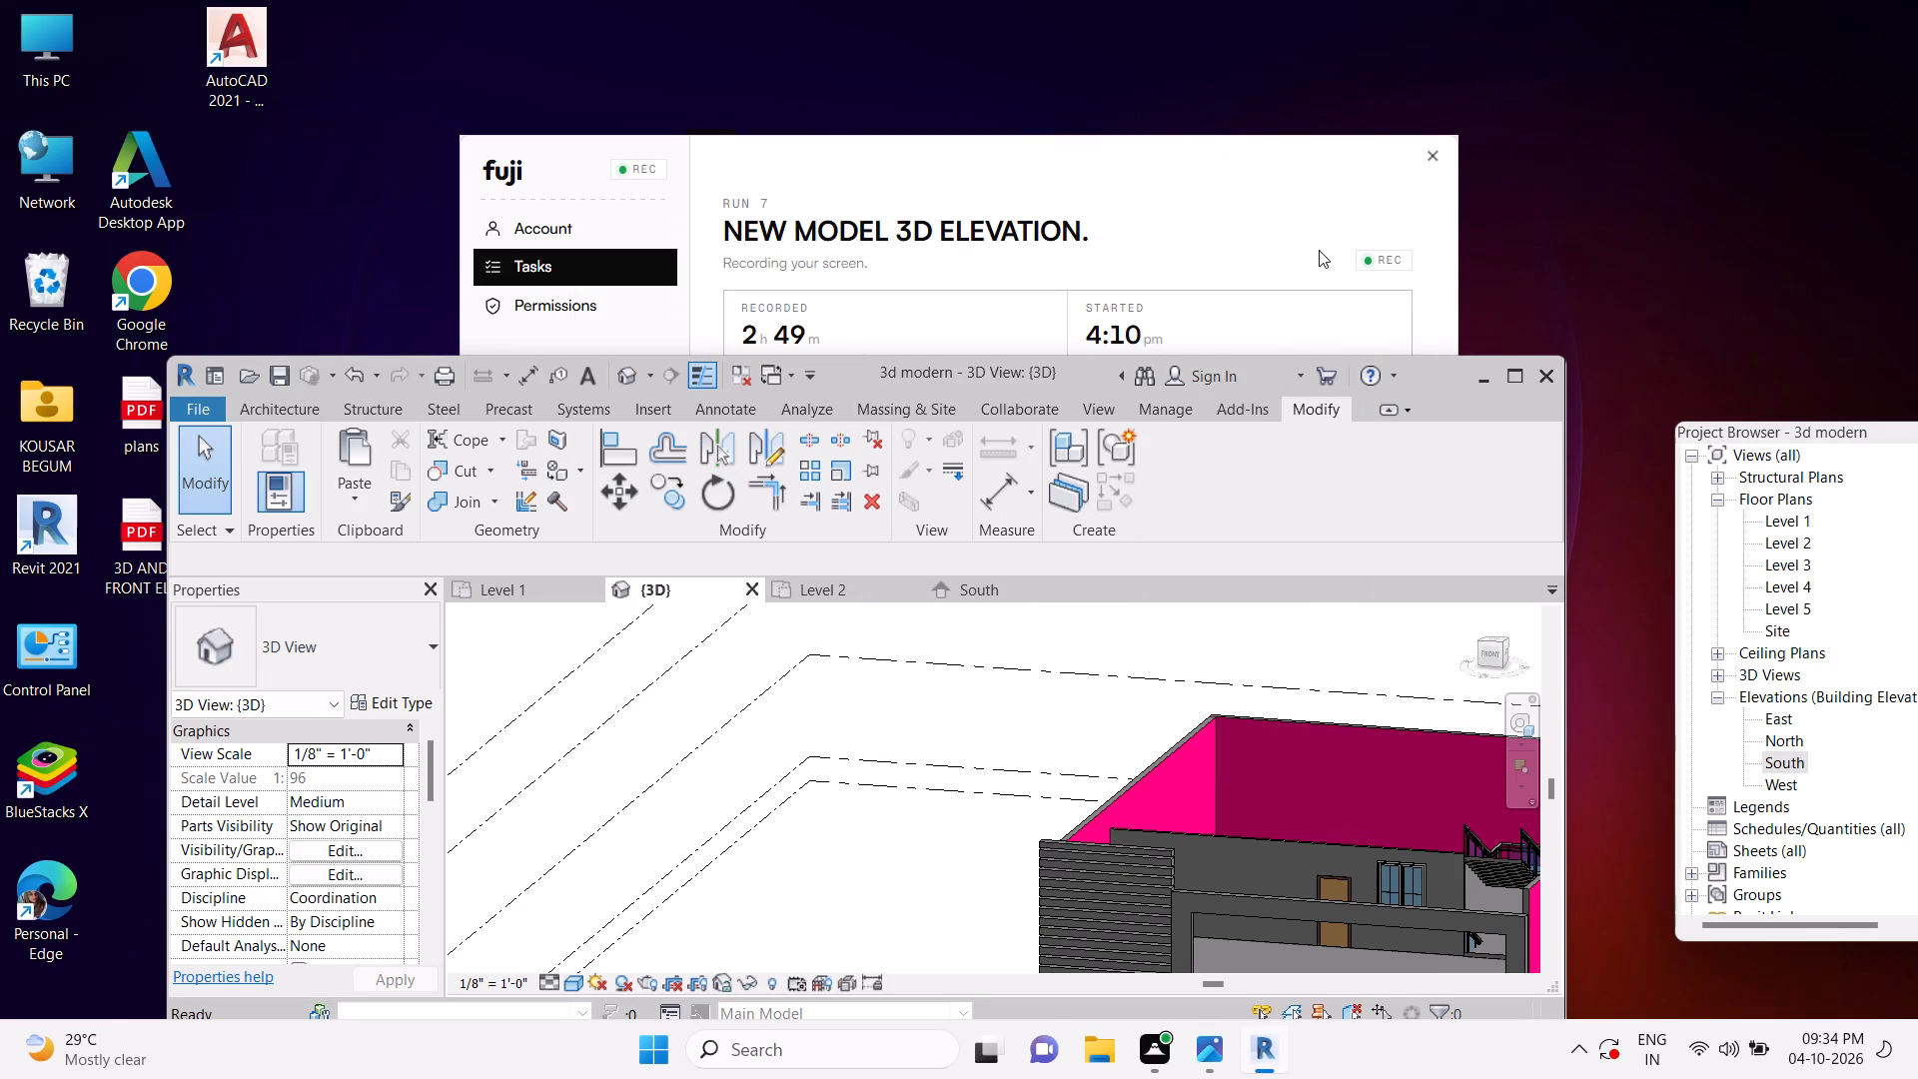
pyautogui.click(1504, 380)
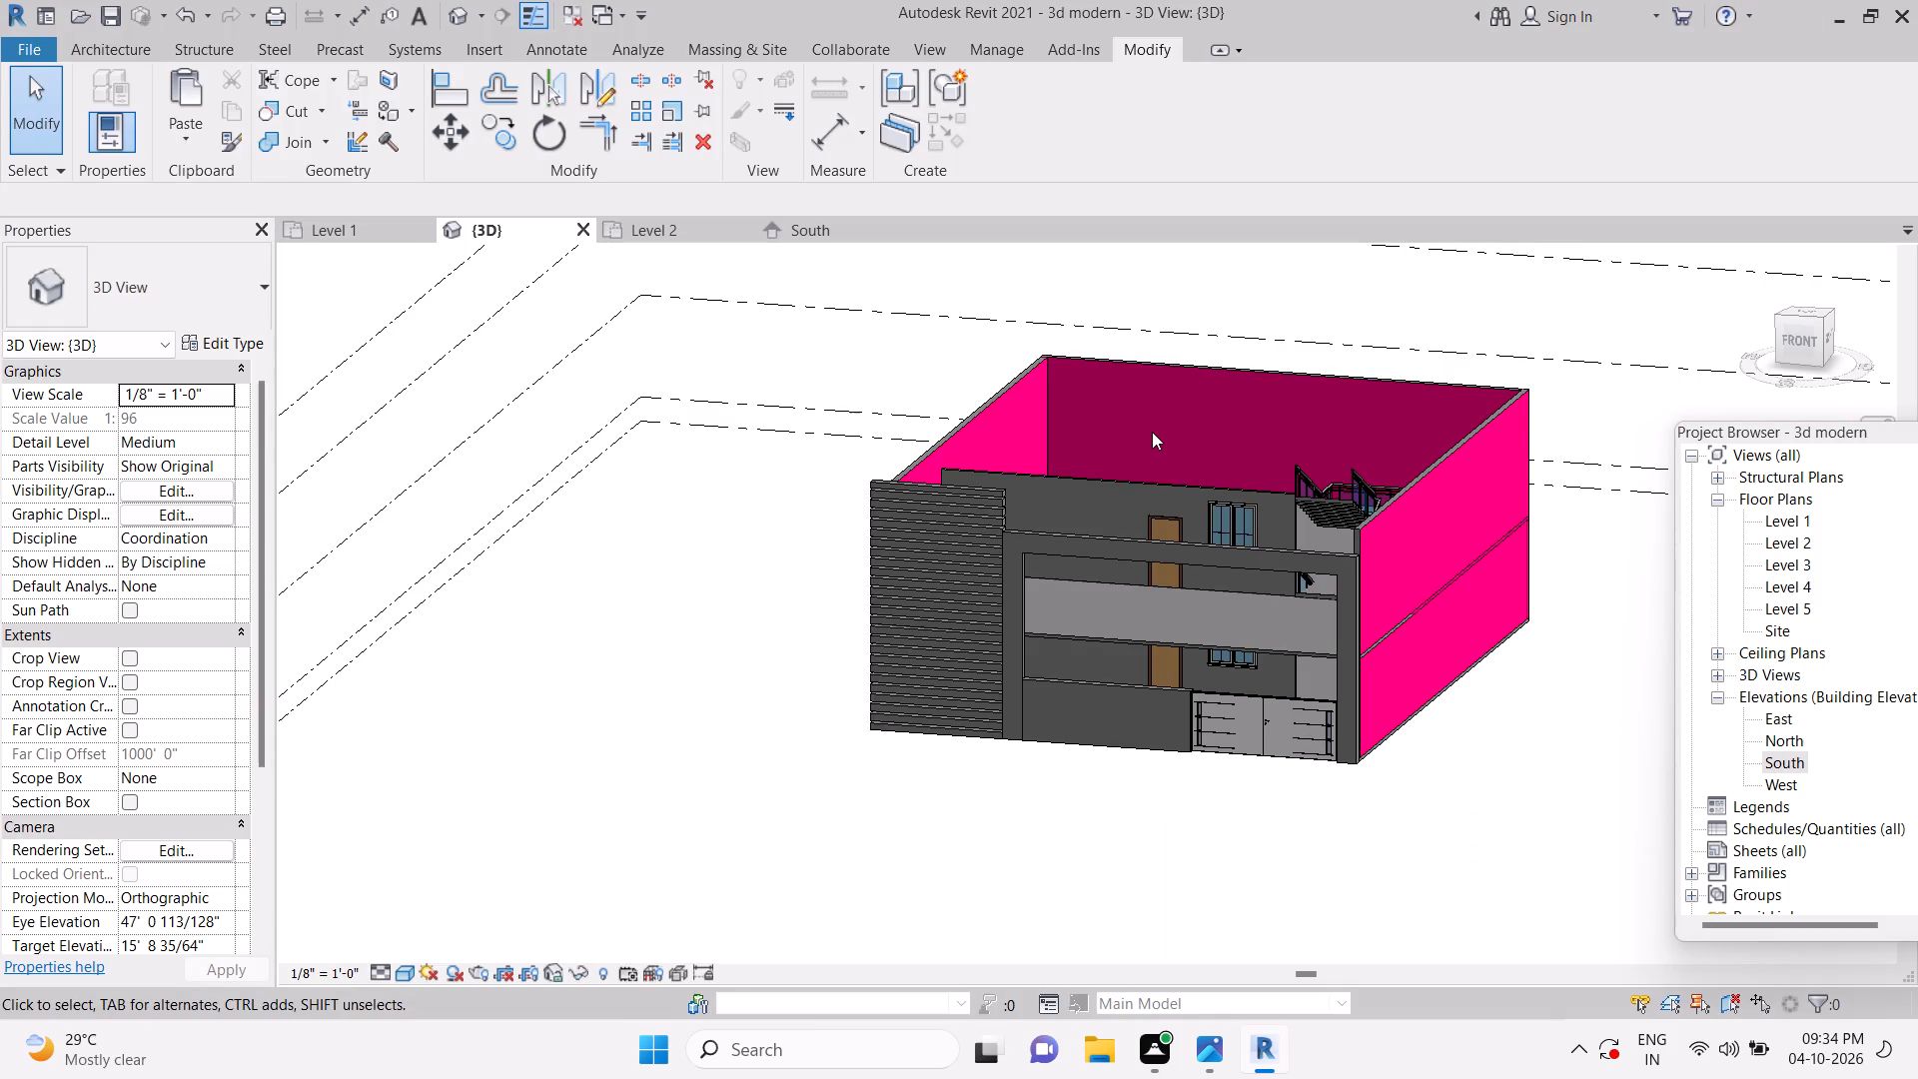
# Inspect the Level 3 wall, staircase and facade frame from raised and near-front 3D angles.
pyautogui.press('Escape')
pyautogui.scroll(-1, 1378, 583)
pyautogui.keyDown('shift'); pyautogui.moveTo(1356, 731); pyautogui.dragTo(1308, 789, button='middle'); pyautogui.keyUp('shift')
pyautogui.press('Escape')
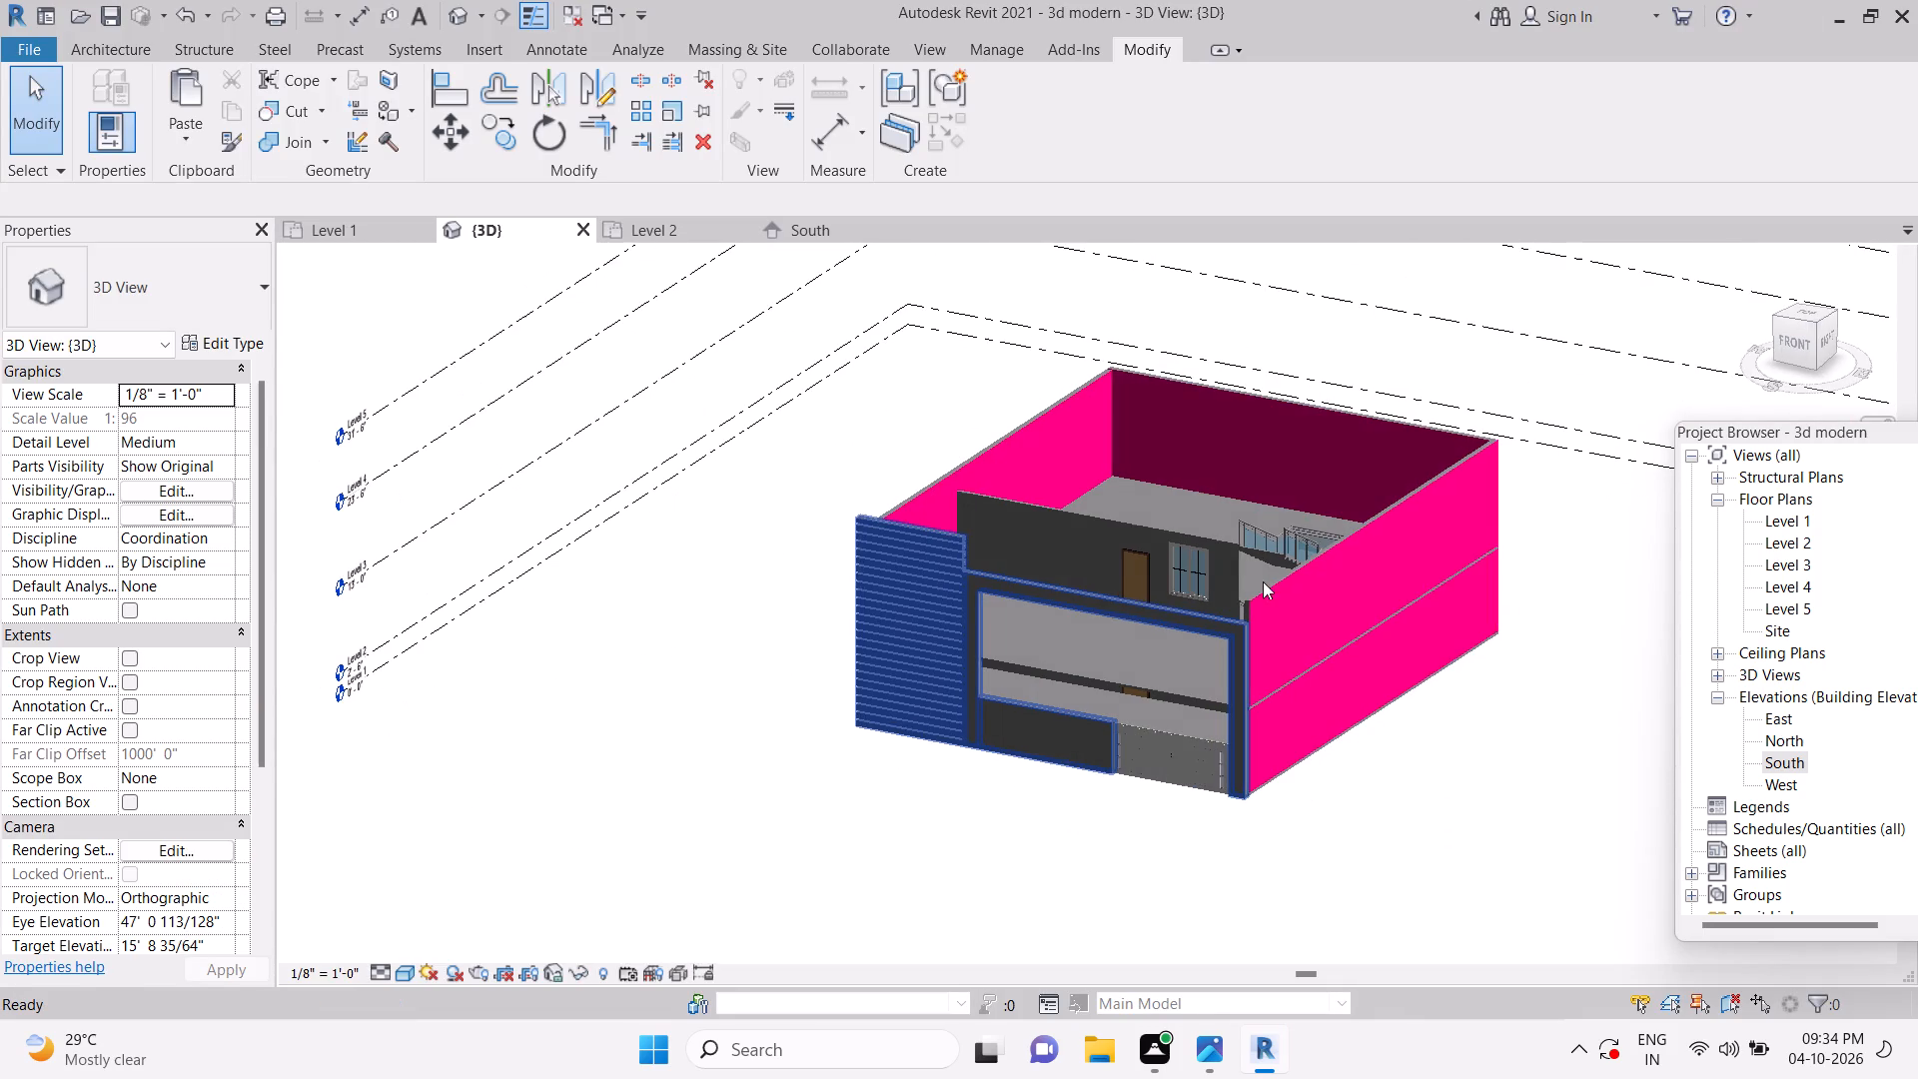
pyautogui.scroll(5, 1242, 567)
pyautogui.press('Escape')
pyautogui.press('Escape')
pyautogui.scroll(-3, 940, 522)
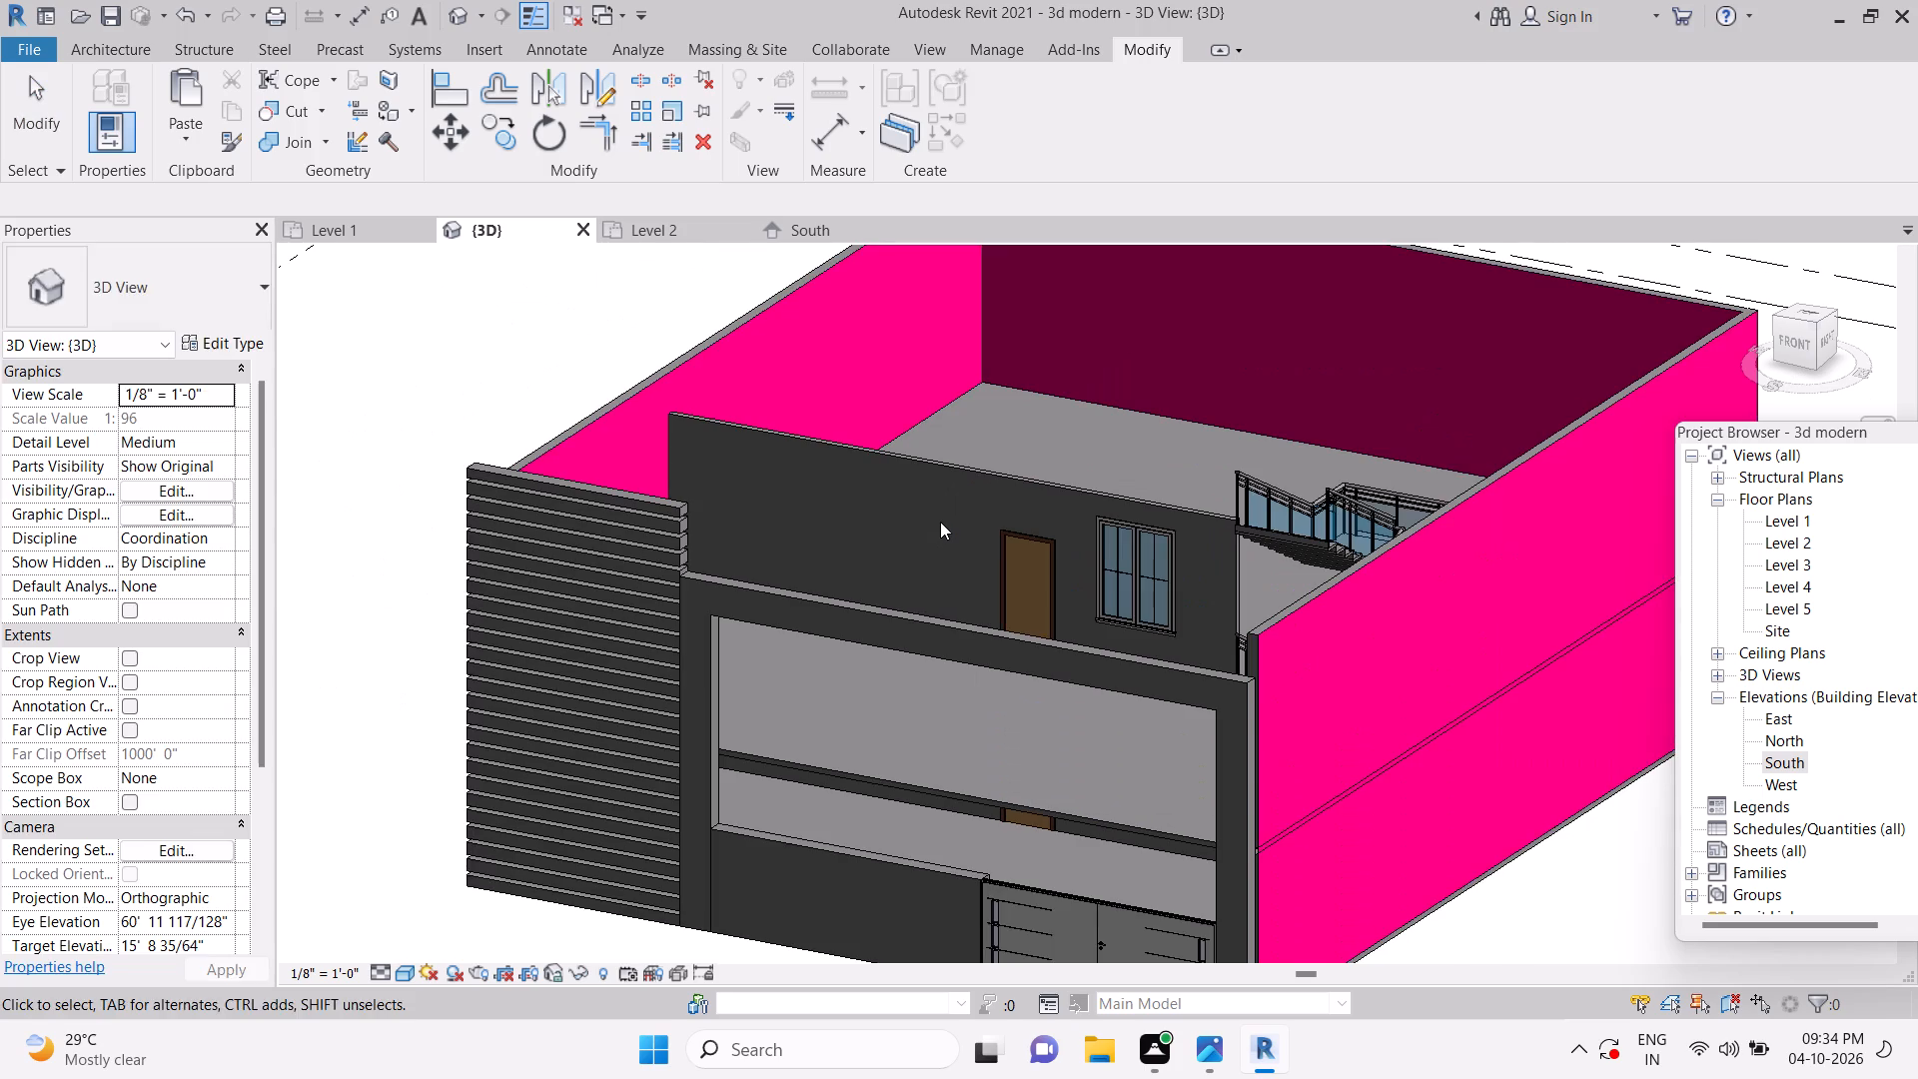
pyautogui.press('Escape')
pyautogui.press('Escape')
pyautogui.press('Escape')
pyautogui.keyDown('shift'); pyautogui.moveTo(1004, 719); pyautogui.dragTo(1115, 686, button='middle'); pyautogui.keyUp('shift')
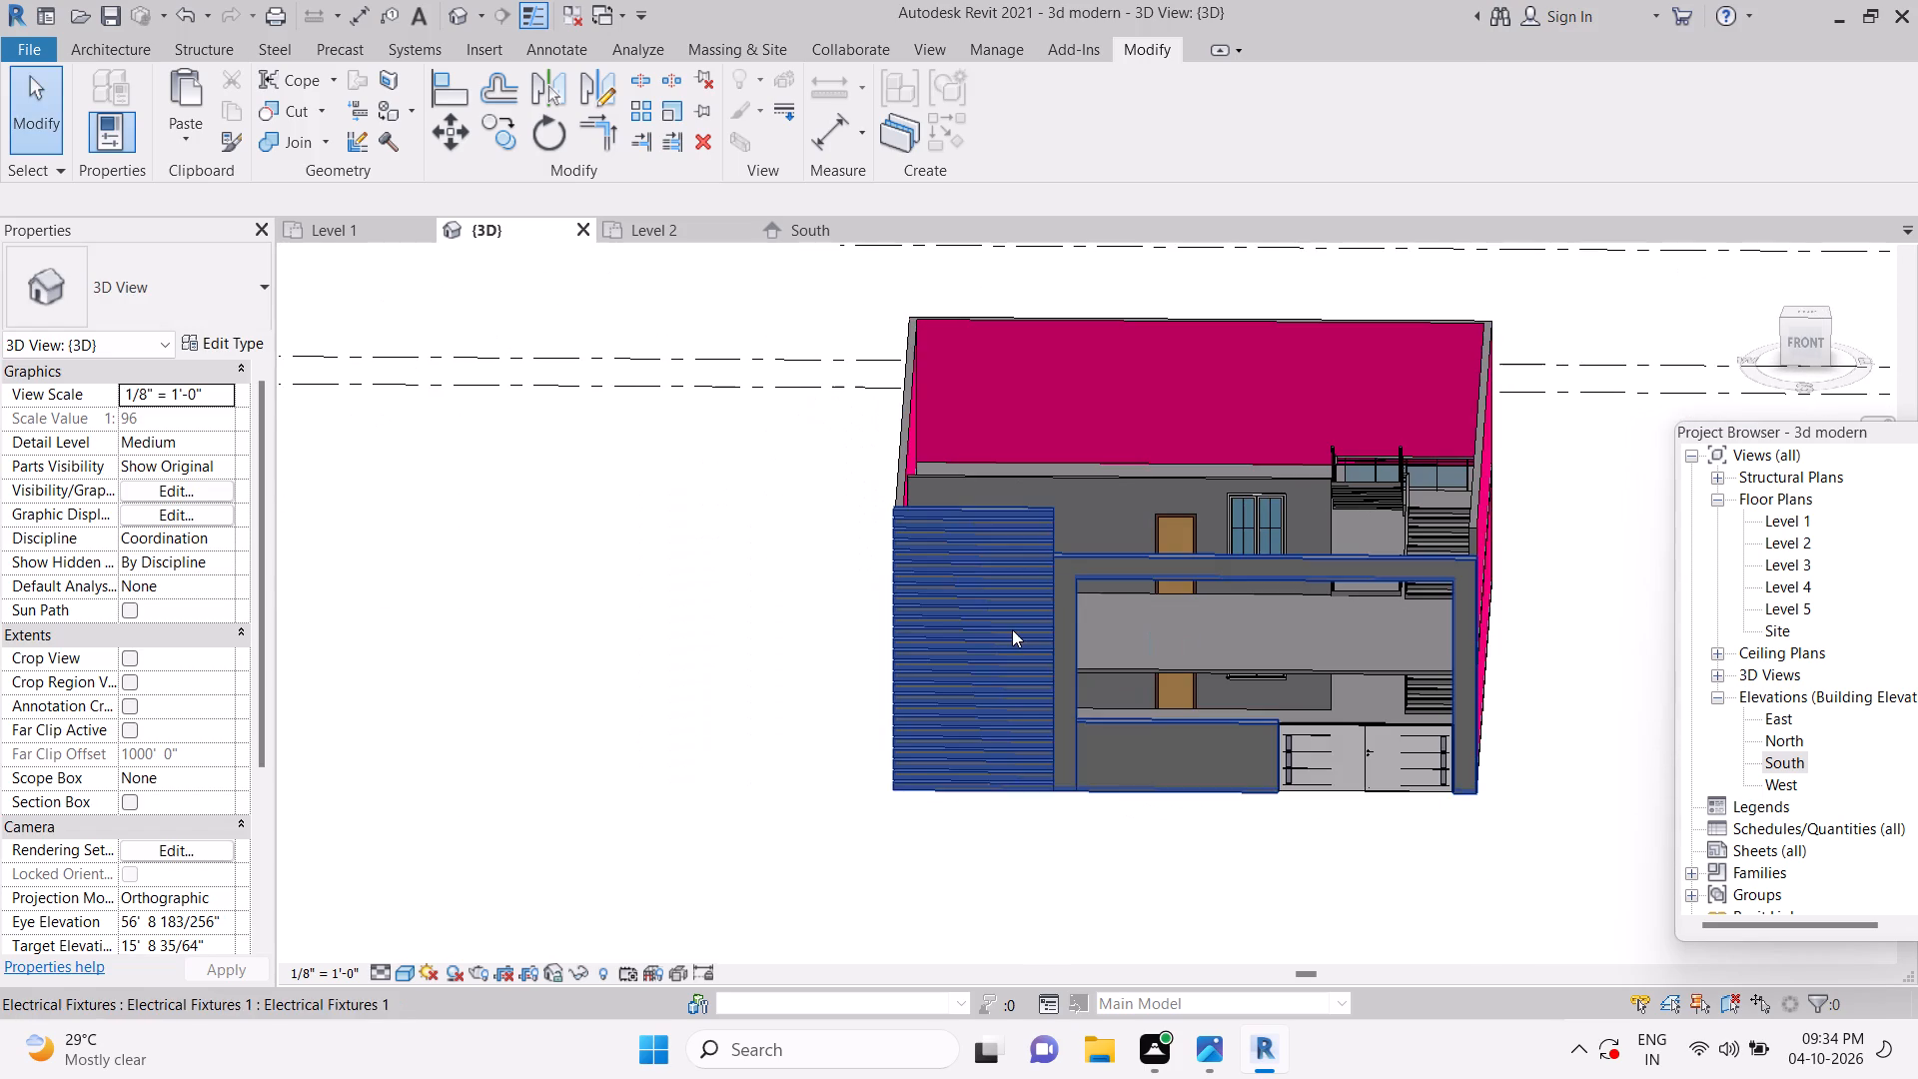
# Save the house project again.
pyautogui.hotkey('ctrl', 's')
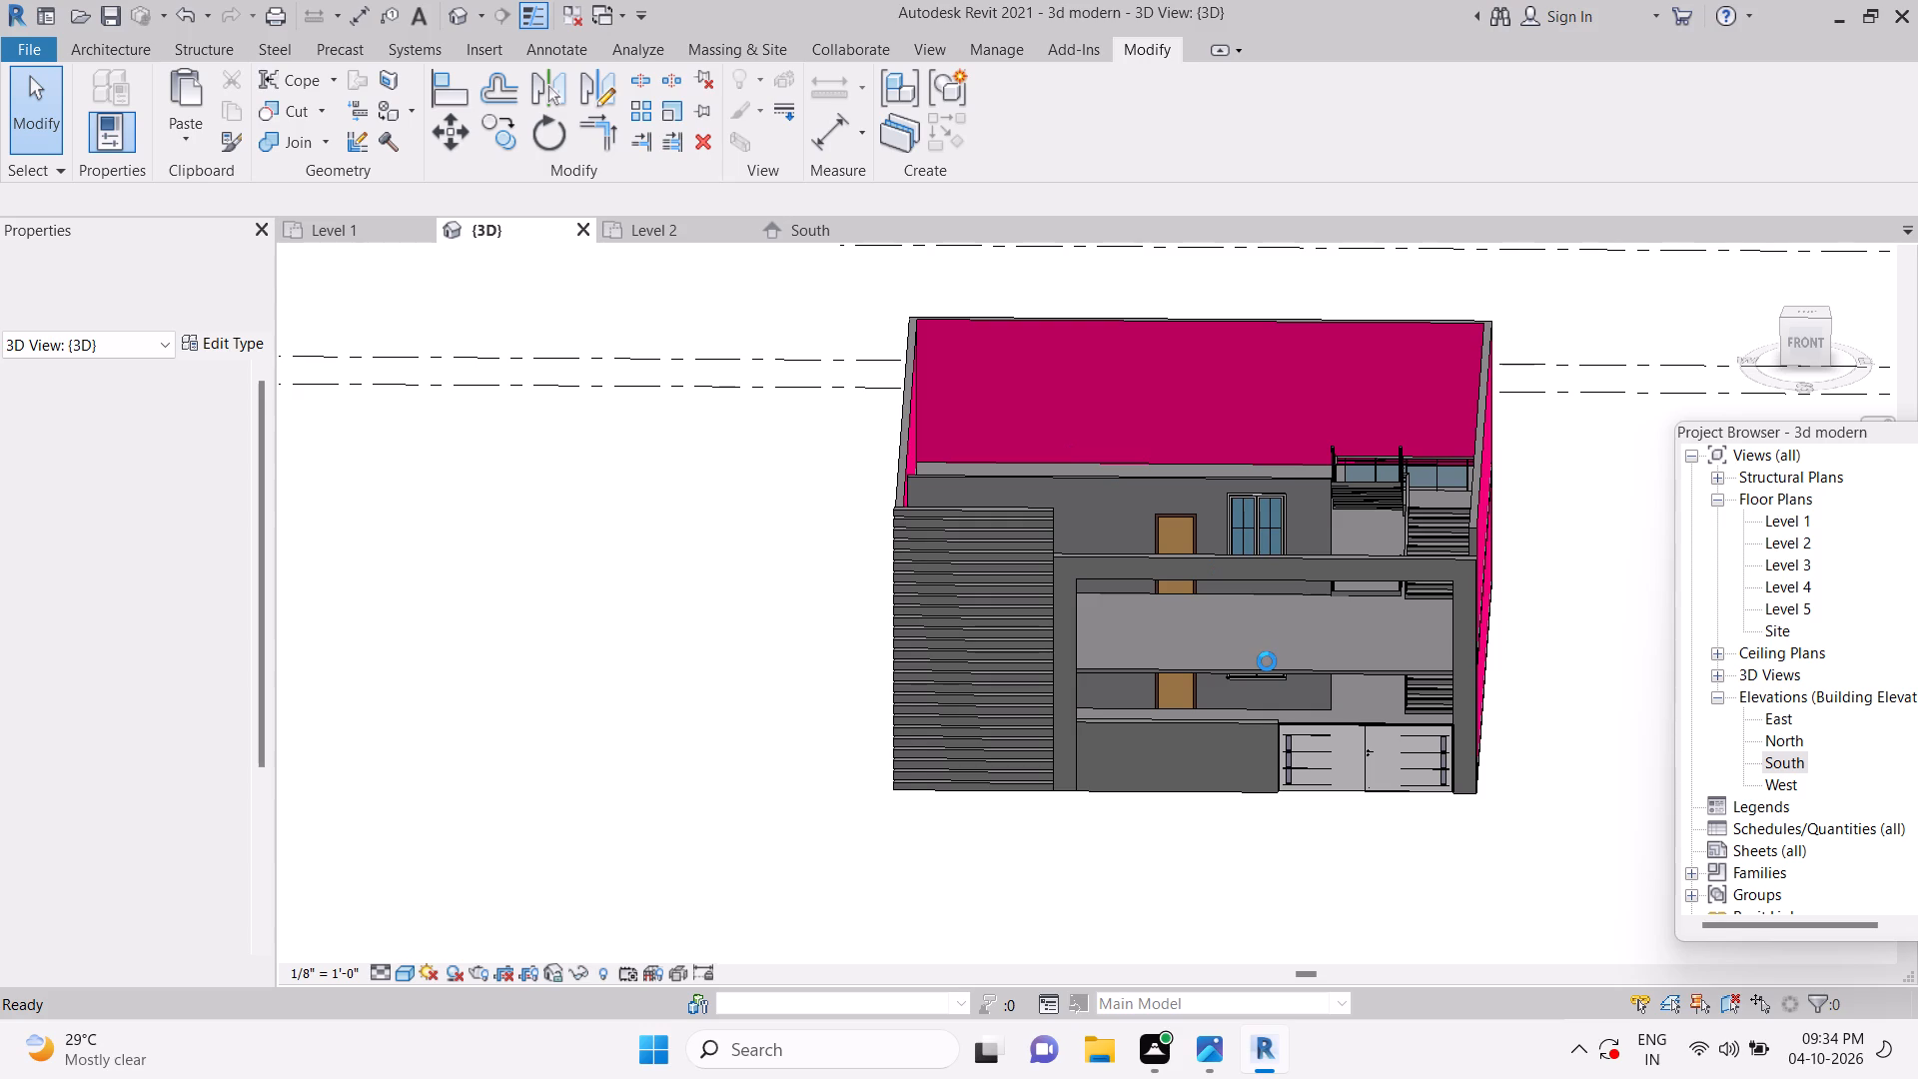
# Examine the facade frame, louvred panel, gate and upper wall from a raised corner angle in 3D.
pyautogui.keyDown('shift'); pyautogui.moveTo(1388, 691); pyautogui.dragTo(1359, 709, button='middle'); pyautogui.keyUp('shift')
pyautogui.keyDown('shift'); pyautogui.scroll(1, 1303, 790); pyautogui.keyUp('shift')
pyautogui.keyDown('shift'); pyautogui.moveTo(1302, 790); pyautogui.dragTo(1262, 801, button='middle'); pyautogui.keyUp('shift')
pyautogui.scroll(1, 1207, 820)
pyautogui.moveTo(1206, 820); pyautogui.dragTo(1246, 704, button='middle')
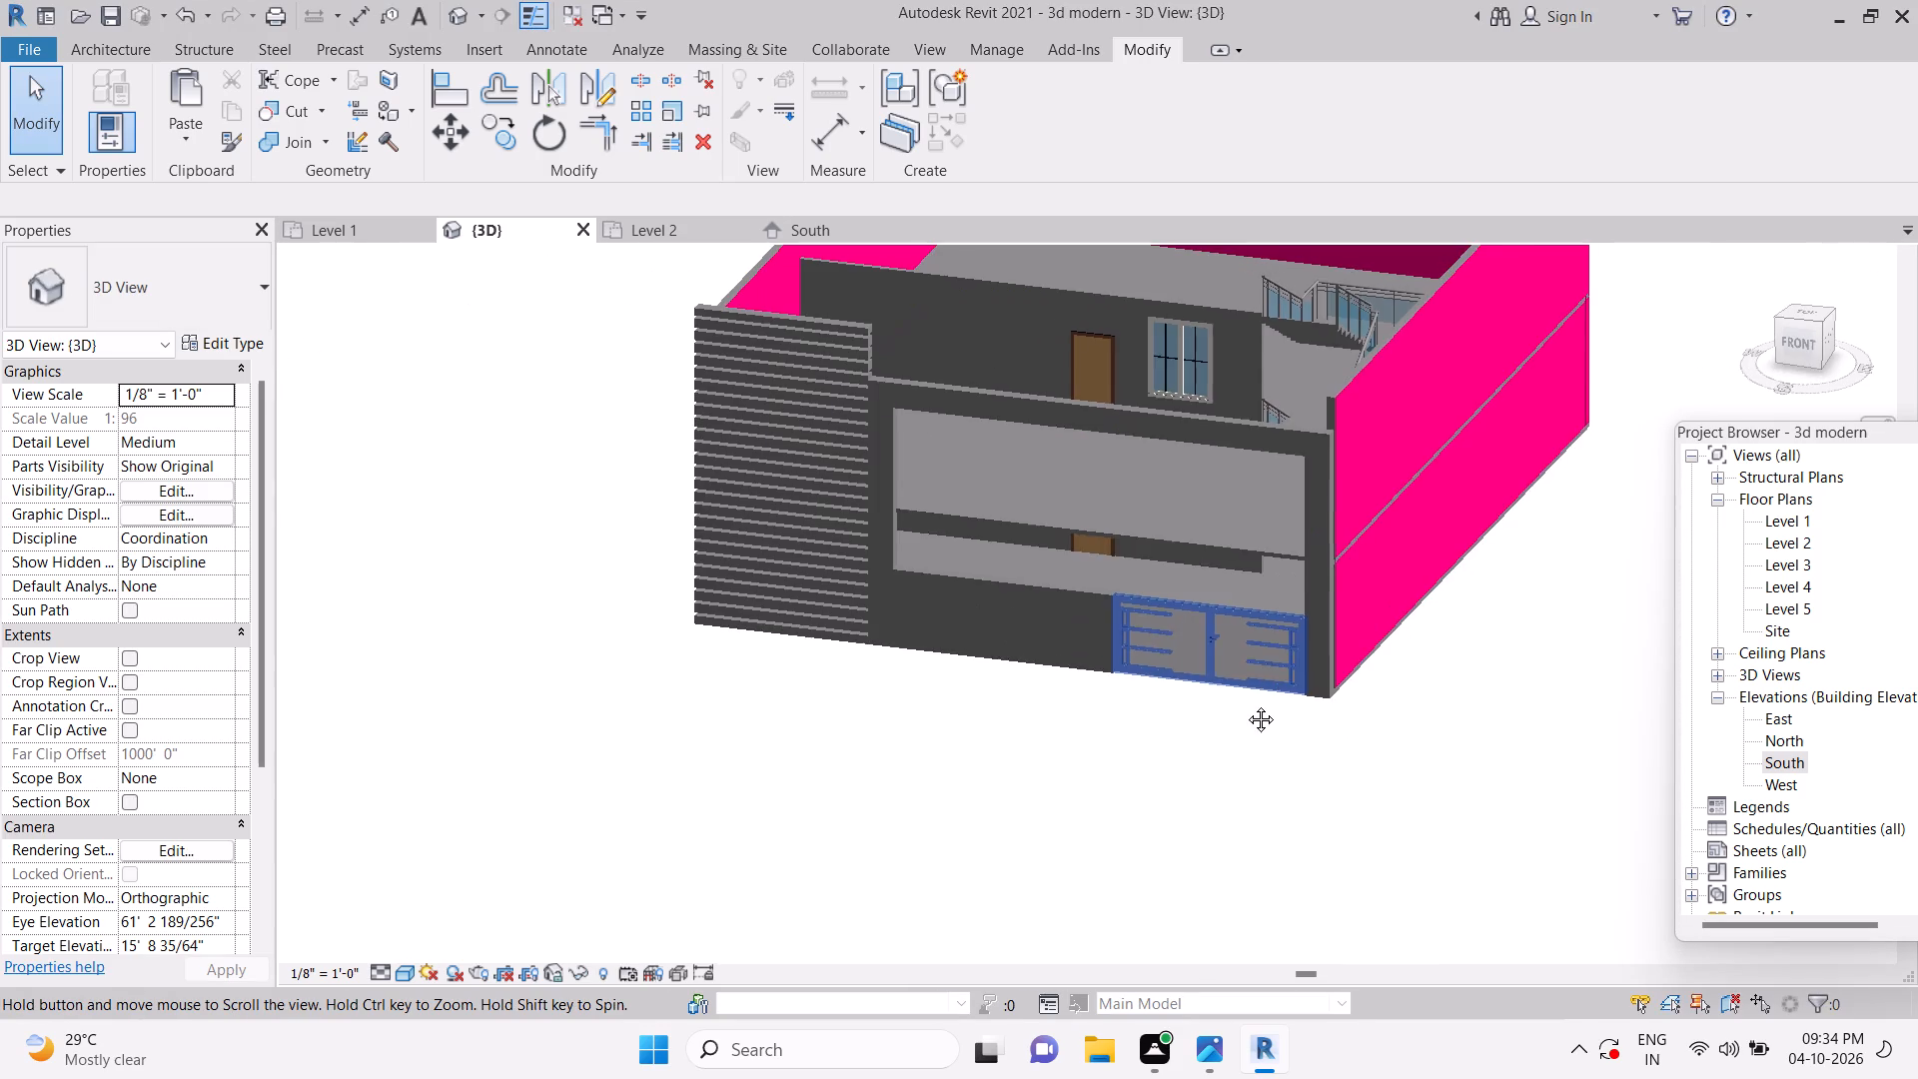
pyautogui.moveTo(1246, 704); pyautogui.dragTo(1238, 730, button='middle')
pyautogui.press('Escape')
pyautogui.press('Escape')
pyautogui.press('Escape')
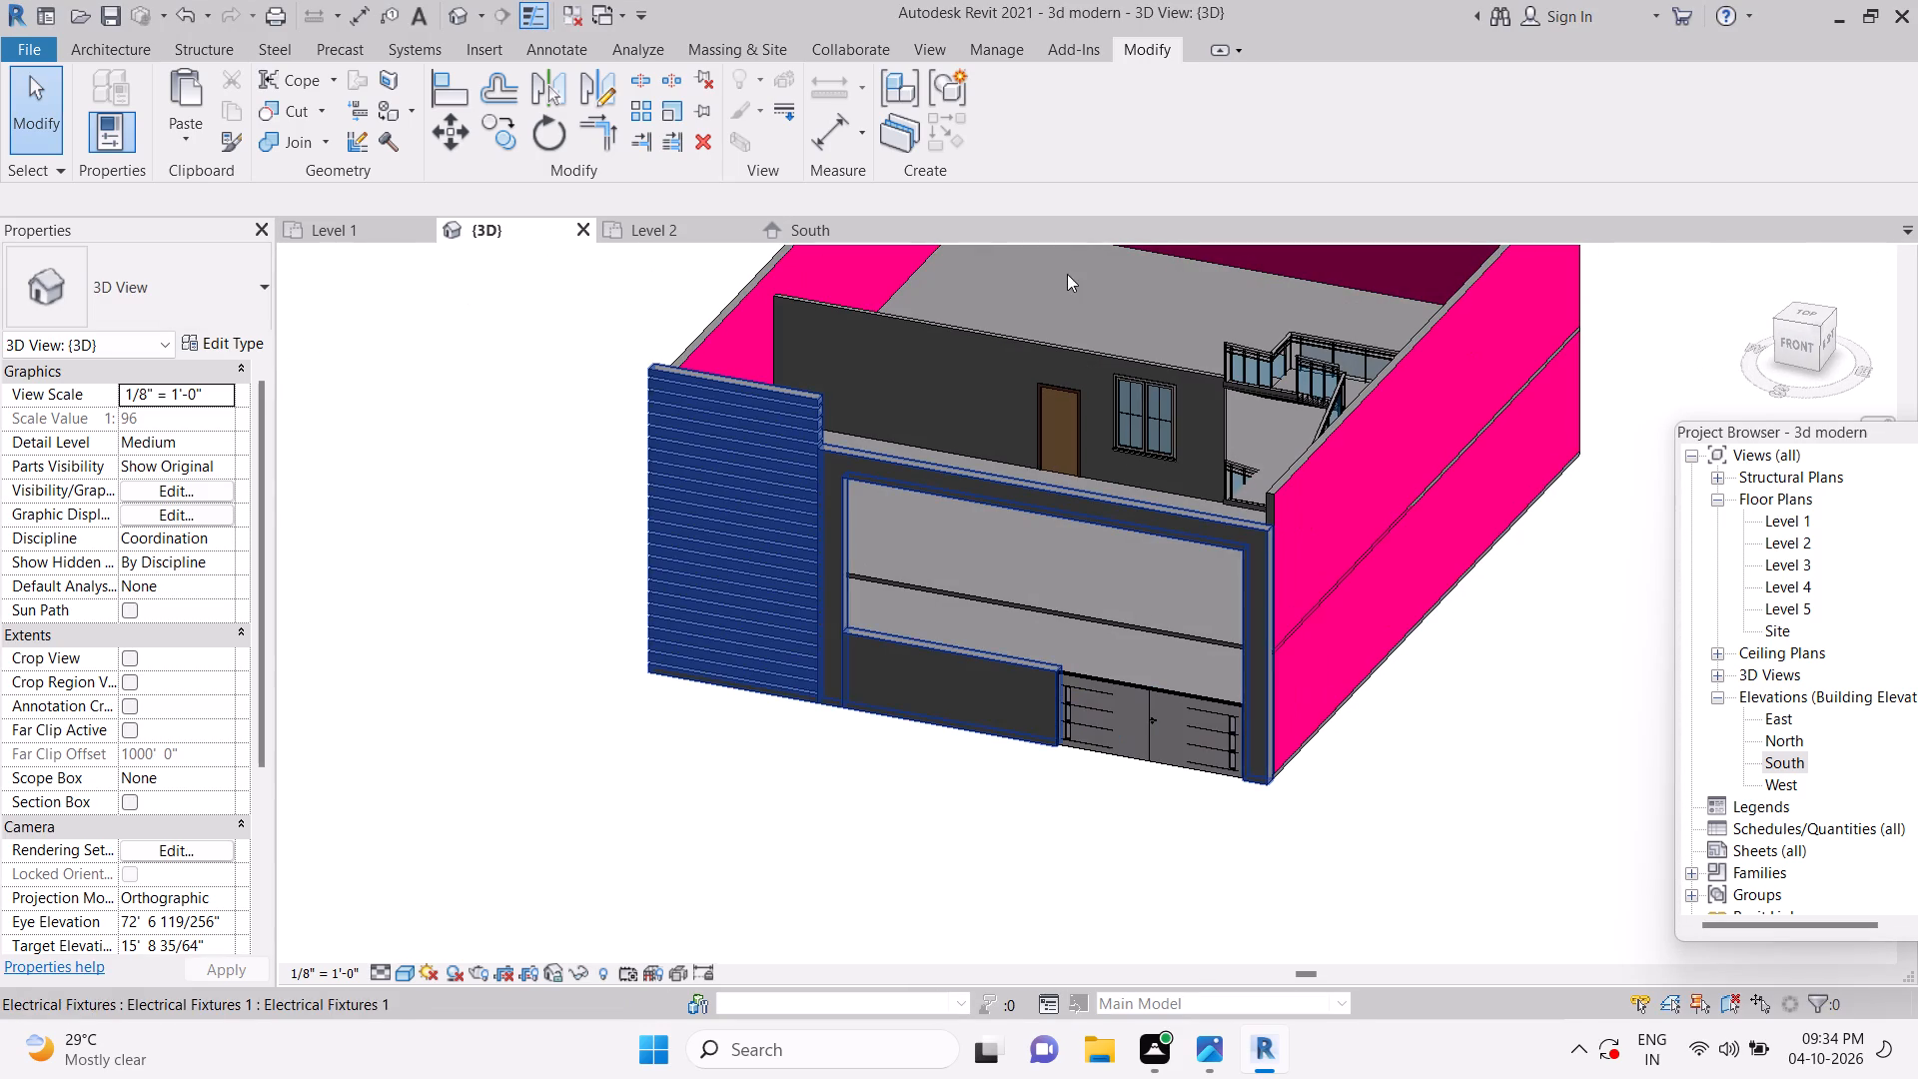
pyautogui.press('Escape')
pyautogui.press('Escape')
pyautogui.press('Escape')
pyautogui.press('Escape')
pyautogui.press('Escape')
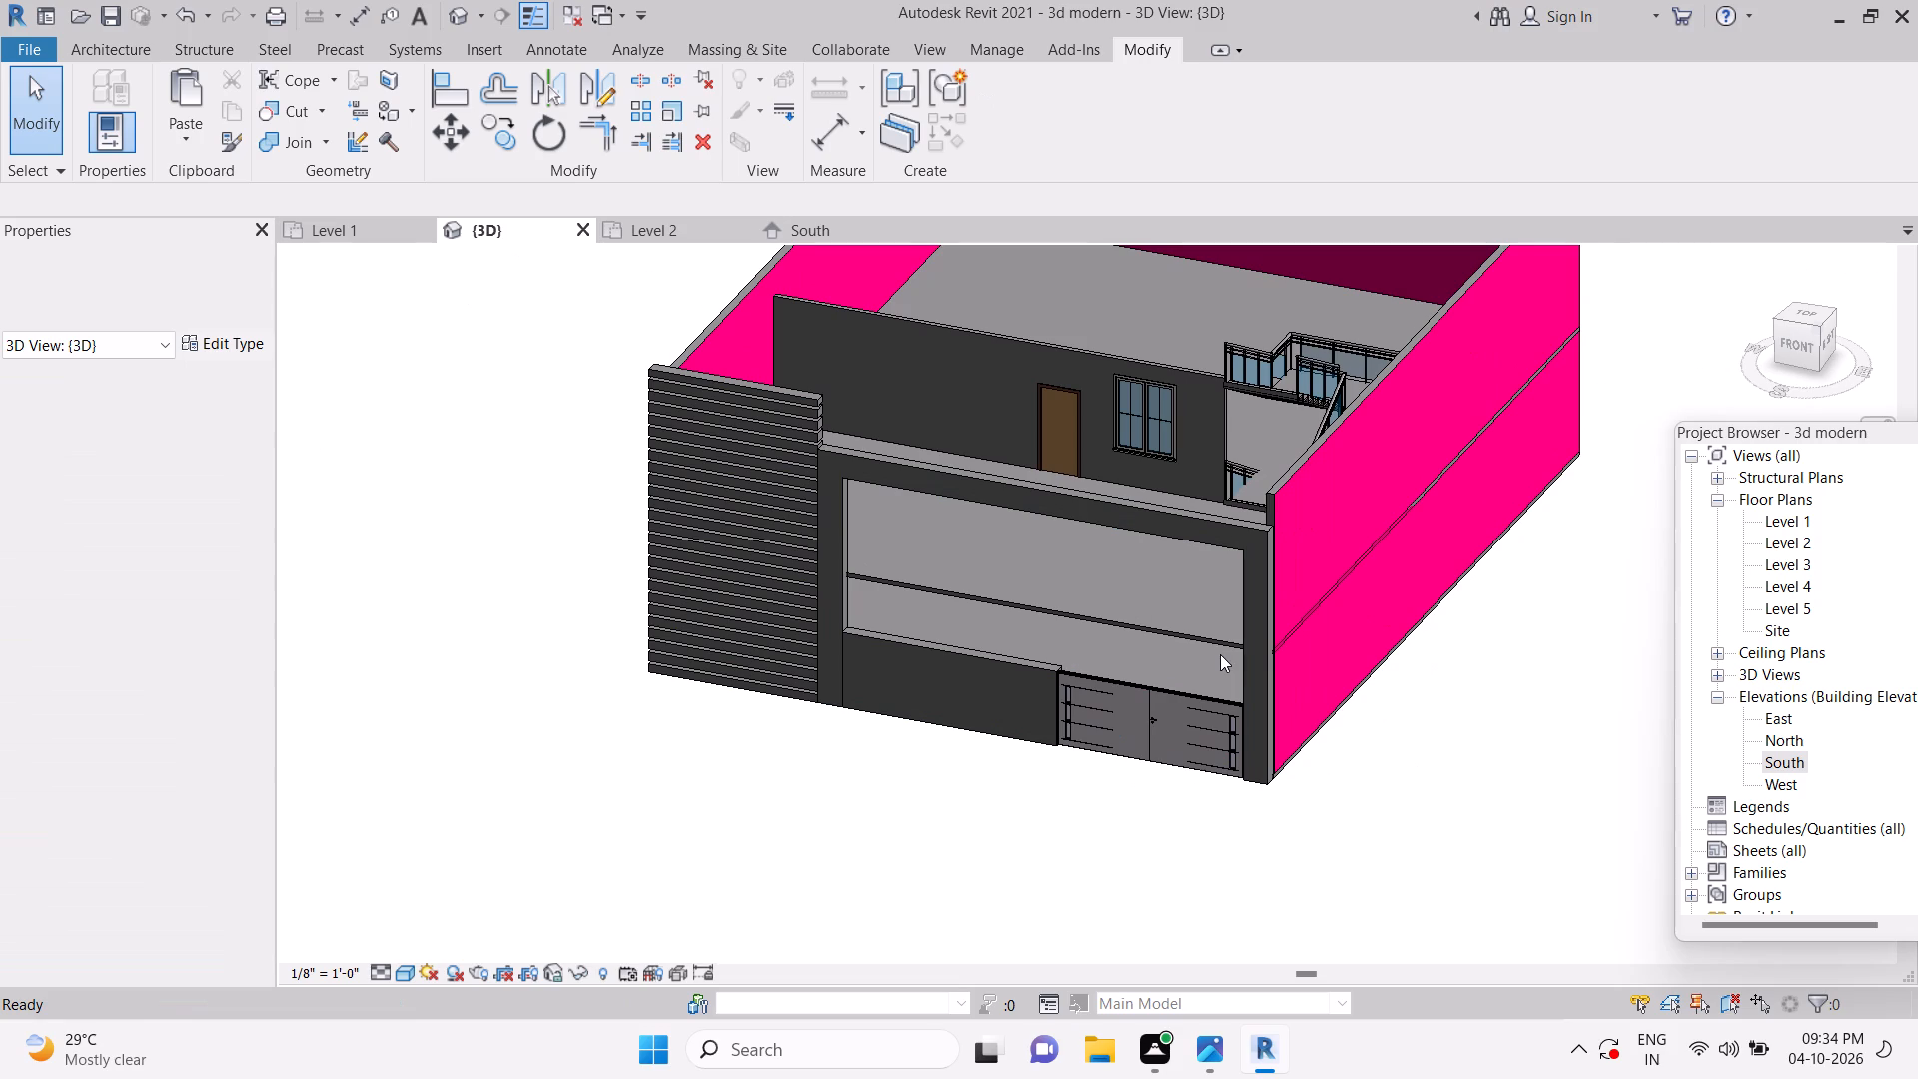
pyautogui.click(1475, 801)
pyautogui.press('Escape')
pyautogui.press('Escape')
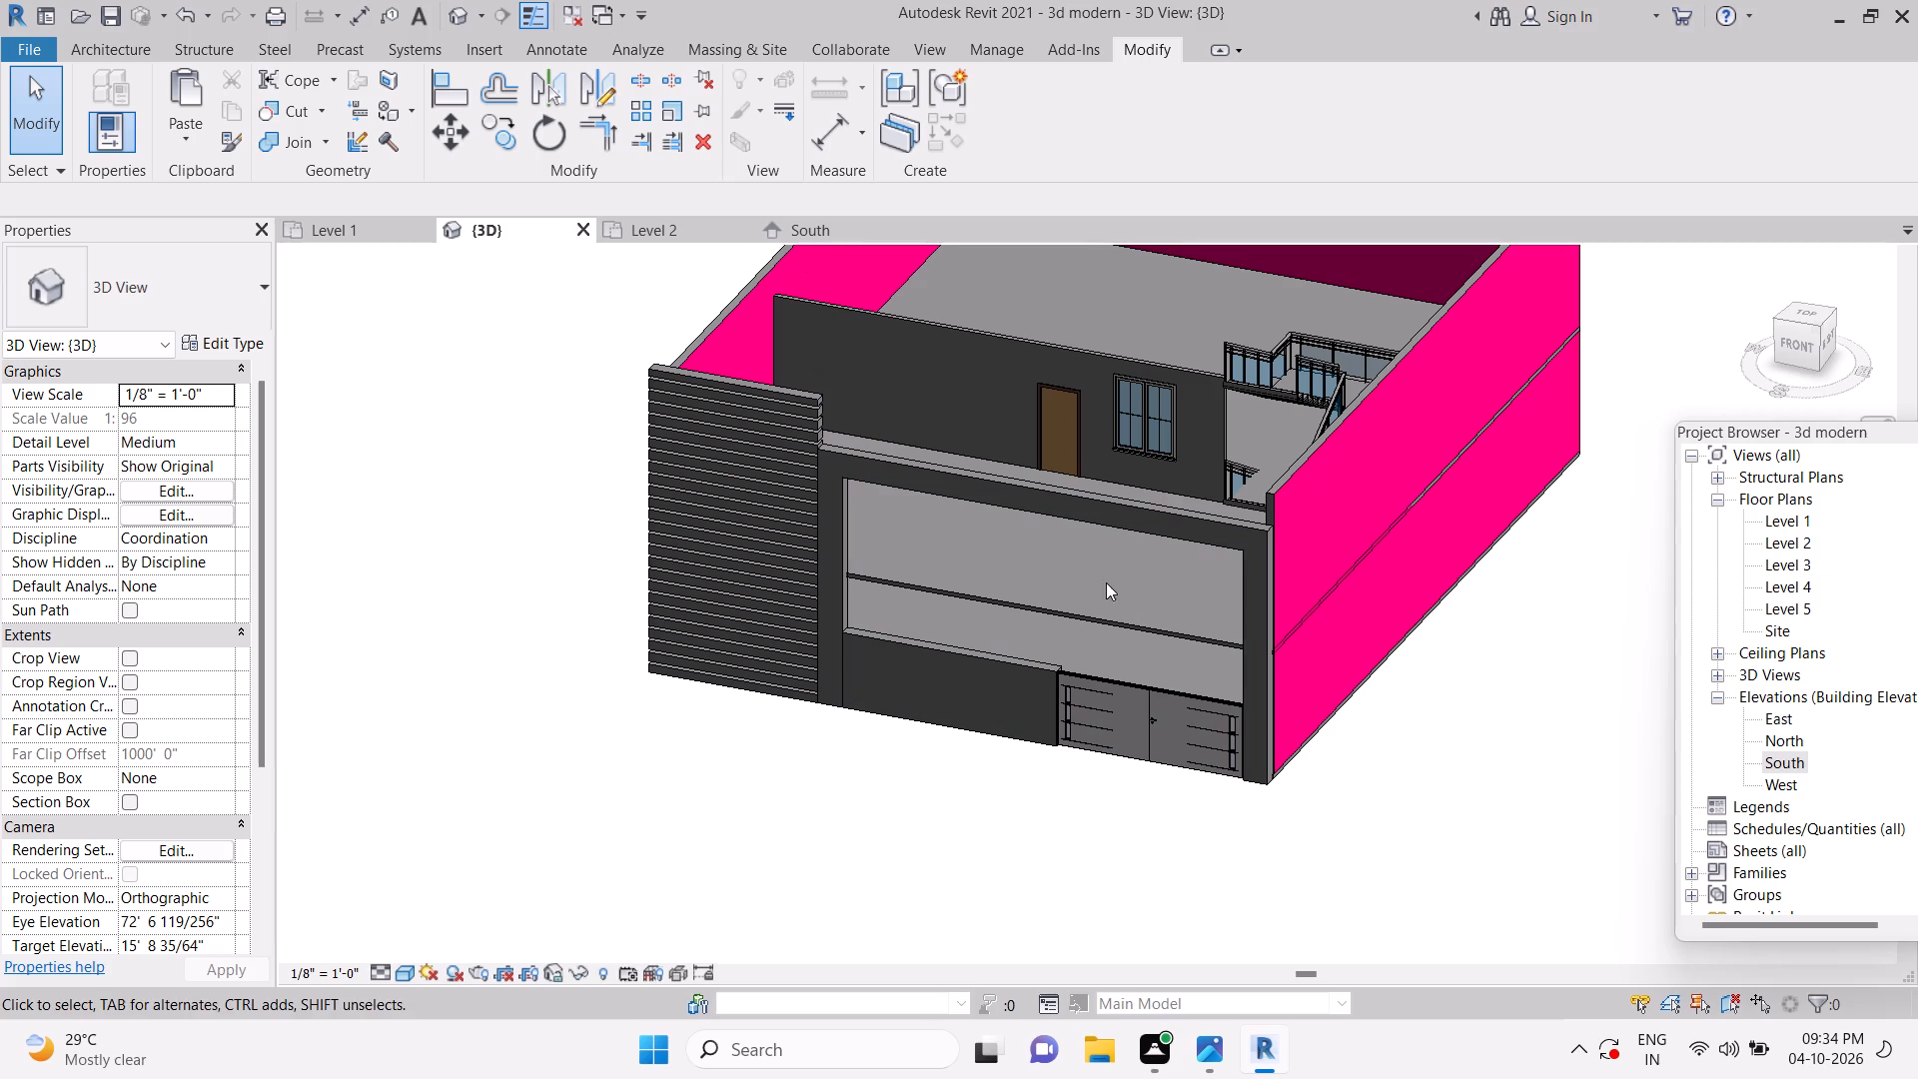
pyautogui.press('Escape')
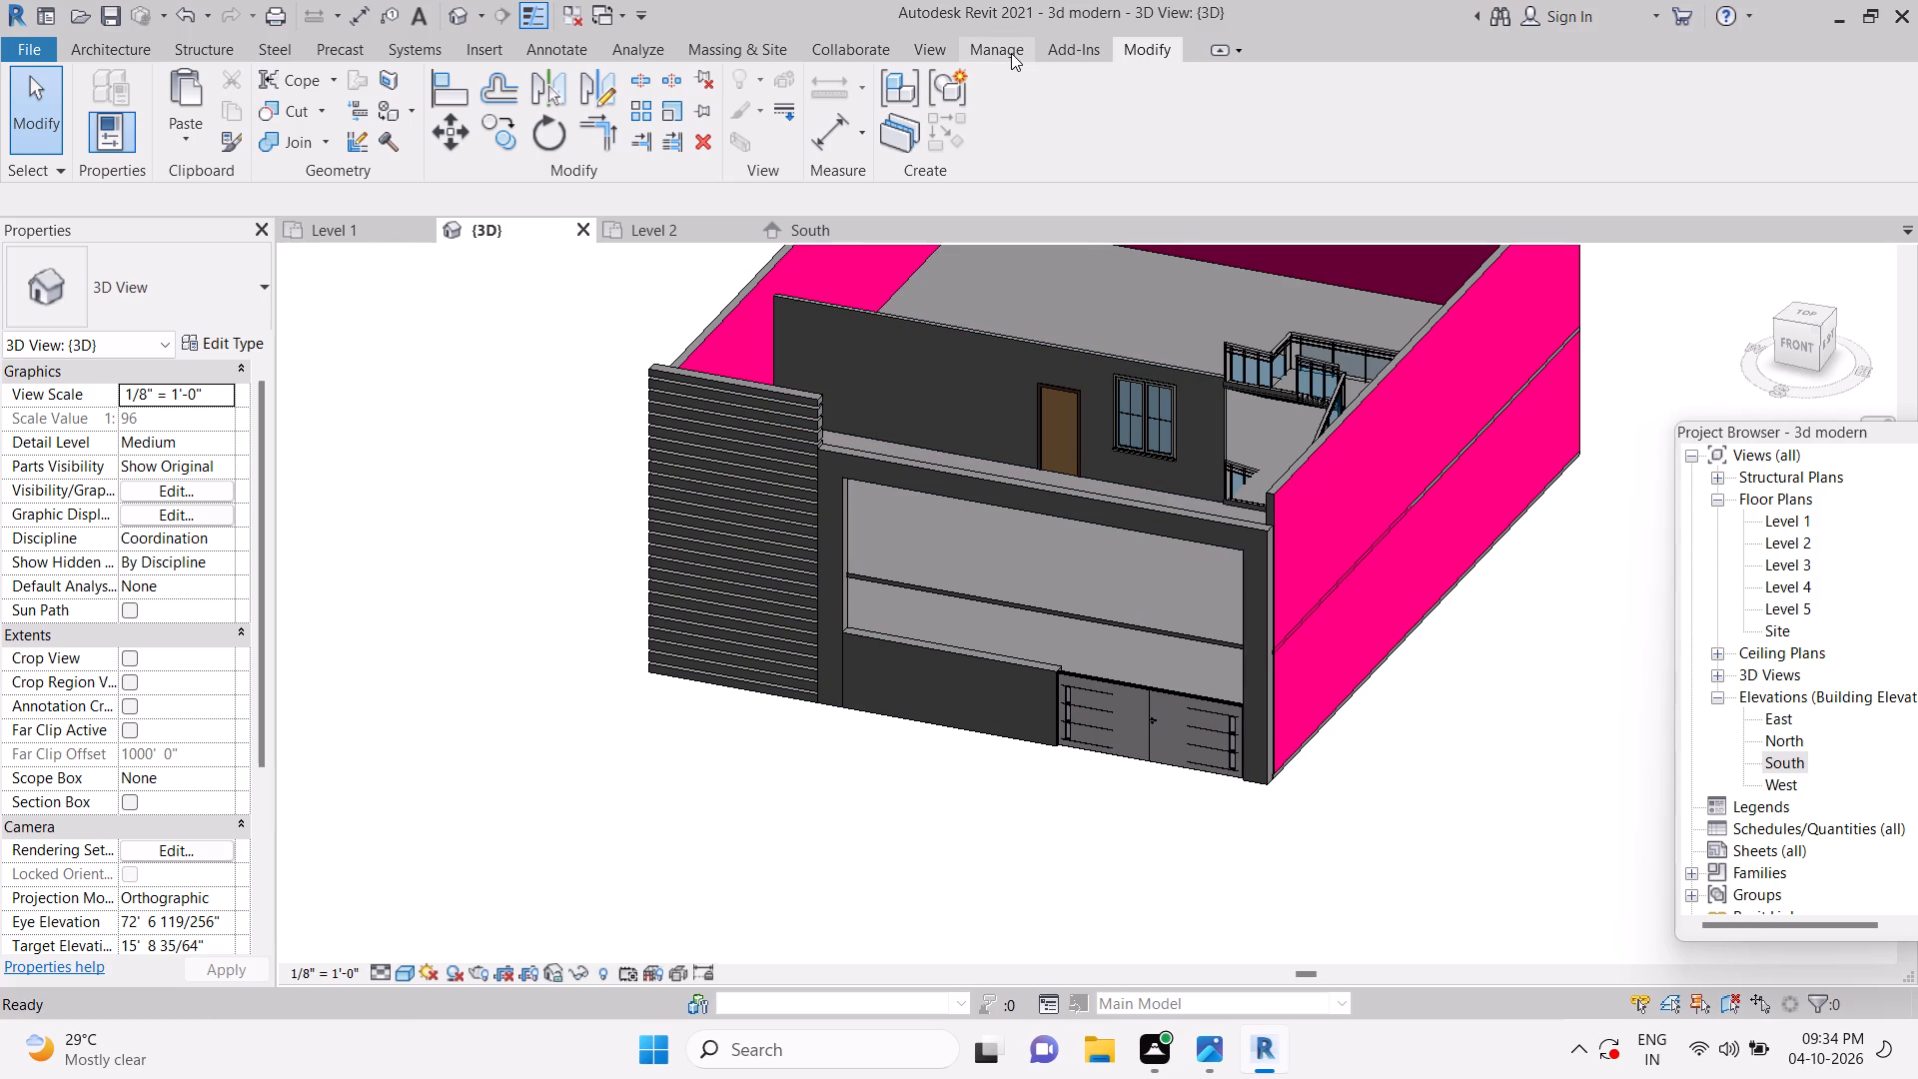
# Open the project's materials for editing.
pyautogui.click(1011, 53)
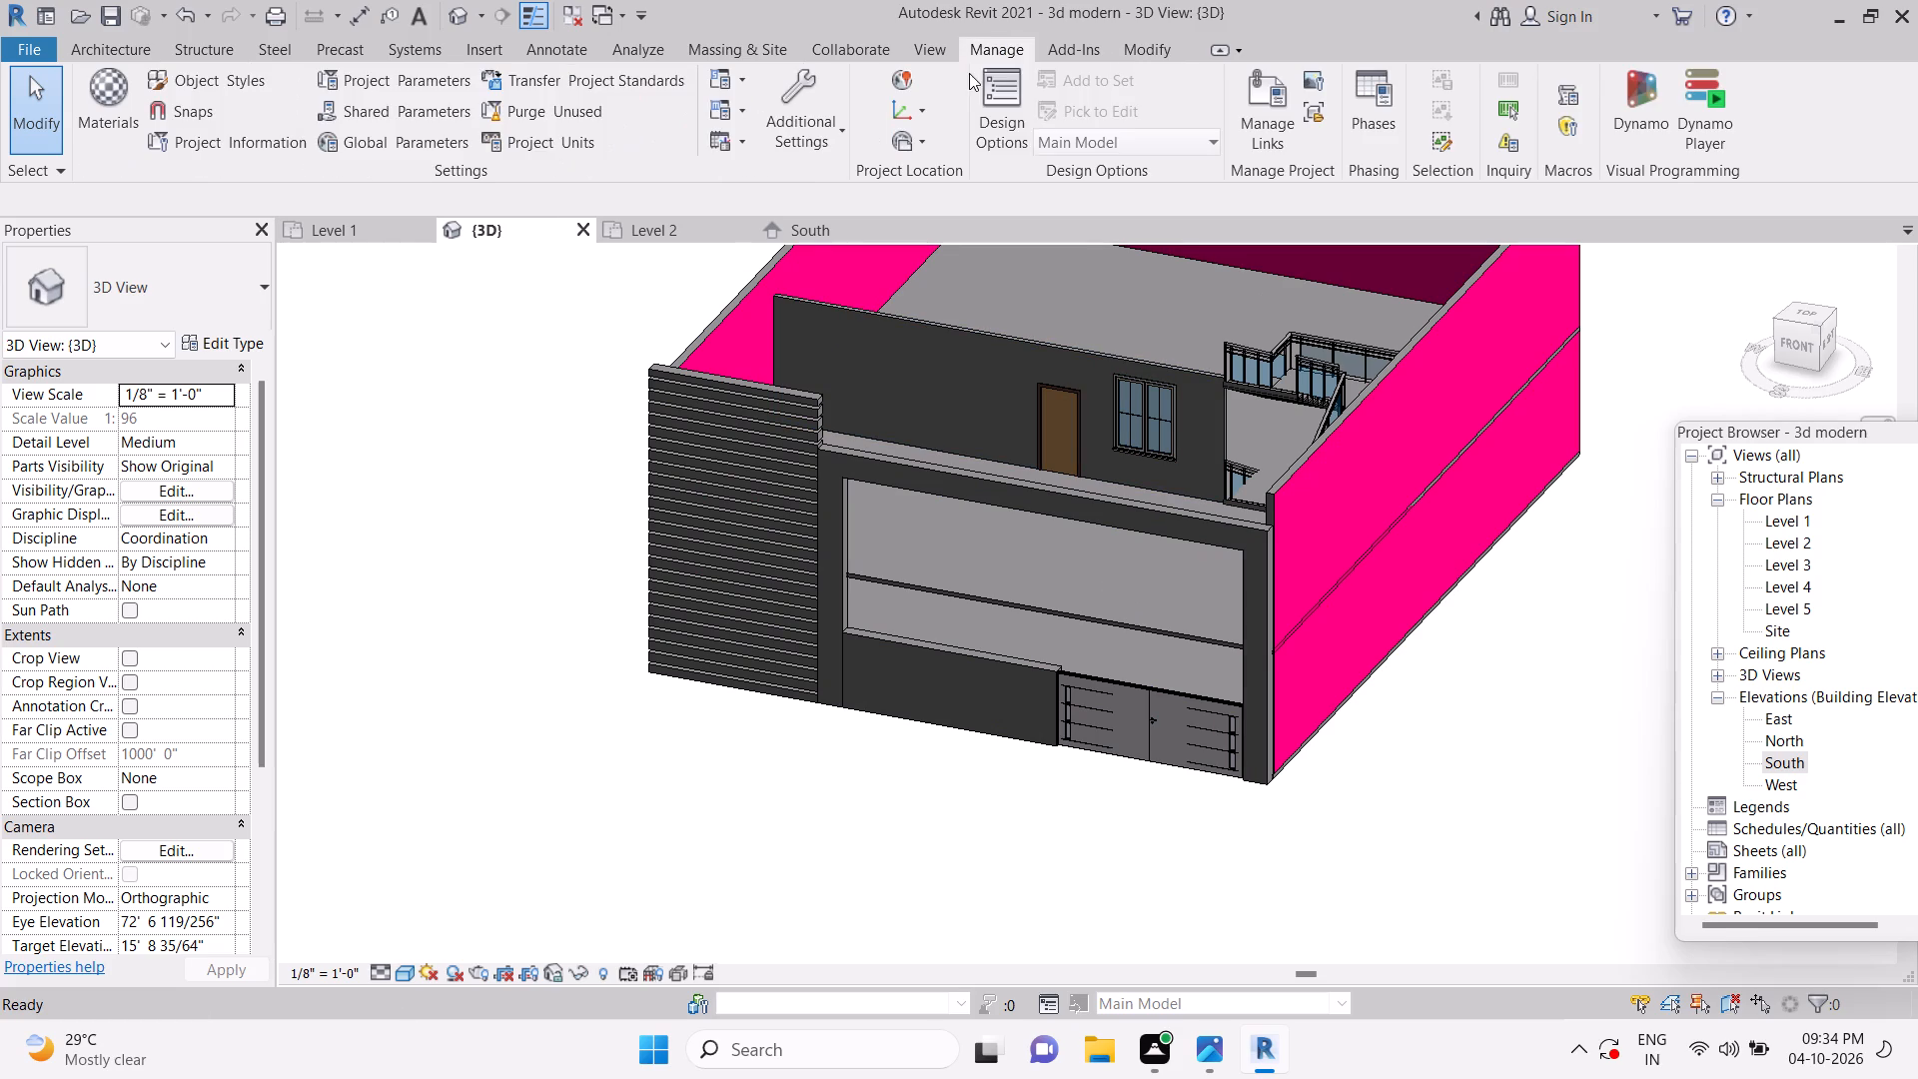
pyautogui.click(116, 108)
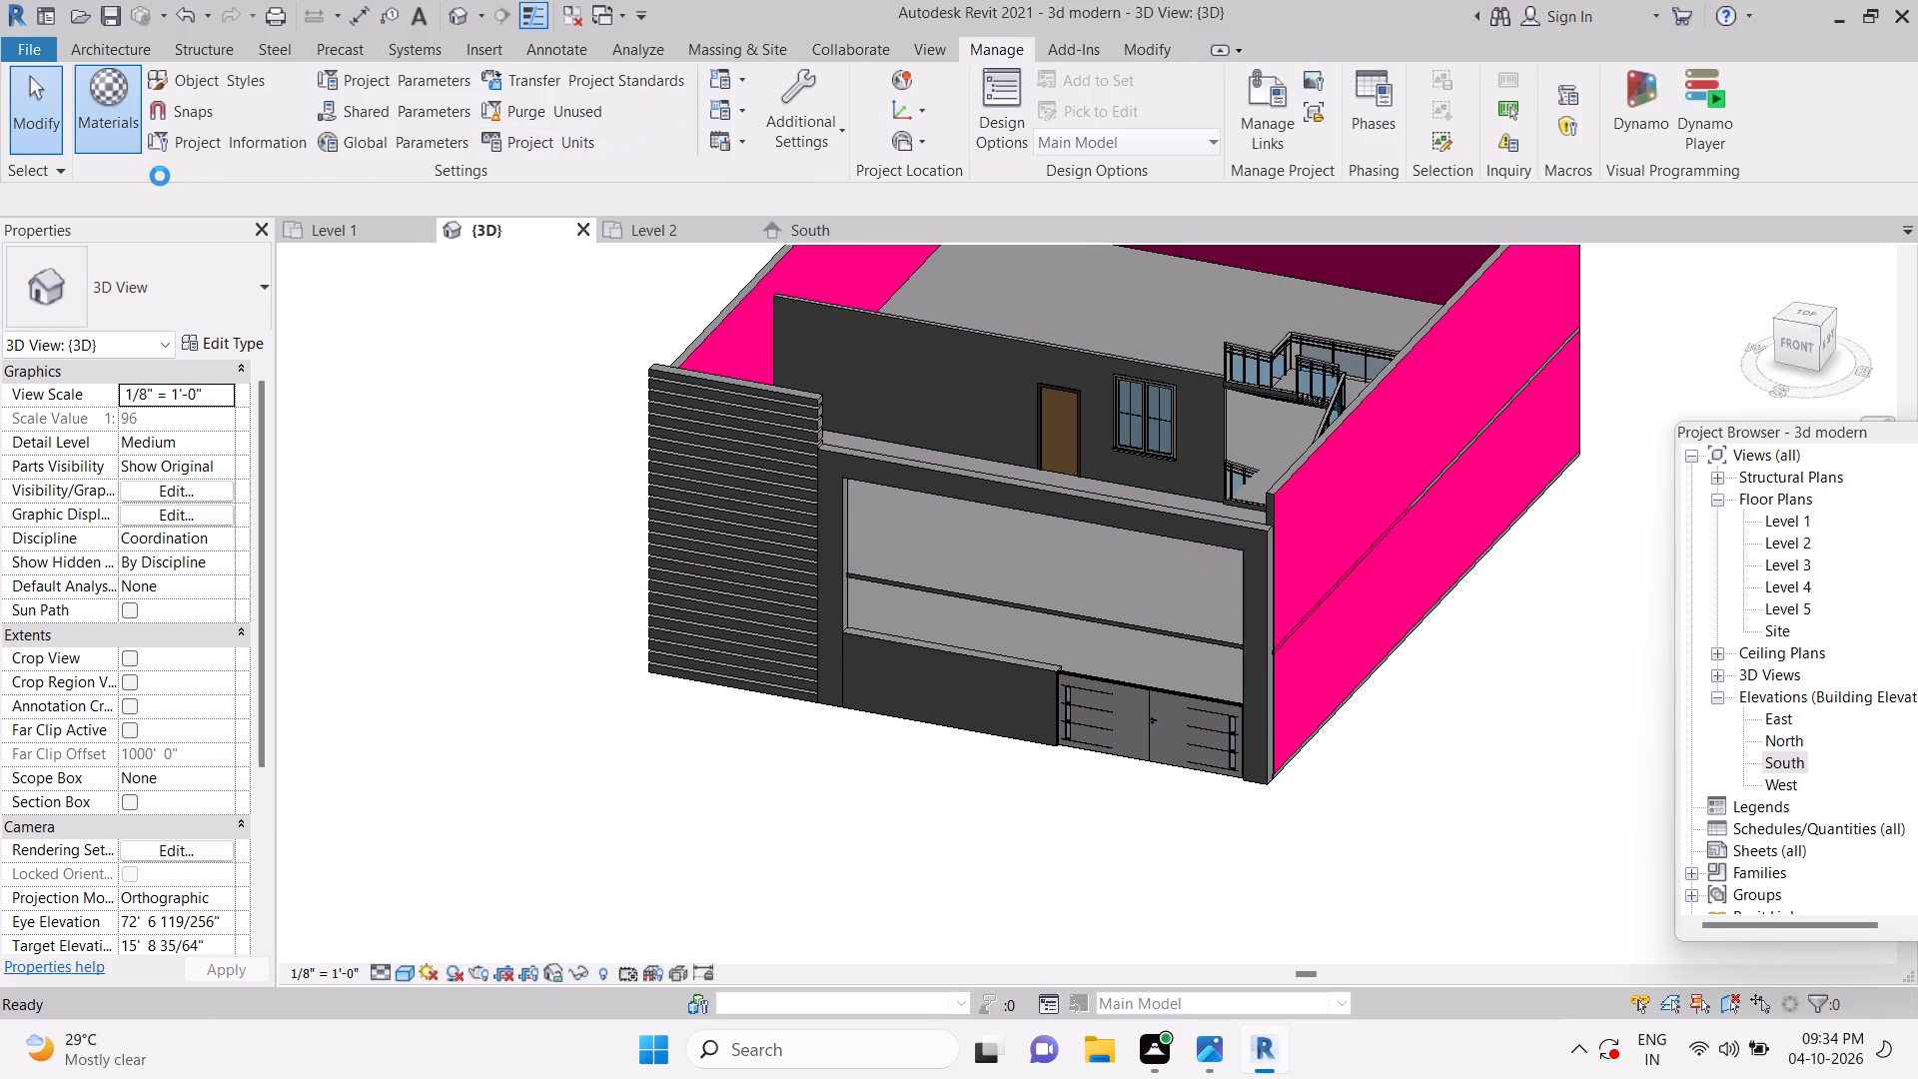
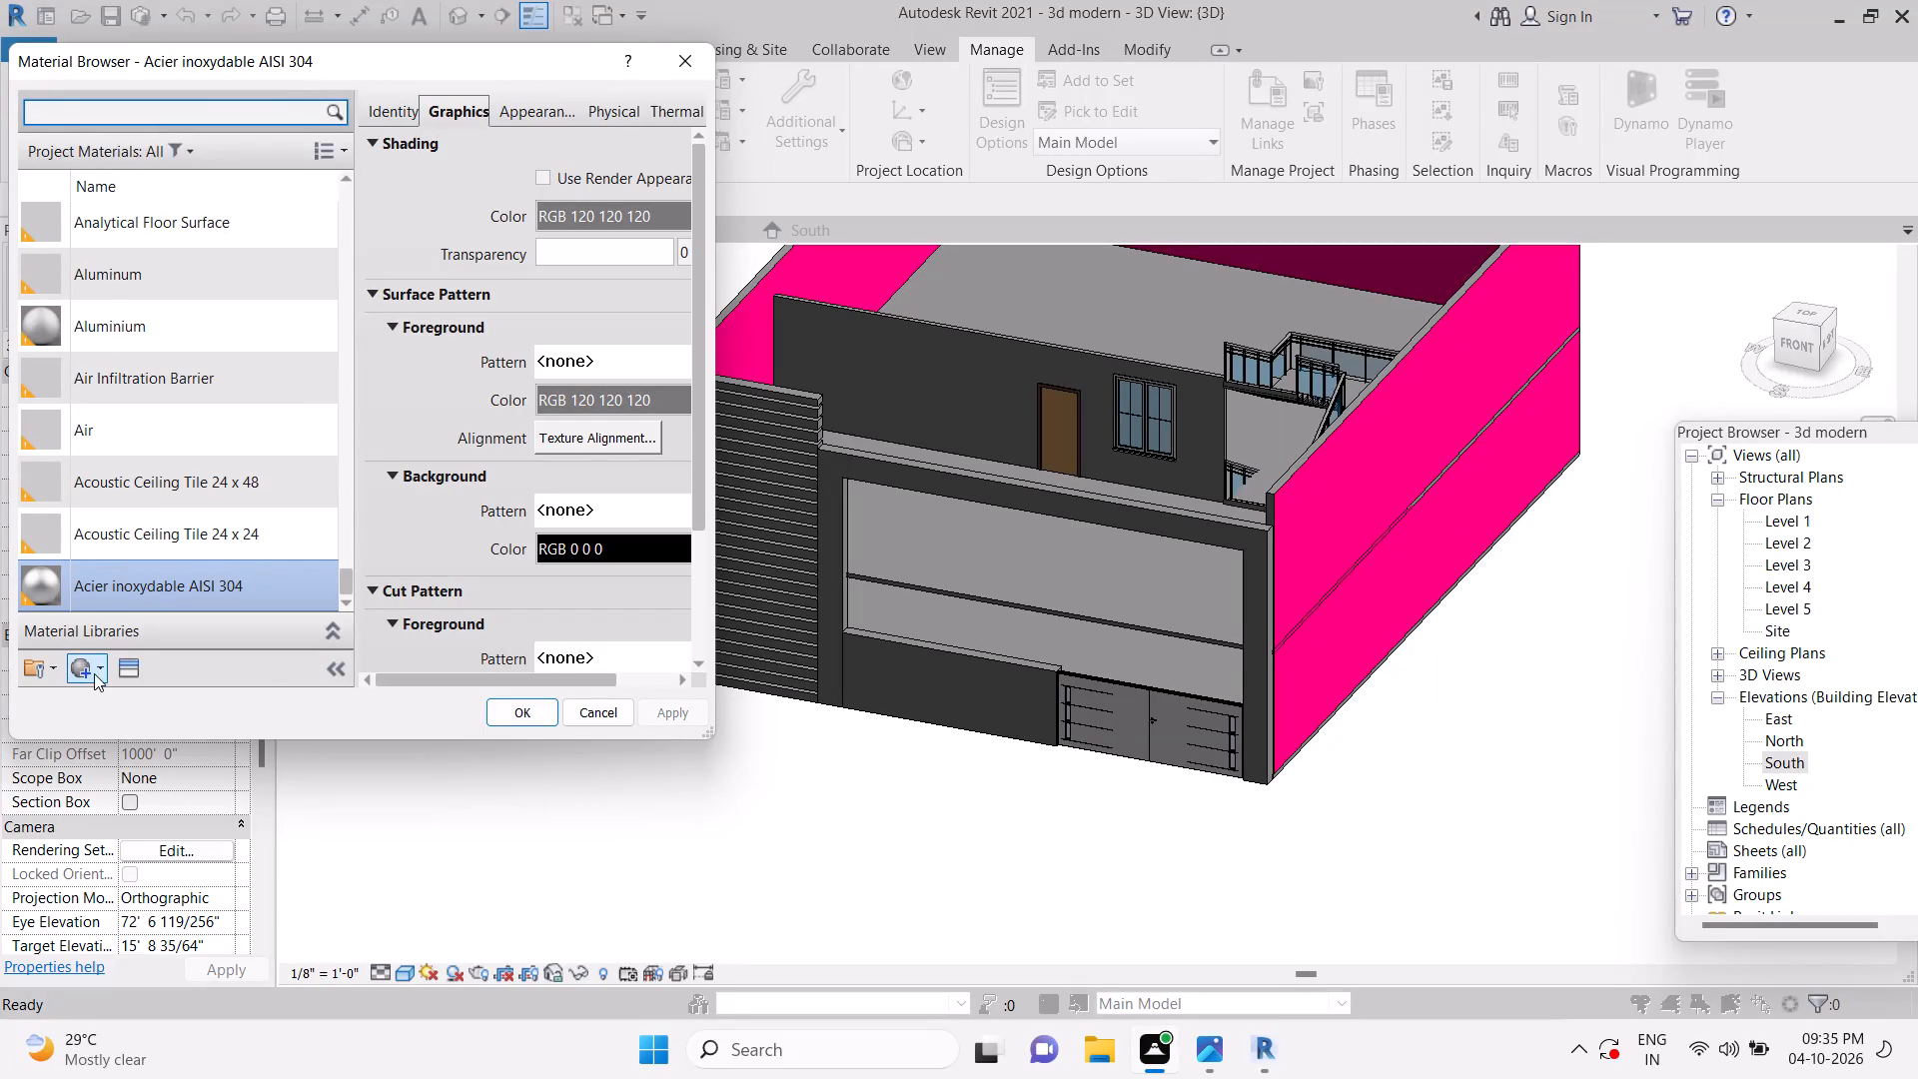
# Create a new project material and name it floor.
pyautogui.click(94, 673)
pyautogui.click(110, 695)
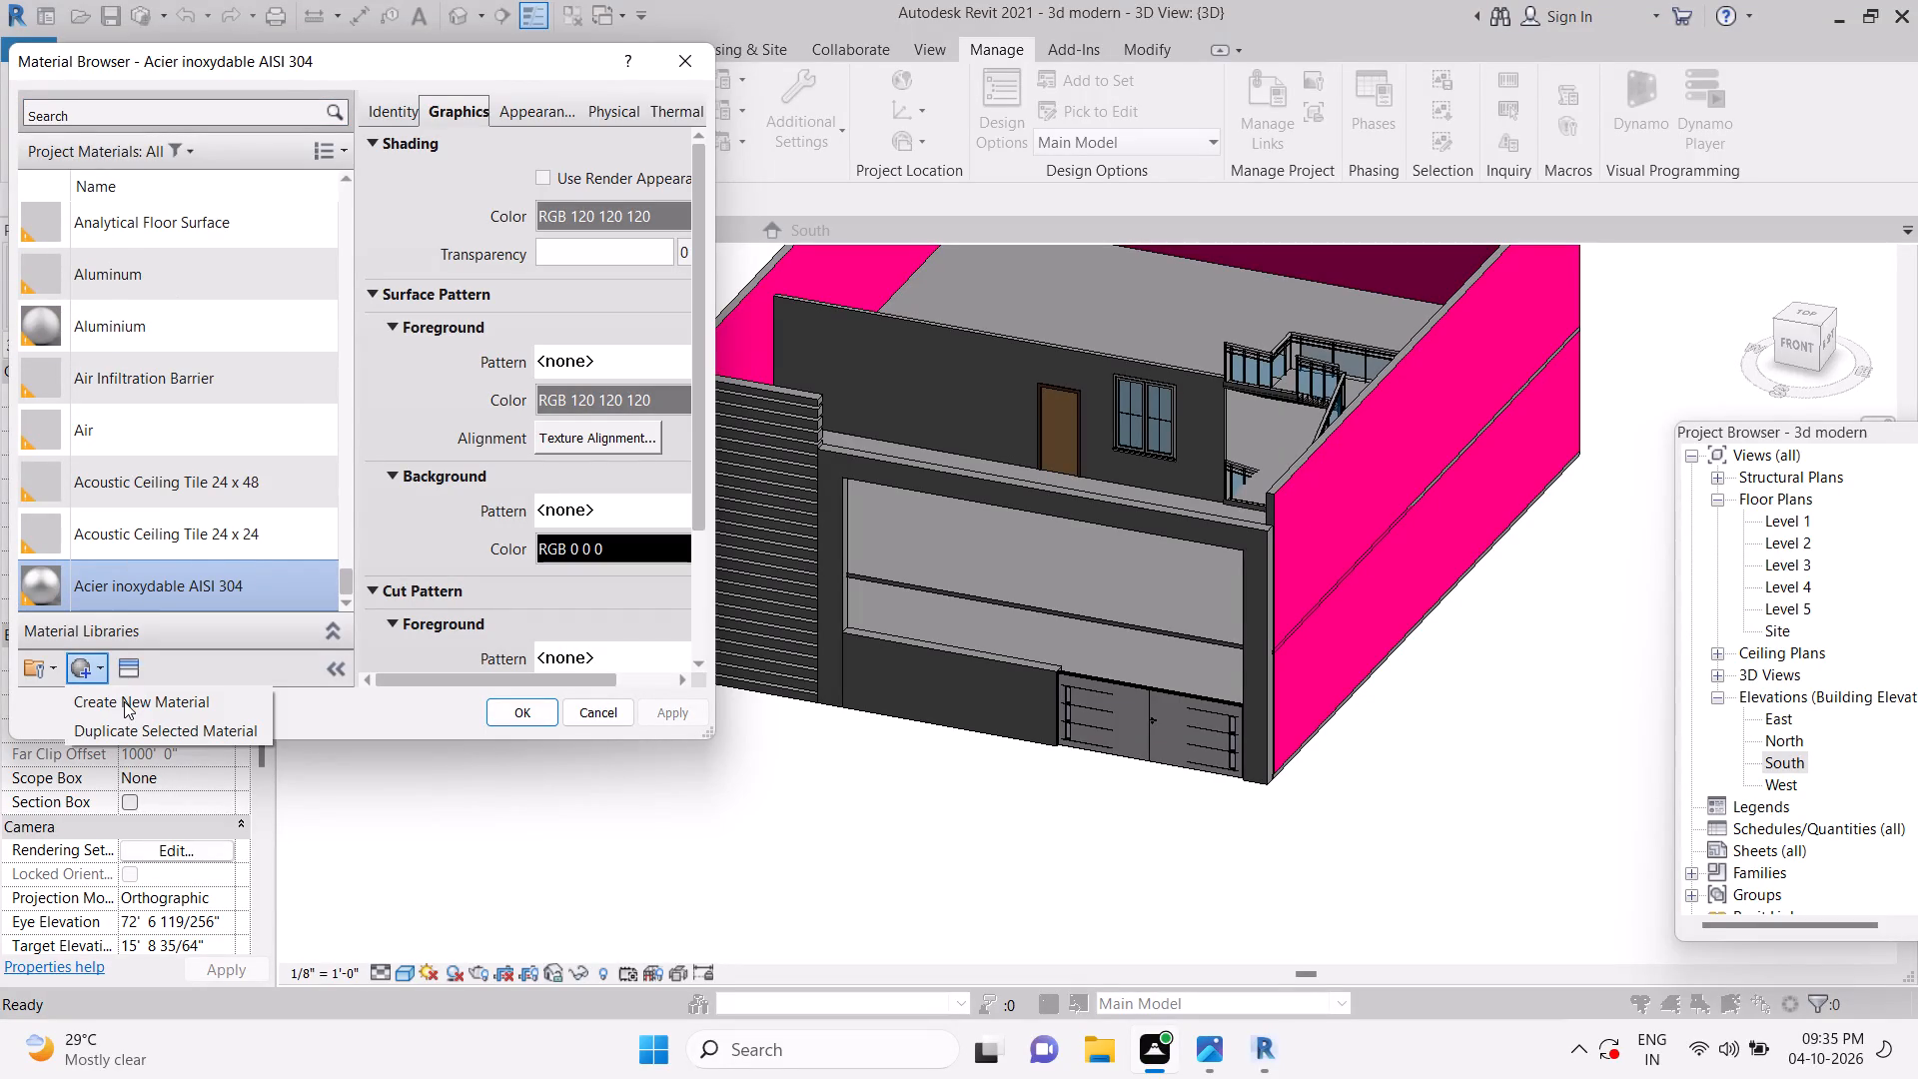
pyautogui.click(124, 701)
pyautogui.rightClick(147, 417)
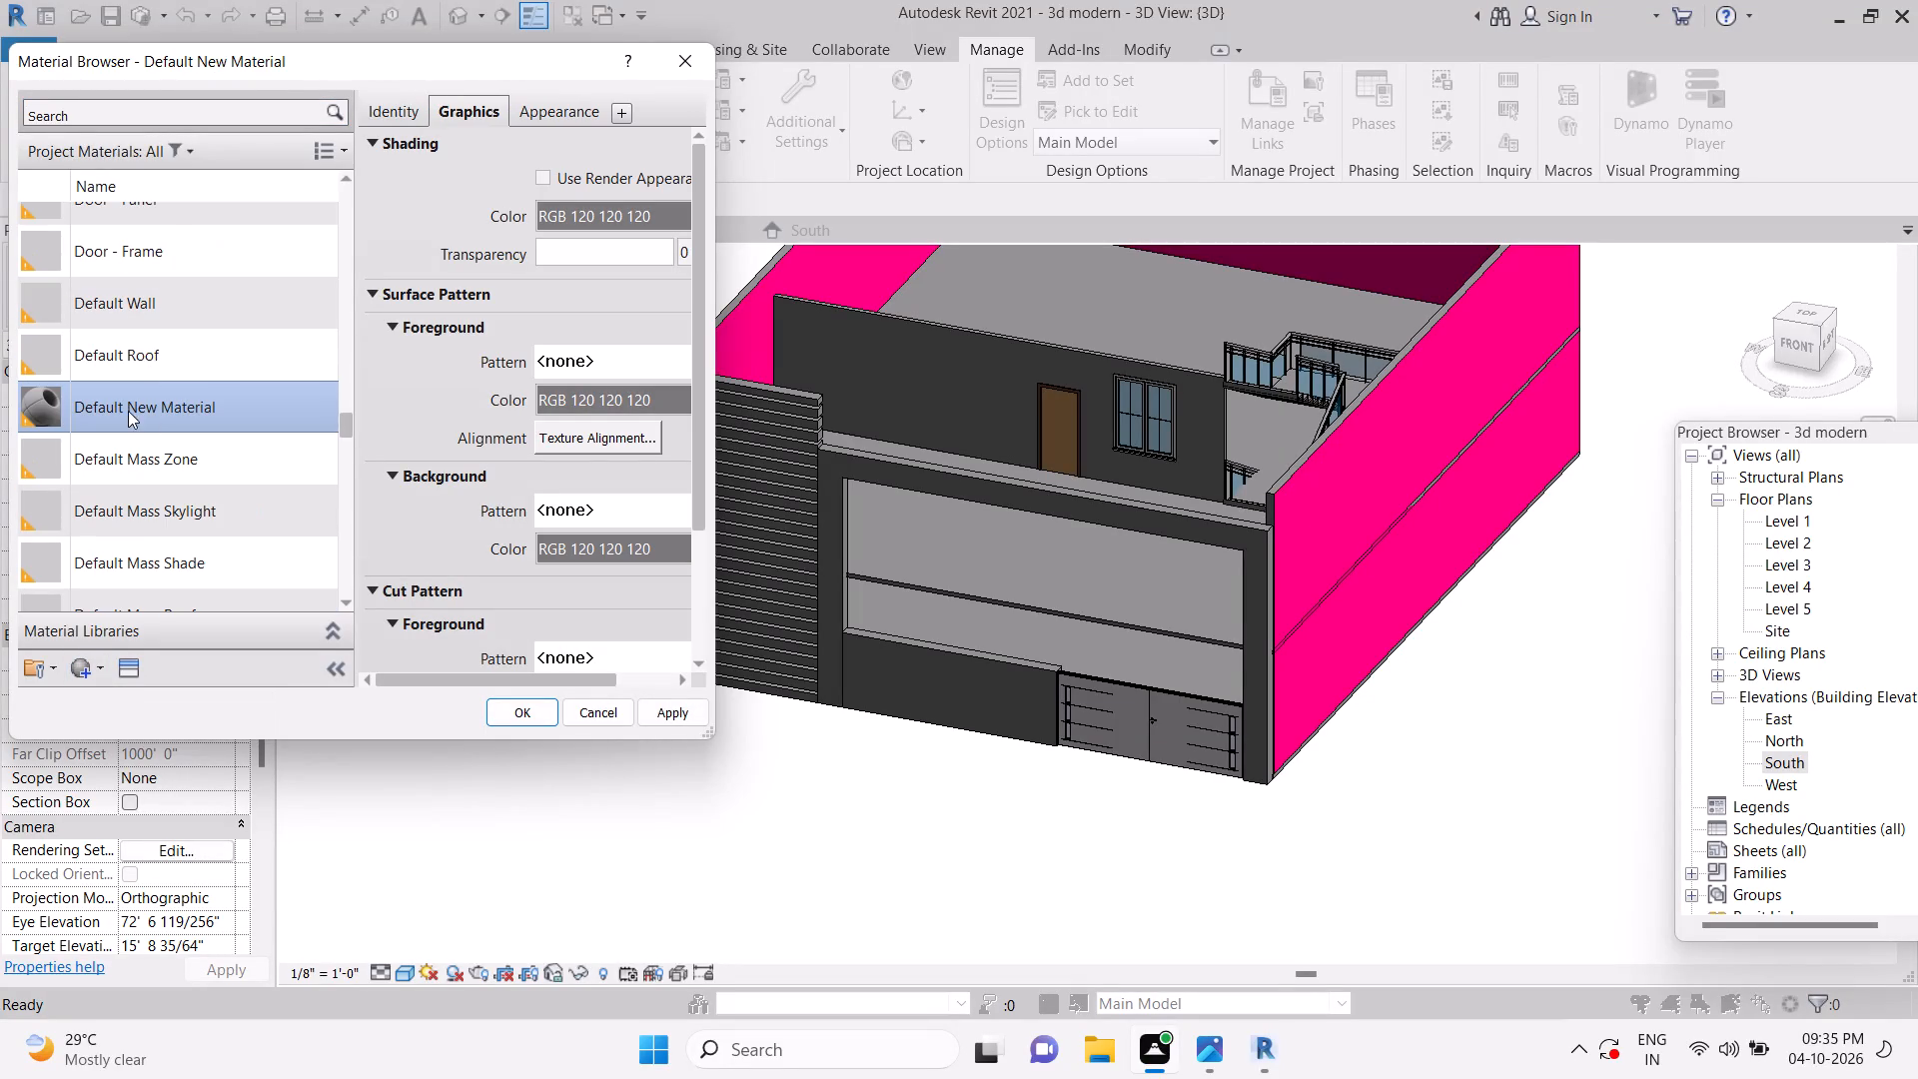
pyautogui.rightClick(199, 402)
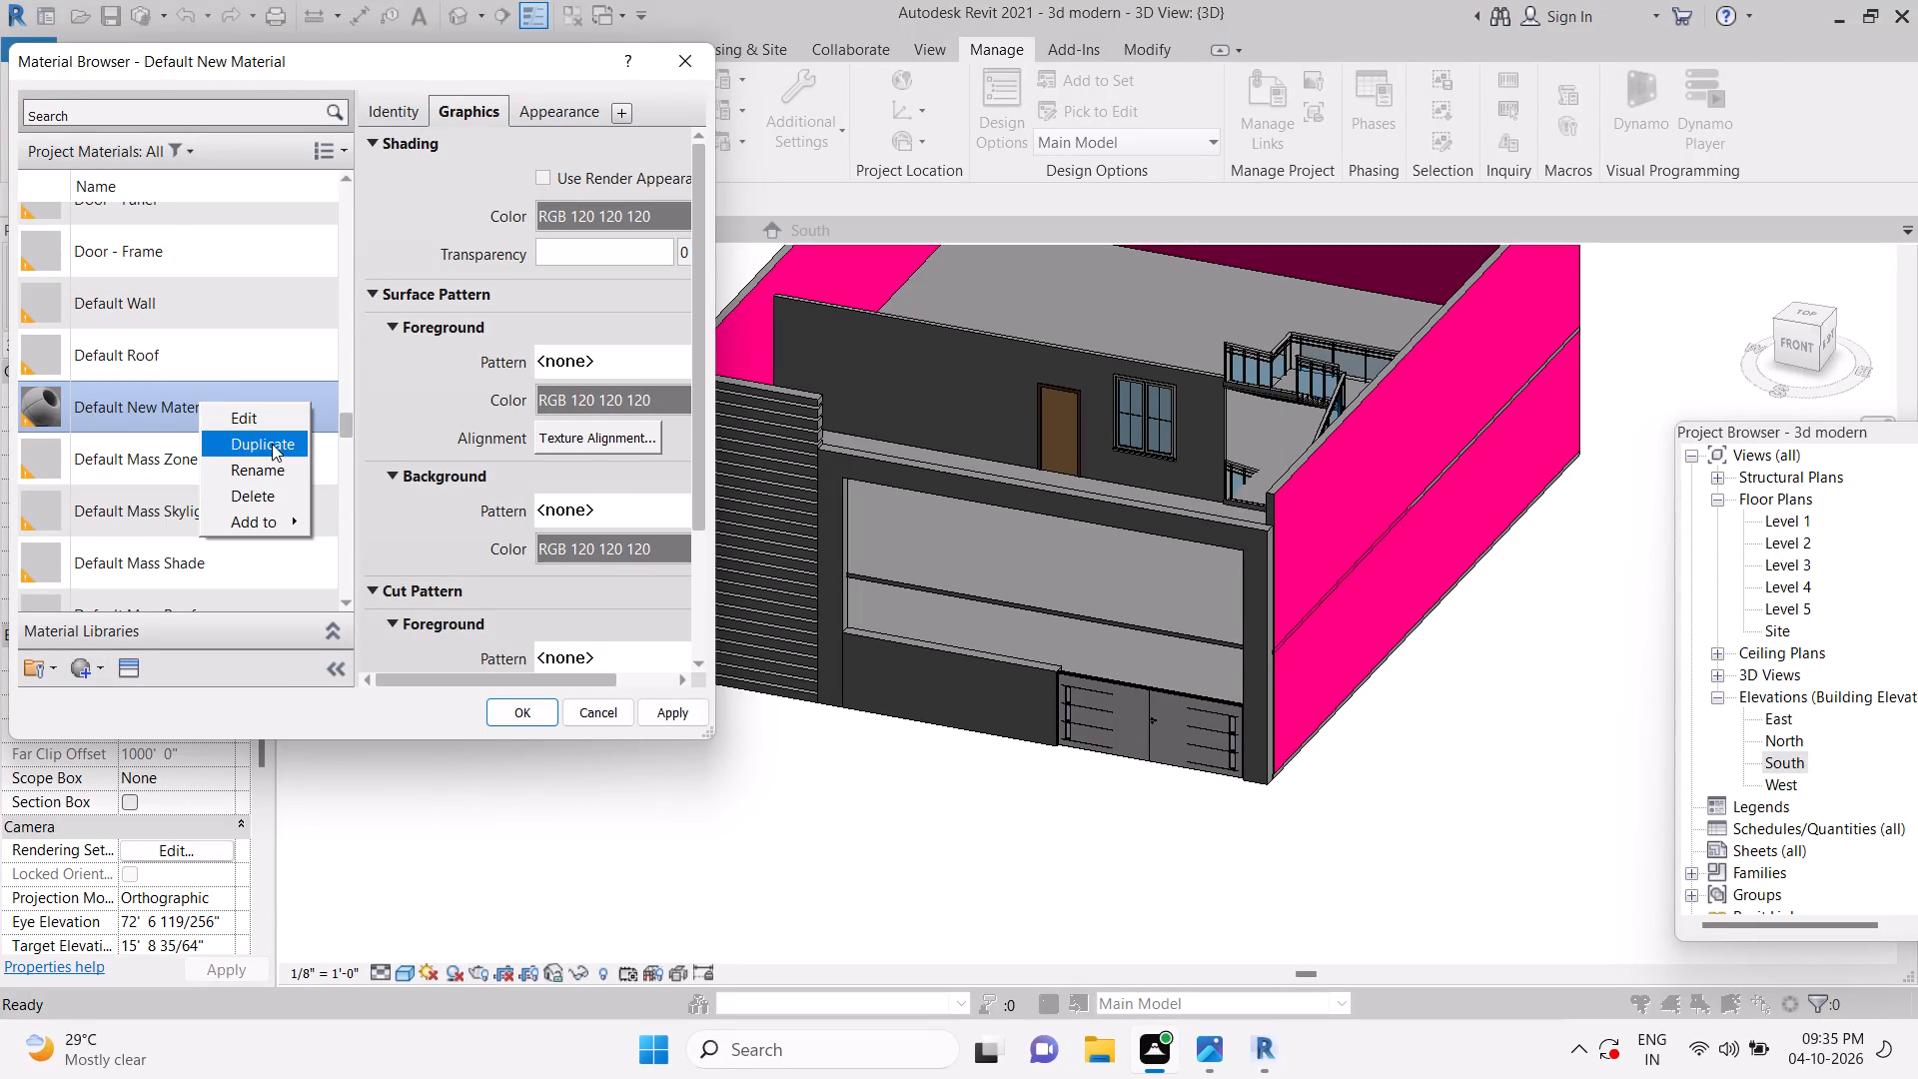
pyautogui.click(256, 464)
pyautogui.write('floor')
# Set the floor material's generic appearance colour to red, RGB 255 0 0.
pyautogui.click(568, 122)
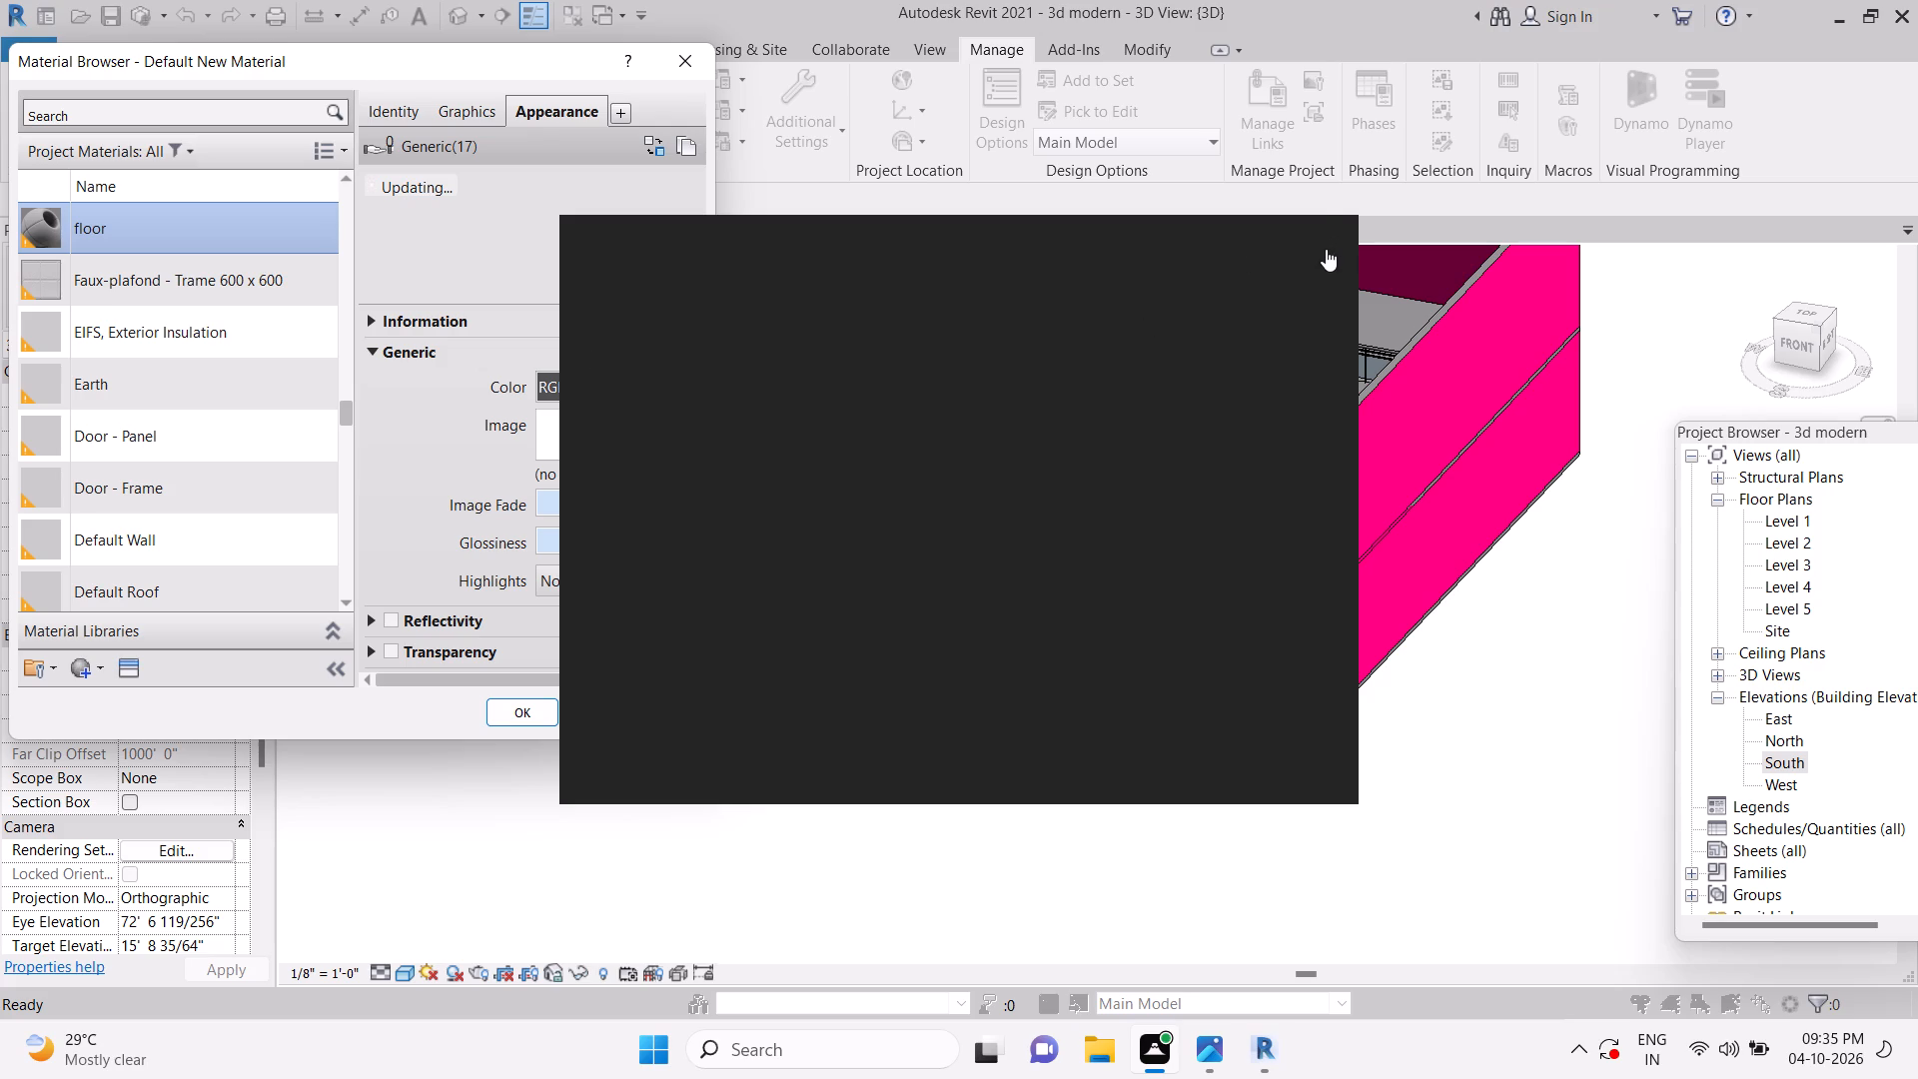
pyautogui.click(1326, 250)
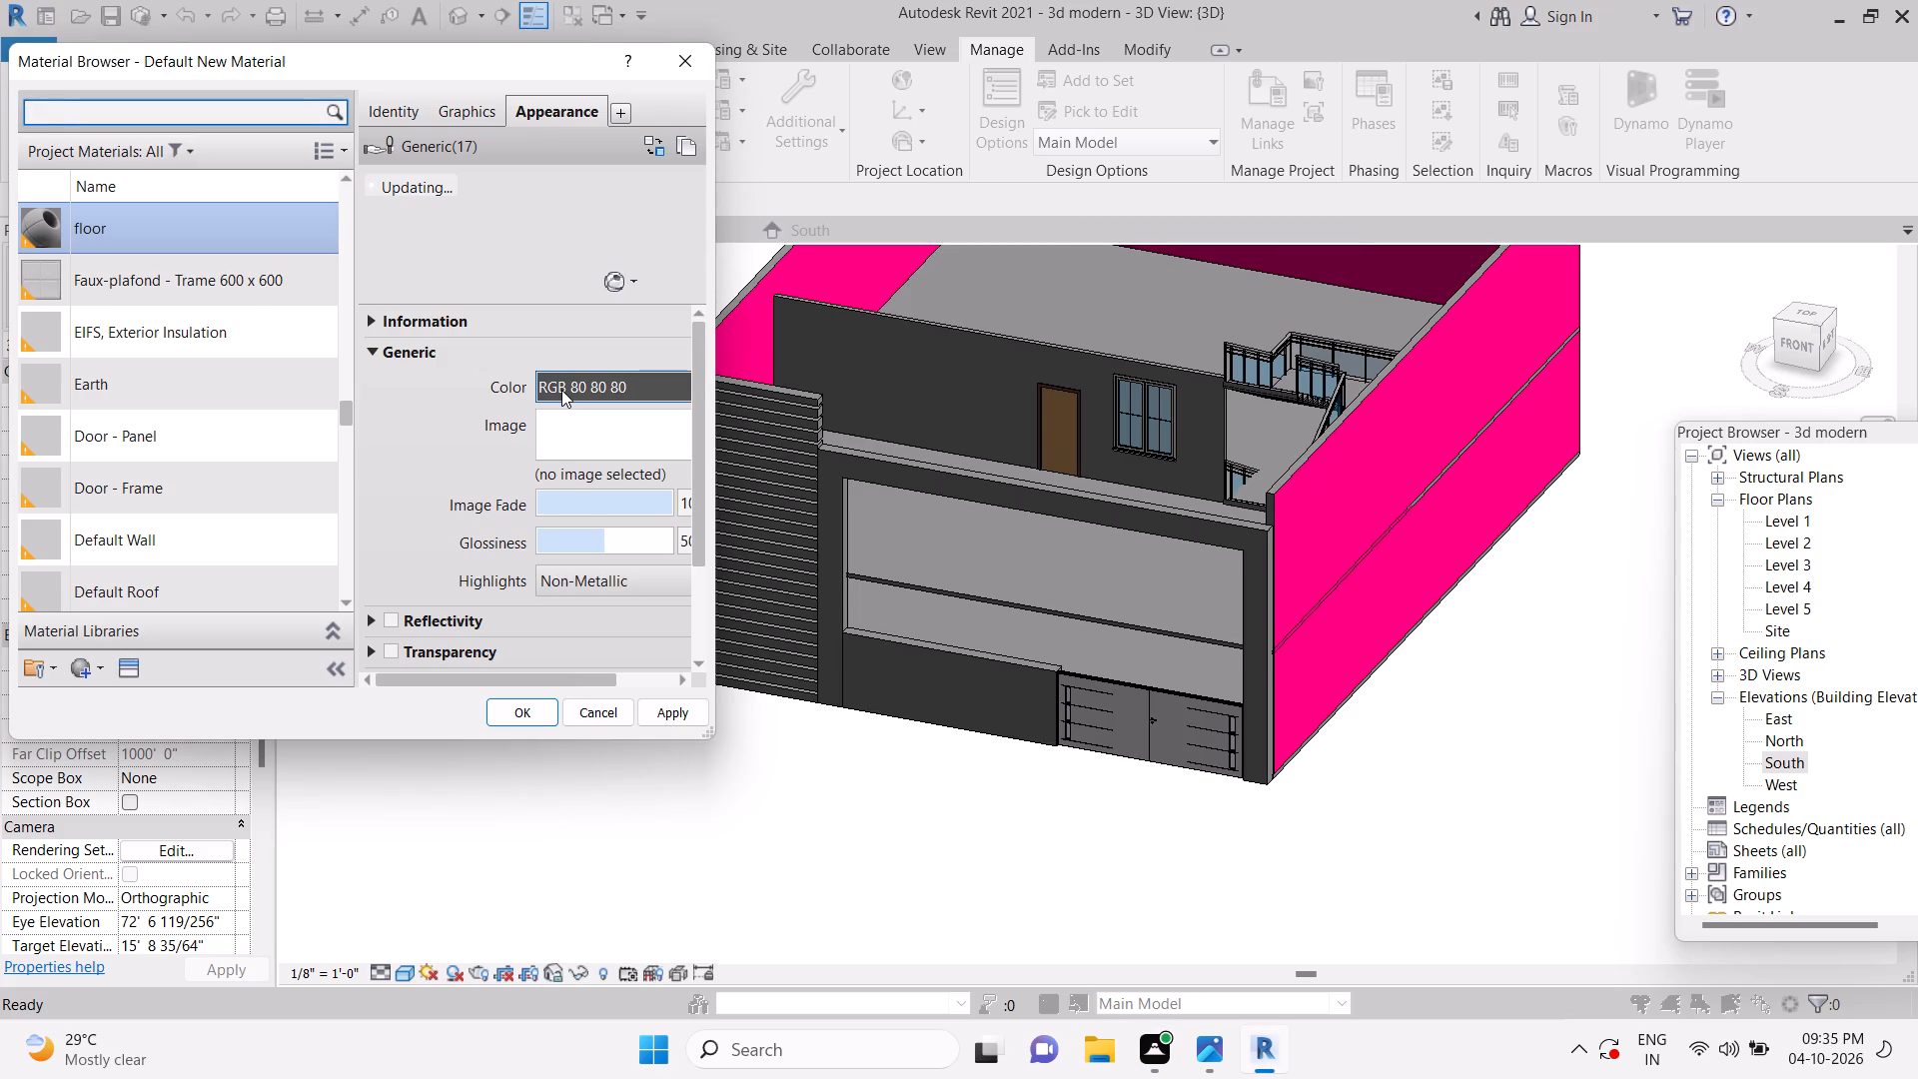
pyautogui.click(561, 391)
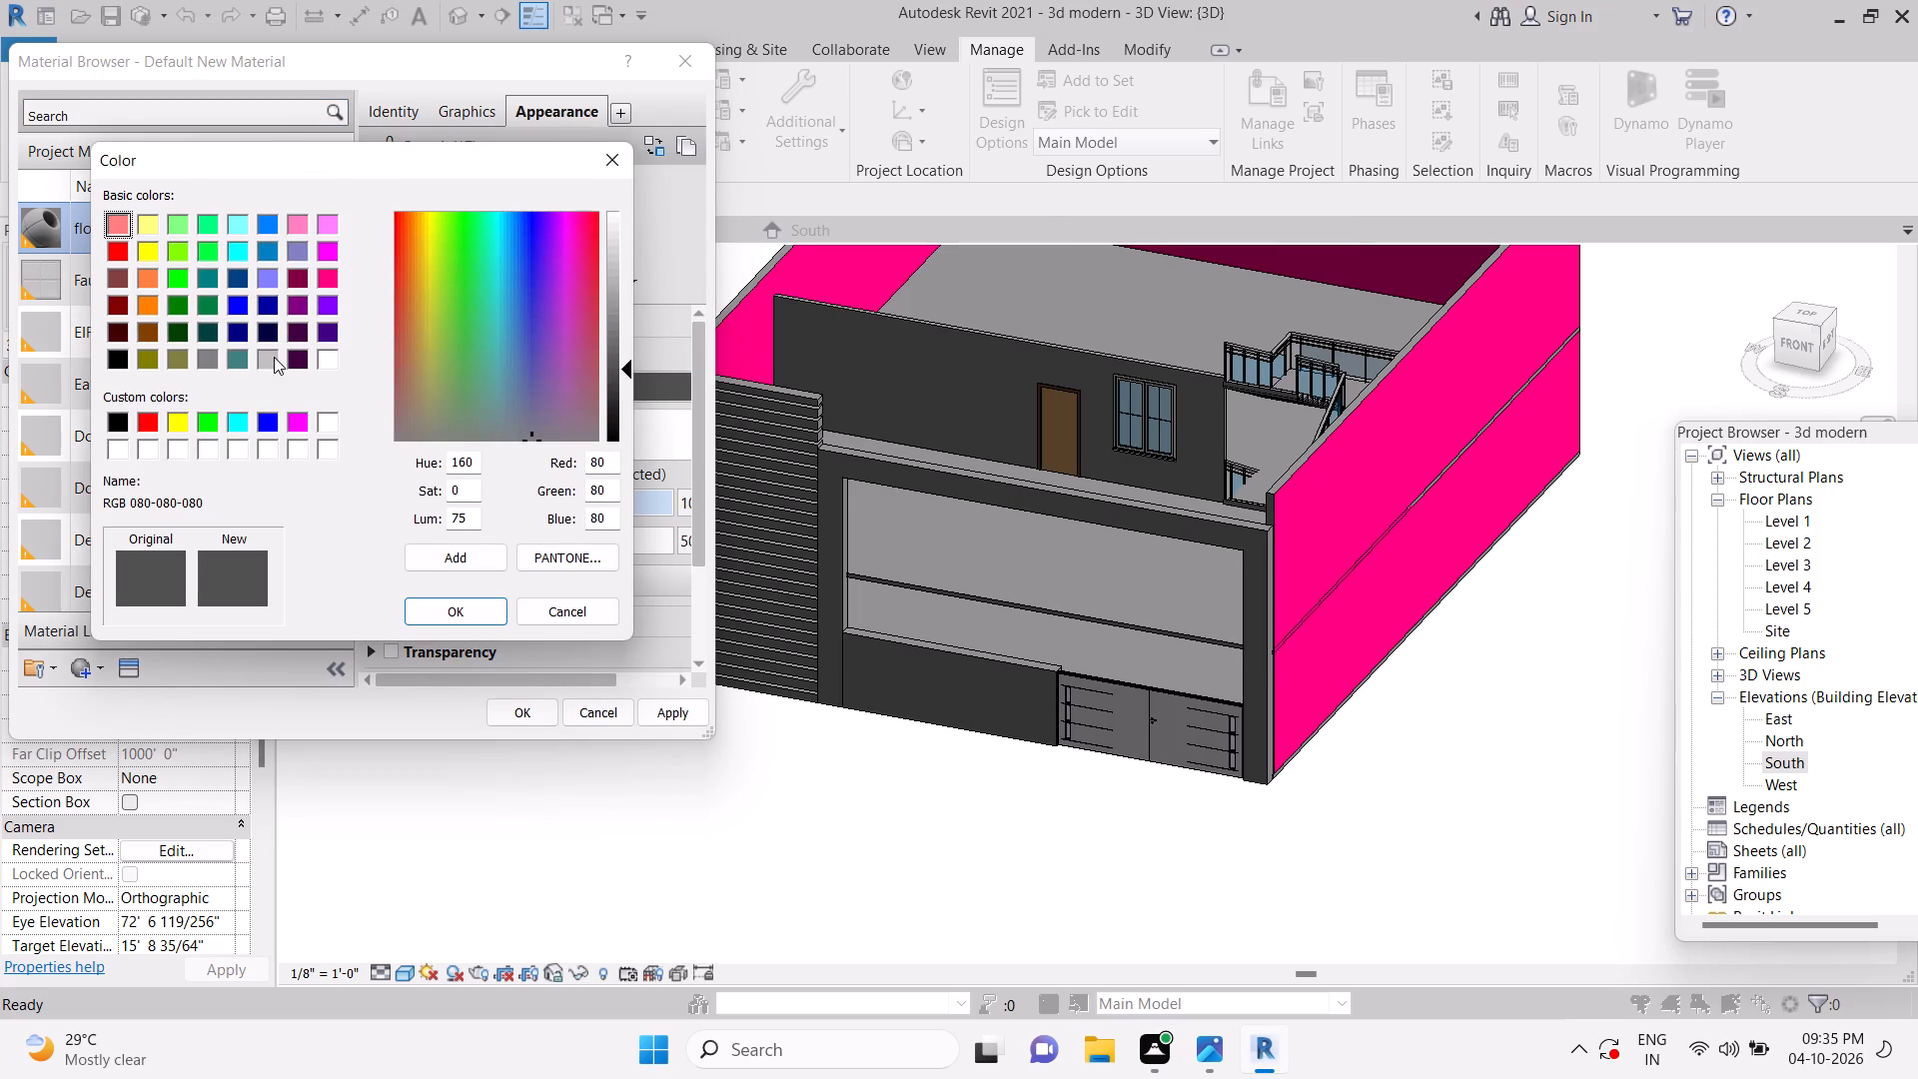
pyautogui.click(125, 256)
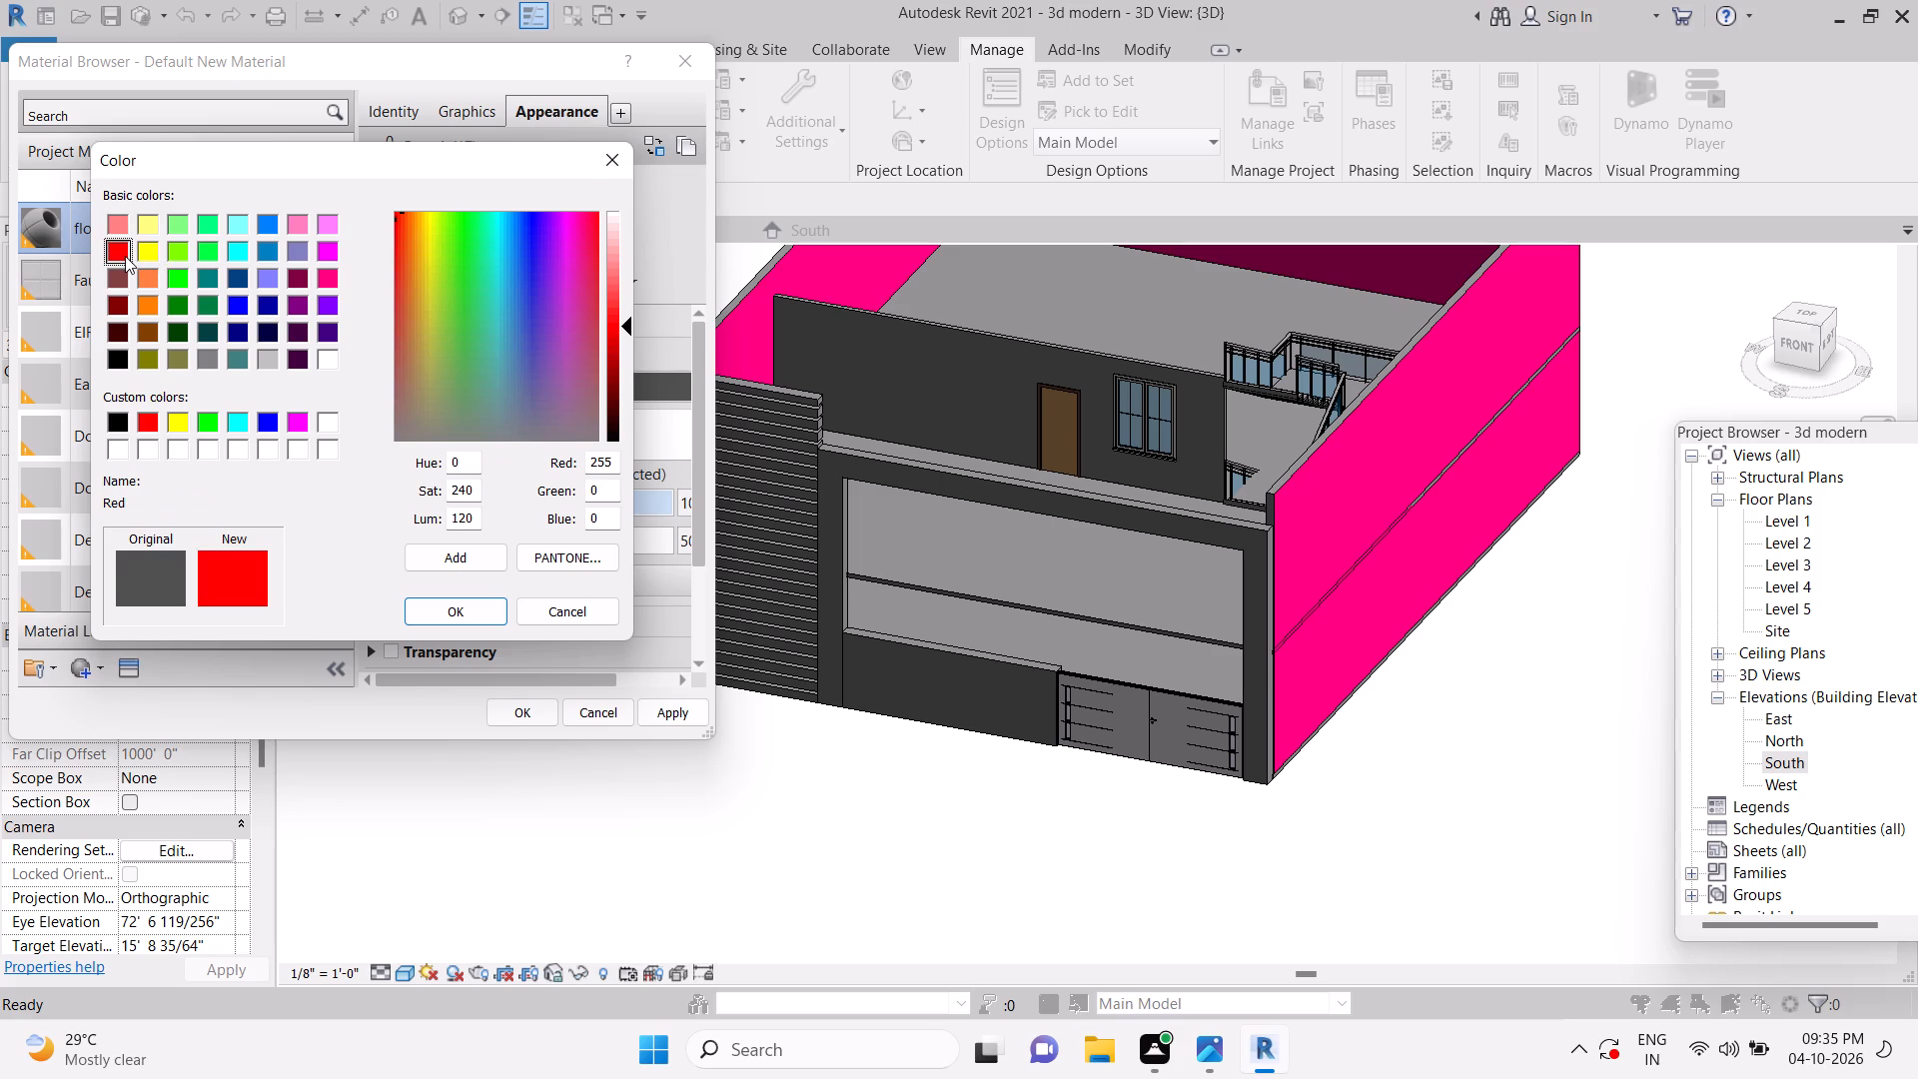
pyautogui.click(430, 605)
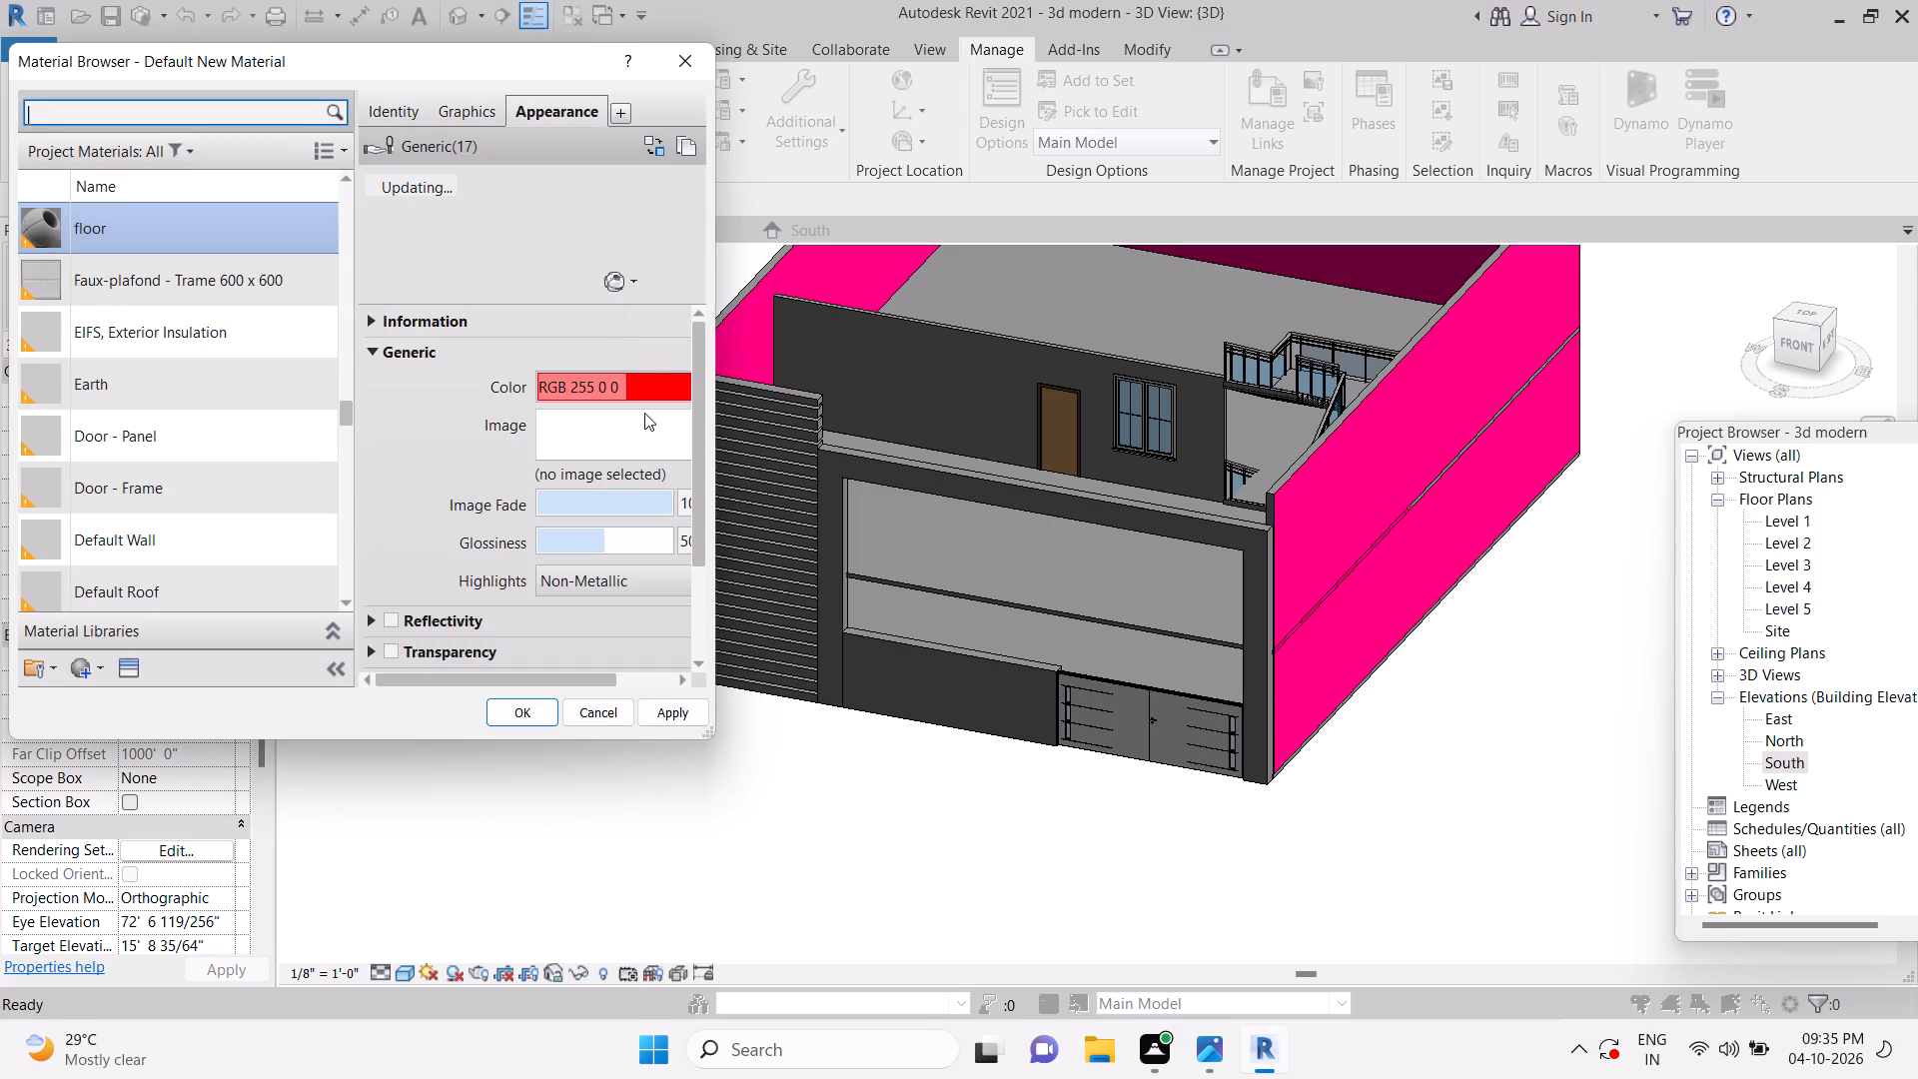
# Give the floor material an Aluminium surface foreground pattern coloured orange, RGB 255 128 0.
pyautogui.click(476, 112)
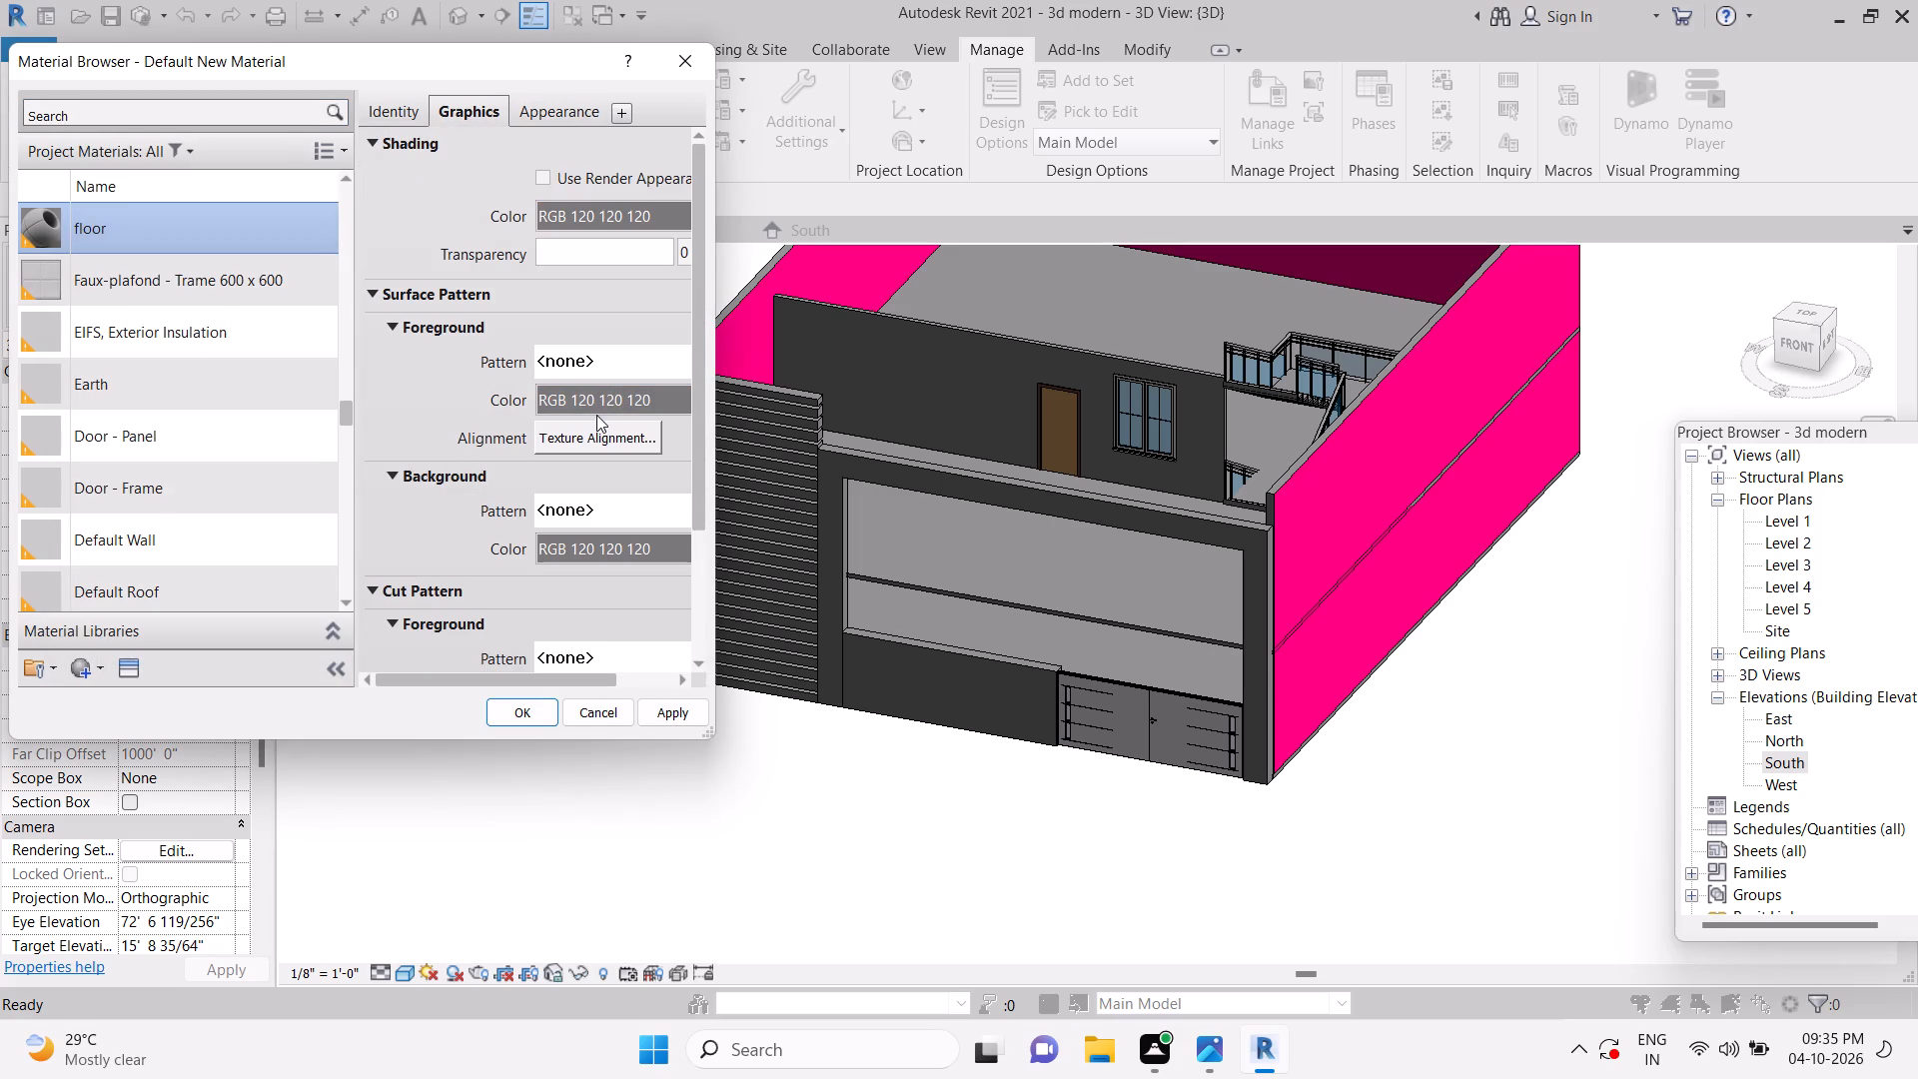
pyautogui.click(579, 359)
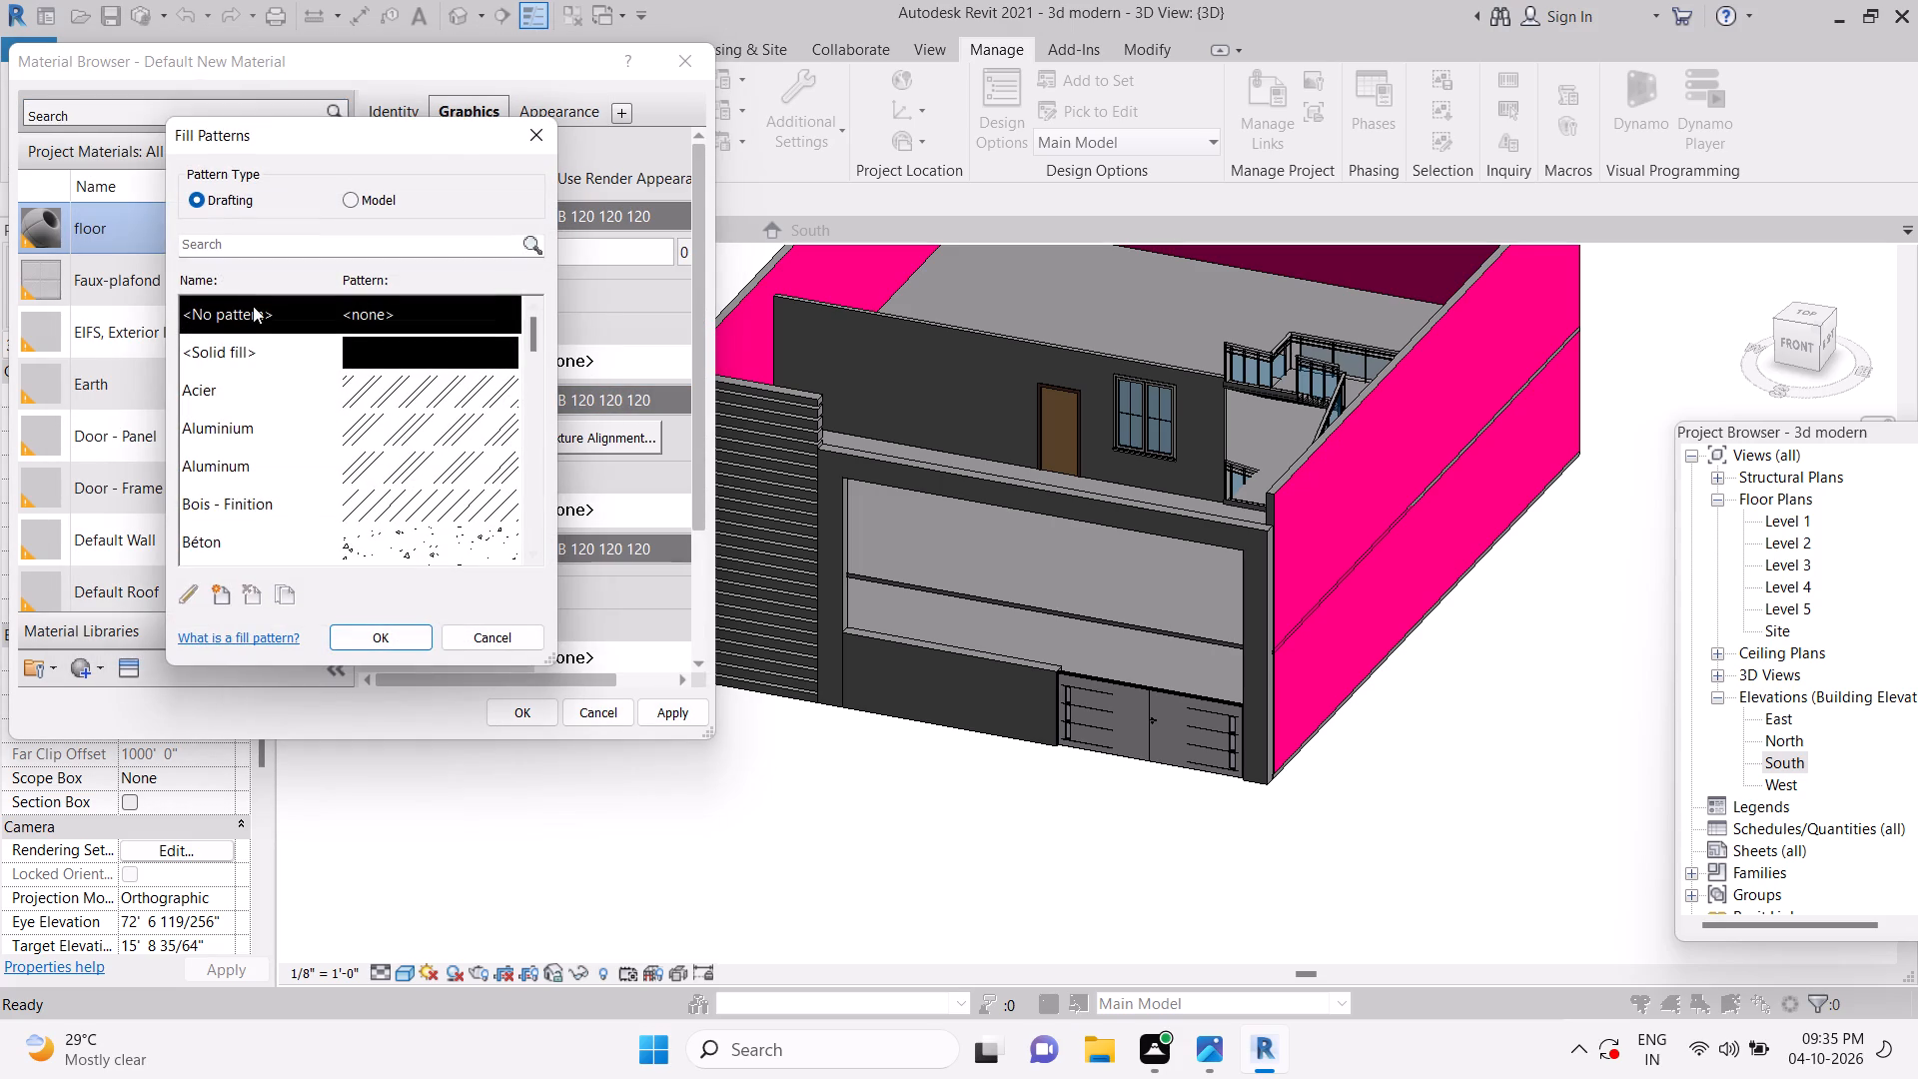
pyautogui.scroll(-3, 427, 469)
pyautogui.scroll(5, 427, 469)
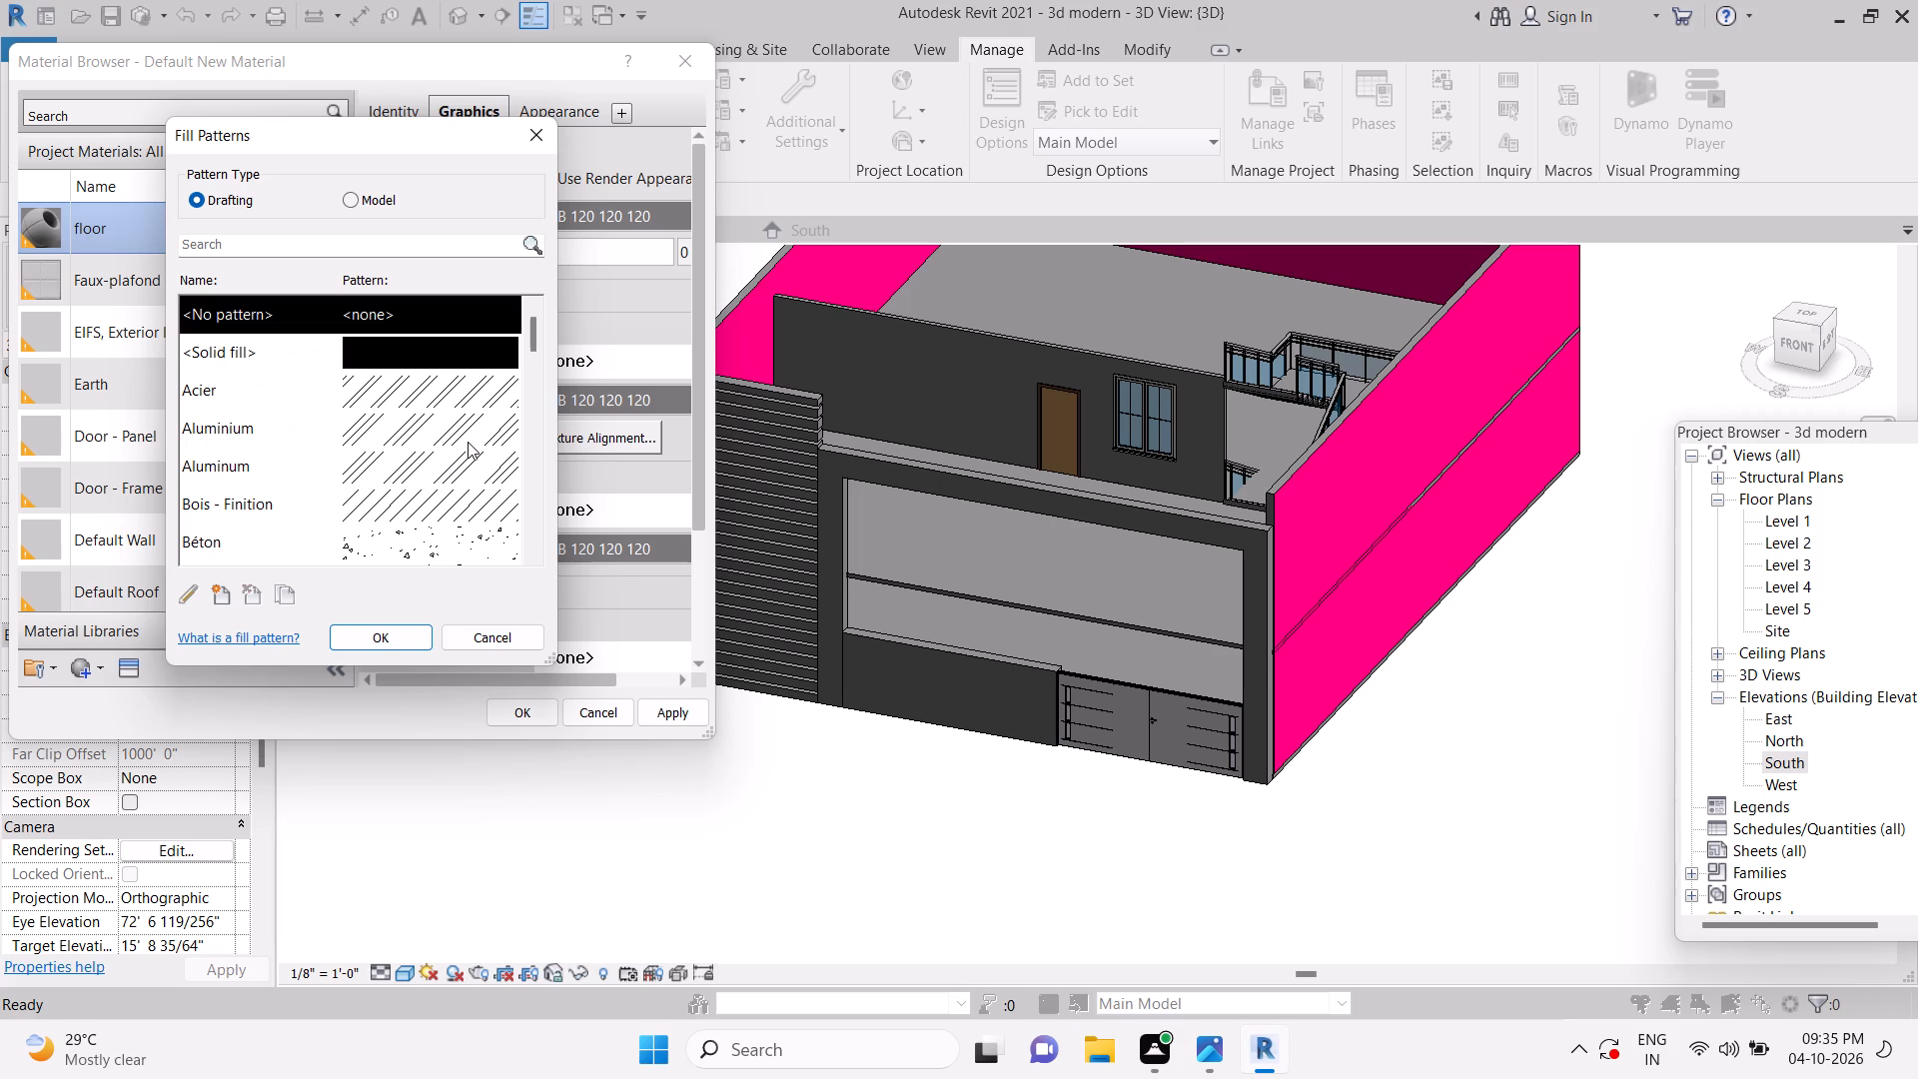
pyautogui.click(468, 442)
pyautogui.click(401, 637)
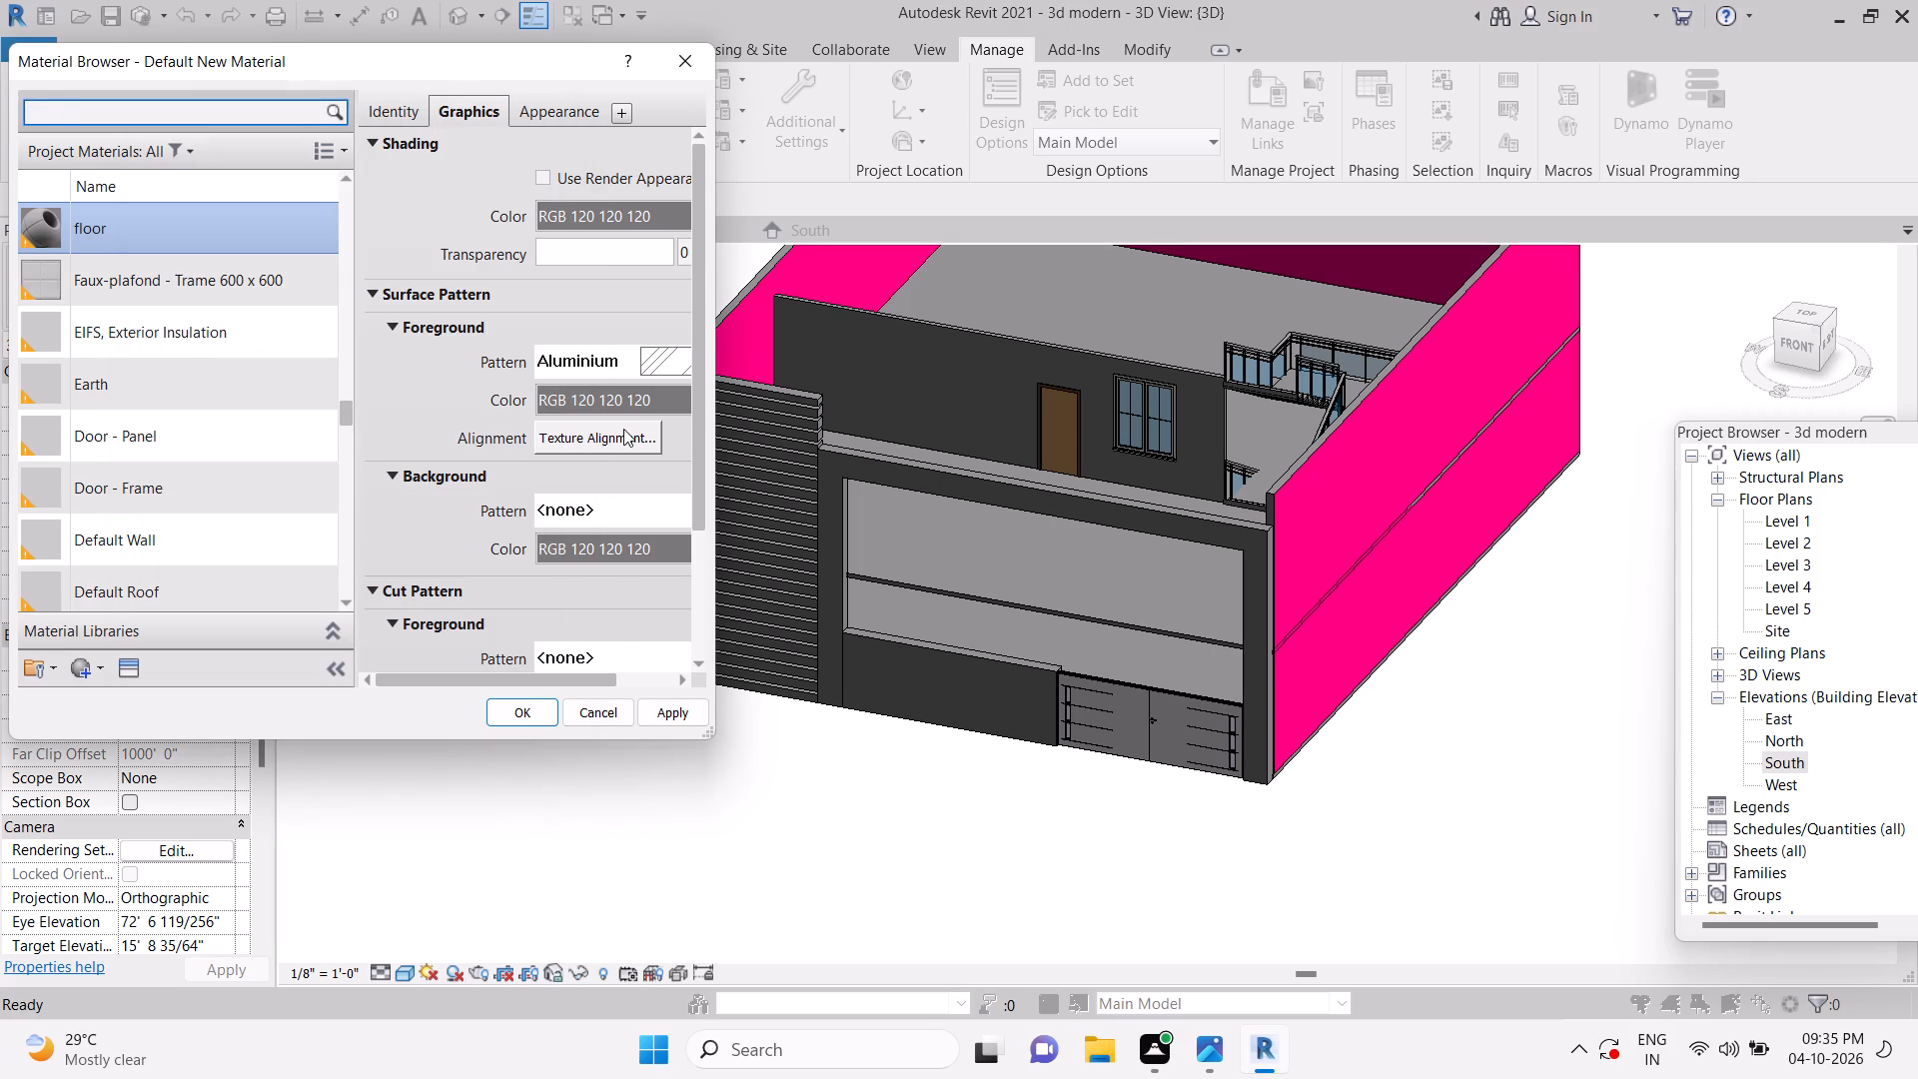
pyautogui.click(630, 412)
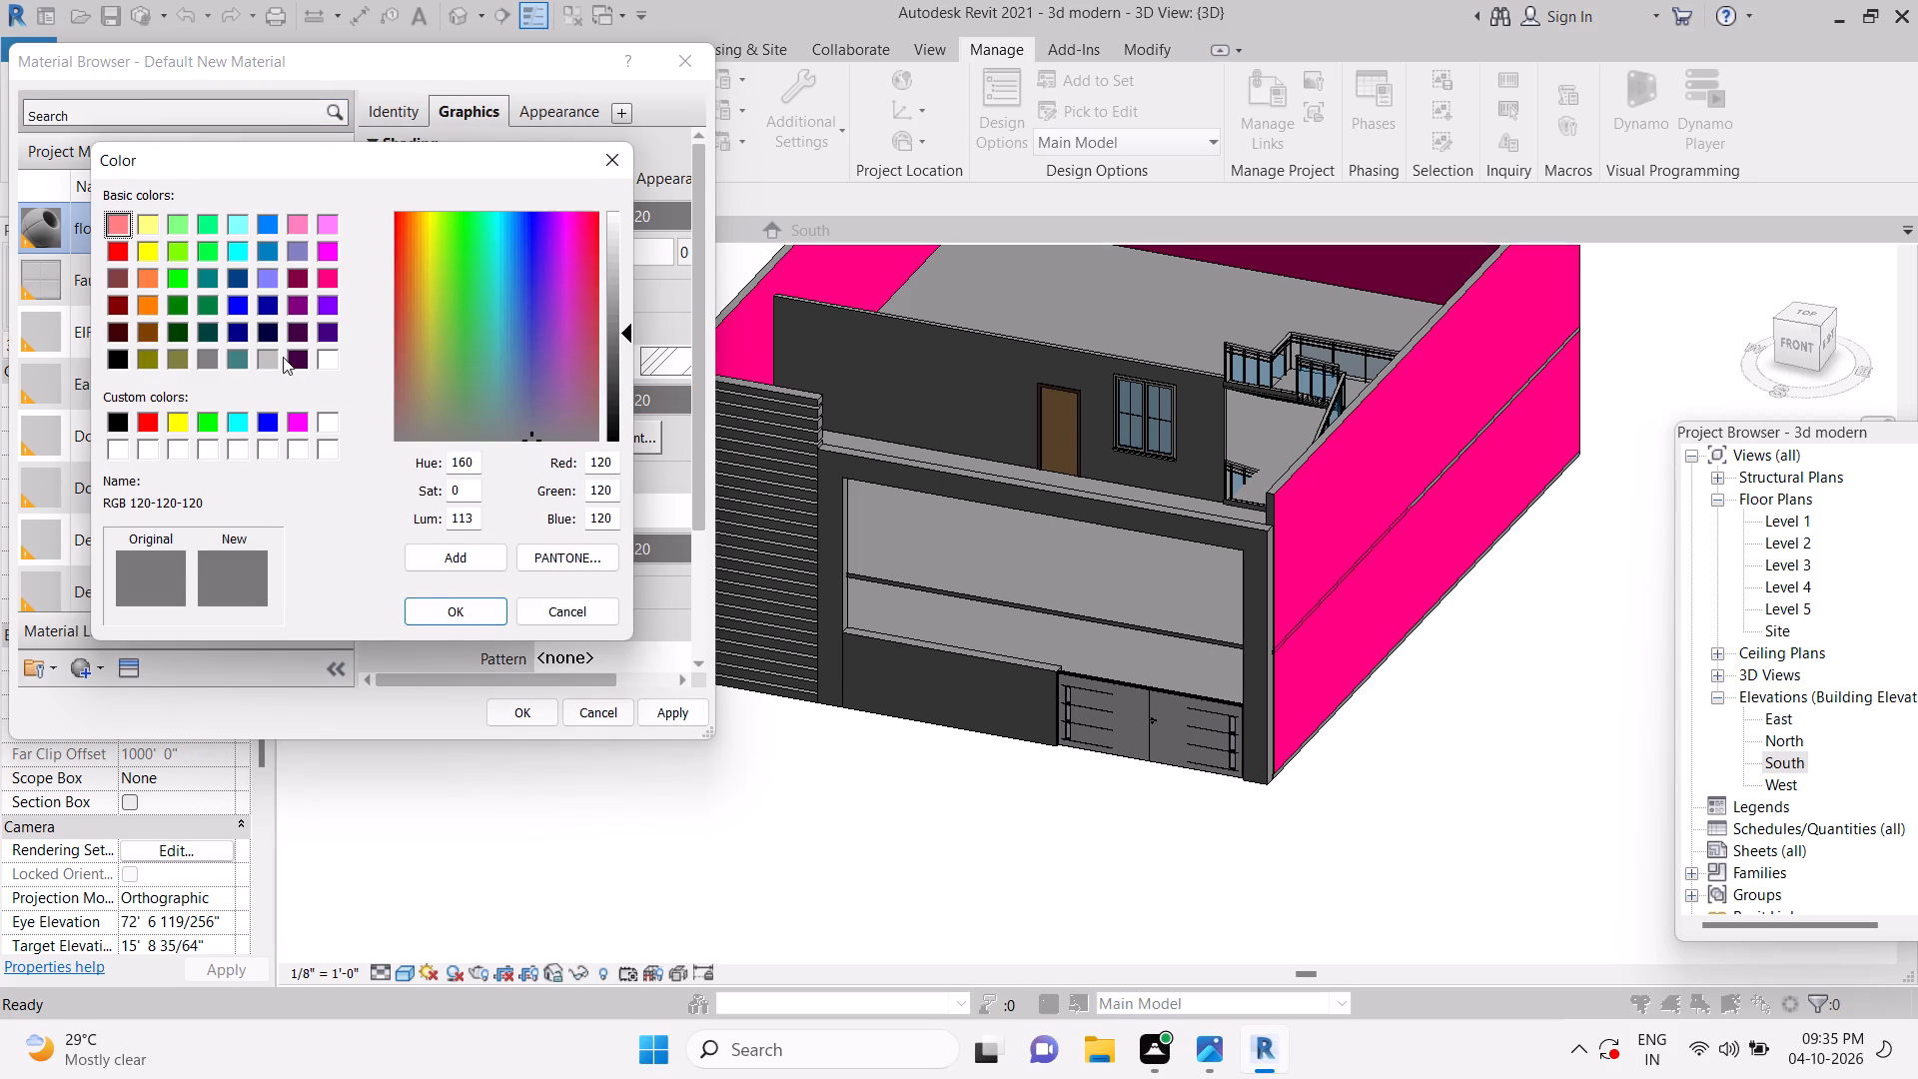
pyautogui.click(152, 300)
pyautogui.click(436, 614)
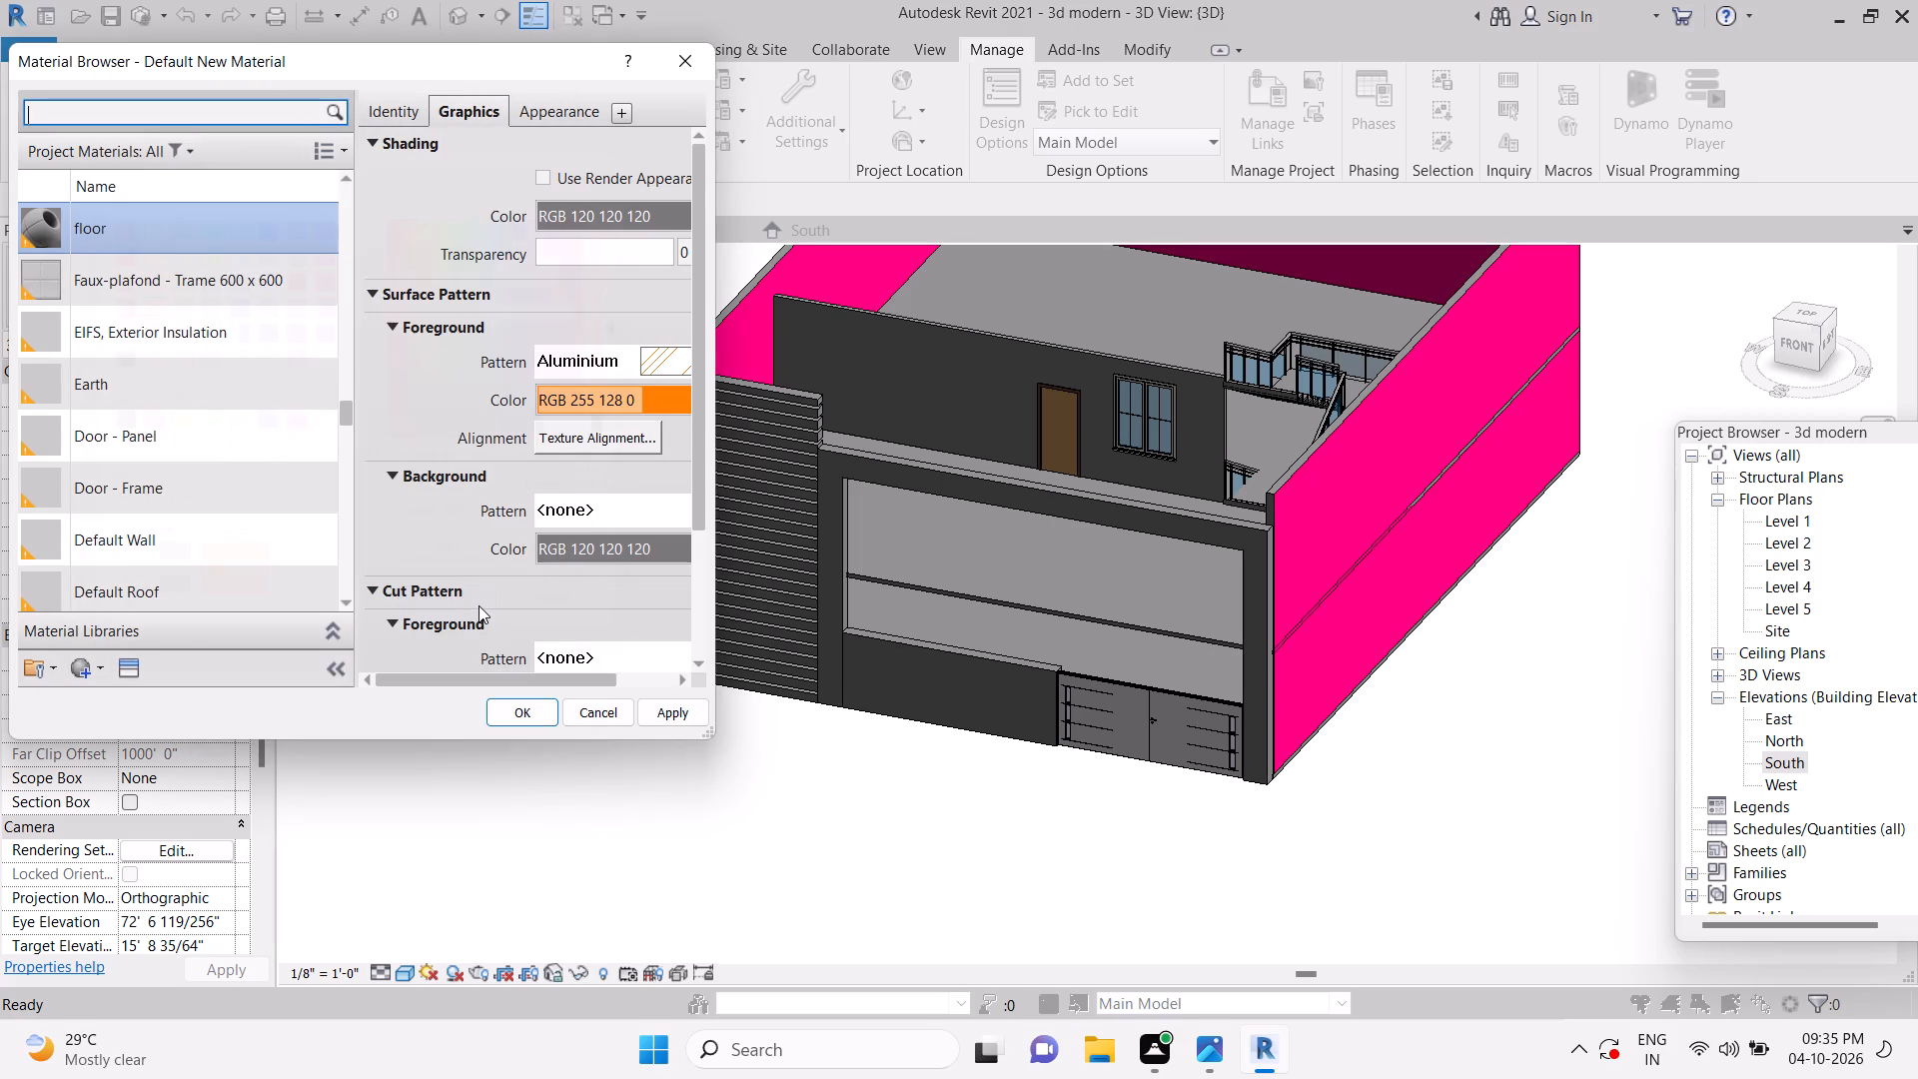
# Make the floor material's shading use its render appearance, and apply the material changes.
pyautogui.click(543, 180)
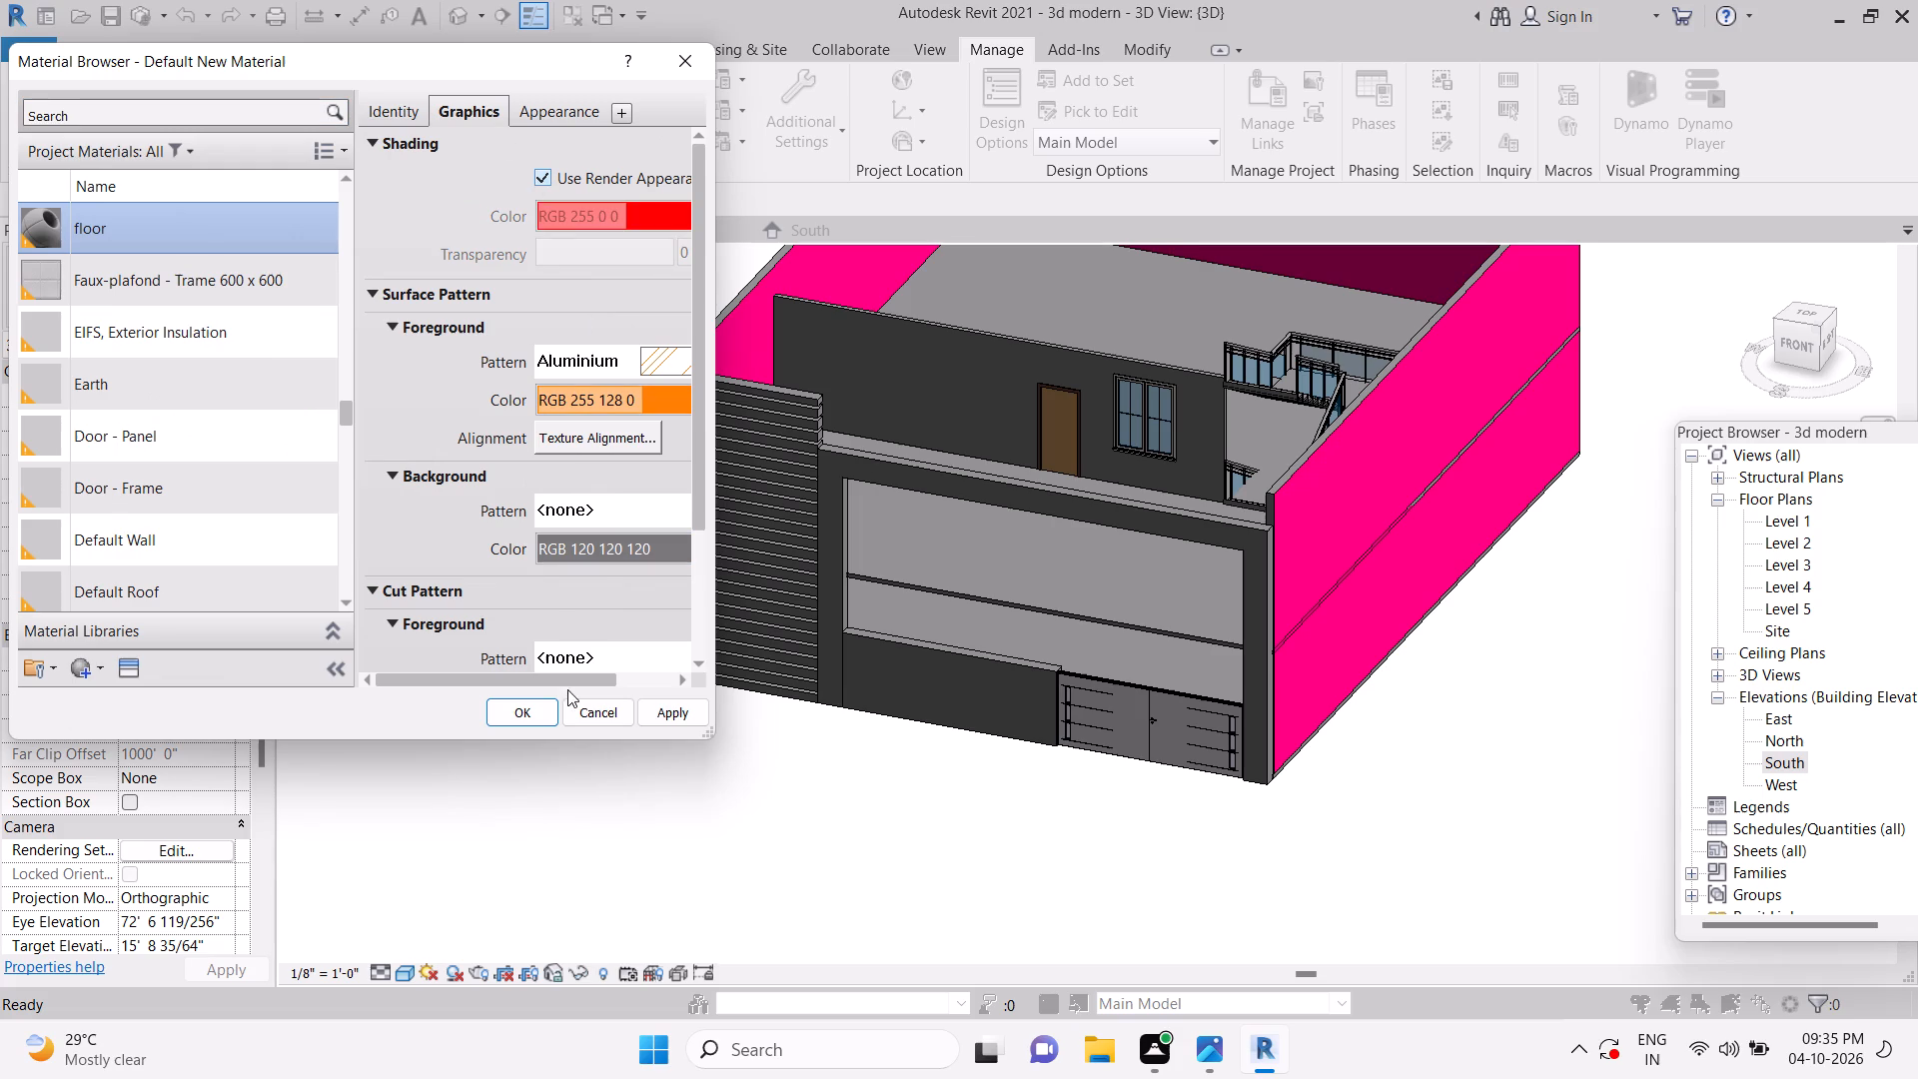
pyautogui.click(666, 704)
pyautogui.click(518, 713)
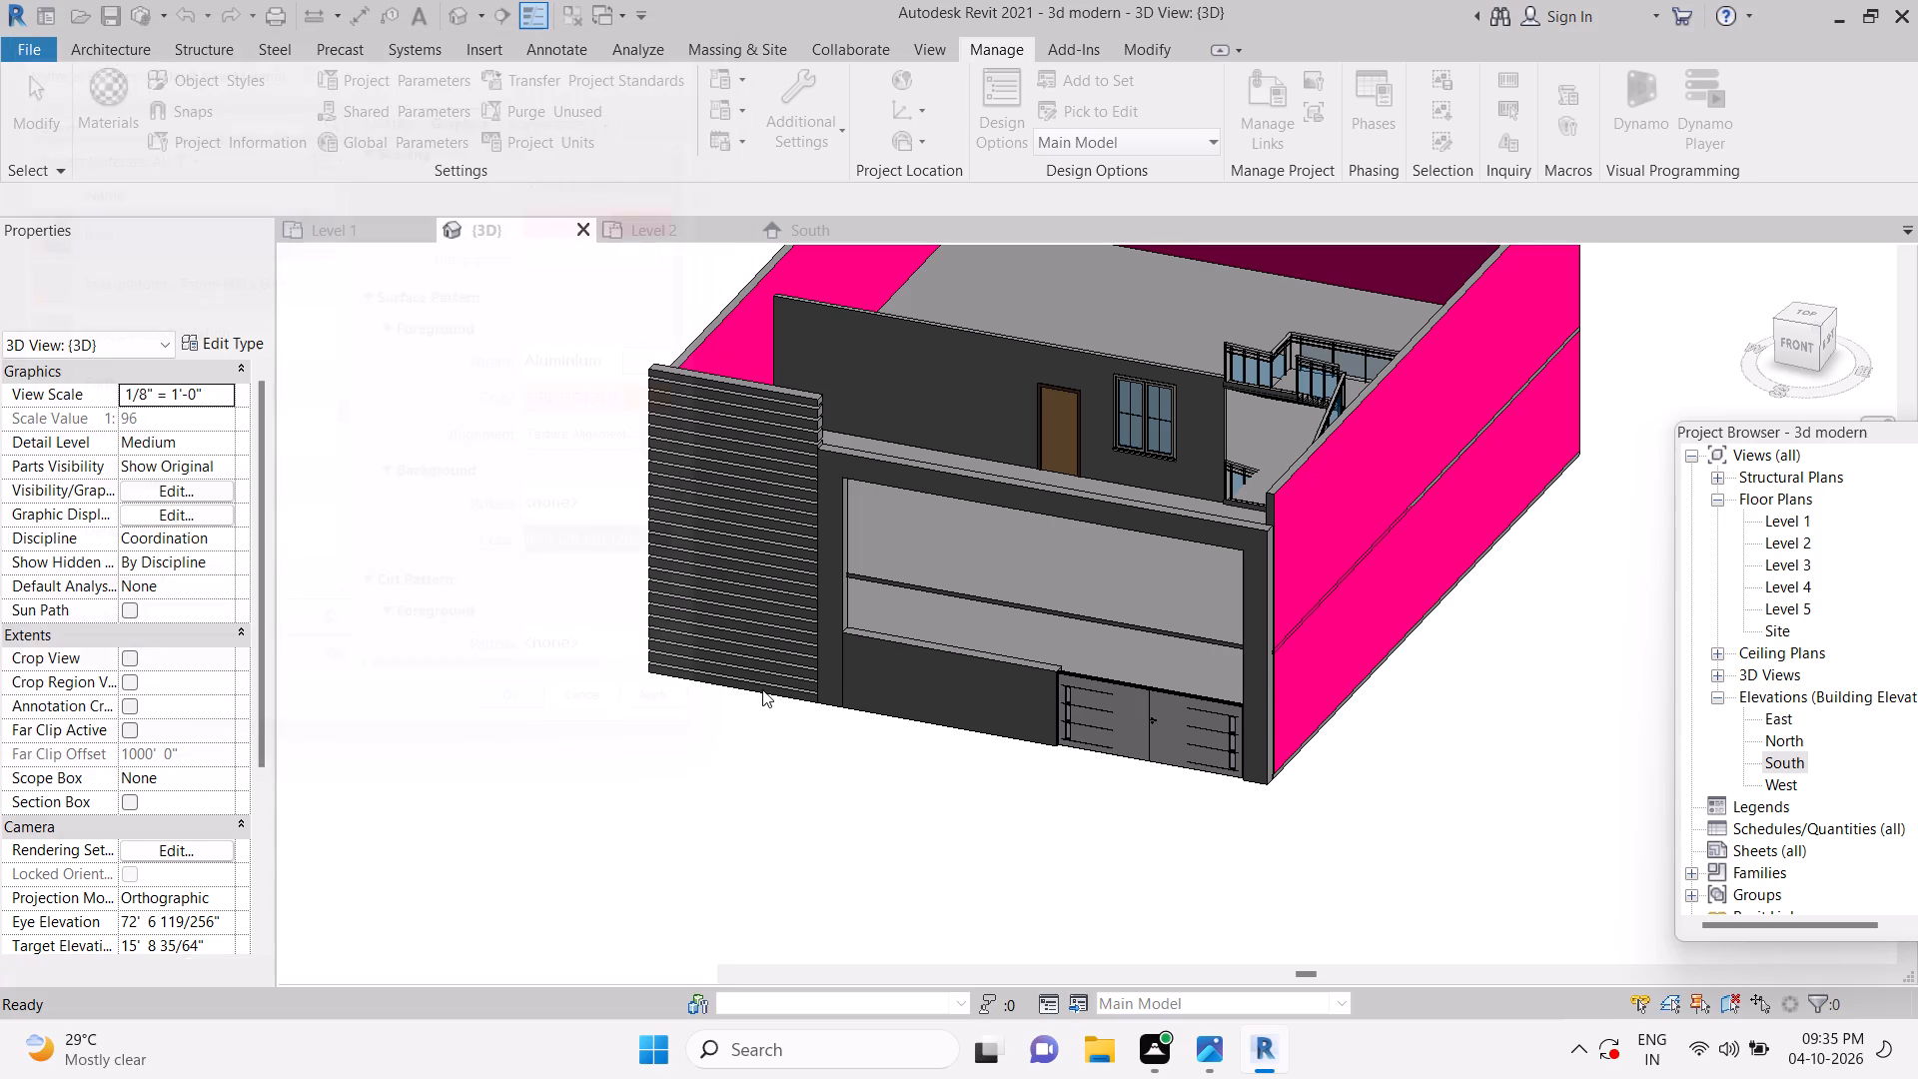
# Paint the top face of the Generic - 4" floor slab behind the facade frame with the floor material.
pyautogui.scroll(3, 1164, 630)
pyautogui.press('Escape')
pyautogui.press('Escape')
pyautogui.write('pt')
pyautogui.scroll(4, 227, 470)
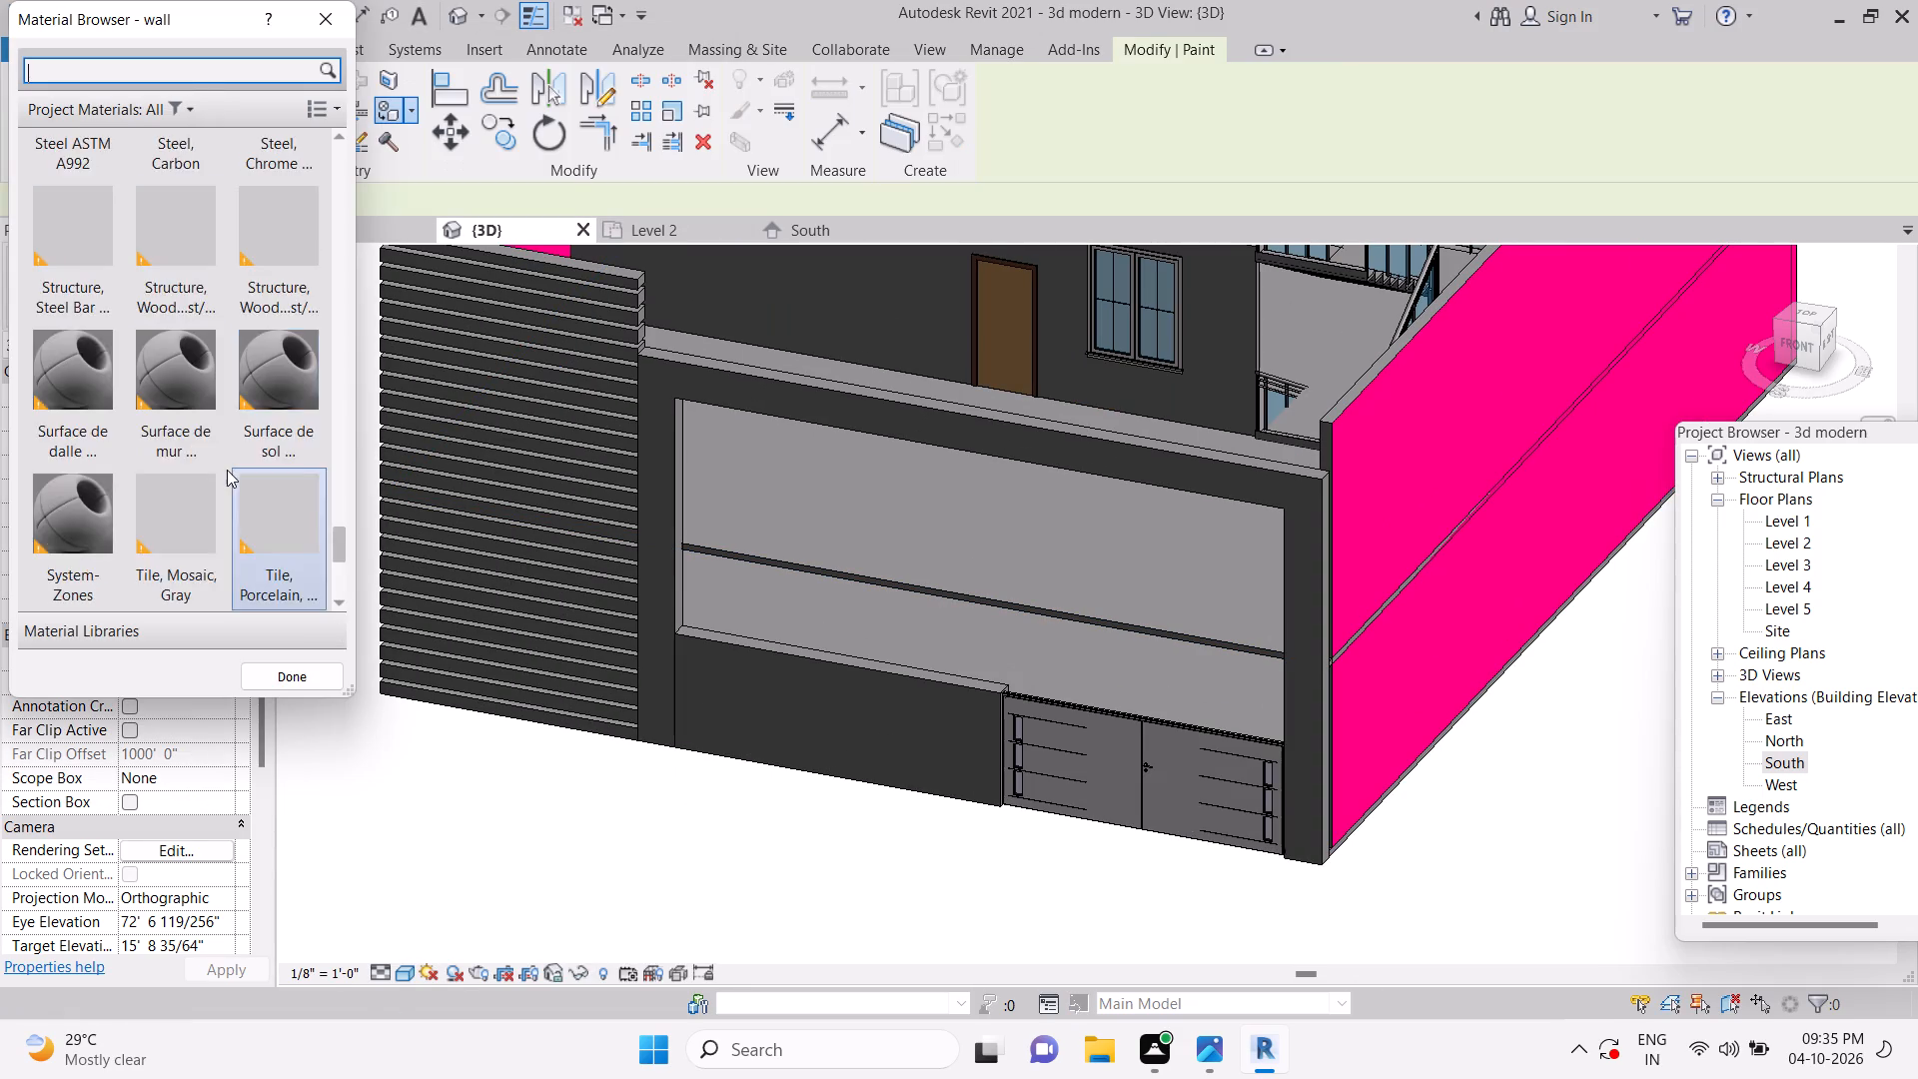
pyautogui.scroll(11, 185, 484)
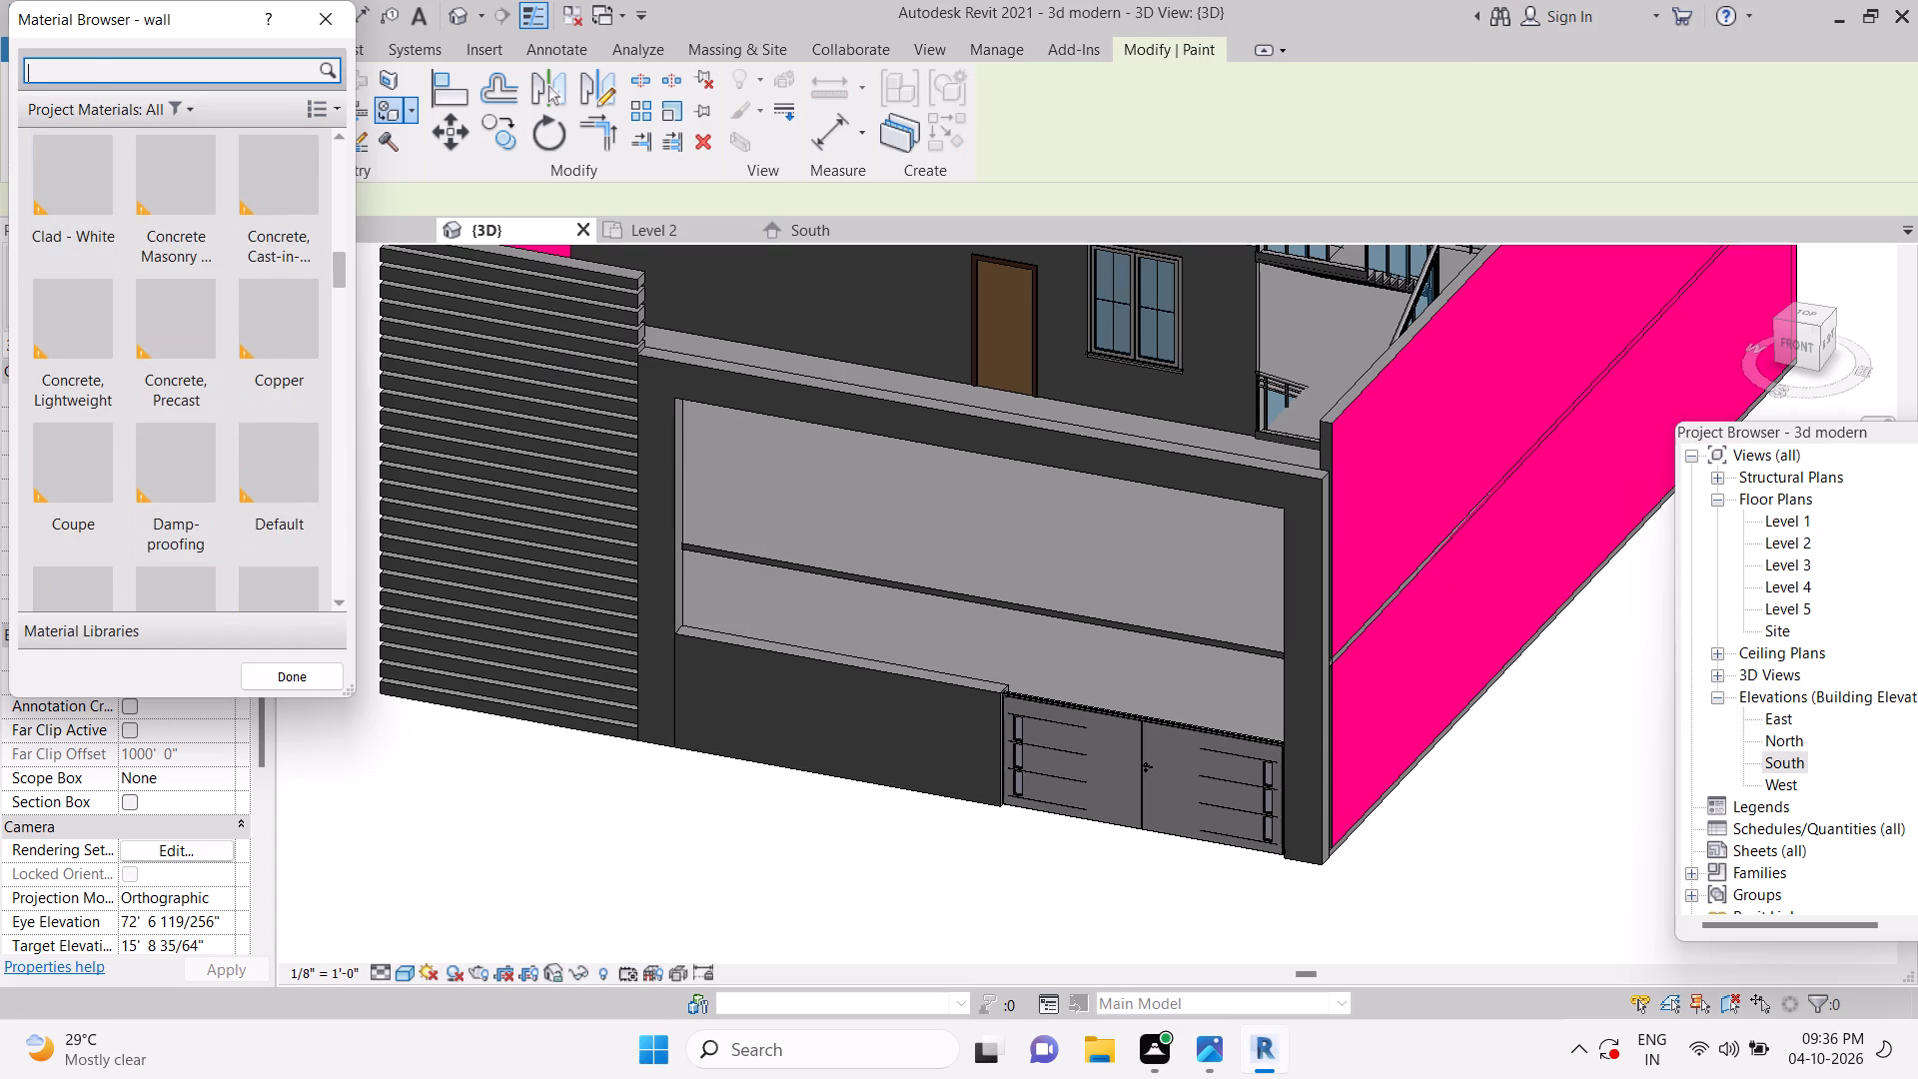
pyautogui.click(103, 69)
pyautogui.write('floor')
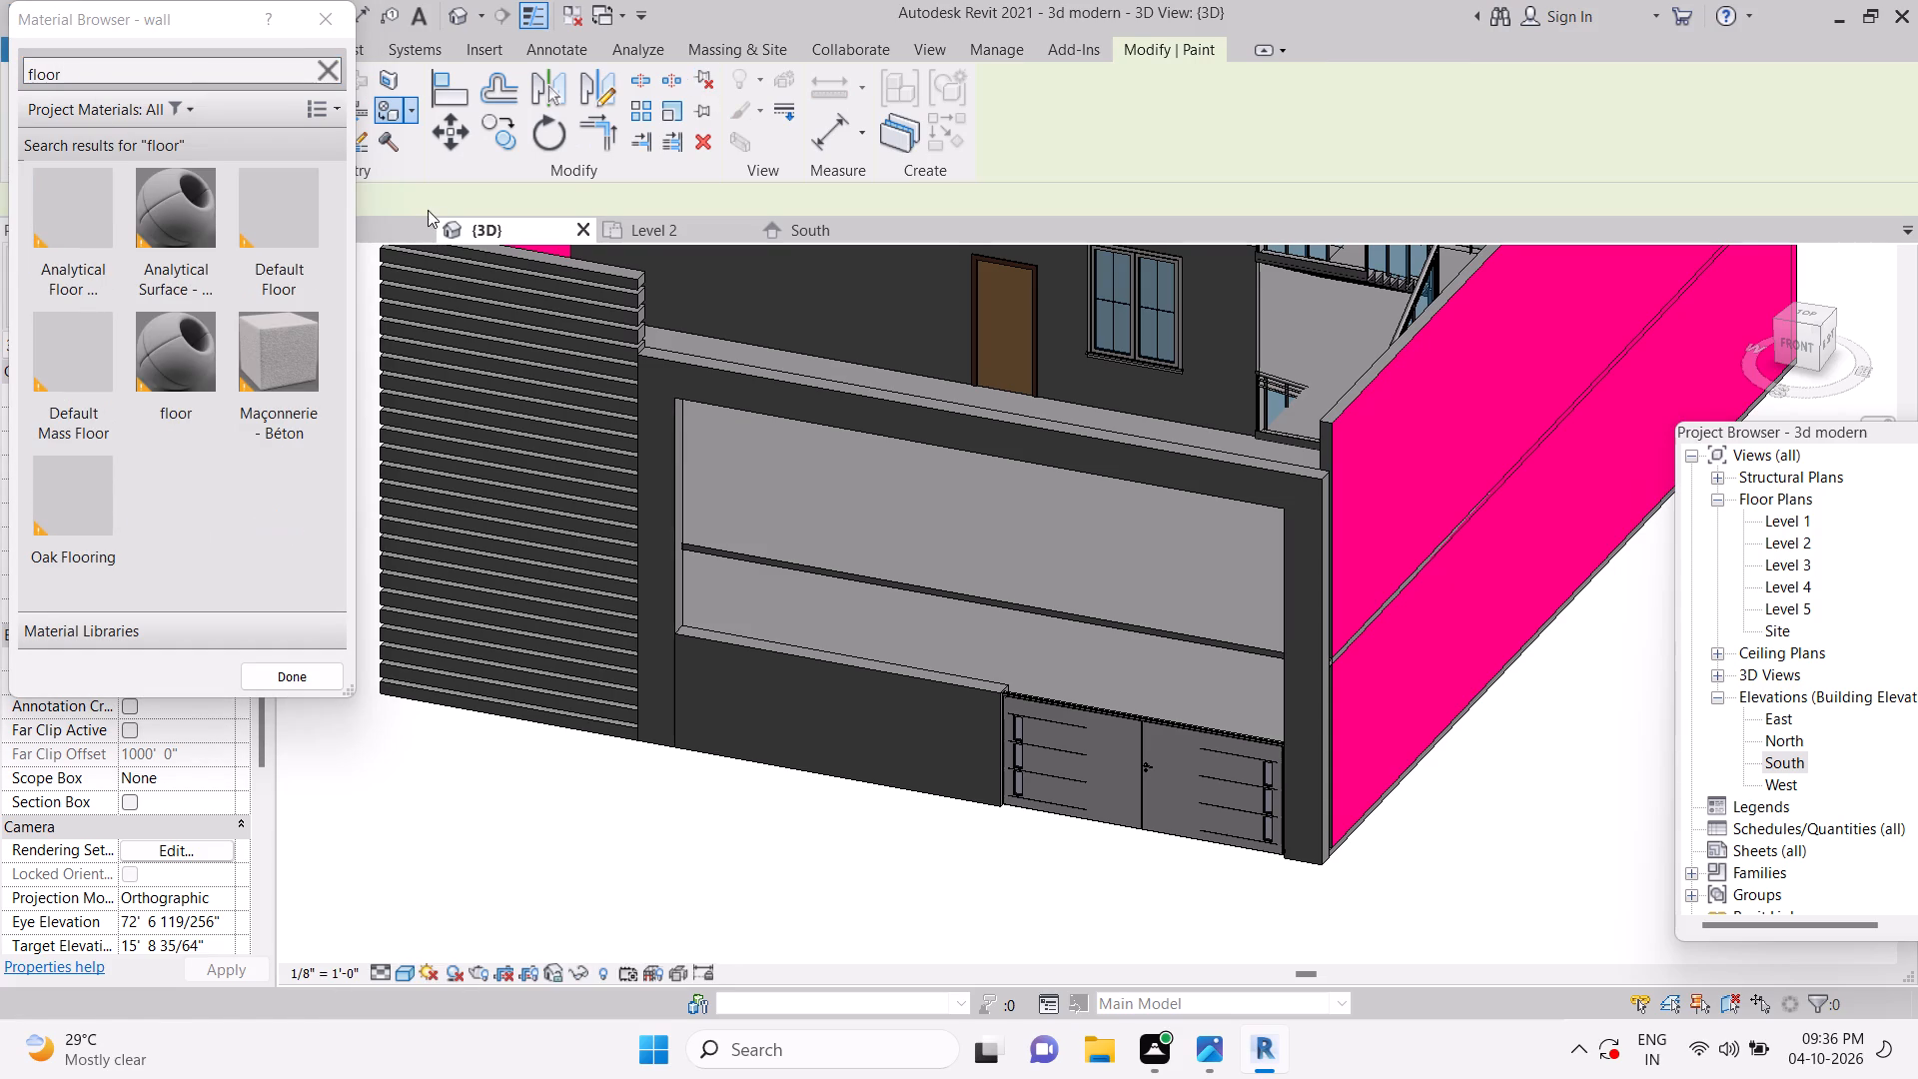
pyautogui.click(180, 390)
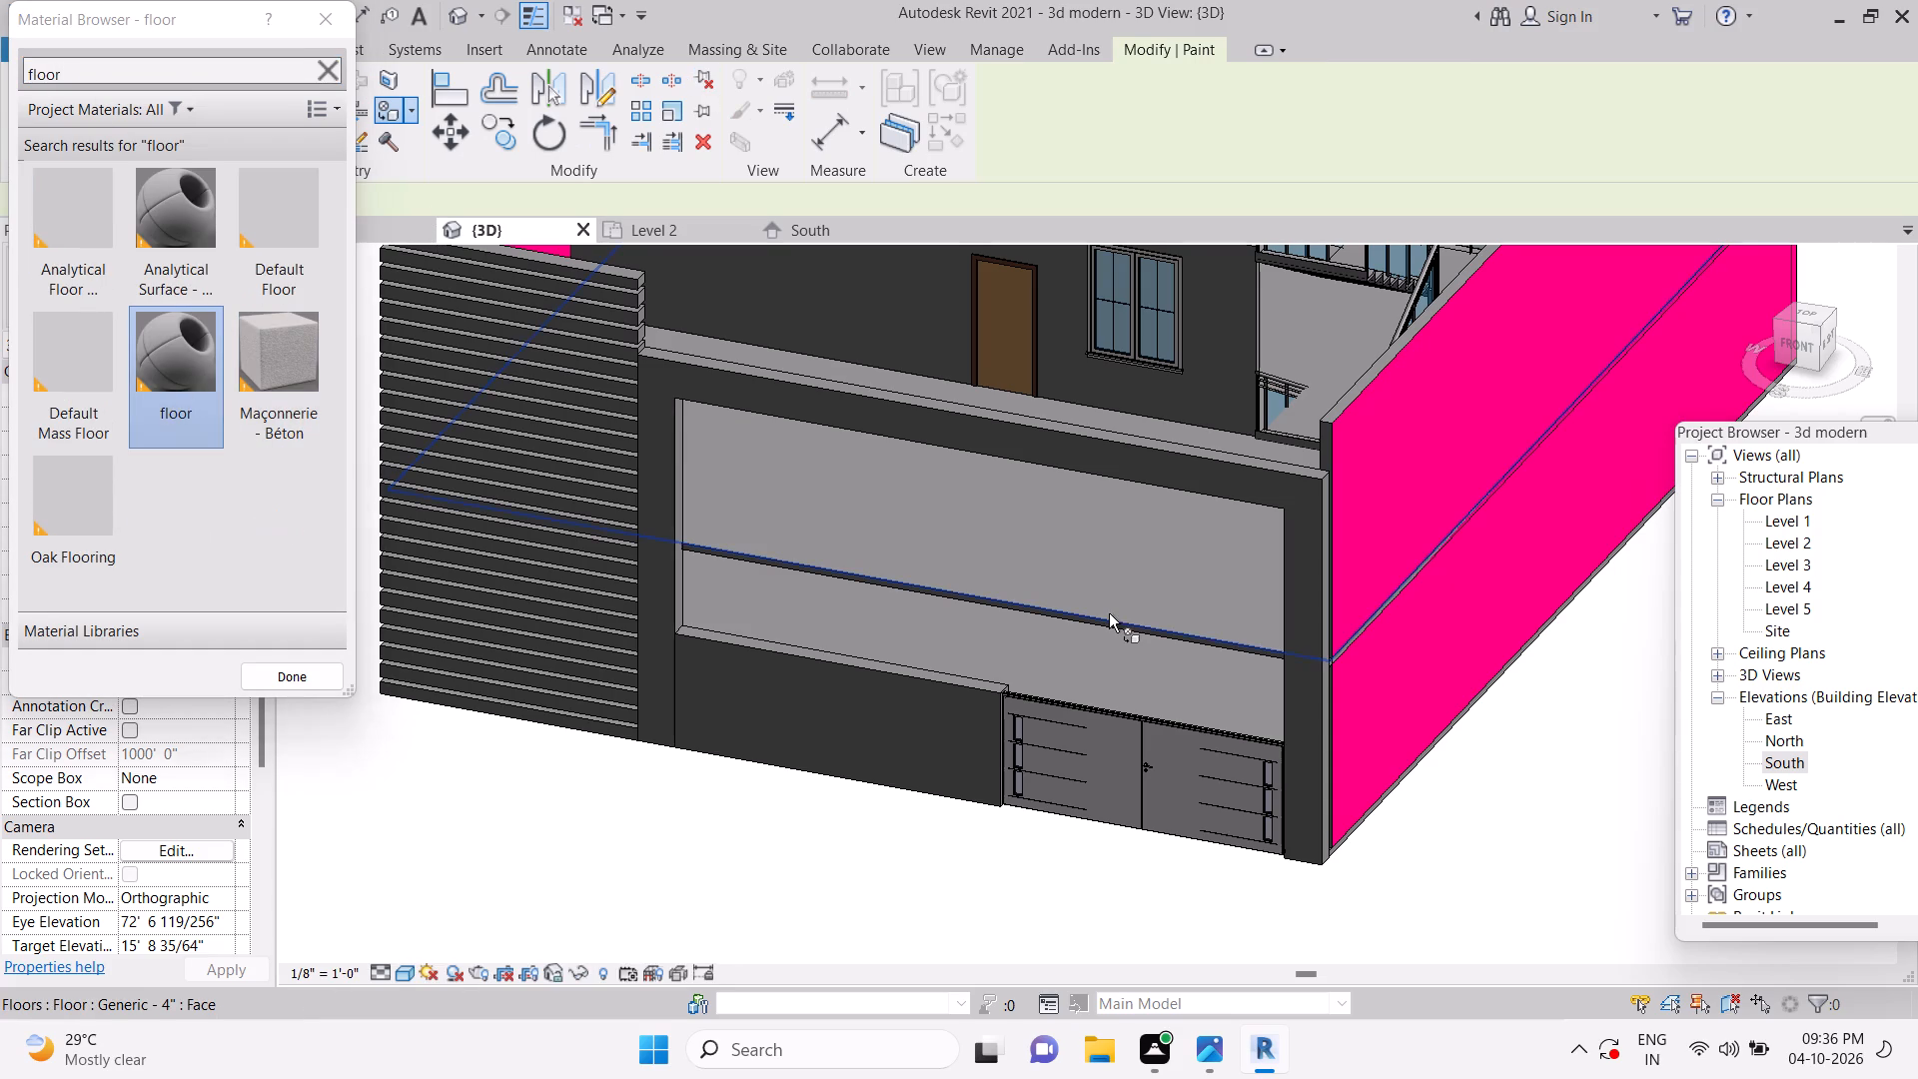
pyautogui.click(1110, 607)
pyautogui.press('Escape')
pyautogui.scroll(2, 1209, 623)
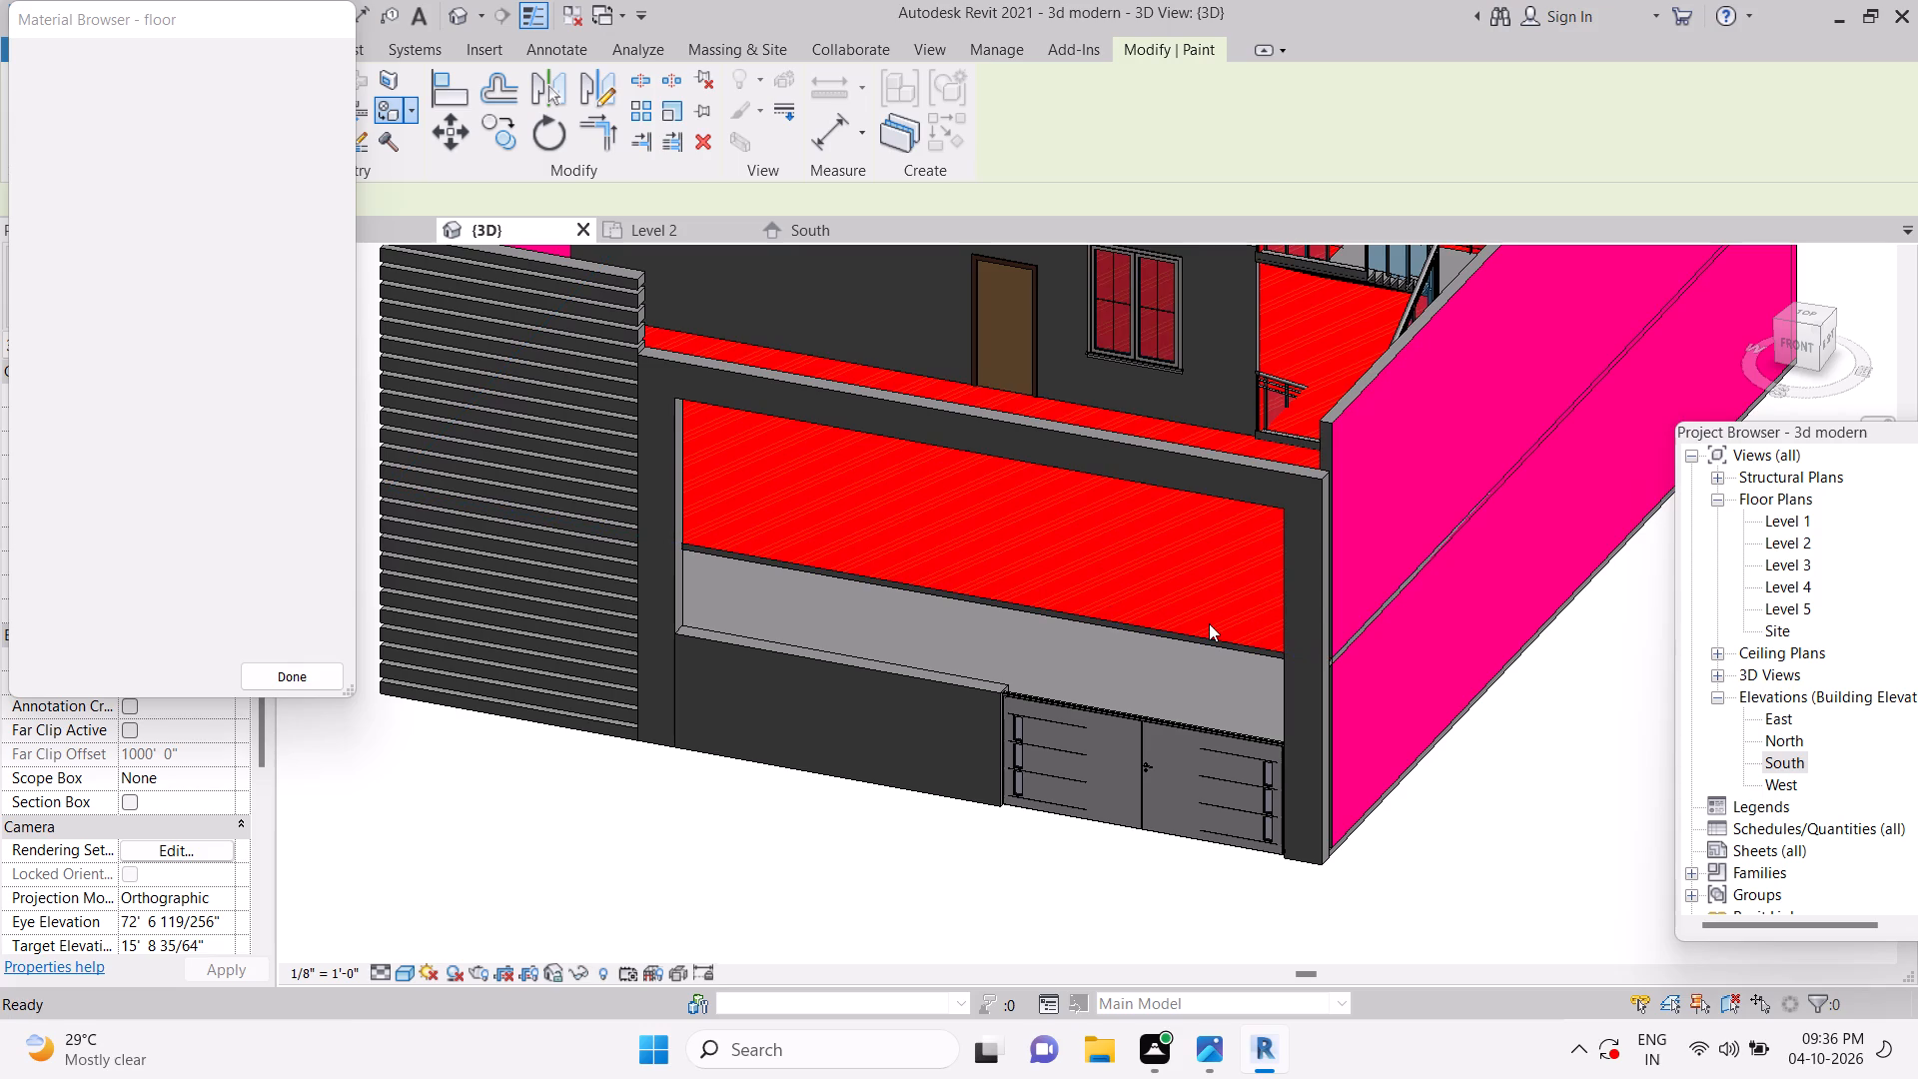
pyautogui.scroll(3, 1209, 623)
pyautogui.press('Escape')
pyautogui.press('Escape')
pyautogui.press('Escape')
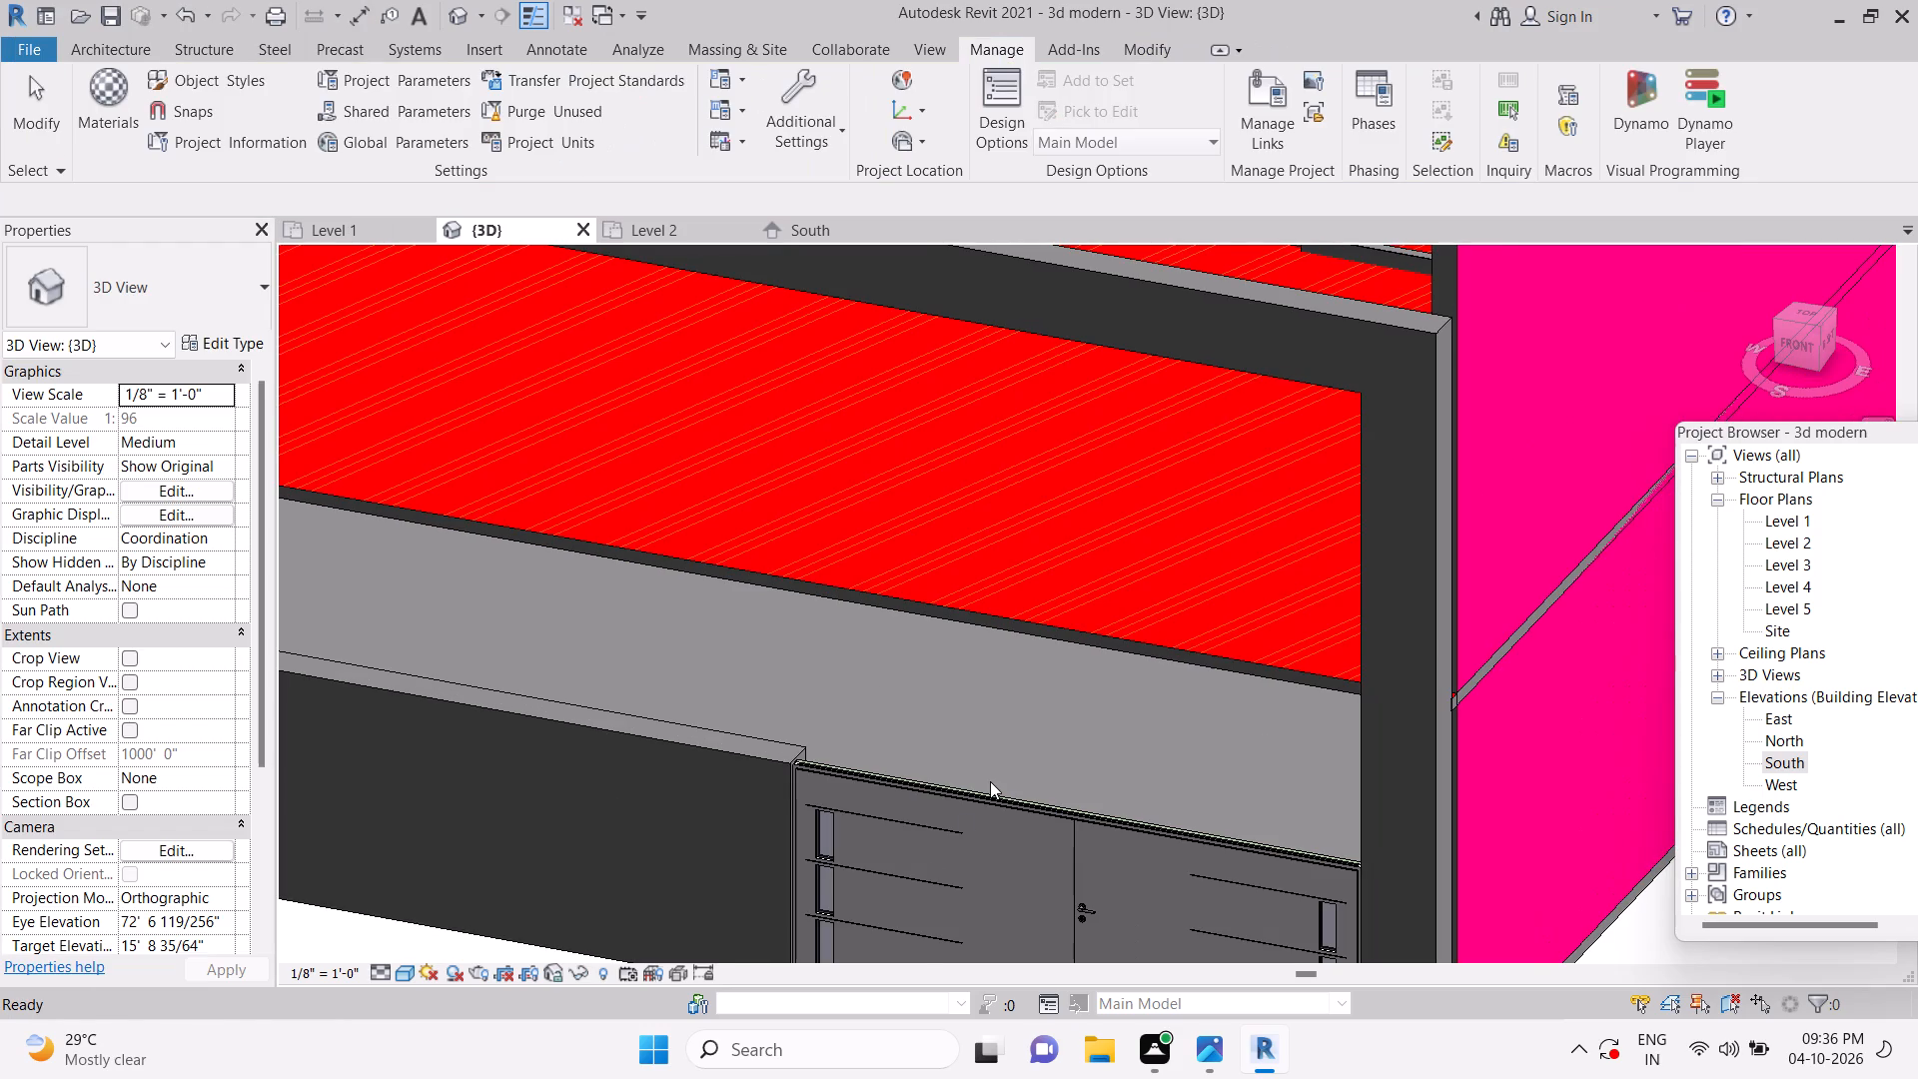
pyautogui.scroll(-3, 990, 781)
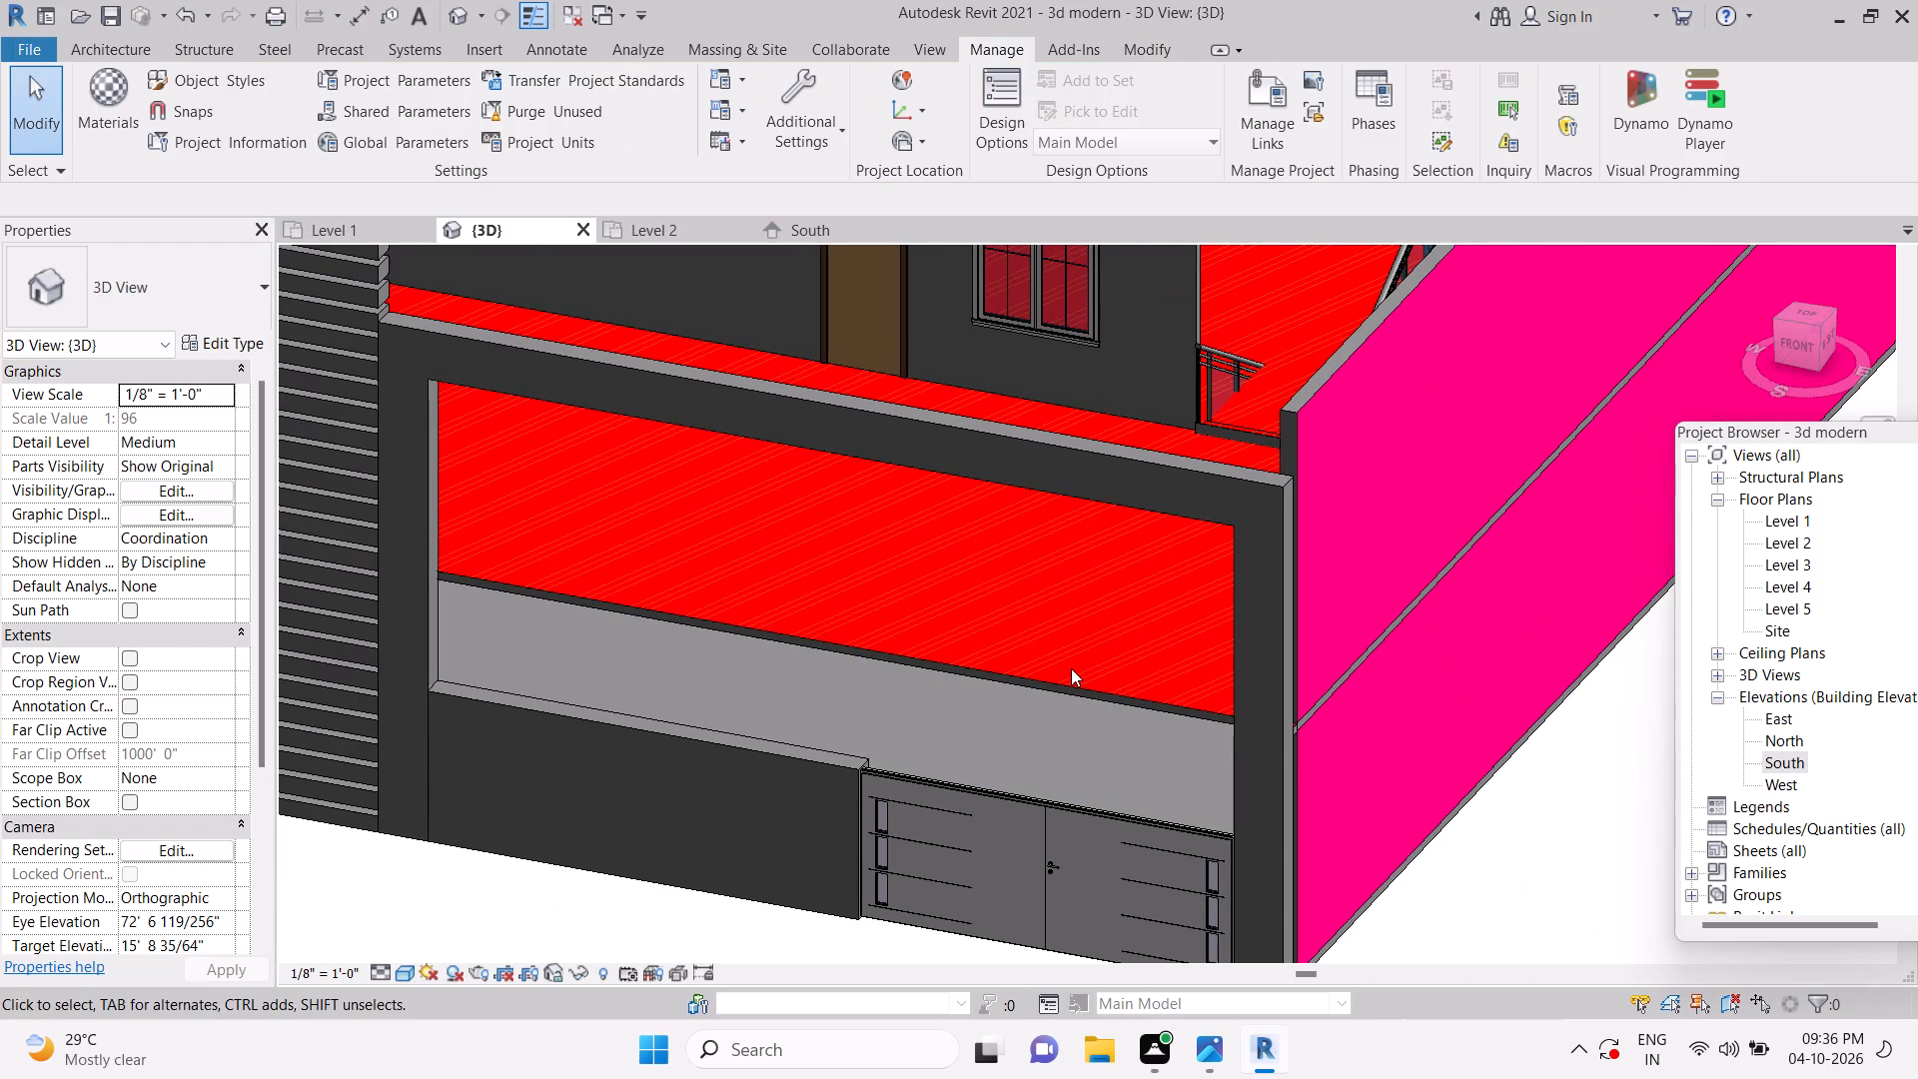
pyautogui.press('Escape')
pyautogui.press('Escape')
pyautogui.press('Escape')
# Change the floor material's surface foreground pattern to Béton in magenta, RGB 255 0 255, and apply it.
pyautogui.click(997, 57)
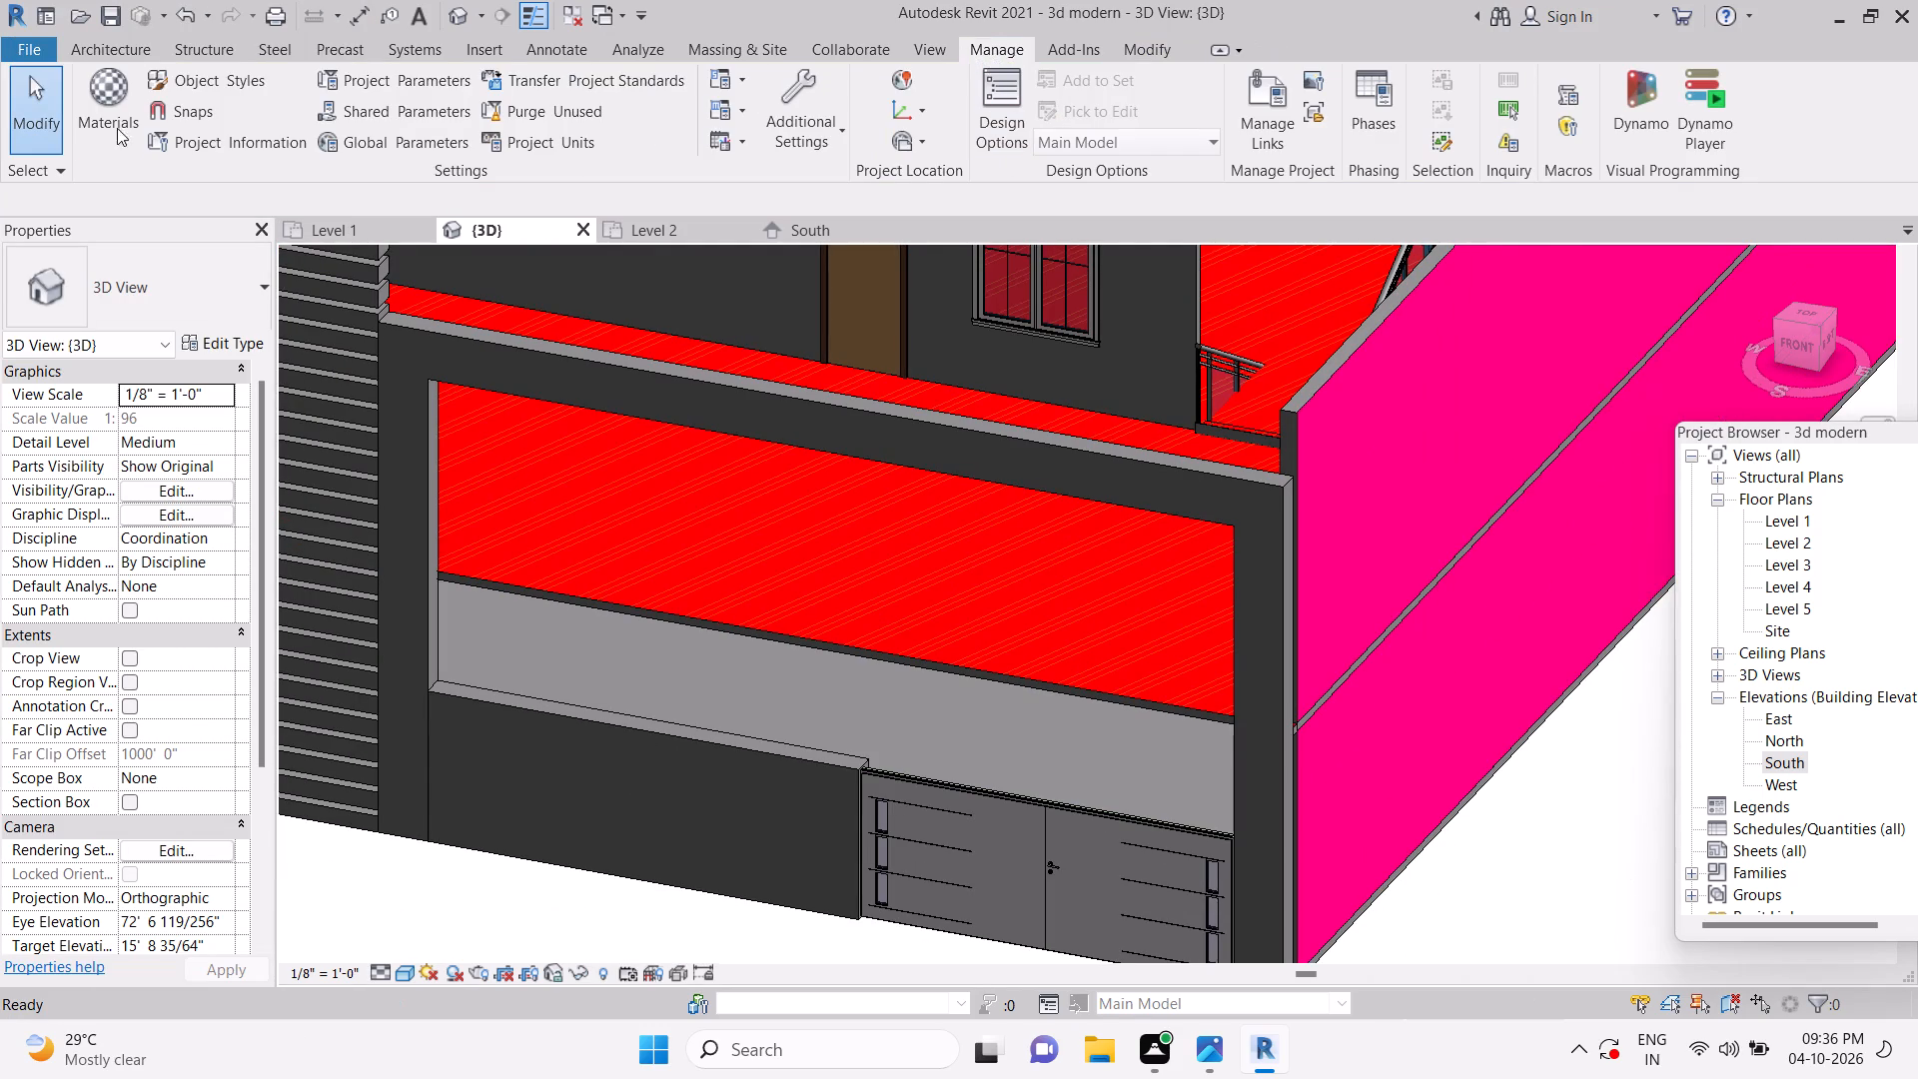
pyautogui.click(95, 116)
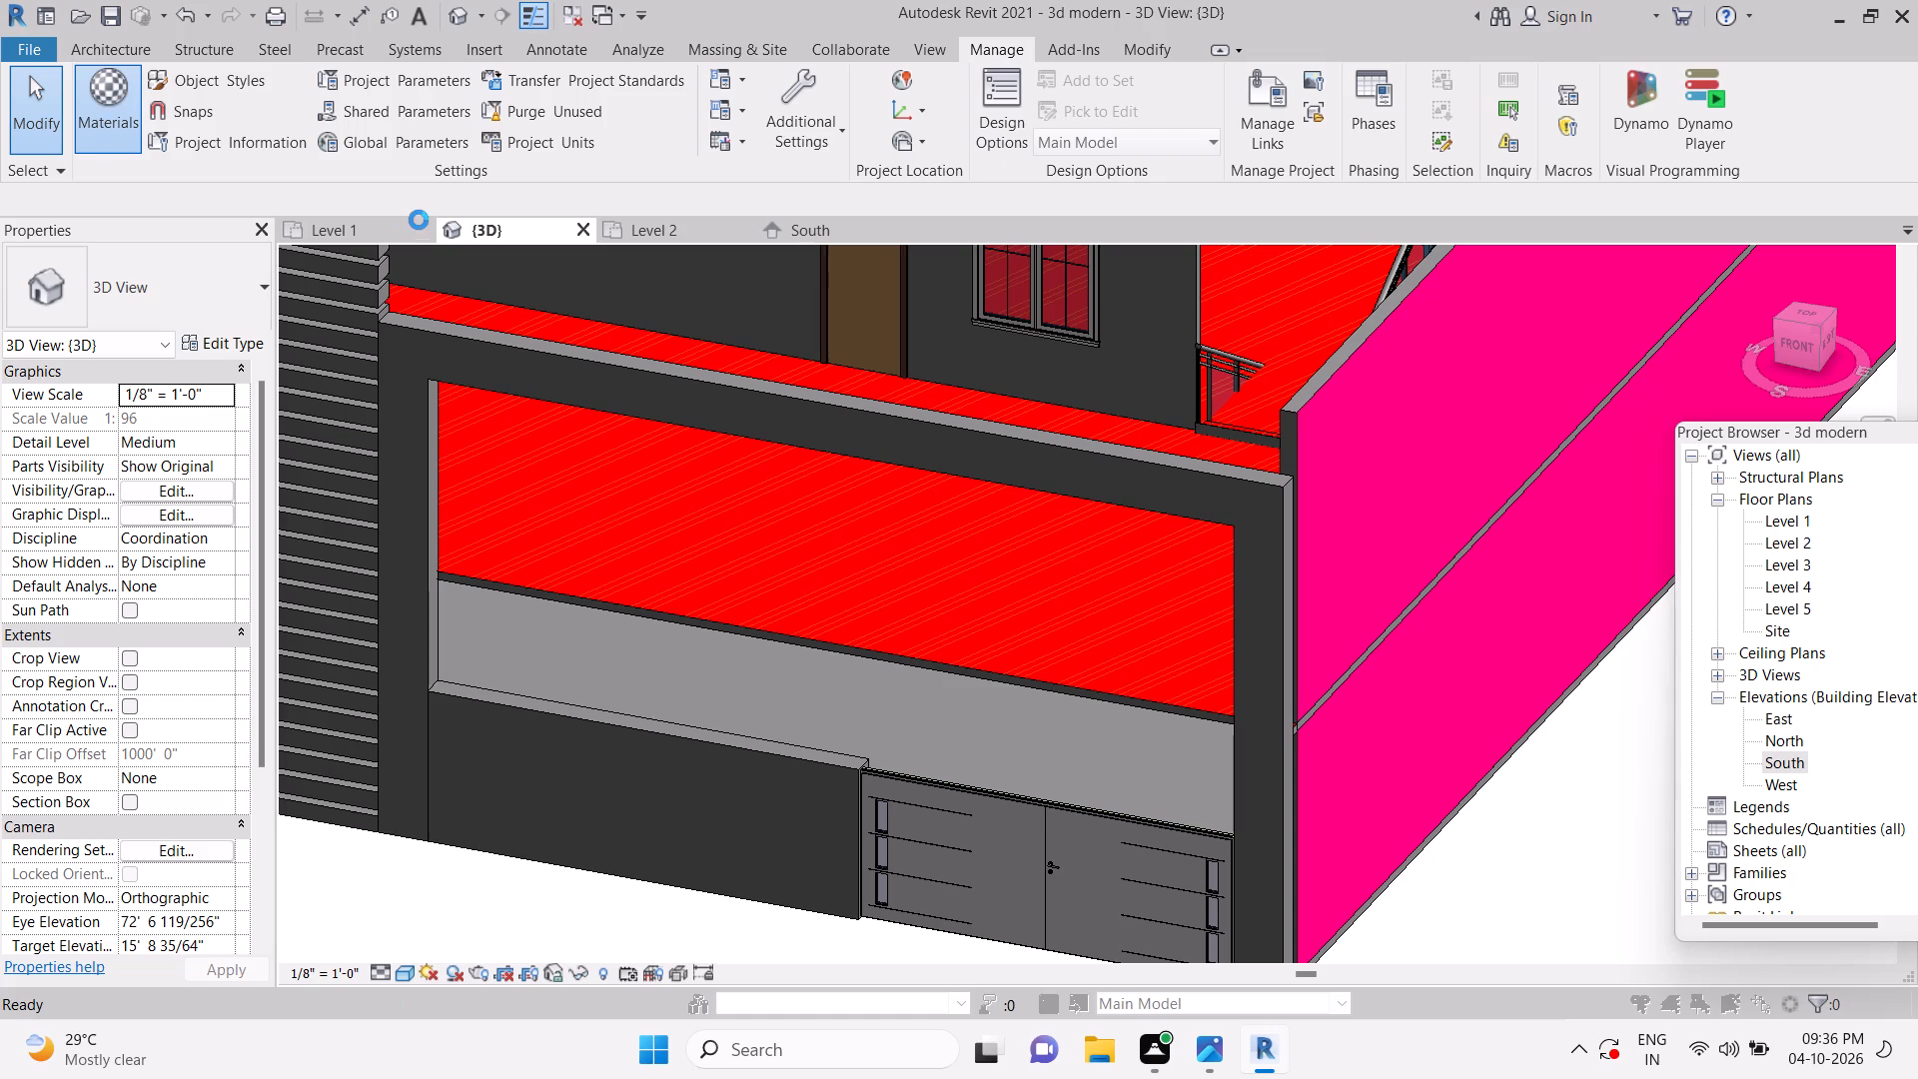
pyautogui.click(157, 397)
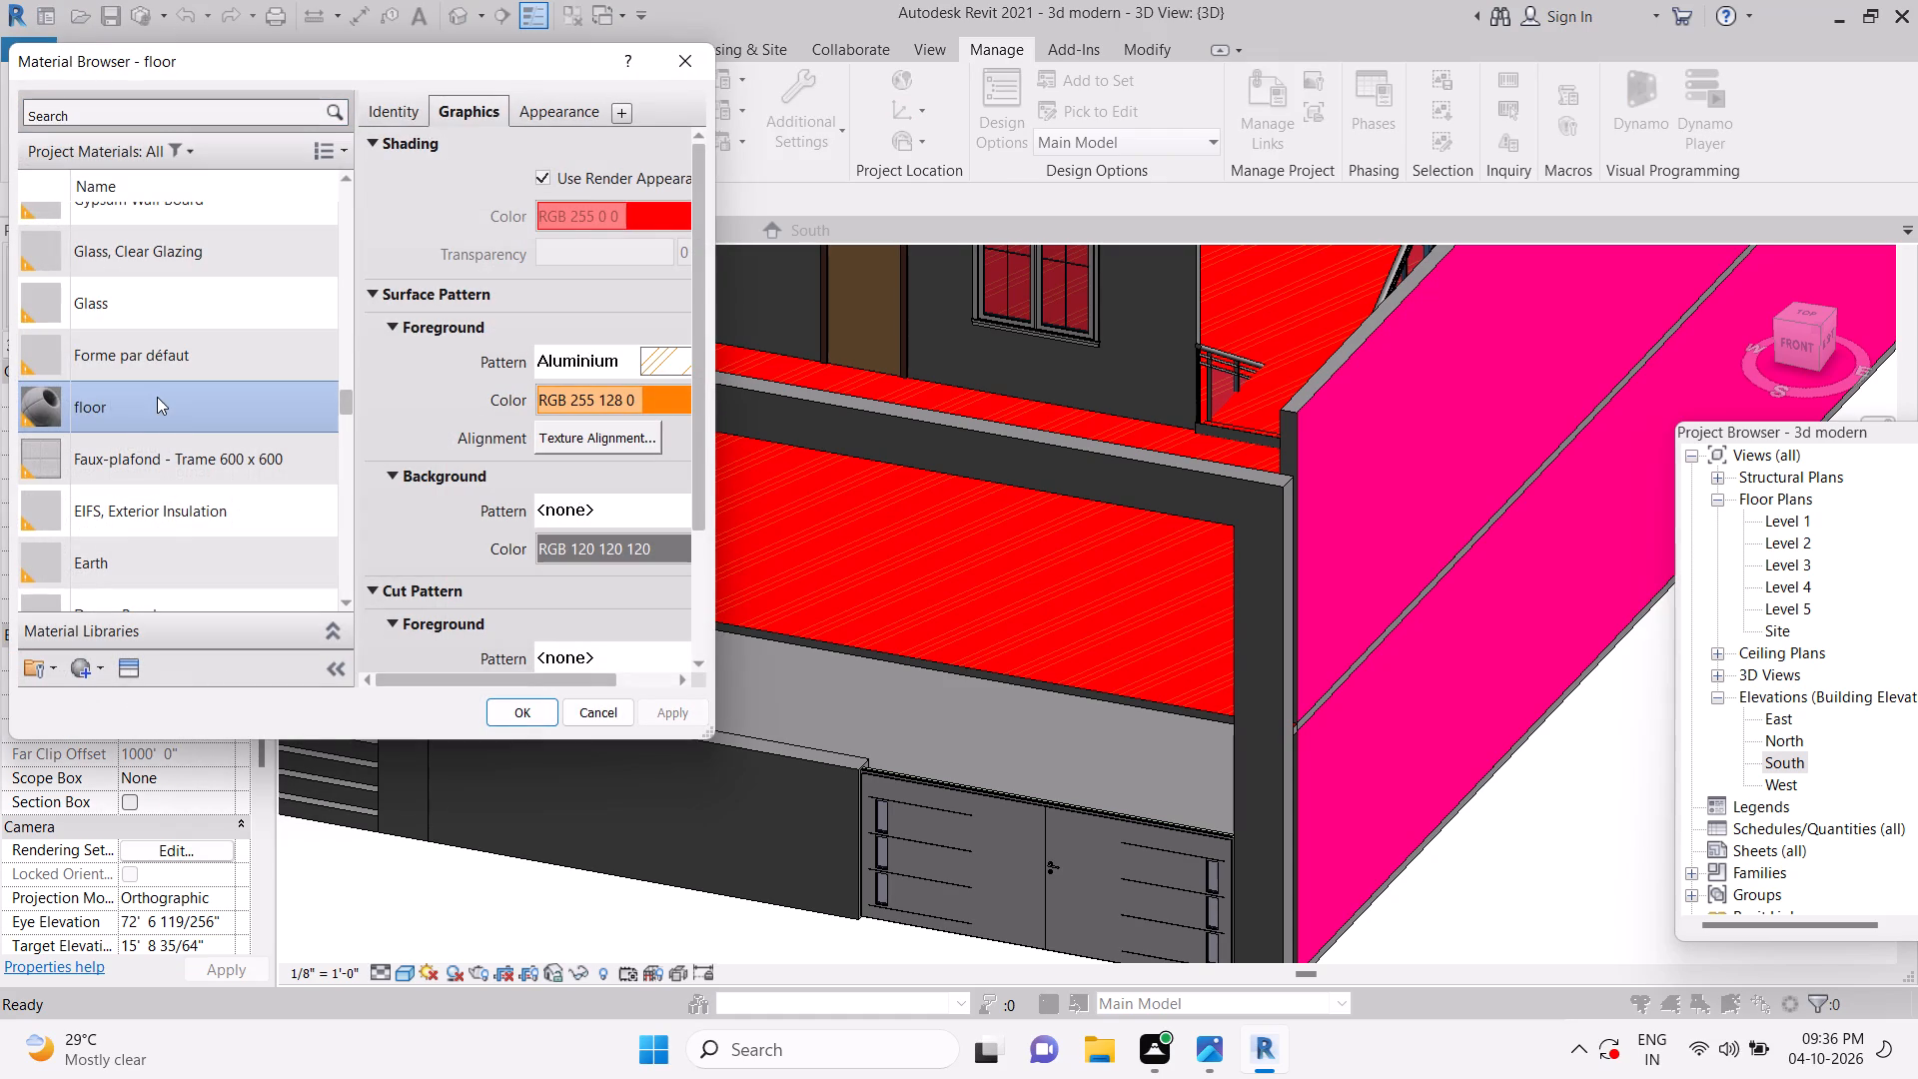
pyautogui.click(584, 116)
pyautogui.click(614, 381)
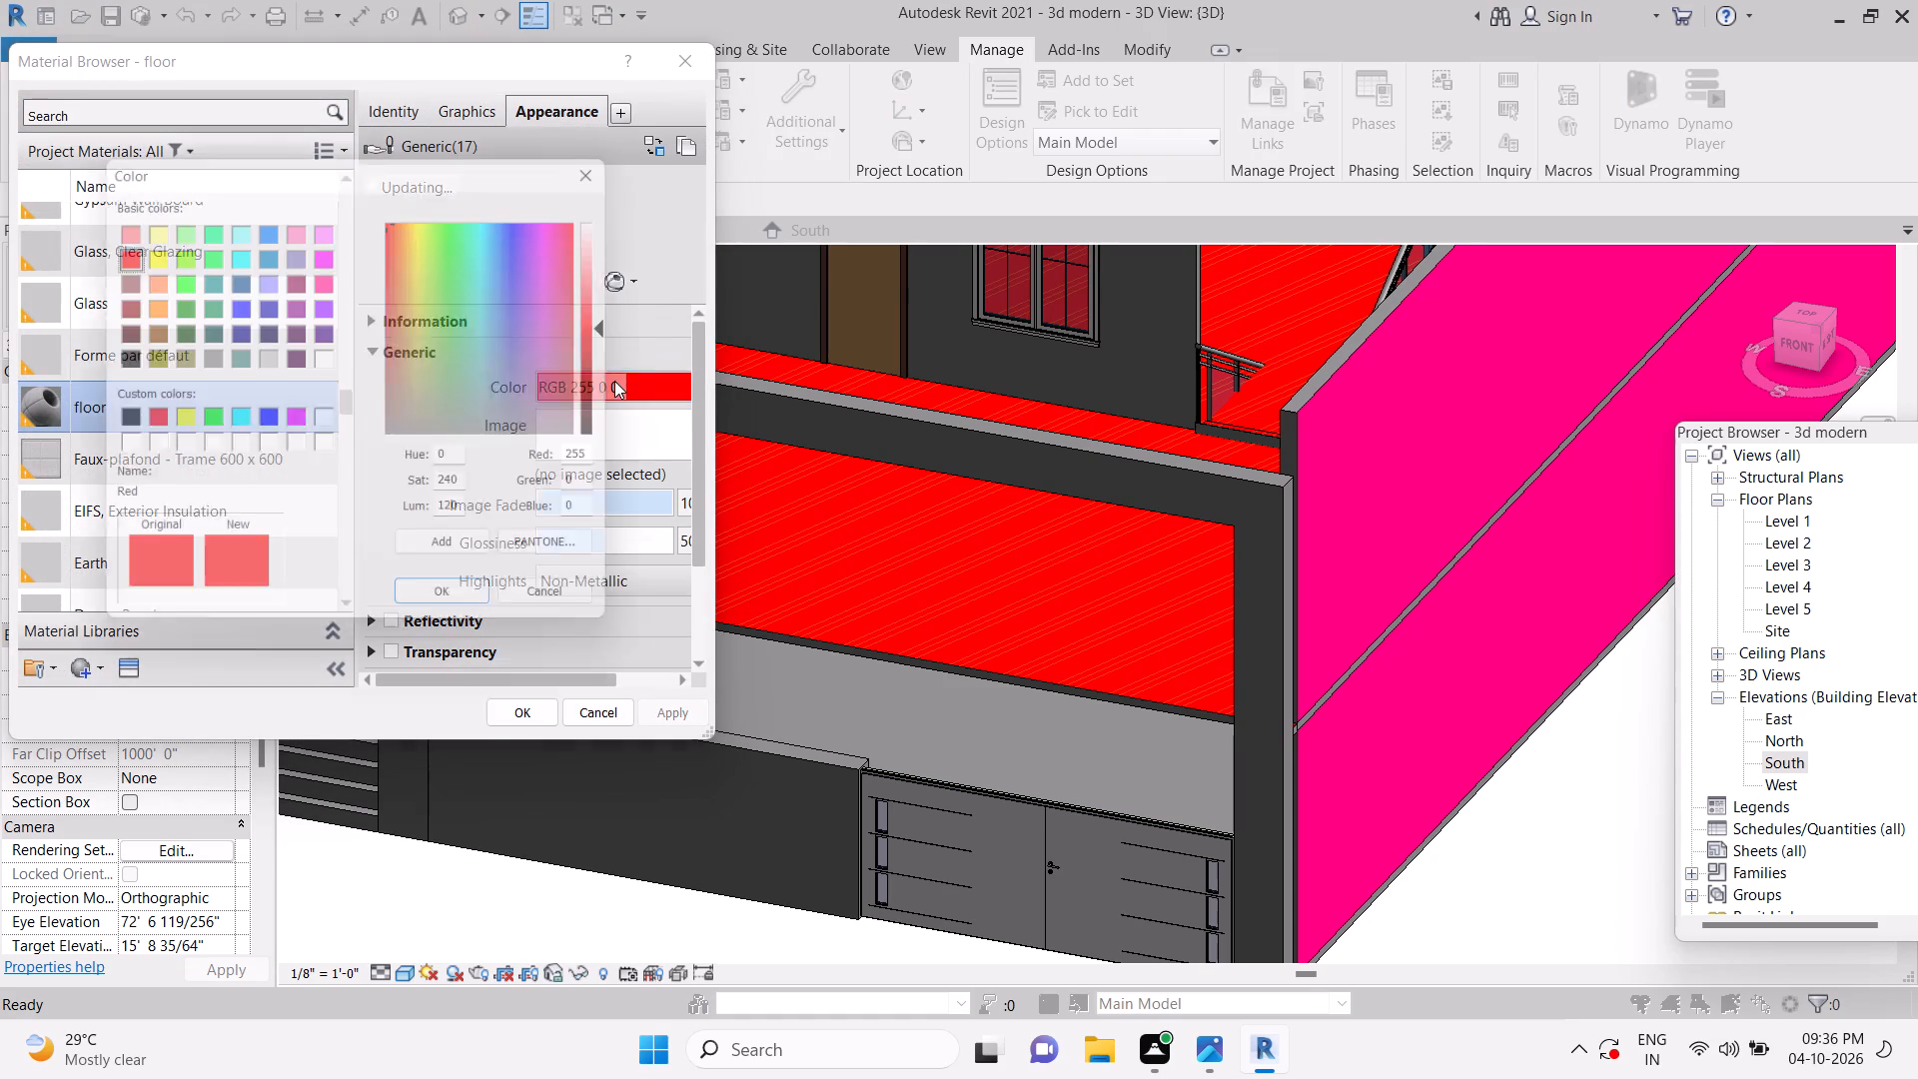
pyautogui.click(606, 152)
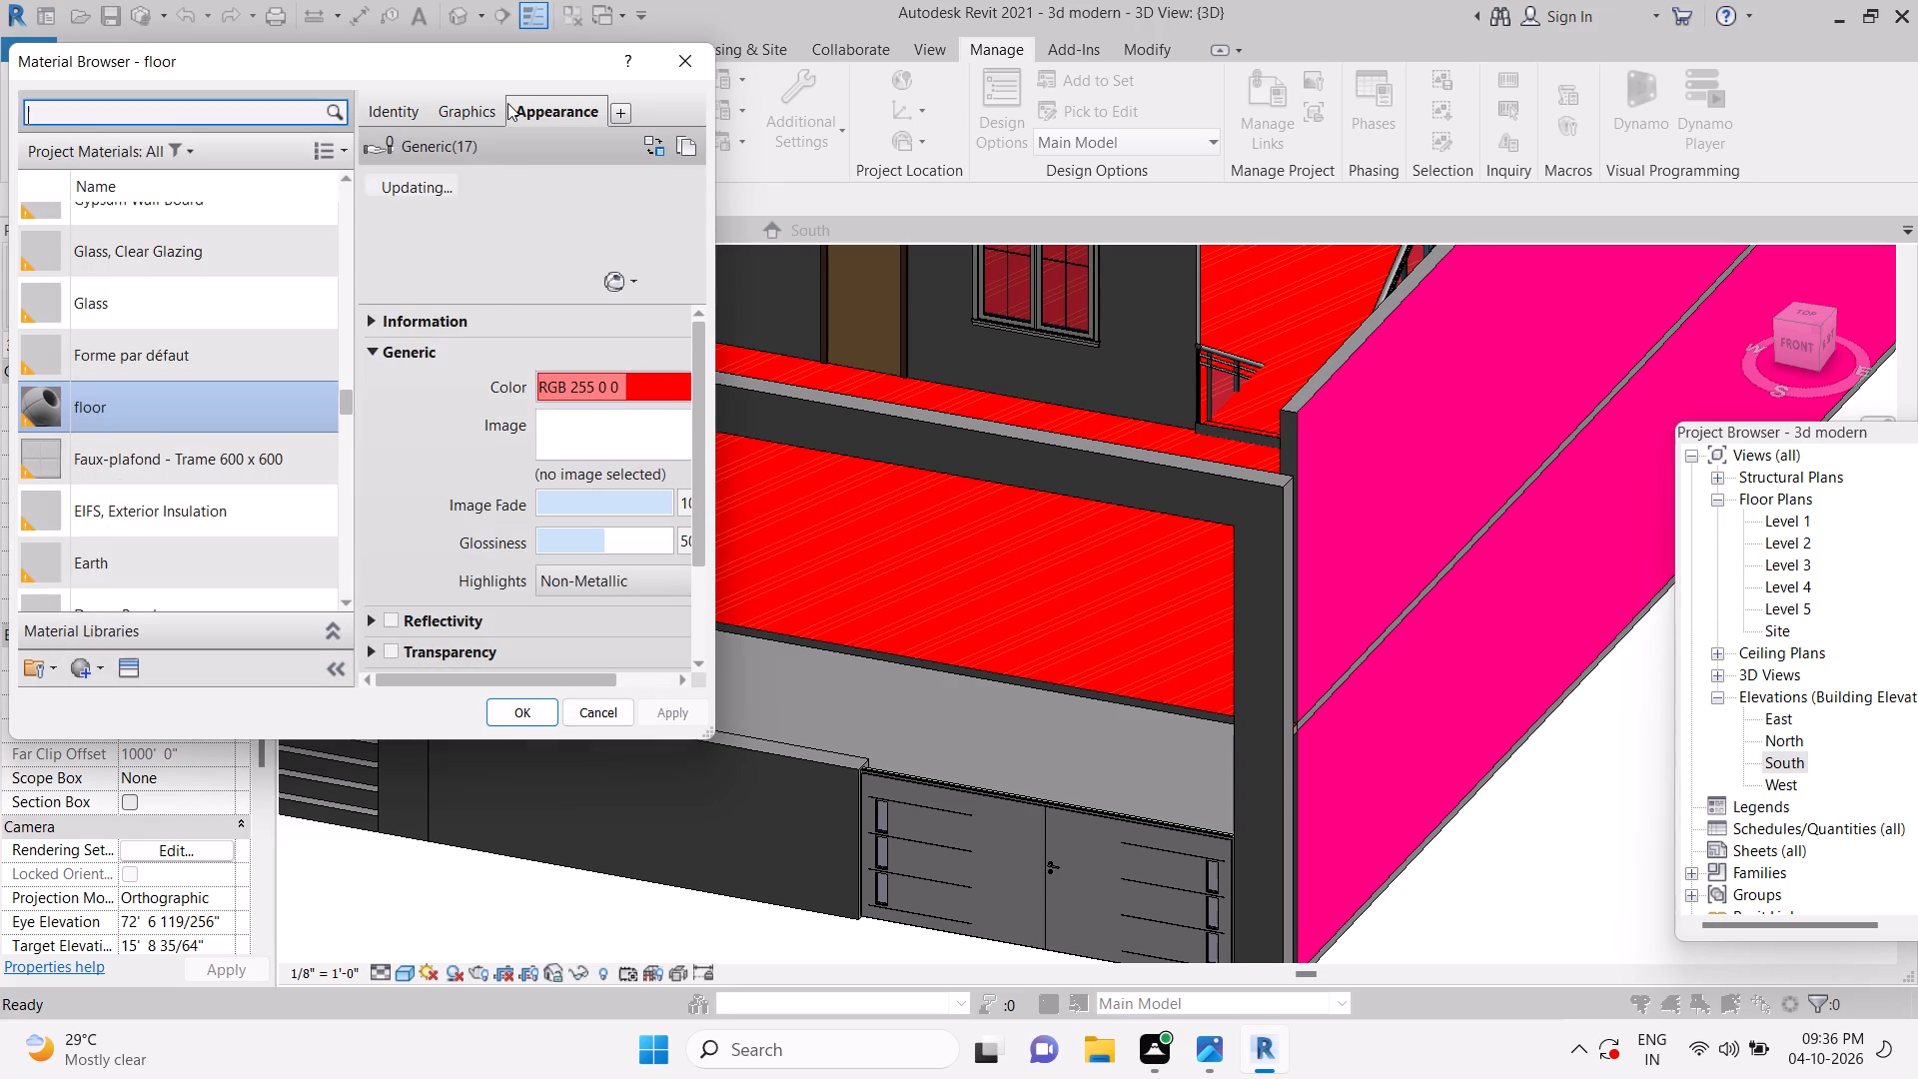
pyautogui.click(482, 125)
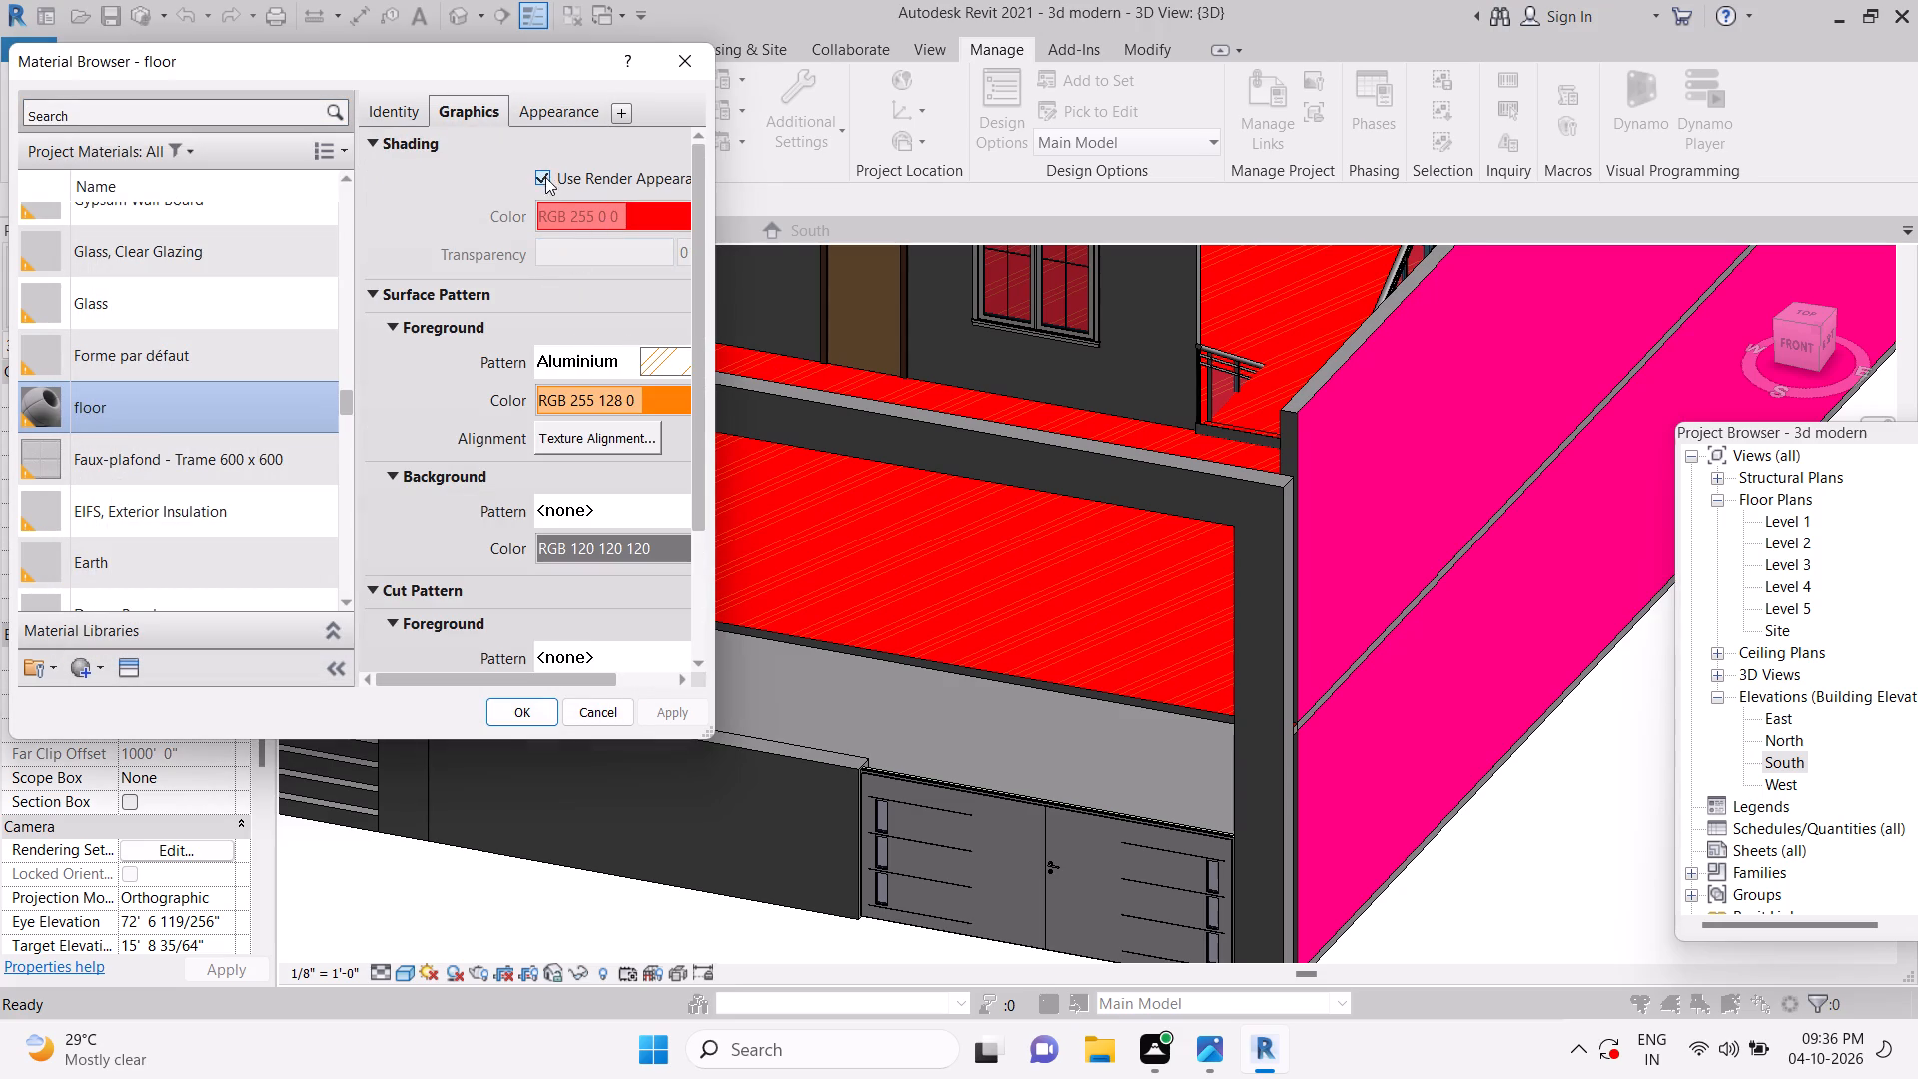
pyautogui.click(630, 359)
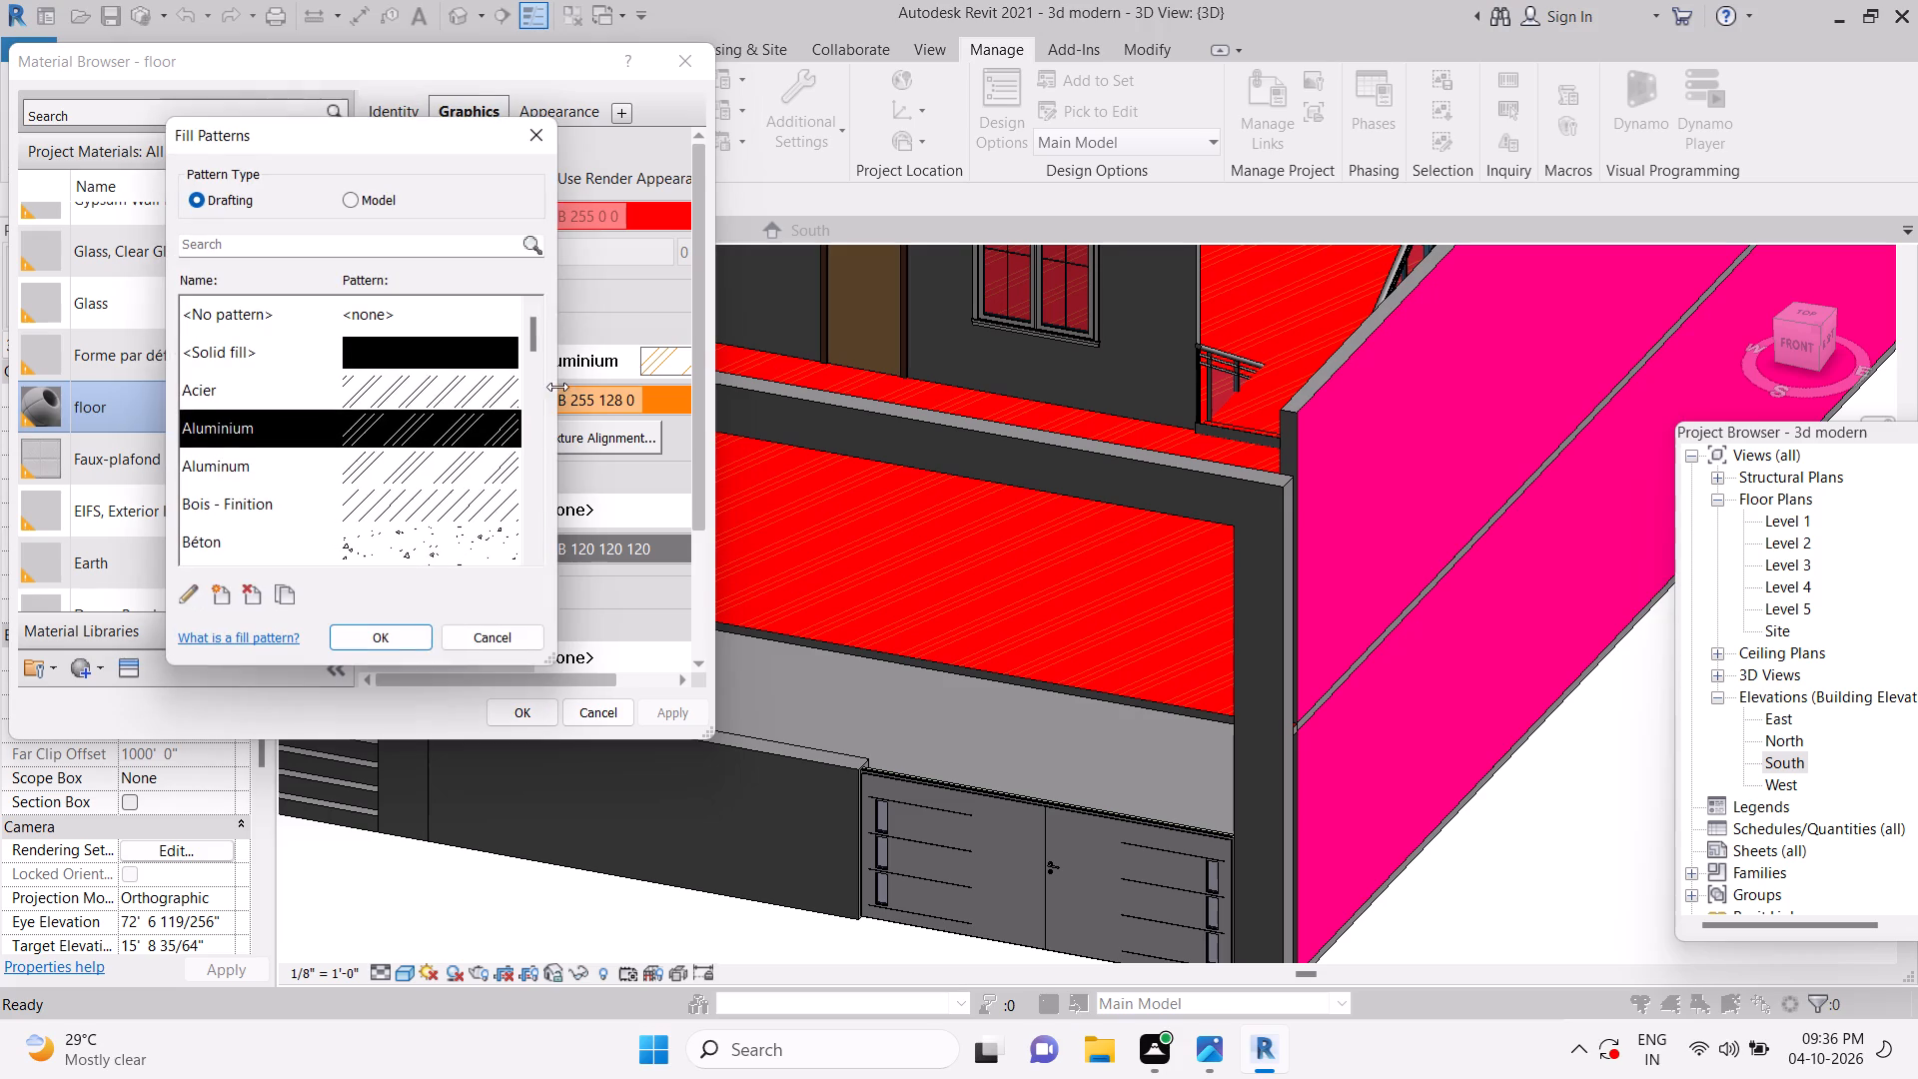
pyautogui.click(392, 533)
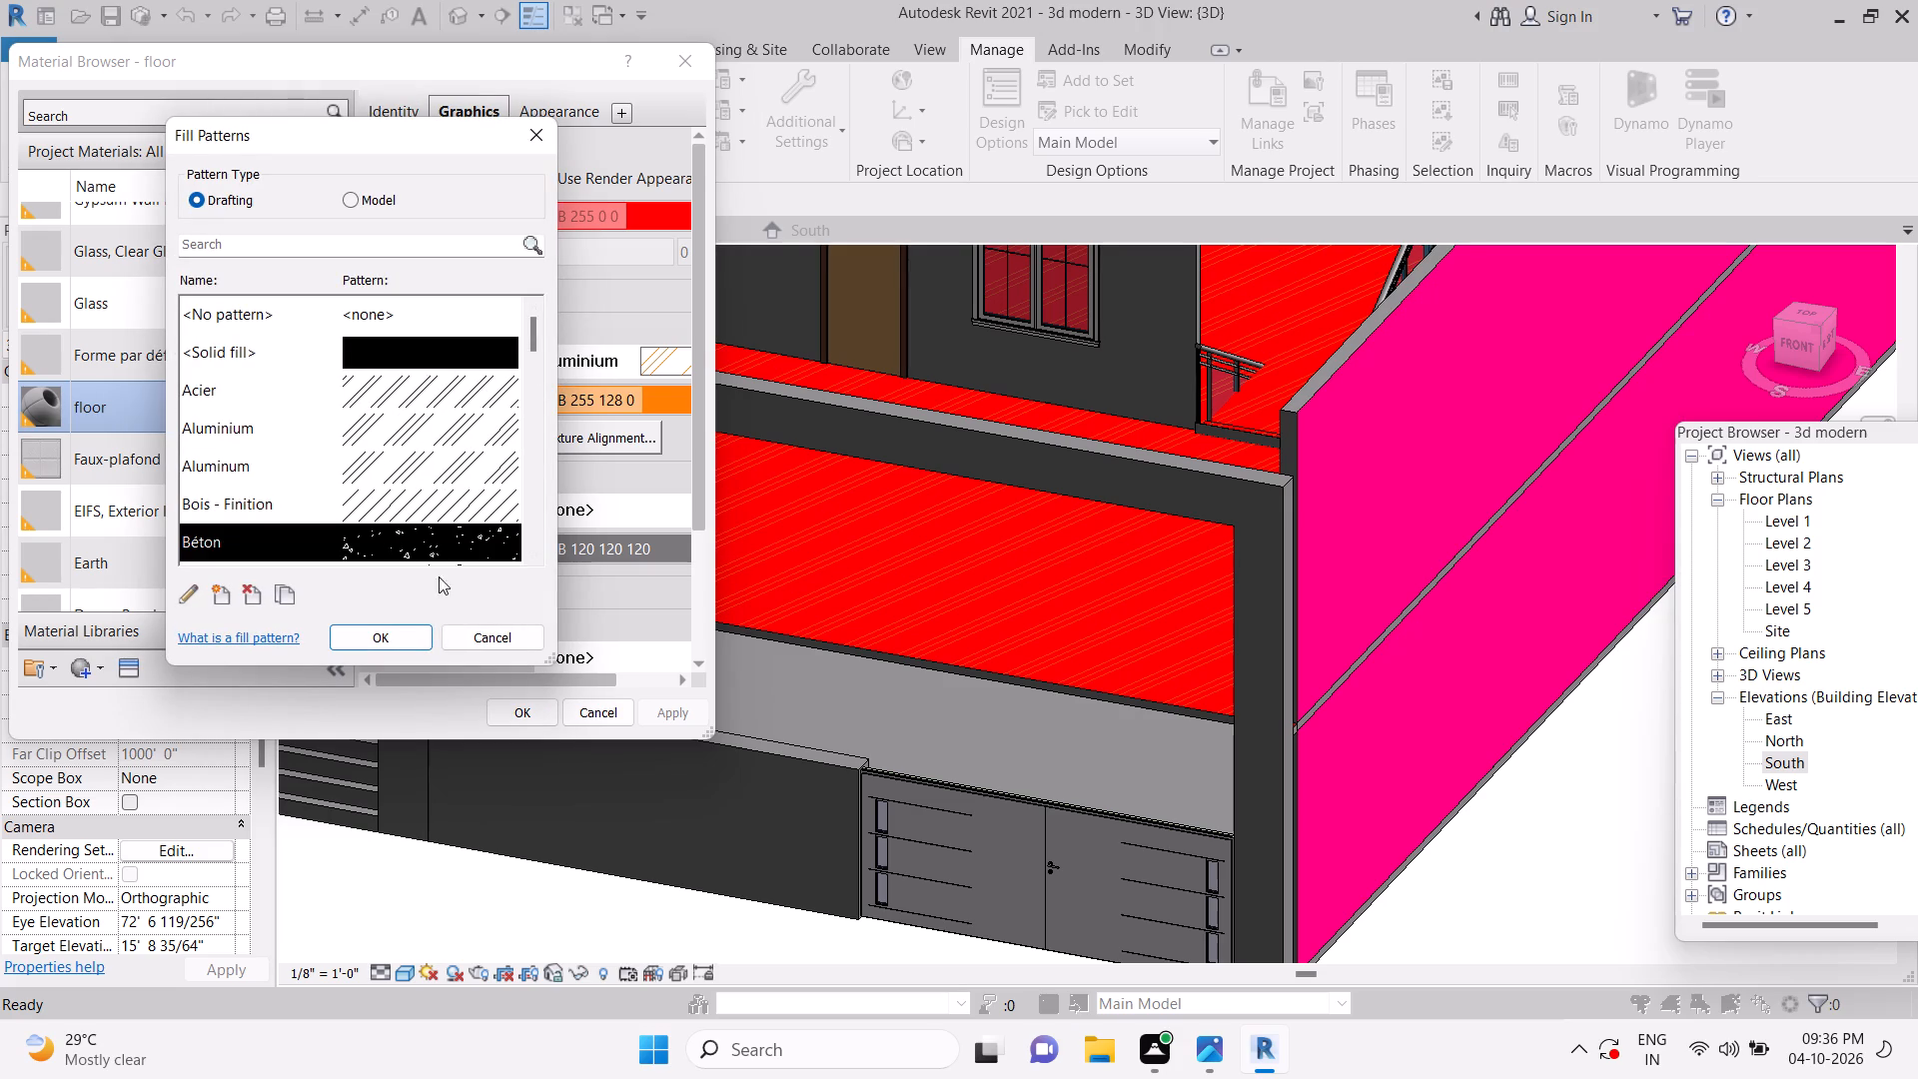
pyautogui.click(410, 634)
pyautogui.click(646, 413)
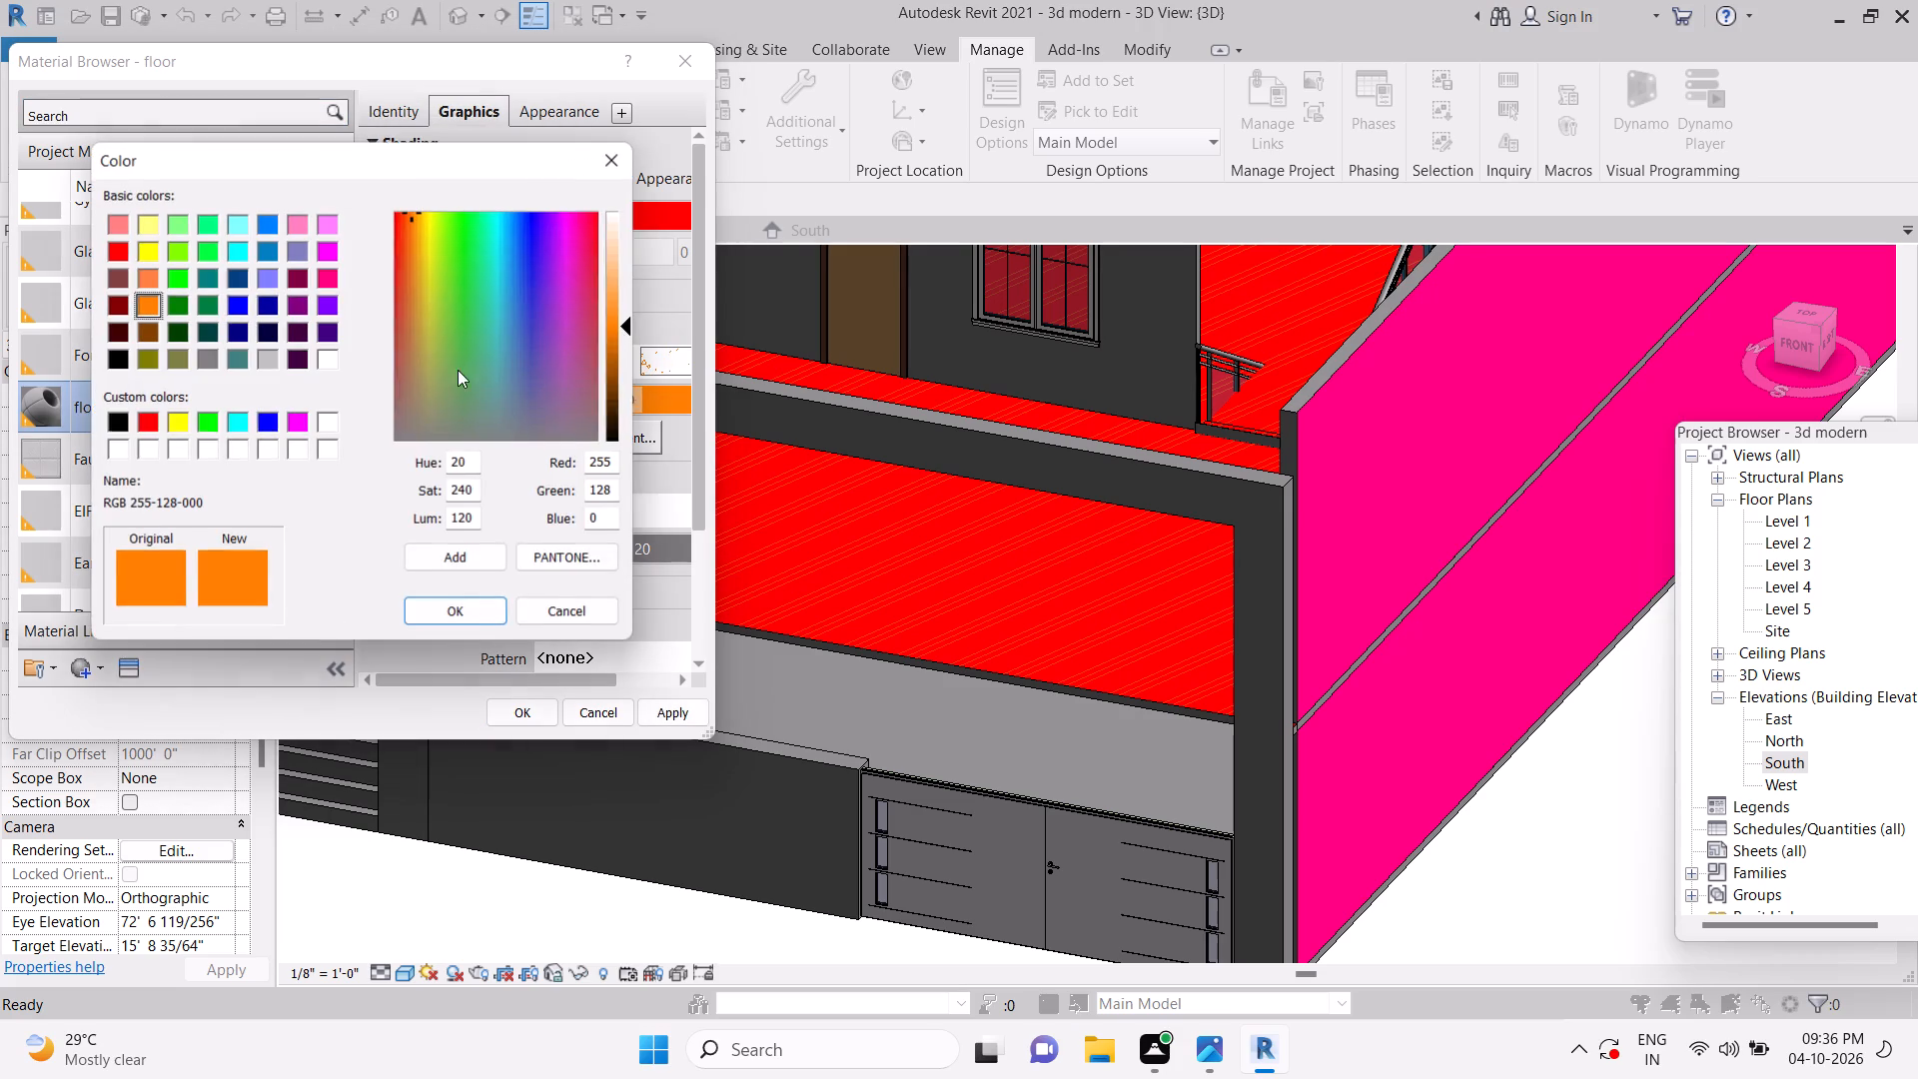
pyautogui.click(298, 424)
pyautogui.click(433, 618)
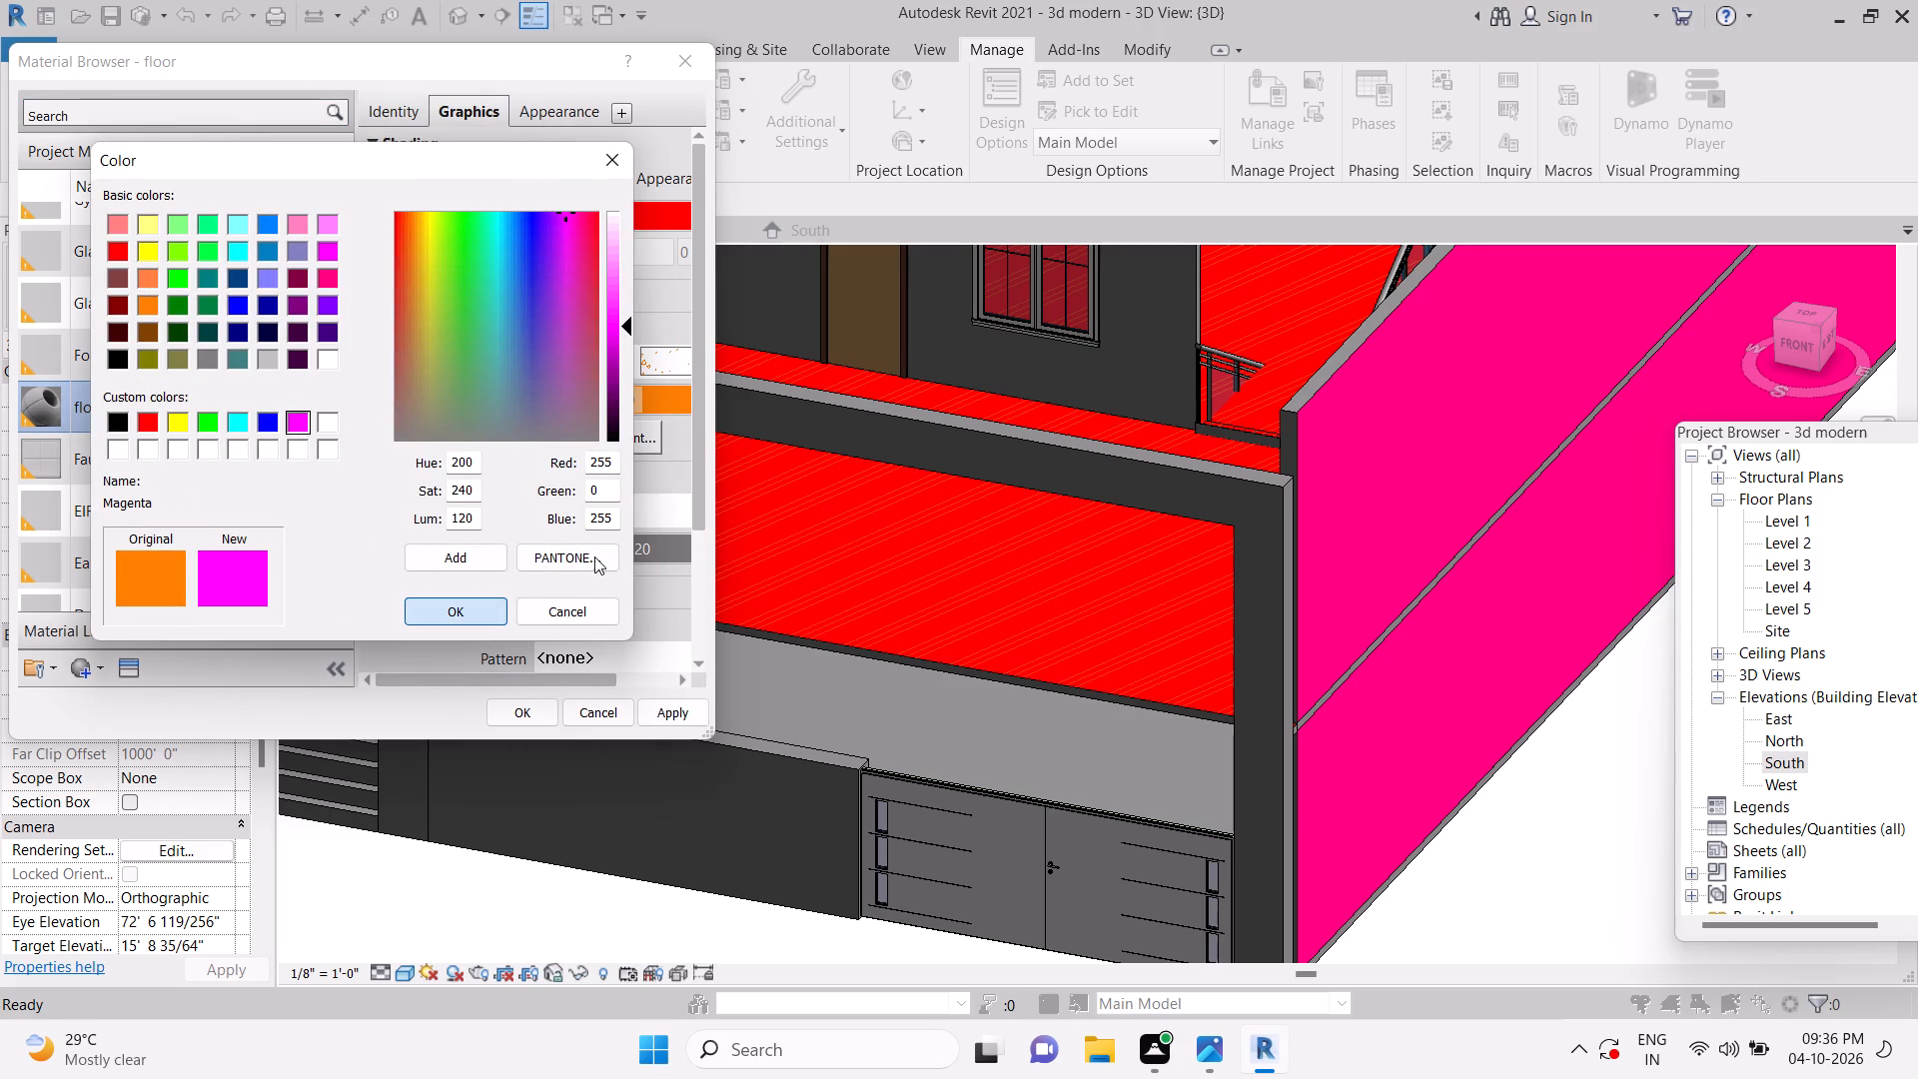
pyautogui.click(671, 717)
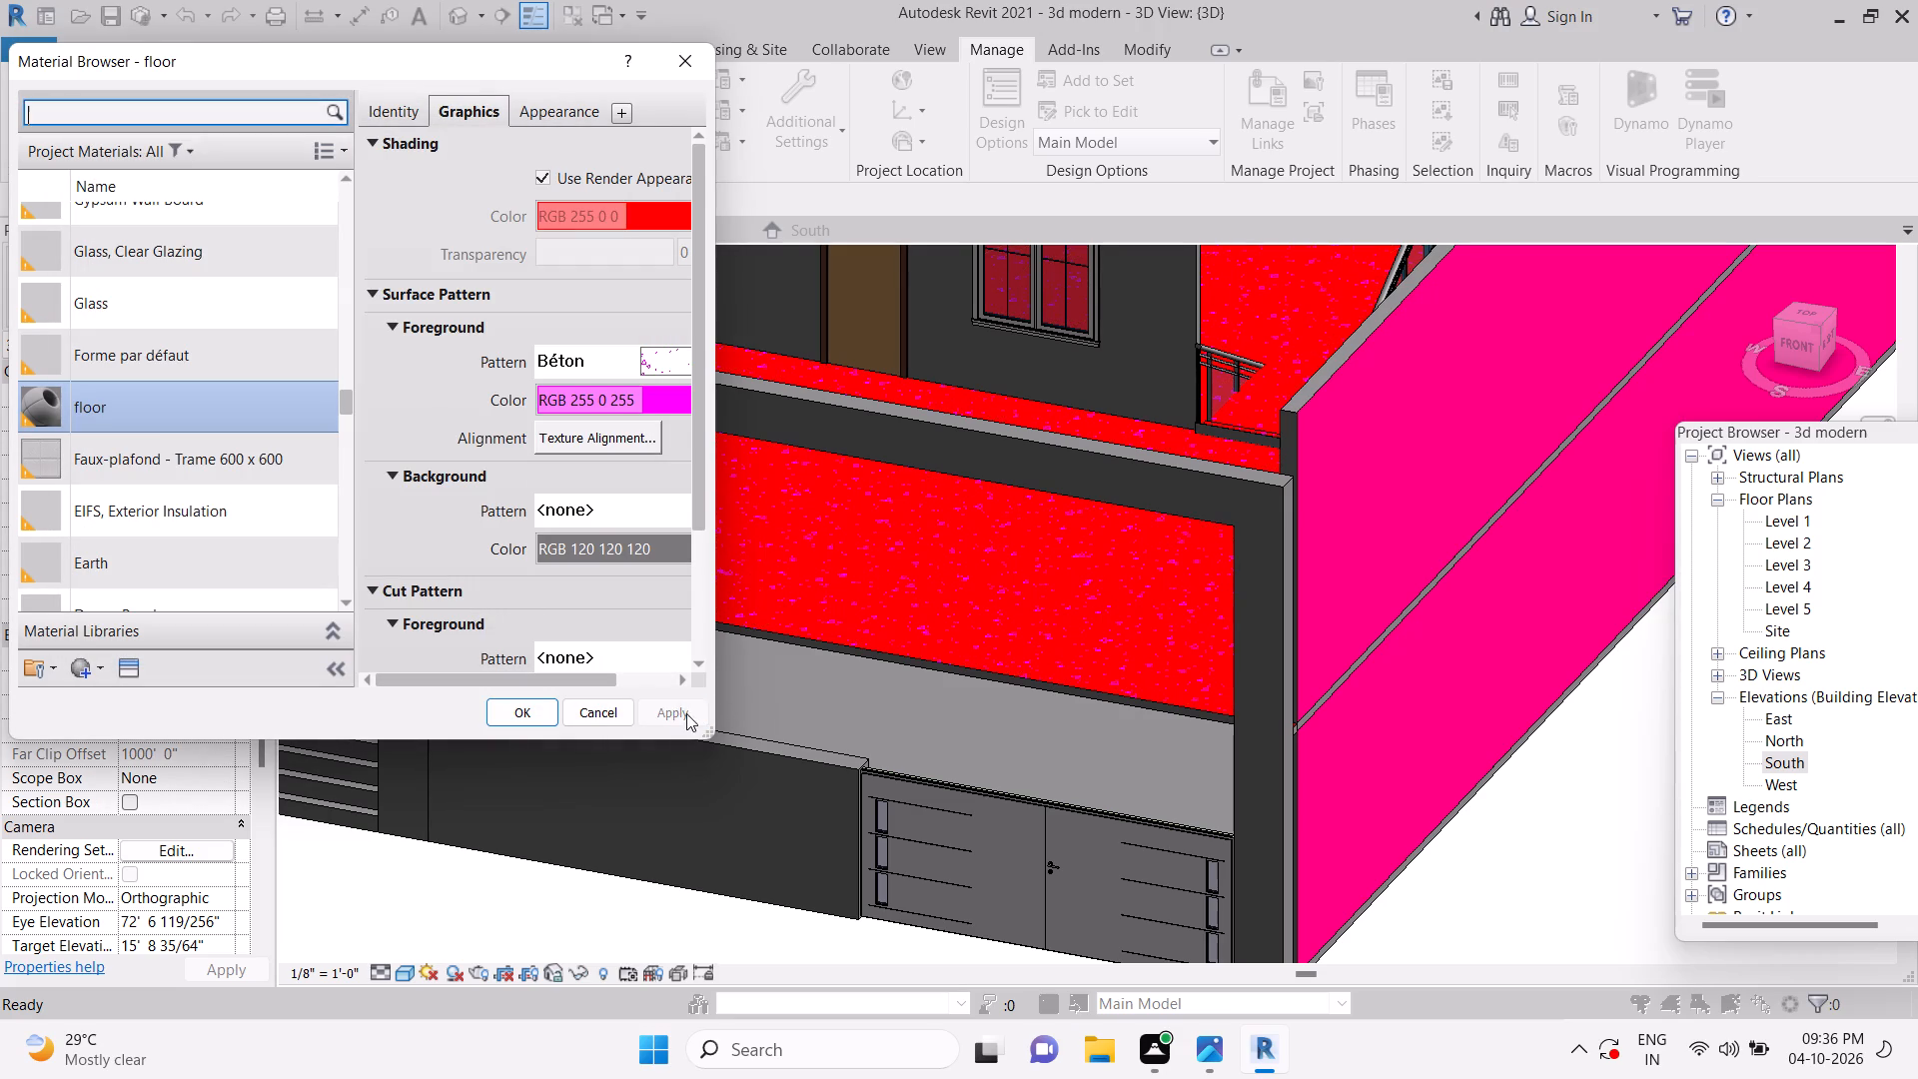
pyautogui.click(542, 716)
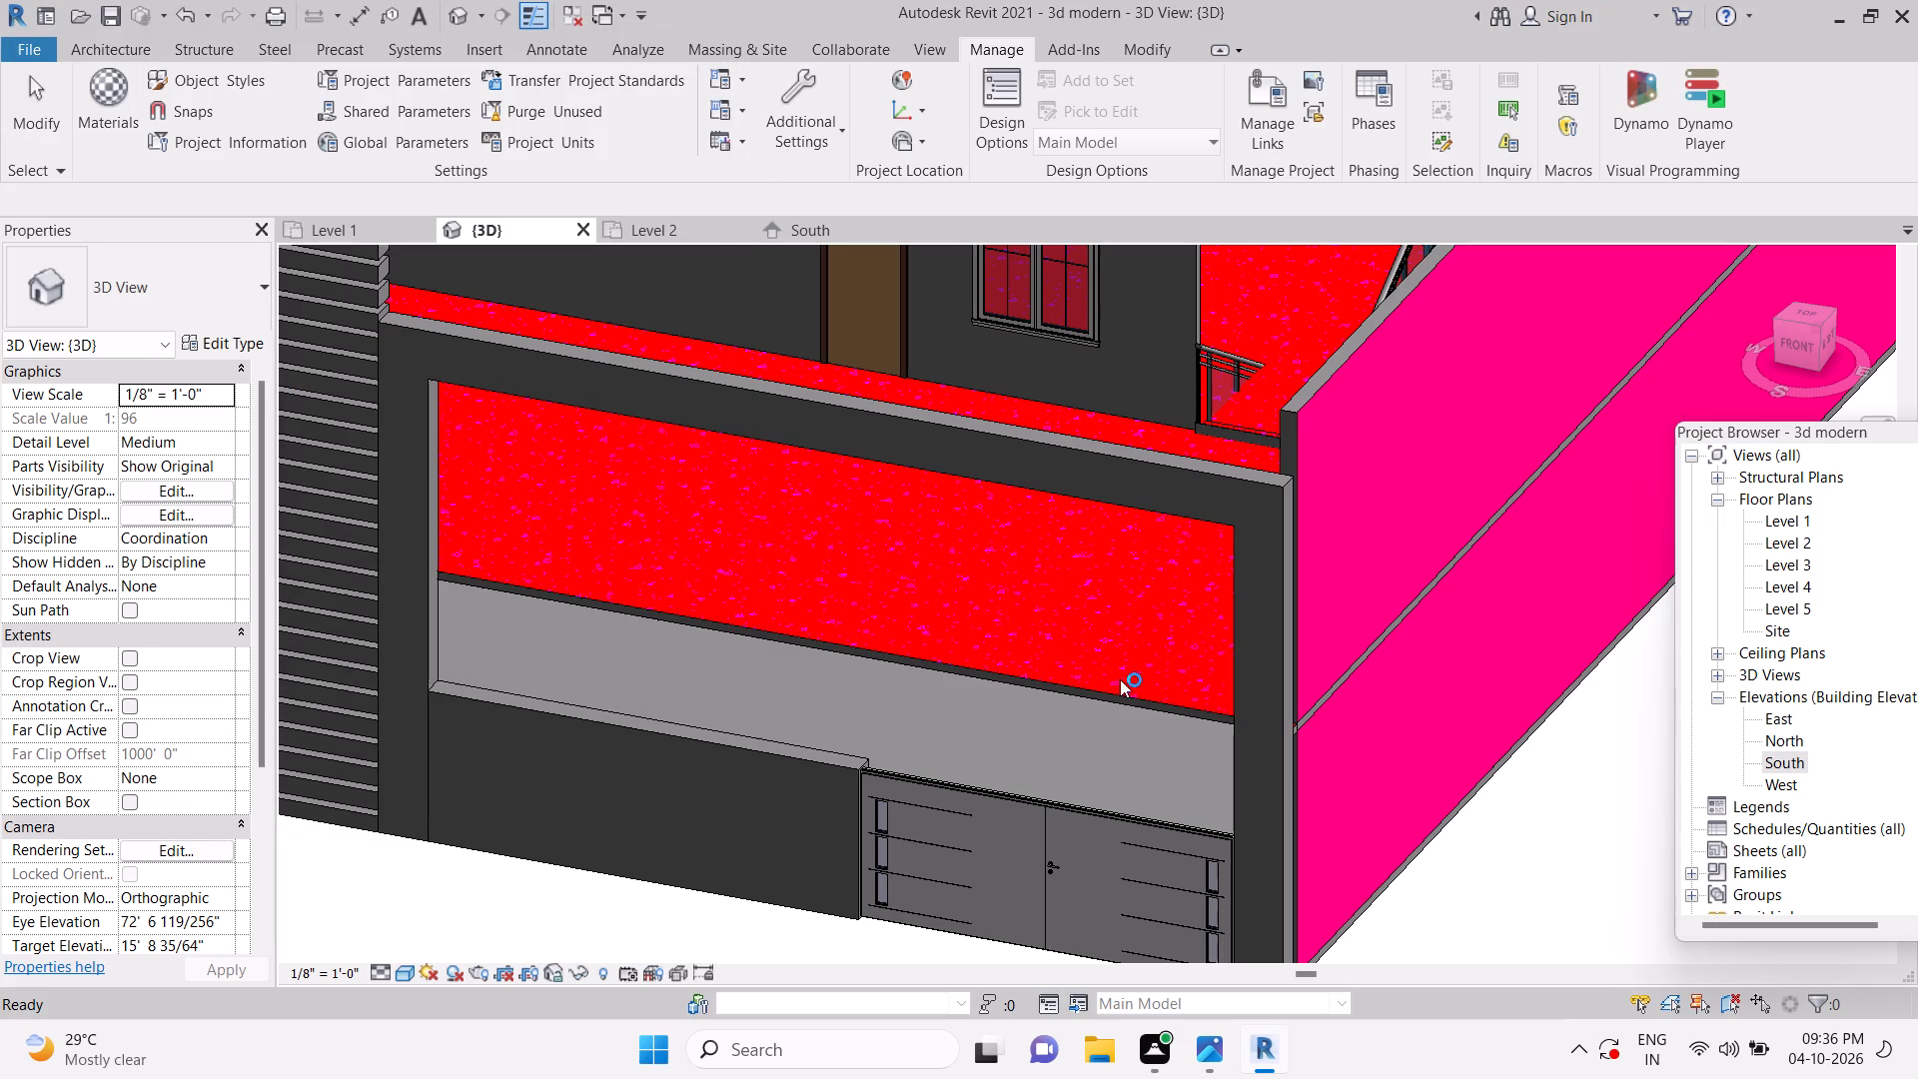
# Examine the Béton surface pattern on the painted floor behind the facade frame, and dismiss the notification card.
pyautogui.scroll(6, 1096, 657)
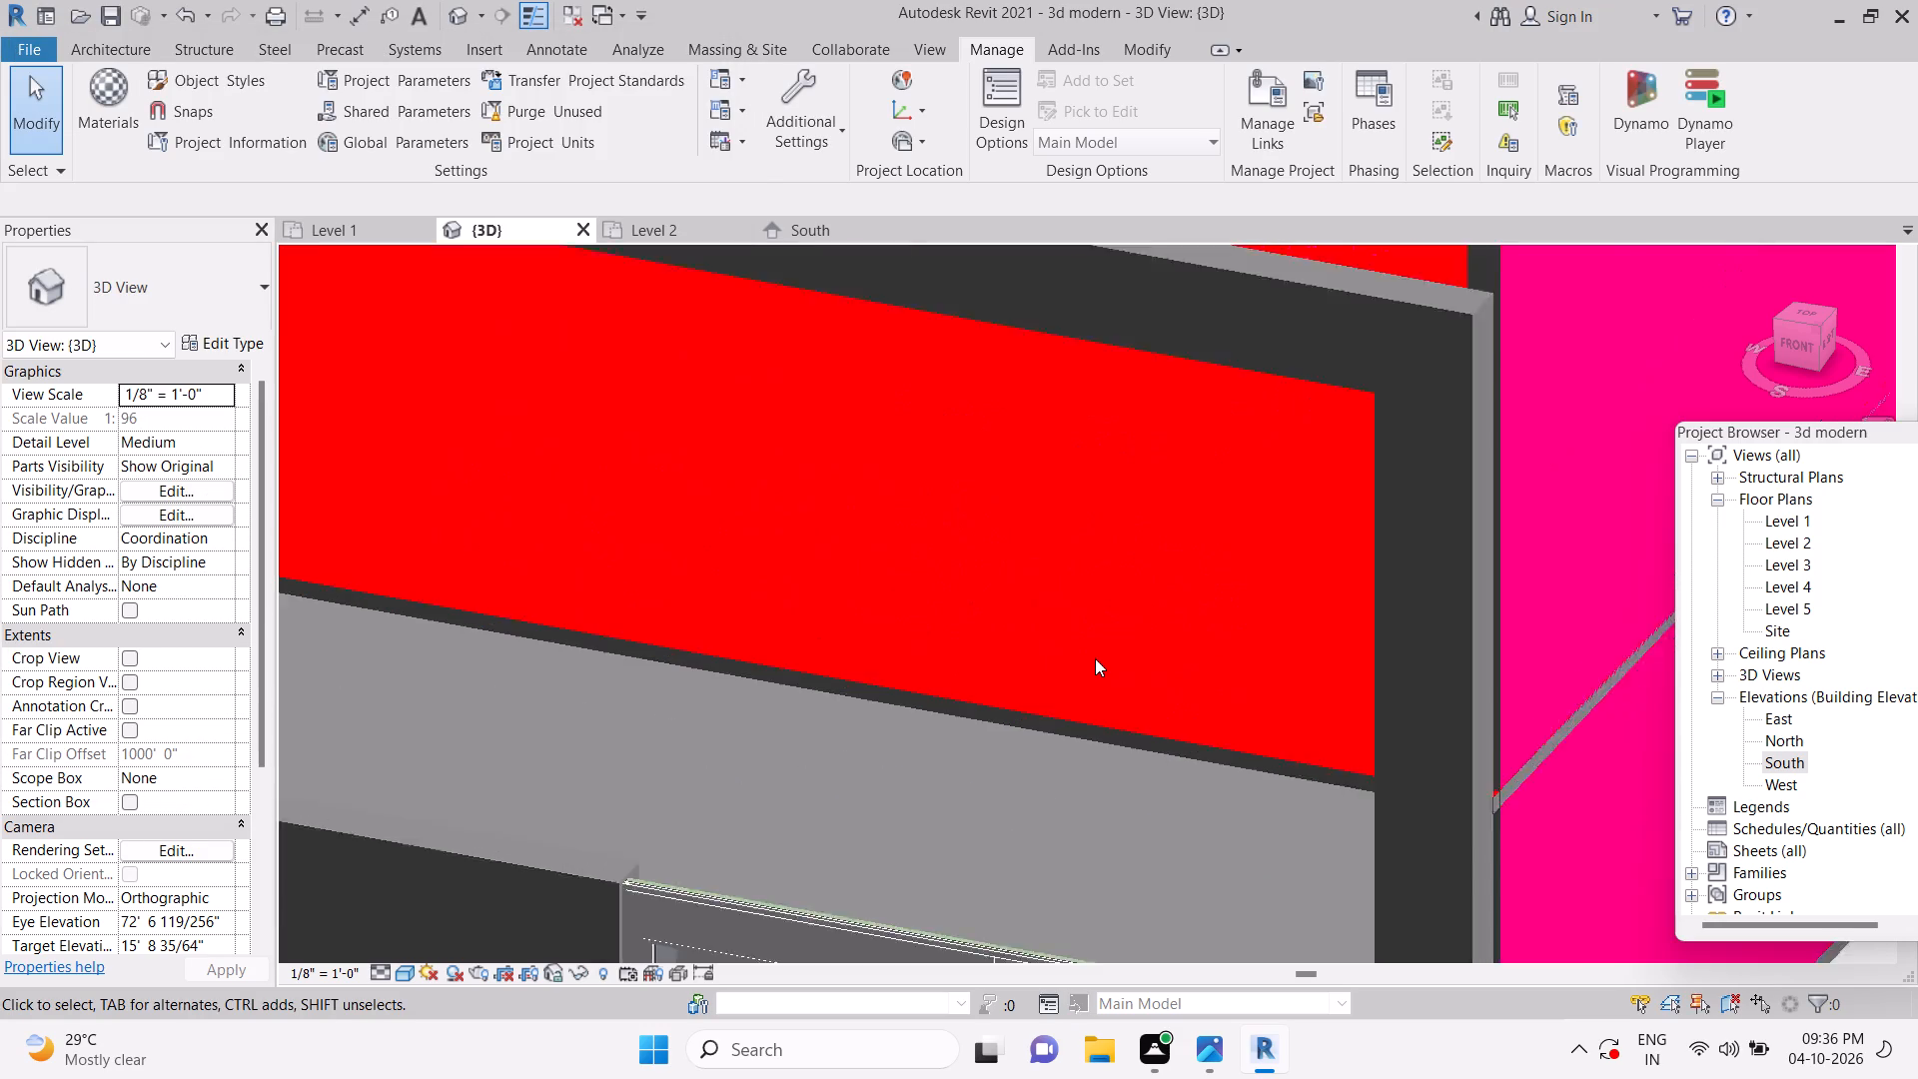
pyautogui.scroll(1, 1095, 658)
pyautogui.press('Escape')
pyautogui.scroll(-11, 1095, 658)
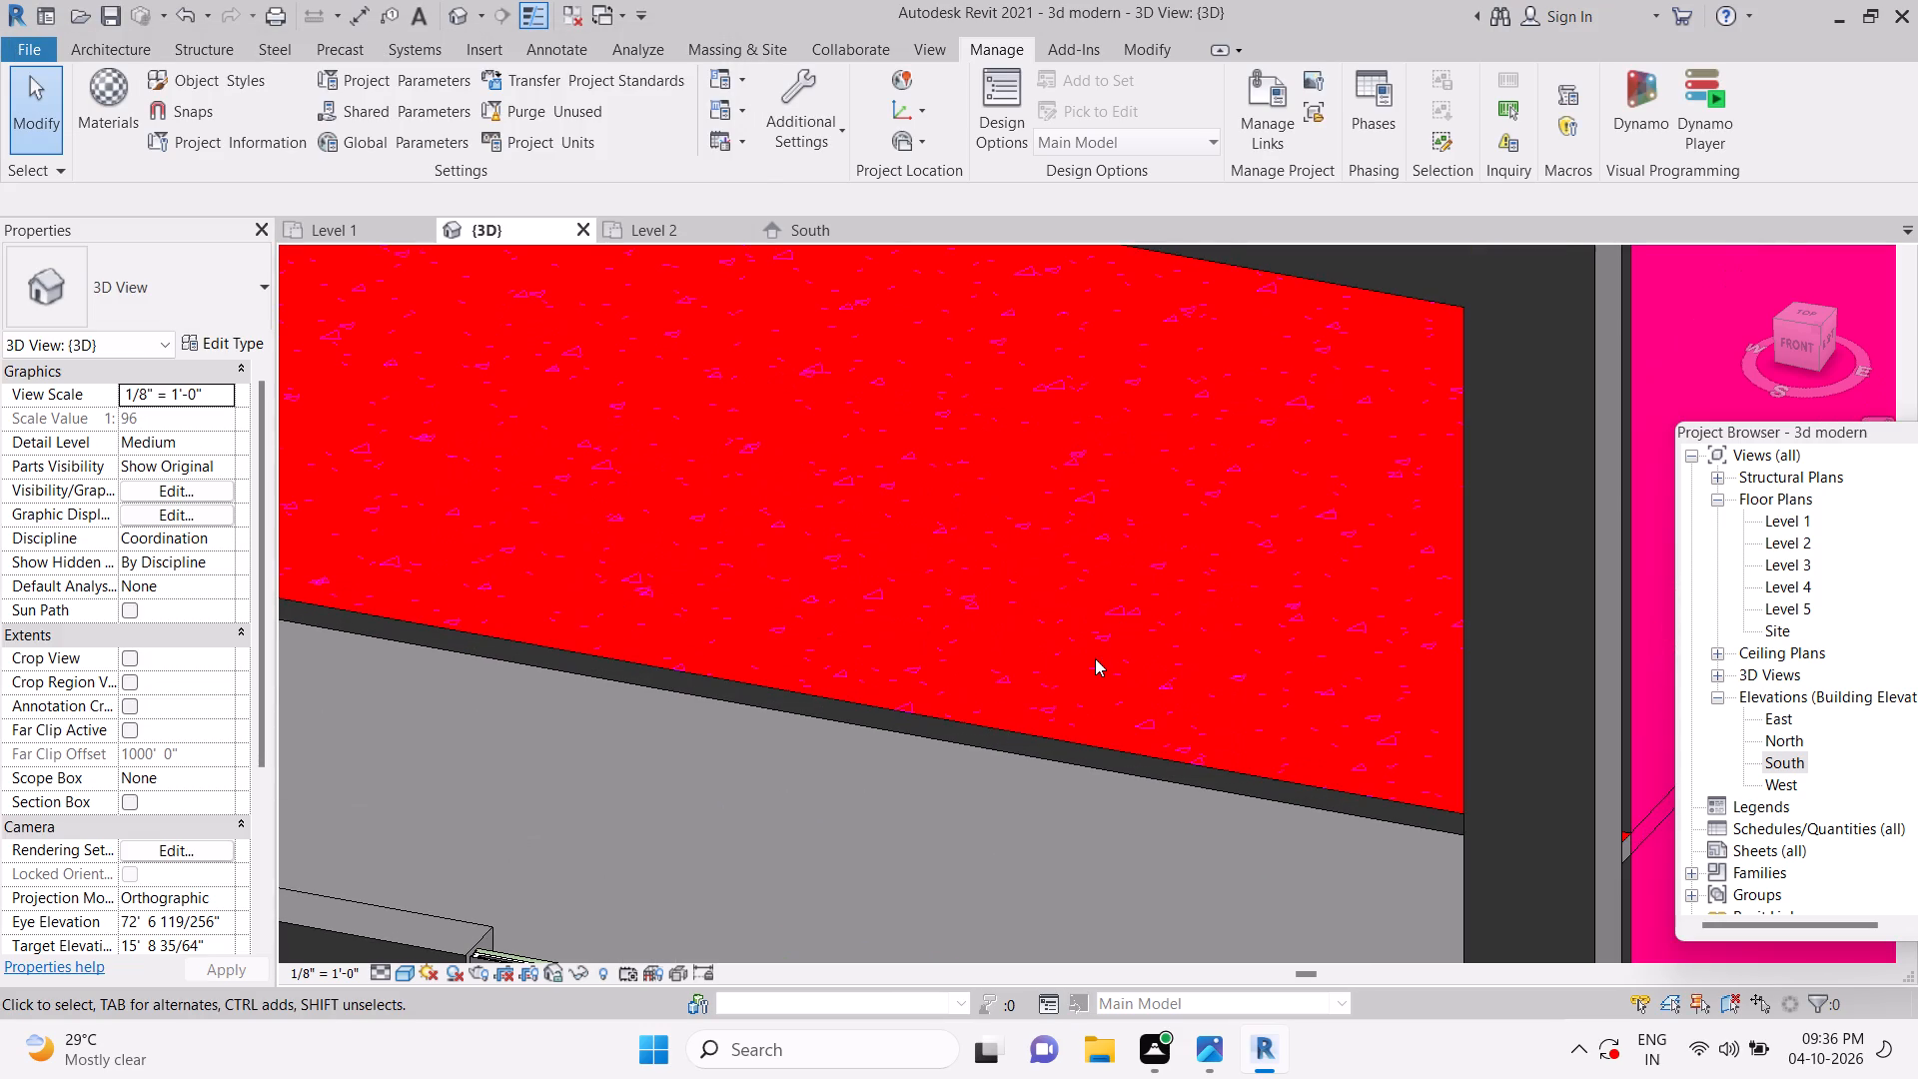
pyautogui.press('Escape')
pyautogui.press('Escape')
pyautogui.press('Escape')
pyautogui.scroll(-1, 1095, 623)
pyautogui.press('Escape')
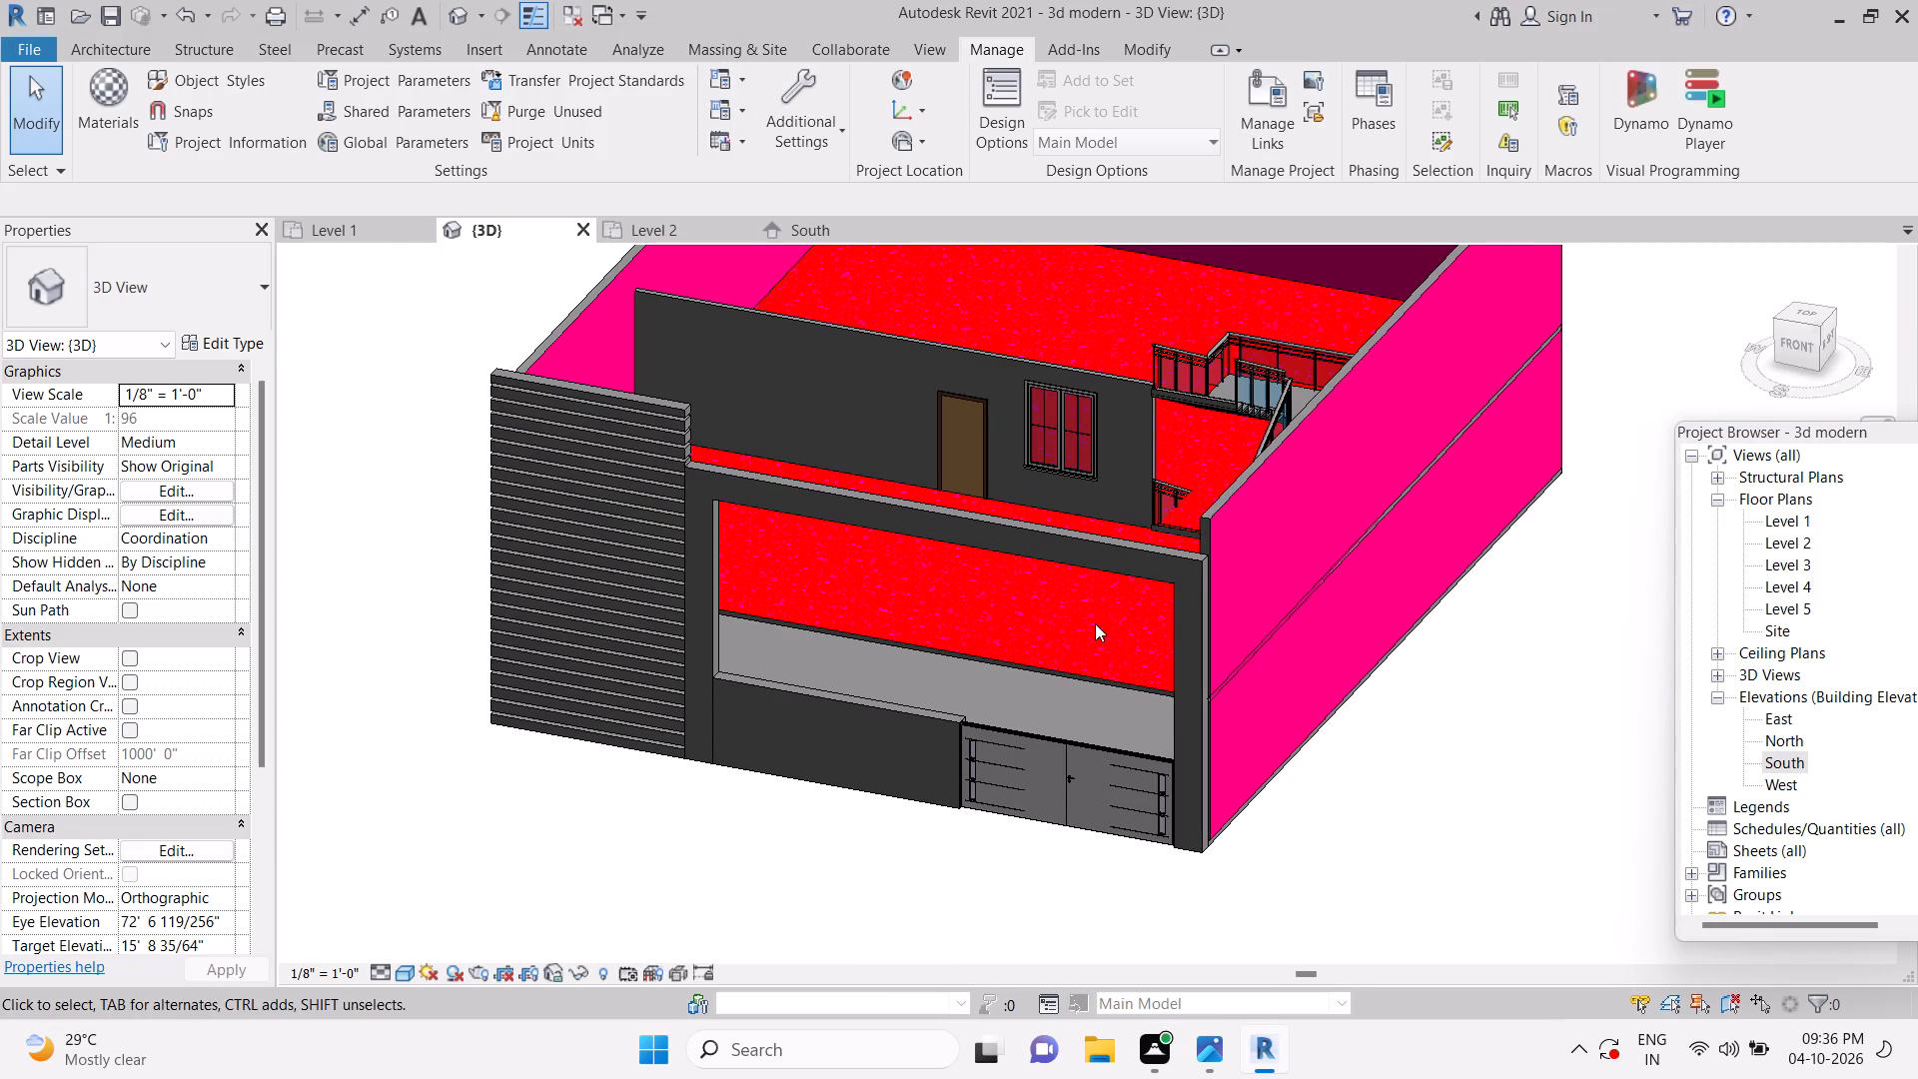
pyautogui.press('Escape')
pyautogui.press('Escape')
pyautogui.press('Escape')
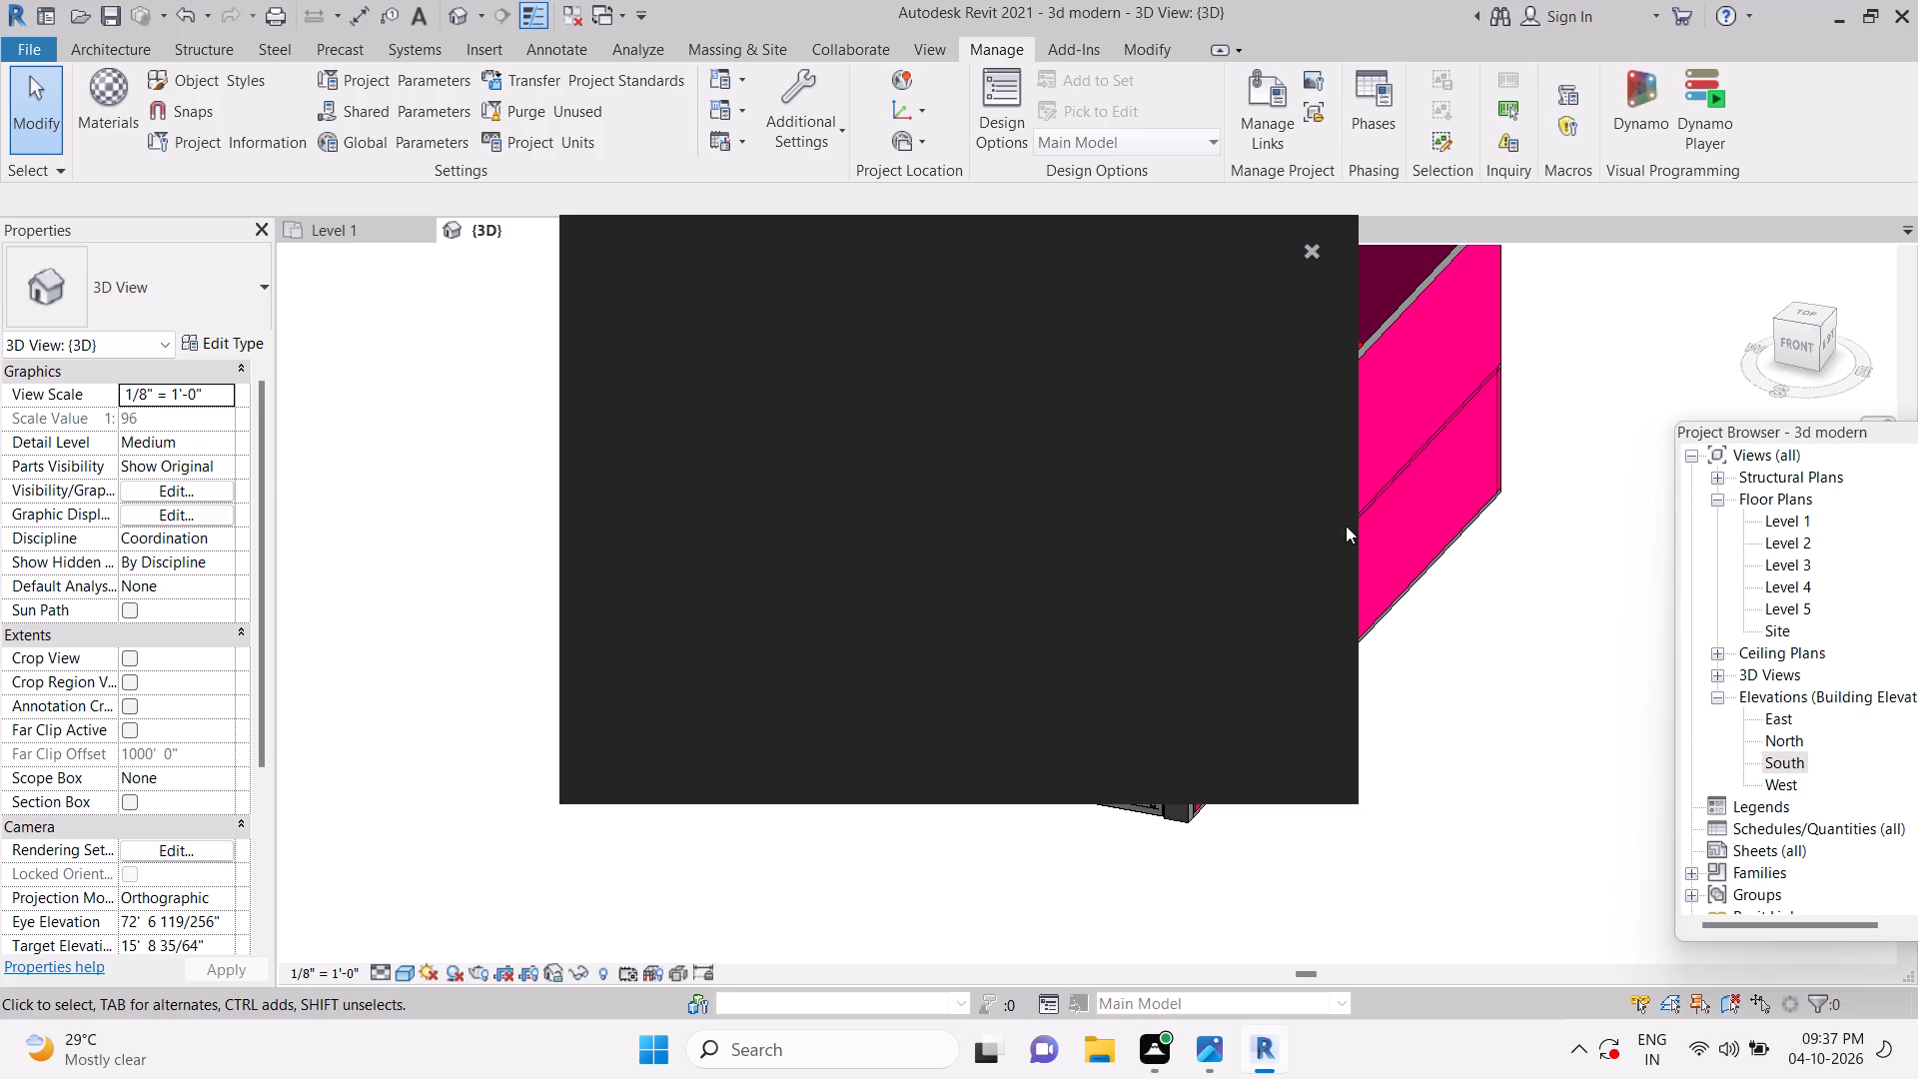
pyautogui.moveTo(1315, 260); pyautogui.dragTo(1302, 251)
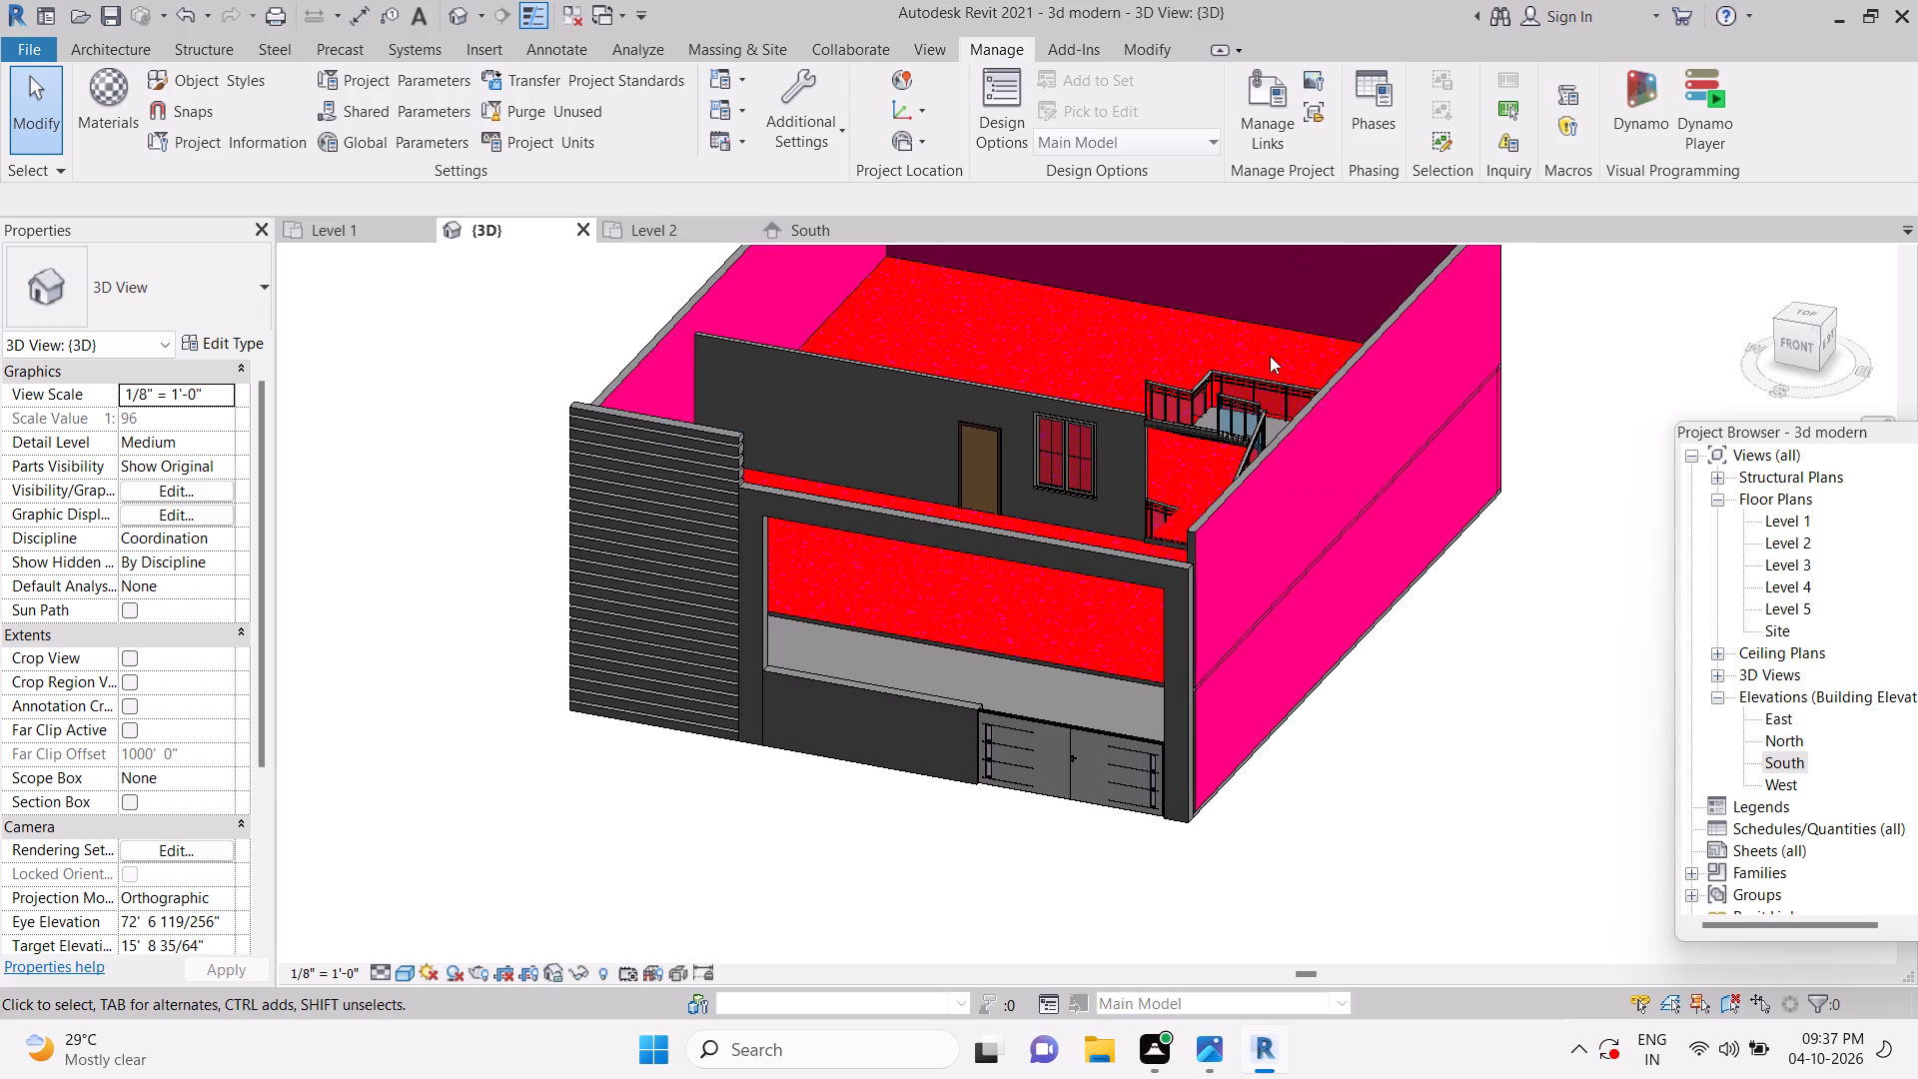
# Change the floor material's surface foreground pattern to the drafting pattern Diagonal crosshatch-small and apply it.
pyautogui.click(979, 585)
pyautogui.click(978, 593)
pyautogui.click(113, 98)
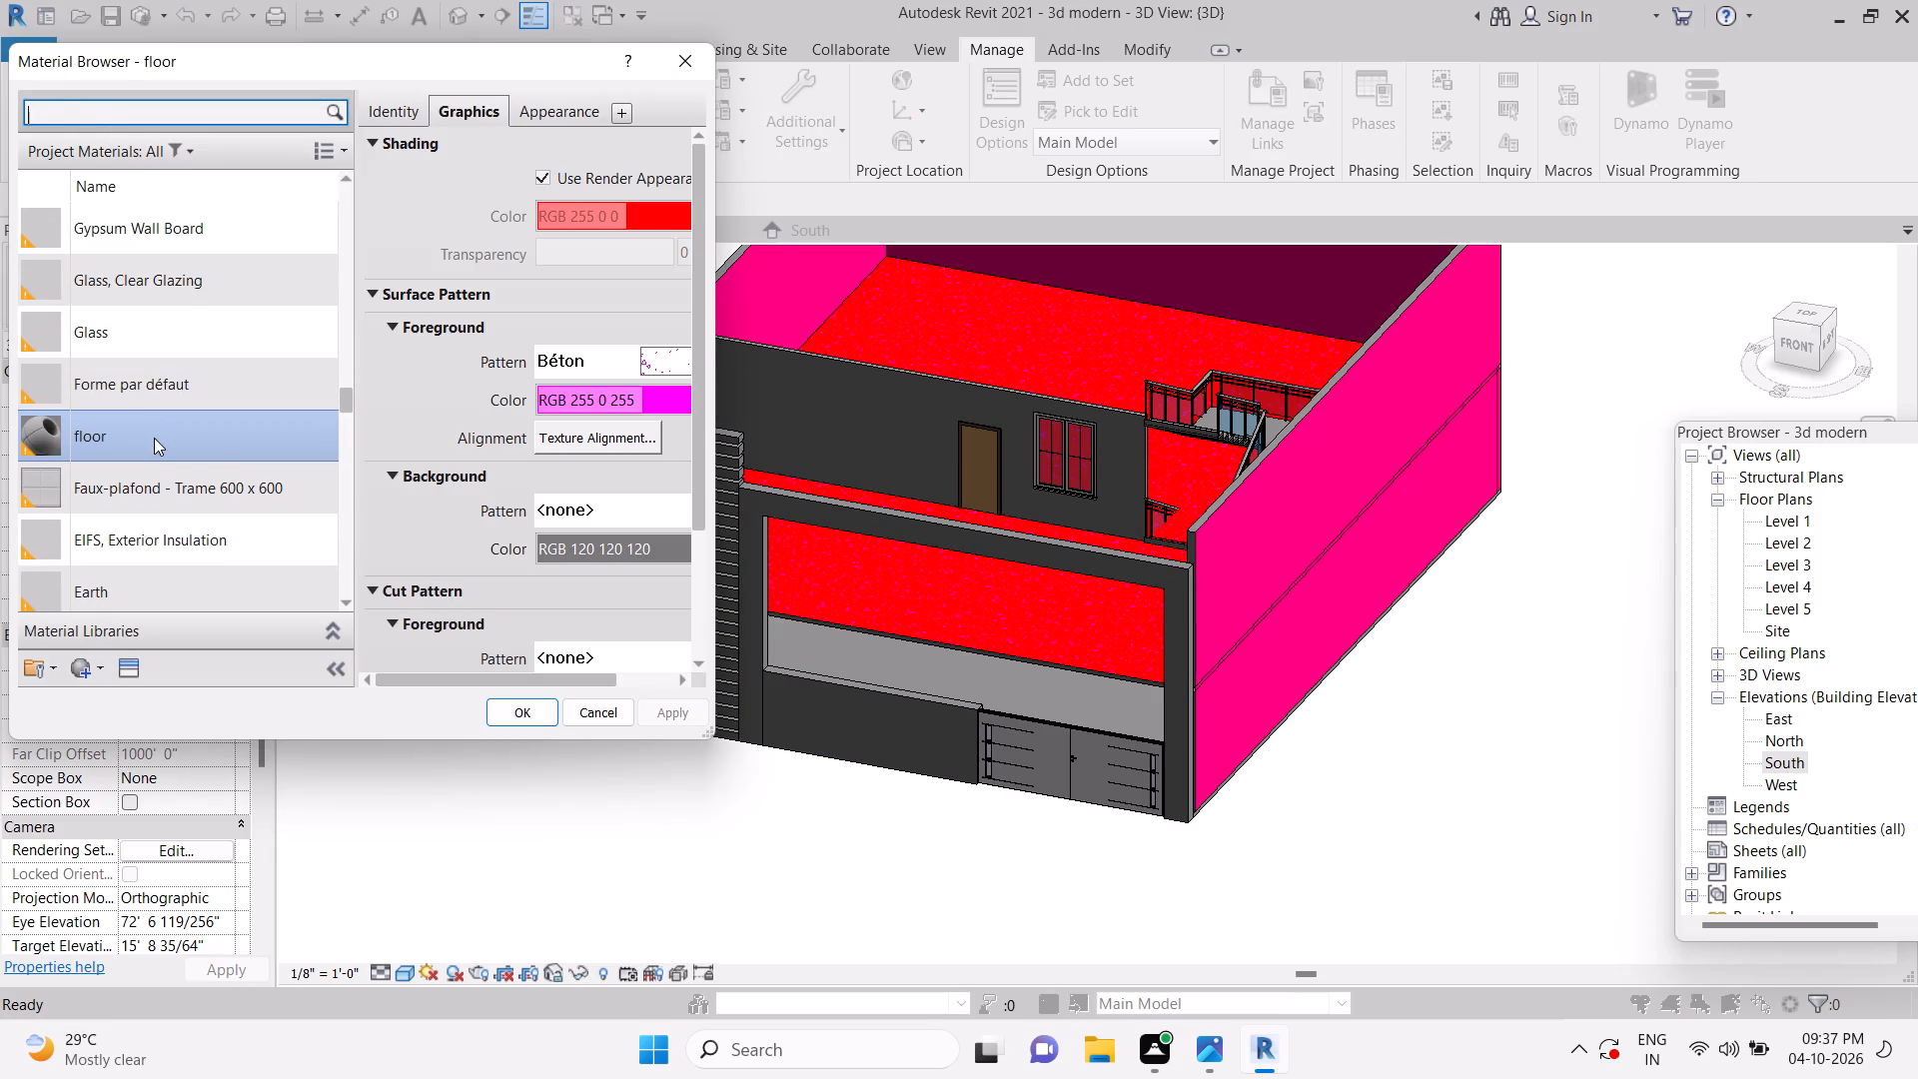
pyautogui.moveTo(155, 438); pyautogui.dragTo(172, 424)
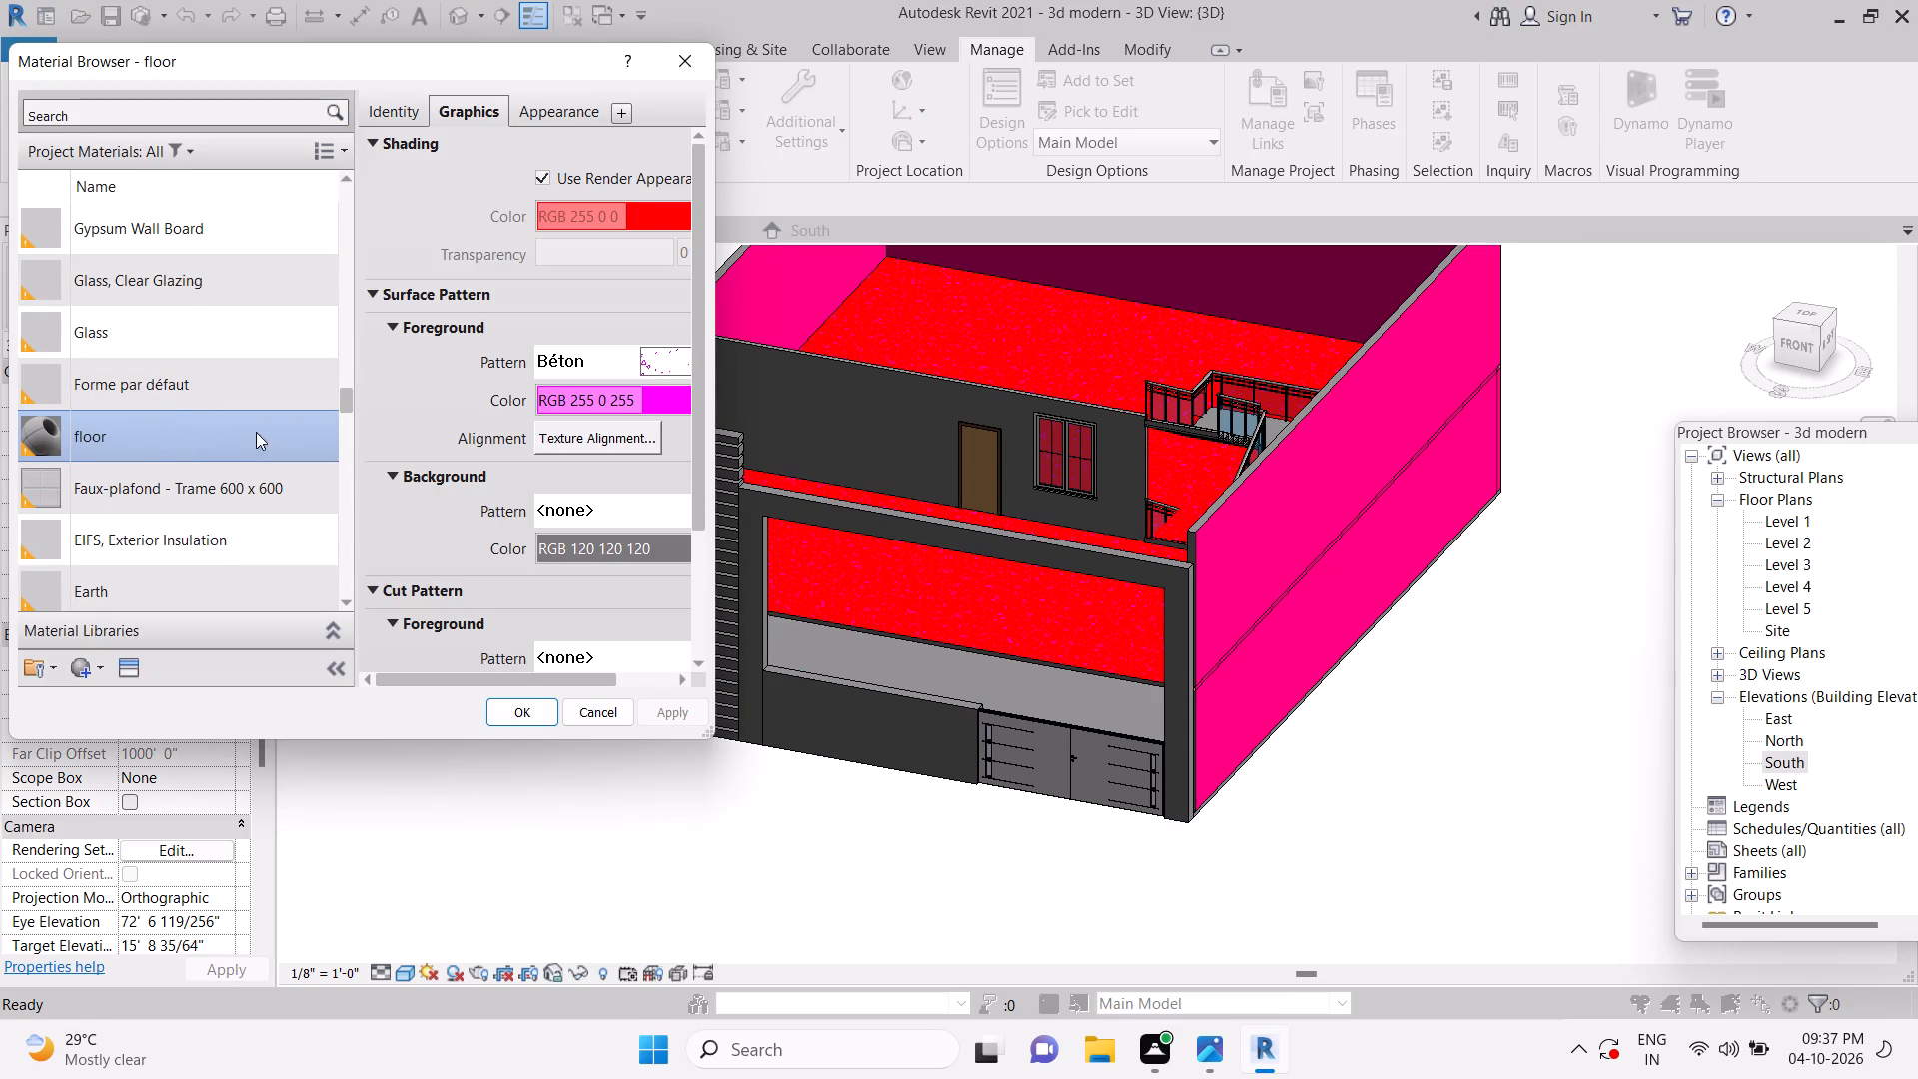
pyautogui.click(613, 361)
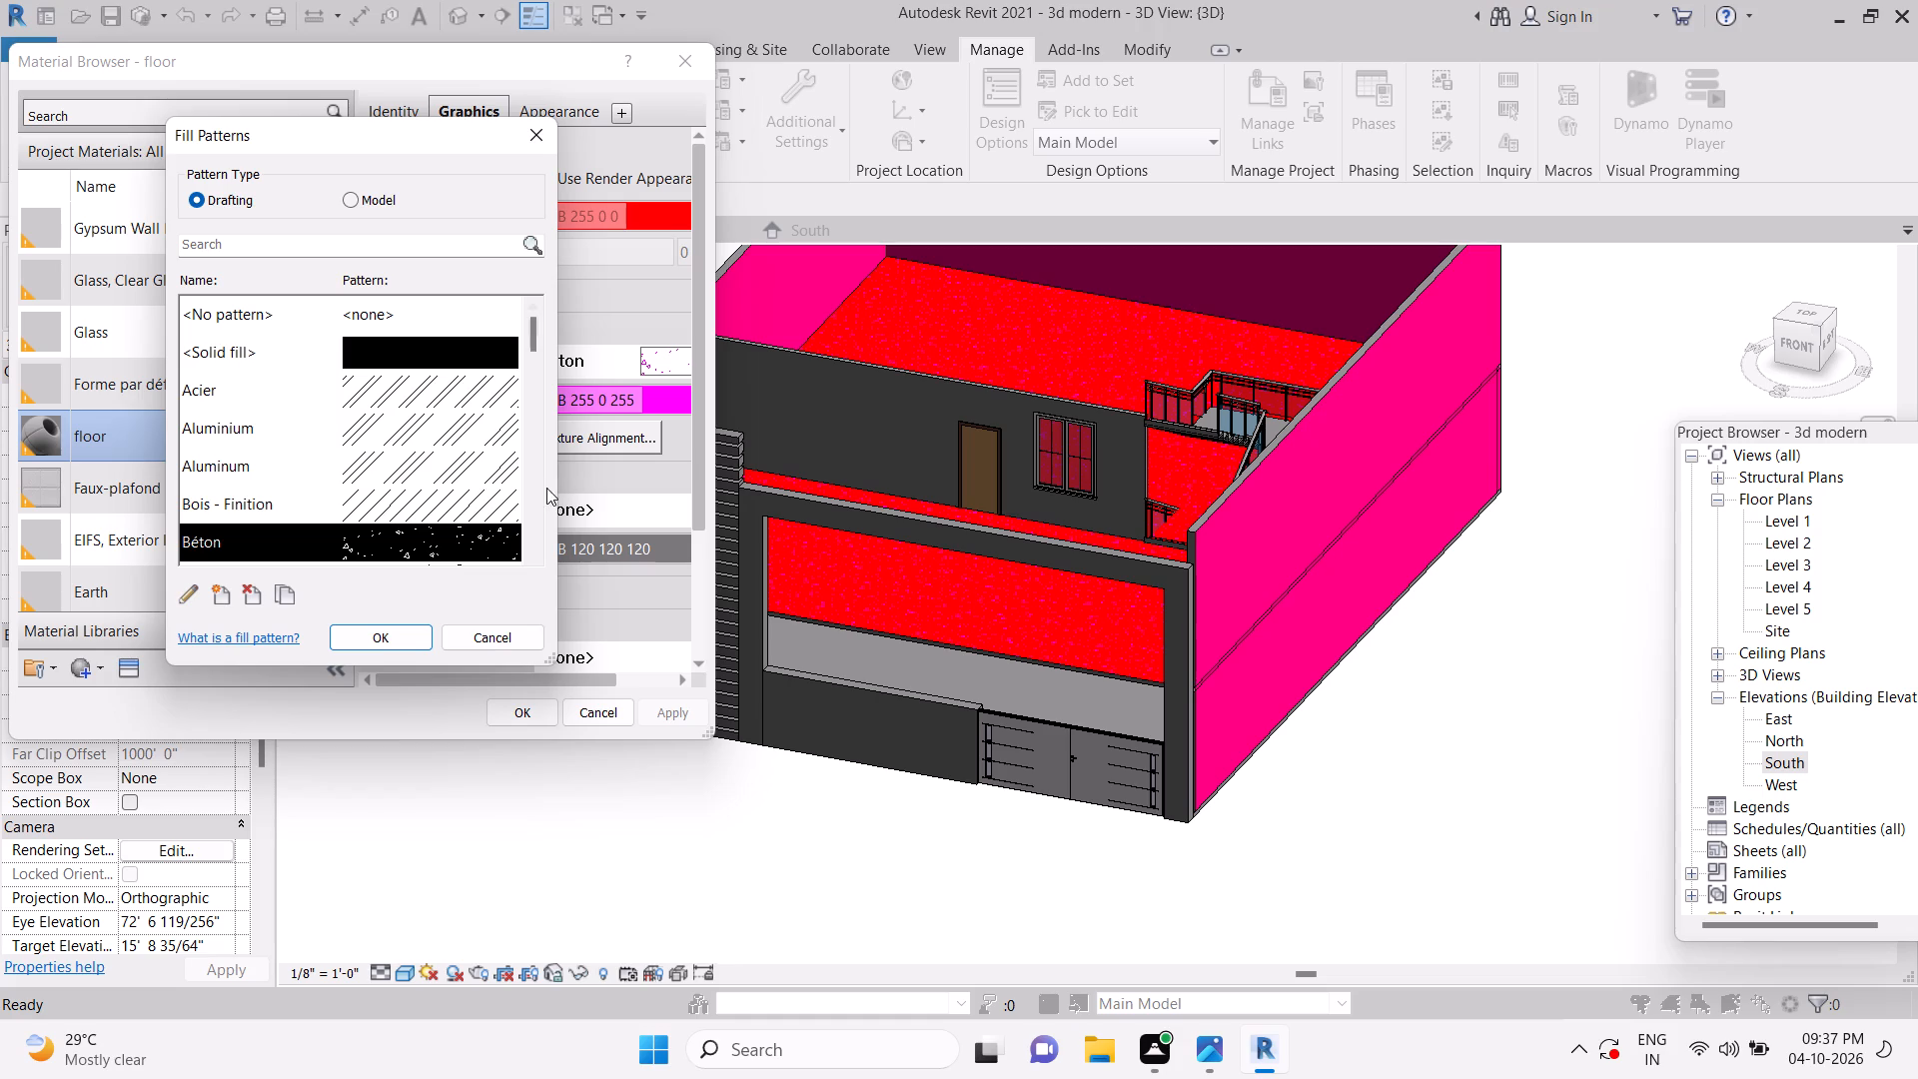
pyautogui.scroll(-3, 492, 483)
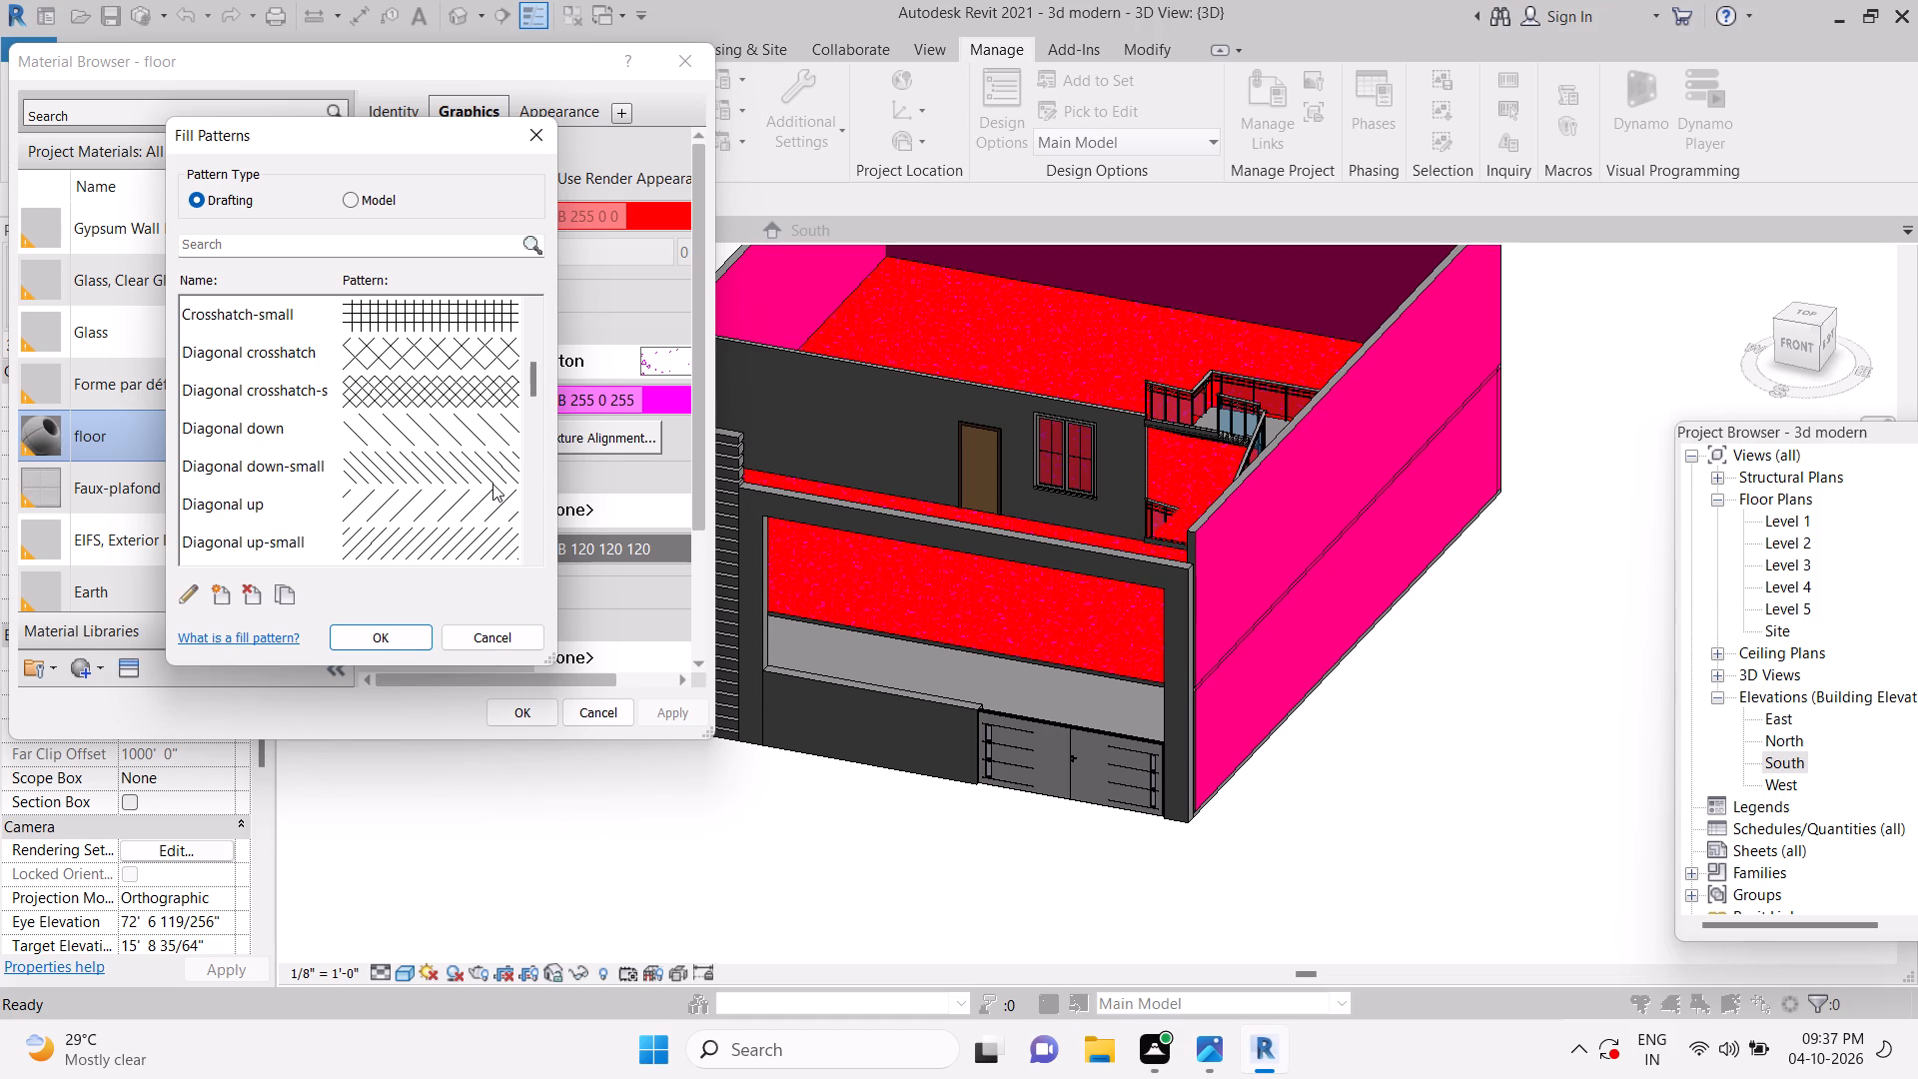
pyautogui.scroll(1, 493, 480)
pyautogui.scroll(-2, 497, 473)
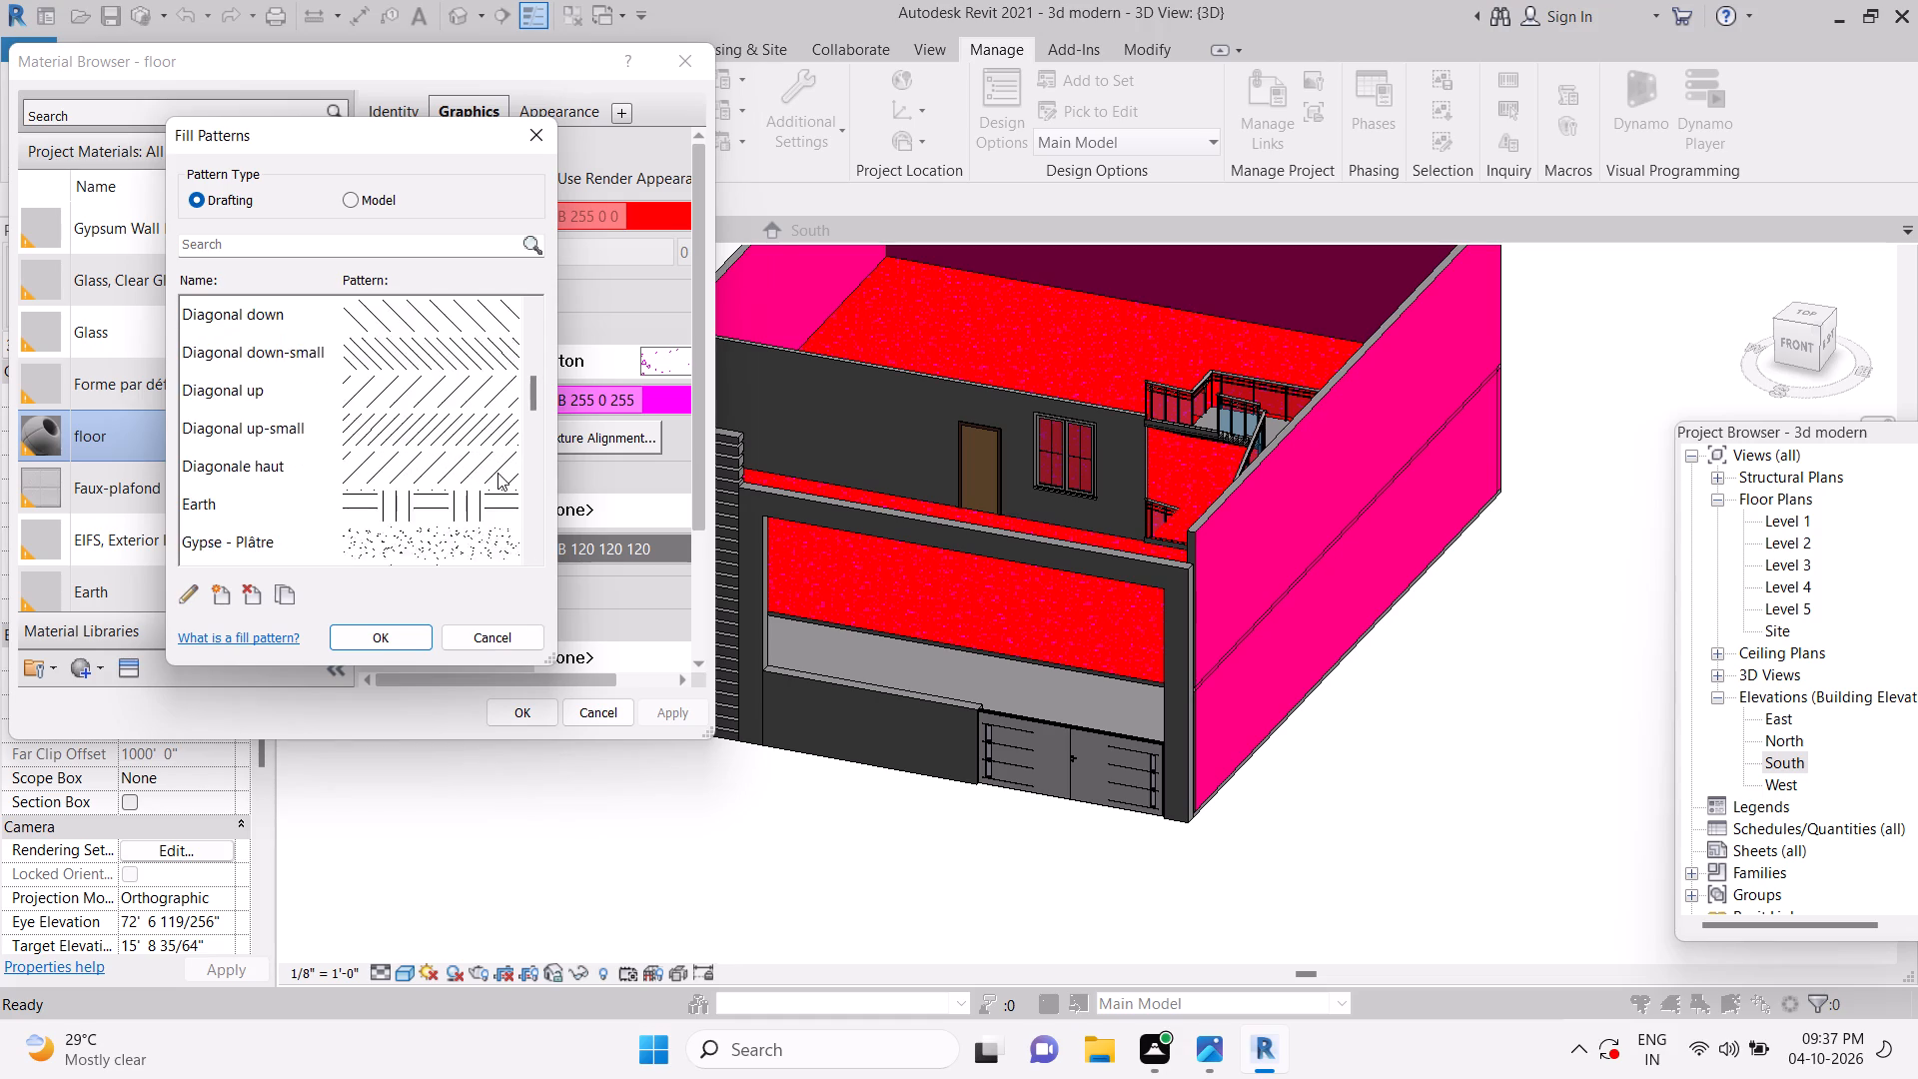
pyautogui.scroll(-5, 497, 473)
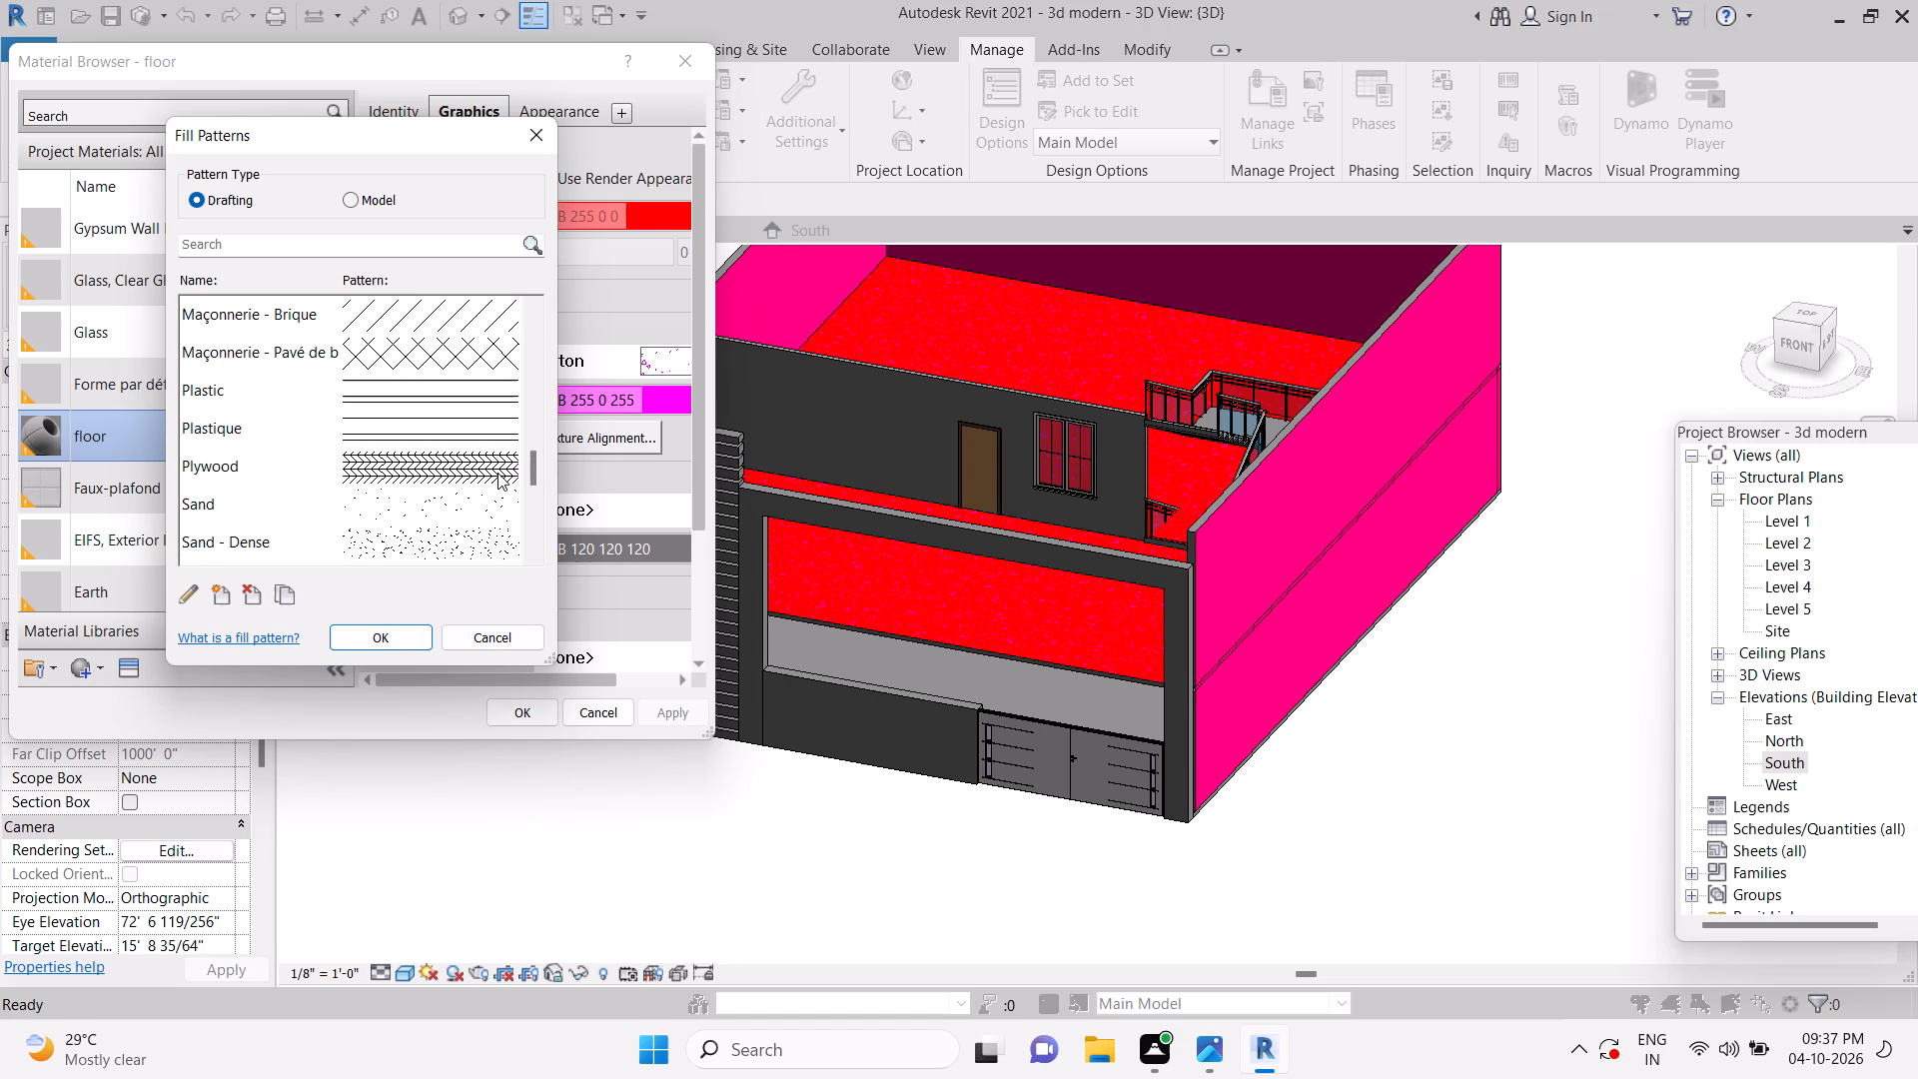
pyautogui.scroll(-3, 497, 473)
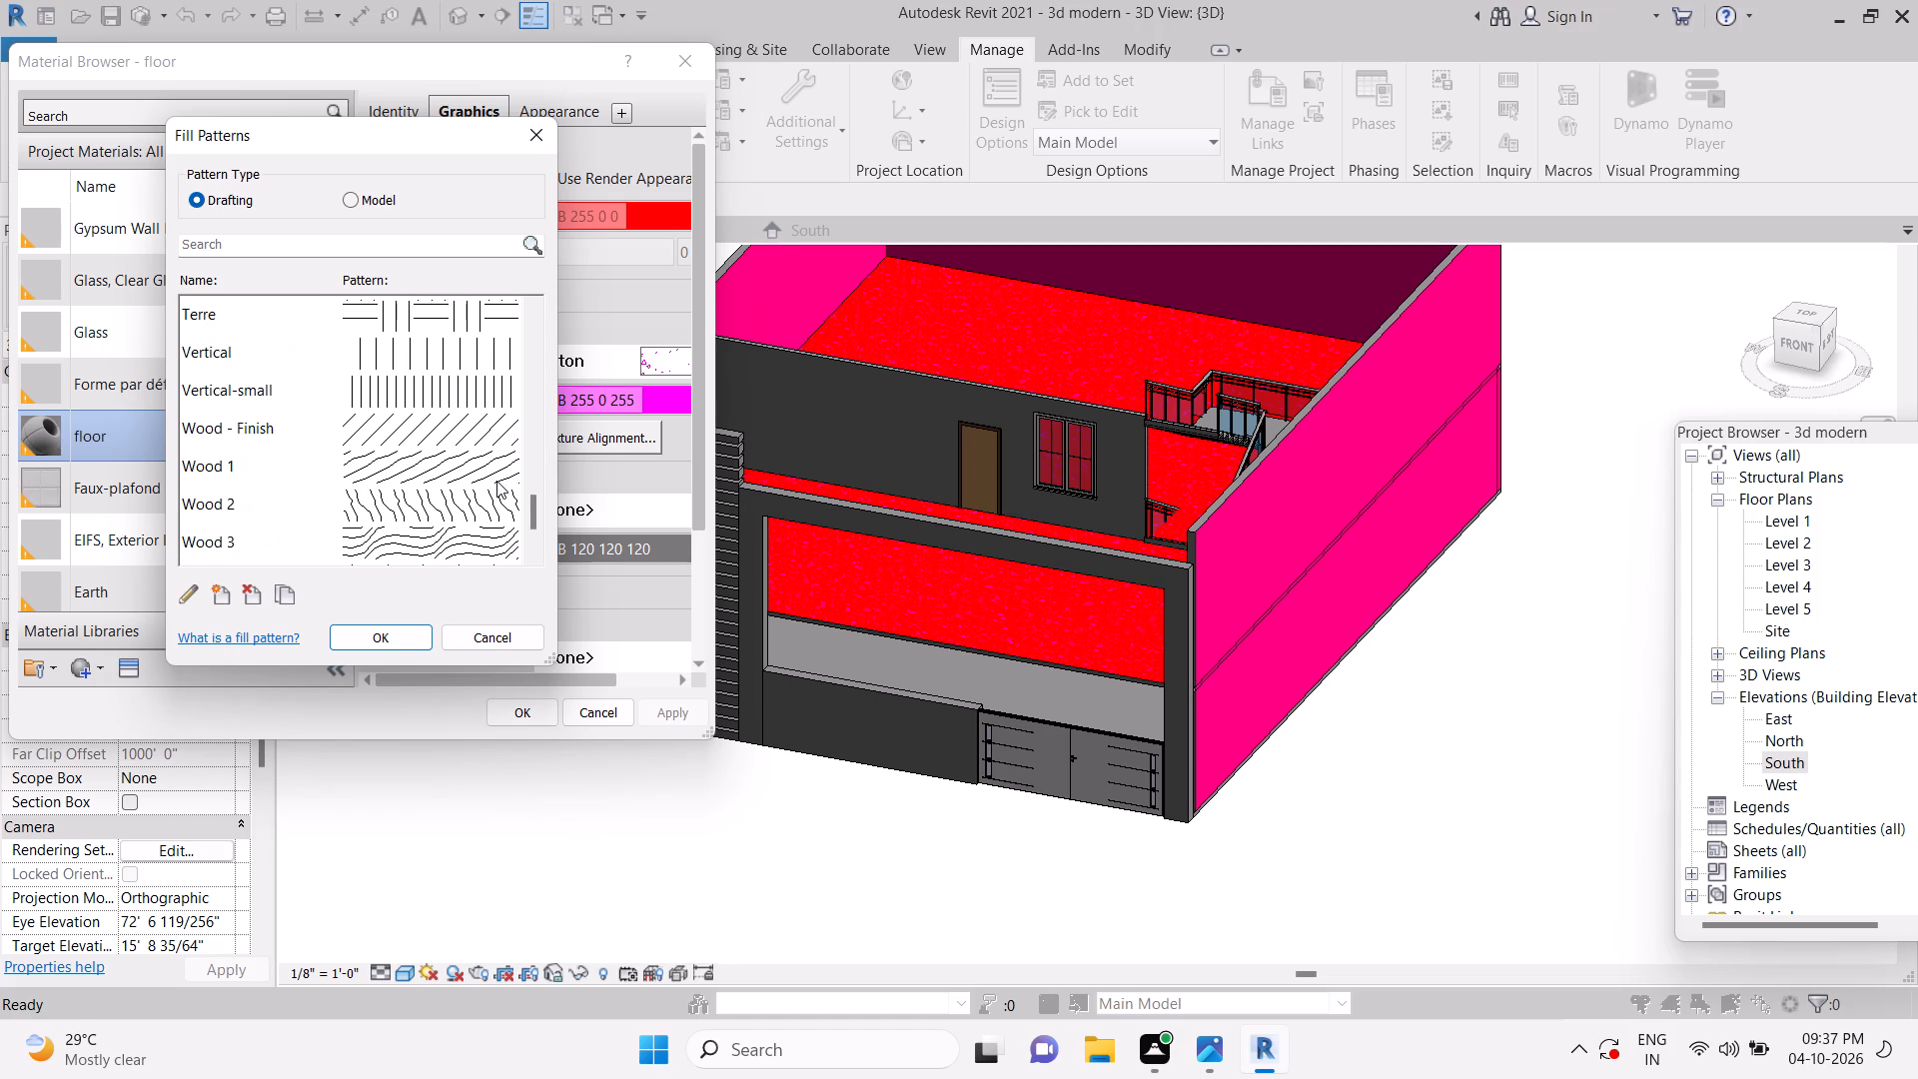
pyautogui.scroll(-1, 496, 481)
pyautogui.scroll(2, 496, 484)
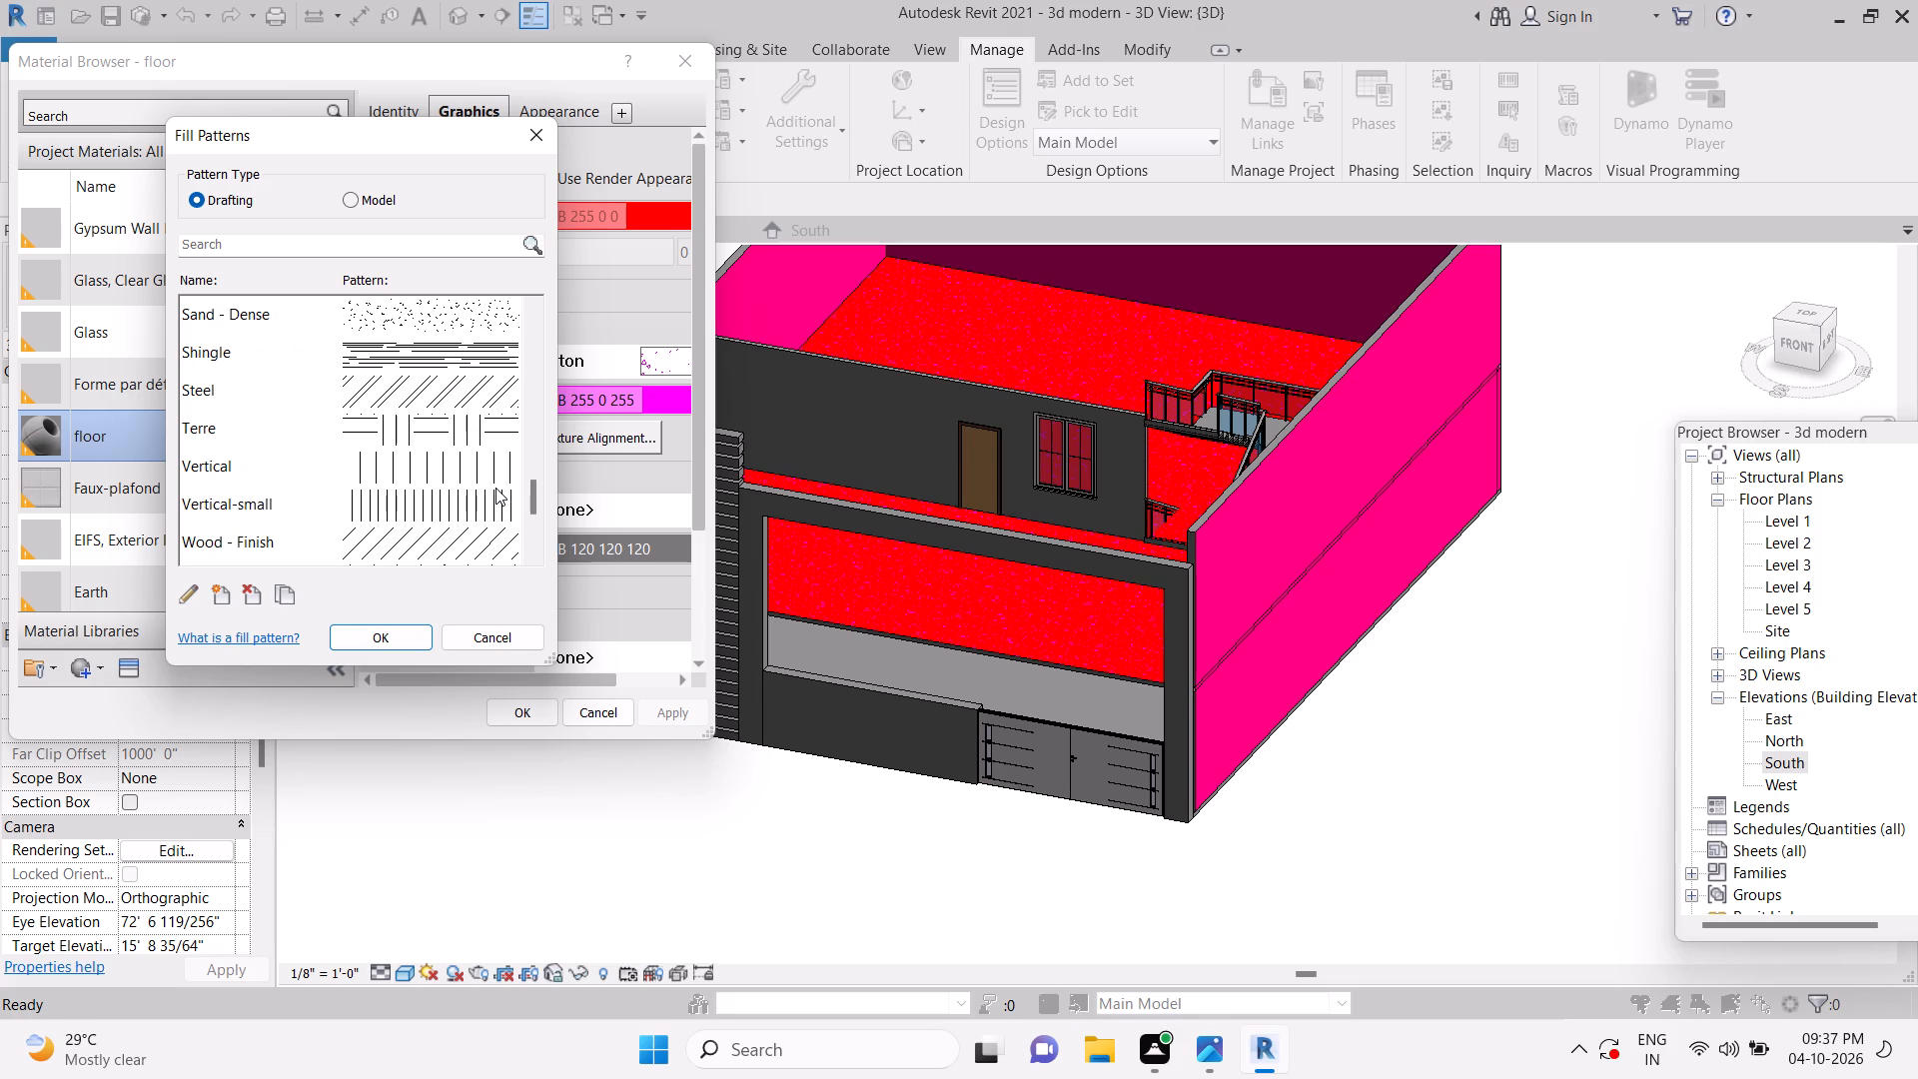
pyautogui.scroll(4, 495, 488)
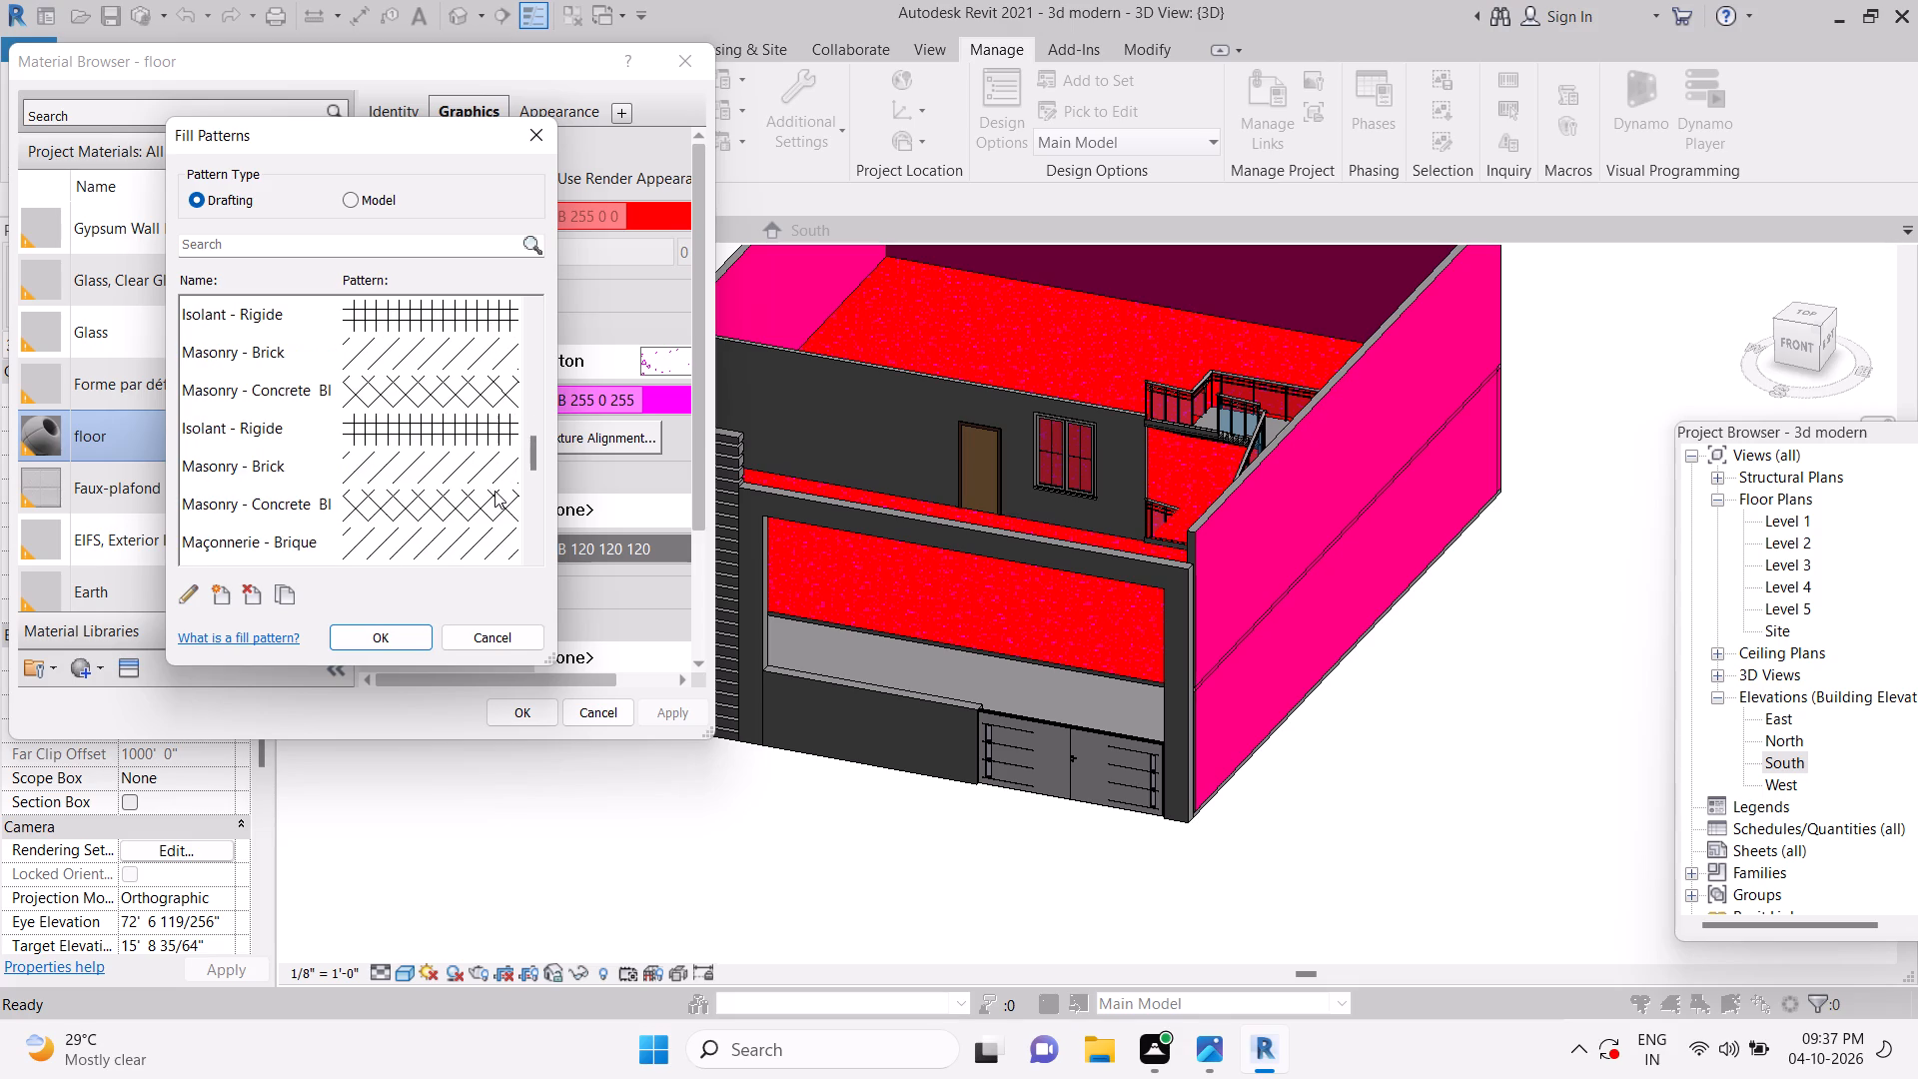
pyautogui.scroll(4, 494, 492)
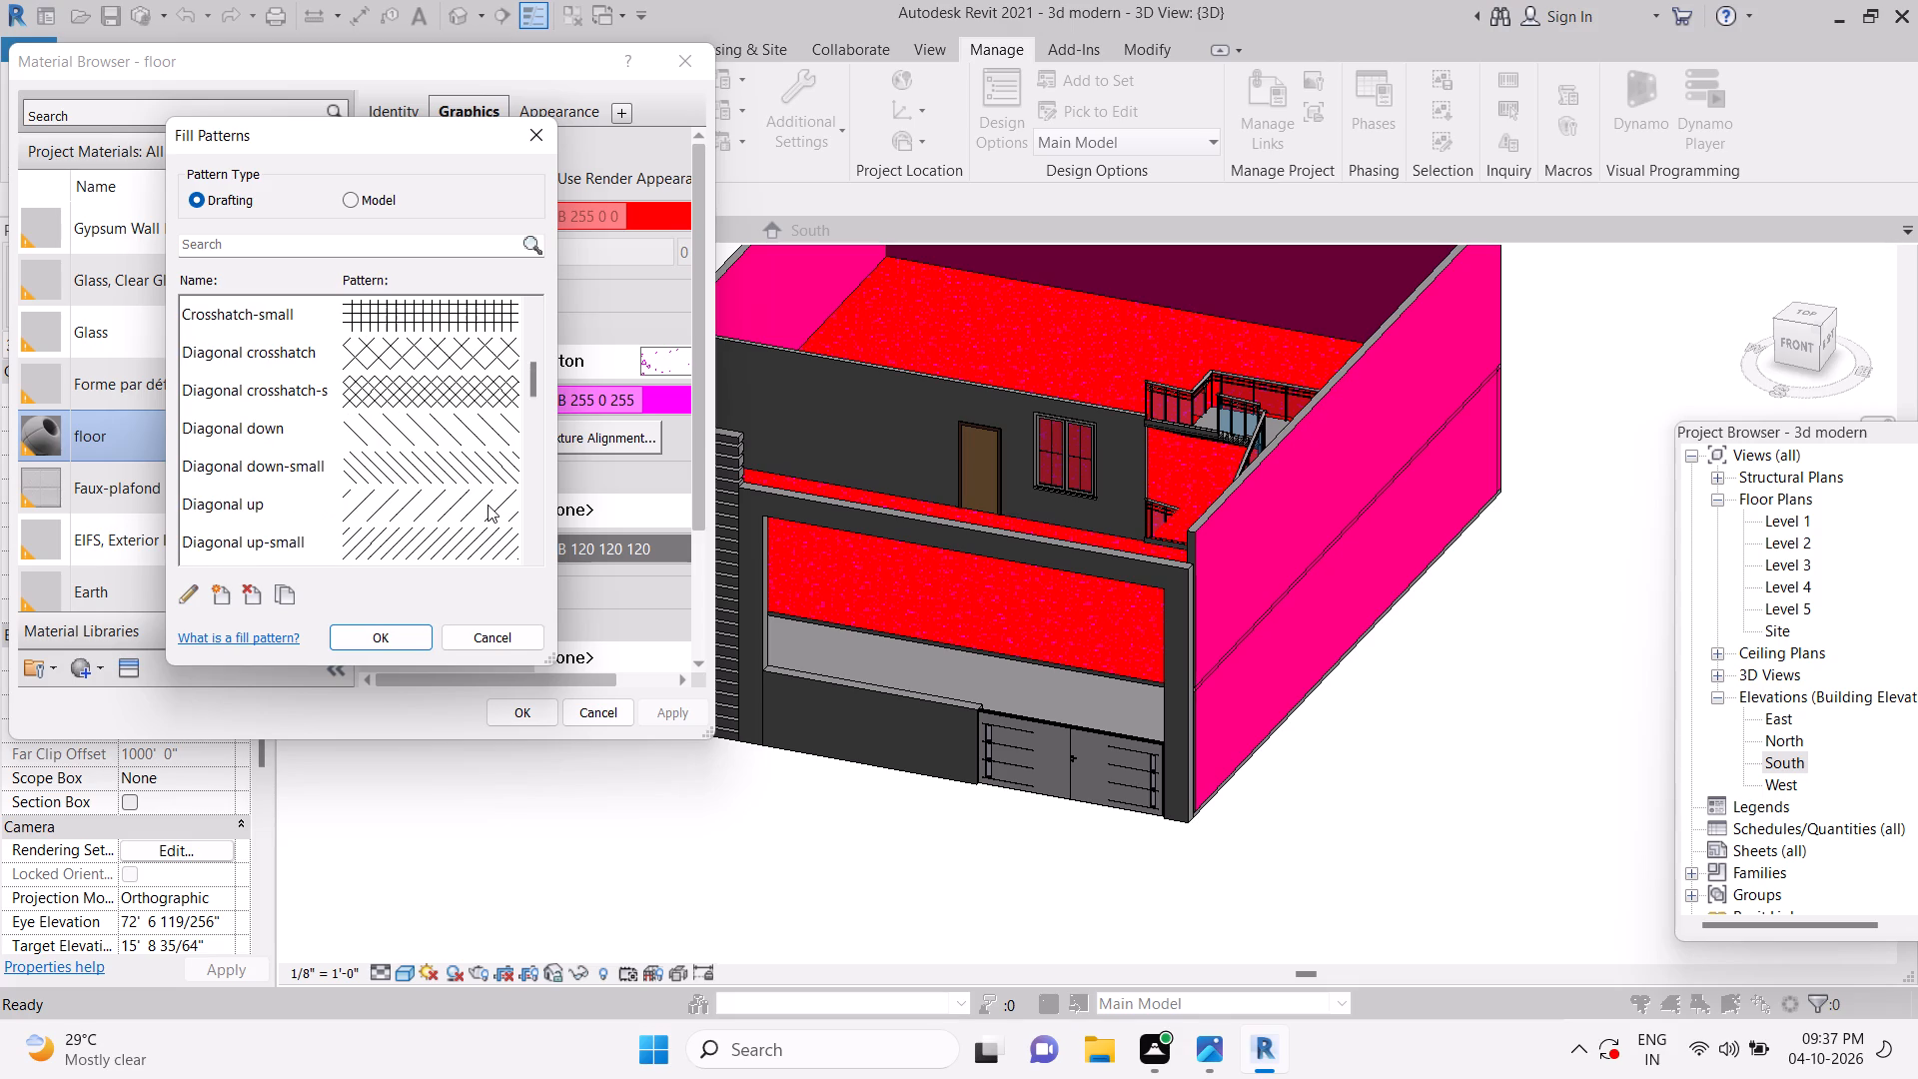
pyautogui.scroll(1, 487, 506)
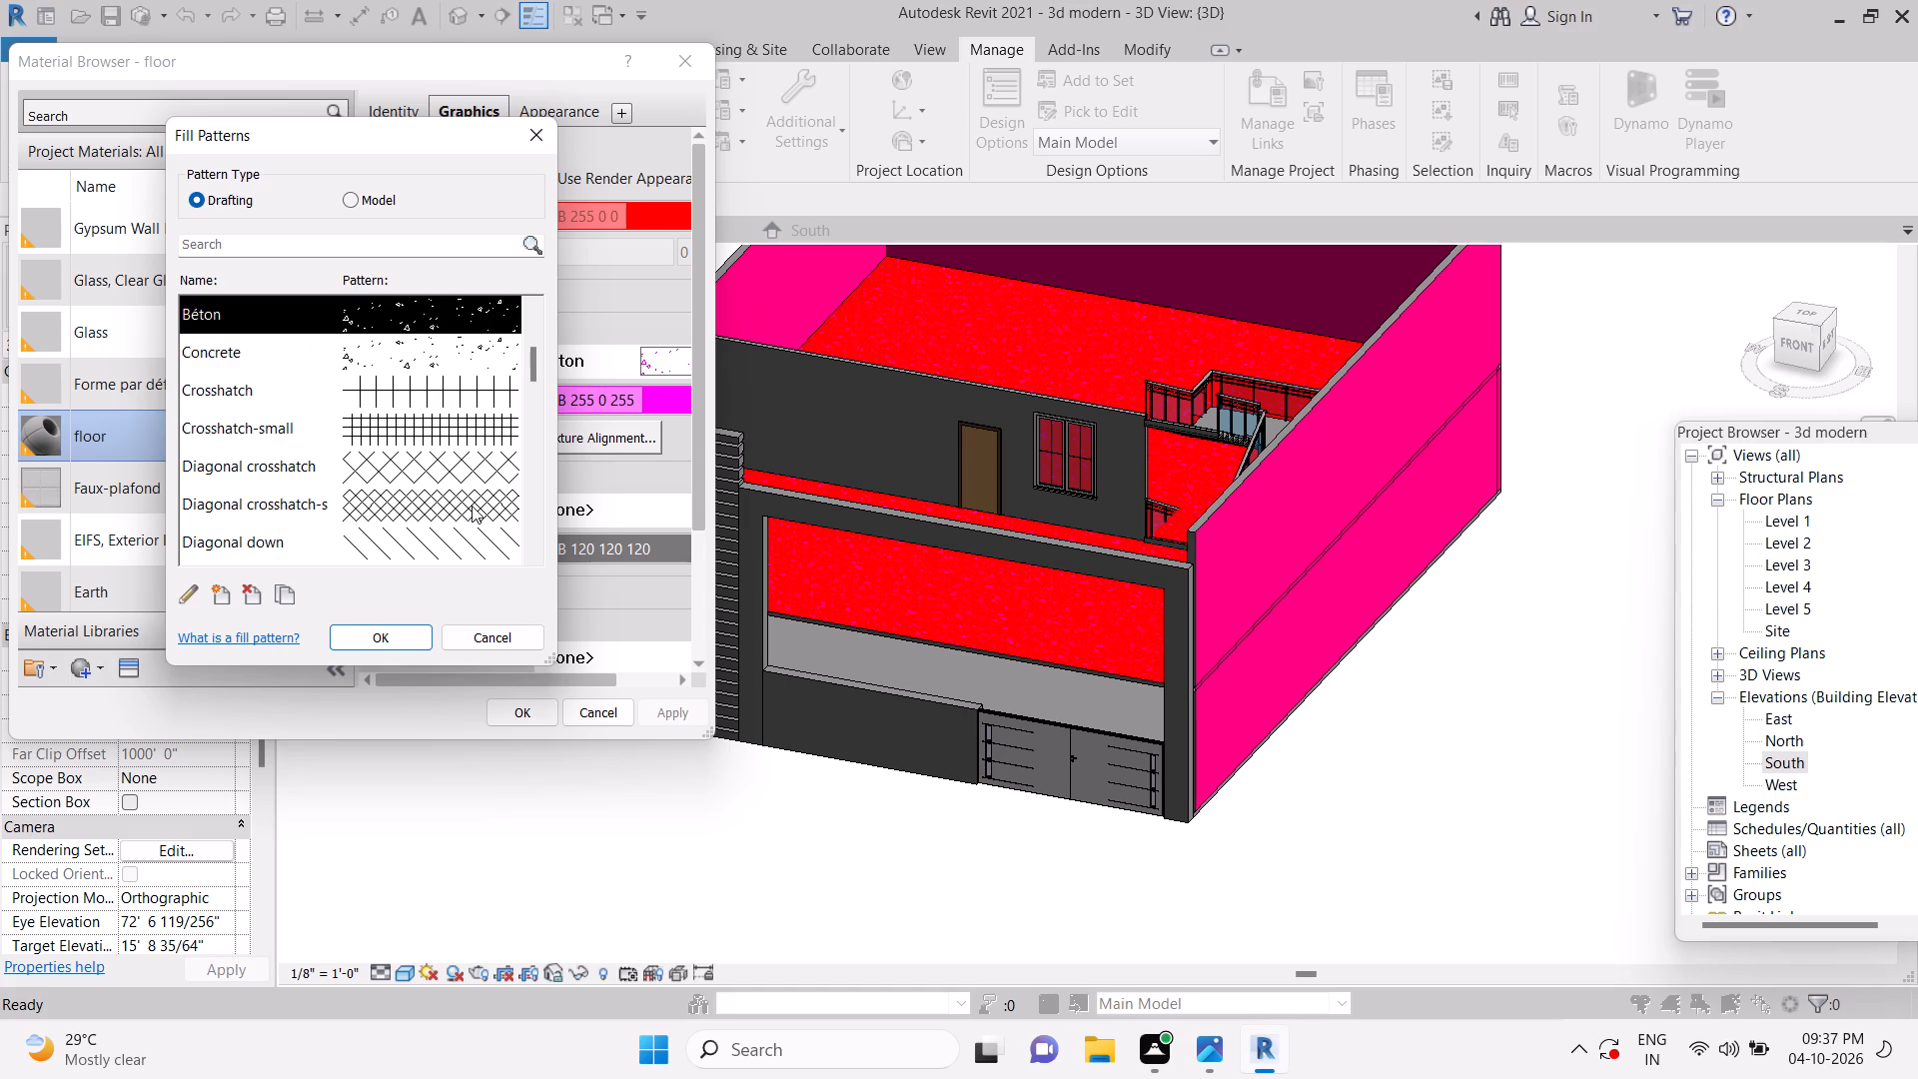
pyautogui.click(472, 506)
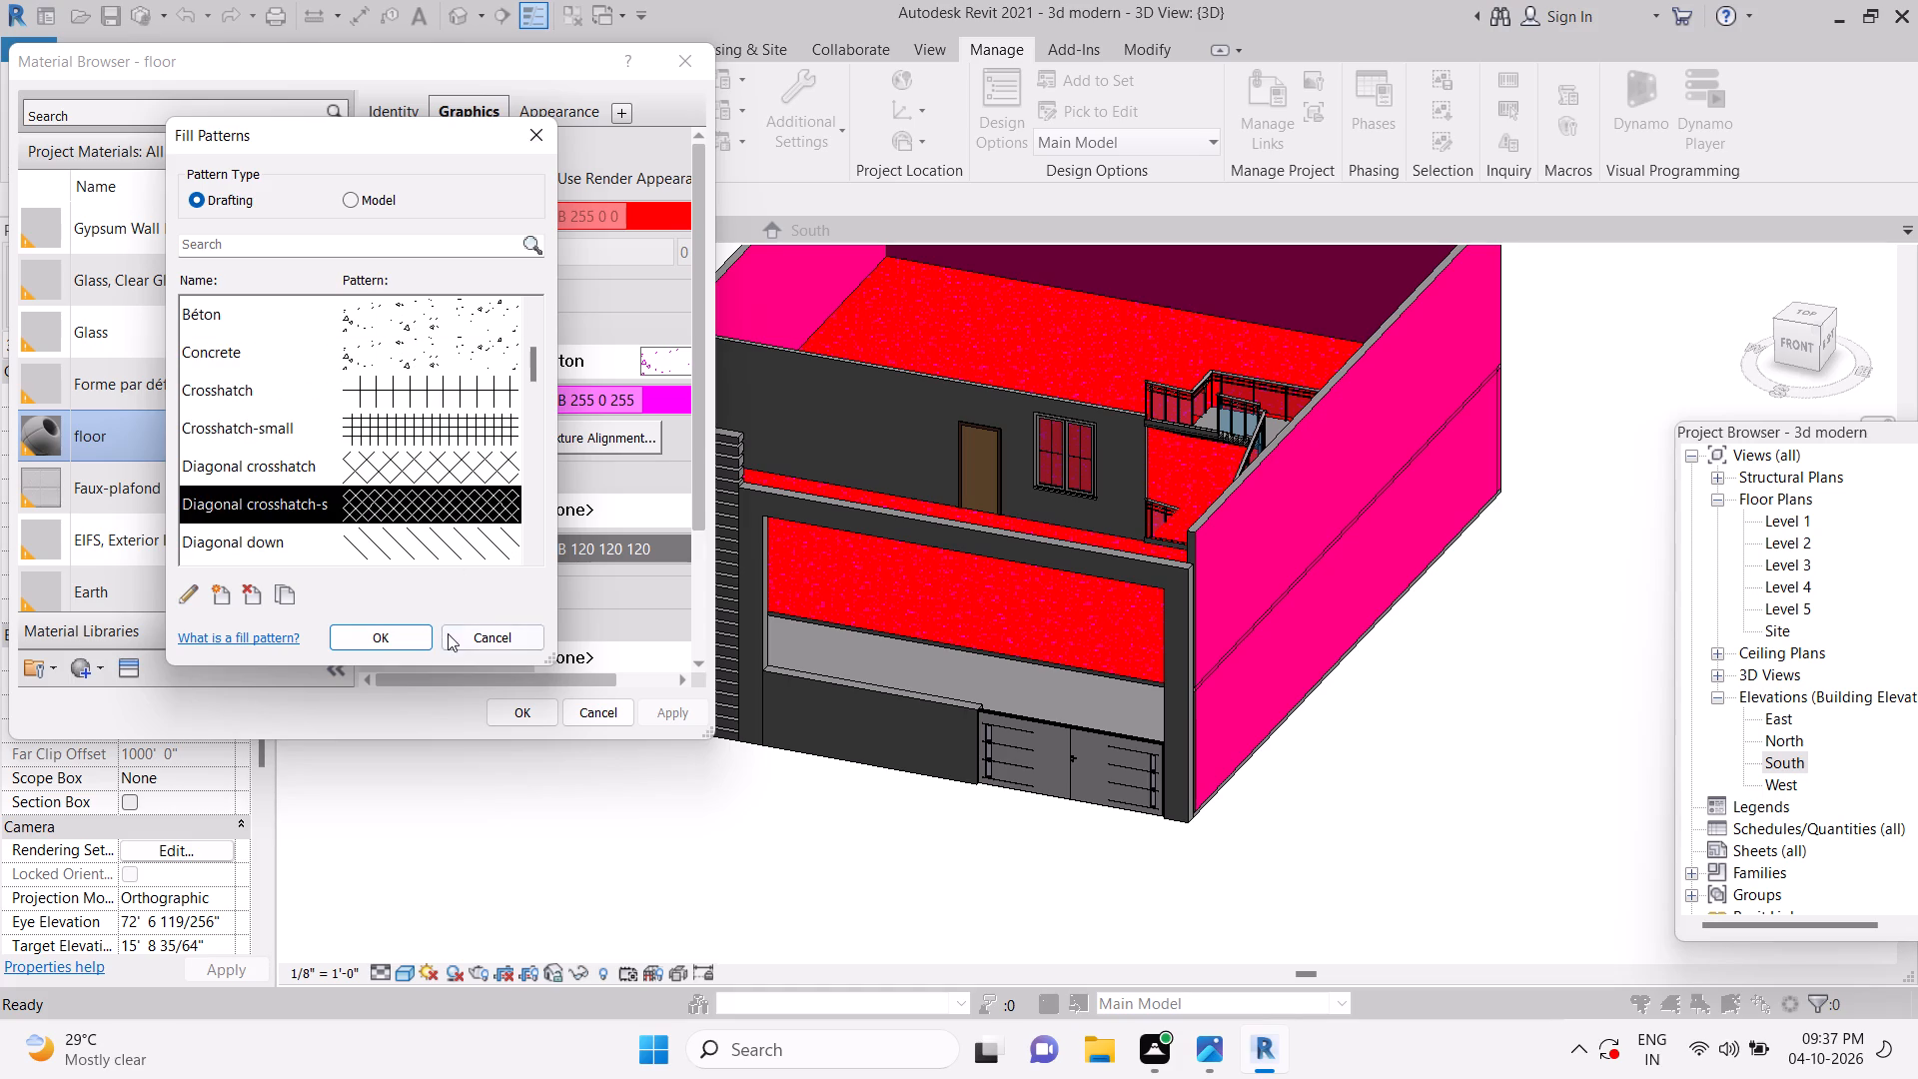
pyautogui.click(404, 637)
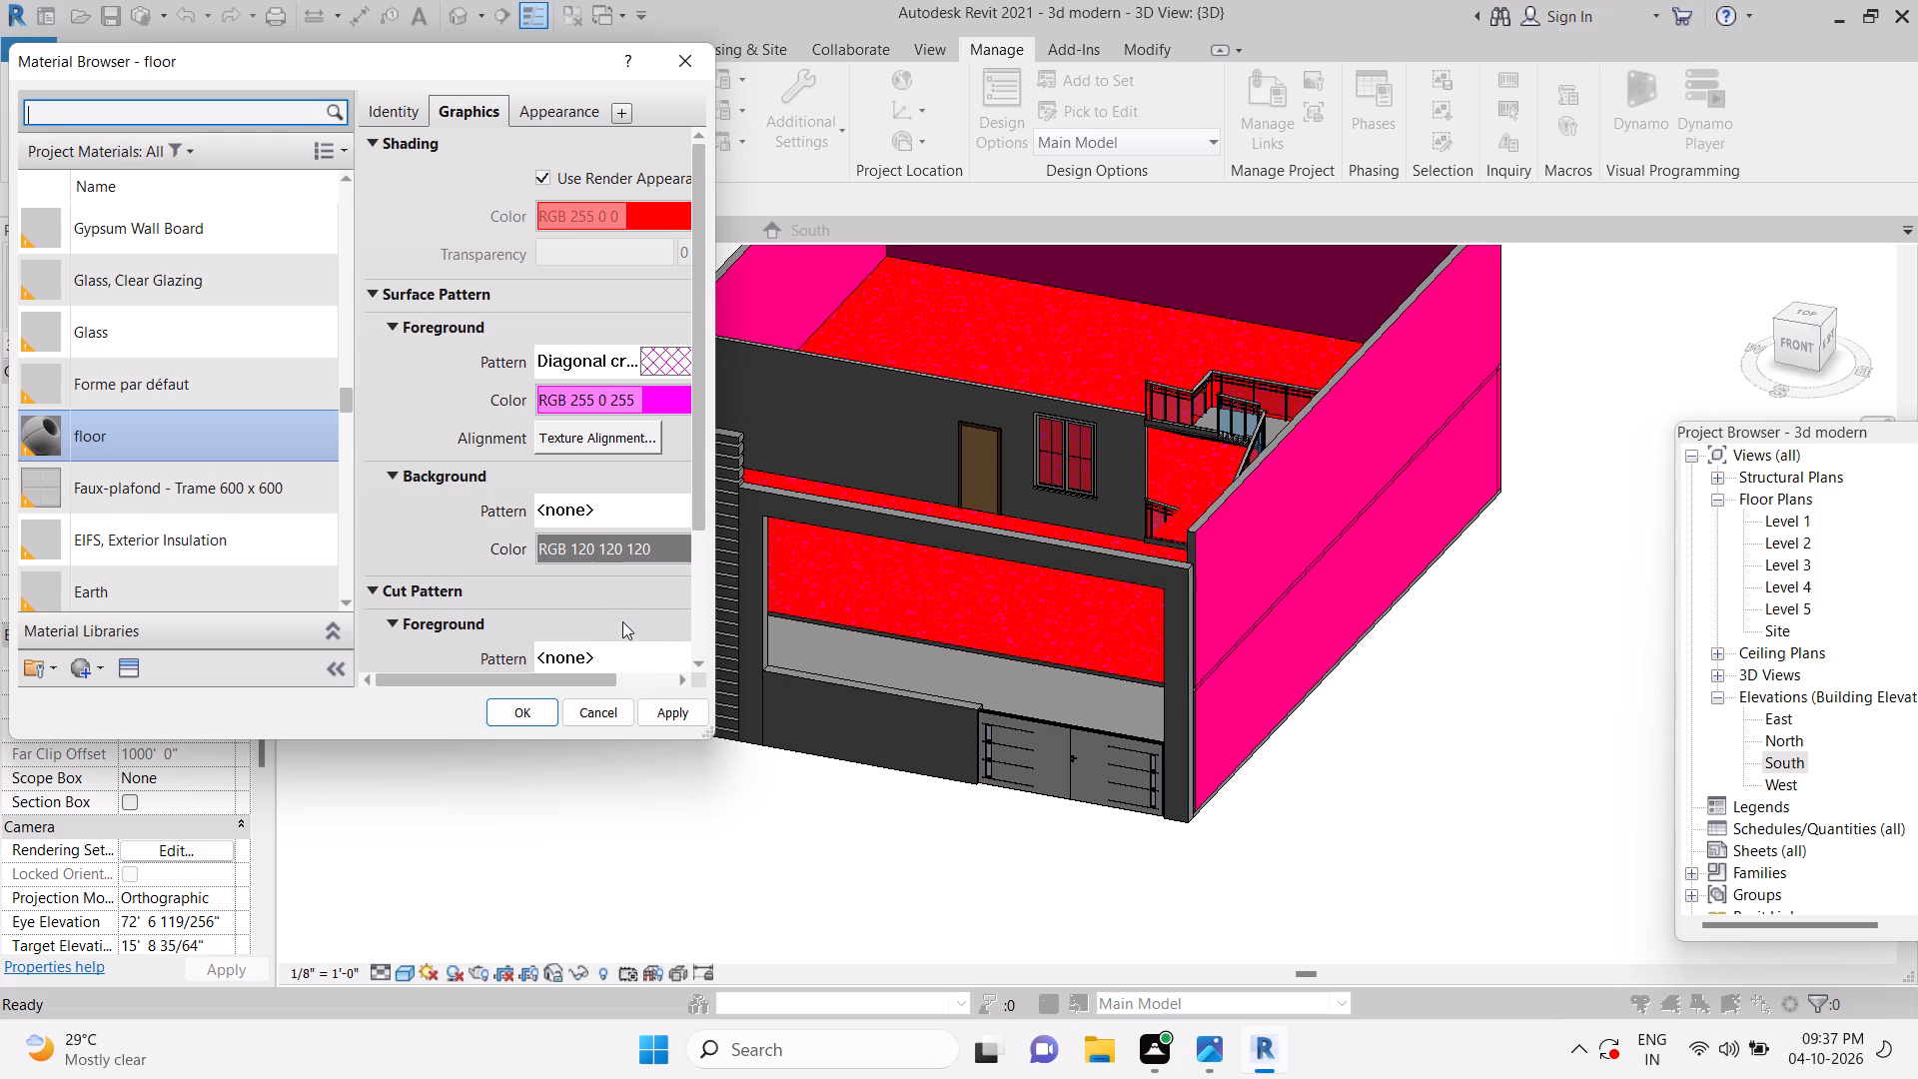
pyautogui.click(672, 713)
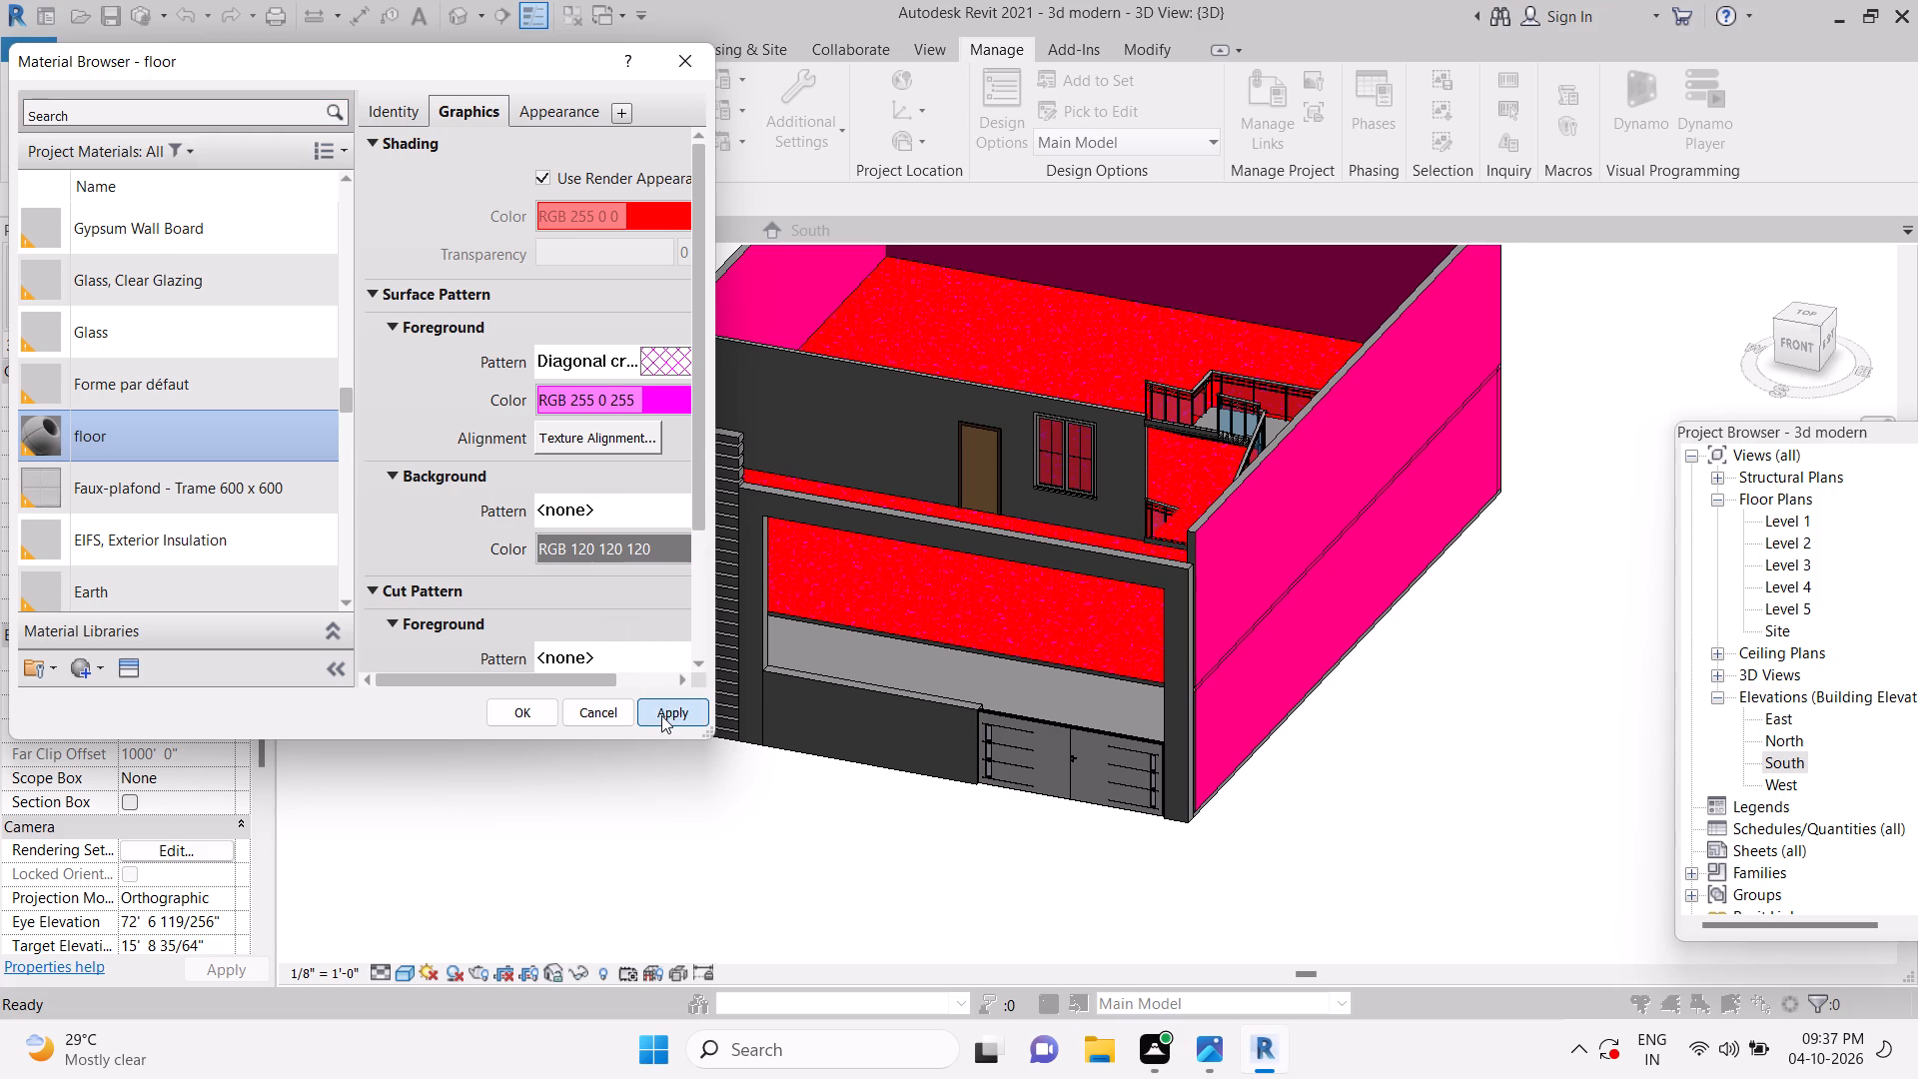
pyautogui.click(504, 712)
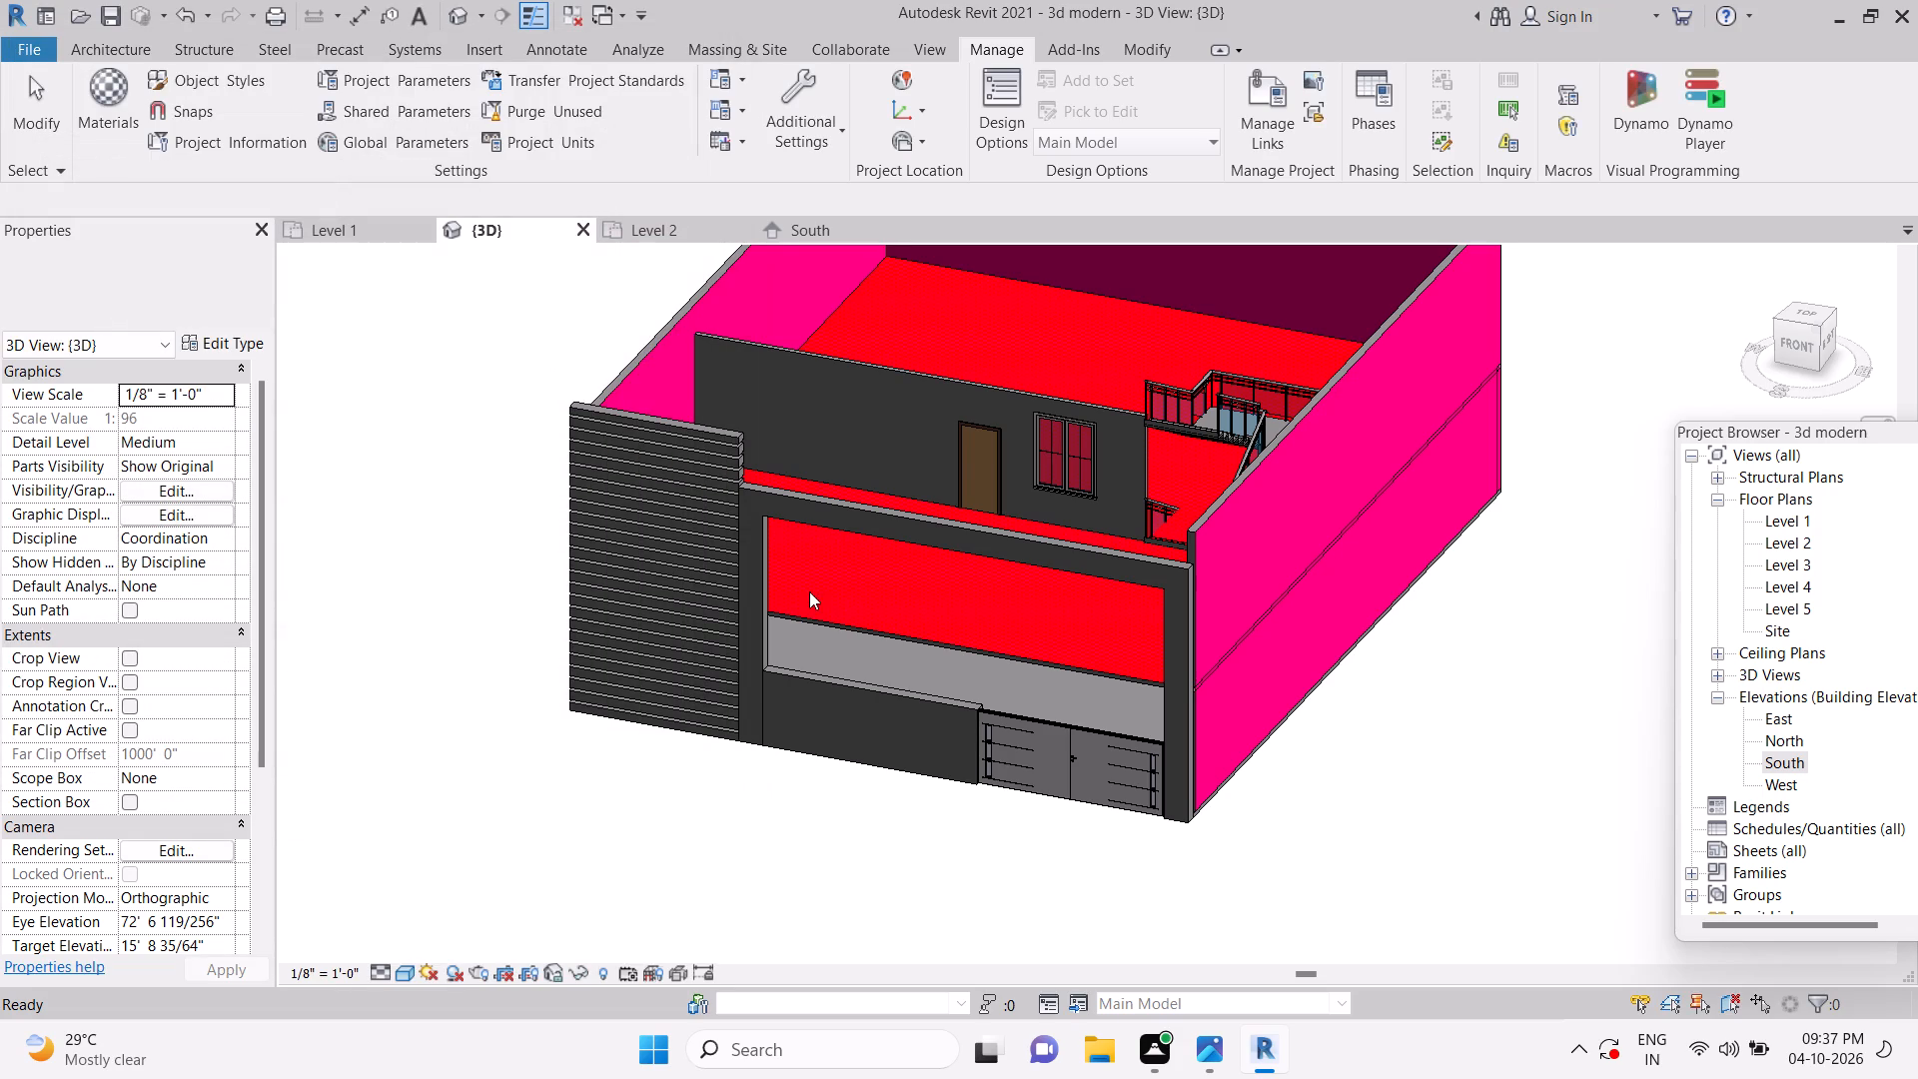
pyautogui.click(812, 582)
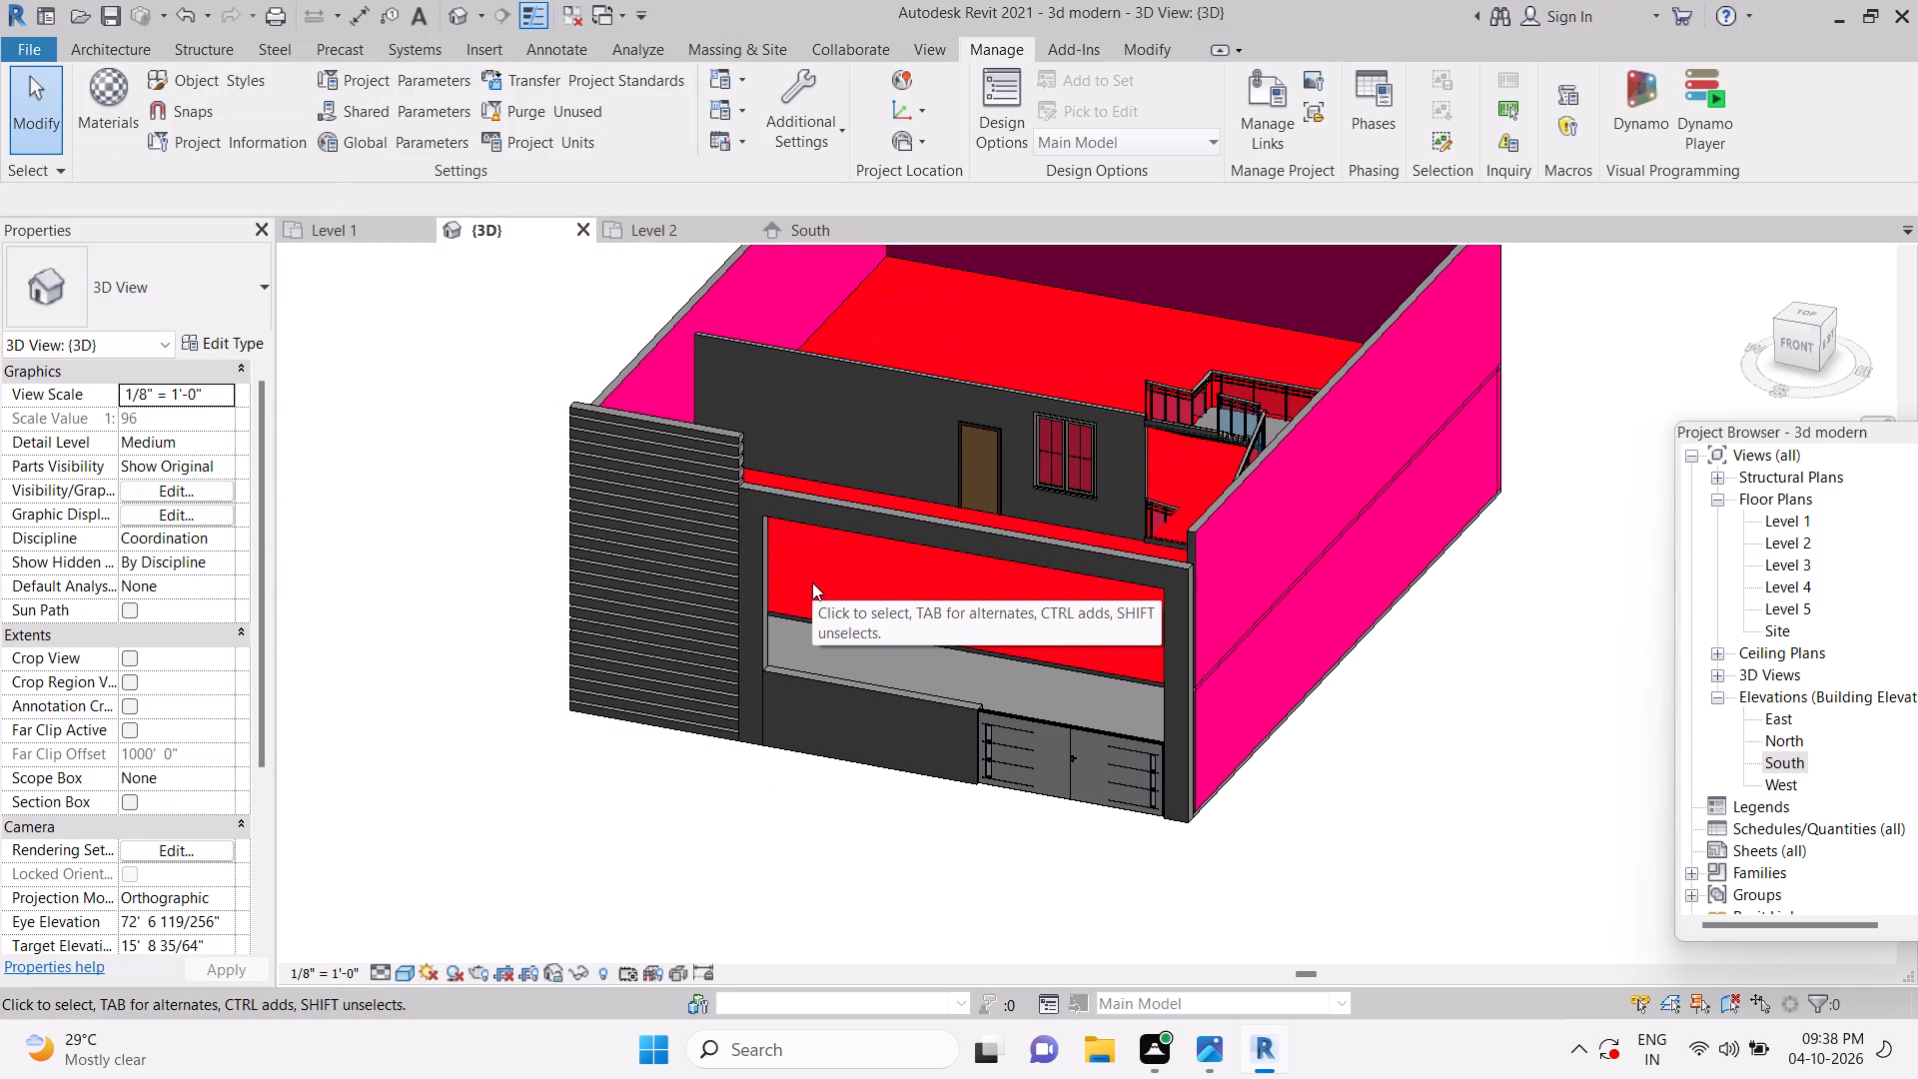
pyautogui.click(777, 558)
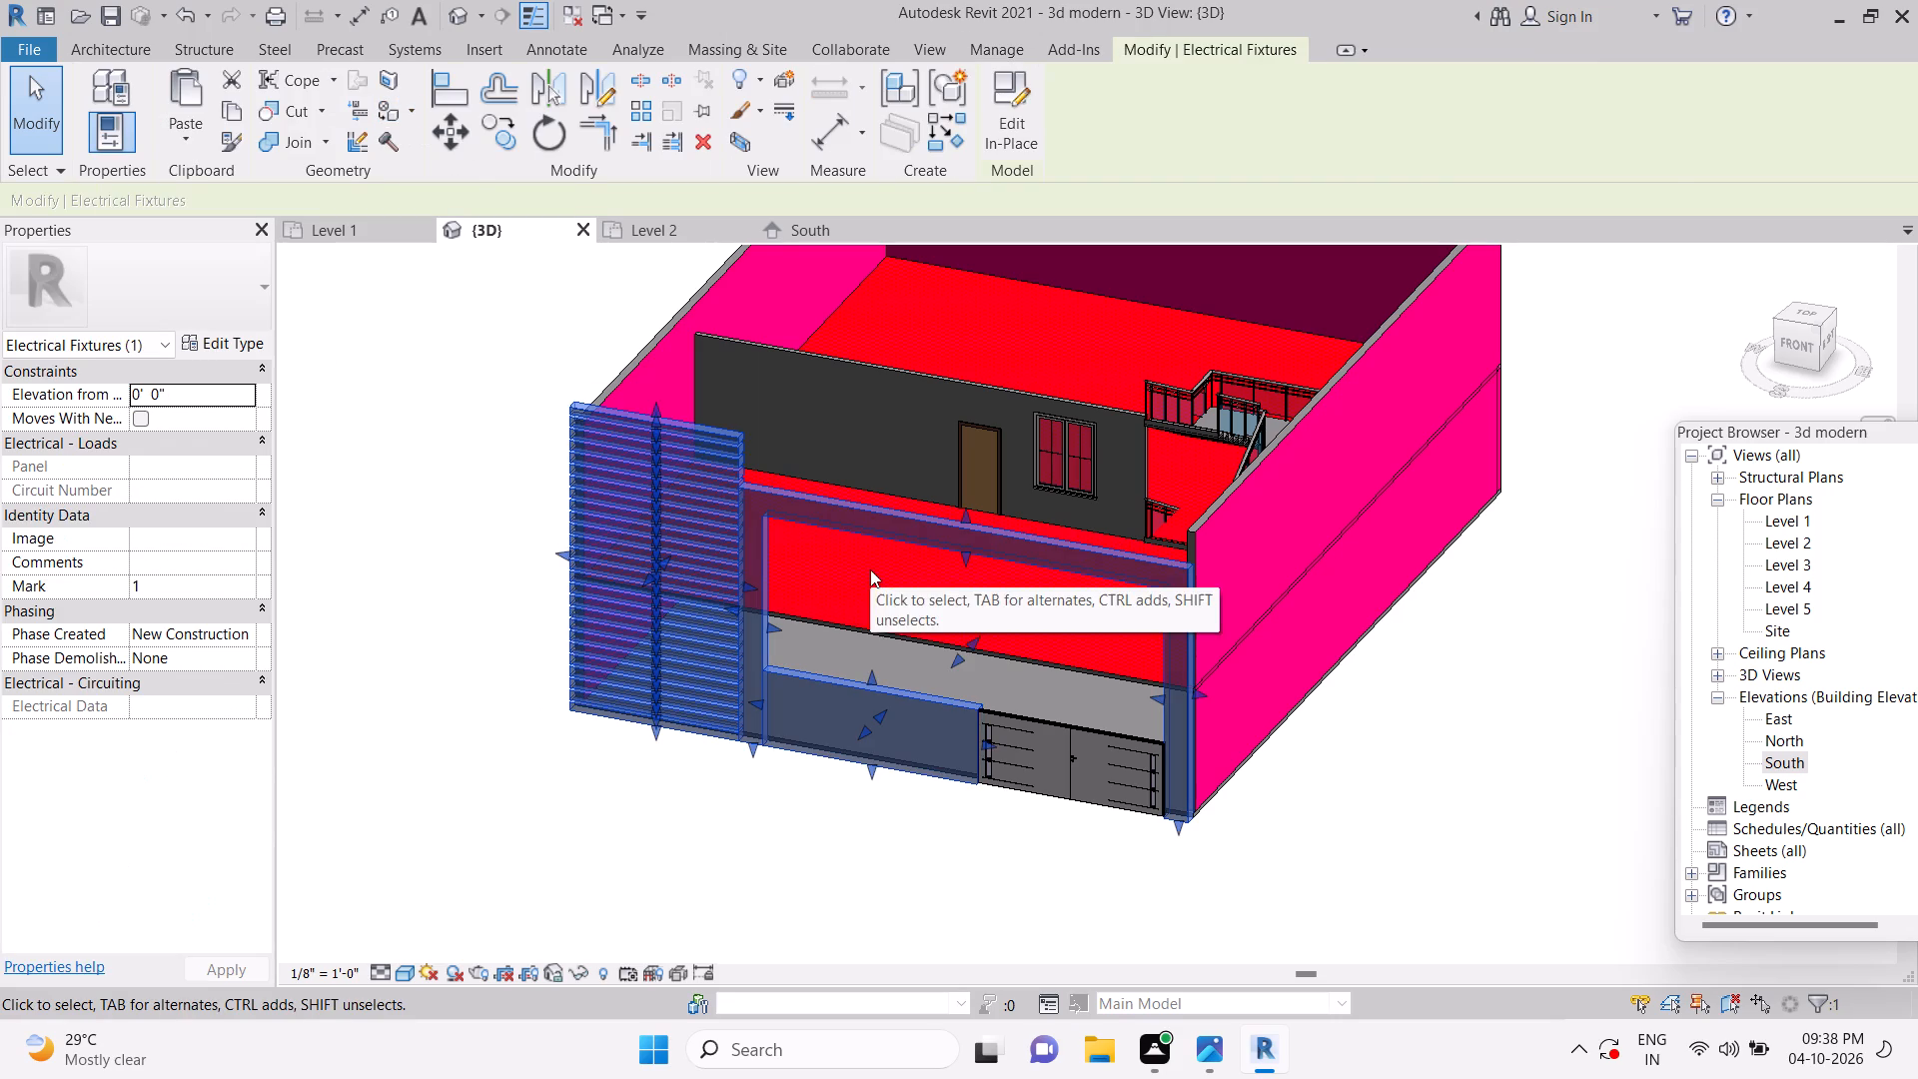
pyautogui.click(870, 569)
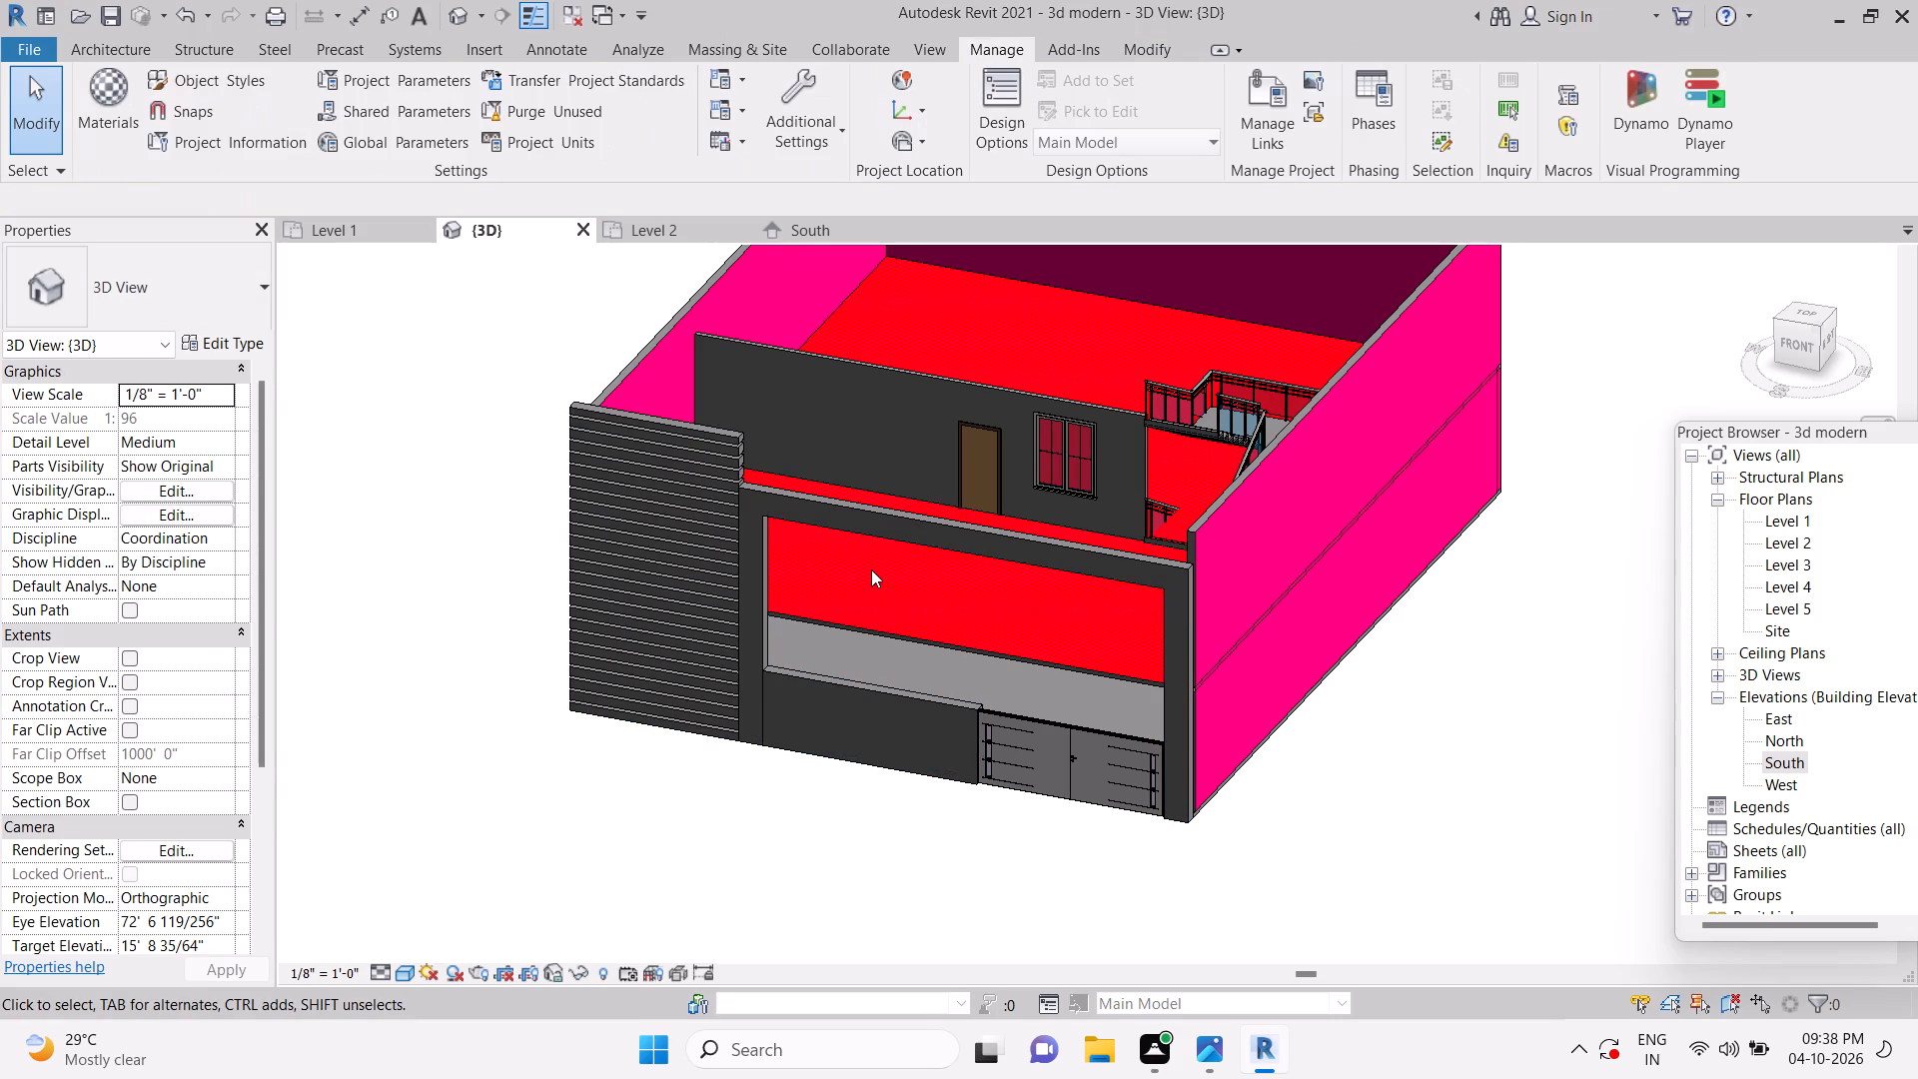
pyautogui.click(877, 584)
# Set the floor material's generic appearance colour to teal, RGB 64 128 128, dismissing the notification card that covers the material settings.
pyautogui.click(112, 100)
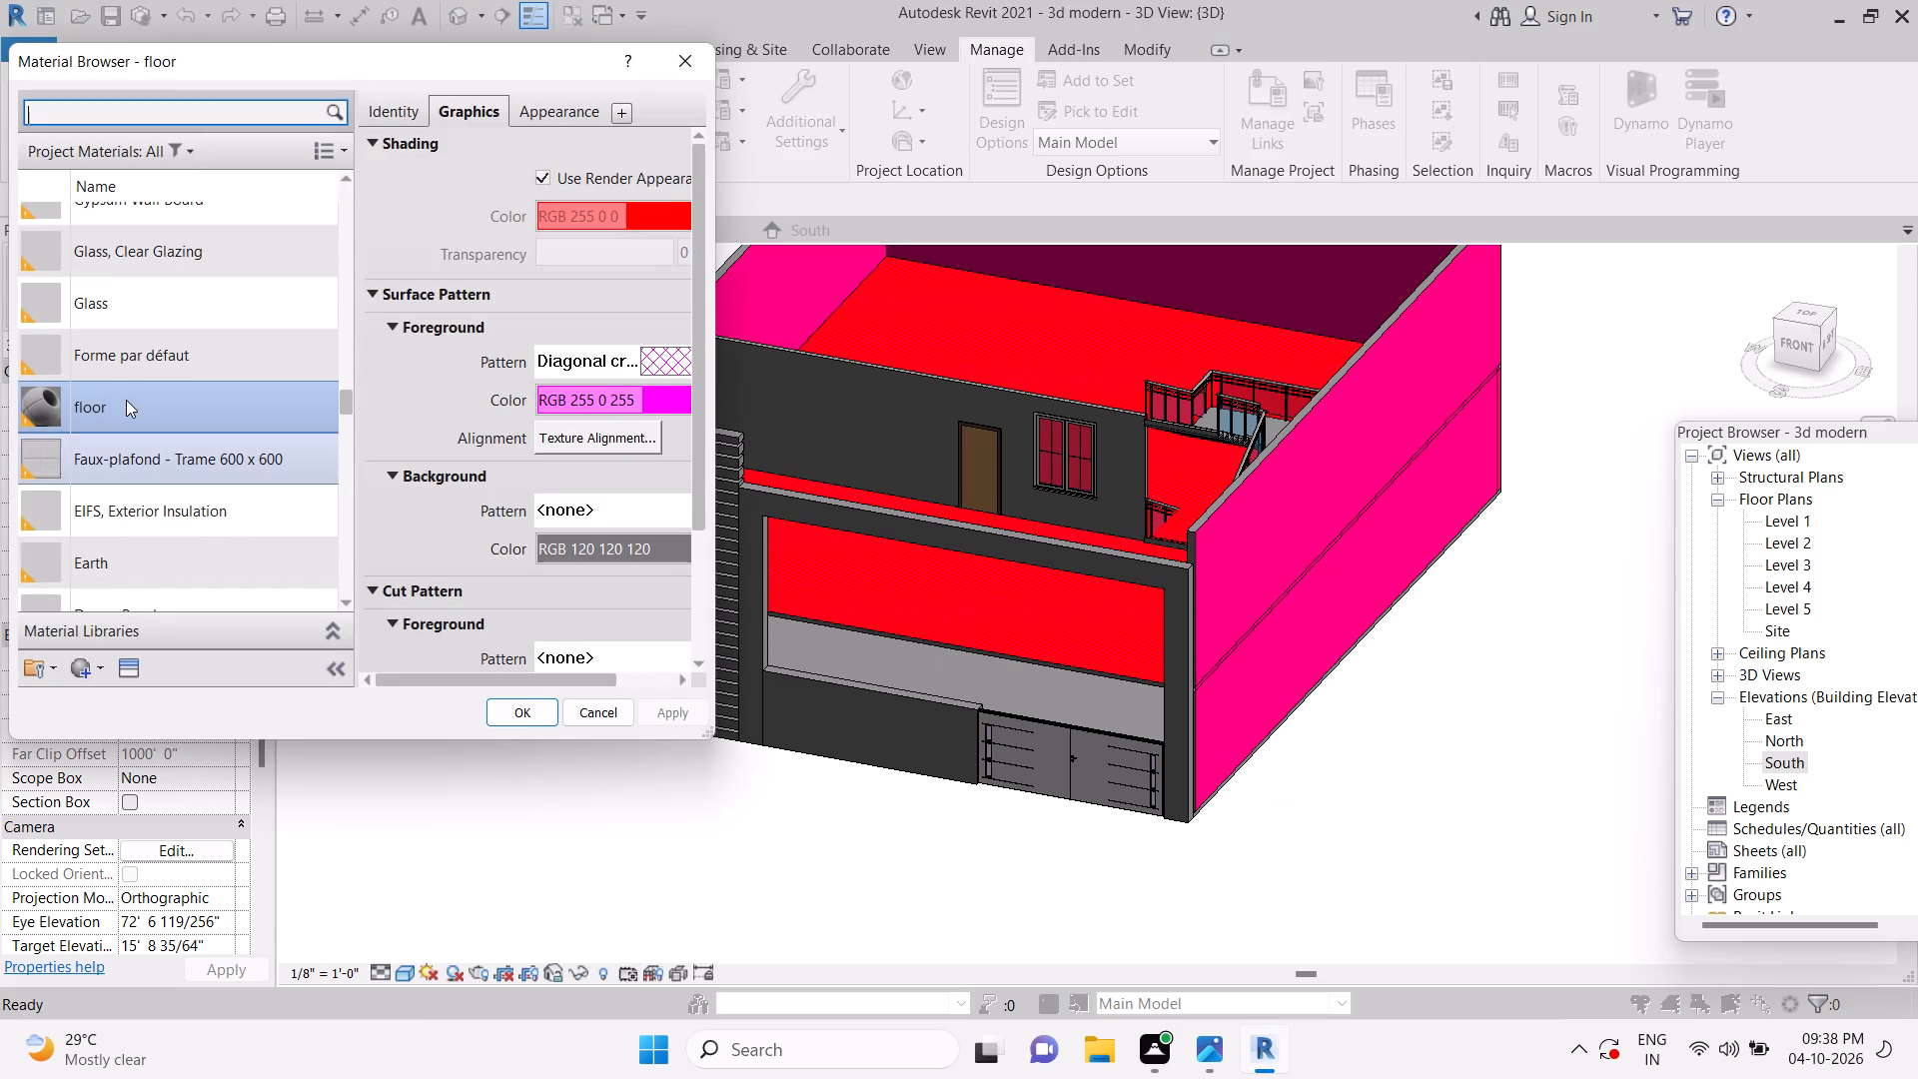
pyautogui.click(240, 431)
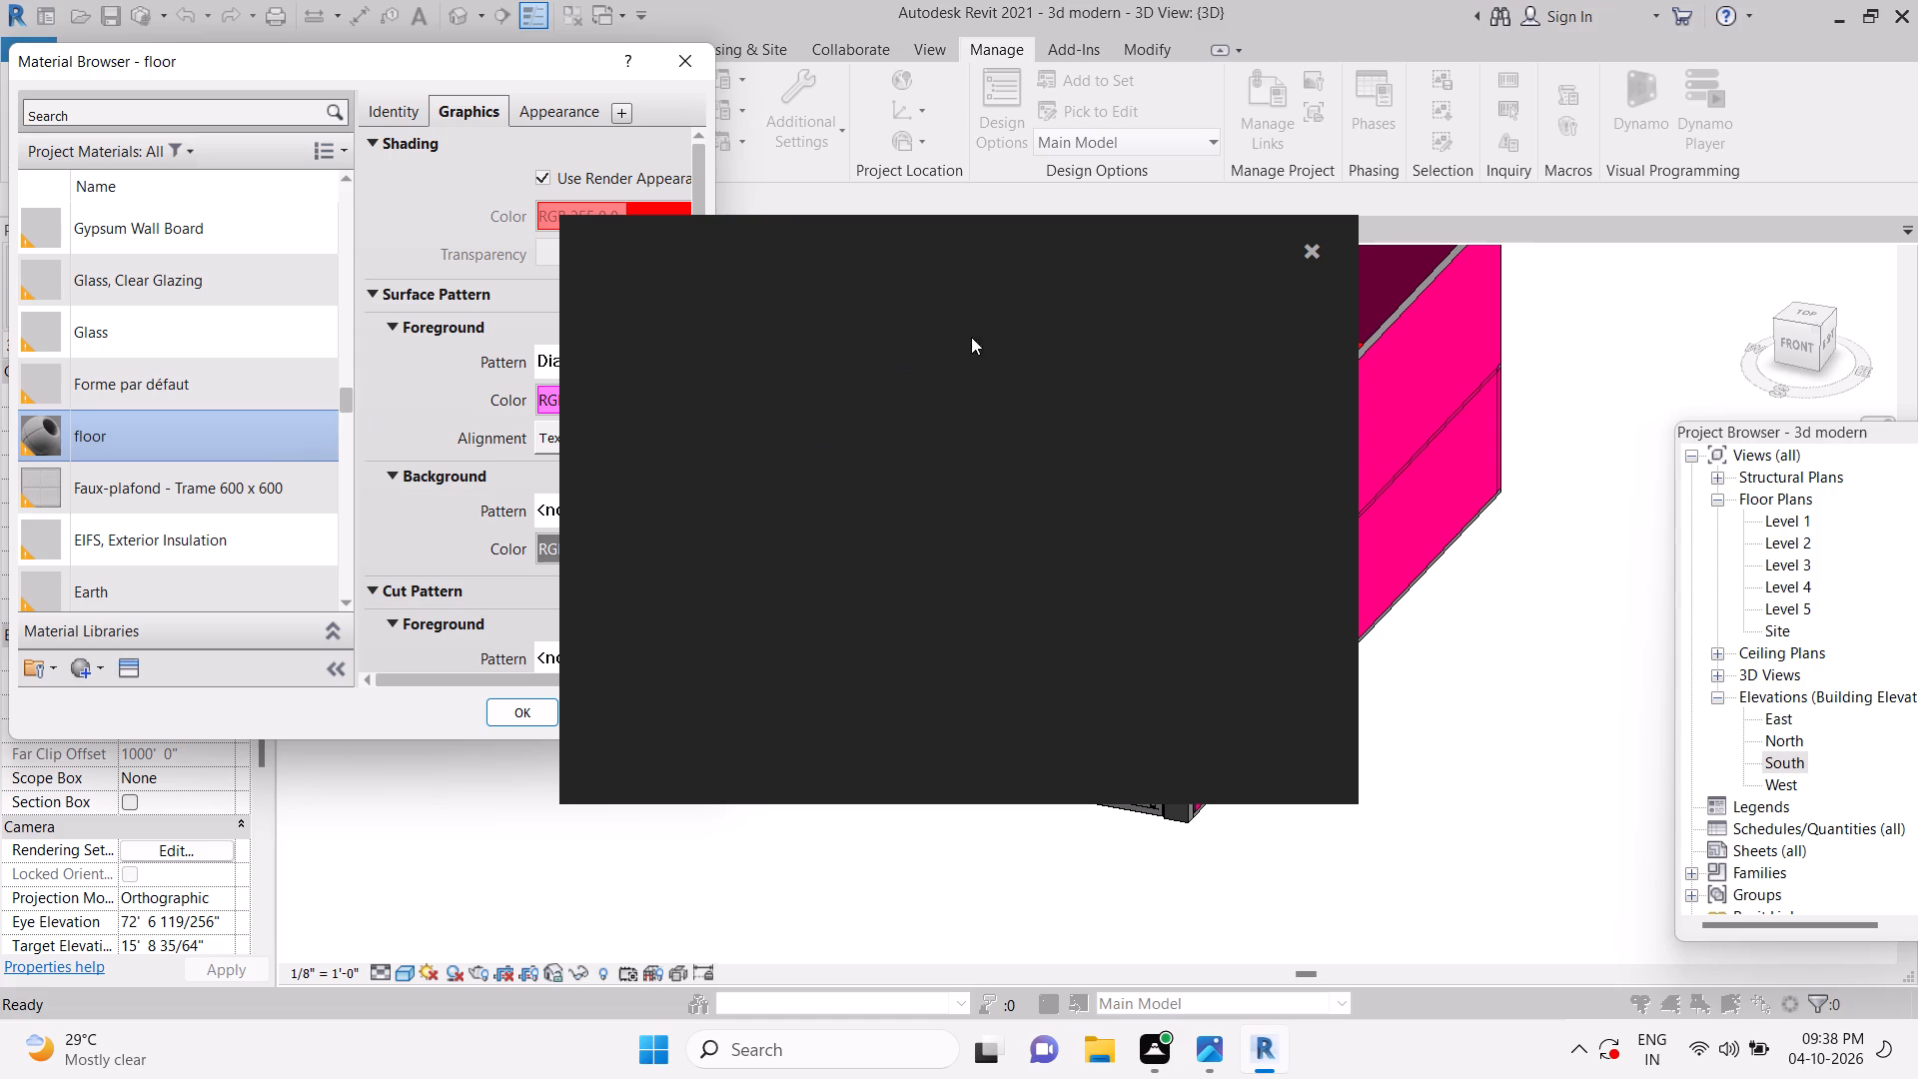
pyautogui.click(1311, 247)
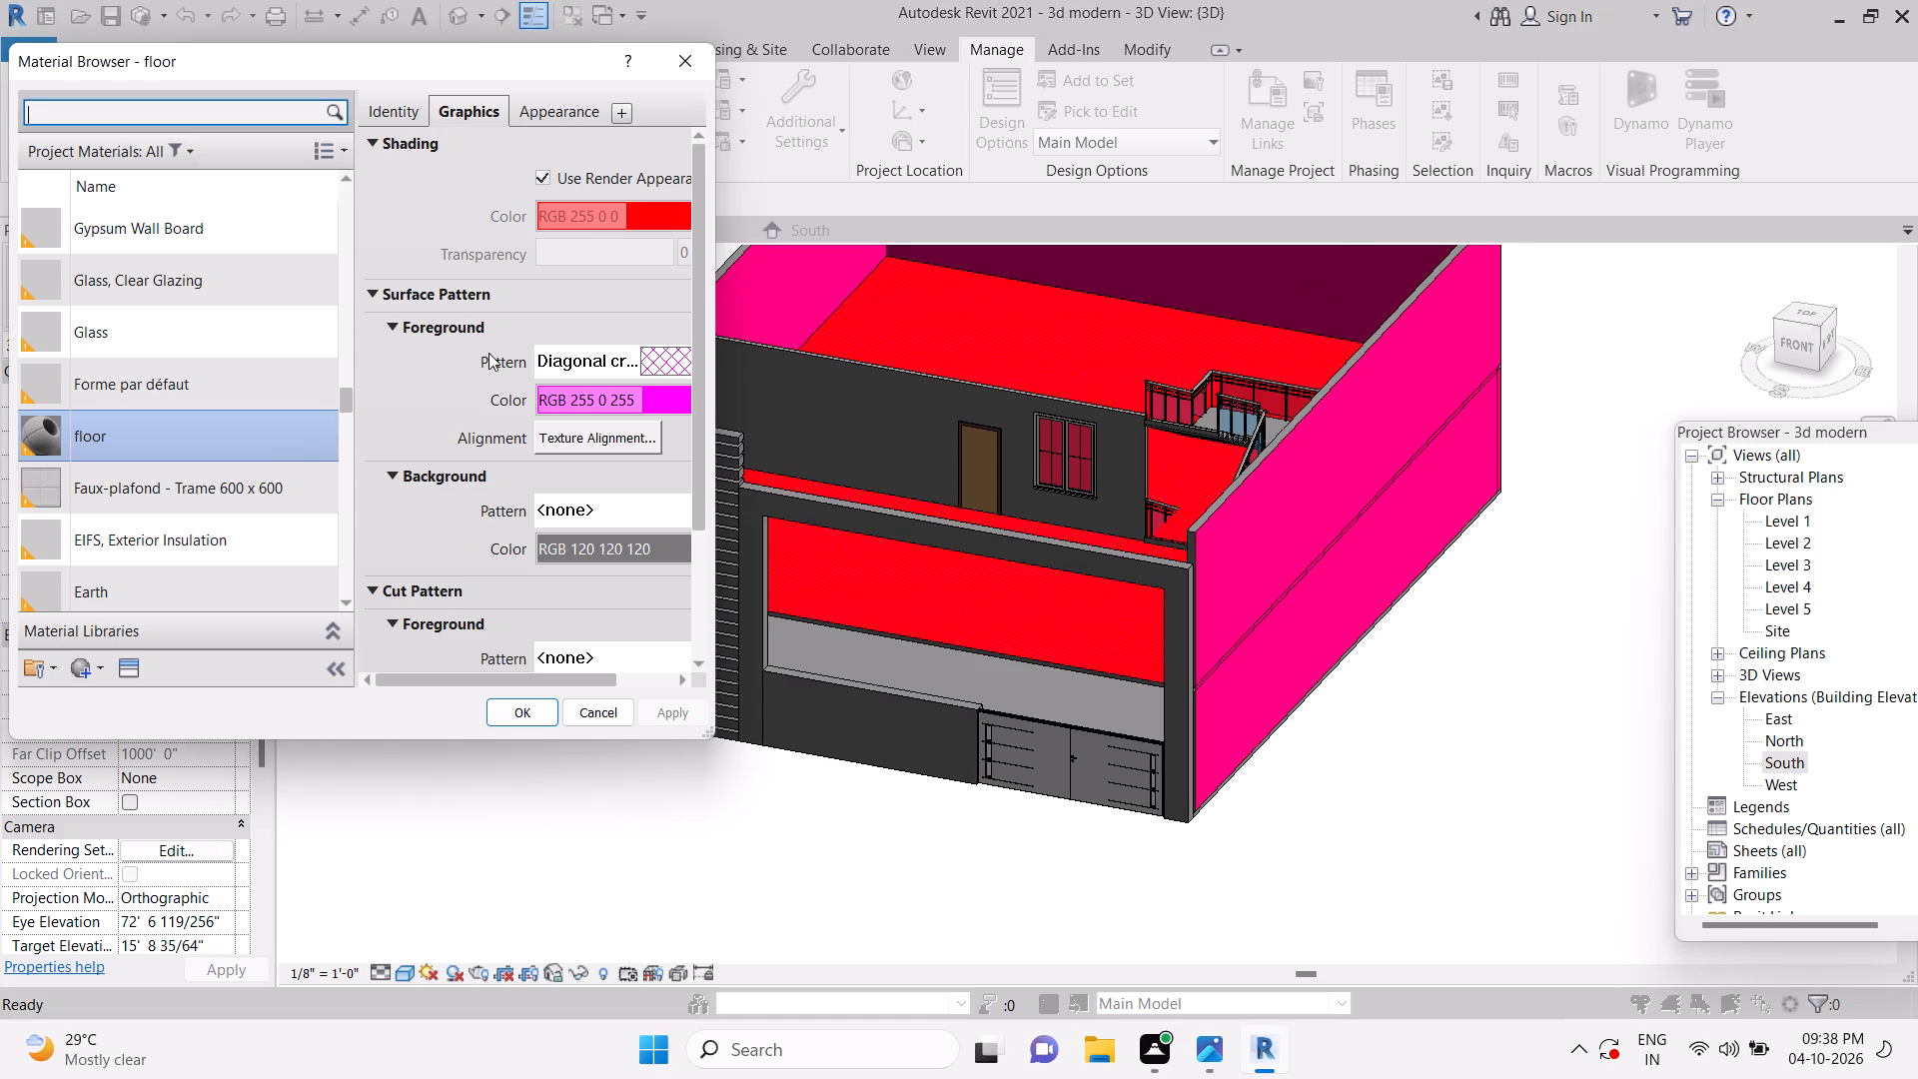
pyautogui.click(633, 214)
pyautogui.click(564, 118)
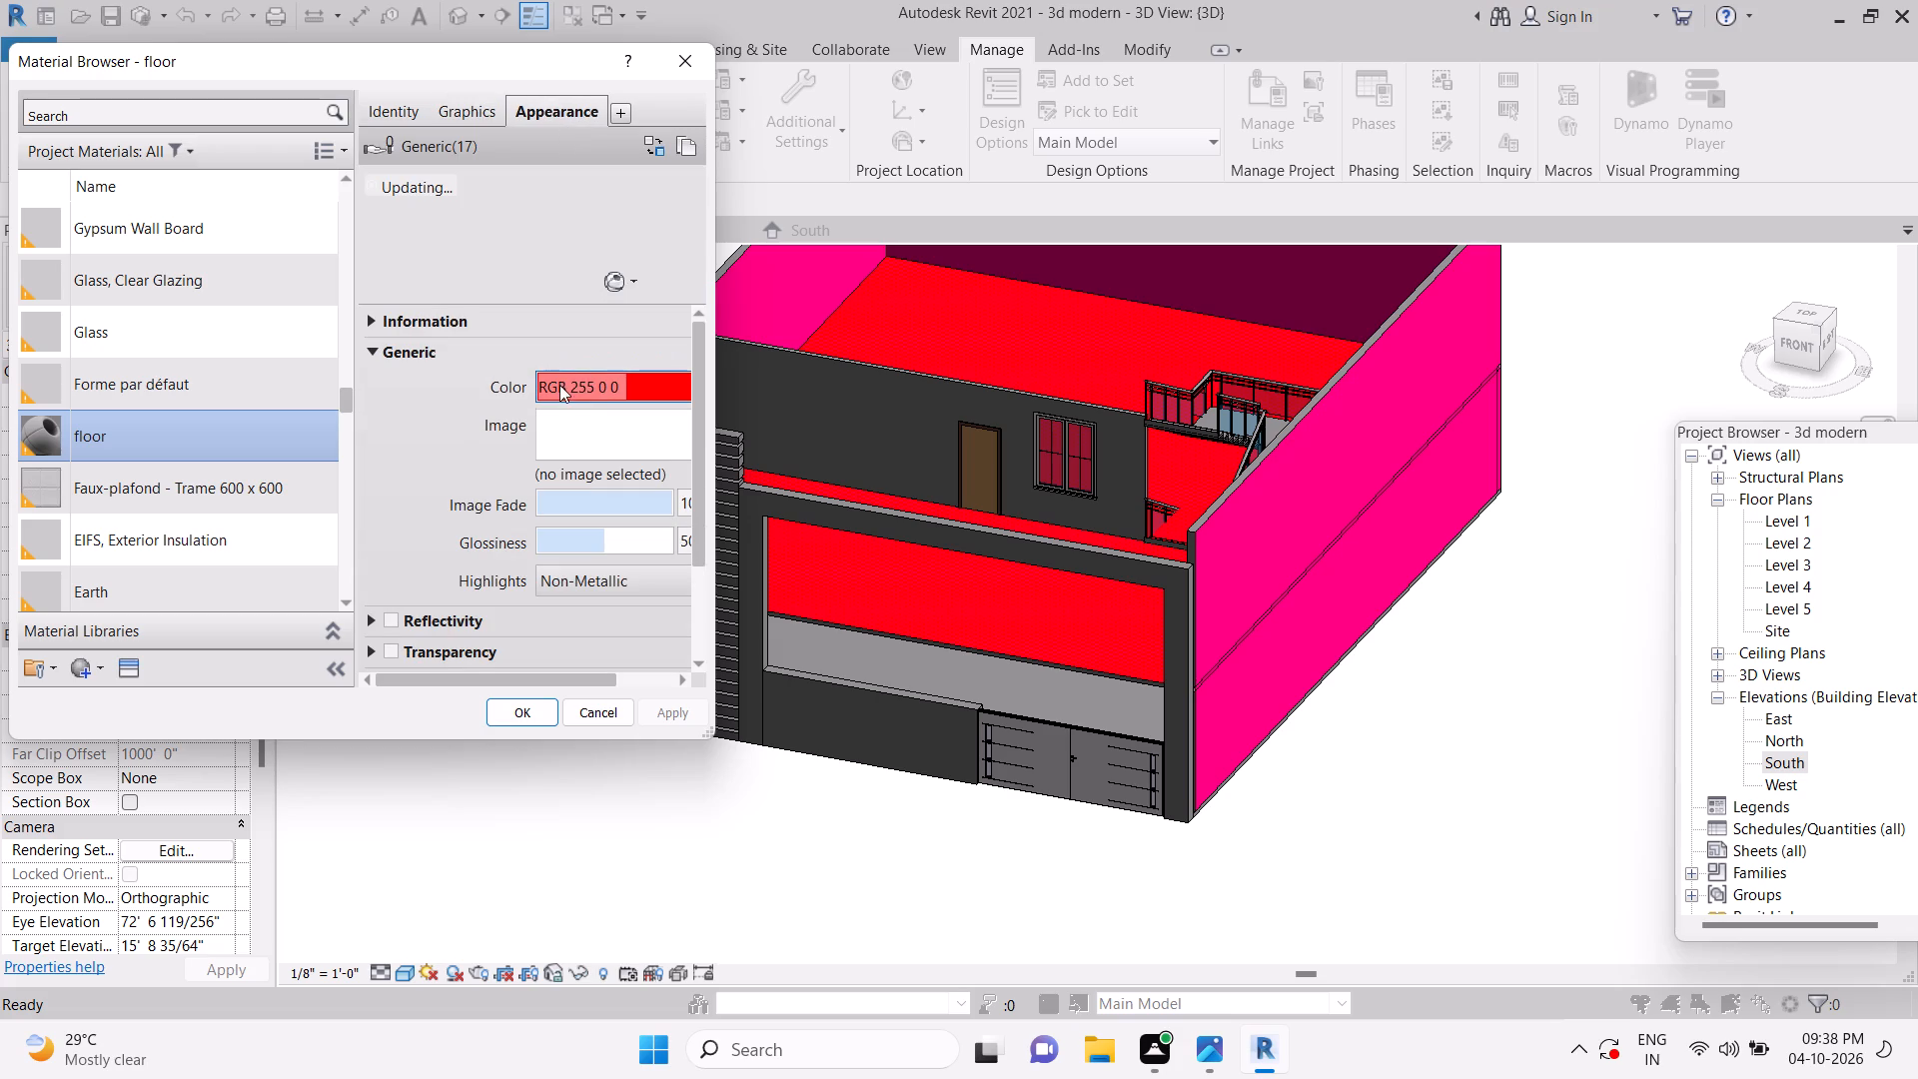
pyautogui.click(641, 385)
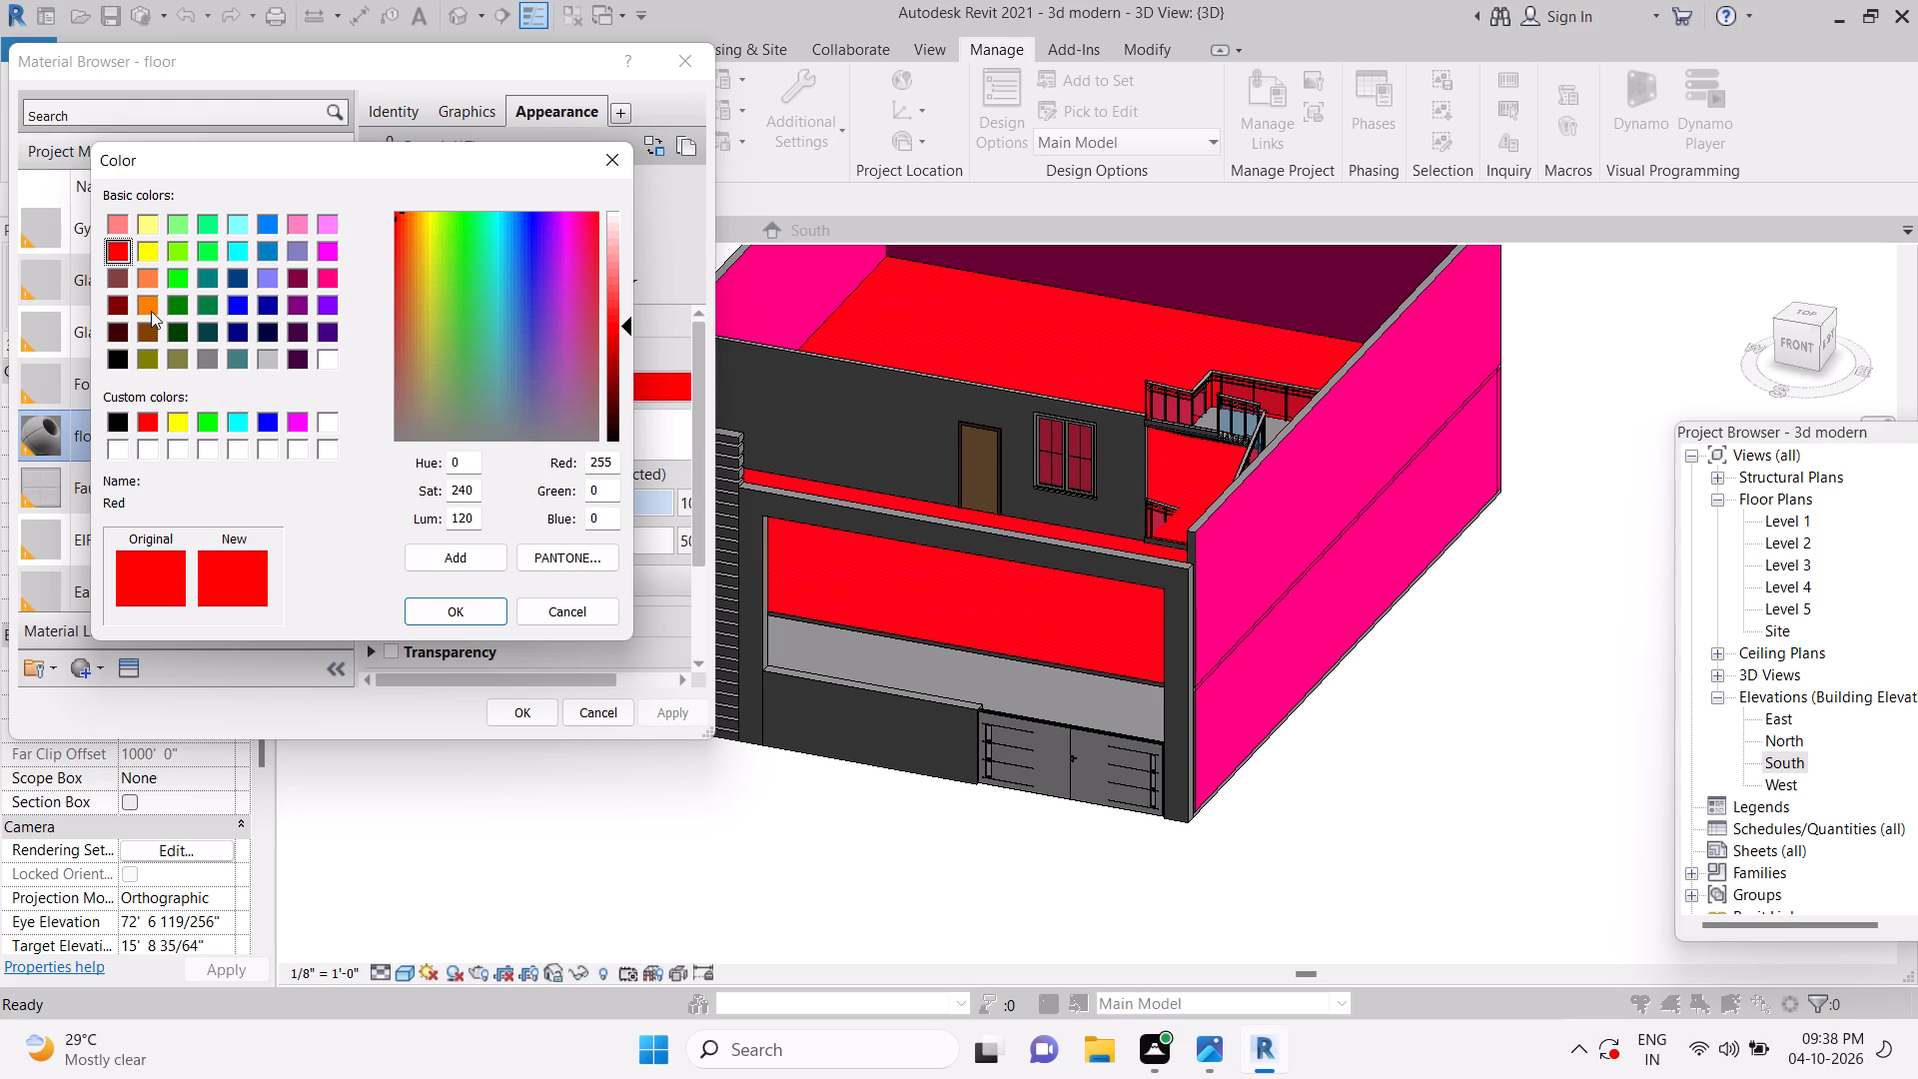
pyautogui.scroll(-2, 162, 297)
pyautogui.scroll(3, 171, 311)
pyautogui.click(242, 358)
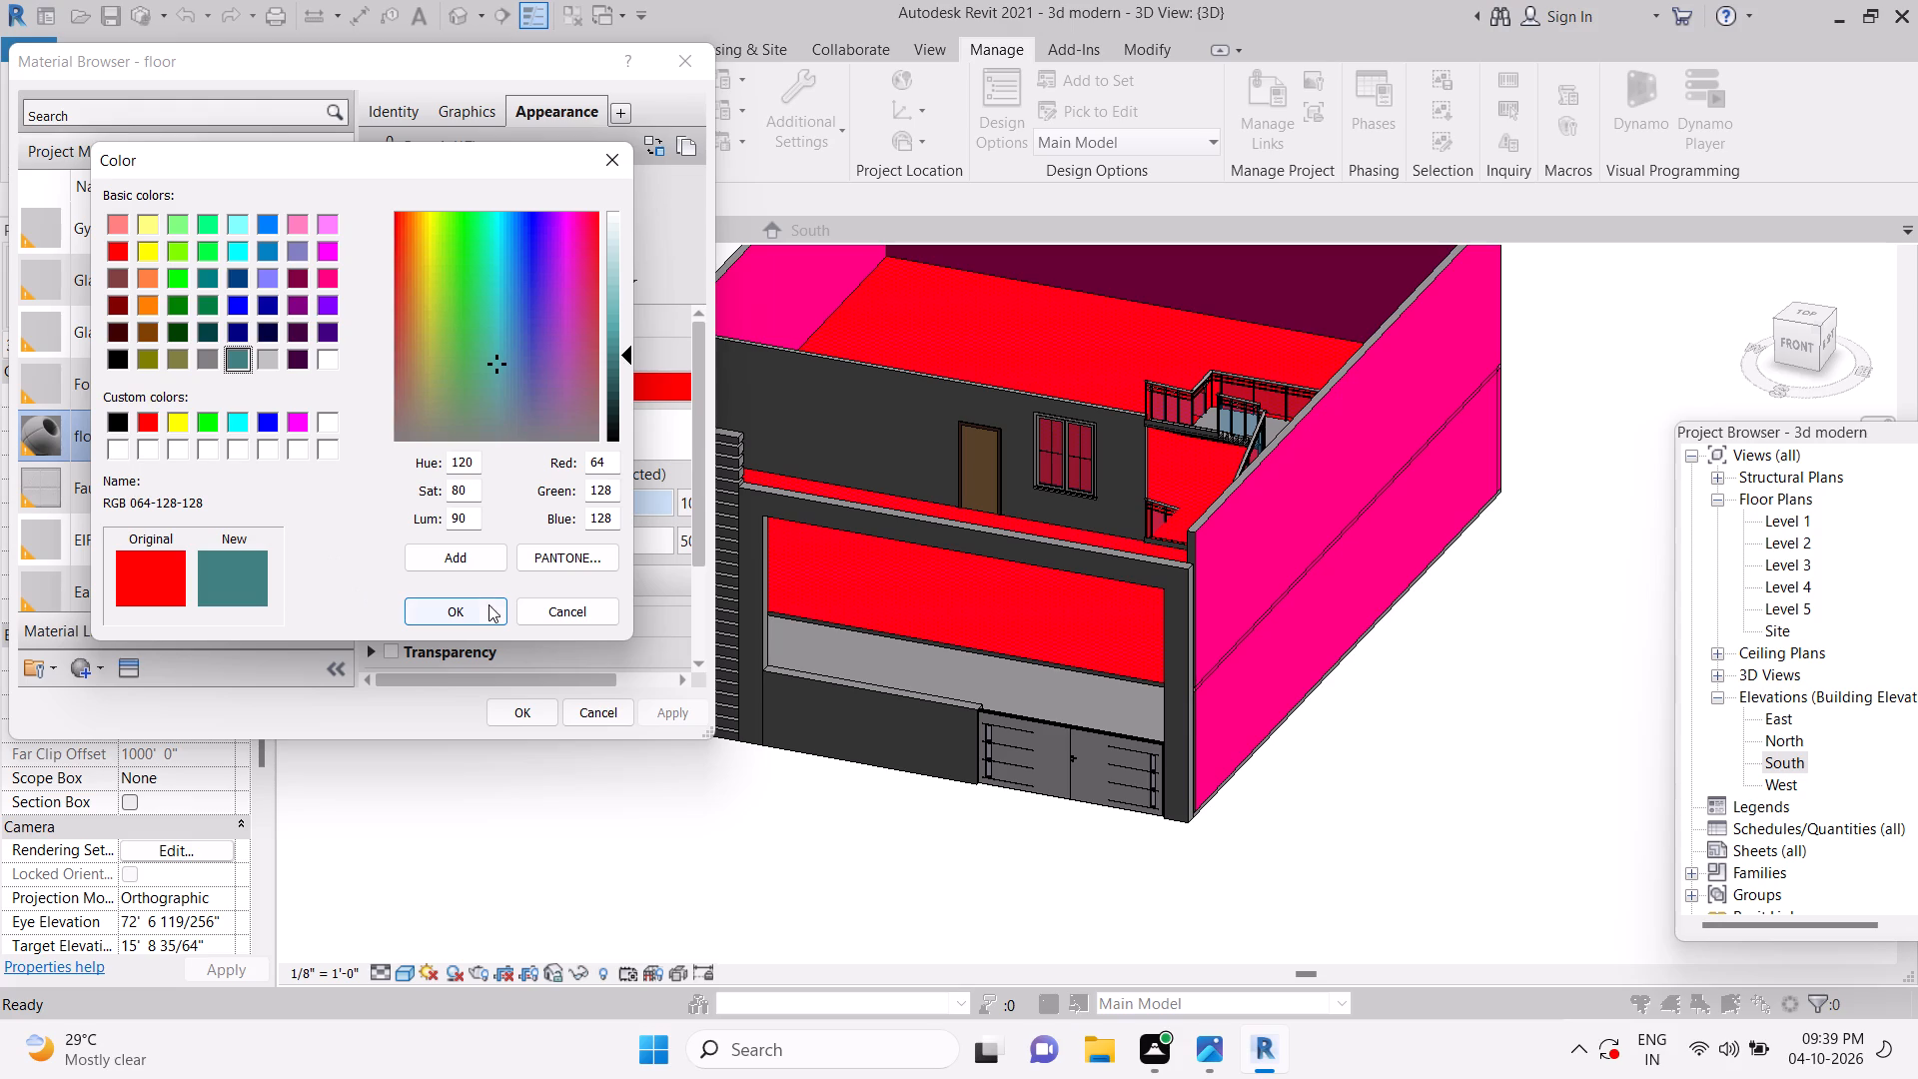
pyautogui.click(463, 617)
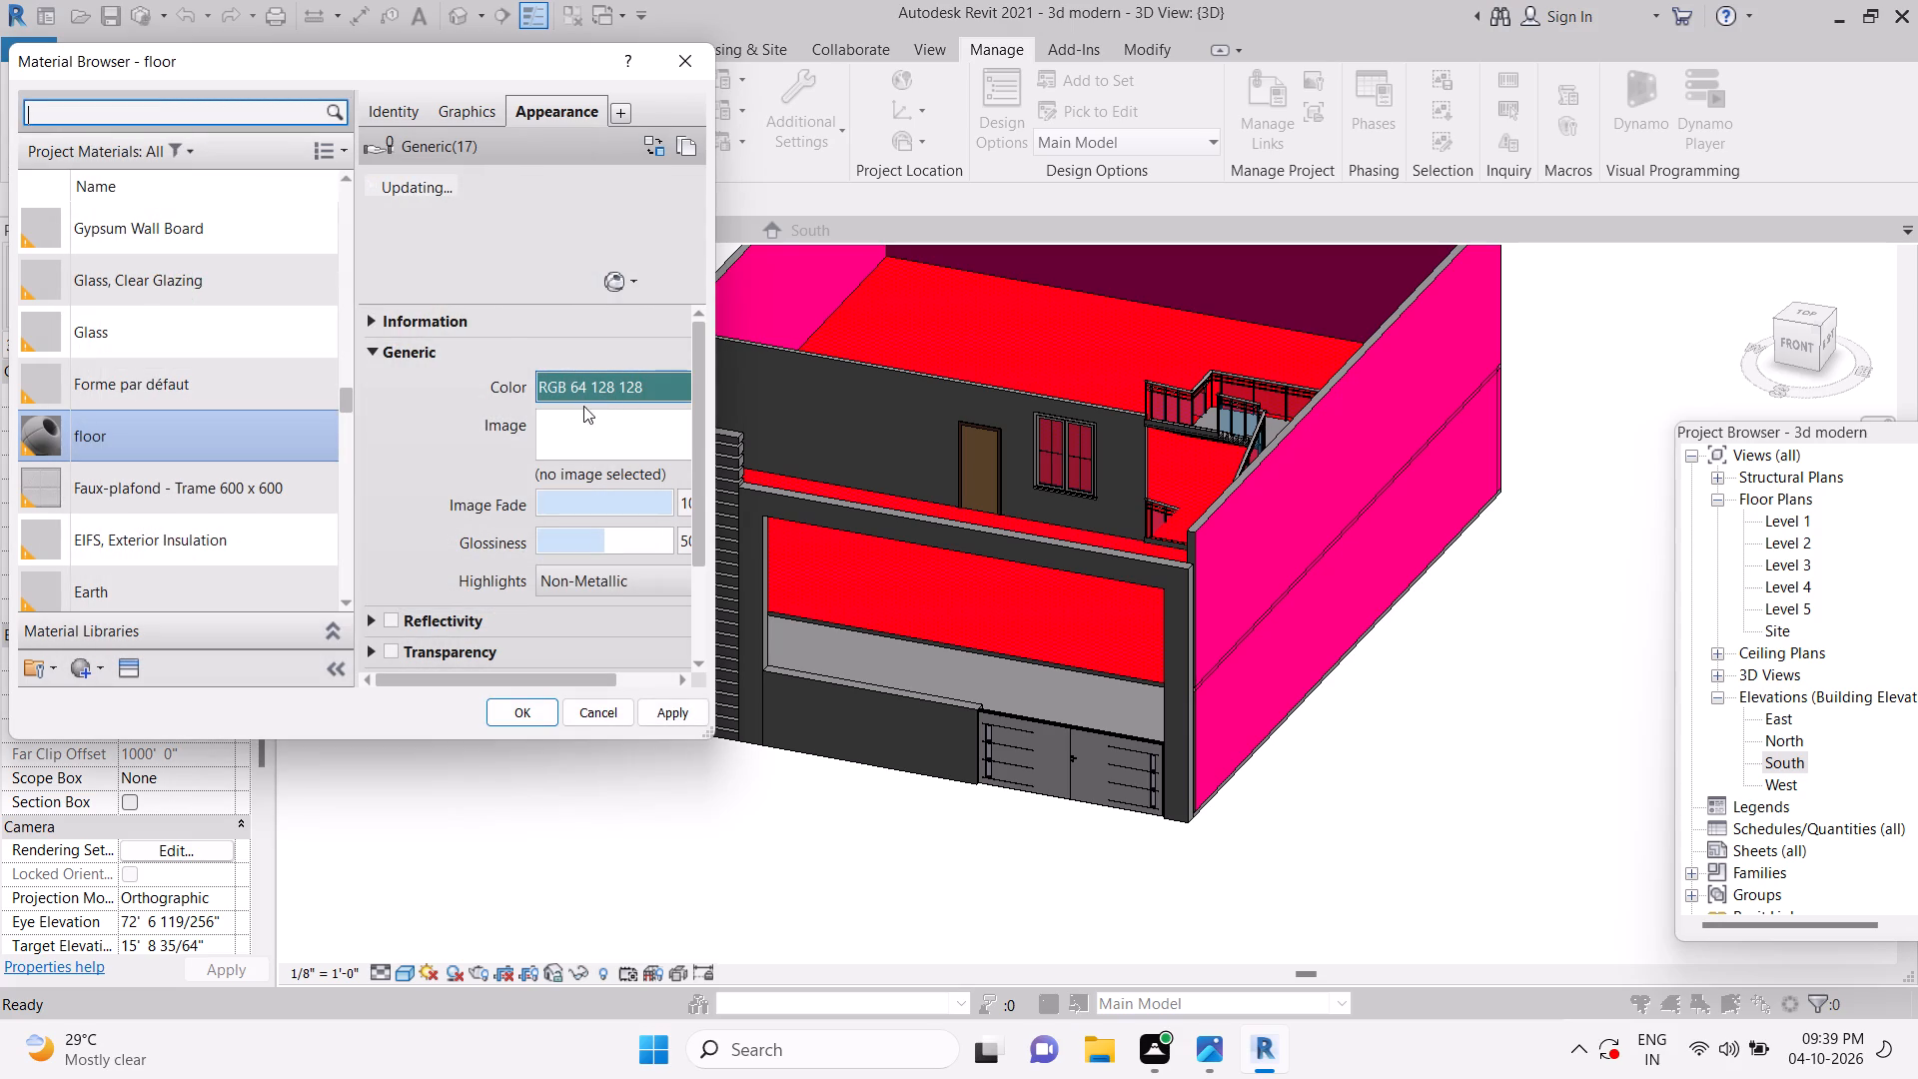
# Apply the floor material's teal appearance with its magenta crosshatch pattern to the model and close the material settings.
pyautogui.click(467, 121)
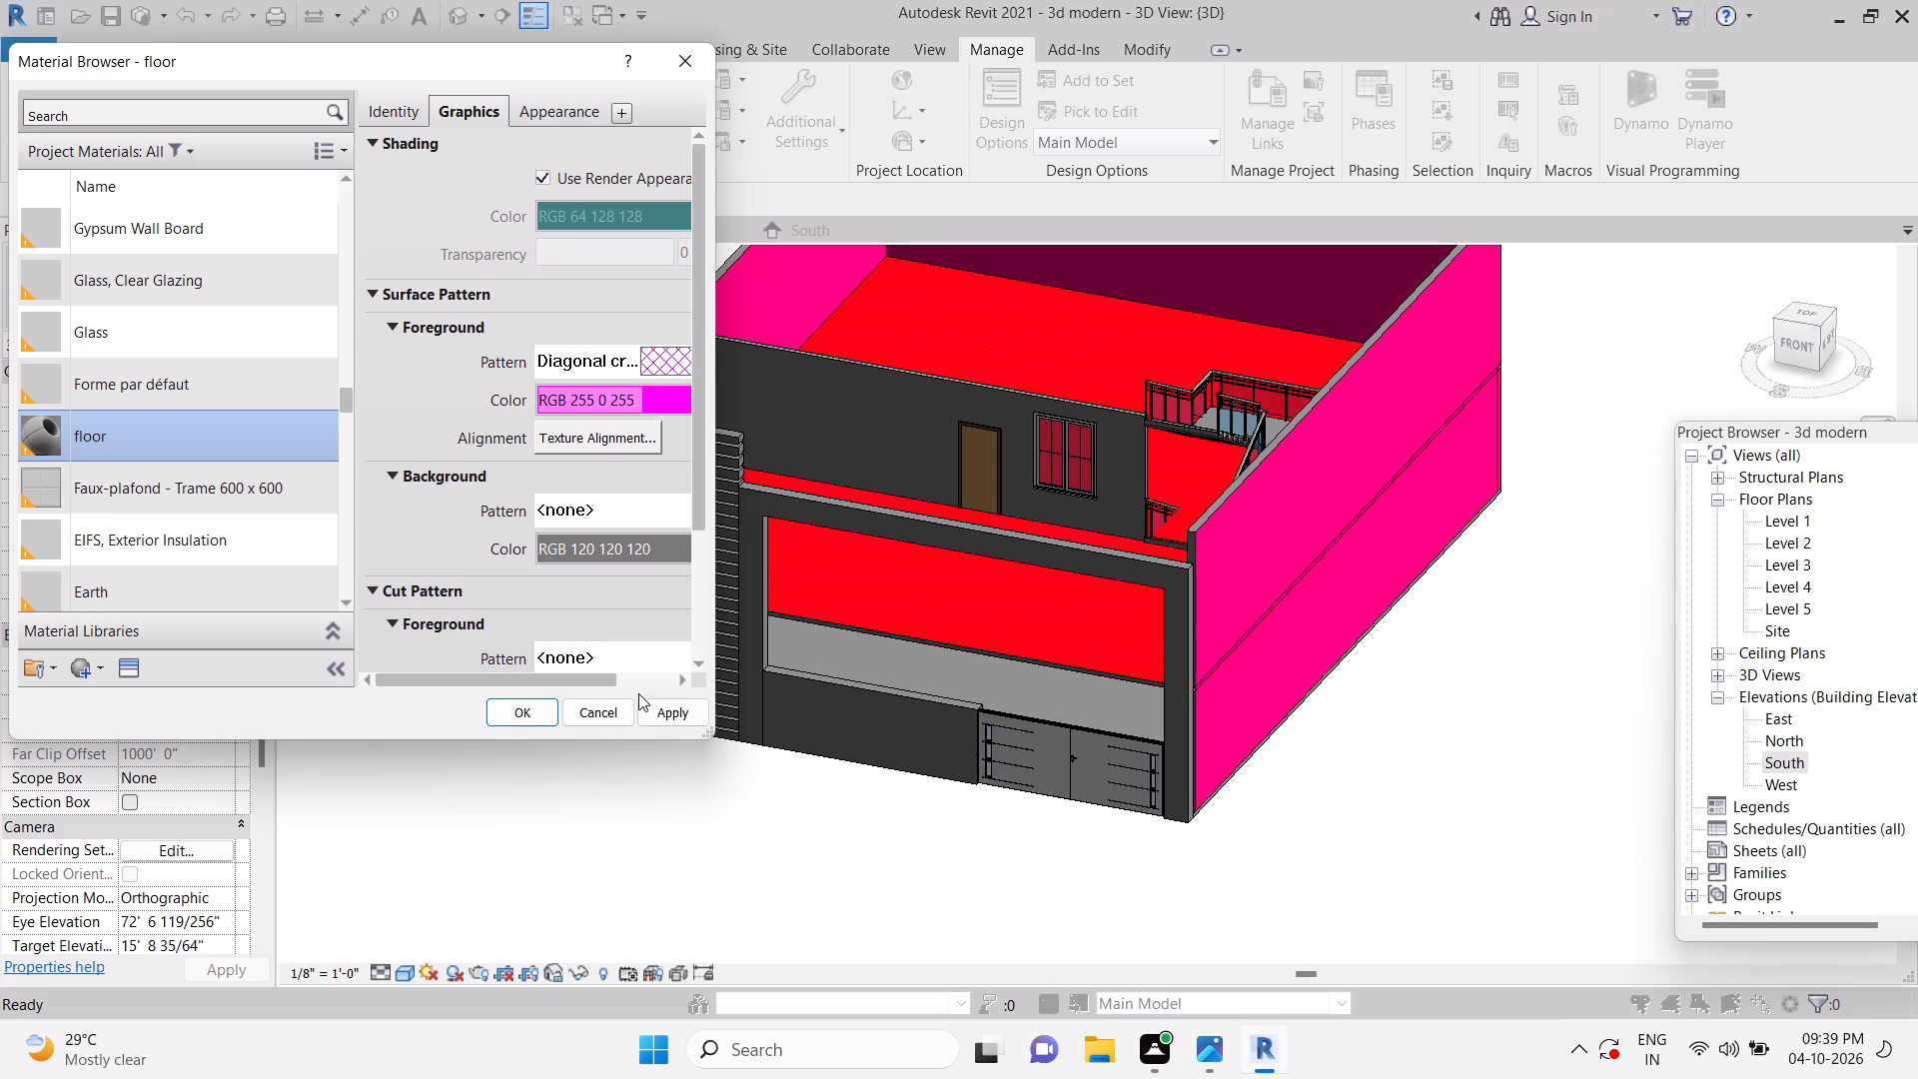
pyautogui.moveTo(692, 693); pyautogui.dragTo(668, 729)
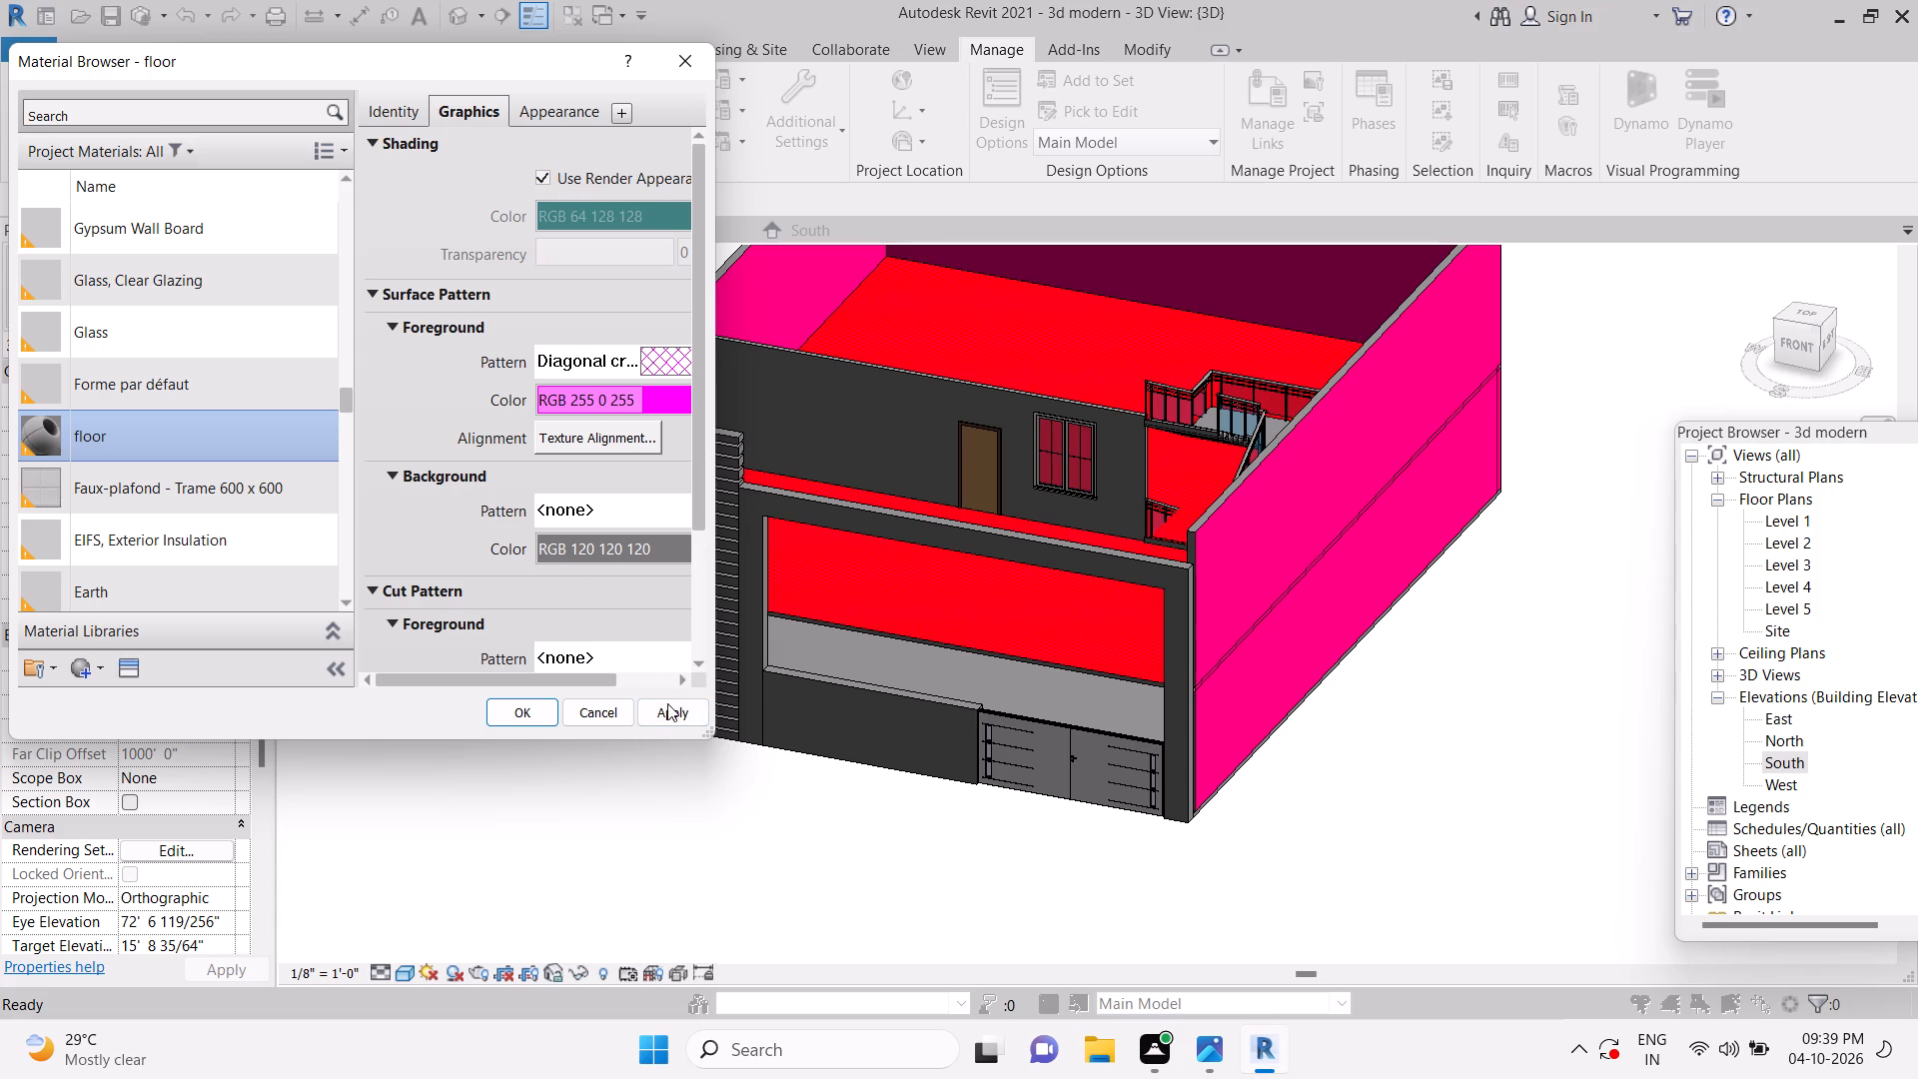
pyautogui.click(667, 705)
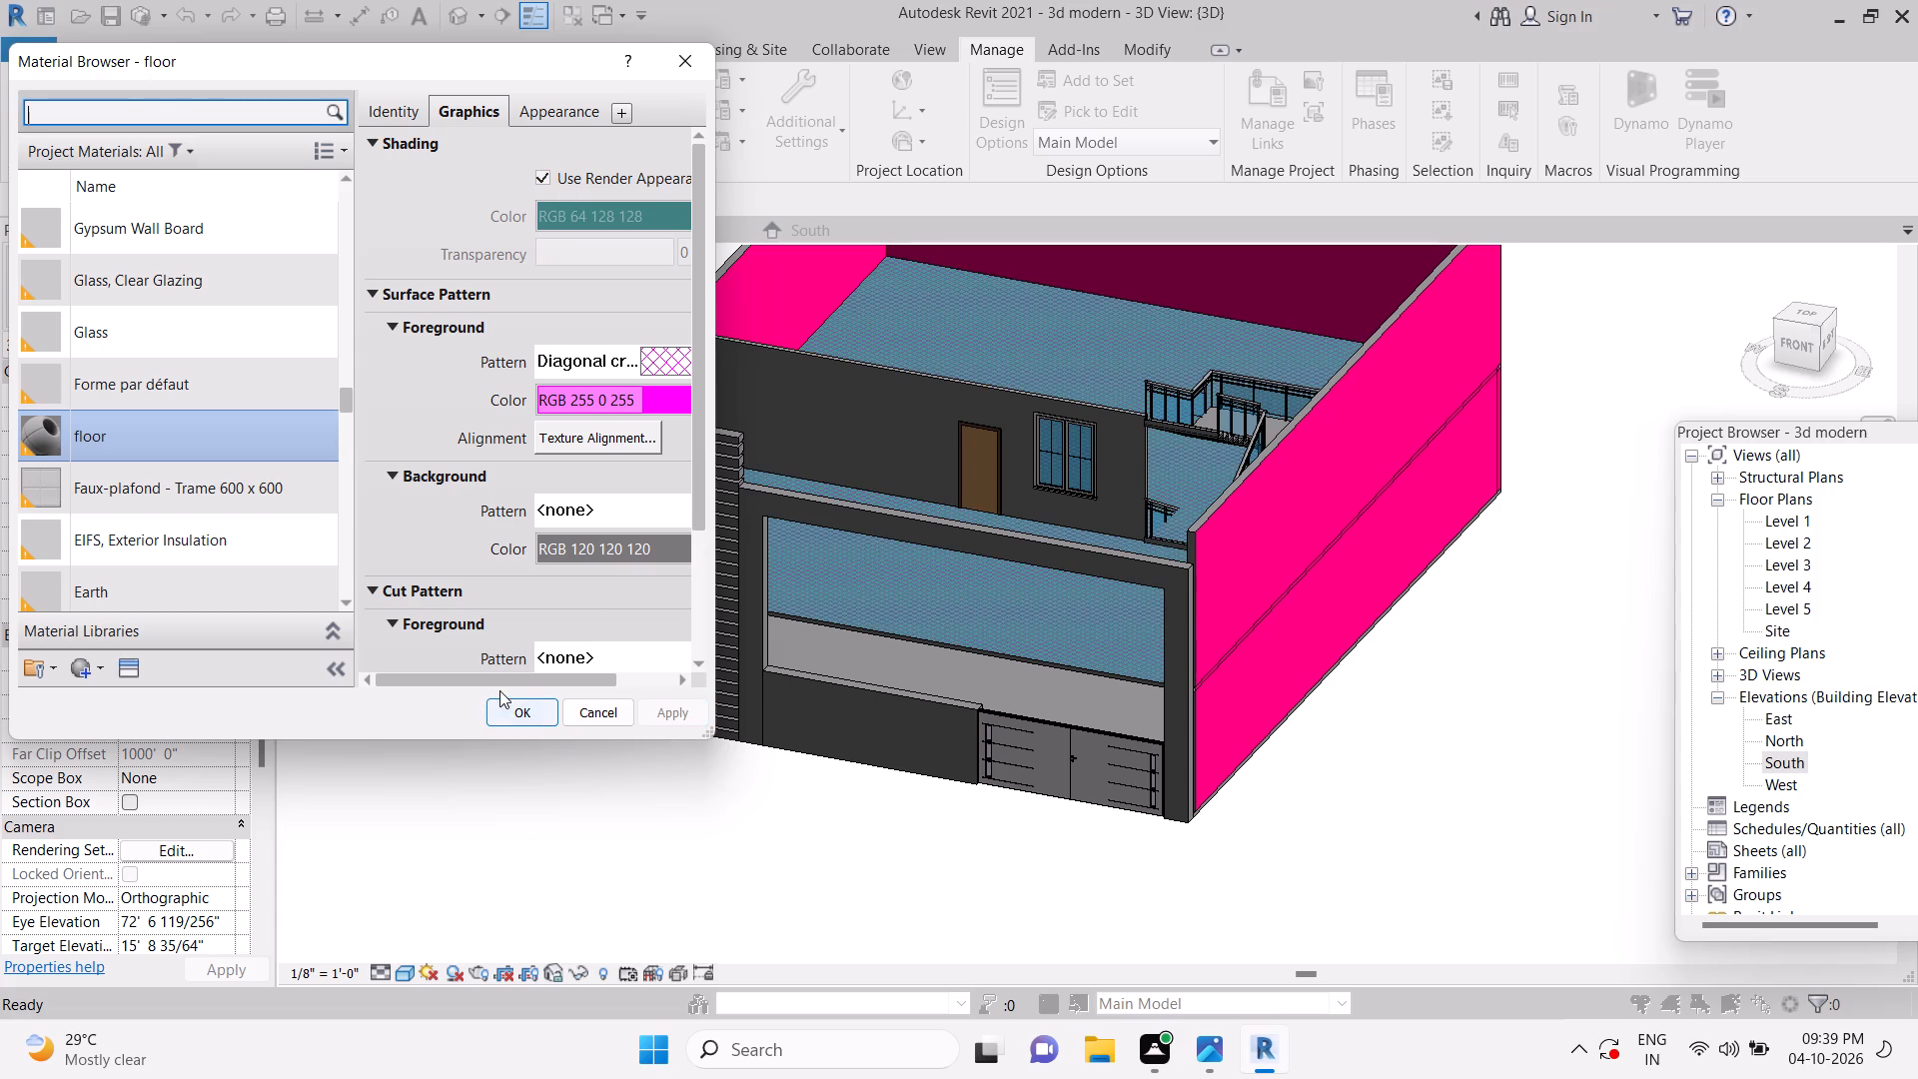
pyautogui.click(504, 714)
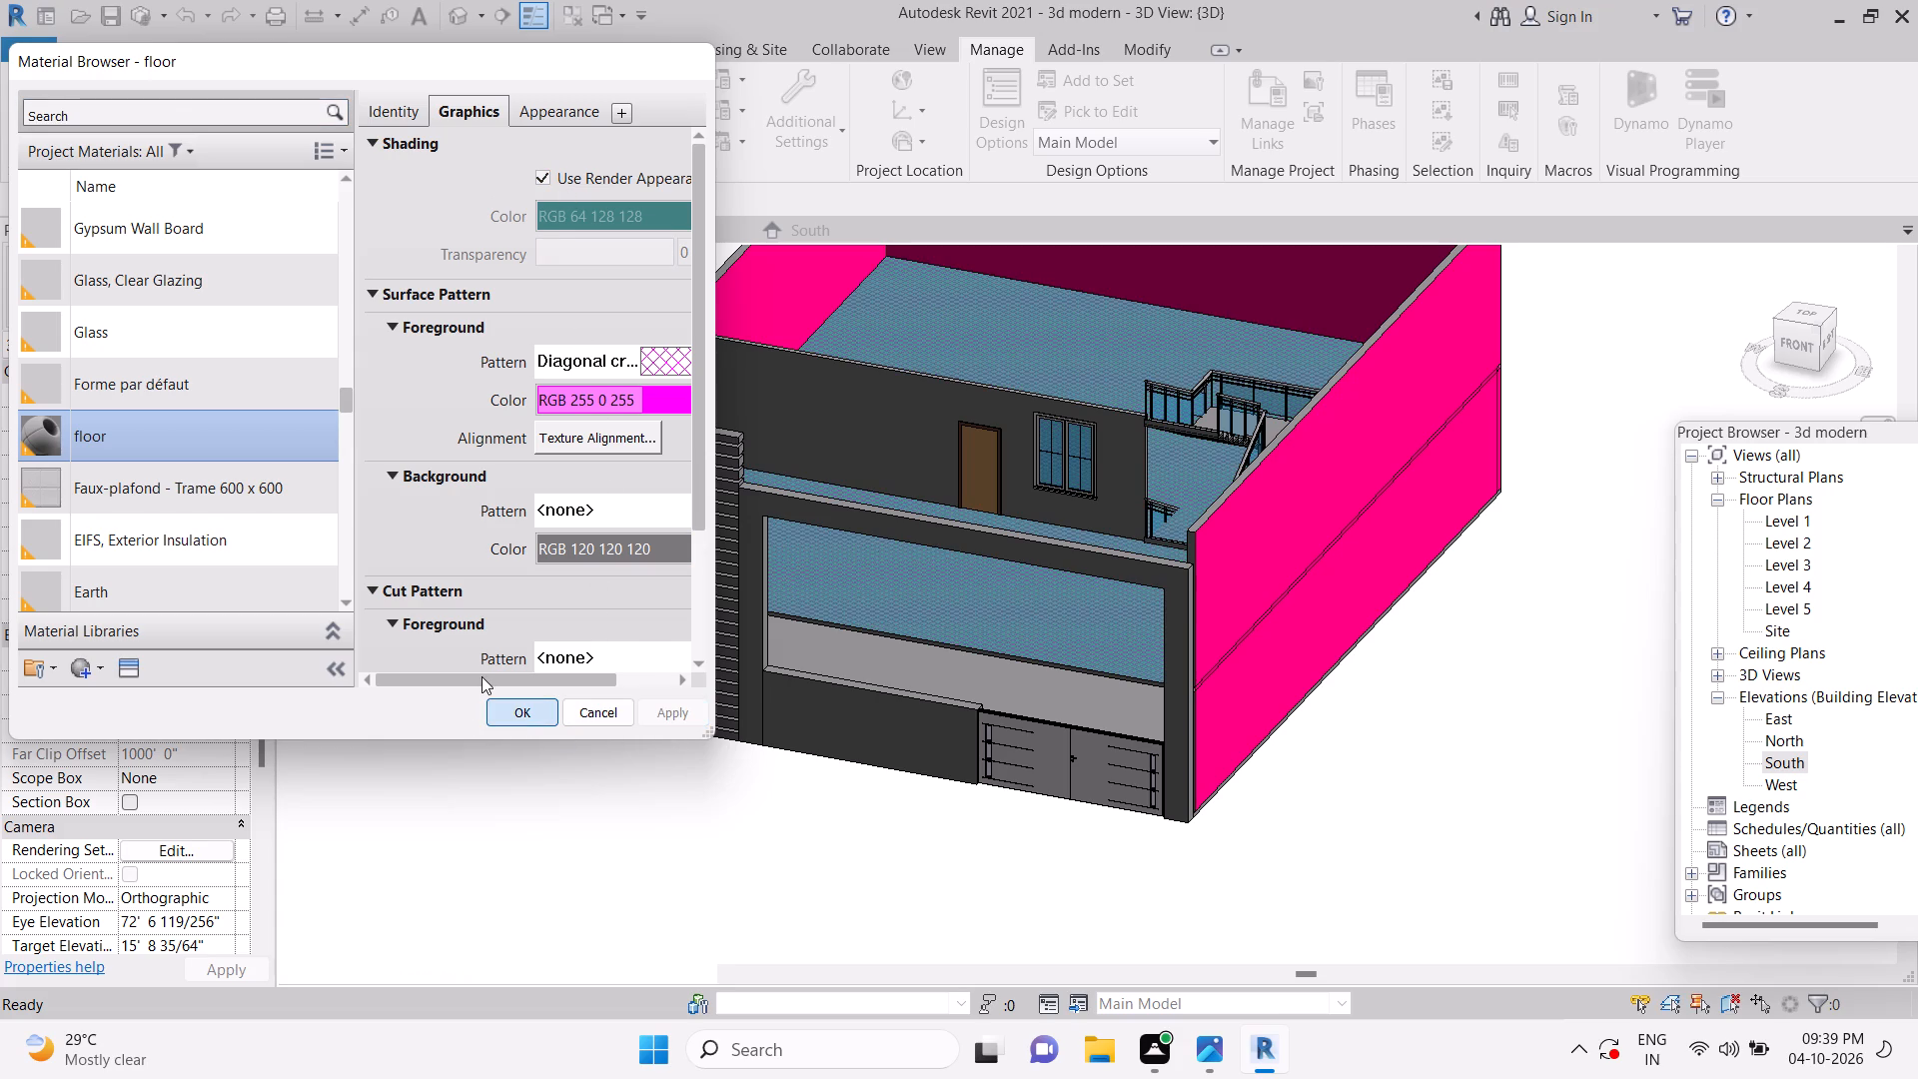
# Examine the teal crosshatched floors behind the facade frame in the 3D view, and dismiss the notification card.
pyautogui.scroll(-2, 793, 636)
pyautogui.scroll(3, 793, 680)
pyautogui.middleClick(792, 690)
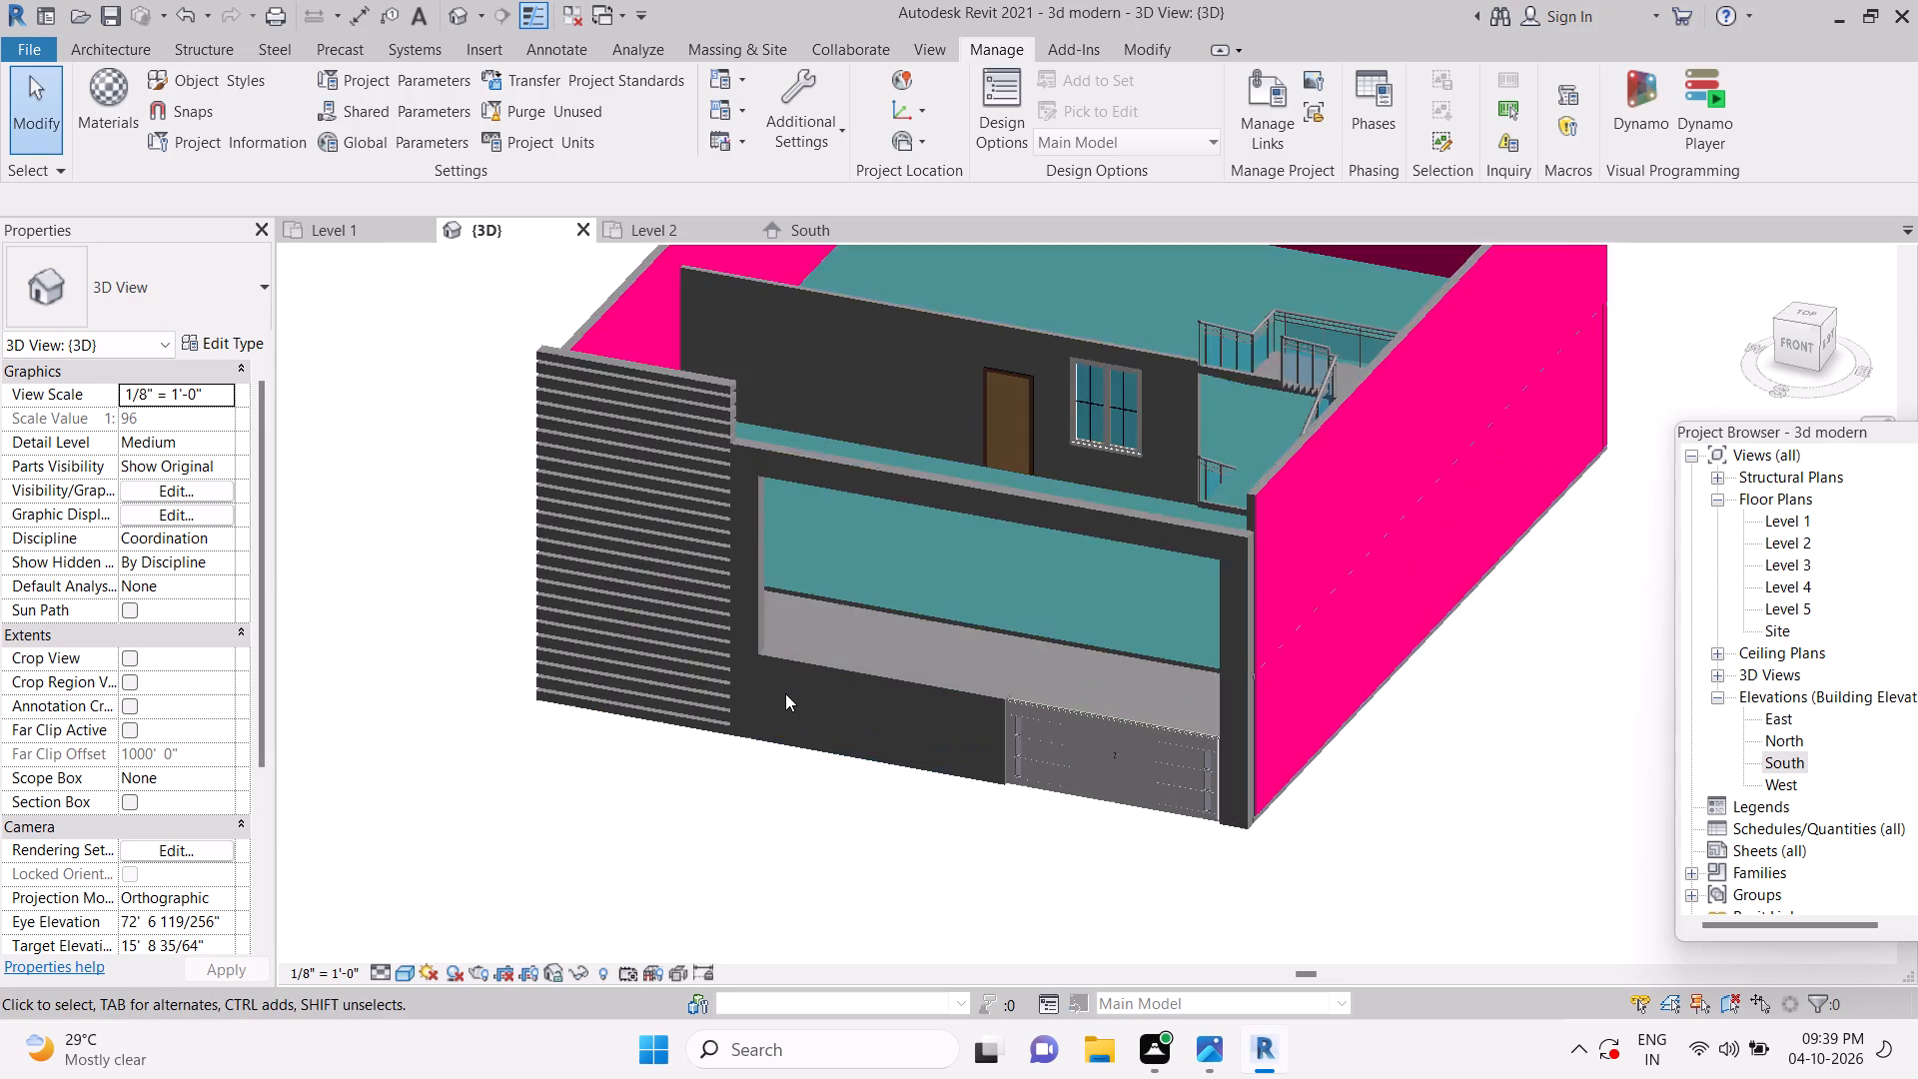
pyautogui.scroll(4, 784, 694)
pyautogui.scroll(2, 911, 465)
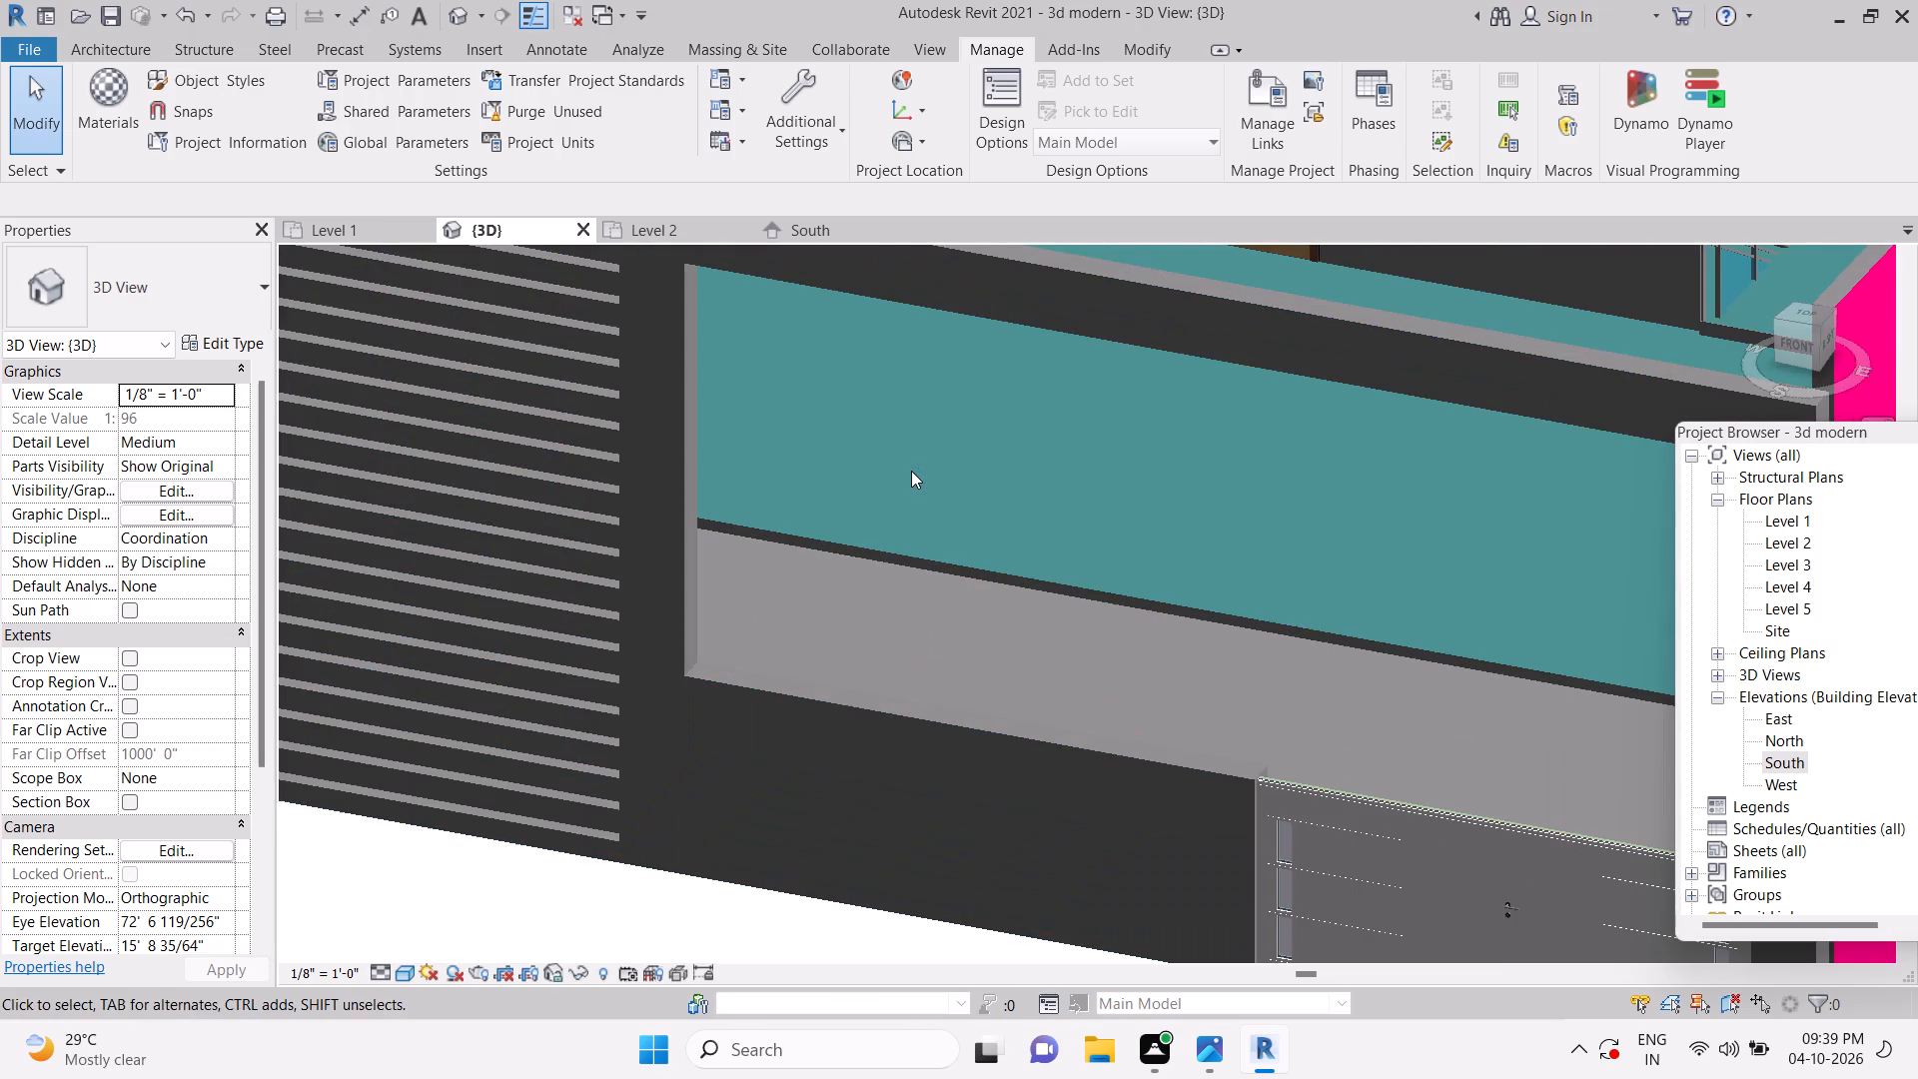
pyautogui.scroll(-2, 909, 506)
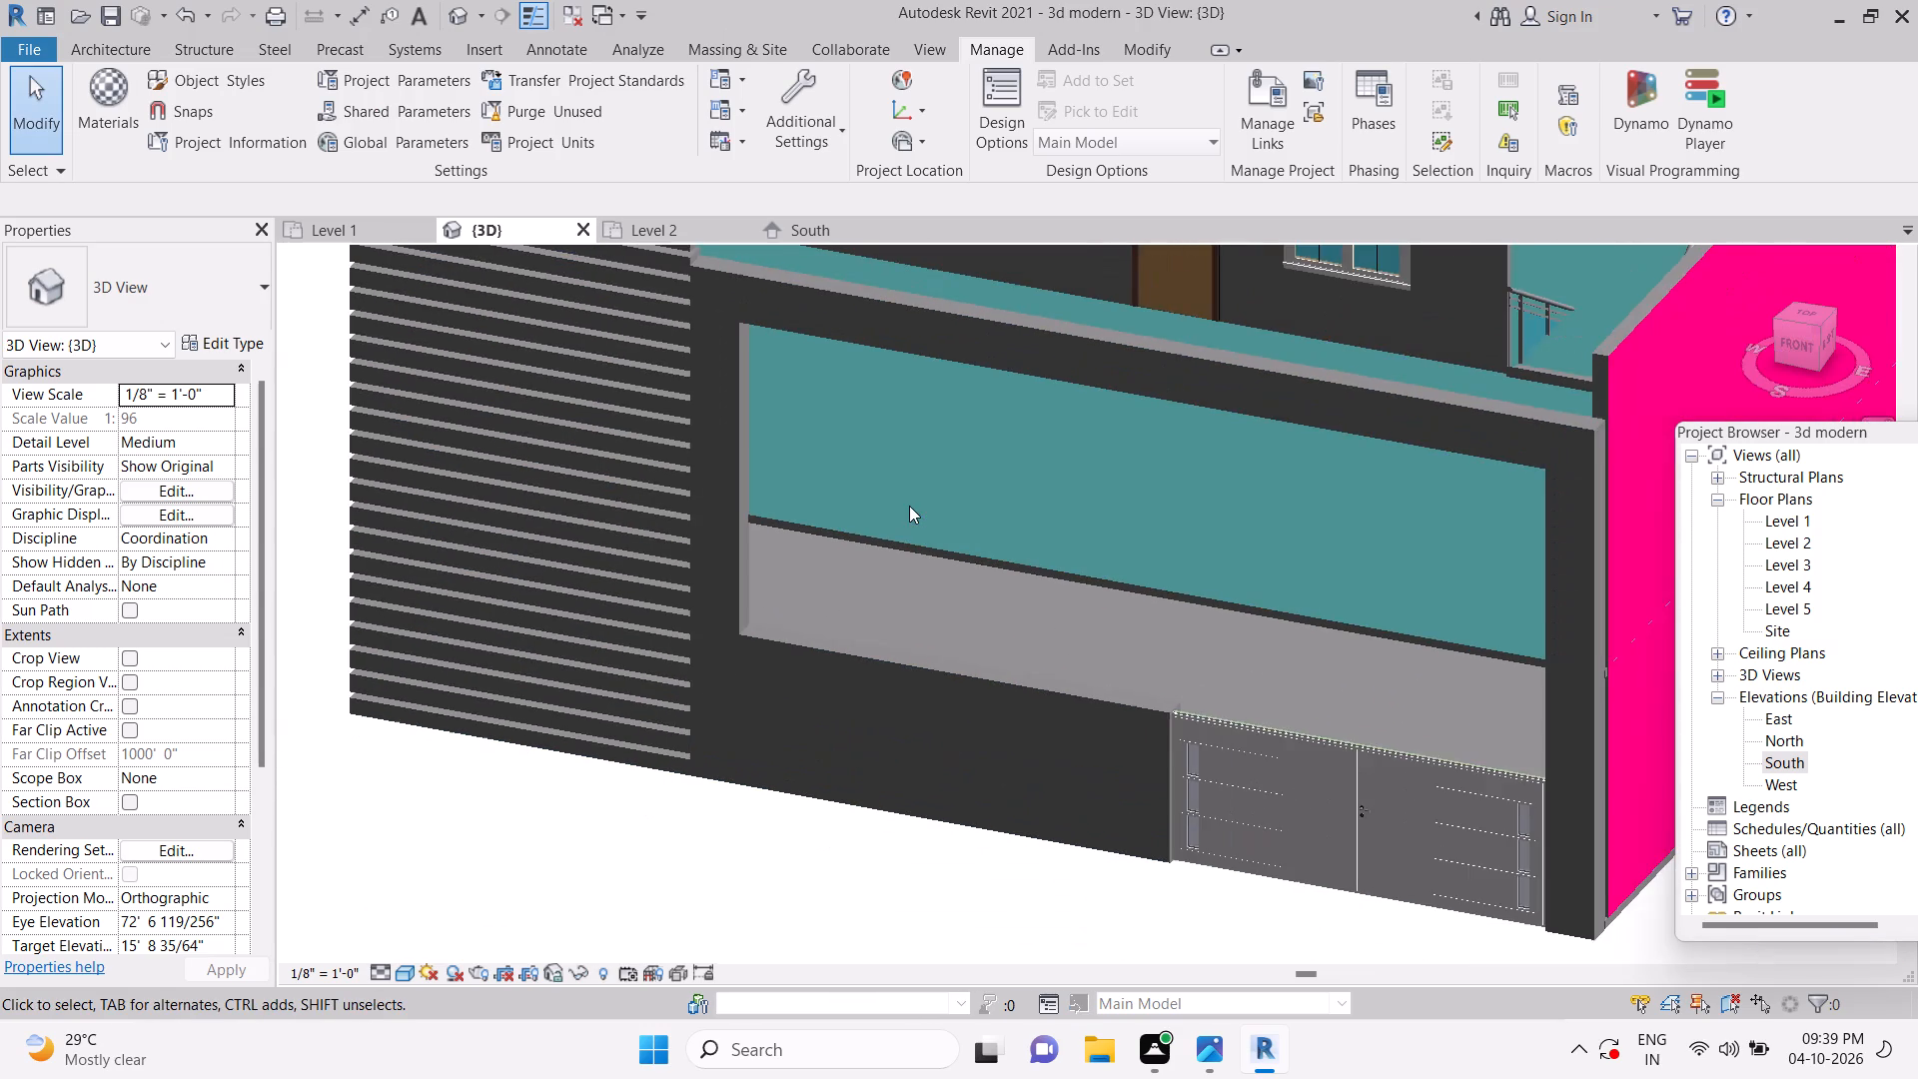
pyautogui.scroll(3, 811, 680)
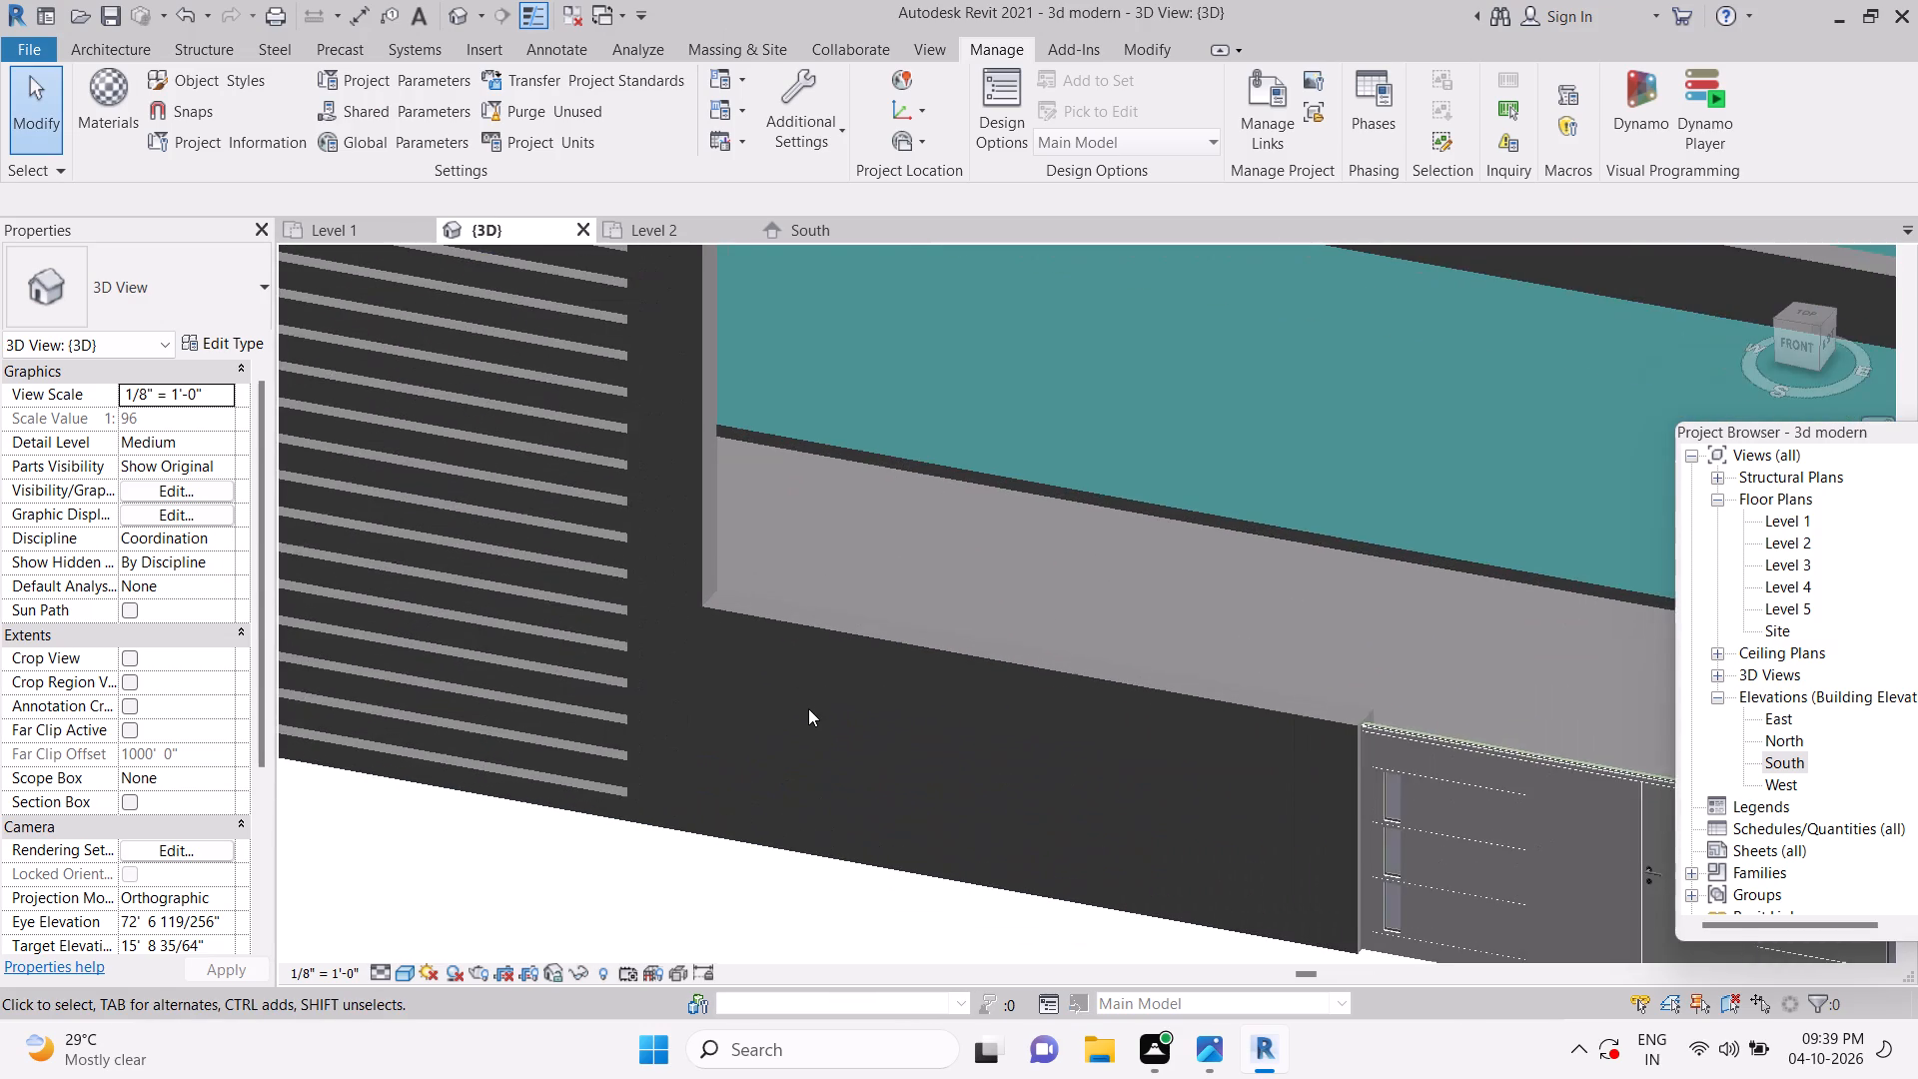
pyautogui.scroll(-3, 805, 747)
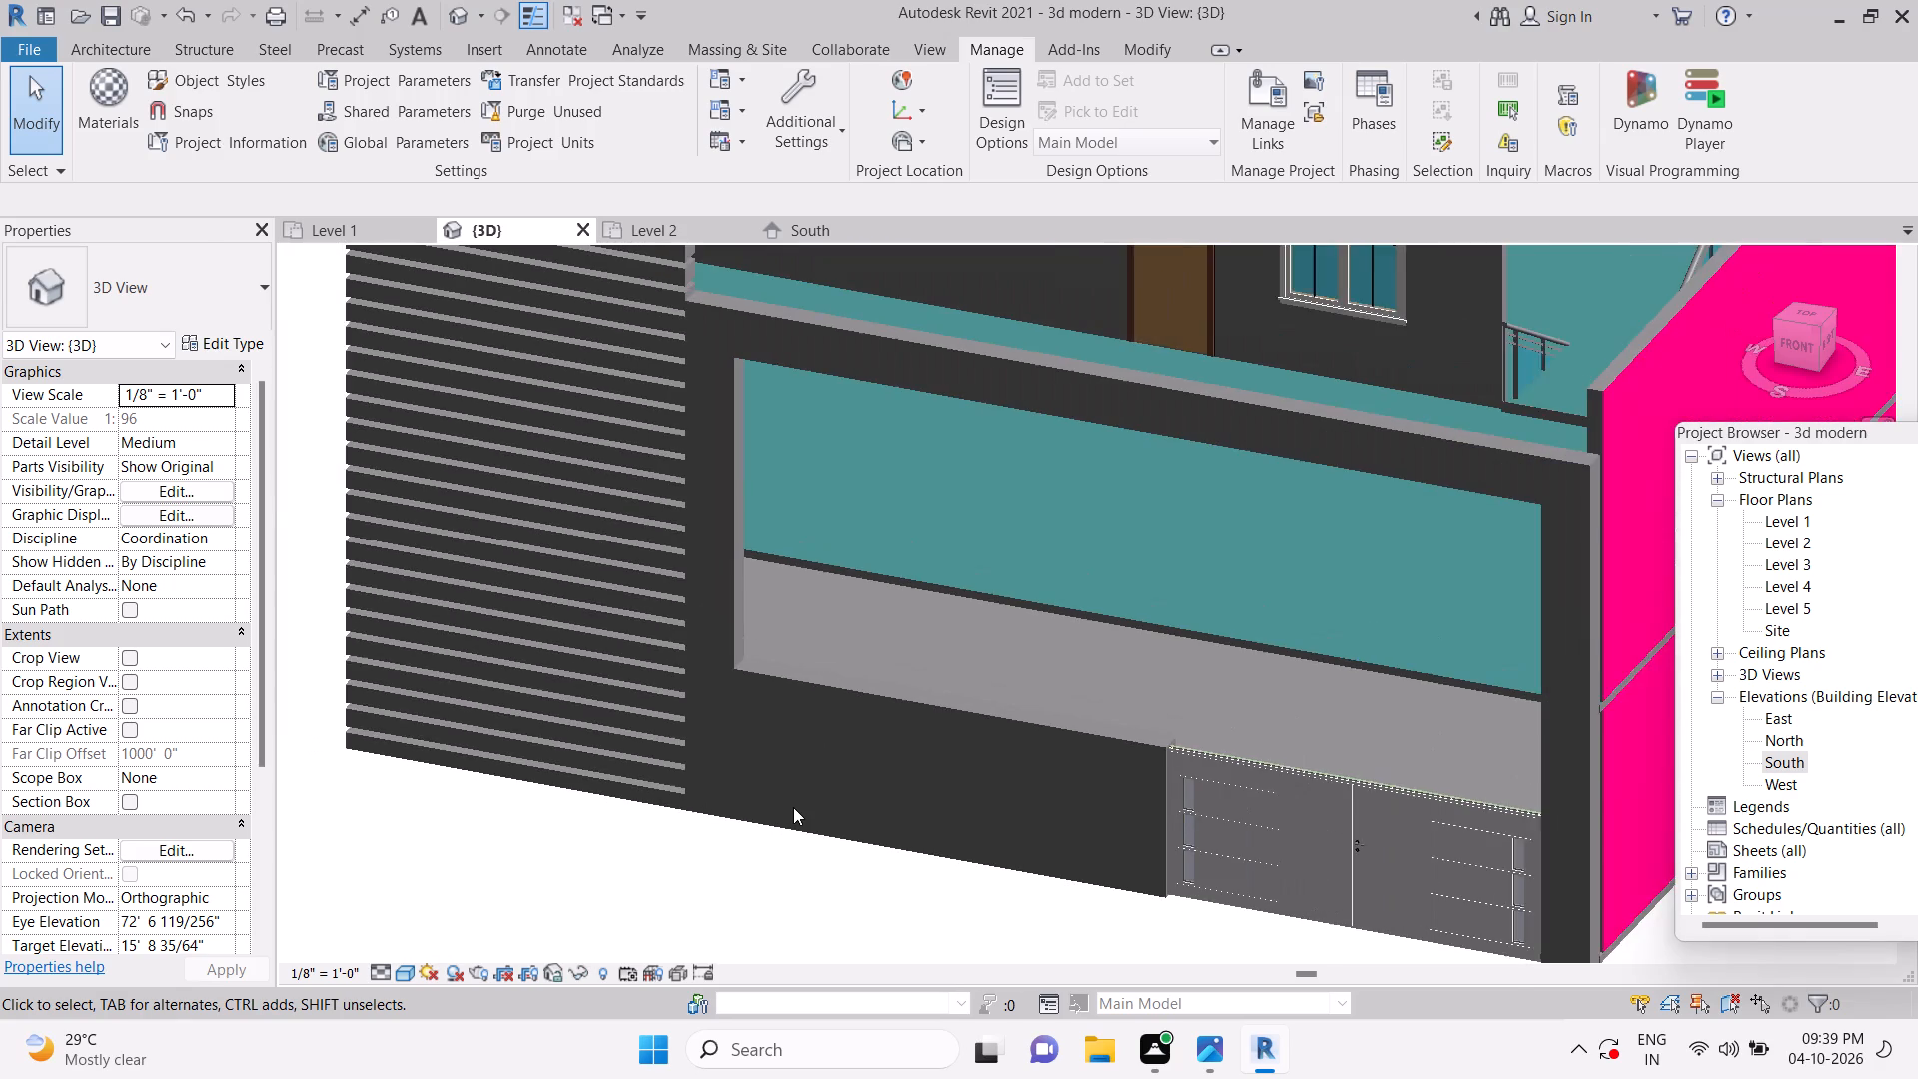
pyautogui.scroll(-3, 789, 813)
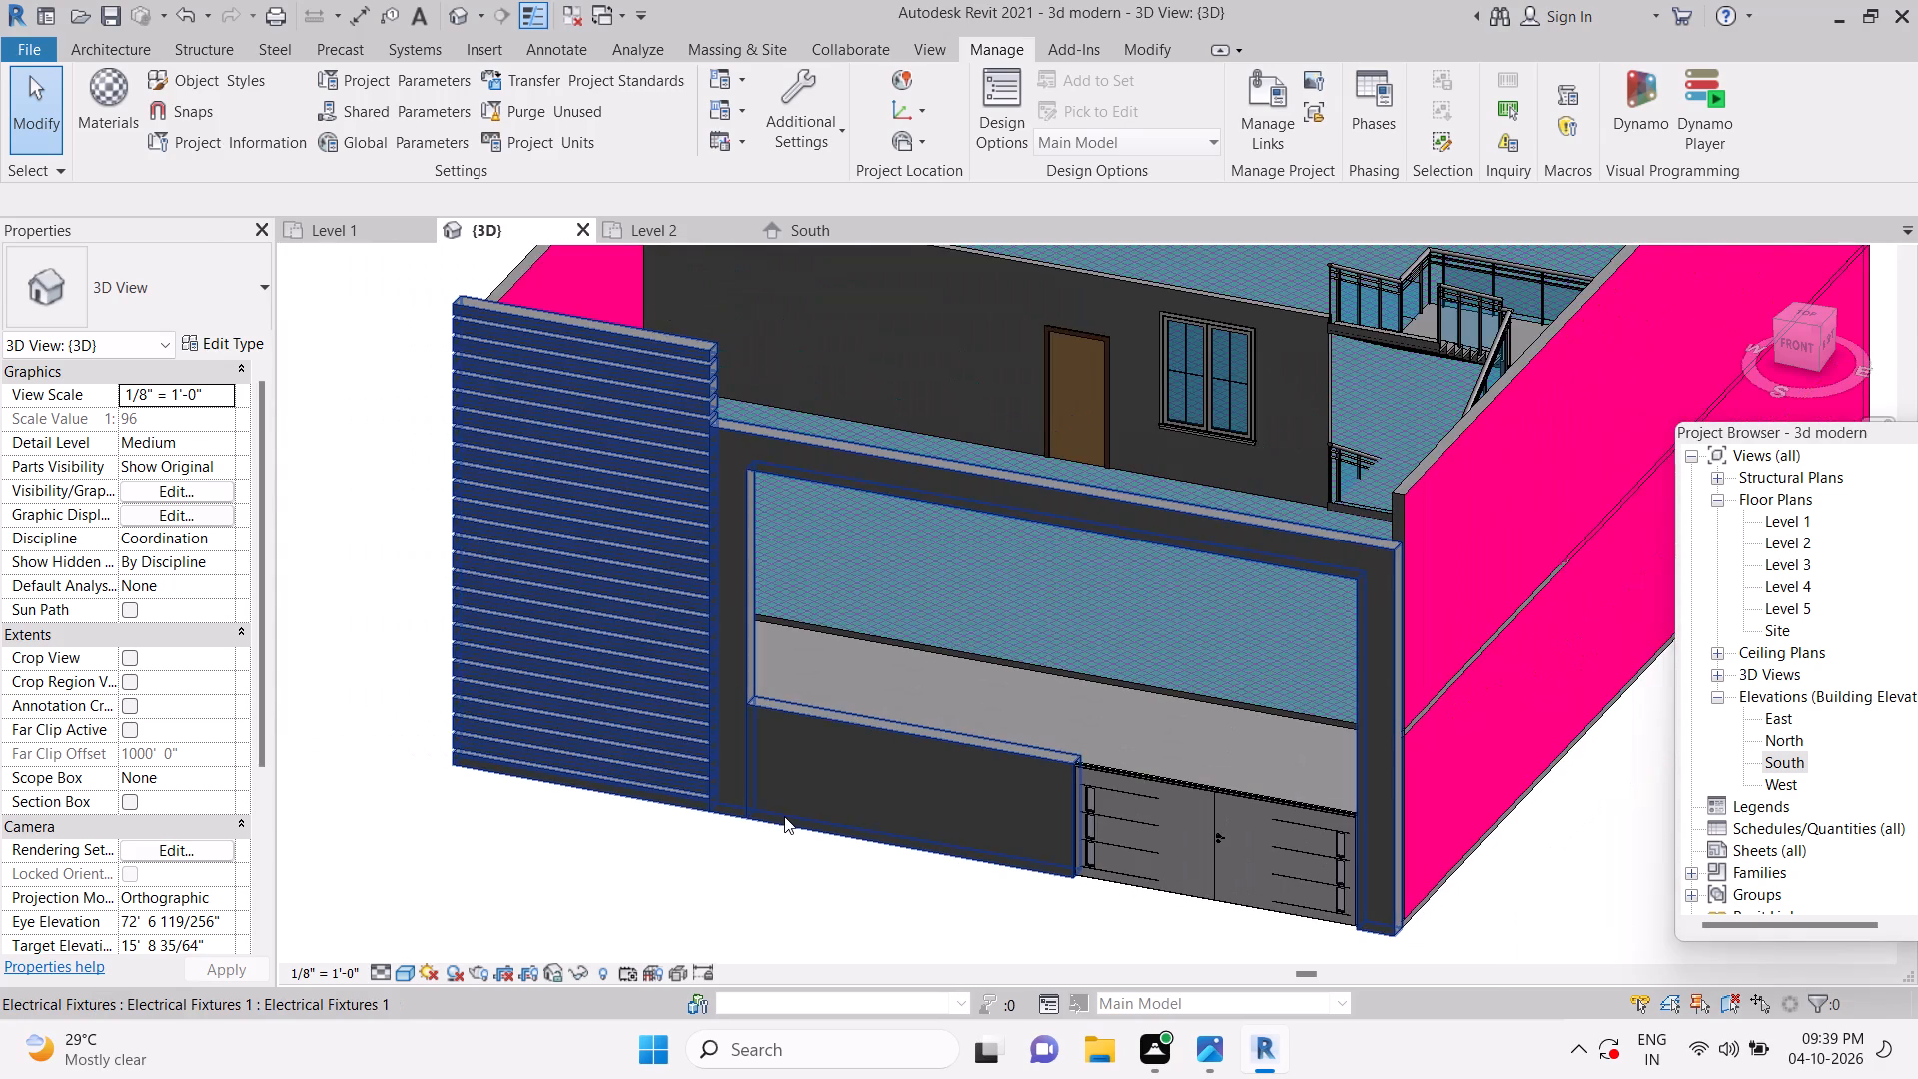
pyautogui.scroll(-2, 783, 816)
pyautogui.scroll(1, 783, 815)
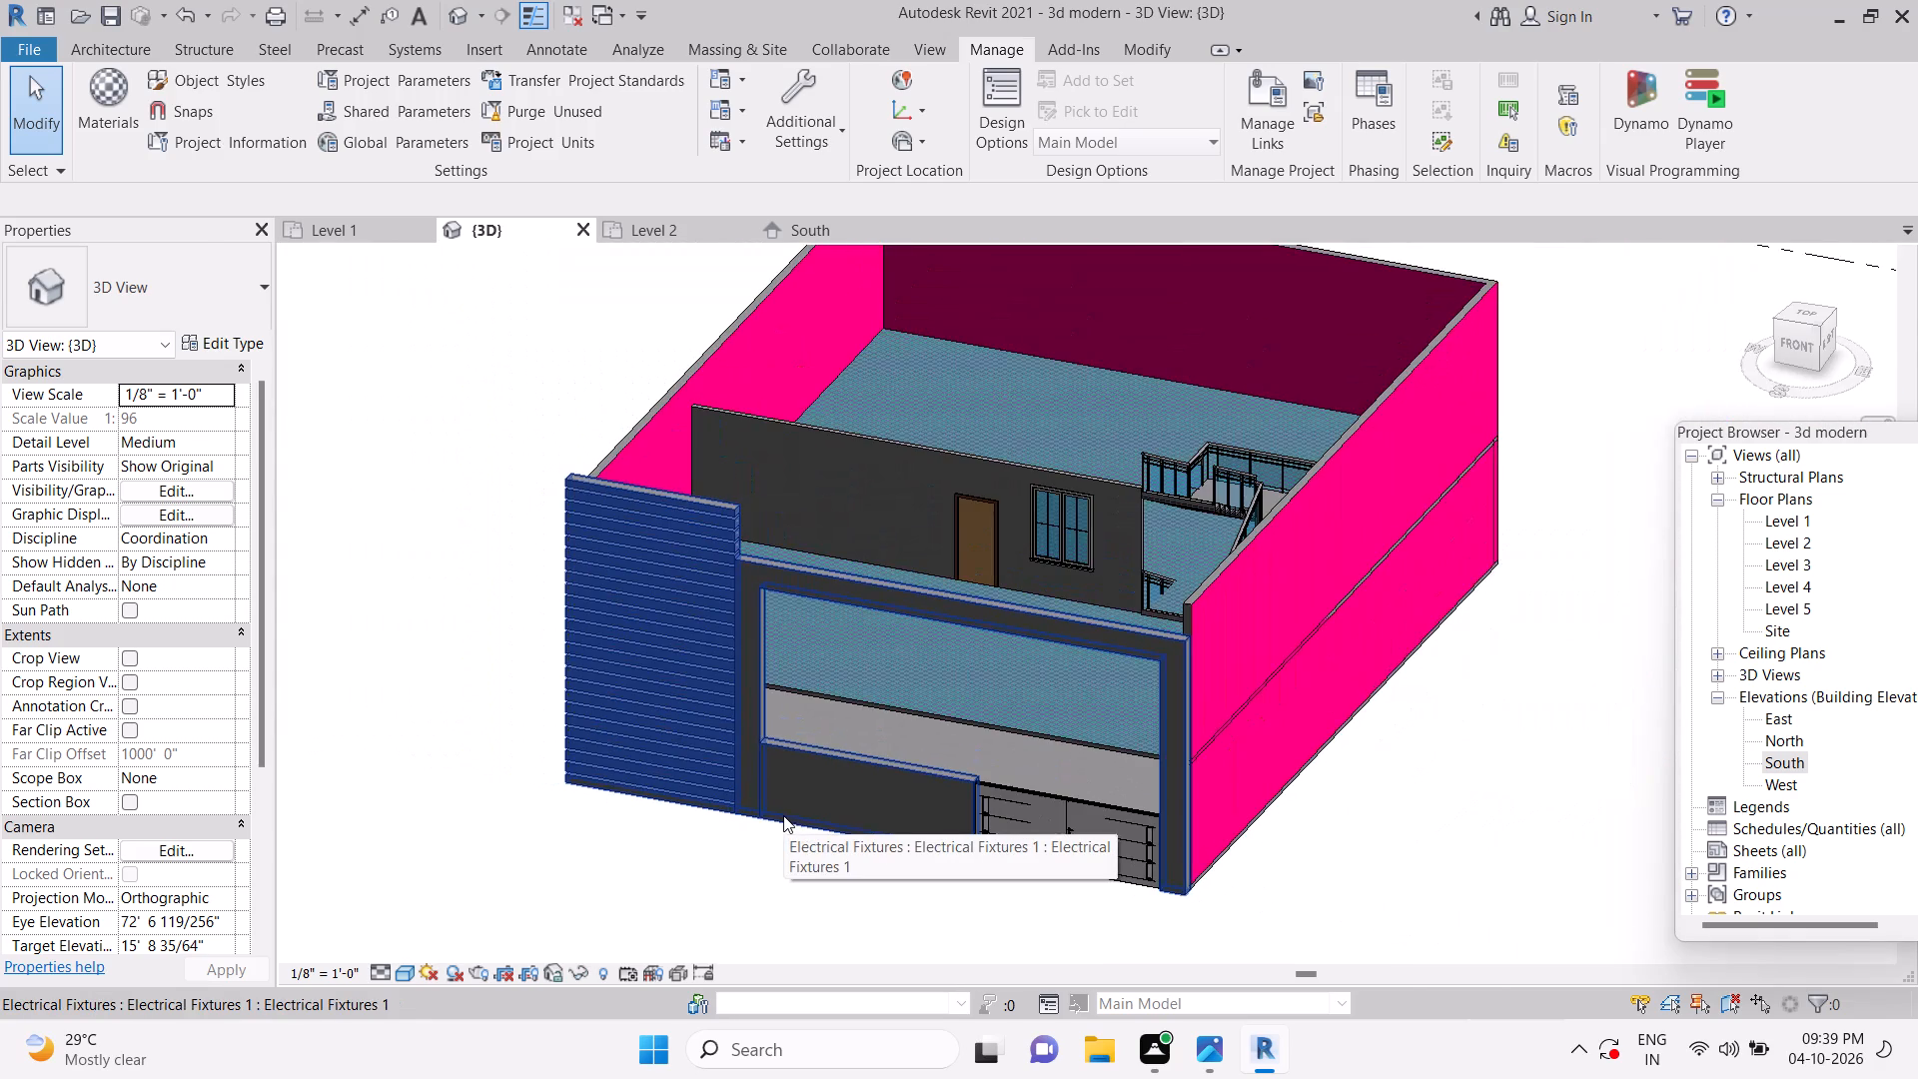
pyautogui.scroll(2, 783, 815)
pyautogui.scroll(-1, 782, 807)
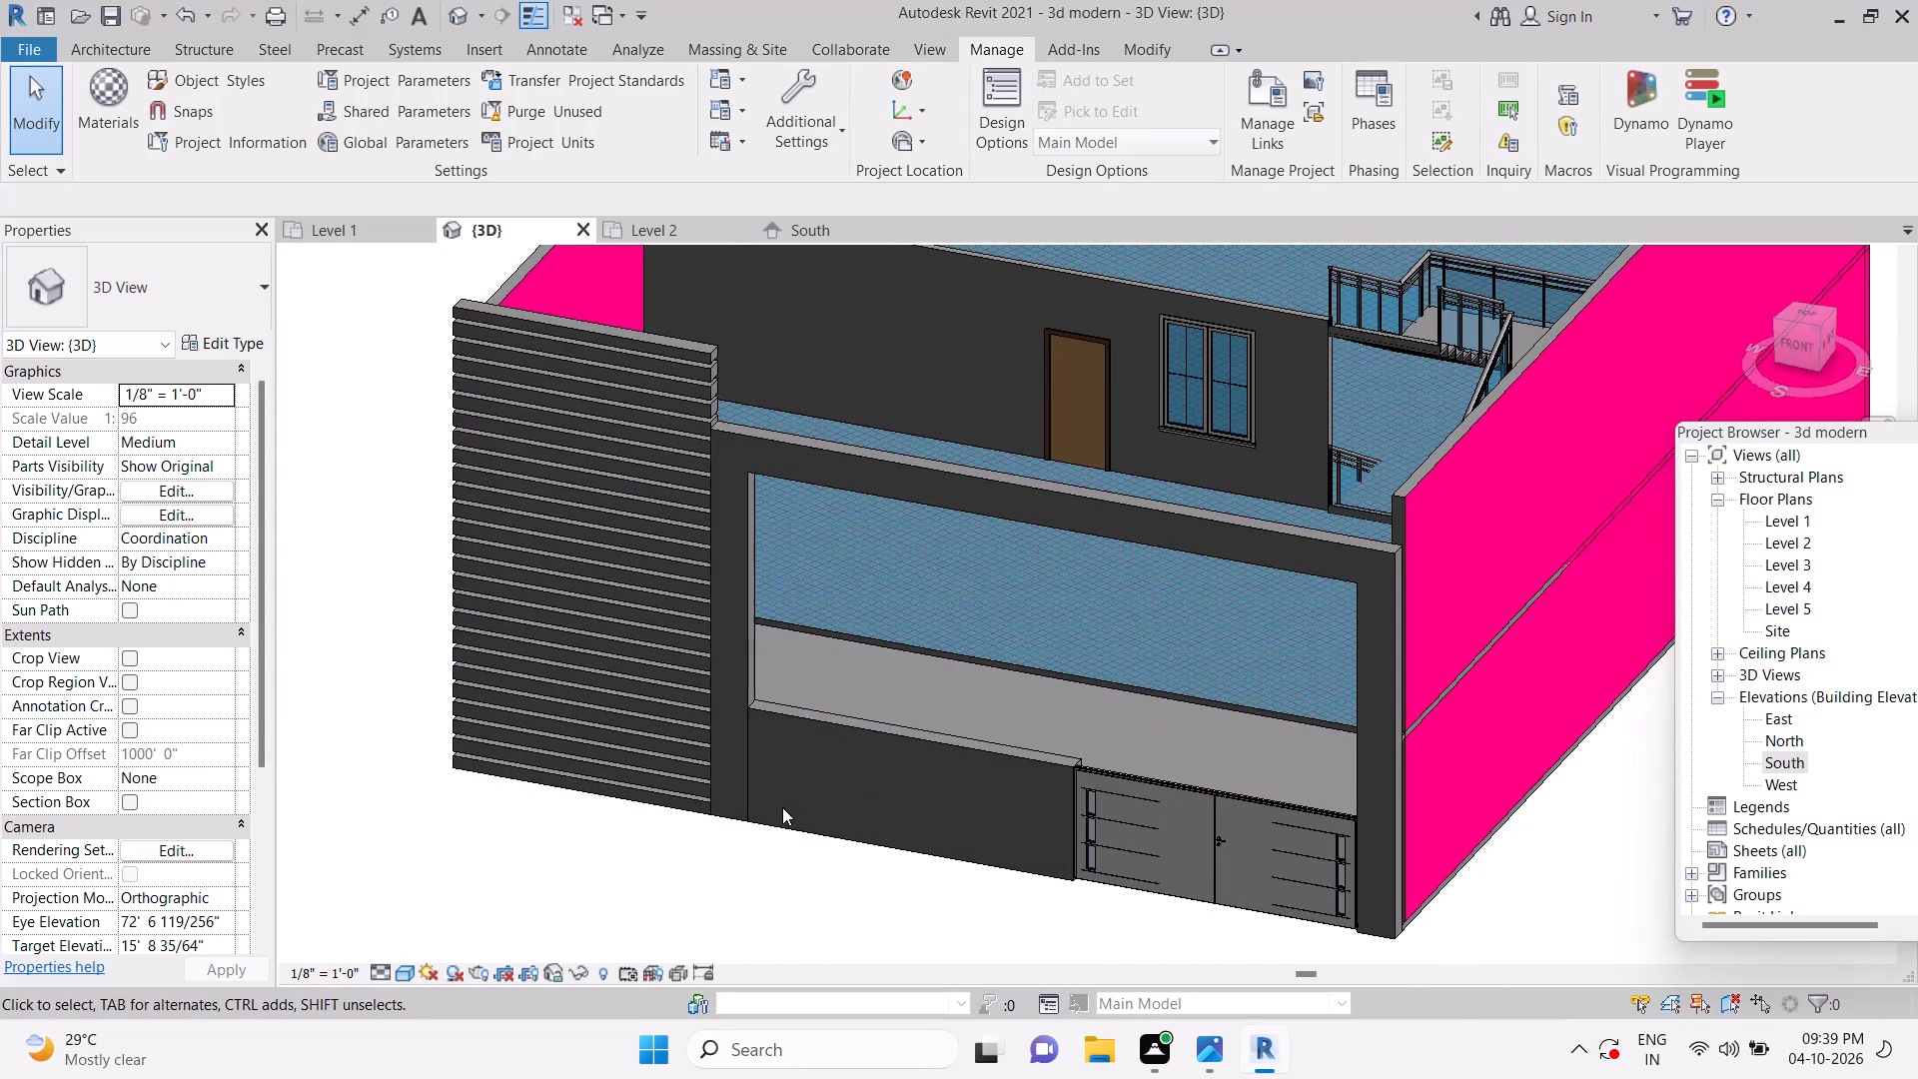
pyautogui.scroll(-1, 782, 807)
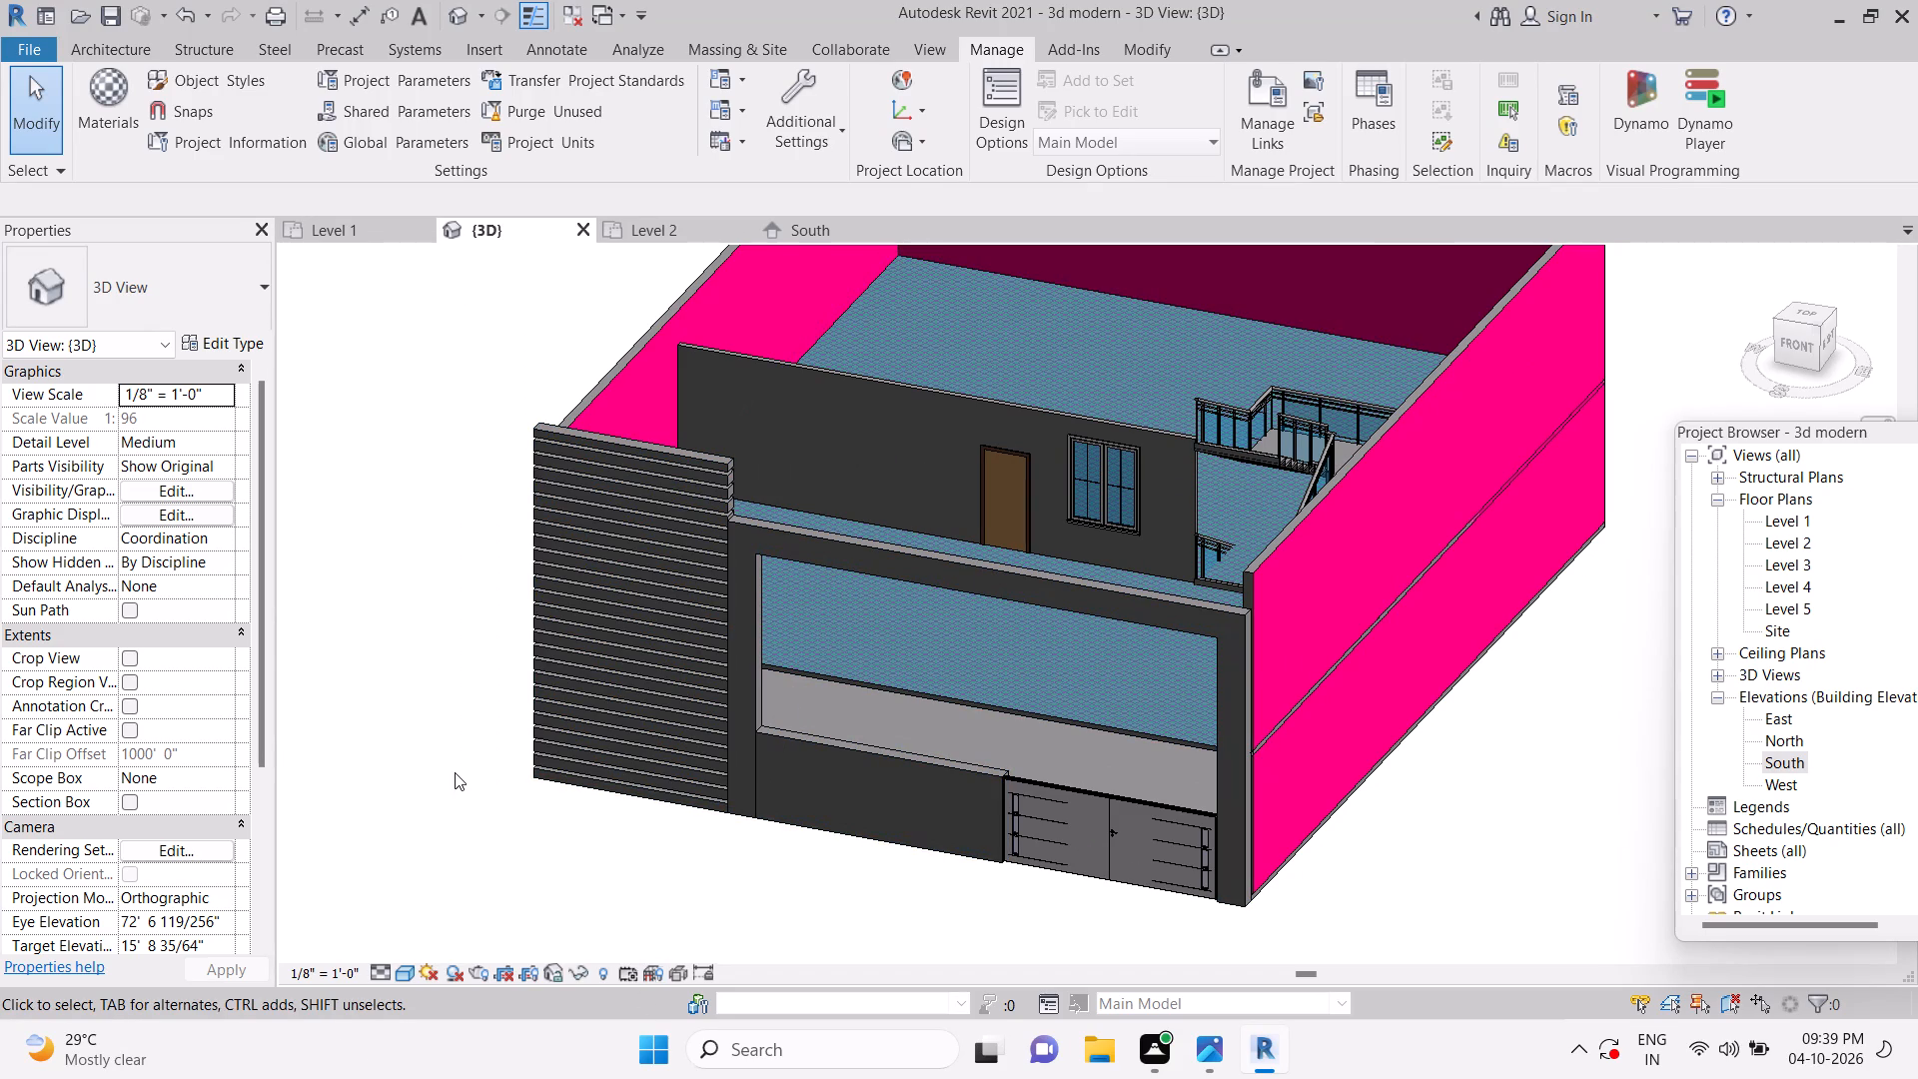
pyautogui.click(917, 726)
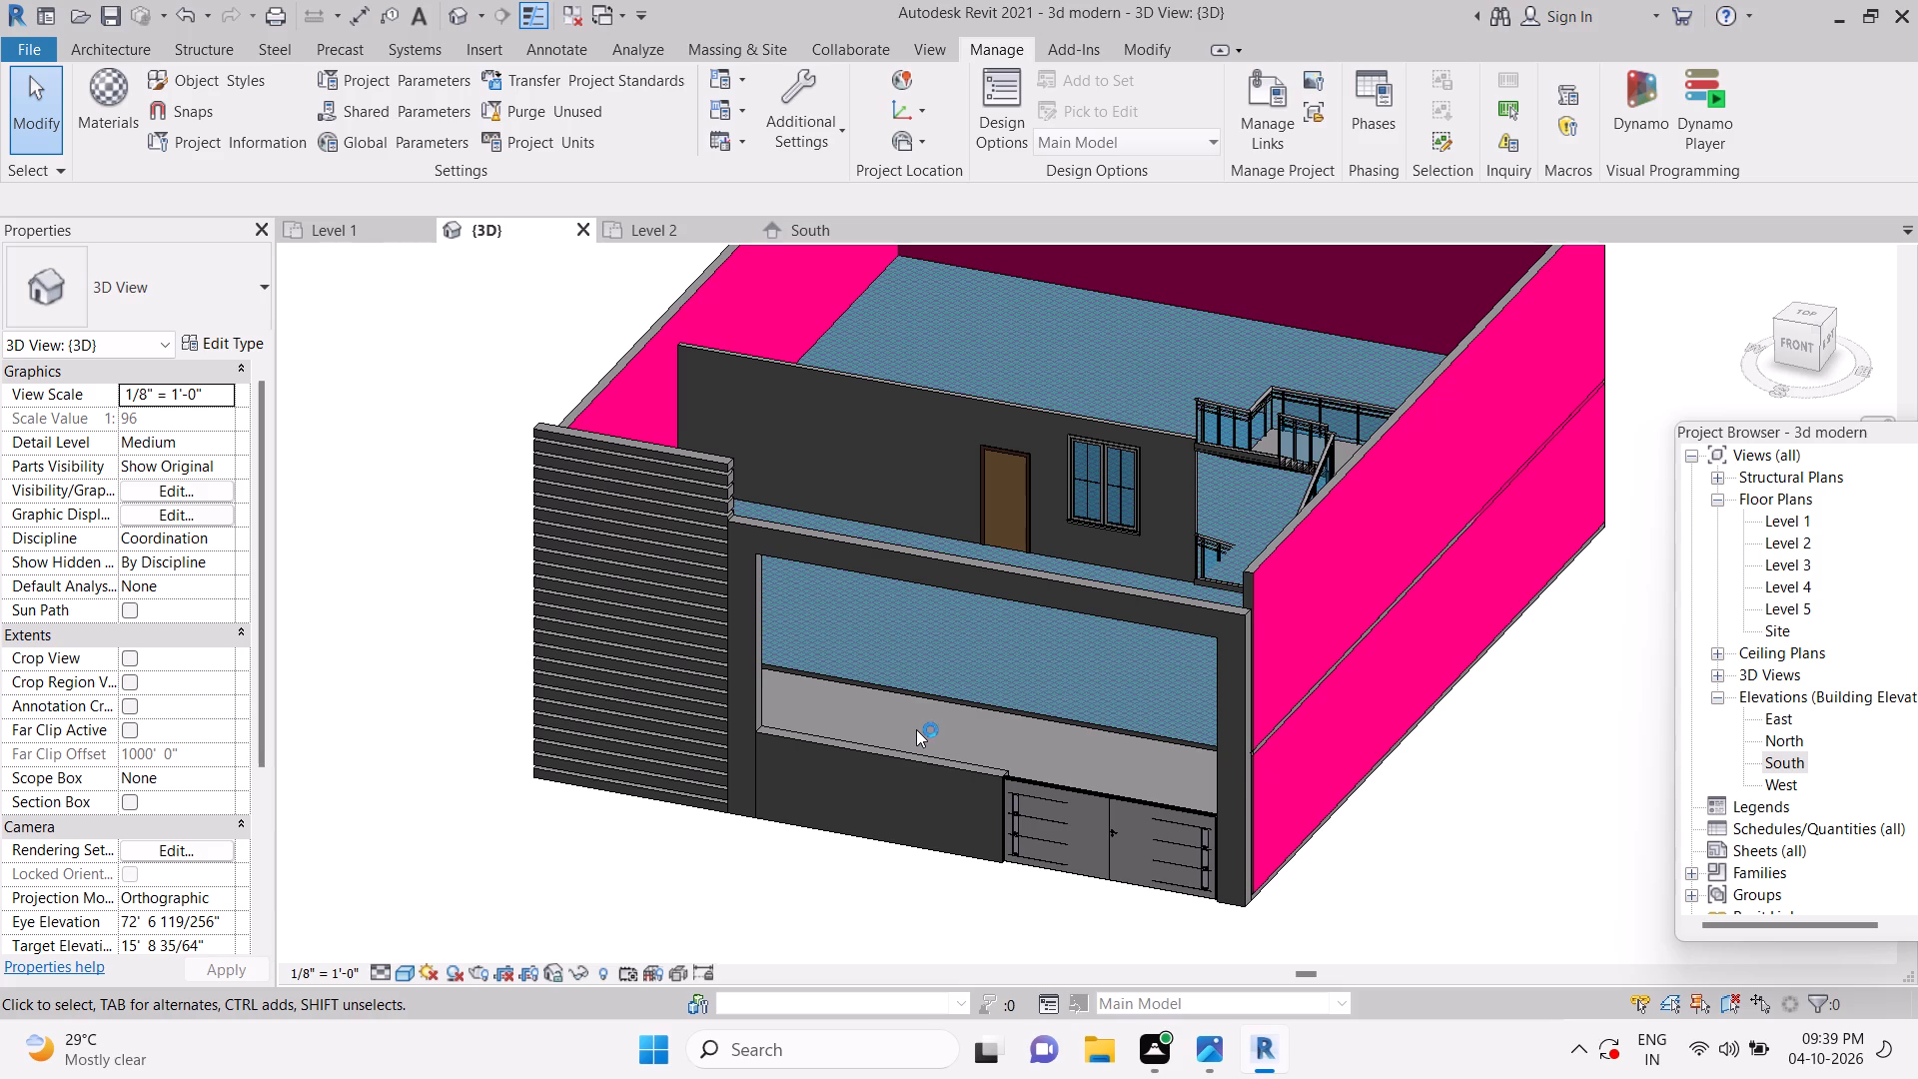
pyautogui.click(915, 730)
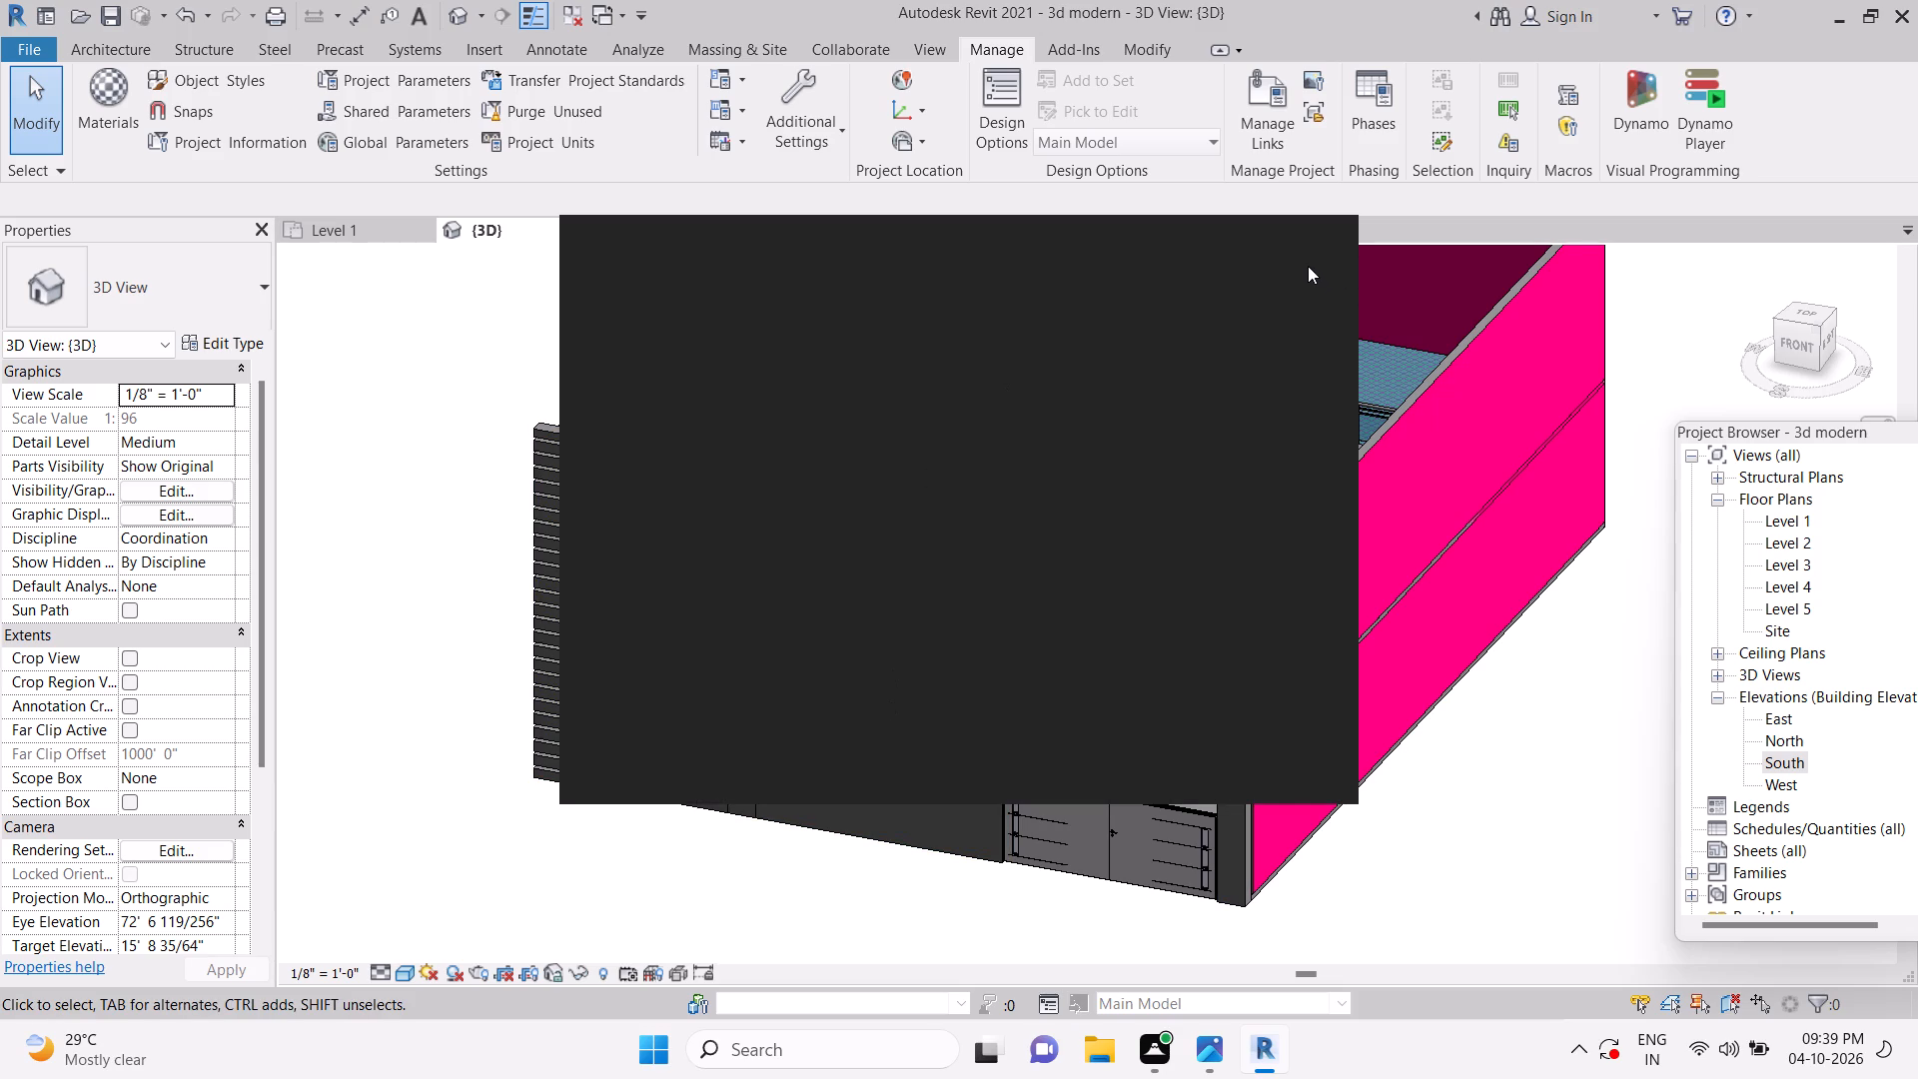
pyautogui.click(1308, 266)
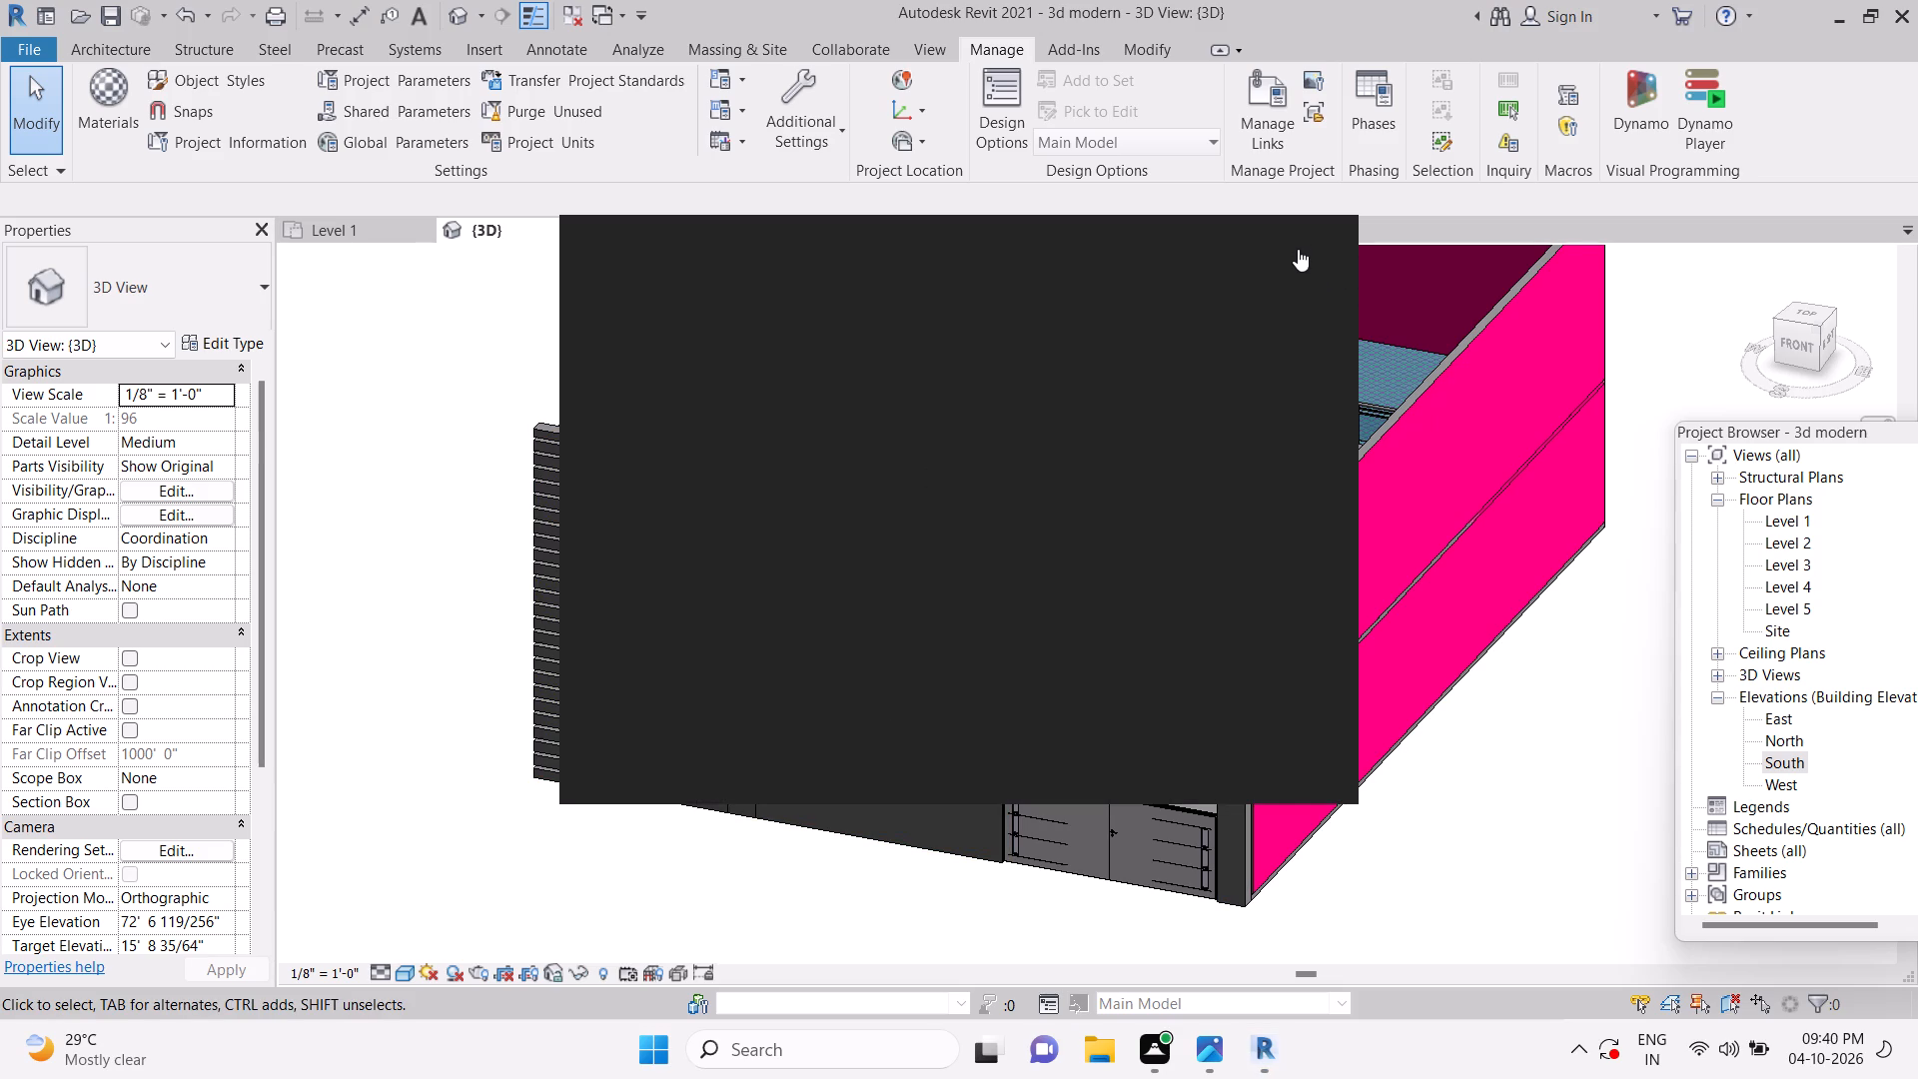
pyautogui.click(1298, 250)
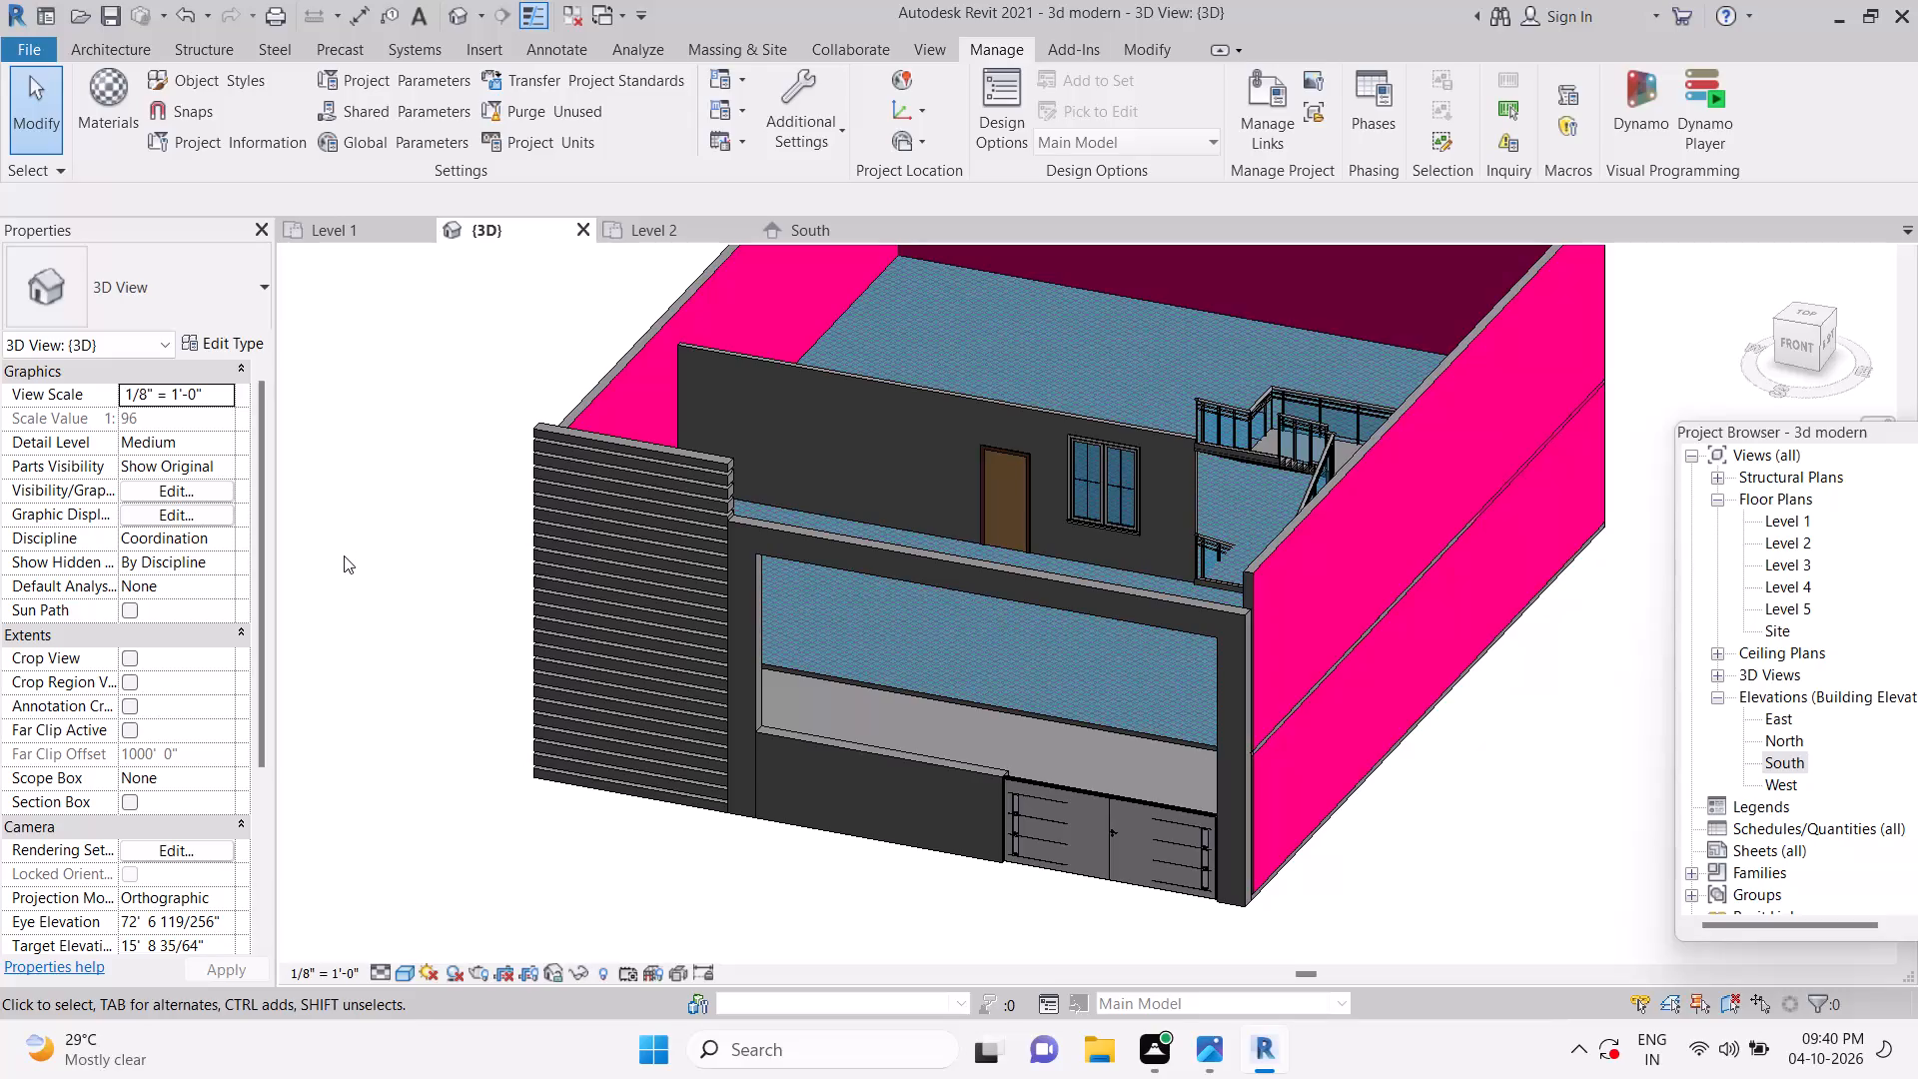
# Paint the unpainted ground-level floor face behind the facade opening with the floor material.
pyautogui.write('pt')
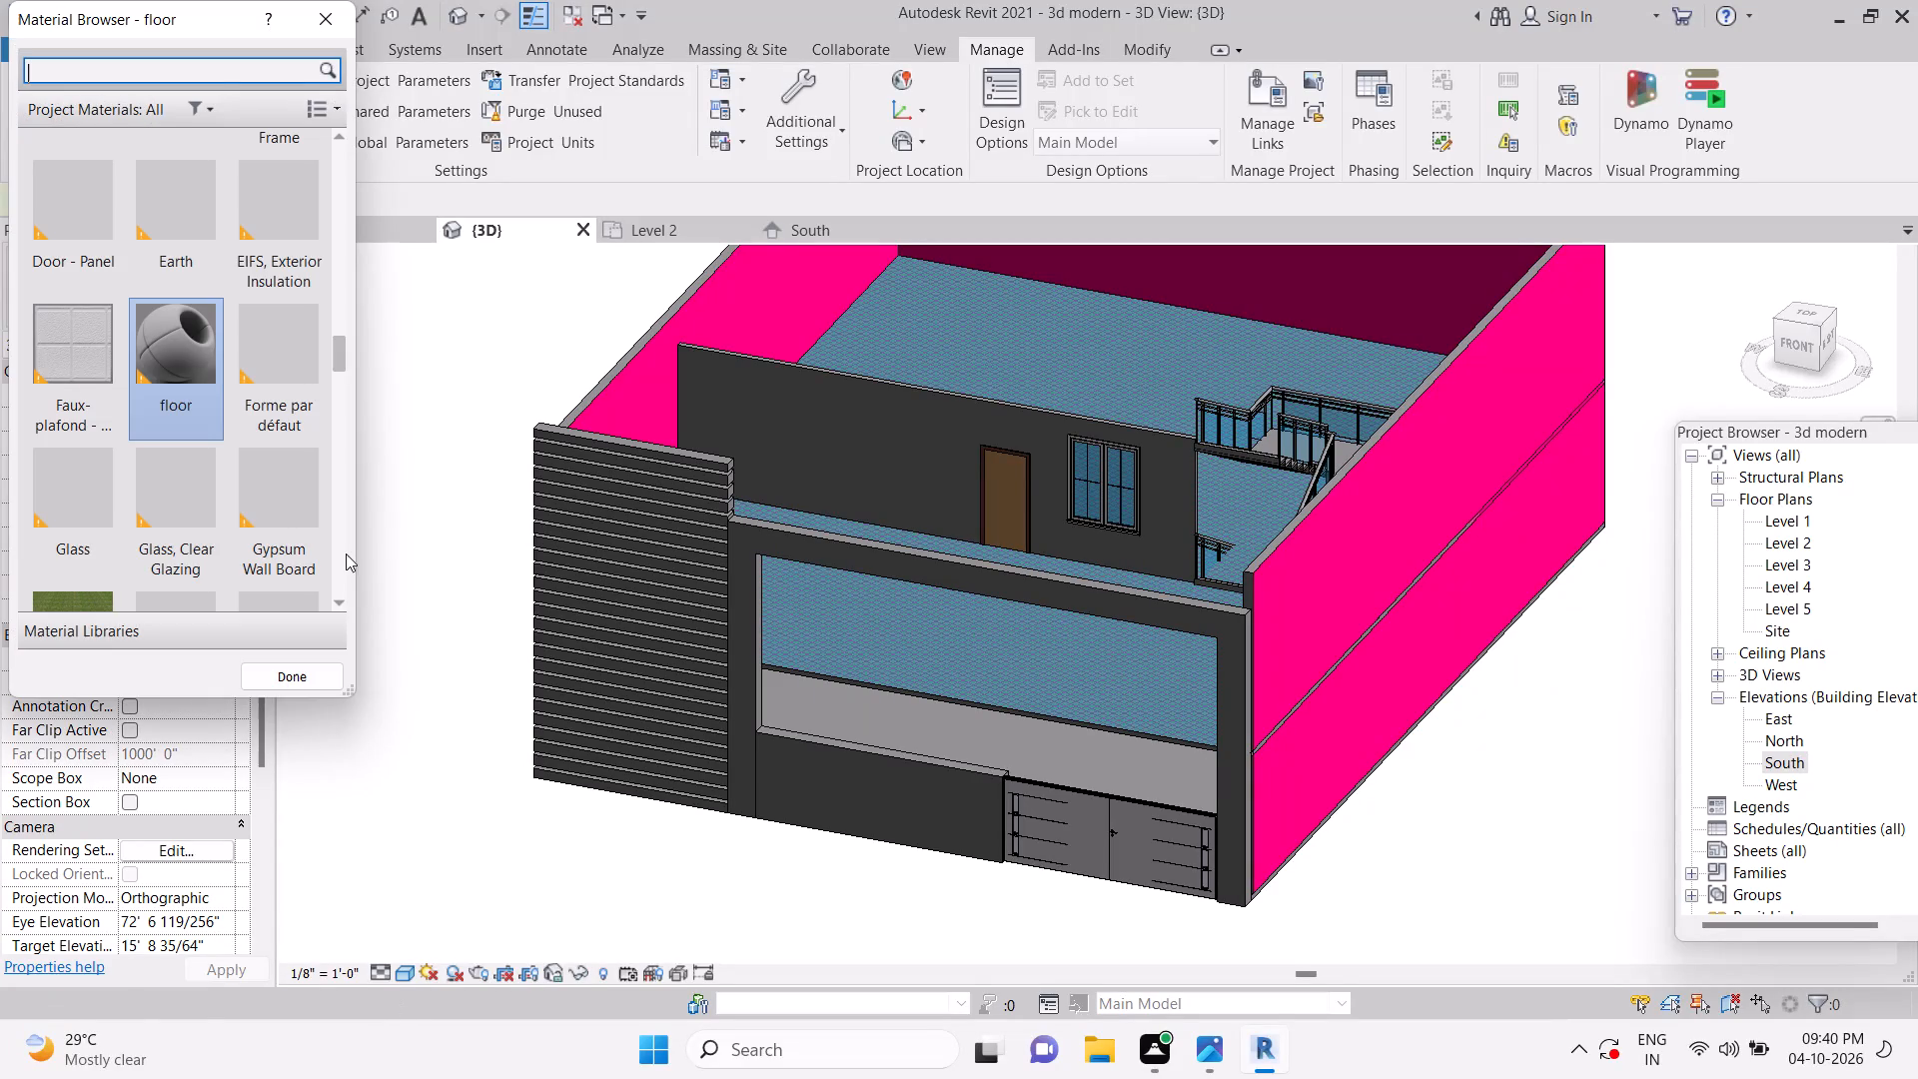
pyautogui.click(863, 723)
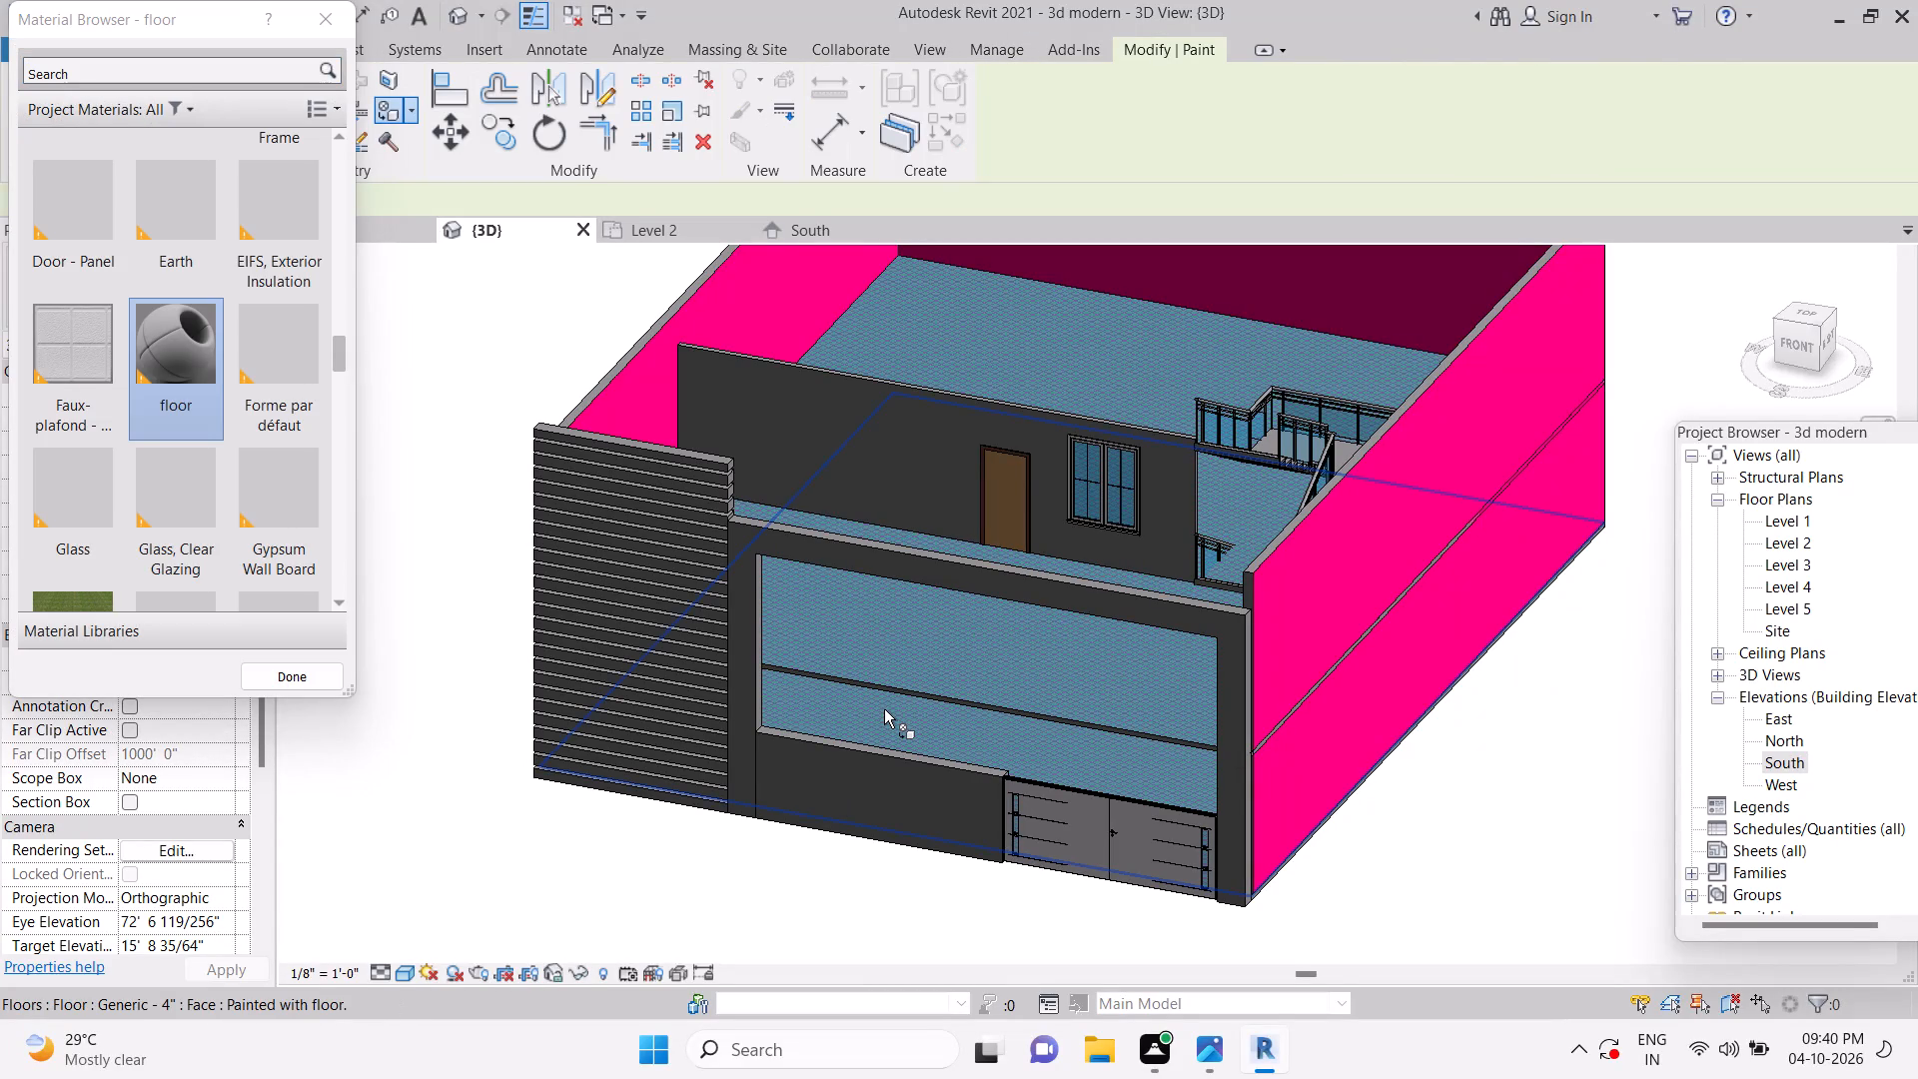
pyautogui.click(884, 709)
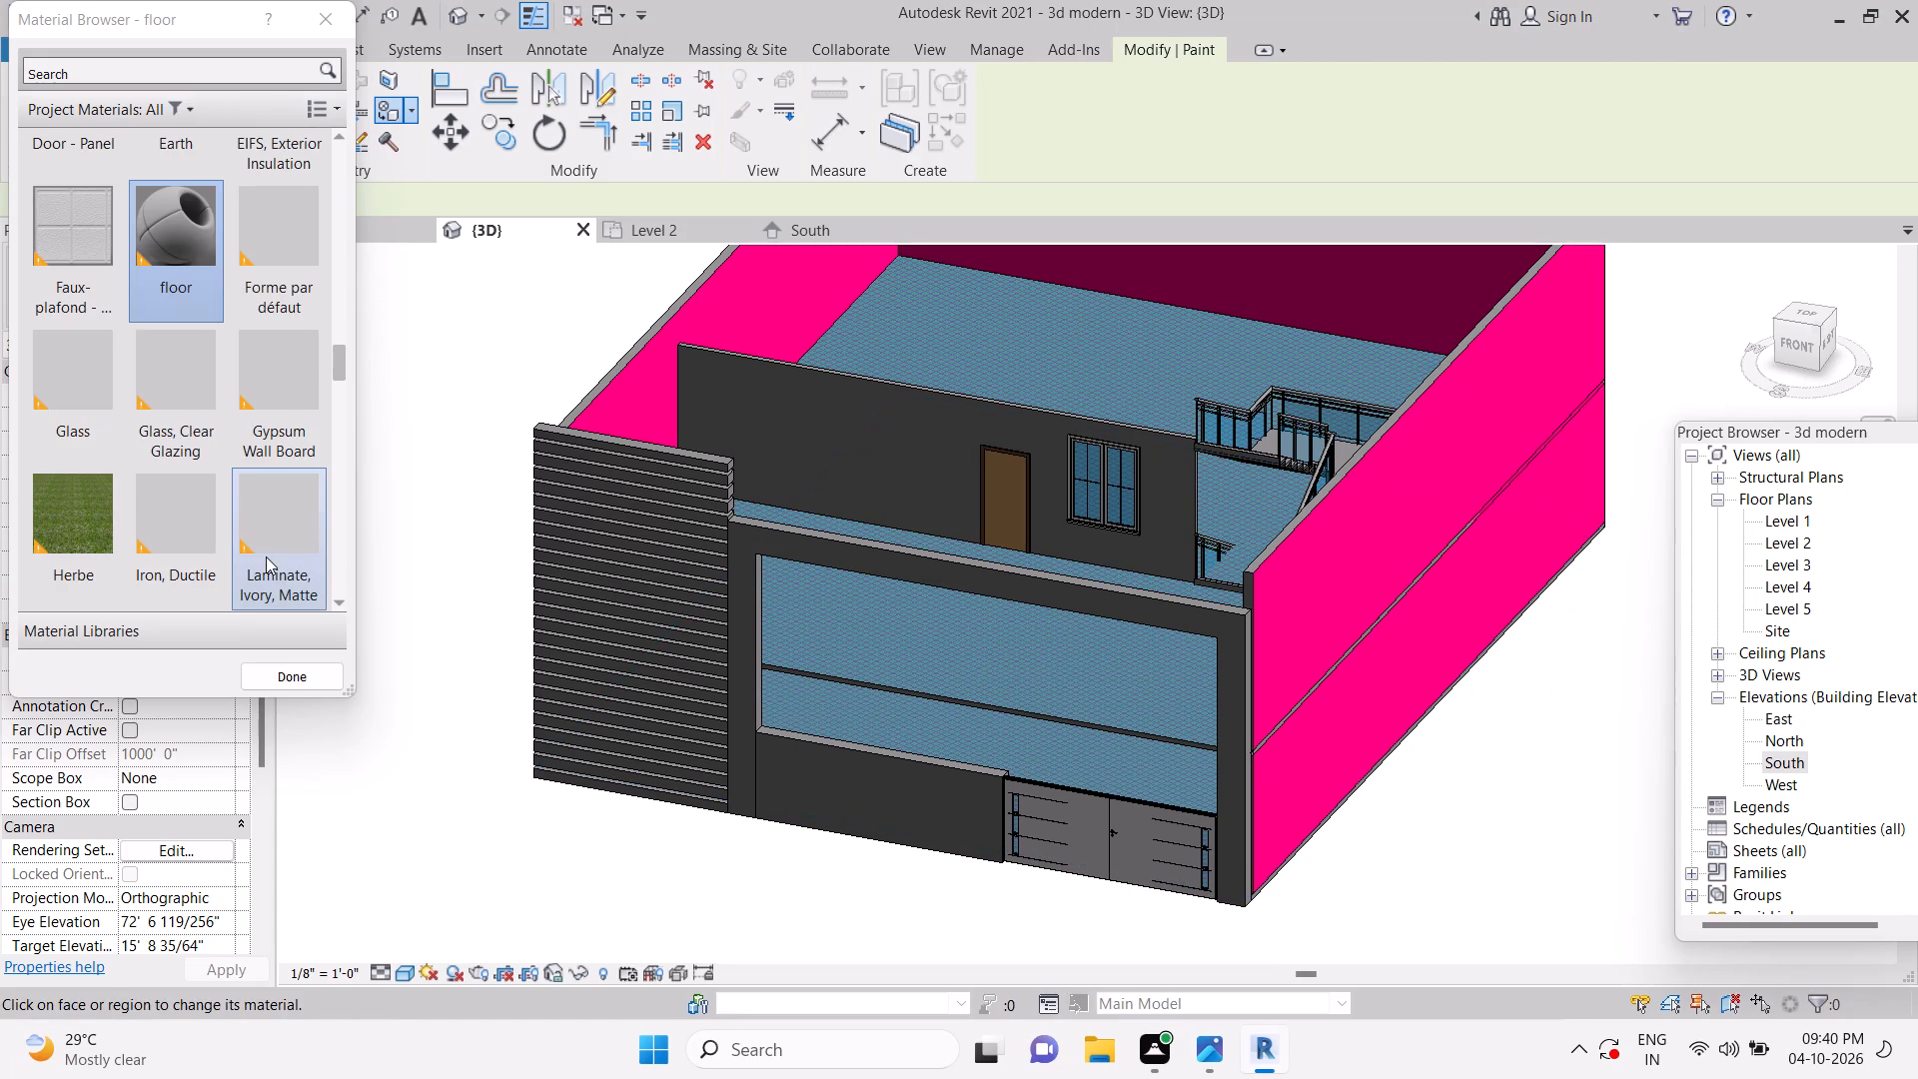
# Browse the project materials in the Paint command for a grass material, select Herbe, and finish painting.
pyautogui.click(173, 277)
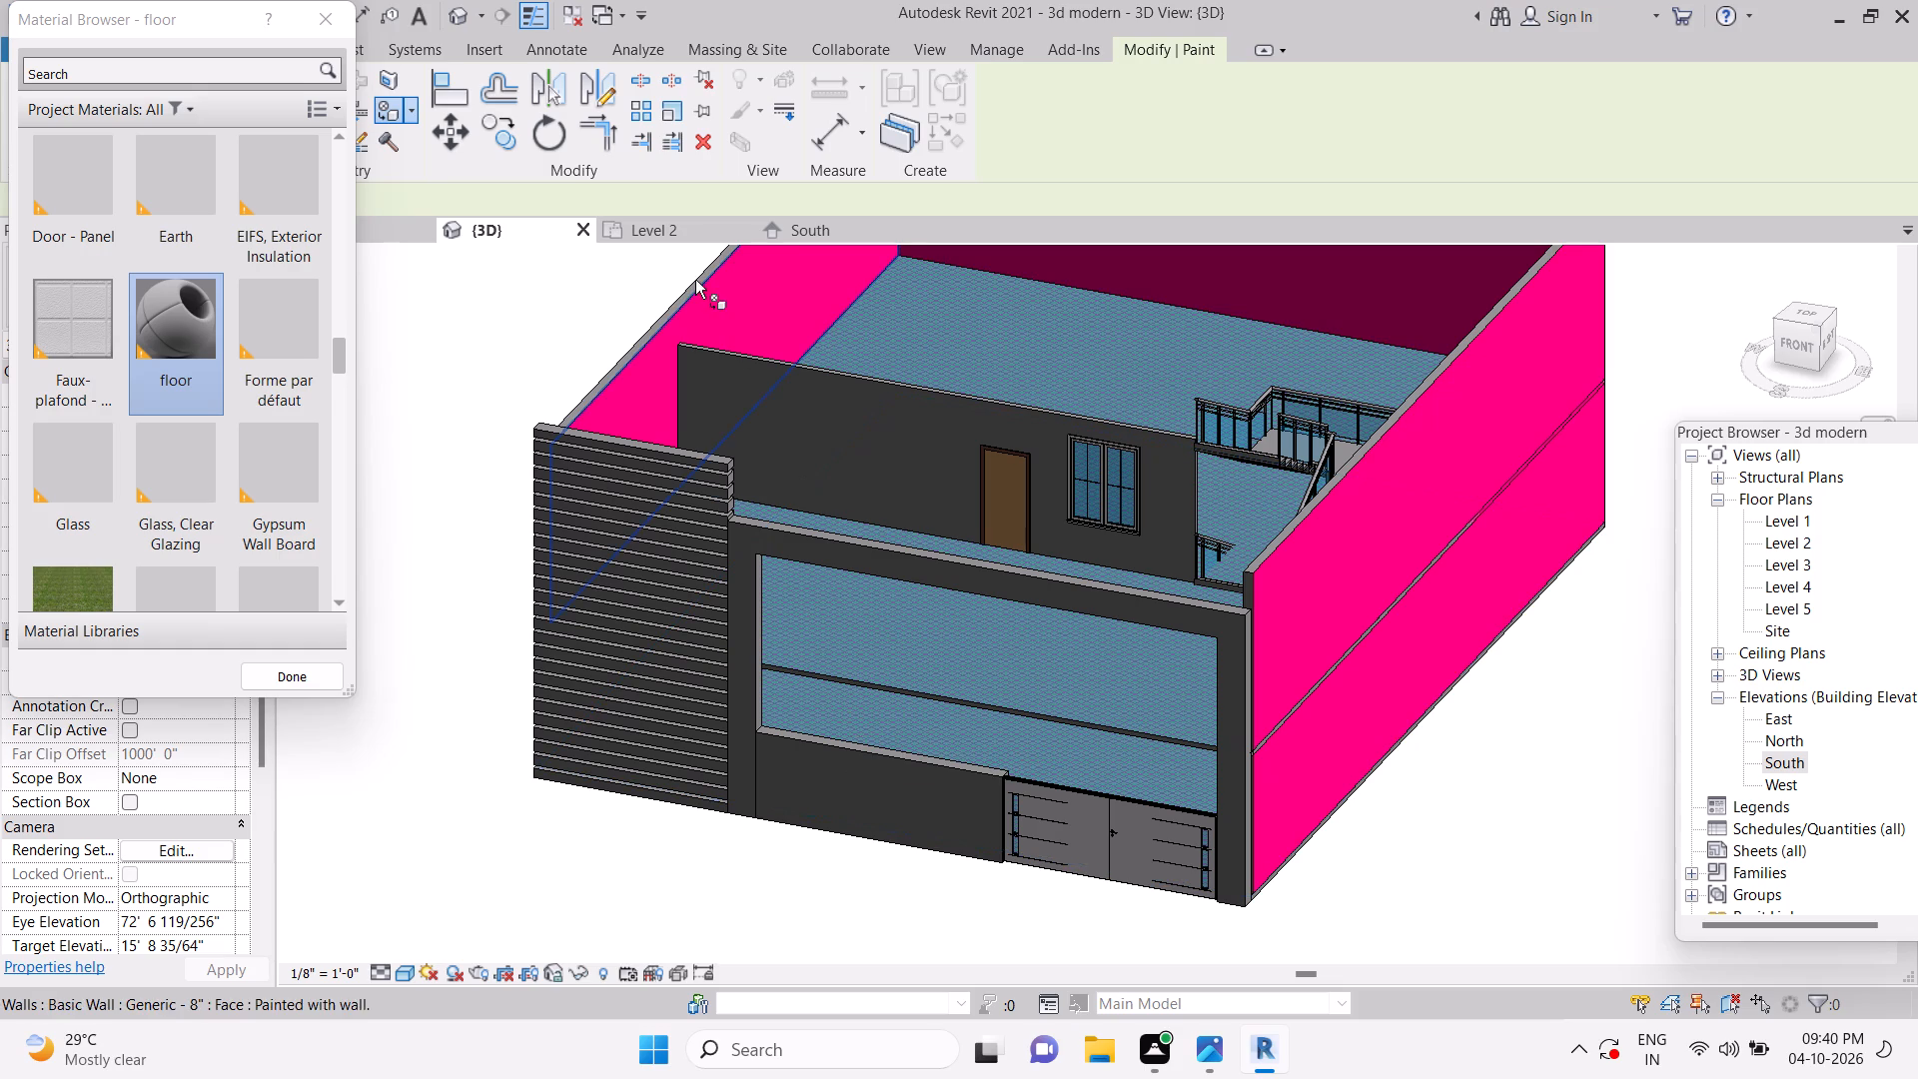
pyautogui.click(997, 54)
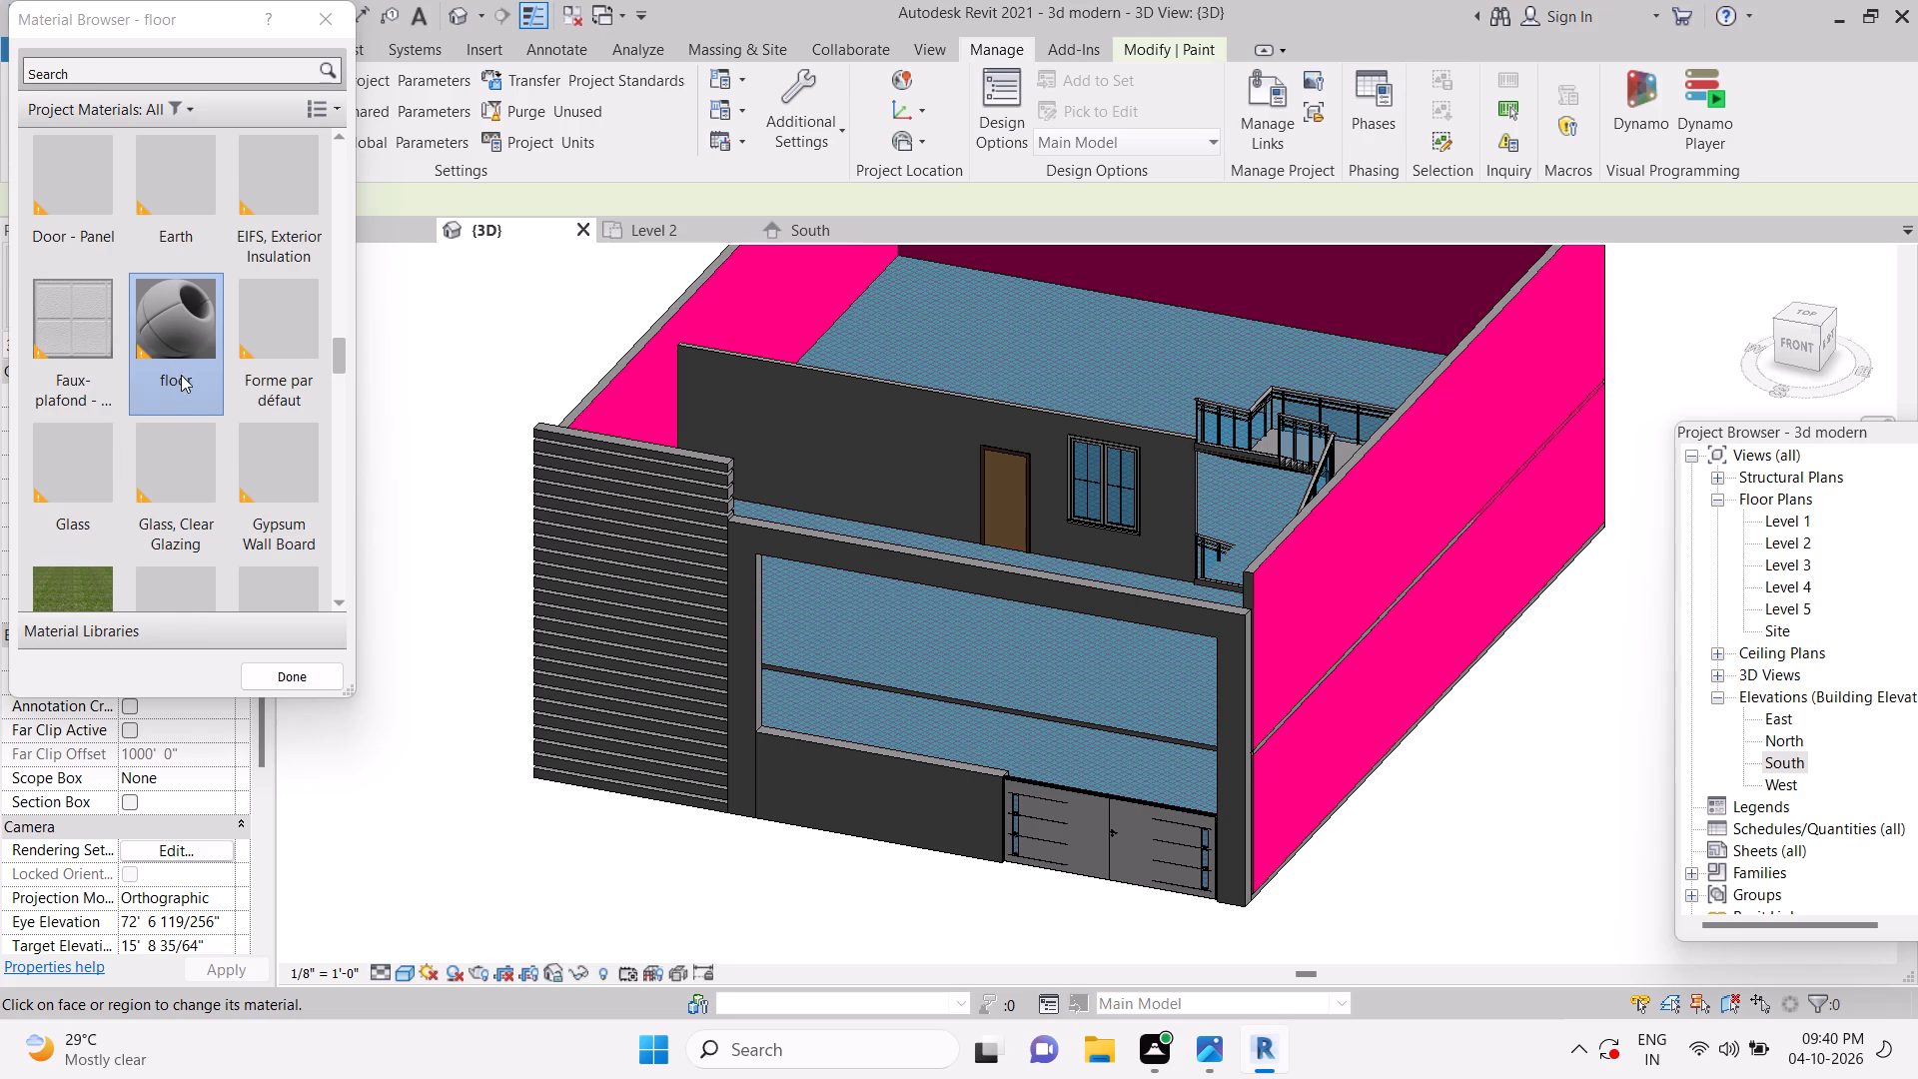
pyautogui.scroll(-3, 89, 579)
pyautogui.scroll(4, 91, 580)
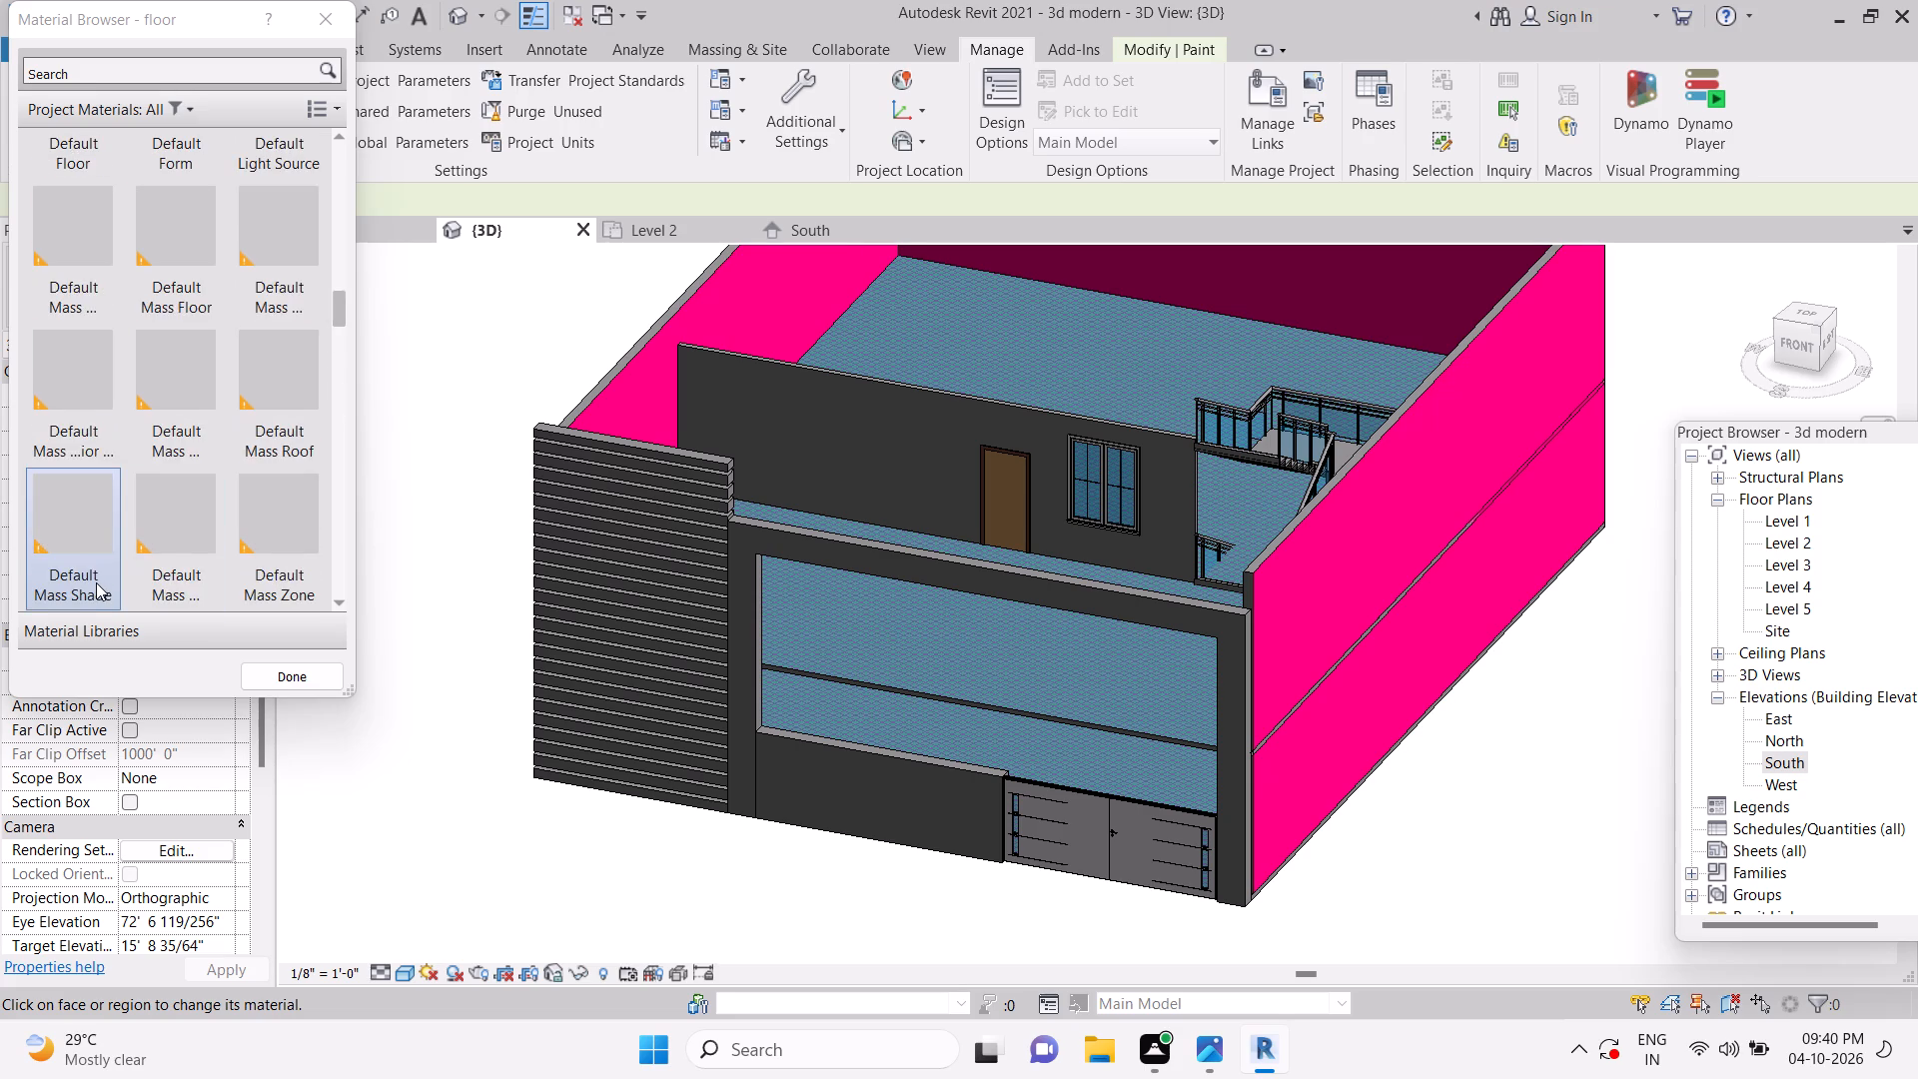
pyautogui.scroll(-4, 96, 585)
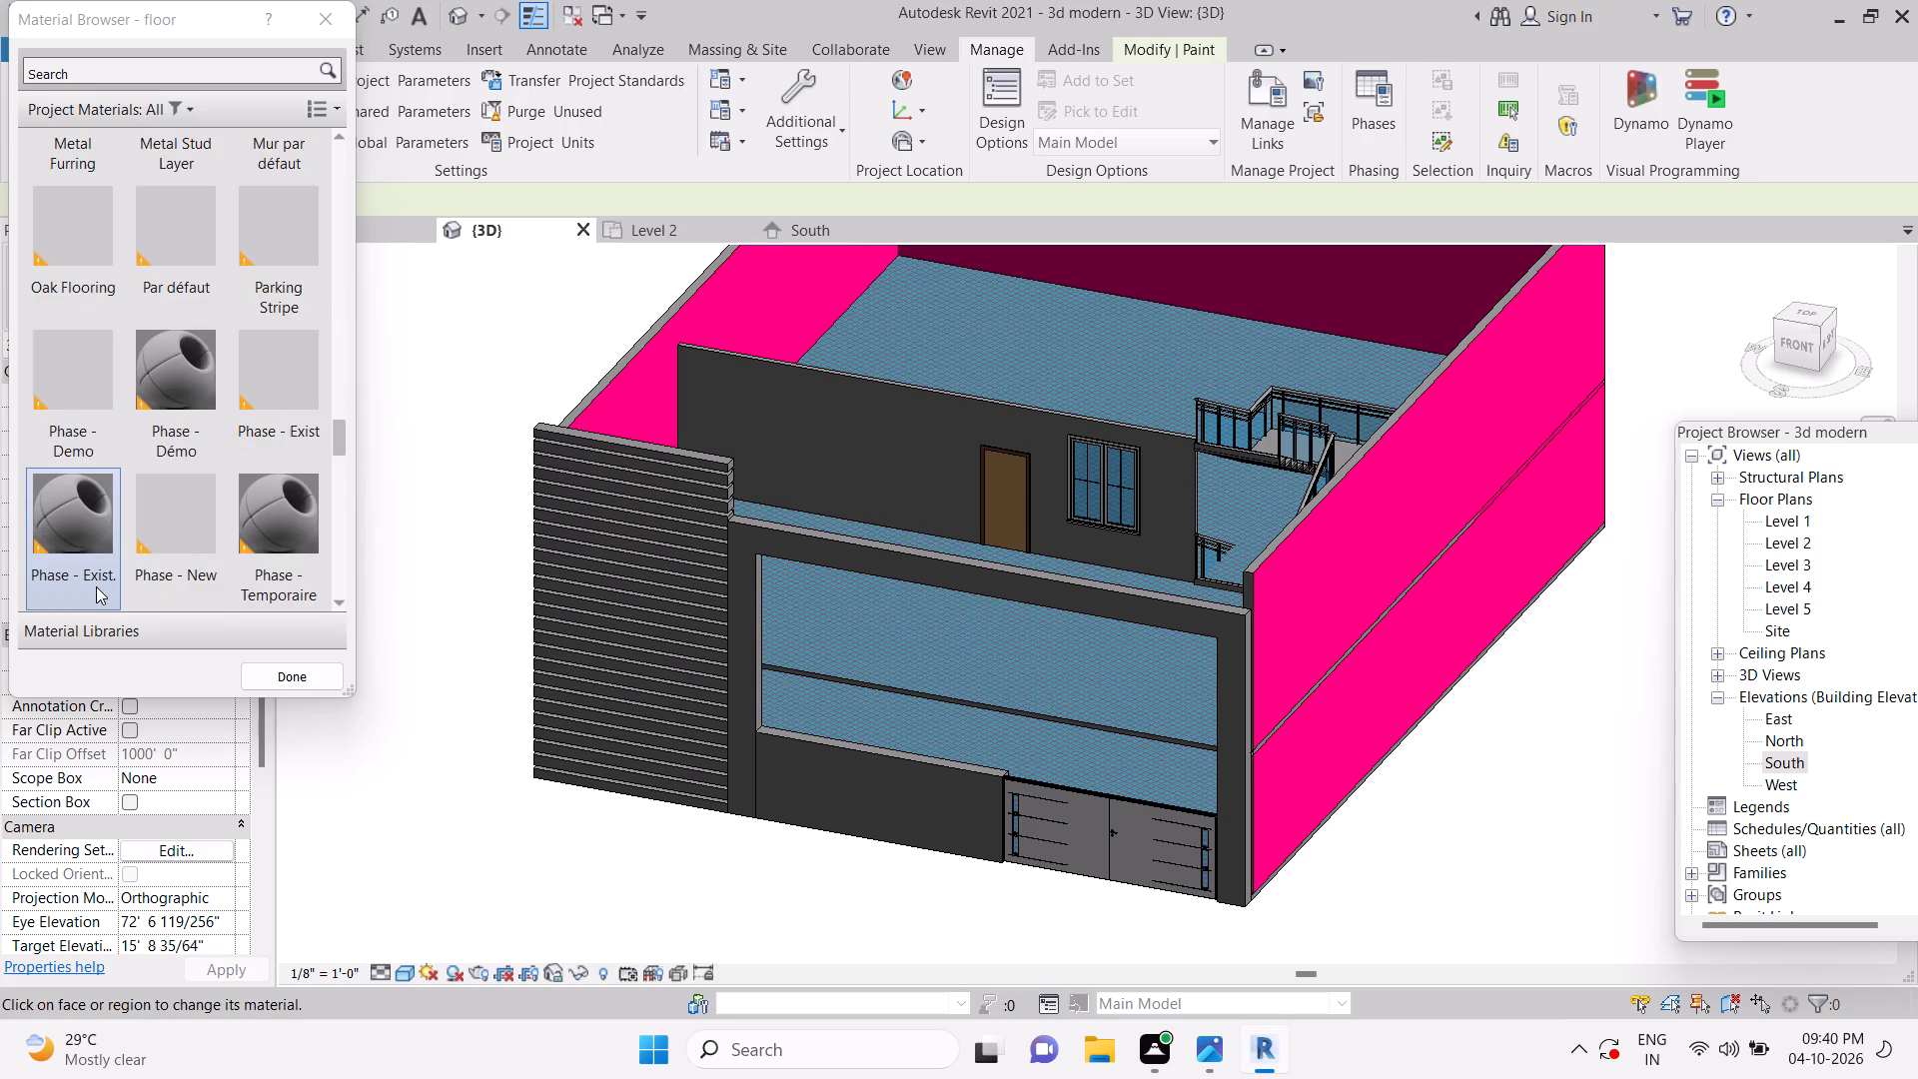
pyautogui.scroll(2, 100, 576)
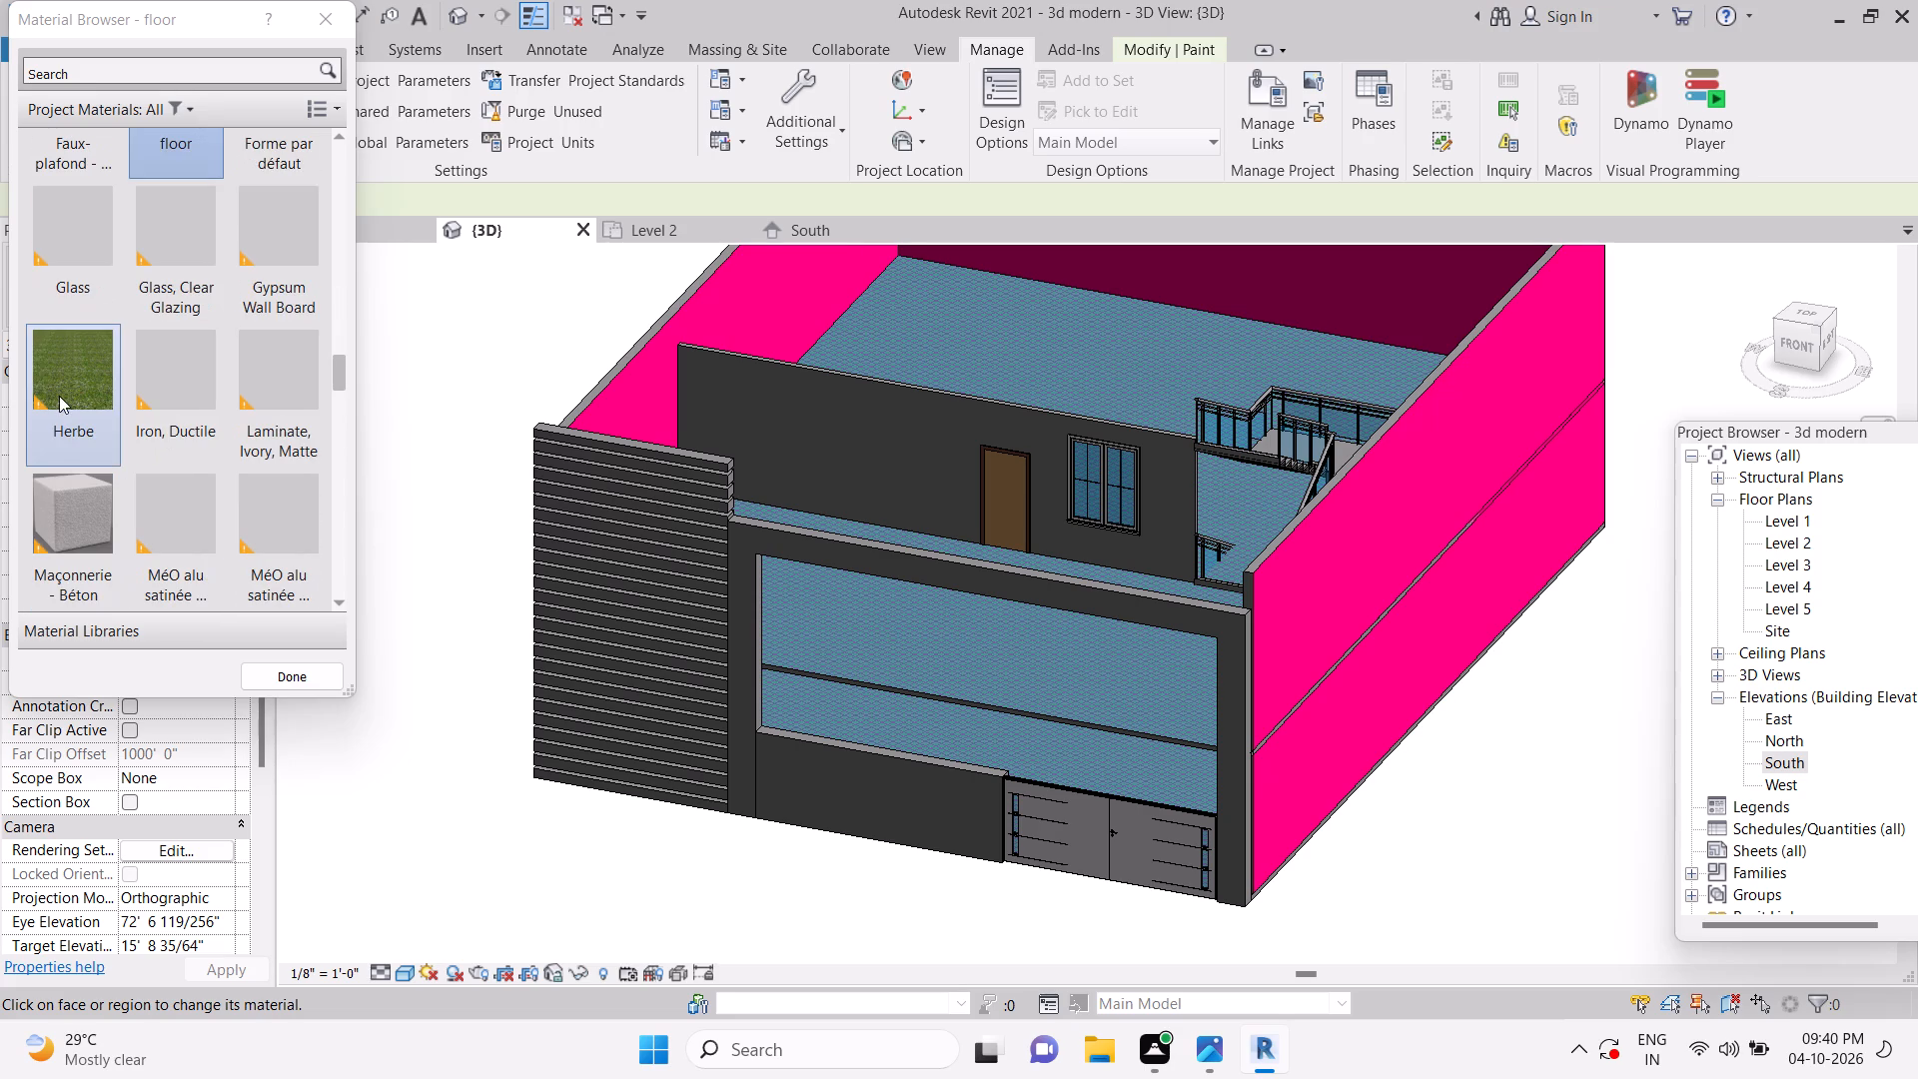
pyautogui.click(59, 396)
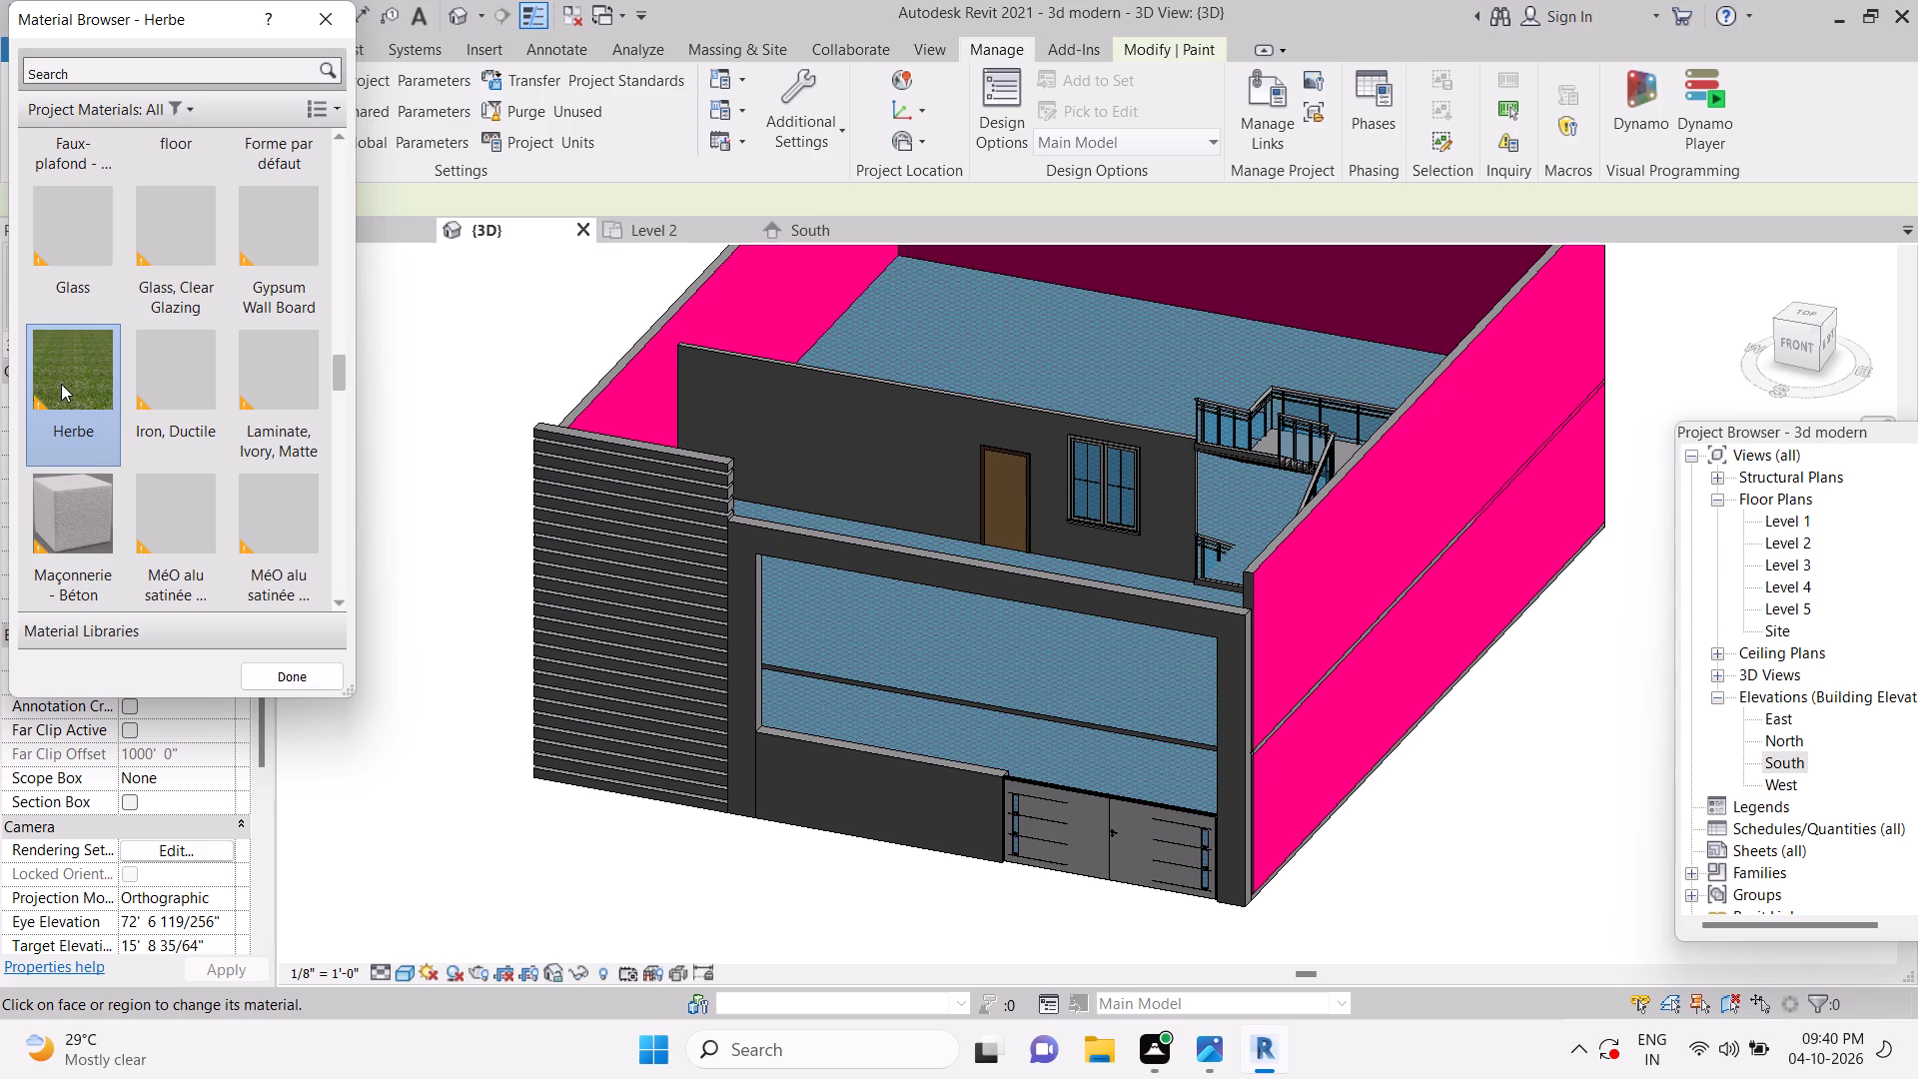
pyautogui.click(64, 381)
pyautogui.click(300, 671)
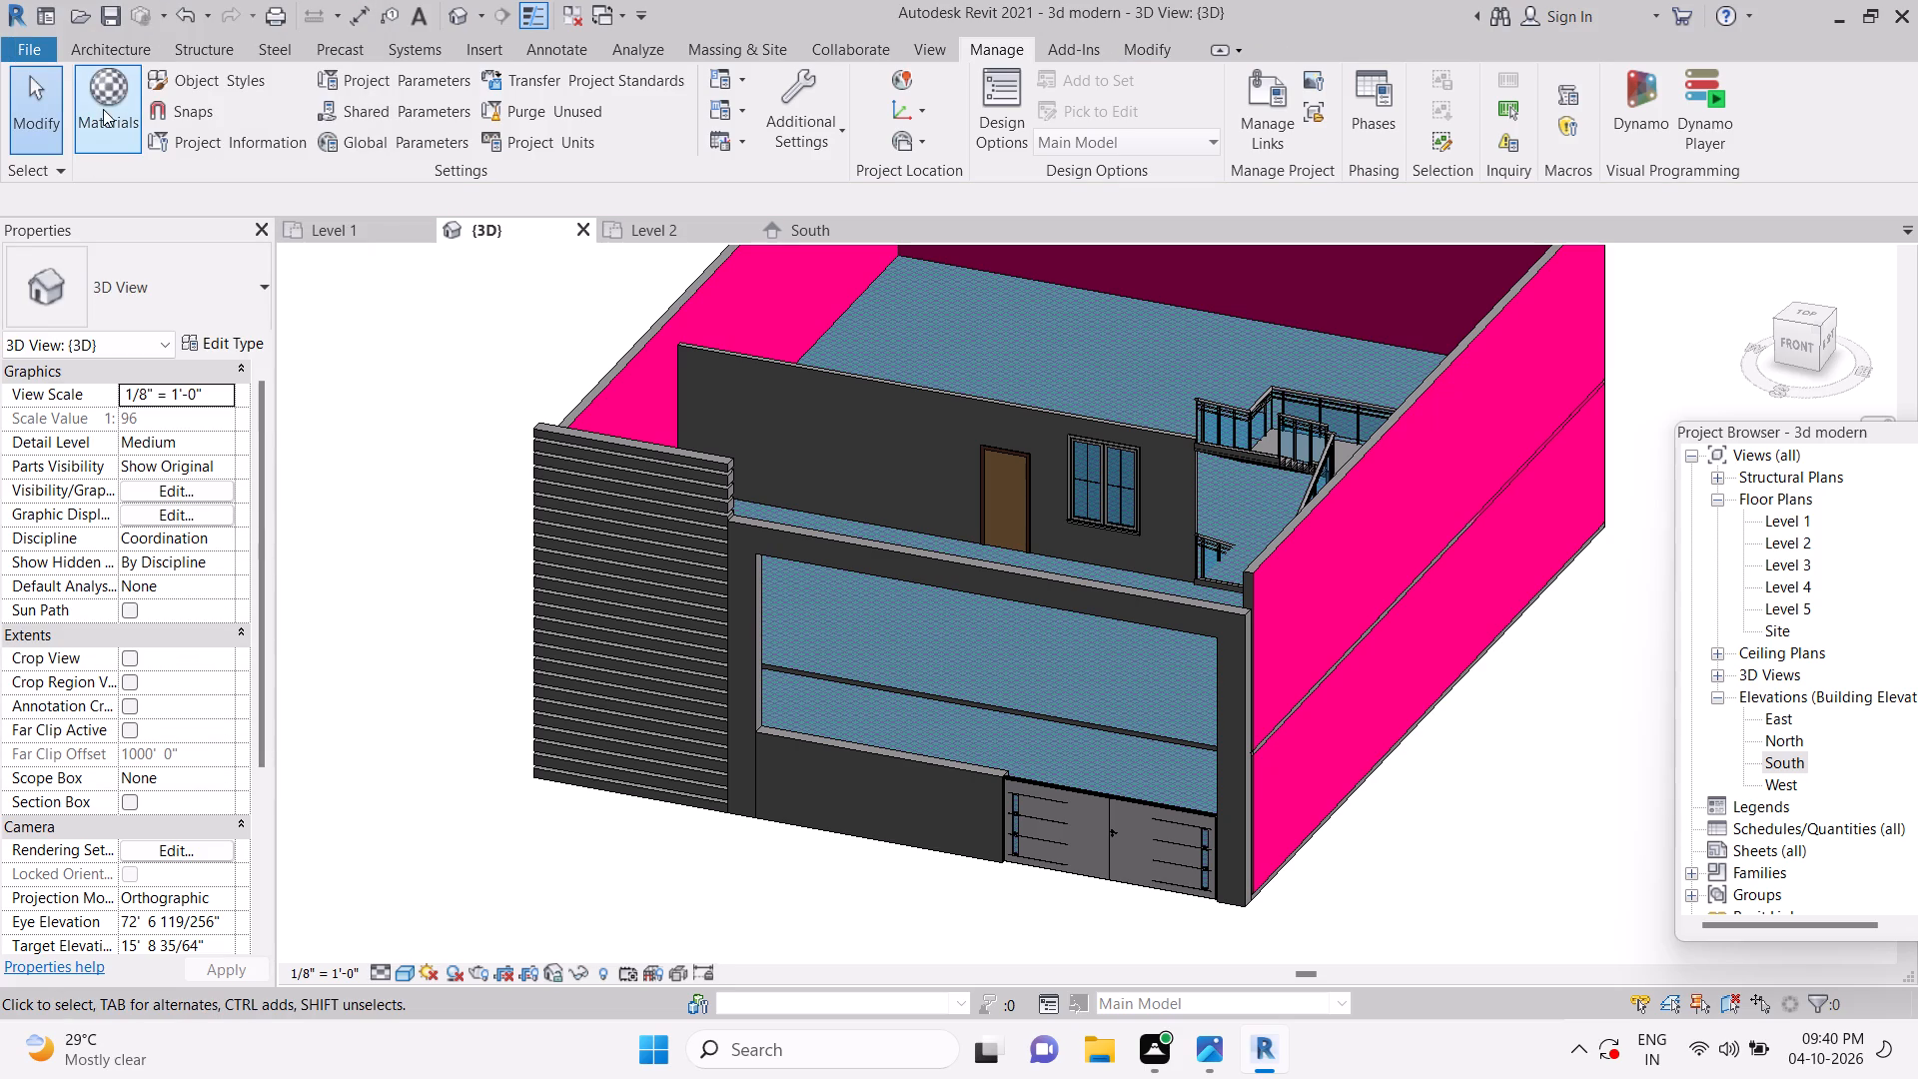
# Search the project materials for "herbe" and set the Herbe material's shading to use its render appearance.
pyautogui.click(105, 109)
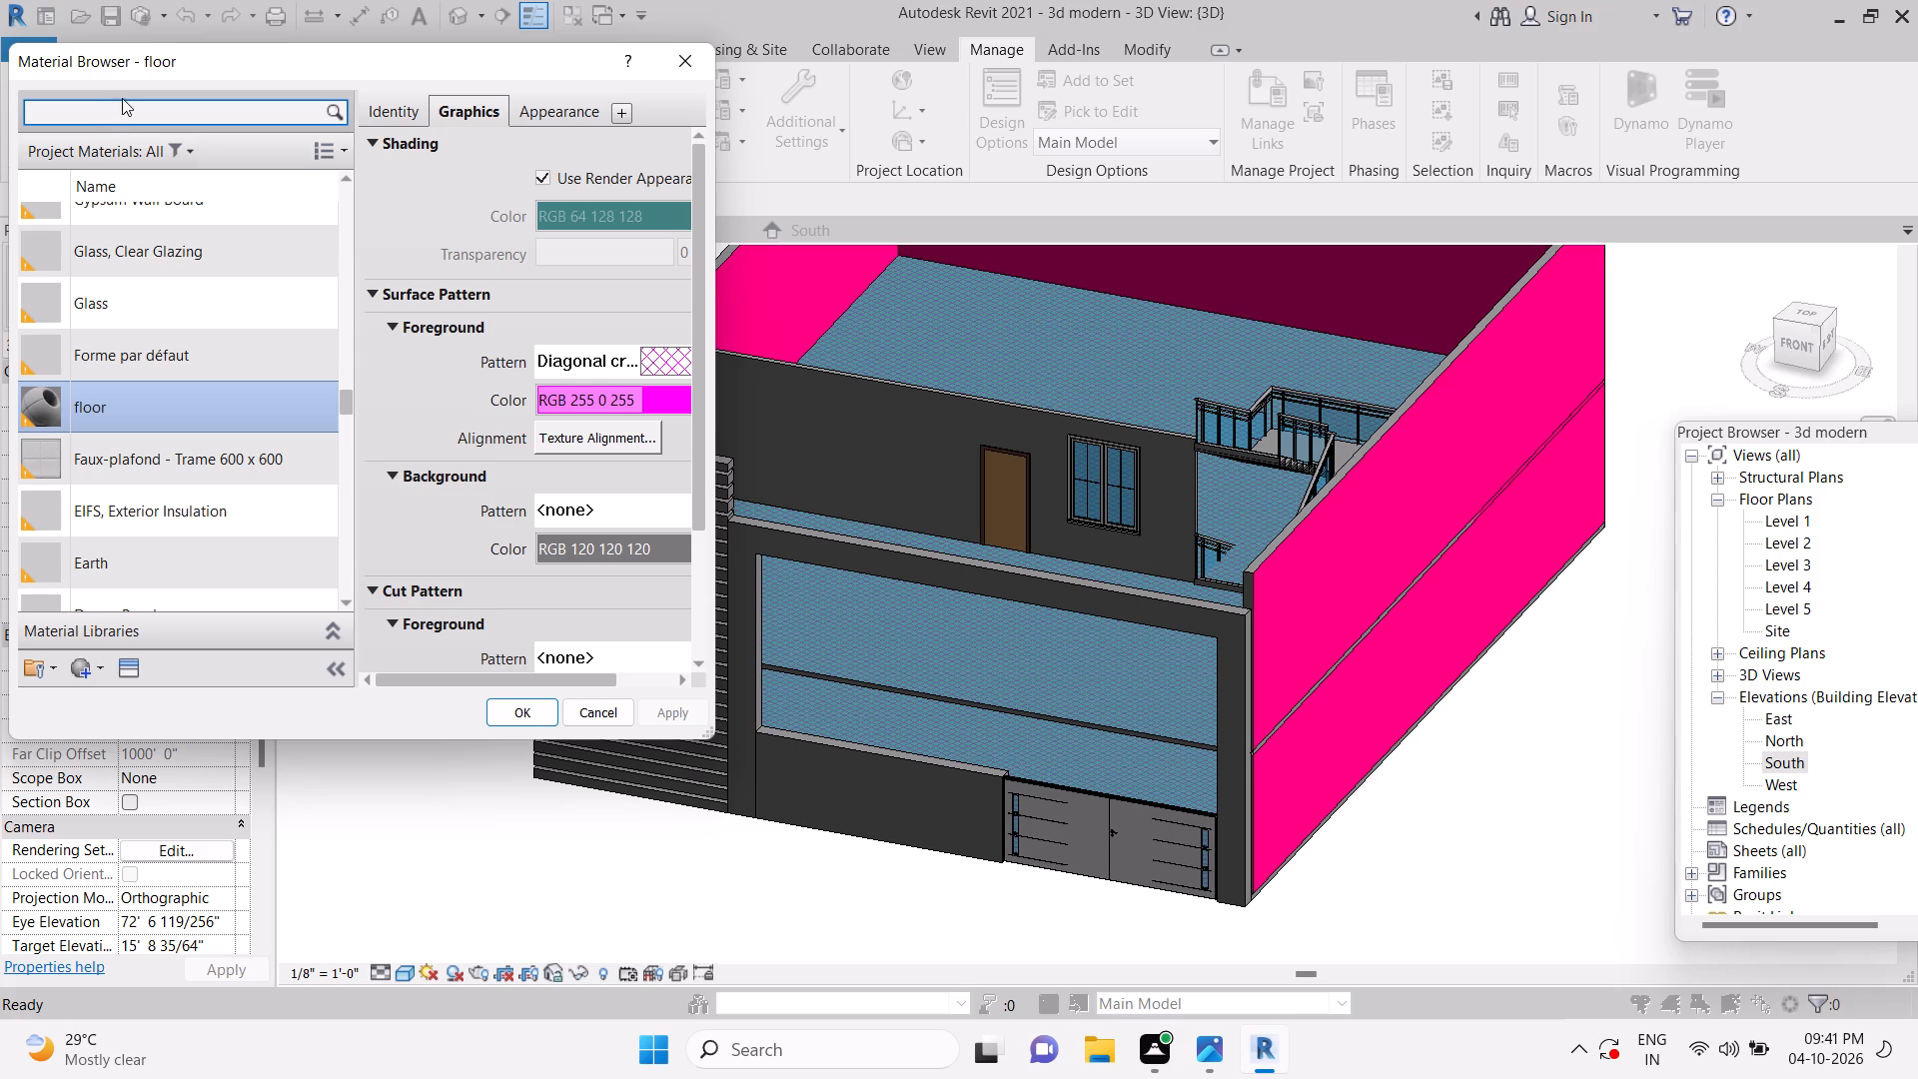
pyautogui.moveTo(126, 98); pyautogui.dragTo(135, 109)
pyautogui.write('her')
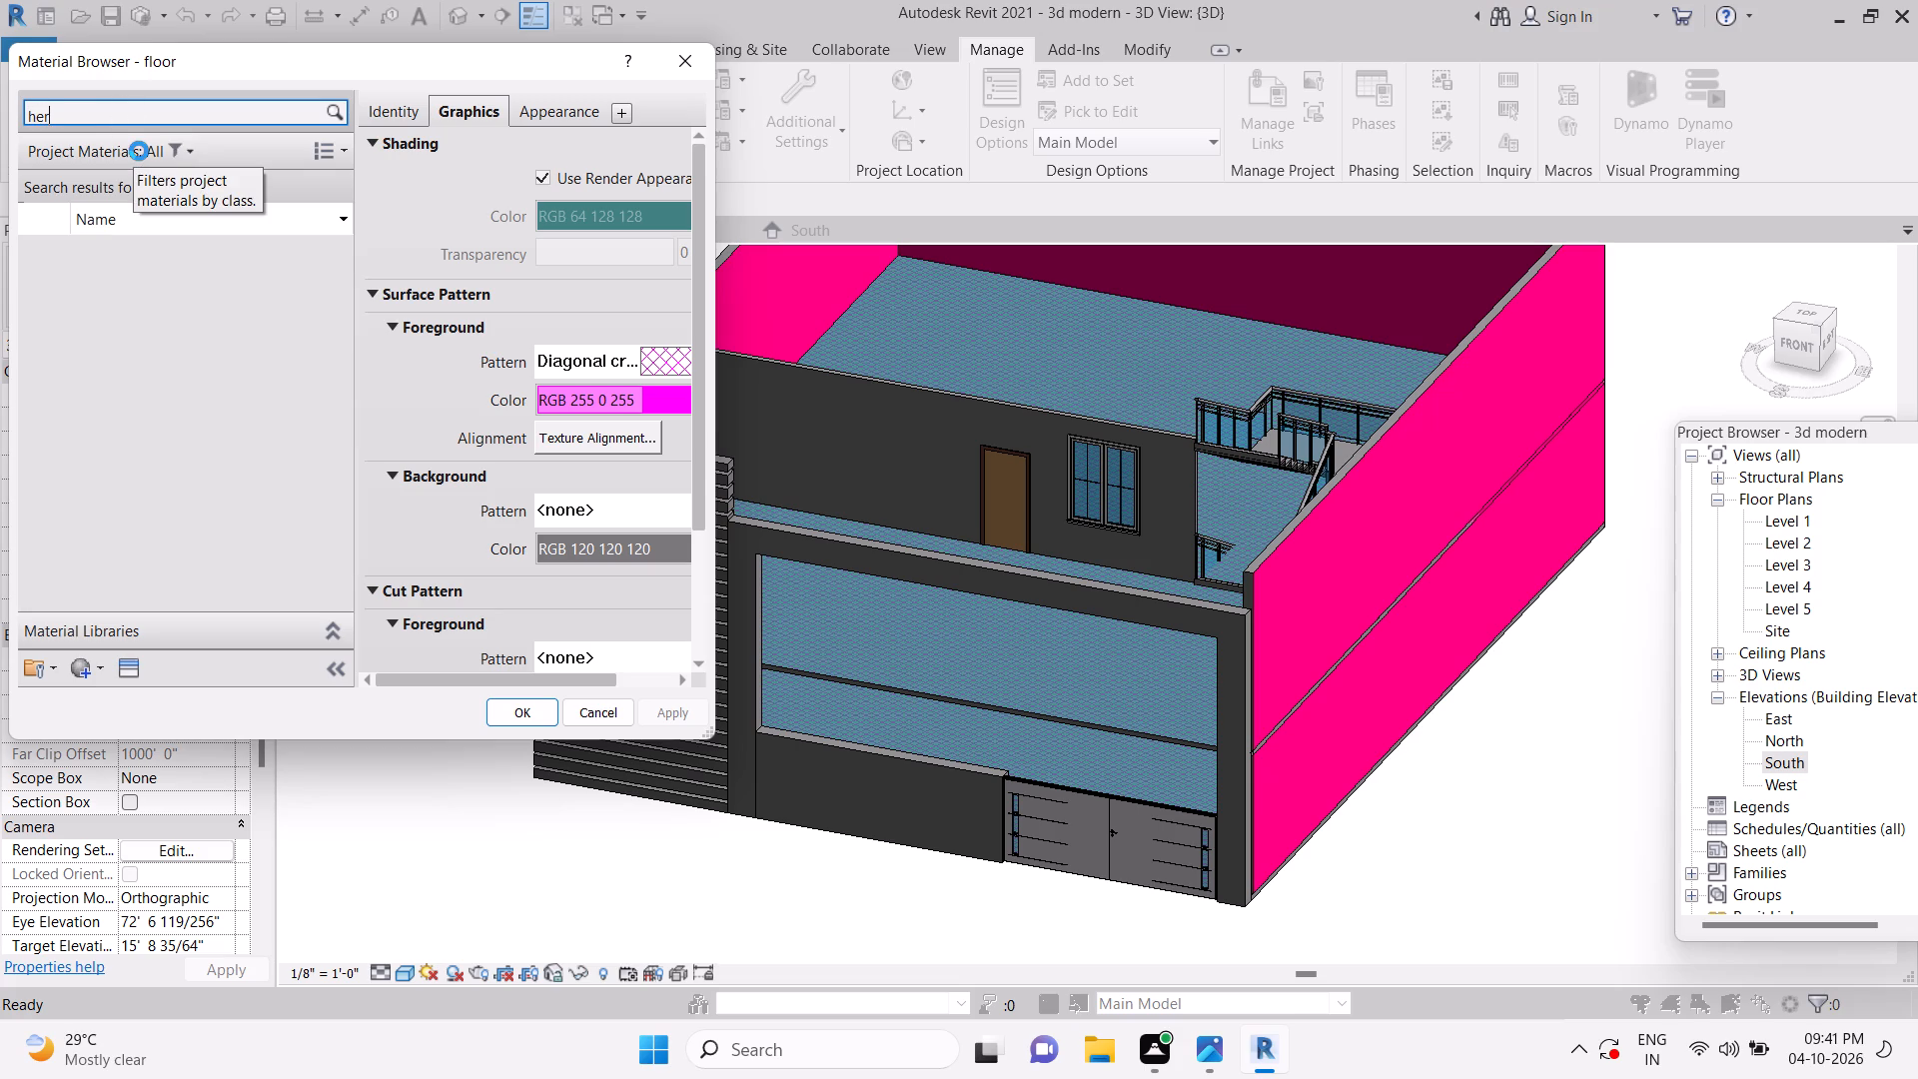
pyautogui.write('be')
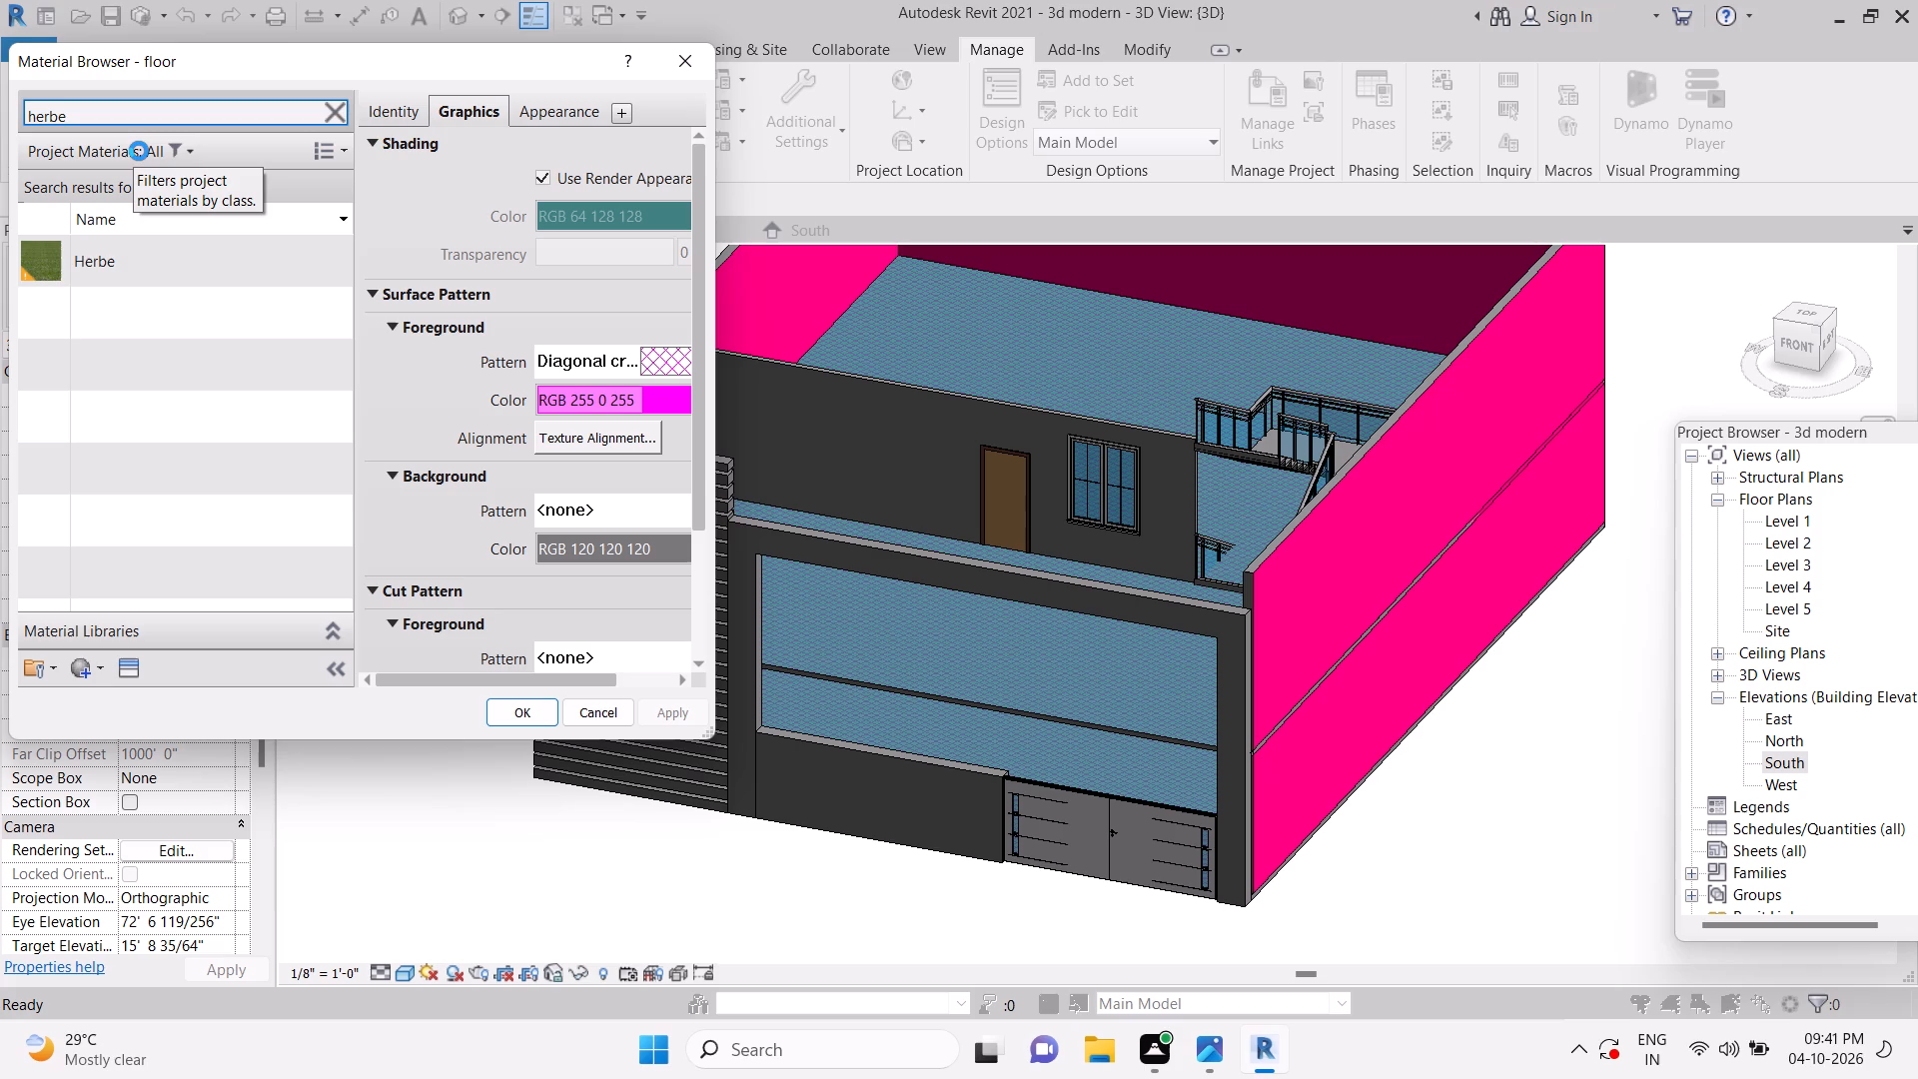
pyautogui.click(148, 265)
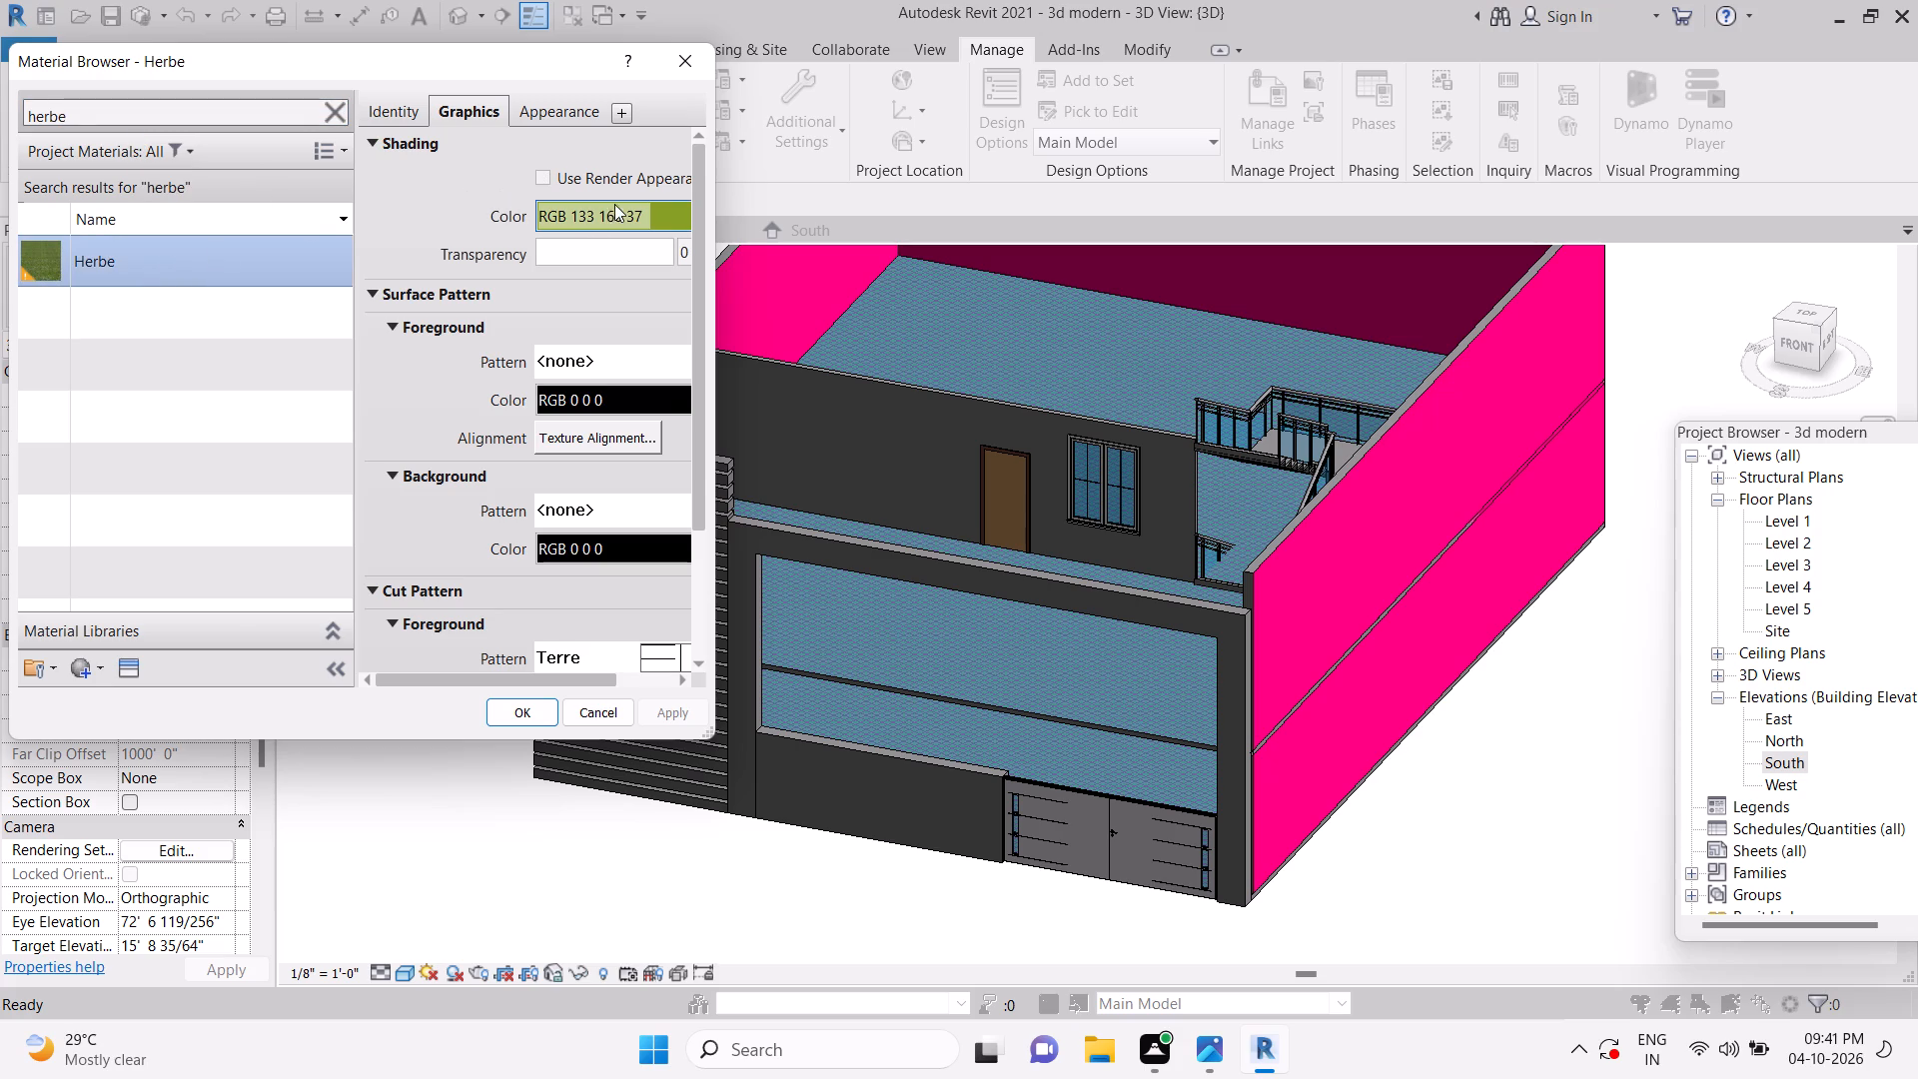
pyautogui.click(545, 176)
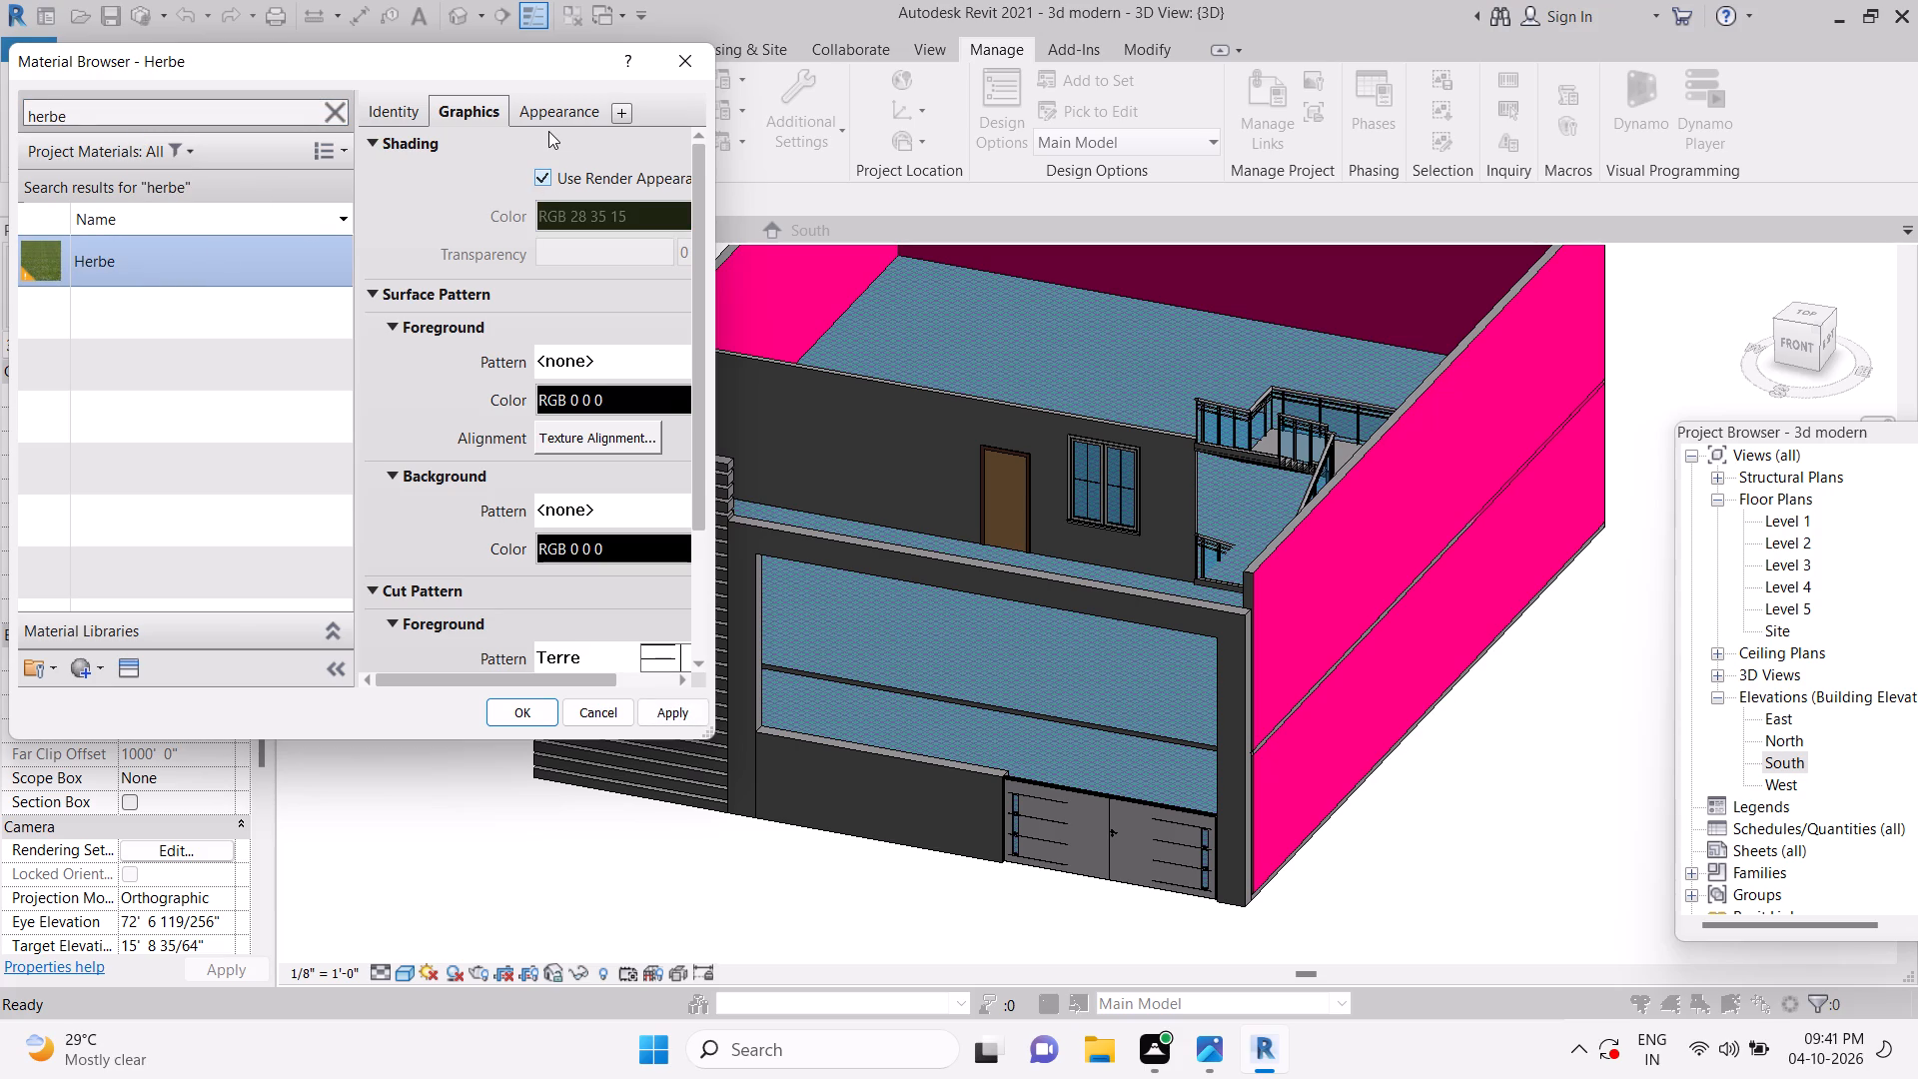
# Set the Herbe material's generic appearance color to green, RGB 0 255 0, dismissing the notification card that covers the color settings.
pyautogui.click(548, 119)
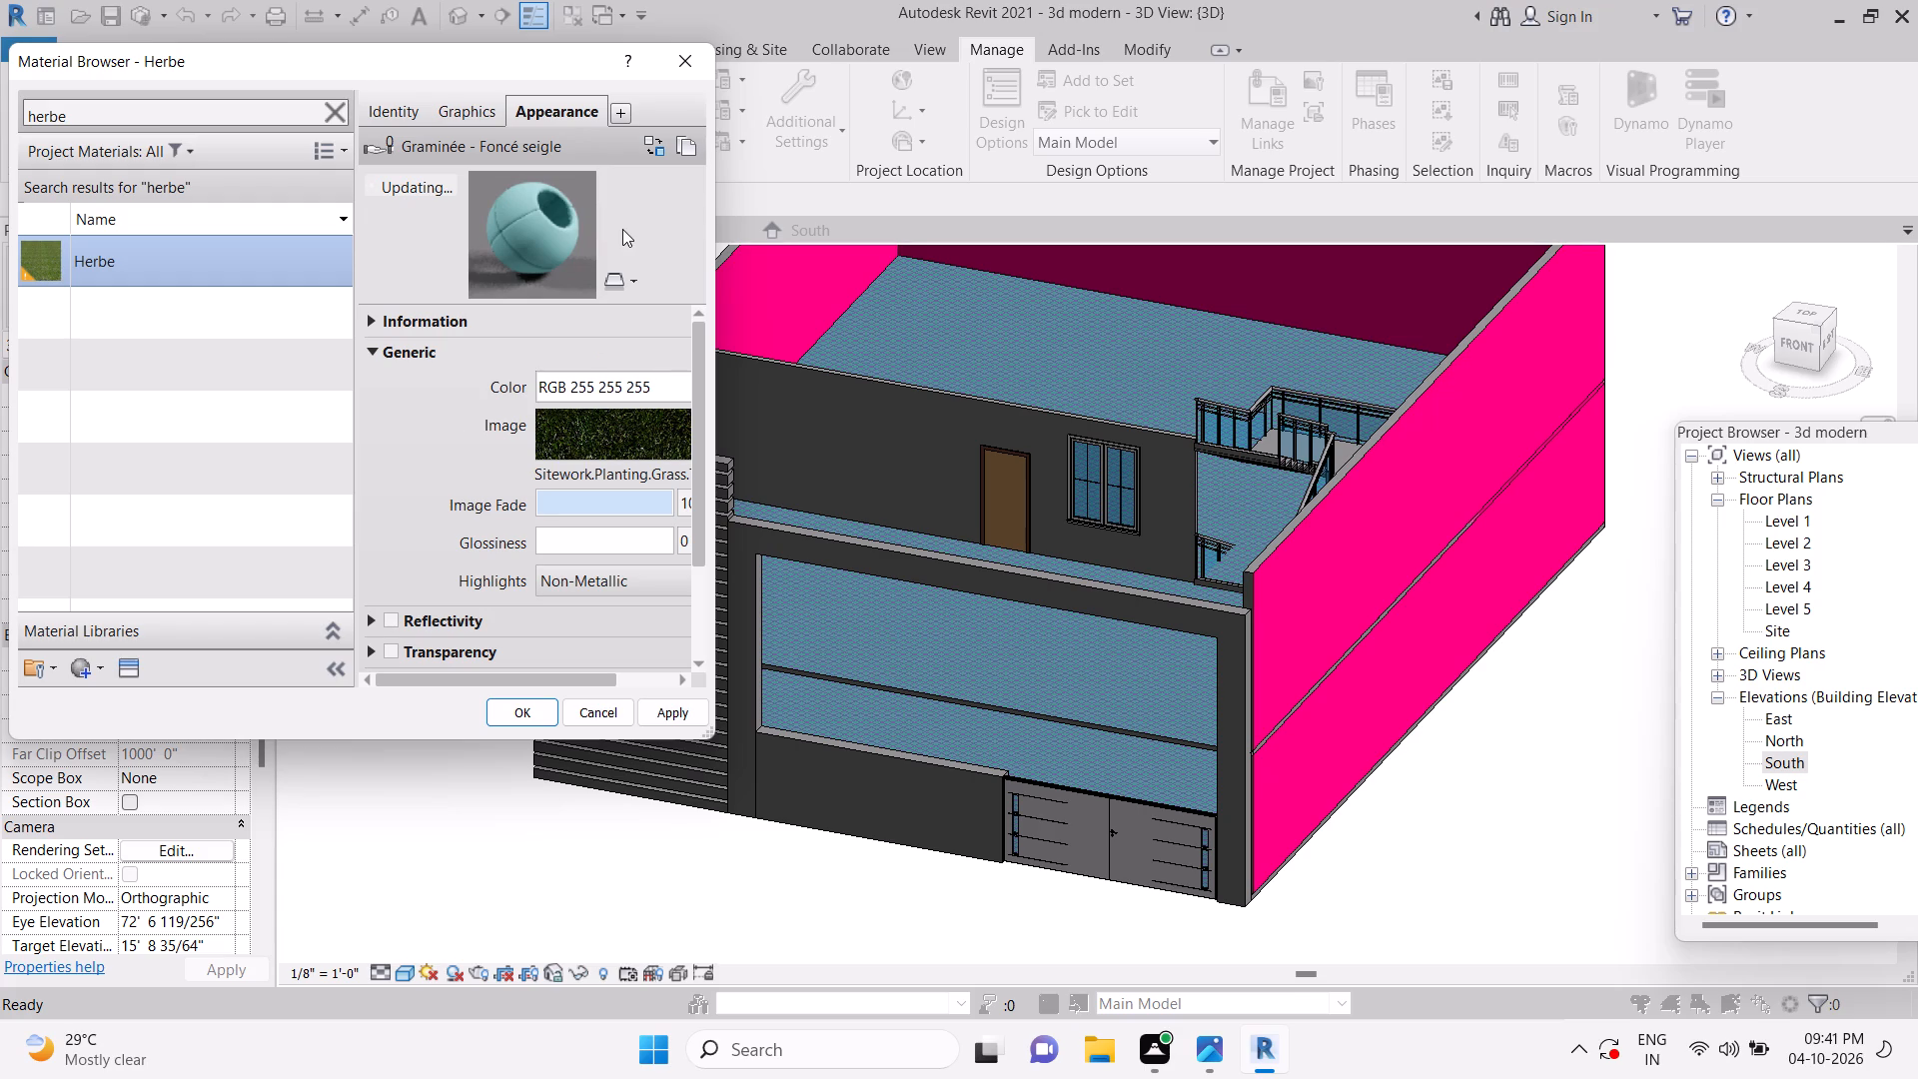
pyautogui.click(587, 373)
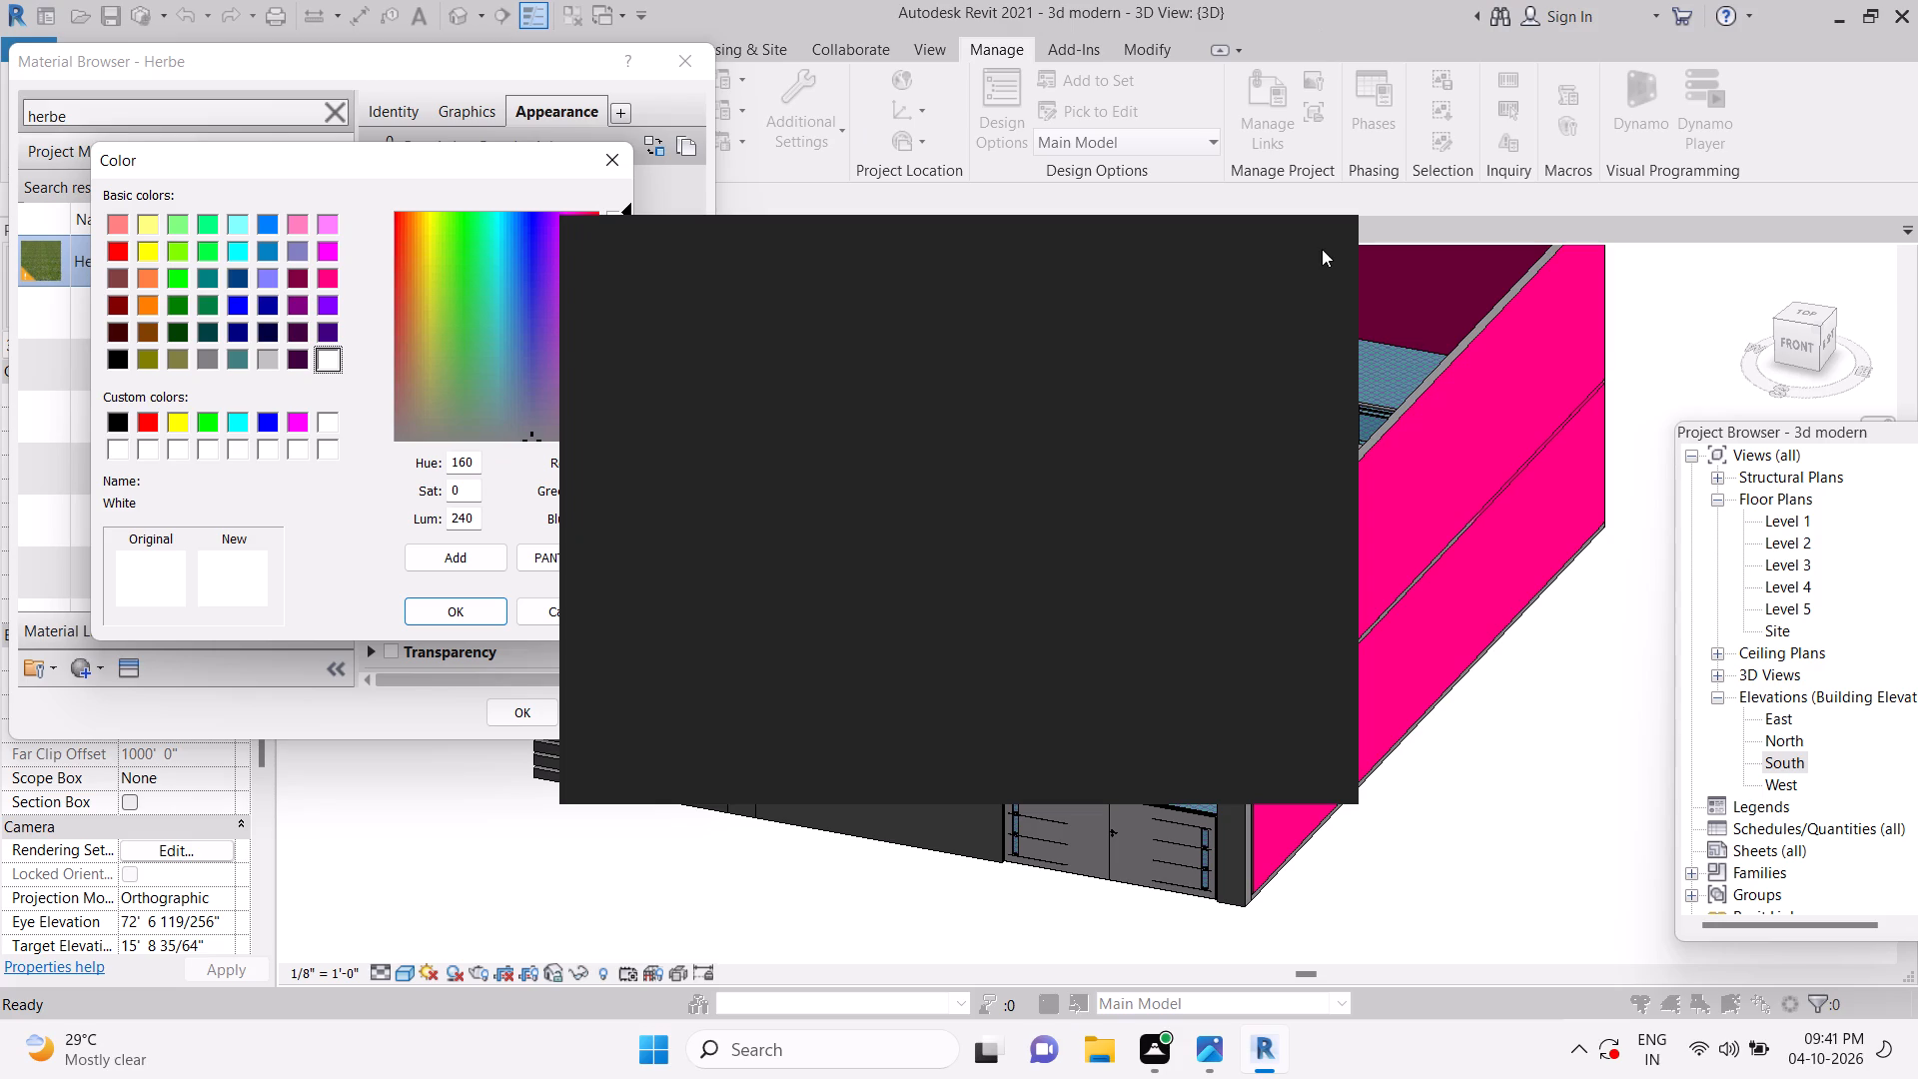
pyautogui.click(1321, 248)
pyautogui.click(1309, 240)
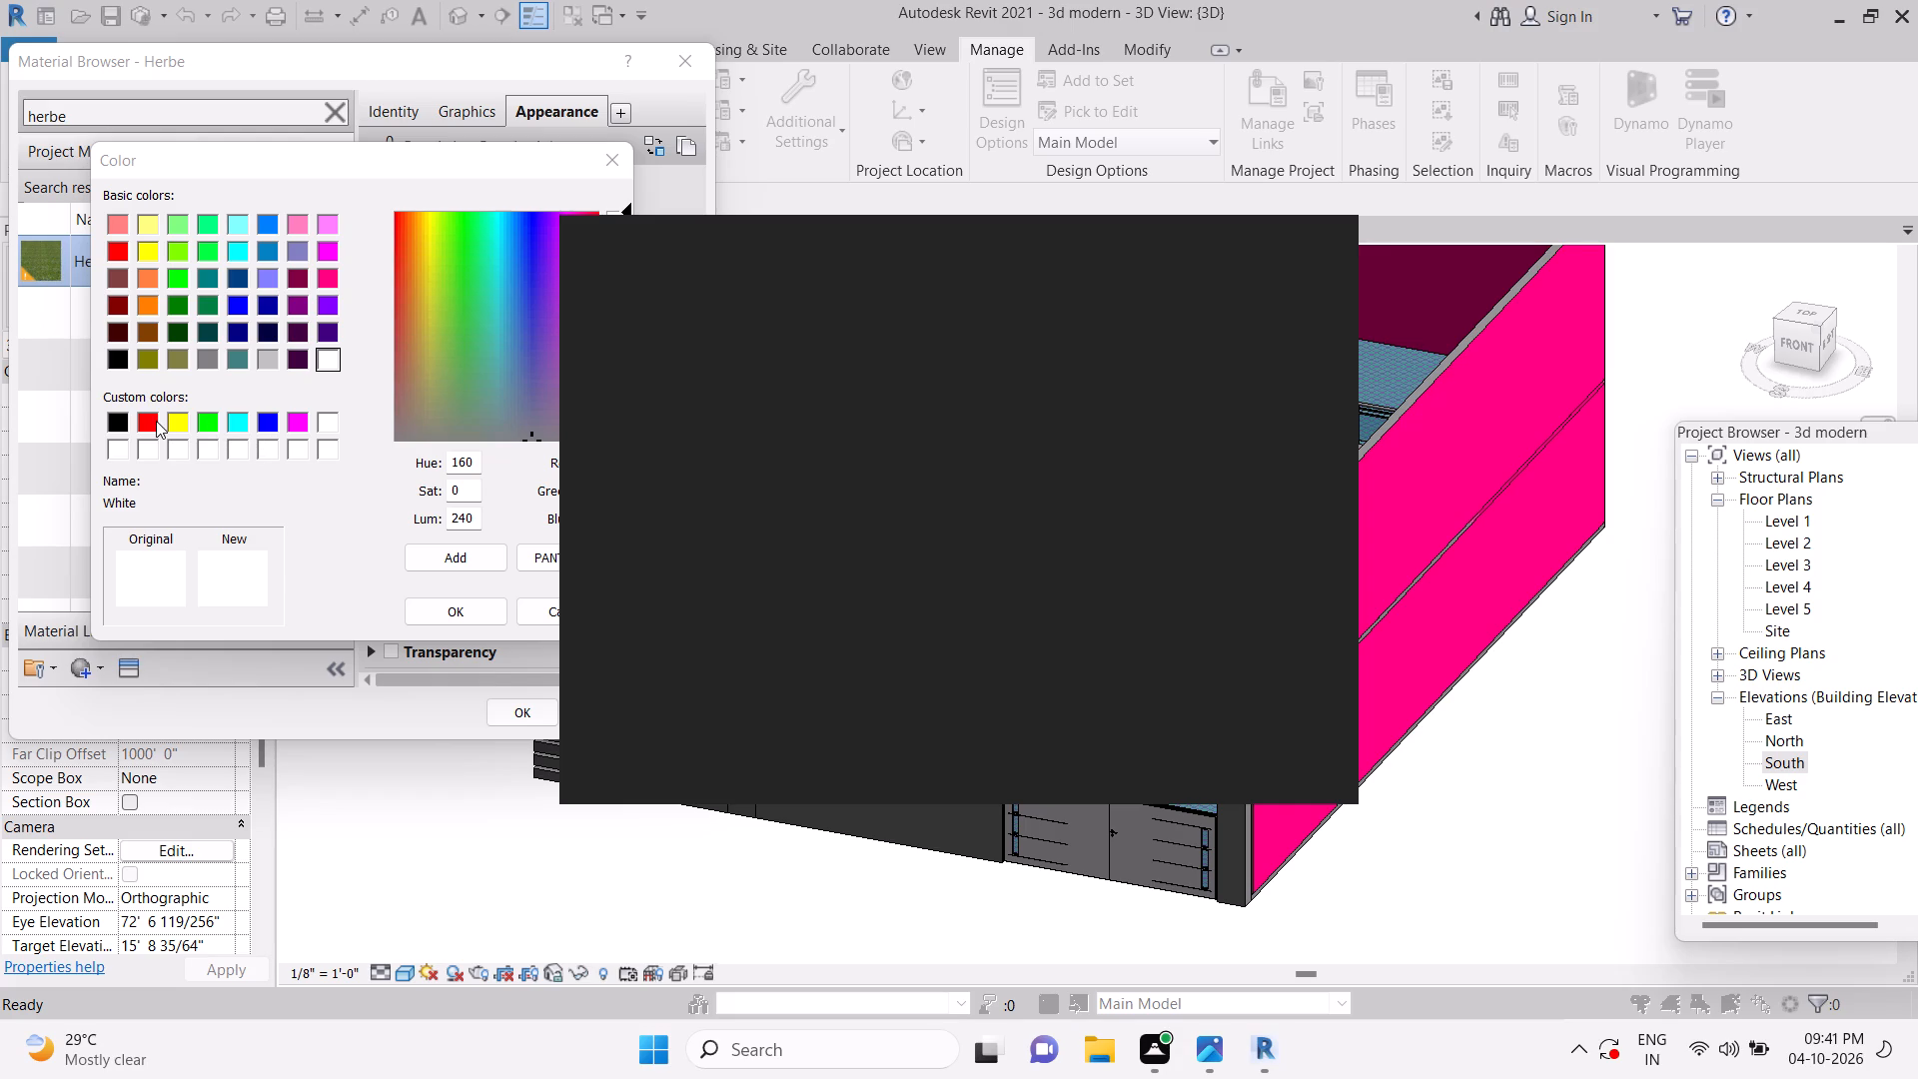
pyautogui.click(209, 425)
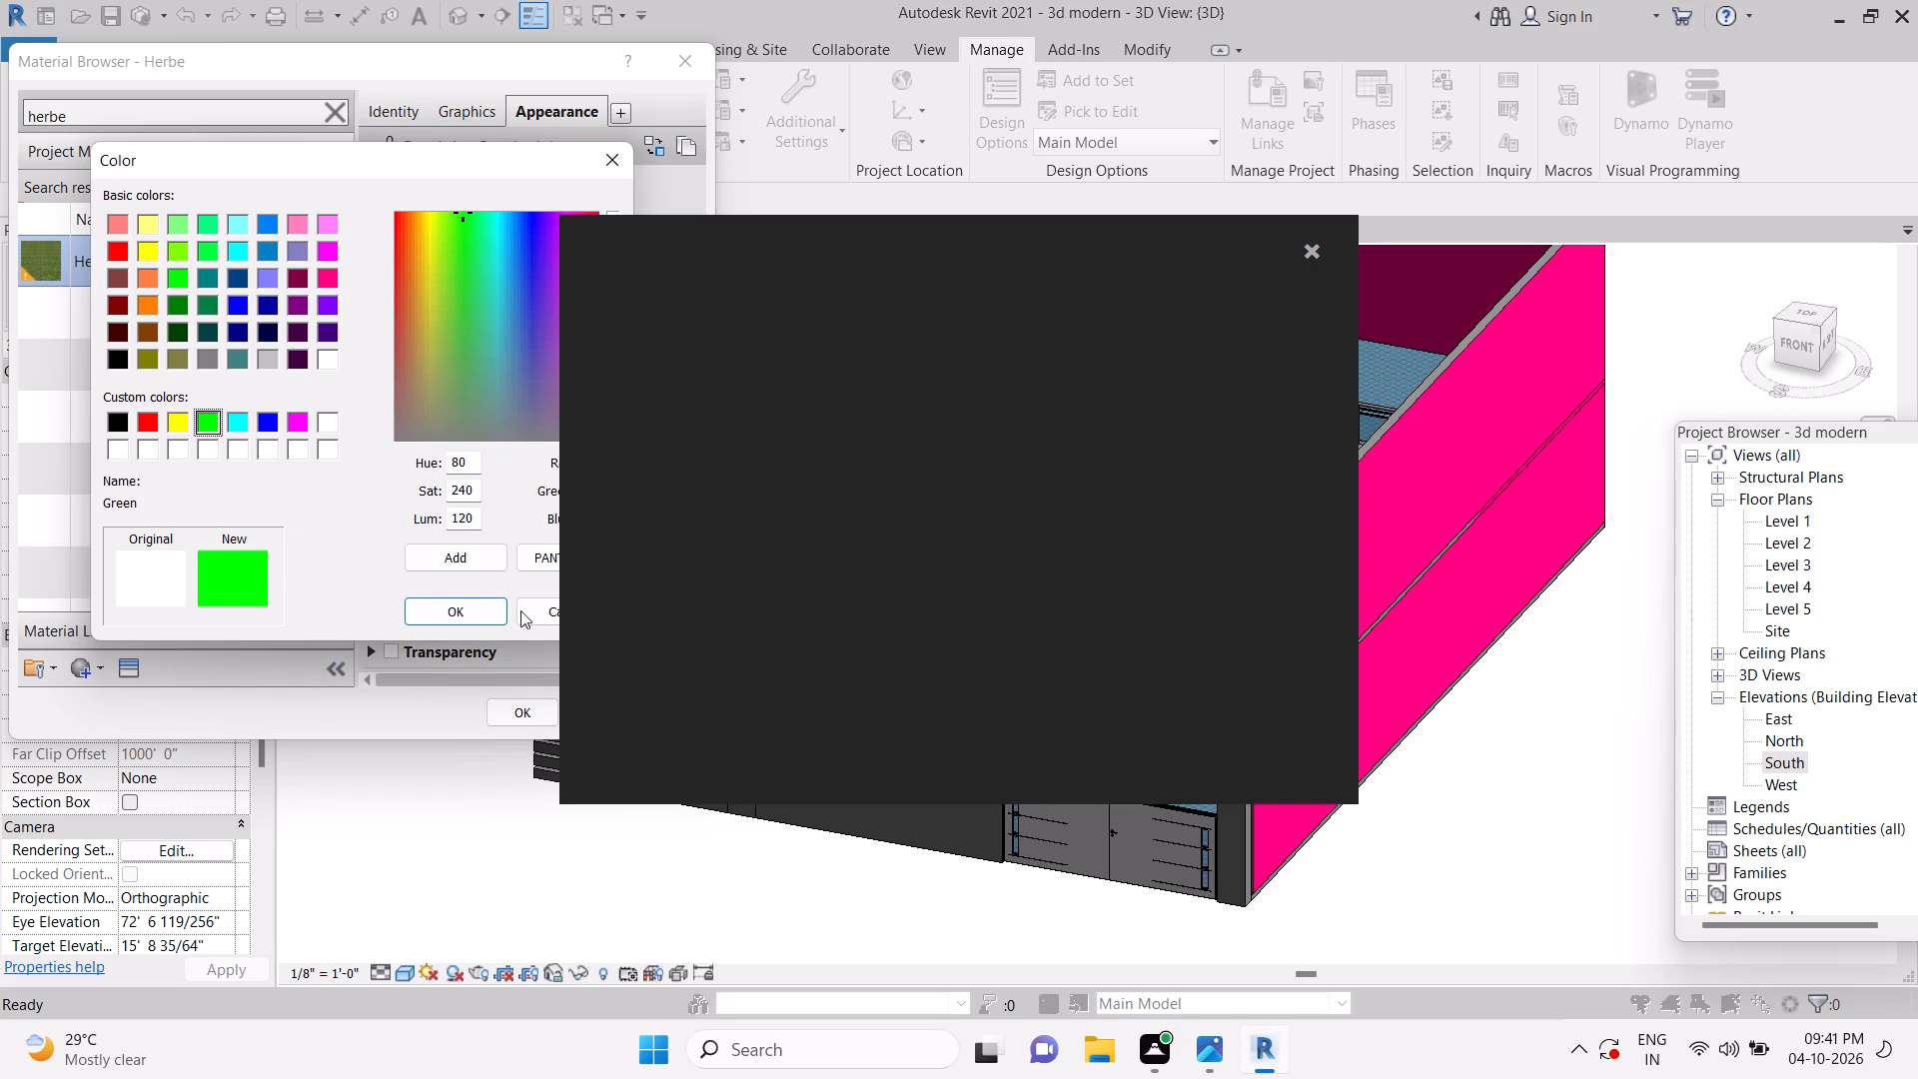
pyautogui.click(1311, 258)
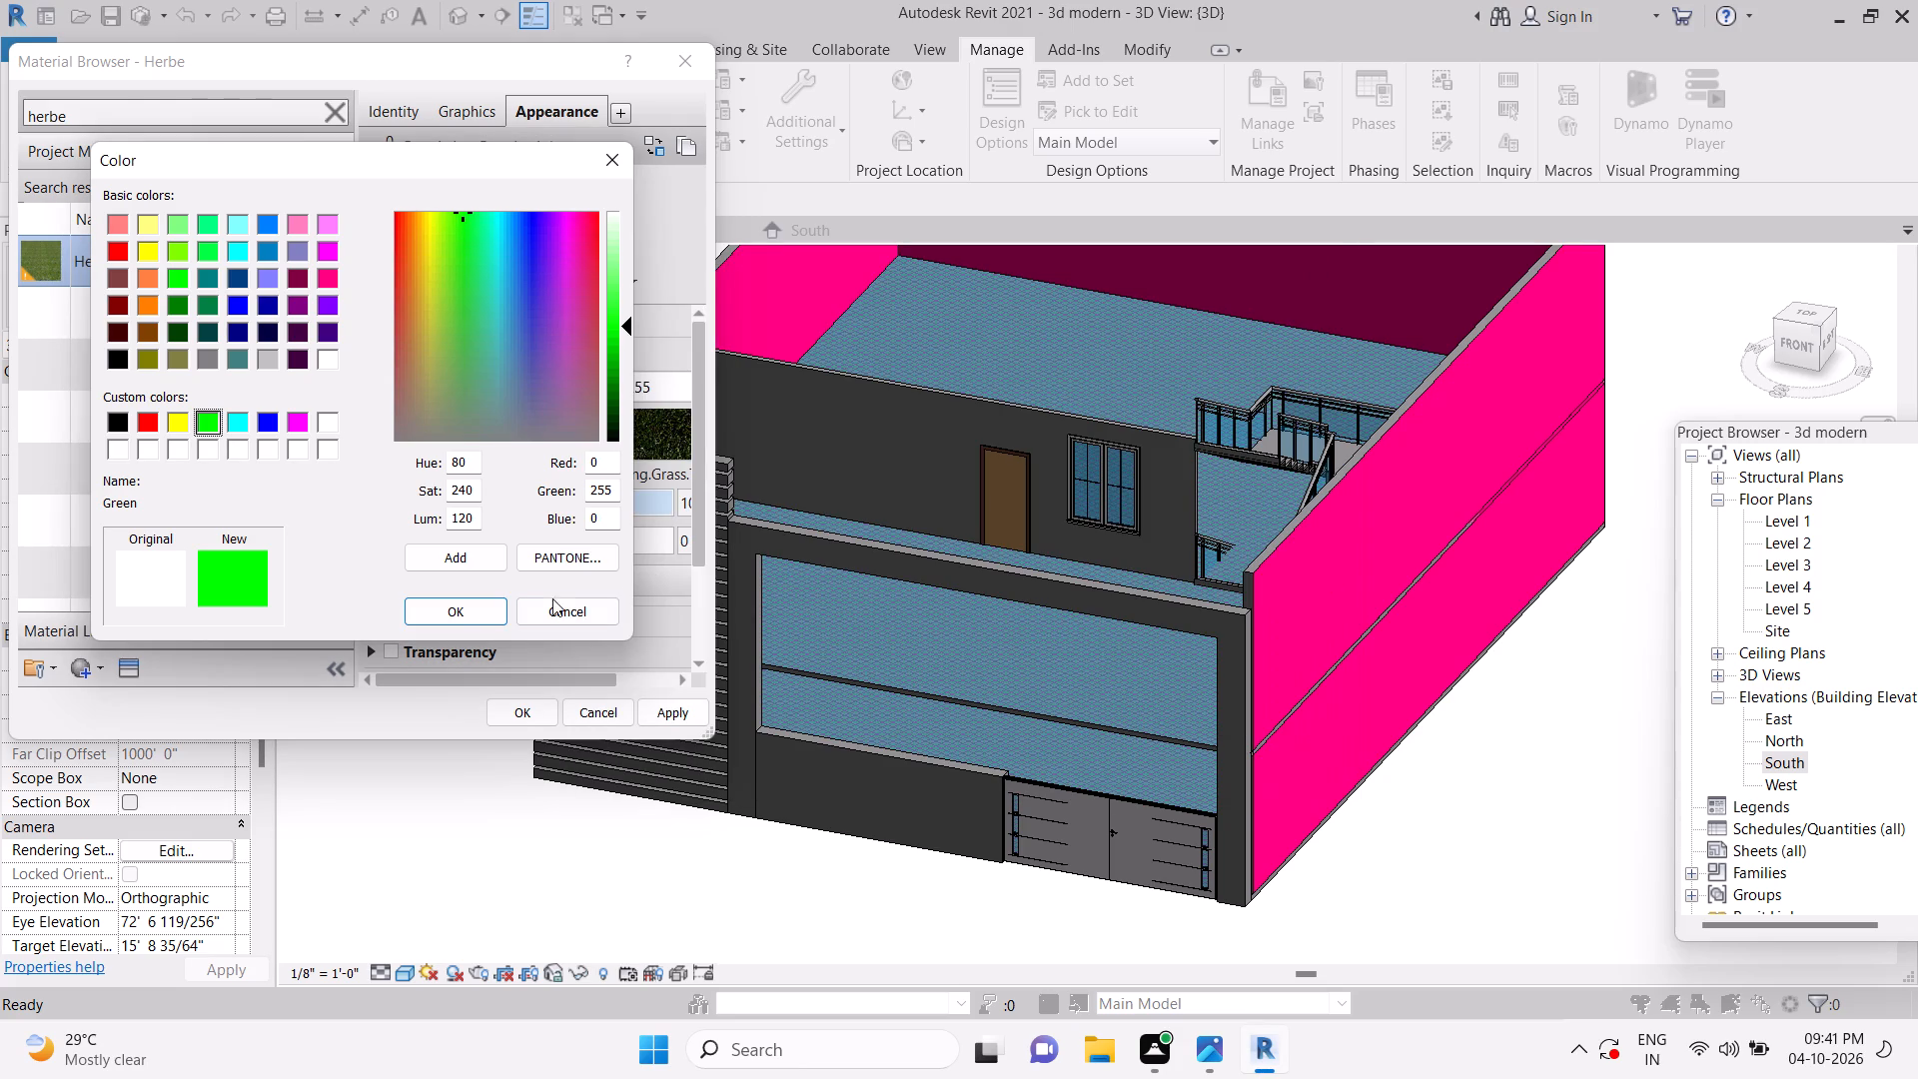
pyautogui.click(473, 604)
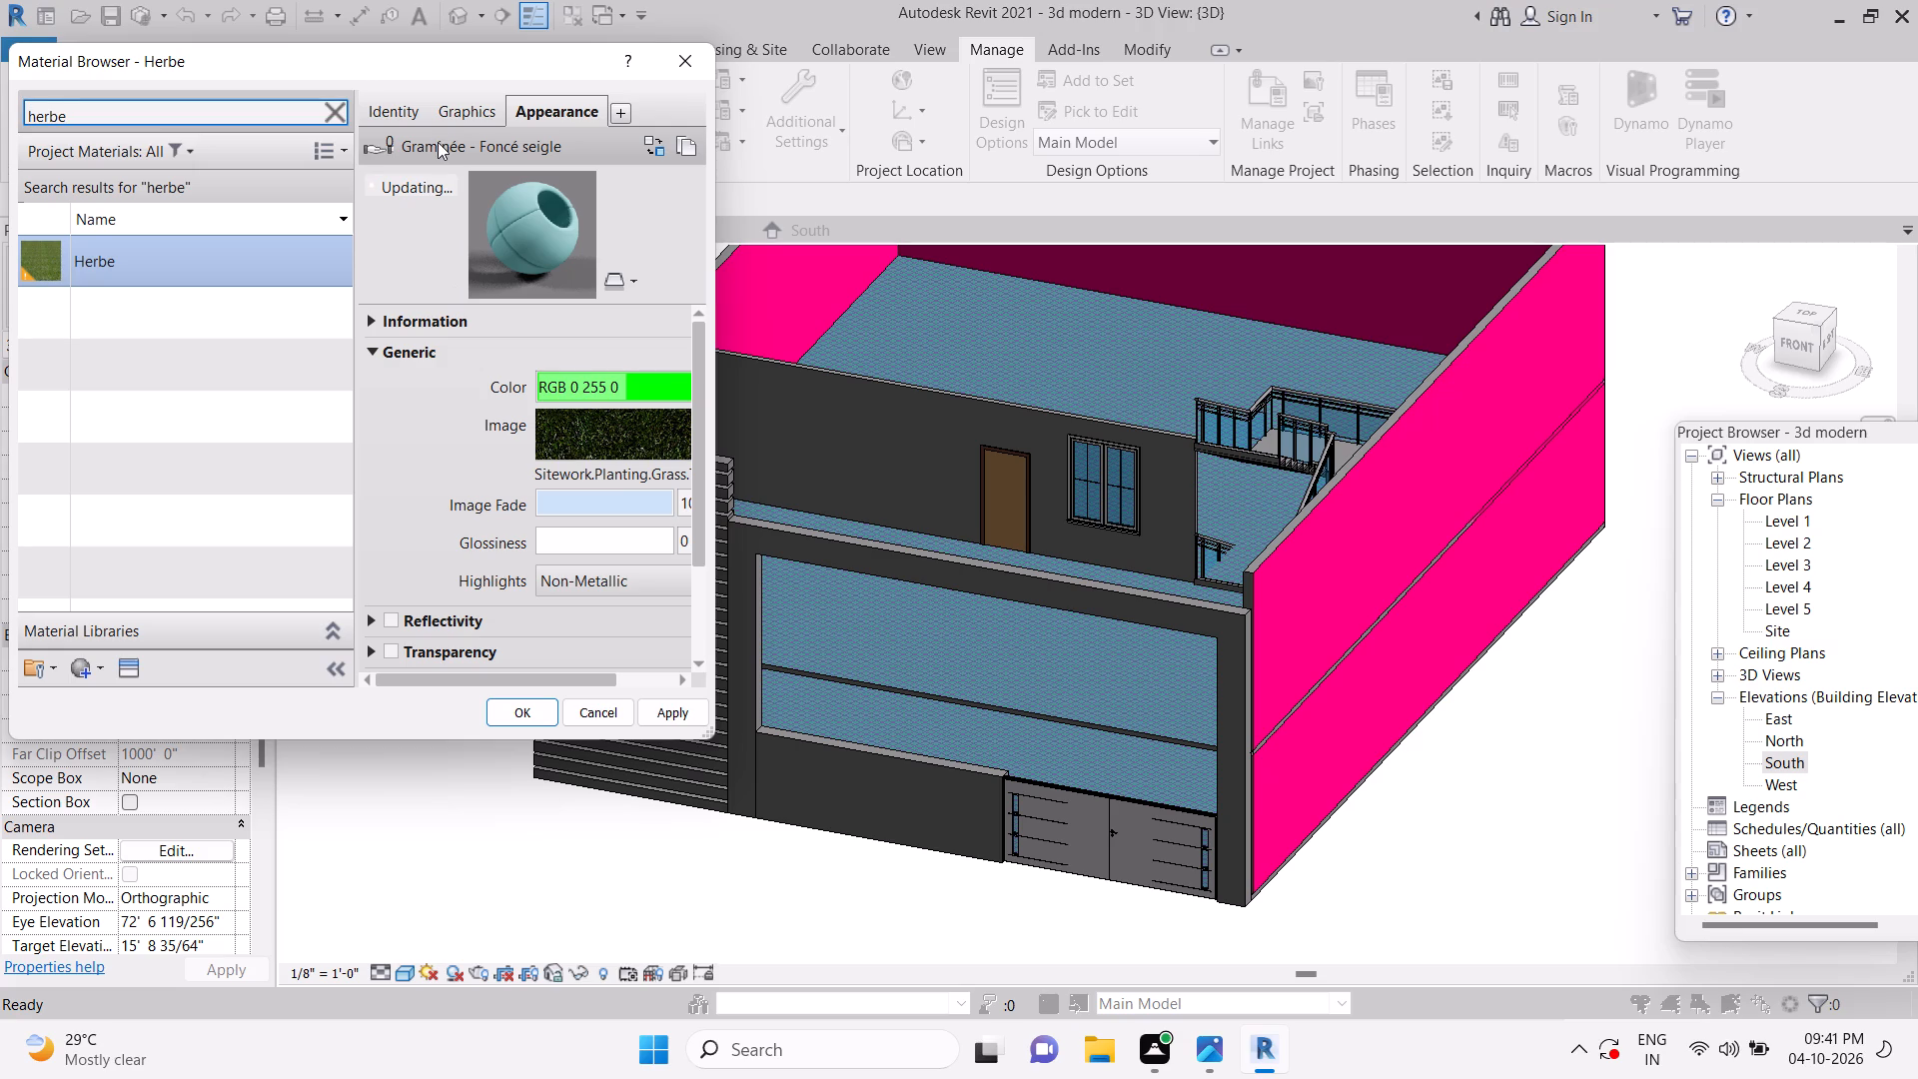
# Set the Herbe material's surface foreground pattern color to green, RGB 0 255 0, and apply the material changes.
pyautogui.click(448, 115)
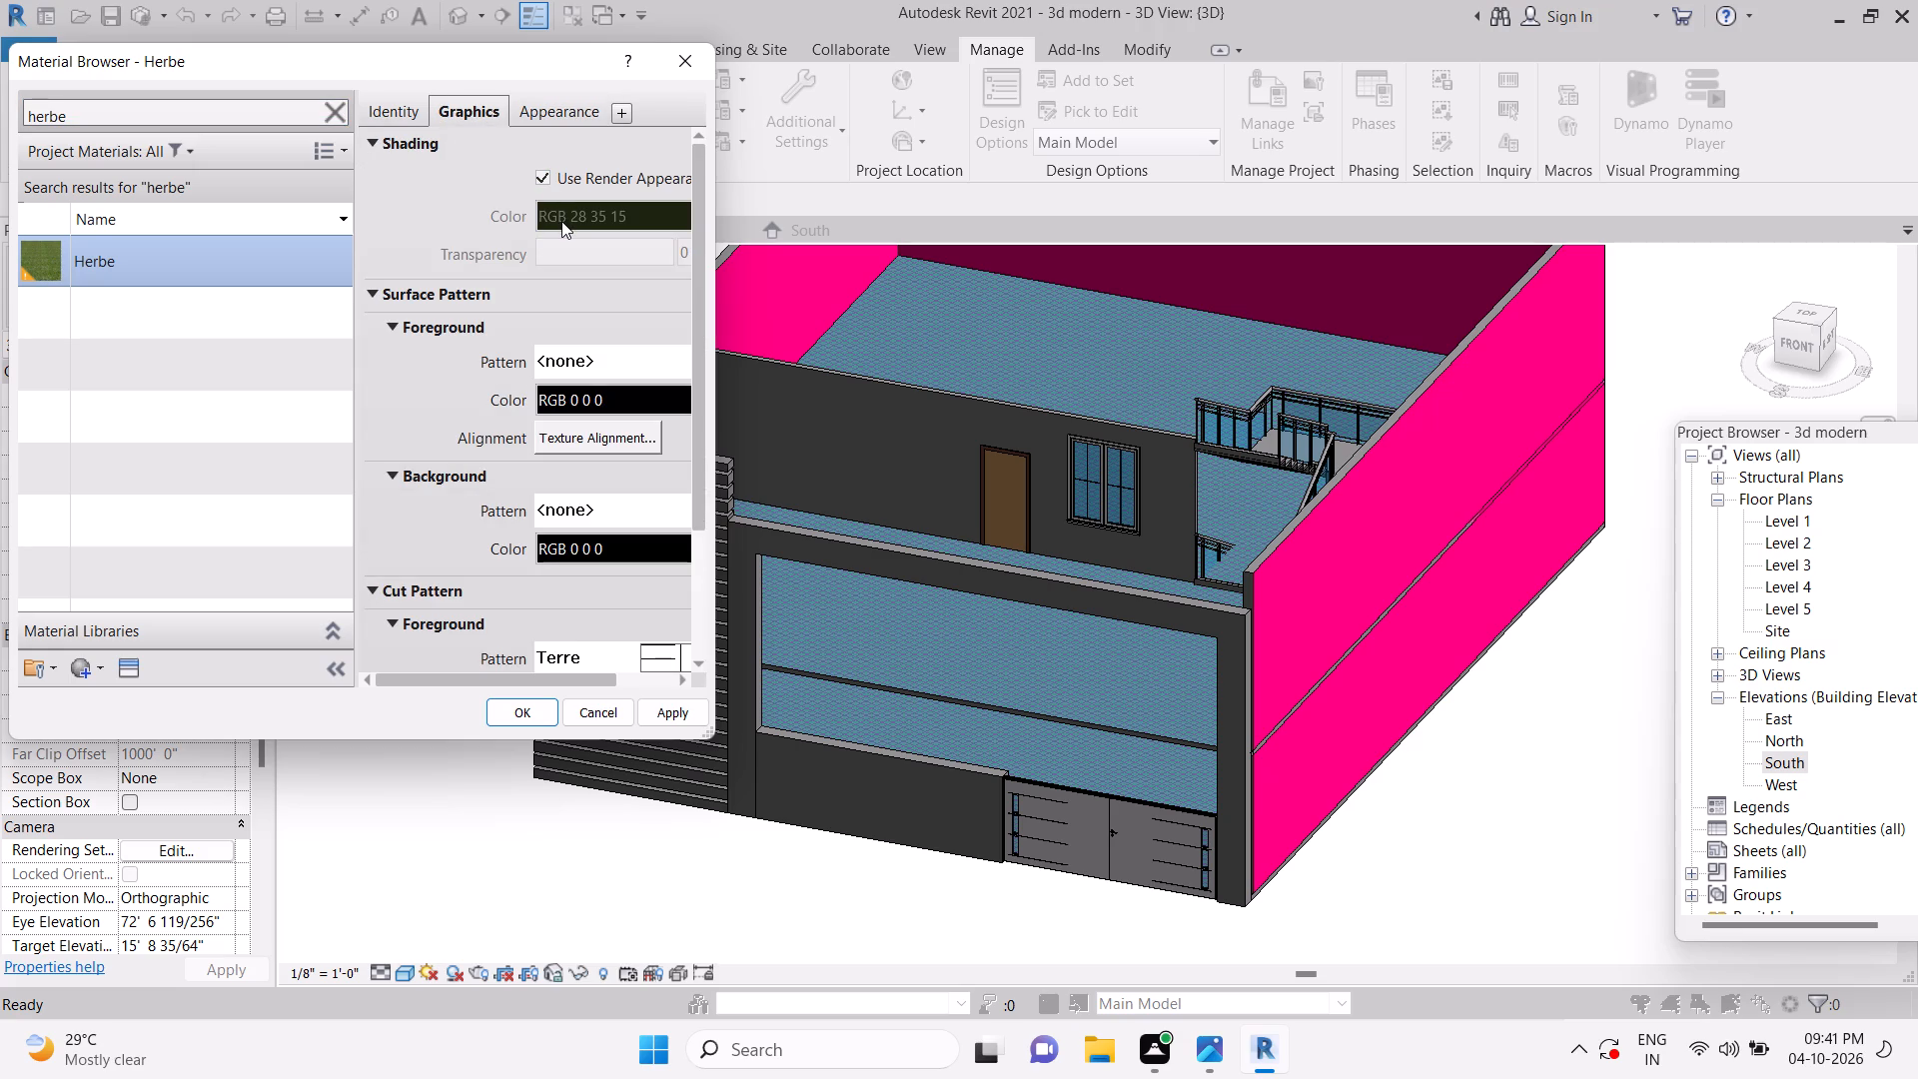
pyautogui.click(561, 221)
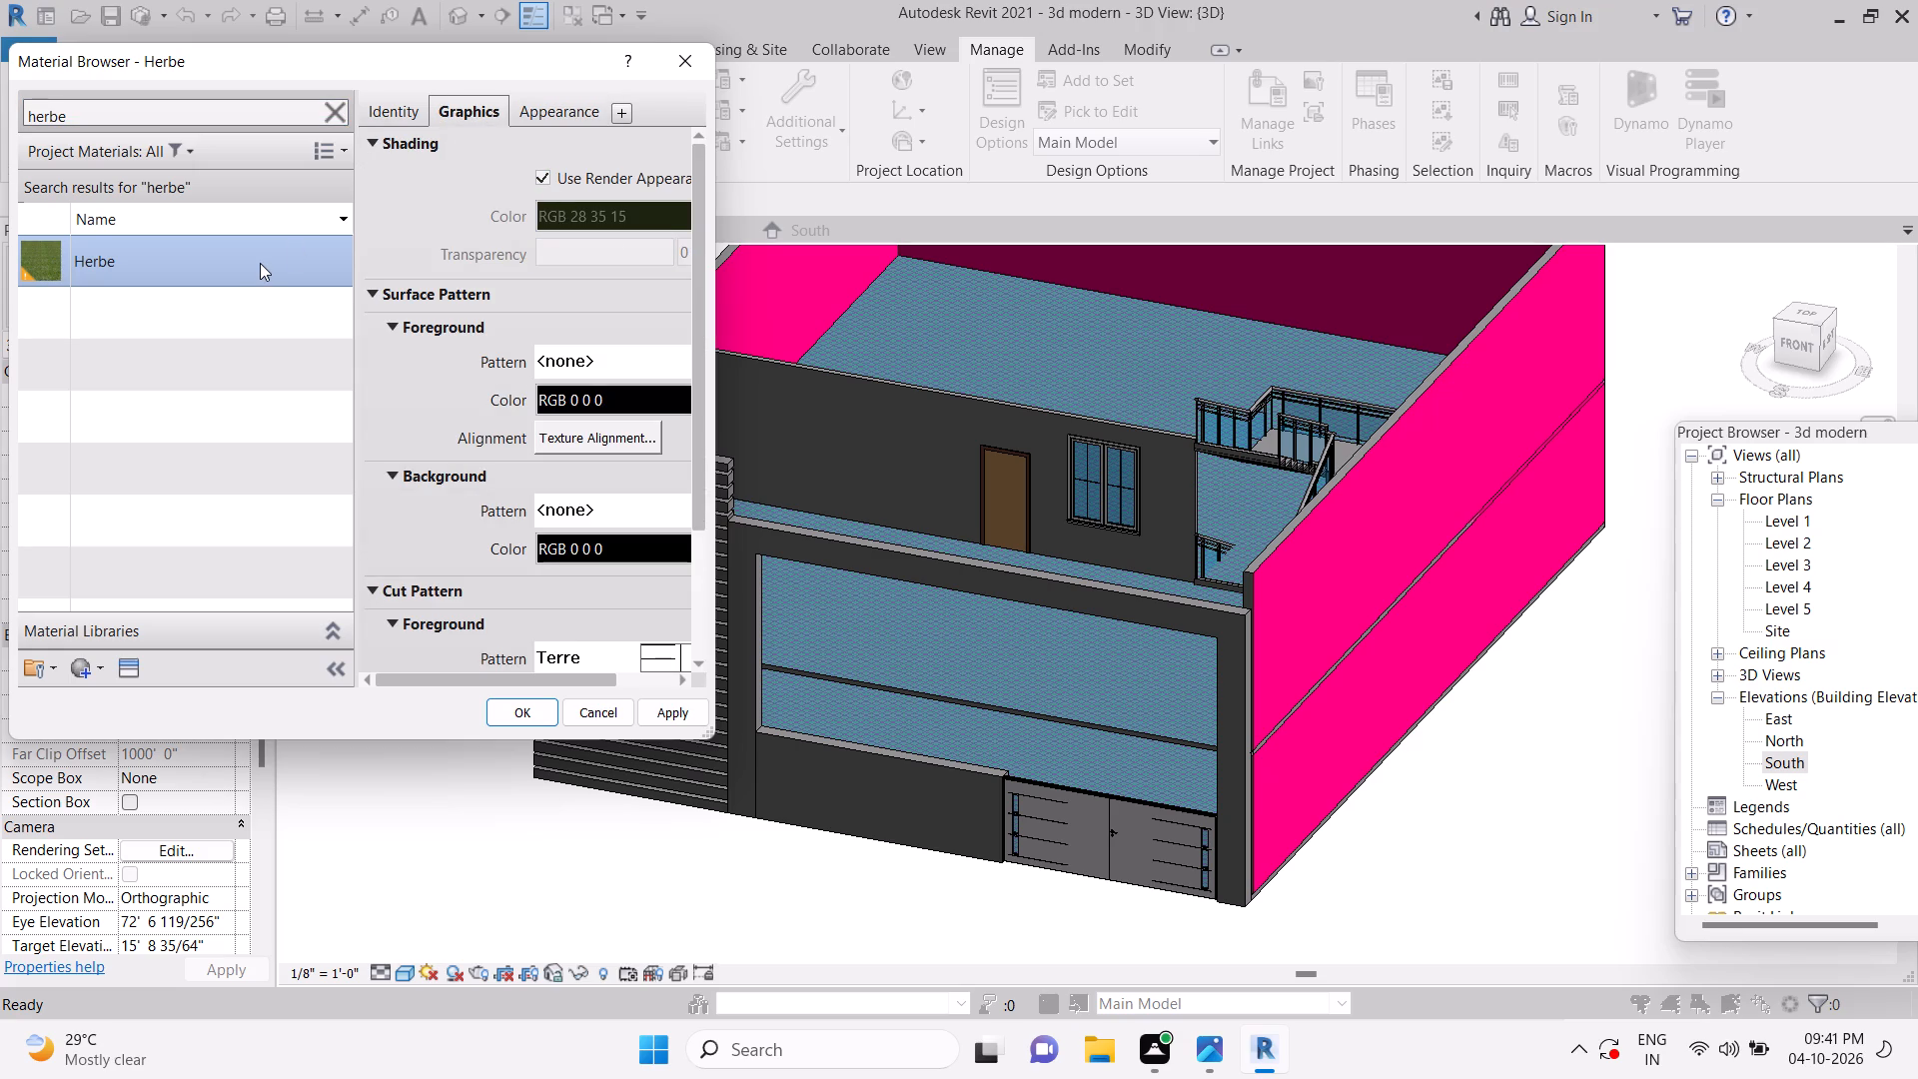
pyautogui.click(255, 267)
pyautogui.click(610, 397)
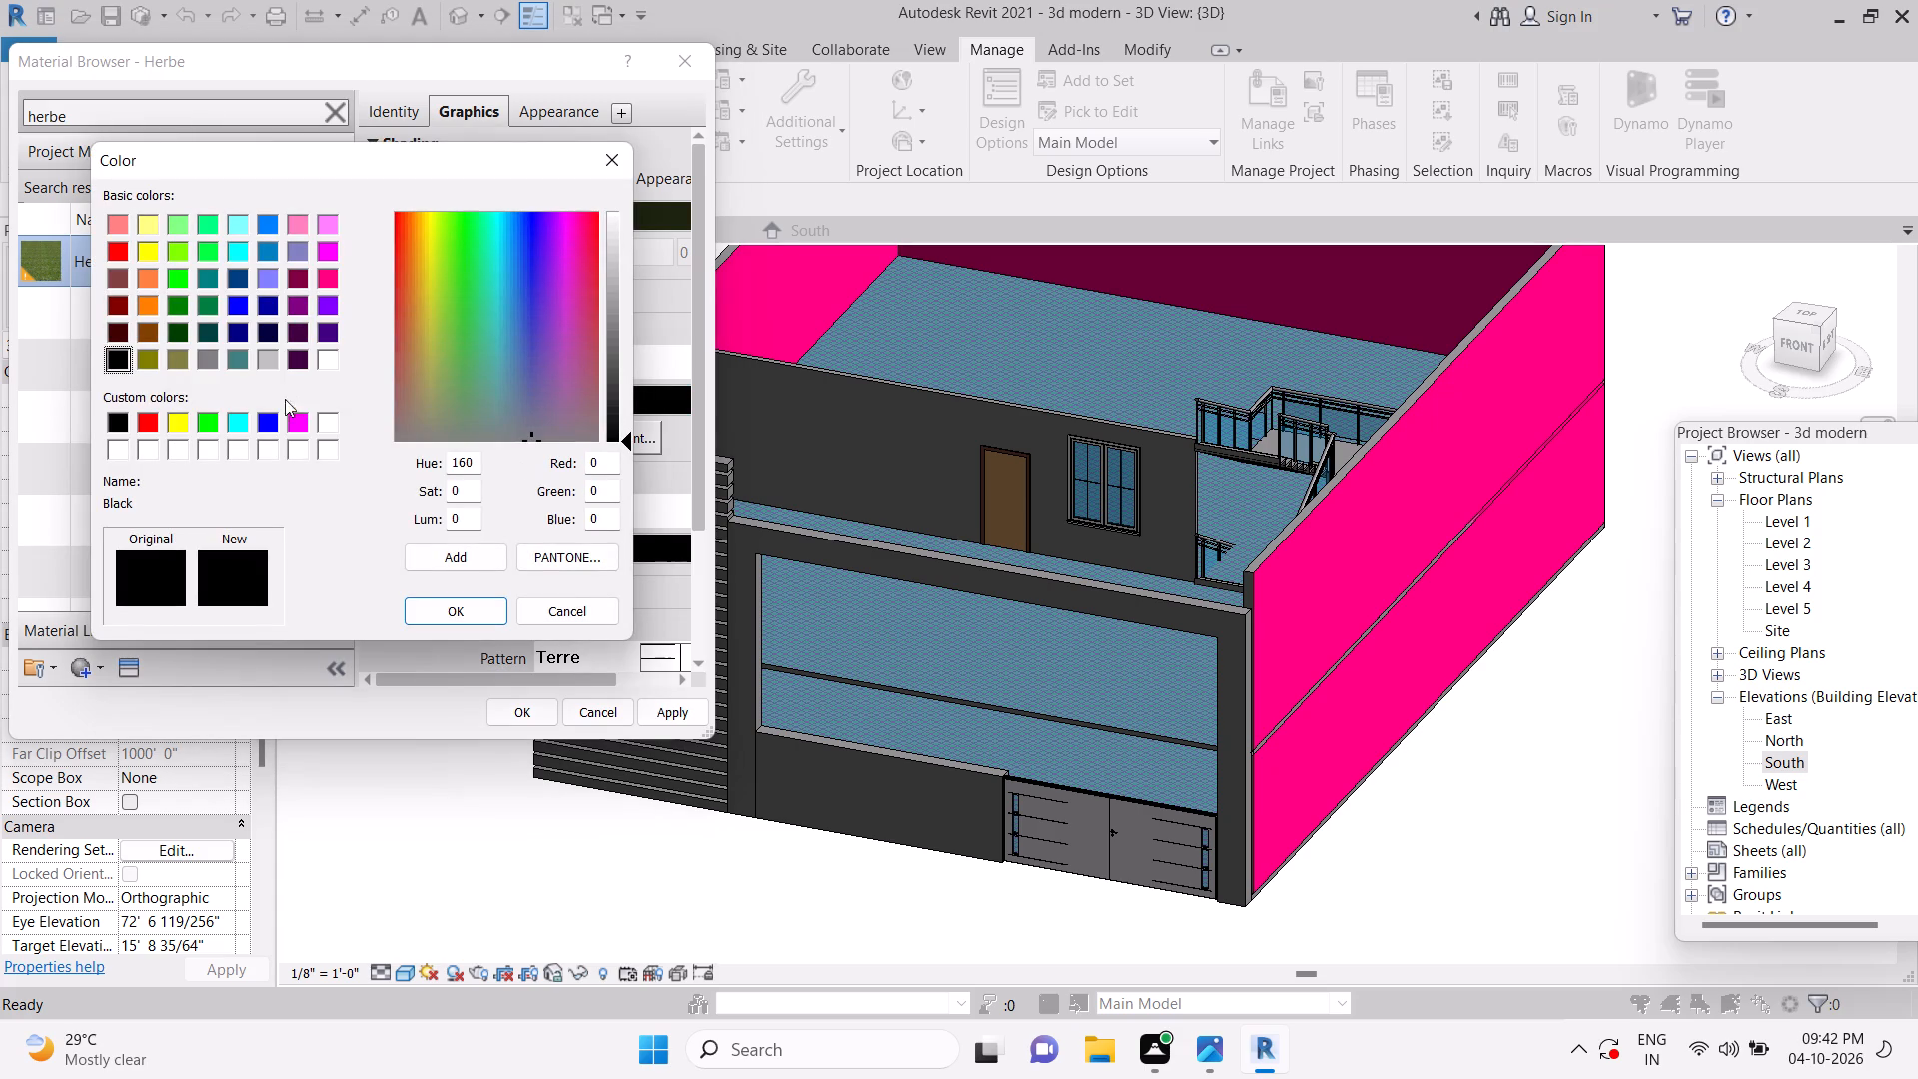
pyautogui.click(202, 414)
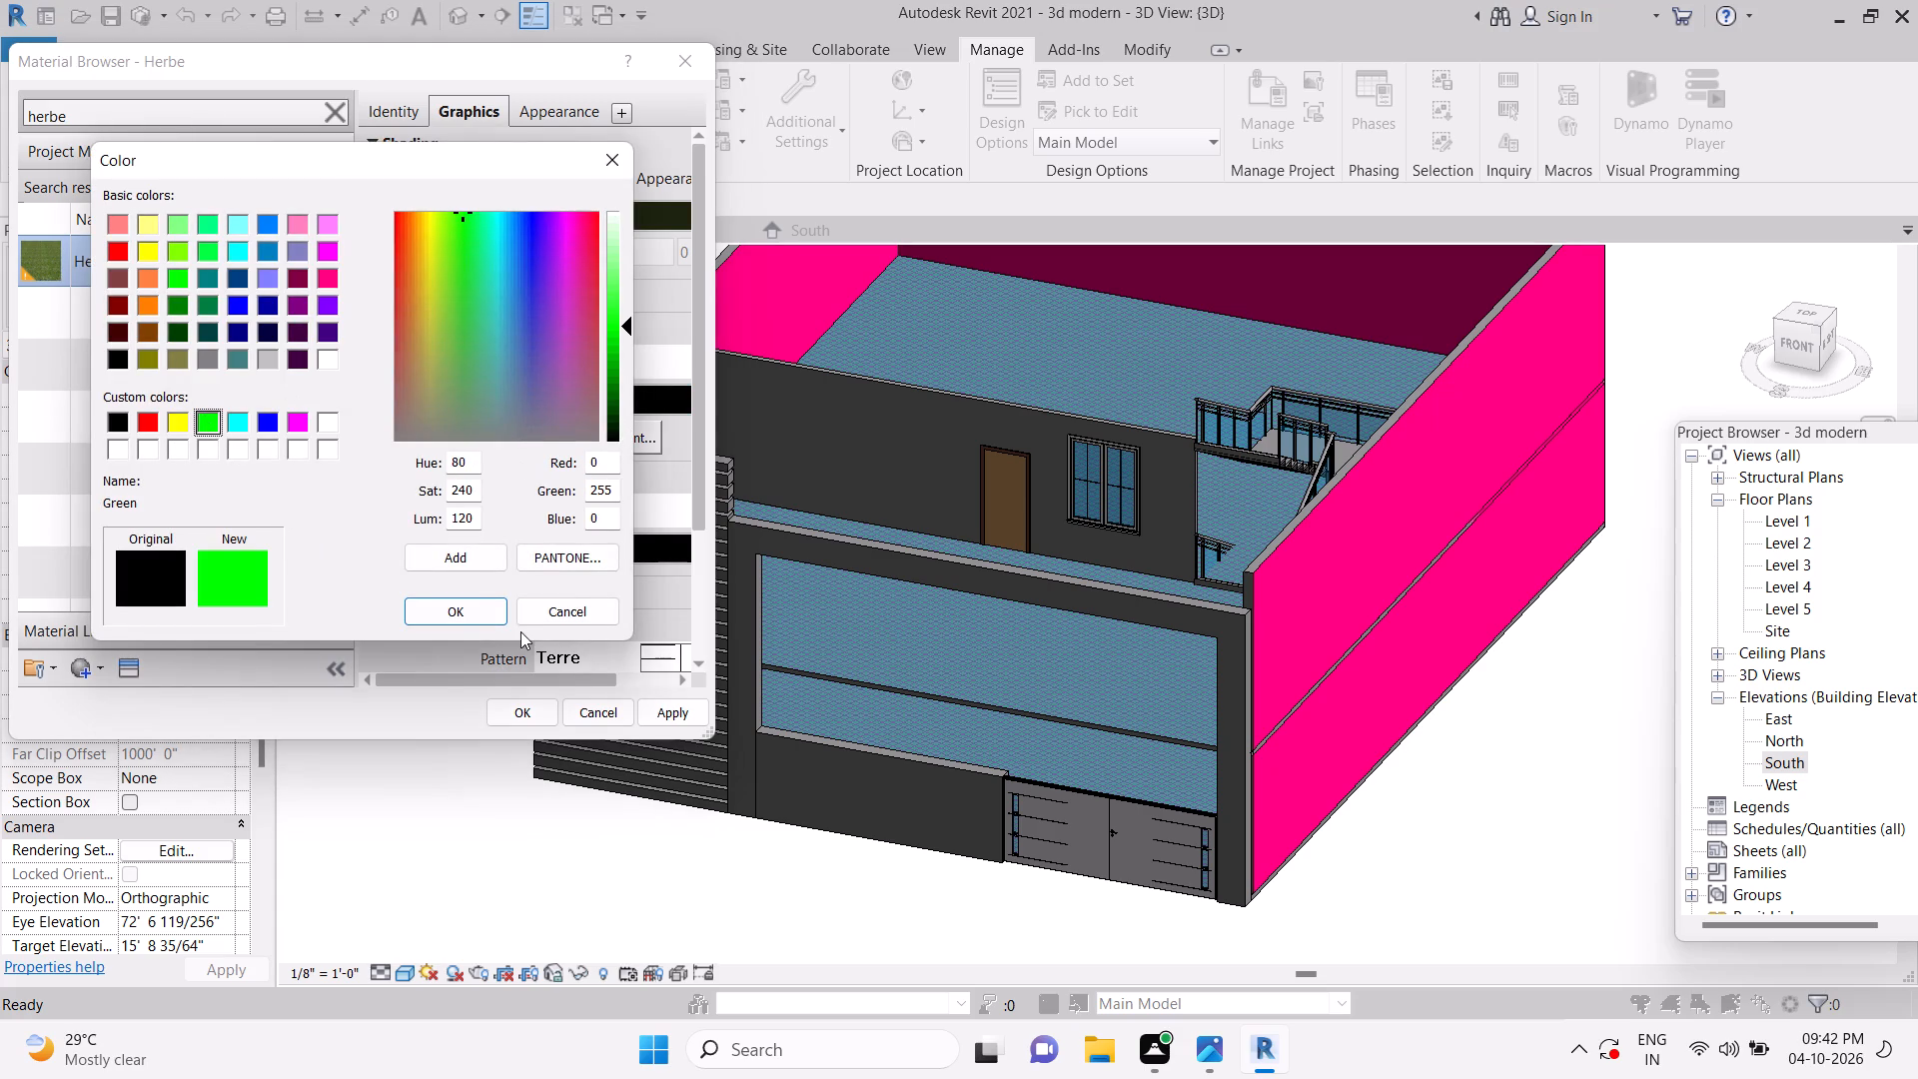
pyautogui.click(468, 606)
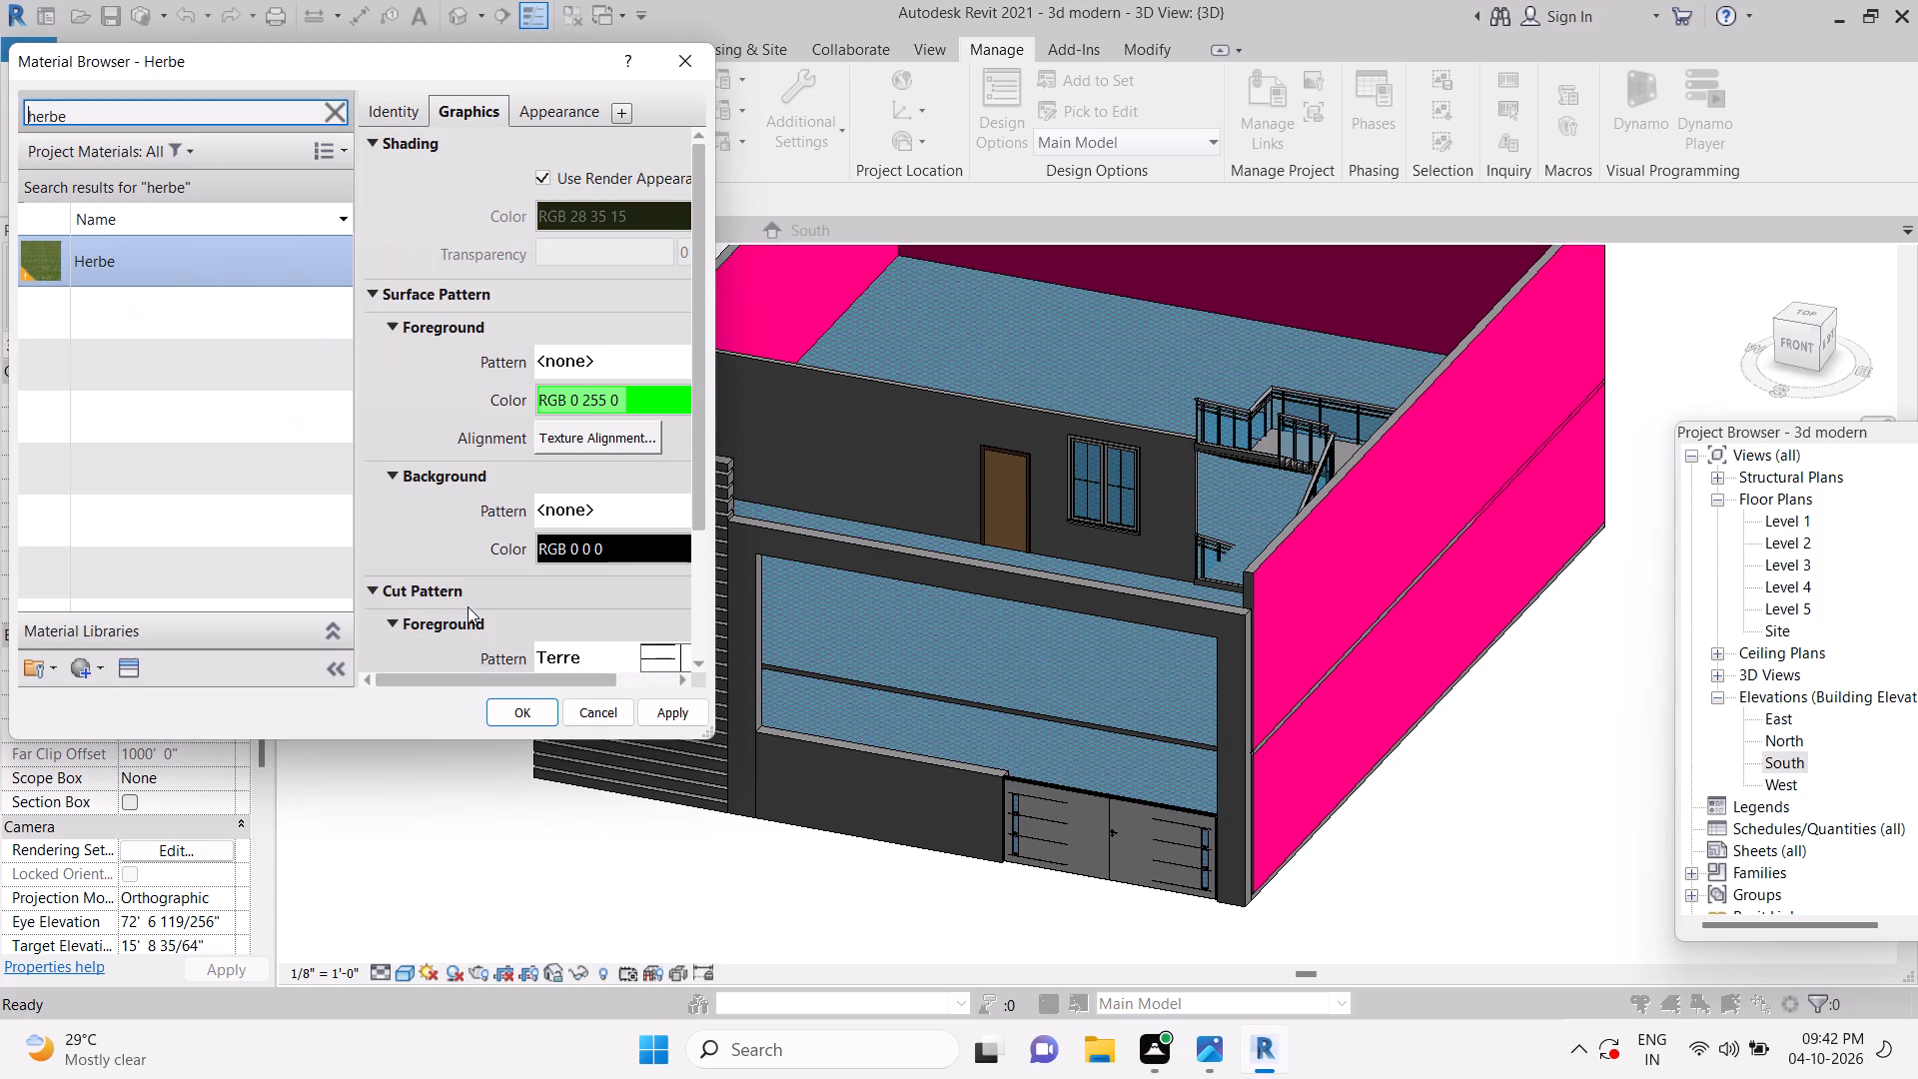
pyautogui.click(551, 216)
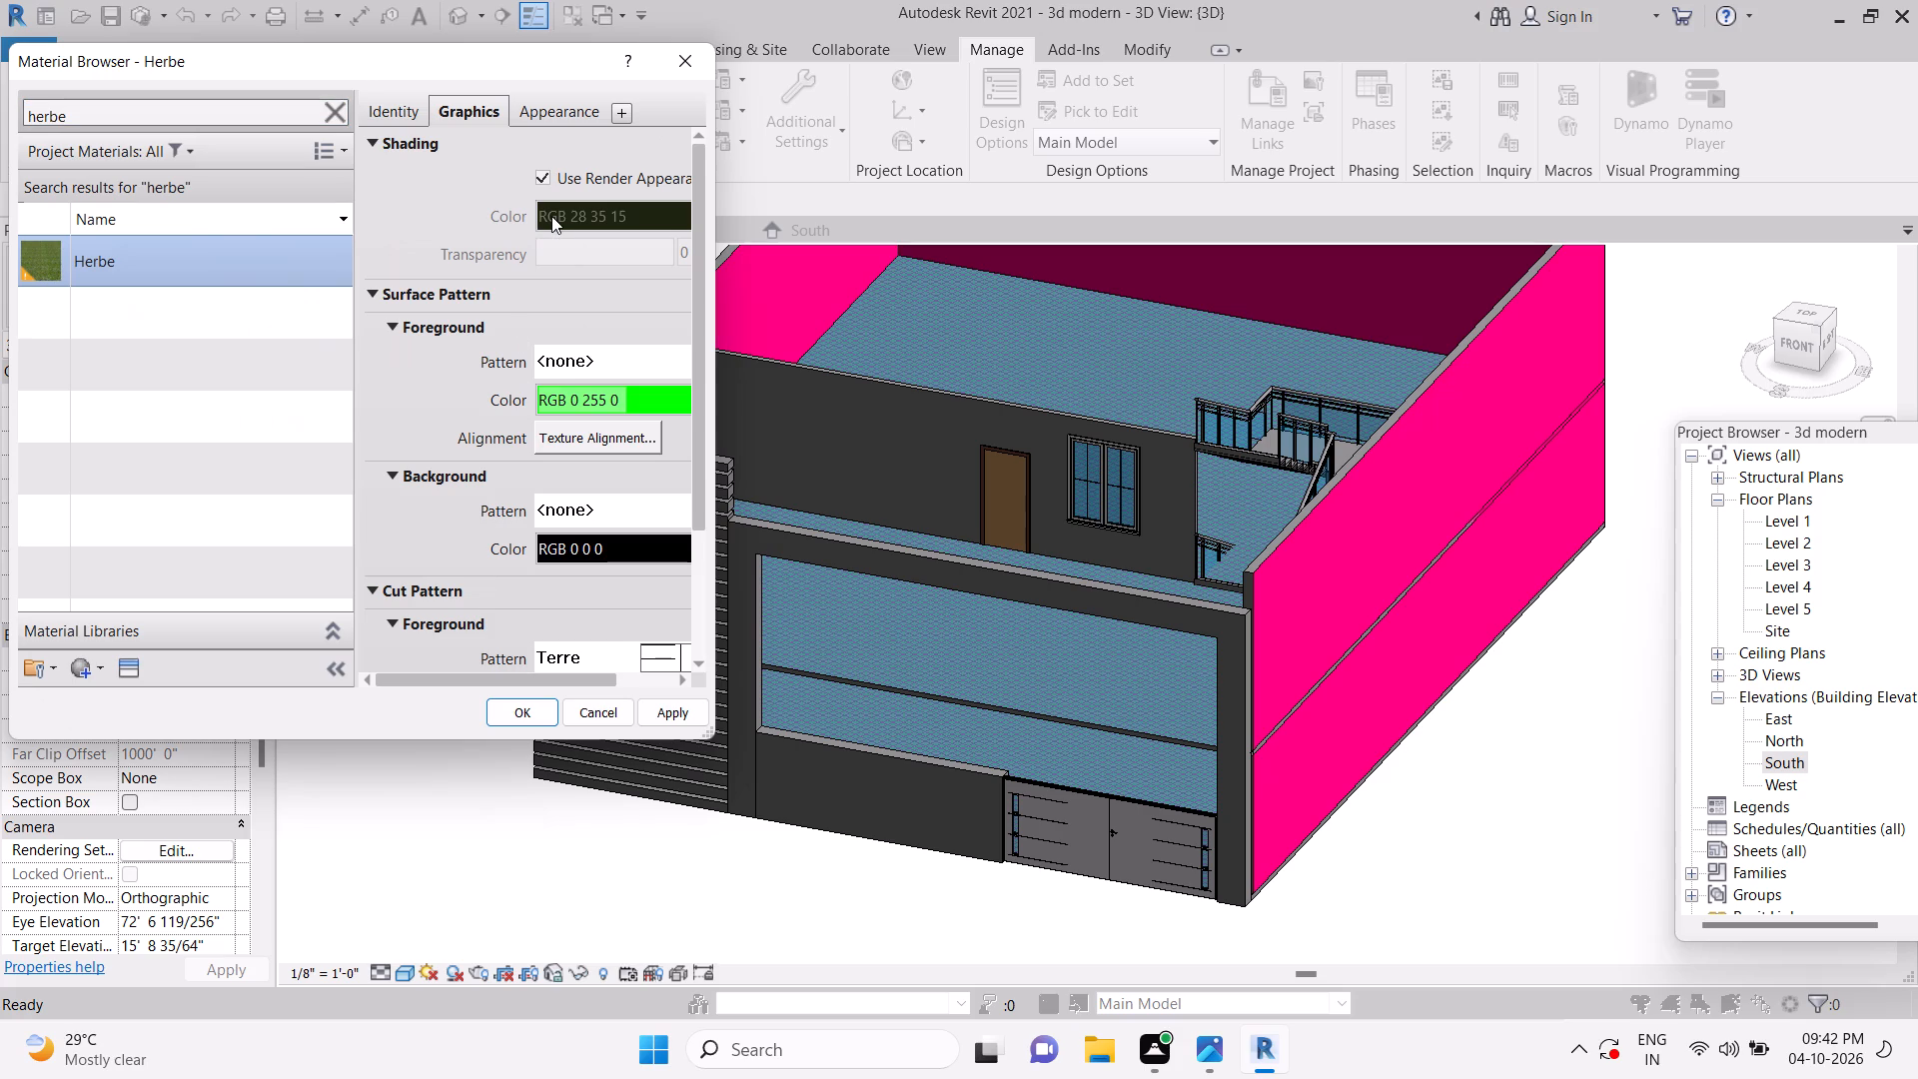
pyautogui.click(664, 717)
pyautogui.click(523, 706)
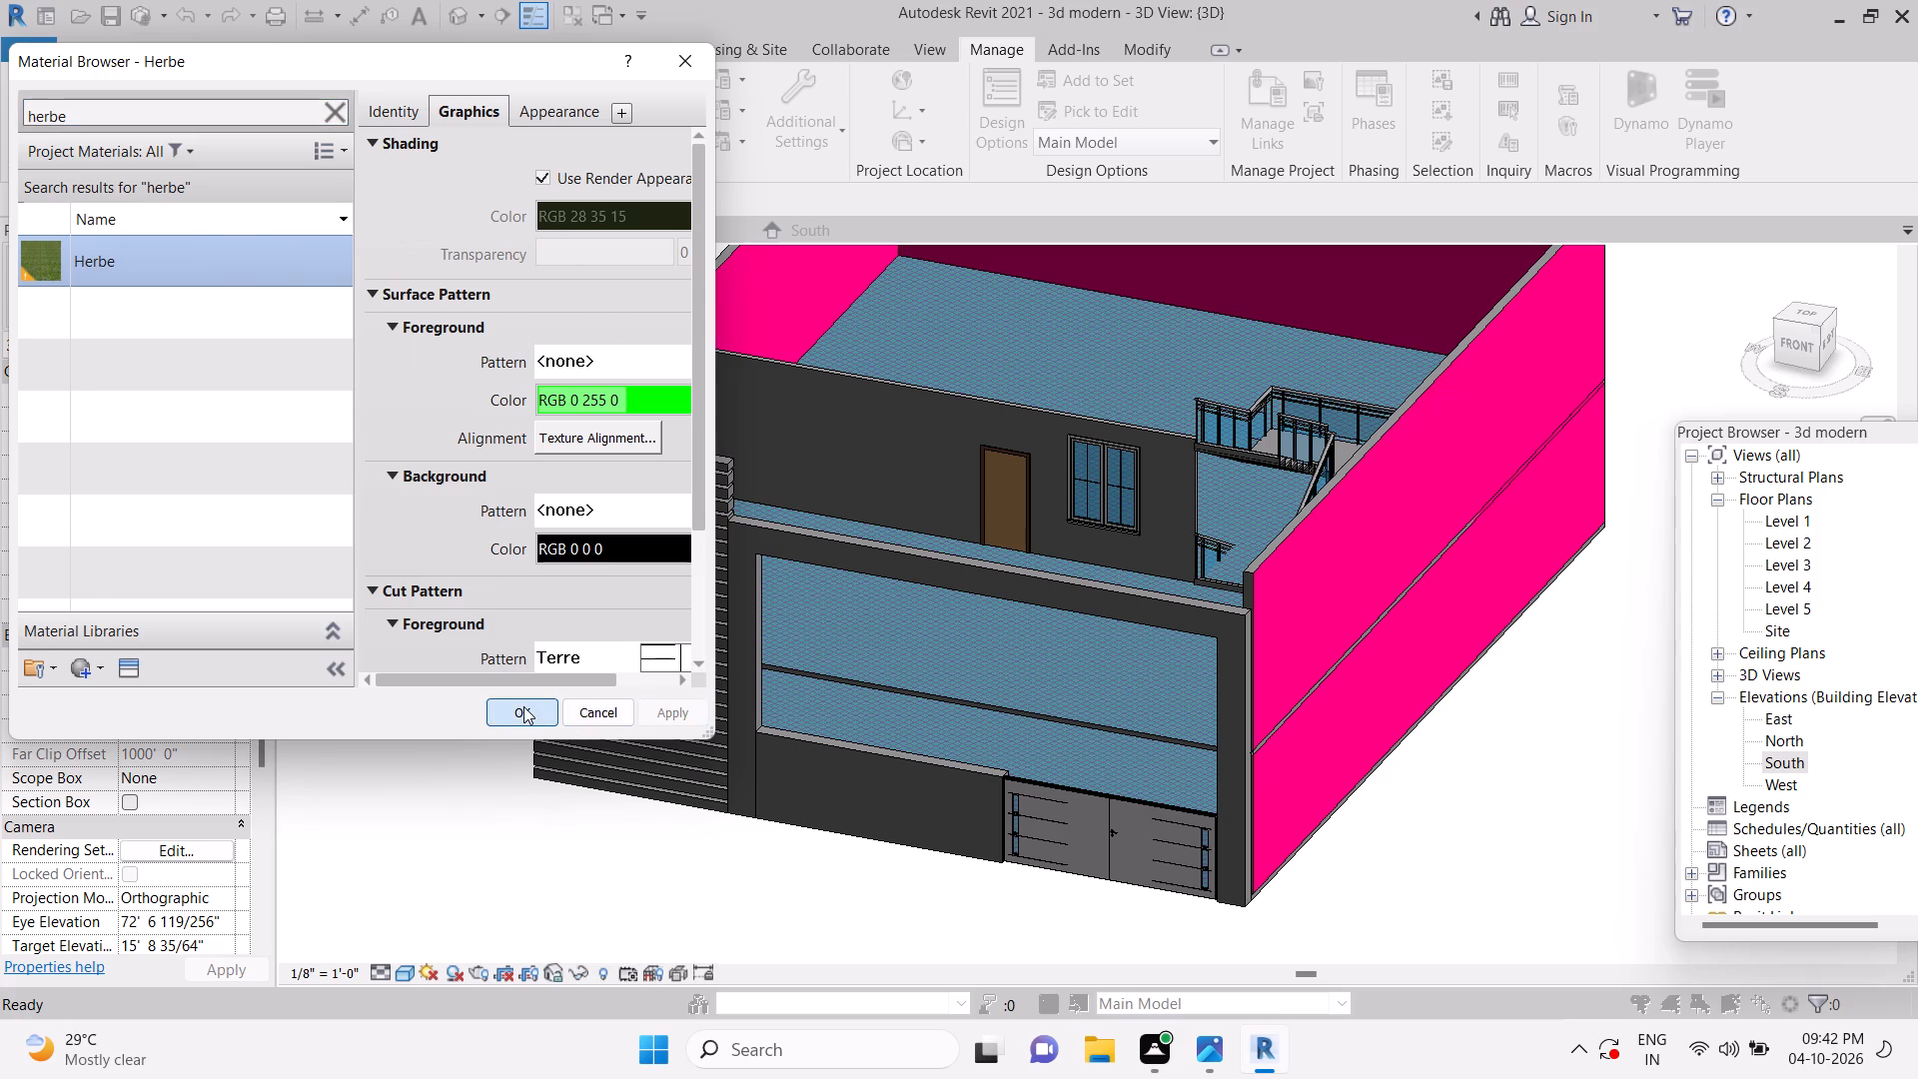
pyautogui.click(787, 702)
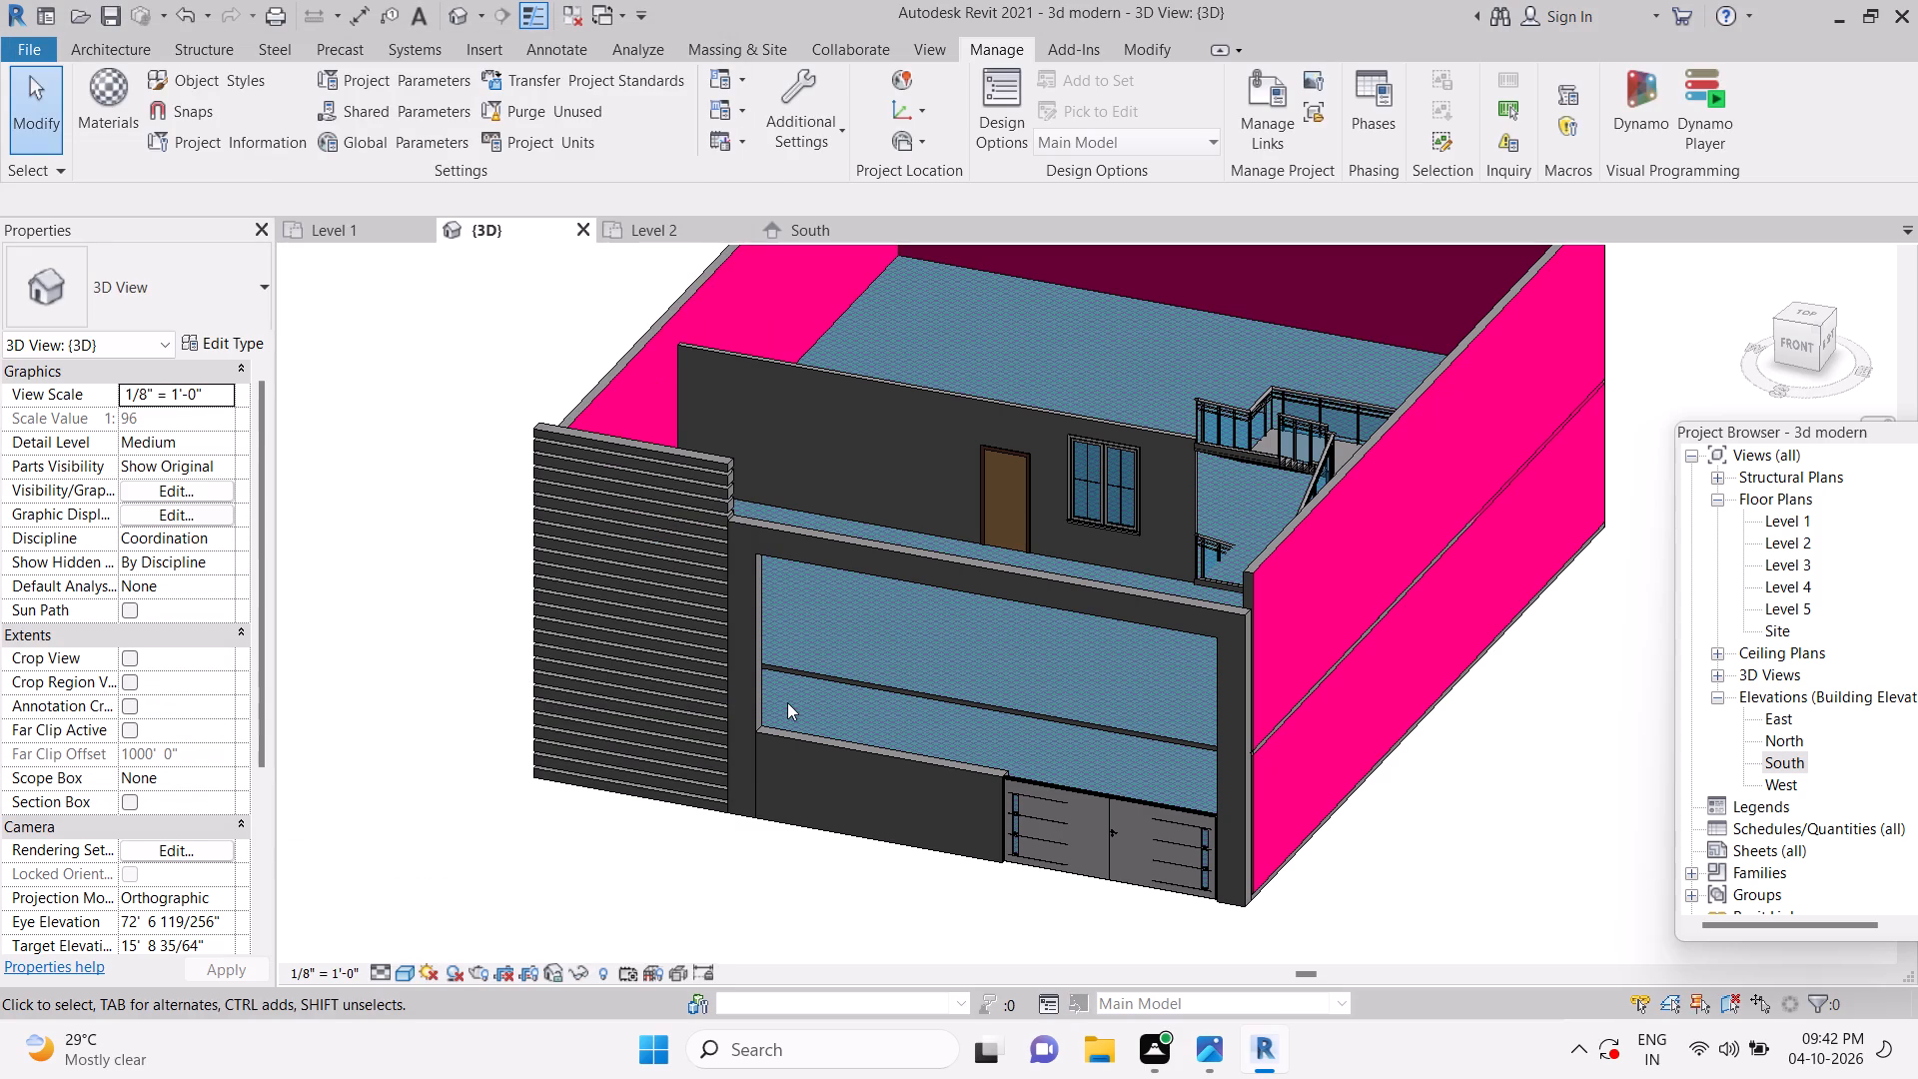
pyautogui.click(787, 702)
pyautogui.doubleClick(823, 713)
# Reopen the project materials and check the Herbe material's generic appearance color.
pyautogui.click(107, 105)
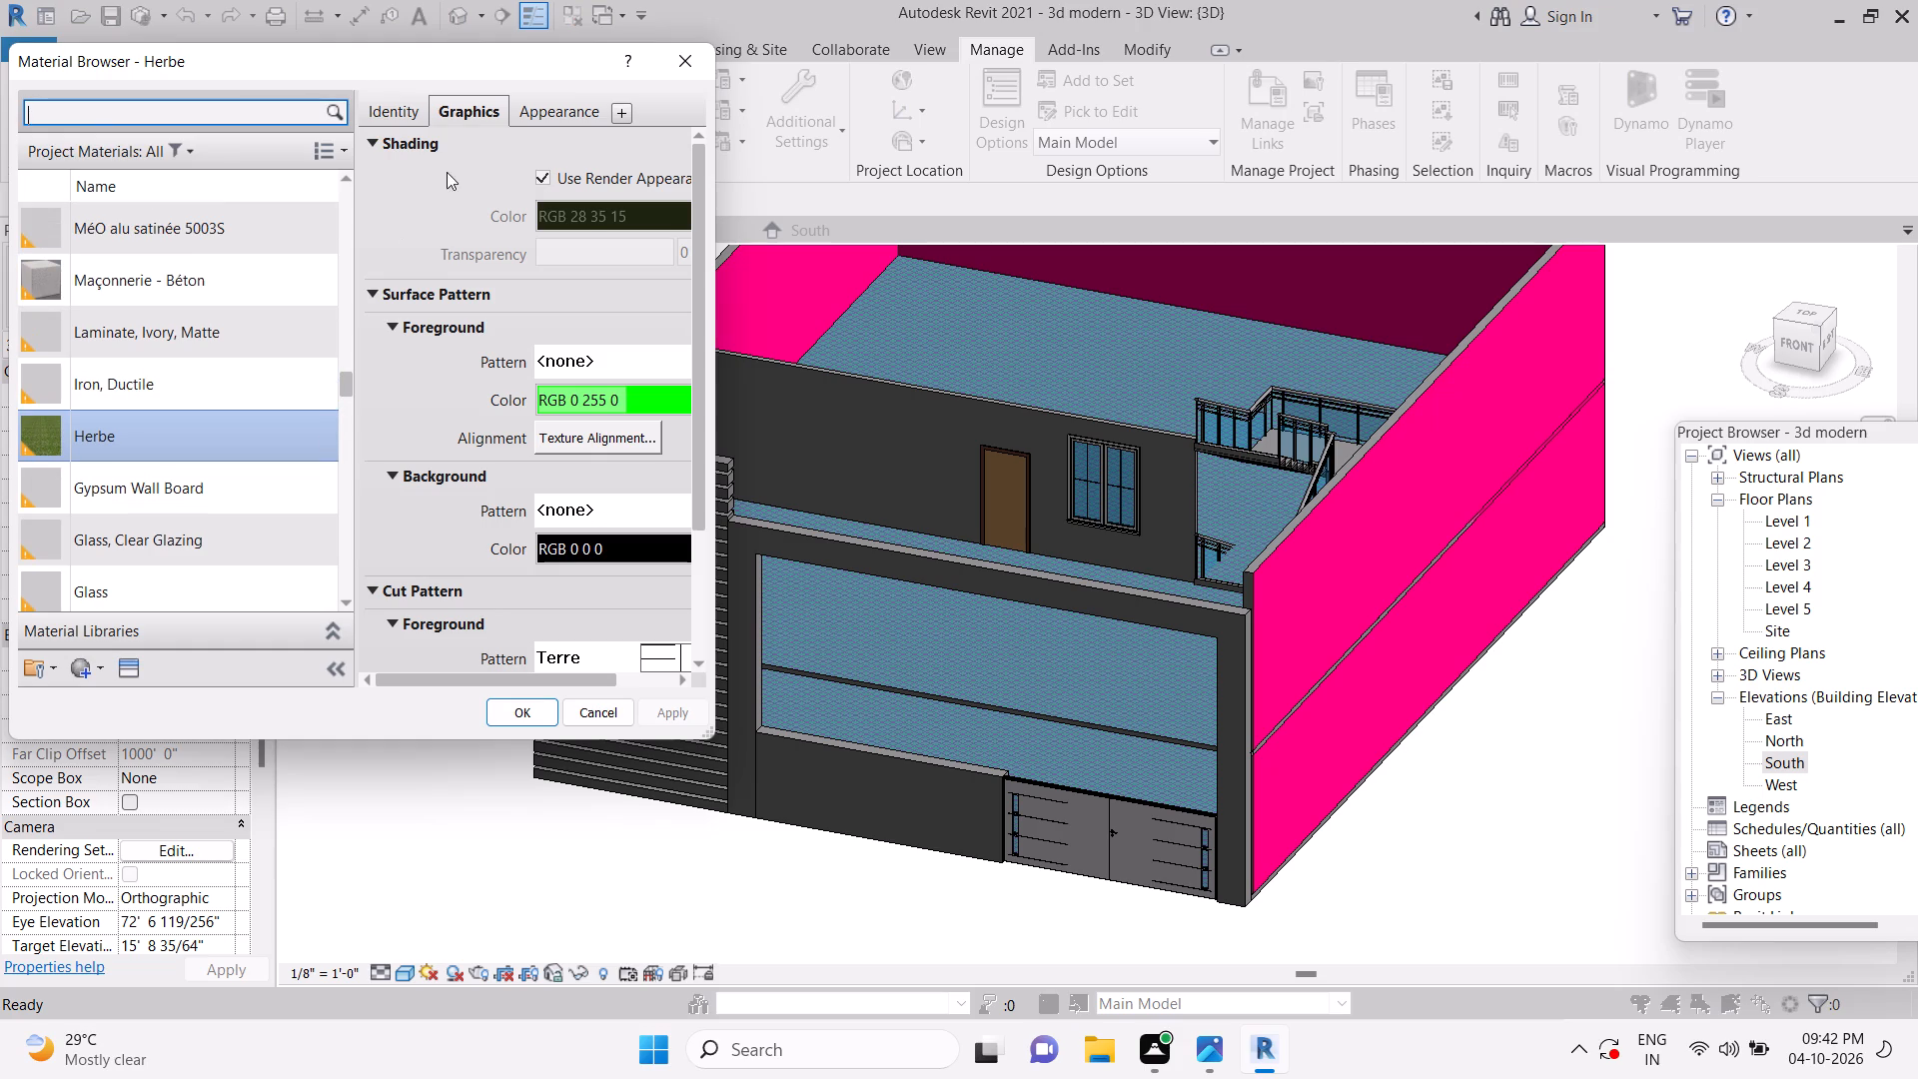
pyautogui.click(550, 118)
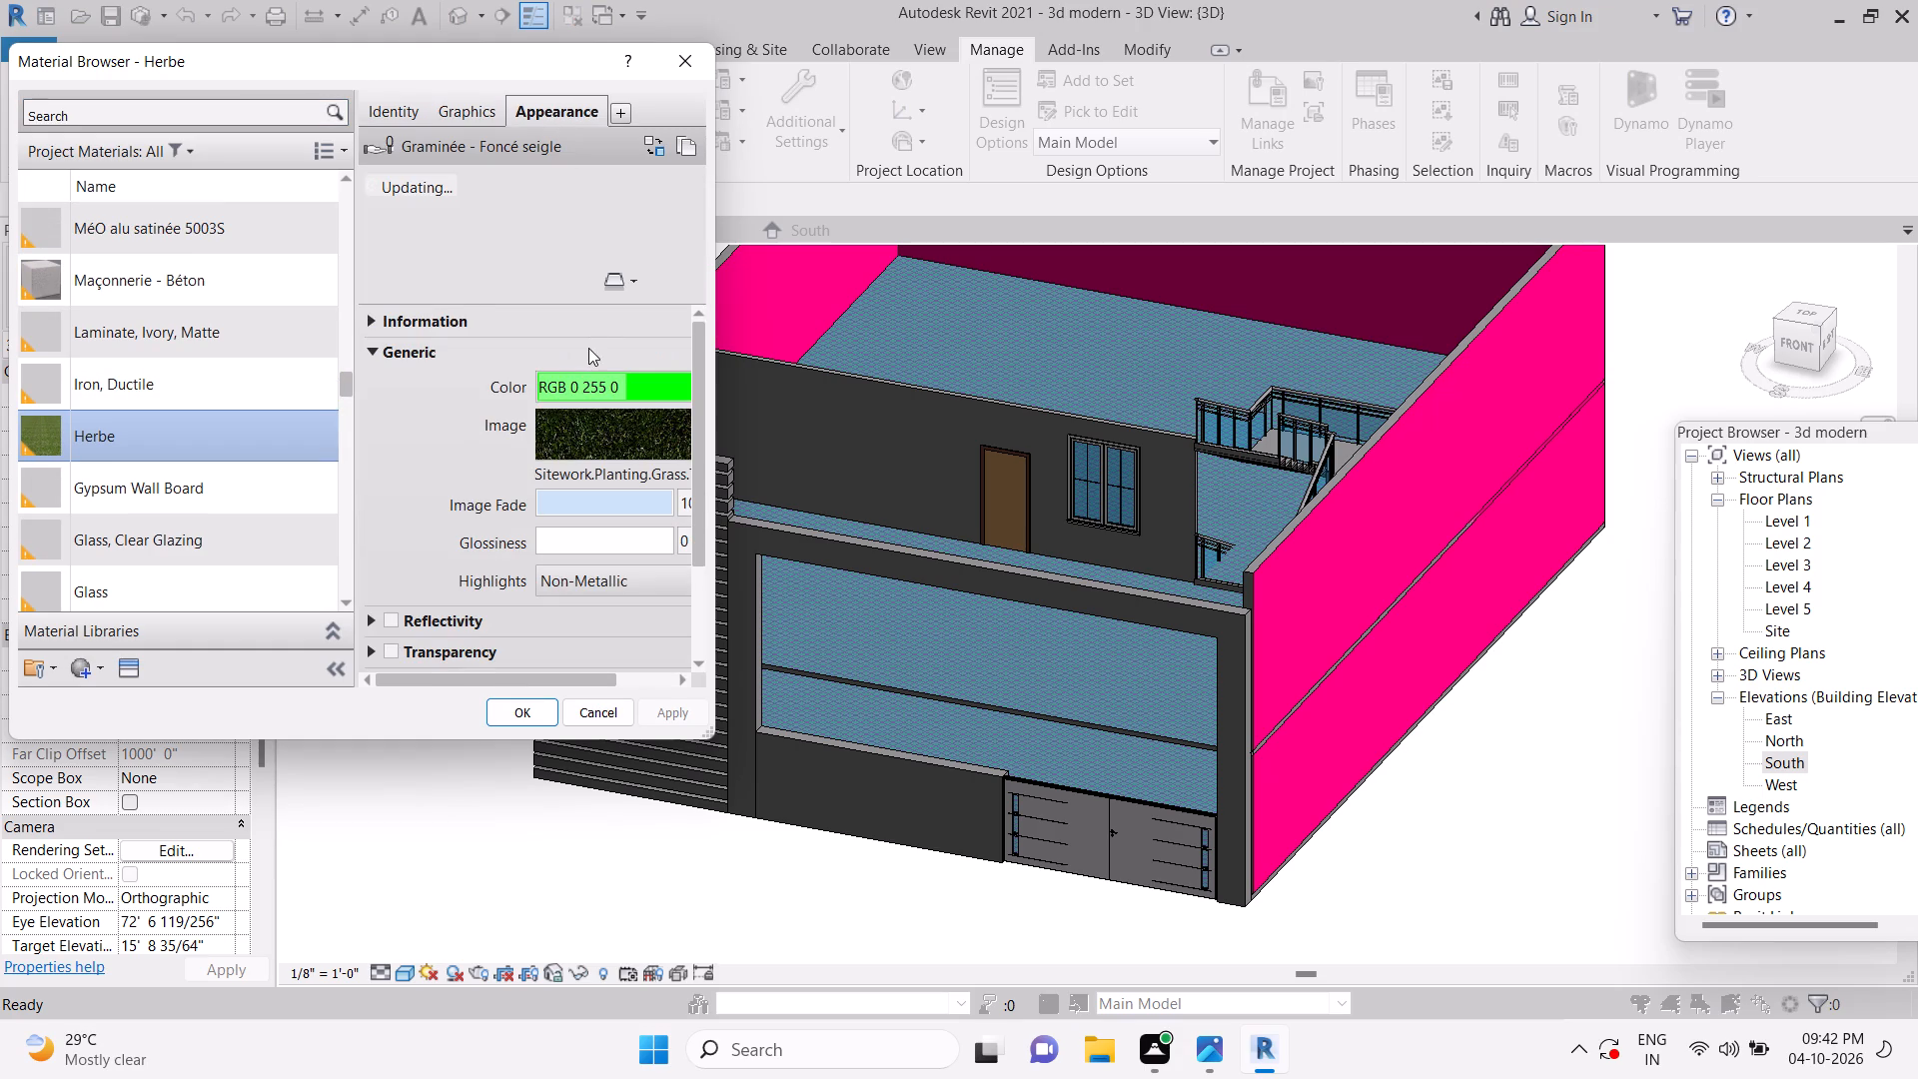
pyautogui.click(600, 383)
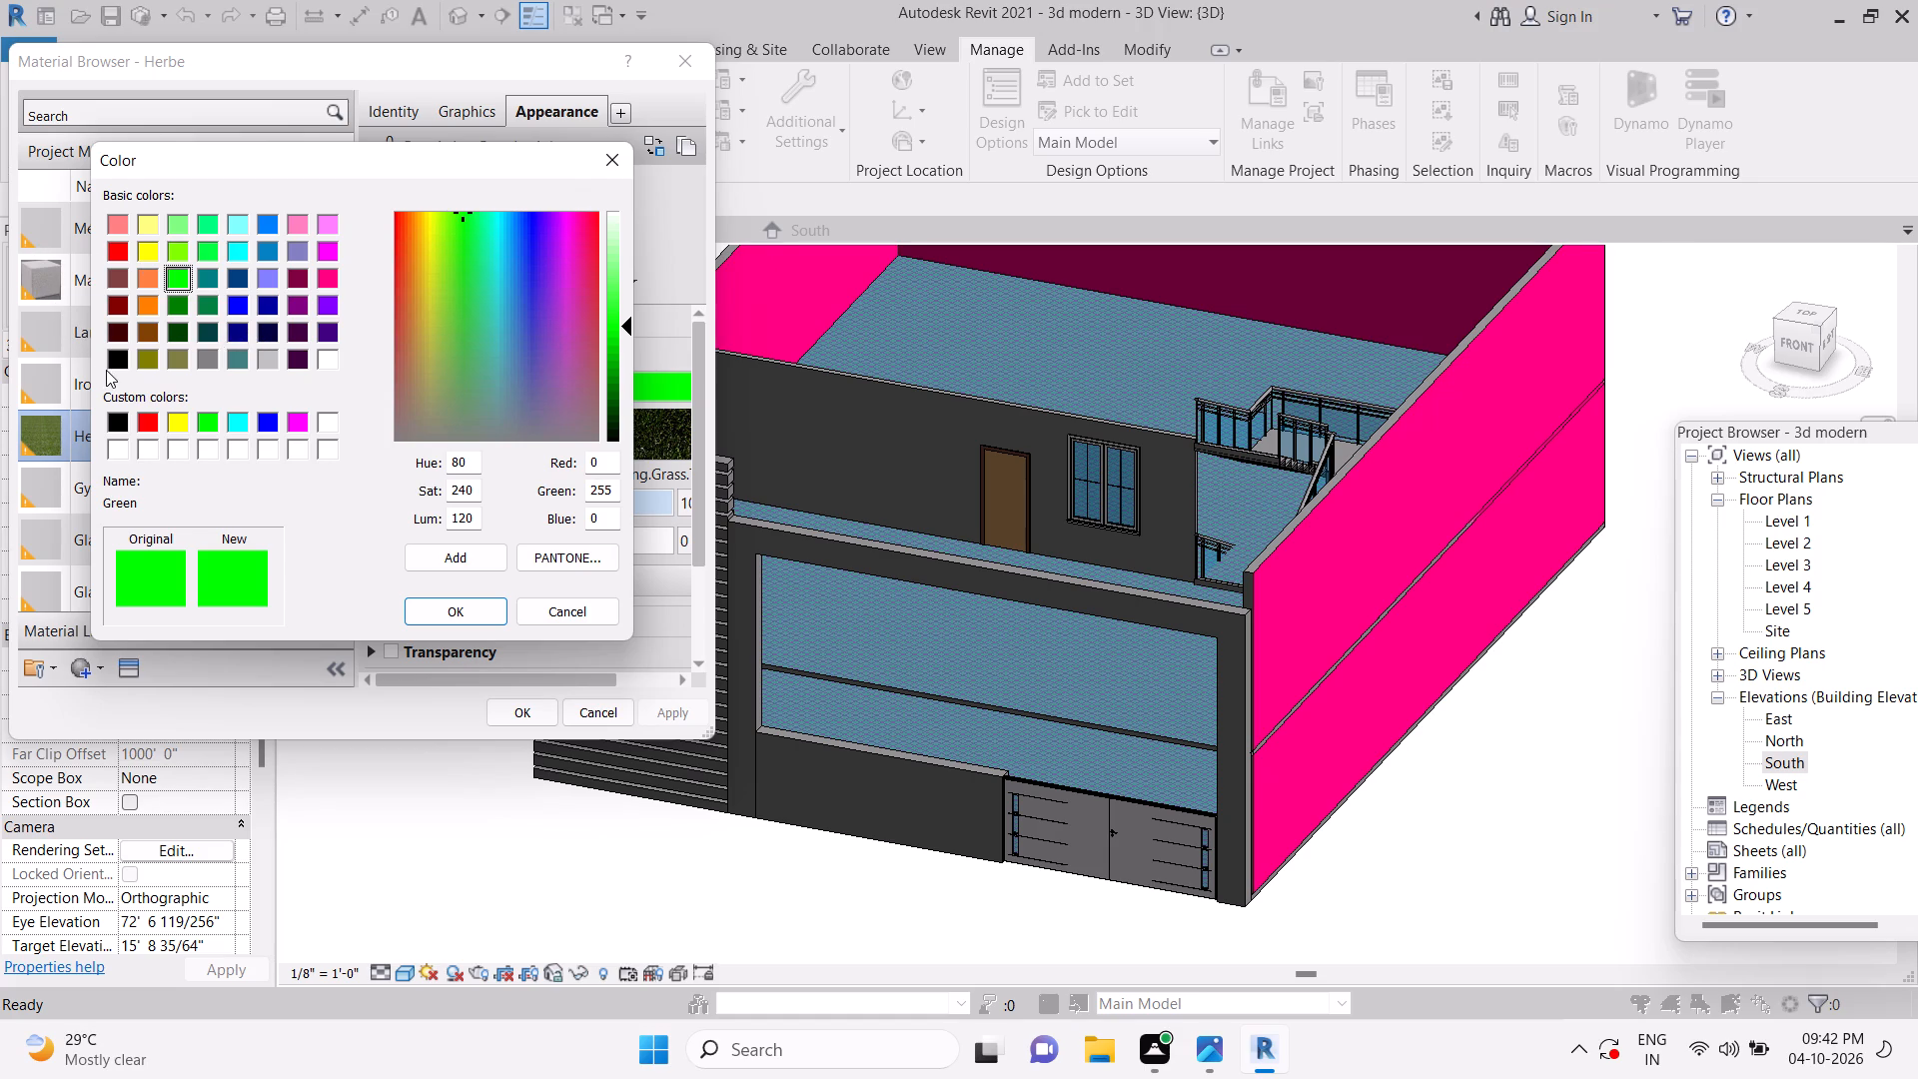
pyautogui.click(462, 616)
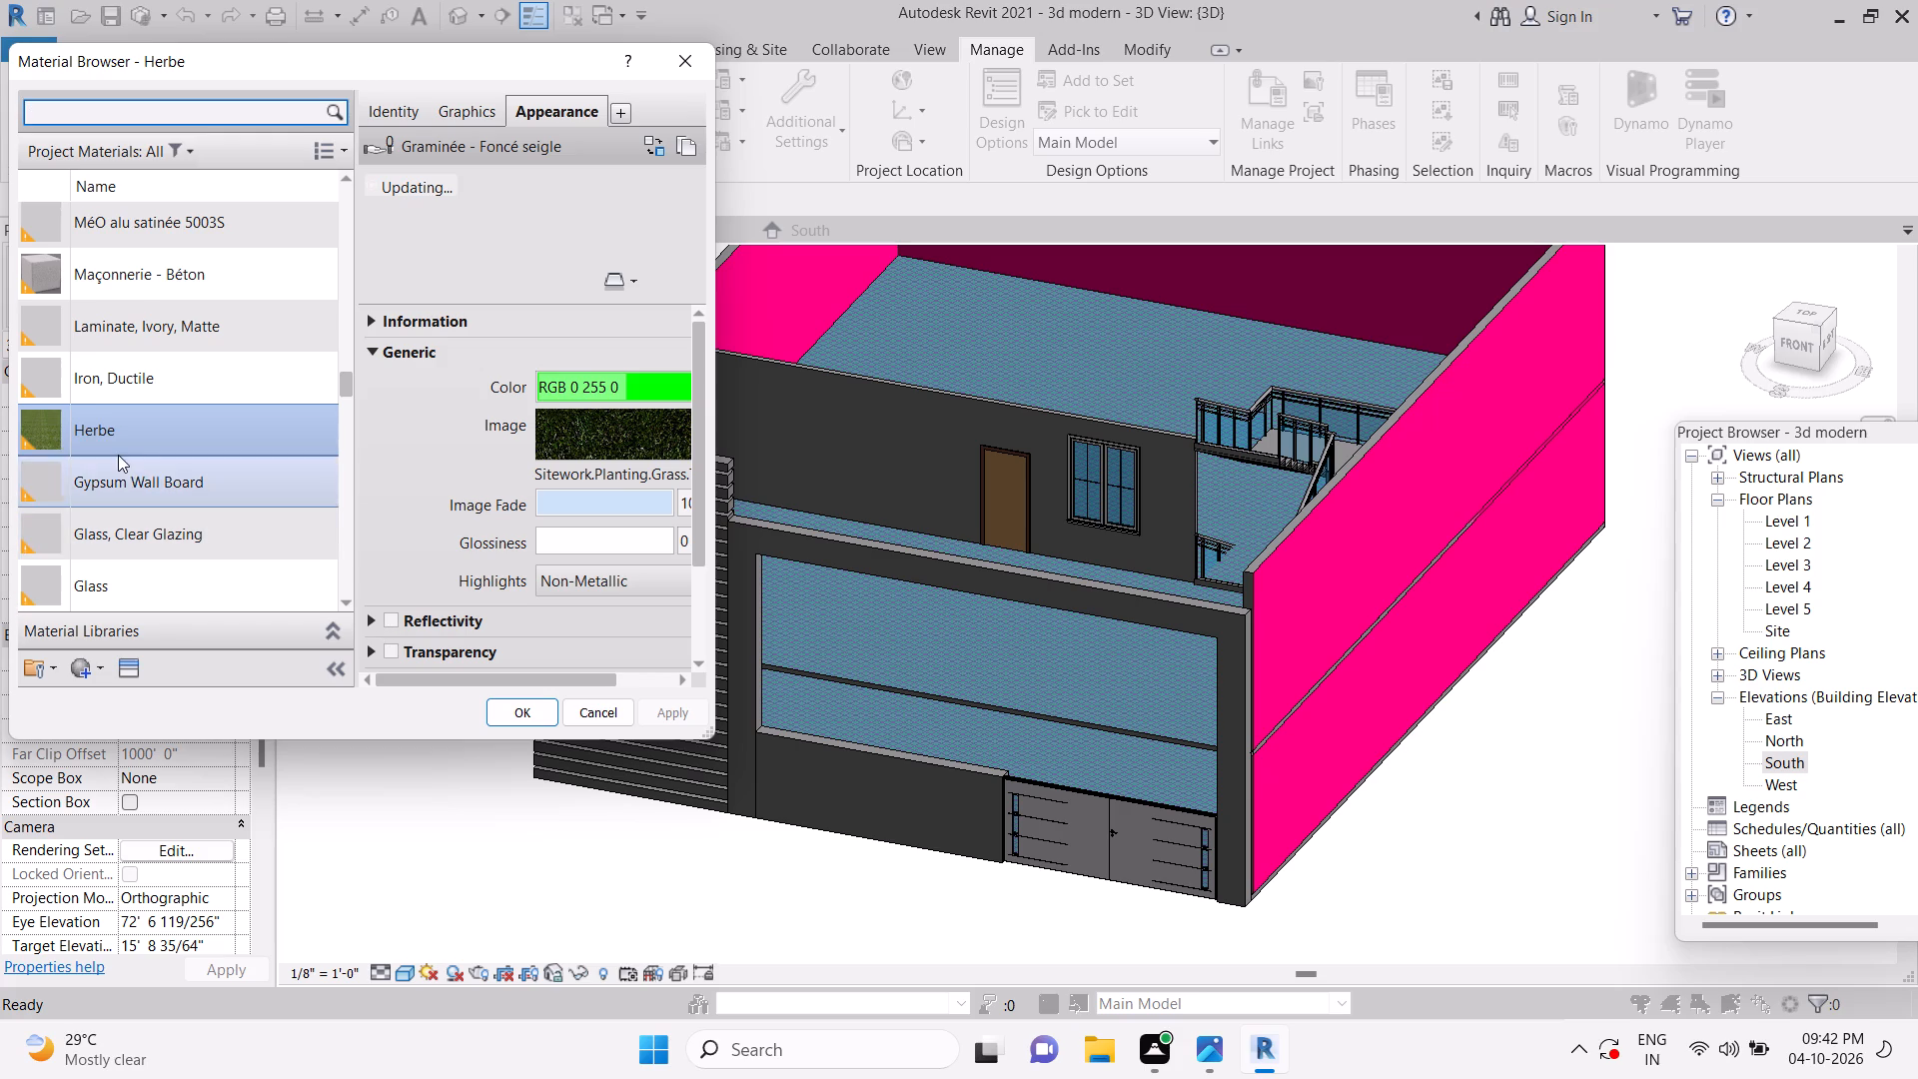
# Look through the project materials list for another material to edit.
pyautogui.scroll(-2, 185, 459)
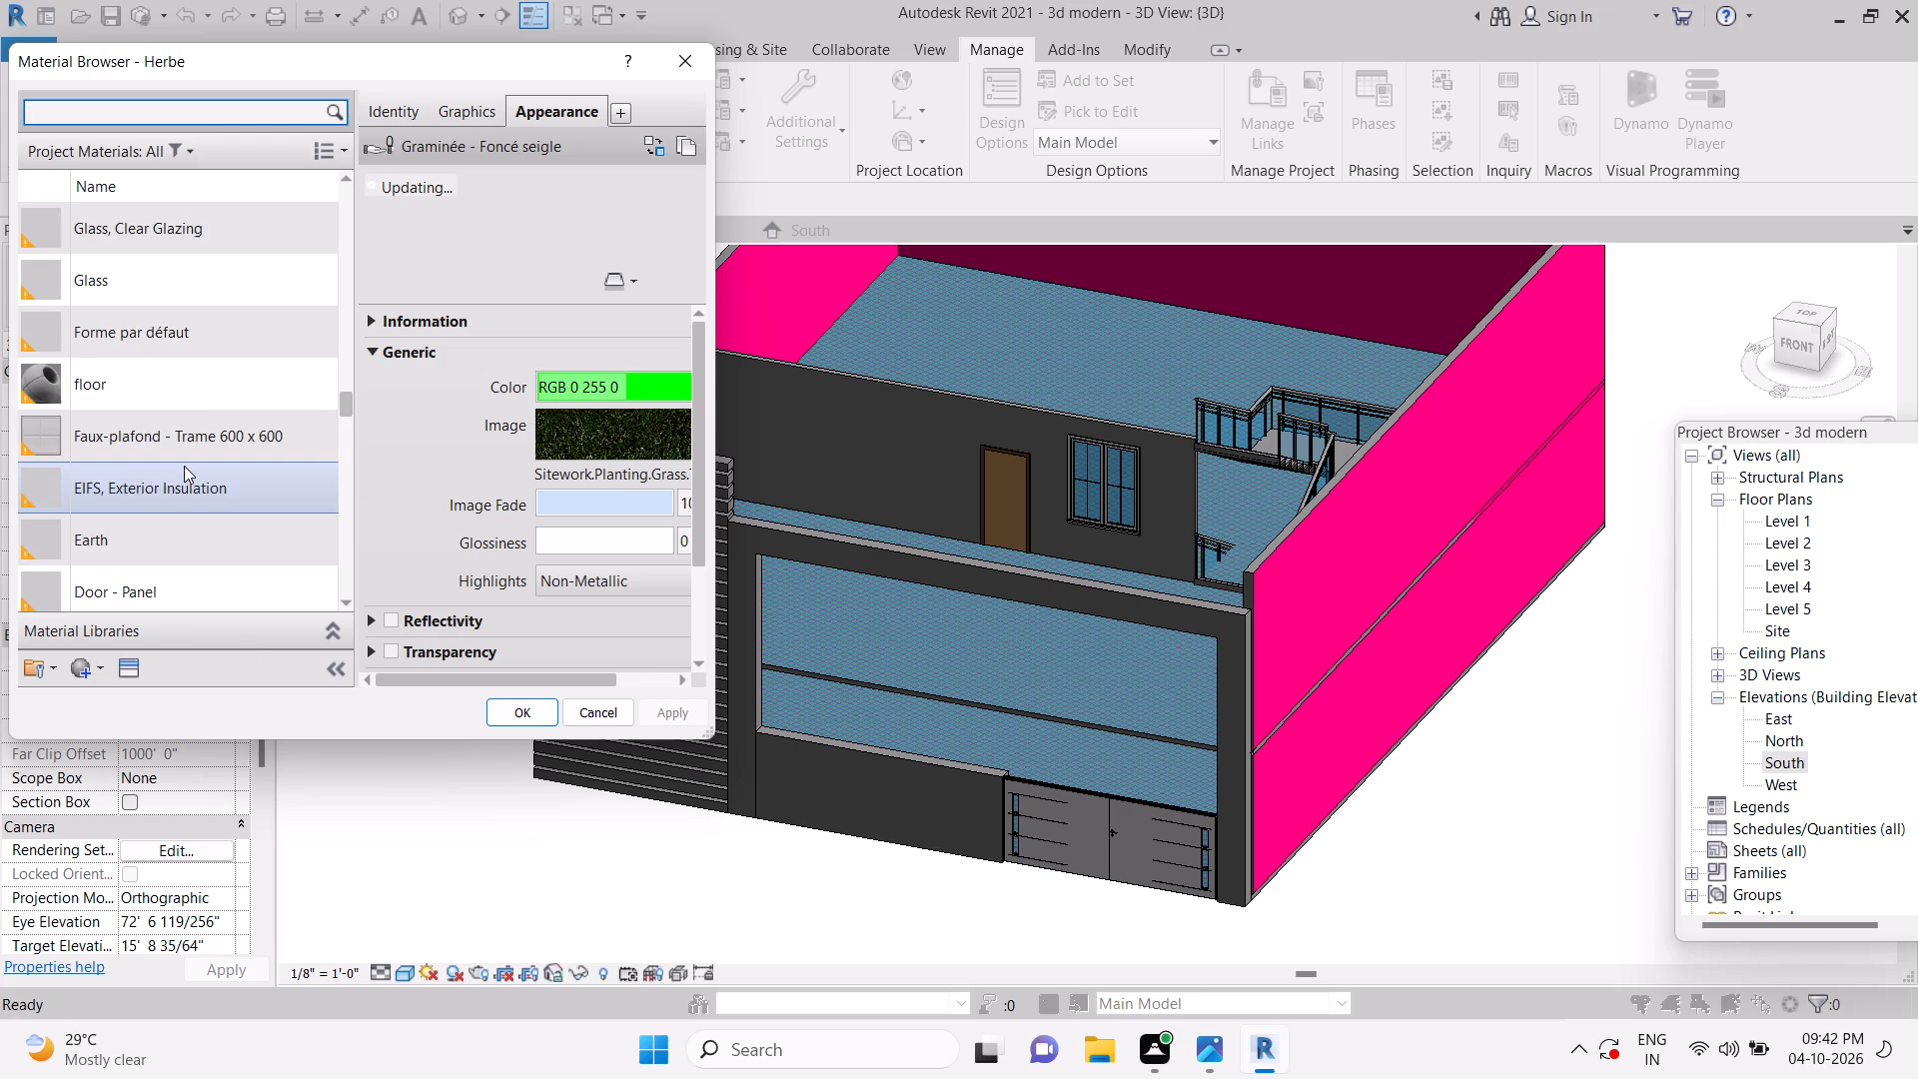
pyautogui.scroll(10, 184, 466)
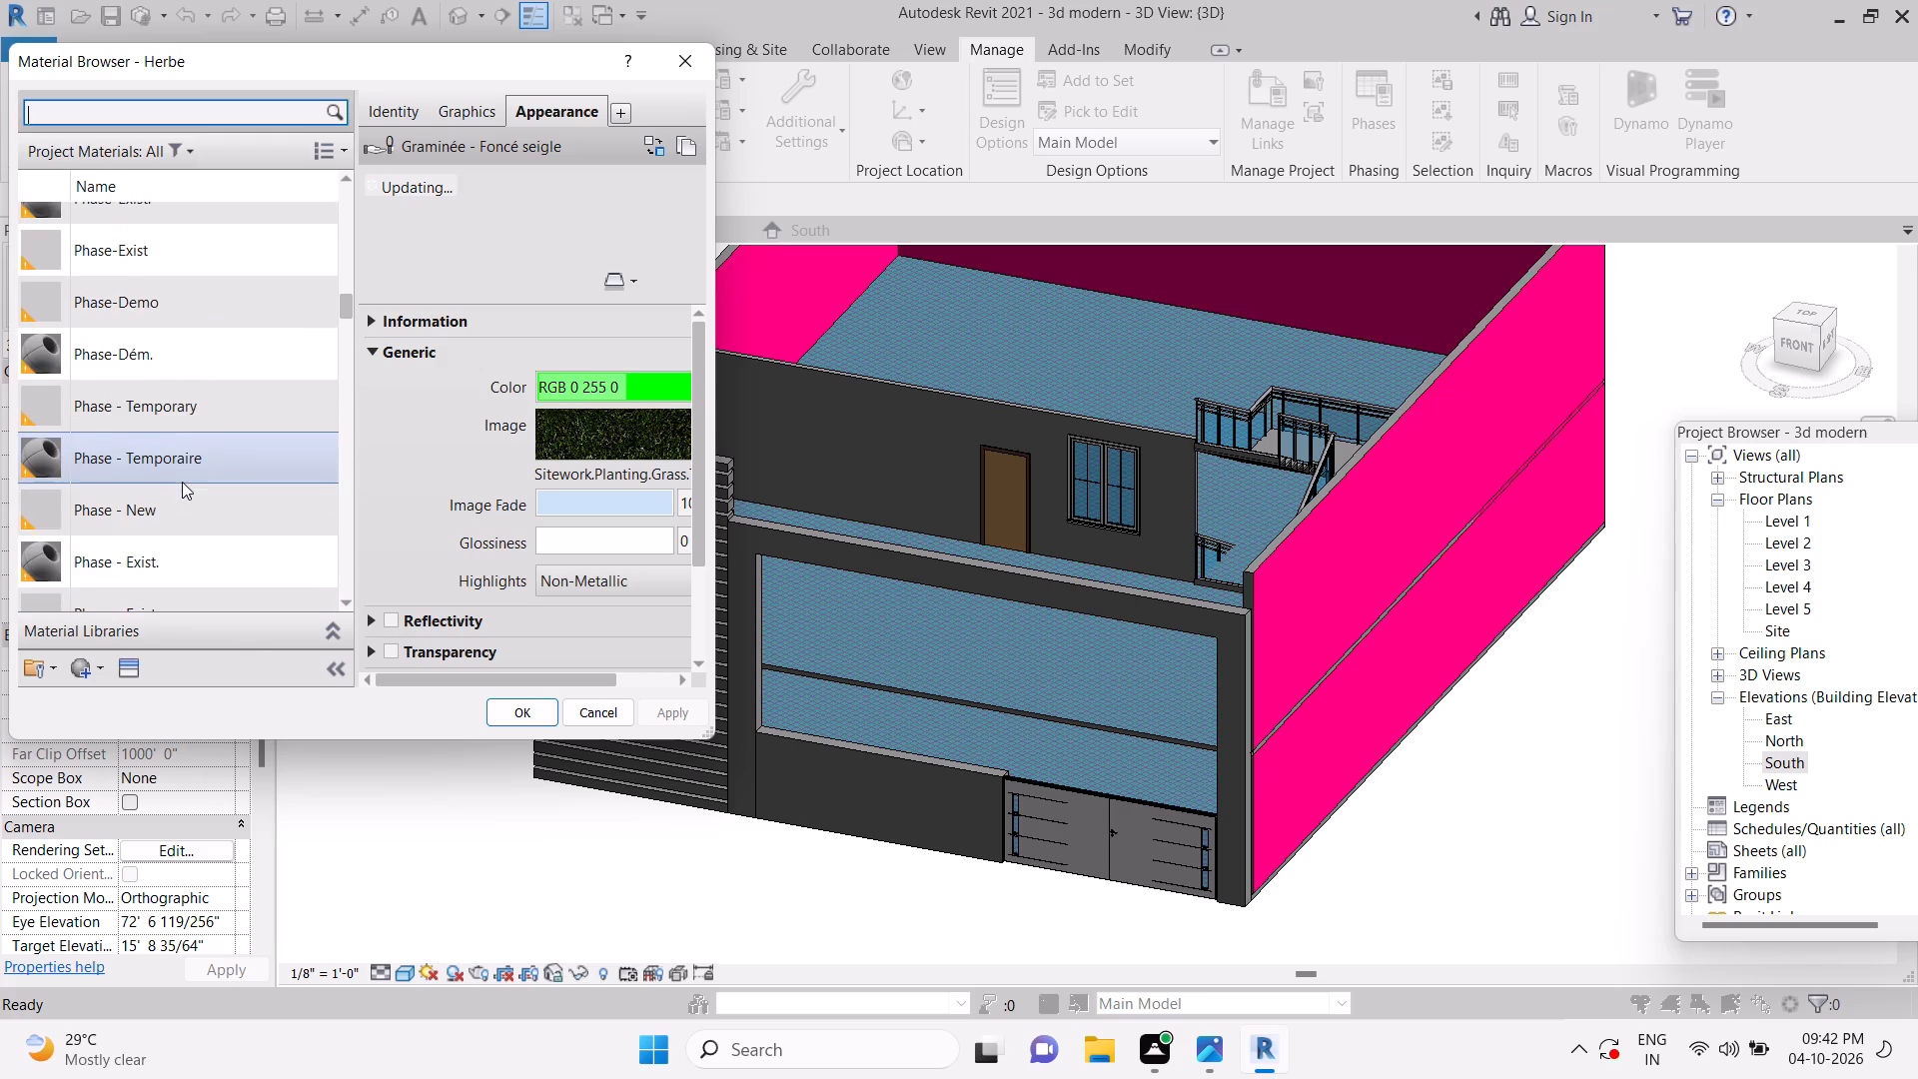
pyautogui.scroll(10, 182, 482)
pyautogui.scroll(-4, 182, 483)
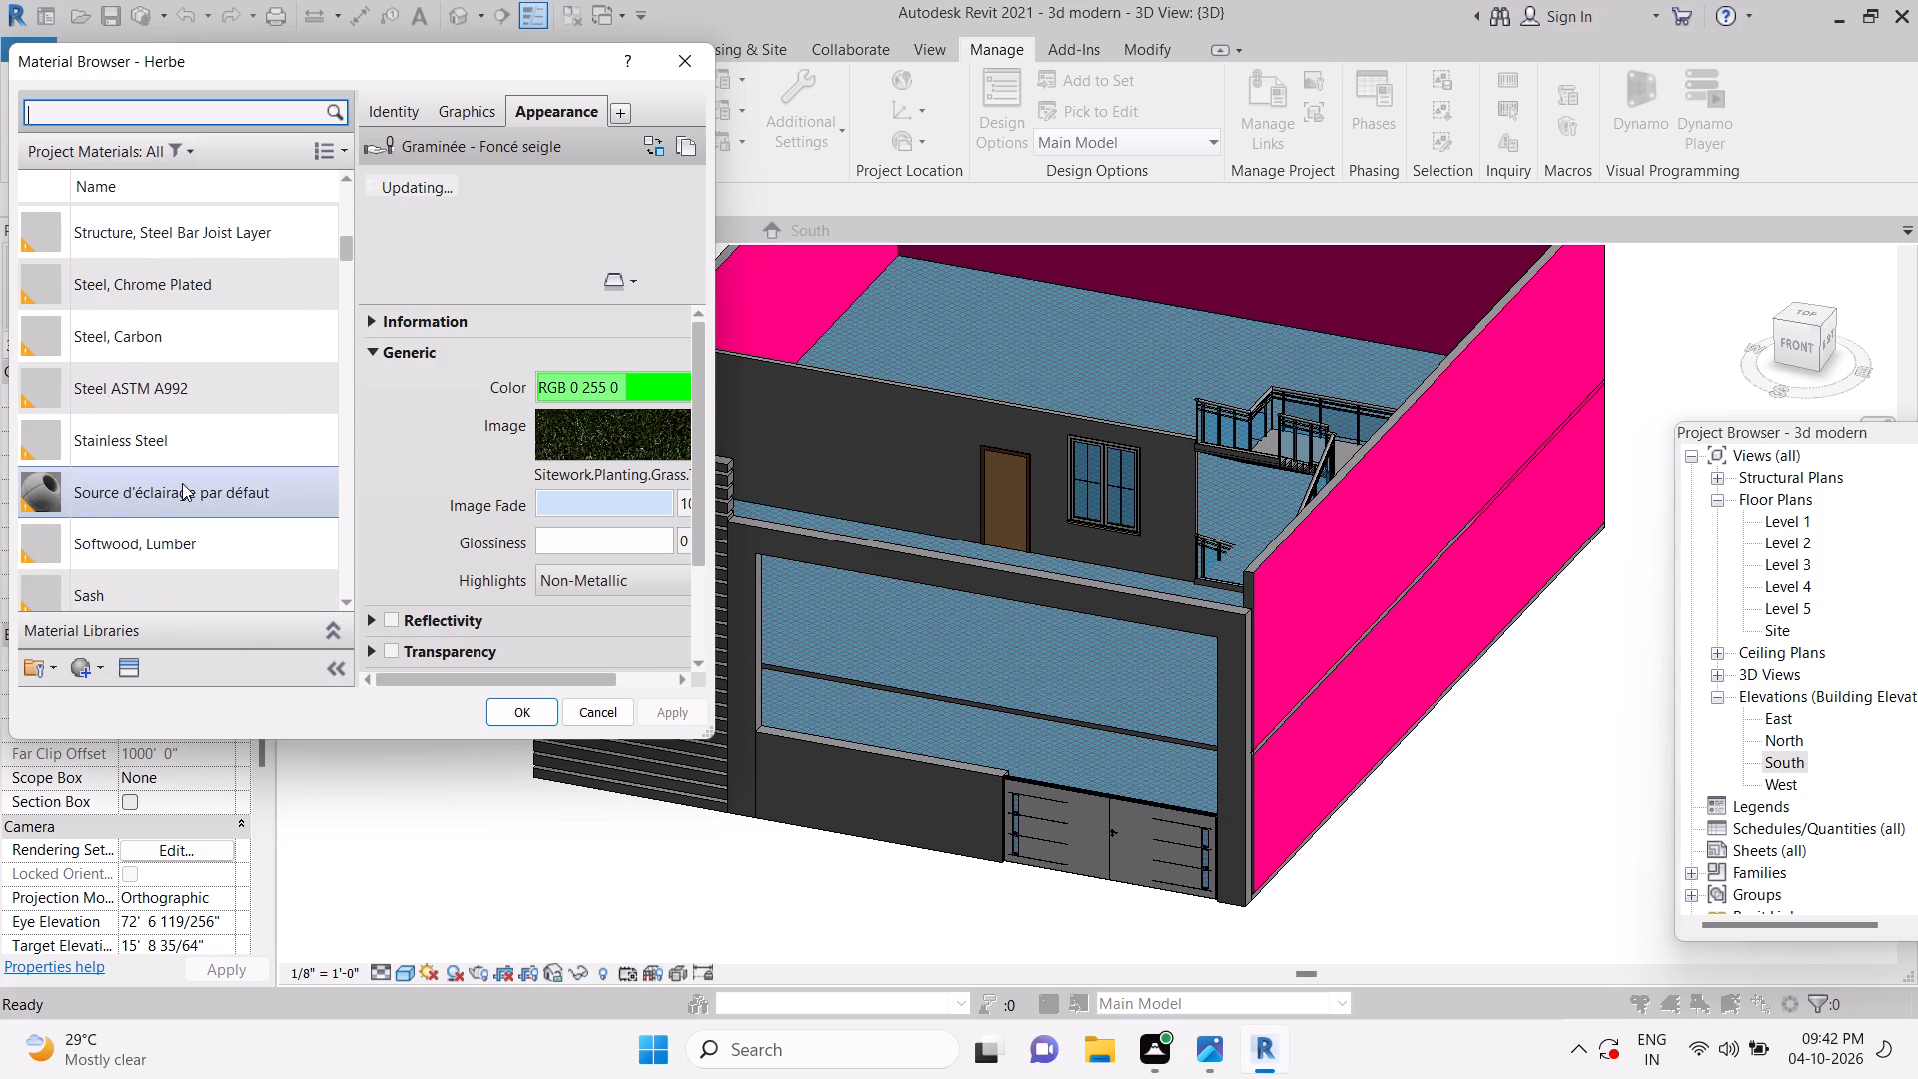
pyautogui.scroll(-2, 182, 483)
pyautogui.scroll(2, 183, 479)
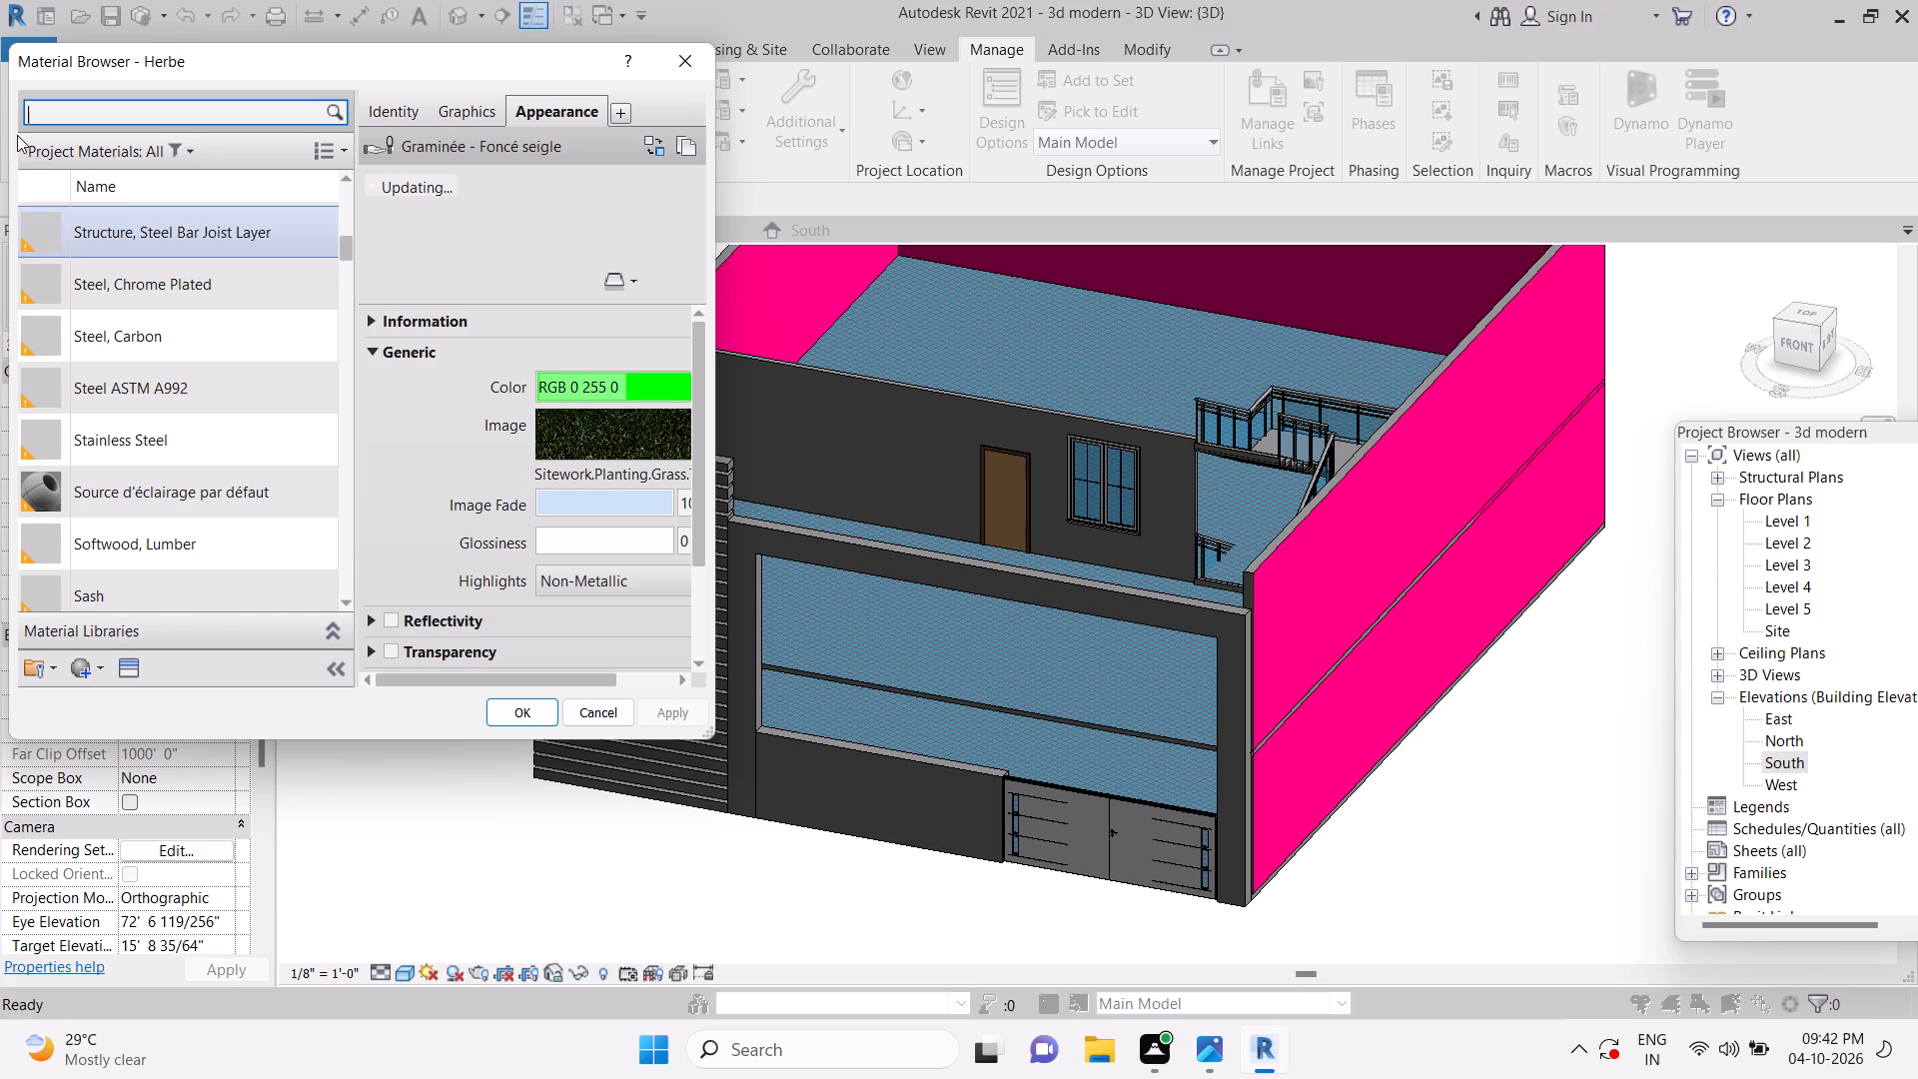
# Find the floor material by searching for floor, set its generic appearance color to red, RGB 255 0 0, and apply it, dismissing the notification card.
pyautogui.press('f')
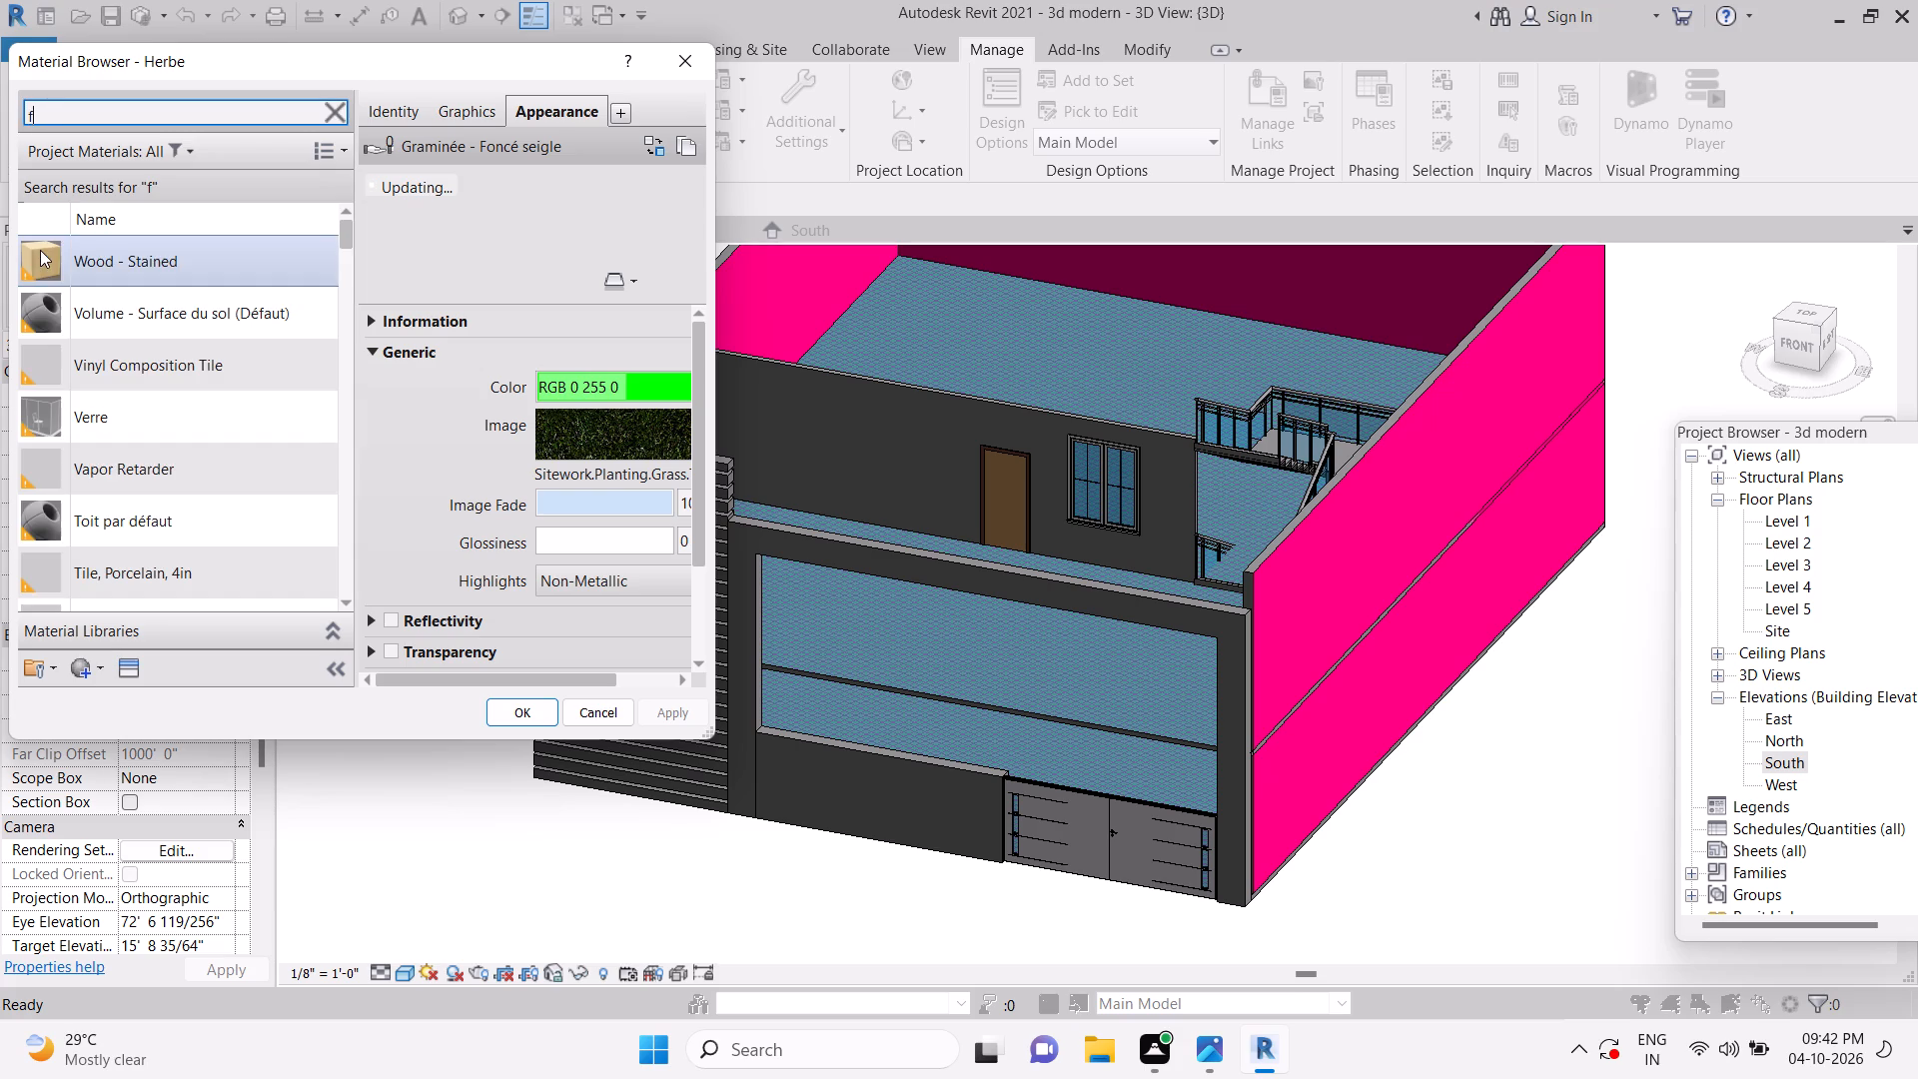
pyautogui.press('l')
pyautogui.write('oo')
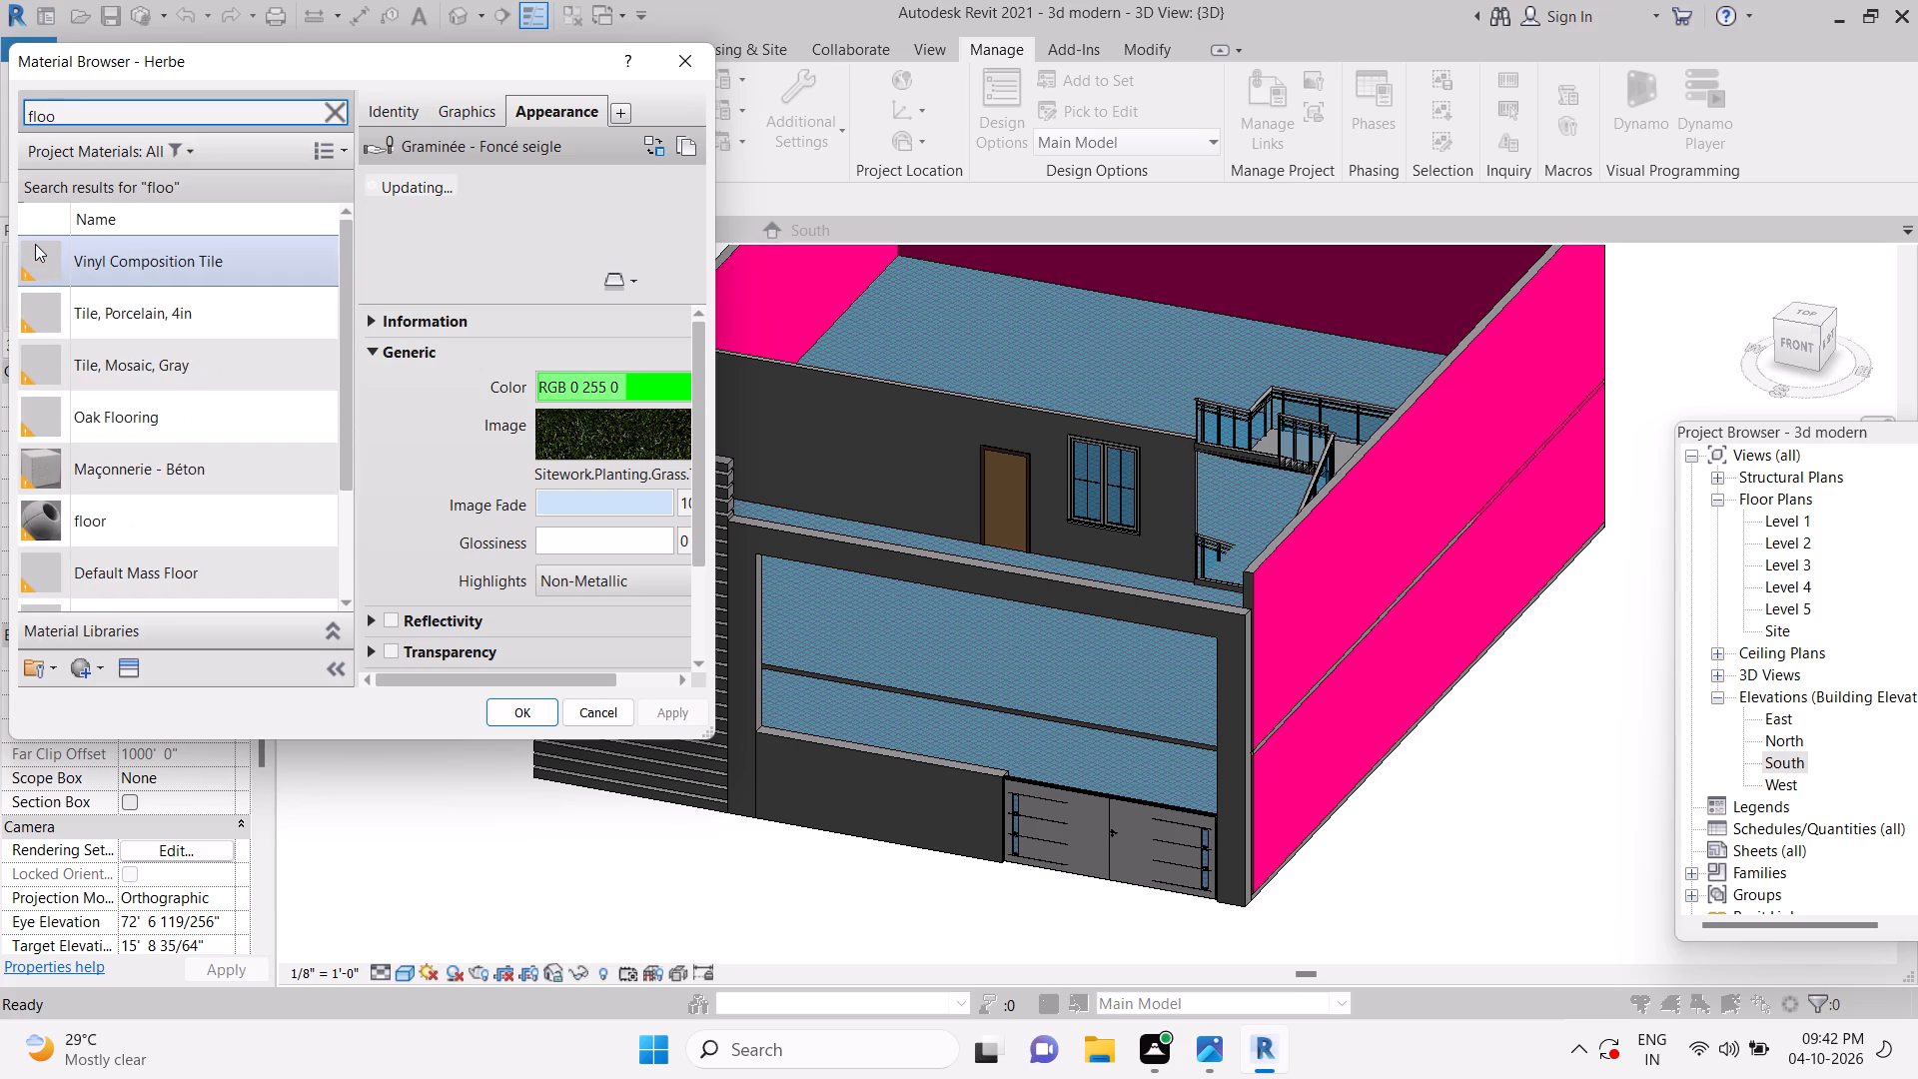
pyautogui.press('r')
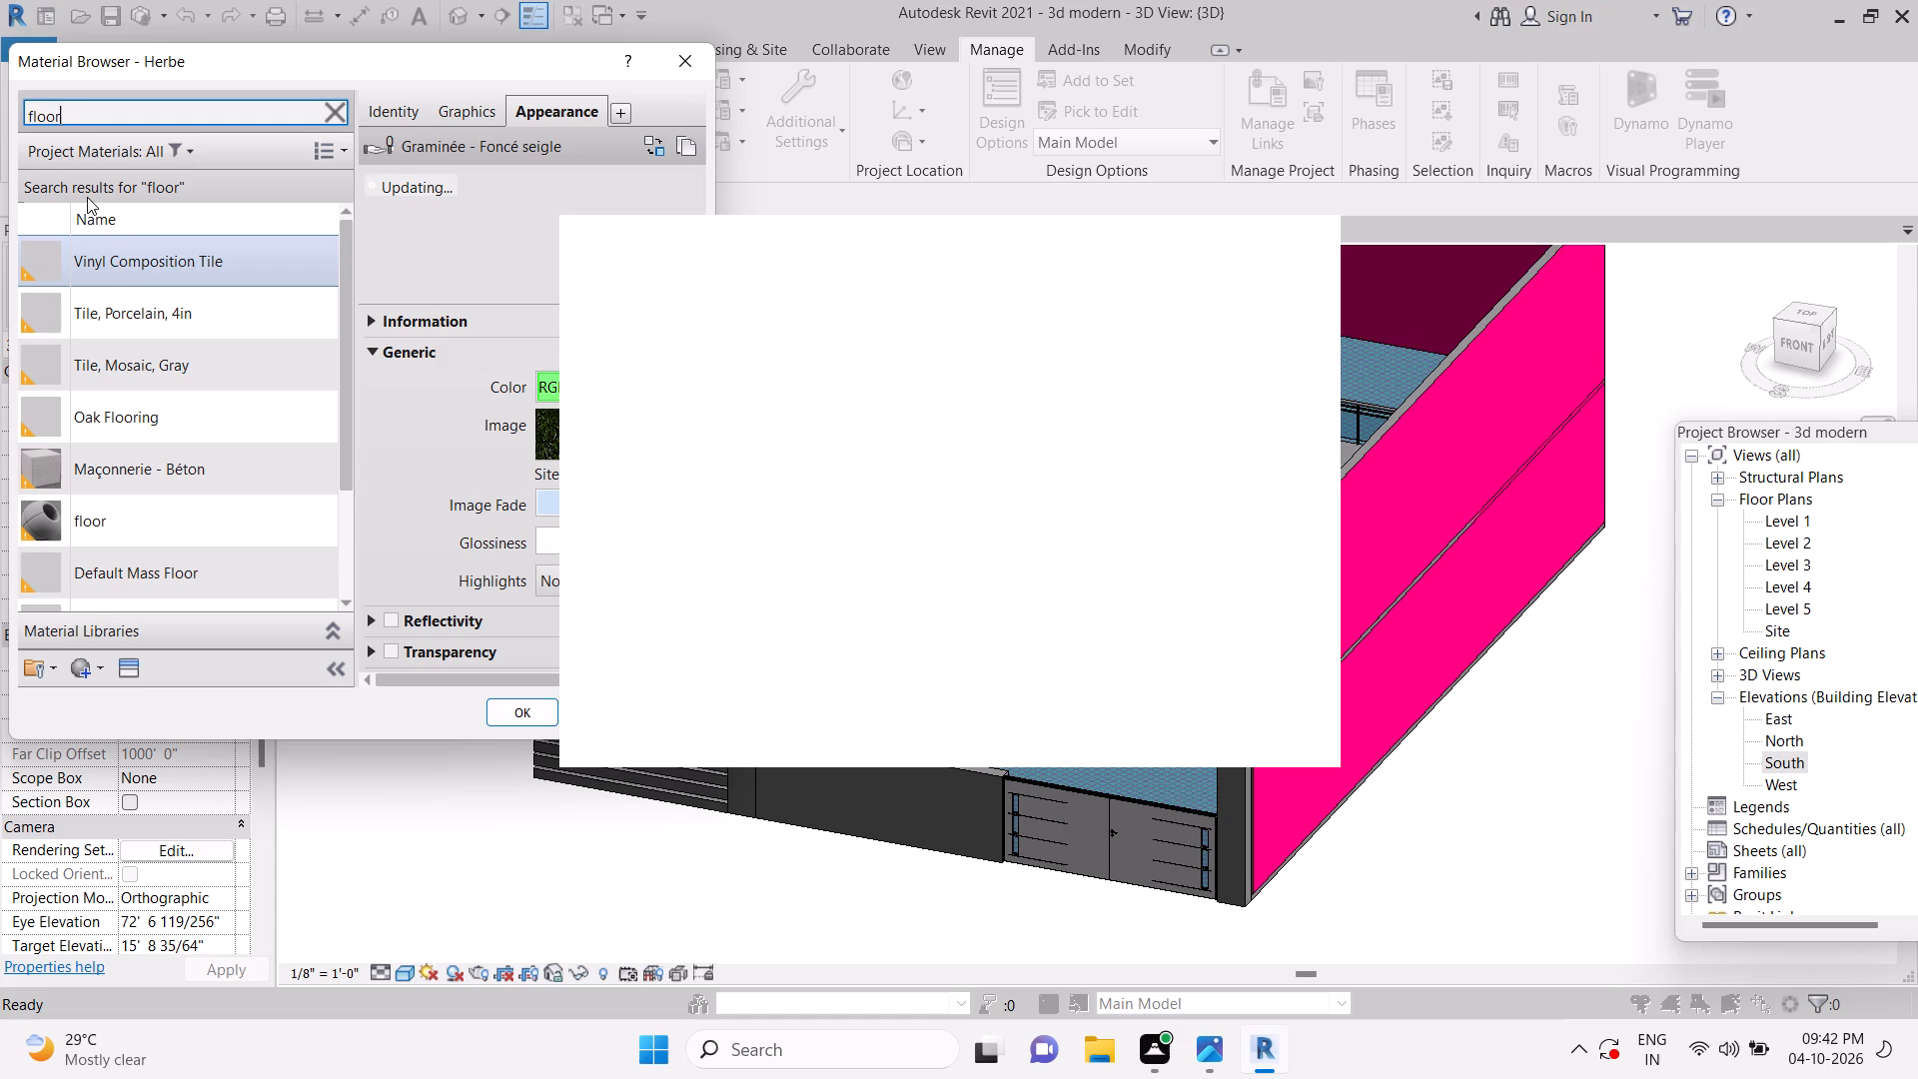
pyautogui.click(204, 510)
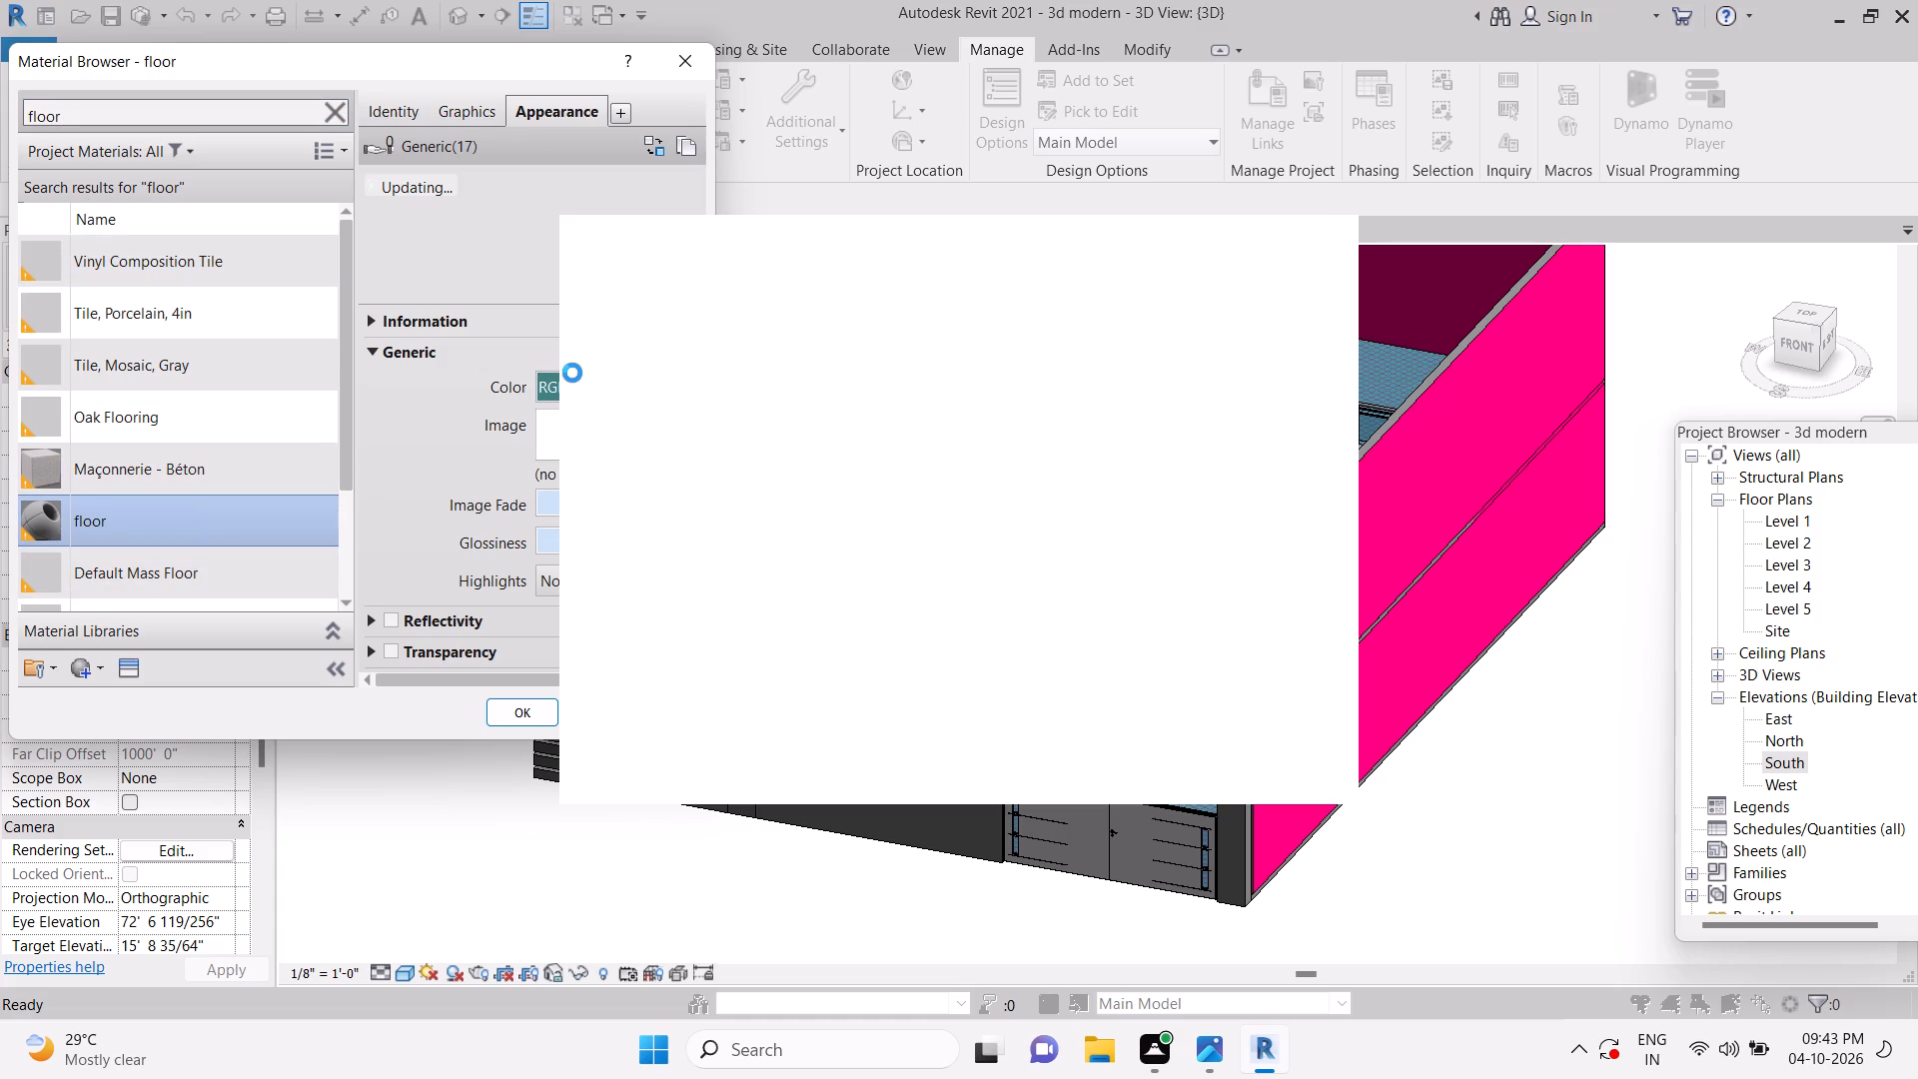
pyautogui.click(1321, 248)
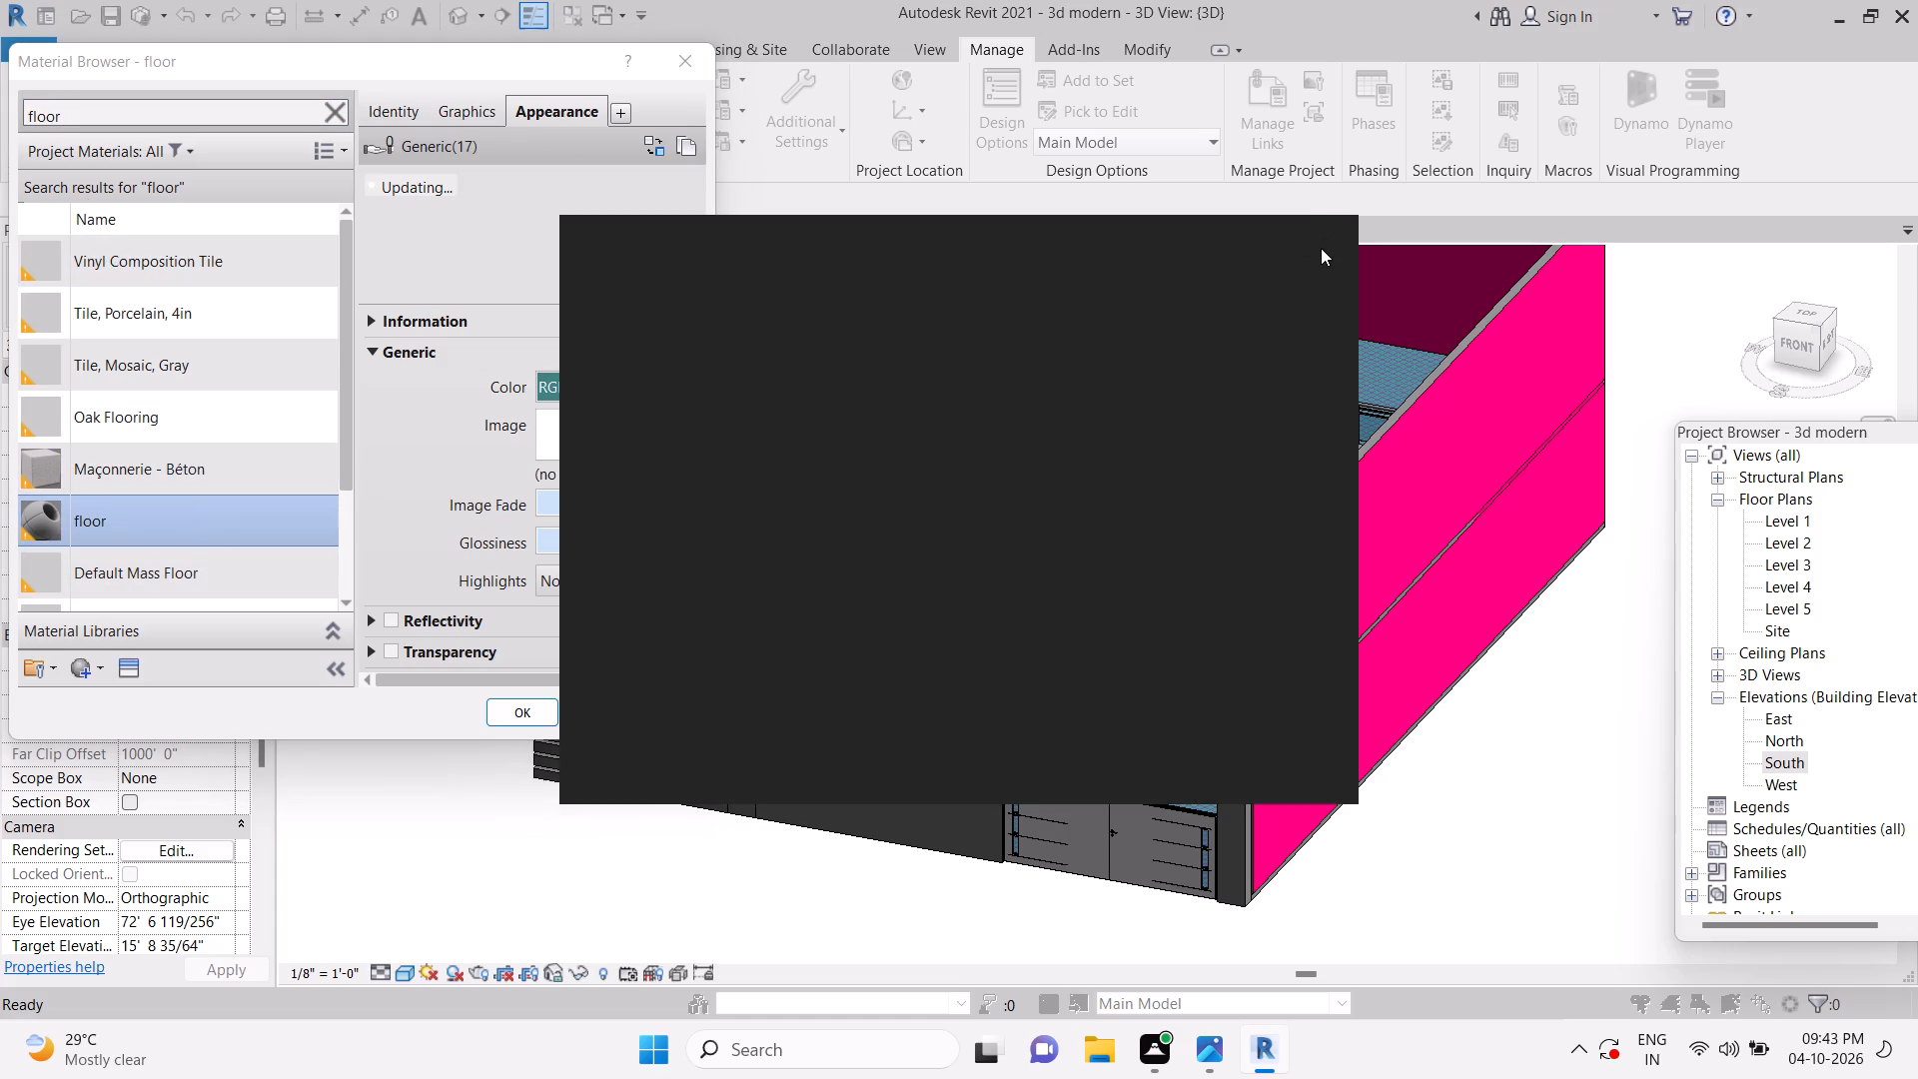
pyautogui.click(1283, 226)
pyautogui.click(1315, 230)
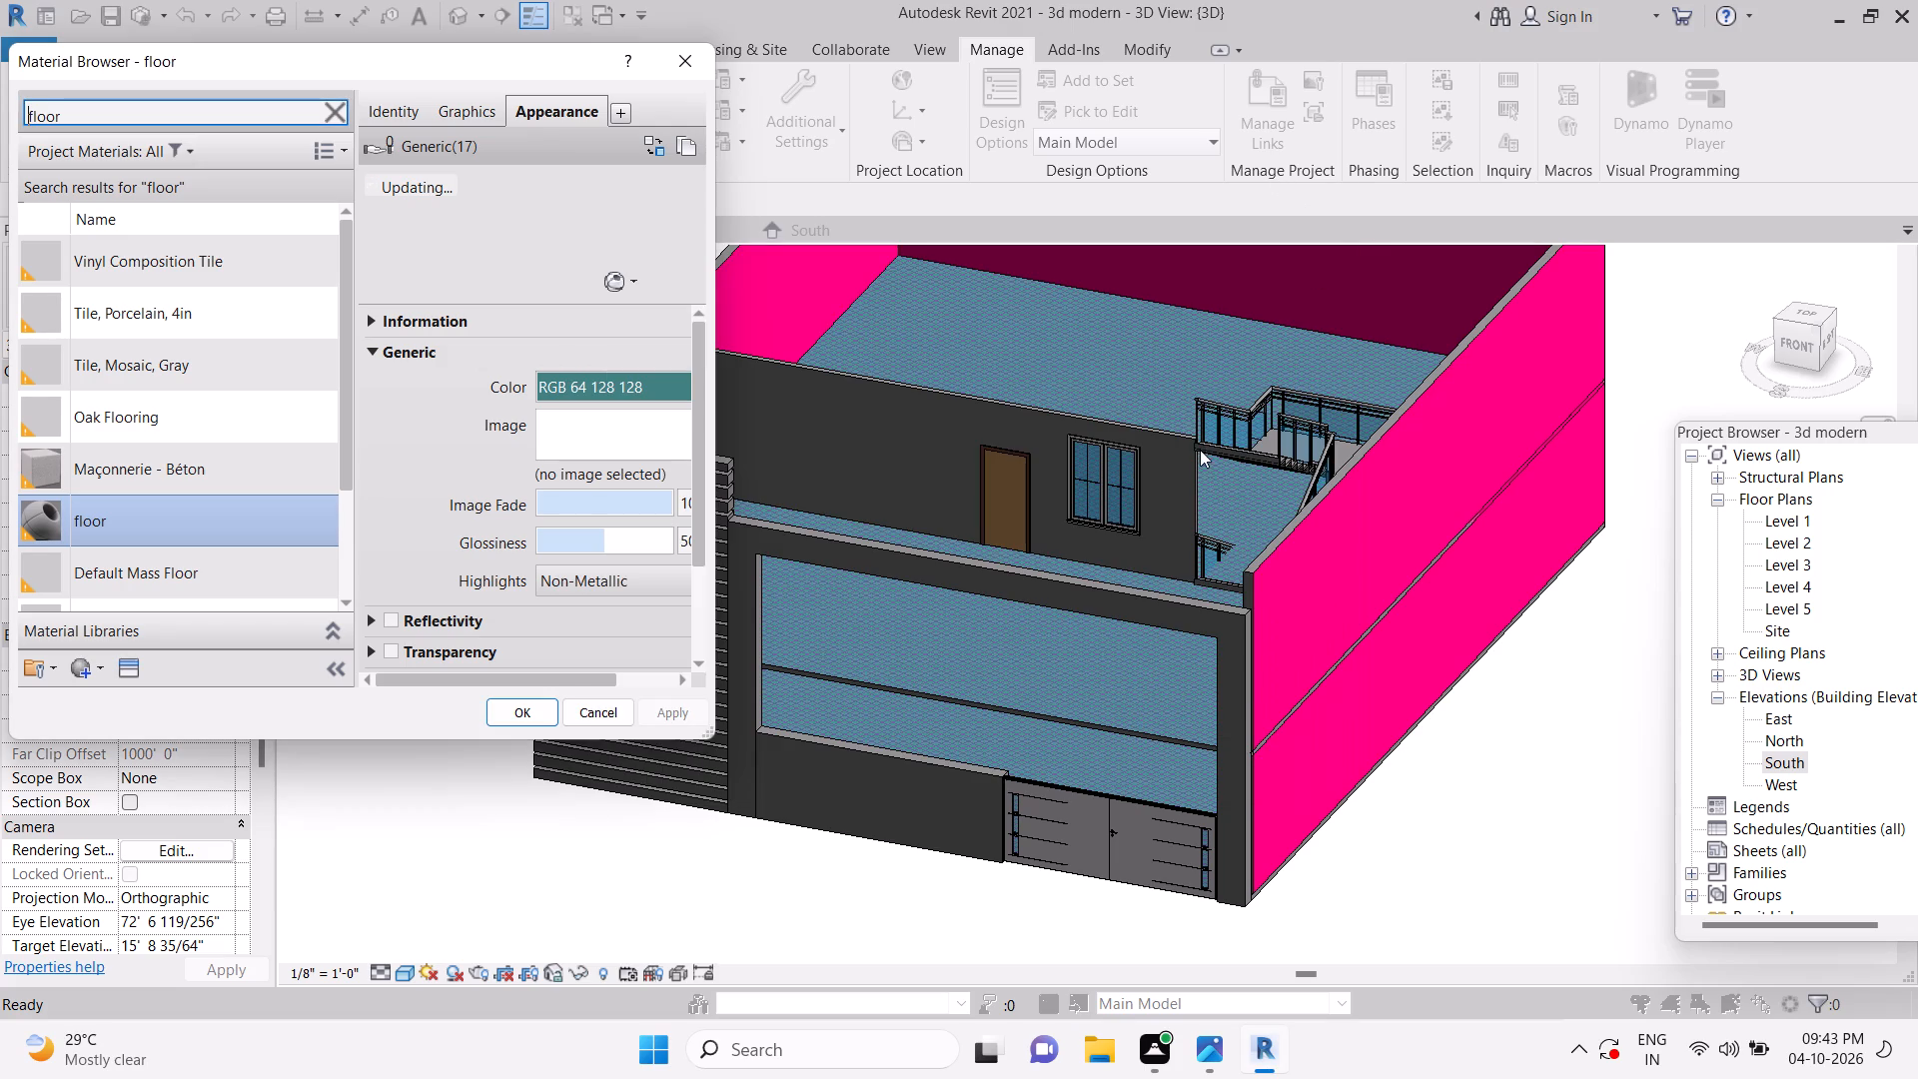
pyautogui.click(226, 476)
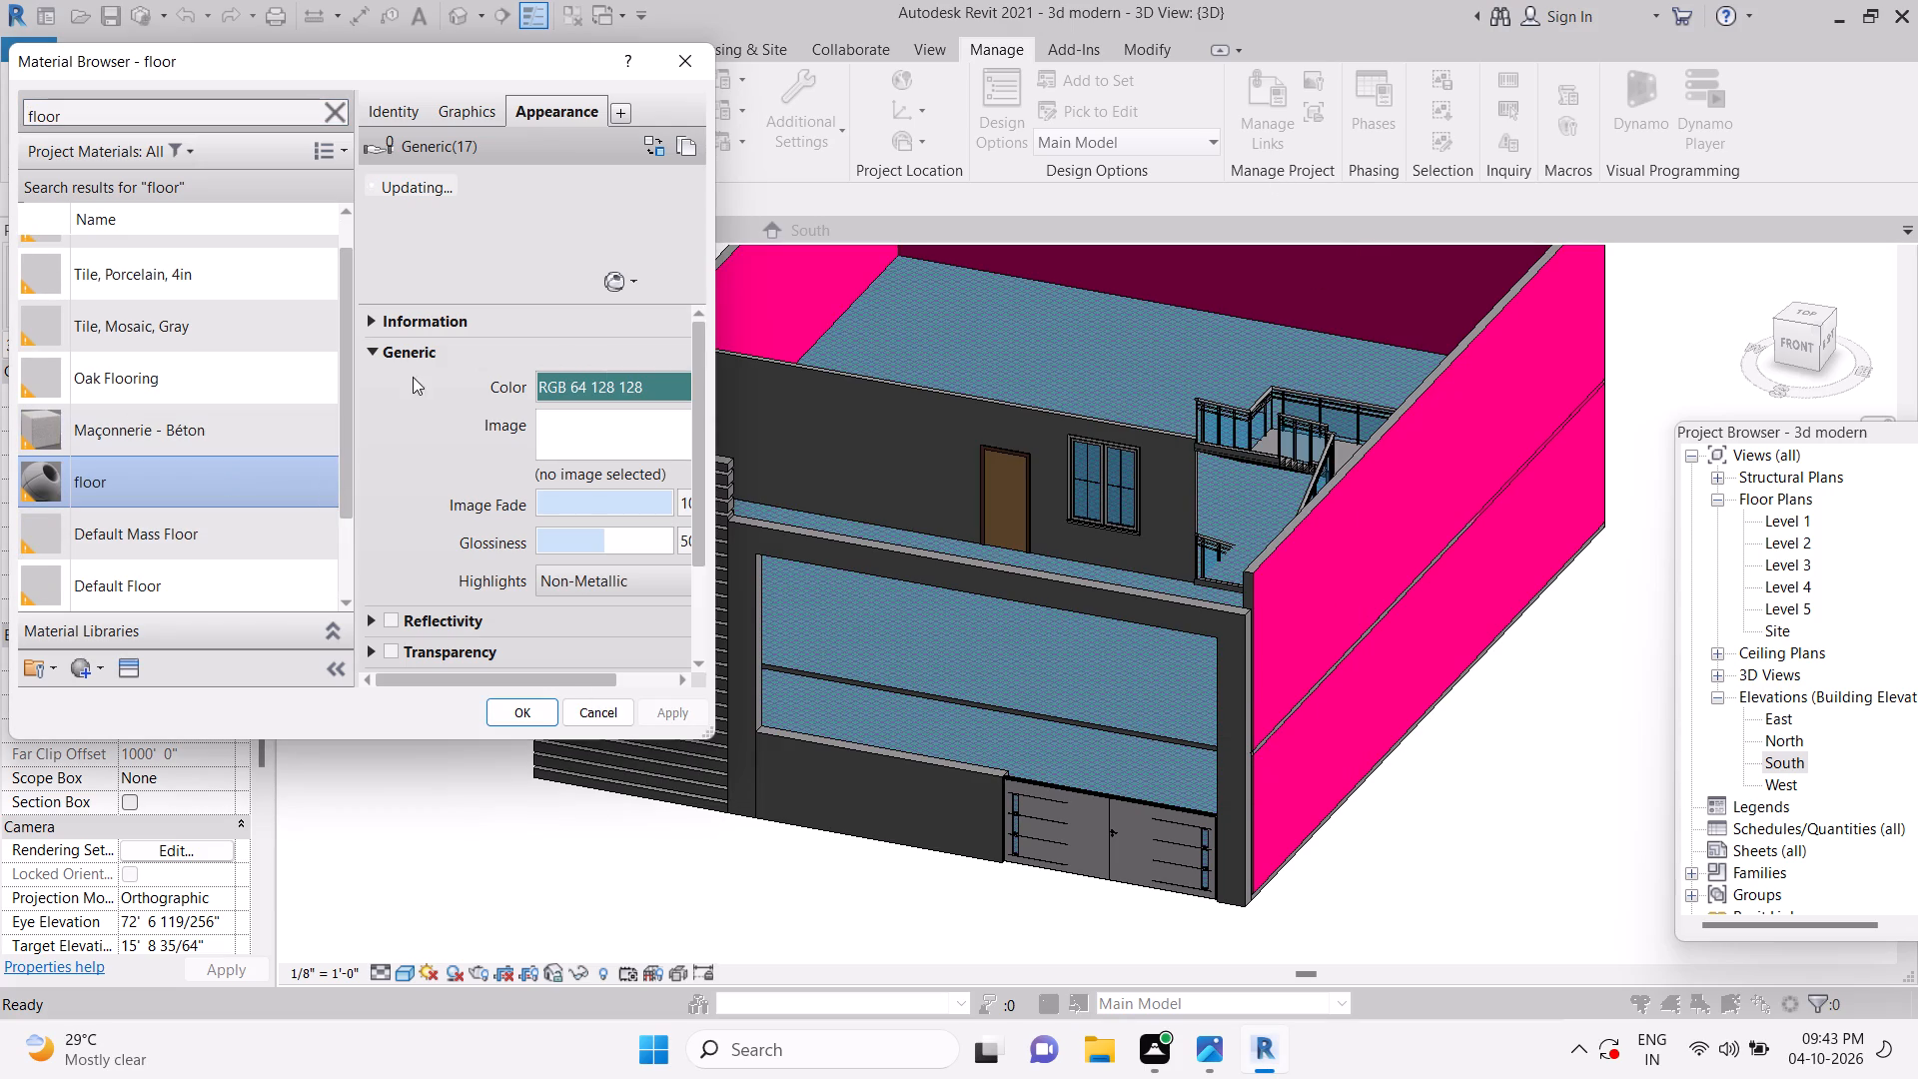
pyautogui.click(635, 382)
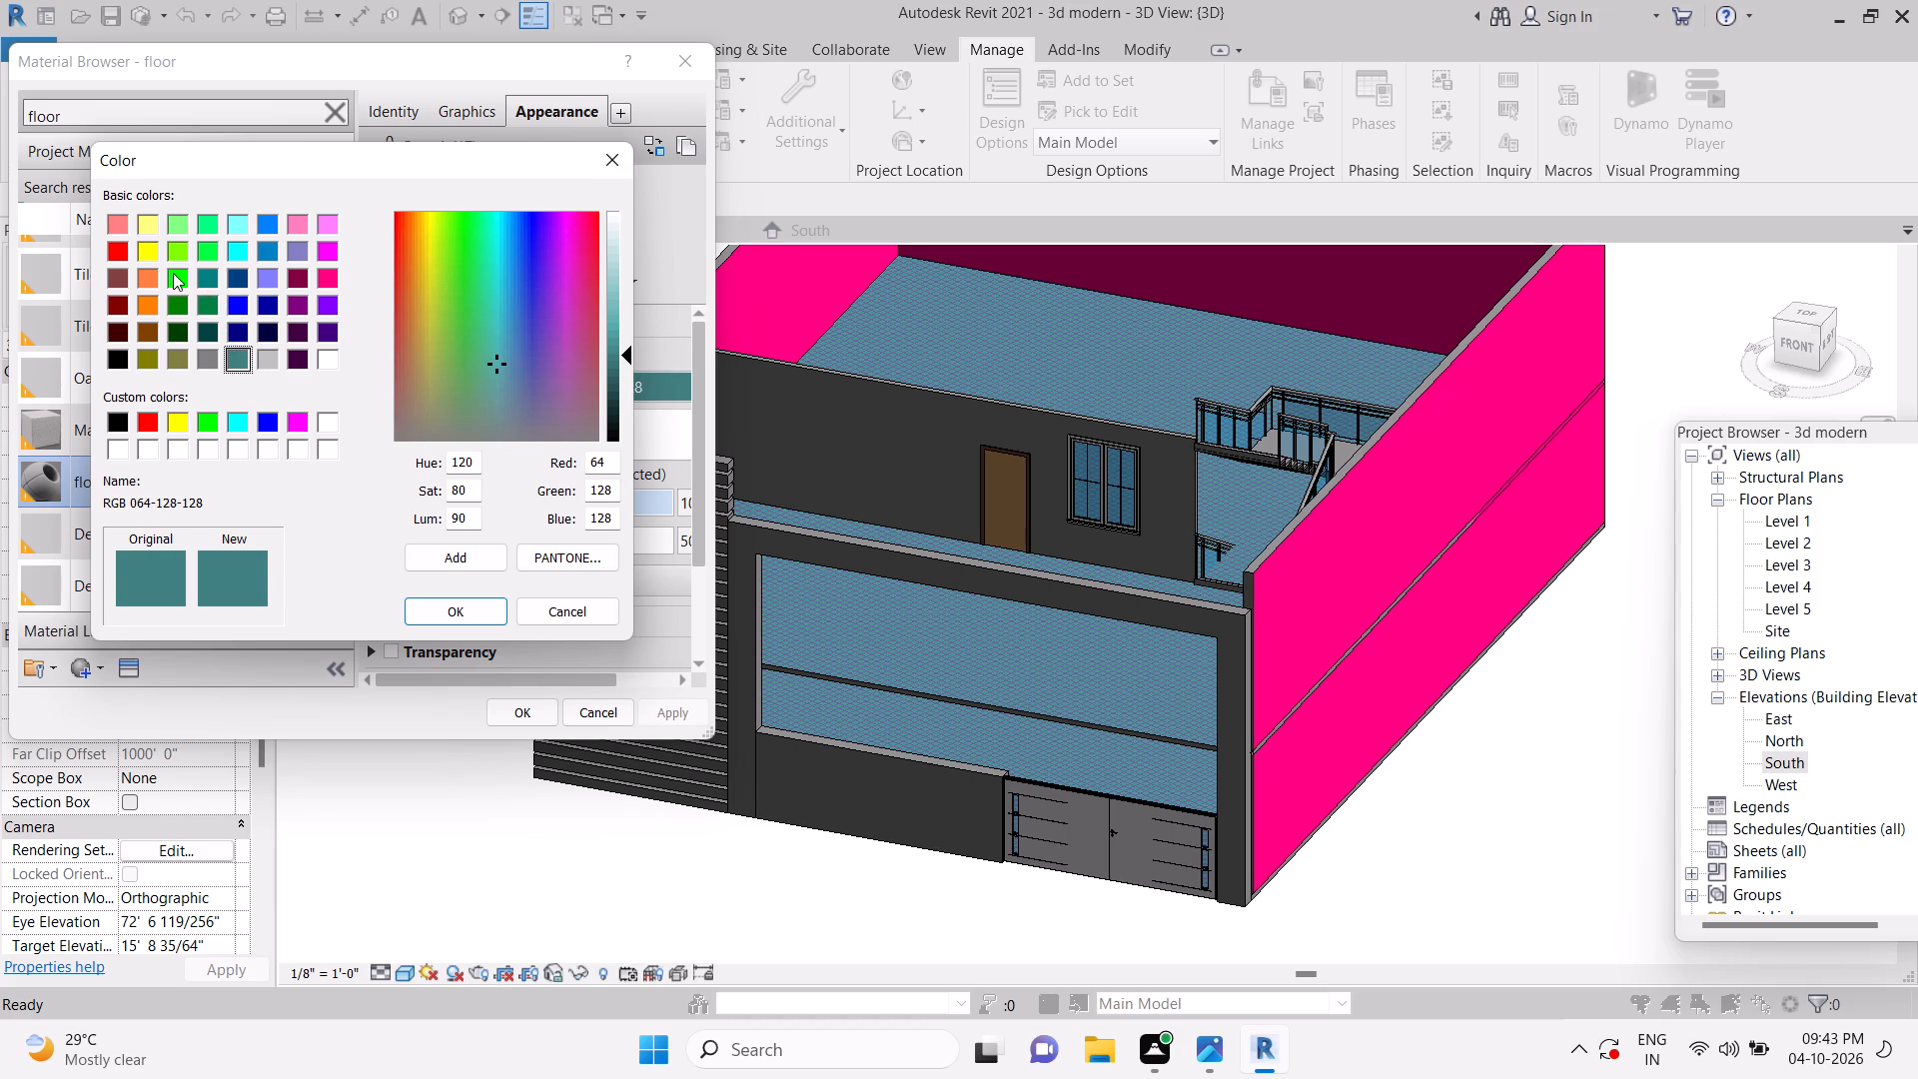
pyautogui.click(114, 247)
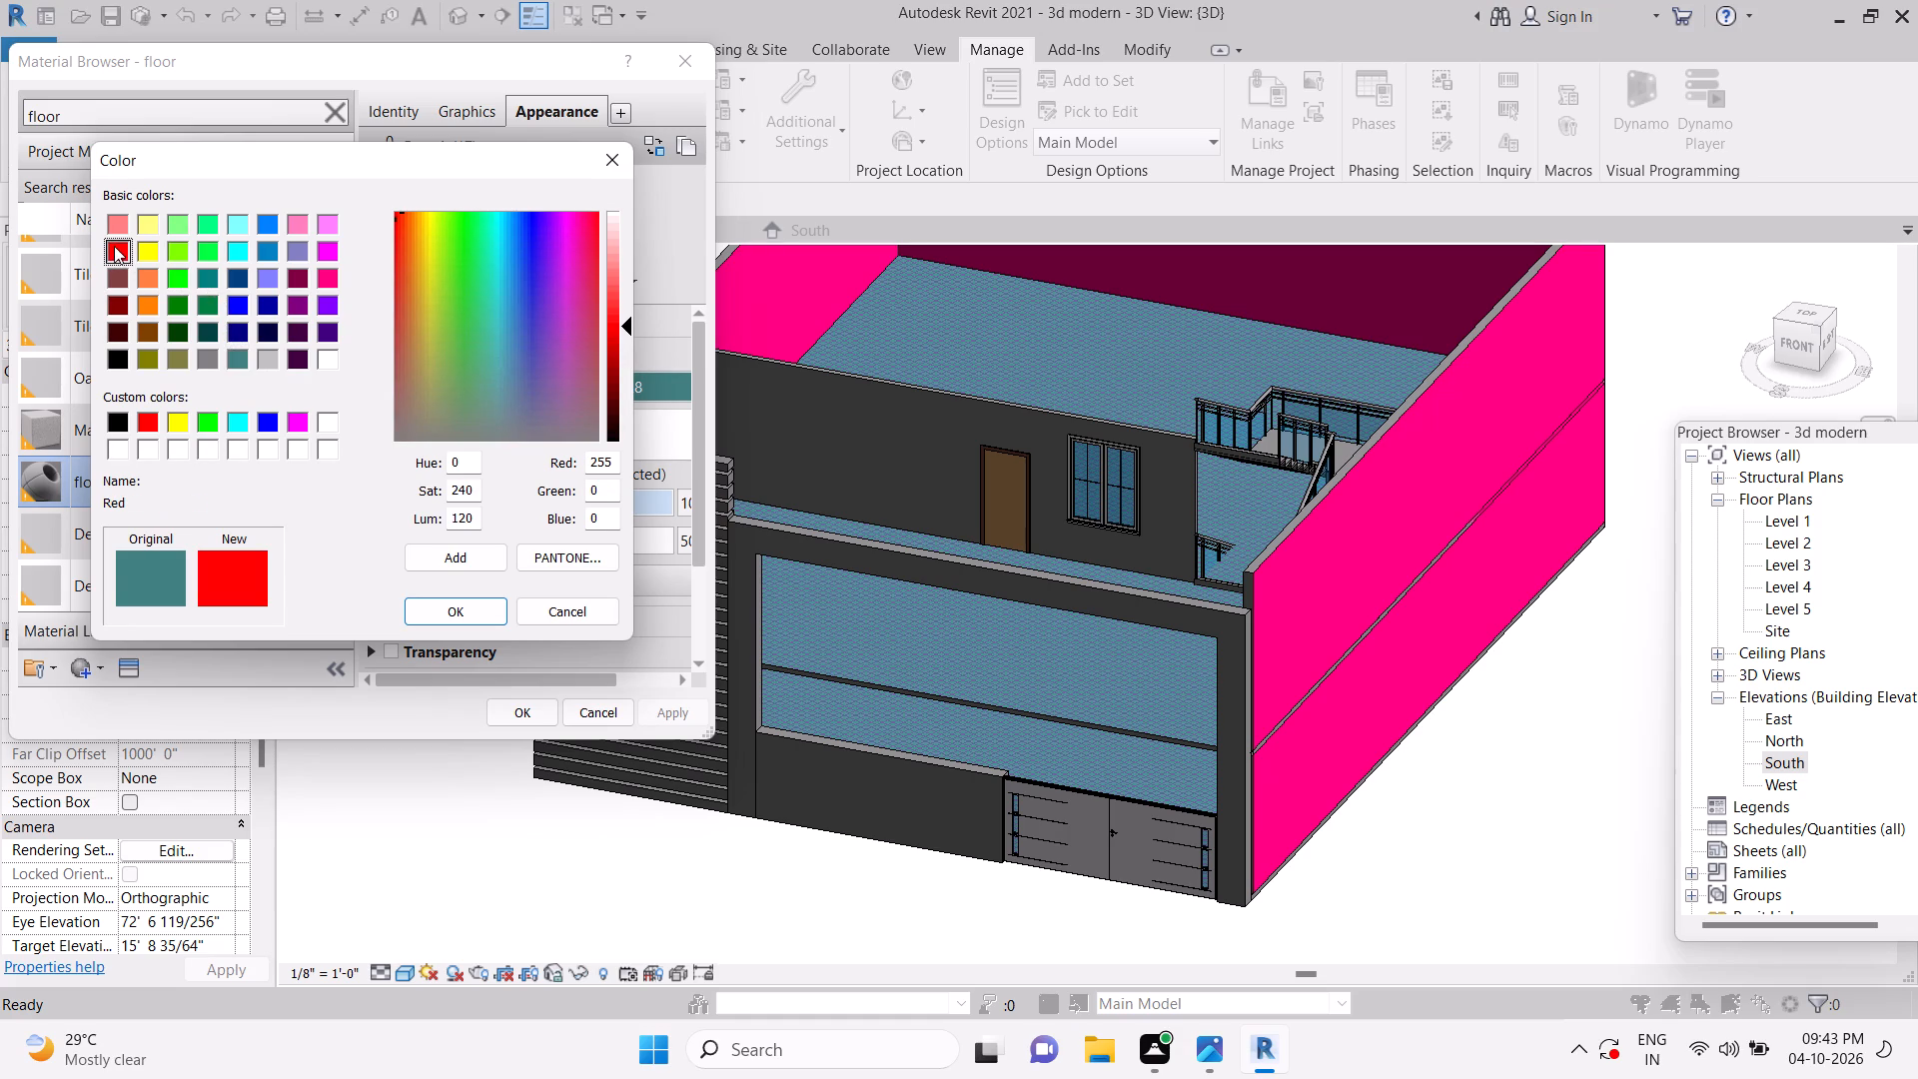
pyautogui.click(468, 616)
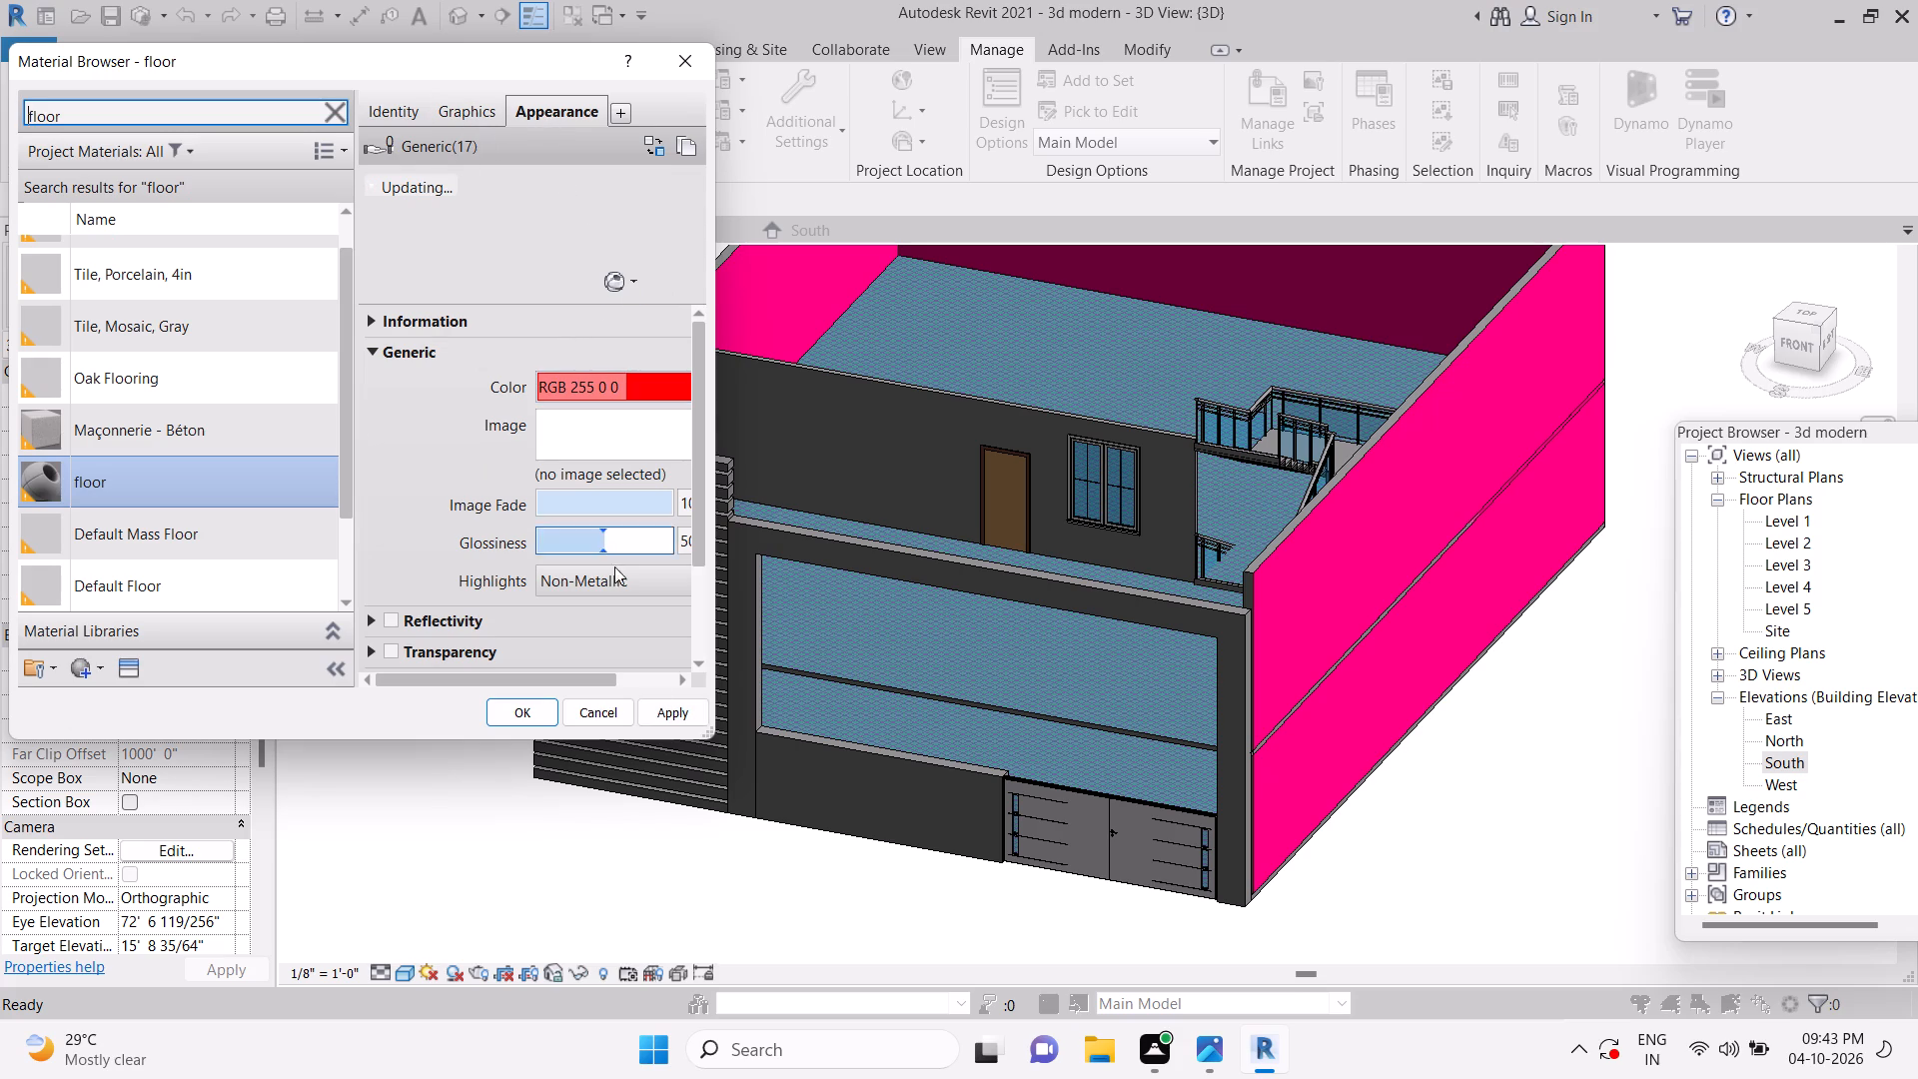
pyautogui.click(668, 712)
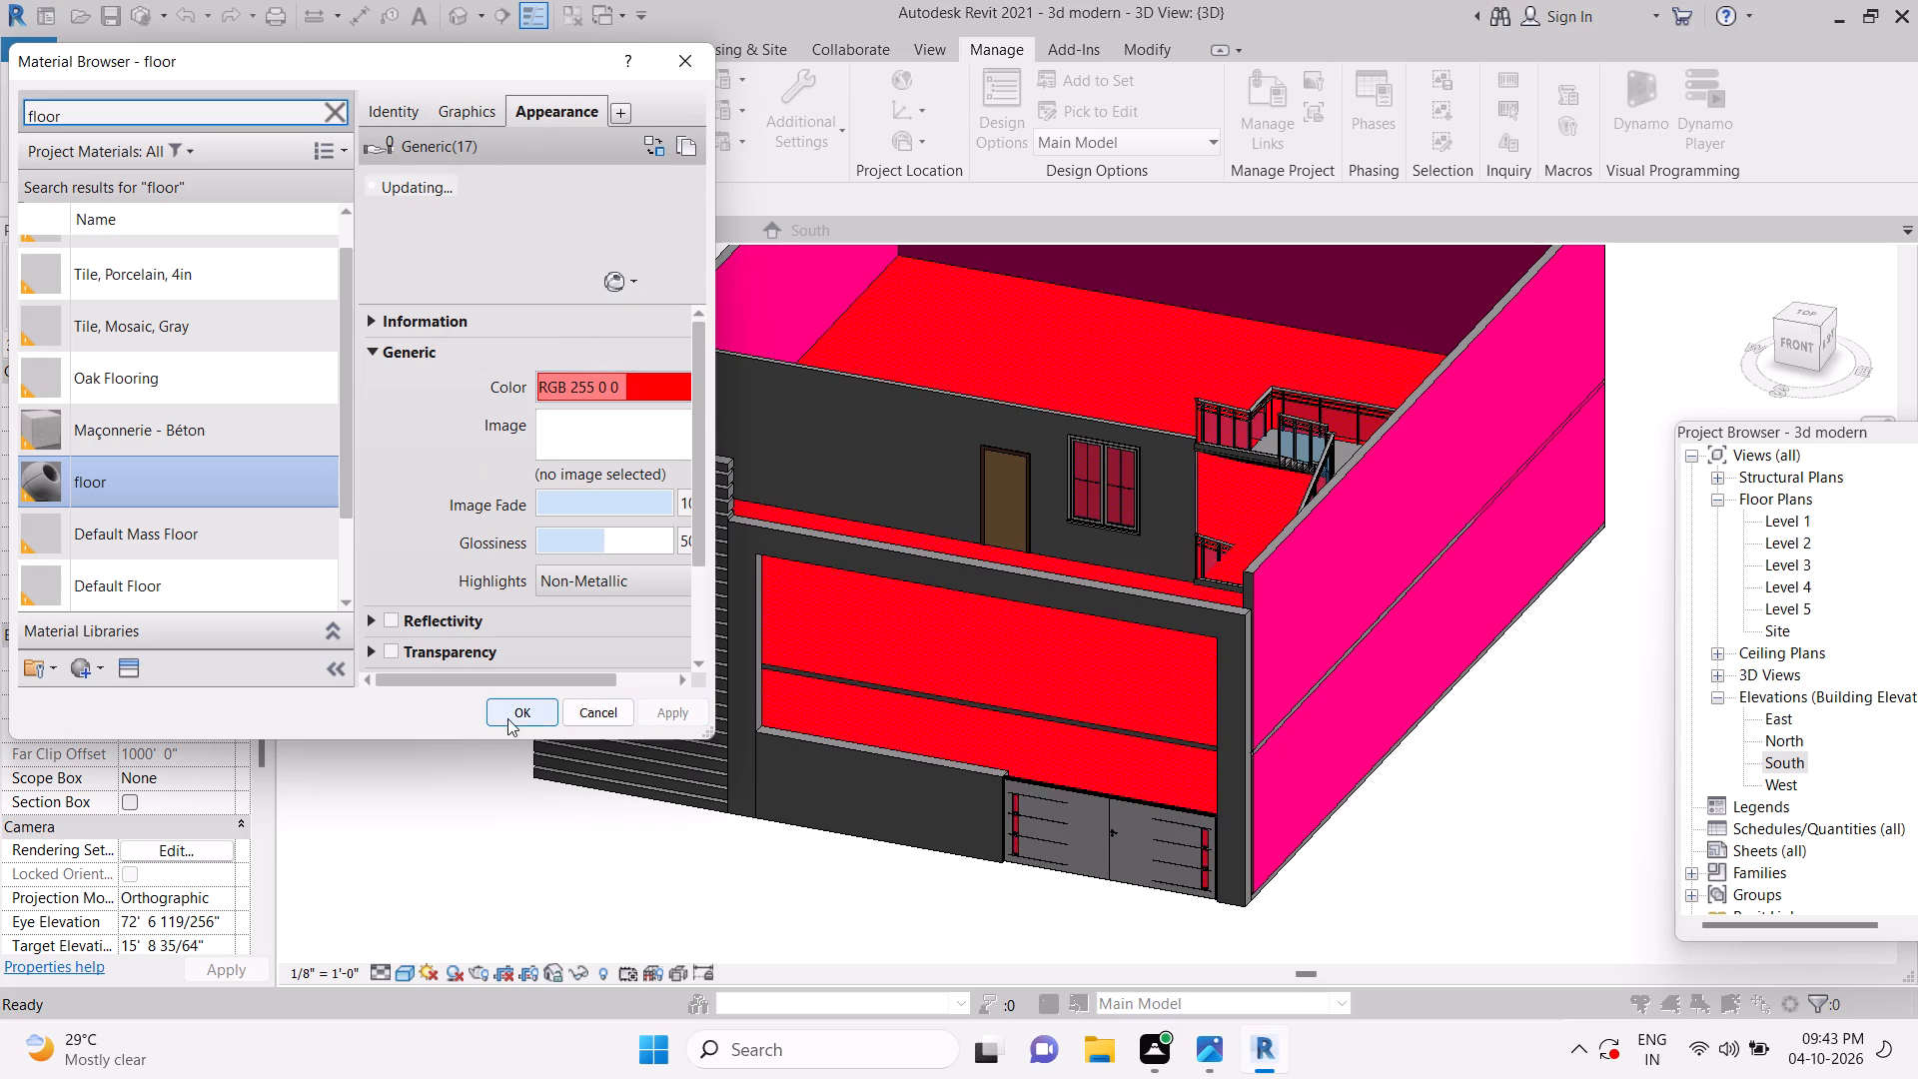
pyautogui.click(508, 716)
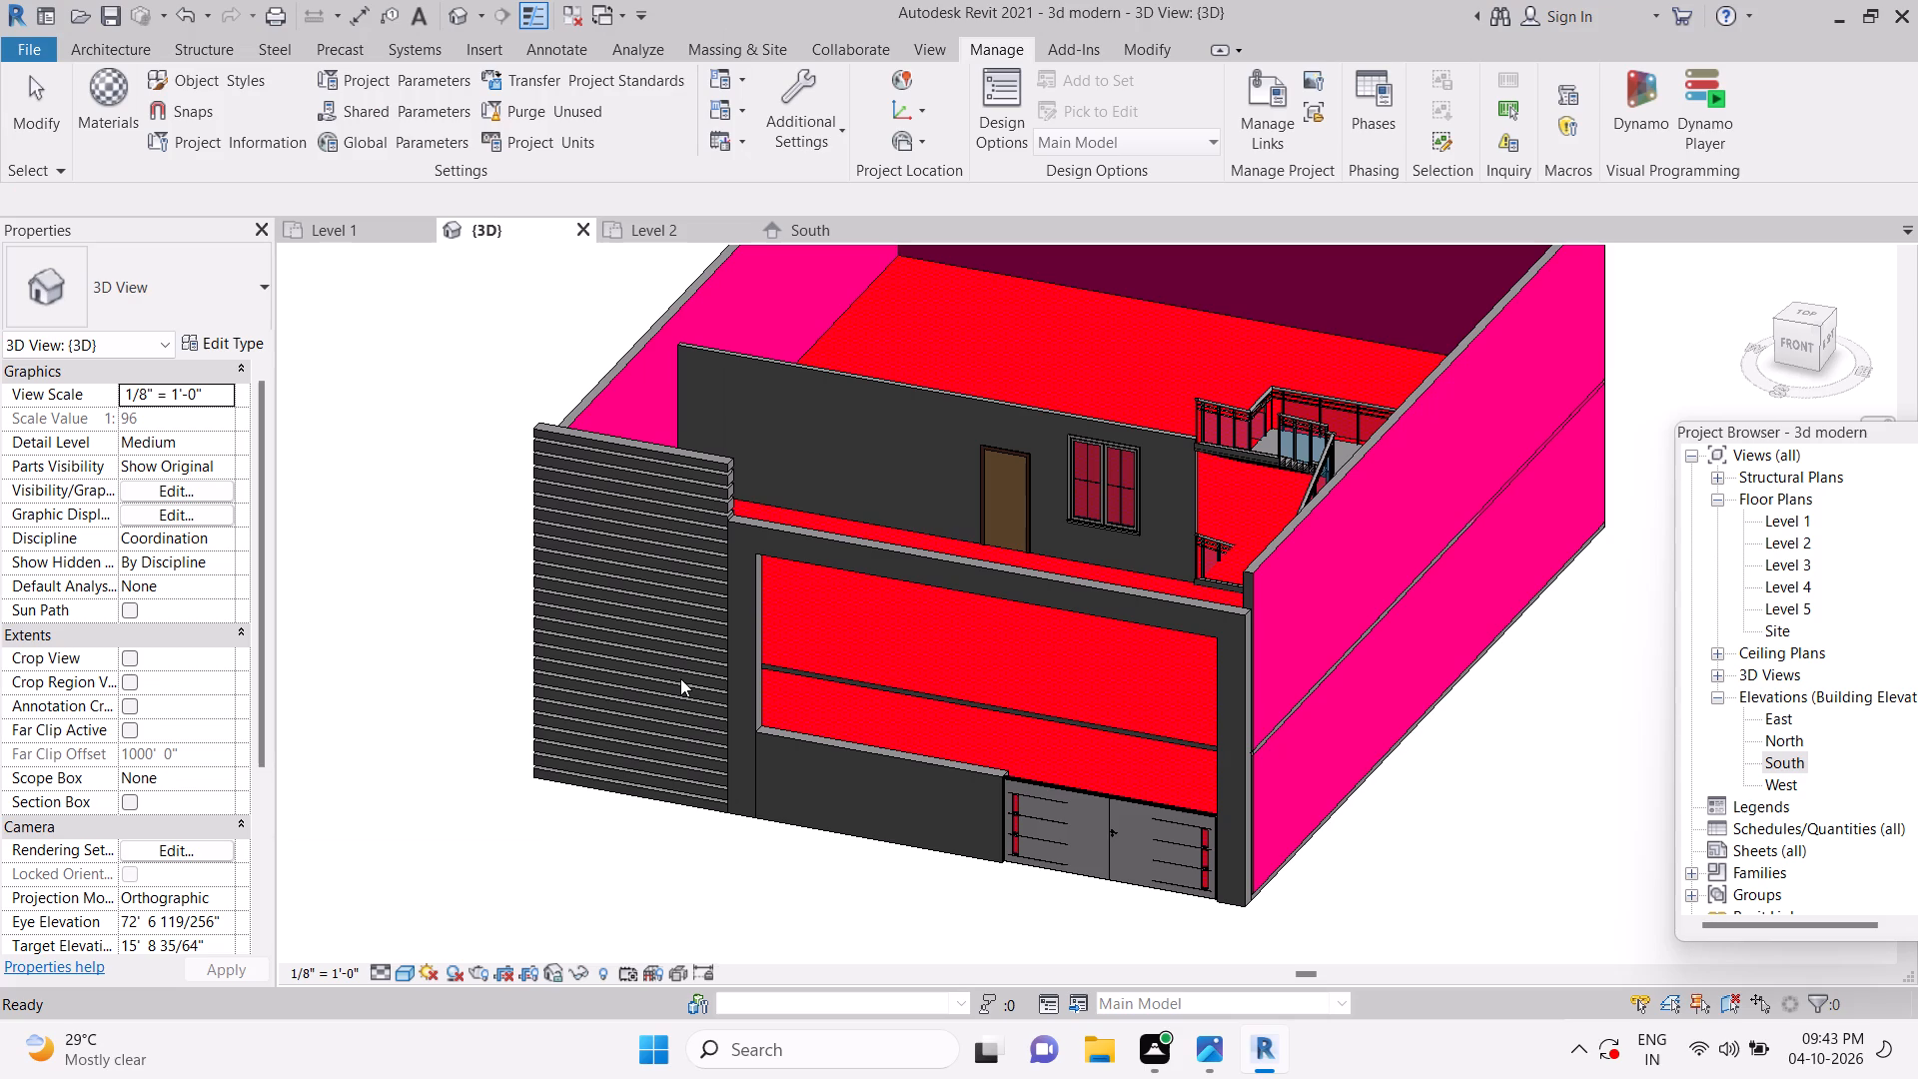
# Examine the recolored floor surfaces and the front facade walls of the house in the 3D view.
pyautogui.click(916, 645)
pyautogui.scroll(-2, 903, 622)
pyautogui.scroll(3, 902, 615)
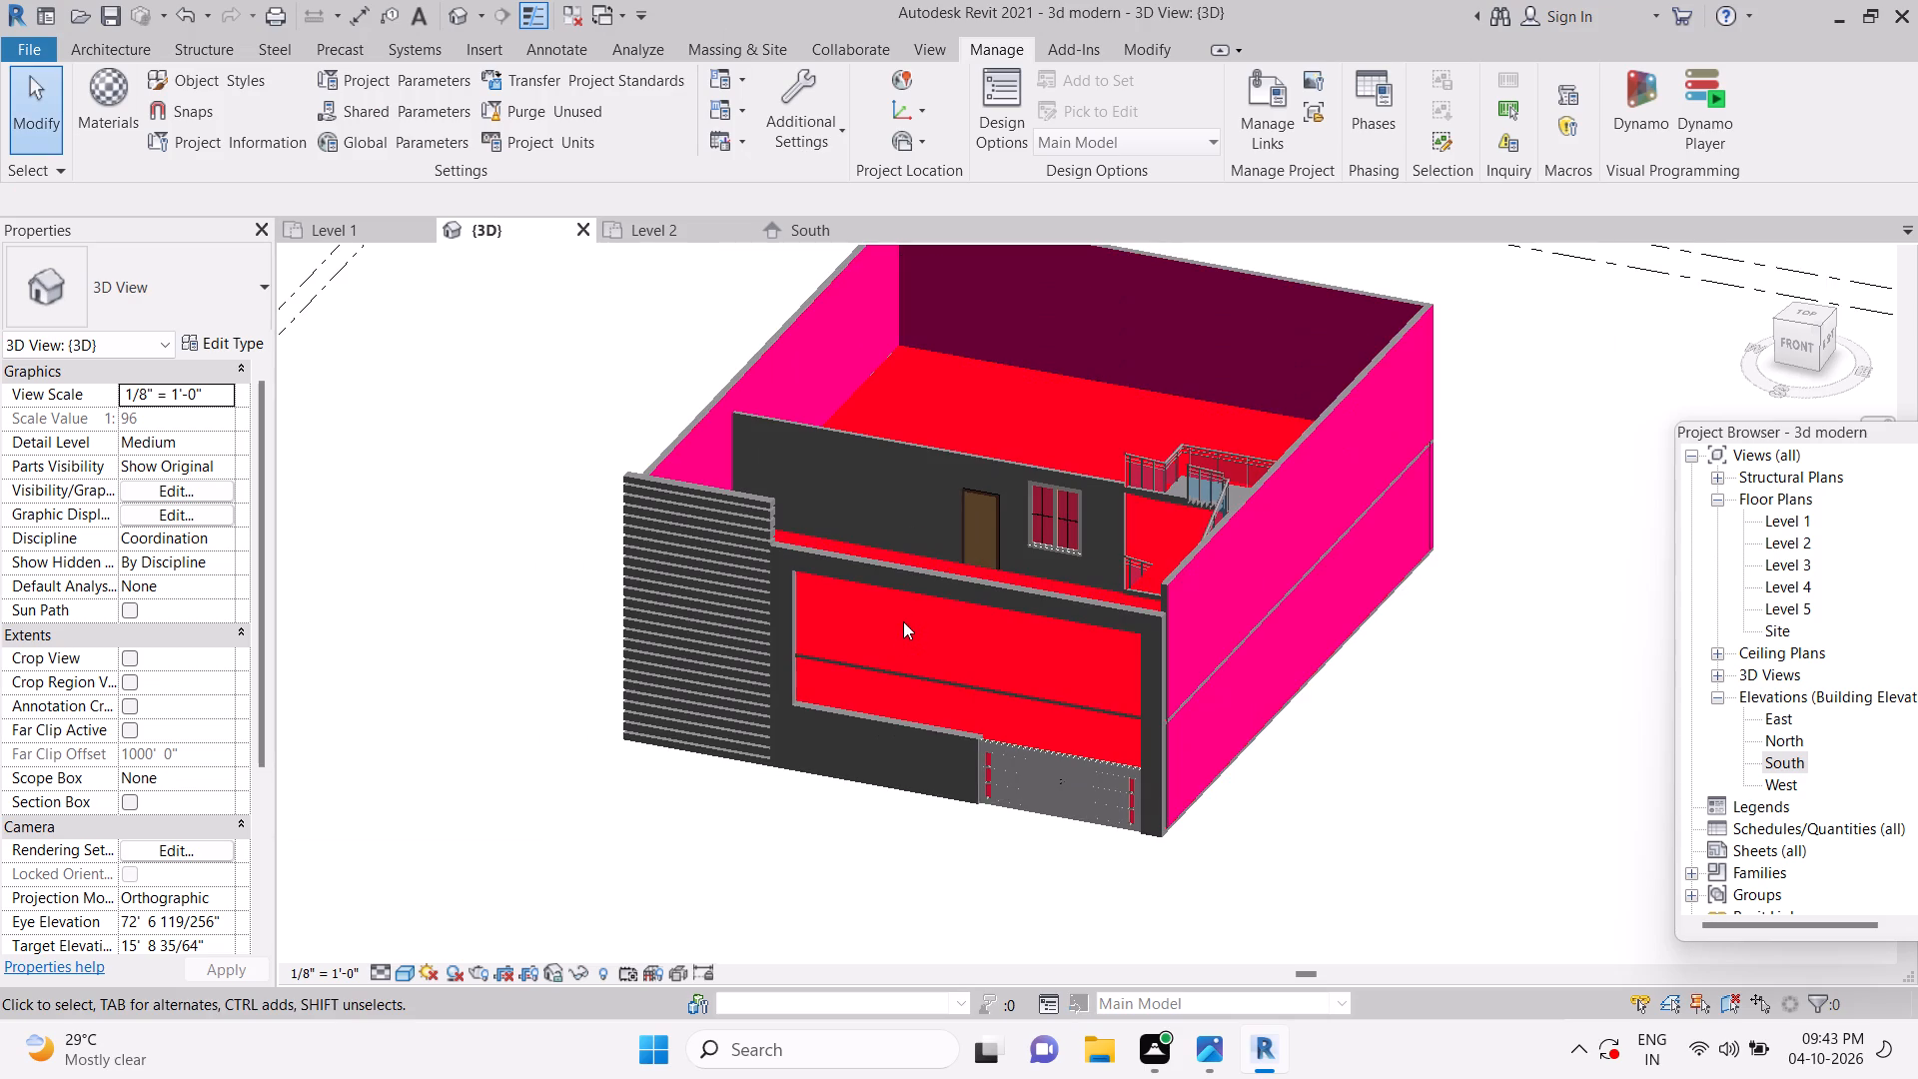
pyautogui.scroll(2, 903, 621)
pyautogui.scroll(4, 928, 716)
pyautogui.scroll(-4, 927, 708)
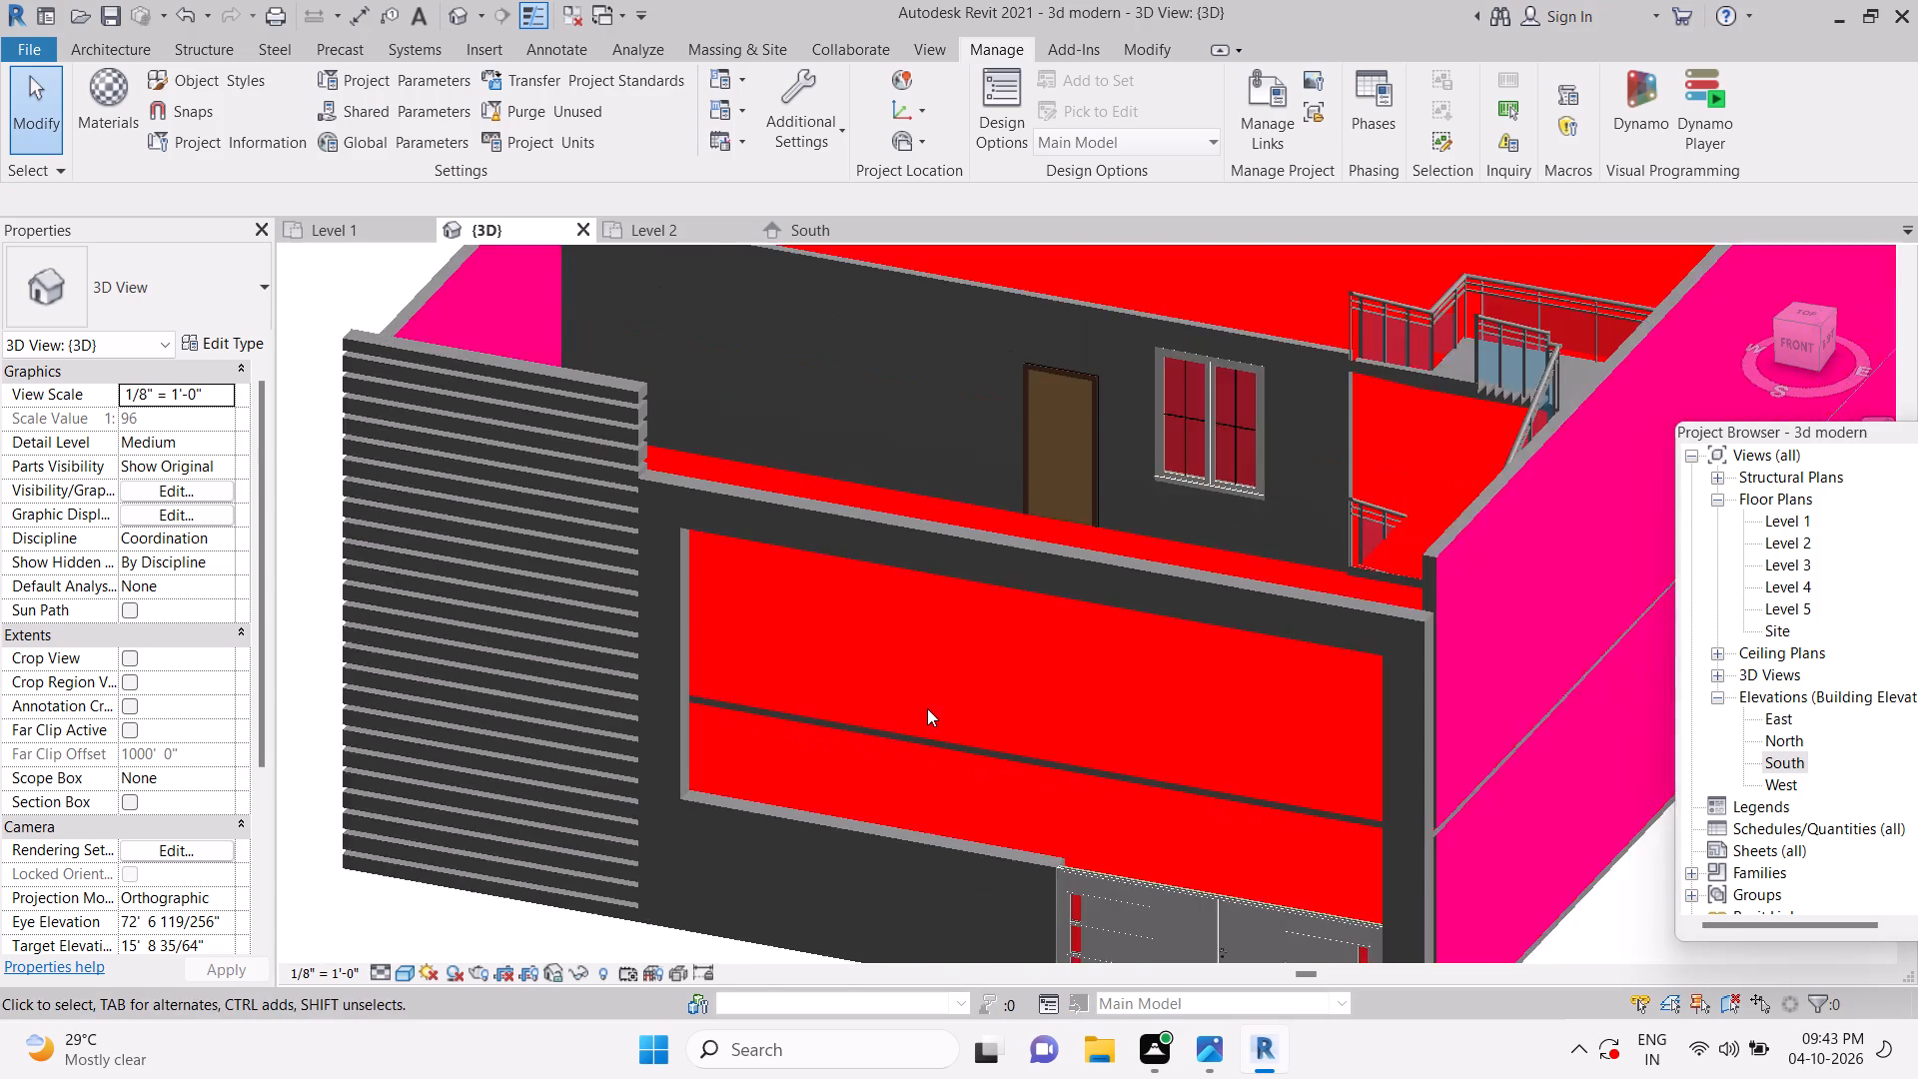
pyautogui.scroll(-2, 927, 708)
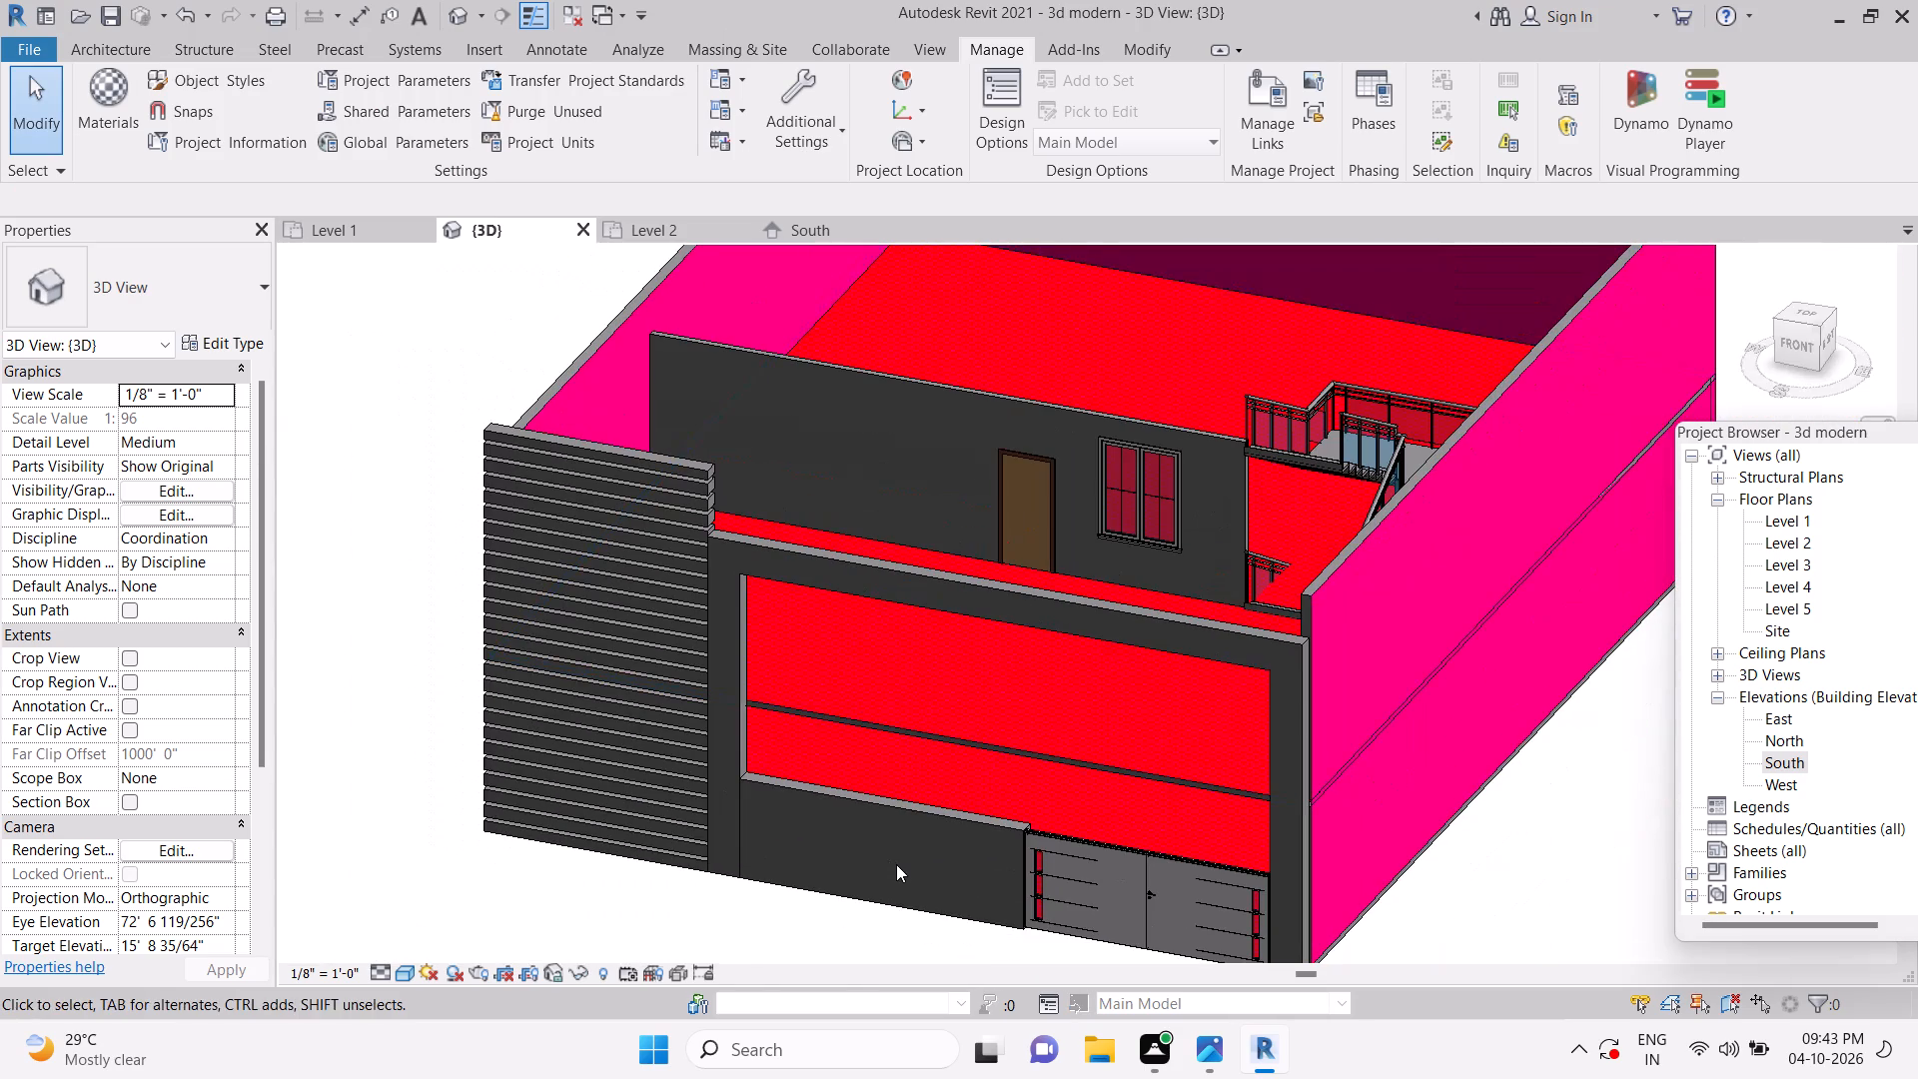
pyautogui.click(899, 843)
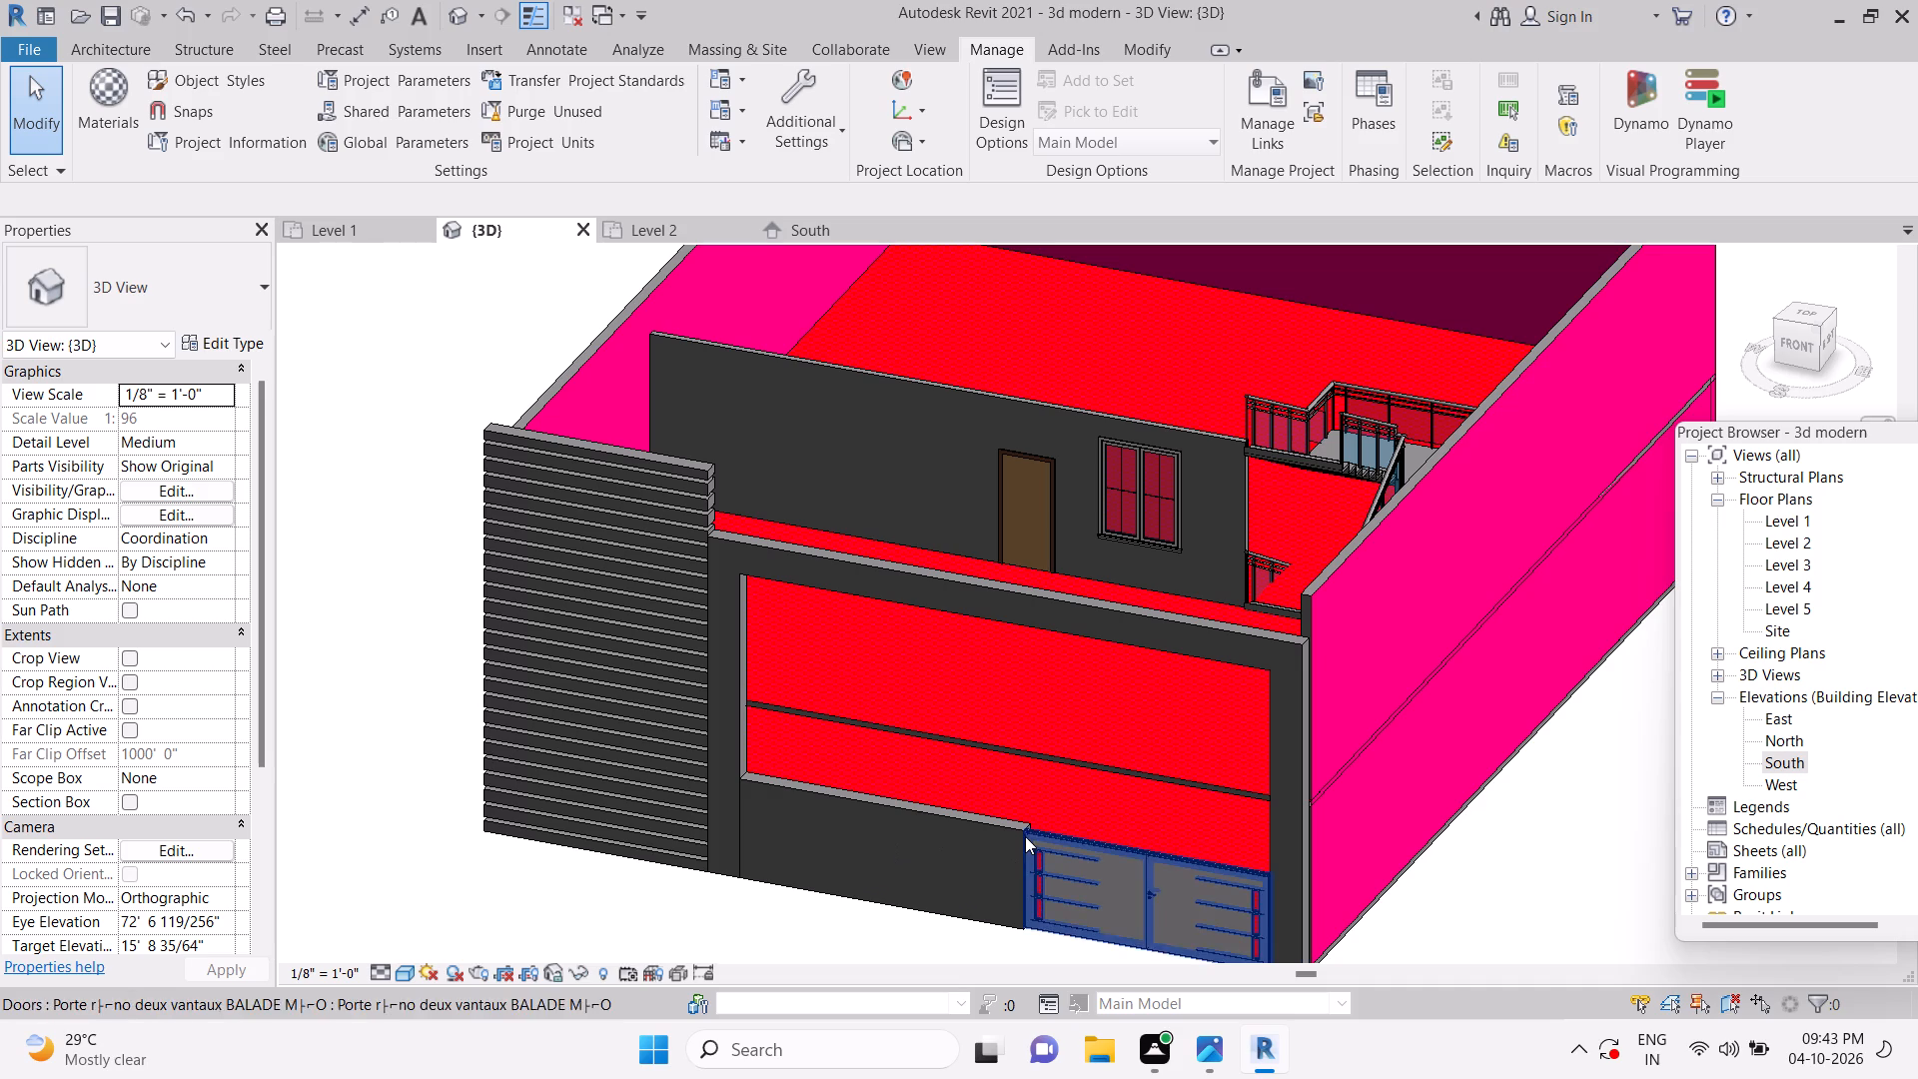
pyautogui.click(839, 839)
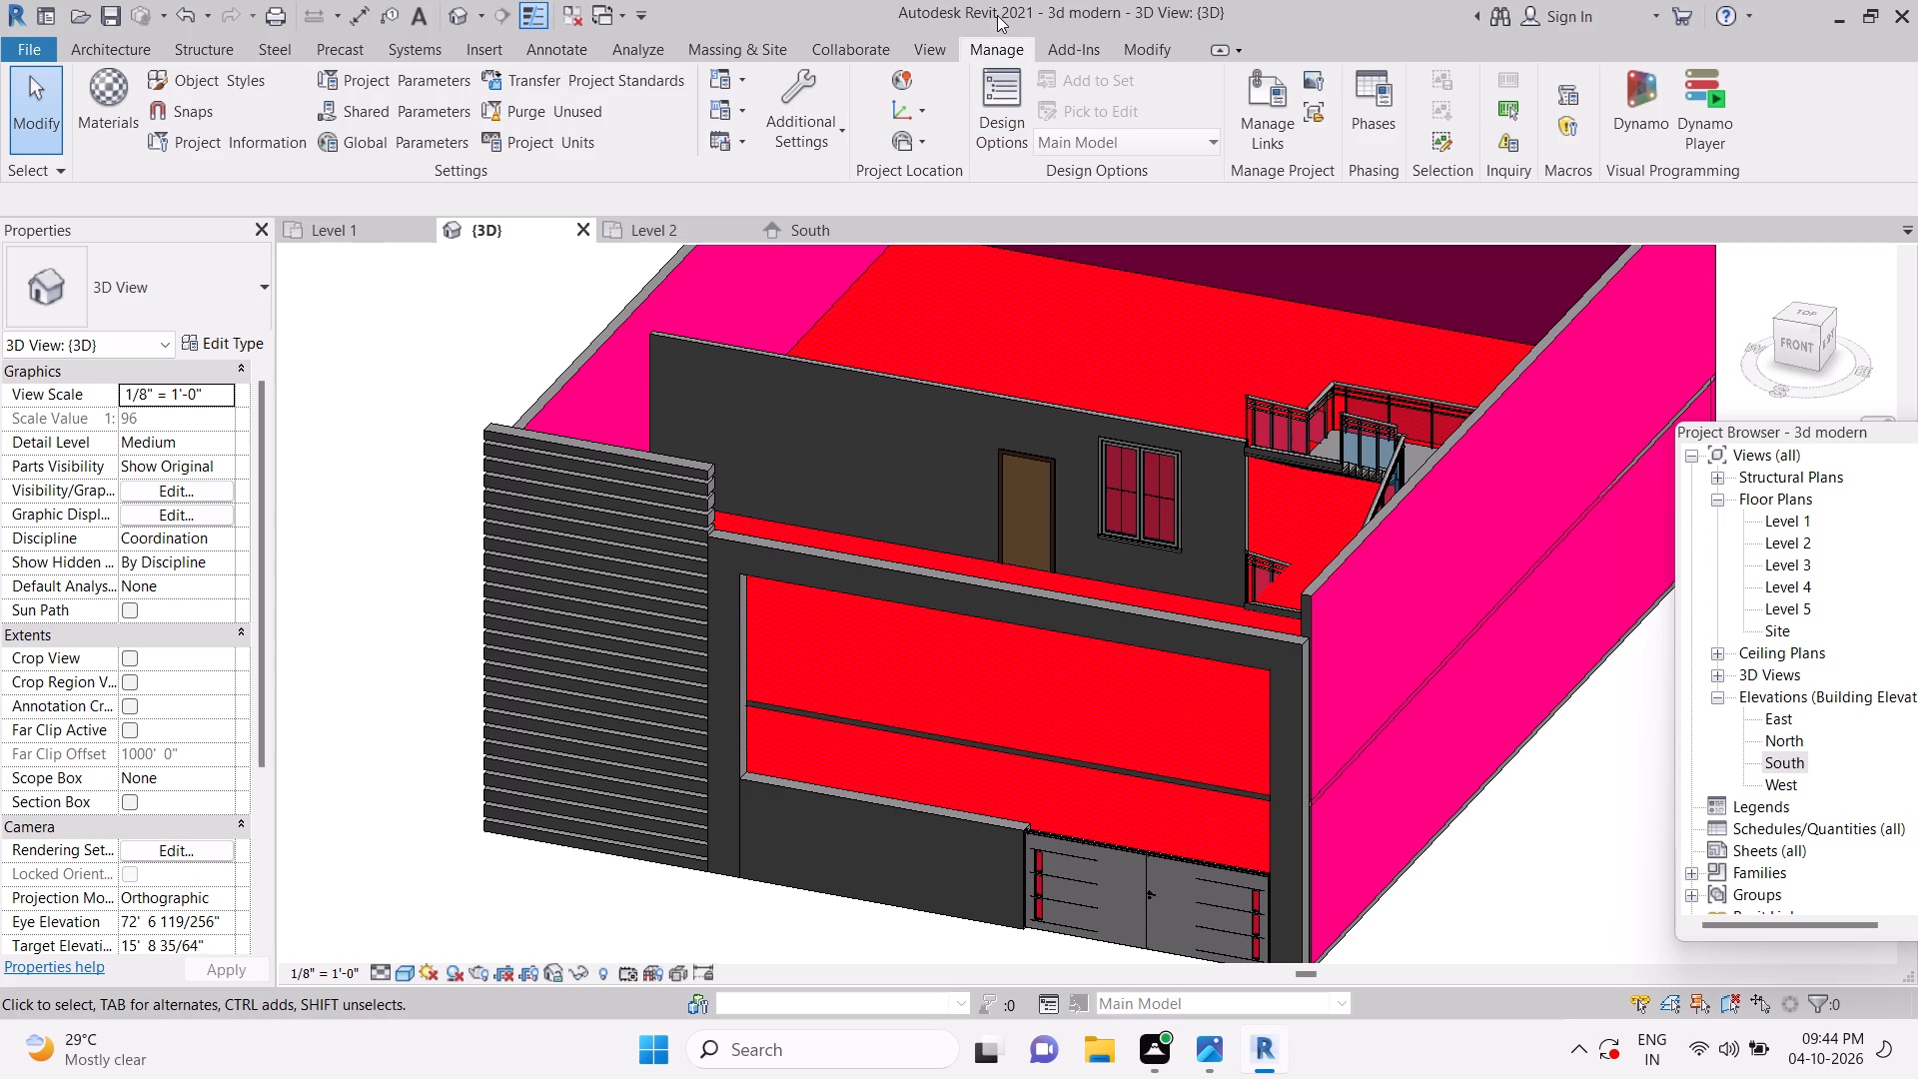
# Reopen the project materials and create a new material.
pyautogui.click(997, 50)
pyautogui.click(997, 43)
pyautogui.click(80, 98)
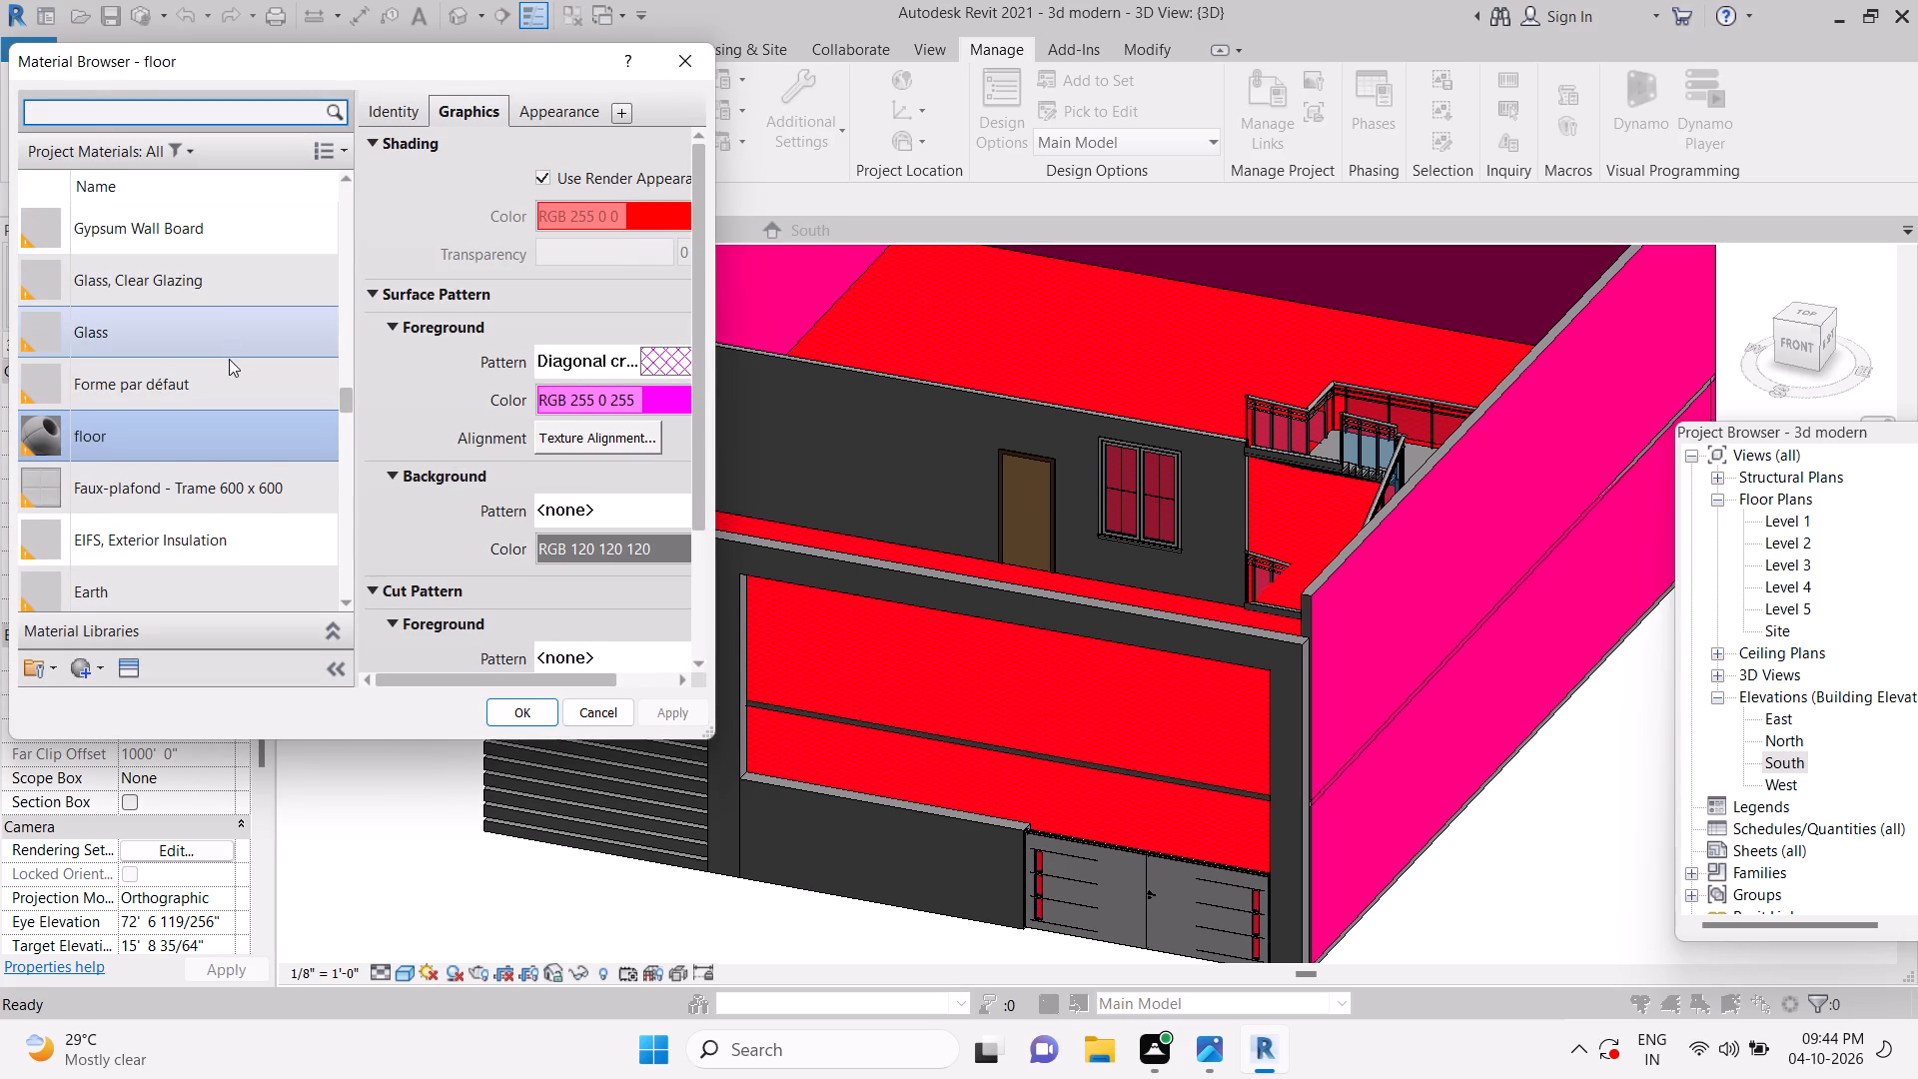
pyautogui.click(90, 667)
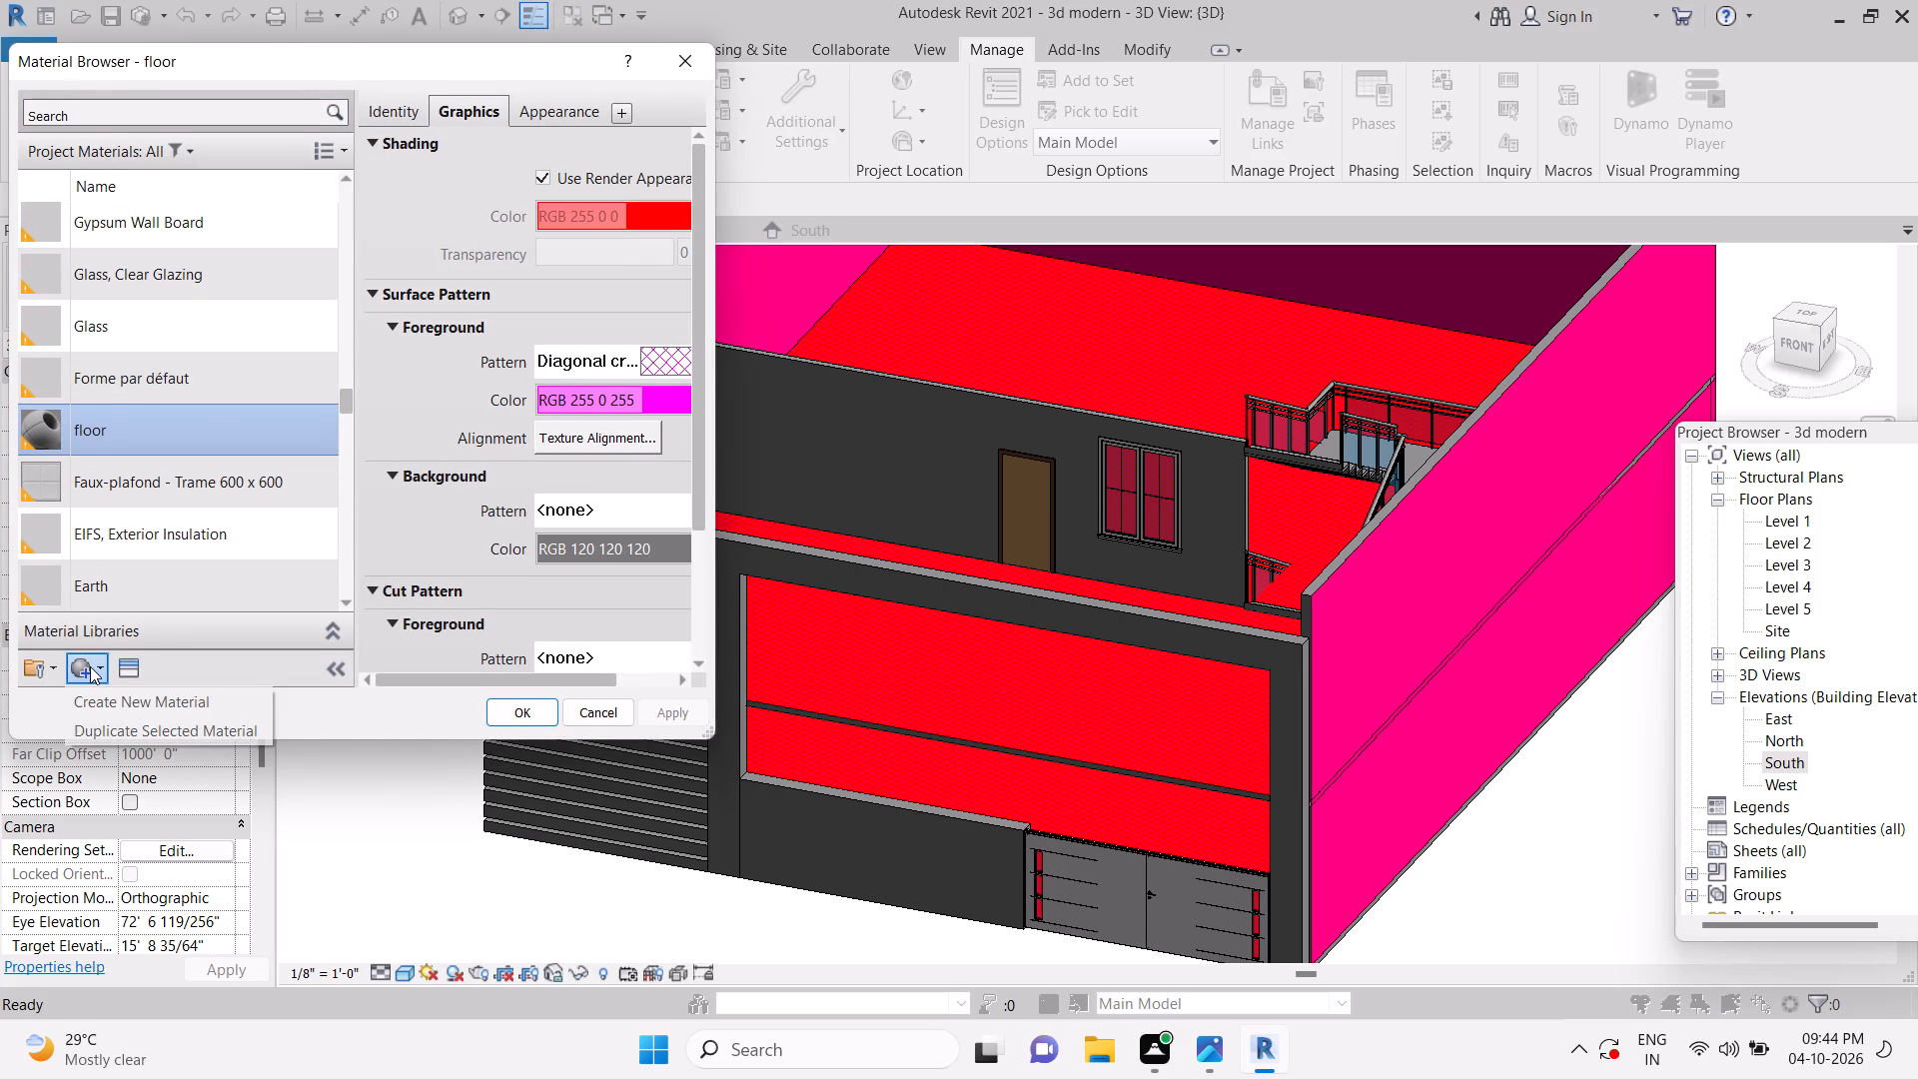
pyautogui.click(140, 693)
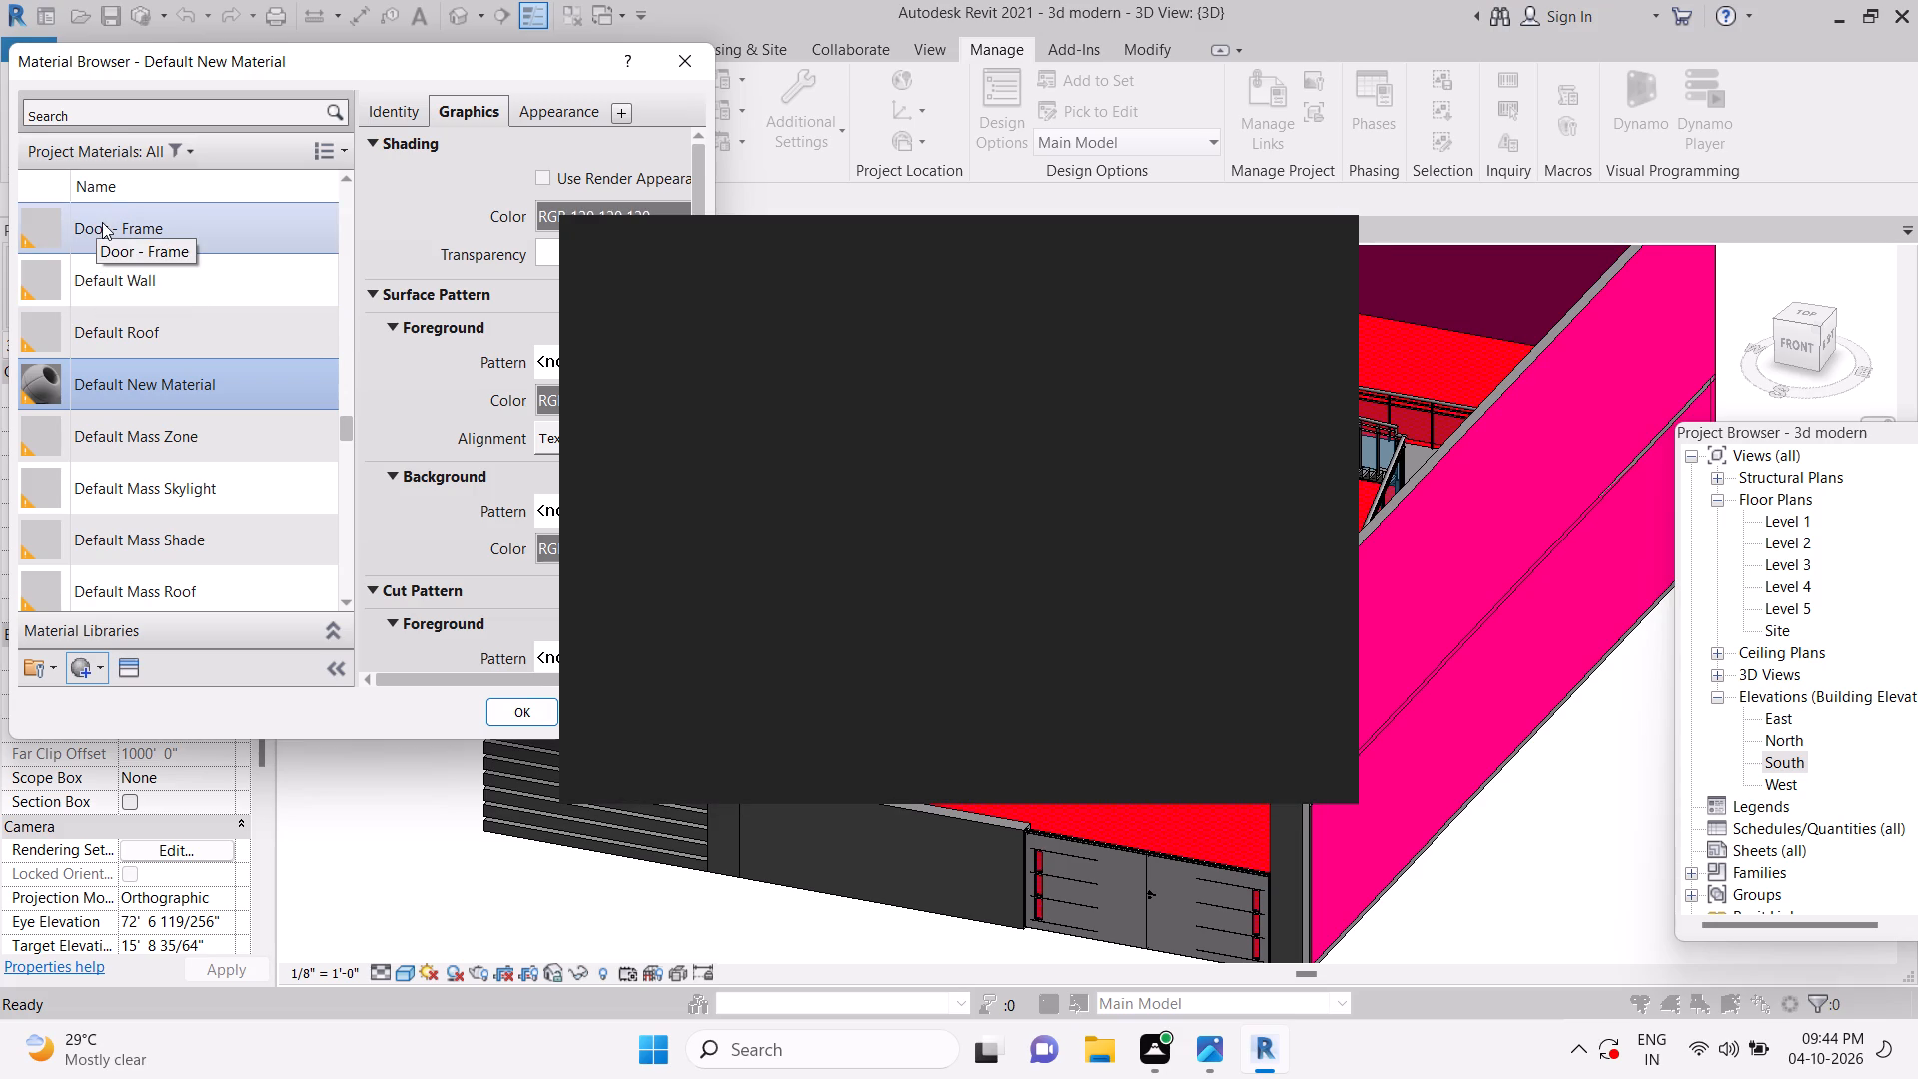
# Dismiss the notification card and rename the newly created default material as ground.
pyautogui.click(166, 390)
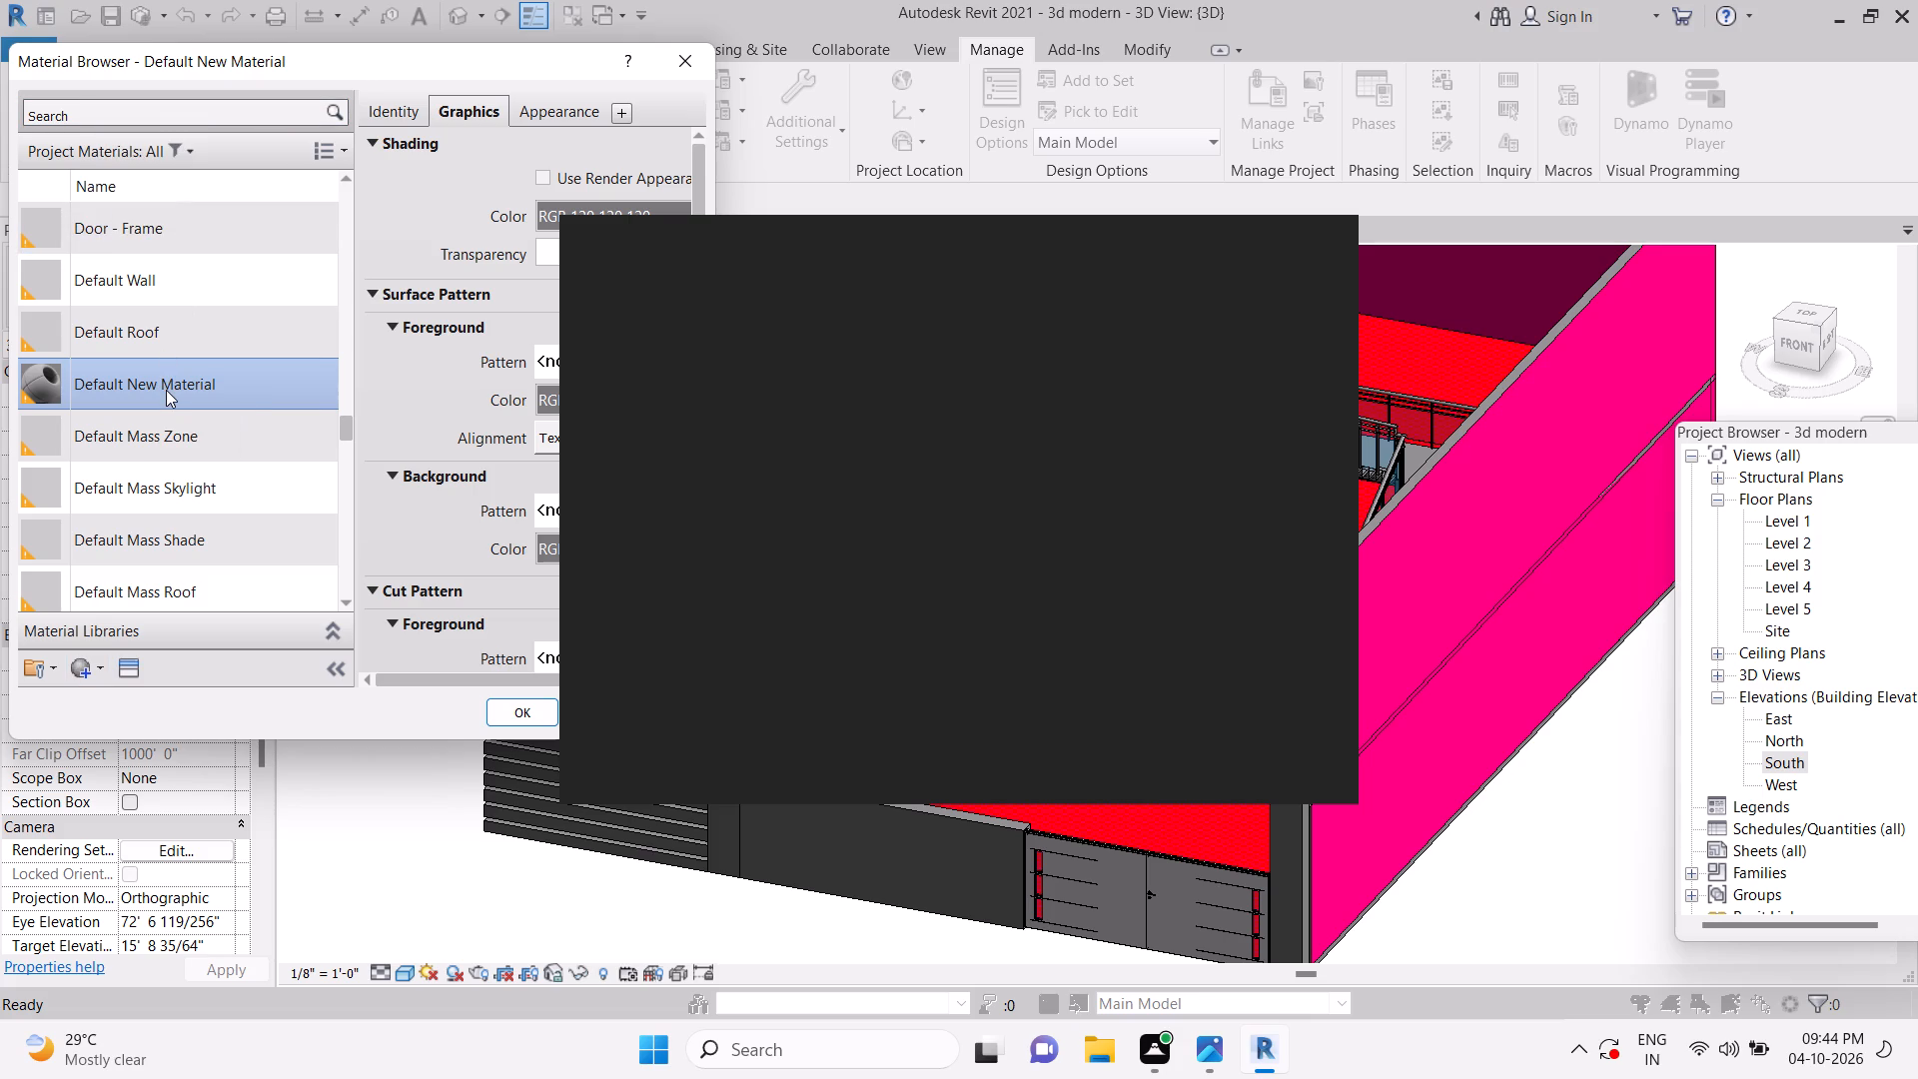
pyautogui.moveTo(154, 384); pyautogui.dragTo(157, 395)
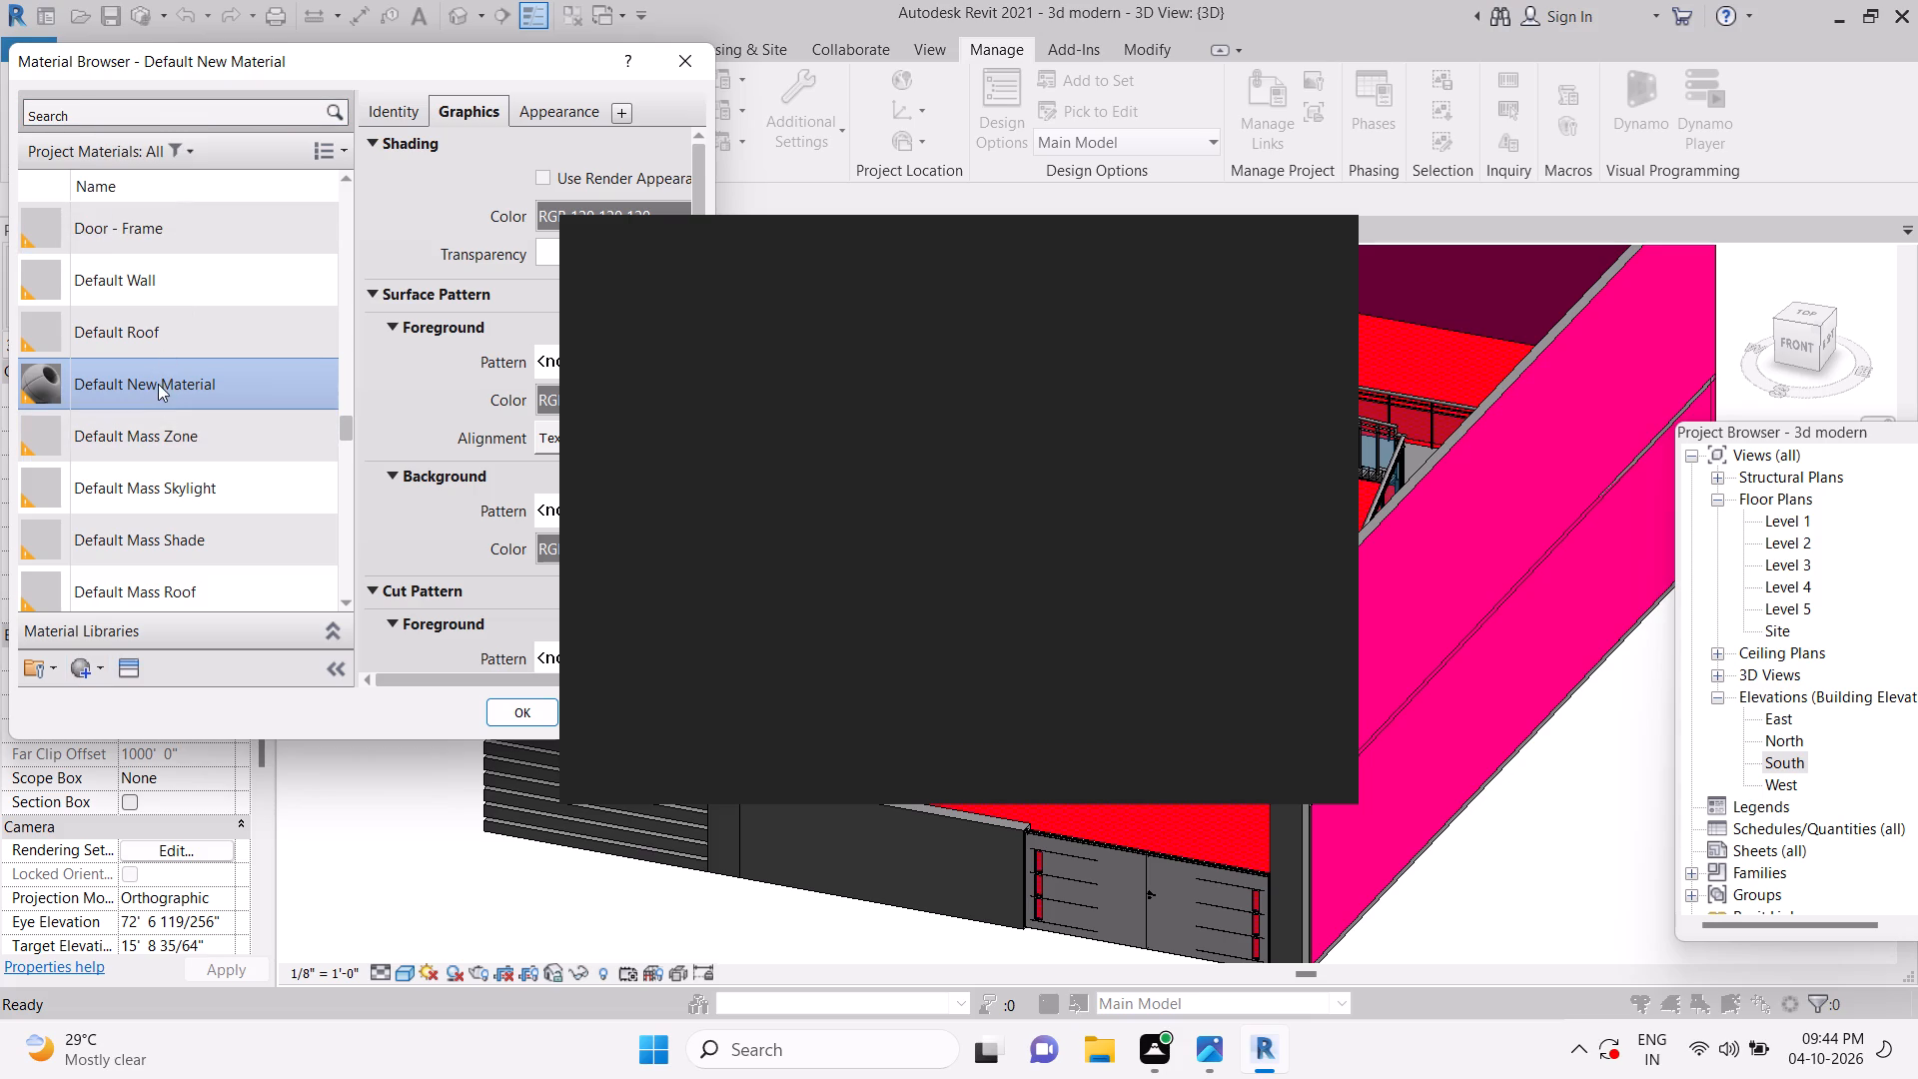
pyautogui.moveTo(159, 389); pyautogui.dragTo(162, 398)
pyautogui.rightClick(160, 384)
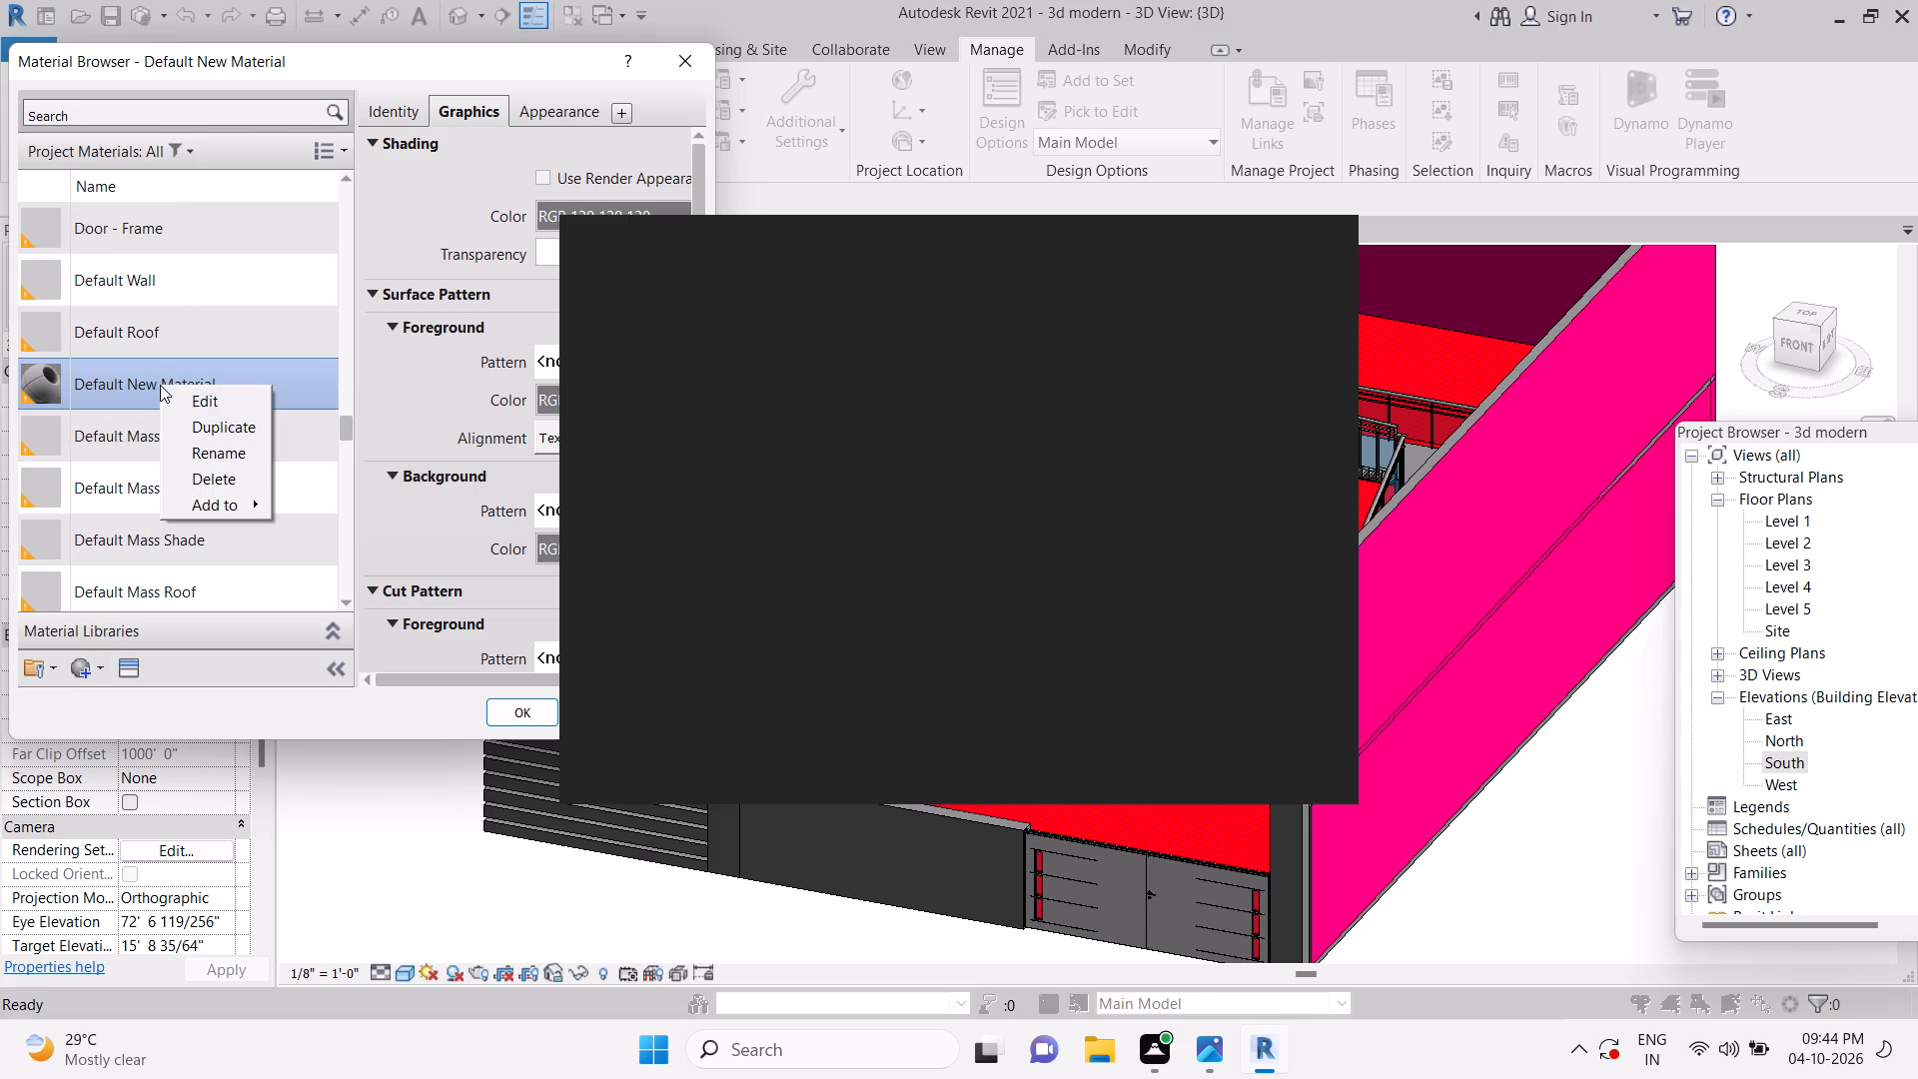
pyautogui.click(203, 399)
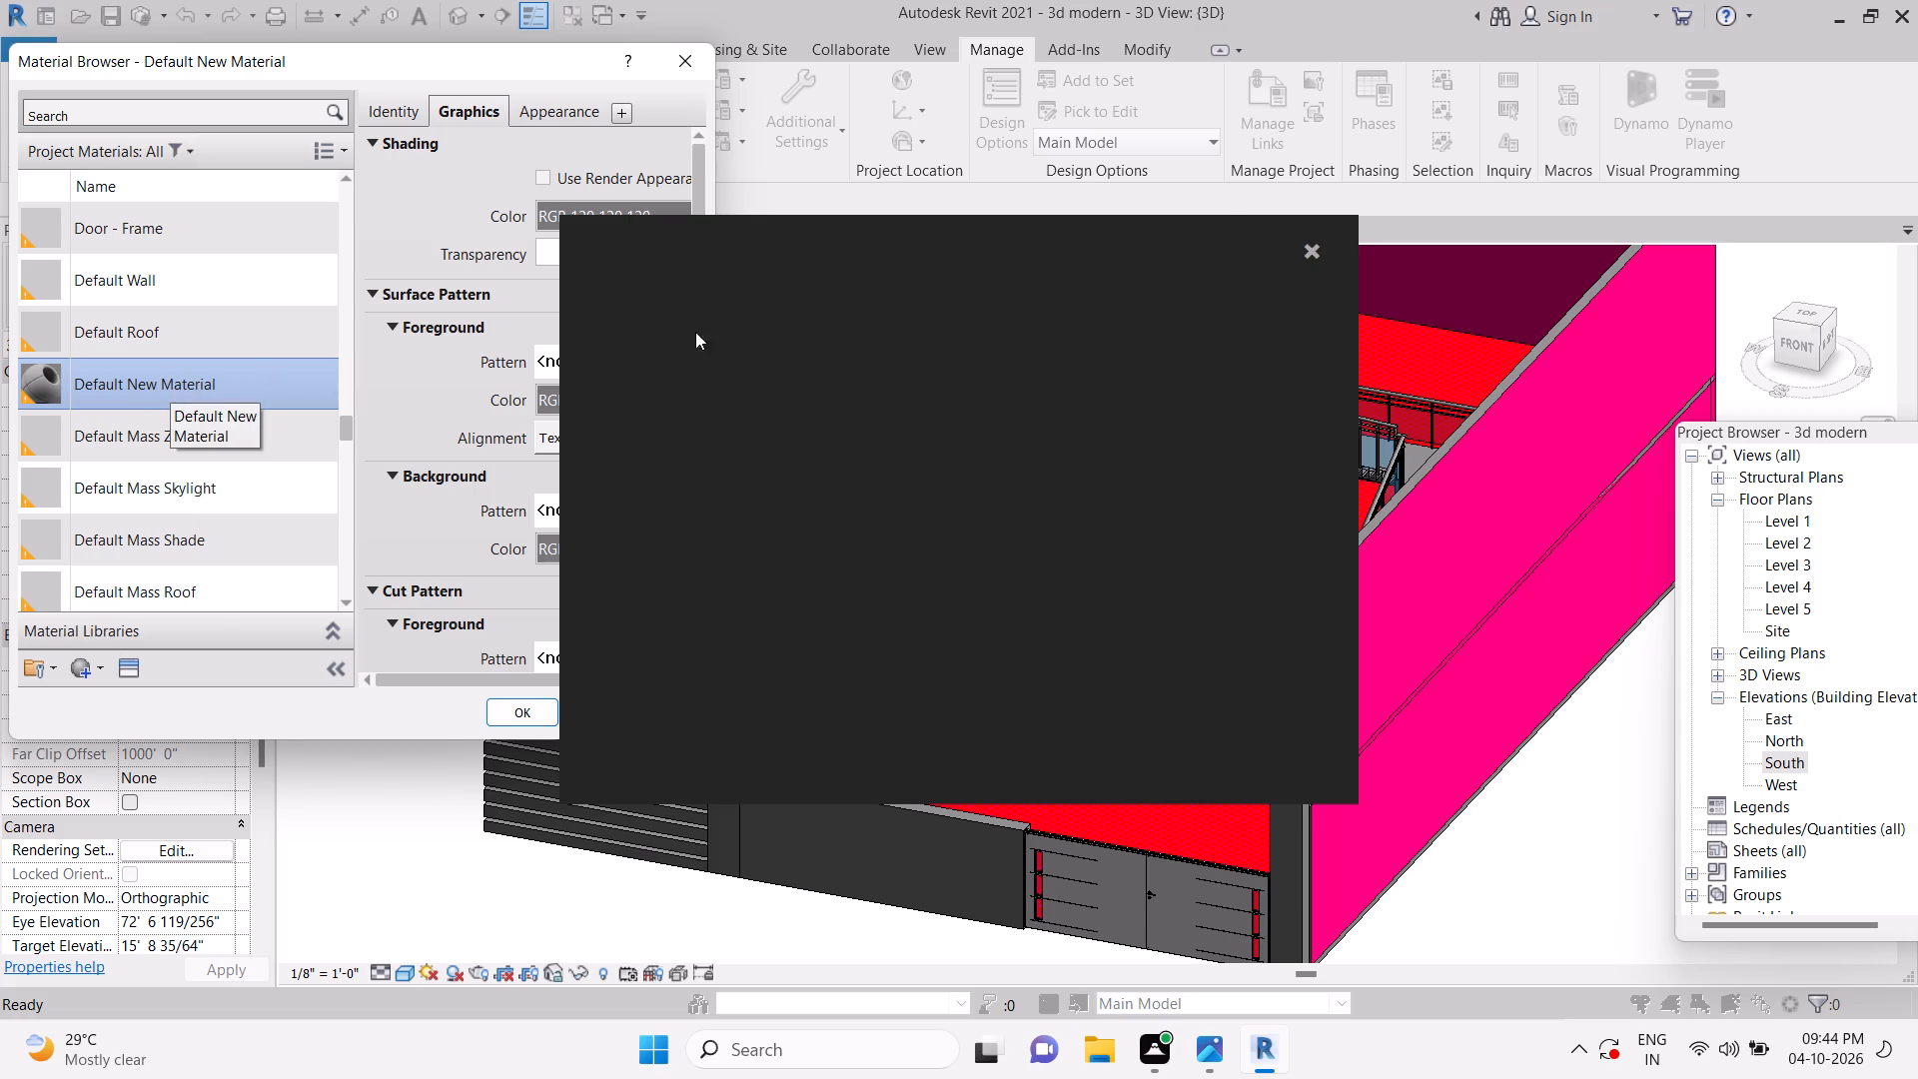
pyautogui.click(1298, 248)
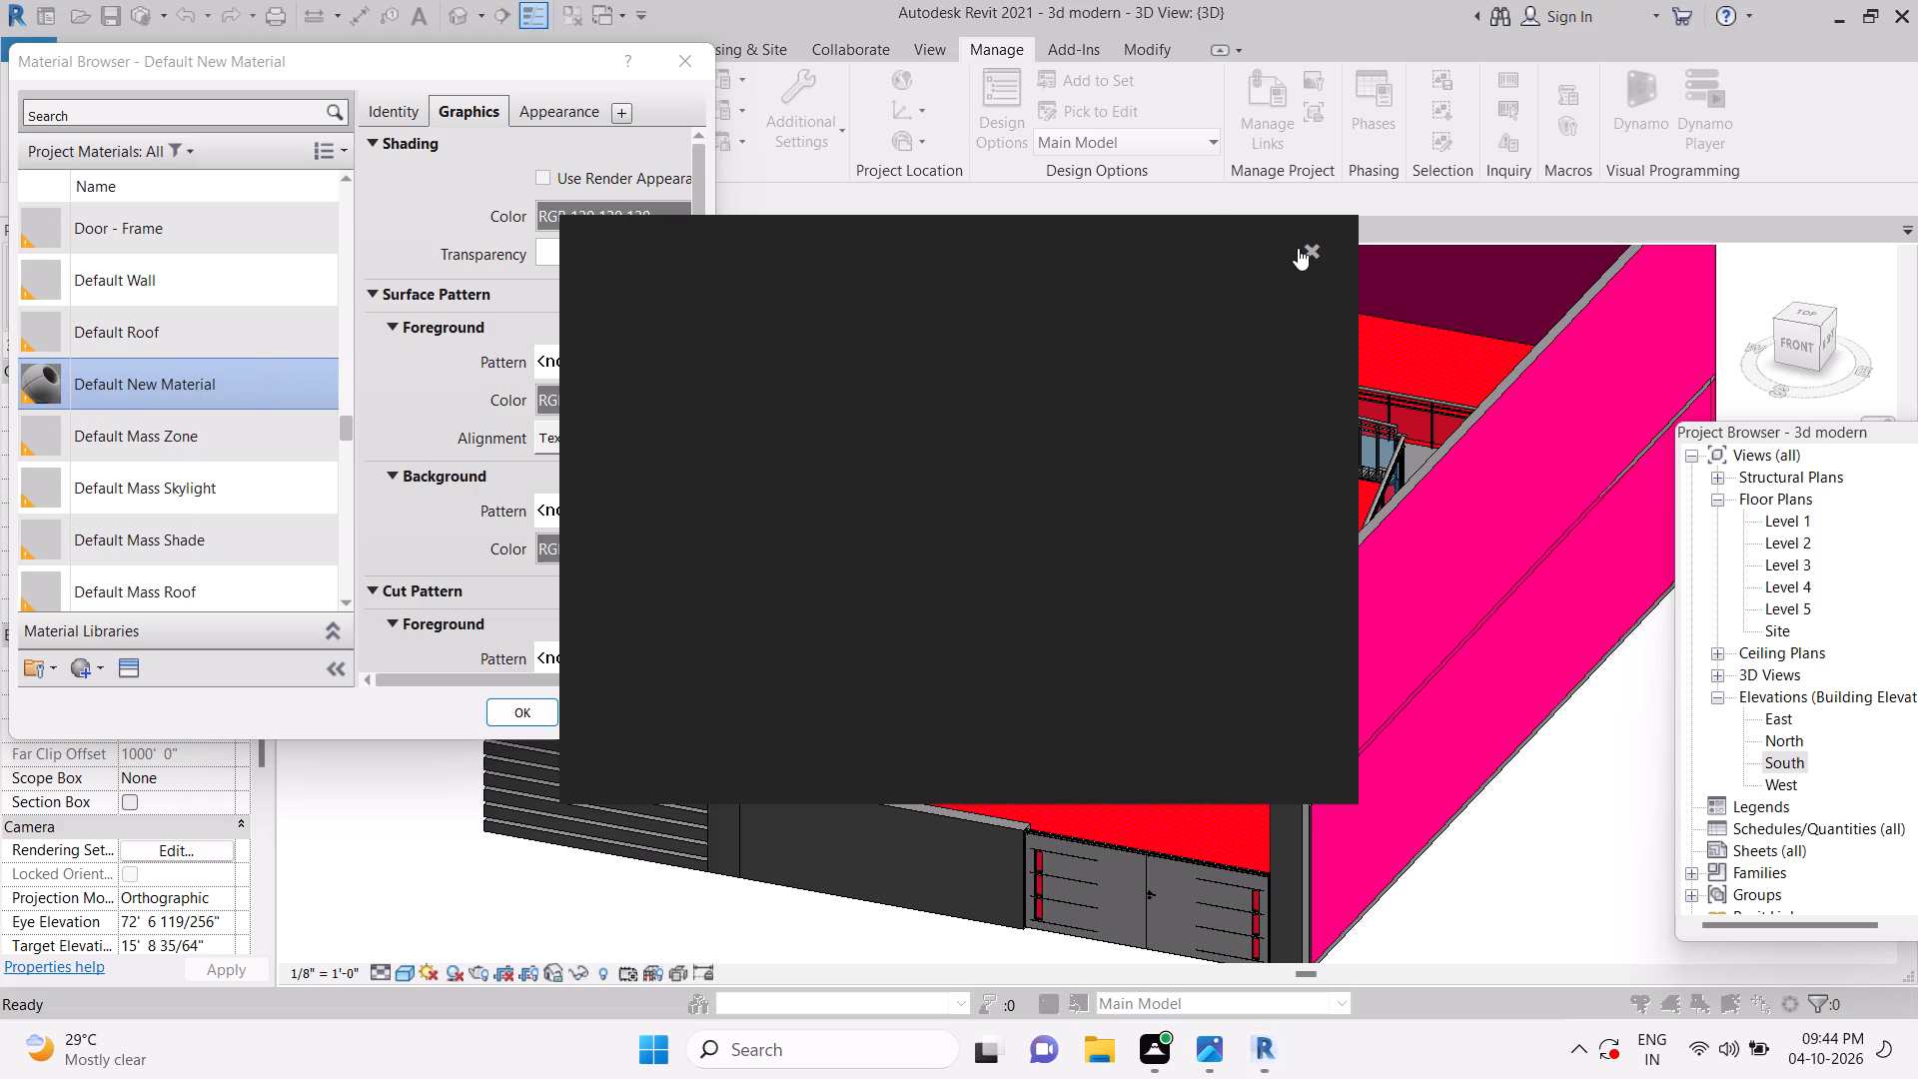
pyautogui.click(1307, 253)
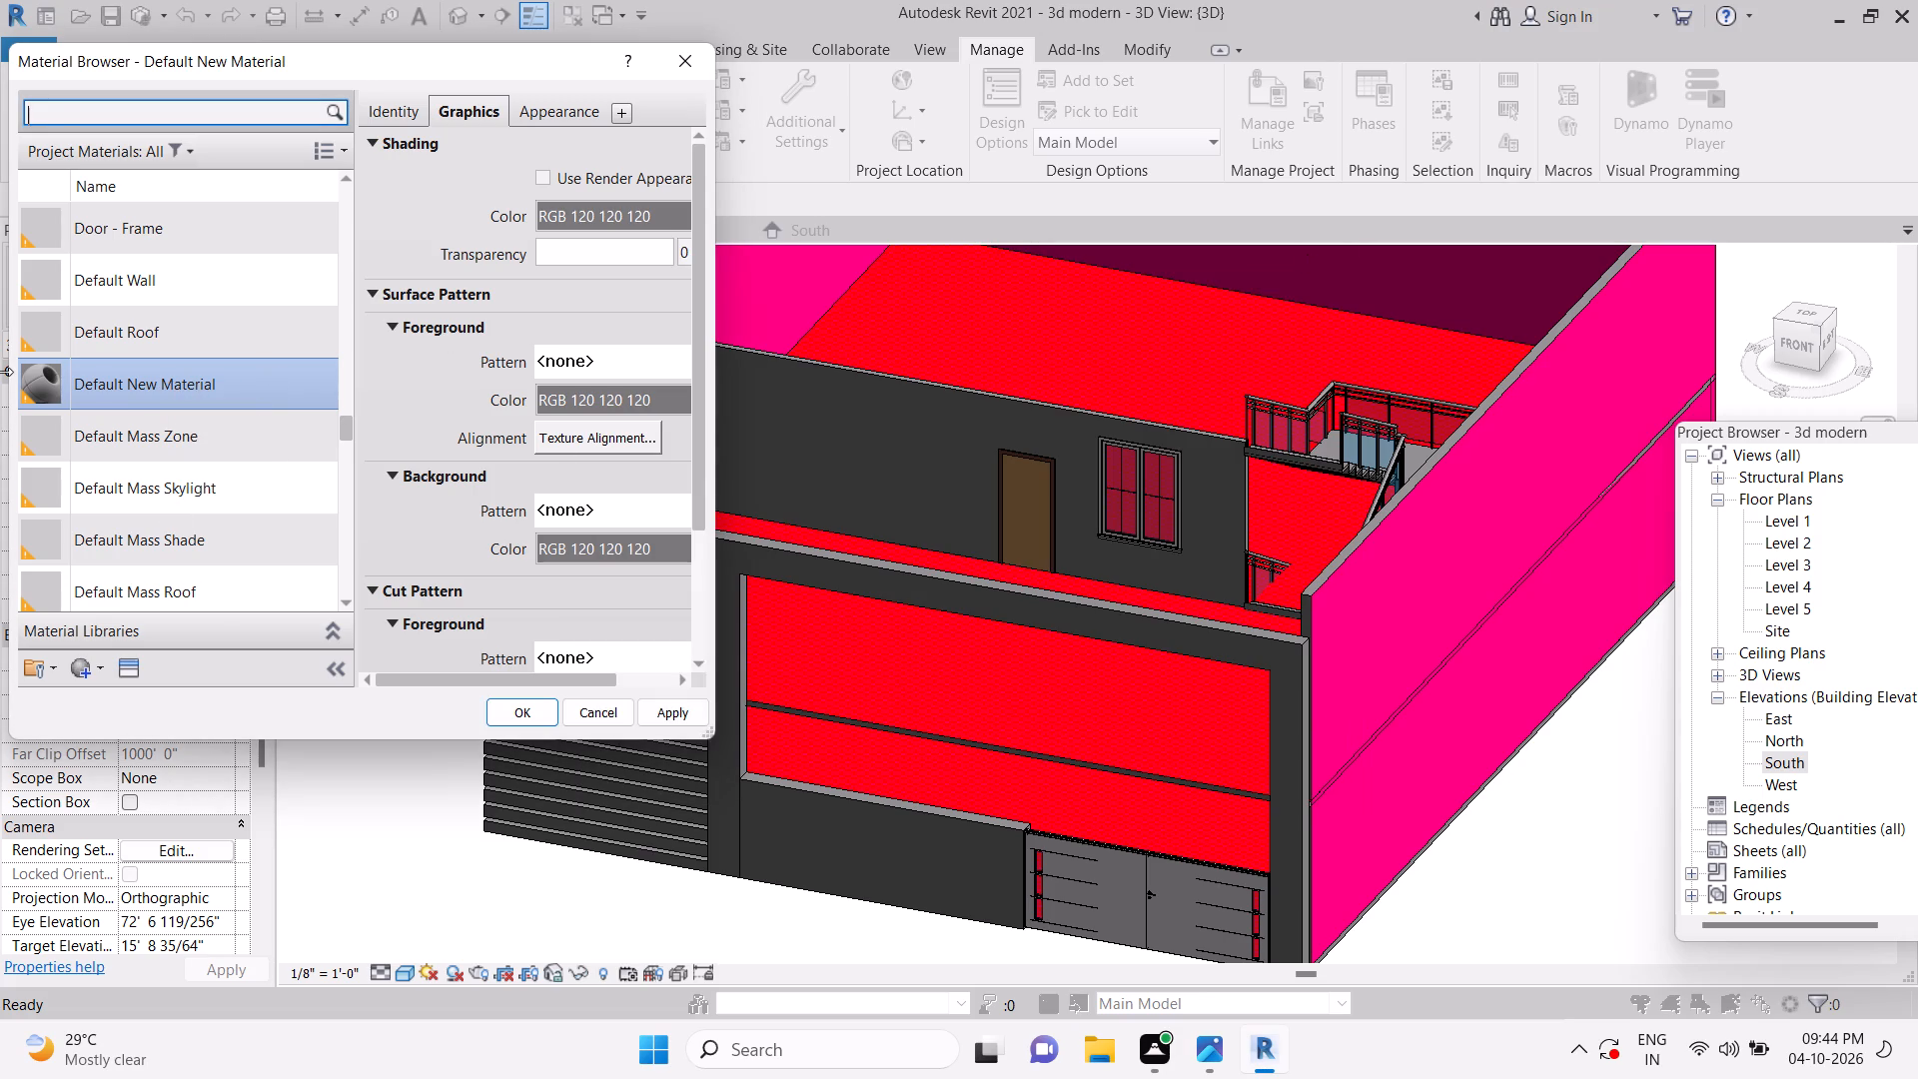
pyautogui.moveTo(114, 372); pyautogui.dragTo(104, 376, button='right')
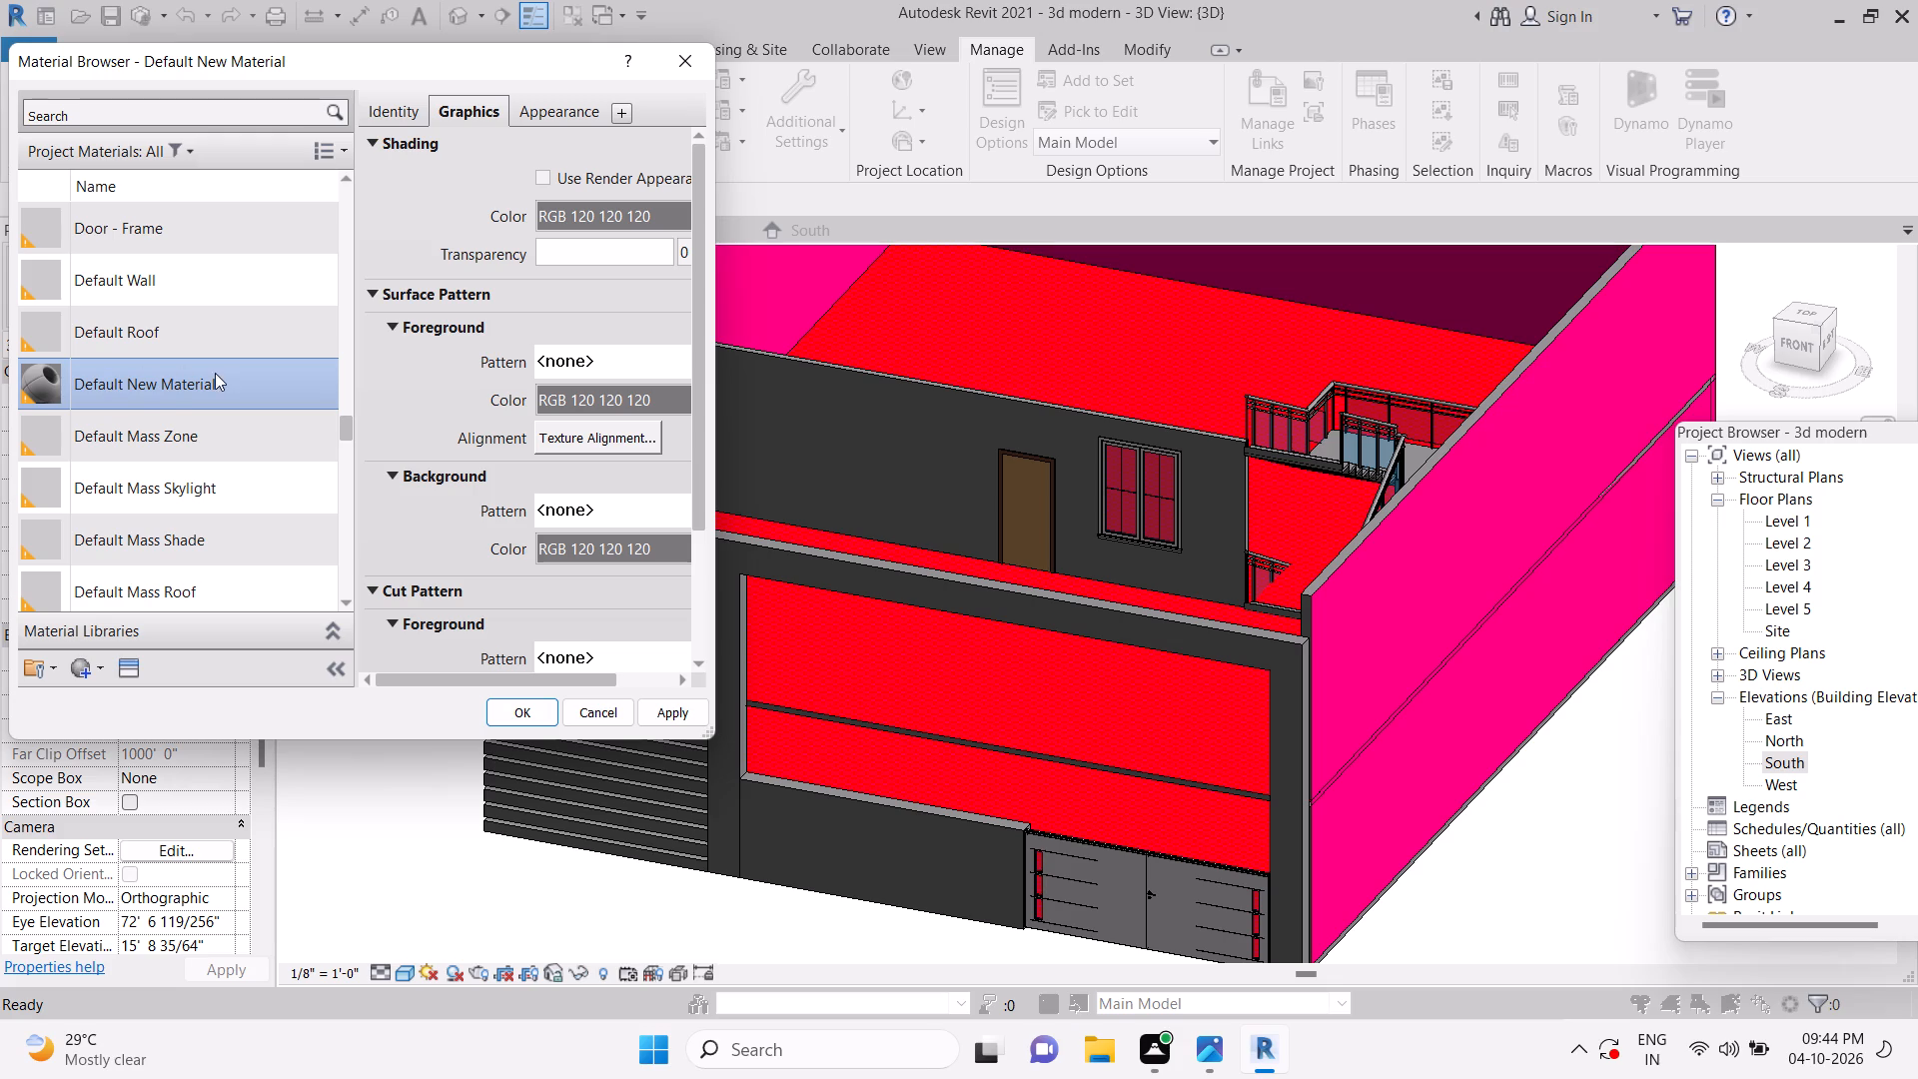
pyautogui.rightClick(227, 386)
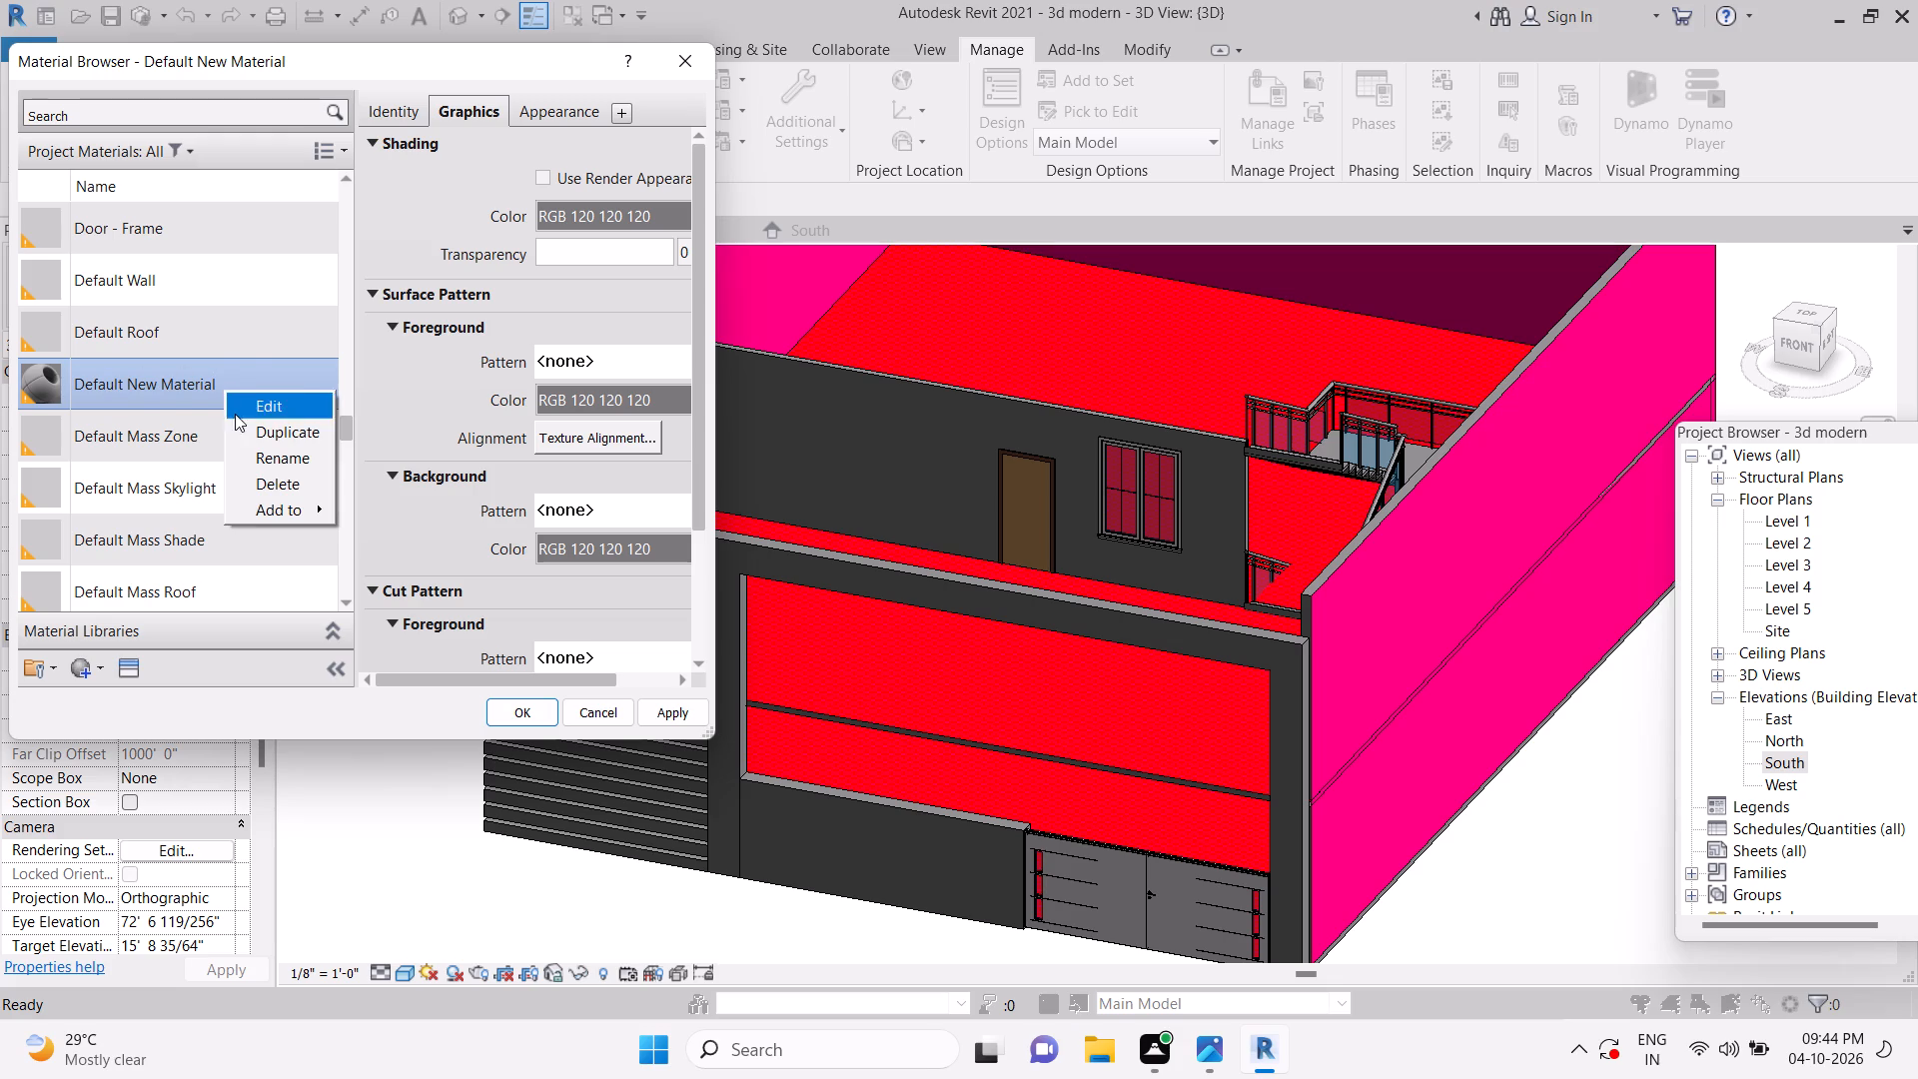
pyautogui.click(261, 457)
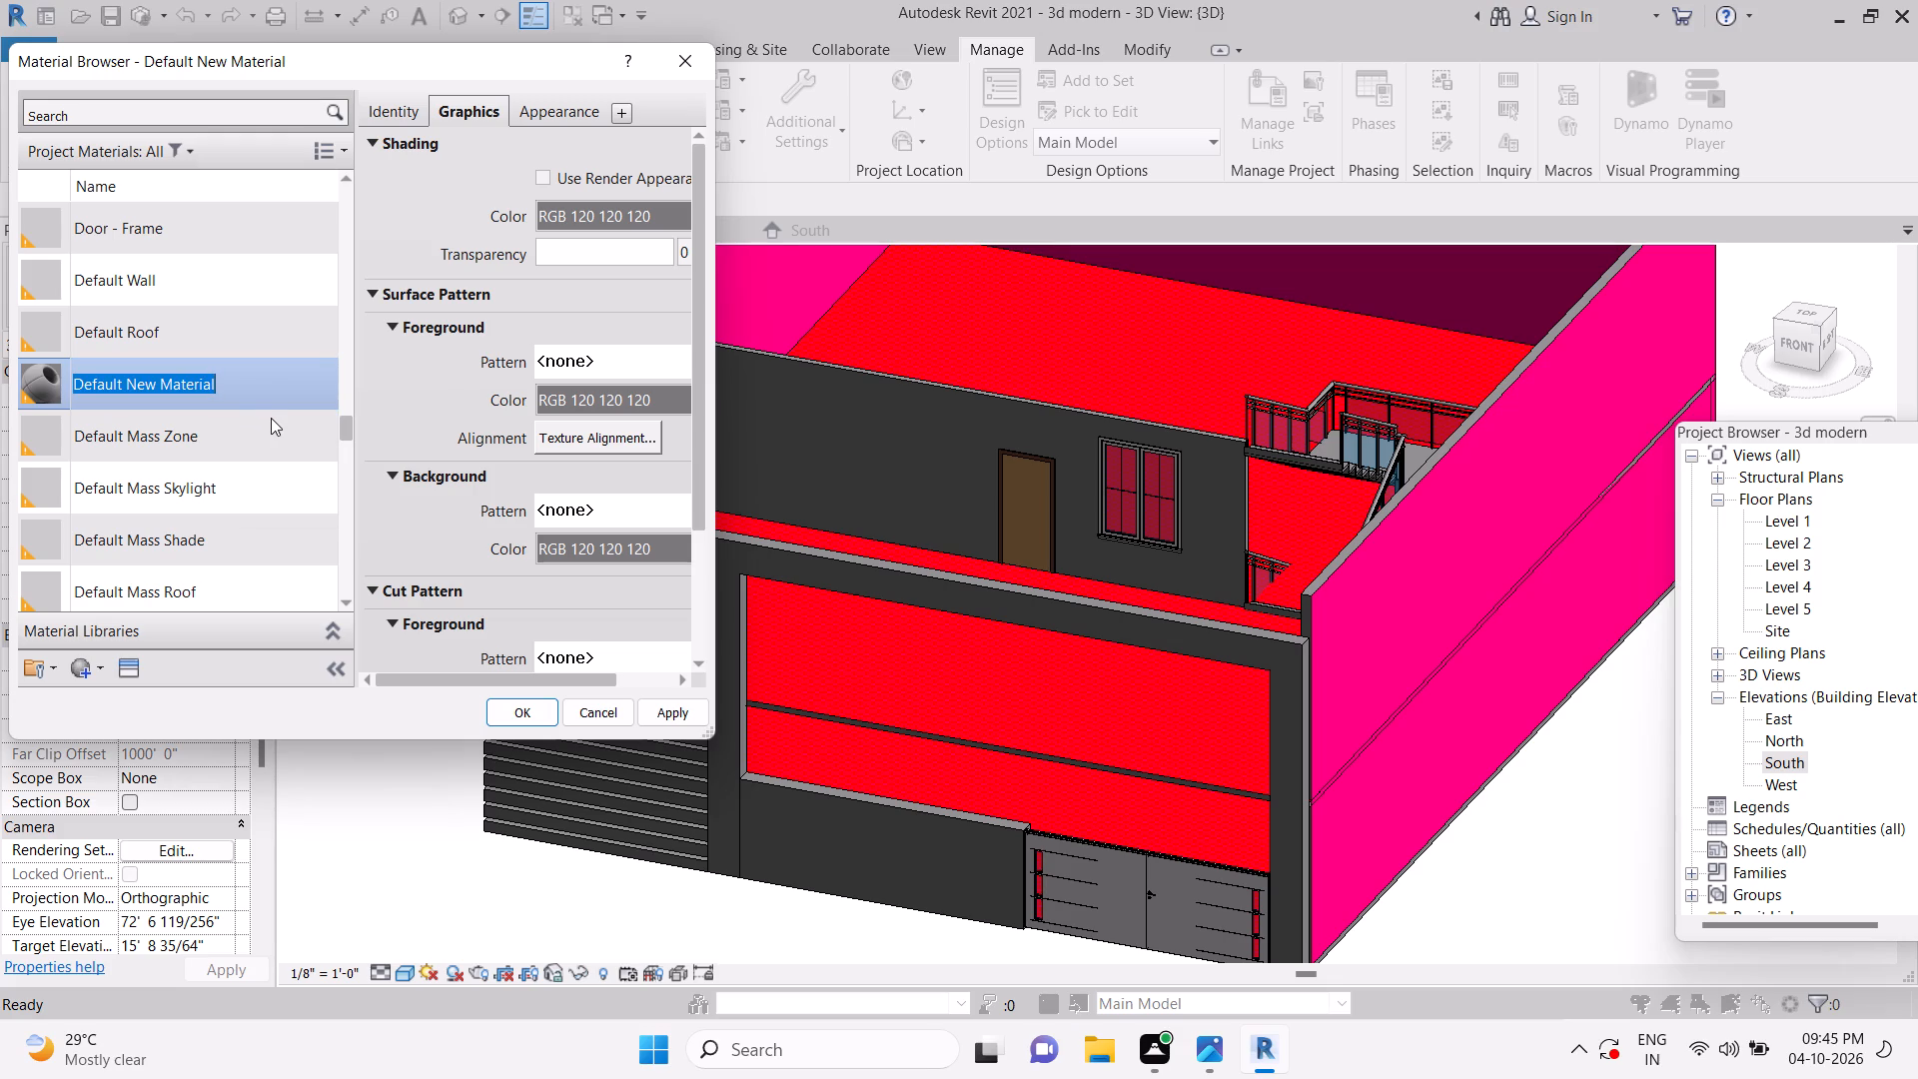
pyautogui.press('BackSpace')
pyautogui.press('BackSpace')
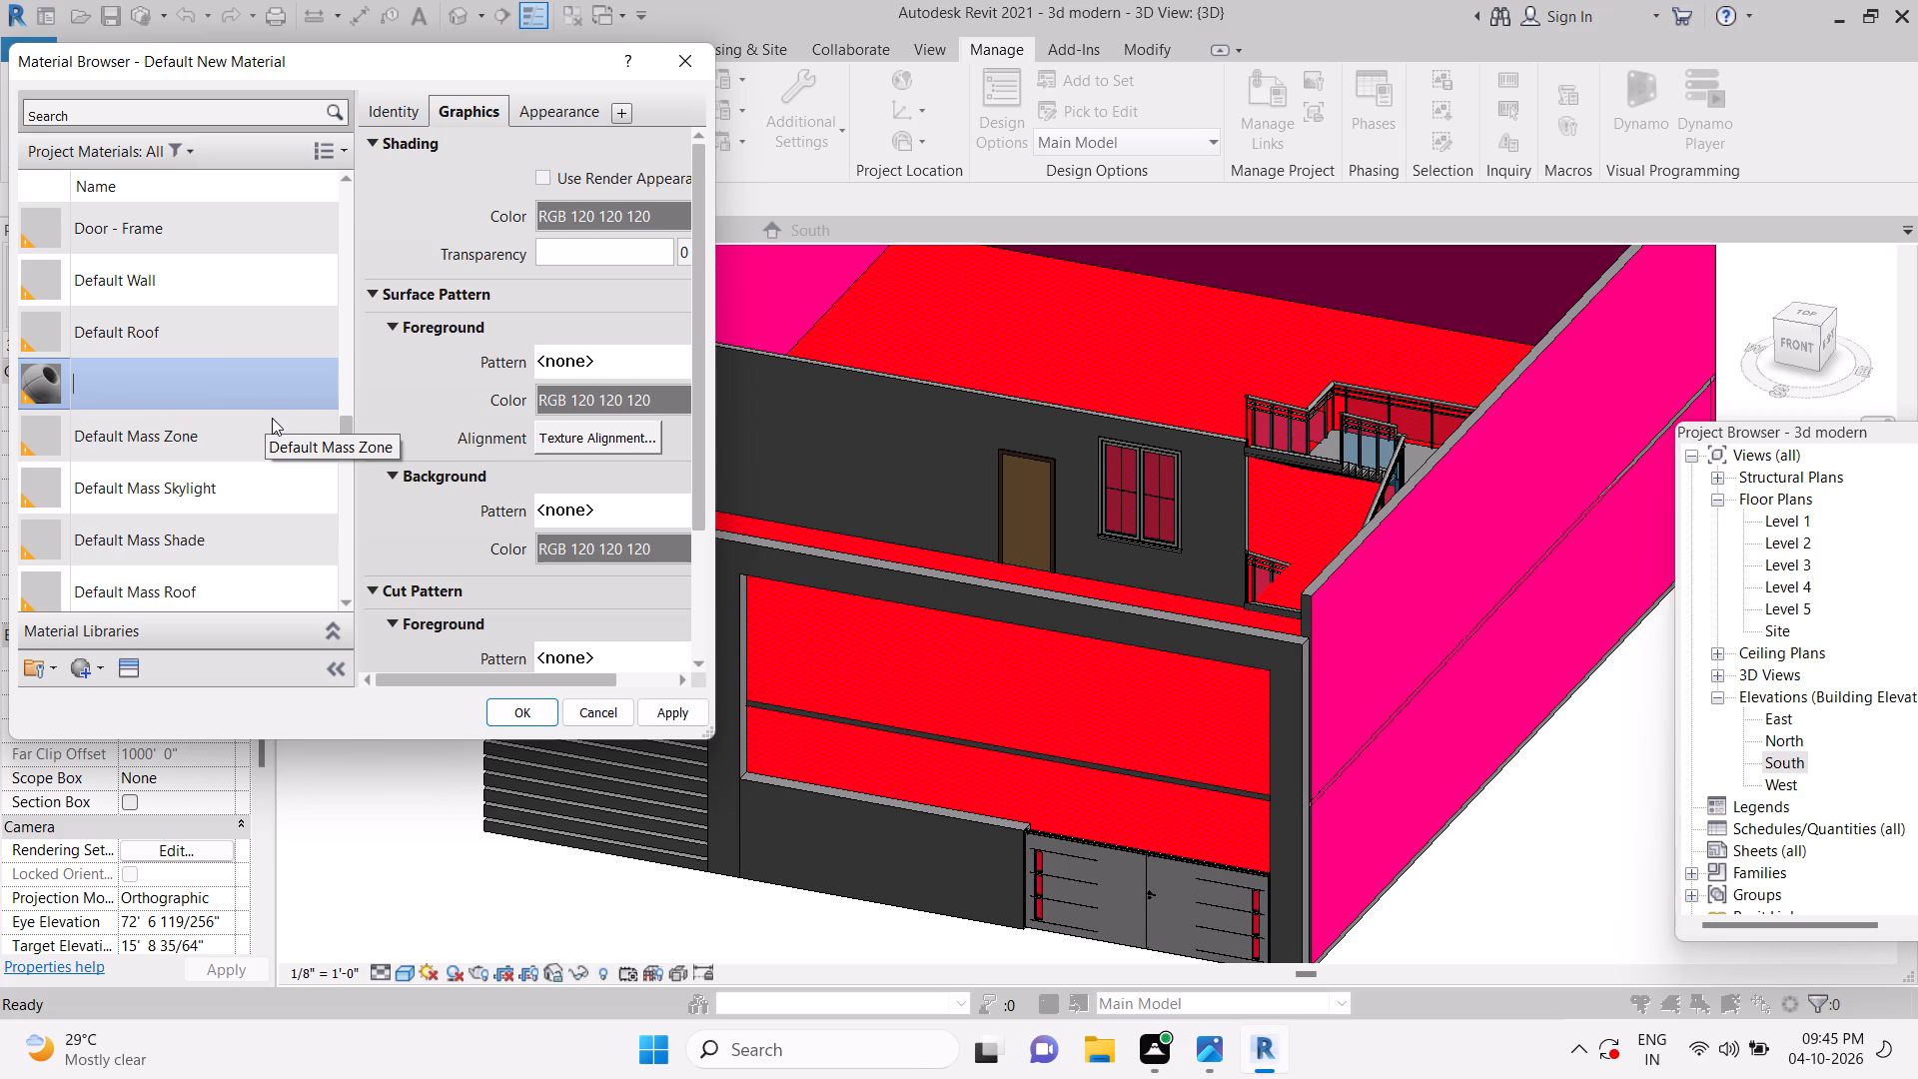
pyautogui.press('k')
pyautogui.press('BackSpace')
pyautogui.write('gr')
pyautogui.write('oung')
pyautogui.press('BackSpace')
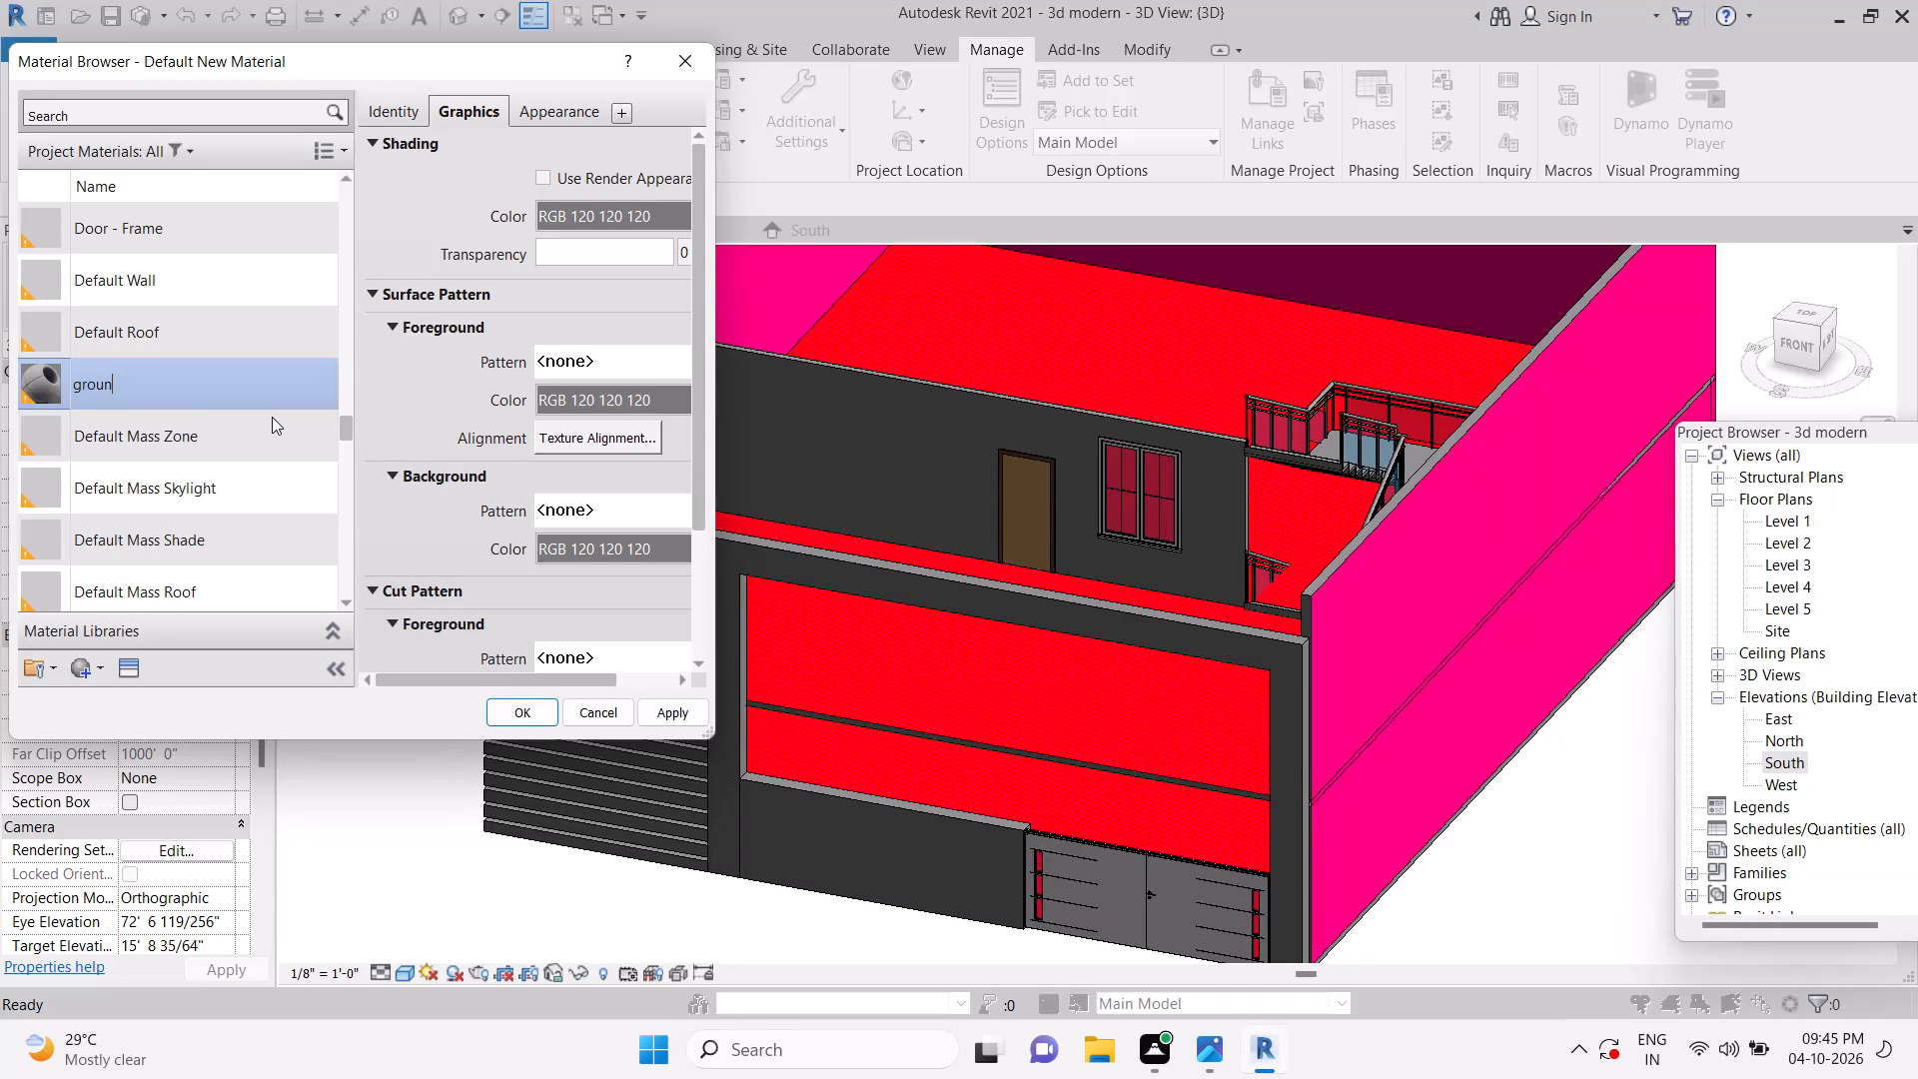
pyautogui.press('d')
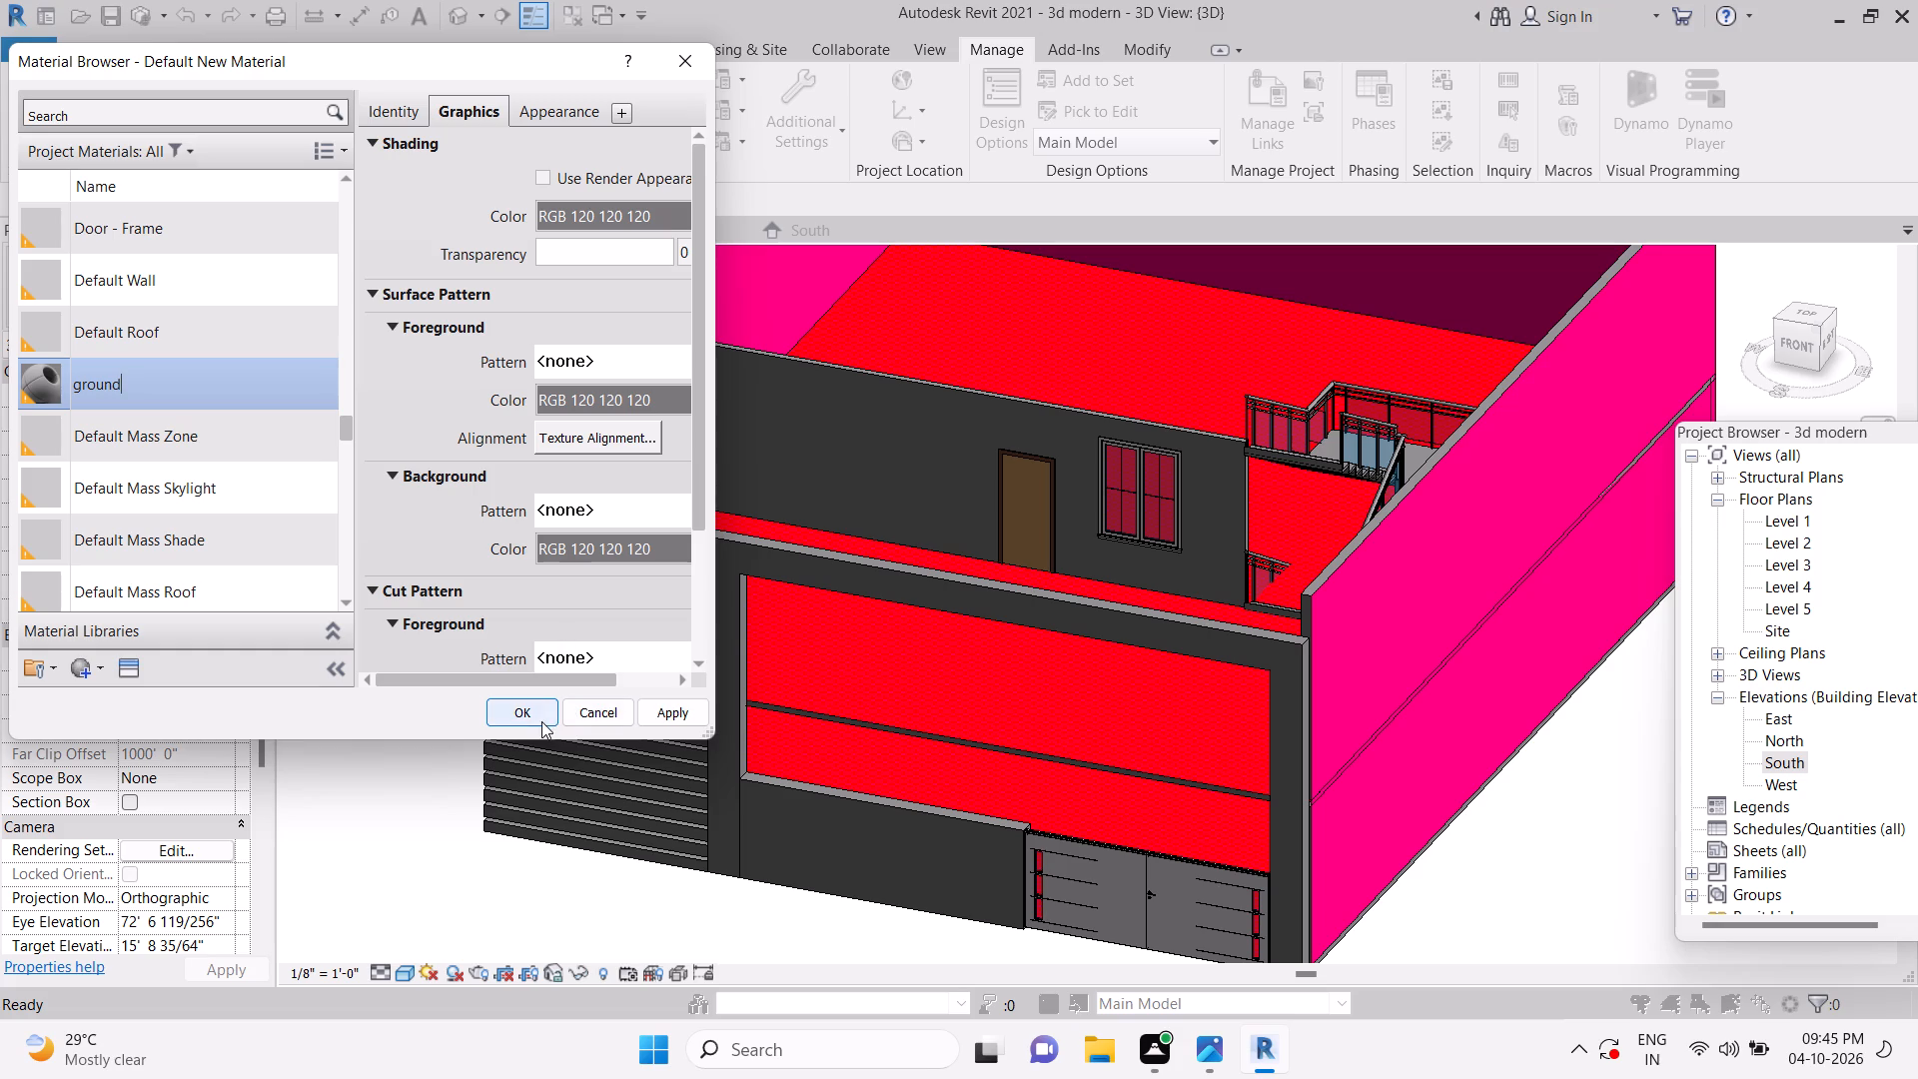
pyautogui.click(234, 391)
# Set the ground material's shading color to cyan, RGB 0 255 255, and enable Use Render Appearance.
pyautogui.click(642, 214)
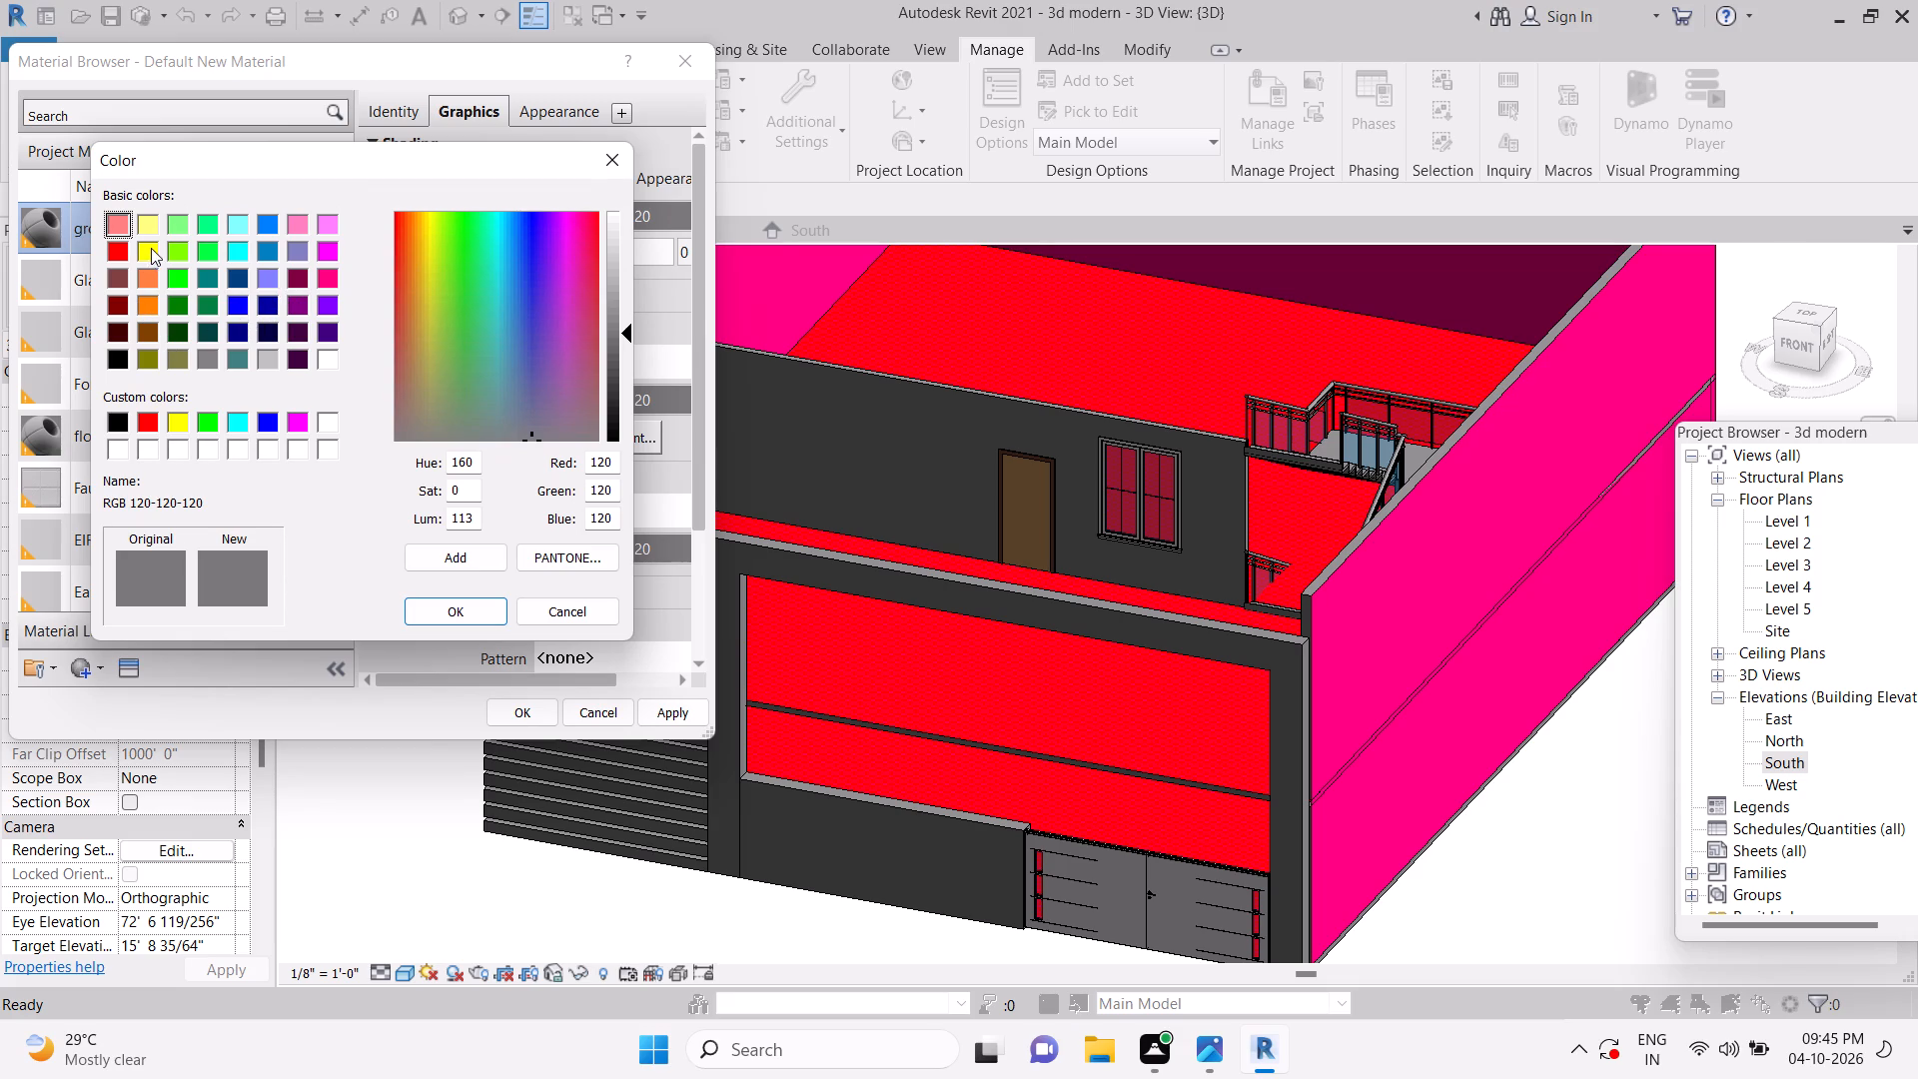
pyautogui.click(237, 252)
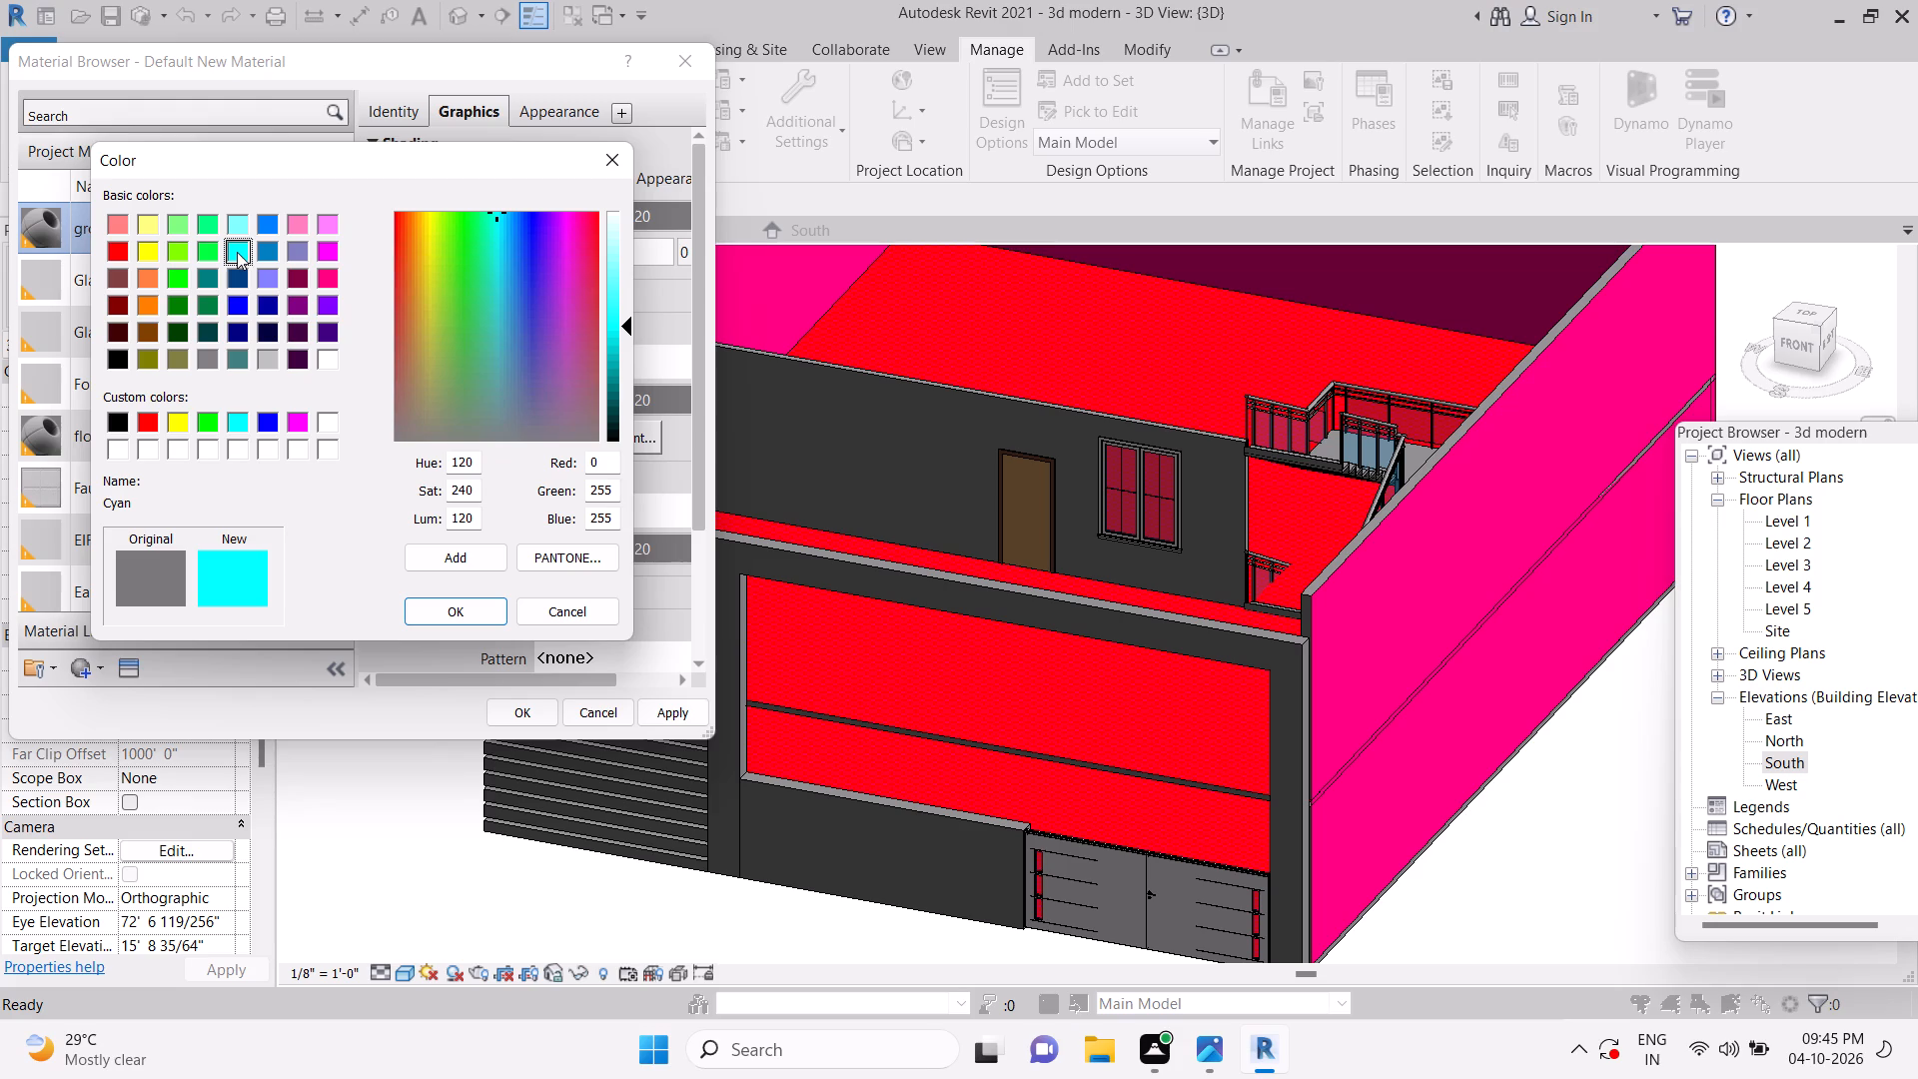
pyautogui.click(448, 603)
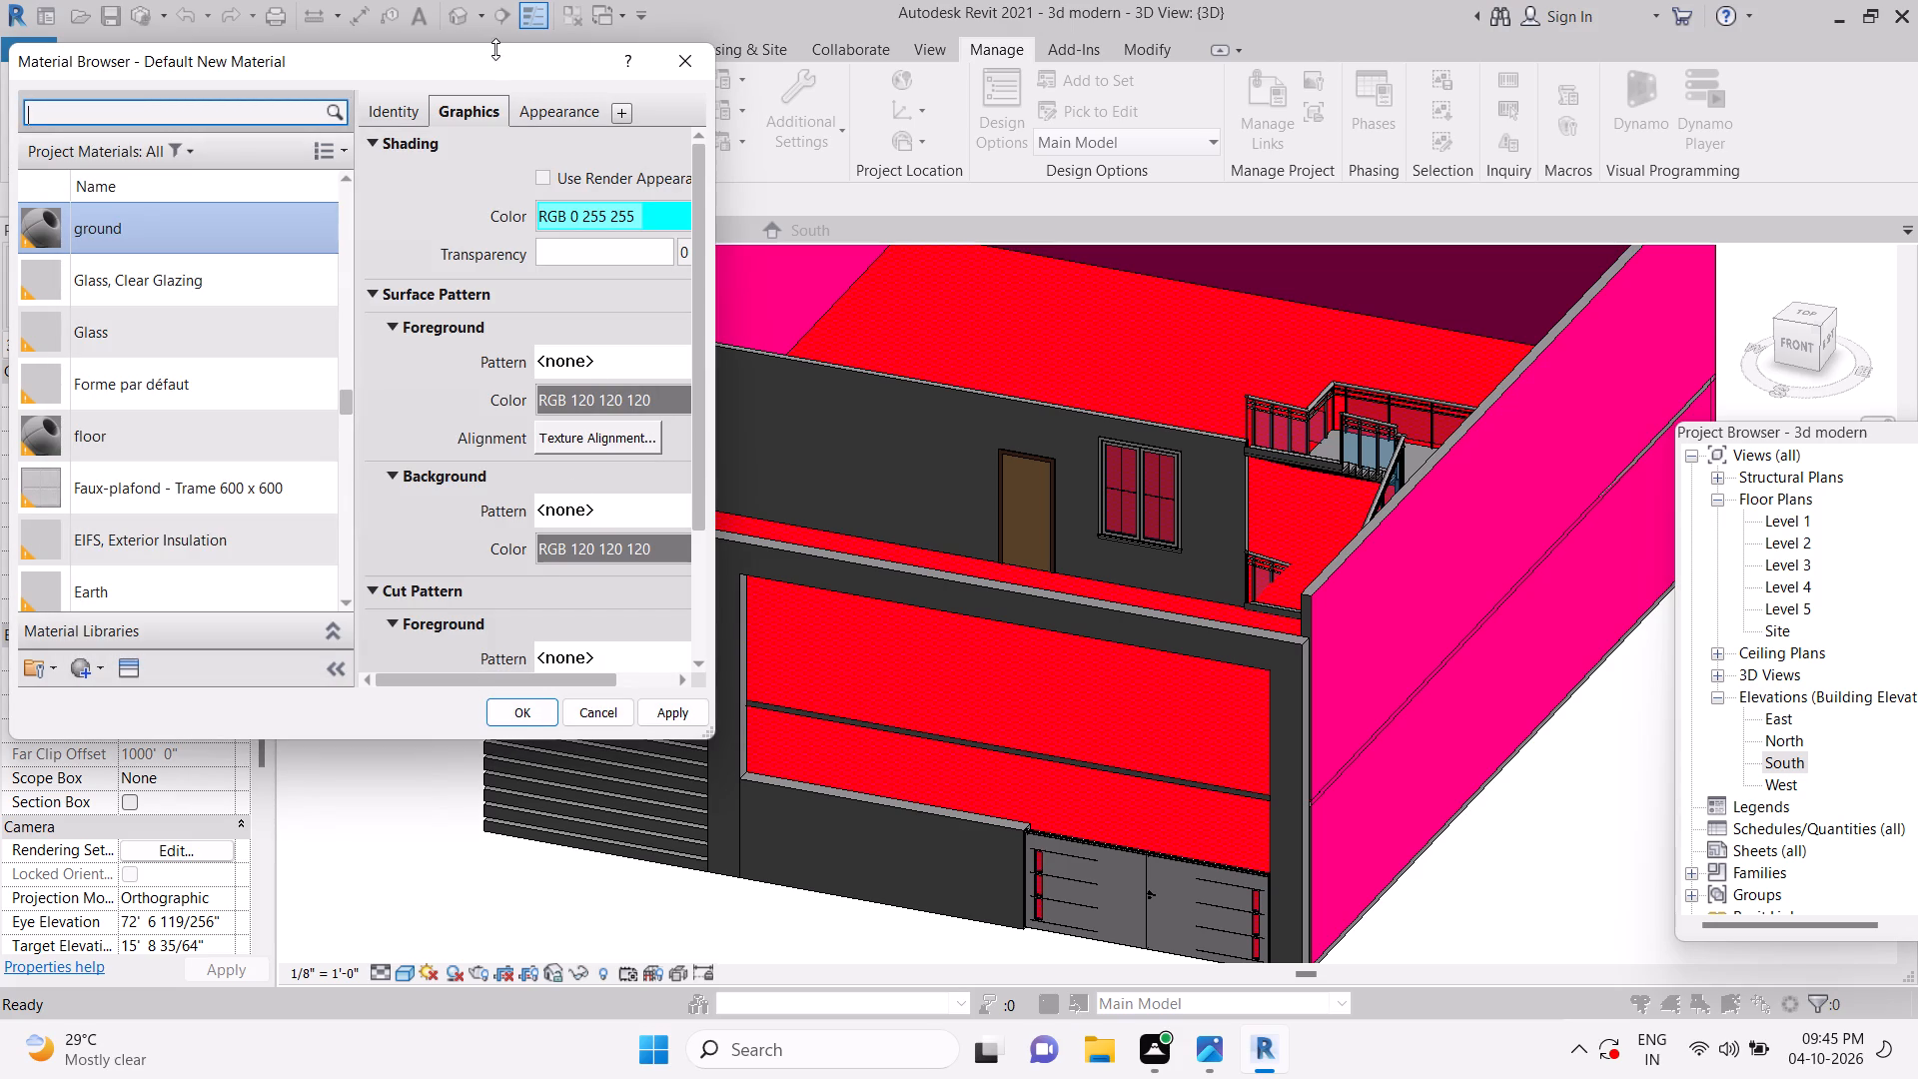
pyautogui.click(542, 183)
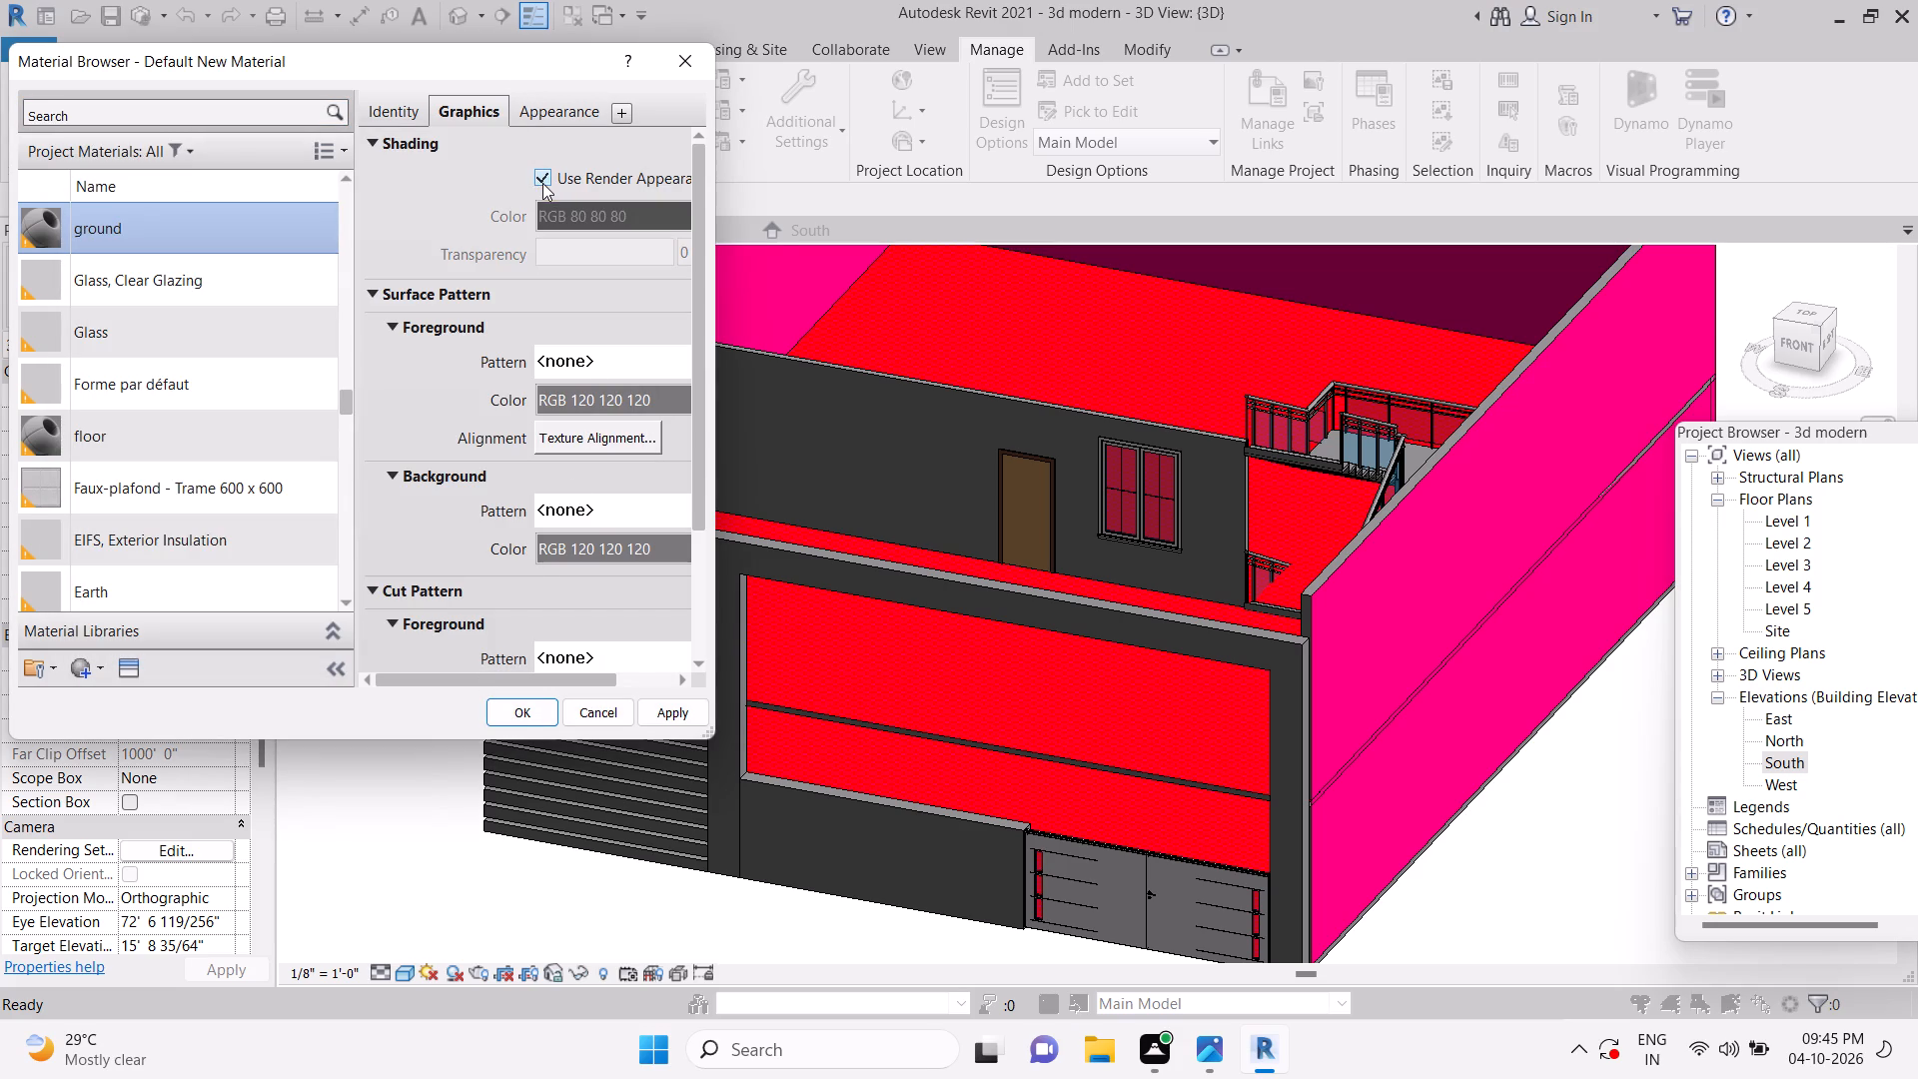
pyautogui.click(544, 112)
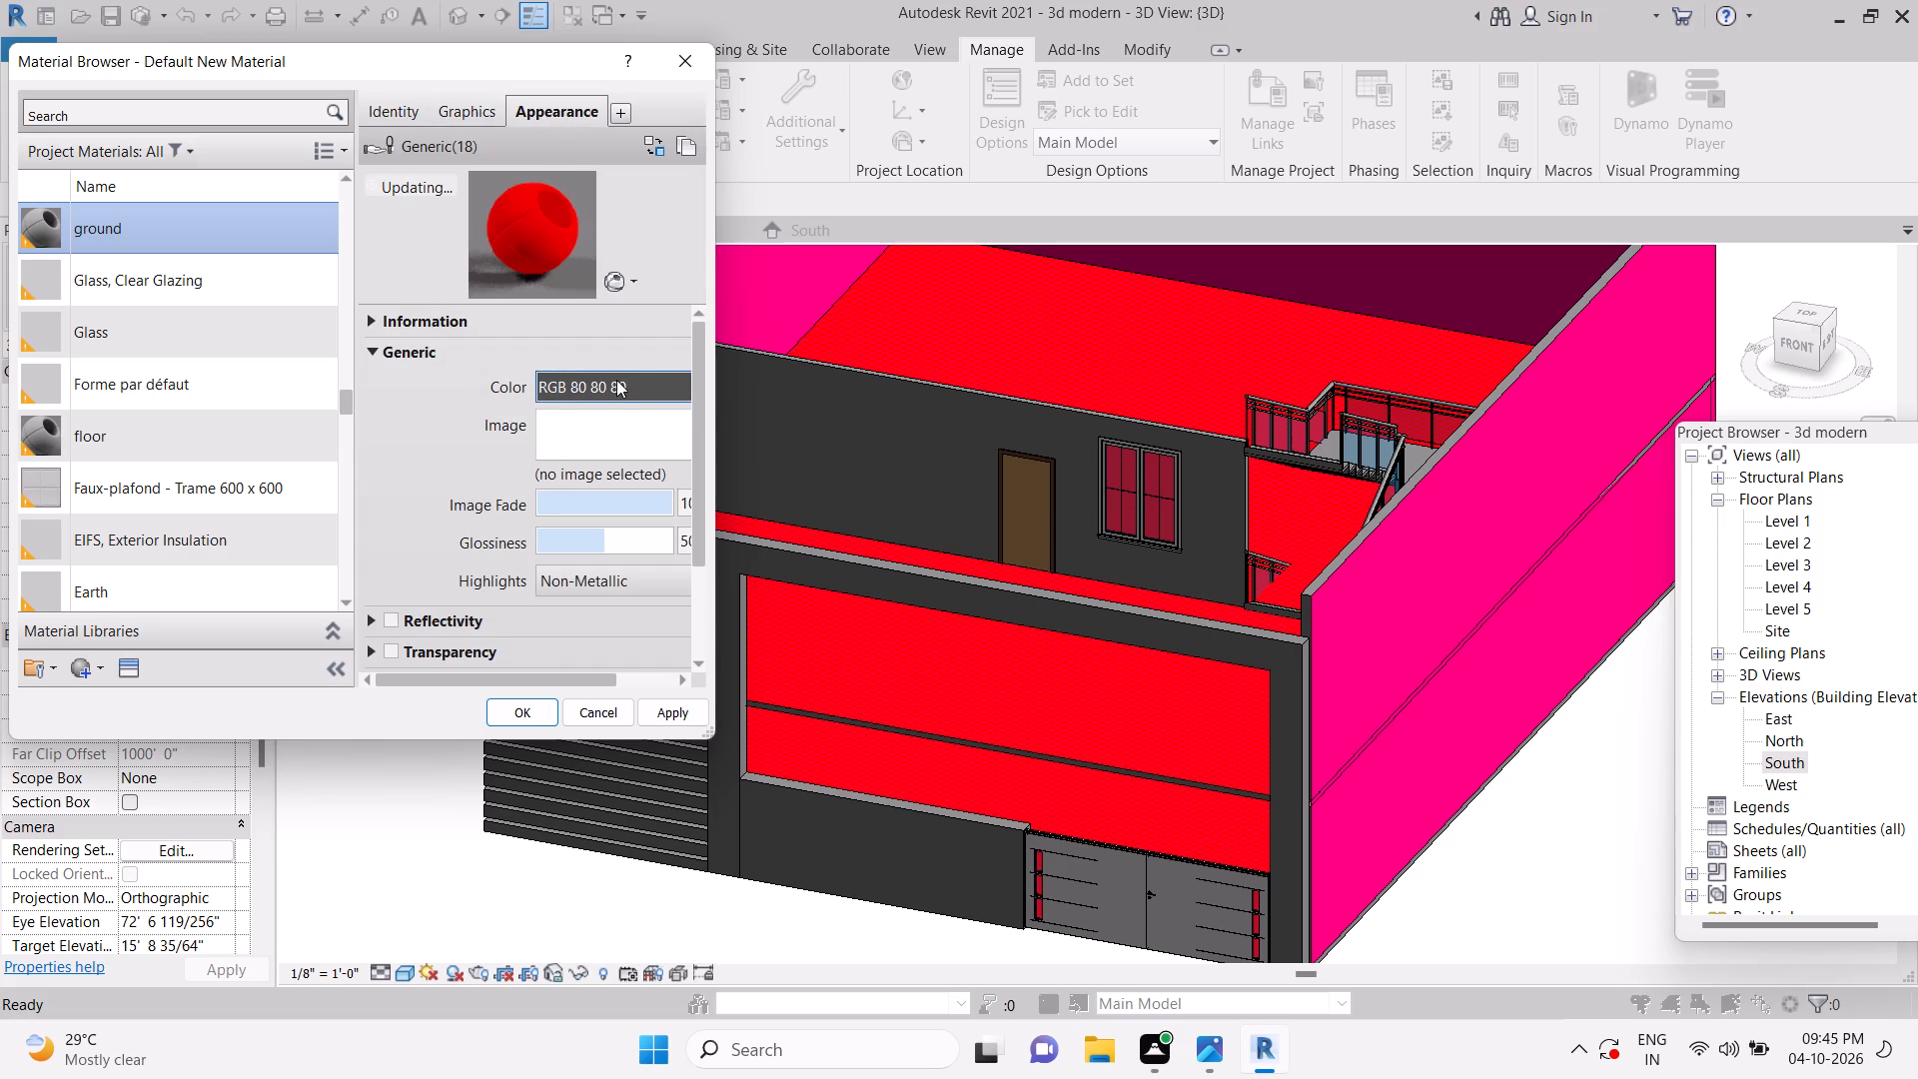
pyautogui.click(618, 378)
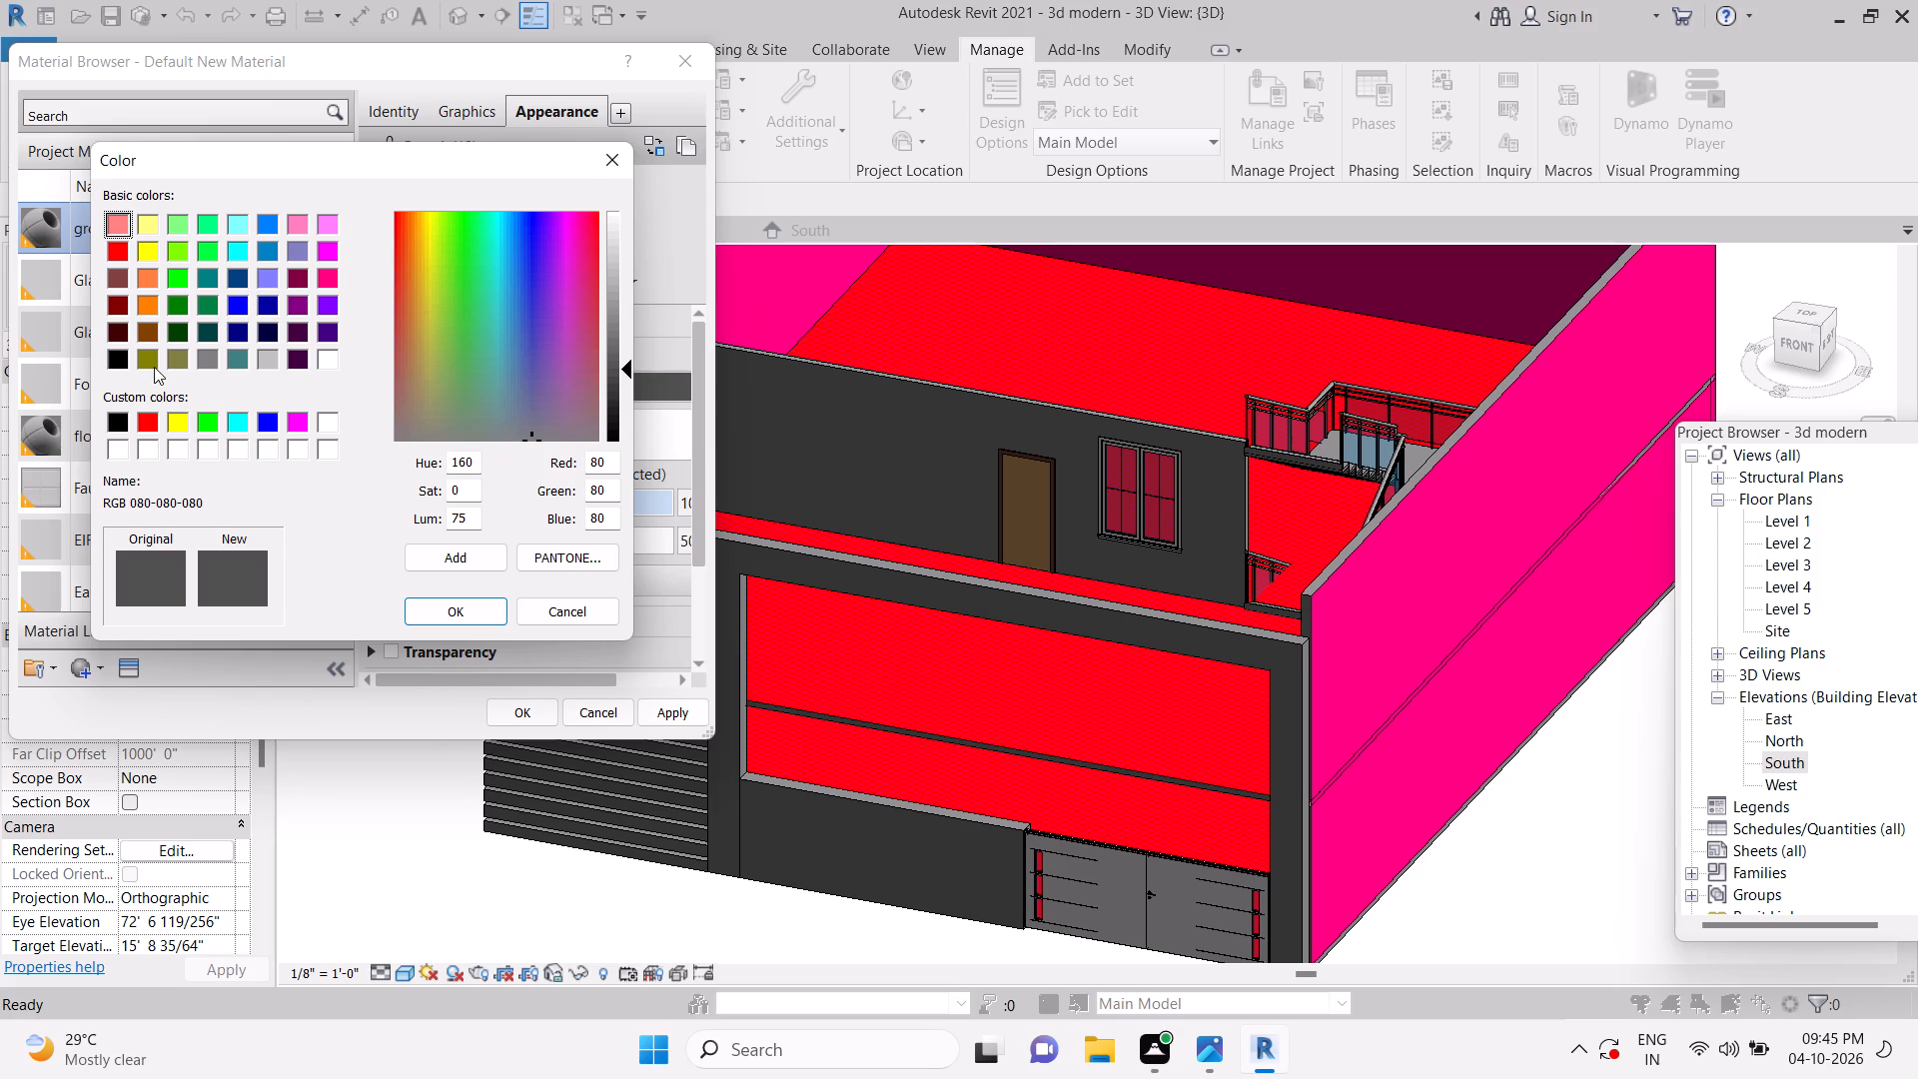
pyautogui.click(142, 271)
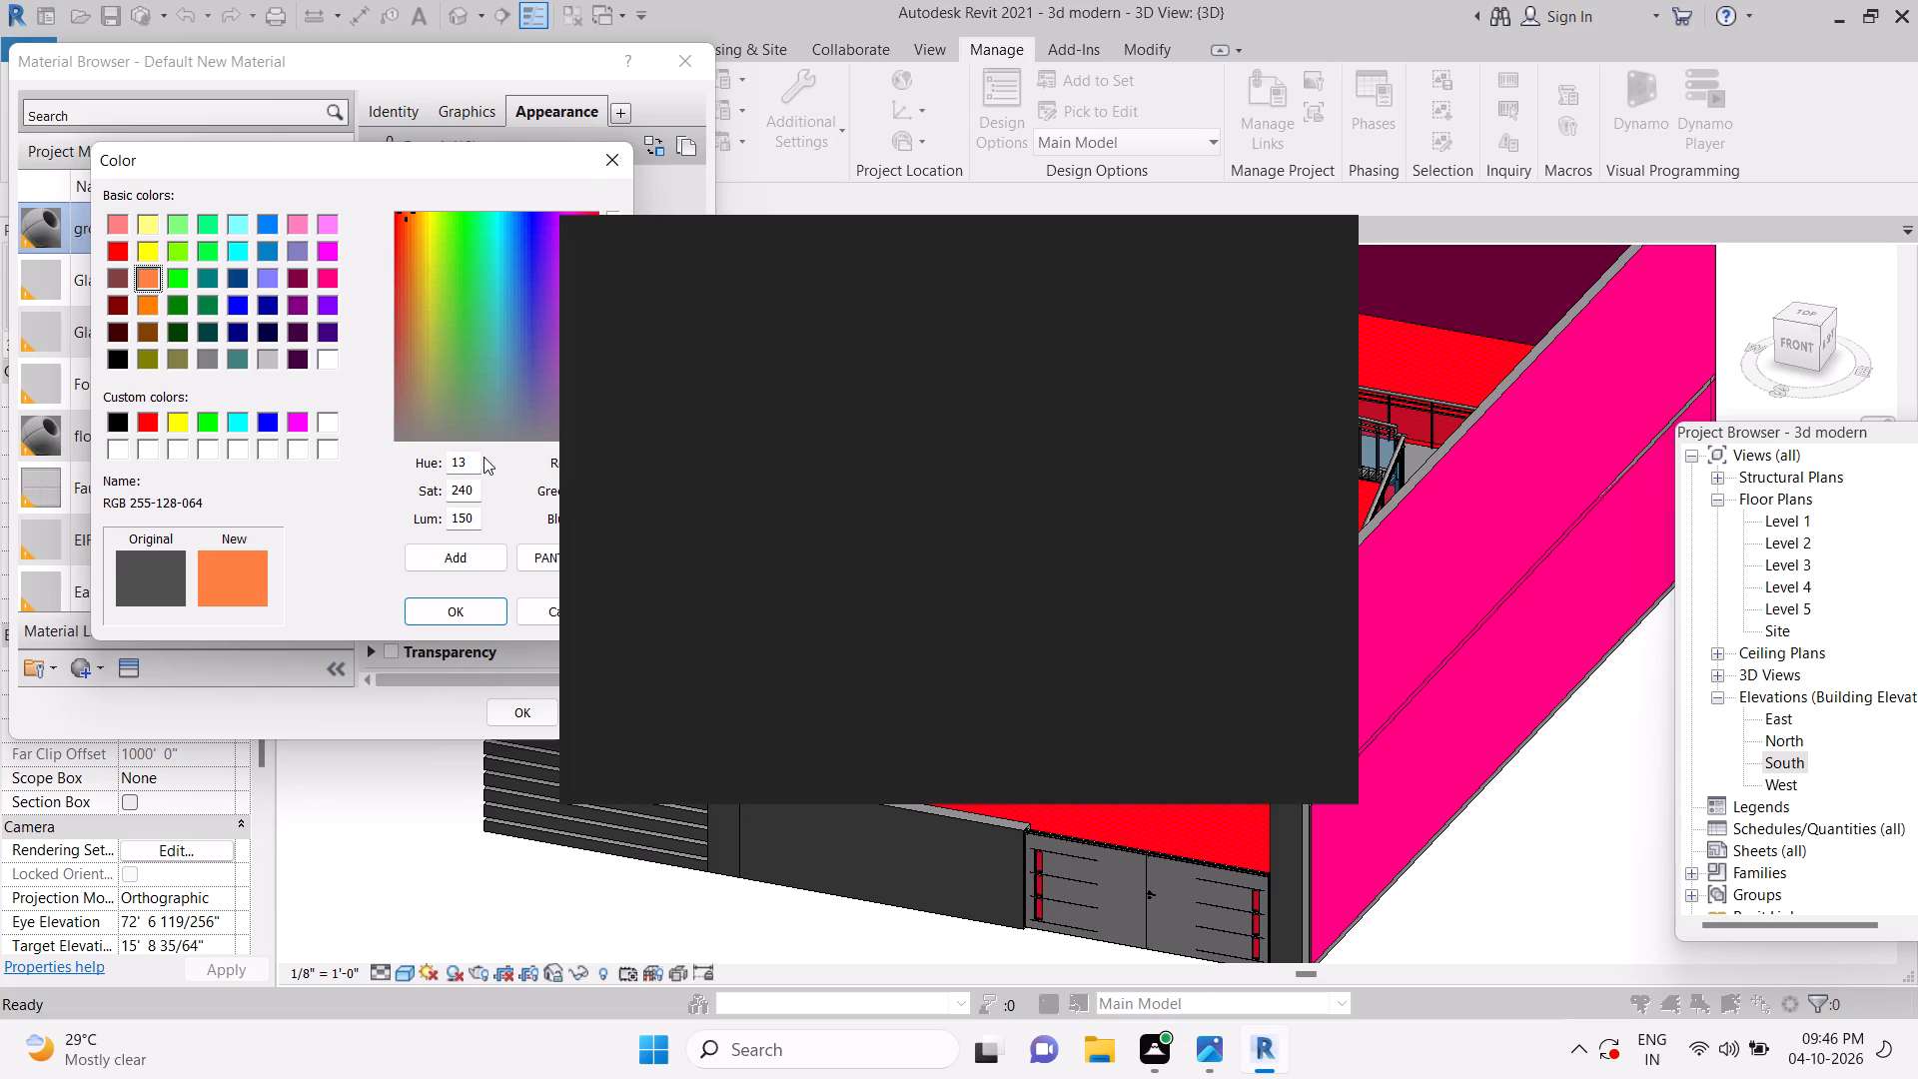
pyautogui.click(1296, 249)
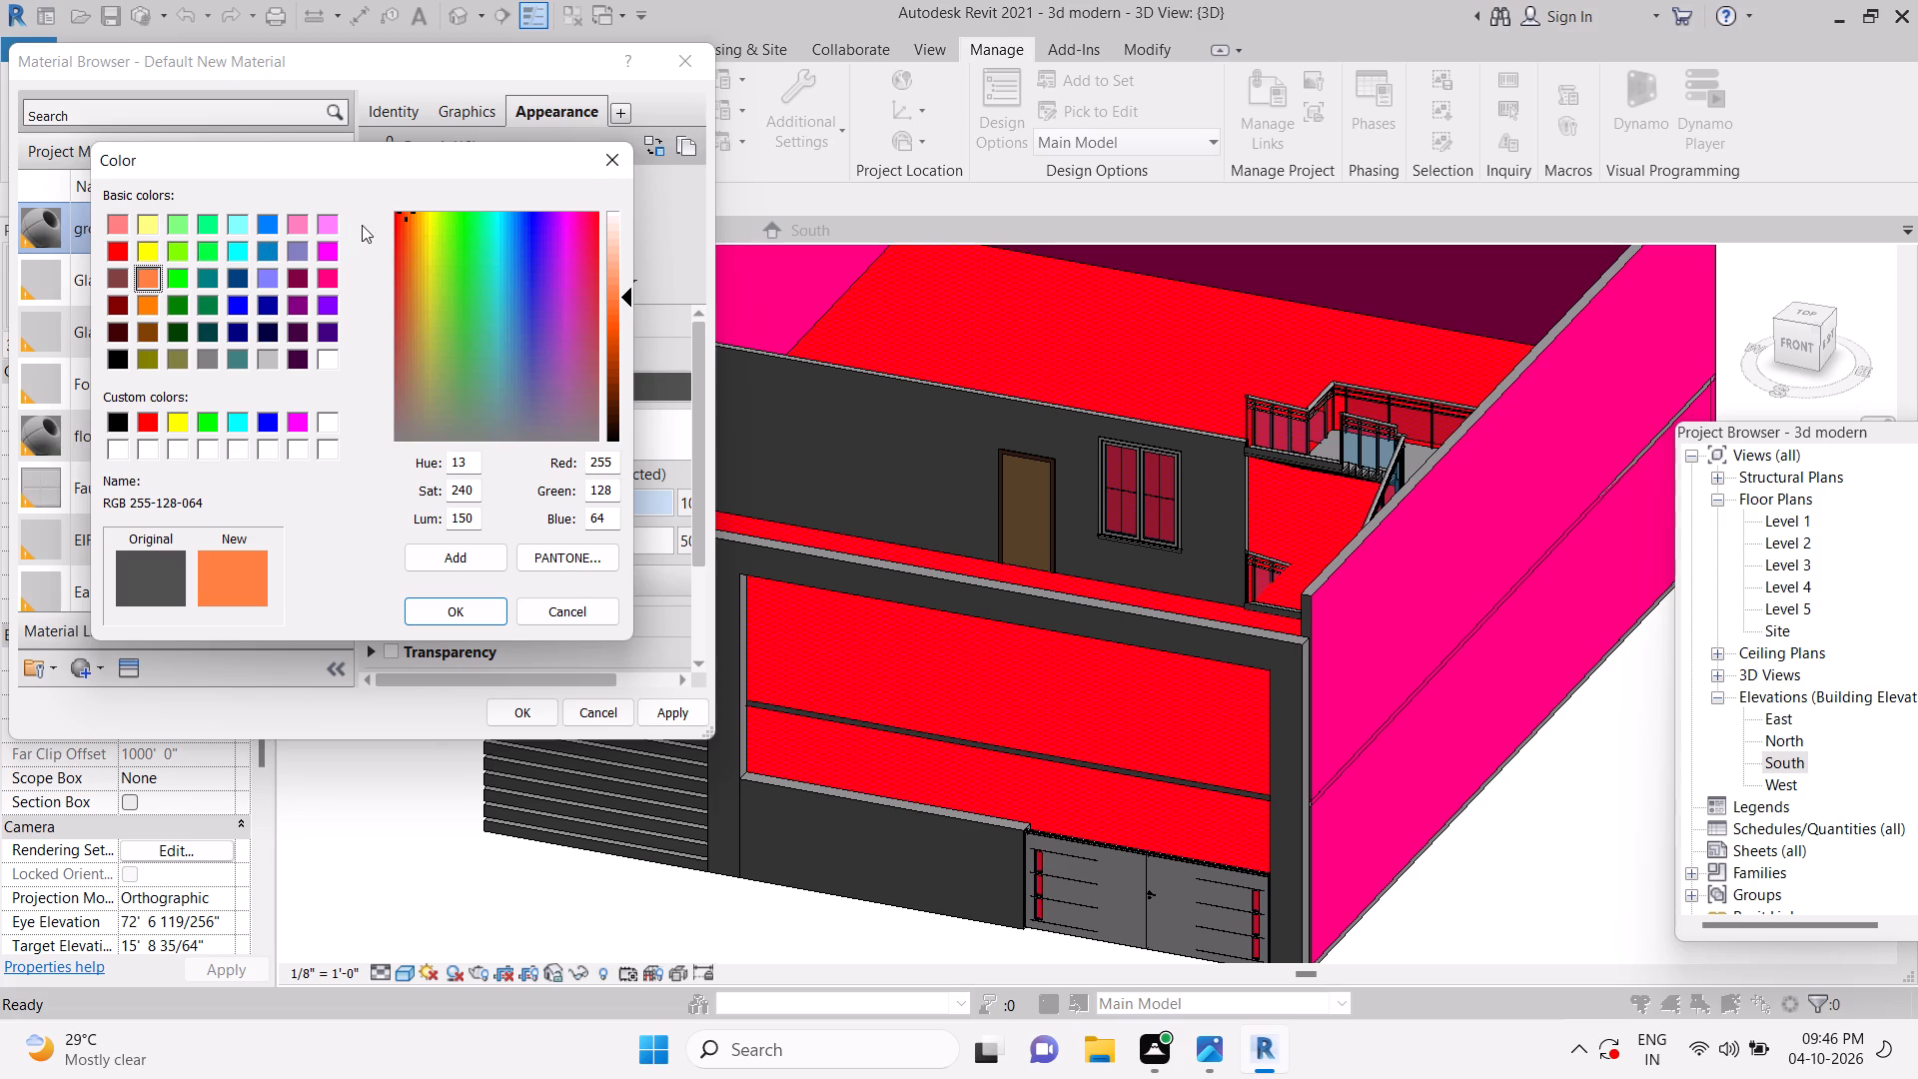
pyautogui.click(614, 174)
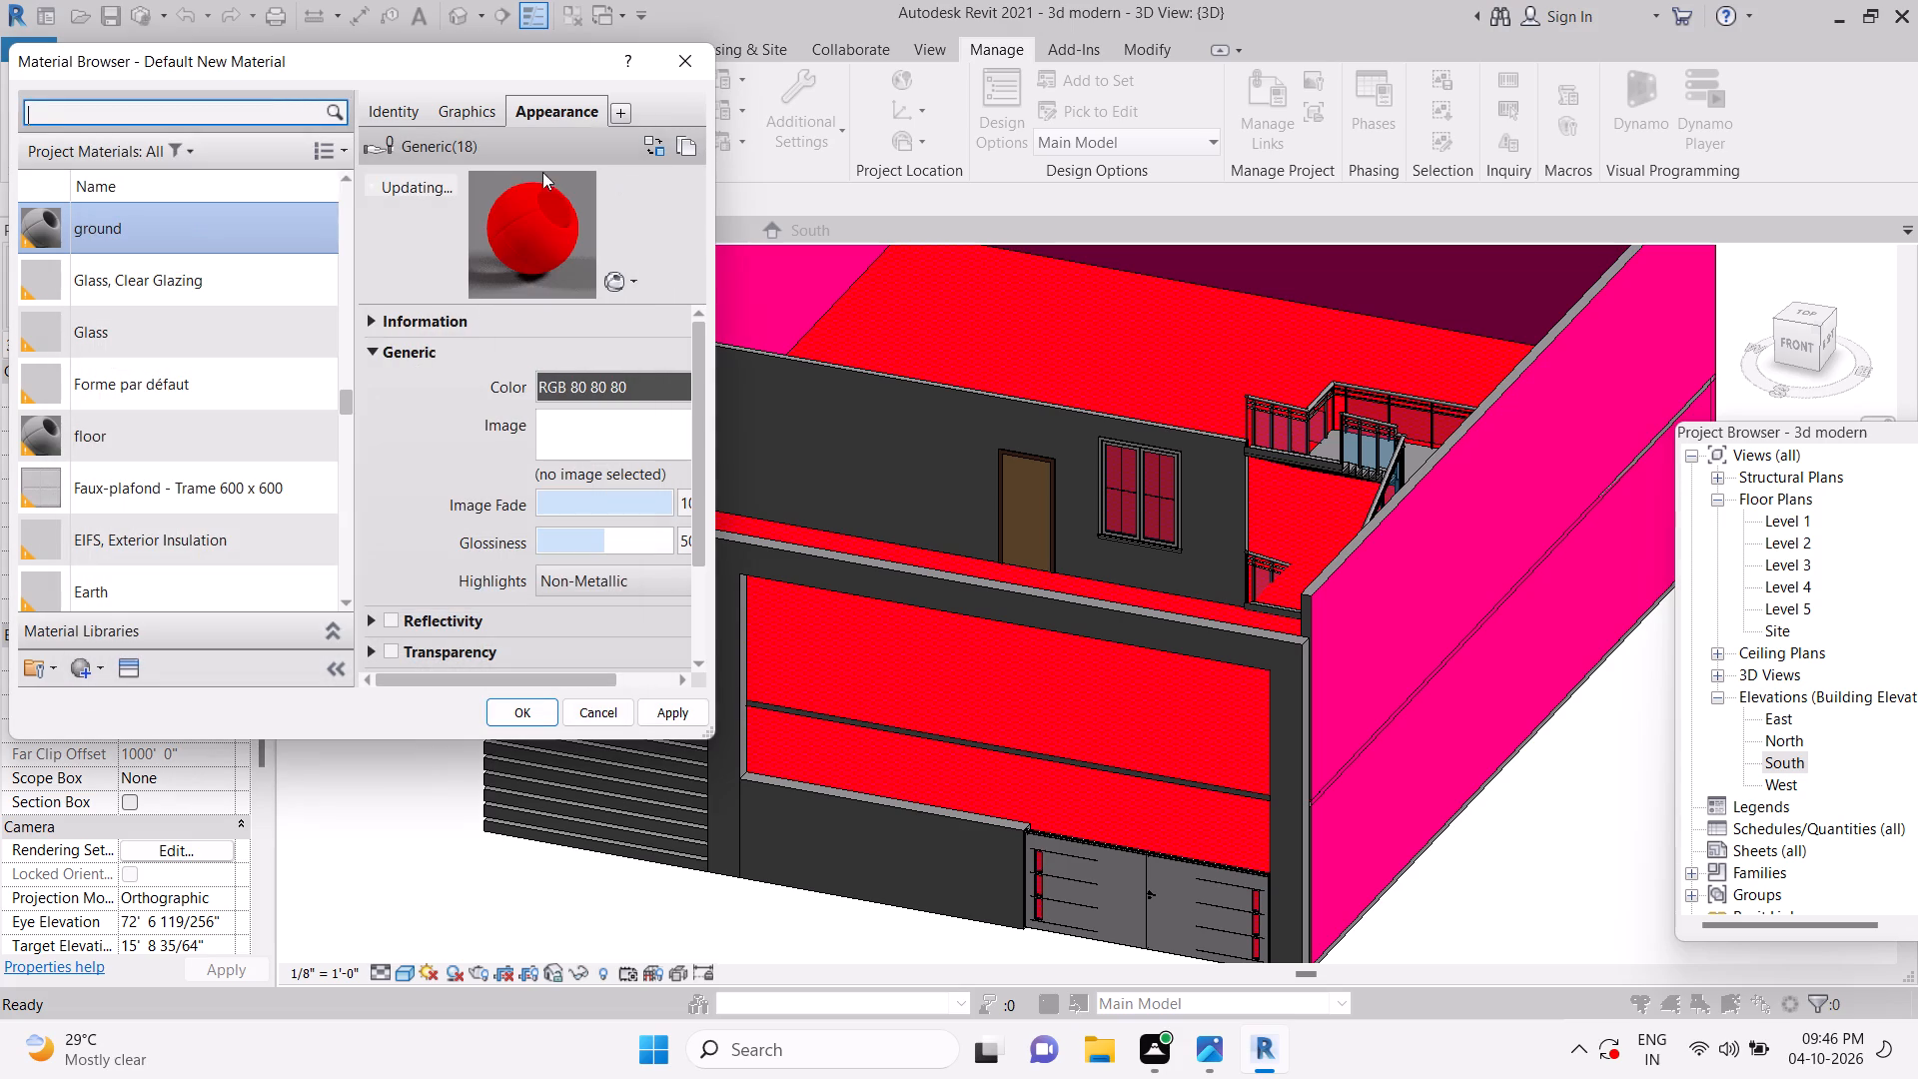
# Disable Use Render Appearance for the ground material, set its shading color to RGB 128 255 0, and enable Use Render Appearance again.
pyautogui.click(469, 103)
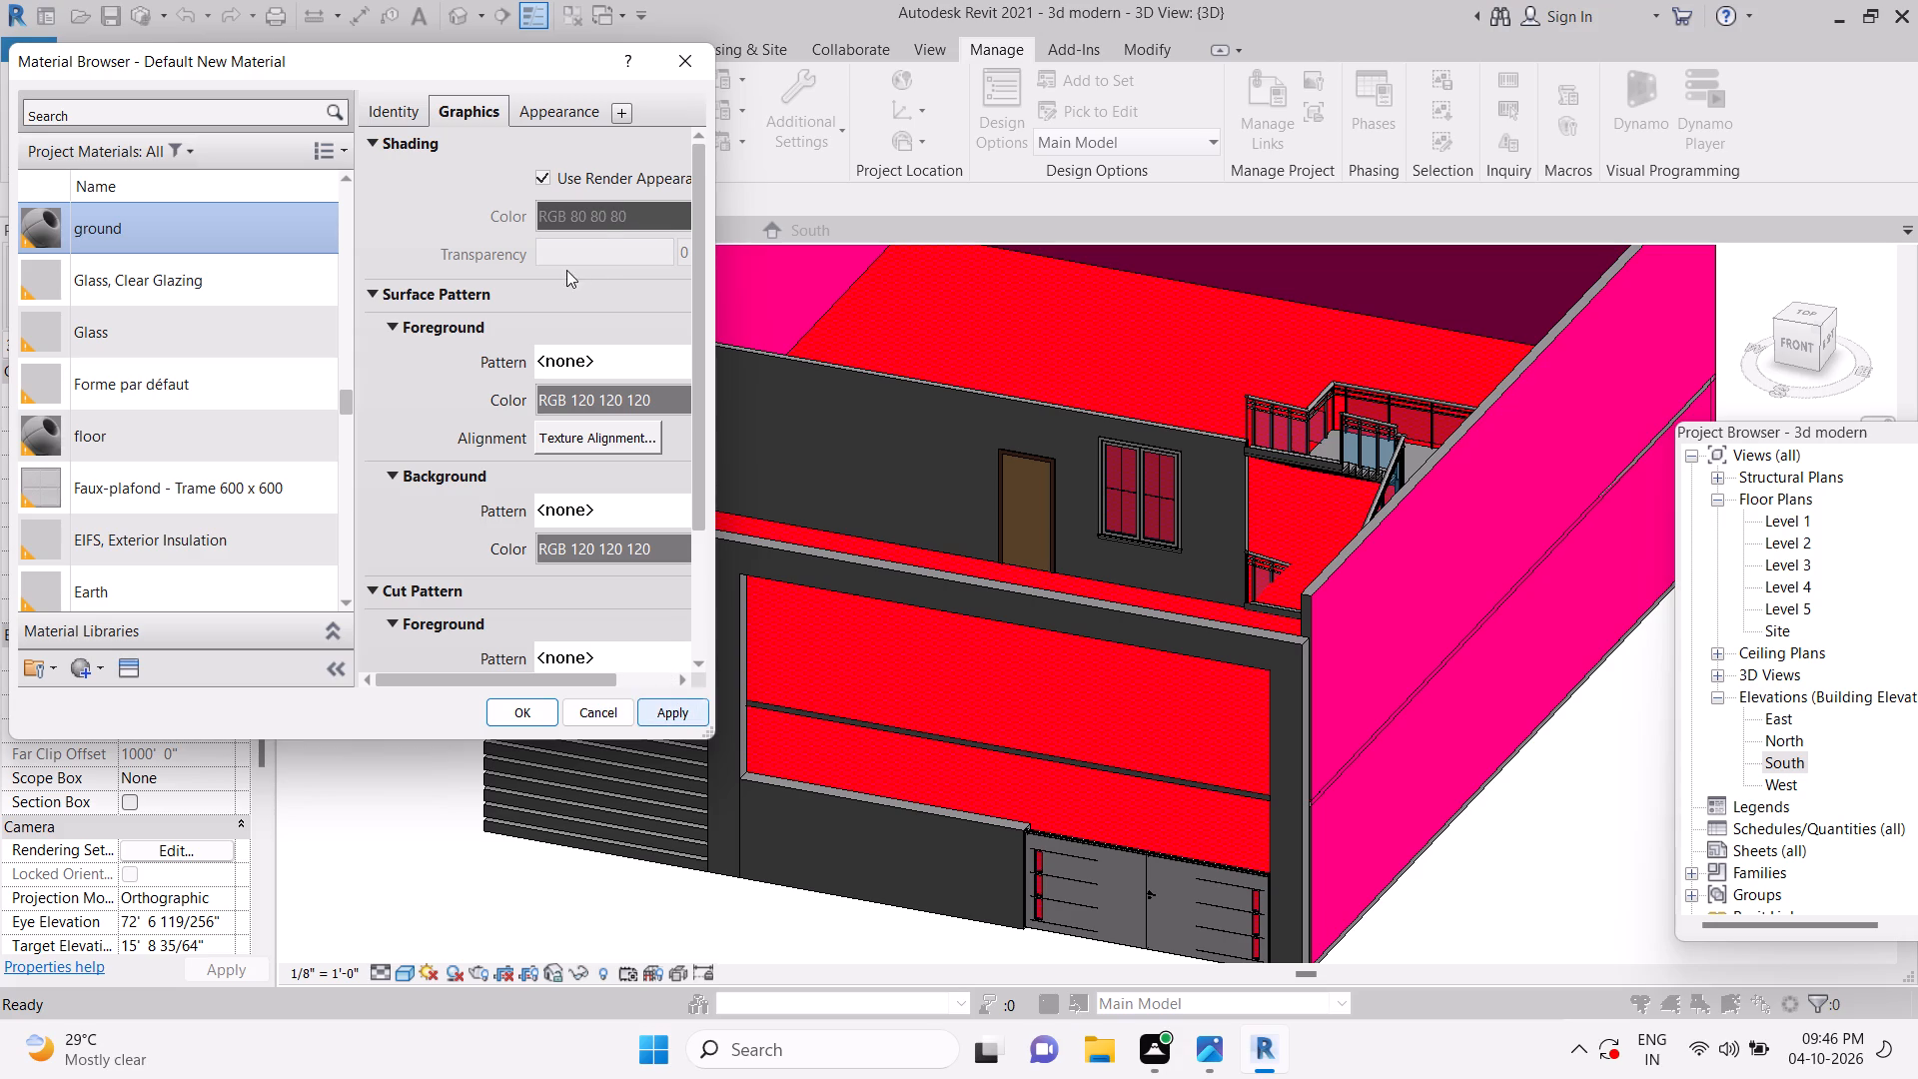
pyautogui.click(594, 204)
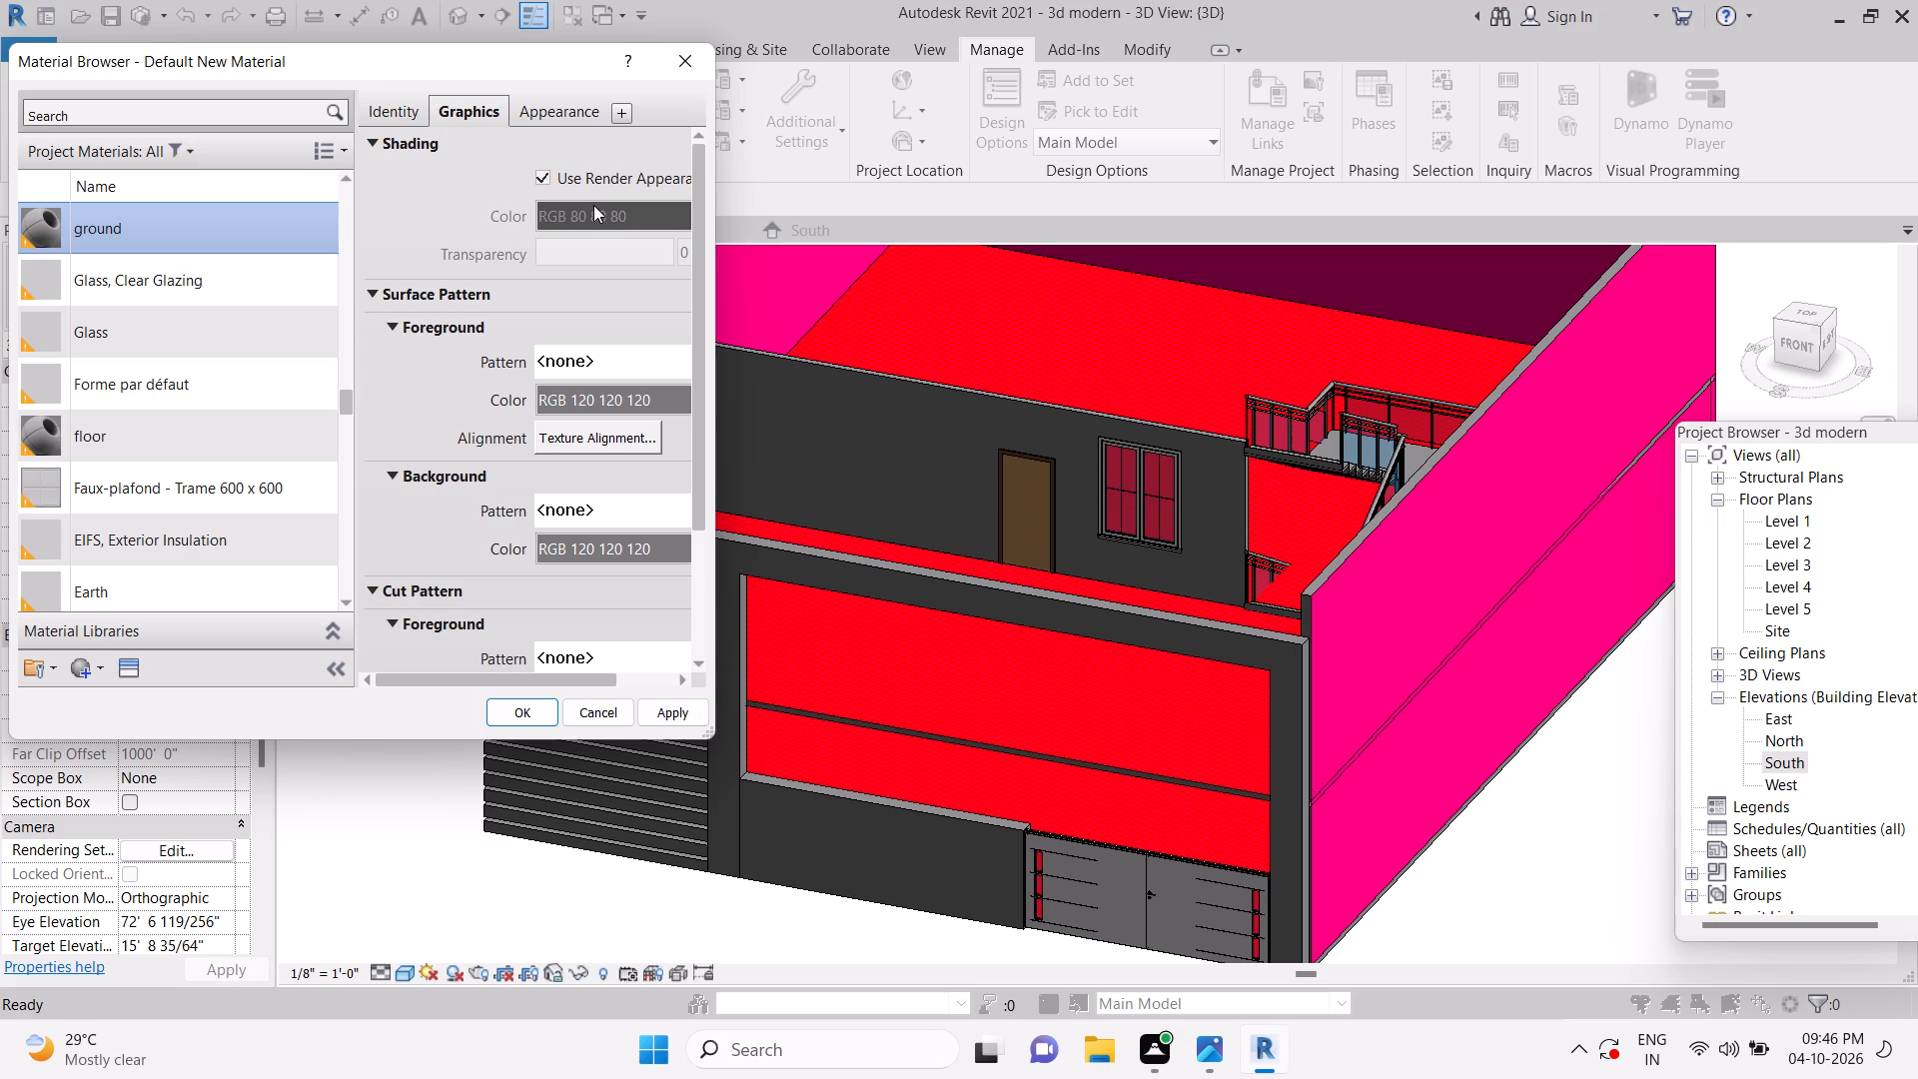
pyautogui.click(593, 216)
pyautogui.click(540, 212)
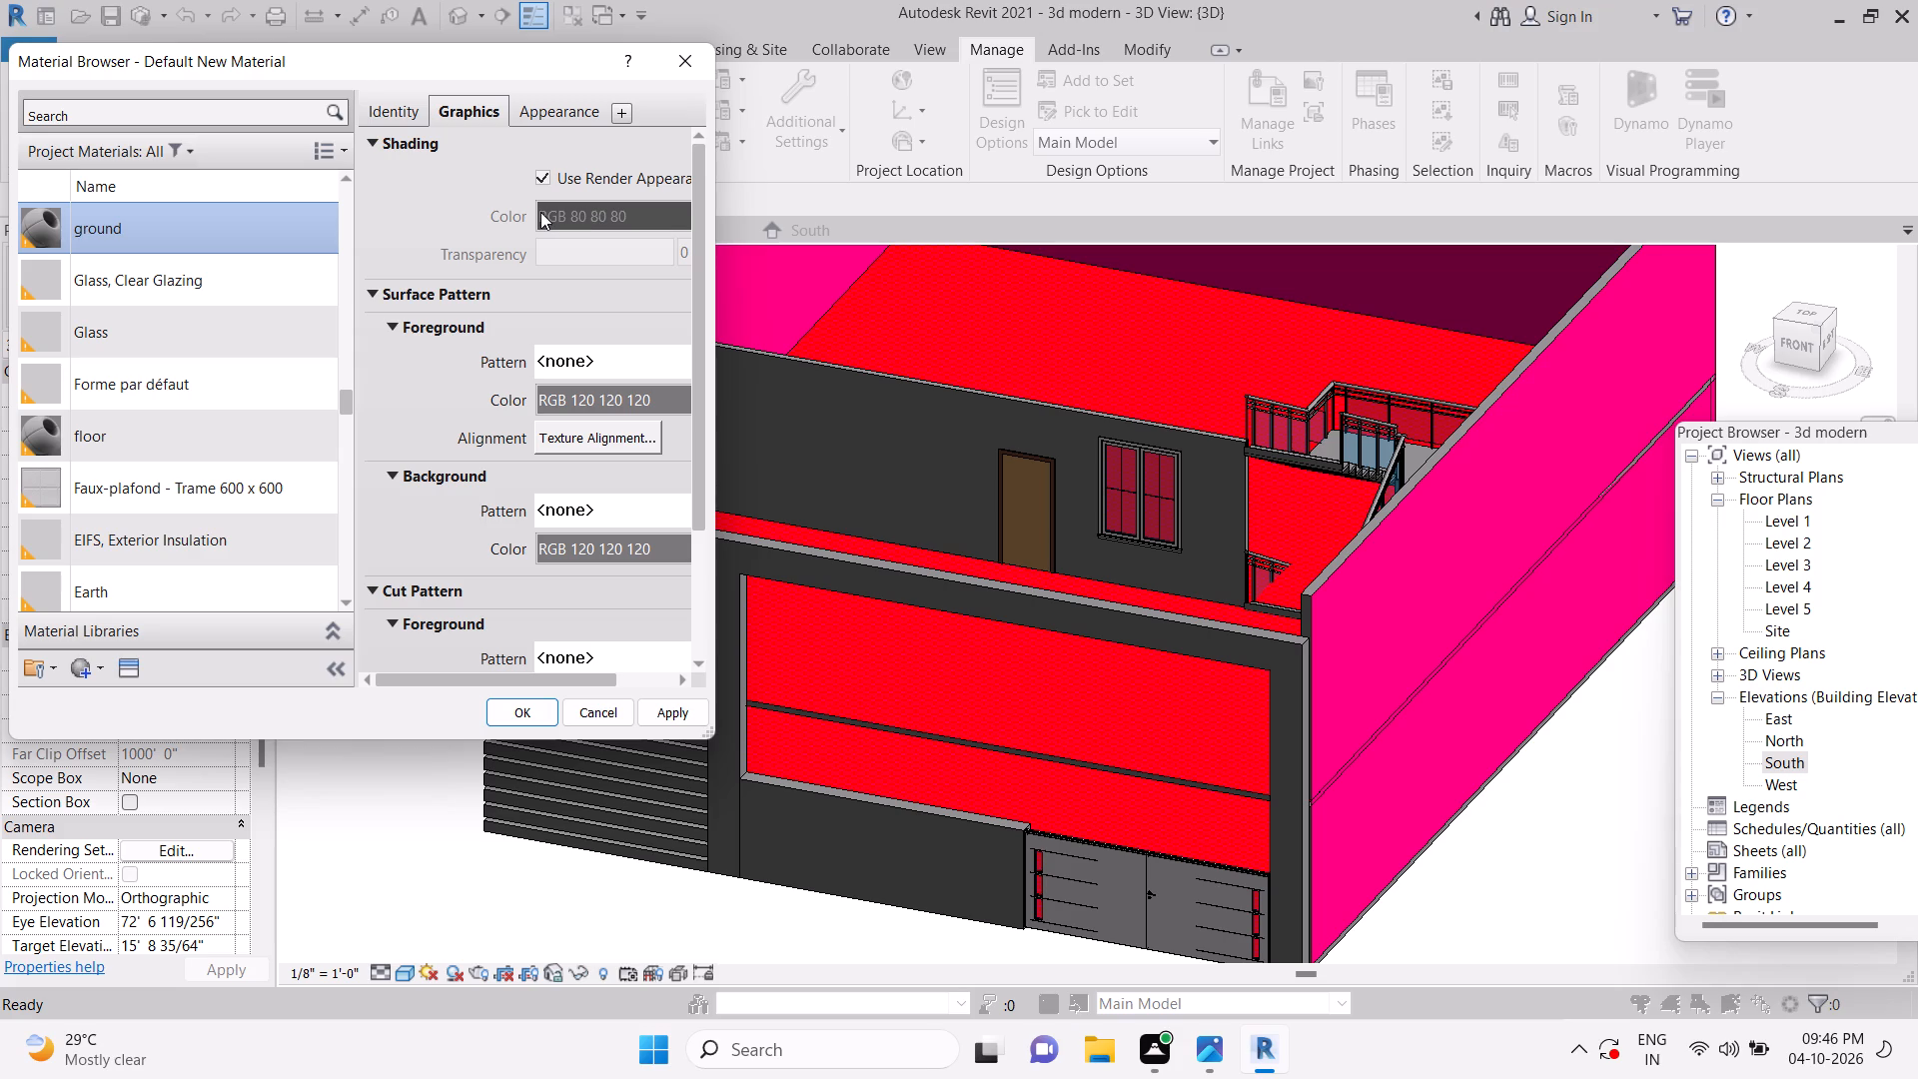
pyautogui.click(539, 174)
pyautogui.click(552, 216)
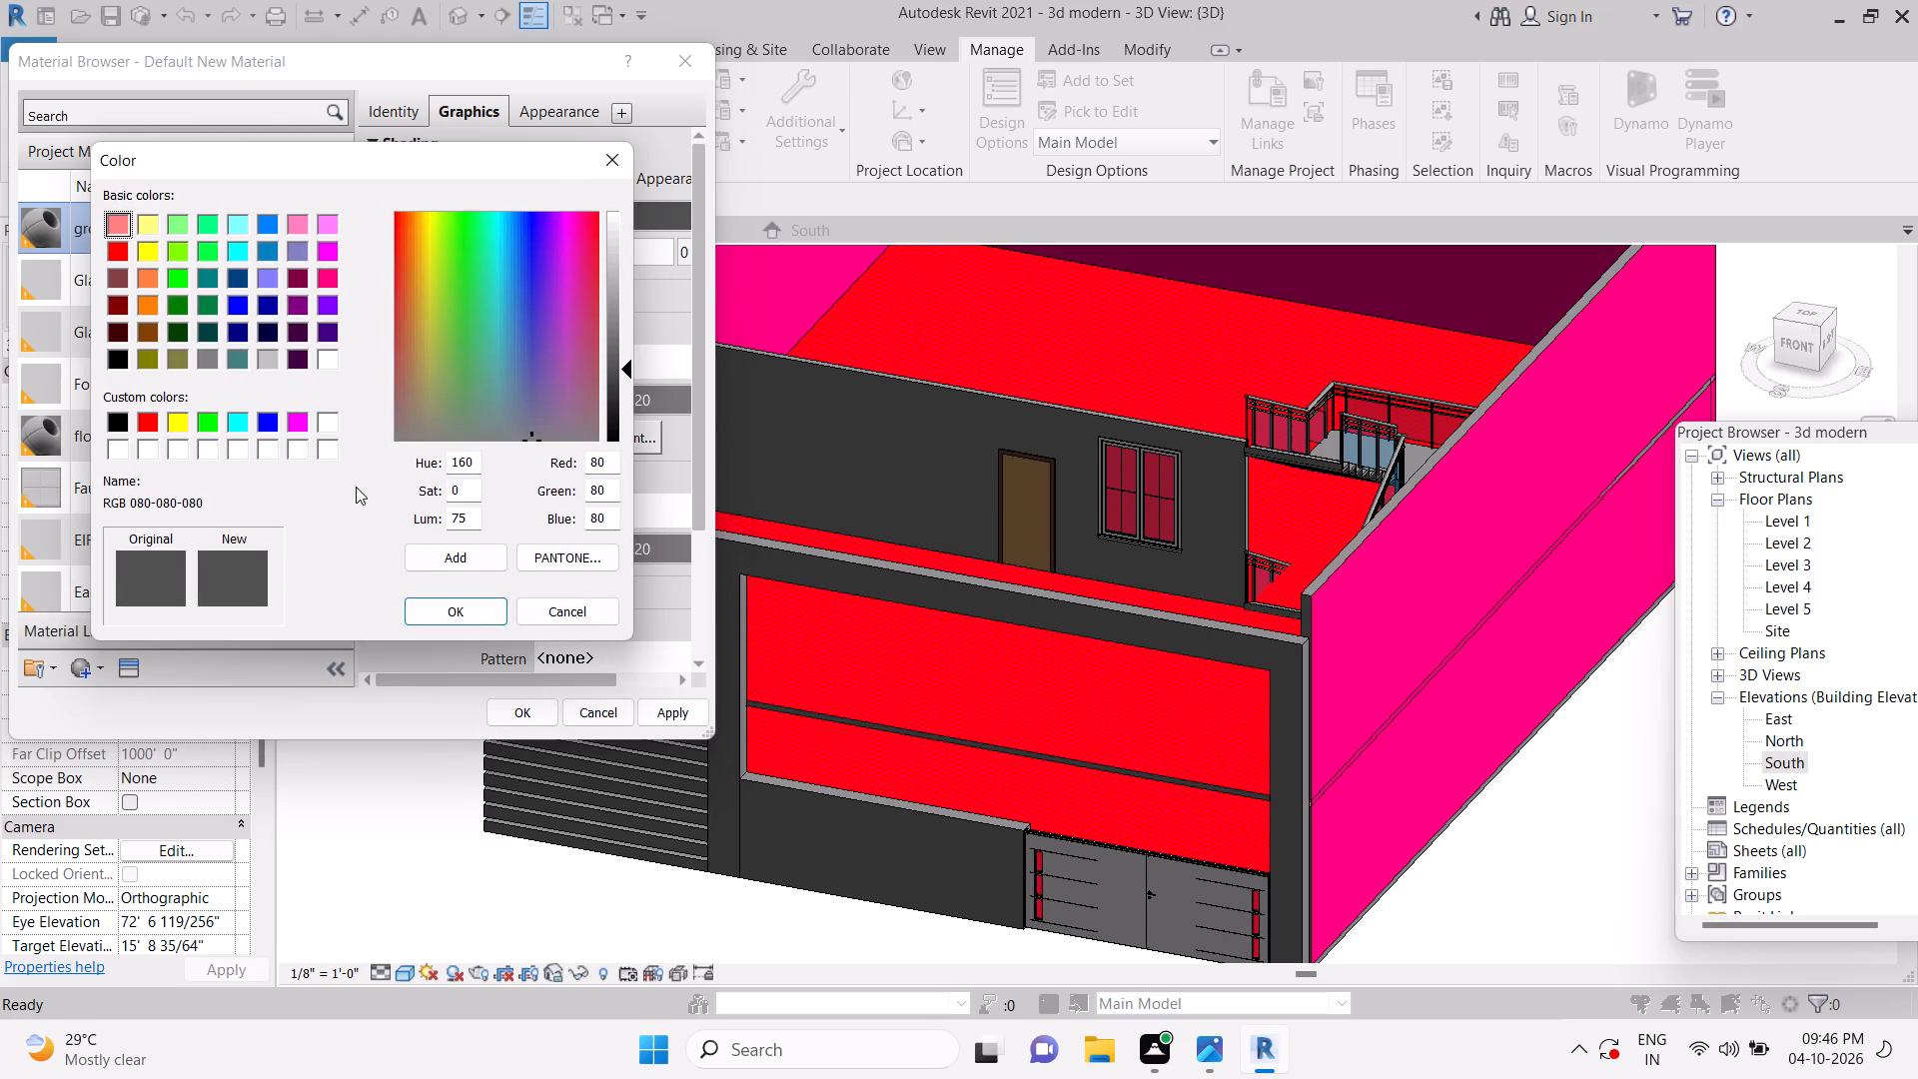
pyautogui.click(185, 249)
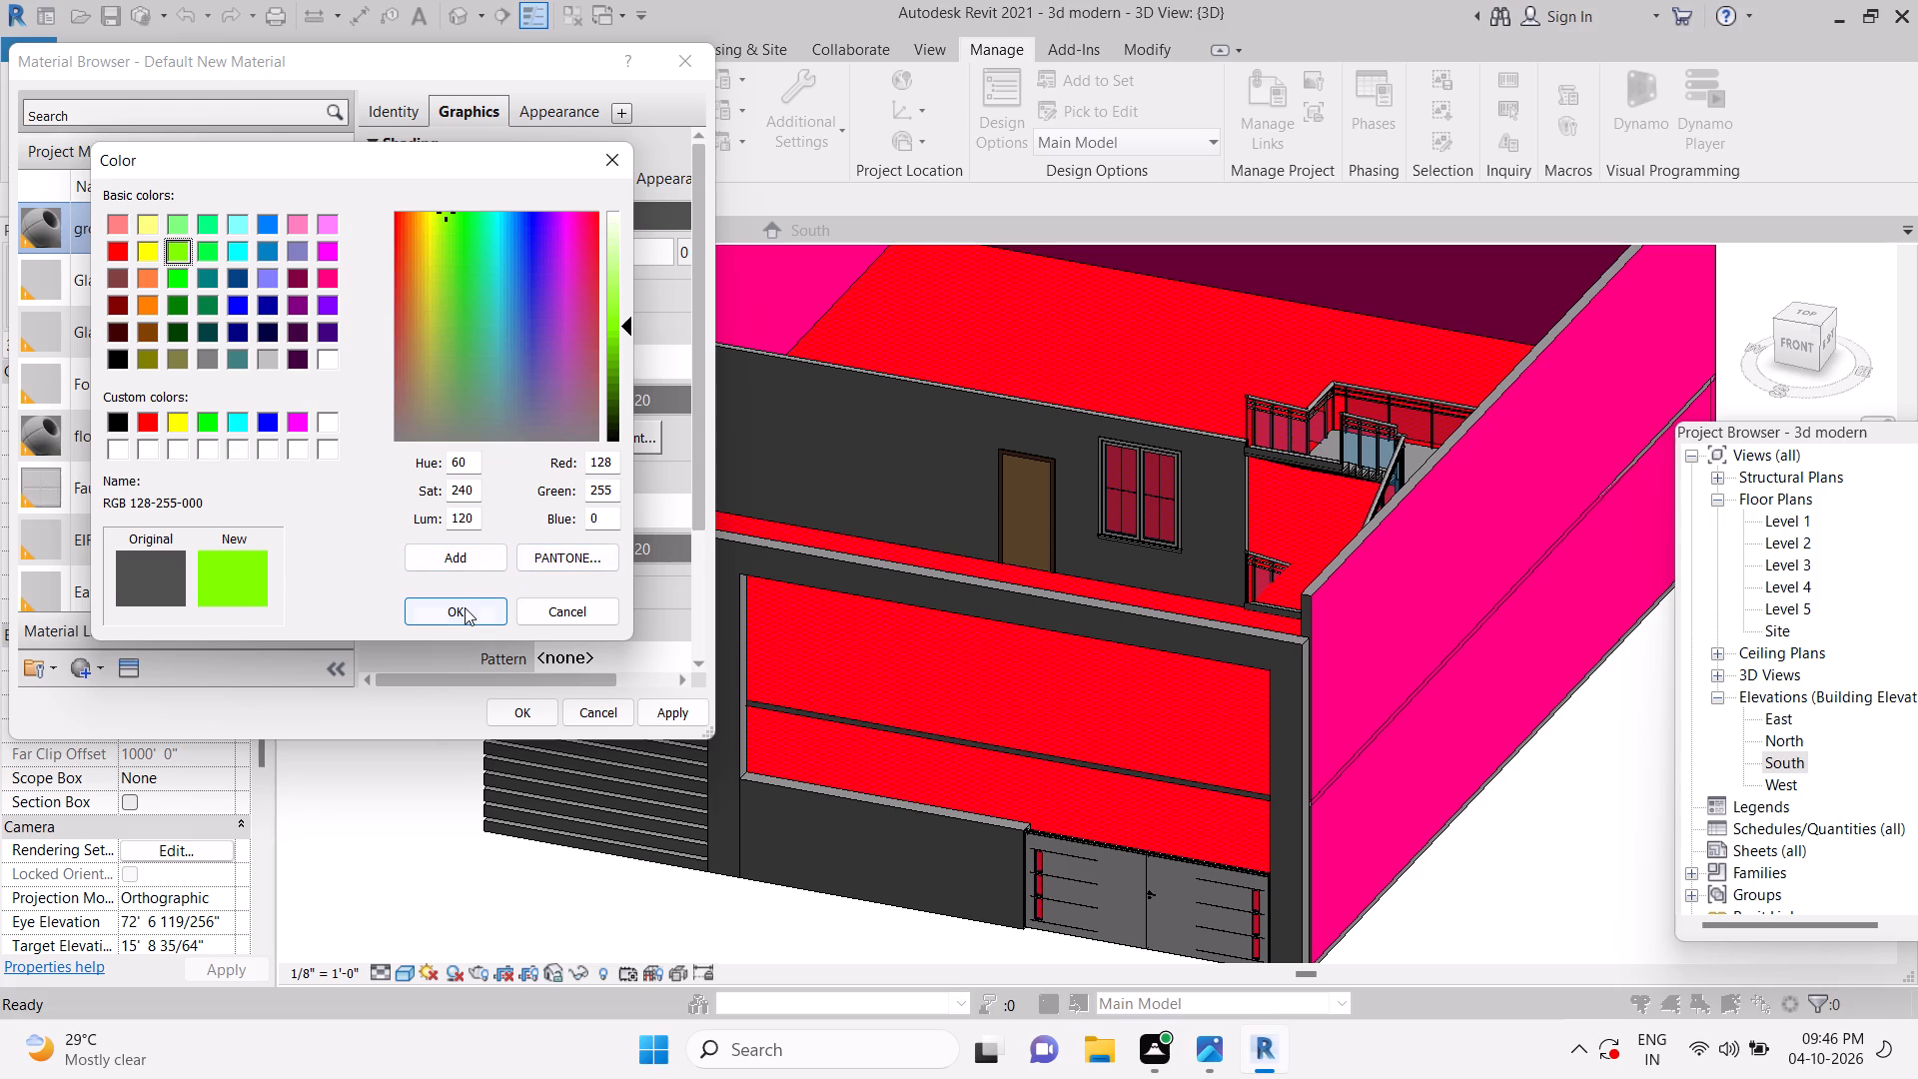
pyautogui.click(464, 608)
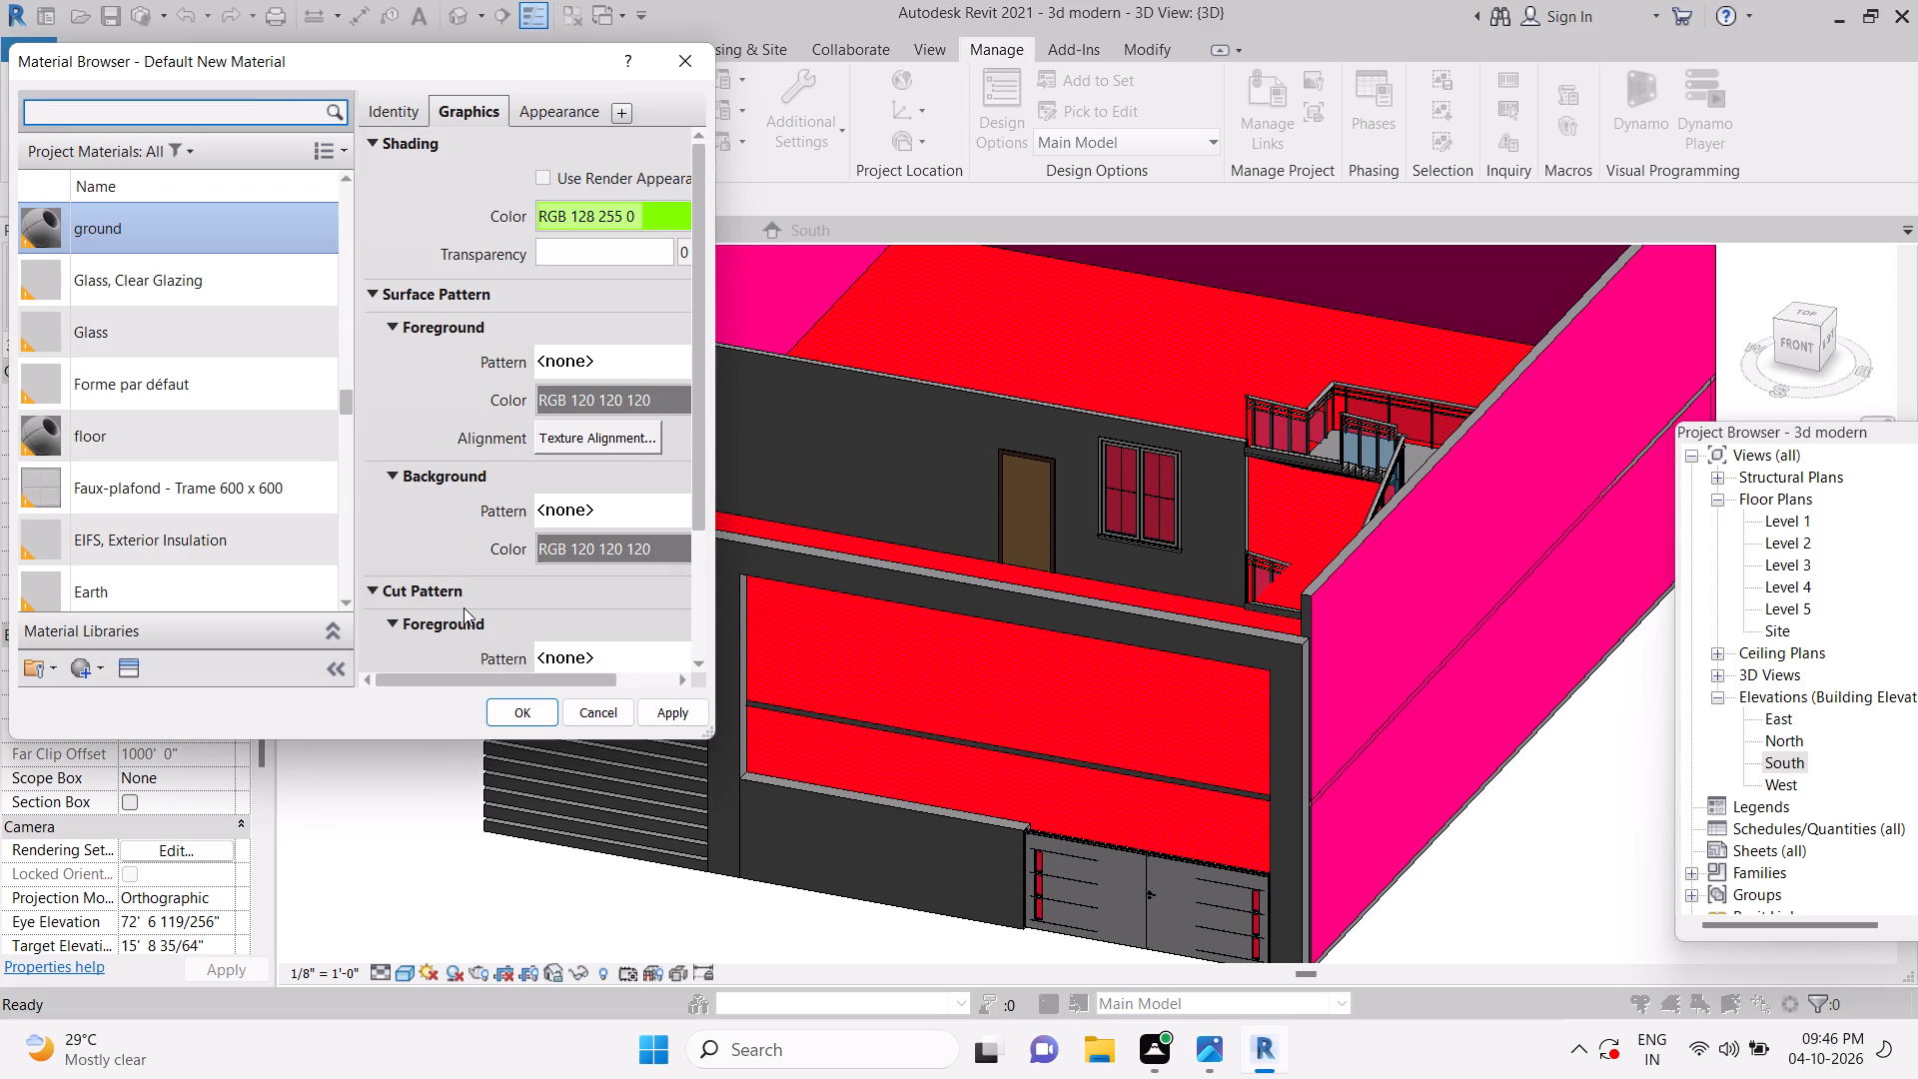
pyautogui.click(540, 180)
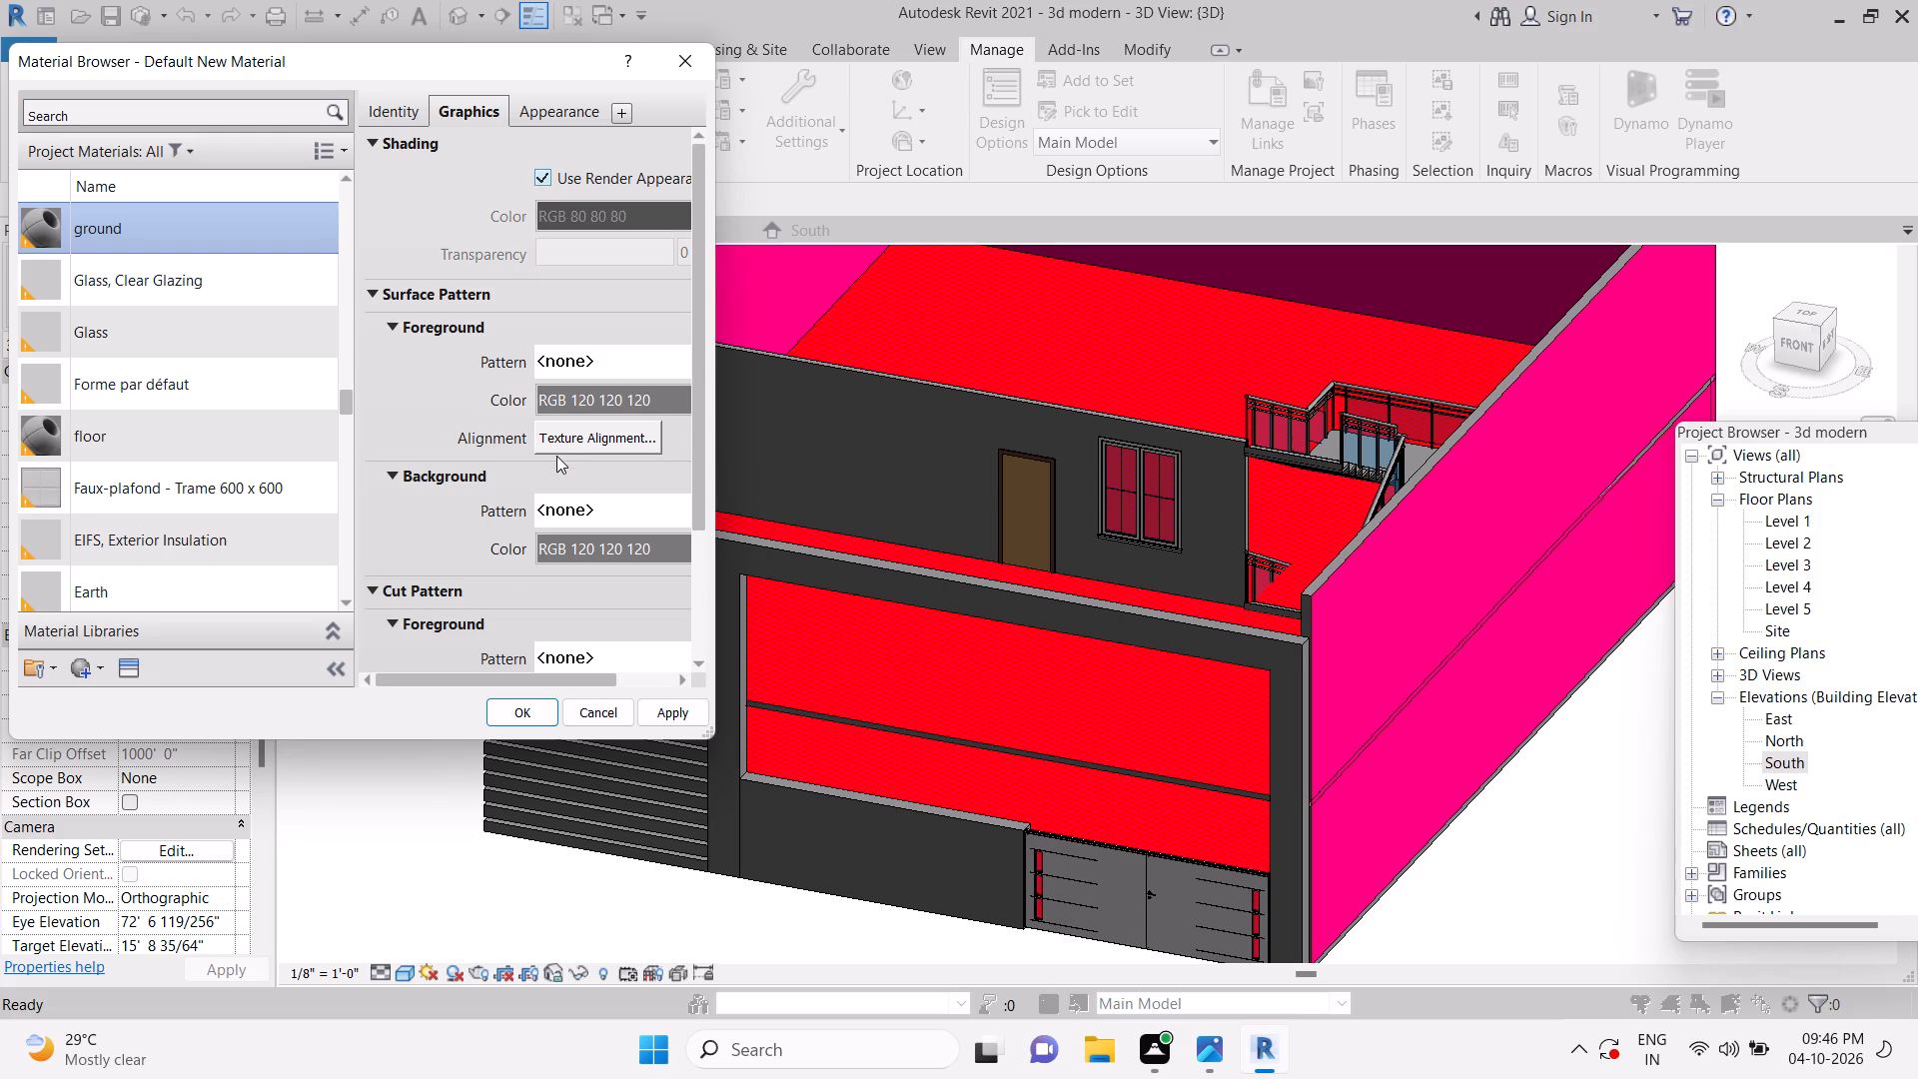
# Set the ground material's foreground surface pattern to the small diagonal crosshatch drafting pattern.
pyautogui.click(616, 361)
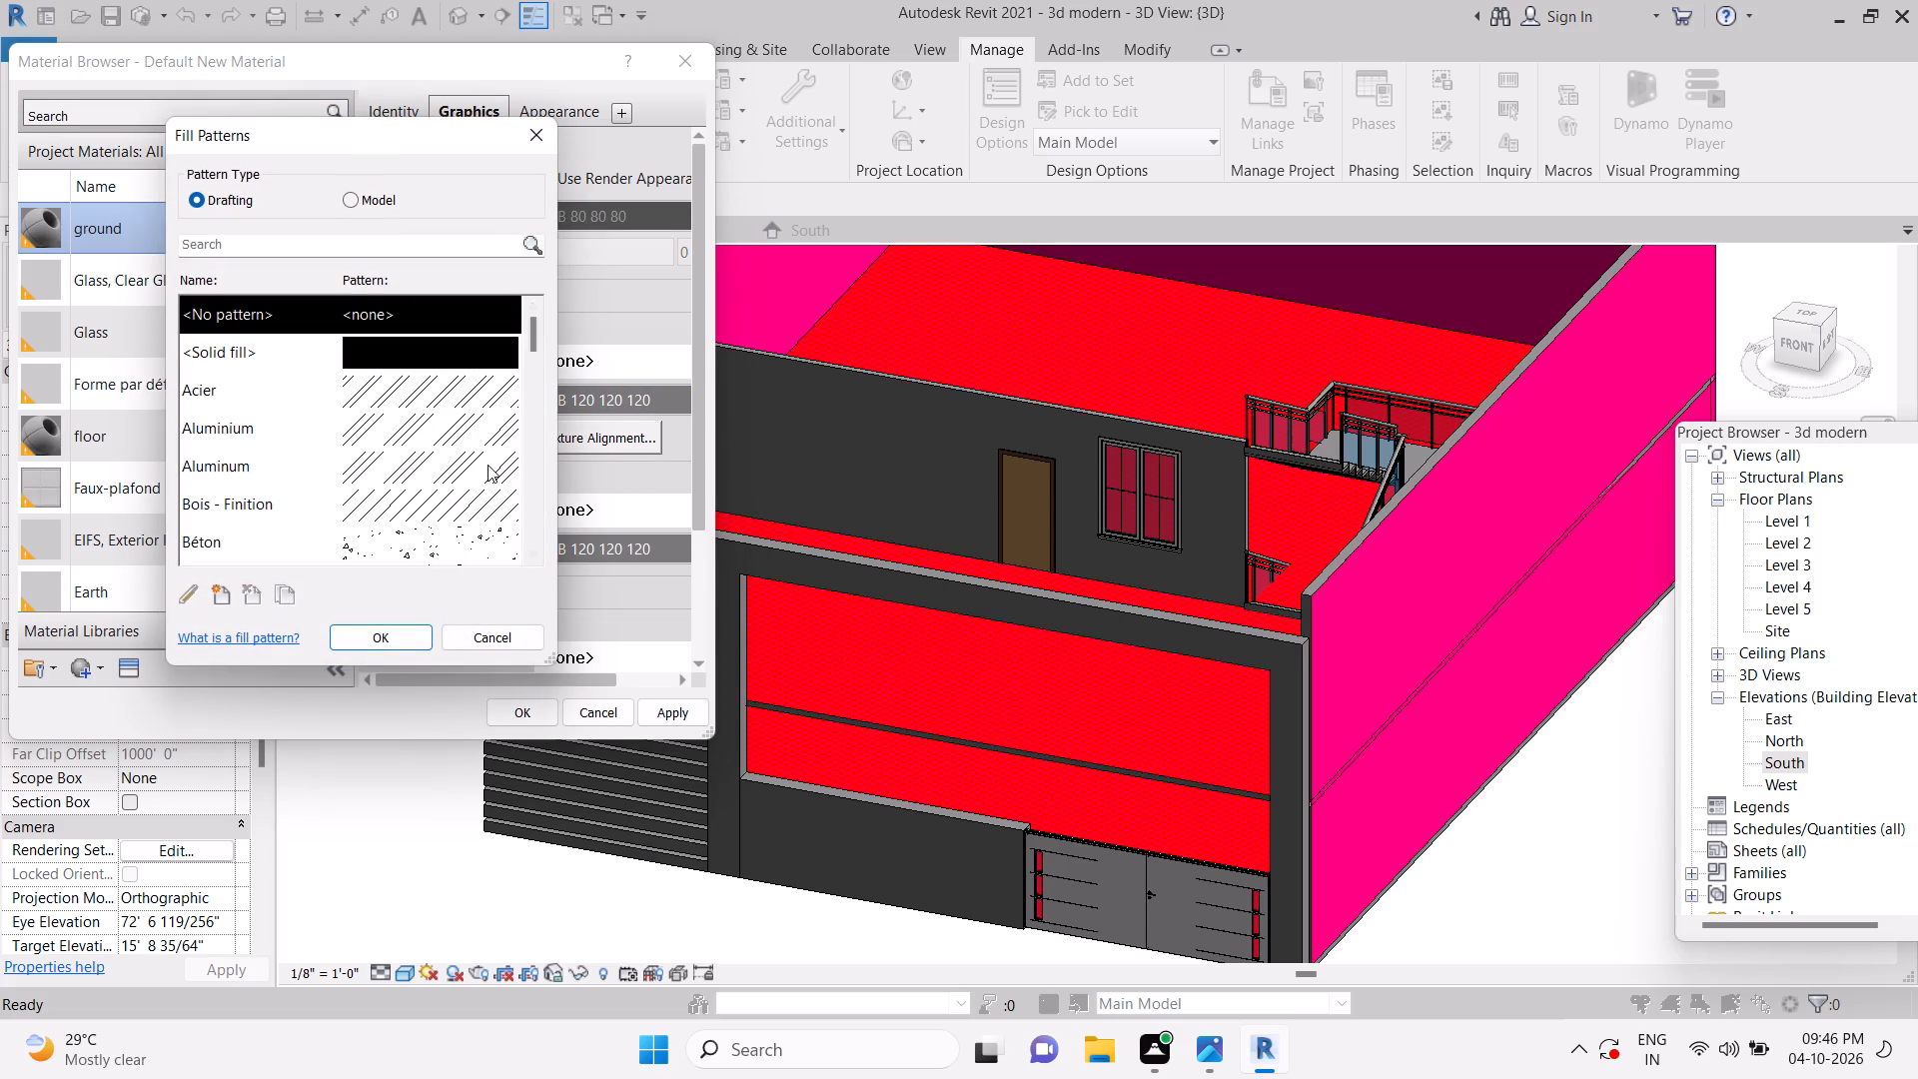
pyautogui.scroll(-1, 414, 552)
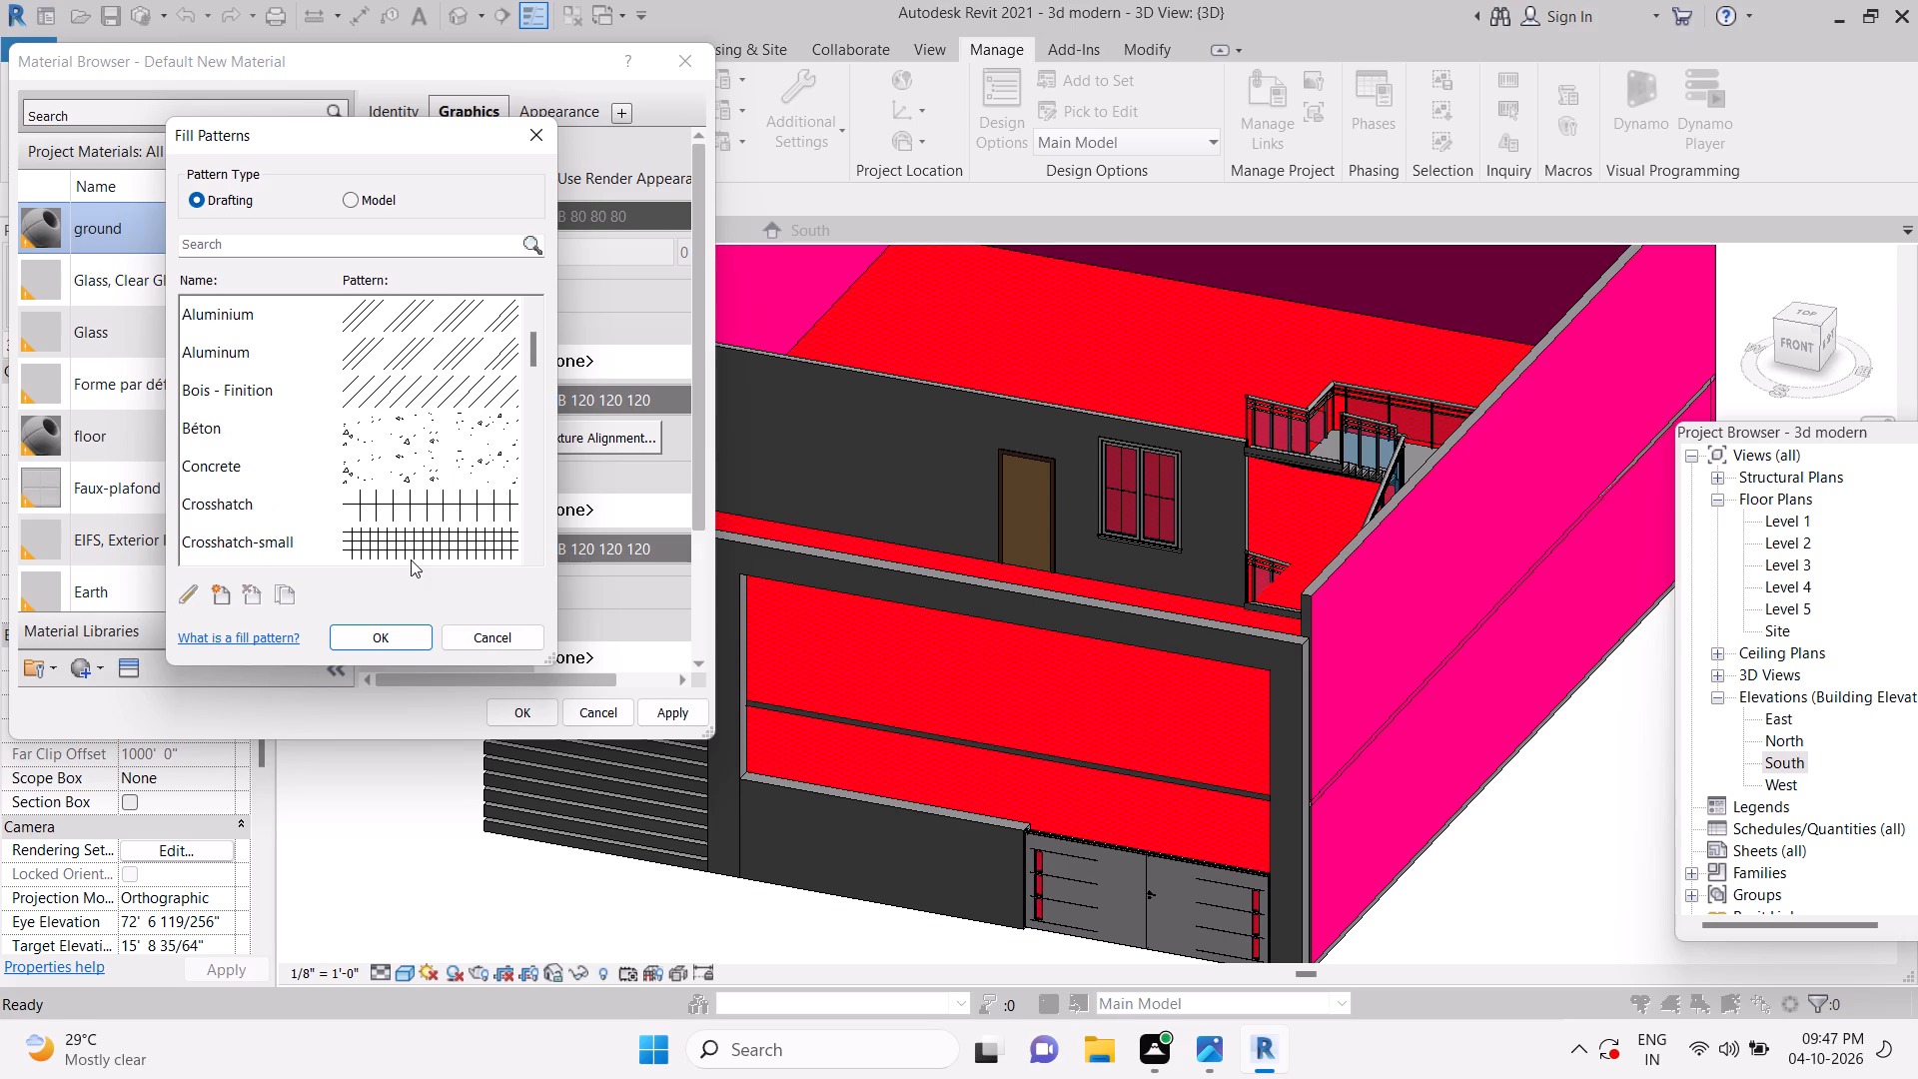
pyautogui.scroll(-1, 411, 572)
pyautogui.scroll(1, 413, 557)
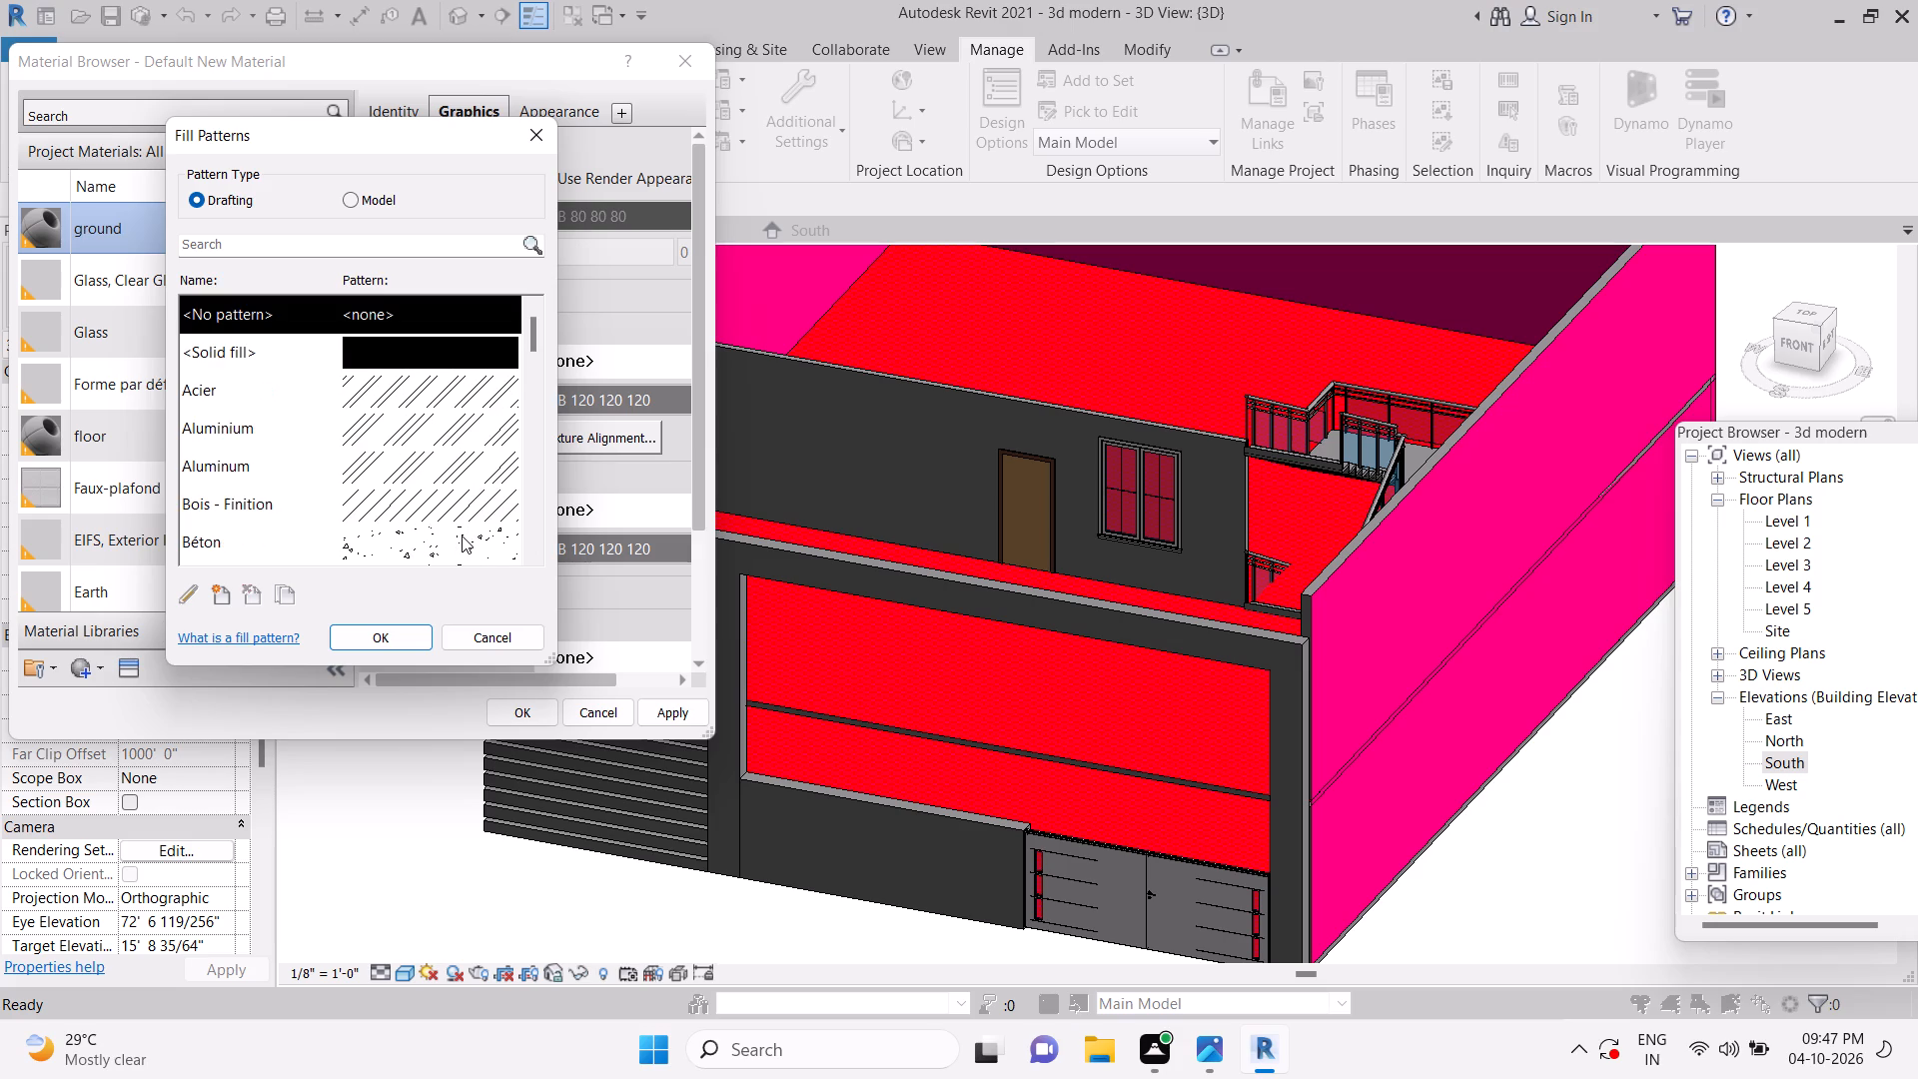
pyautogui.scroll(-2, 383, 541)
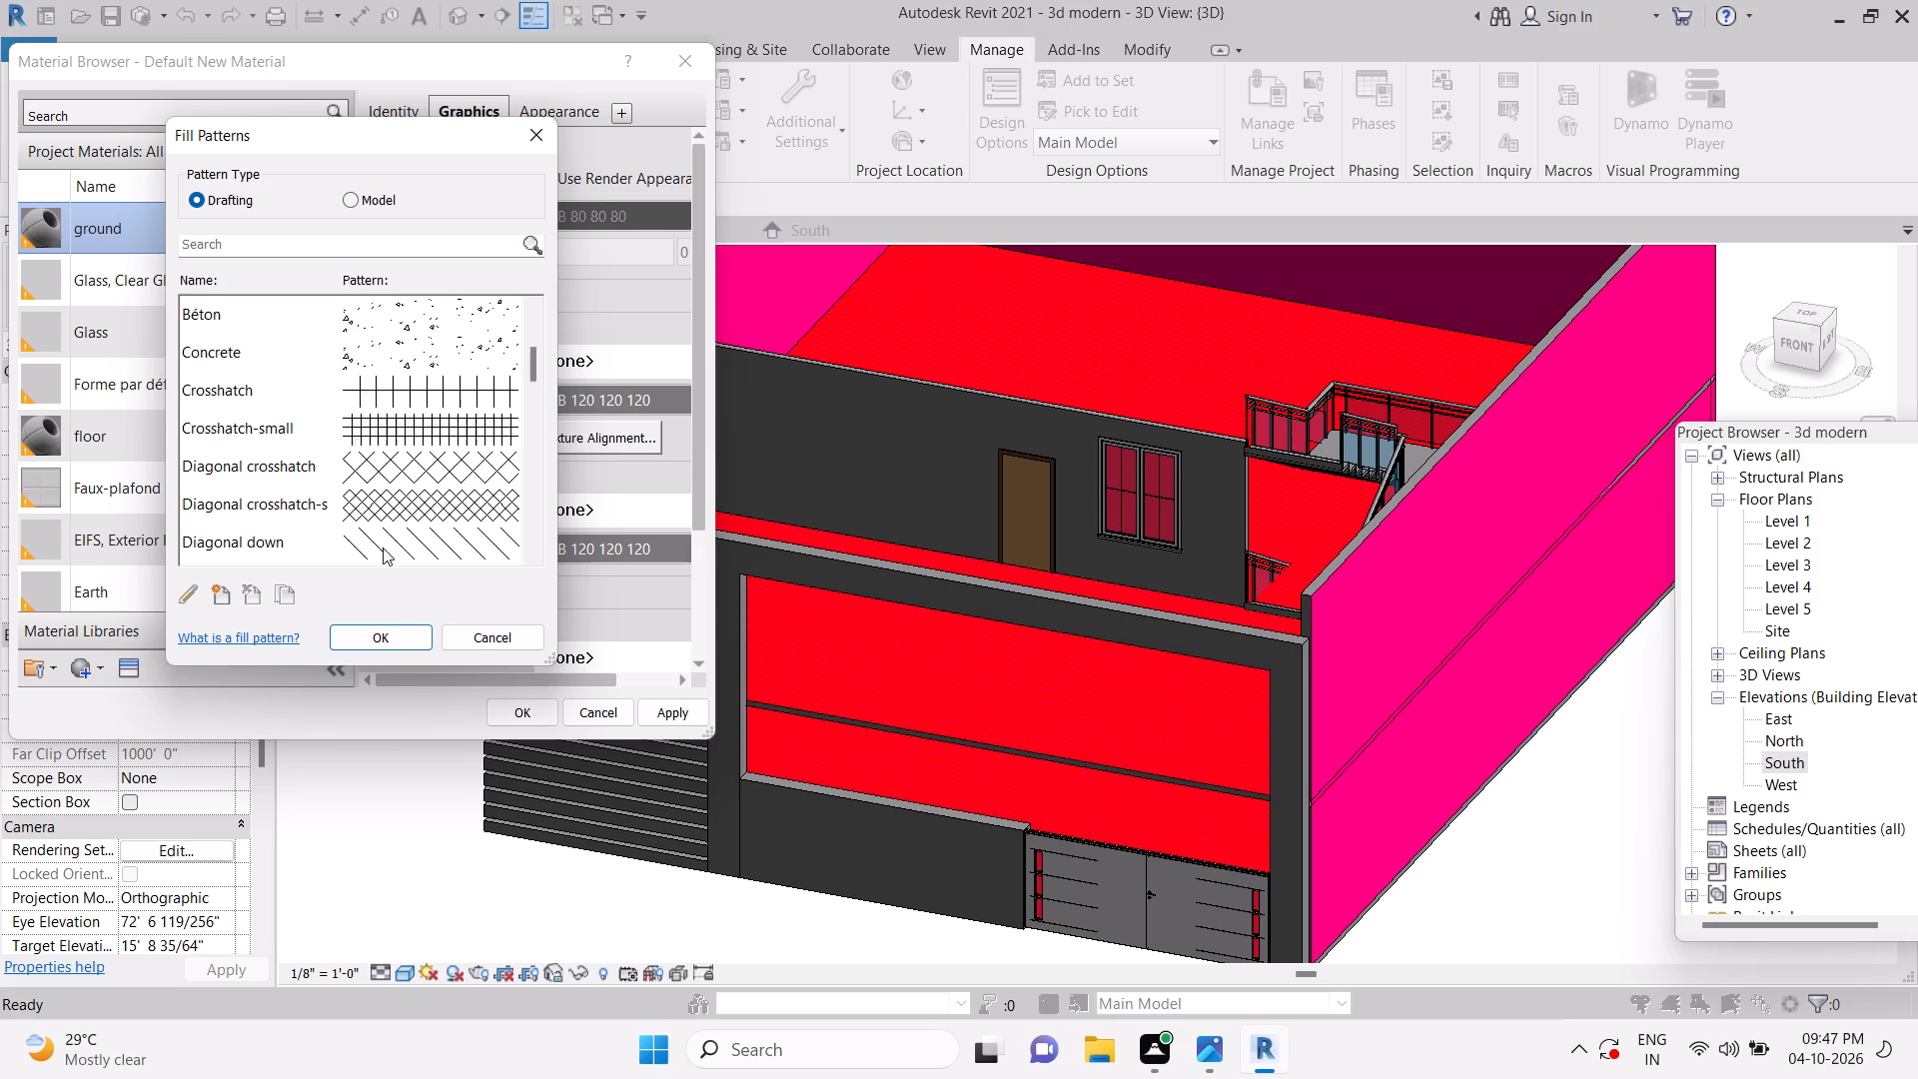
pyautogui.scroll(-1, 383, 547)
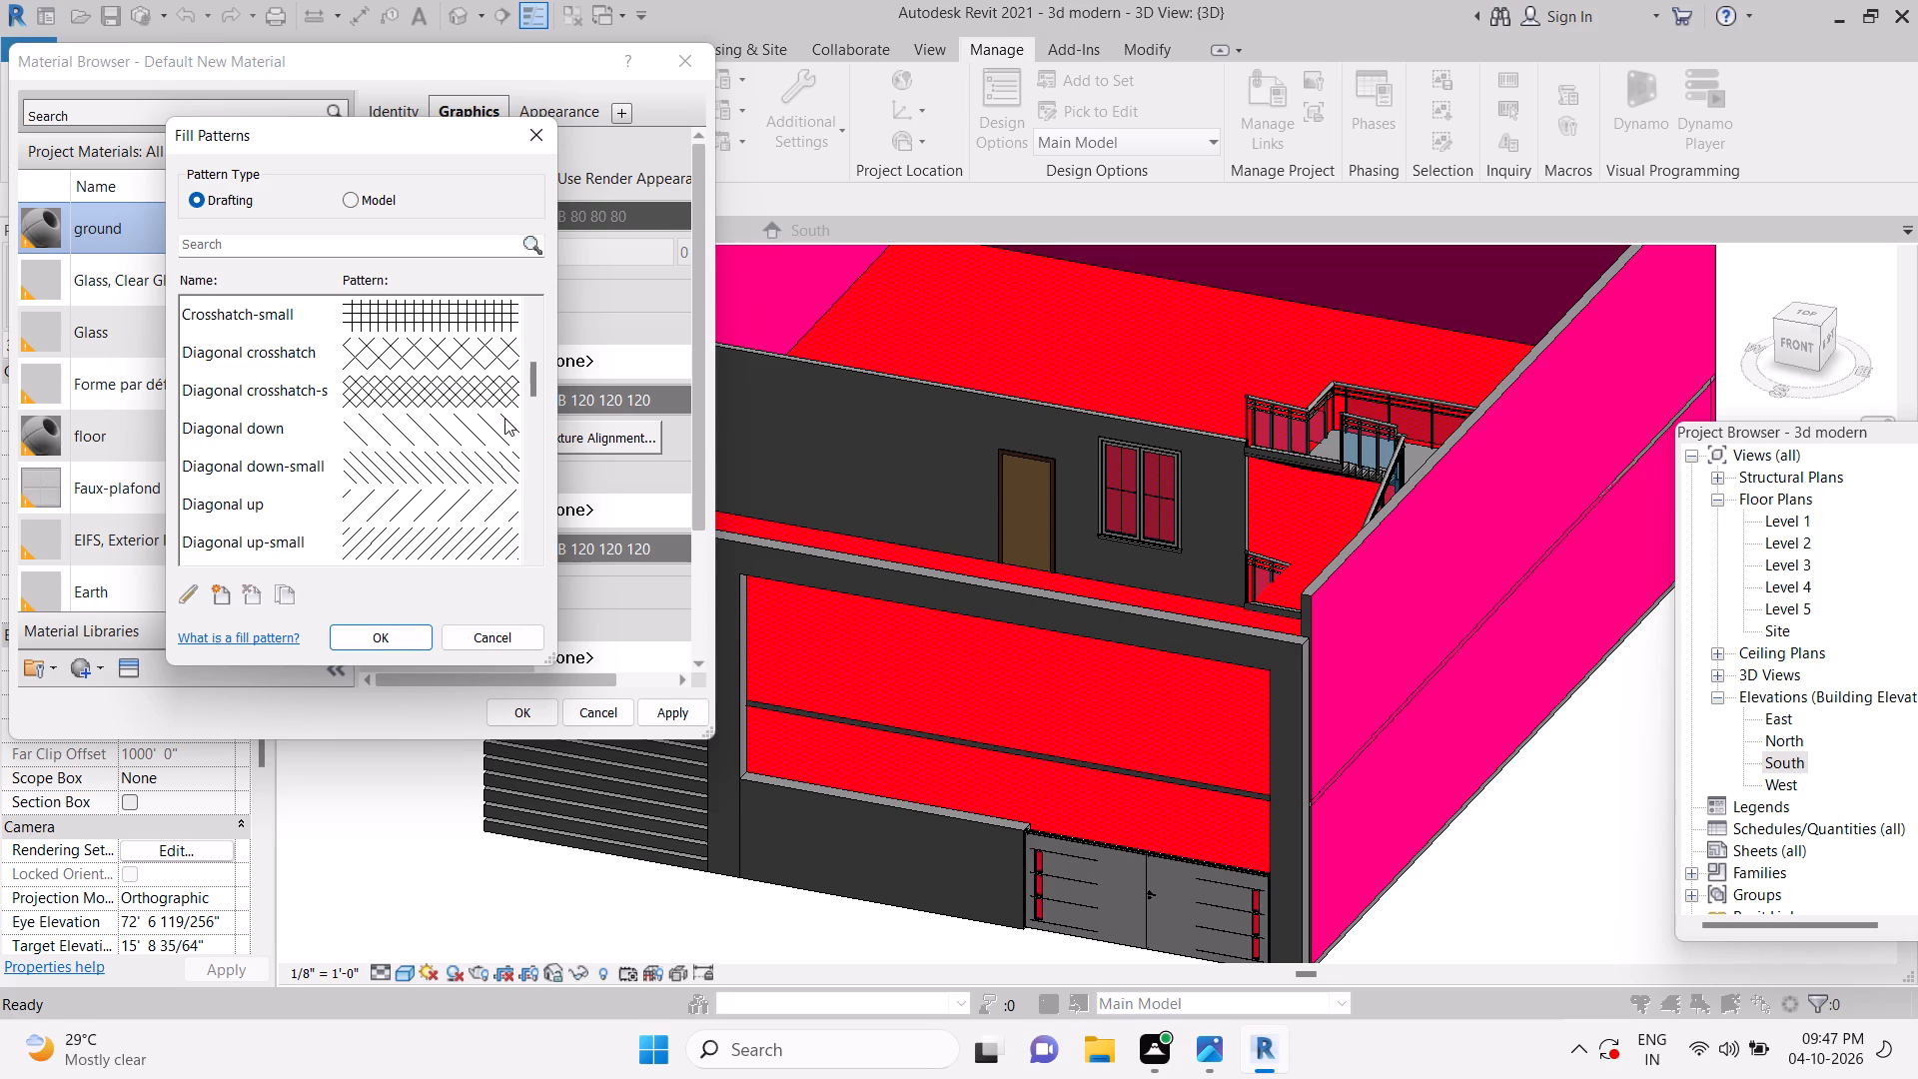
pyautogui.click(468, 400)
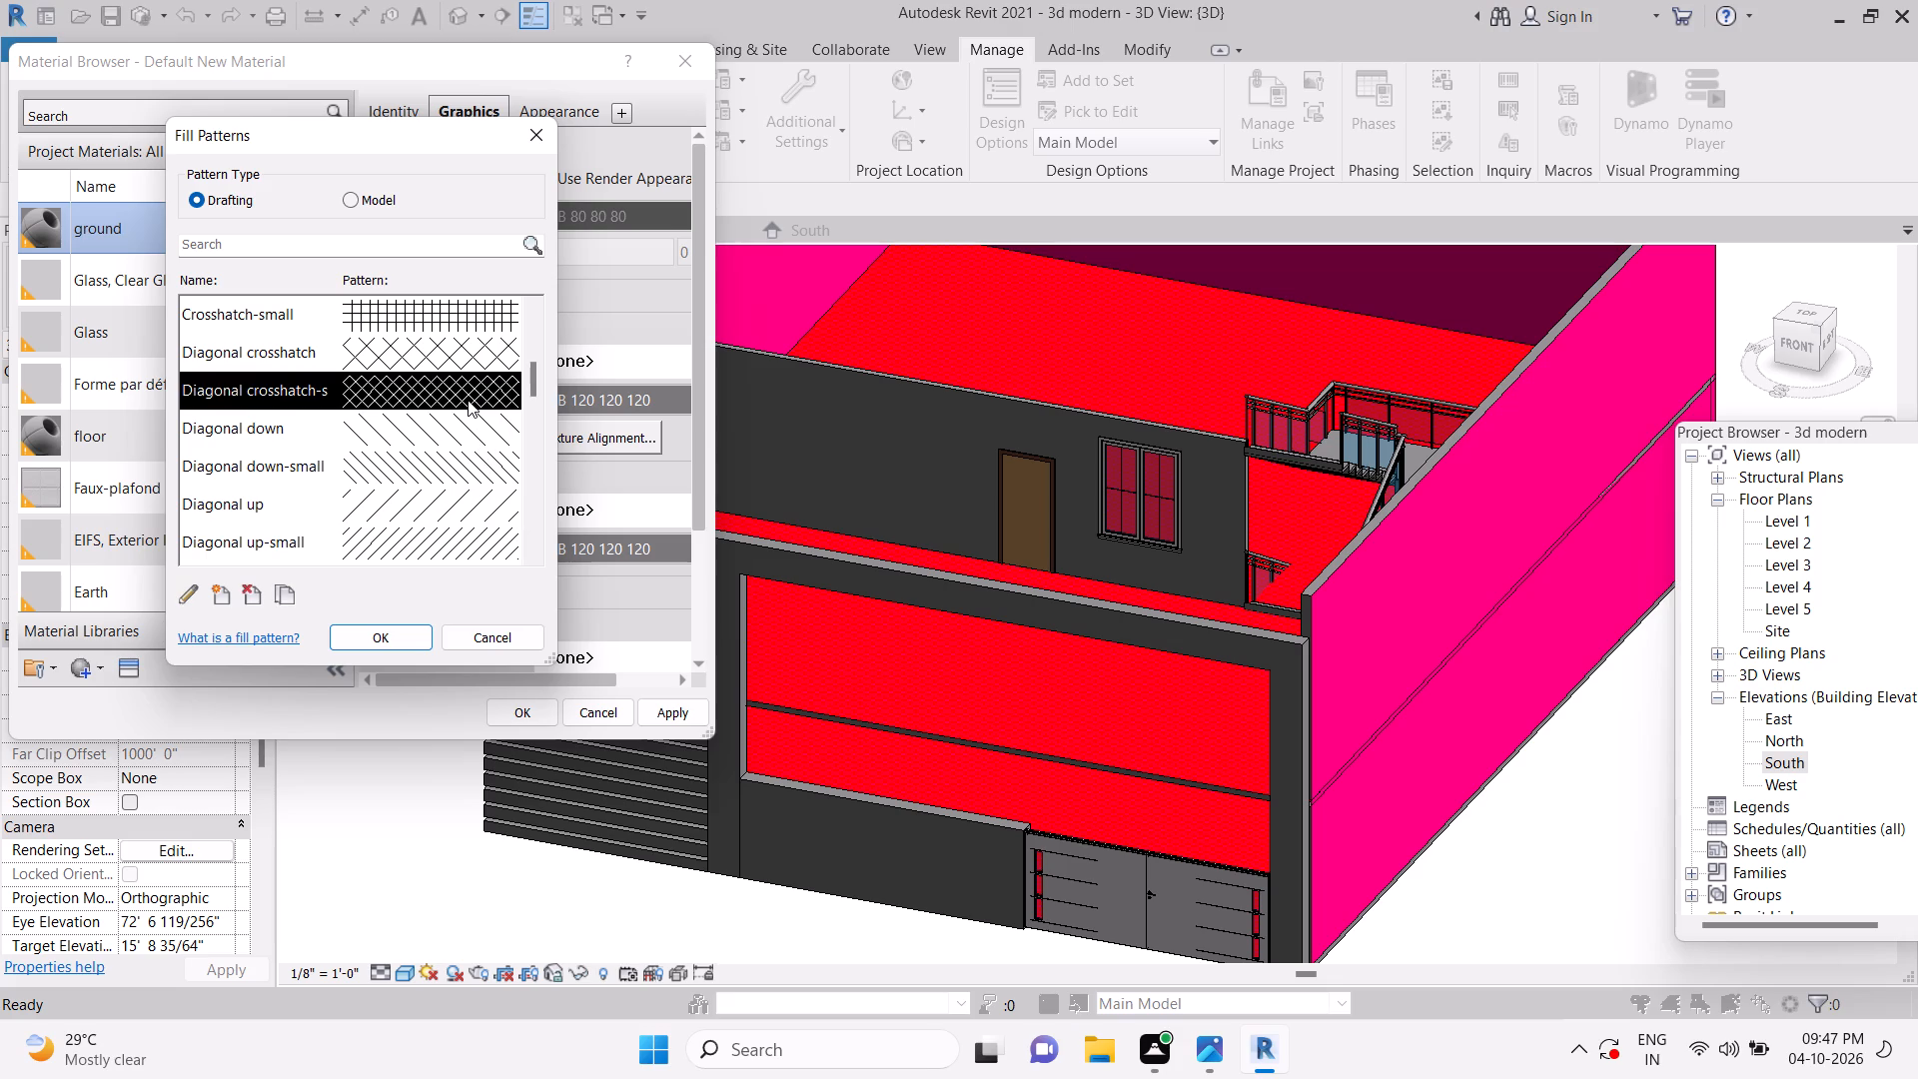
pyautogui.click(377, 632)
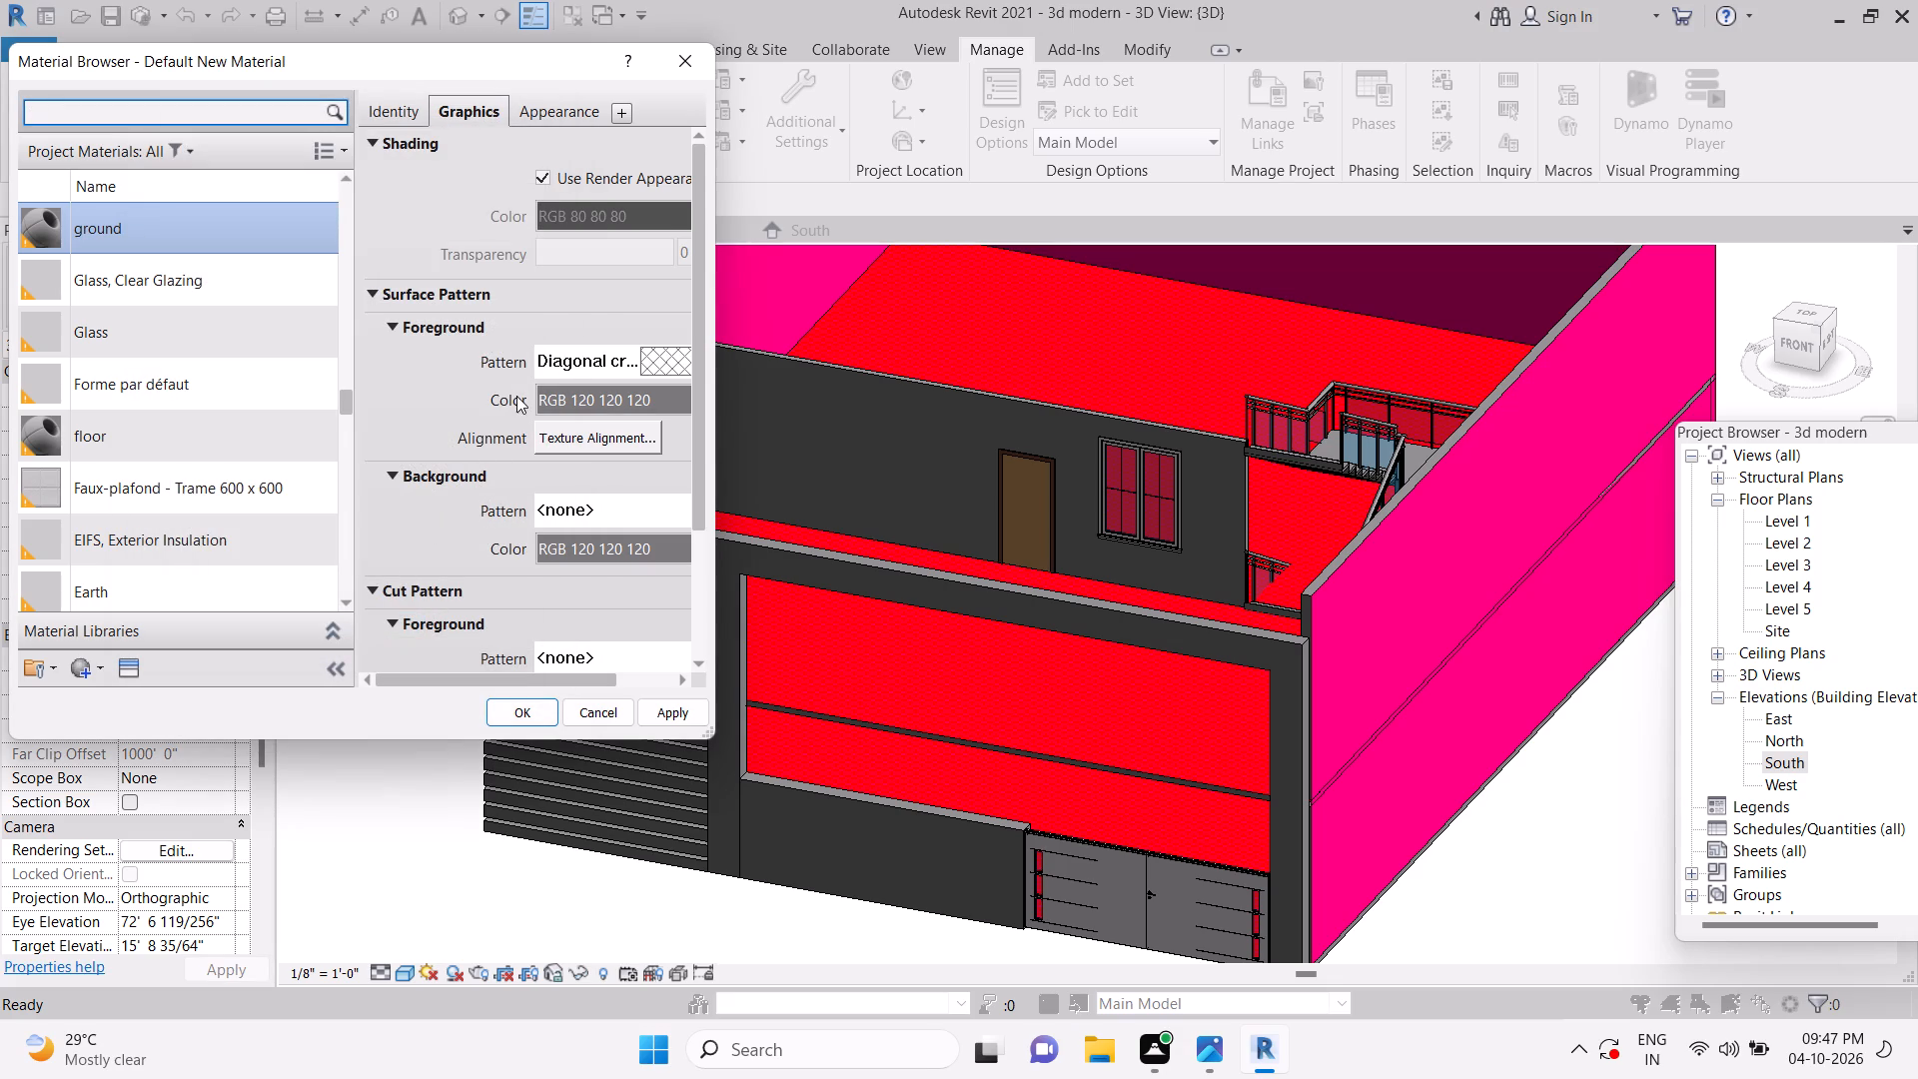
# Set the ground material's foreground pattern color to black, RGB 0 0 0, save the material and dismiss the notification card.
pyautogui.click(598, 400)
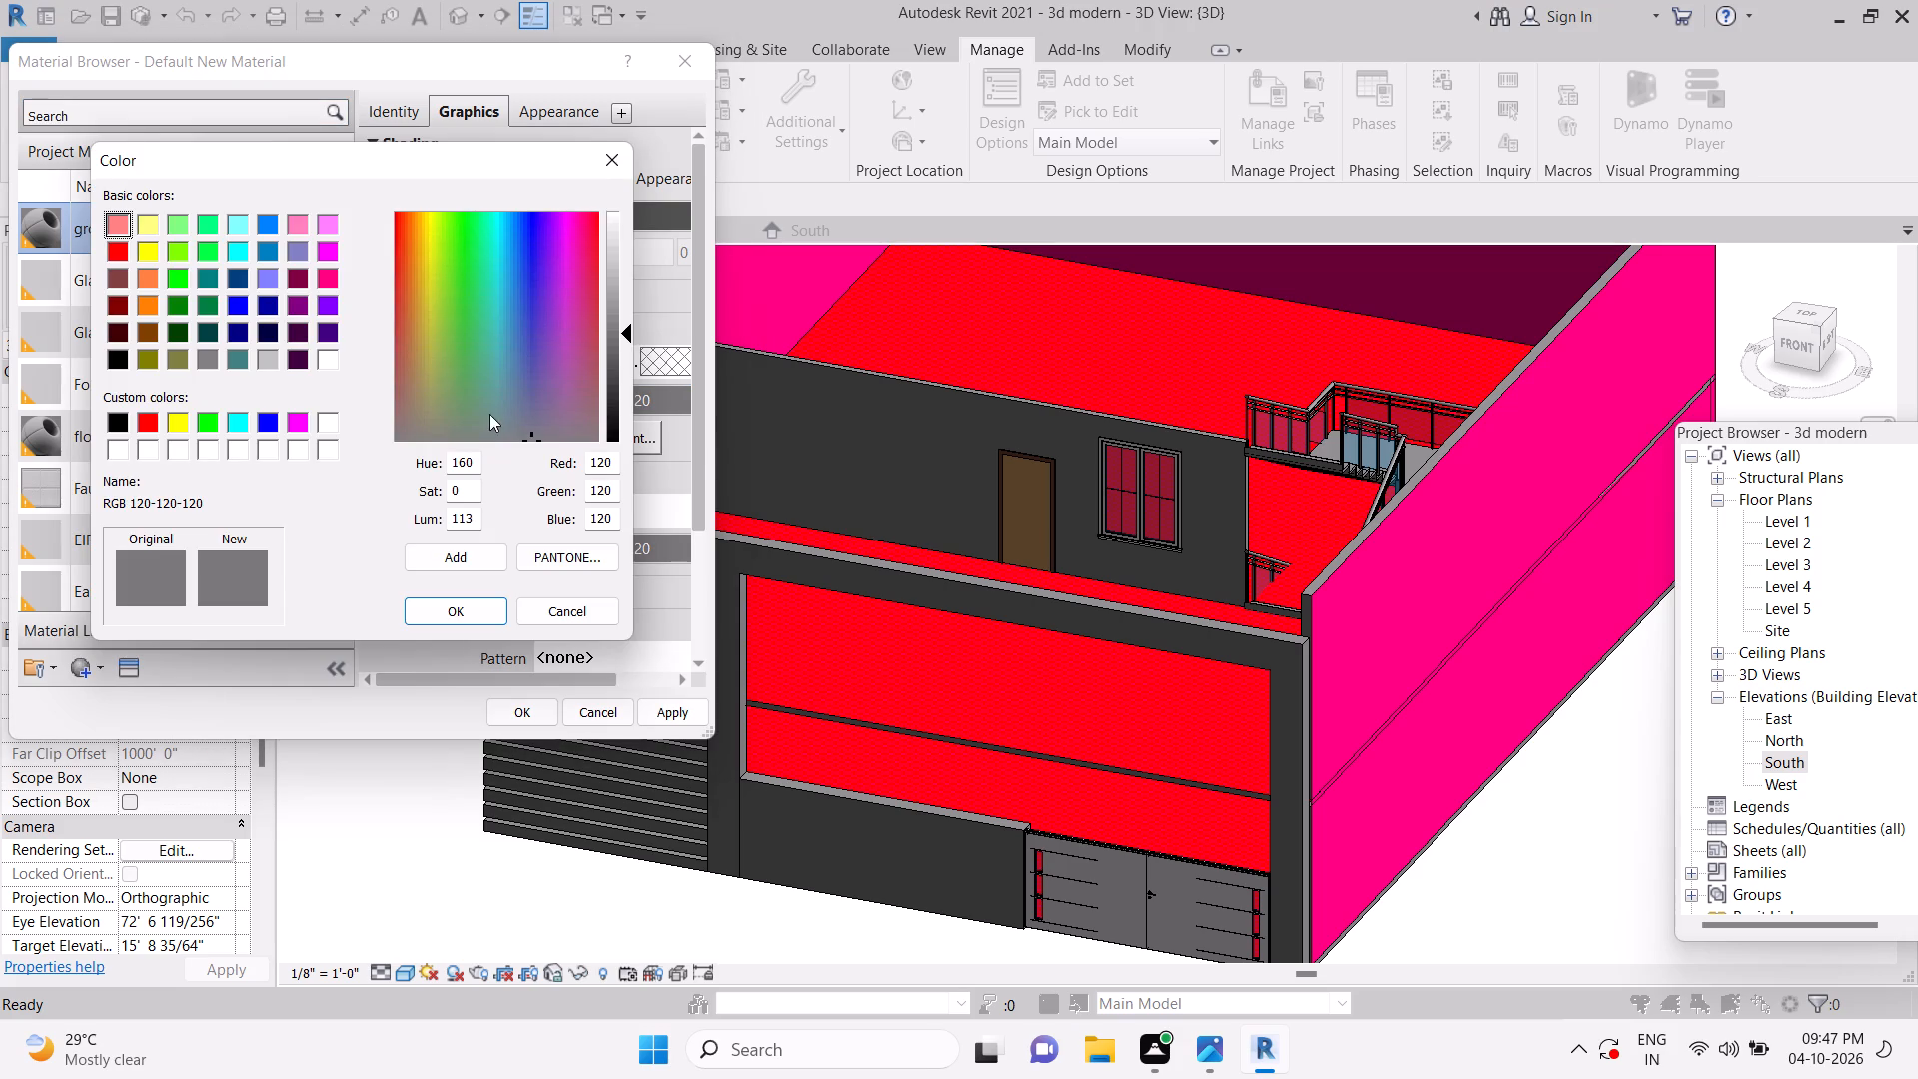
pyautogui.click(113, 420)
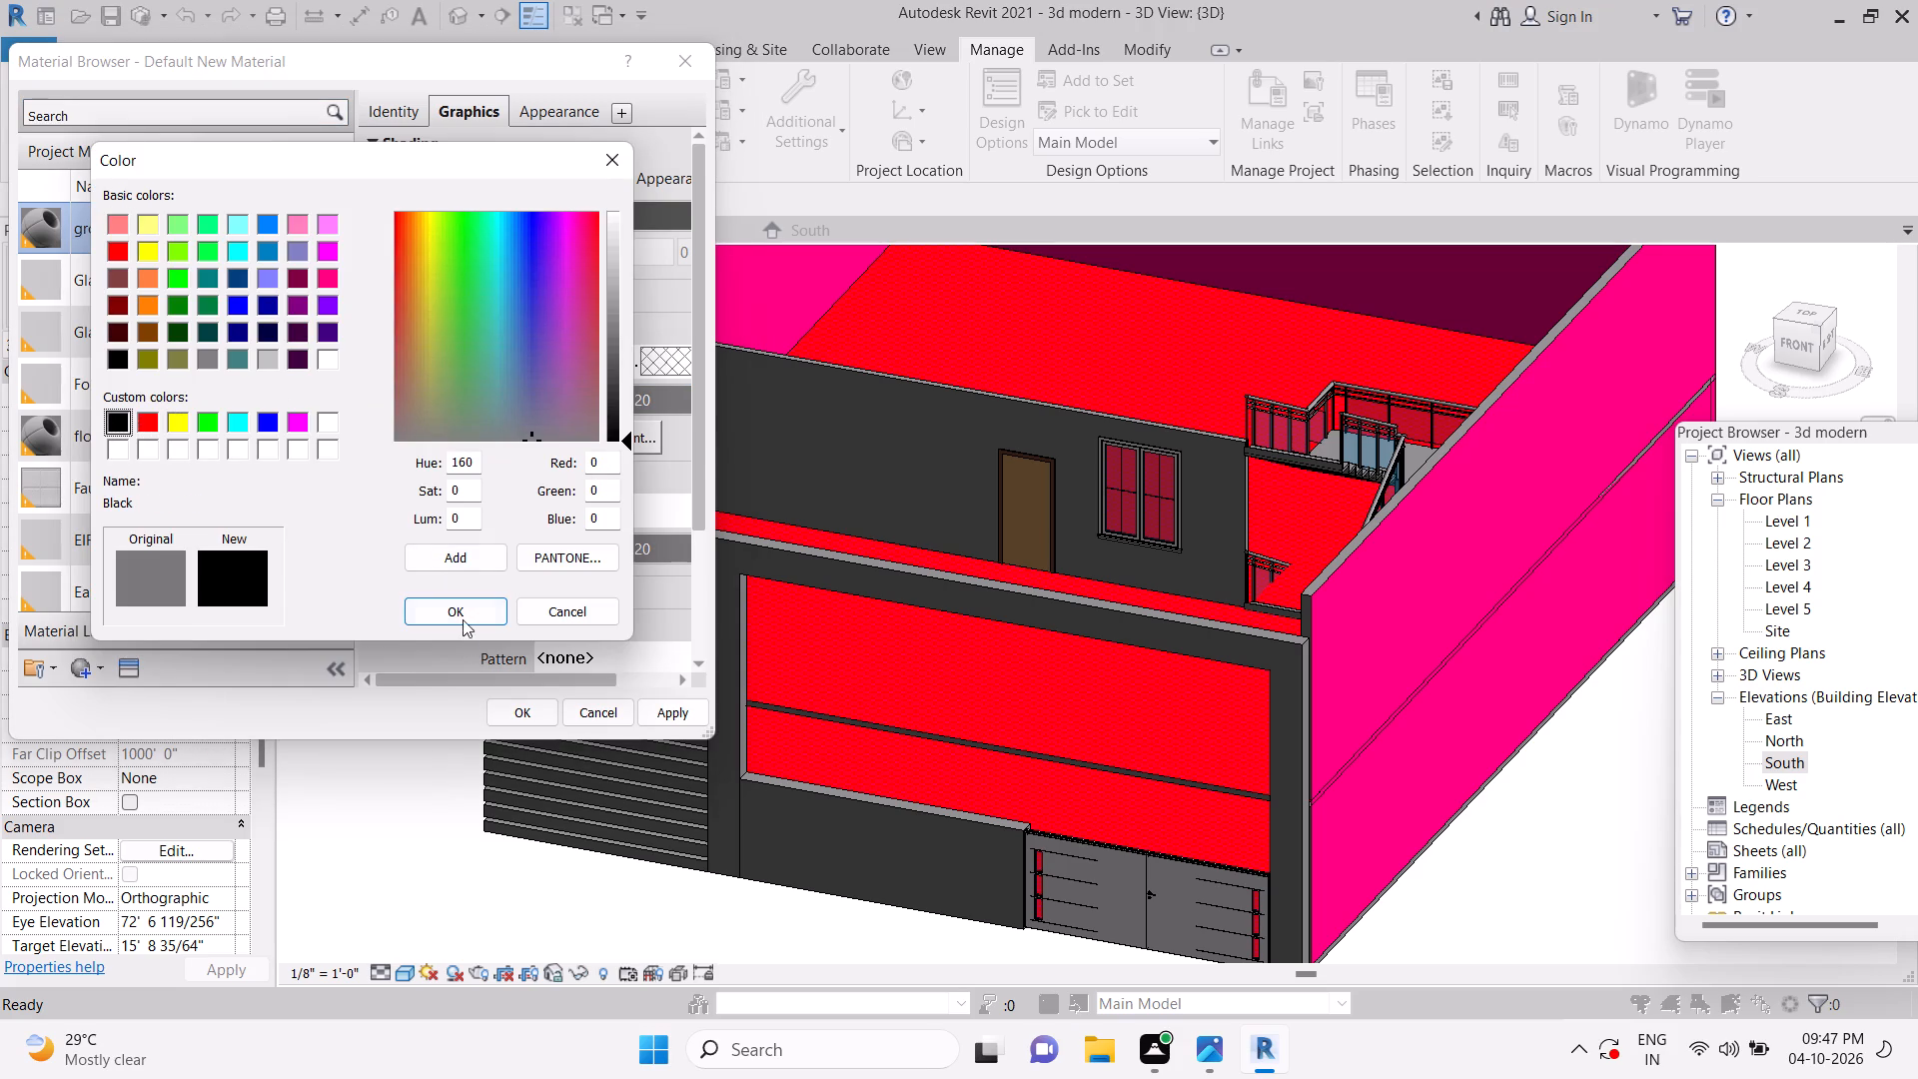
pyautogui.click(466, 614)
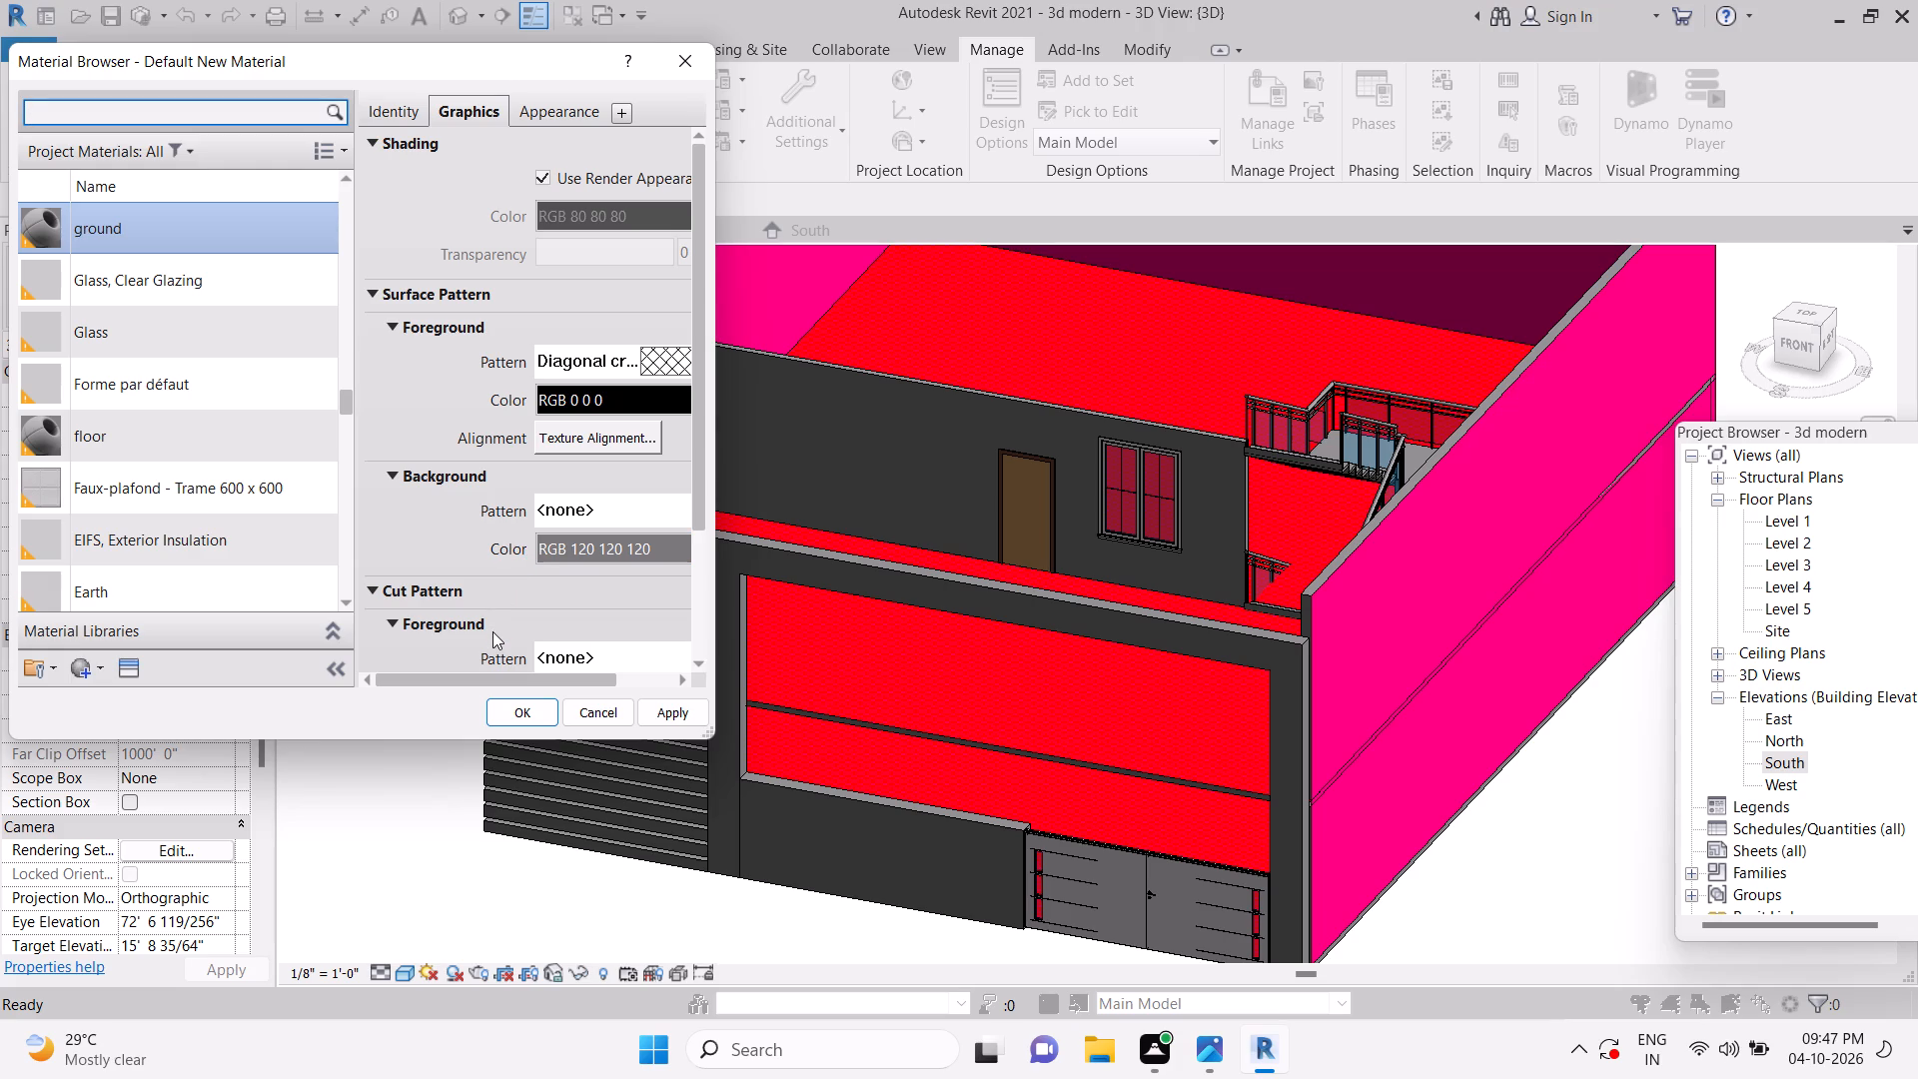
pyautogui.click(524, 706)
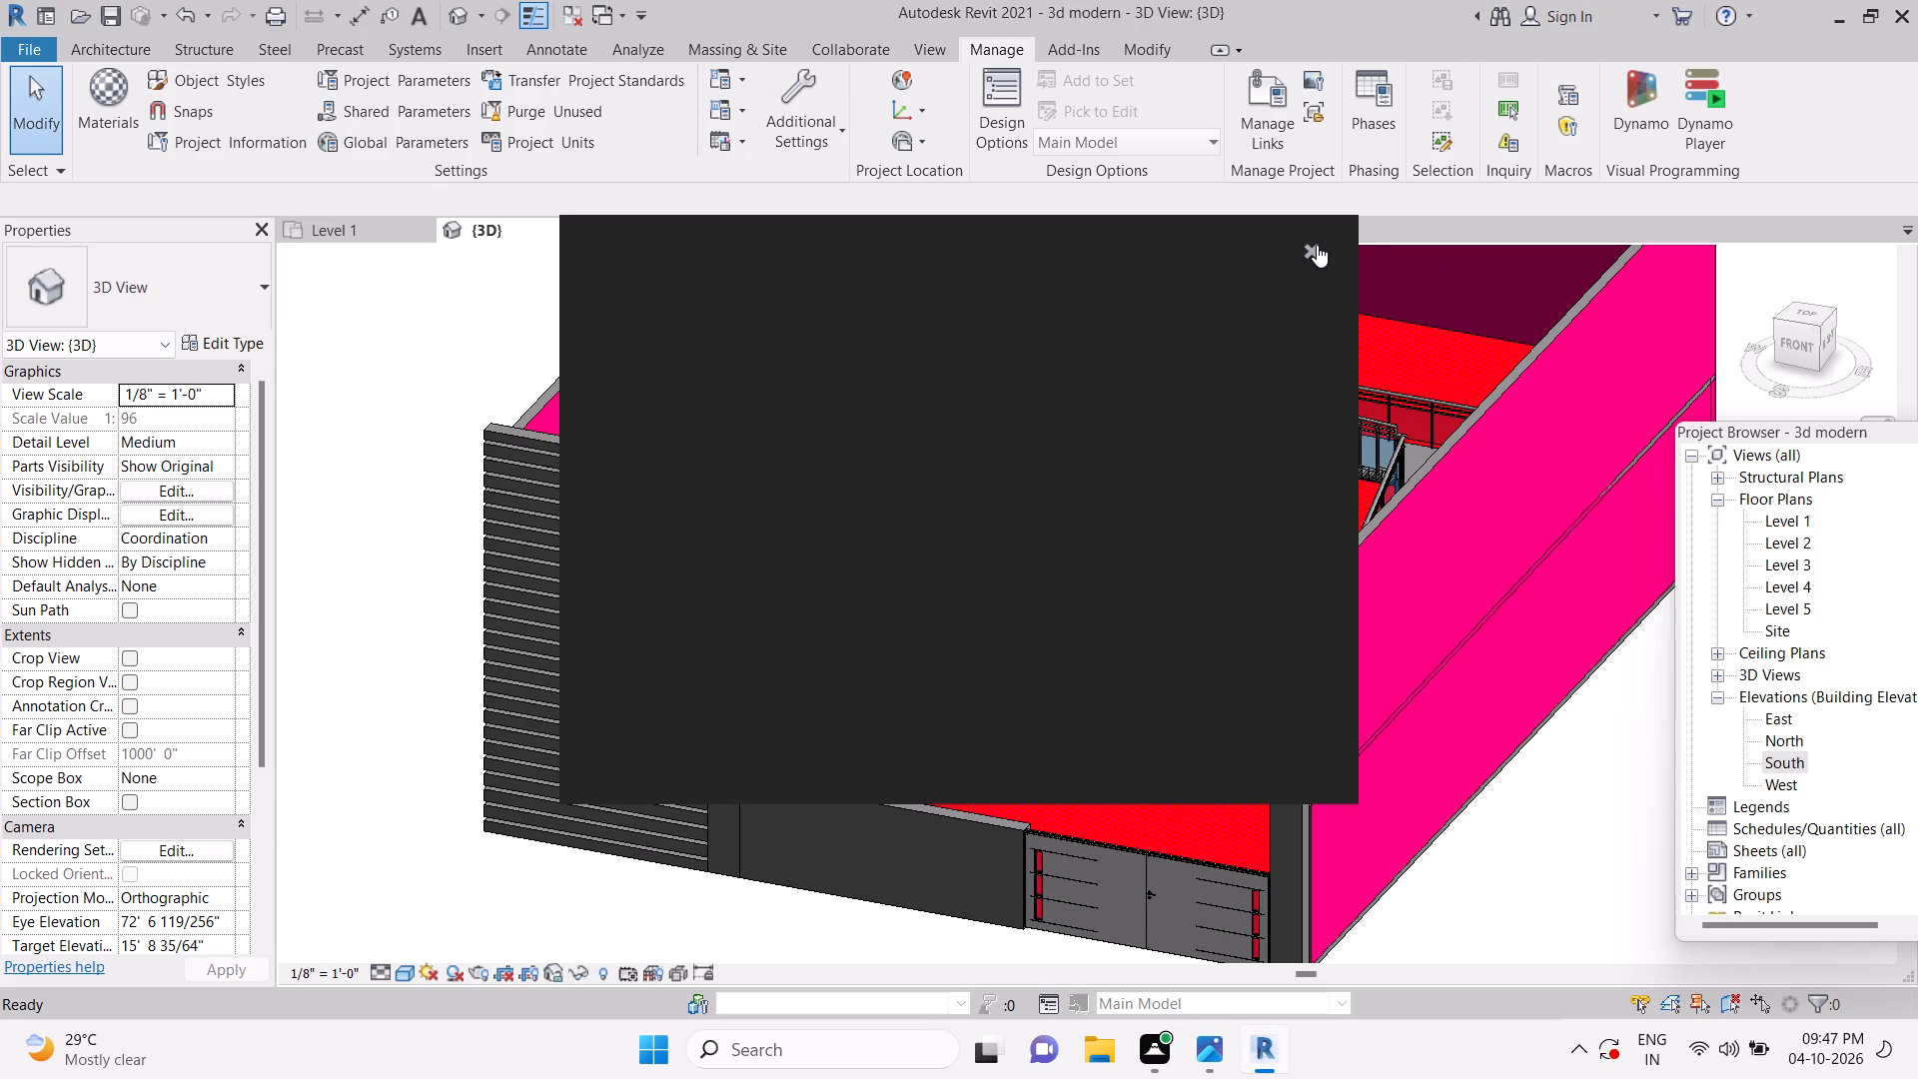
pyautogui.click(1317, 245)
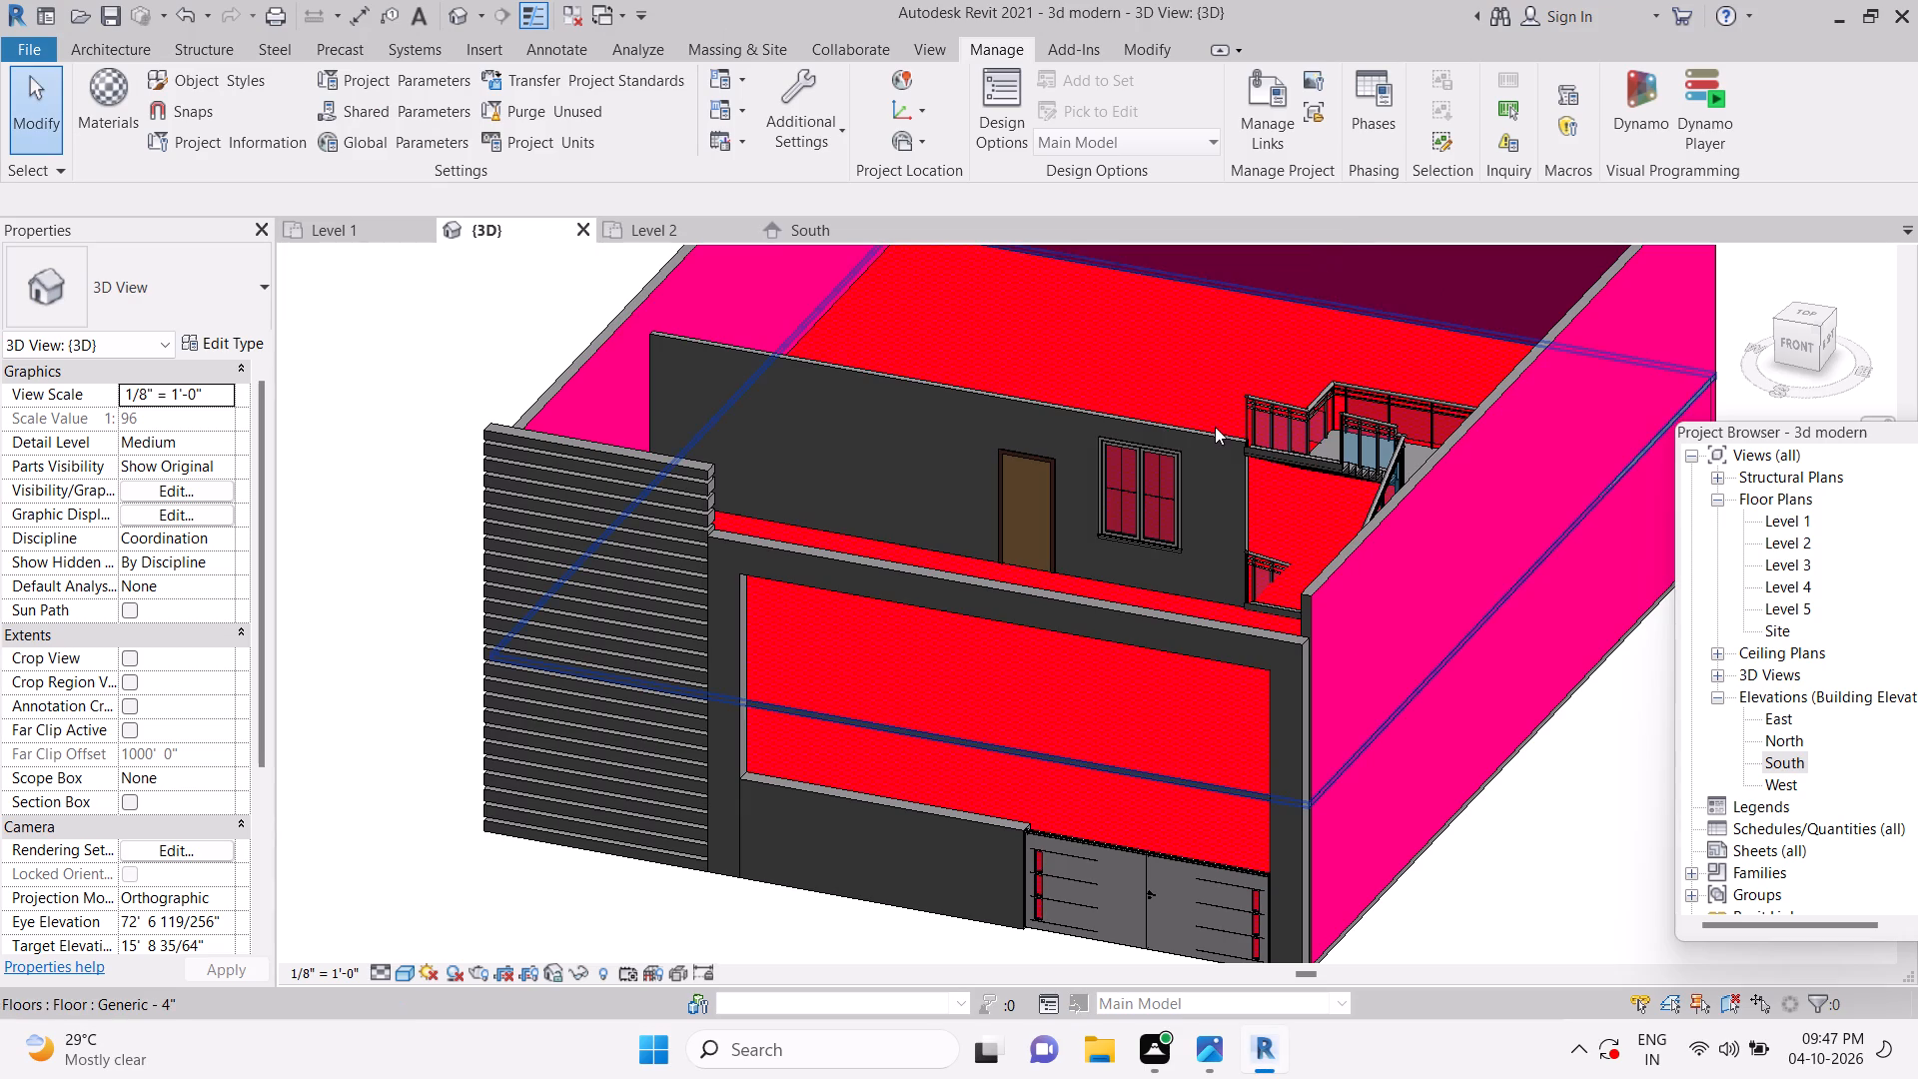
# Paint the lowest floor's top face, behind the front boundary wall, with the ground material and leave the Paint command.
pyautogui.write('pt')
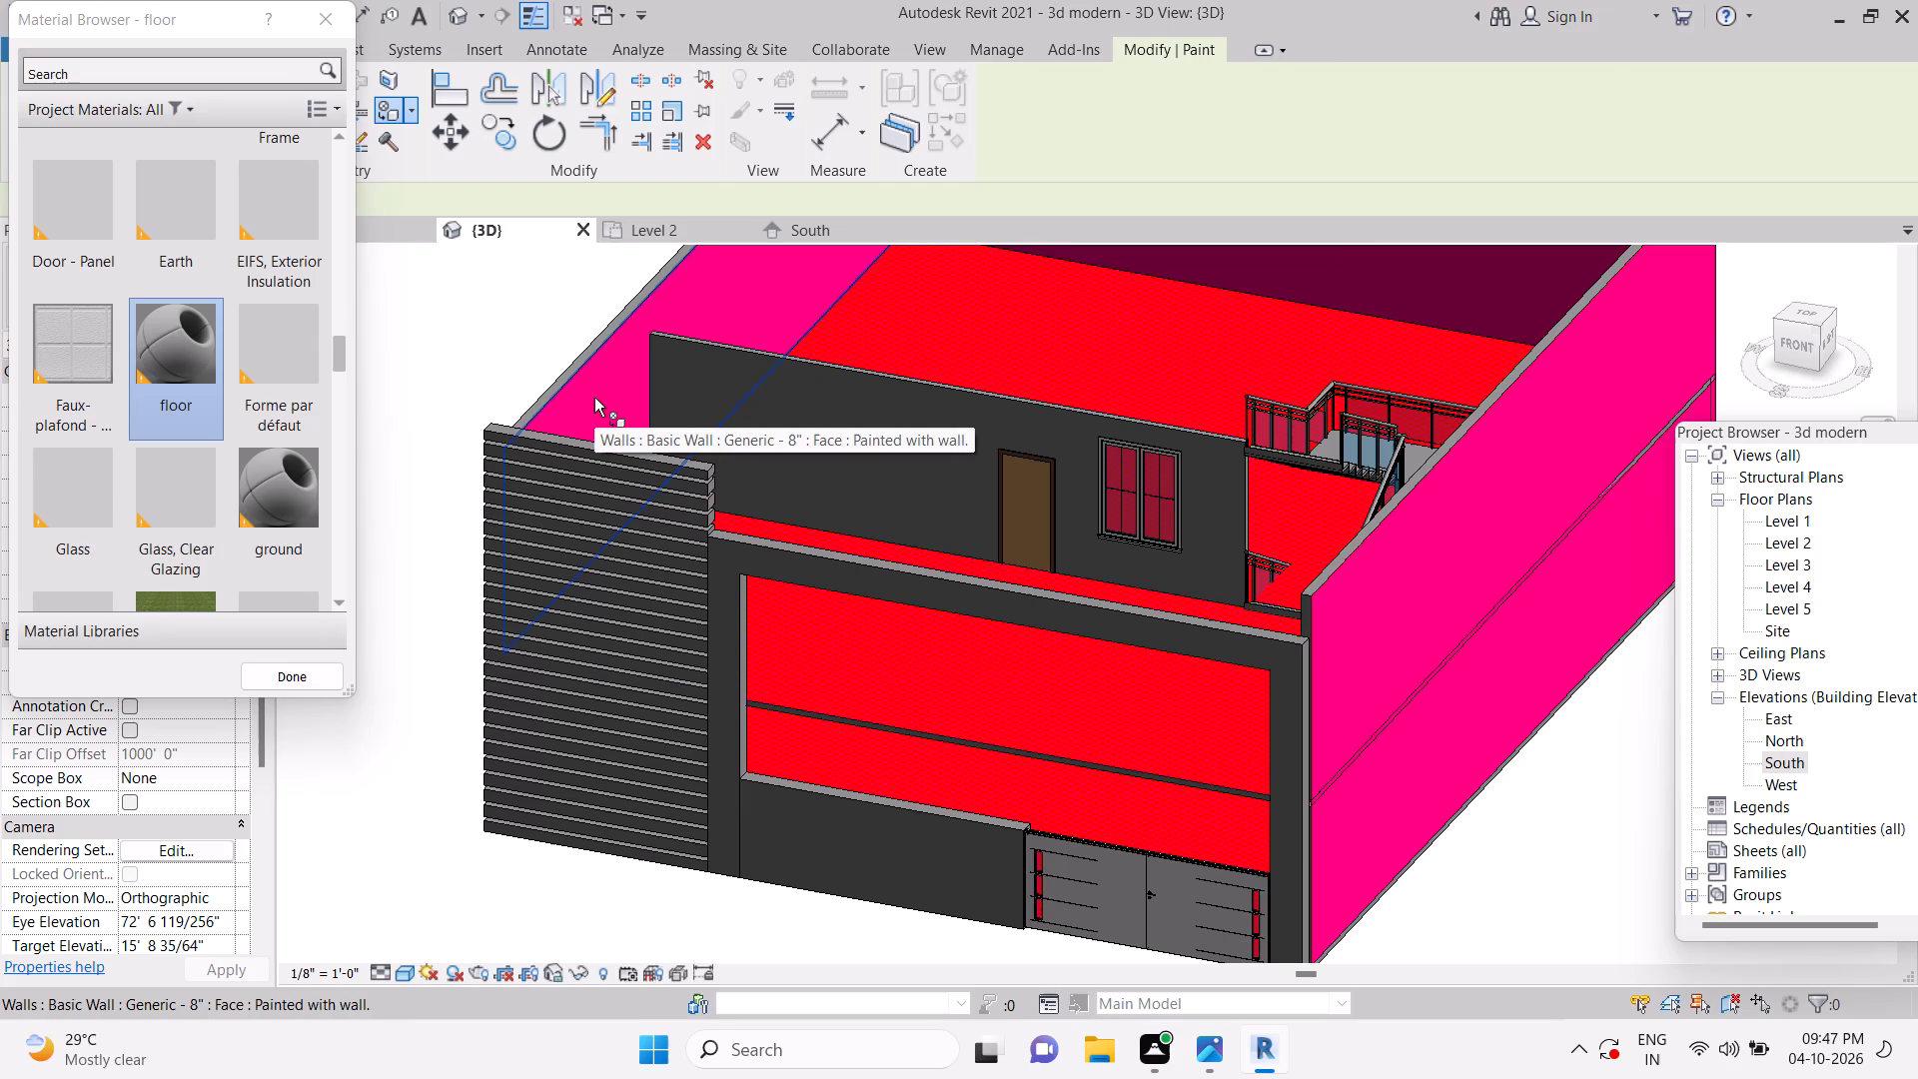
pyautogui.click(258, 497)
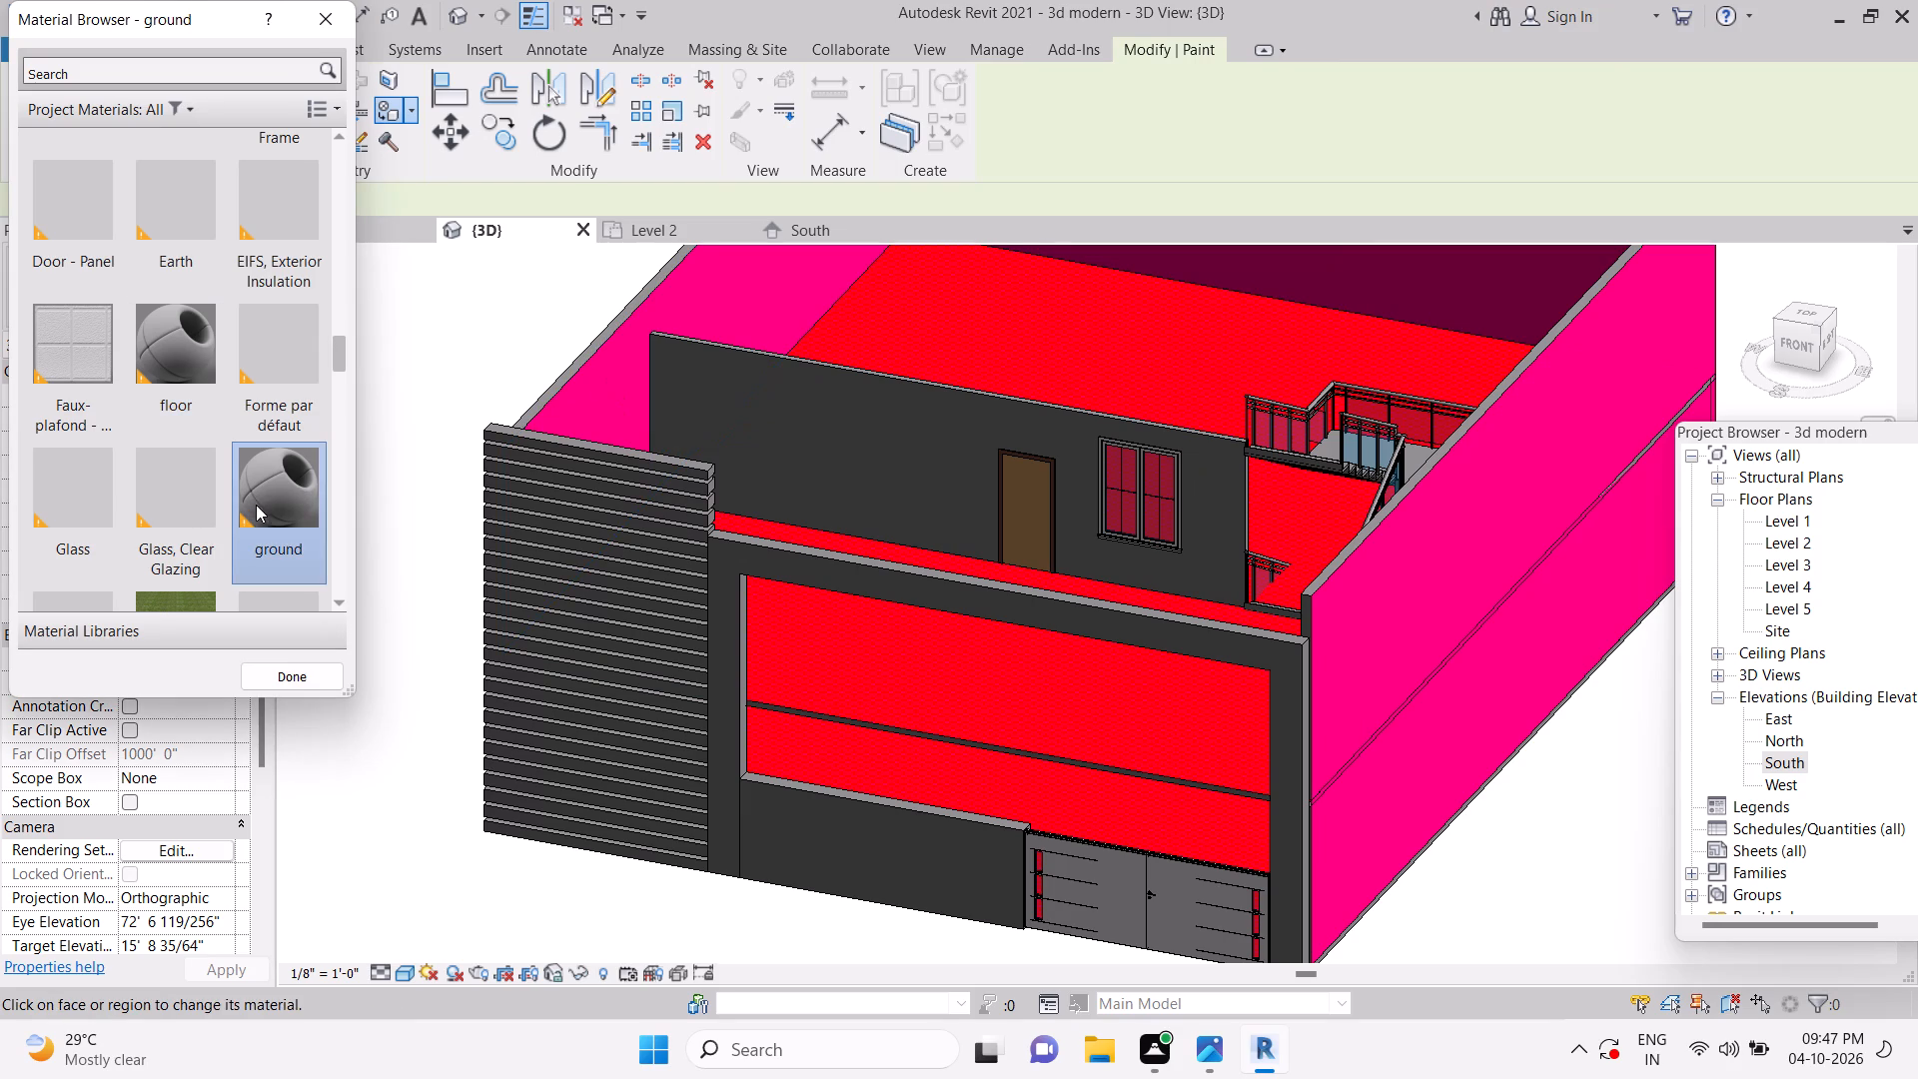
pyautogui.click(797, 743)
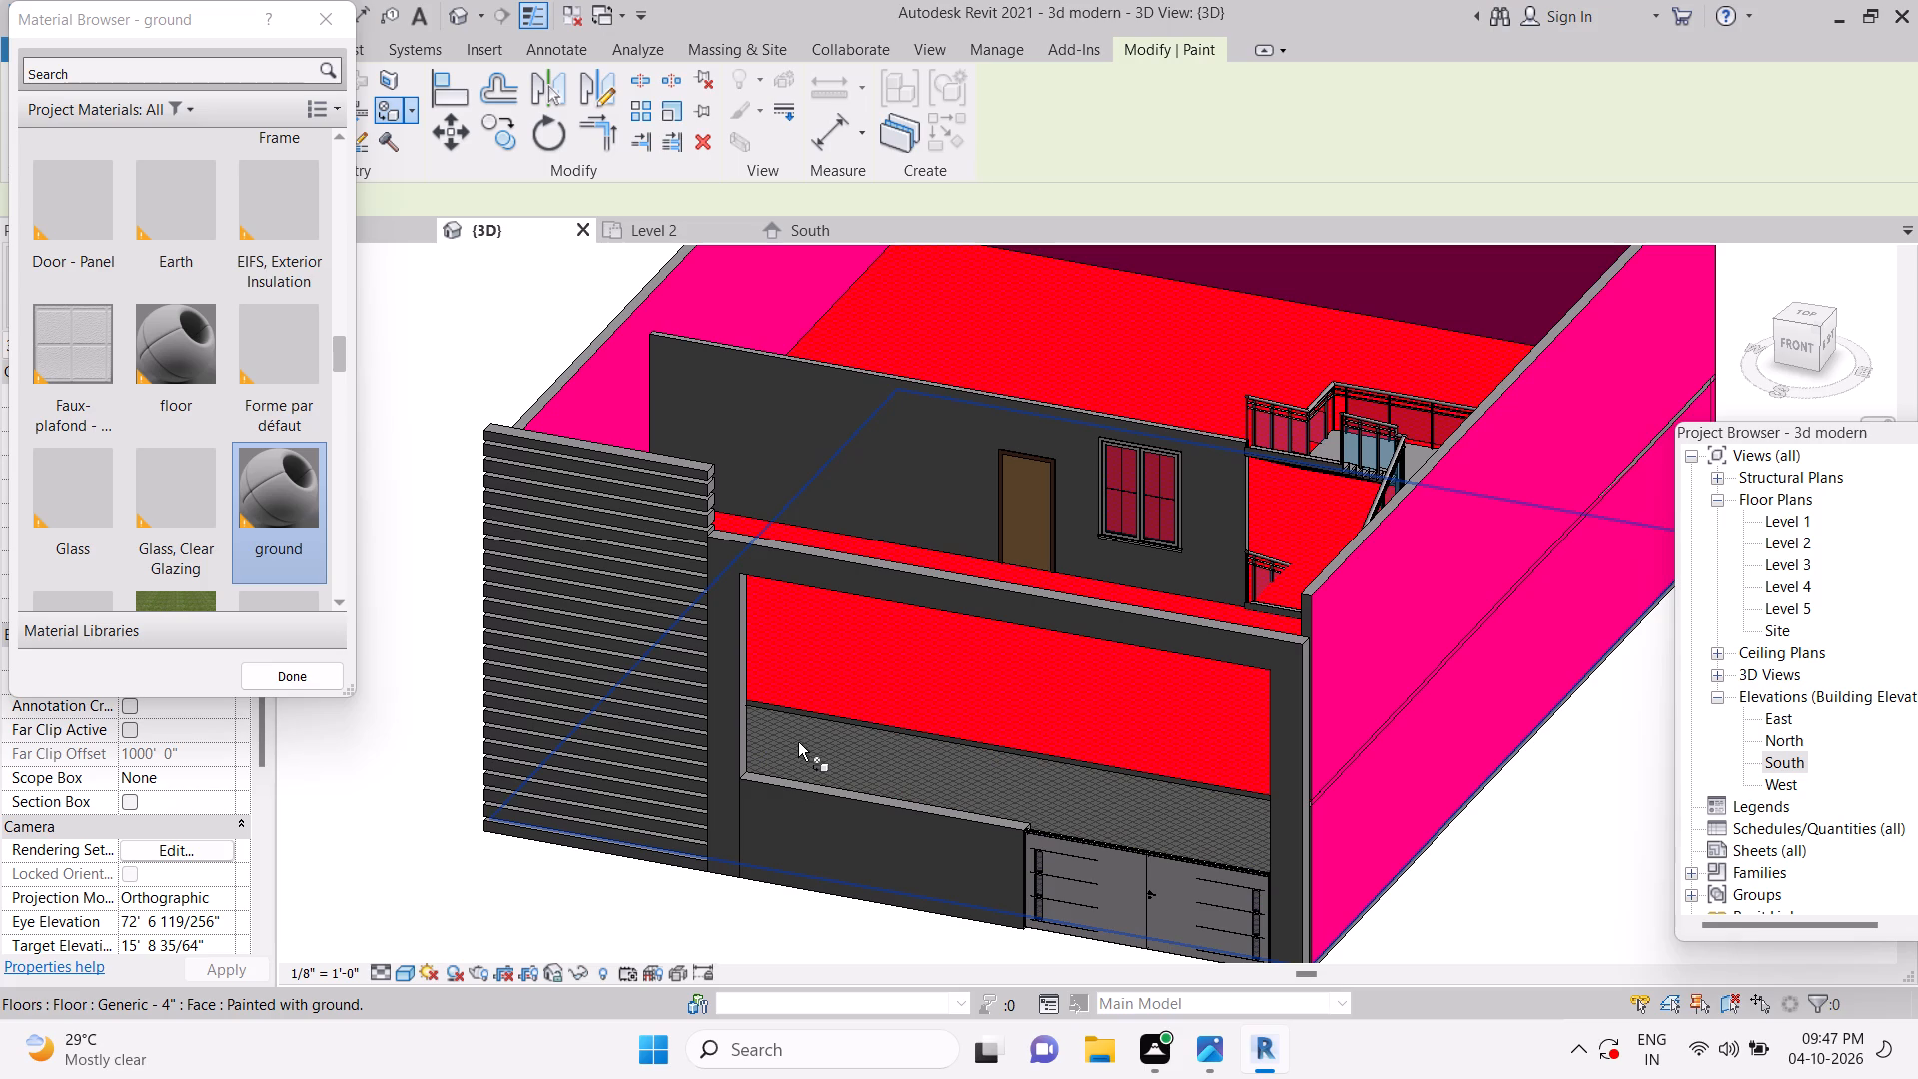
pyautogui.click(795, 742)
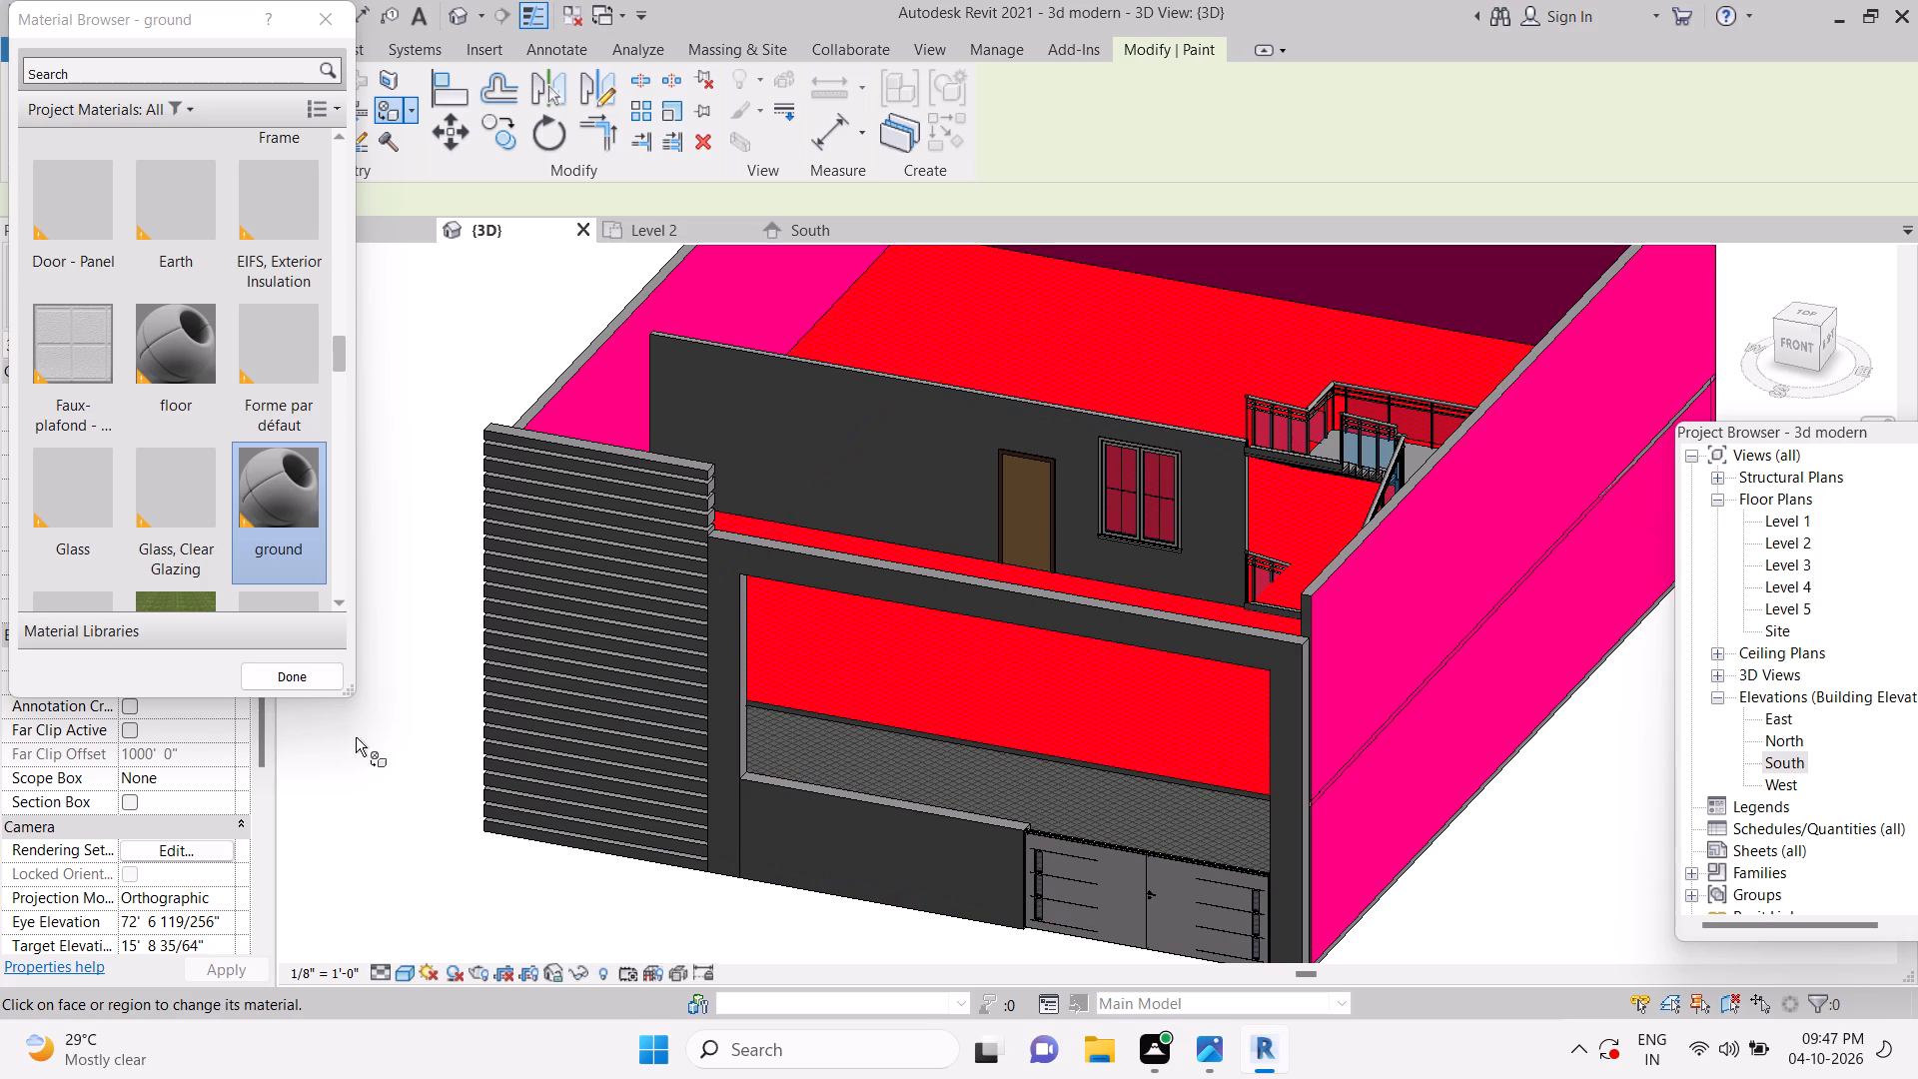
pyautogui.click(368, 769)
pyautogui.press('Escape')
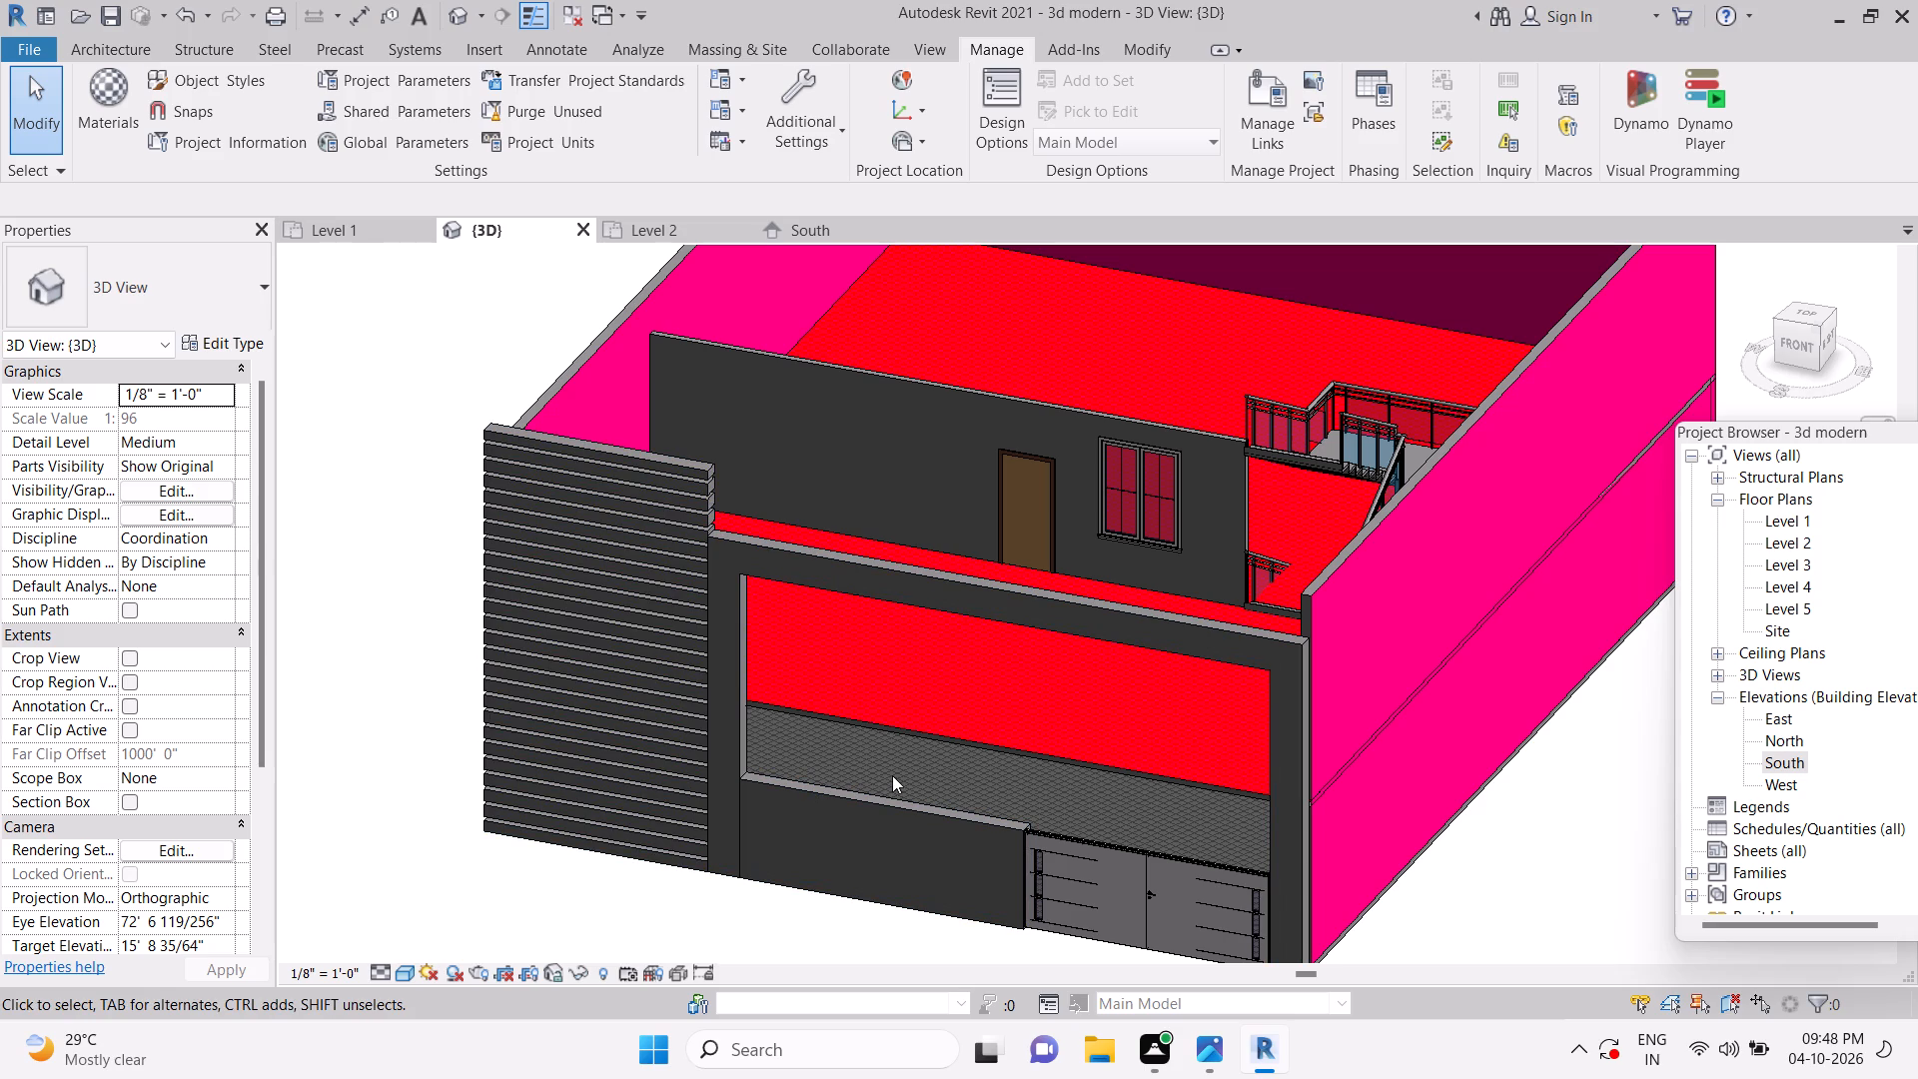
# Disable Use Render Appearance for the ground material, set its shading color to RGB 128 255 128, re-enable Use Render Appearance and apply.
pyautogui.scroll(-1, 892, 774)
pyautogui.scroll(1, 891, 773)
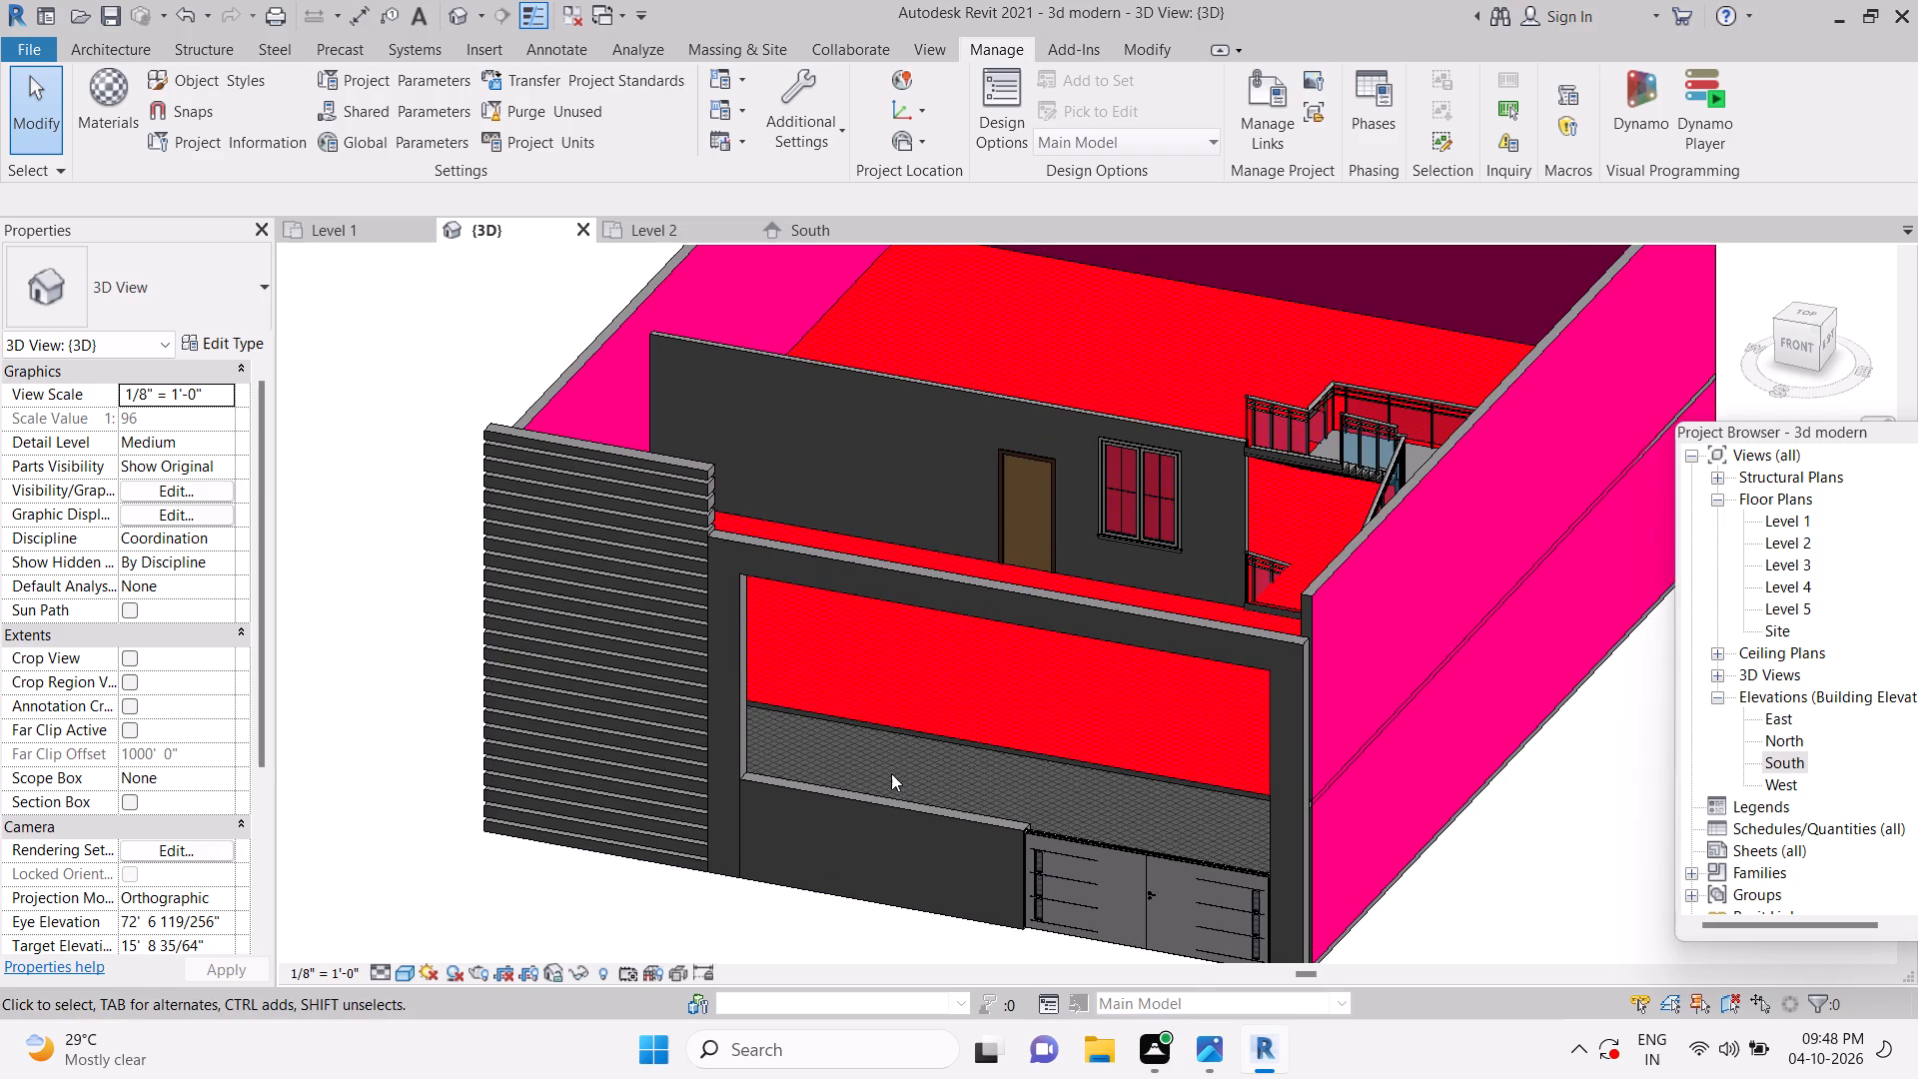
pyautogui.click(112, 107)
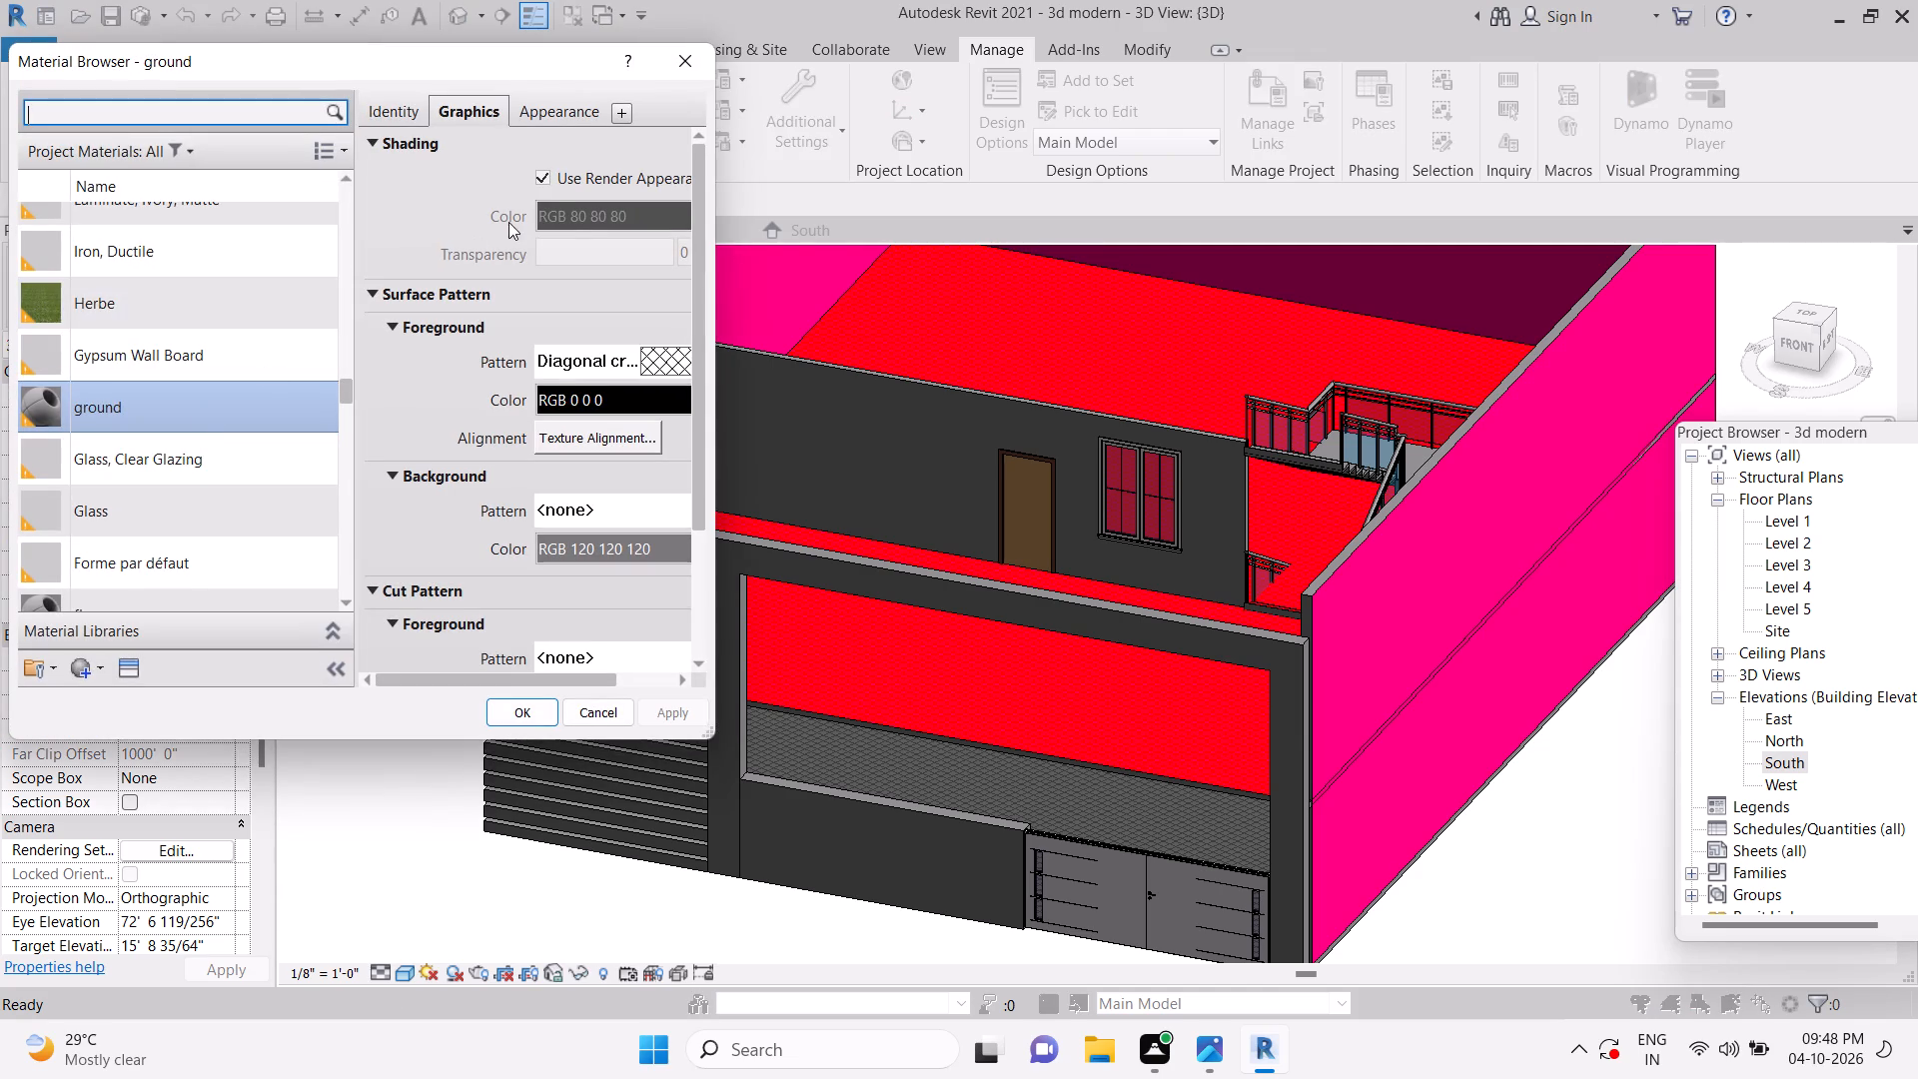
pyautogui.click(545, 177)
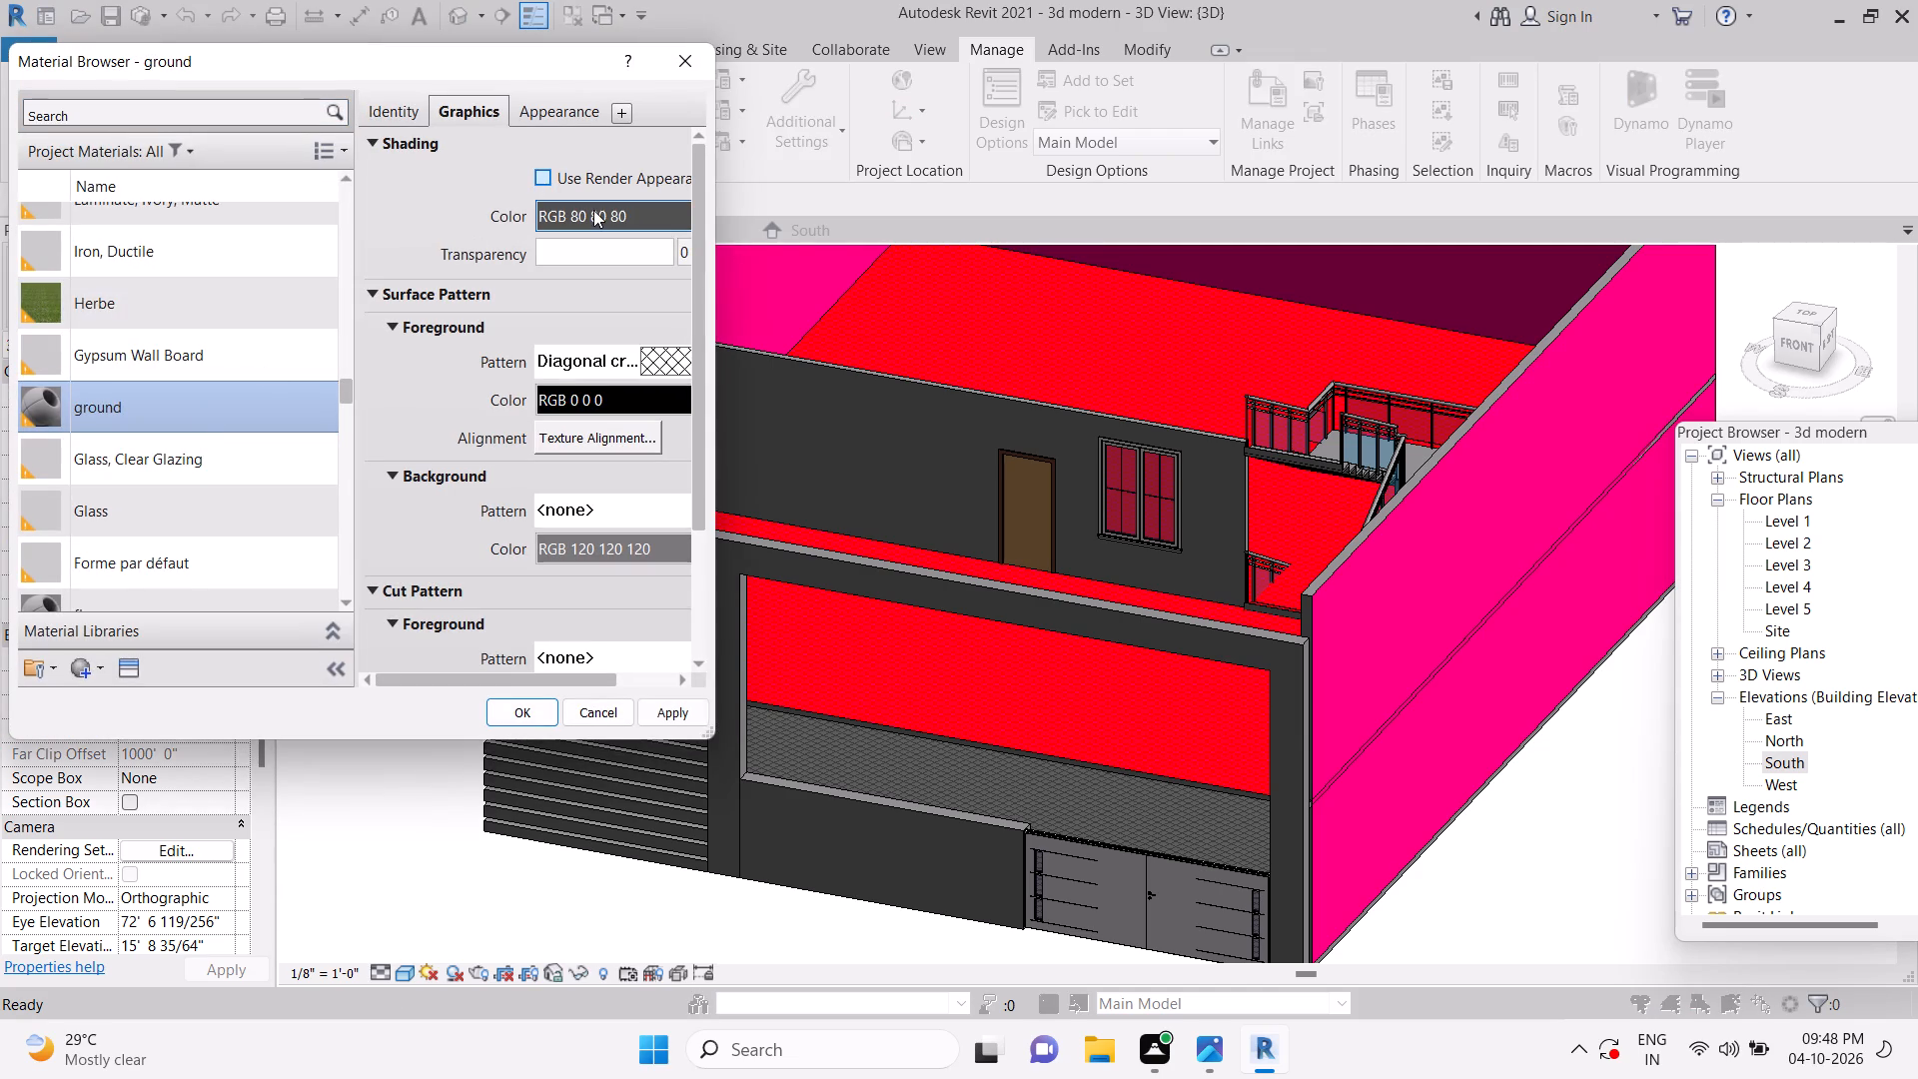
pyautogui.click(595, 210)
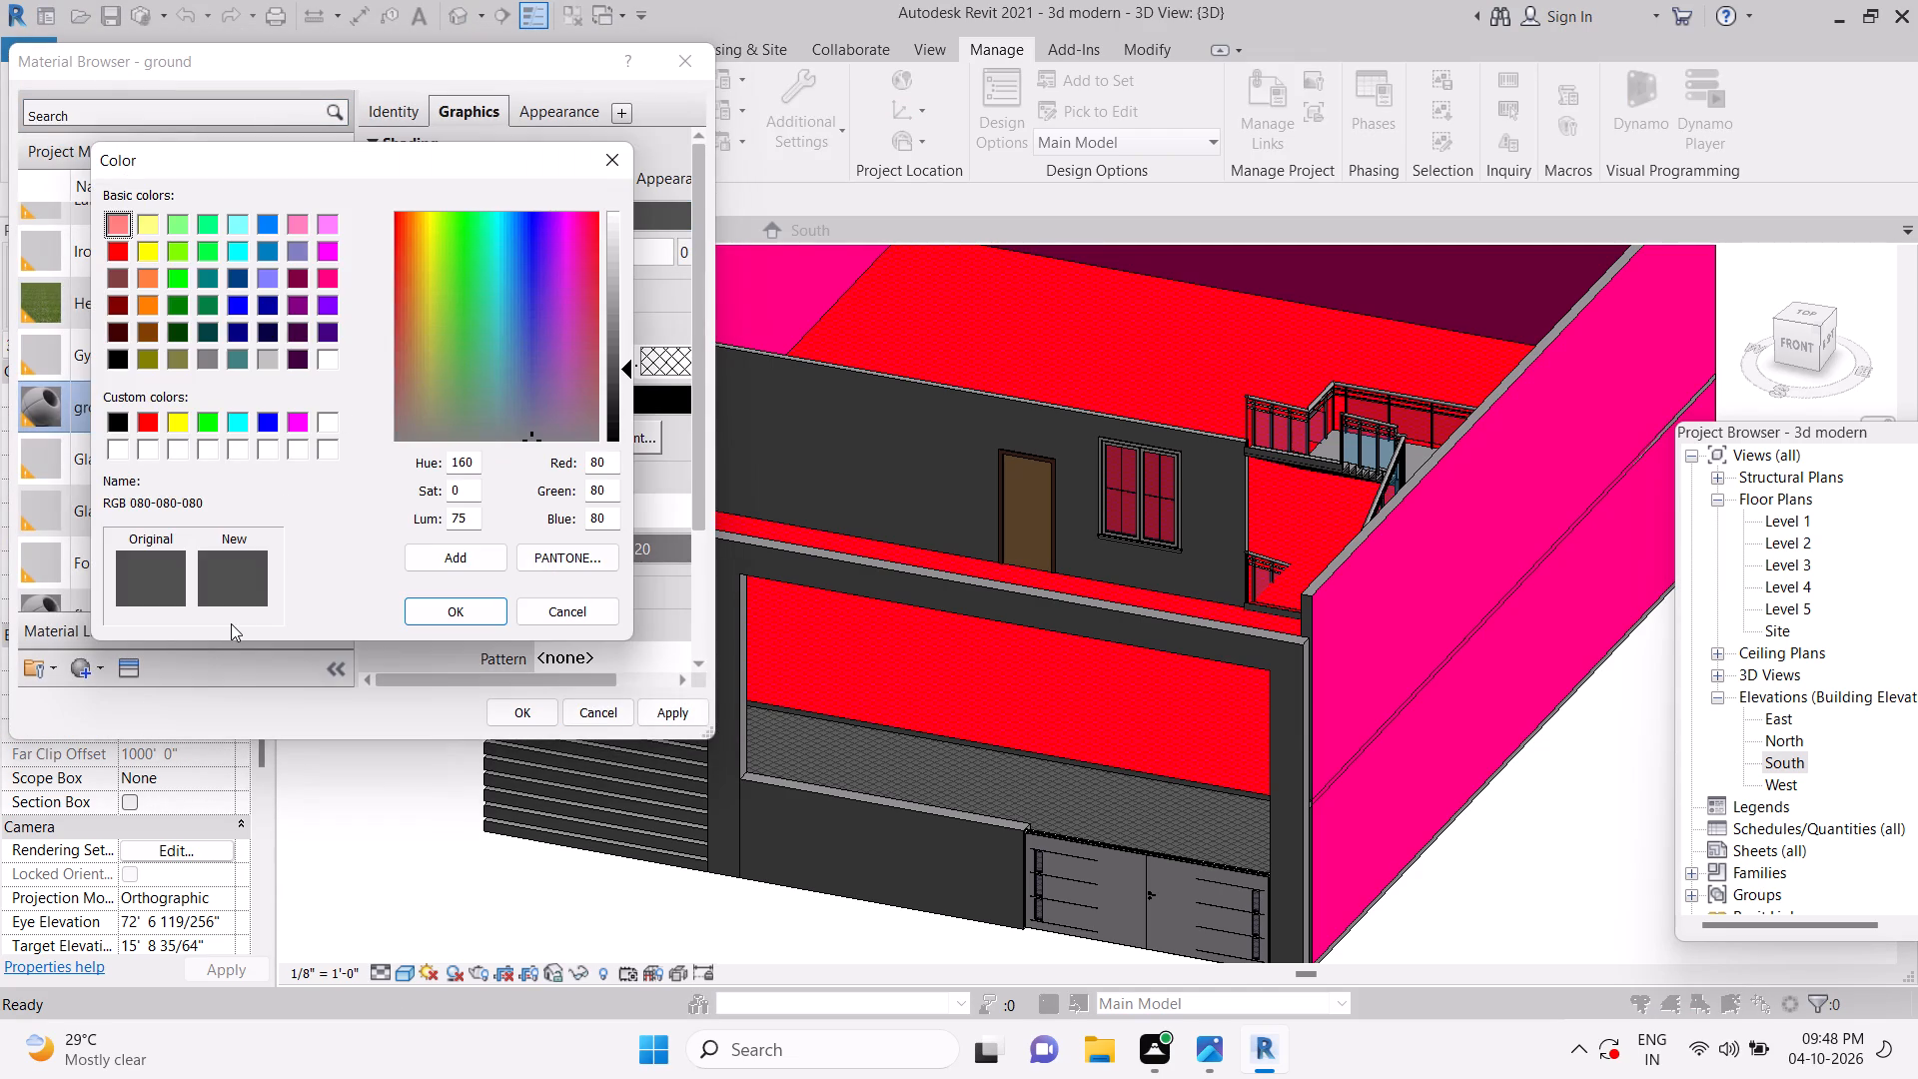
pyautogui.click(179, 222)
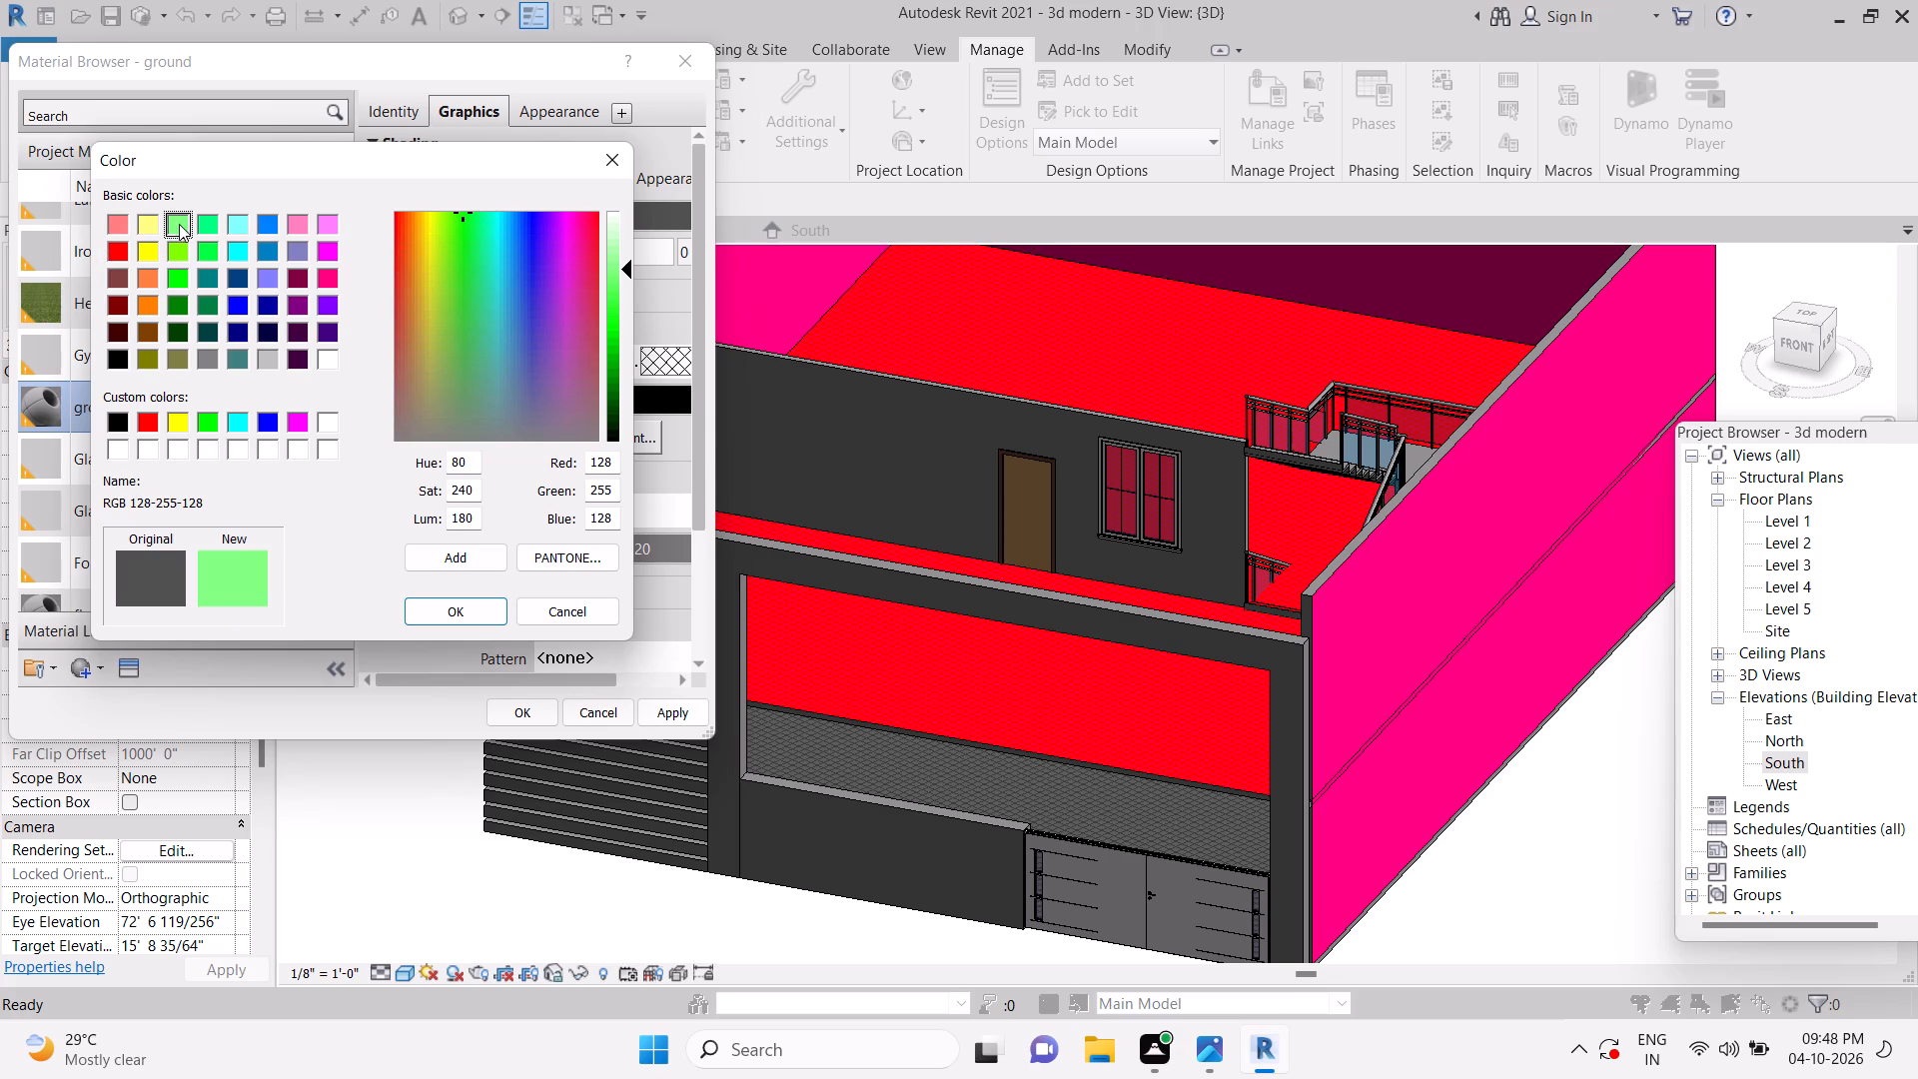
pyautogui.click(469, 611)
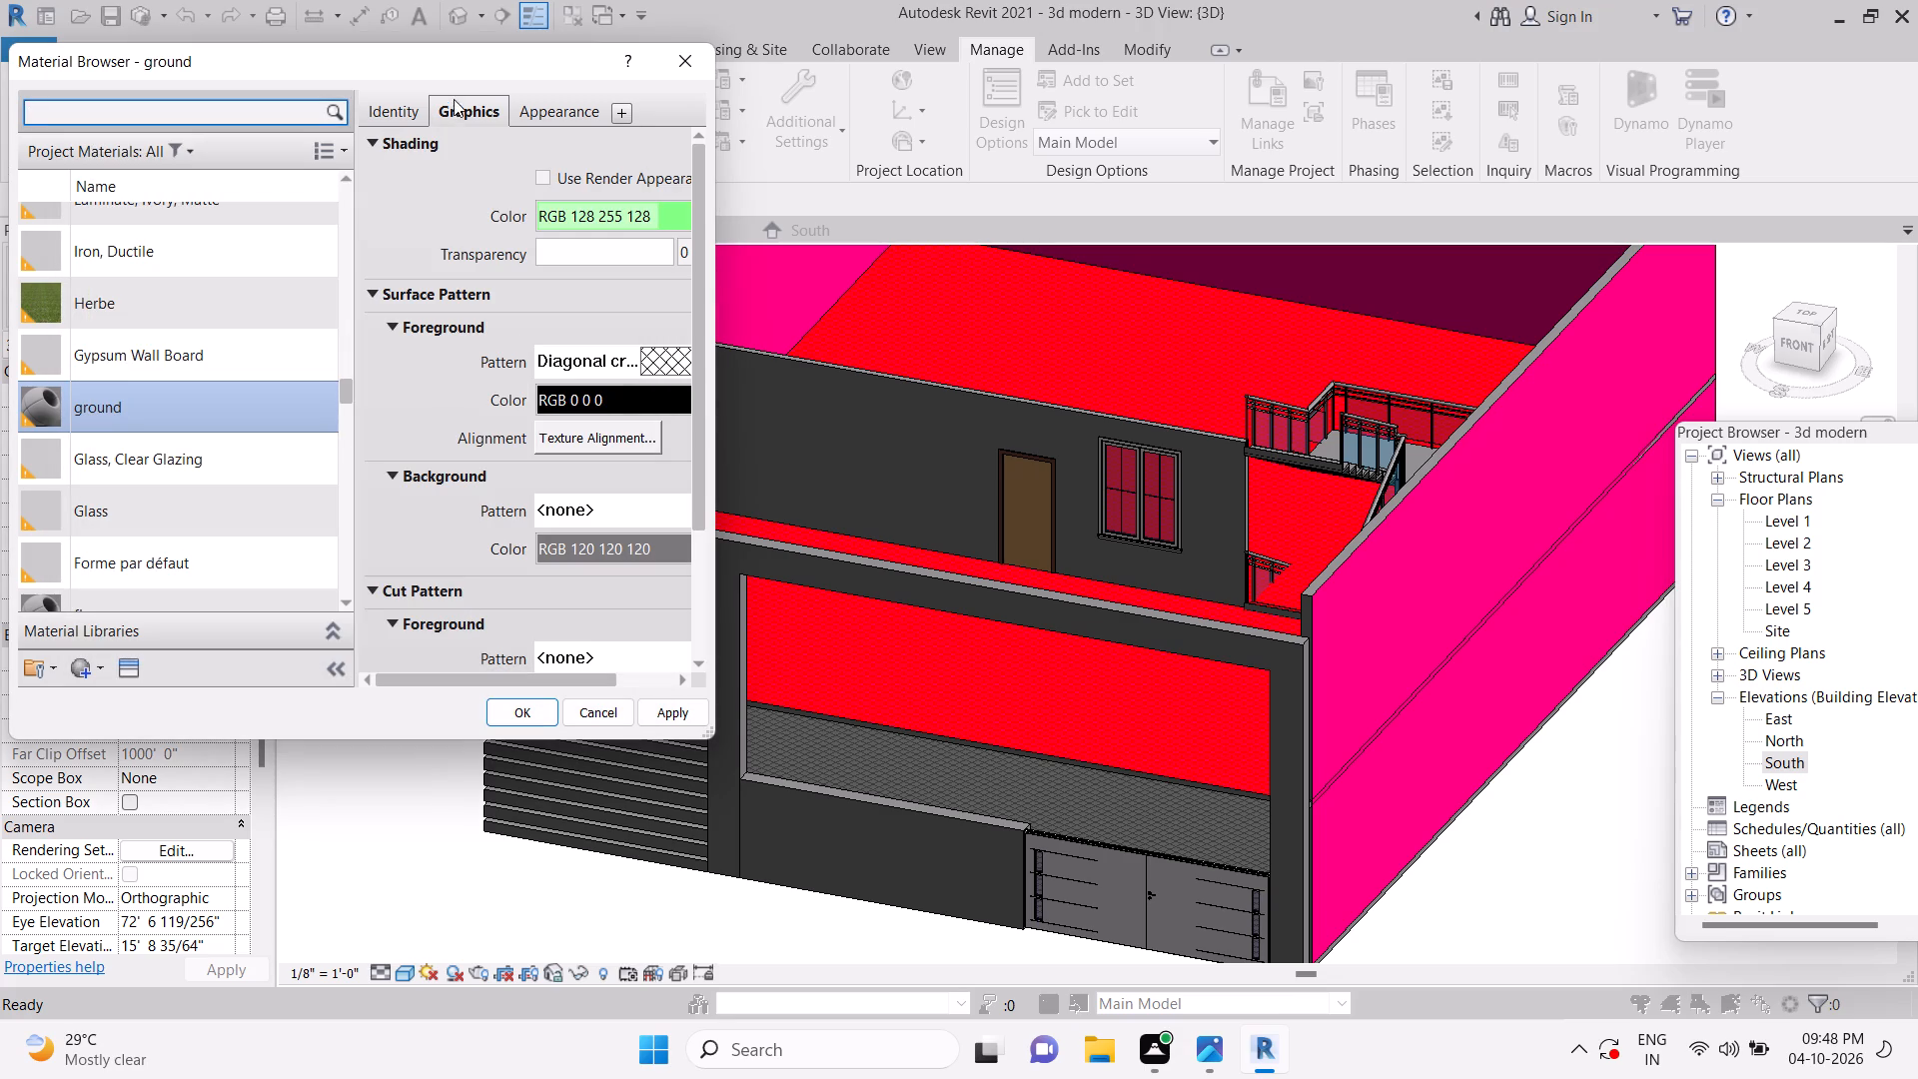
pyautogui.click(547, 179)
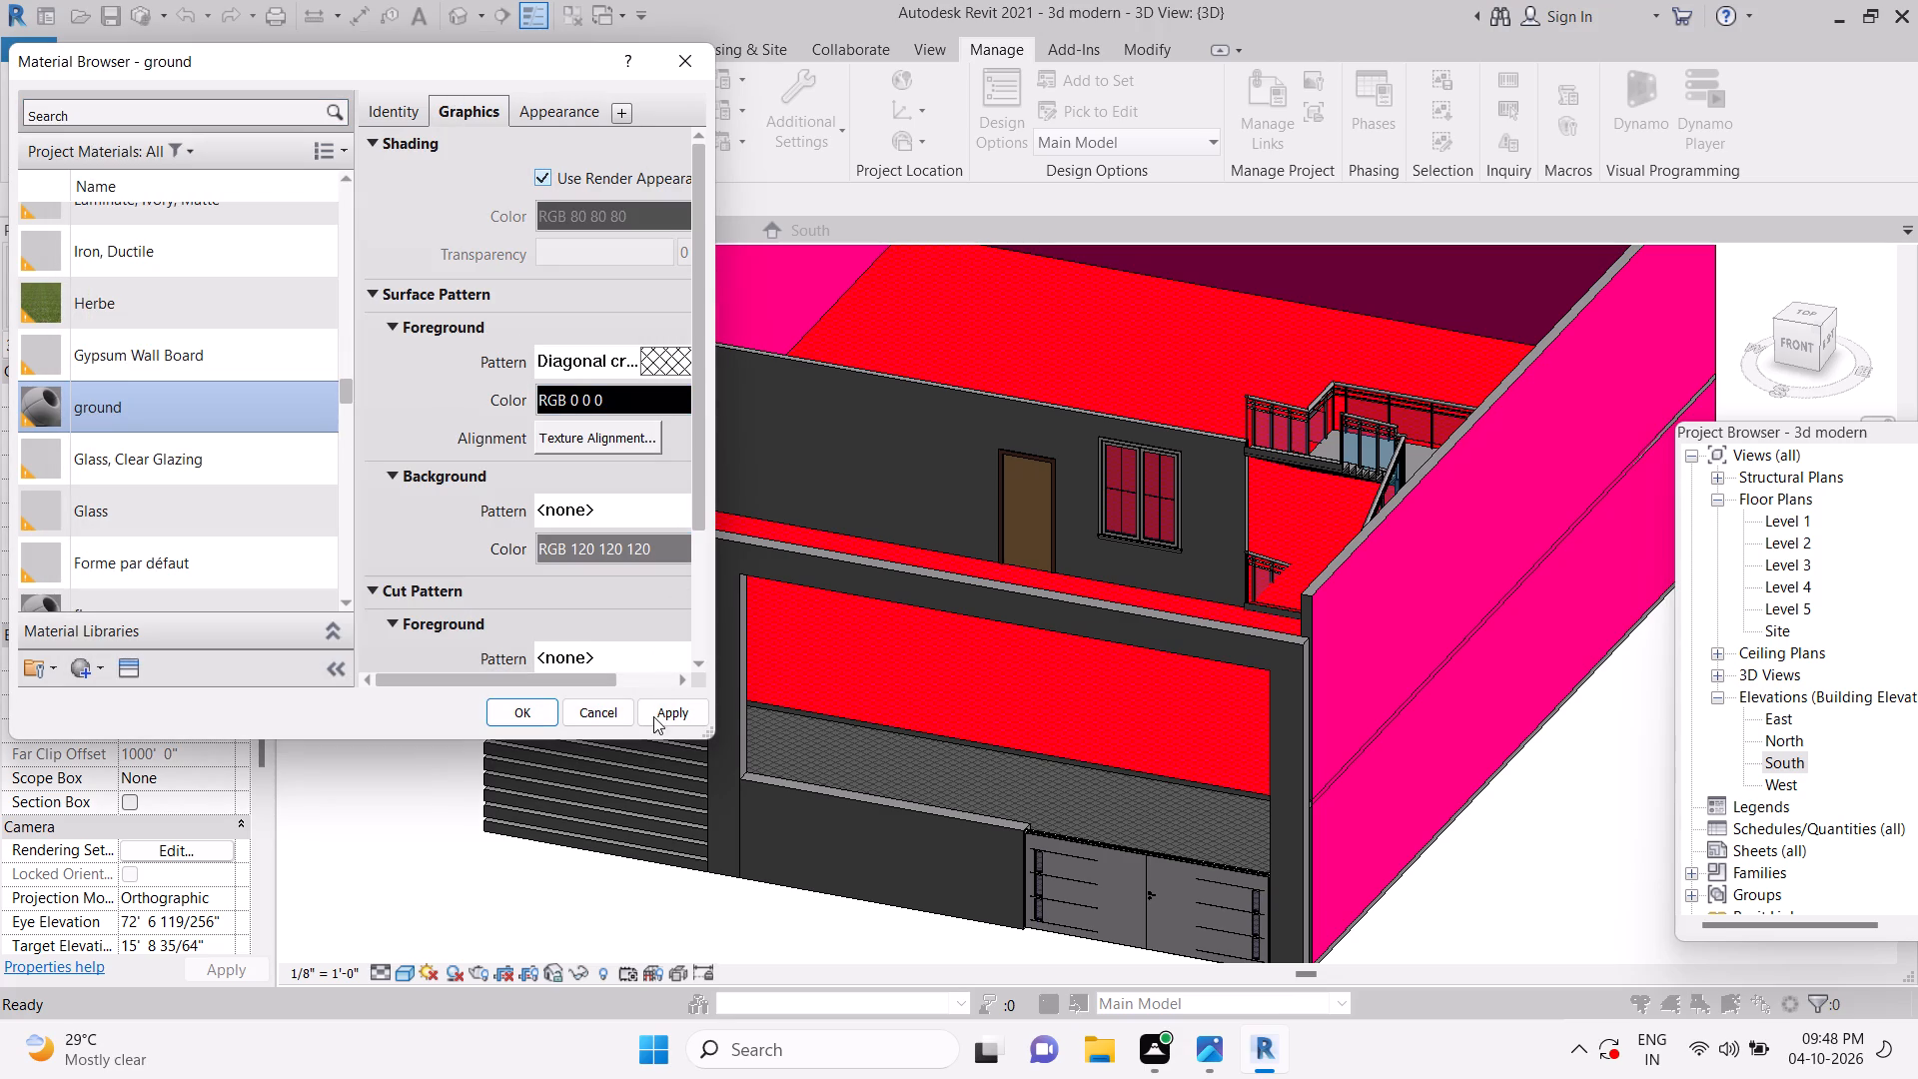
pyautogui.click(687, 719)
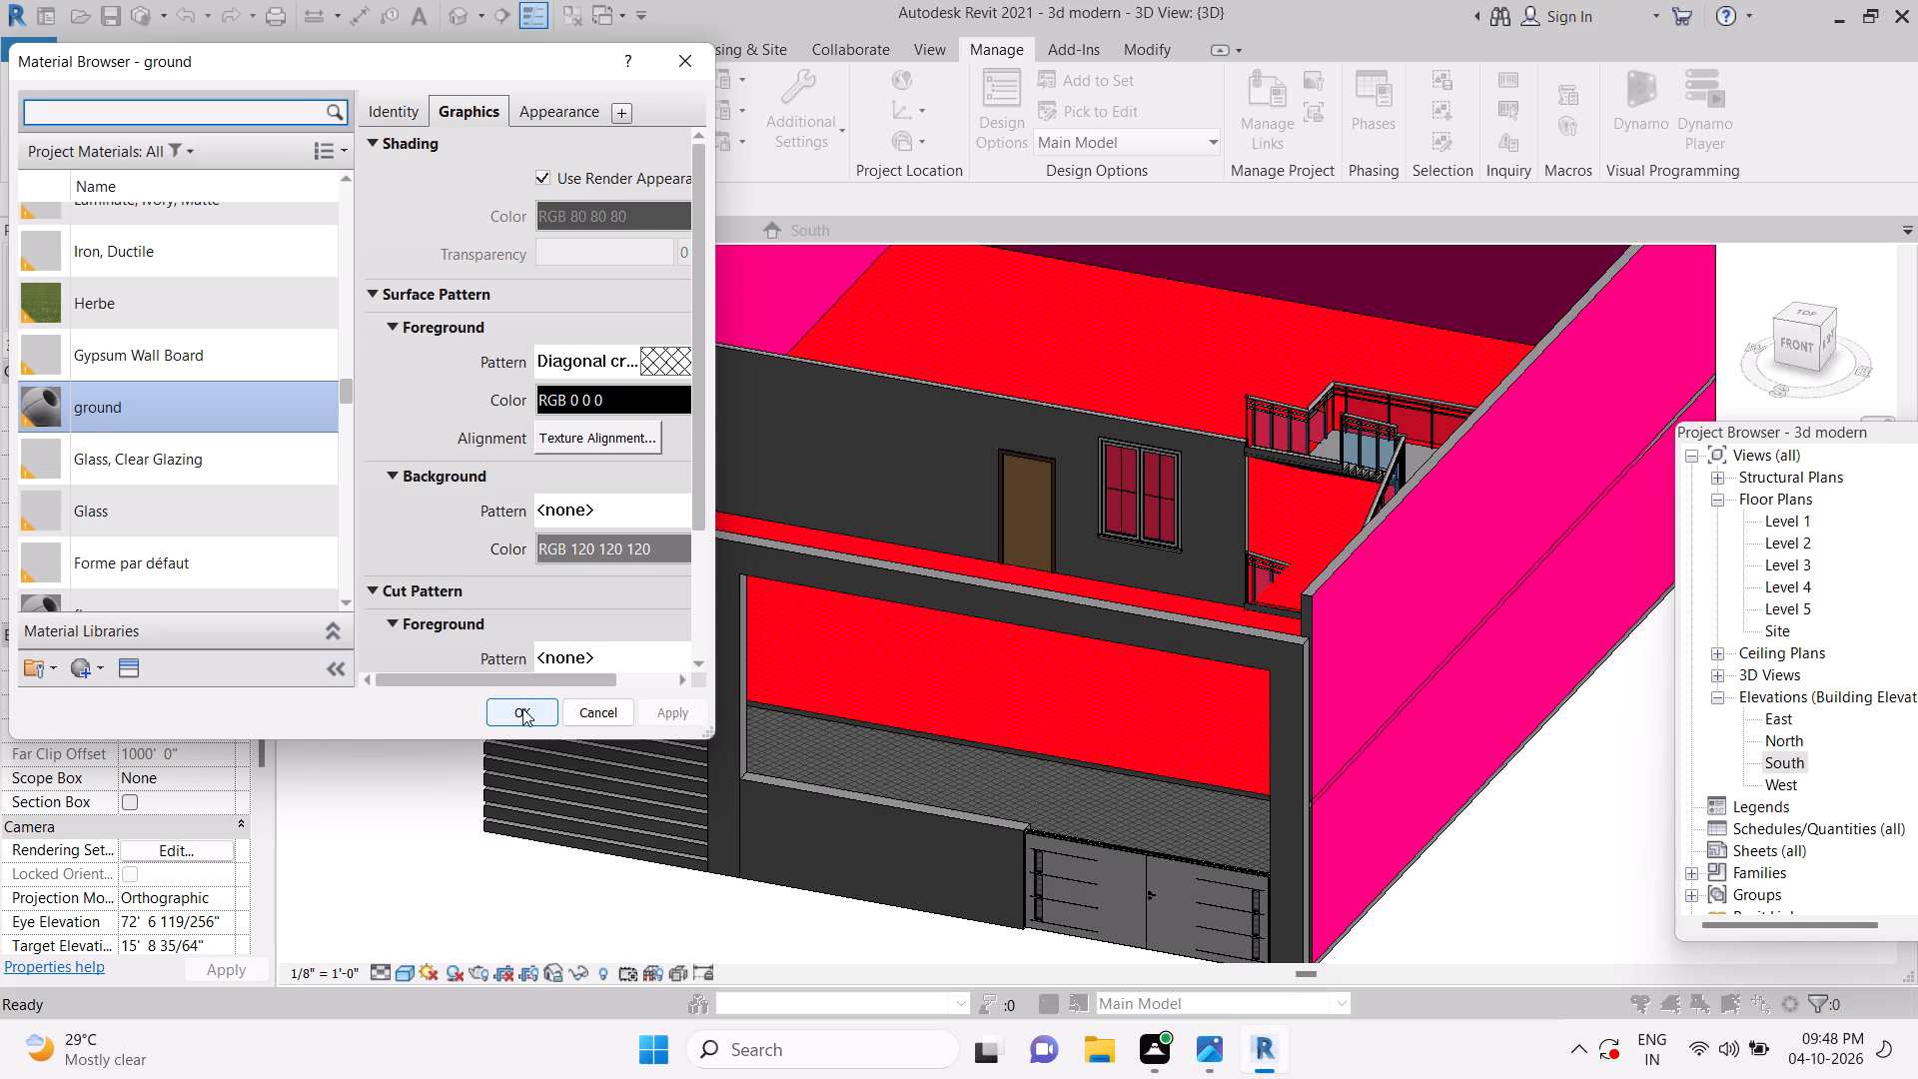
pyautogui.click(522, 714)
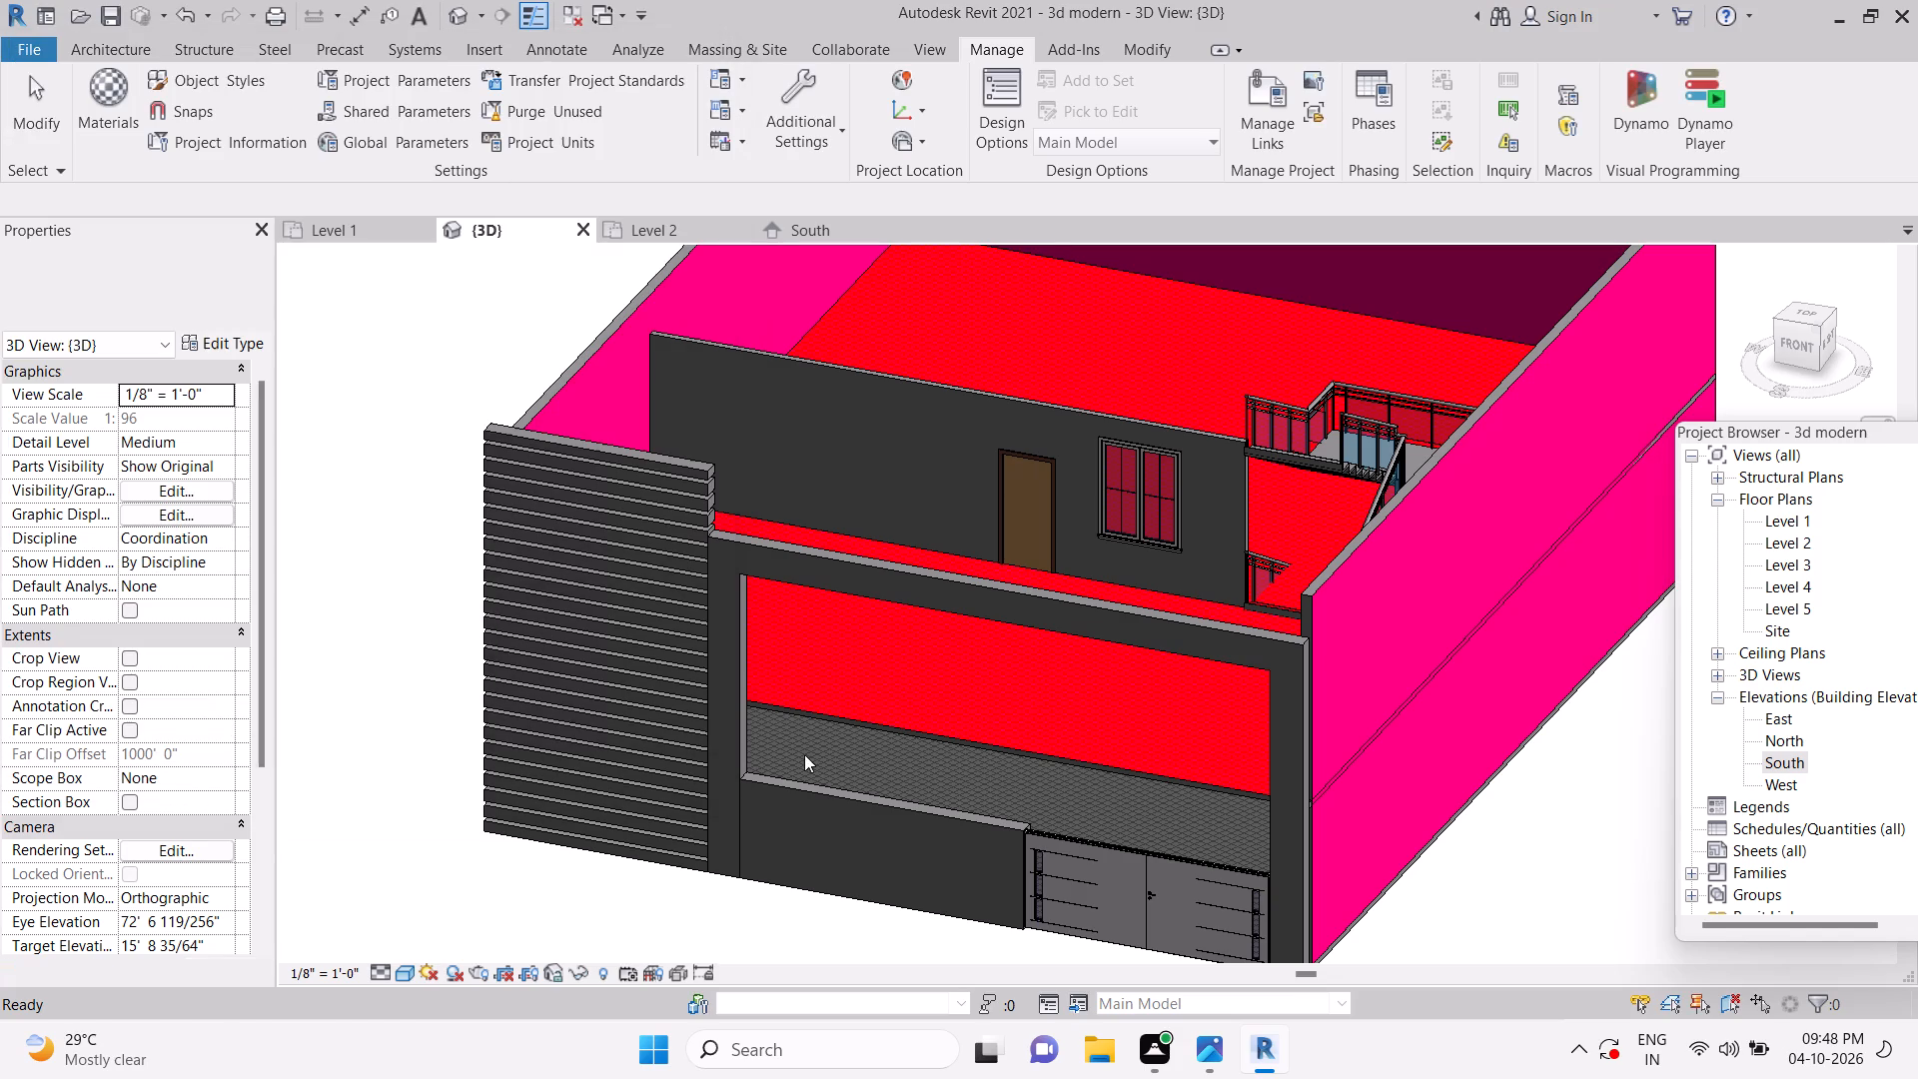
# Examine the painted ground floor surface and its crosshatch pattern up close in the 3D view.
pyautogui.click(828, 754)
pyautogui.scroll(-2, 826, 752)
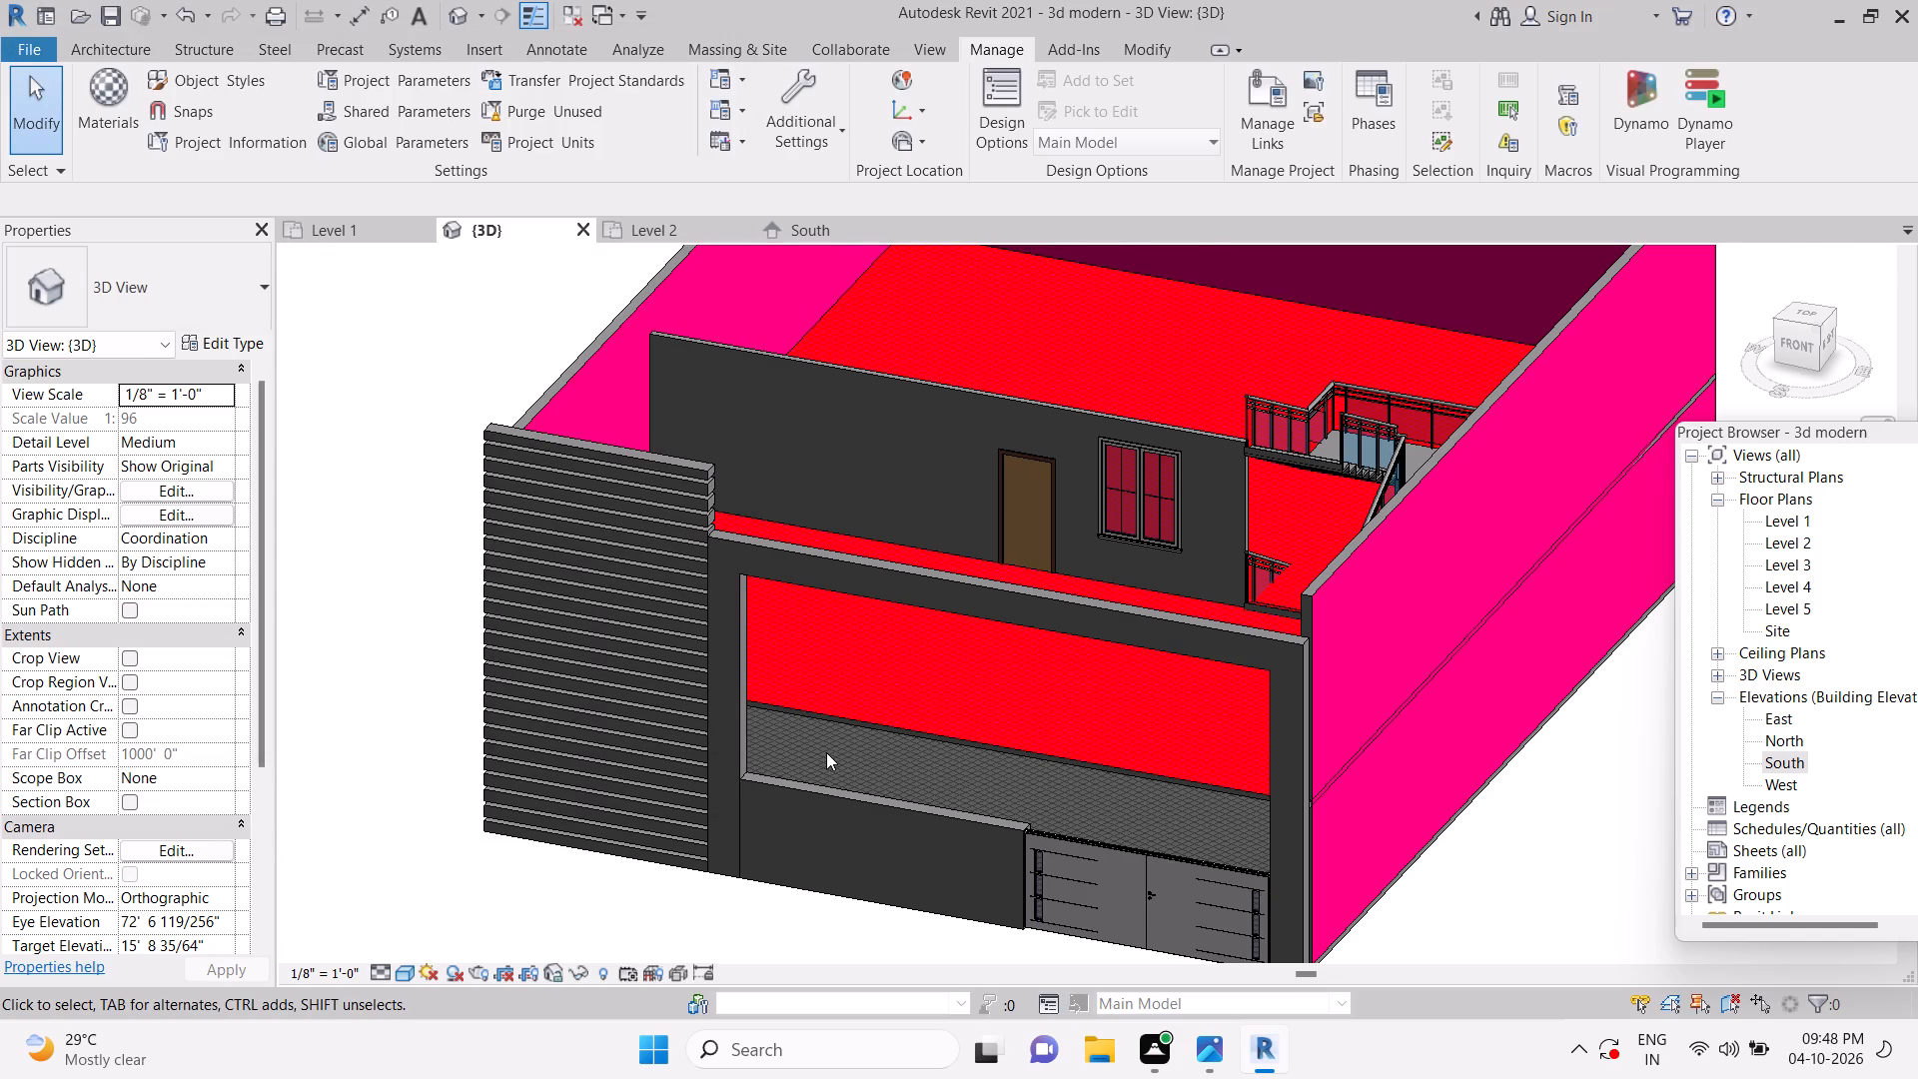
pyautogui.scroll(-2, 826, 752)
pyautogui.scroll(8, 826, 752)
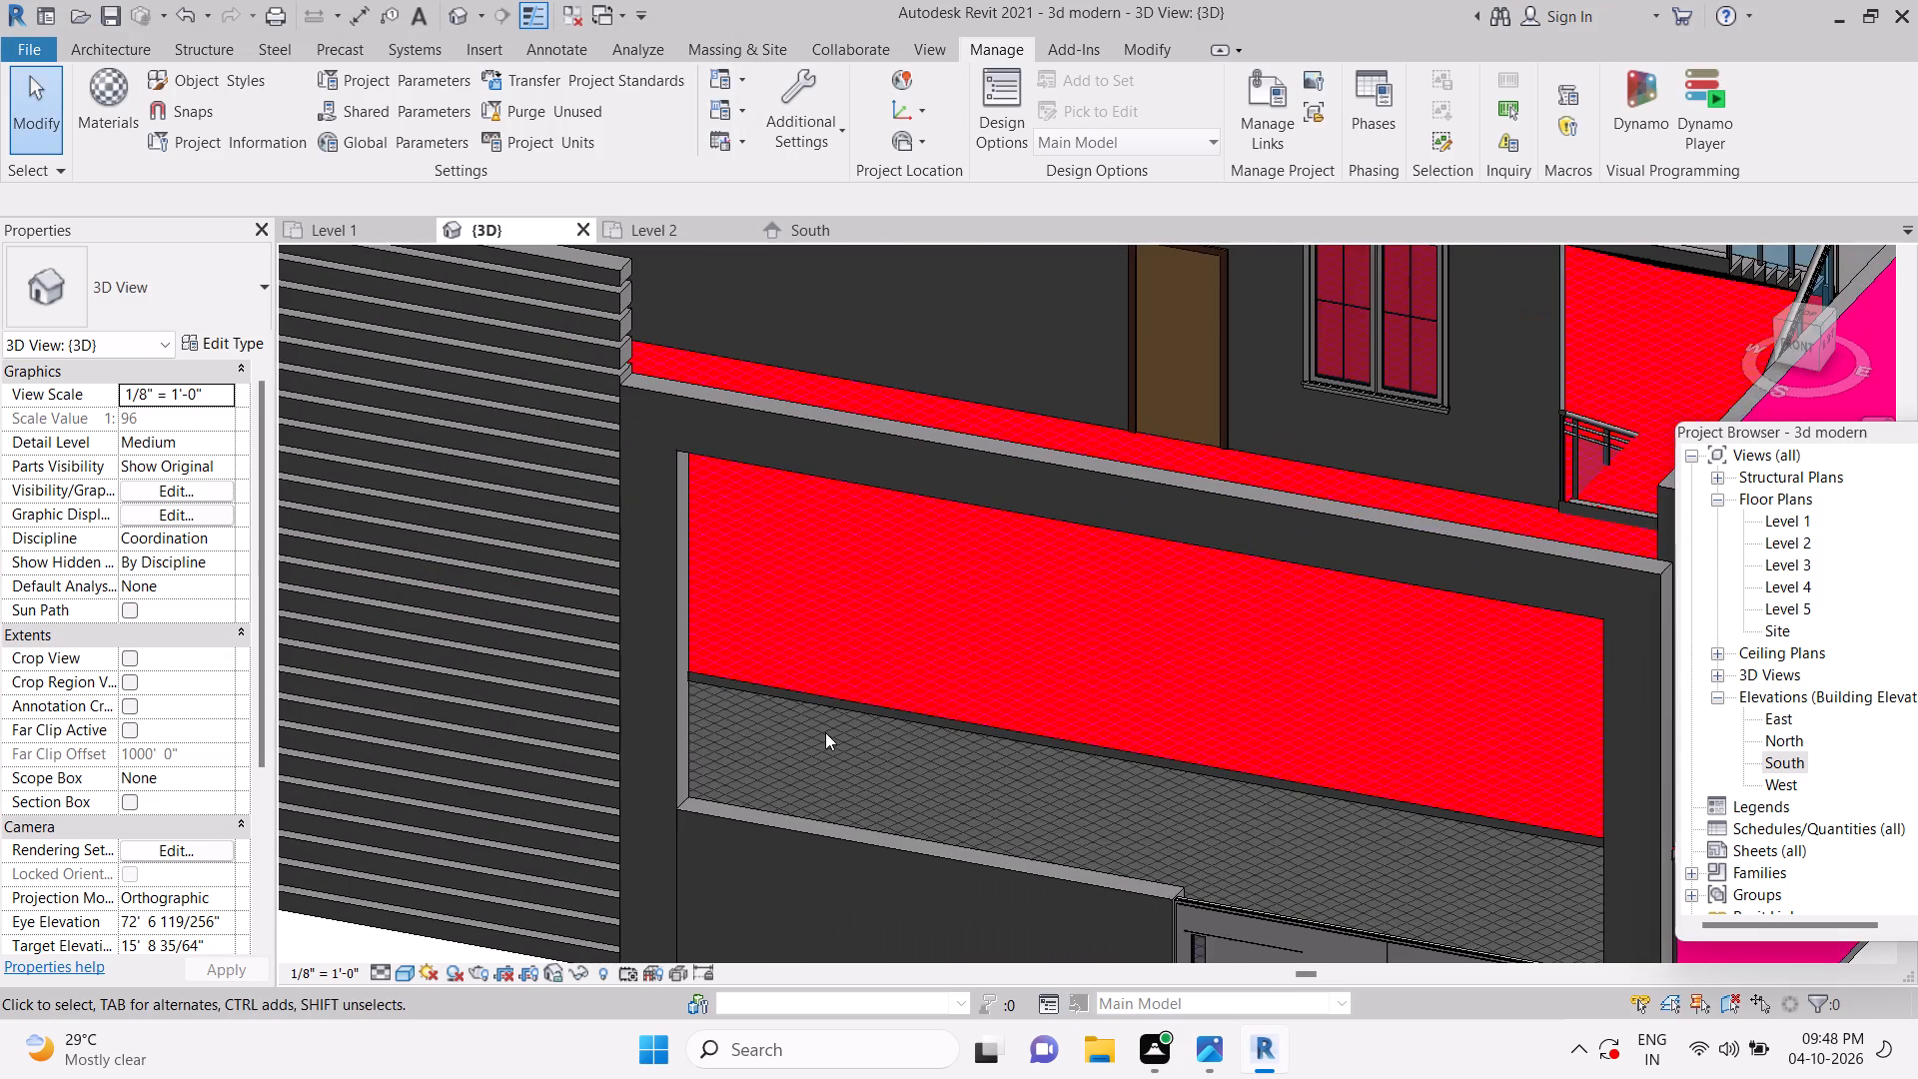
pyautogui.scroll(6, 825, 732)
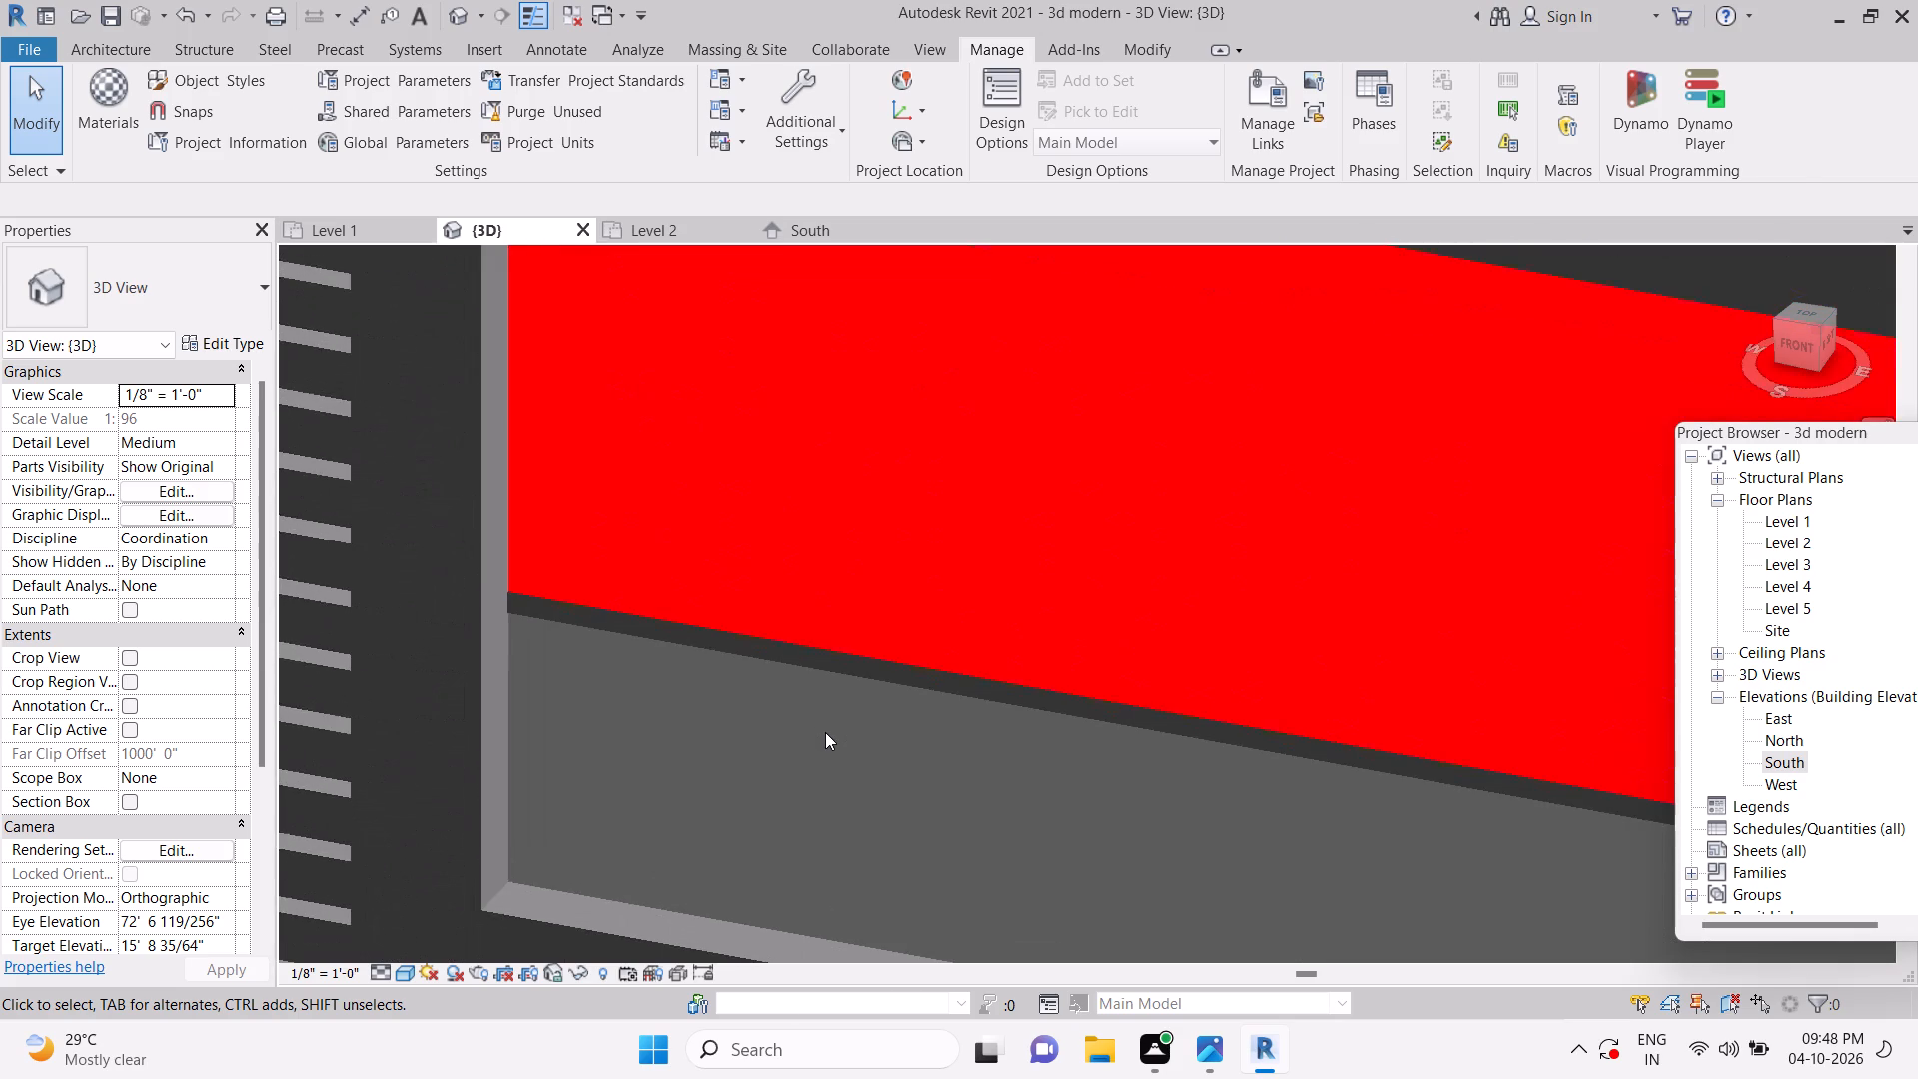
pyautogui.scroll(3, 825, 732)
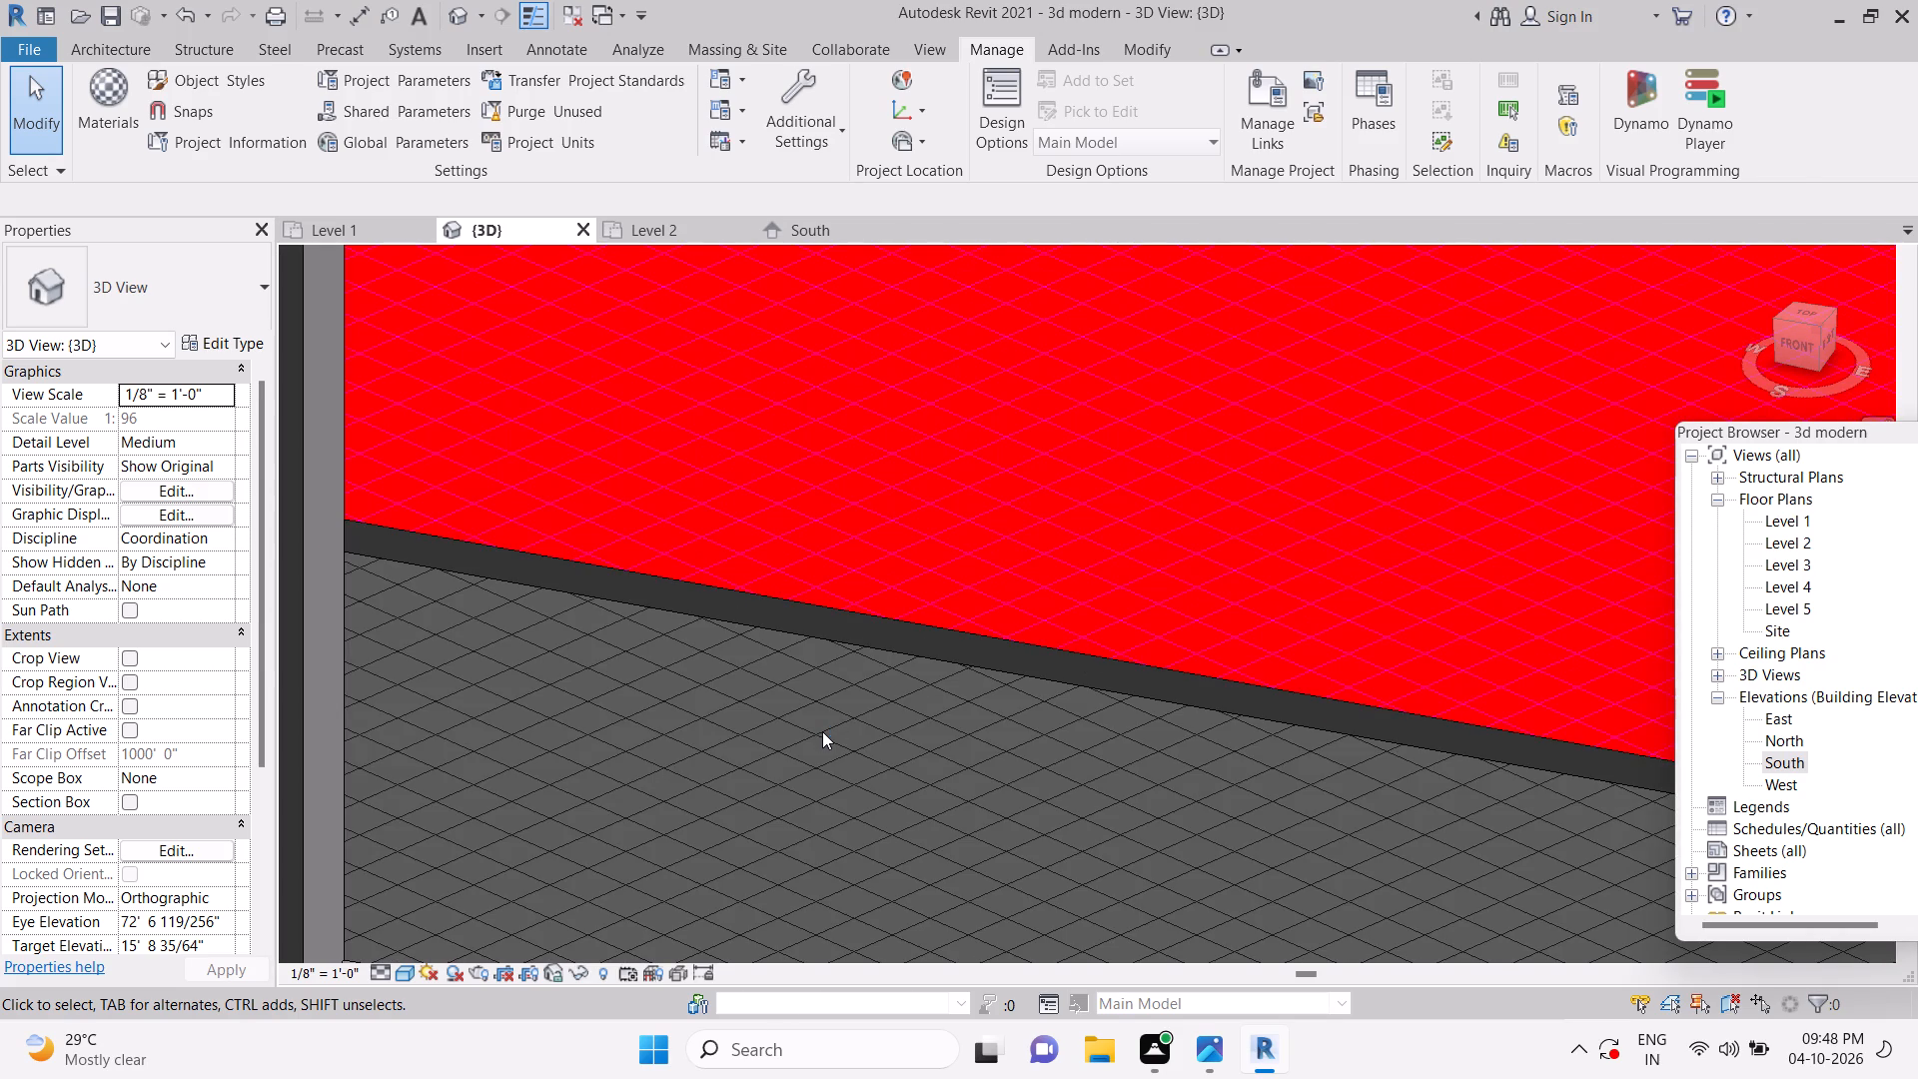
pyautogui.click(759, 750)
# Reapply the ground material to the lowest floor's top face with the Paint command, dismissing the notification card.
pyautogui.write('pt')
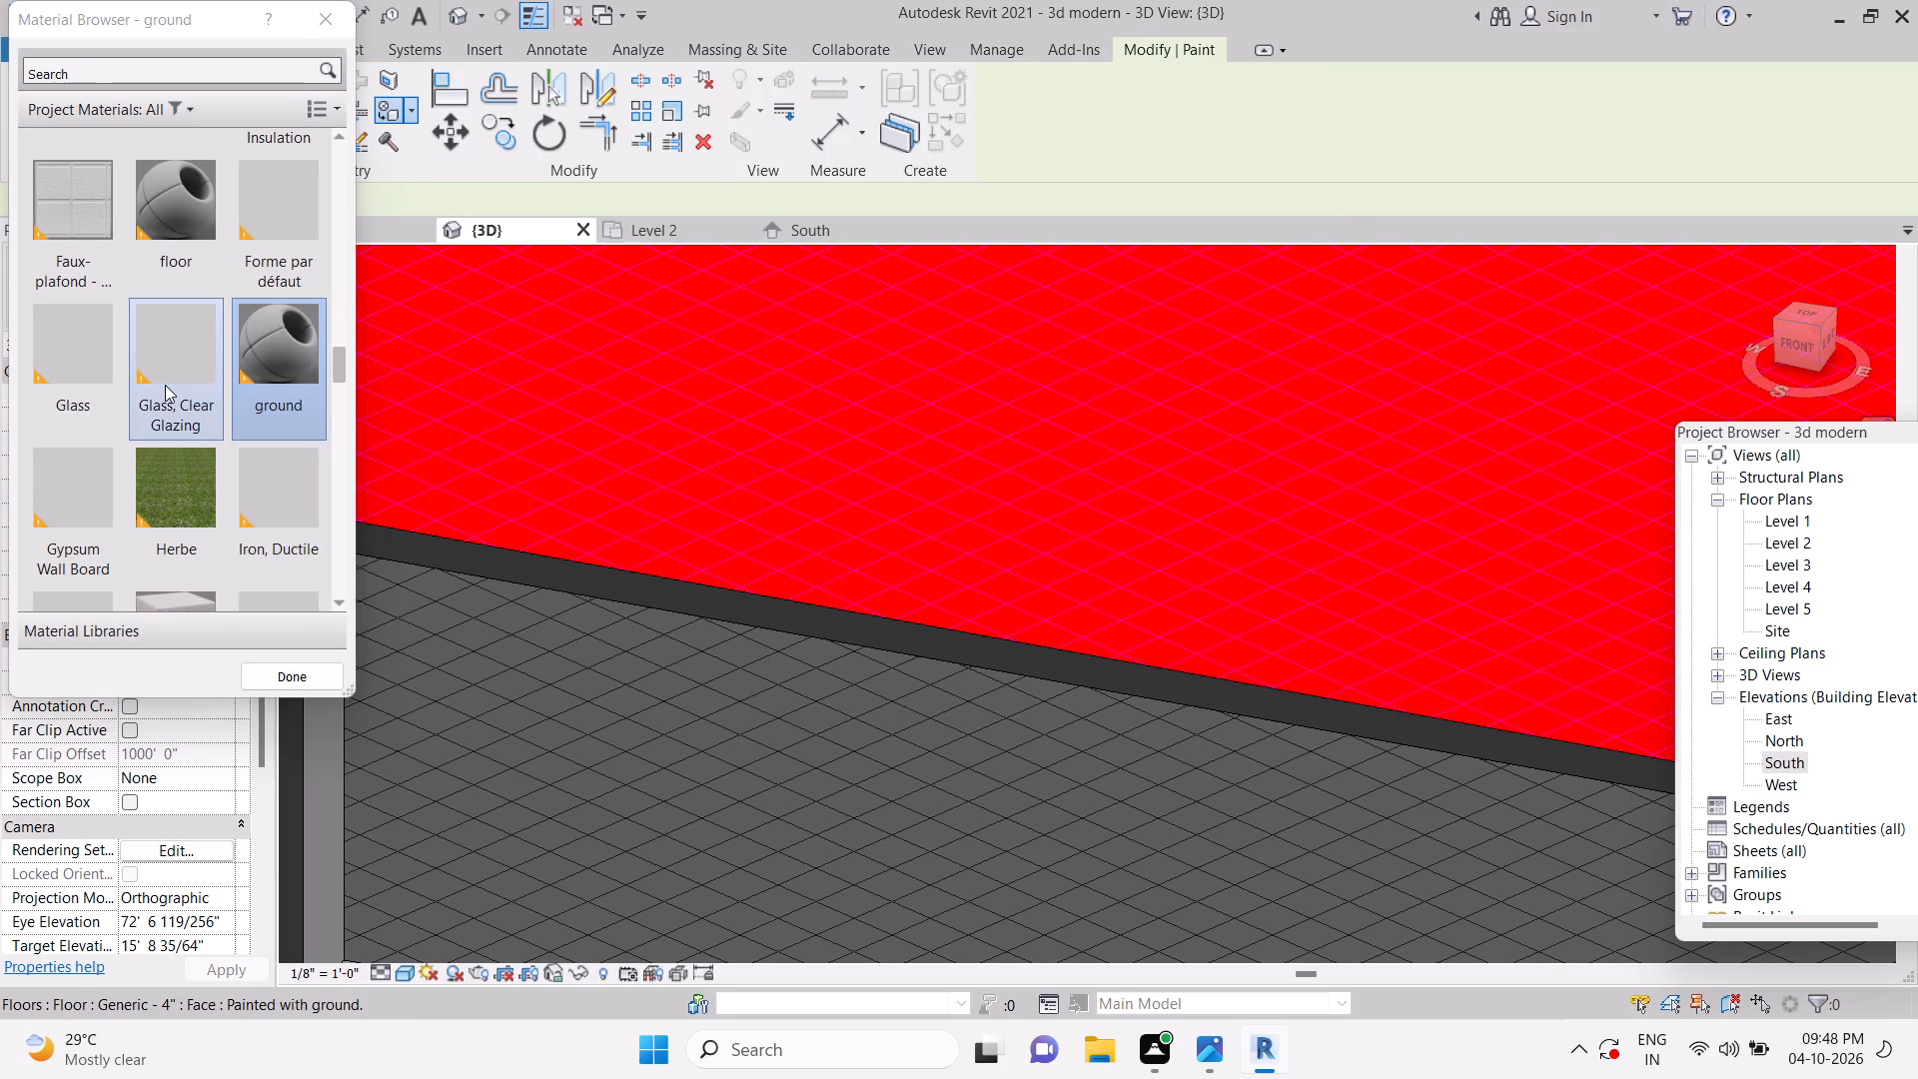
pyautogui.click(261, 374)
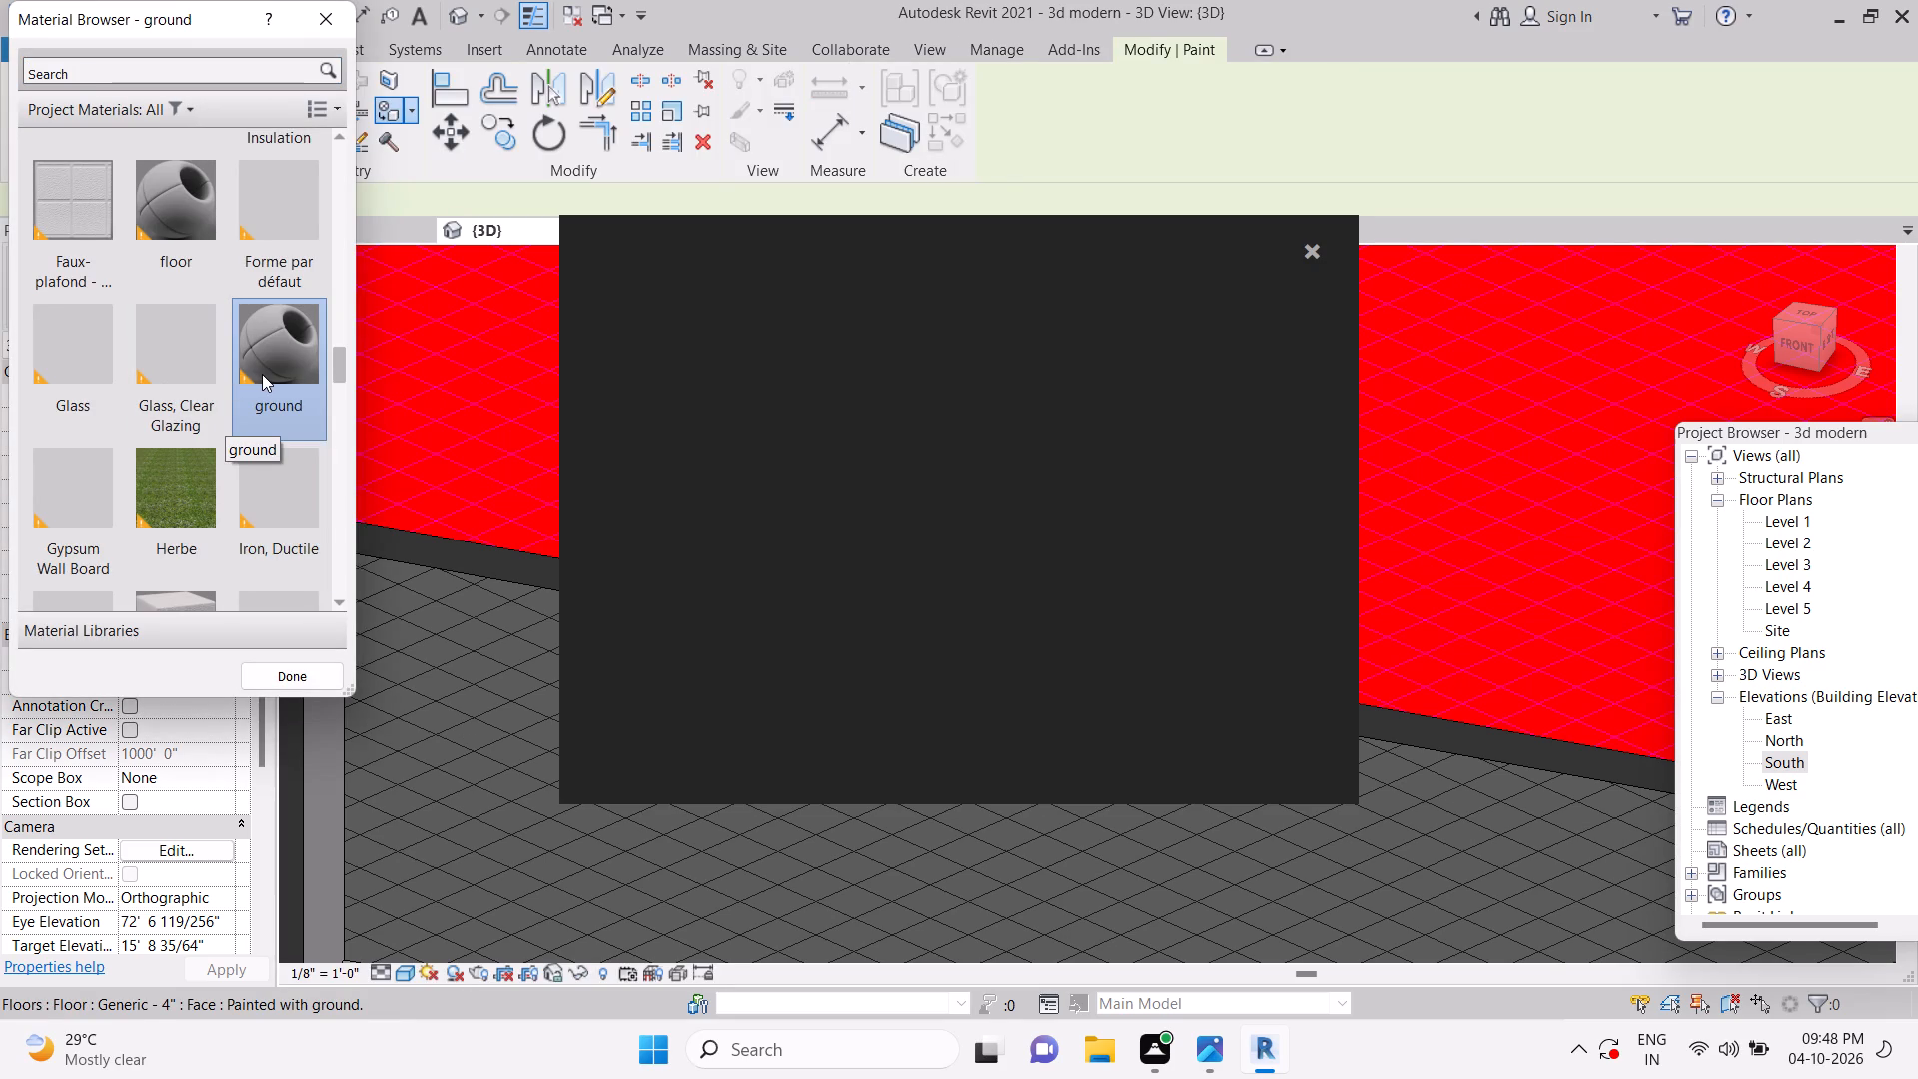
pyautogui.click(1316, 261)
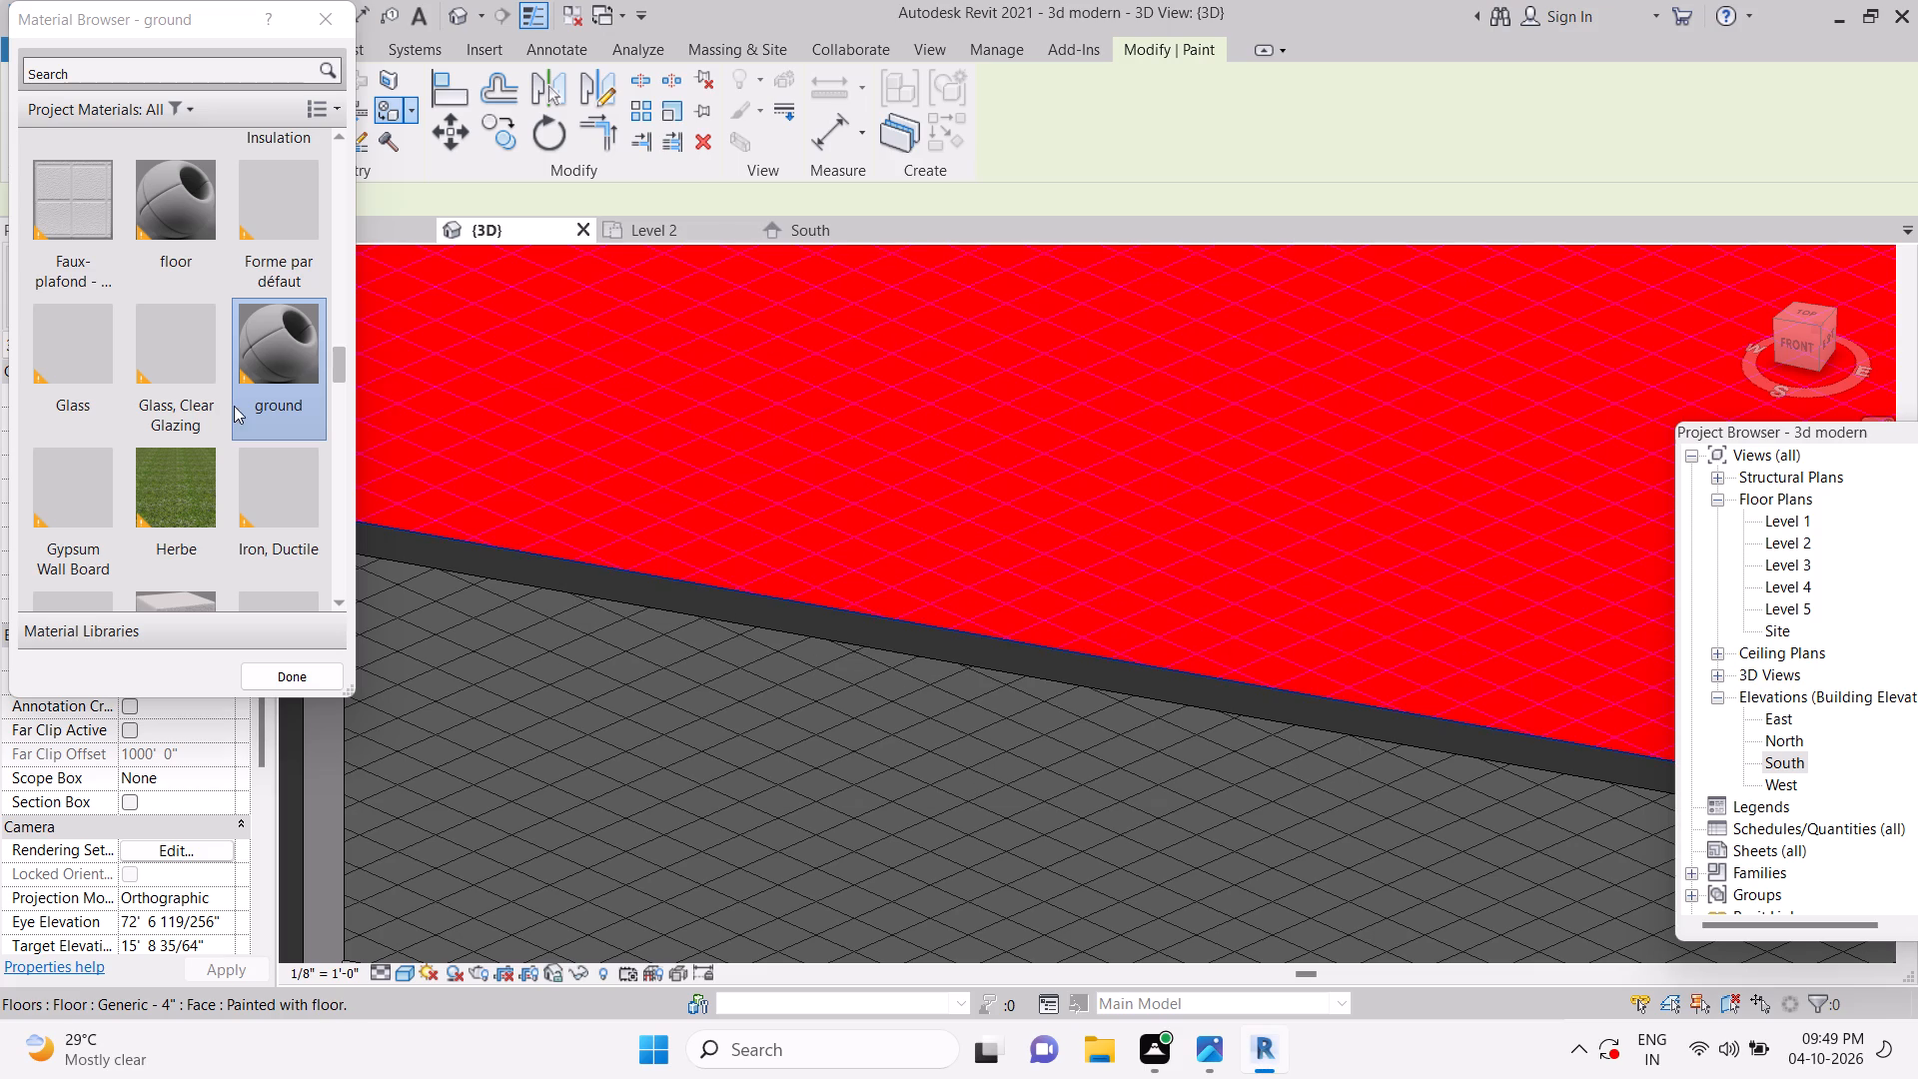
pyautogui.click(274, 377)
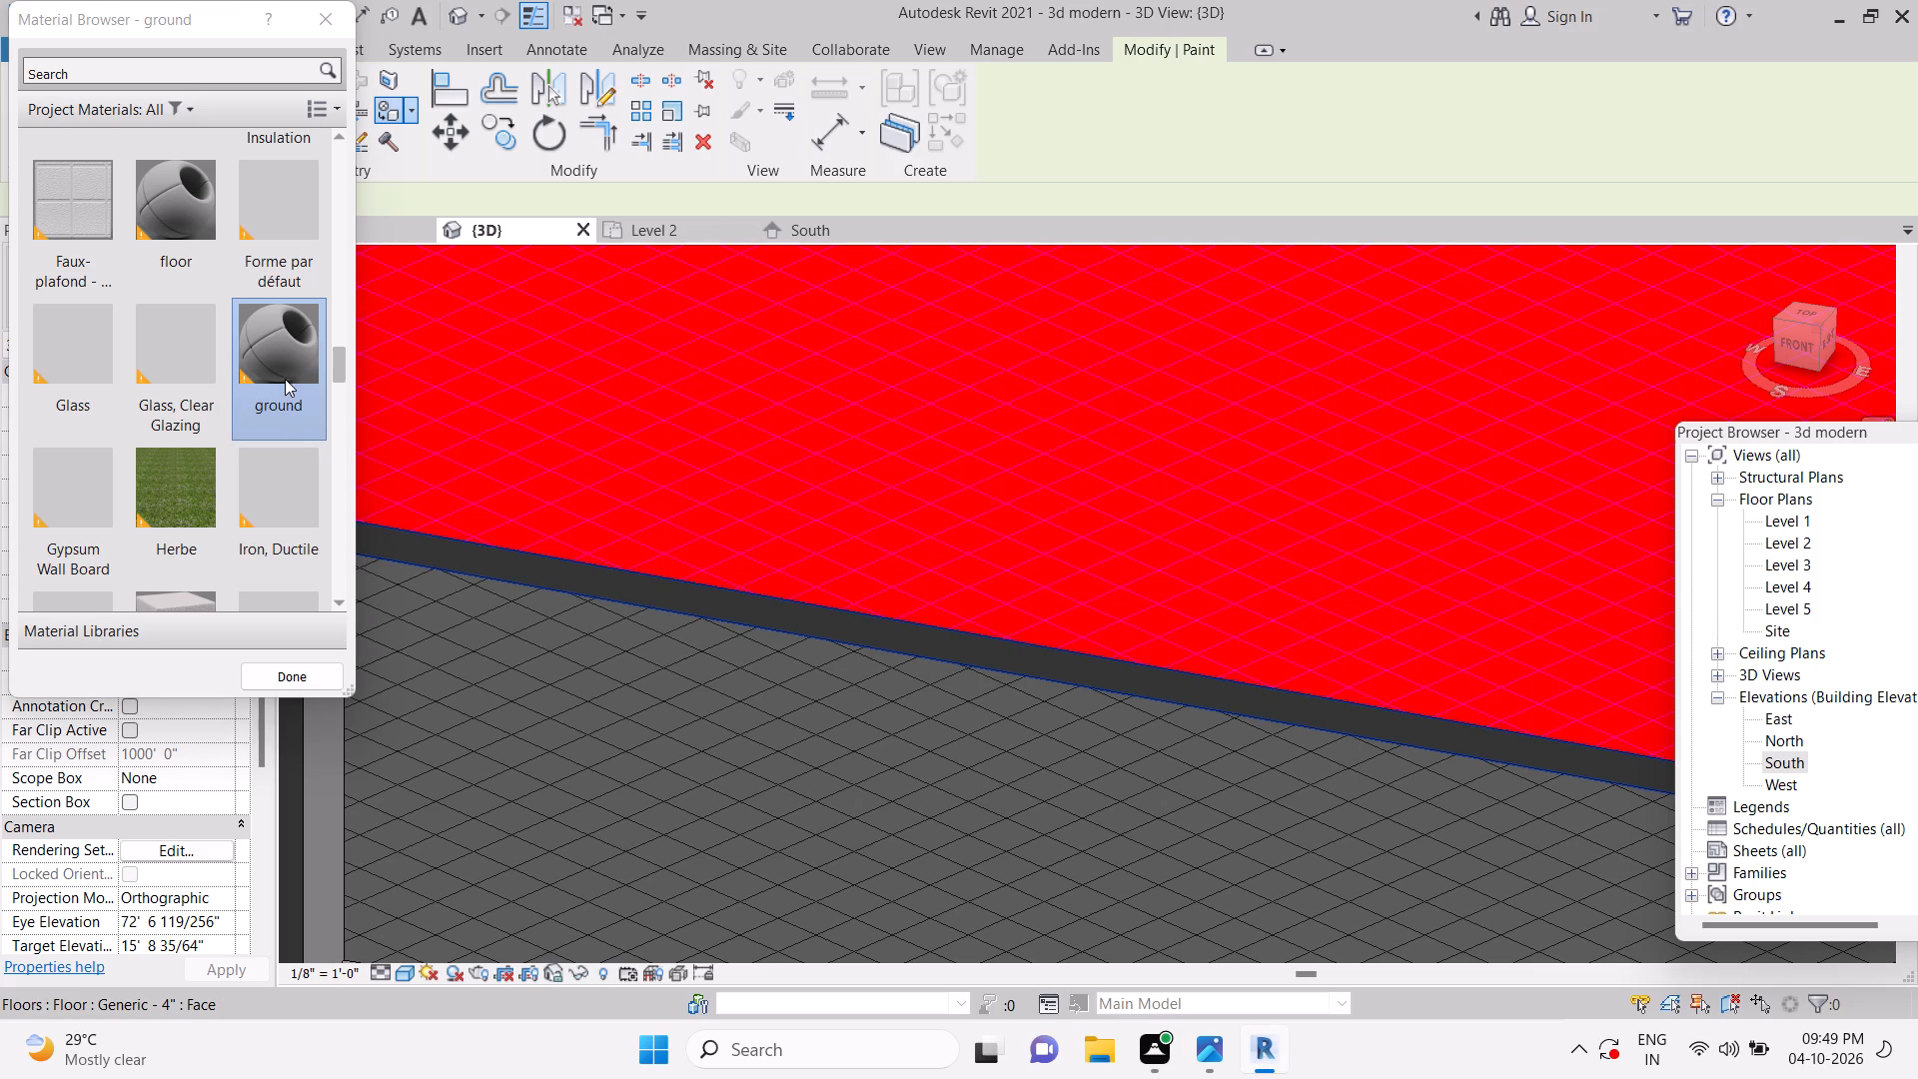
pyautogui.click(285, 378)
pyautogui.click(625, 794)
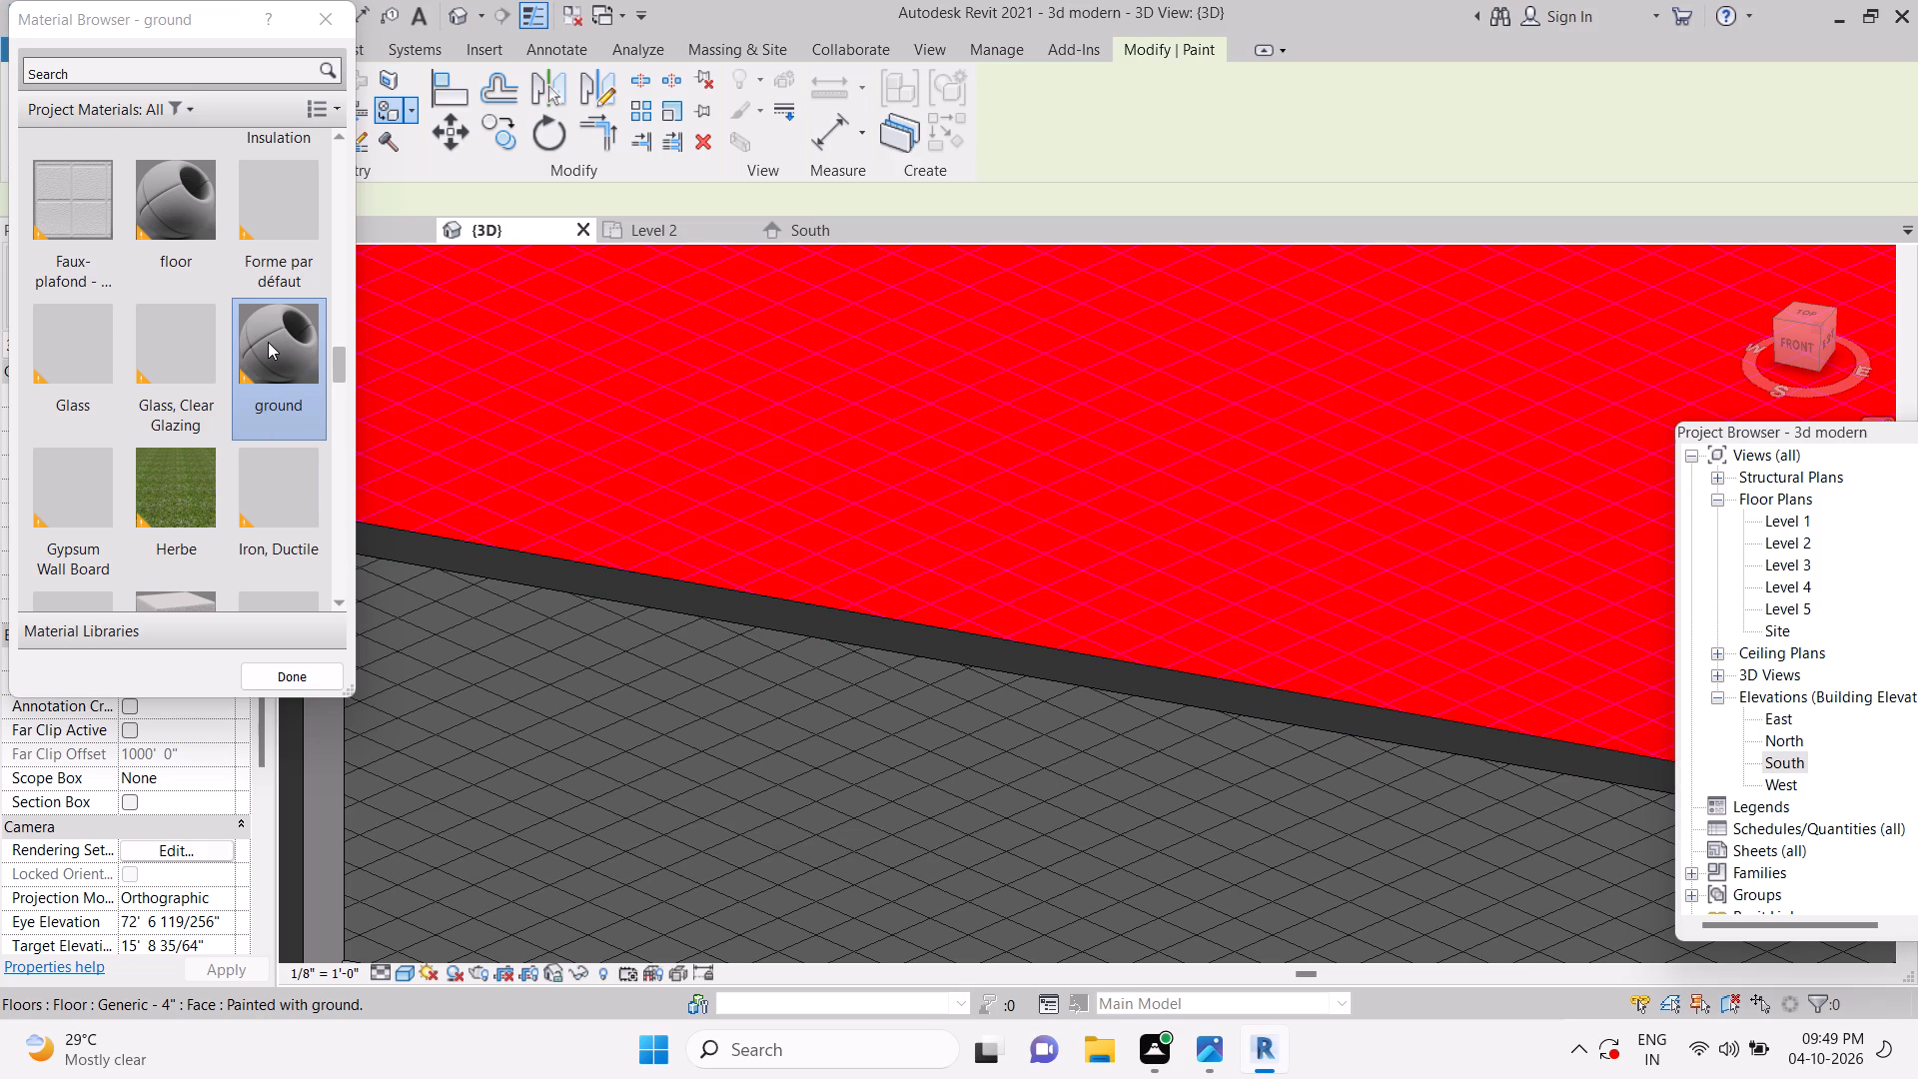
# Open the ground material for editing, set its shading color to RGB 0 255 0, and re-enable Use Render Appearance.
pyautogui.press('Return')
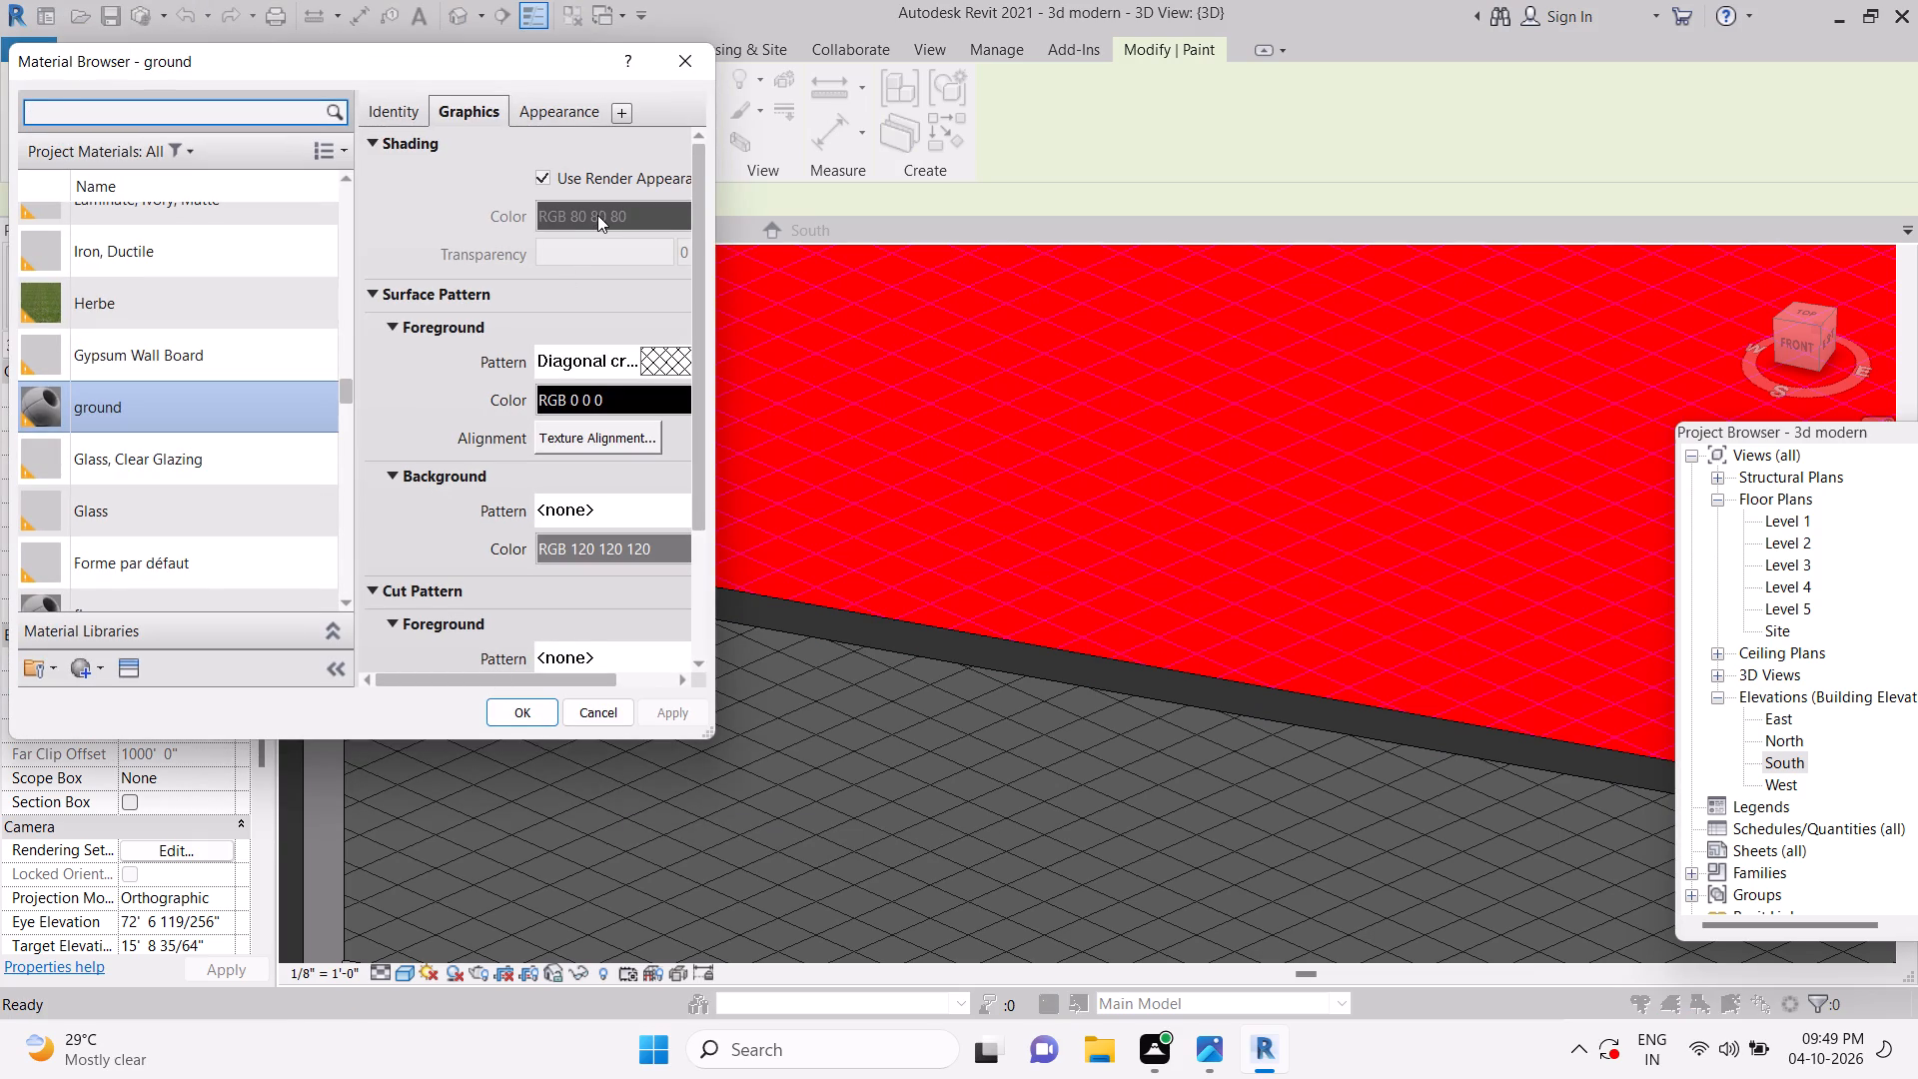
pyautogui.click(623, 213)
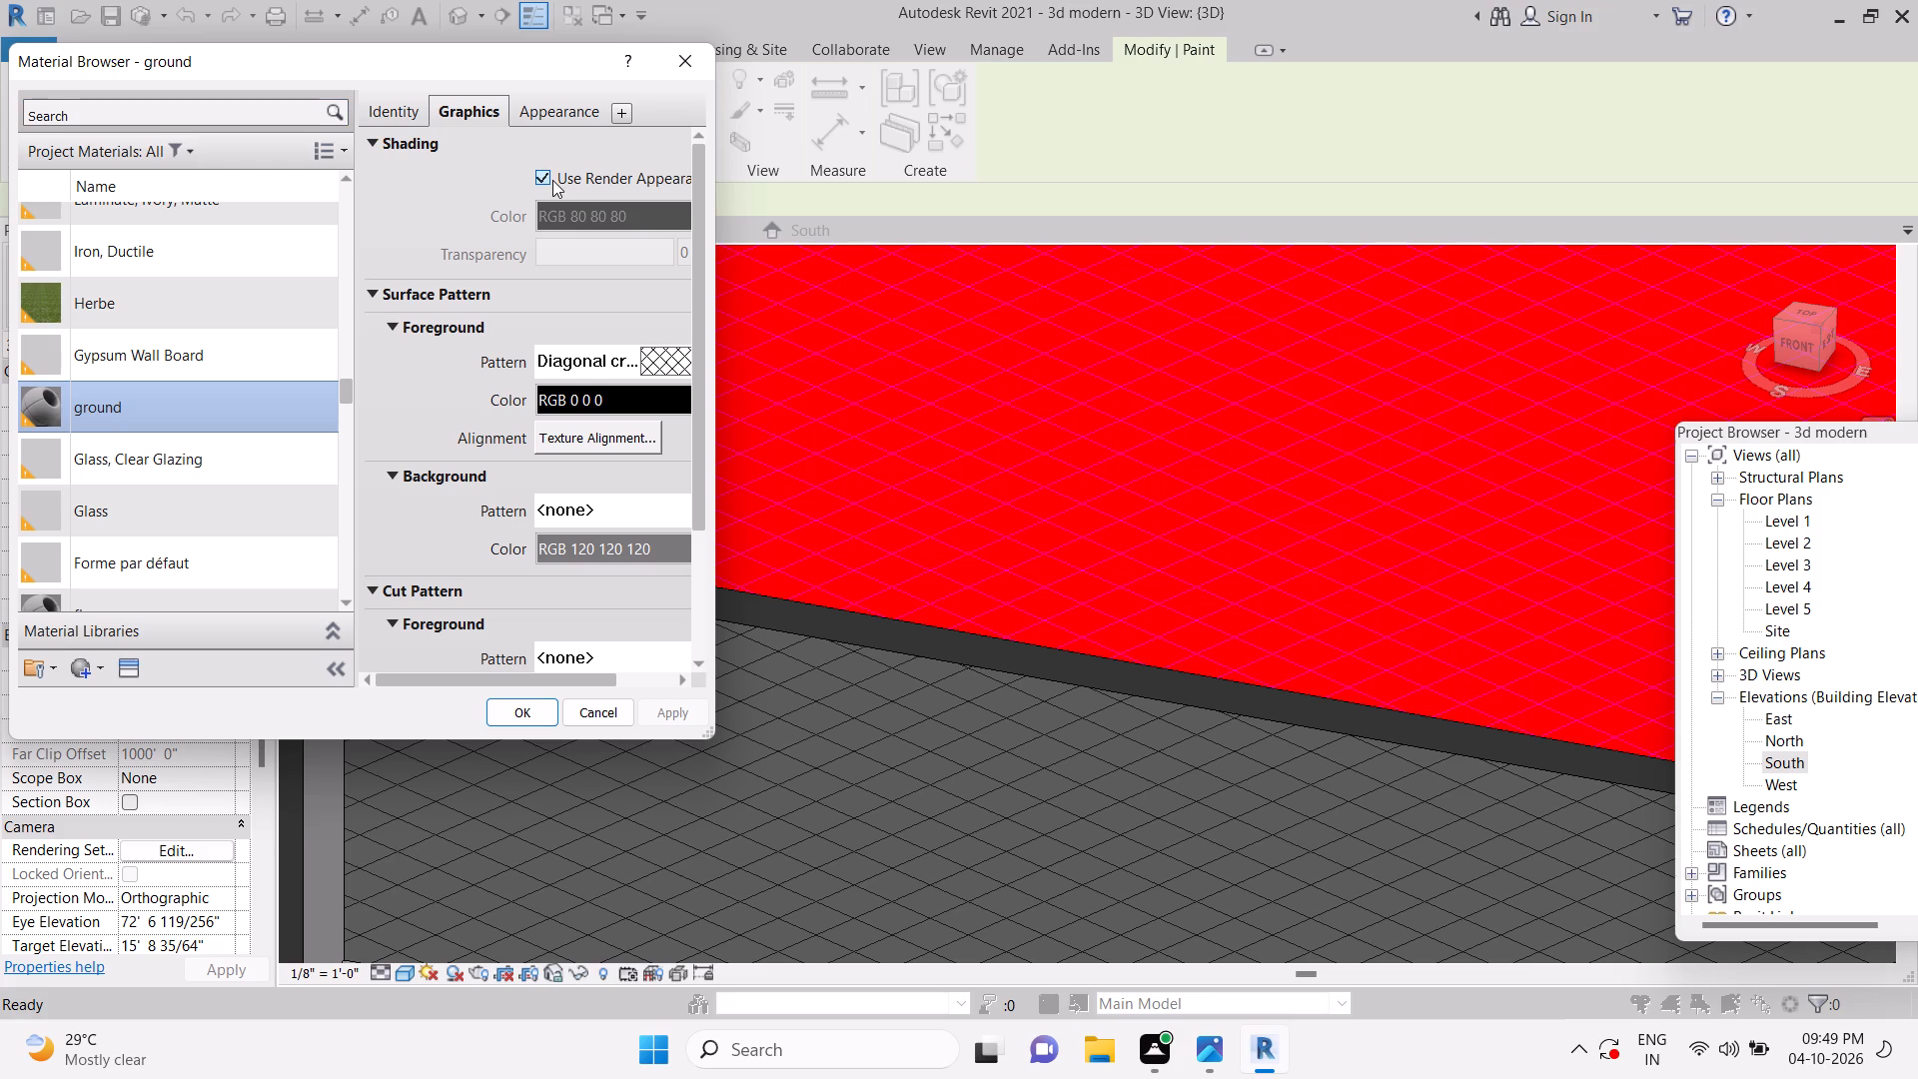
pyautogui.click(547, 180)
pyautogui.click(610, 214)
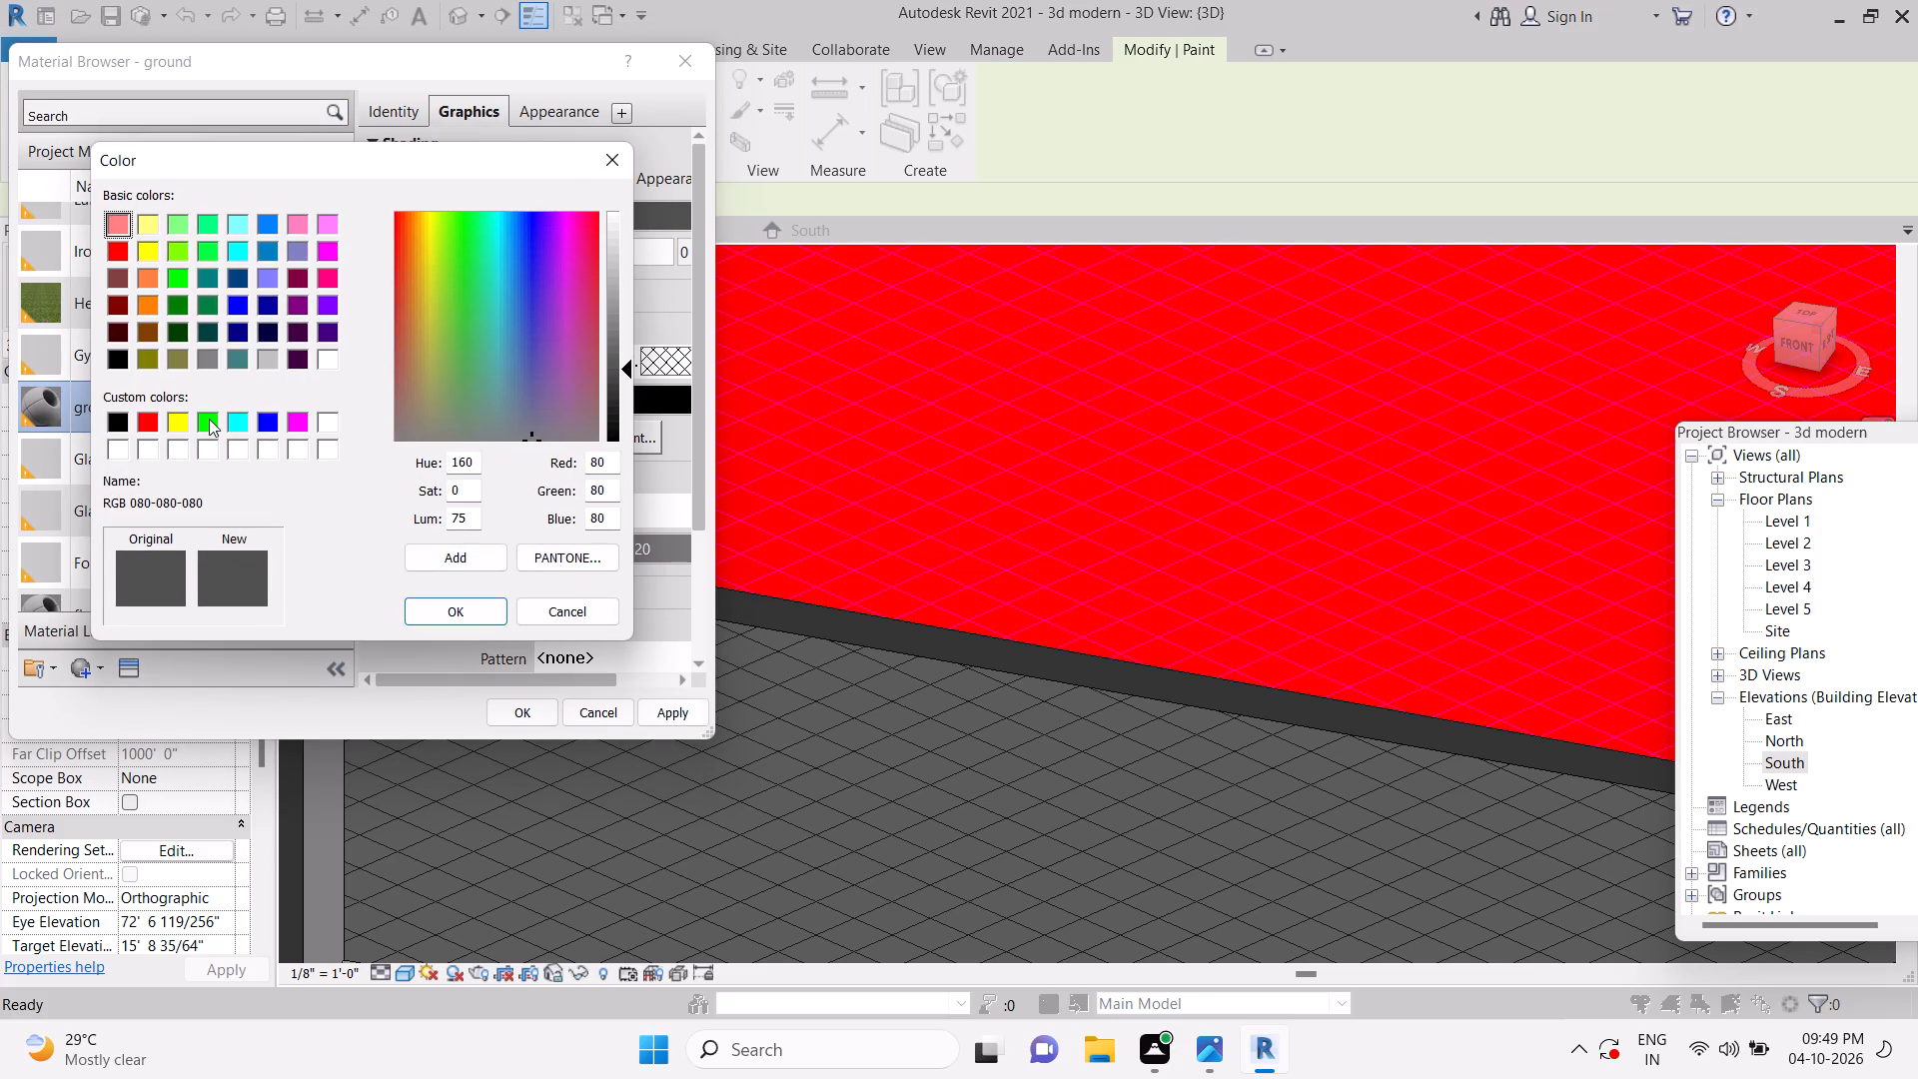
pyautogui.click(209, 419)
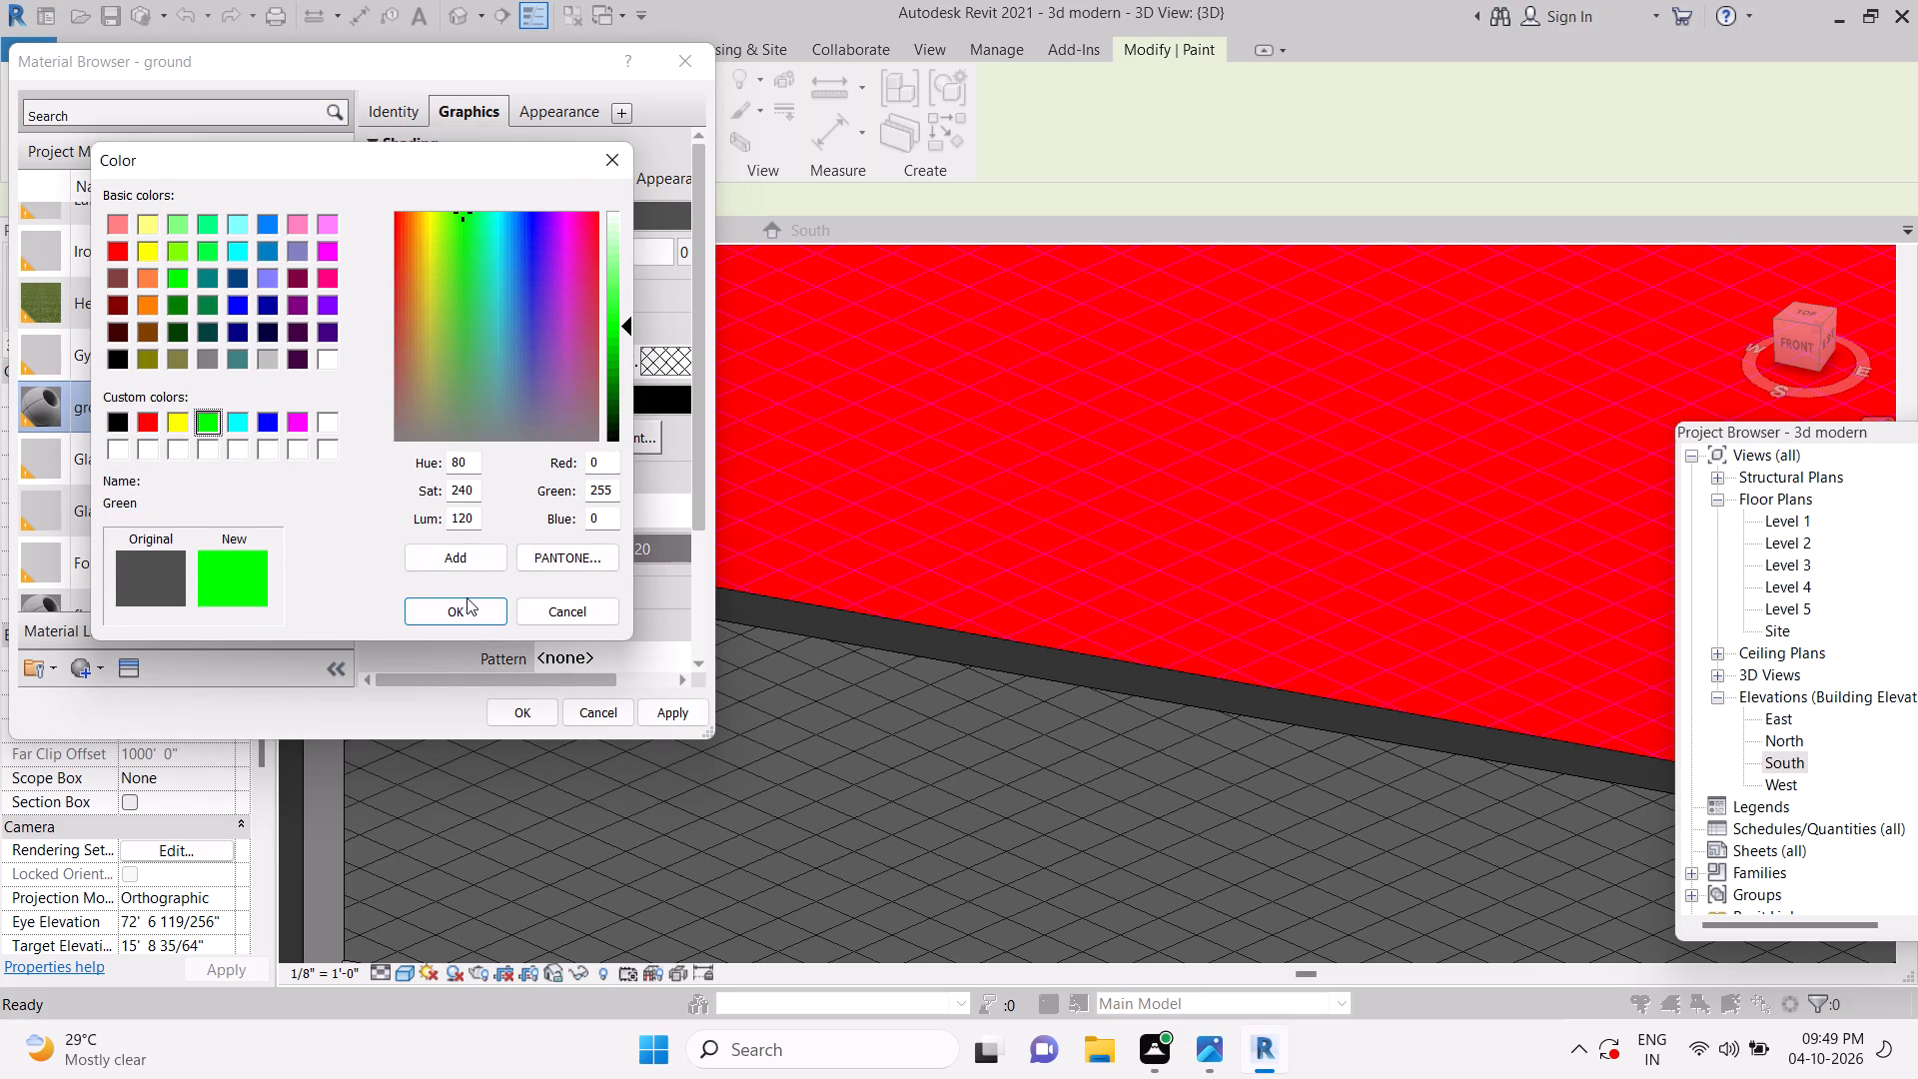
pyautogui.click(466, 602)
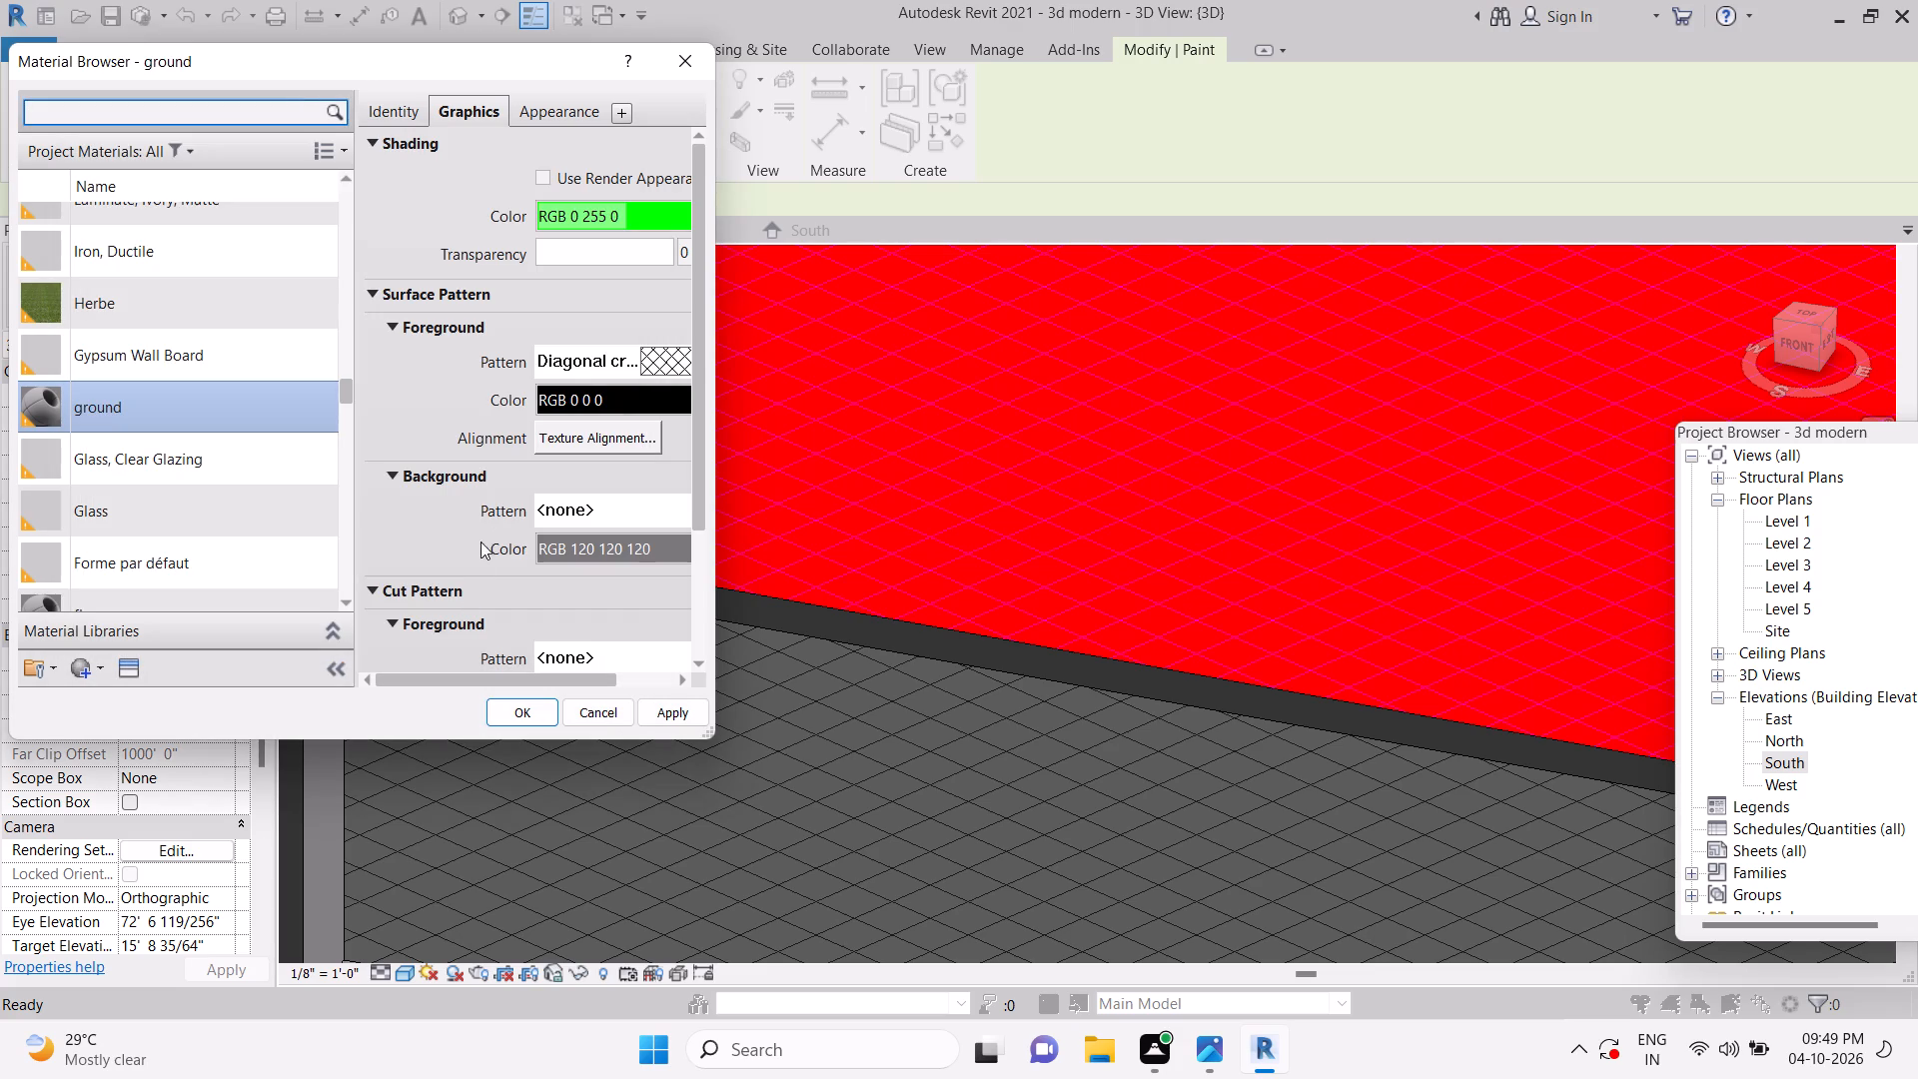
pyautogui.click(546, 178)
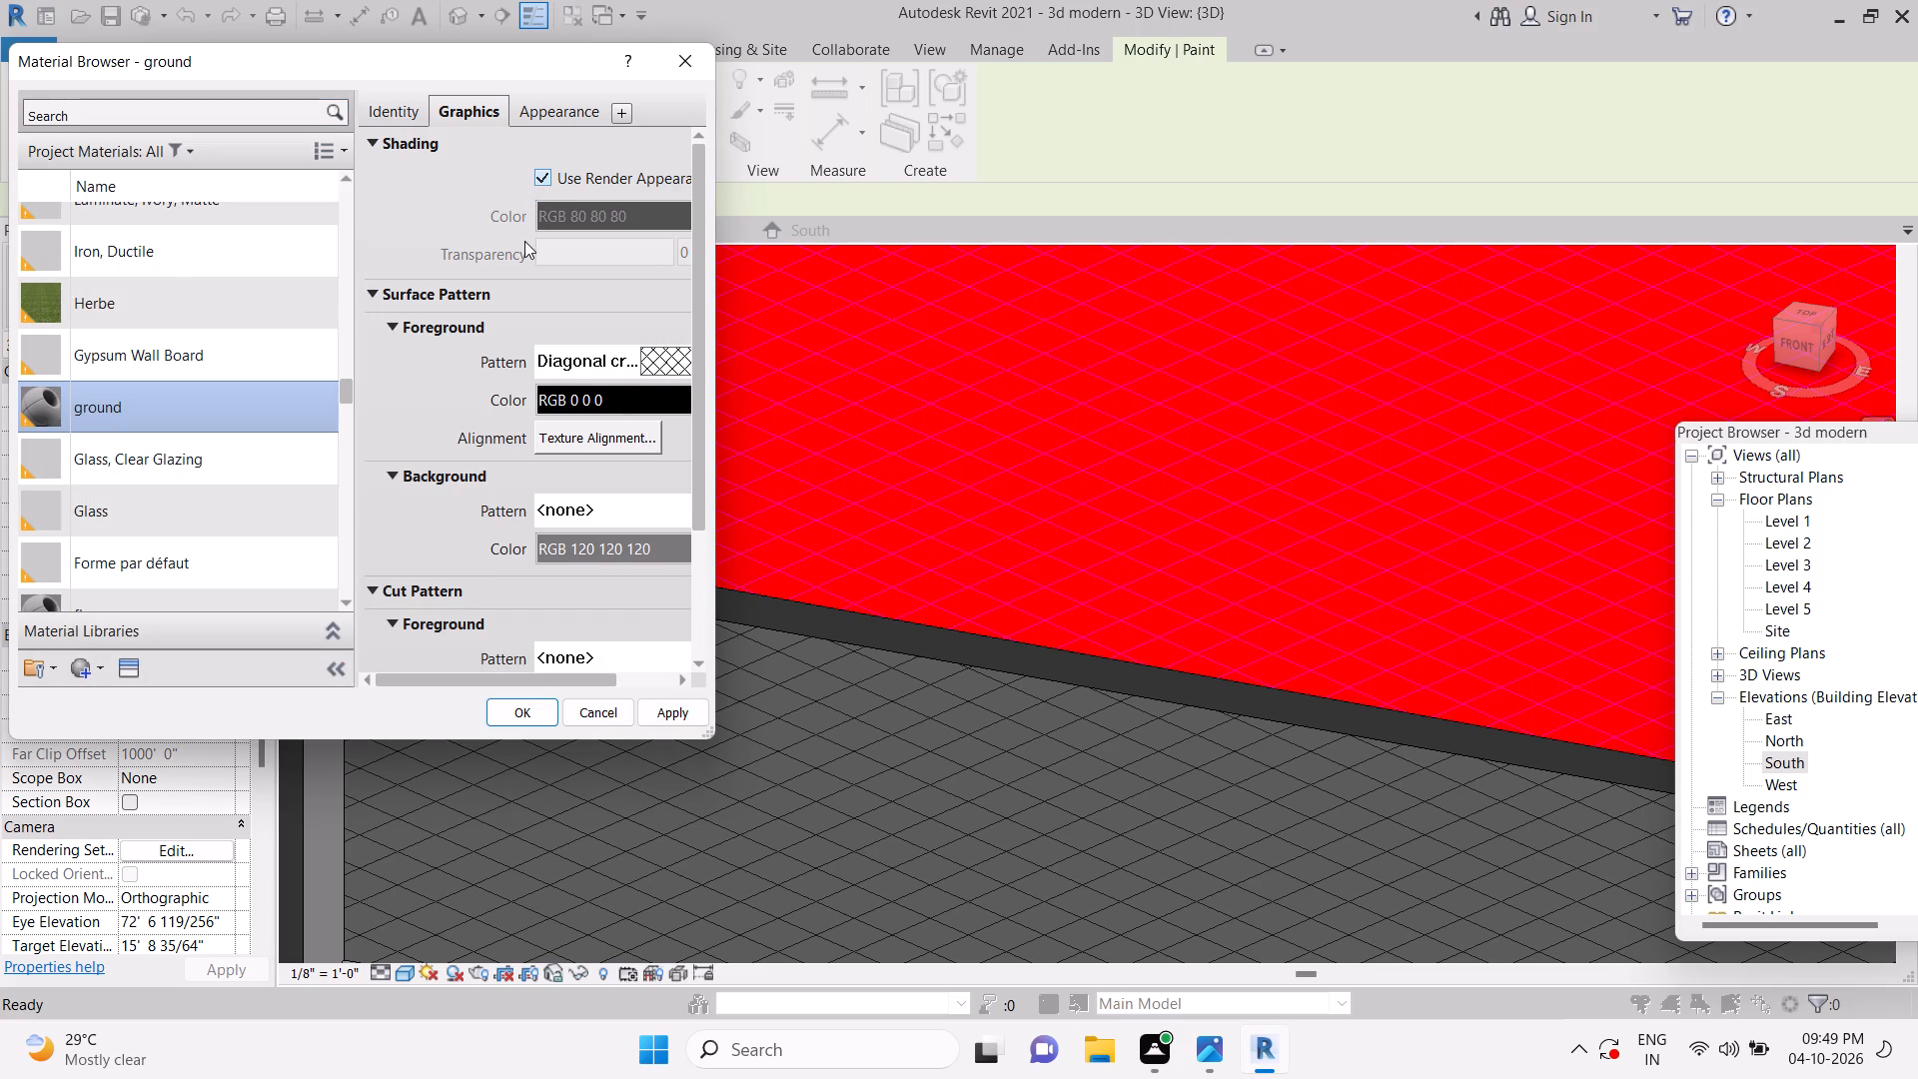
# Set the ground material's generic appearance color to RGB 0 255 0, apply it and save the material.
pyautogui.click(542, 111)
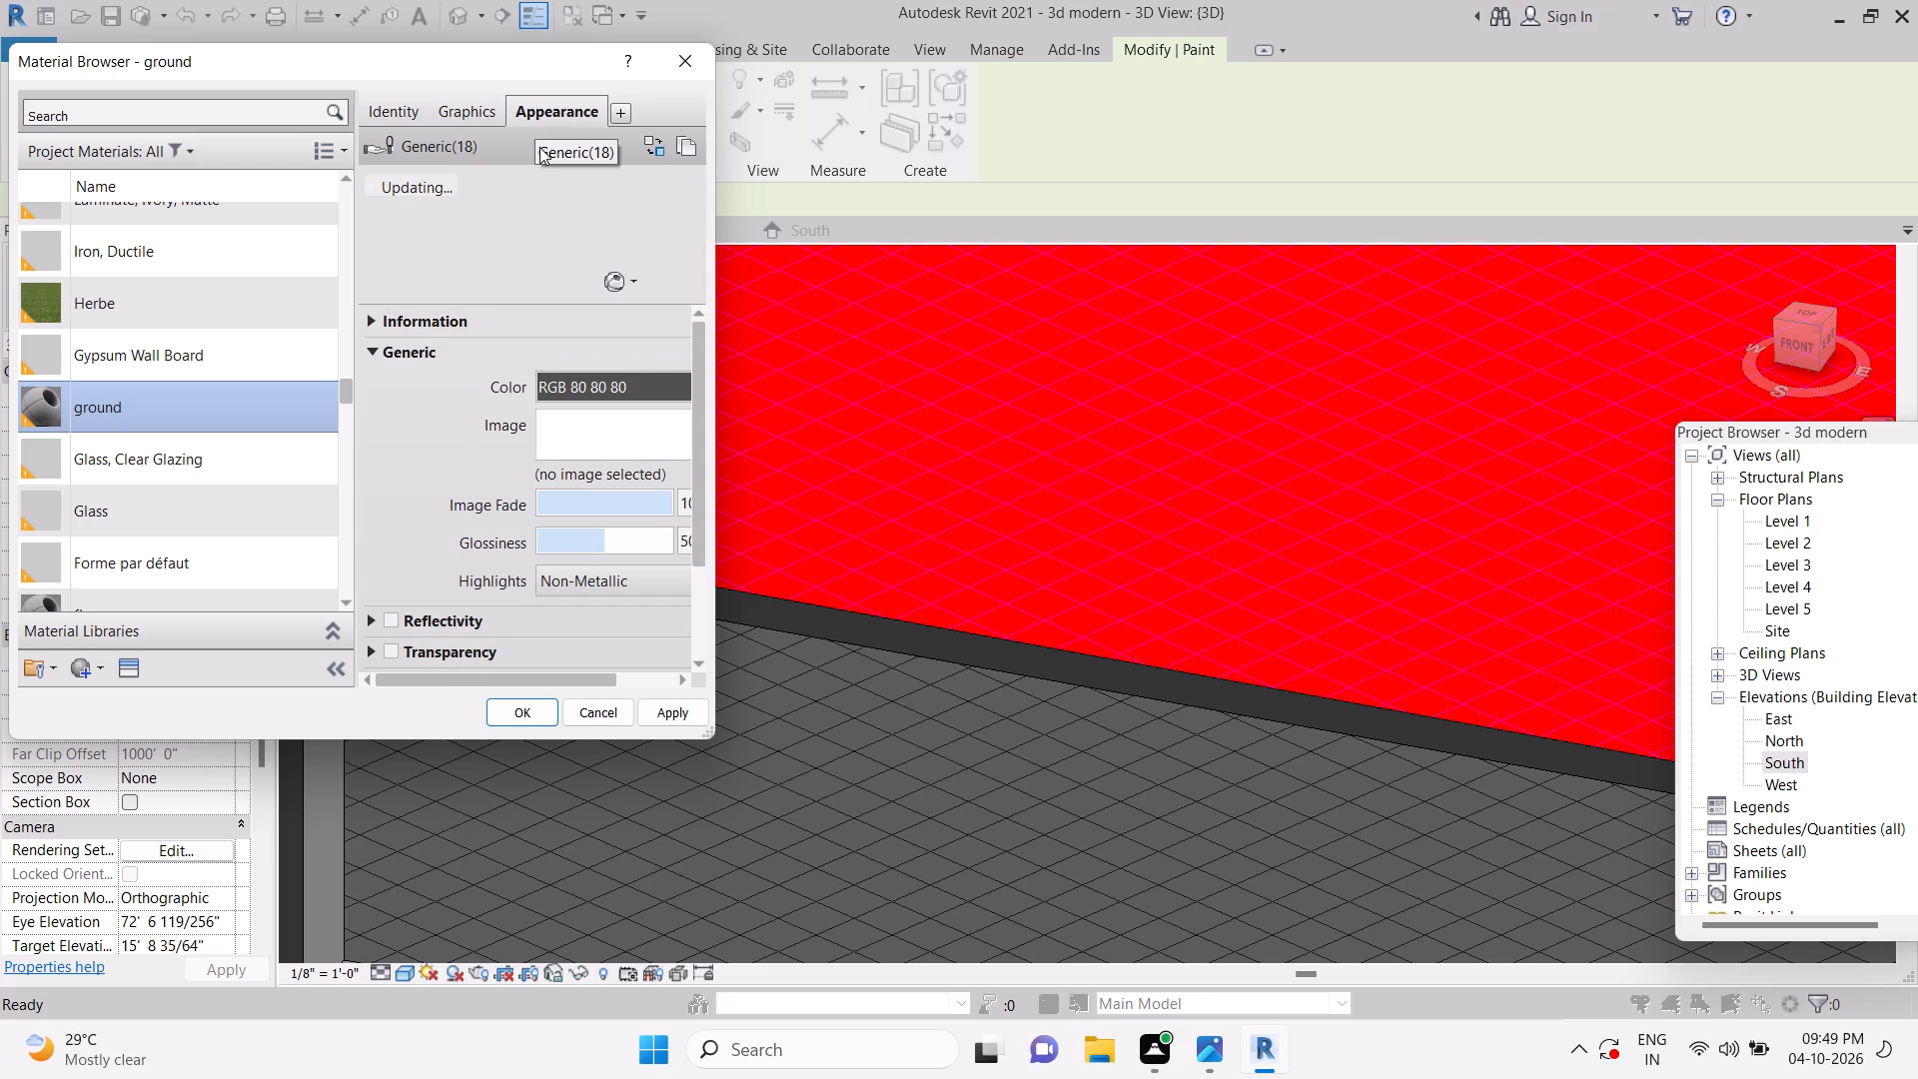
pyautogui.click(636, 385)
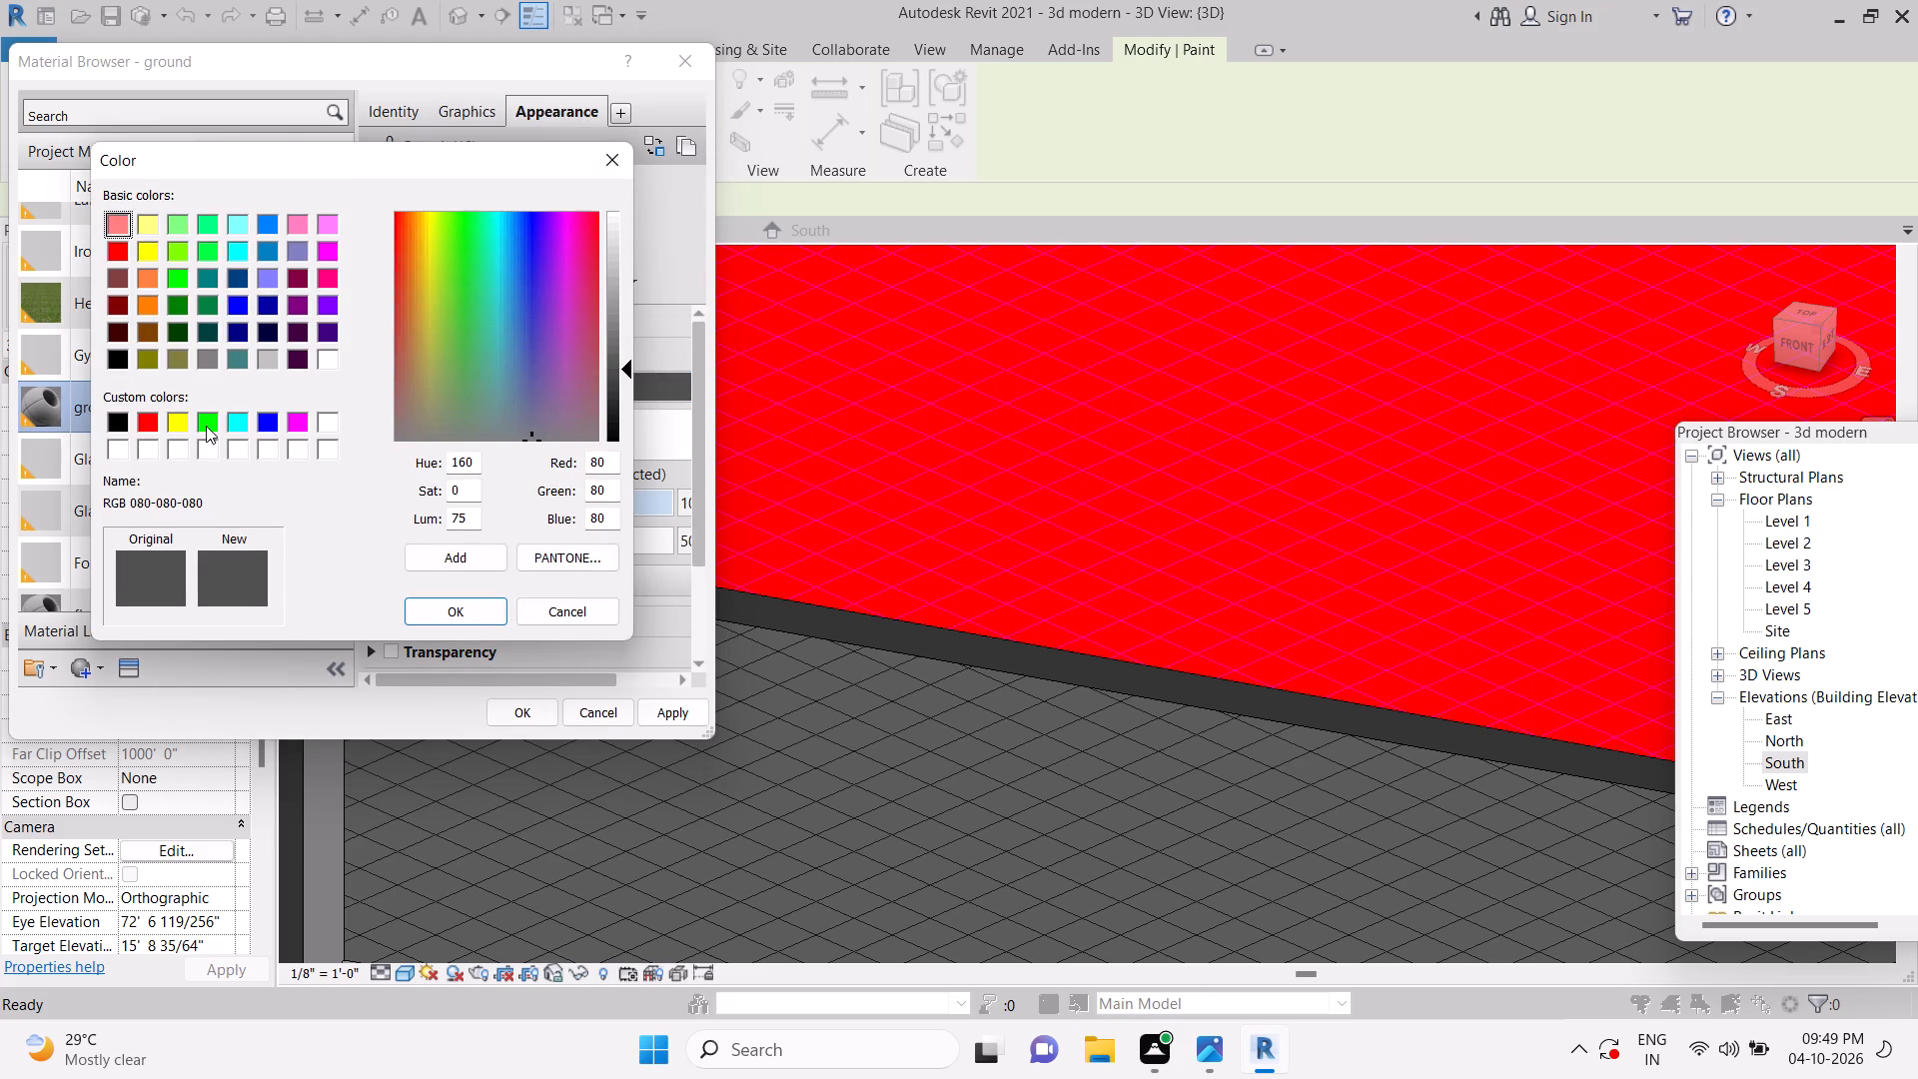
pyautogui.click(206, 425)
pyautogui.click(455, 603)
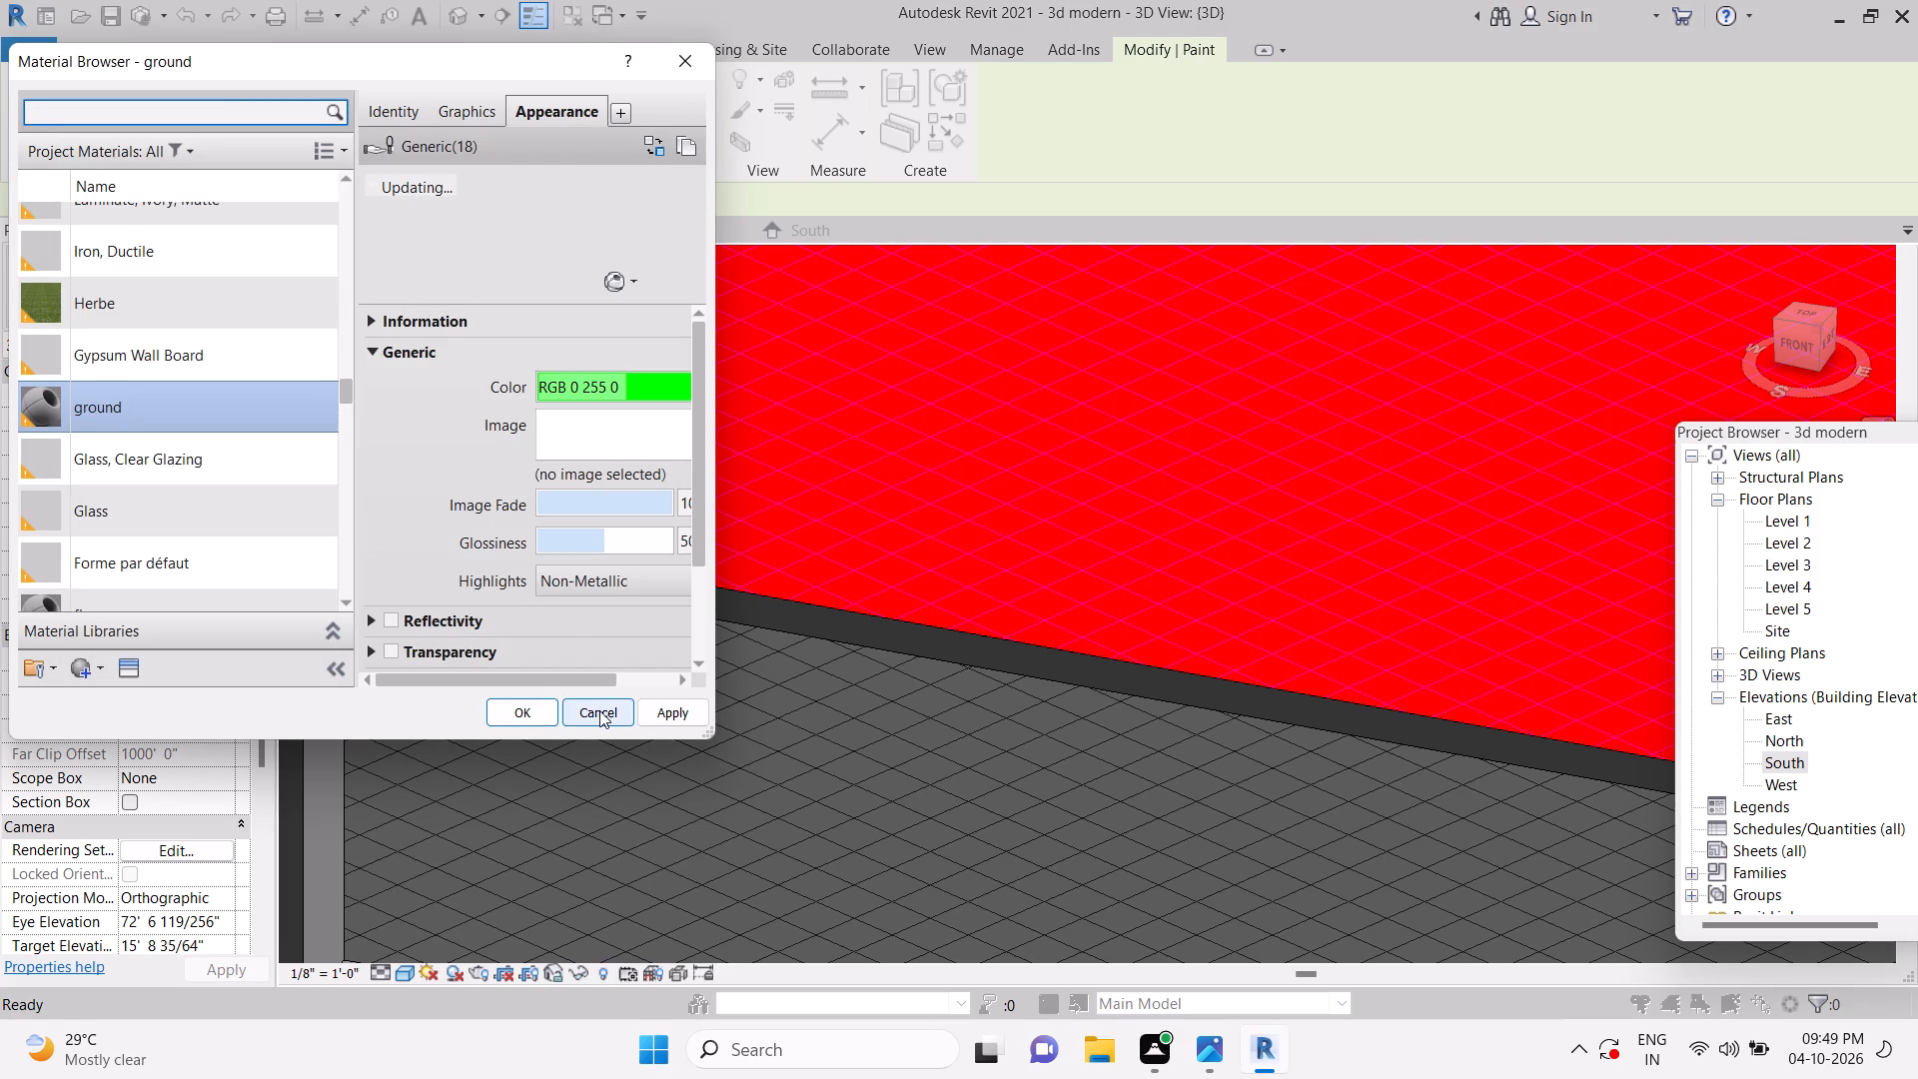
pyautogui.click(445, 115)
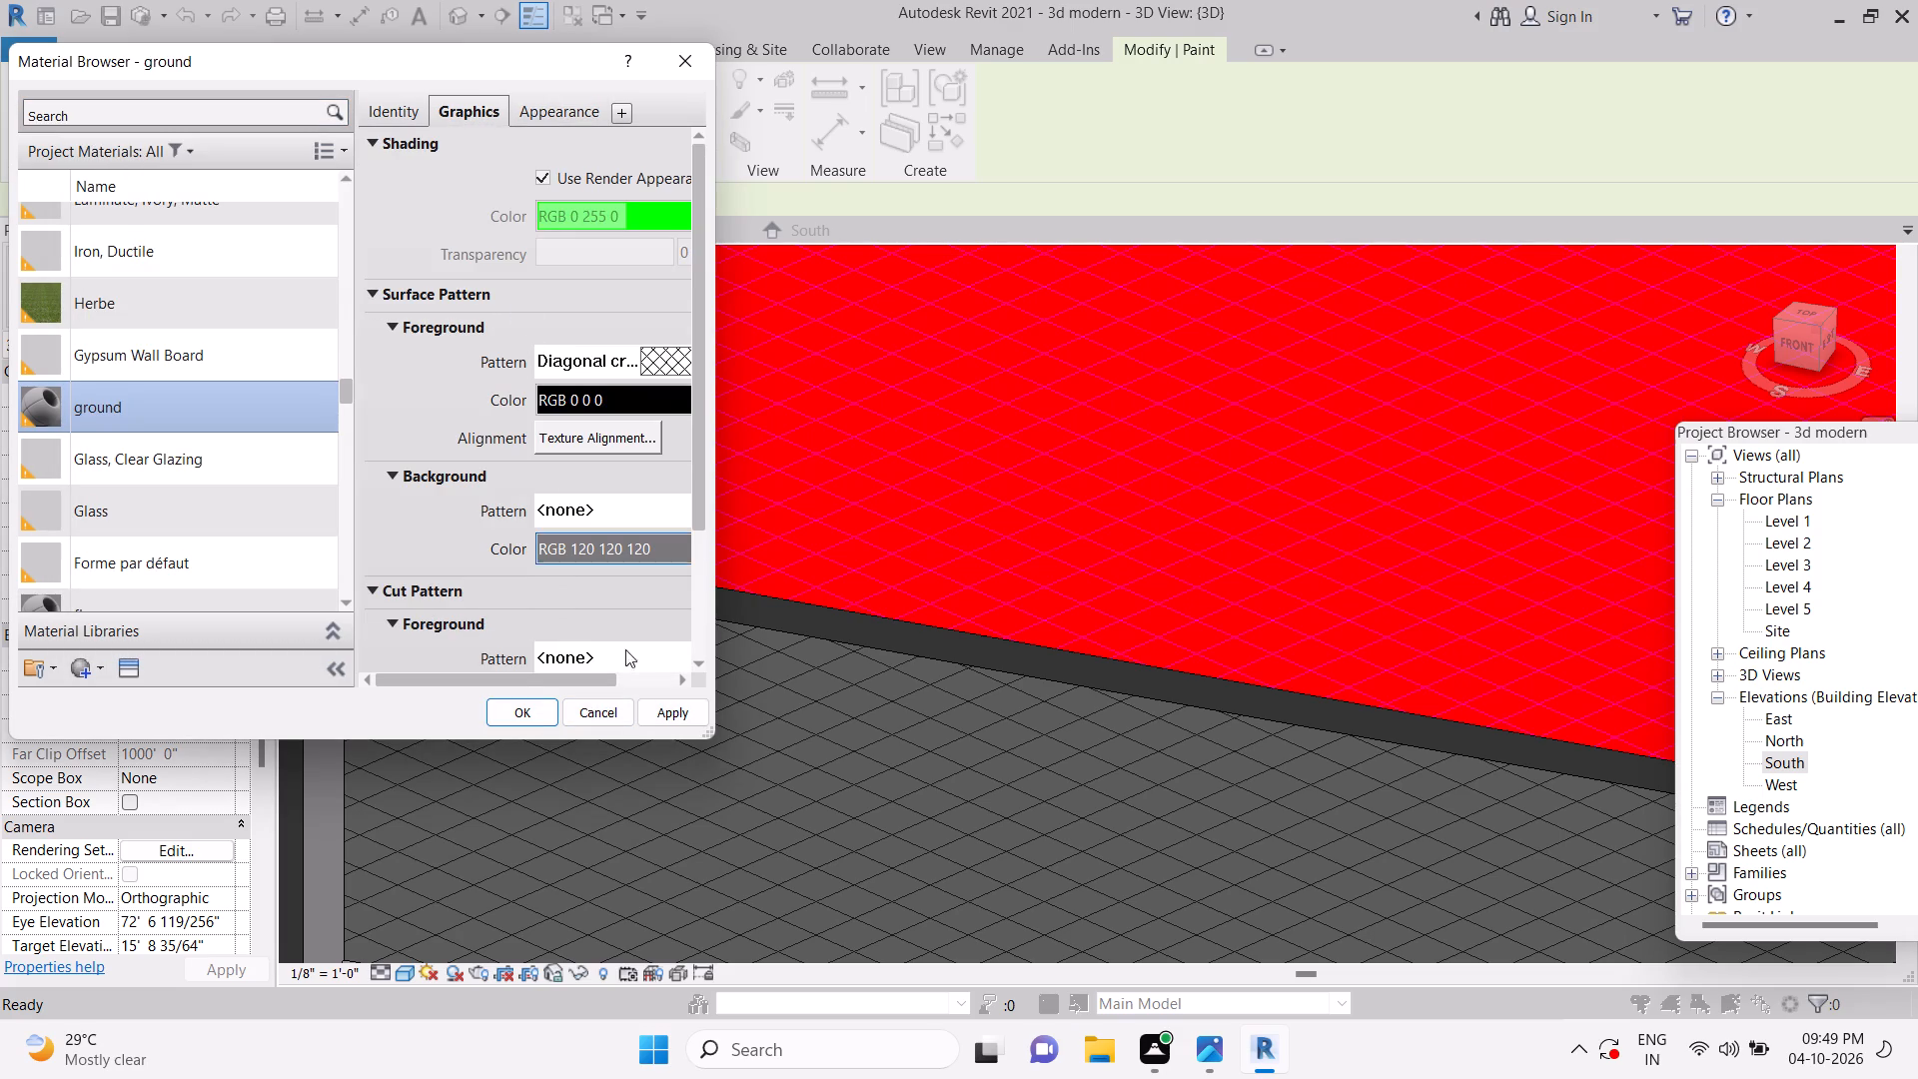
pyautogui.click(668, 721)
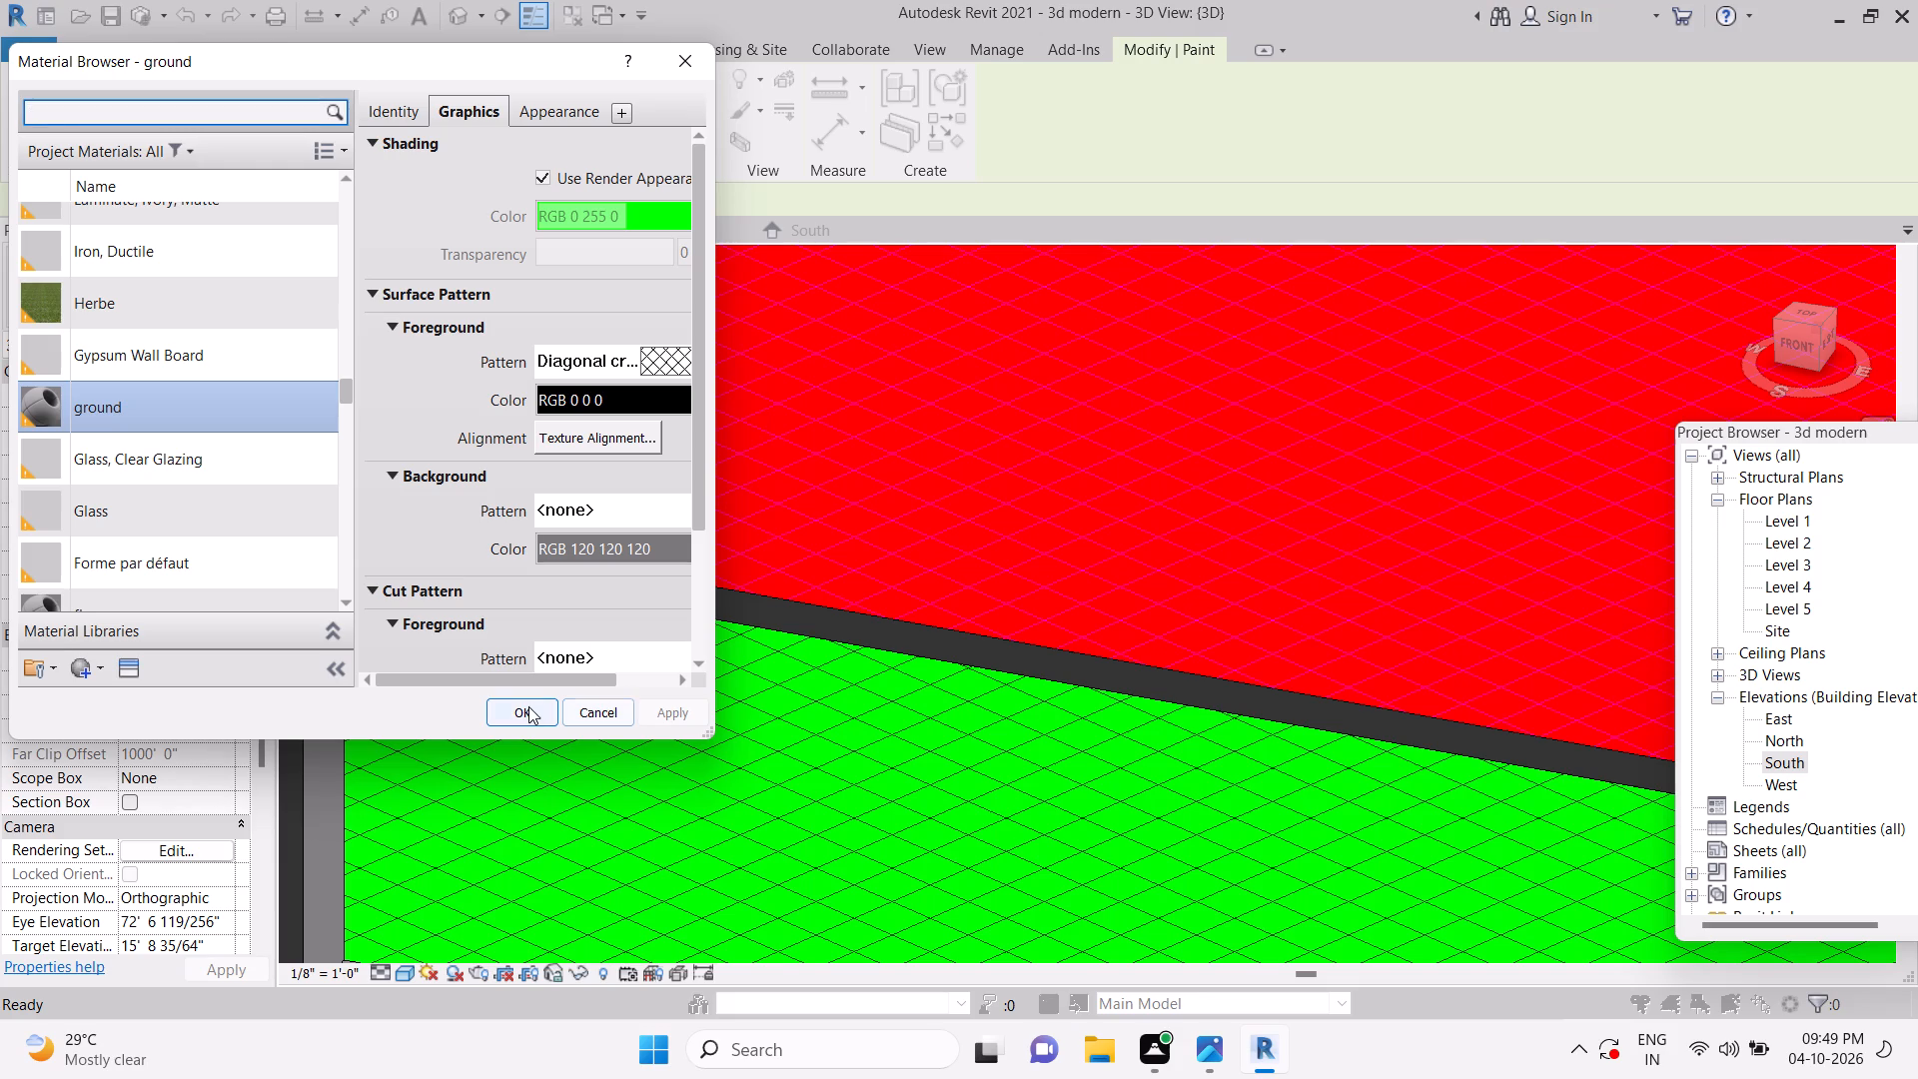
pyautogui.click(528, 706)
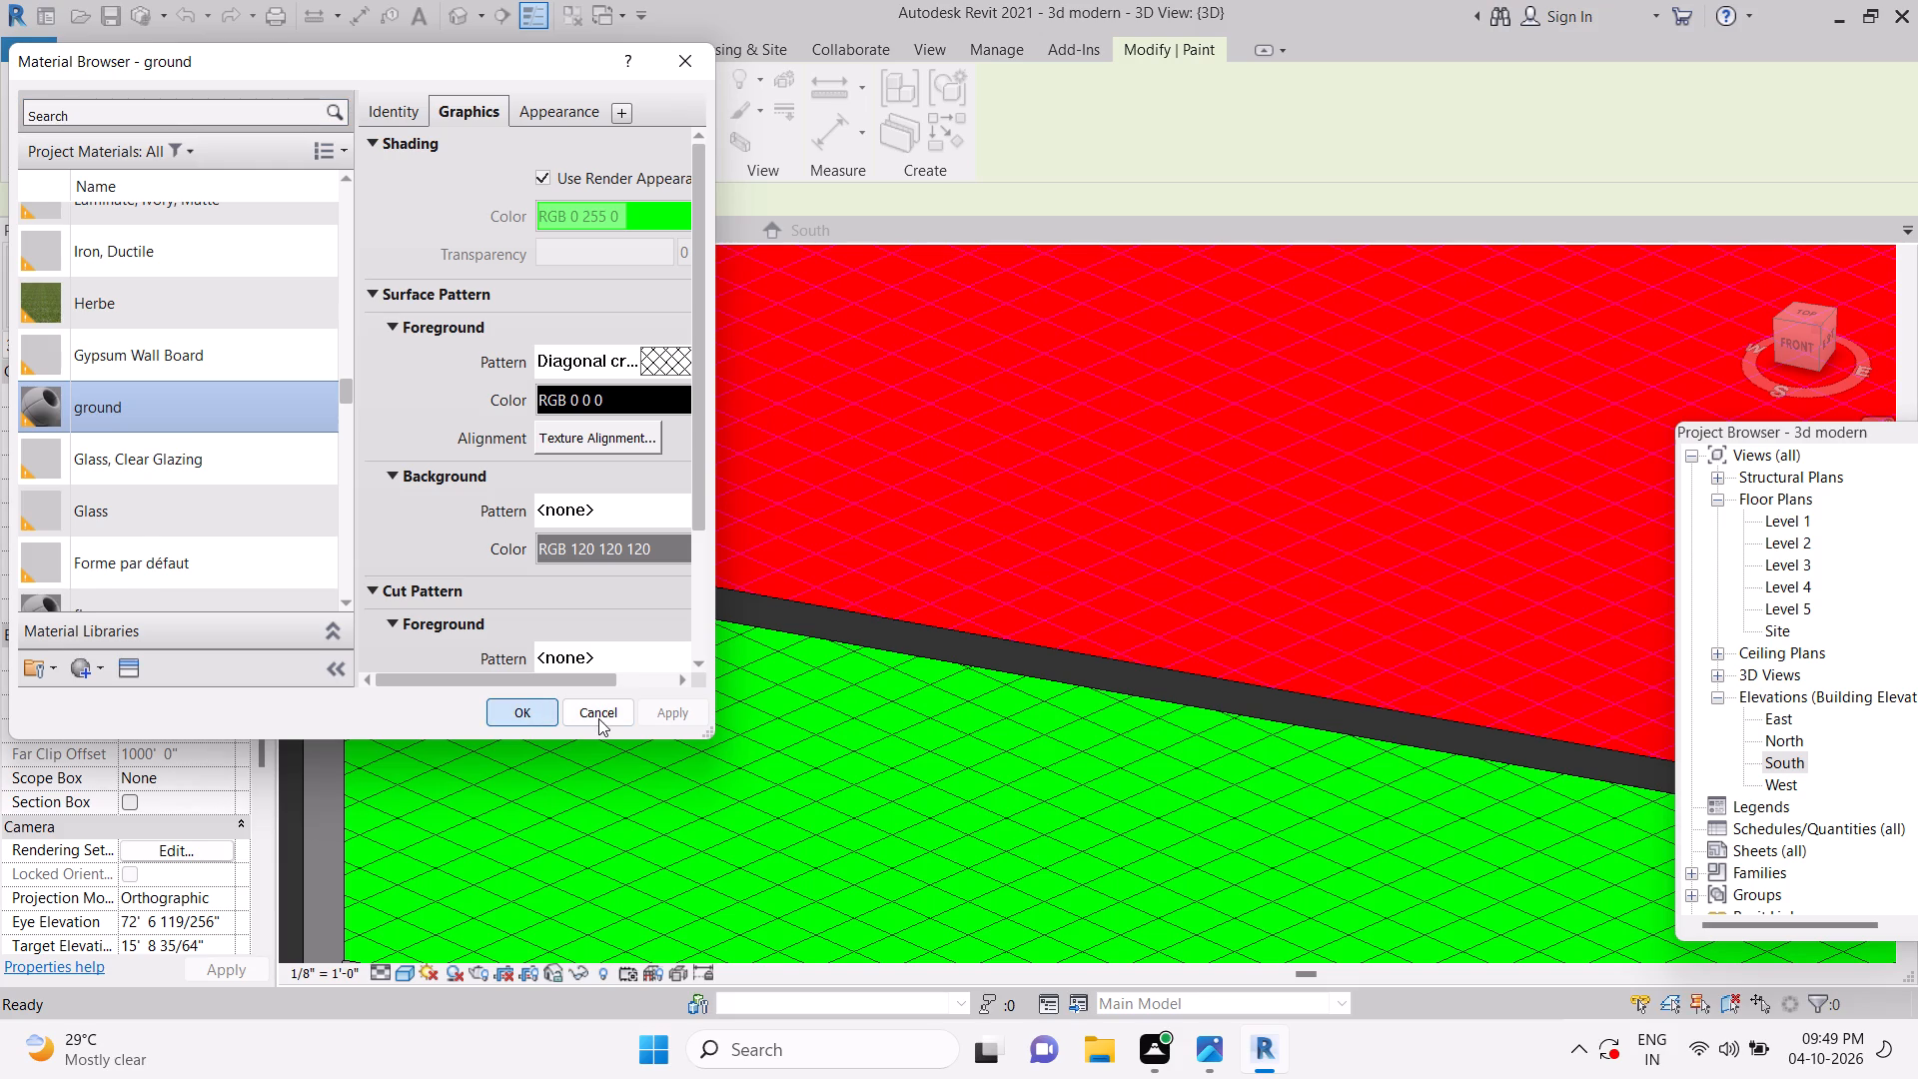
# Examine the ground floor's color and pattern in a wider 3D view of the front facade.
pyautogui.scroll(1, 566, 689)
pyautogui.scroll(-5, 572, 682)
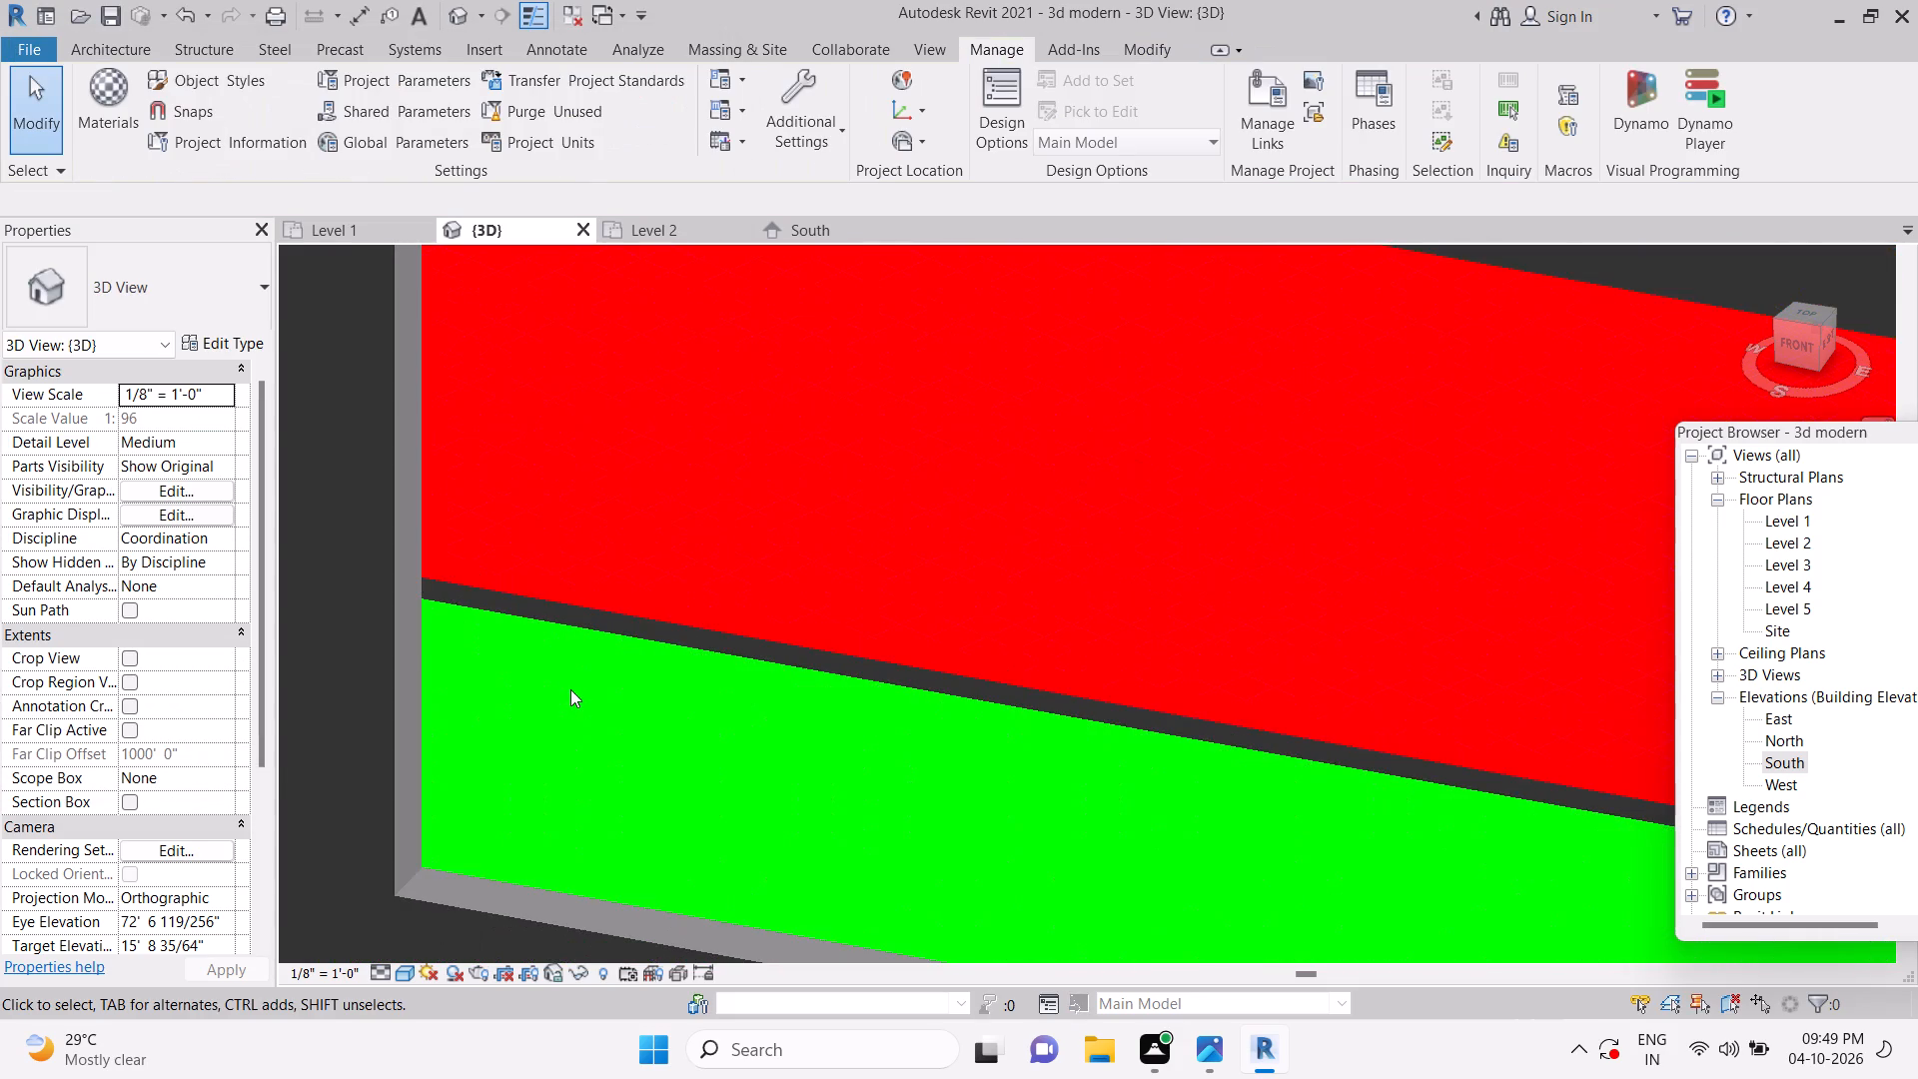
pyautogui.scroll(-4, 570, 689)
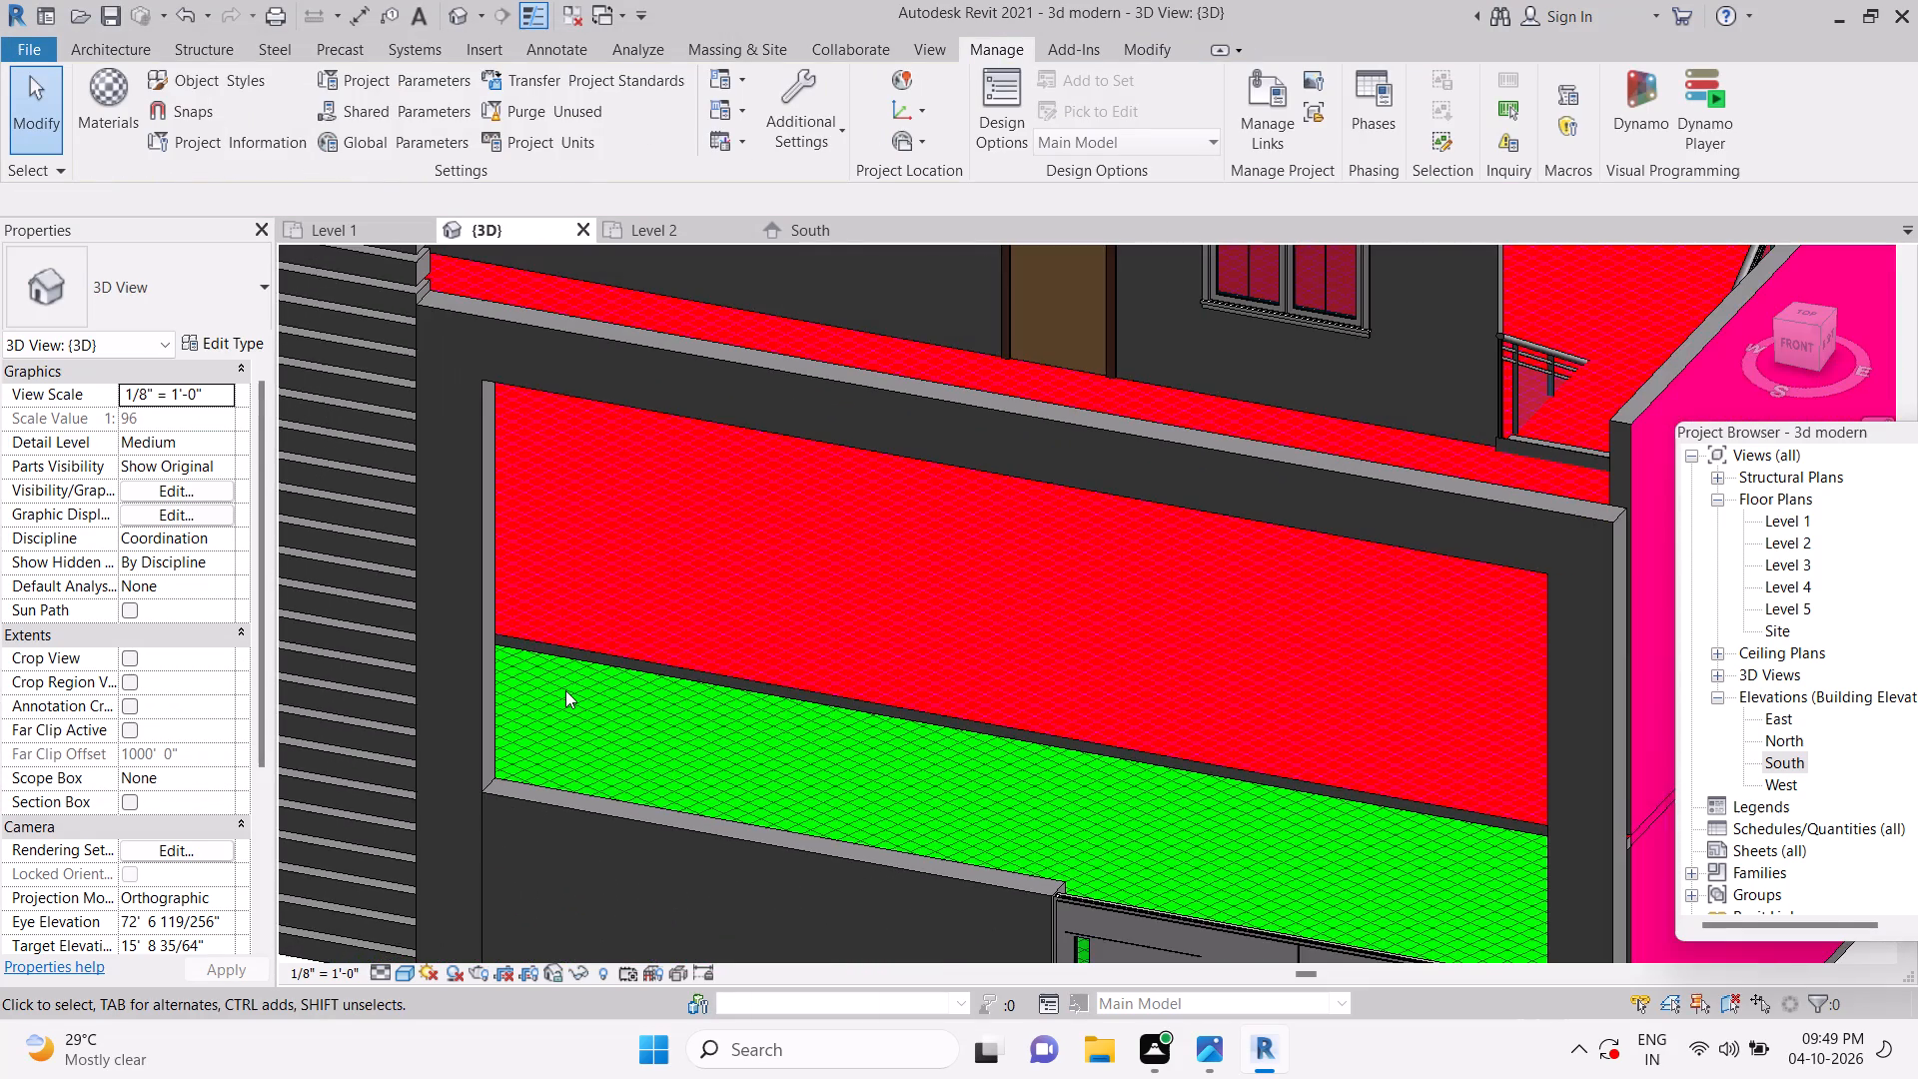
pyautogui.scroll(-3, 565, 690)
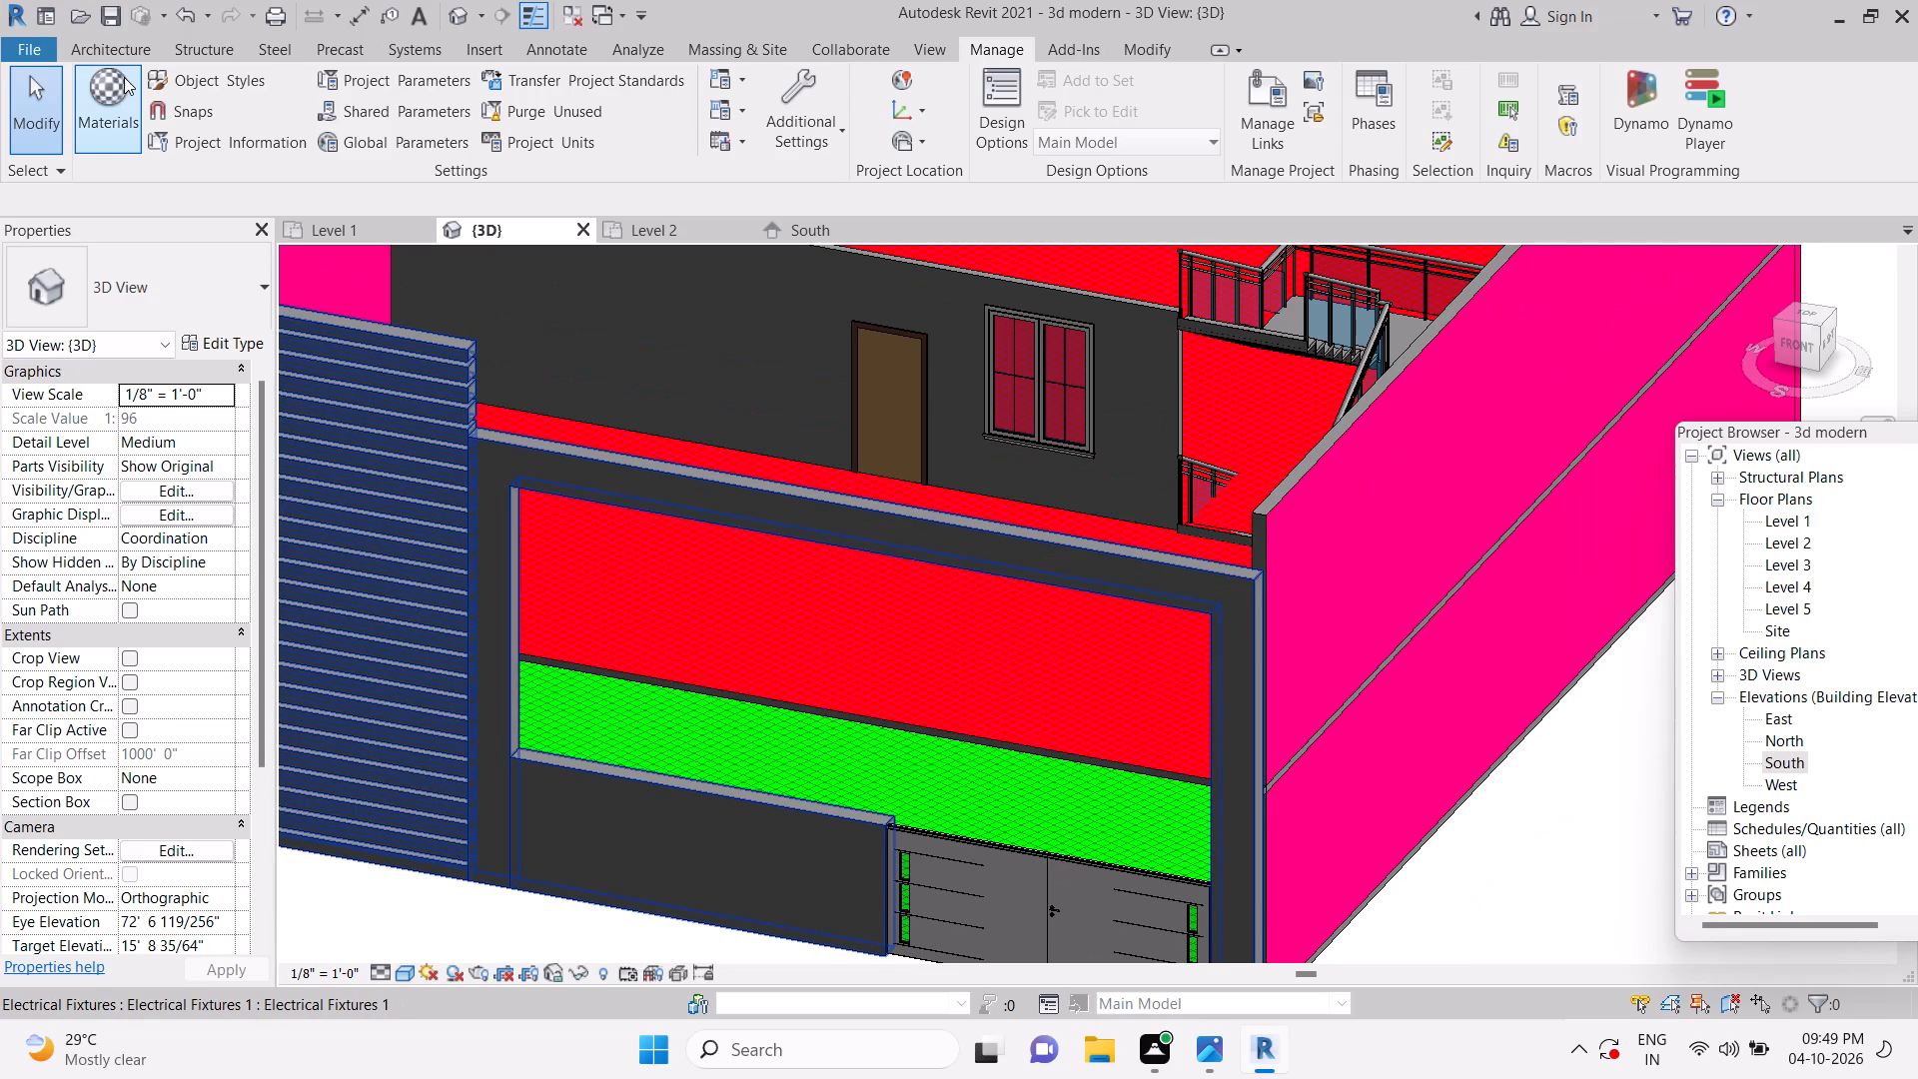
# Create a new project material, rename it floor 1 and dismiss the notification card.
pyautogui.click(95, 98)
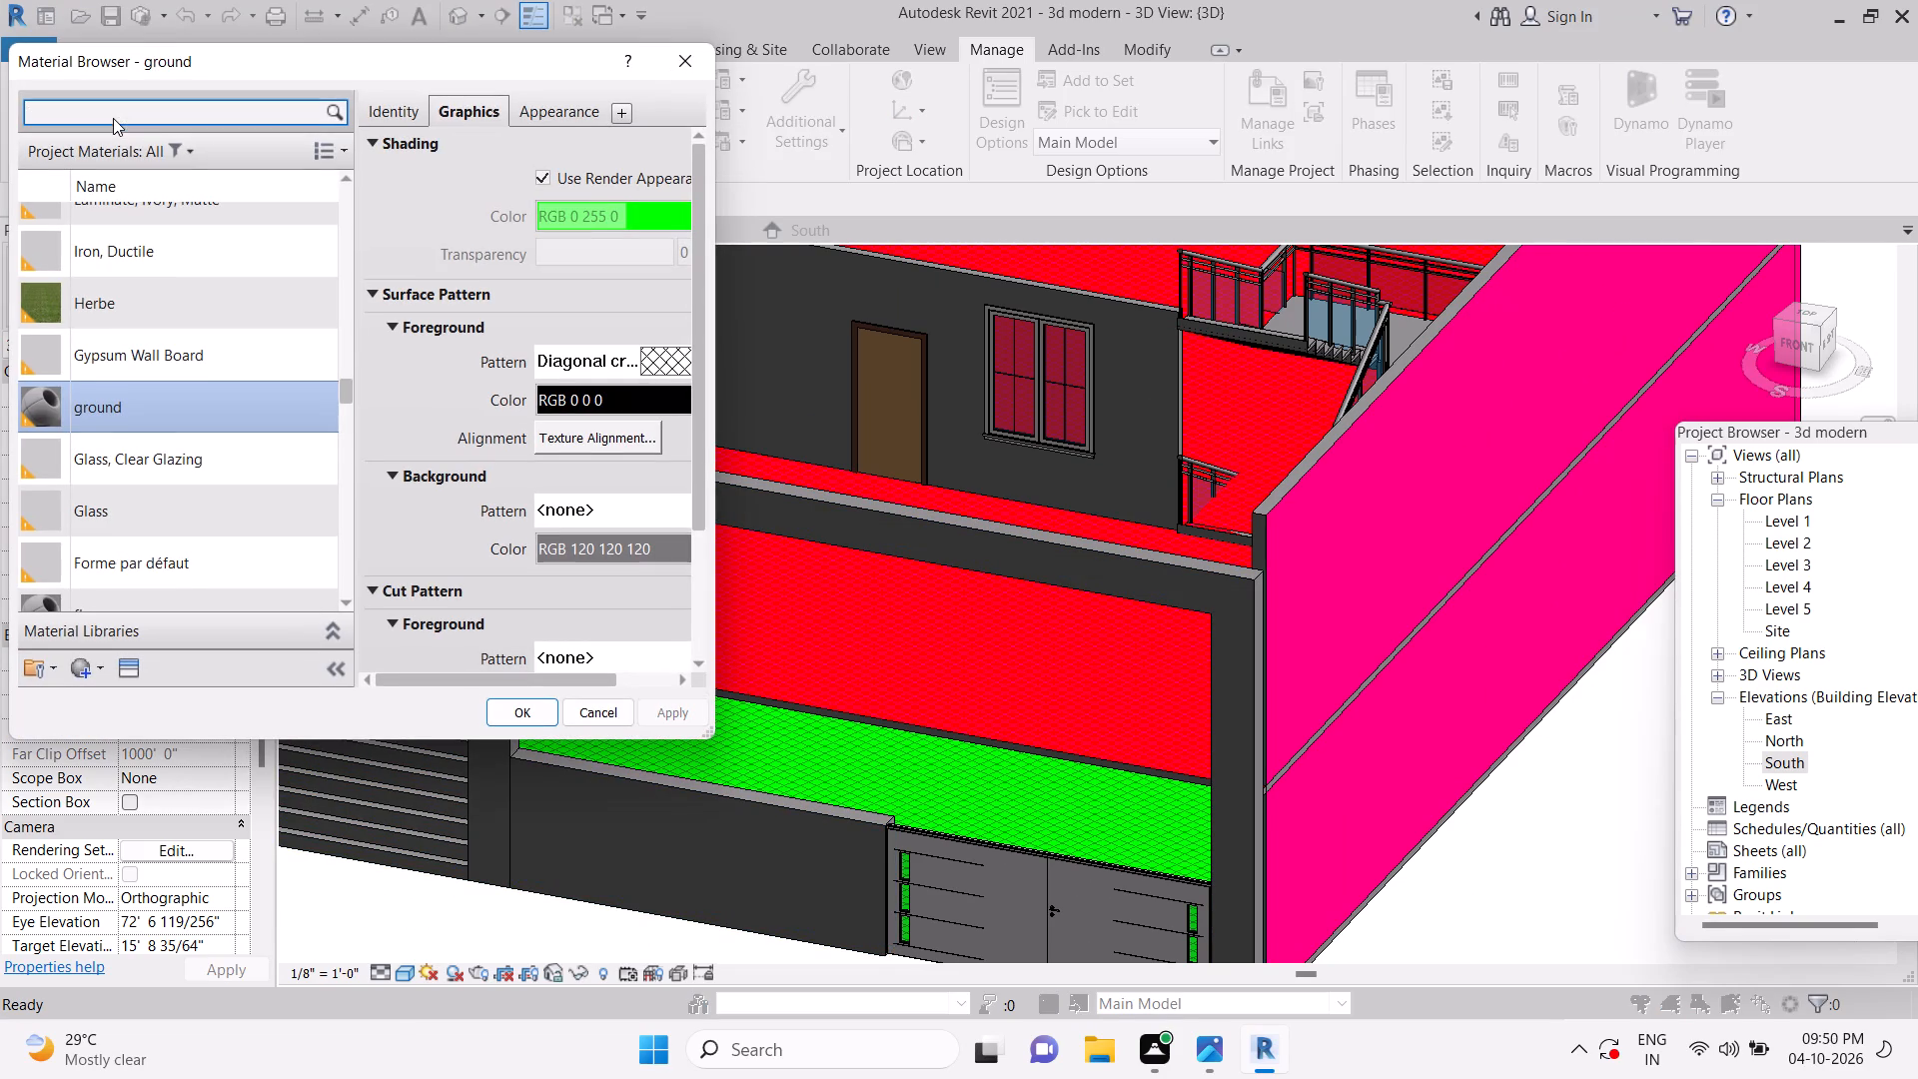
pyautogui.click(94, 672)
pyautogui.click(107, 698)
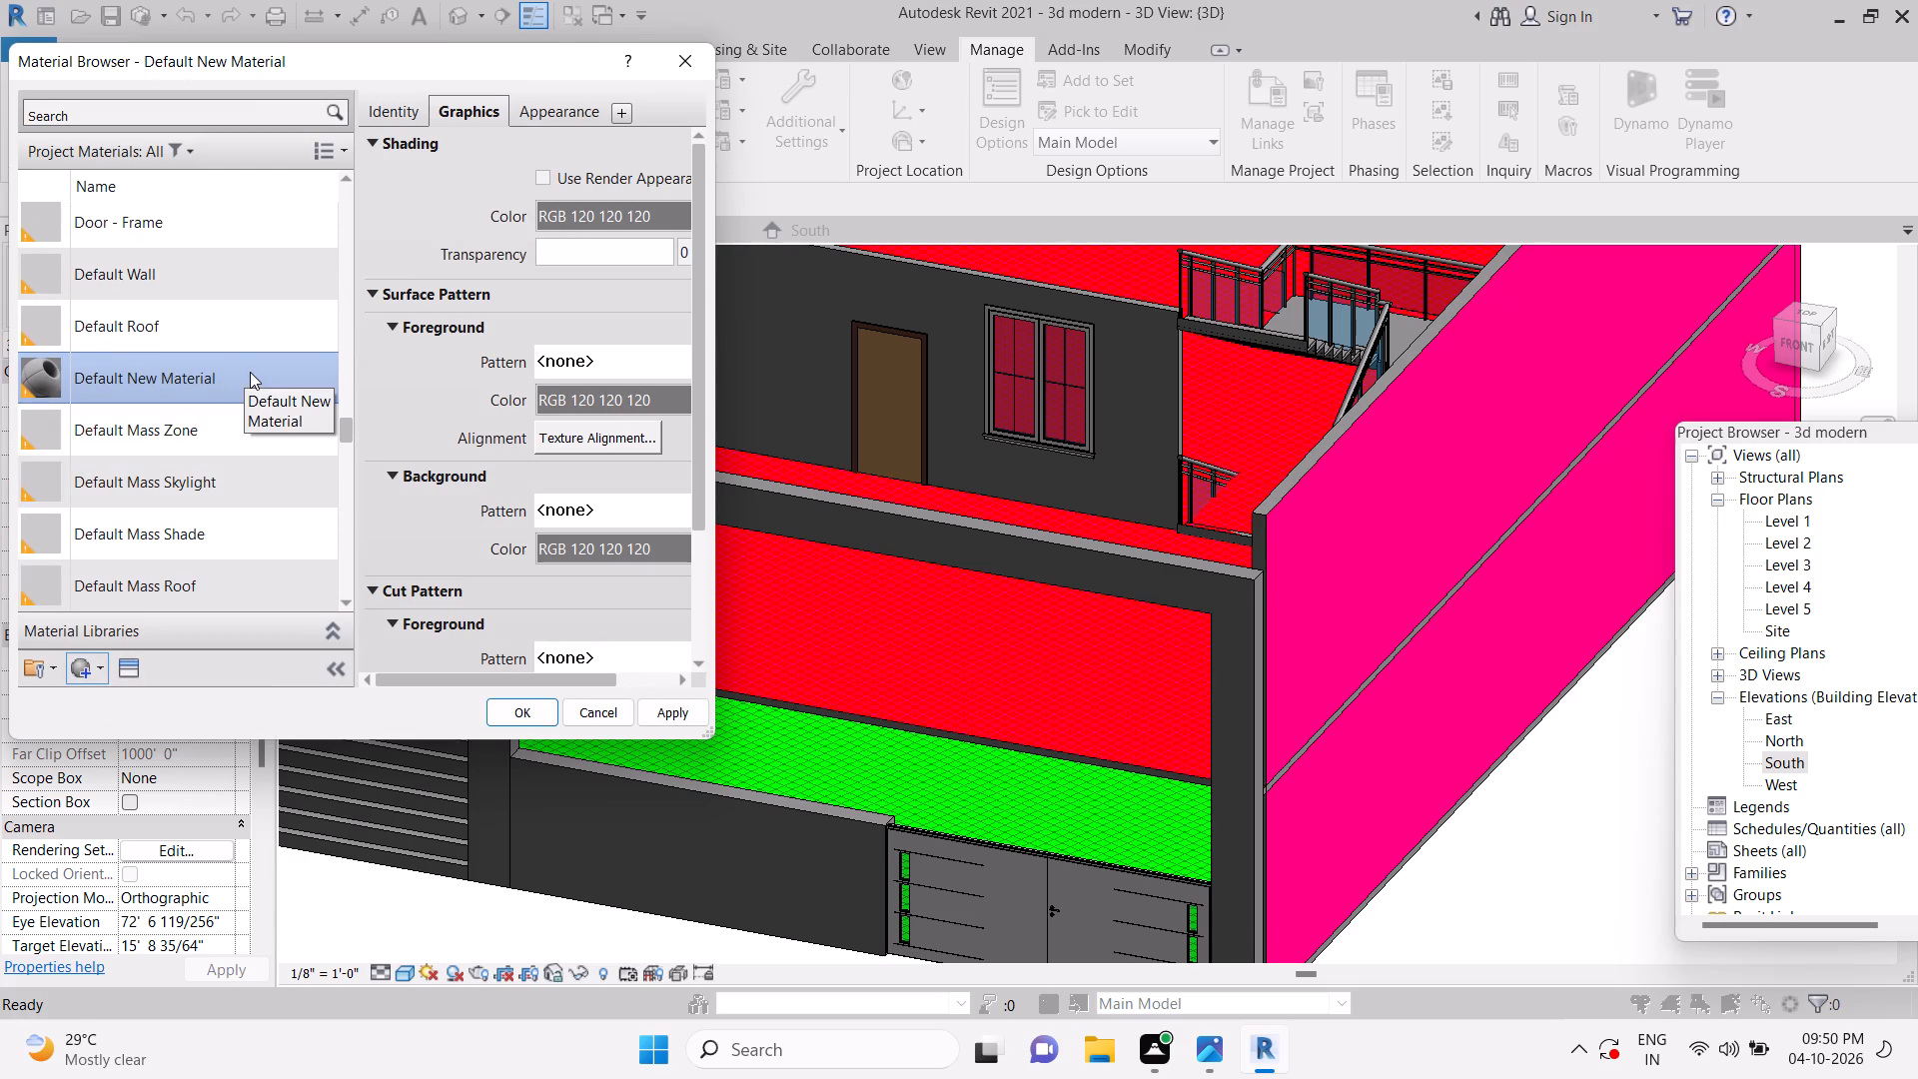
pyautogui.rightClick(250, 372)
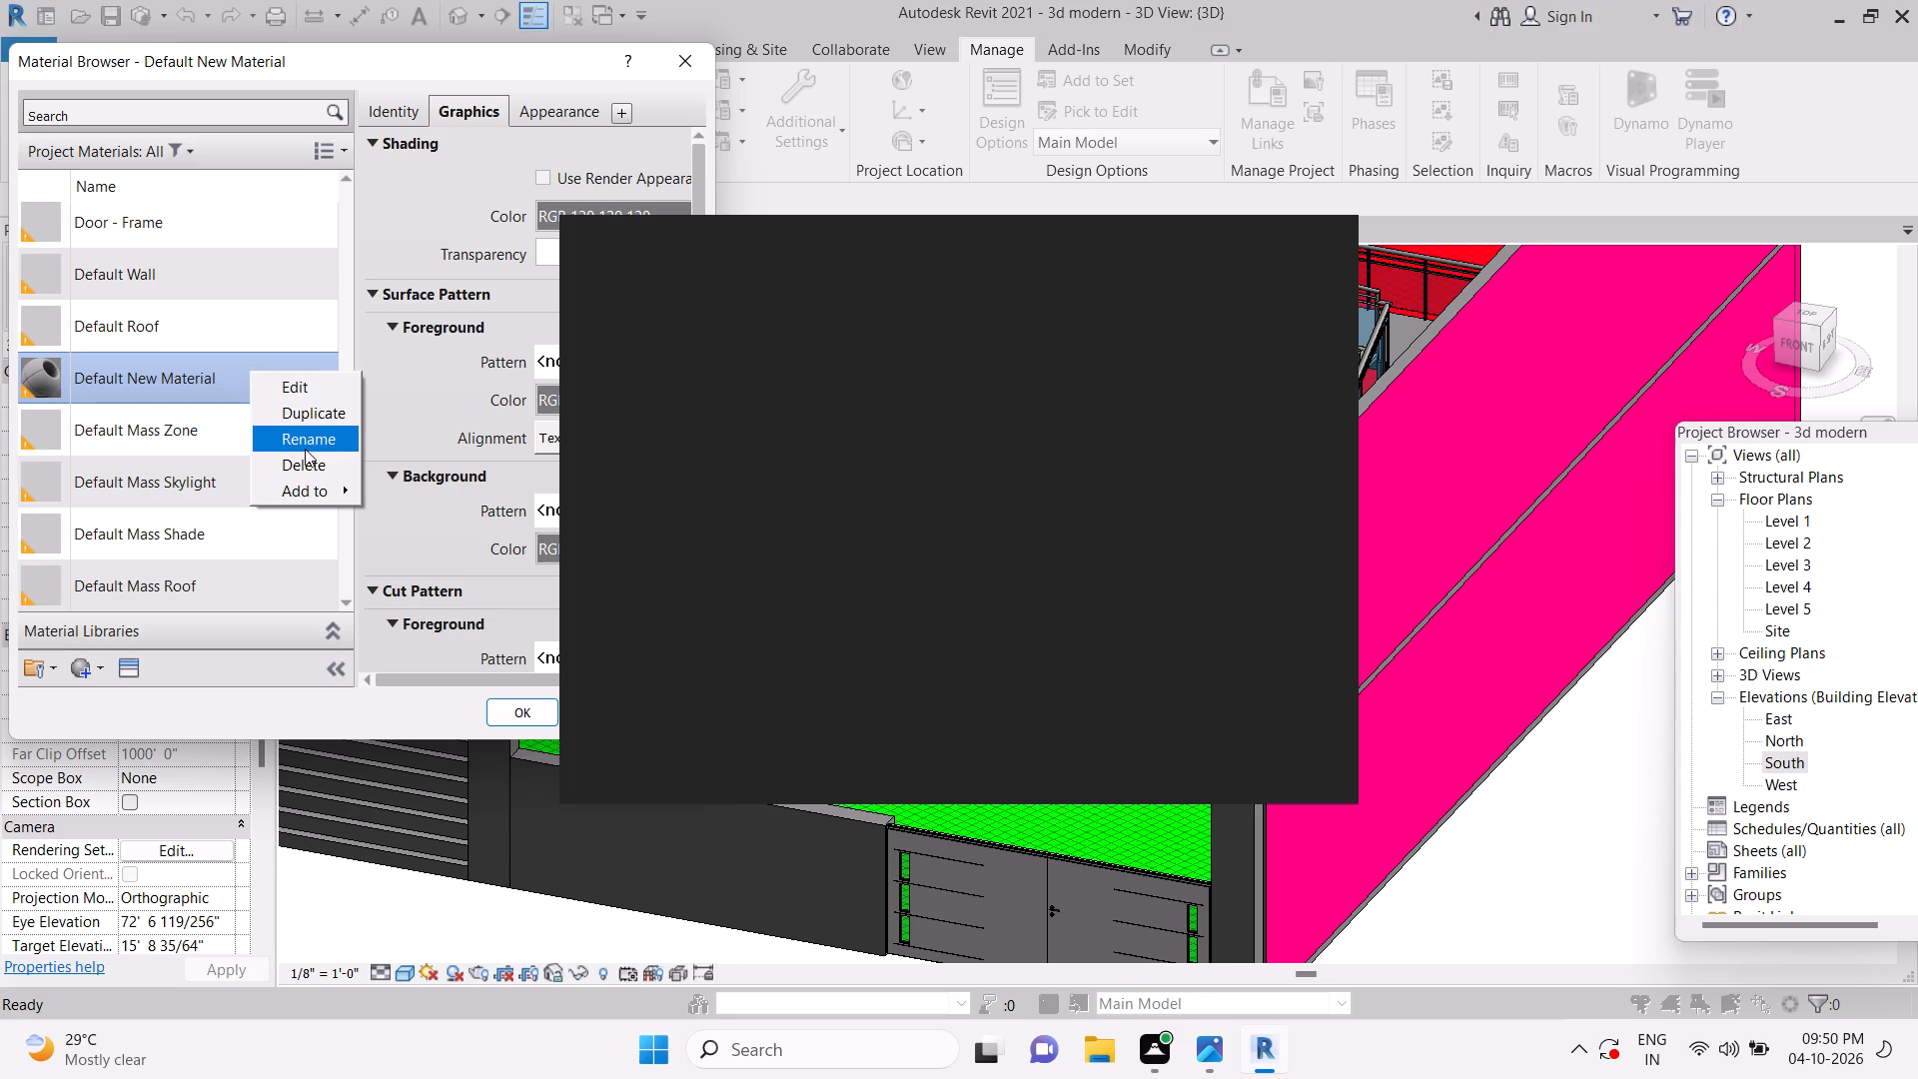
pyautogui.click(305, 449)
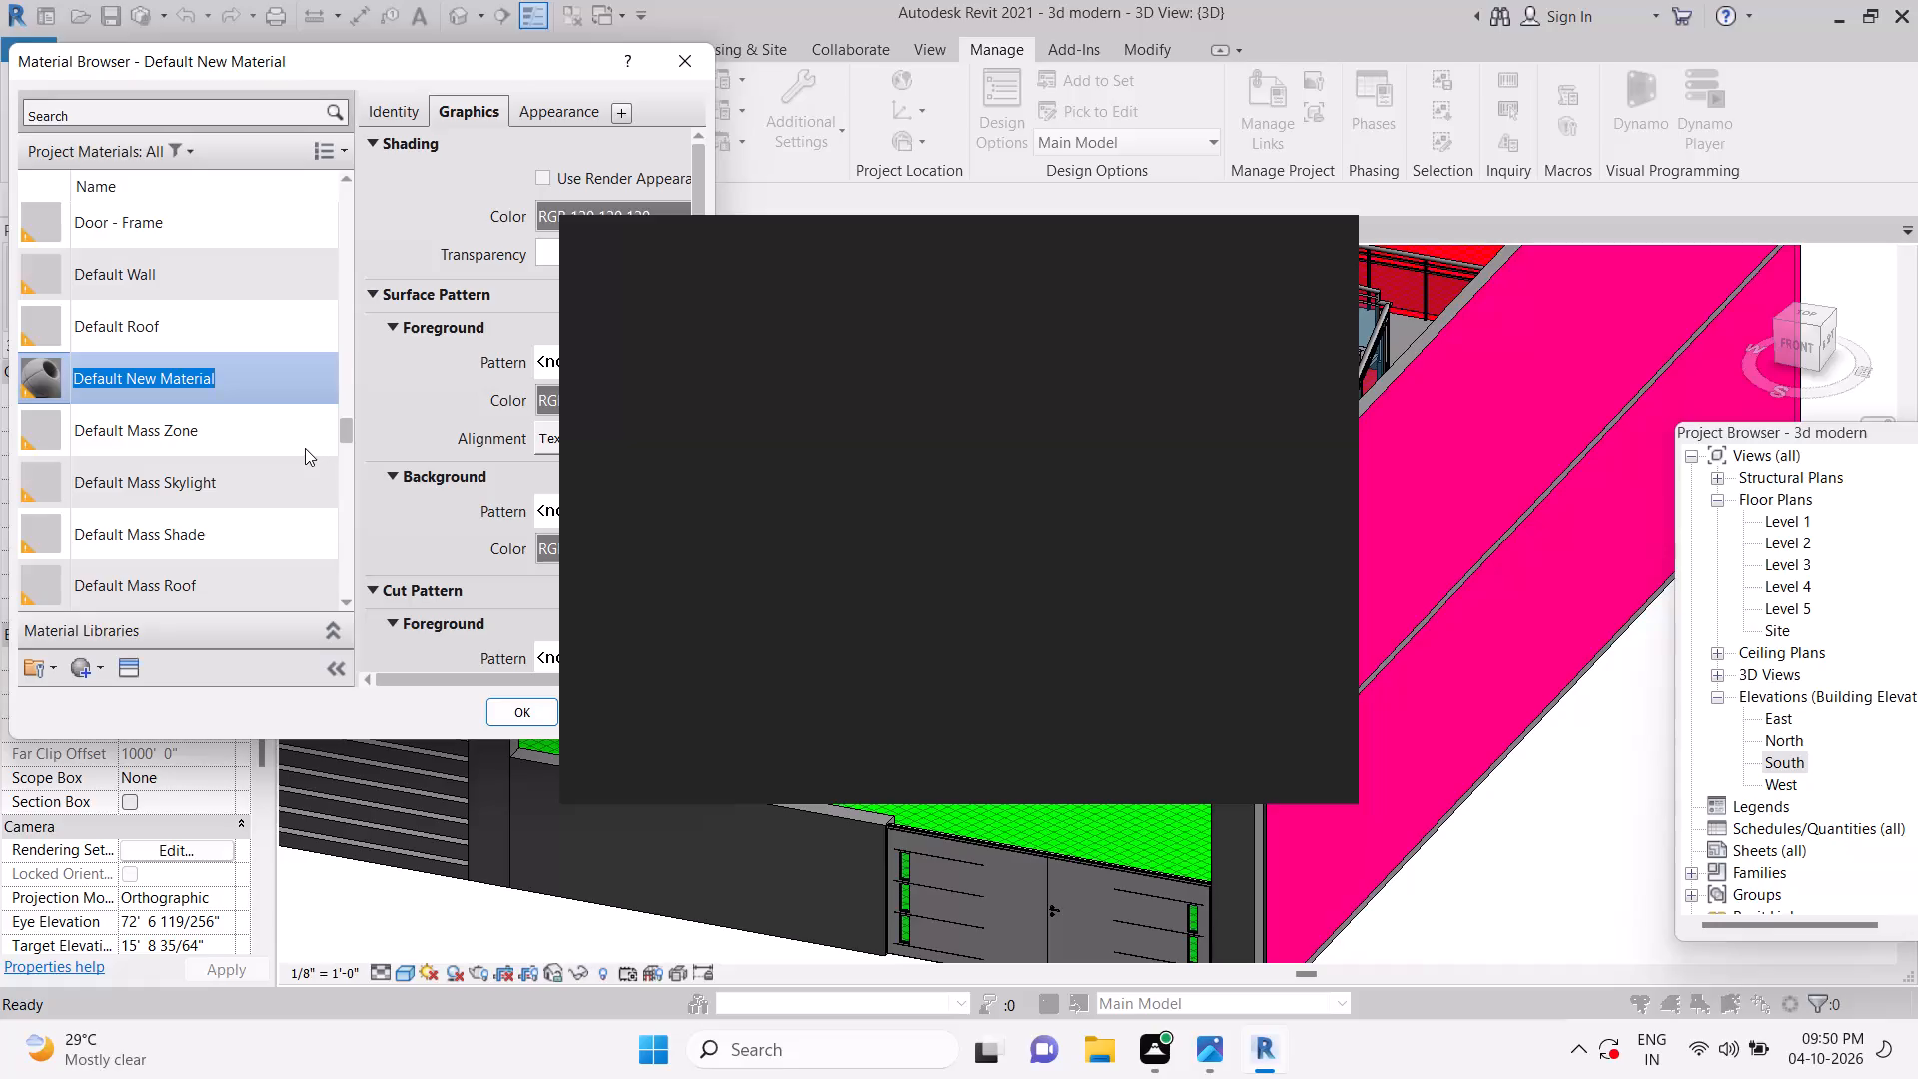
pyautogui.press('f')
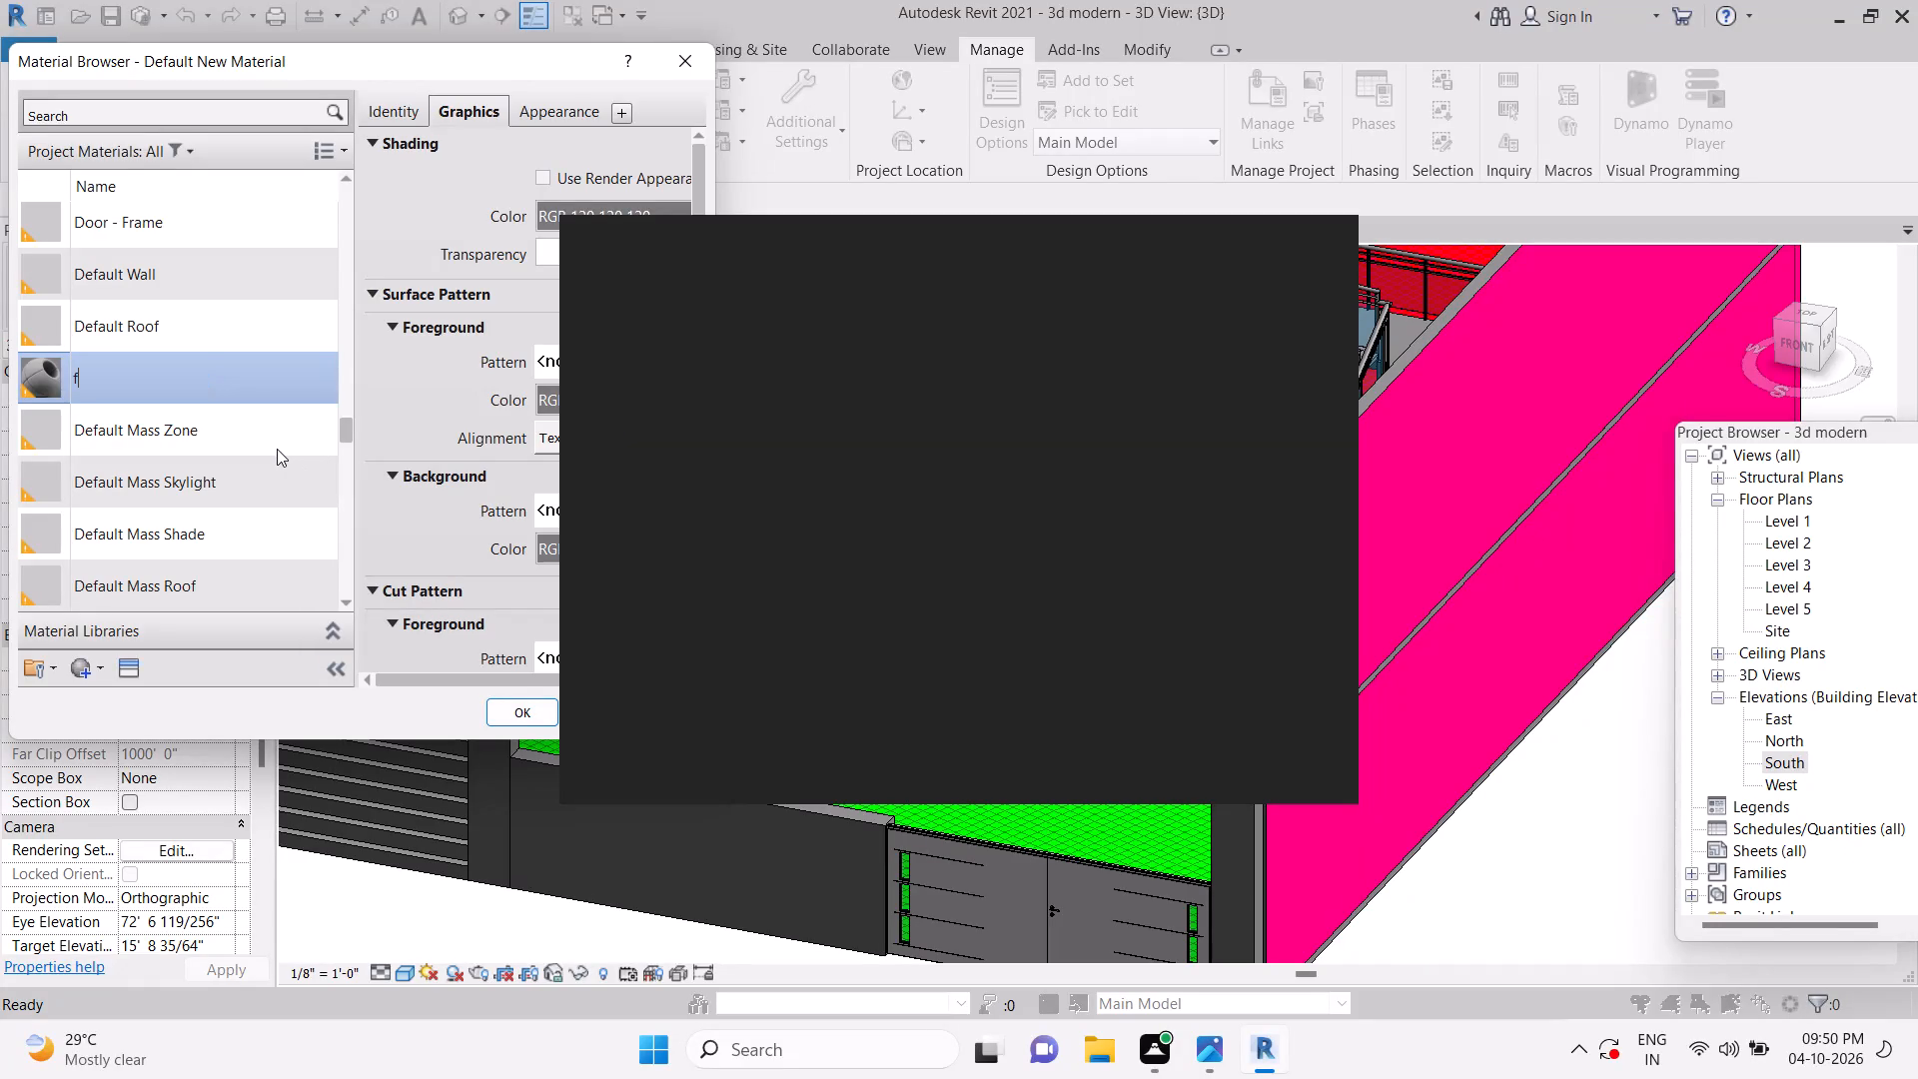
pyautogui.write('loor')
pyautogui.press('space')
pyautogui.press('1')
pyautogui.press('Return')
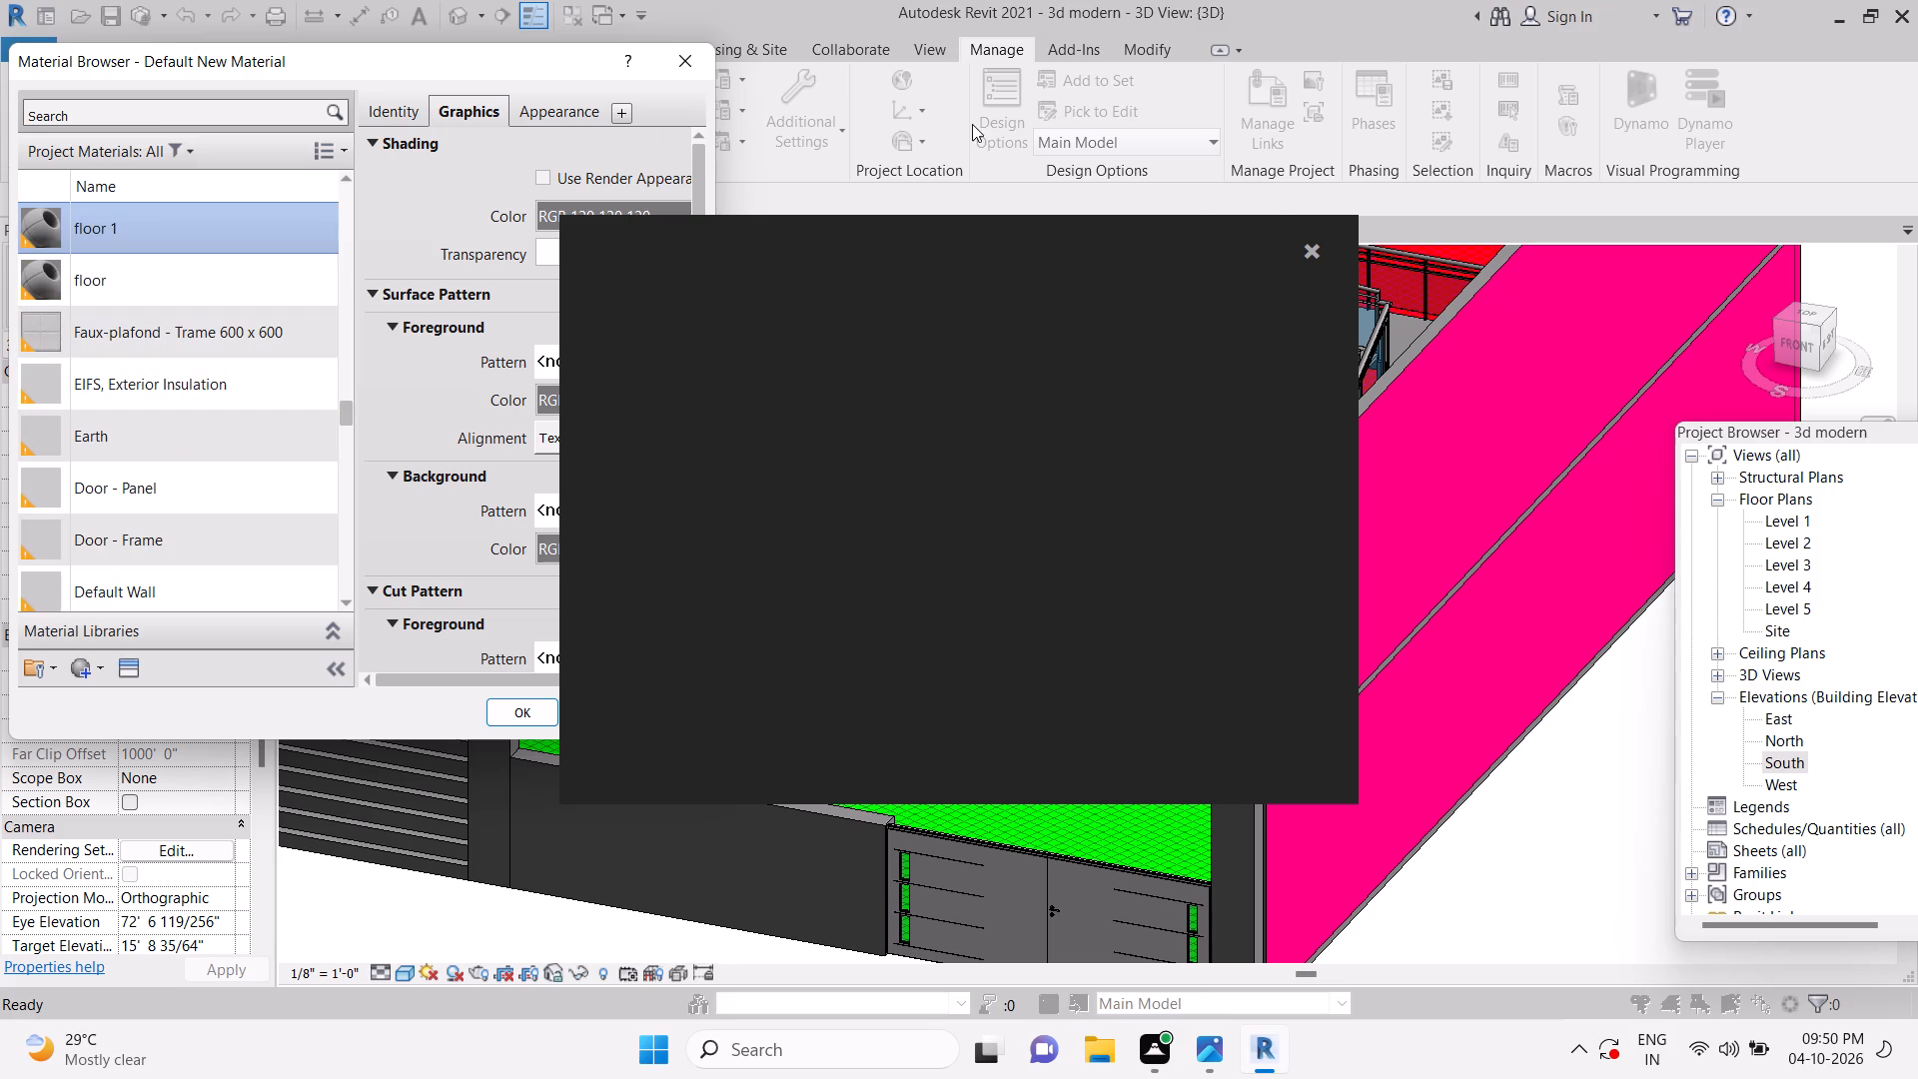
pyautogui.click(1314, 249)
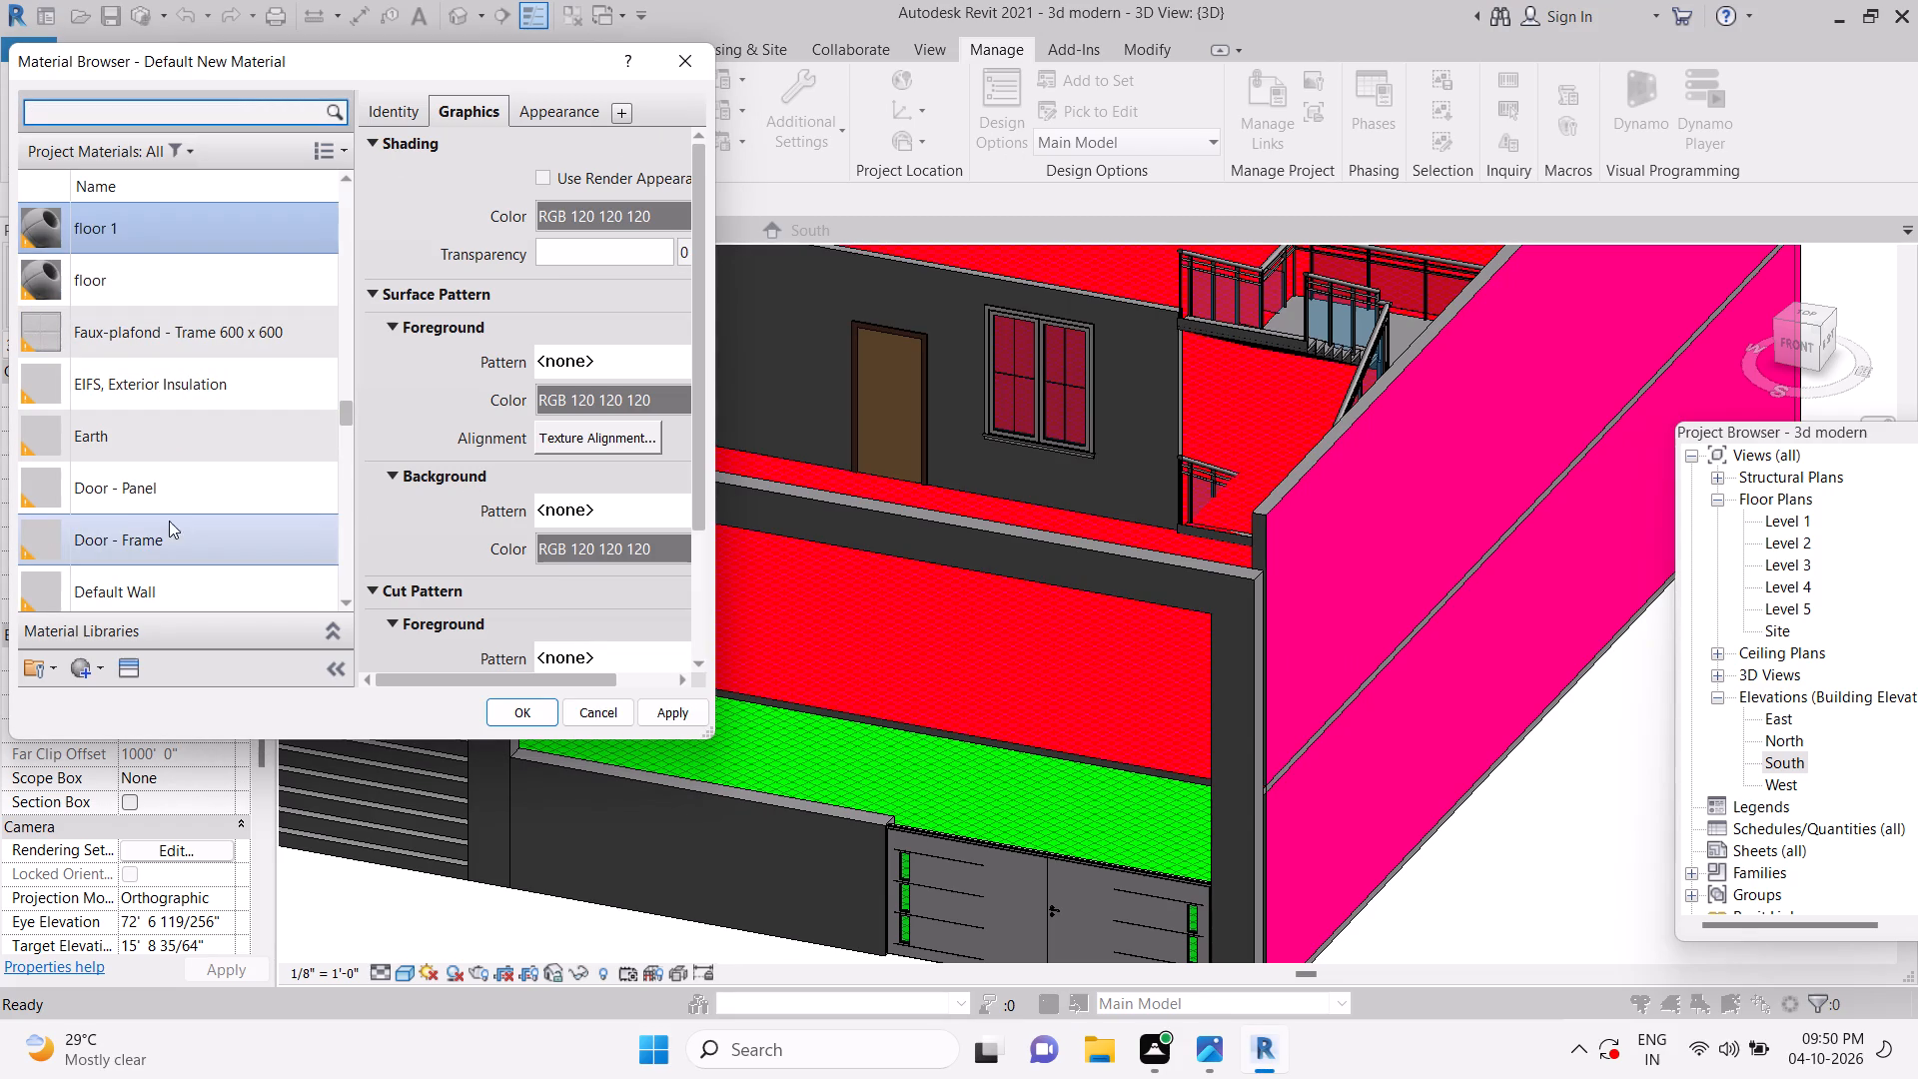
# Replace the floor 1 material's appearance asset with Gold - Polished from the Autodesk Physical Assets library.
pyautogui.click(562, 108)
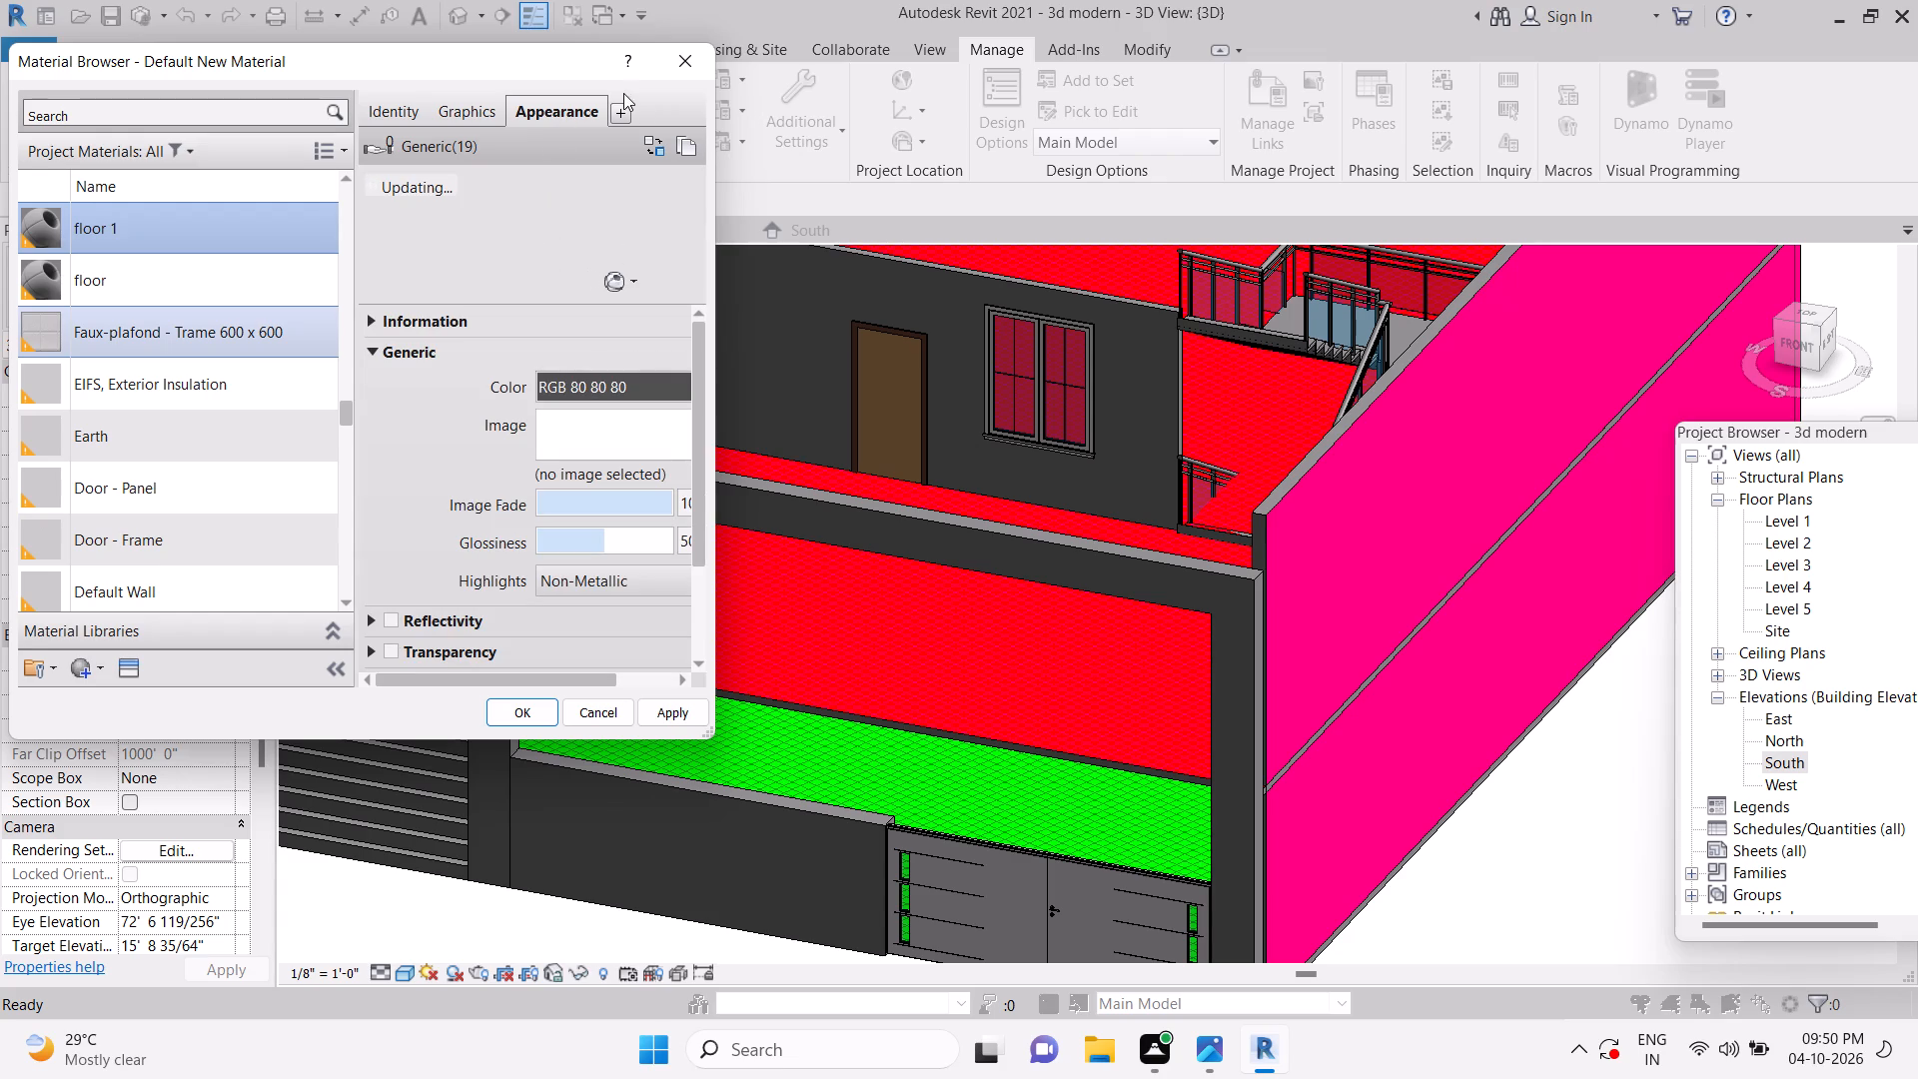
pyautogui.click(653, 147)
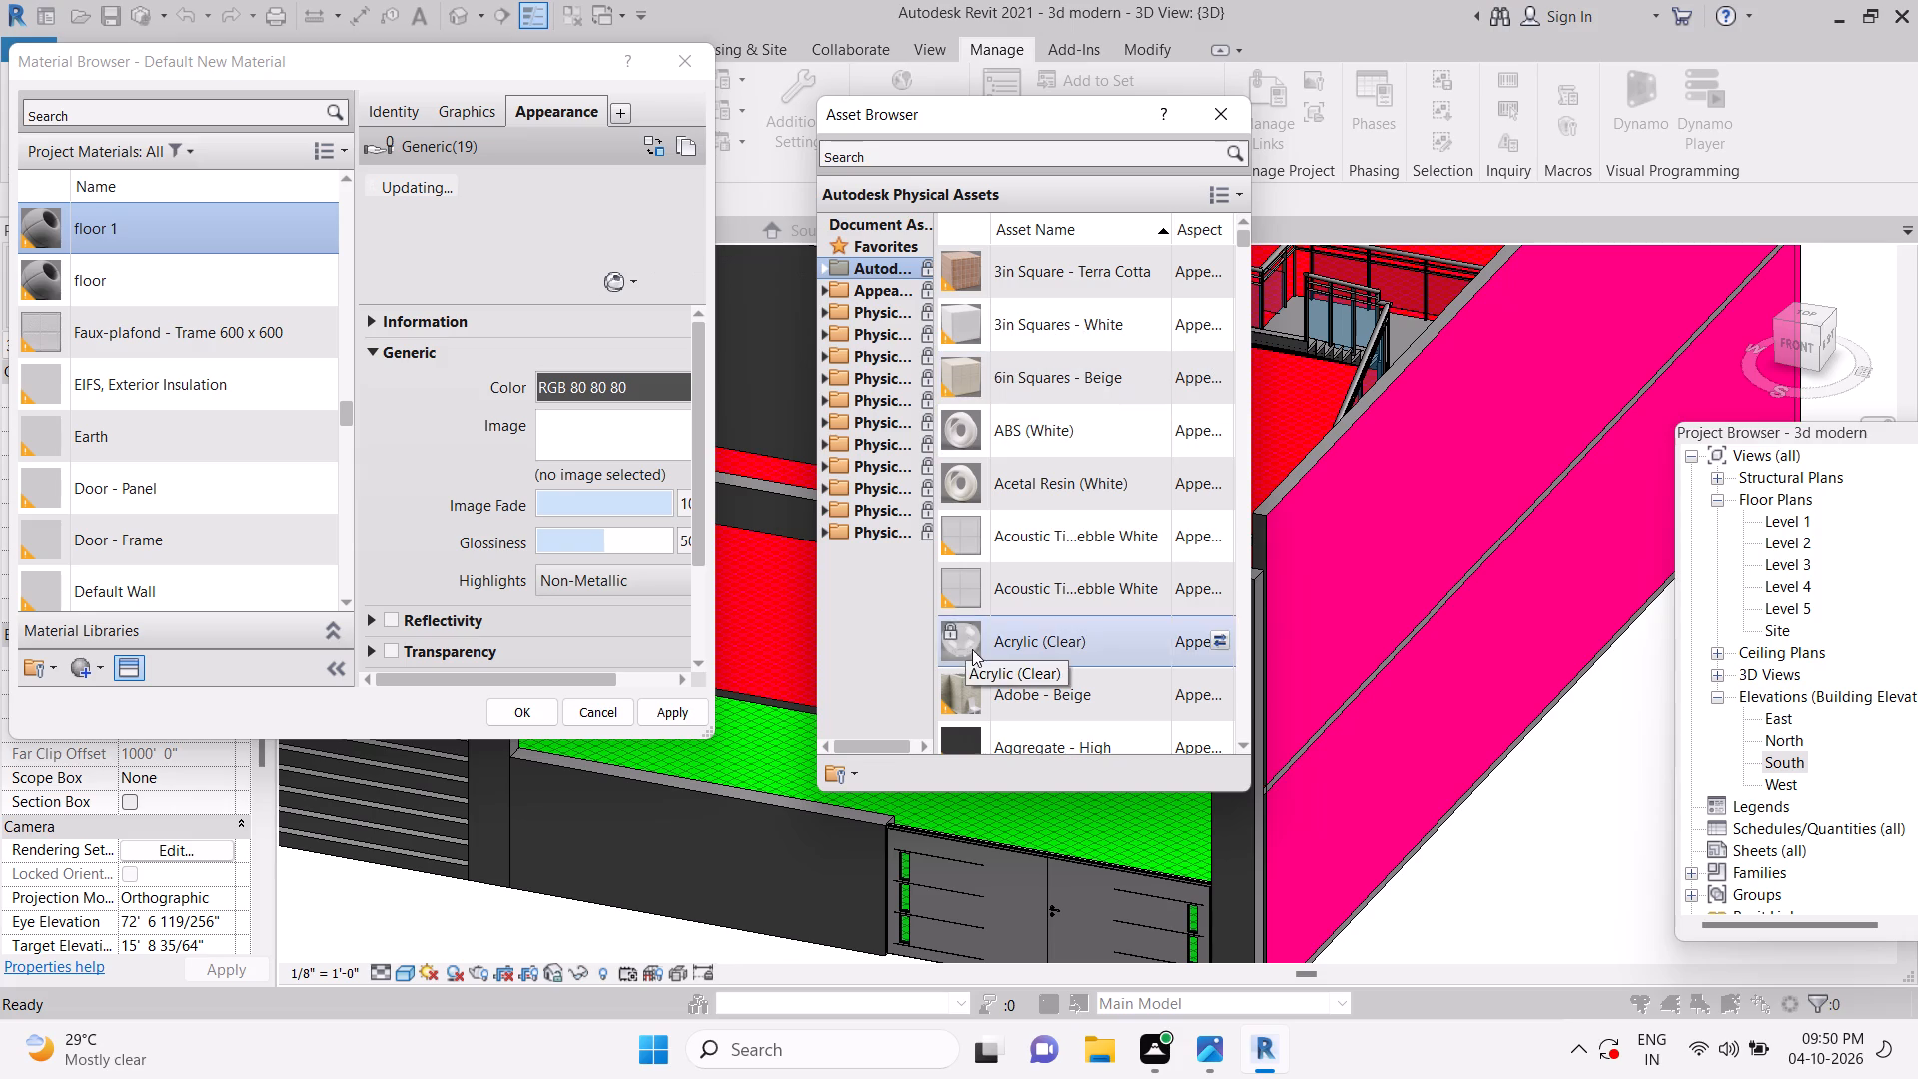
pyautogui.scroll(-2, 961, 711)
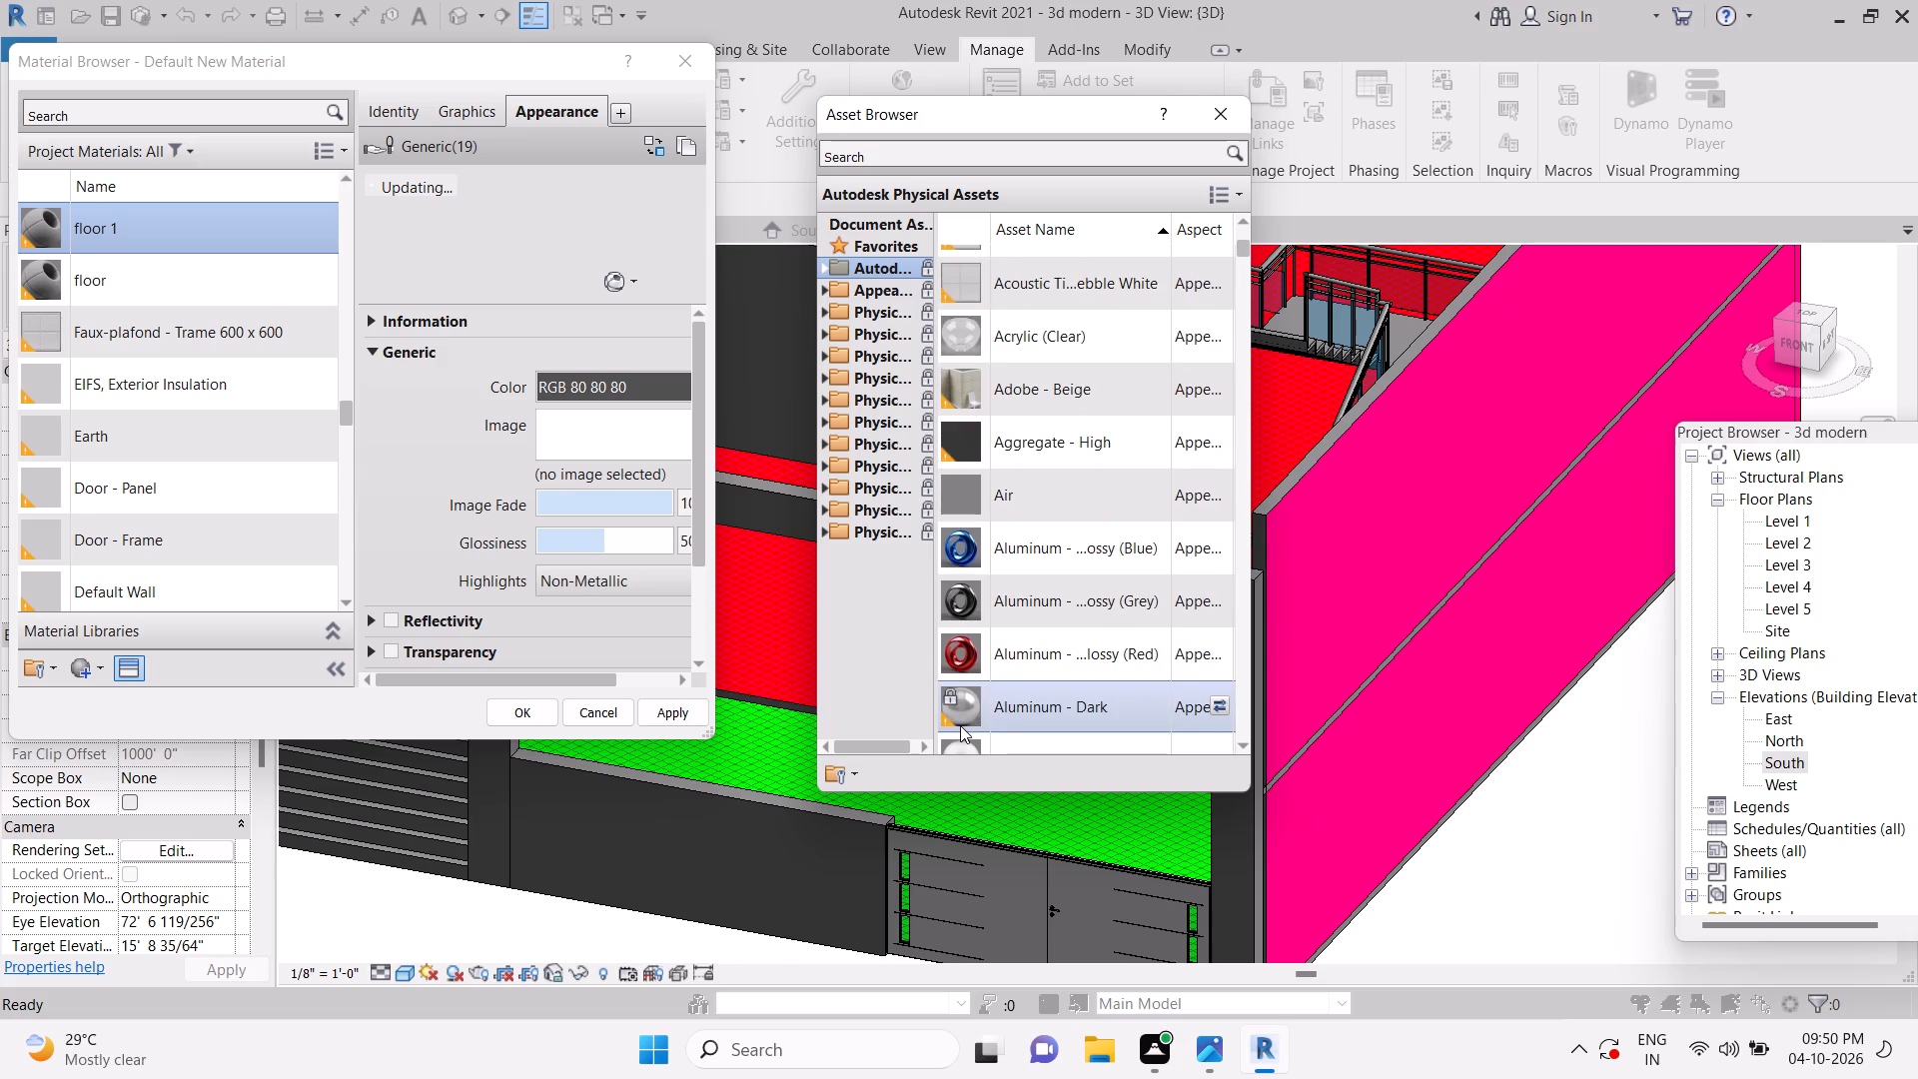
pyautogui.scroll(-4, 960, 725)
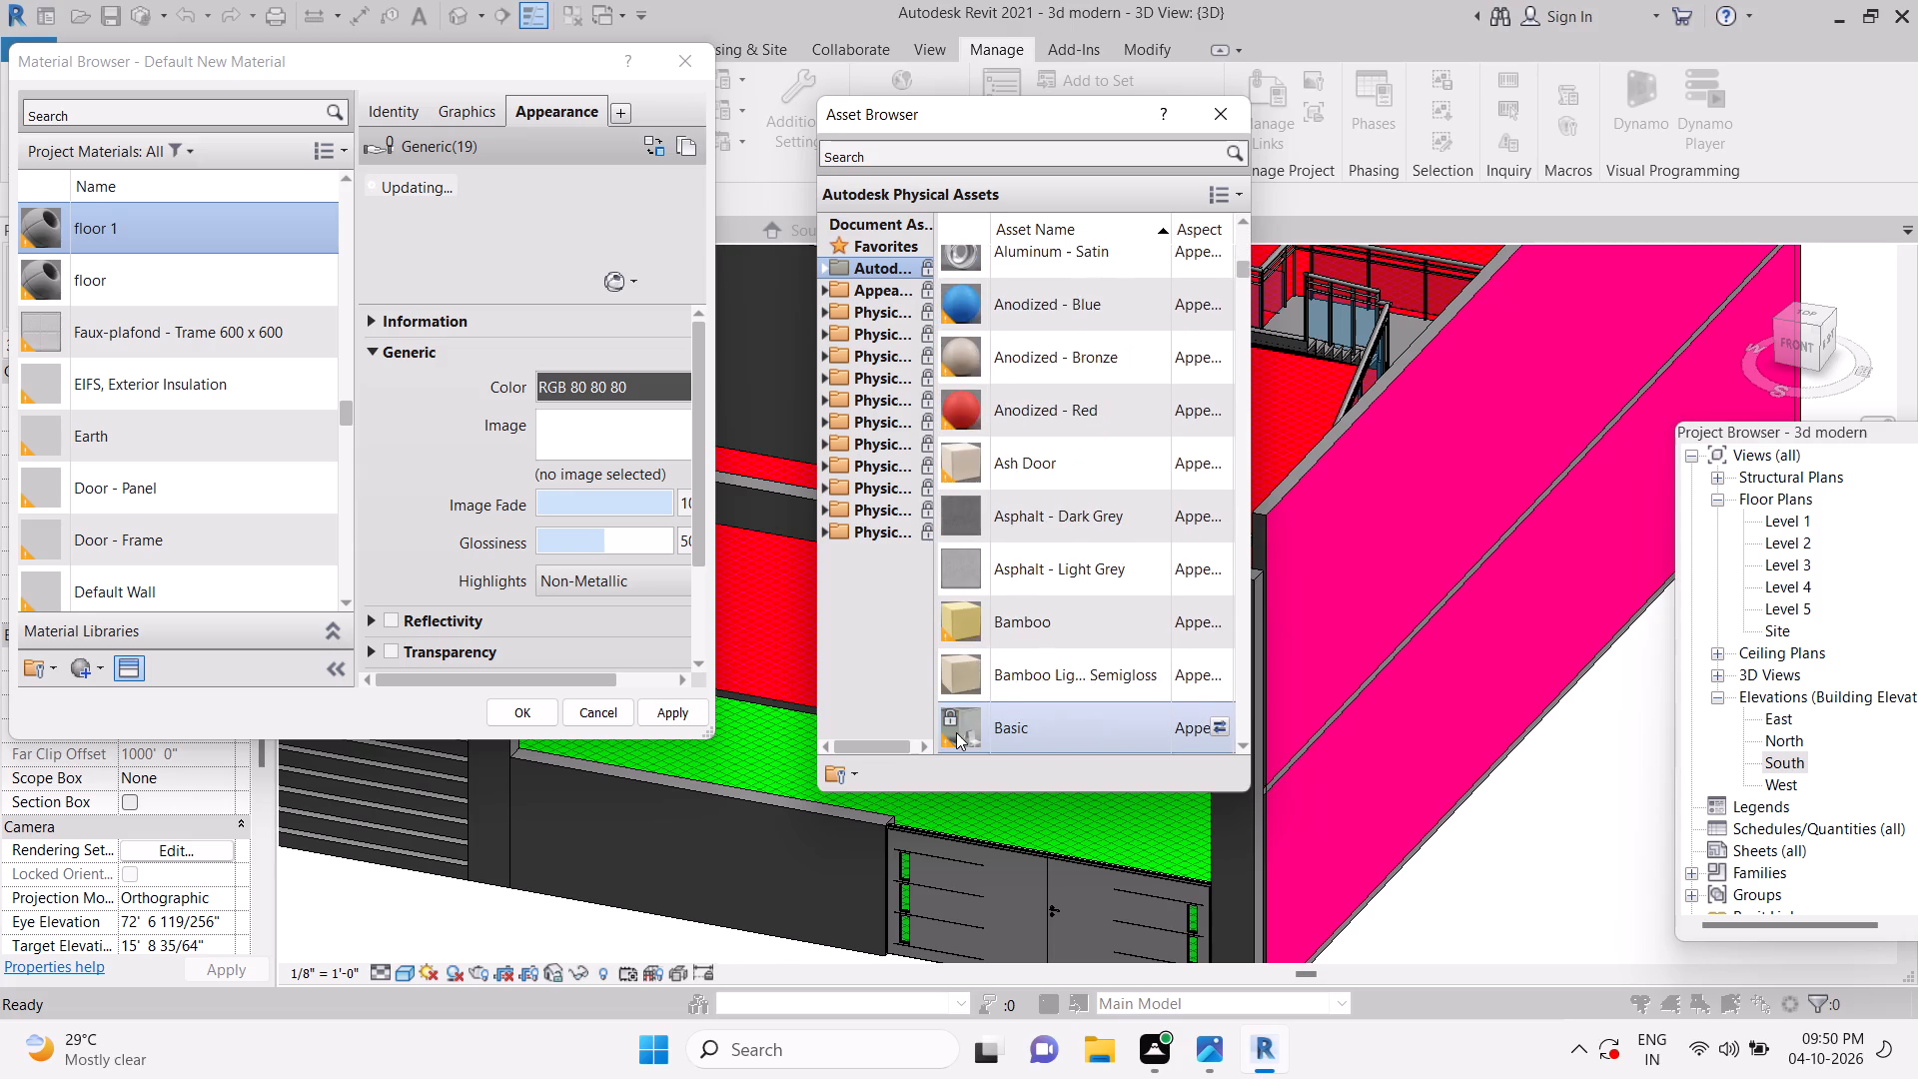
pyautogui.scroll(-5, 956, 732)
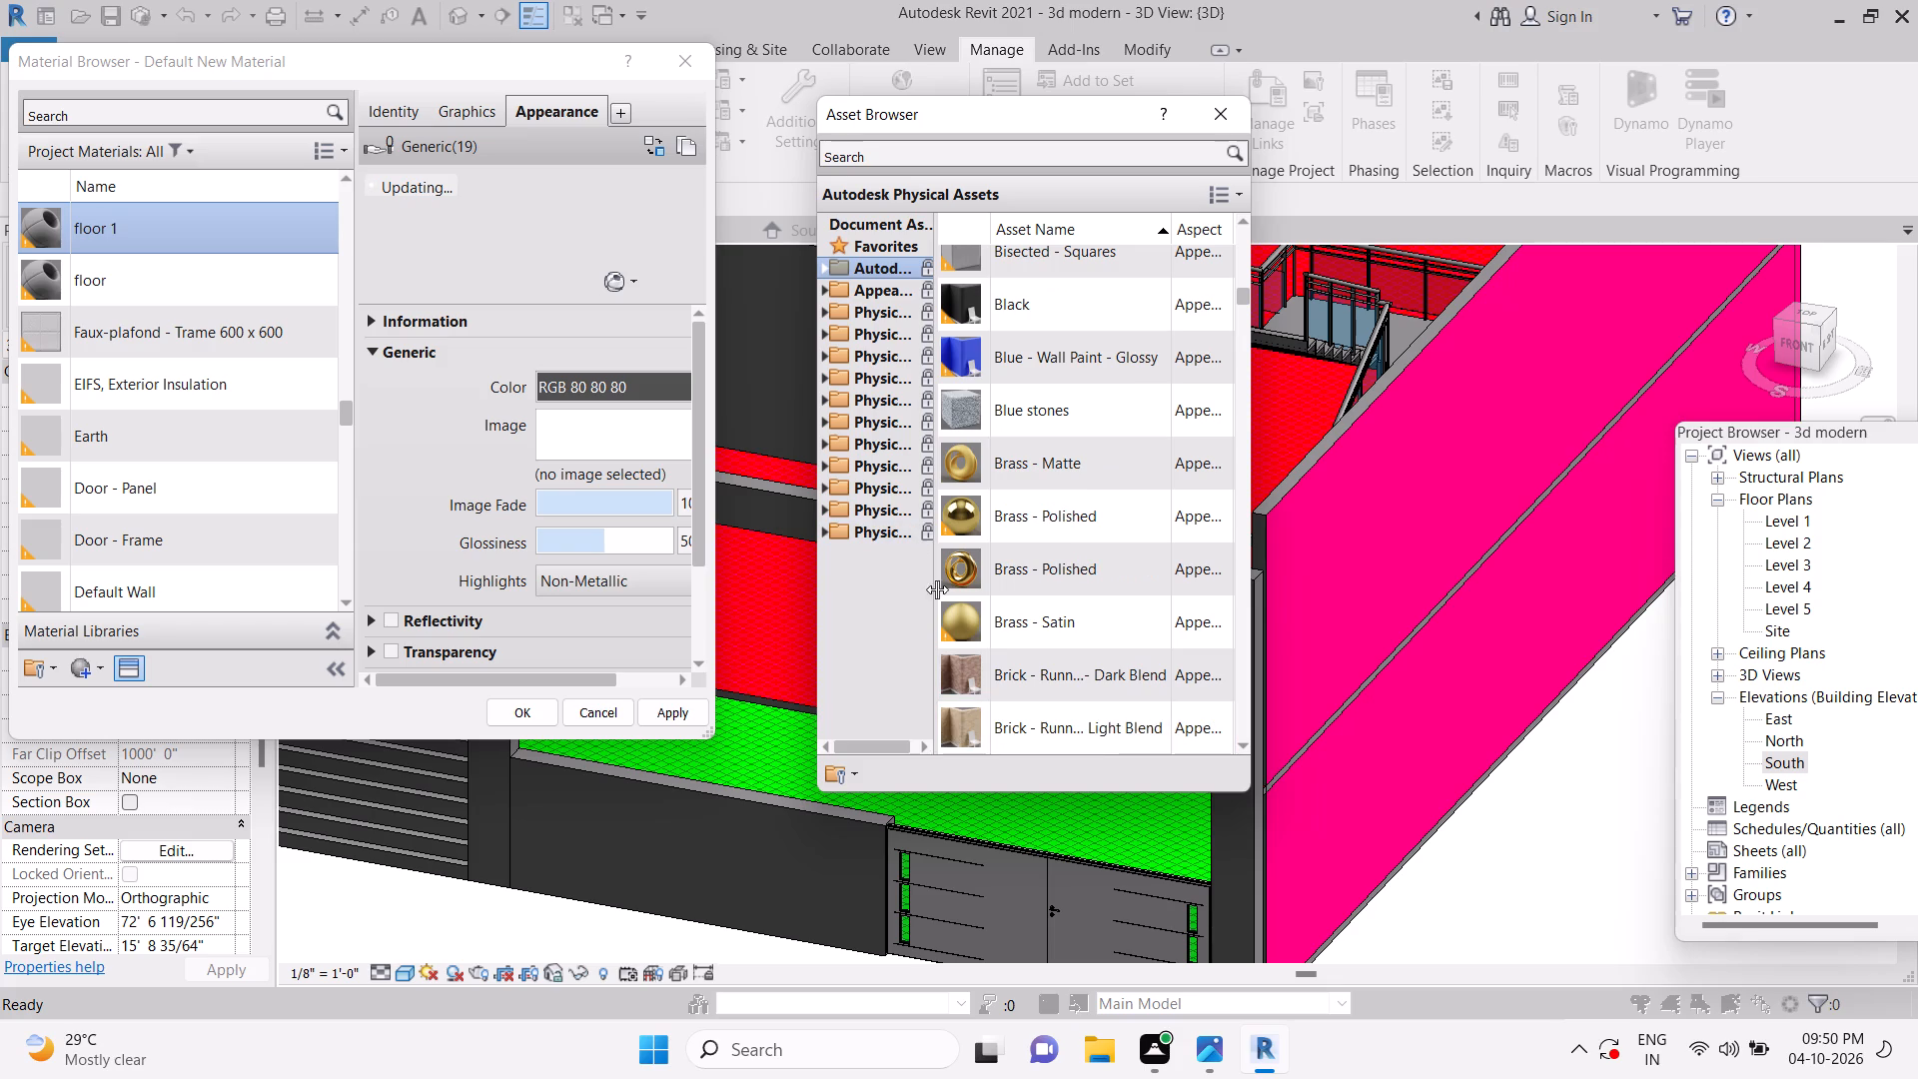
pyautogui.scroll(-3, 961, 630)
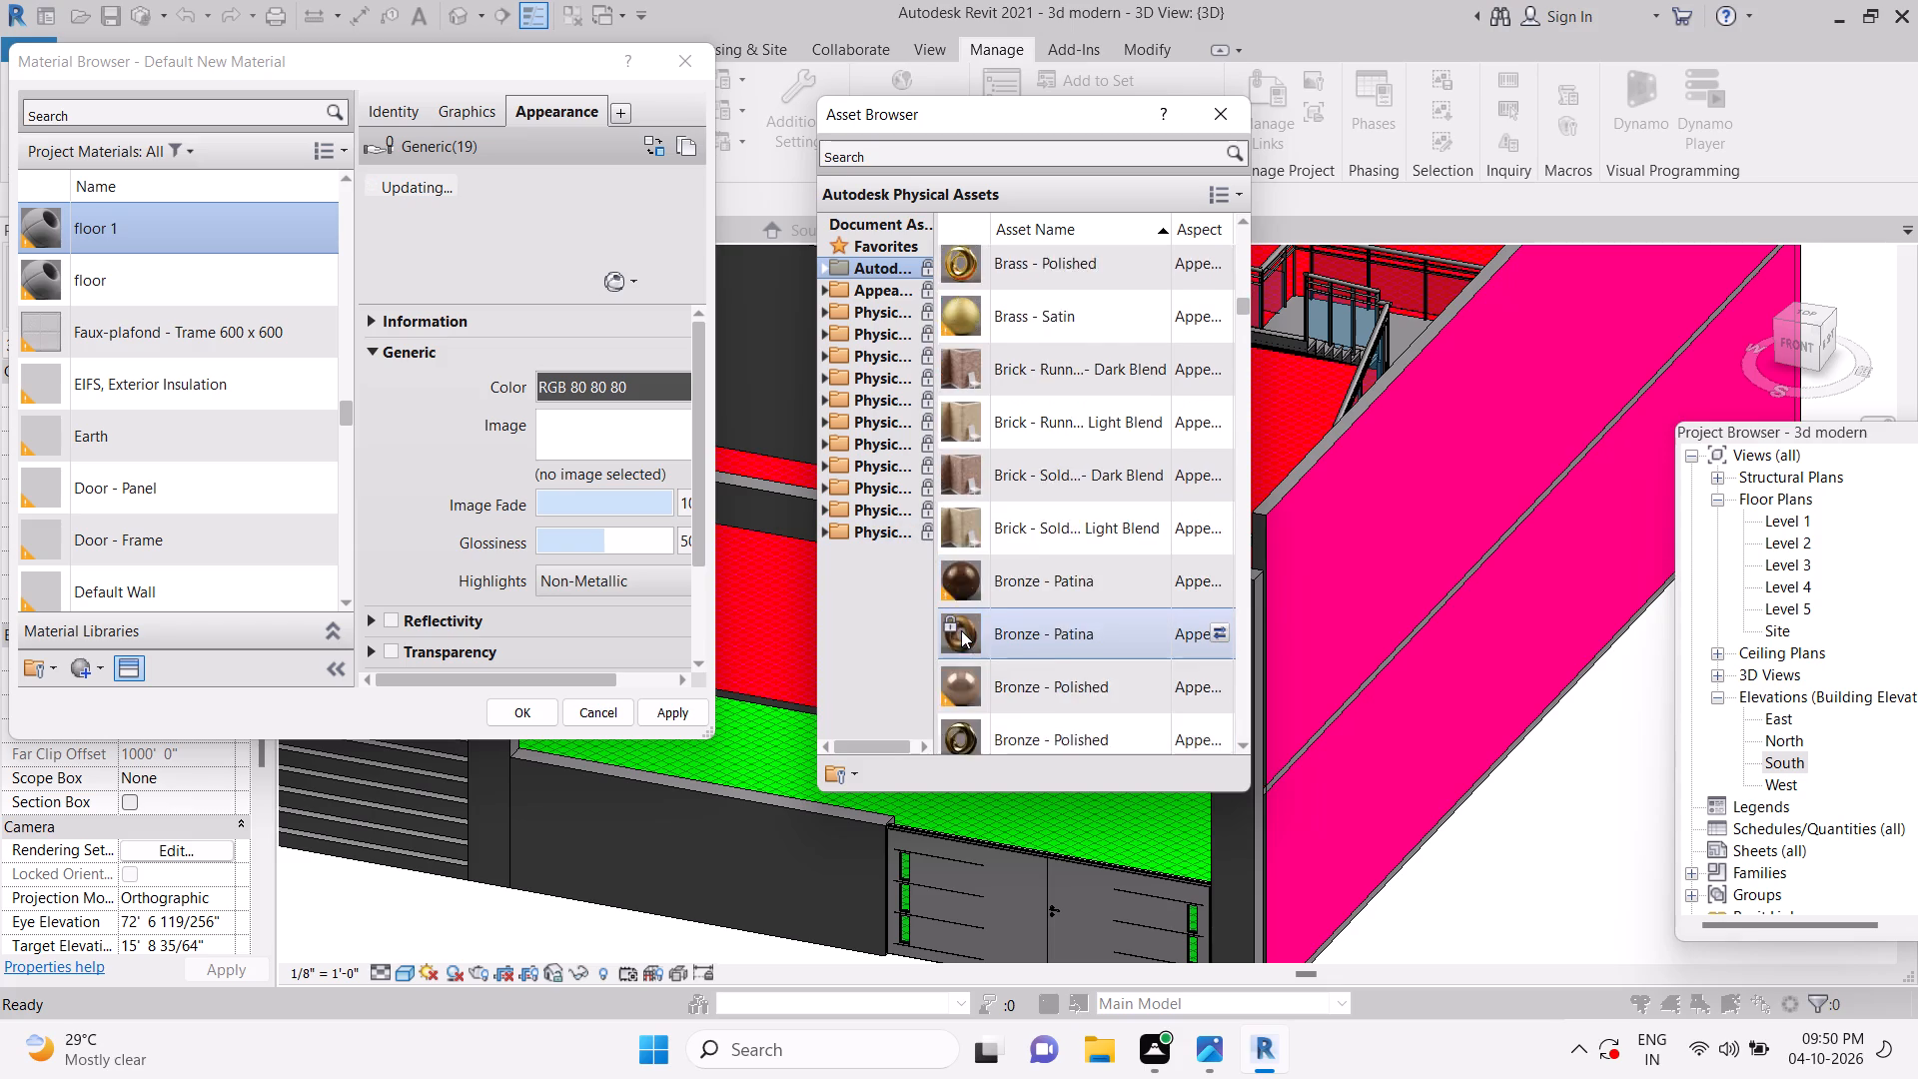
pyautogui.scroll(-12, 961, 630)
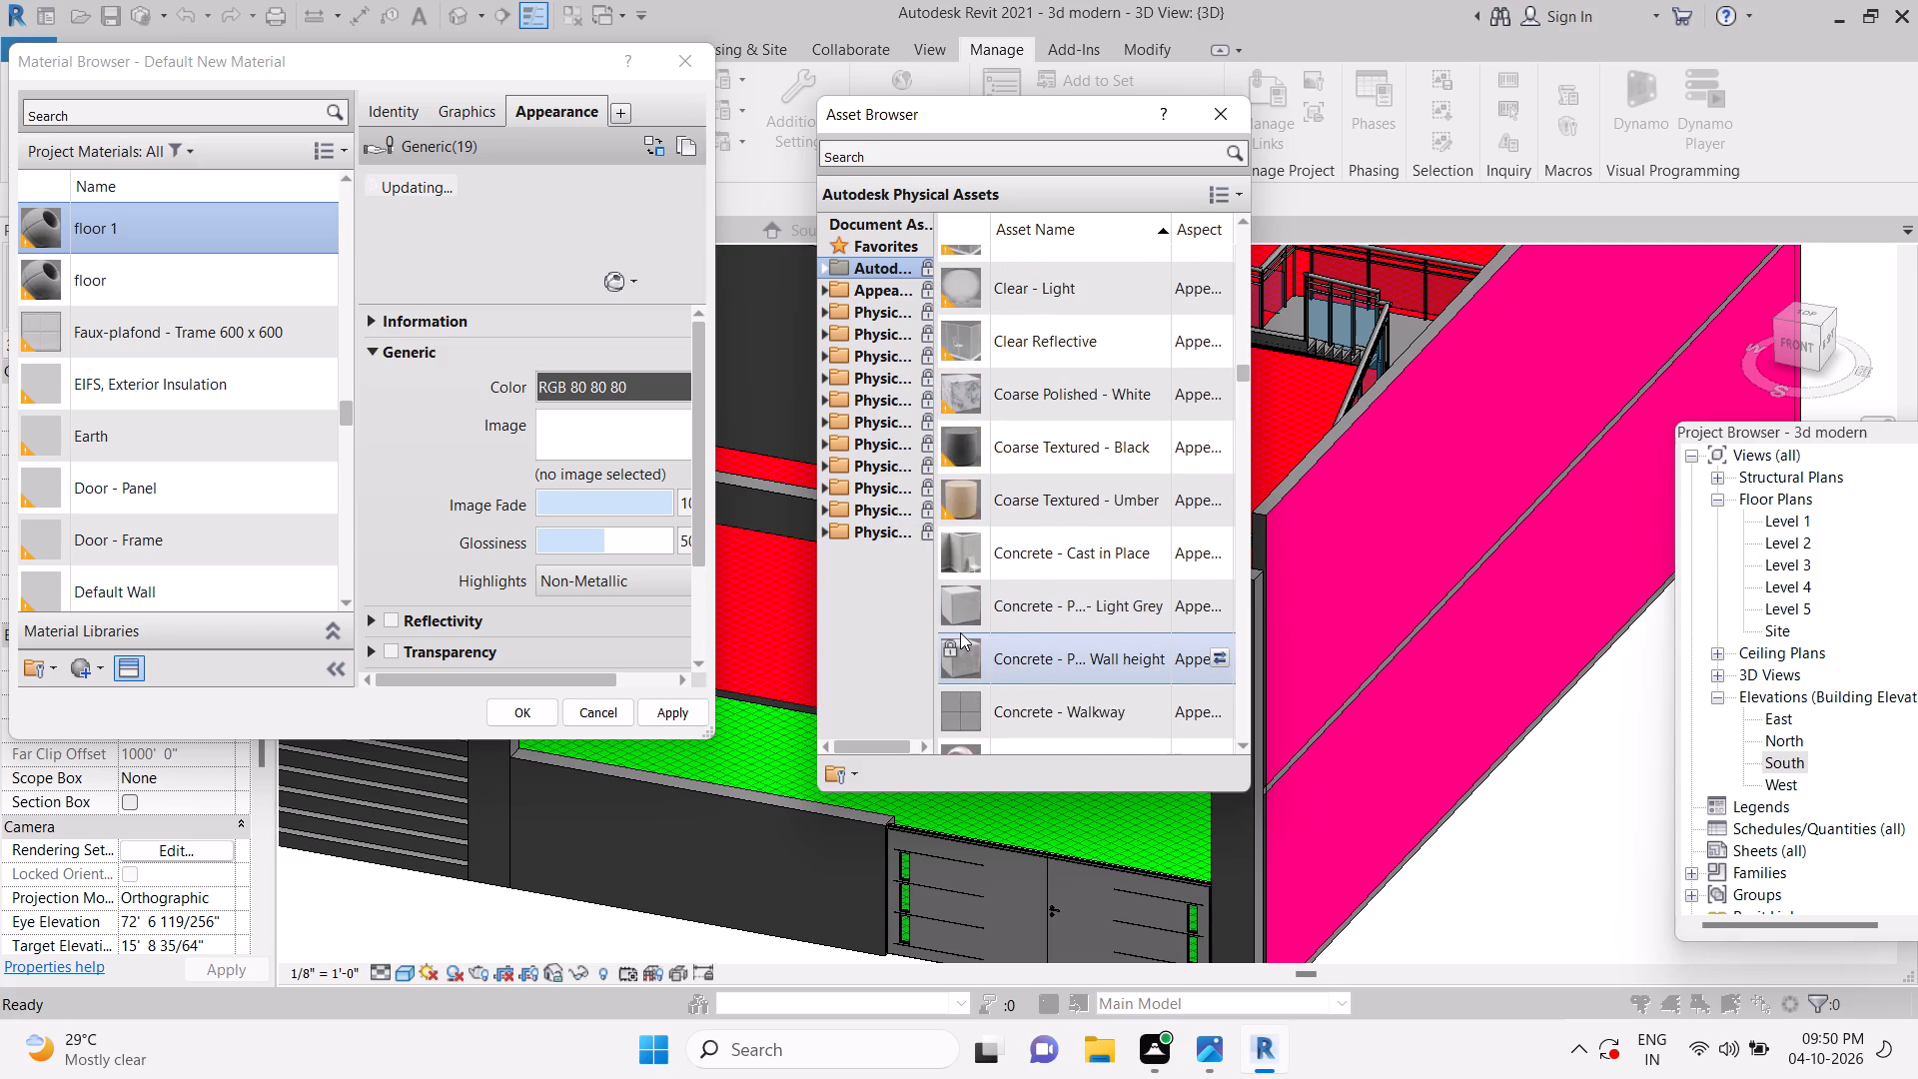
pyautogui.scroll(-8, 960, 632)
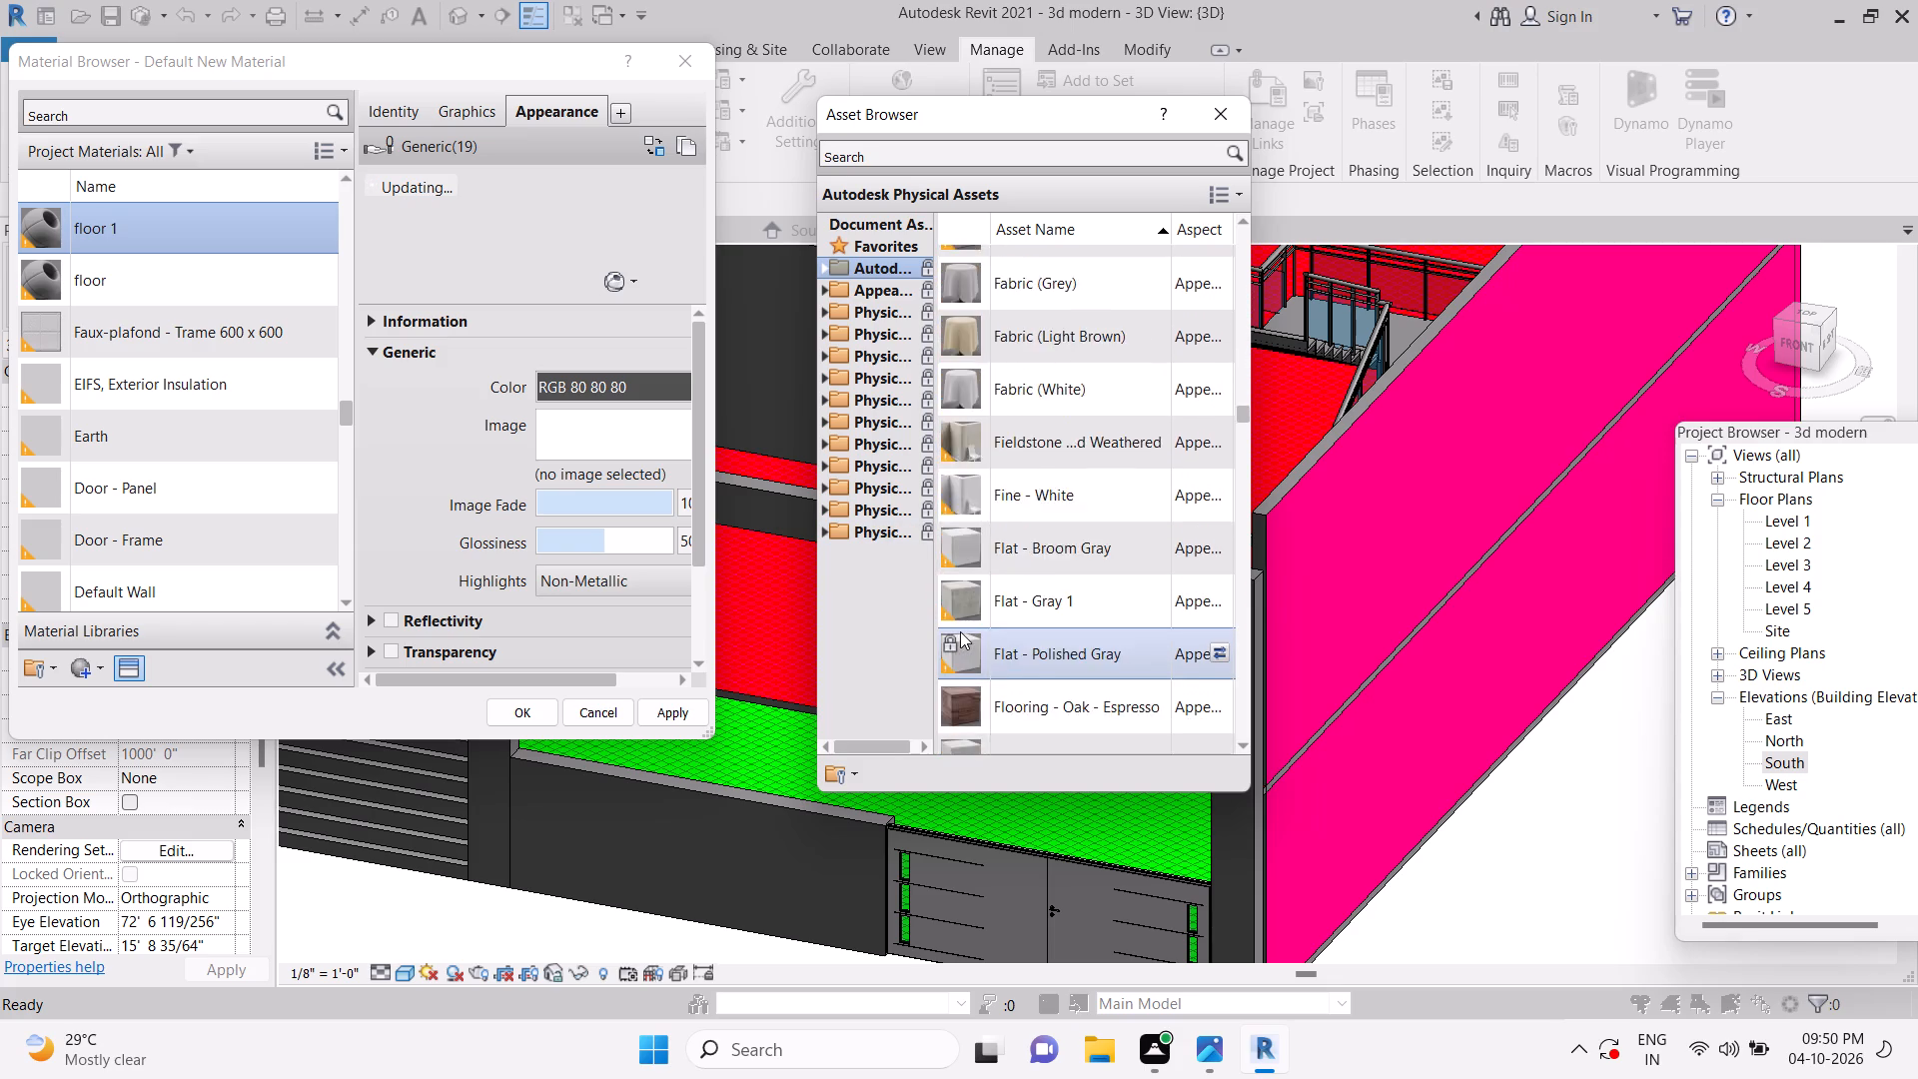
pyautogui.scroll(-7, 960, 631)
pyautogui.scroll(2, 960, 631)
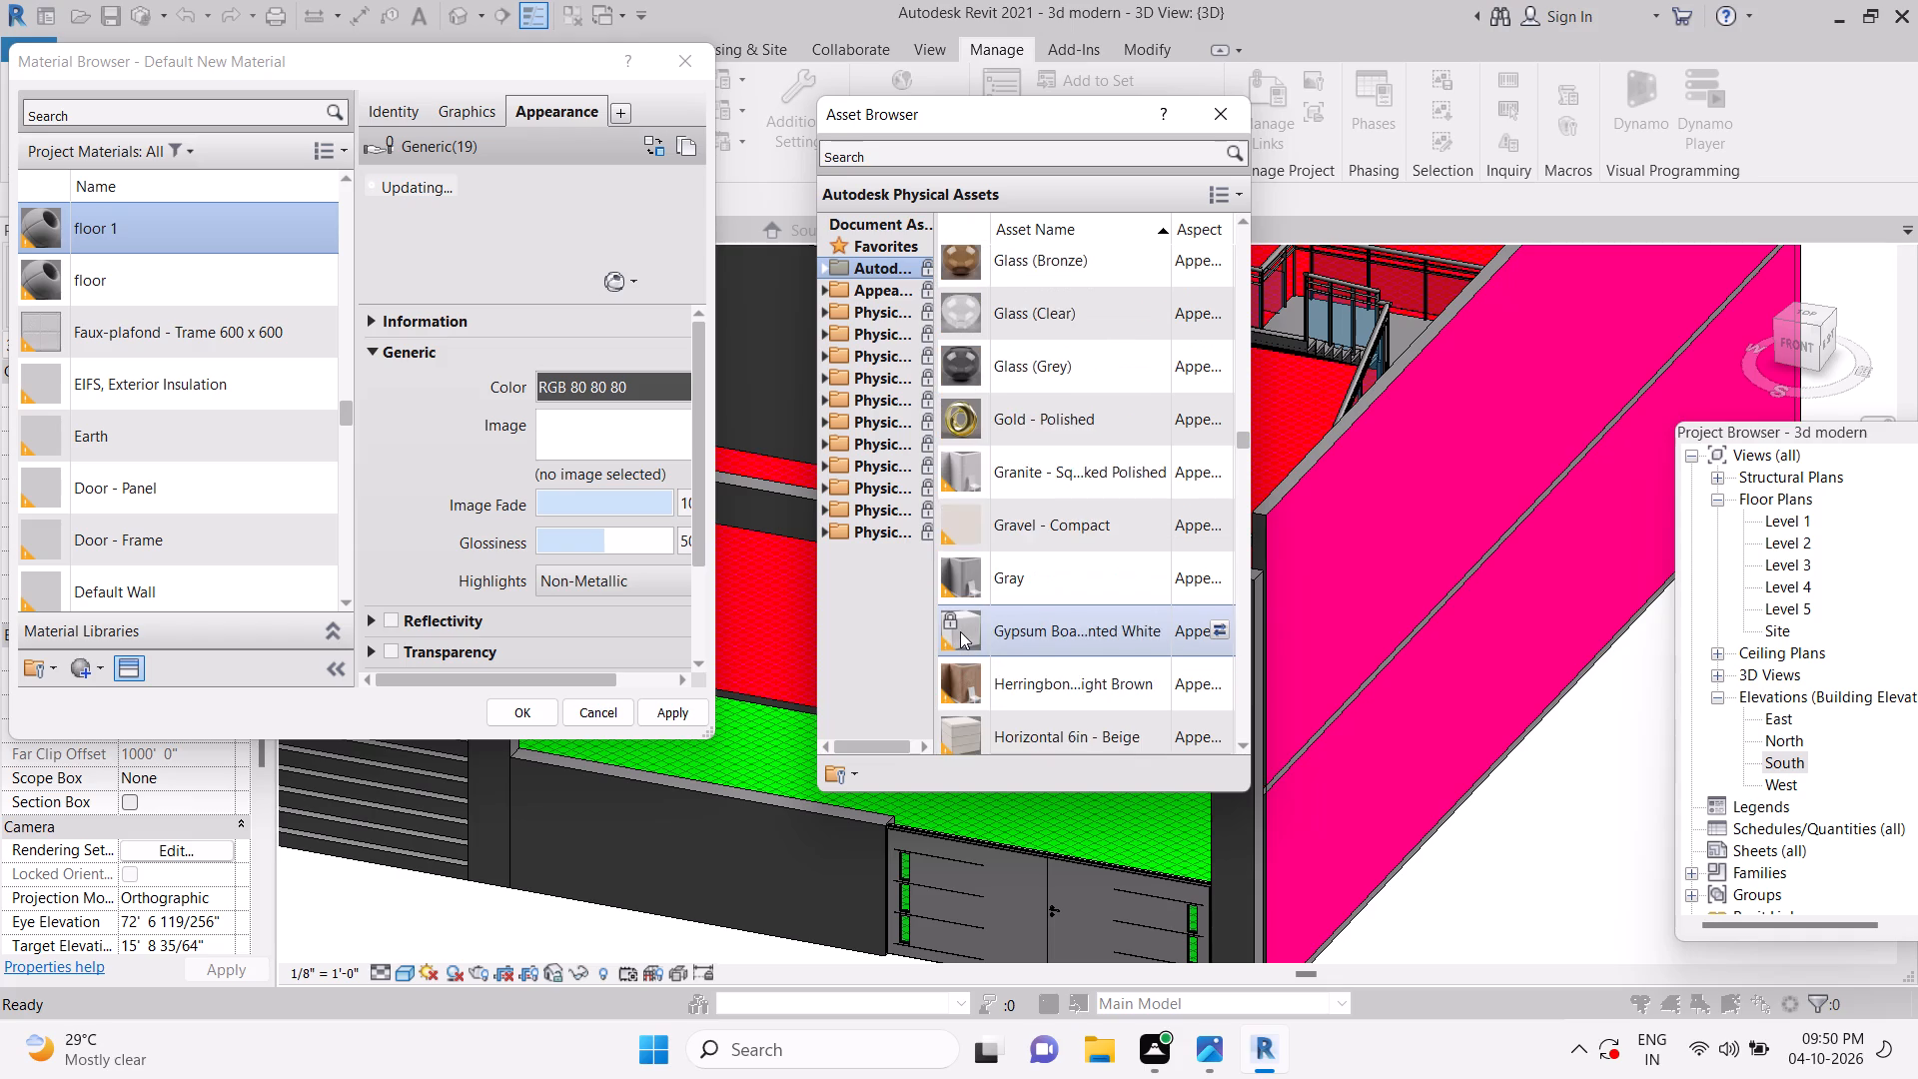
pyautogui.scroll(2, 960, 631)
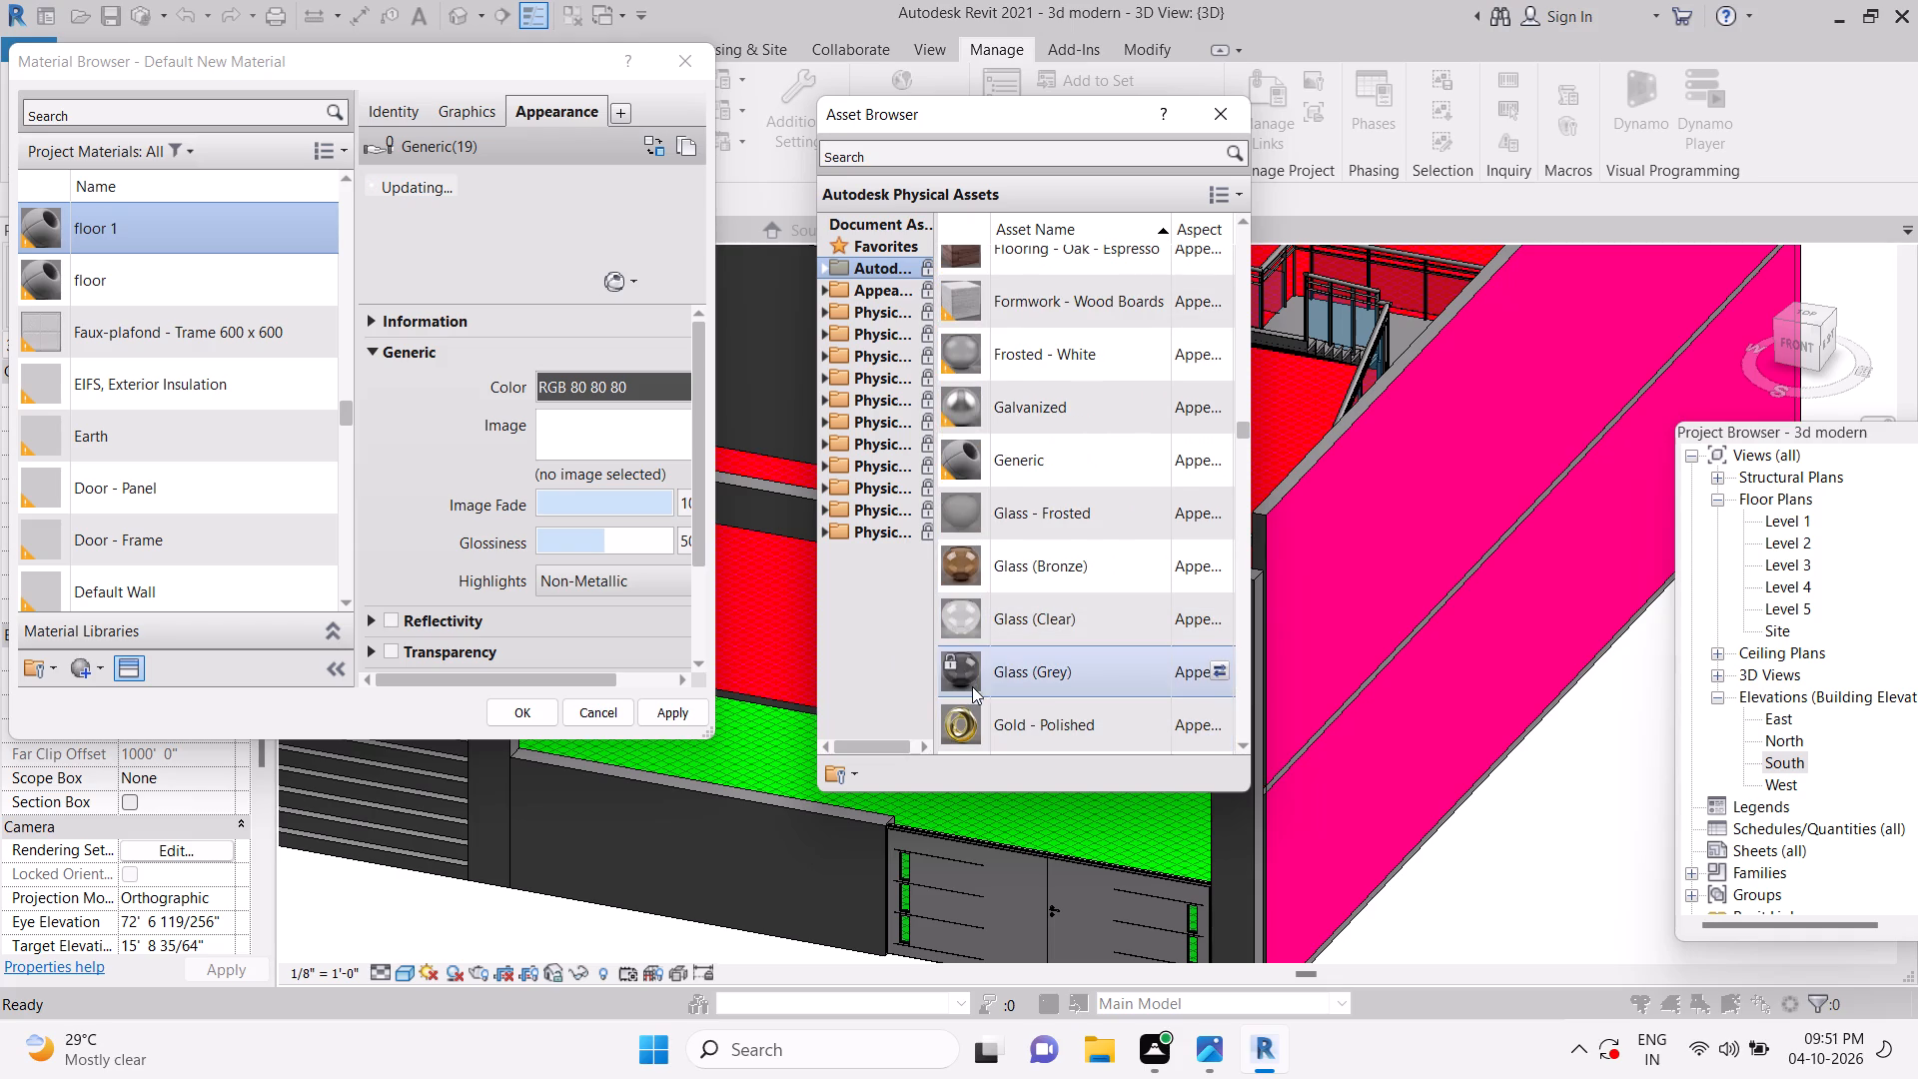
pyautogui.click(988, 717)
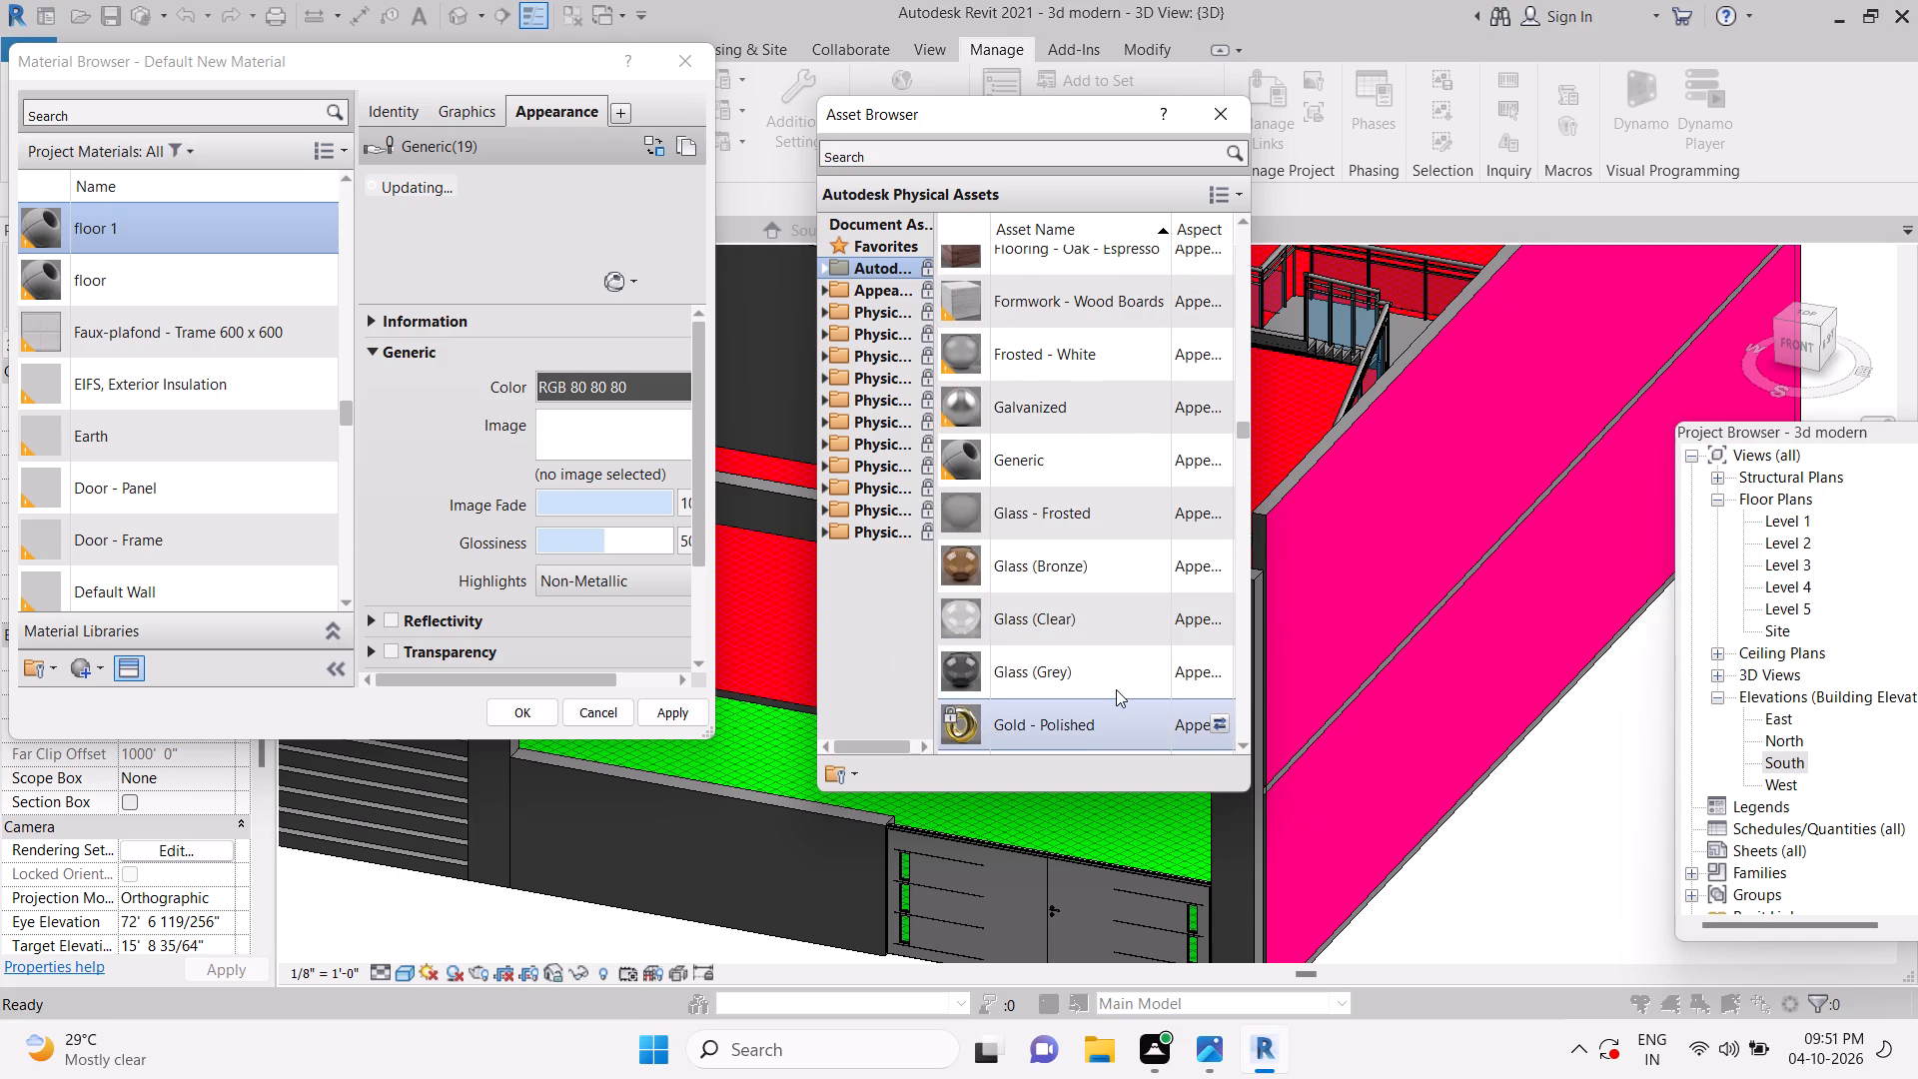
pyautogui.click(1219, 717)
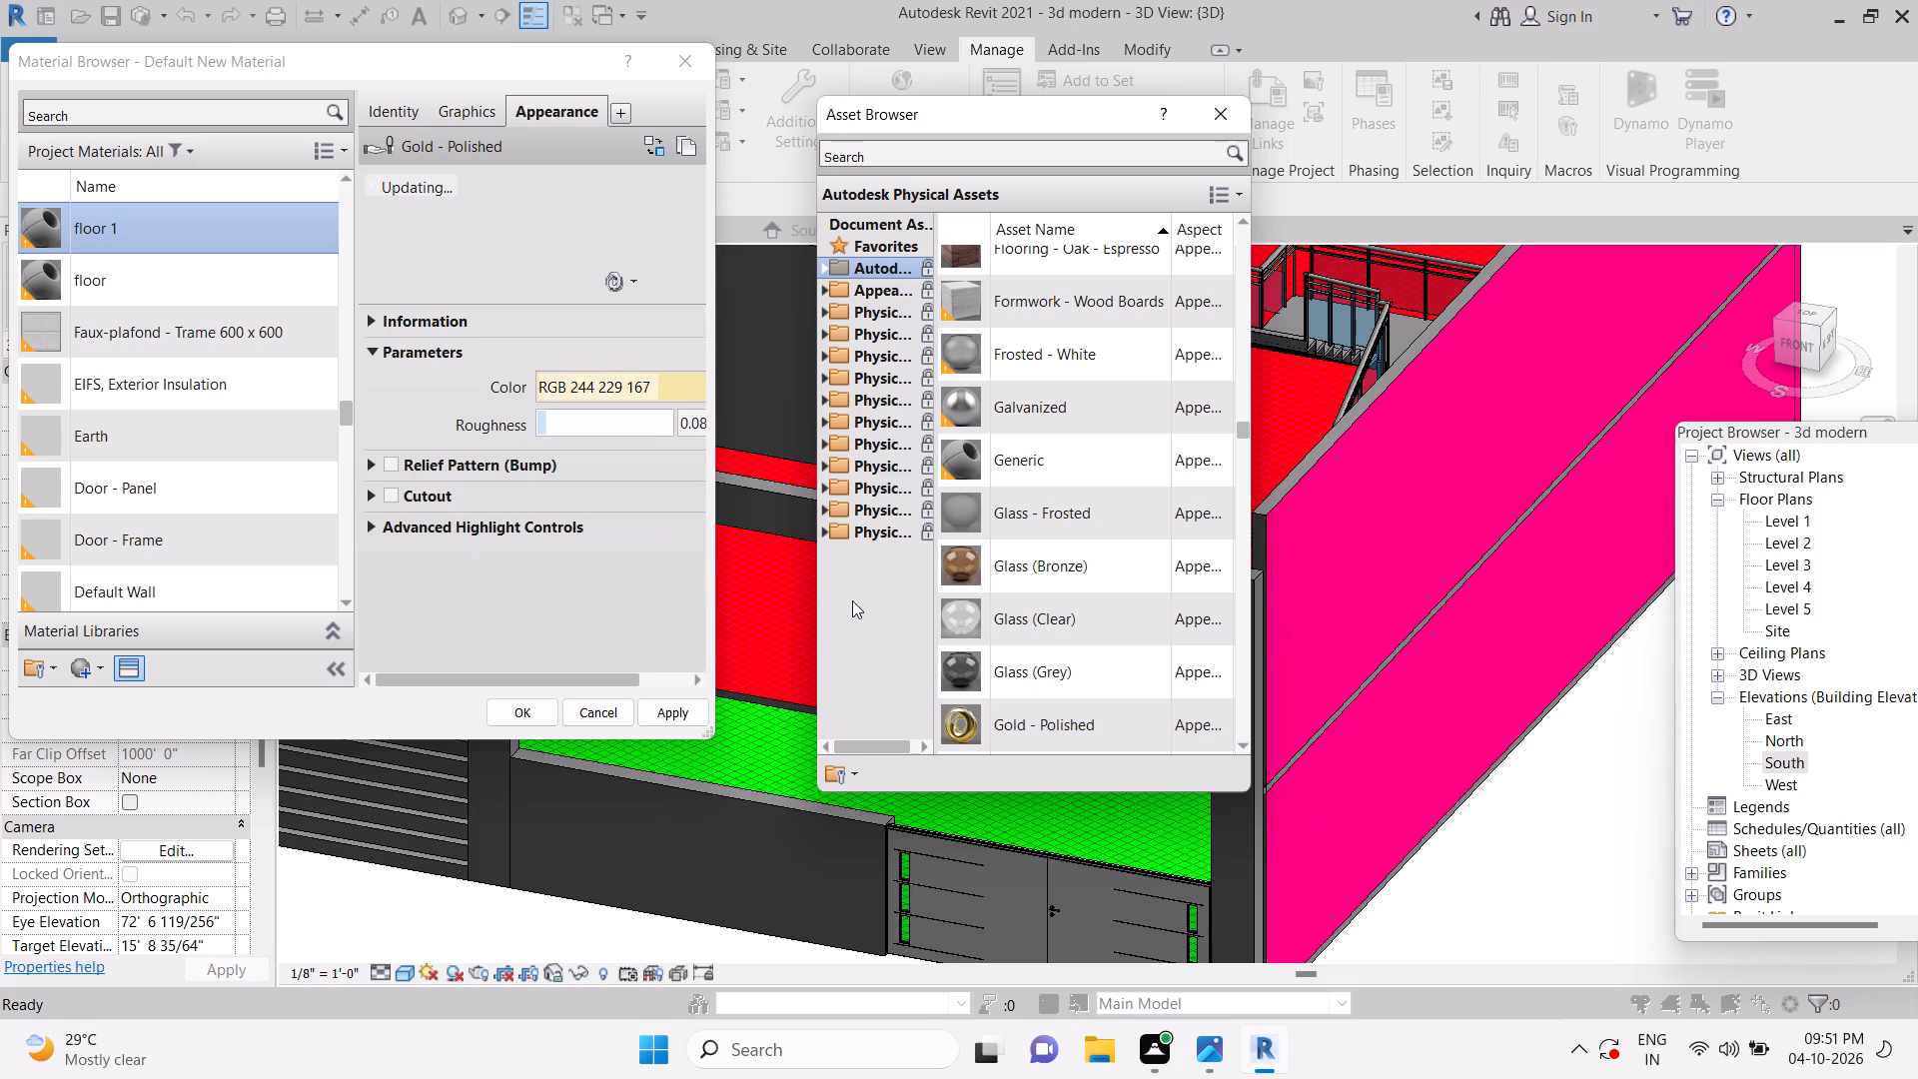
pyautogui.click(1221, 123)
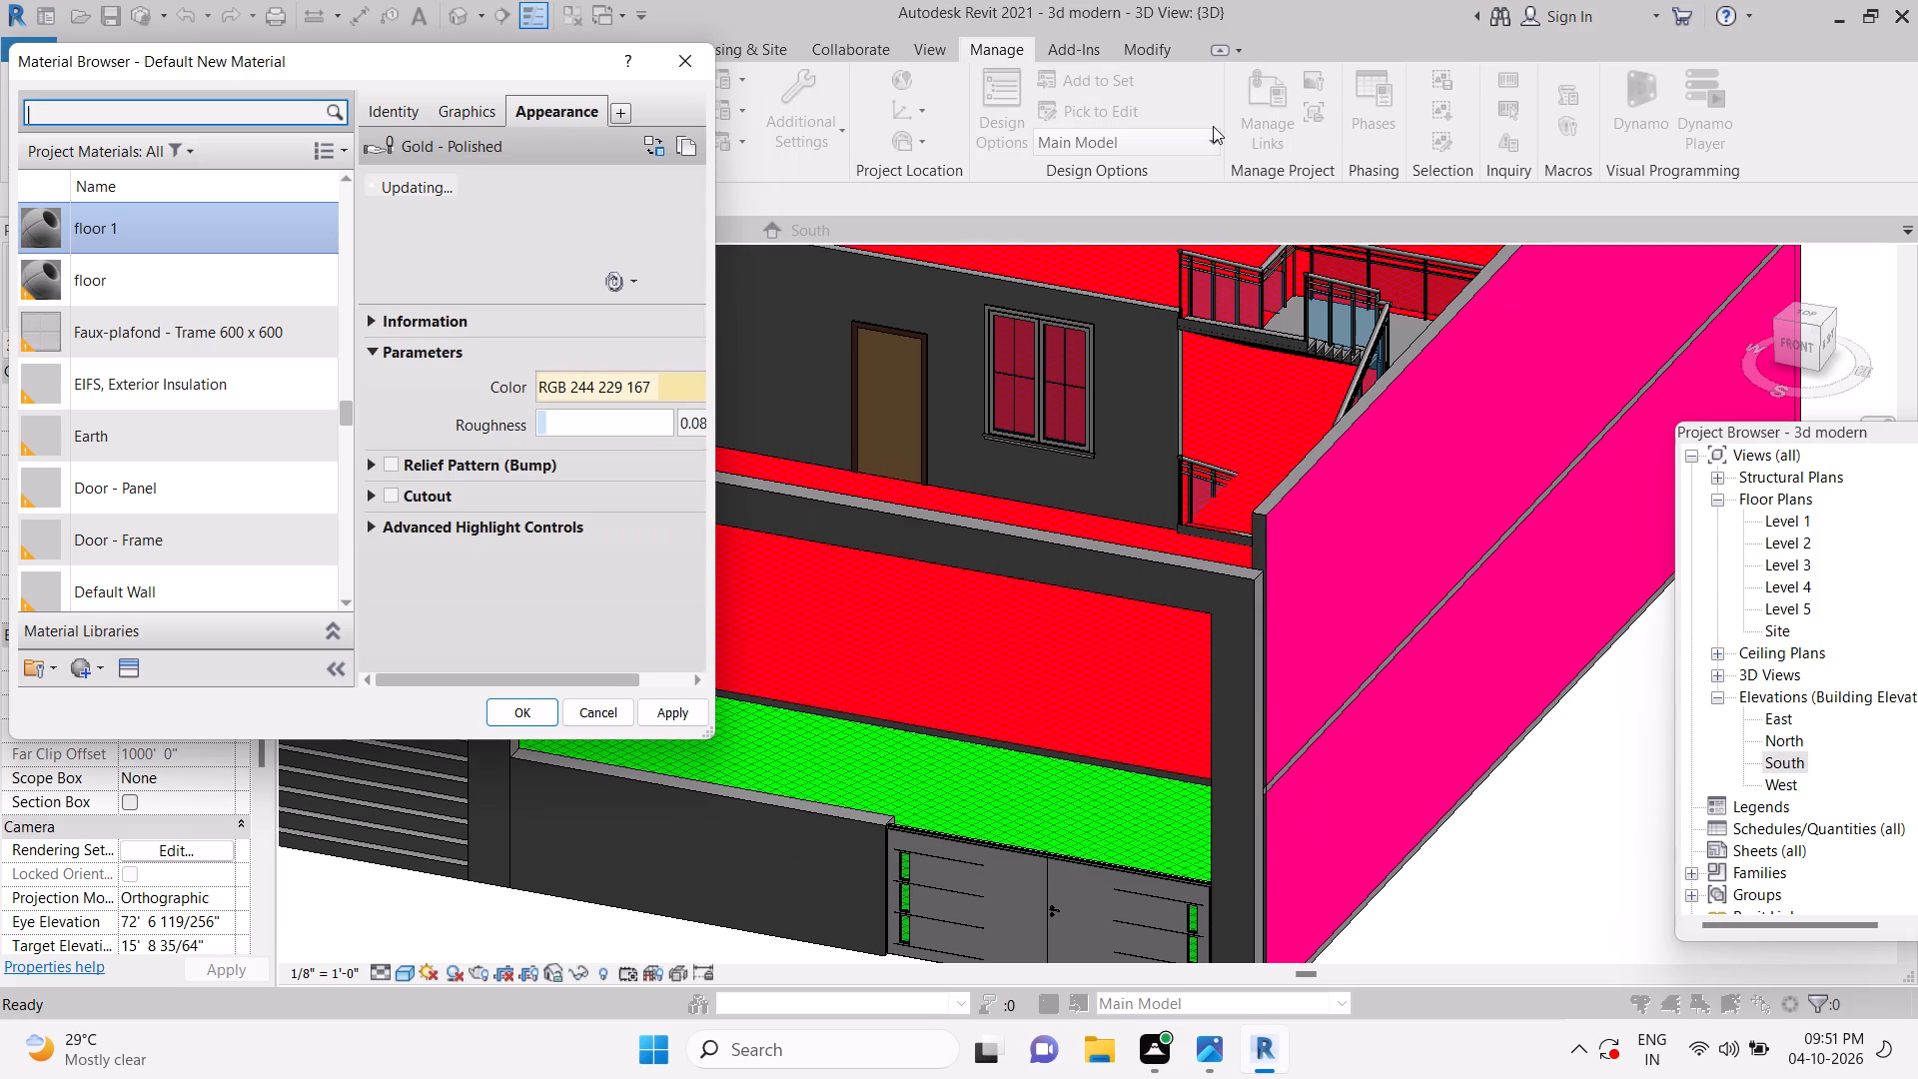
# Enable Use Render Appearance for the floor 1 material's shading and save the material.
pyautogui.click(475, 116)
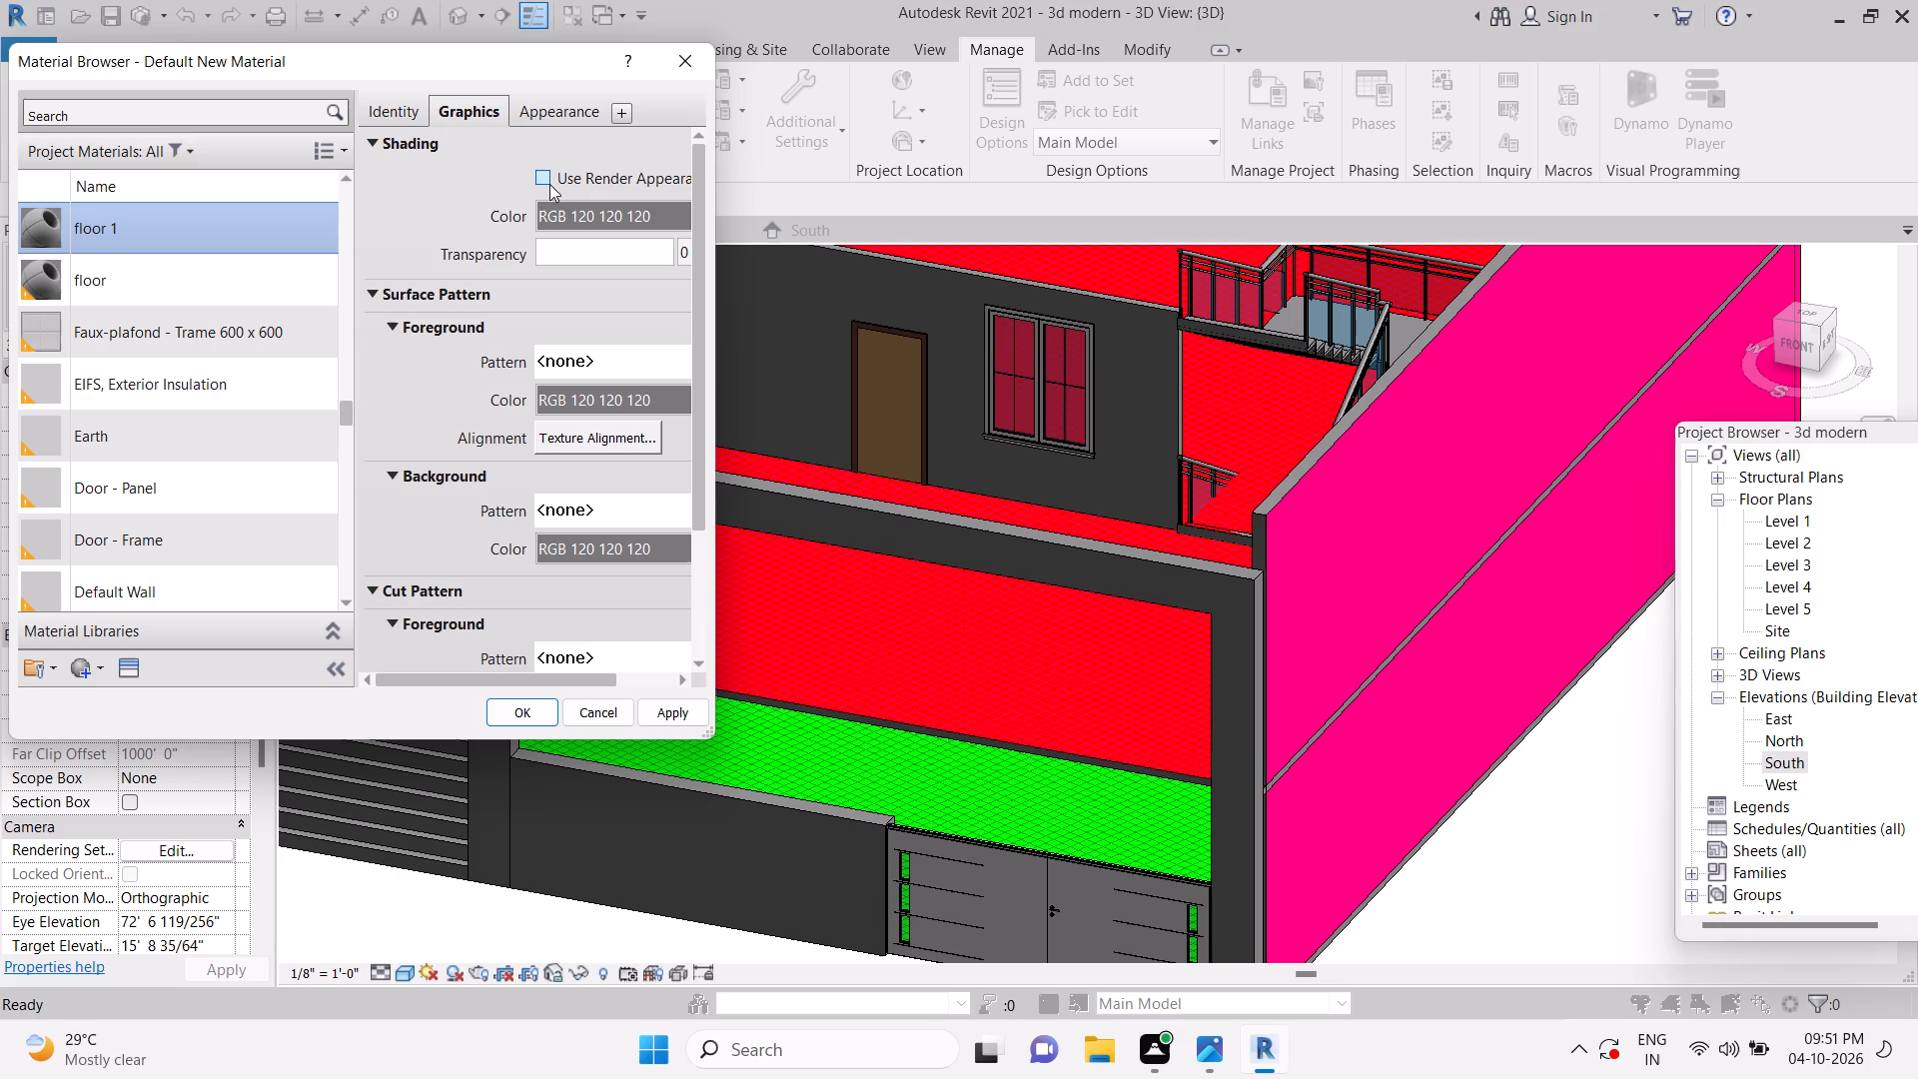
pyautogui.click(545, 171)
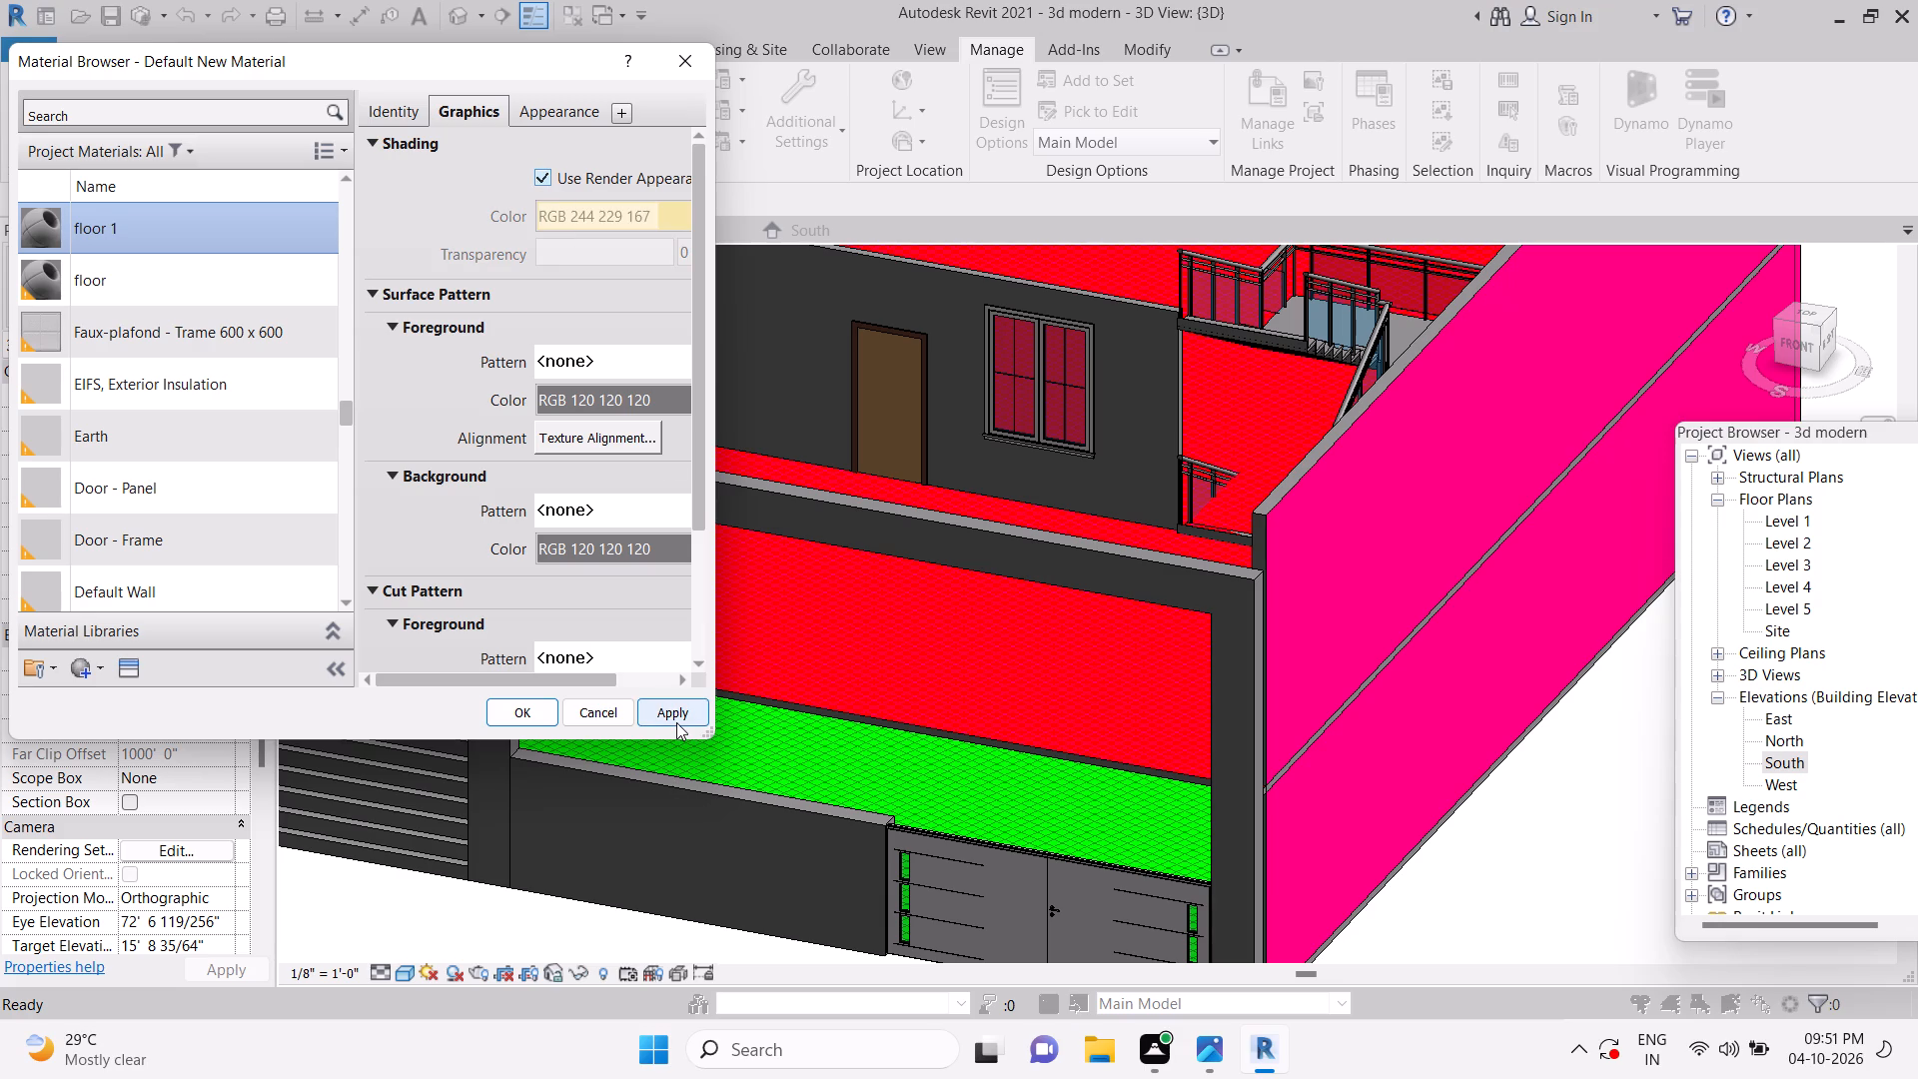
pyautogui.click(525, 711)
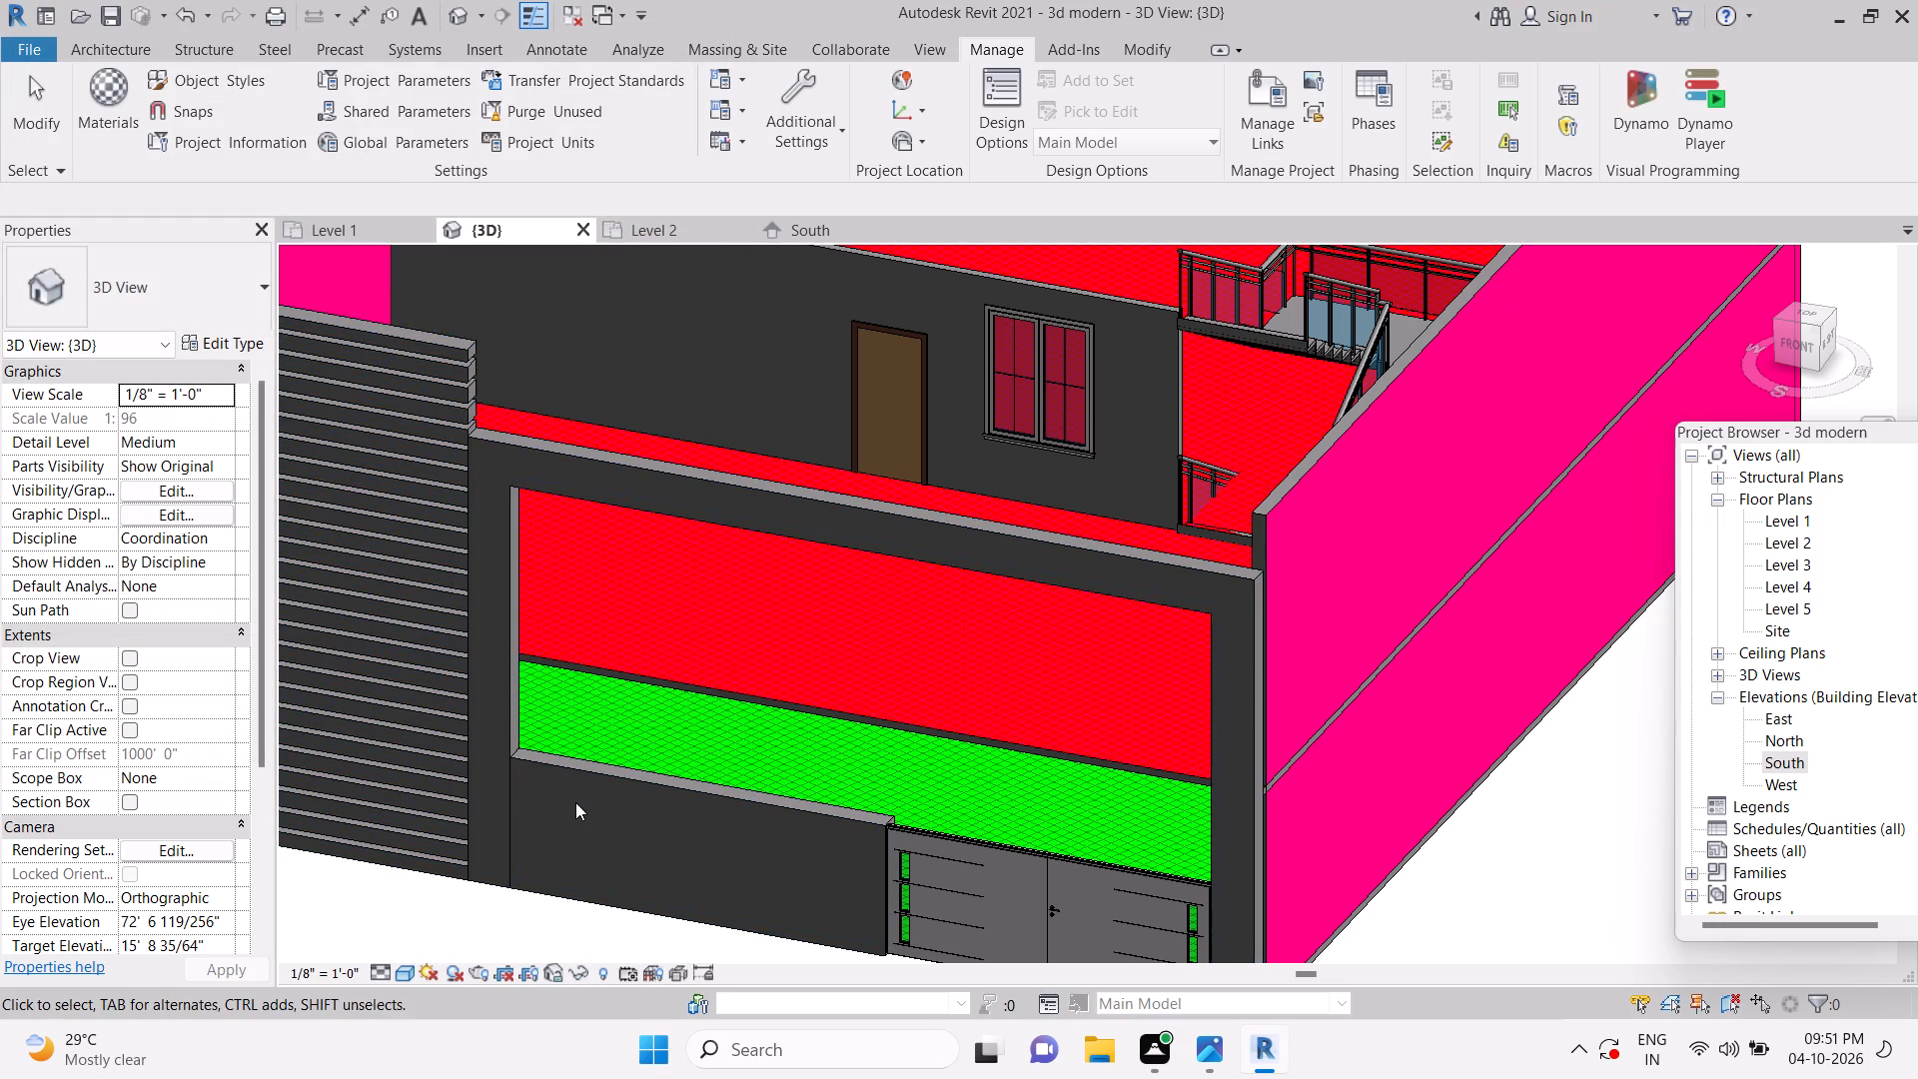
# Paint the red Generic - 4" floor face behind the front wall opening with the floor 1 material, dismissing the pop-up card.
pyautogui.write('pt')
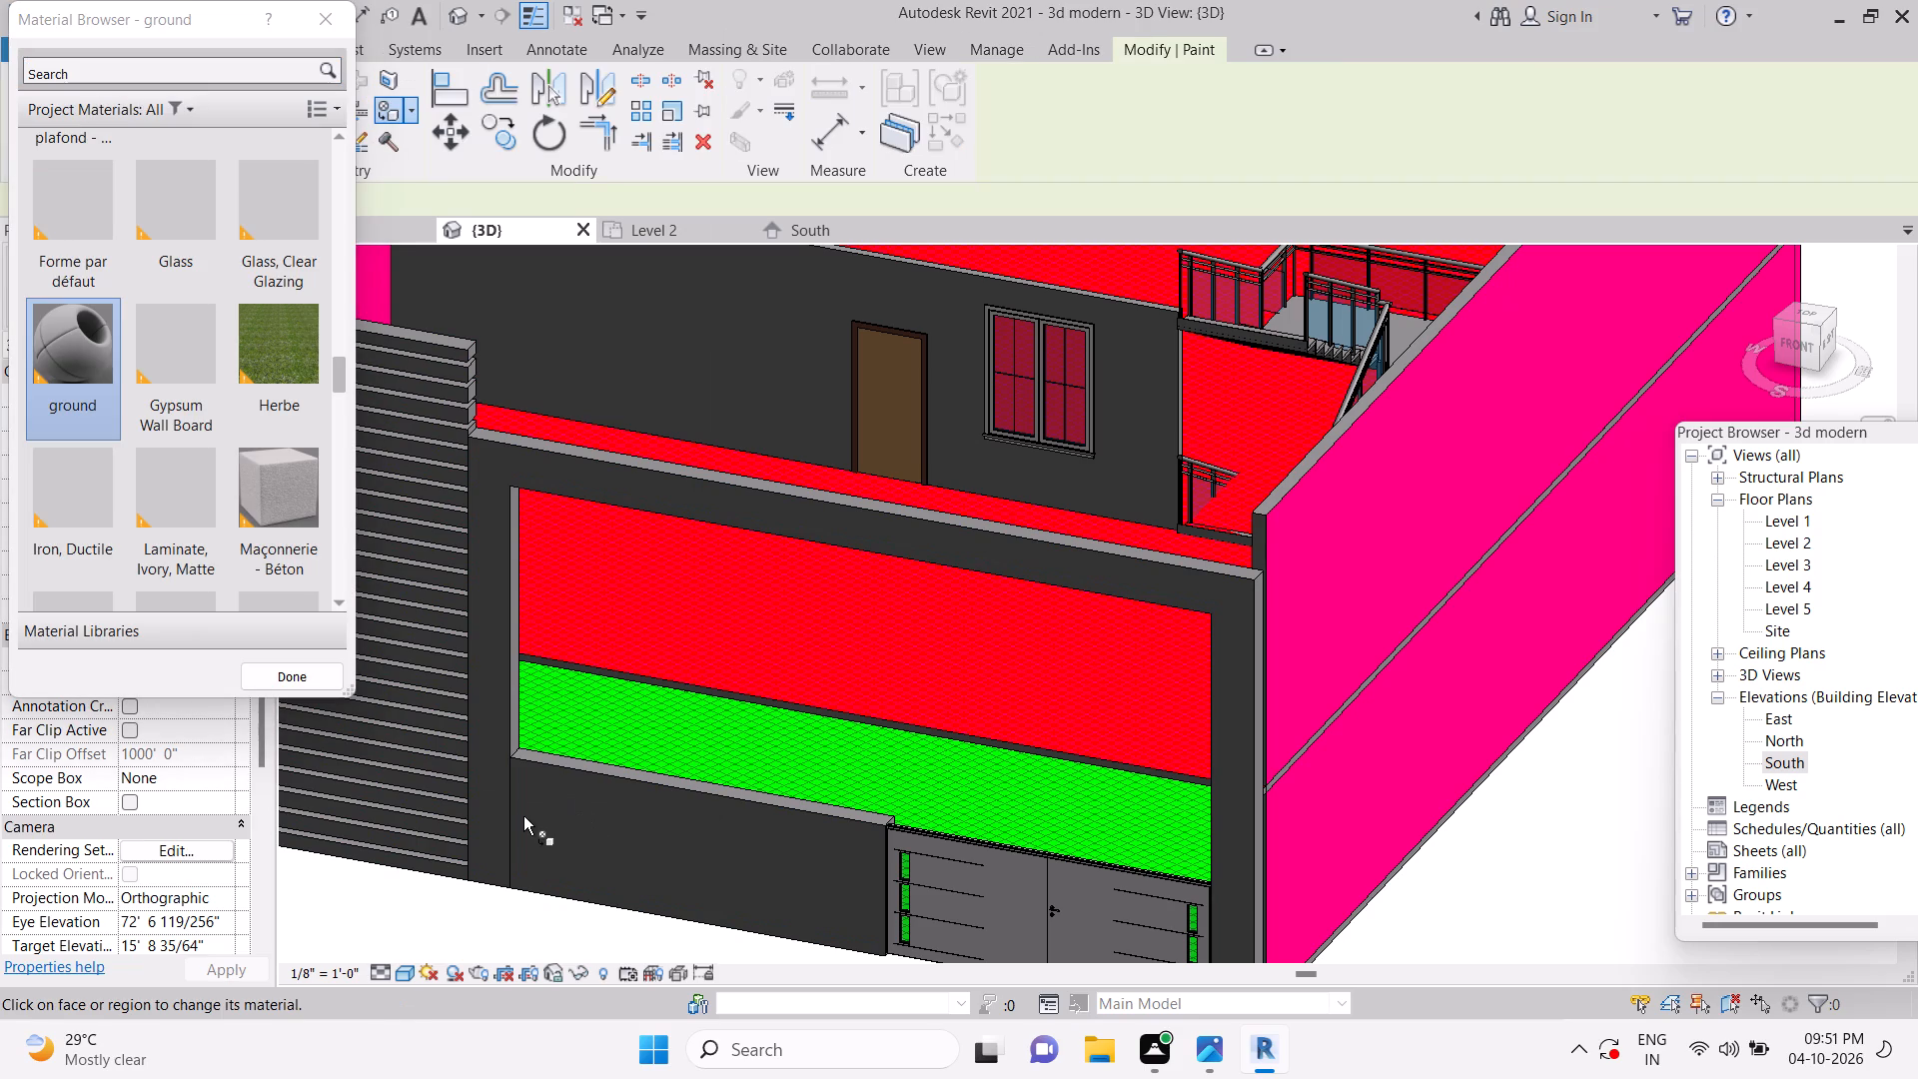
pyautogui.press('f')
pyautogui.write('loor1')
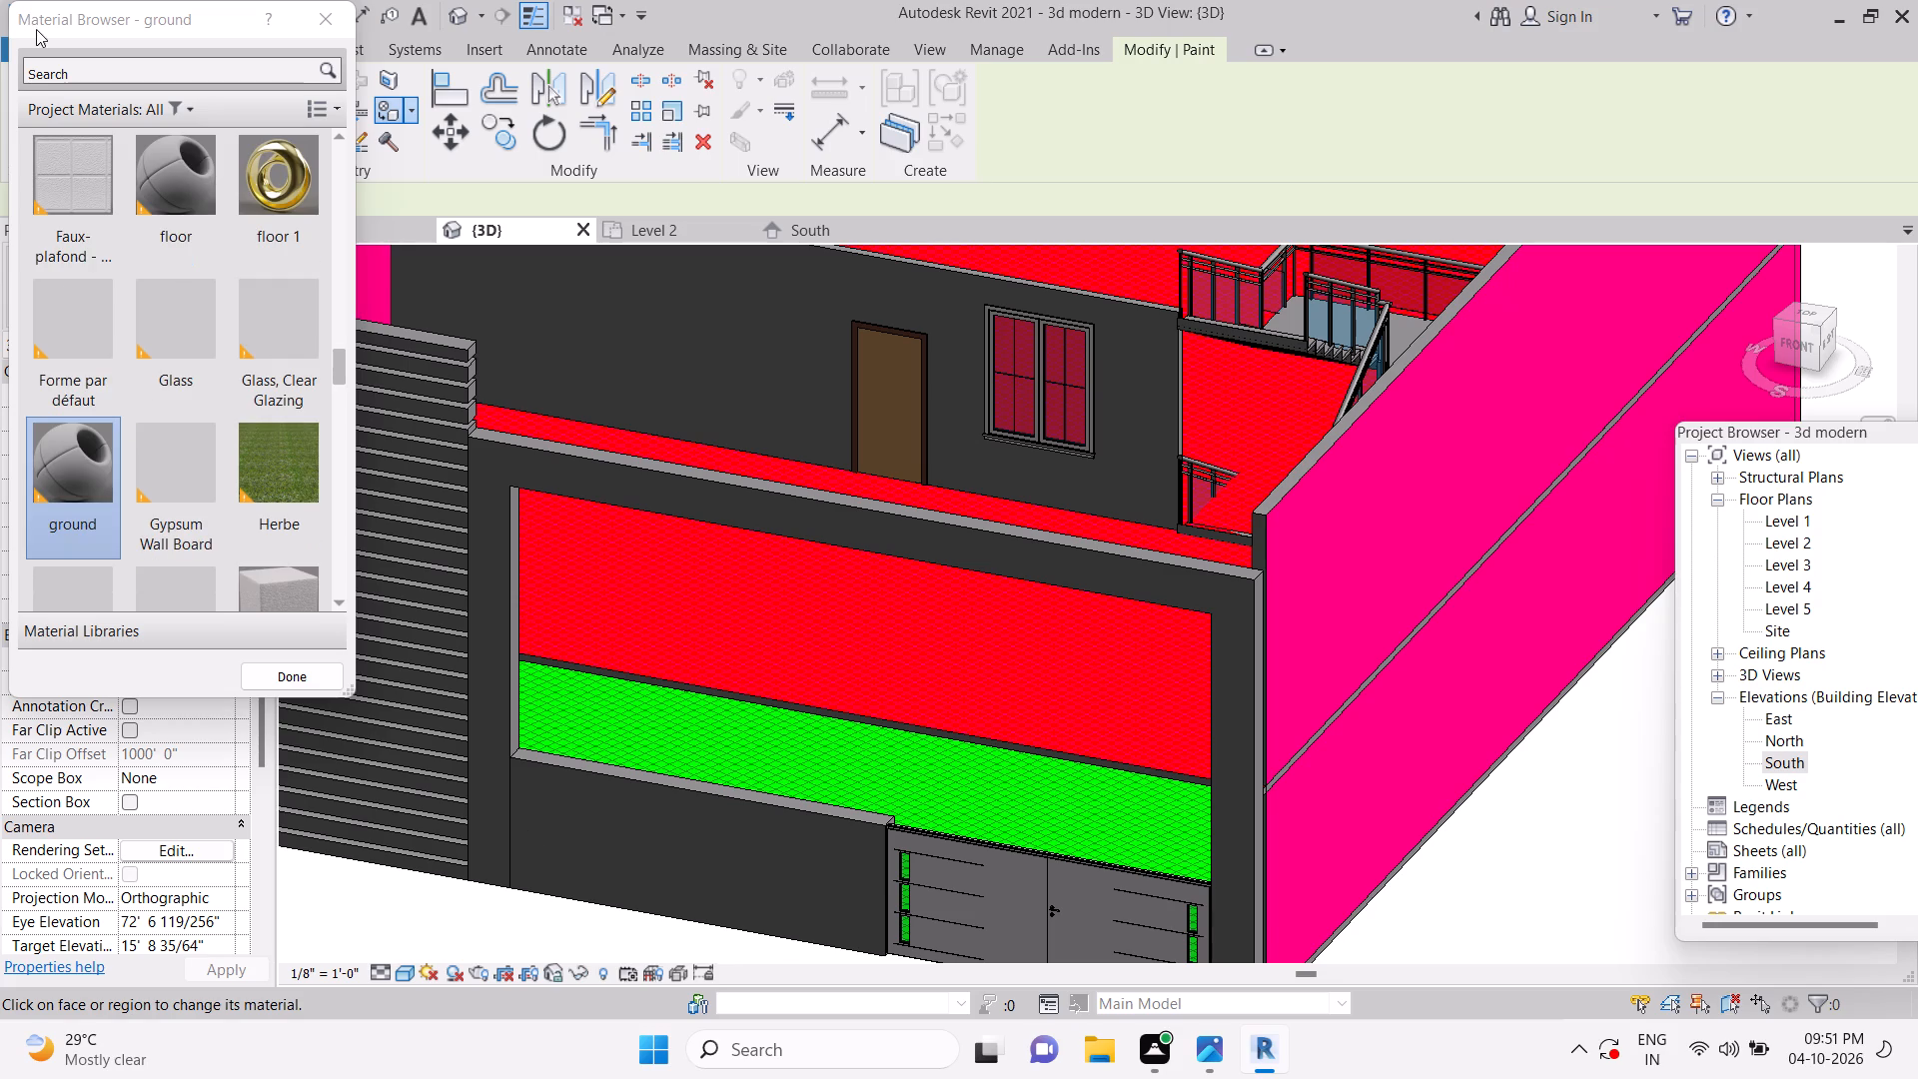
pyautogui.click(59, 62)
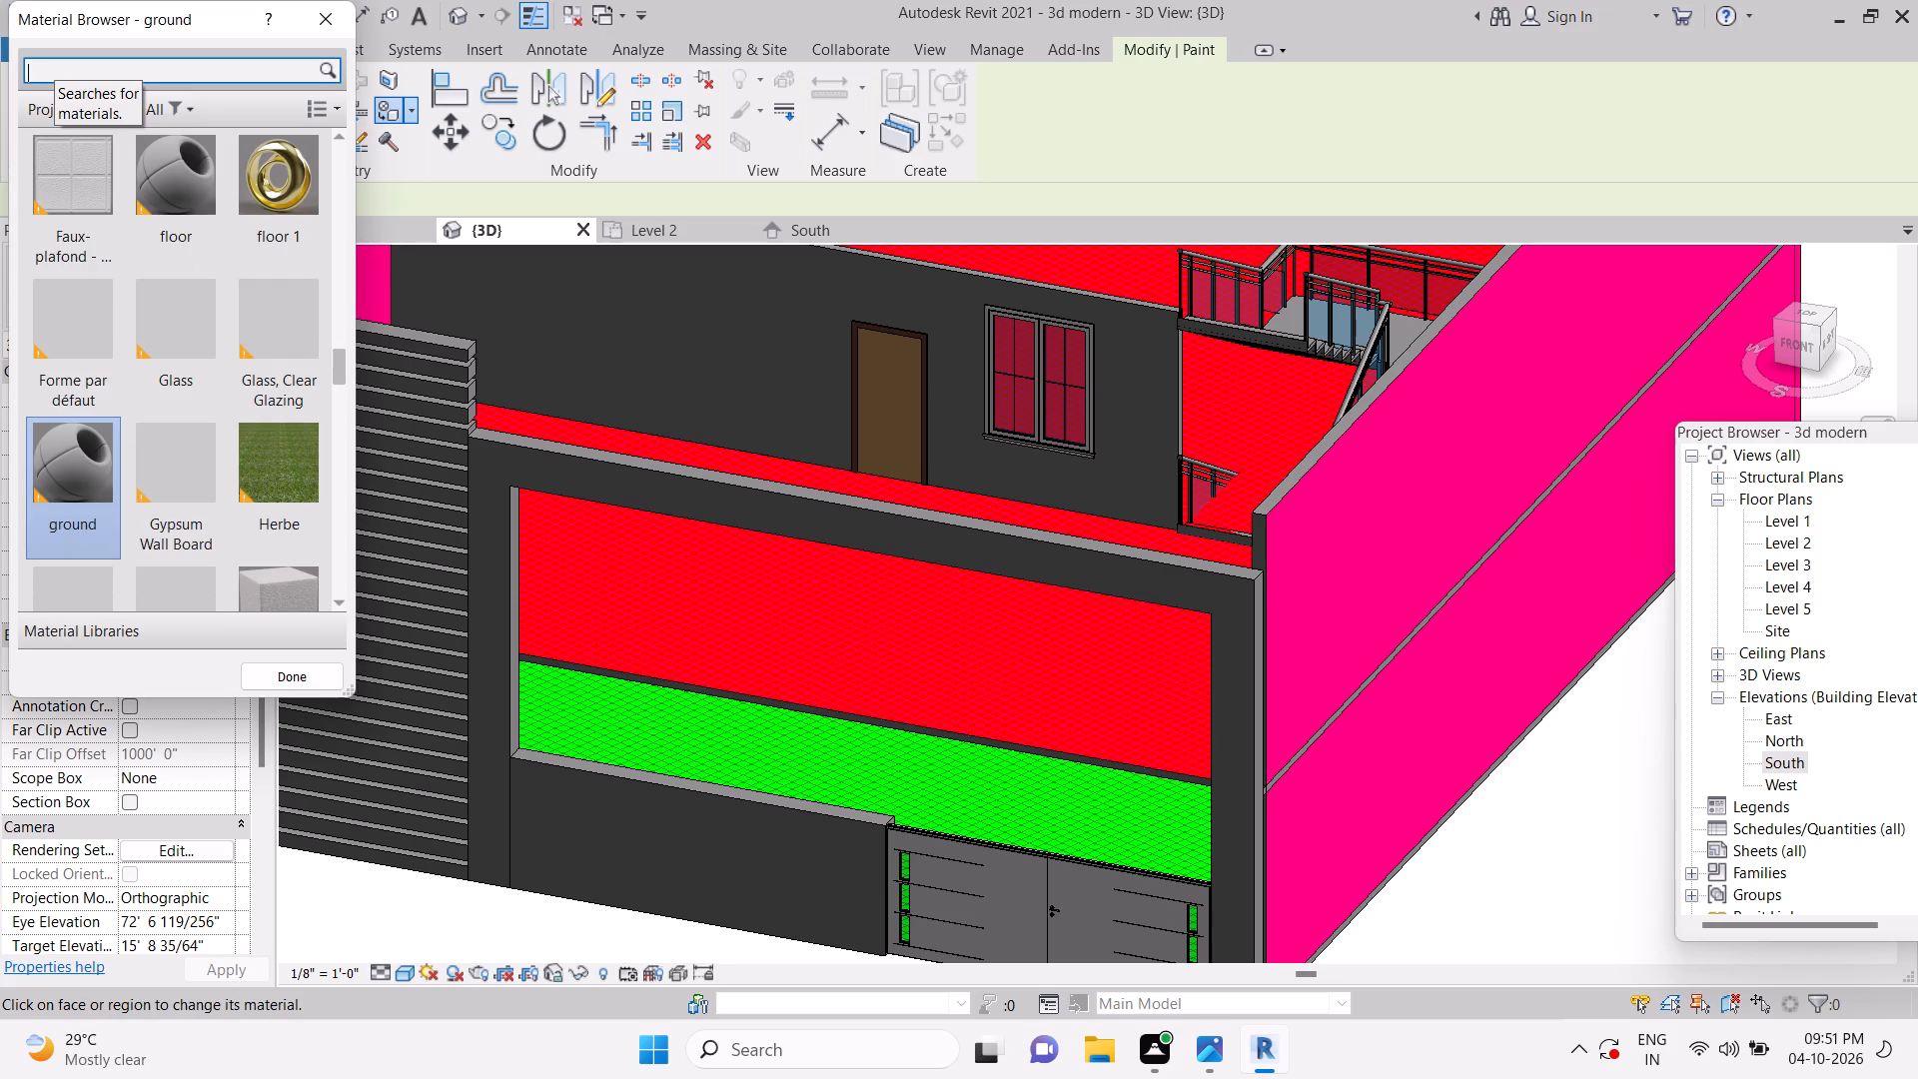
pyautogui.click(278, 182)
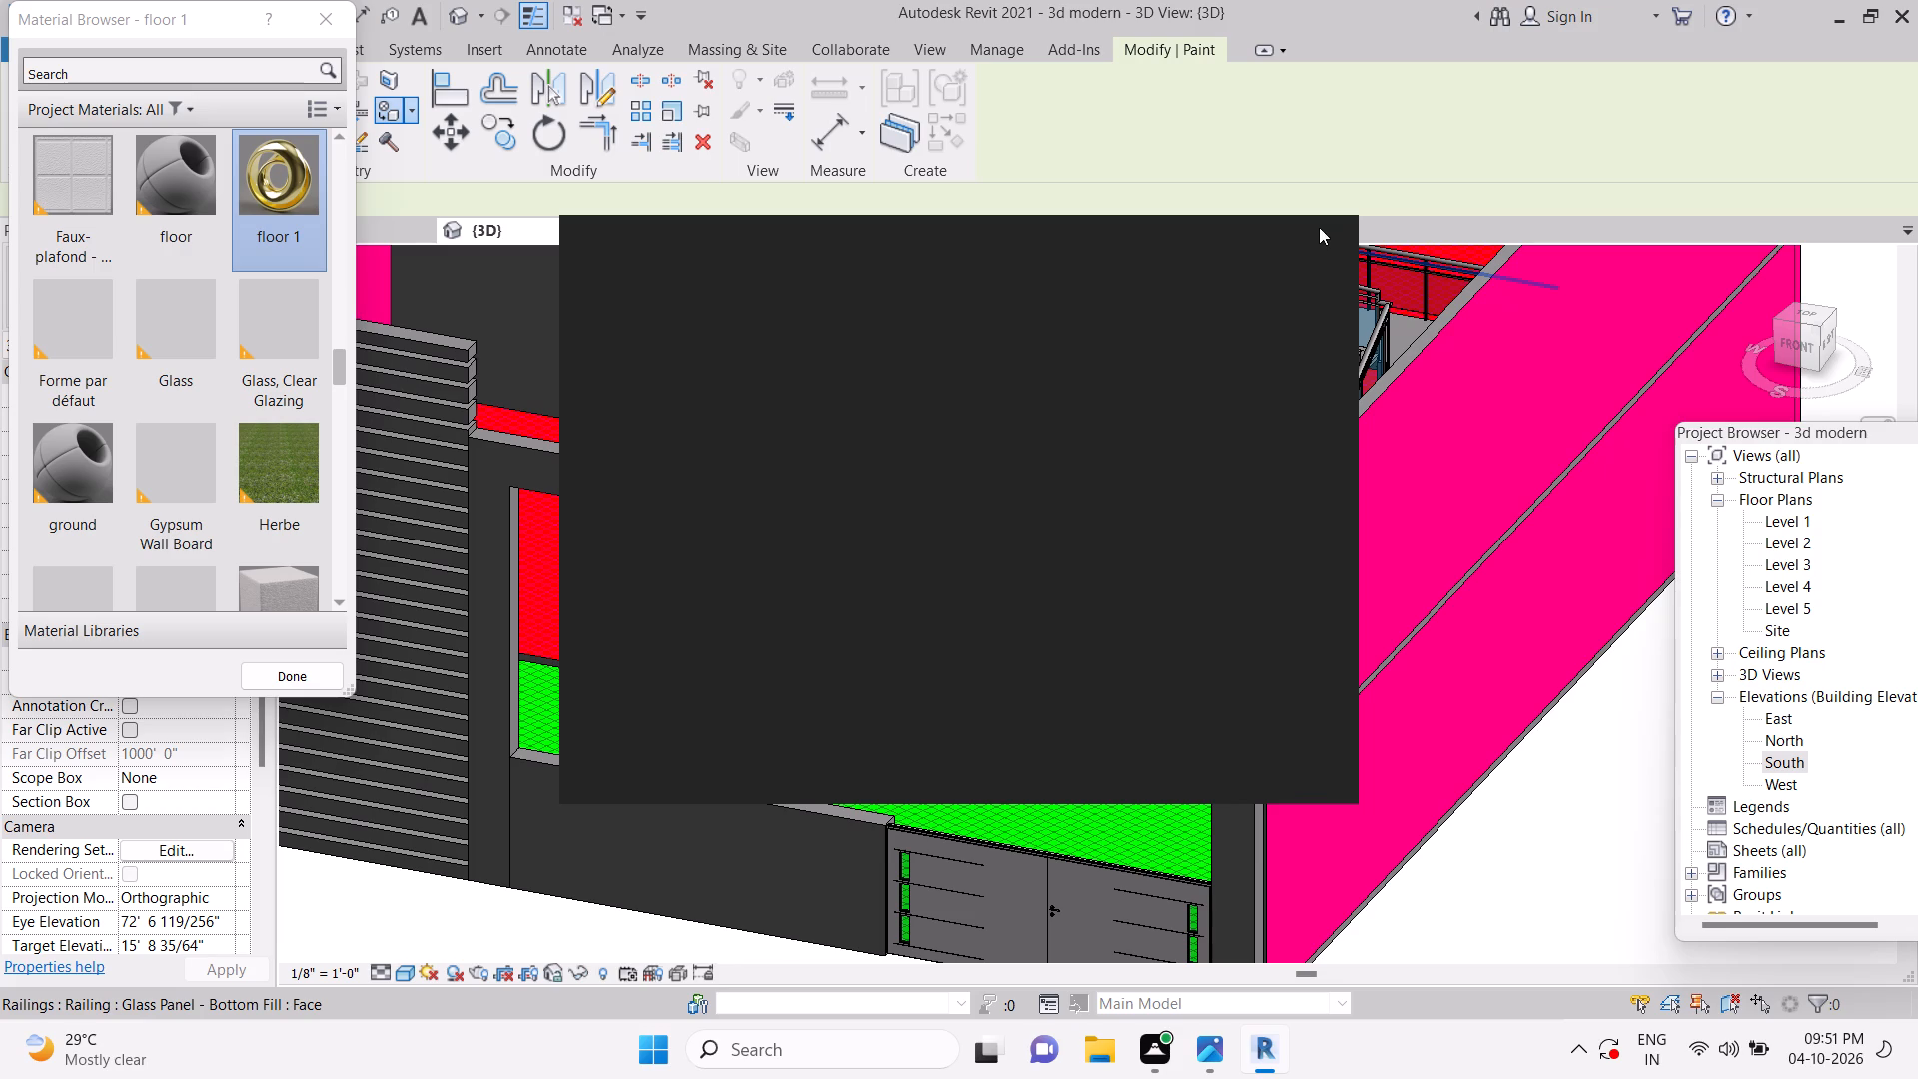
pyautogui.click(1321, 251)
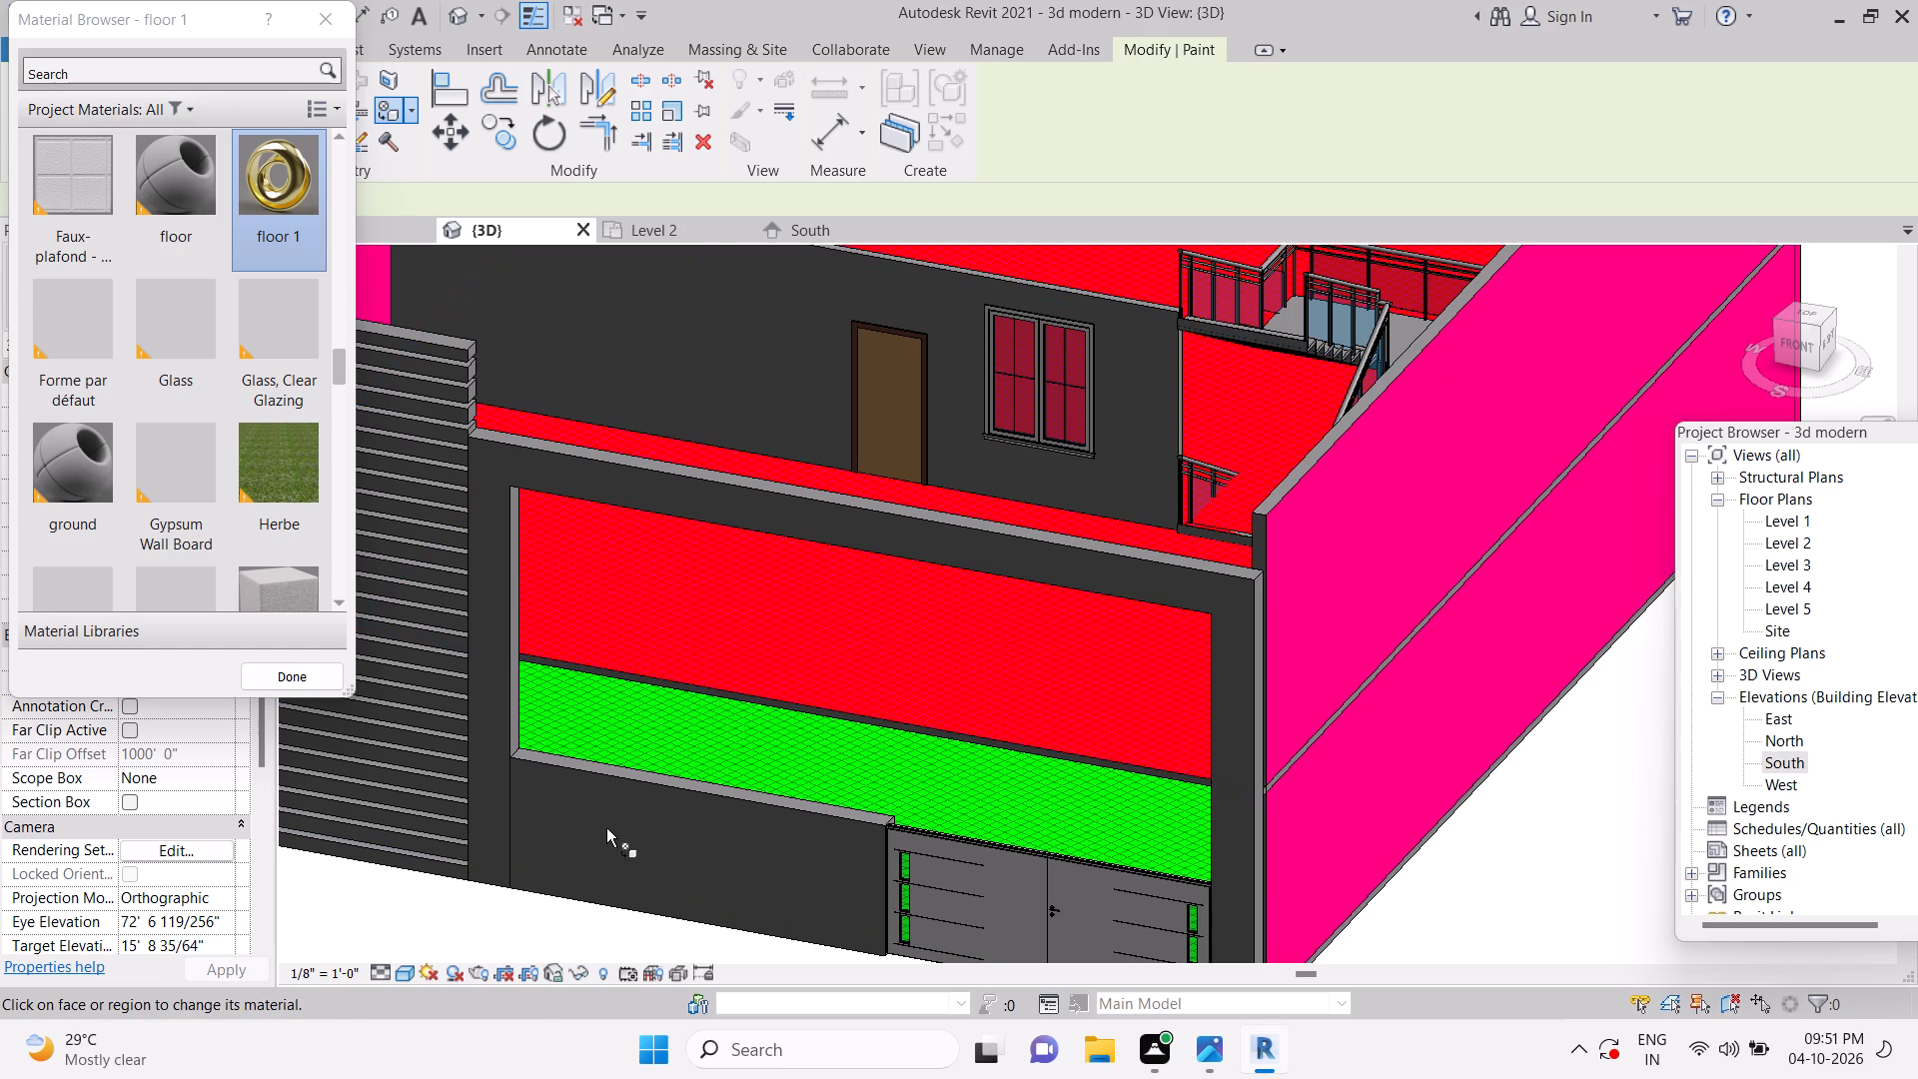
pyautogui.click(571, 545)
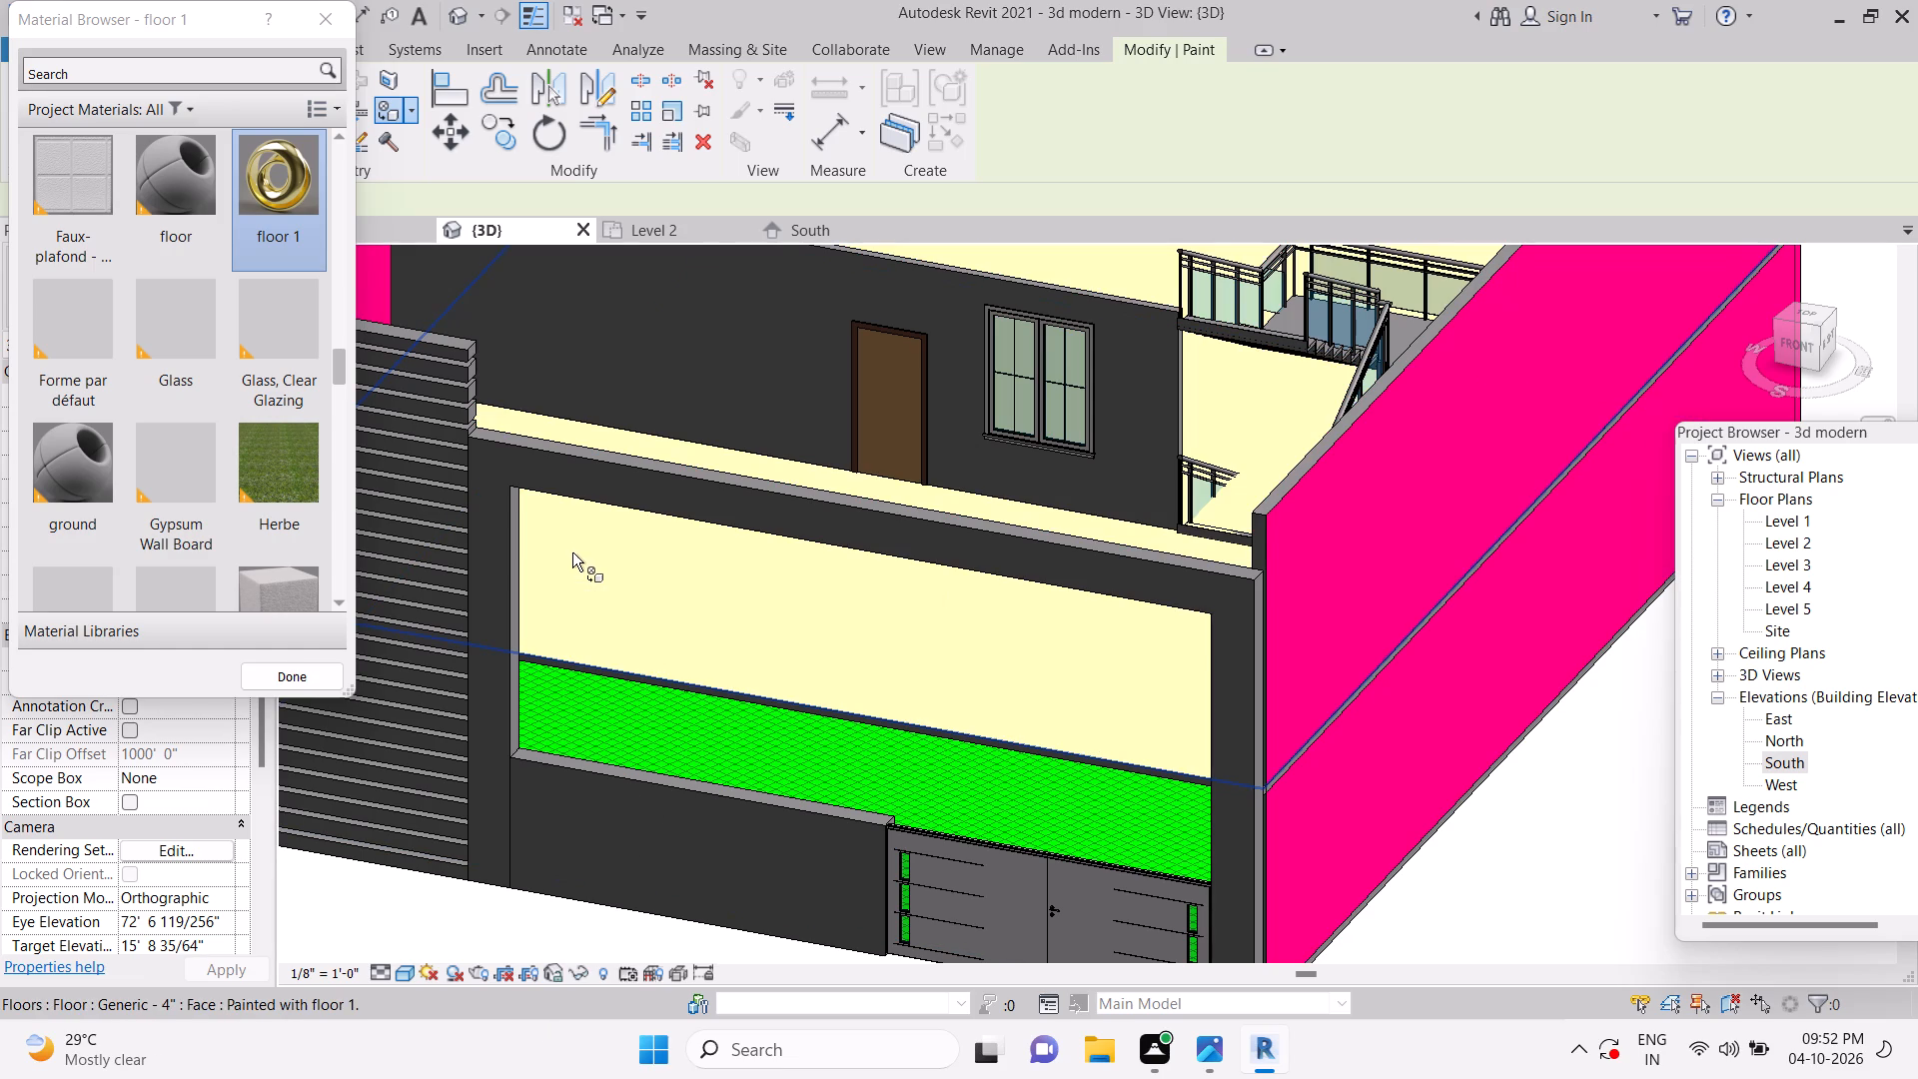
# Examine the painted floor face and the adjoining green ground floor up close, and leave the Paint command.
pyautogui.scroll(-1, 551, 526)
pyautogui.scroll(7, 550, 526)
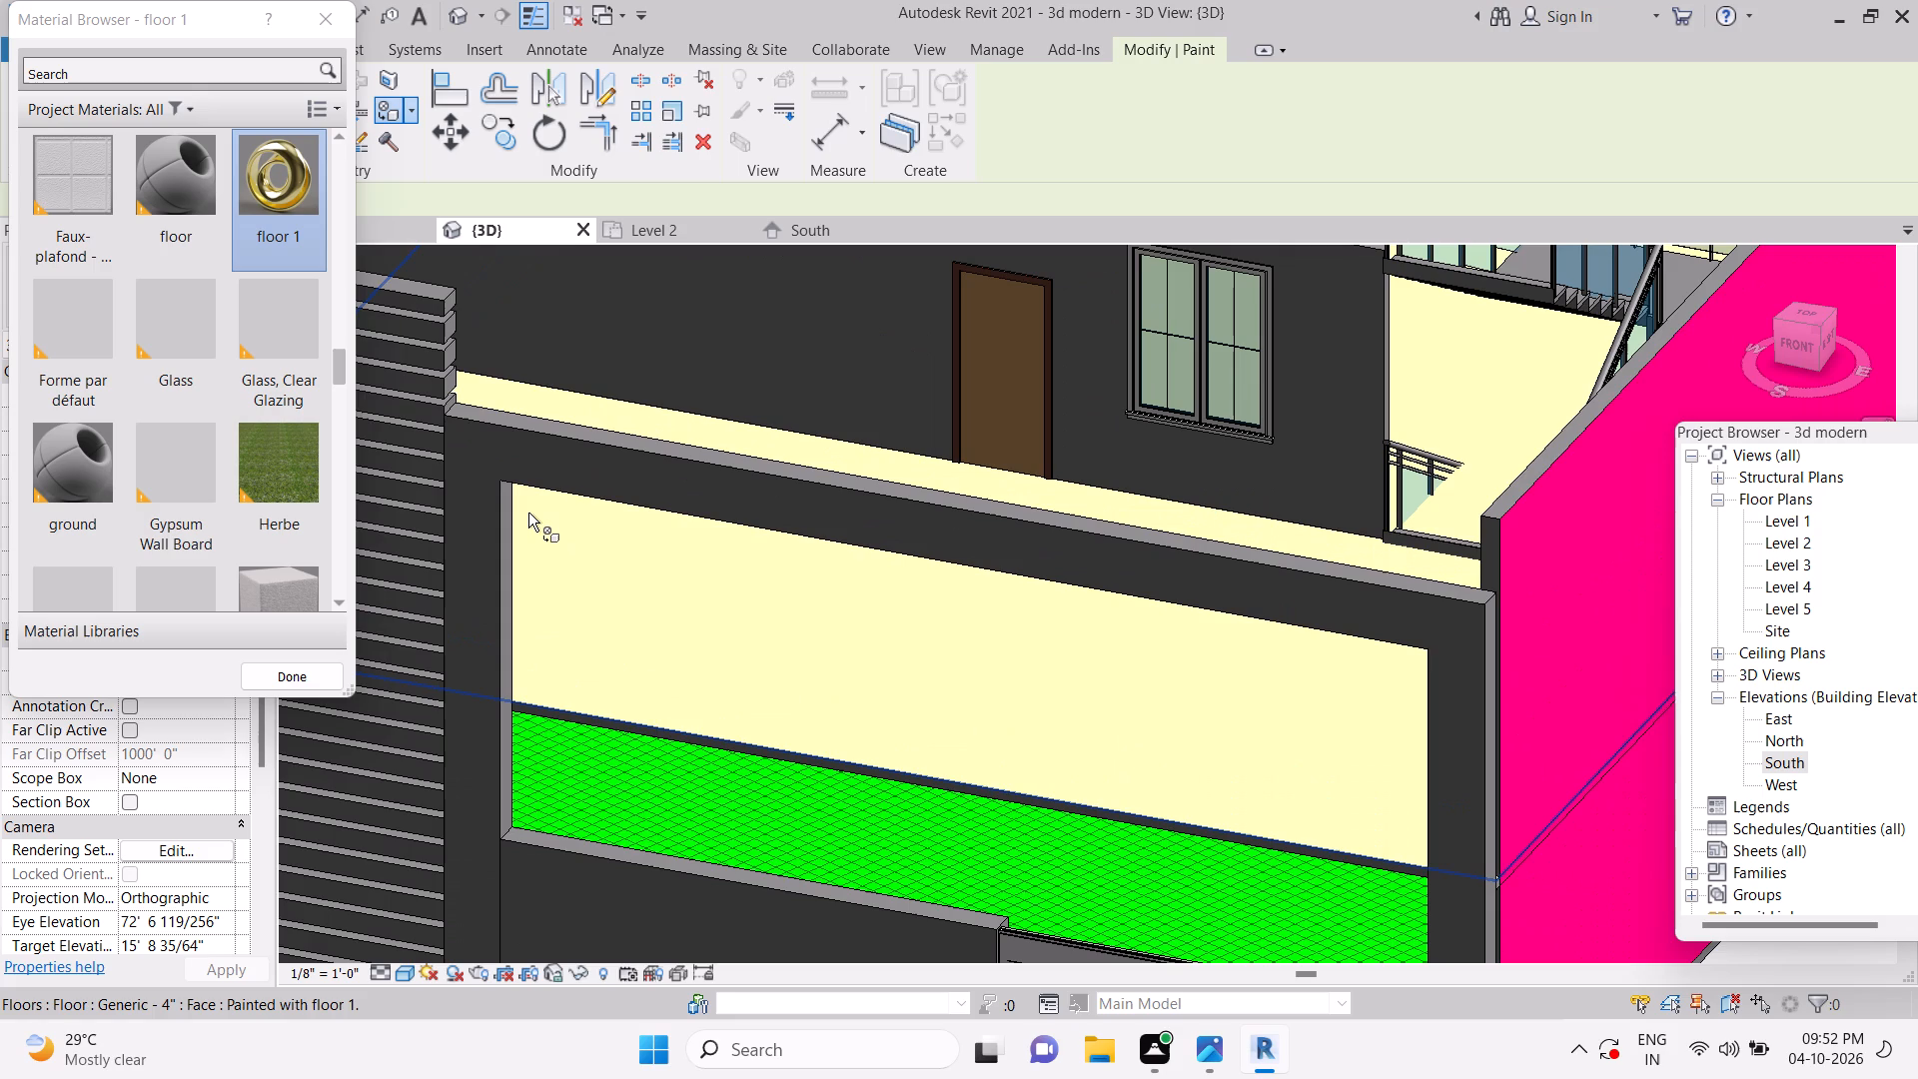
pyautogui.scroll(4, 529, 516)
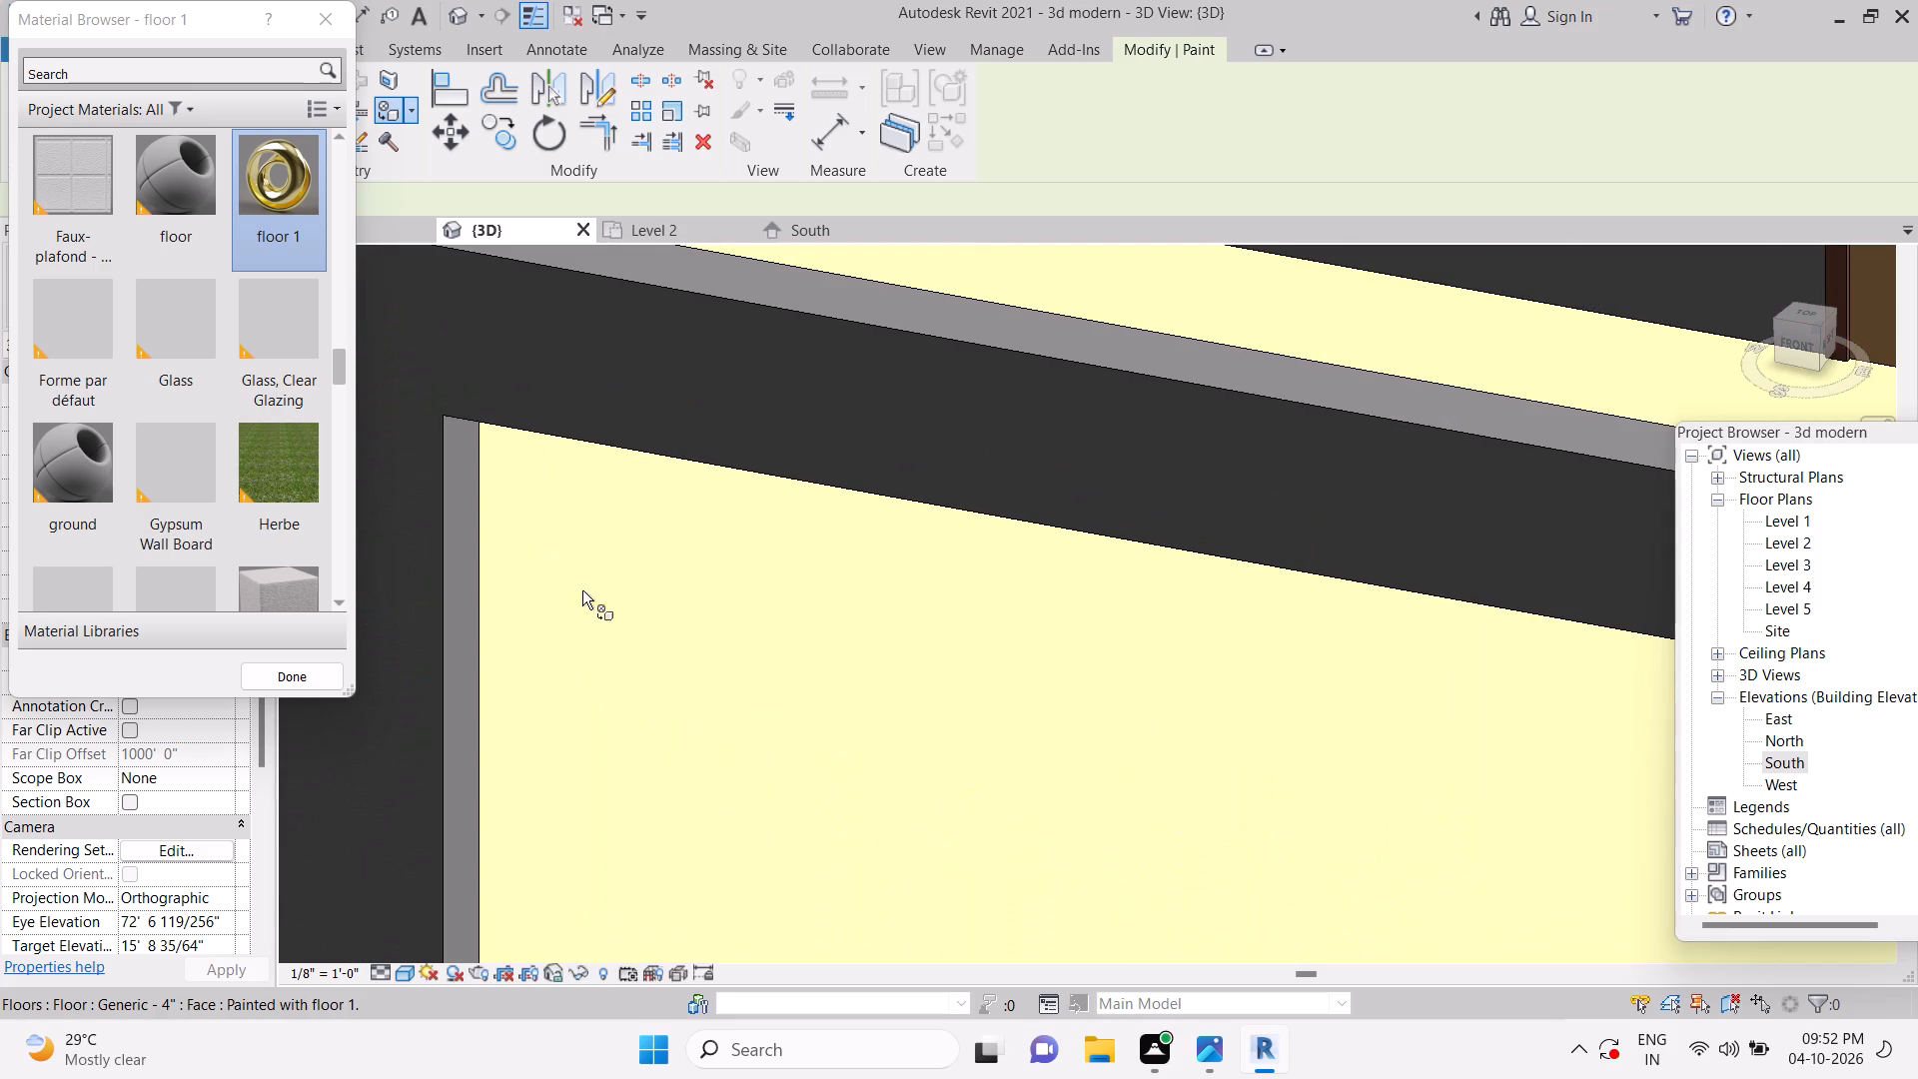
pyautogui.scroll(8, 651, 590)
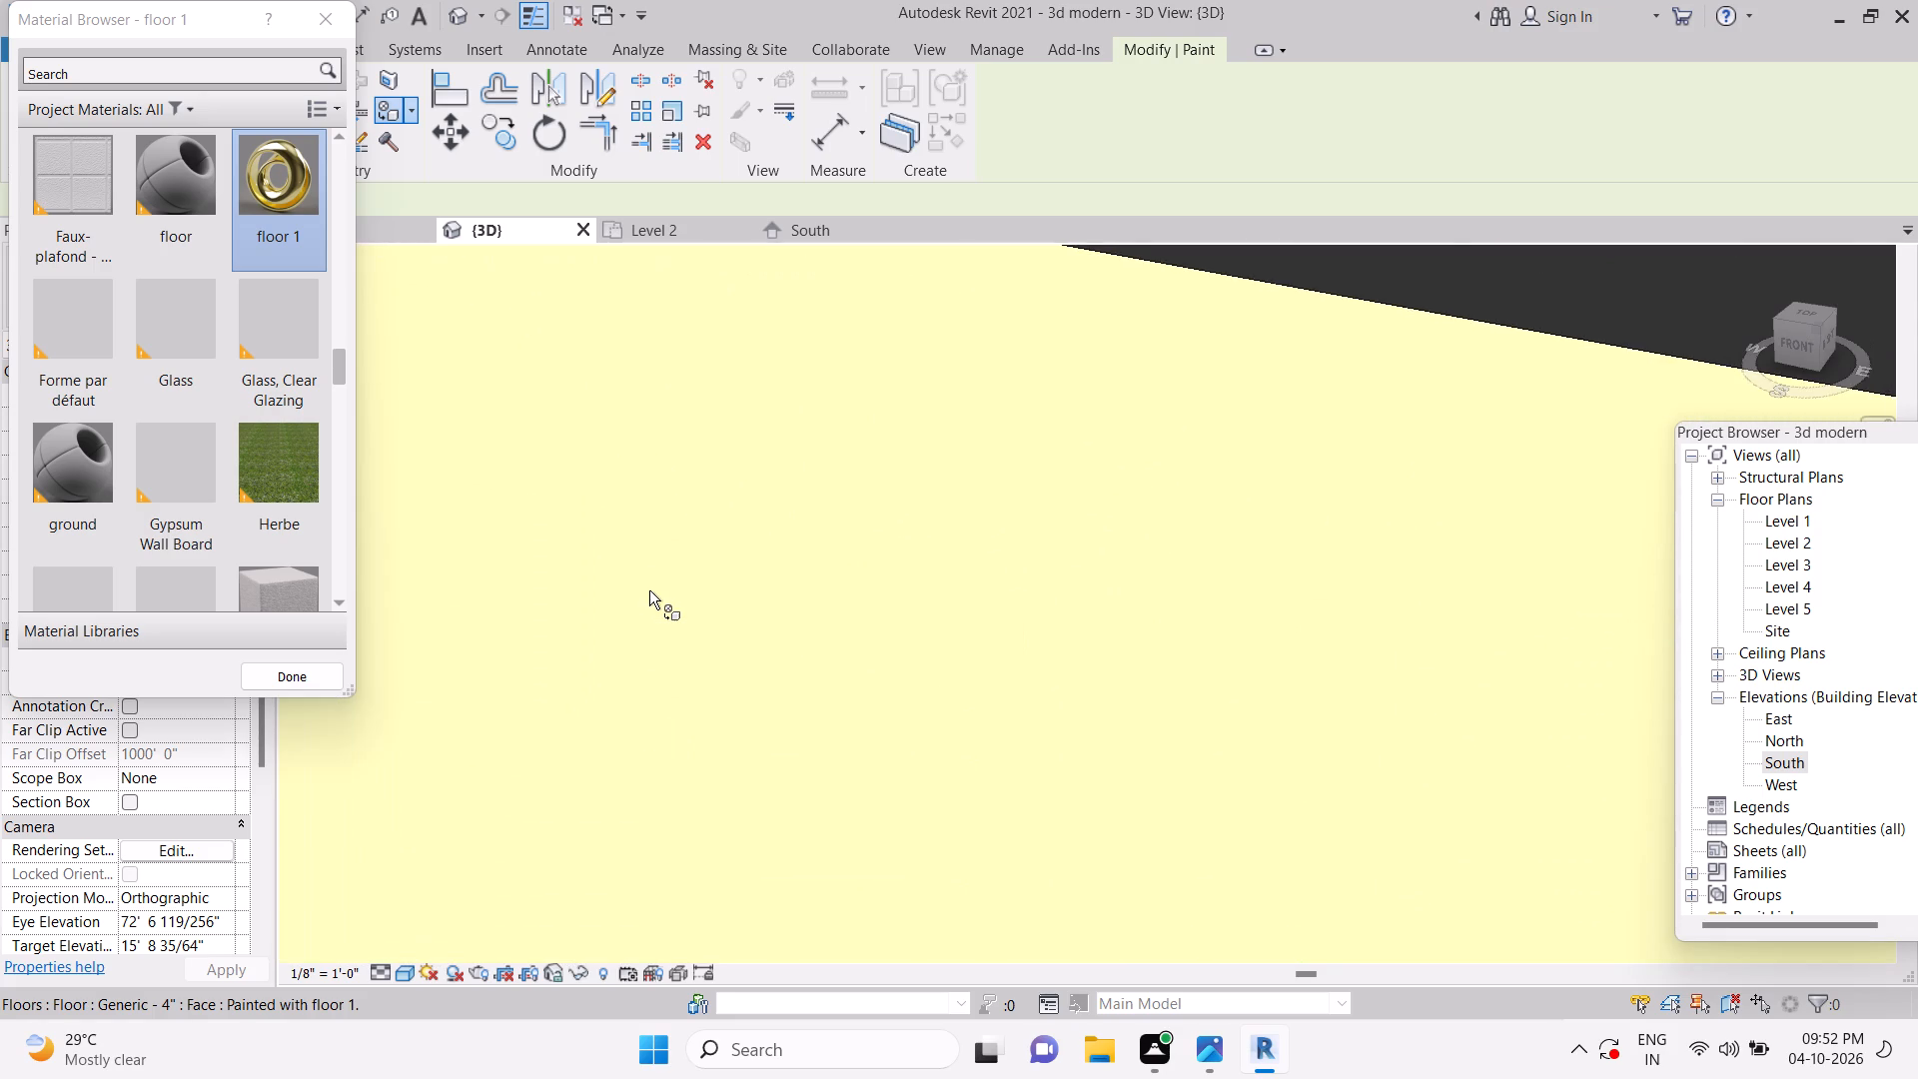
pyautogui.scroll(3, 649, 590)
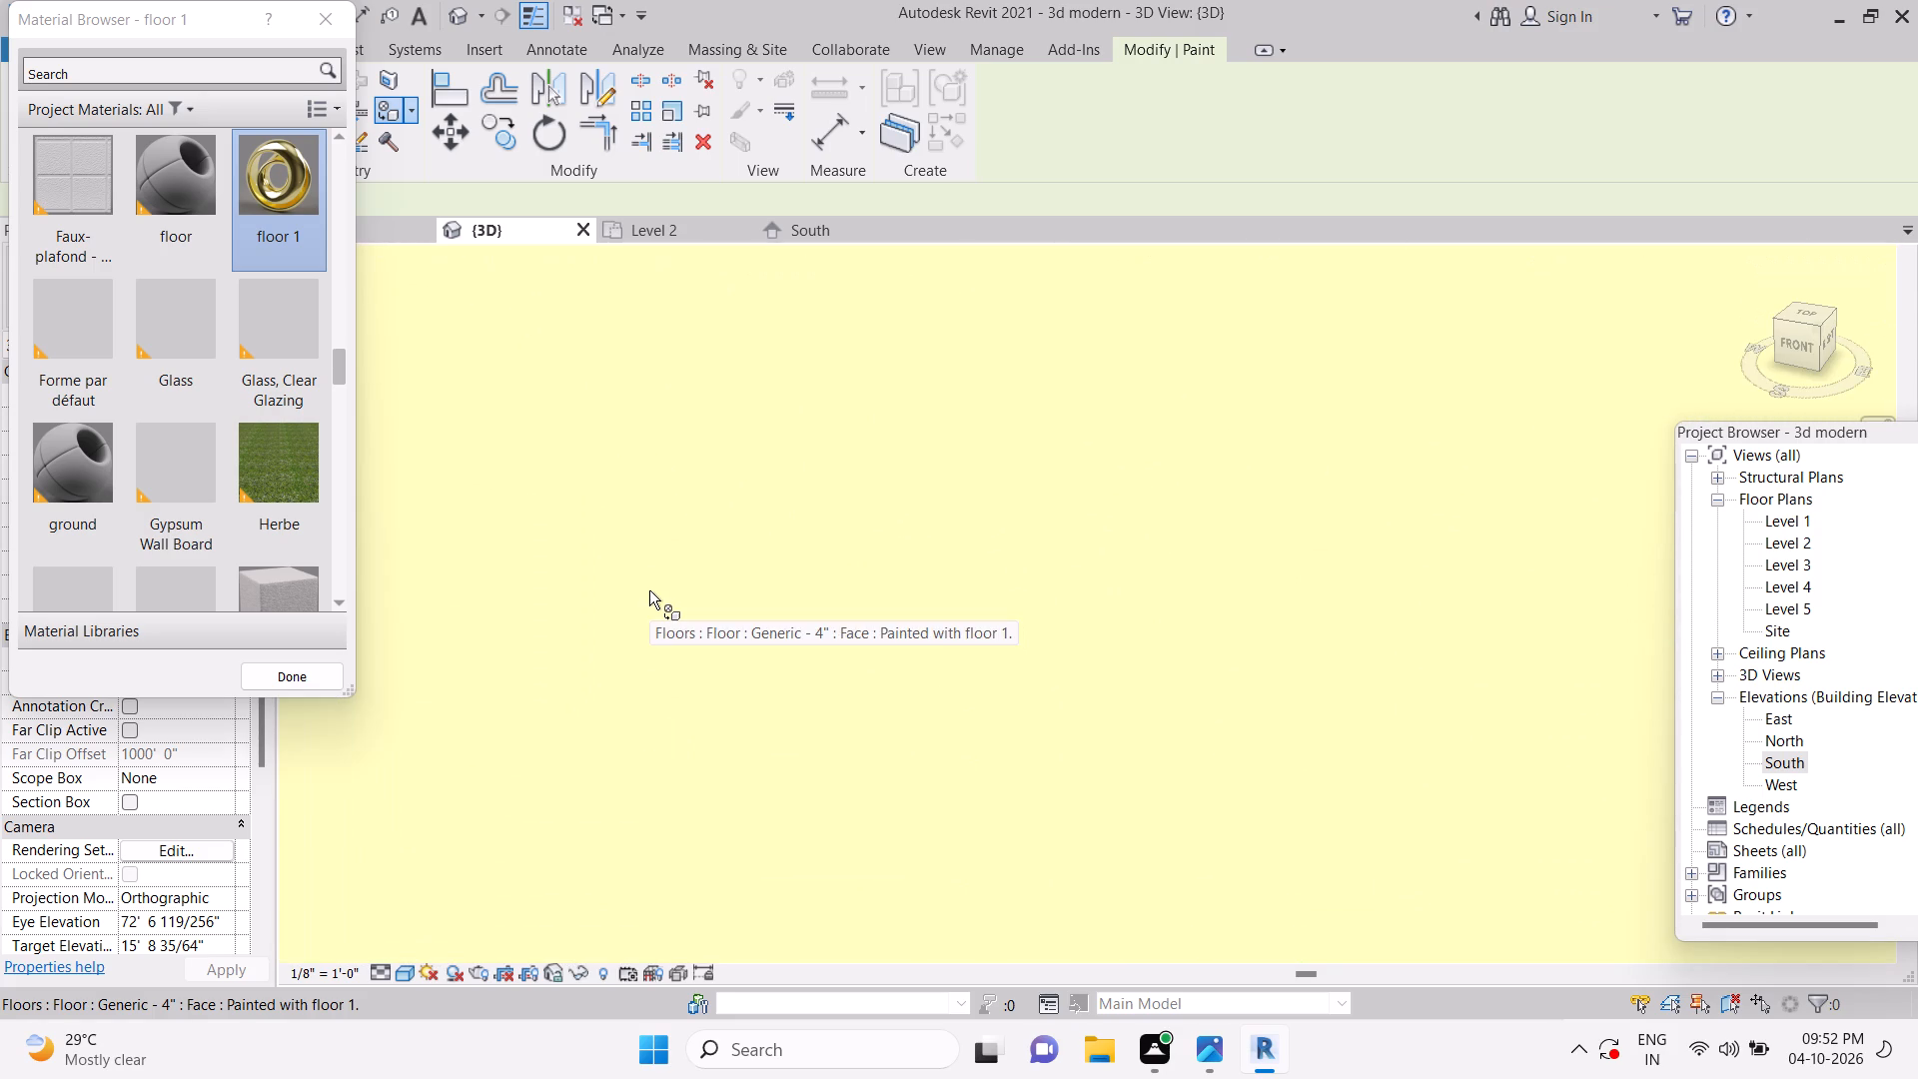
pyautogui.scroll(-7, 649, 590)
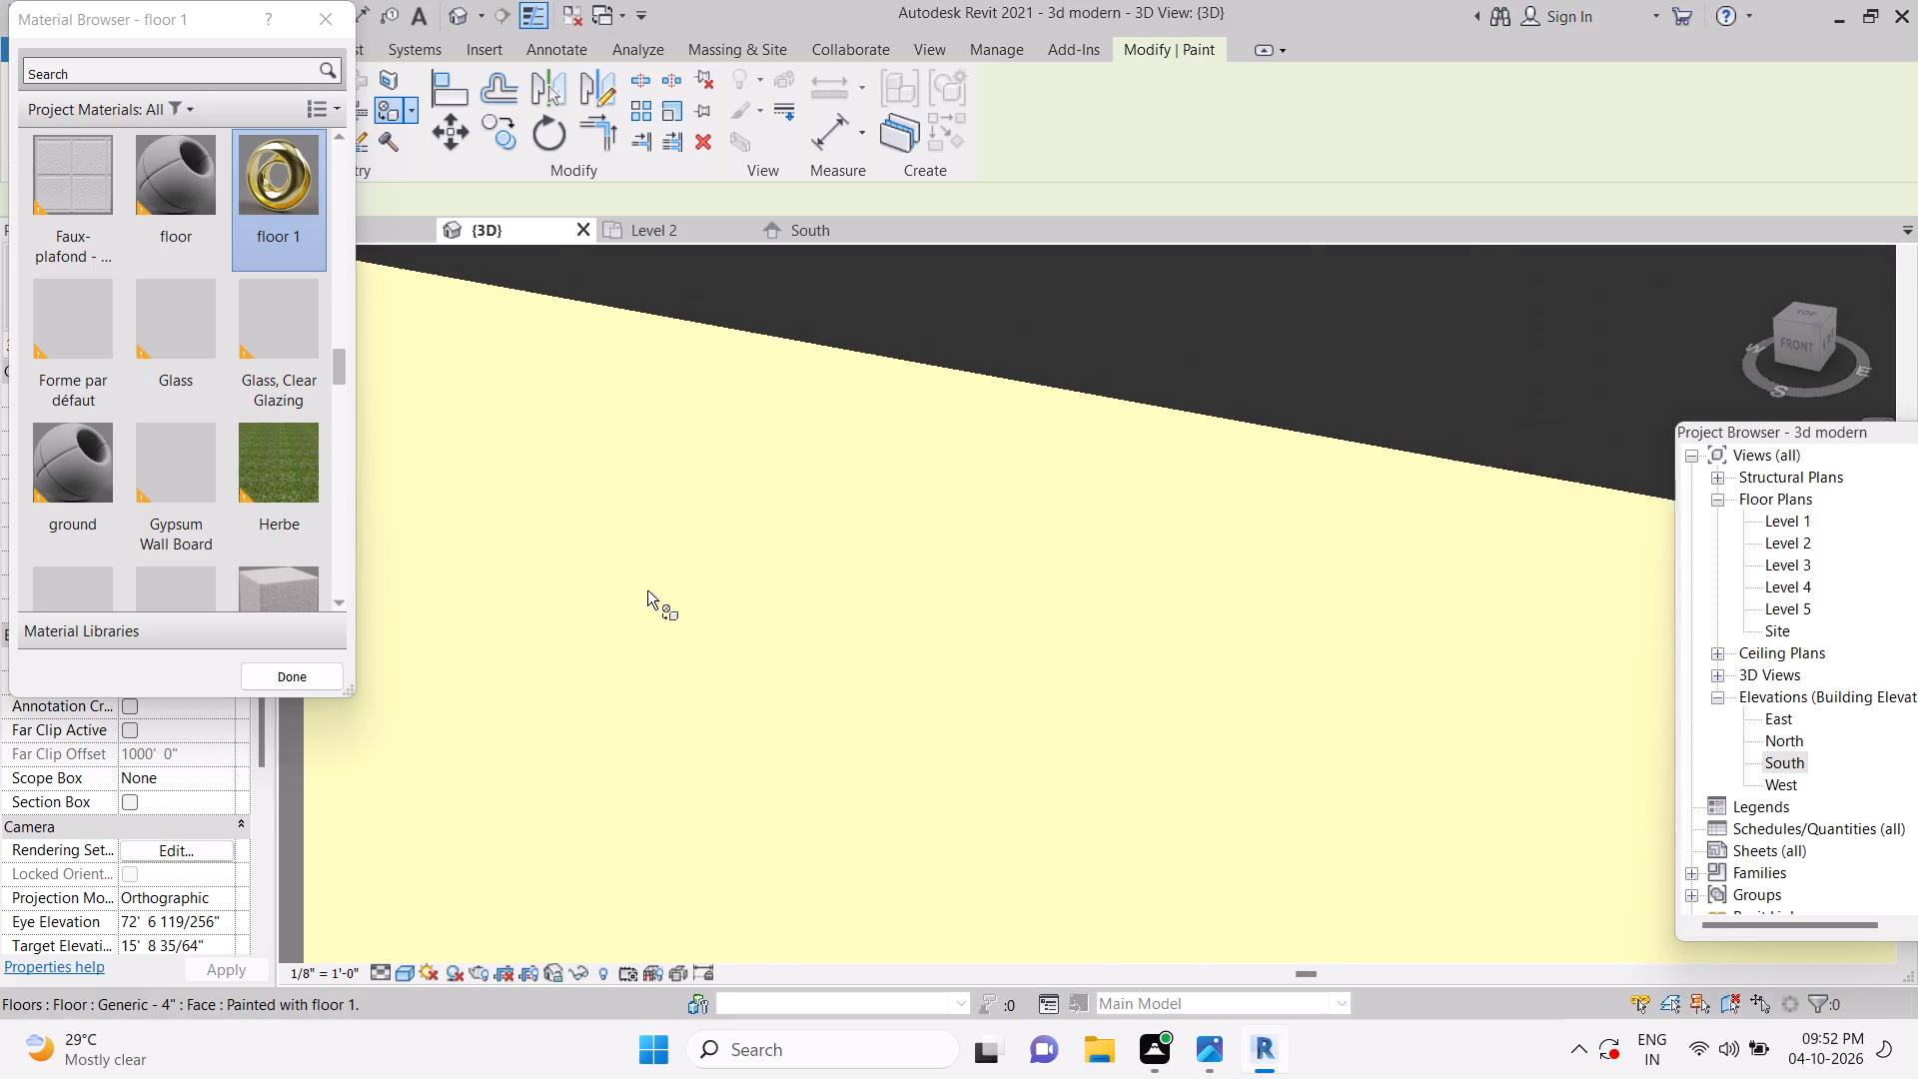
pyautogui.scroll(-11, 647, 590)
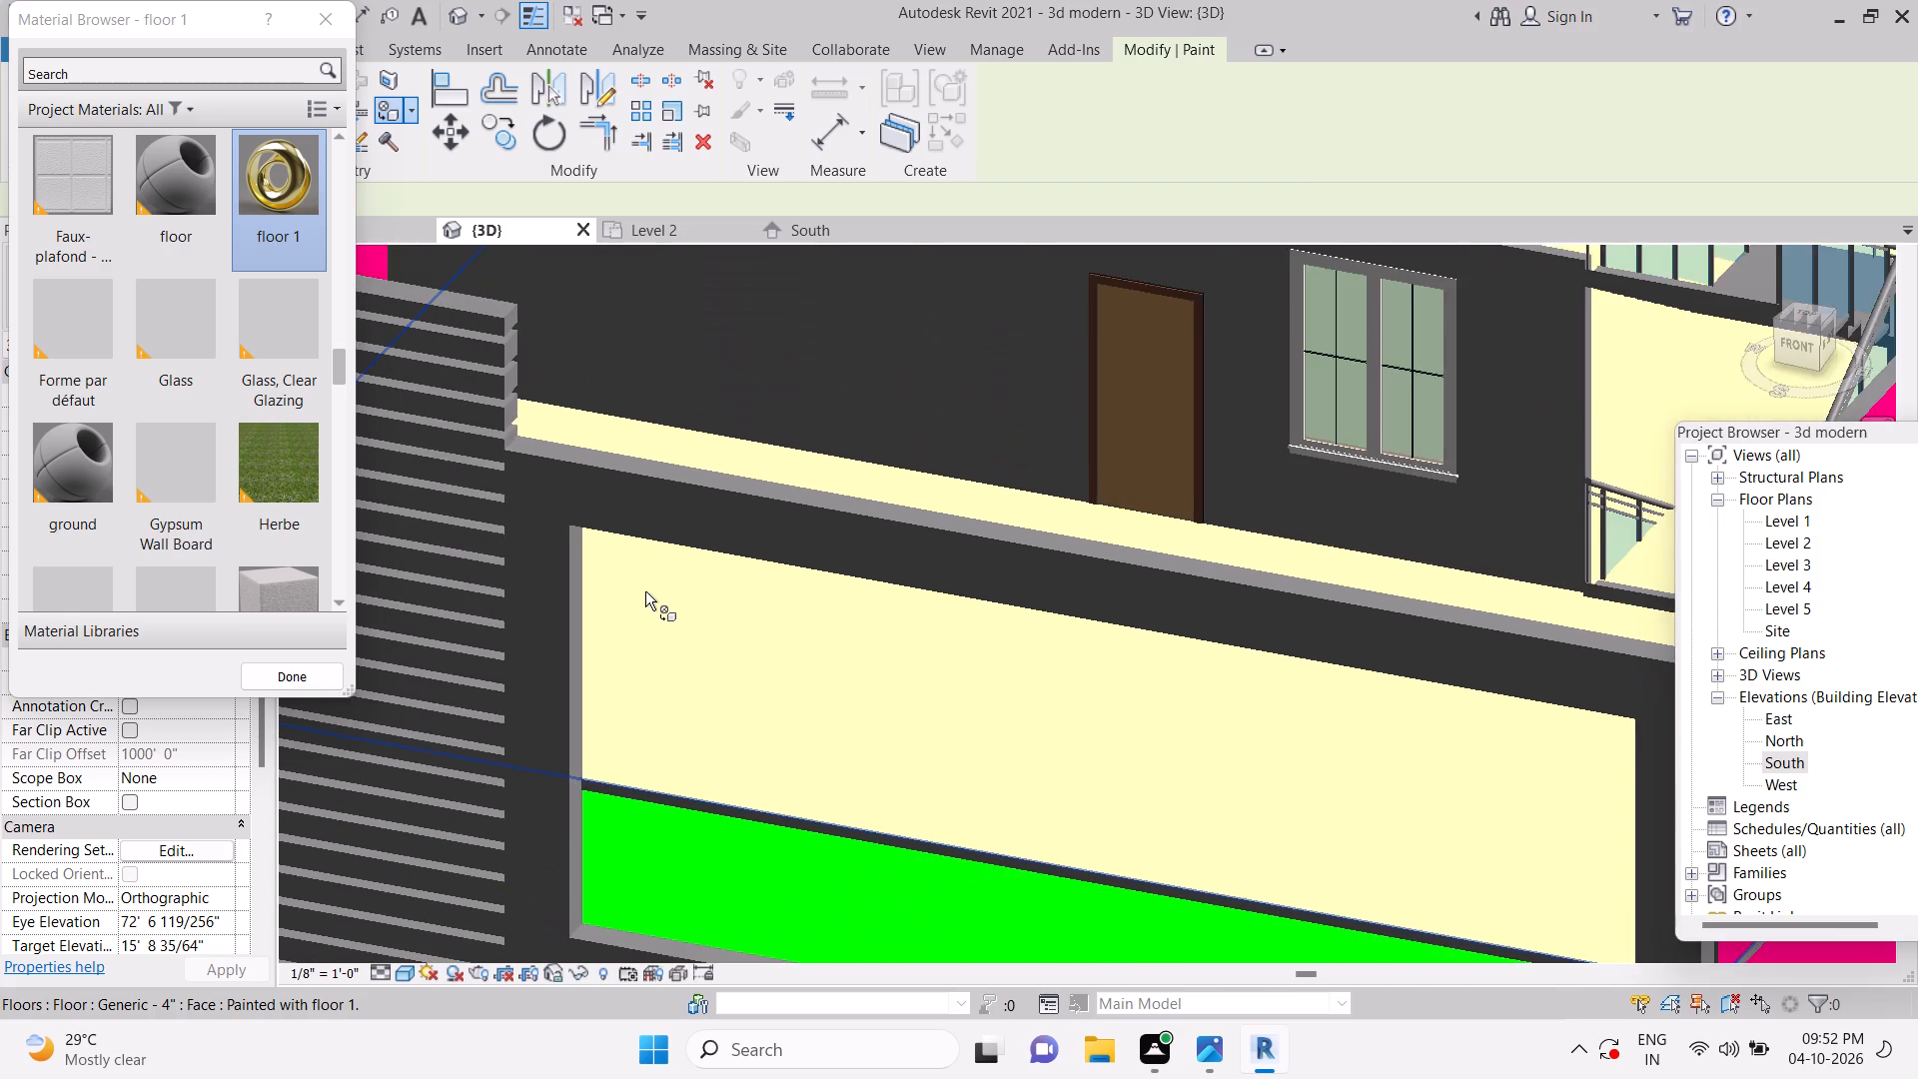
pyautogui.scroll(-3, 645, 591)
pyautogui.scroll(10, 691, 793)
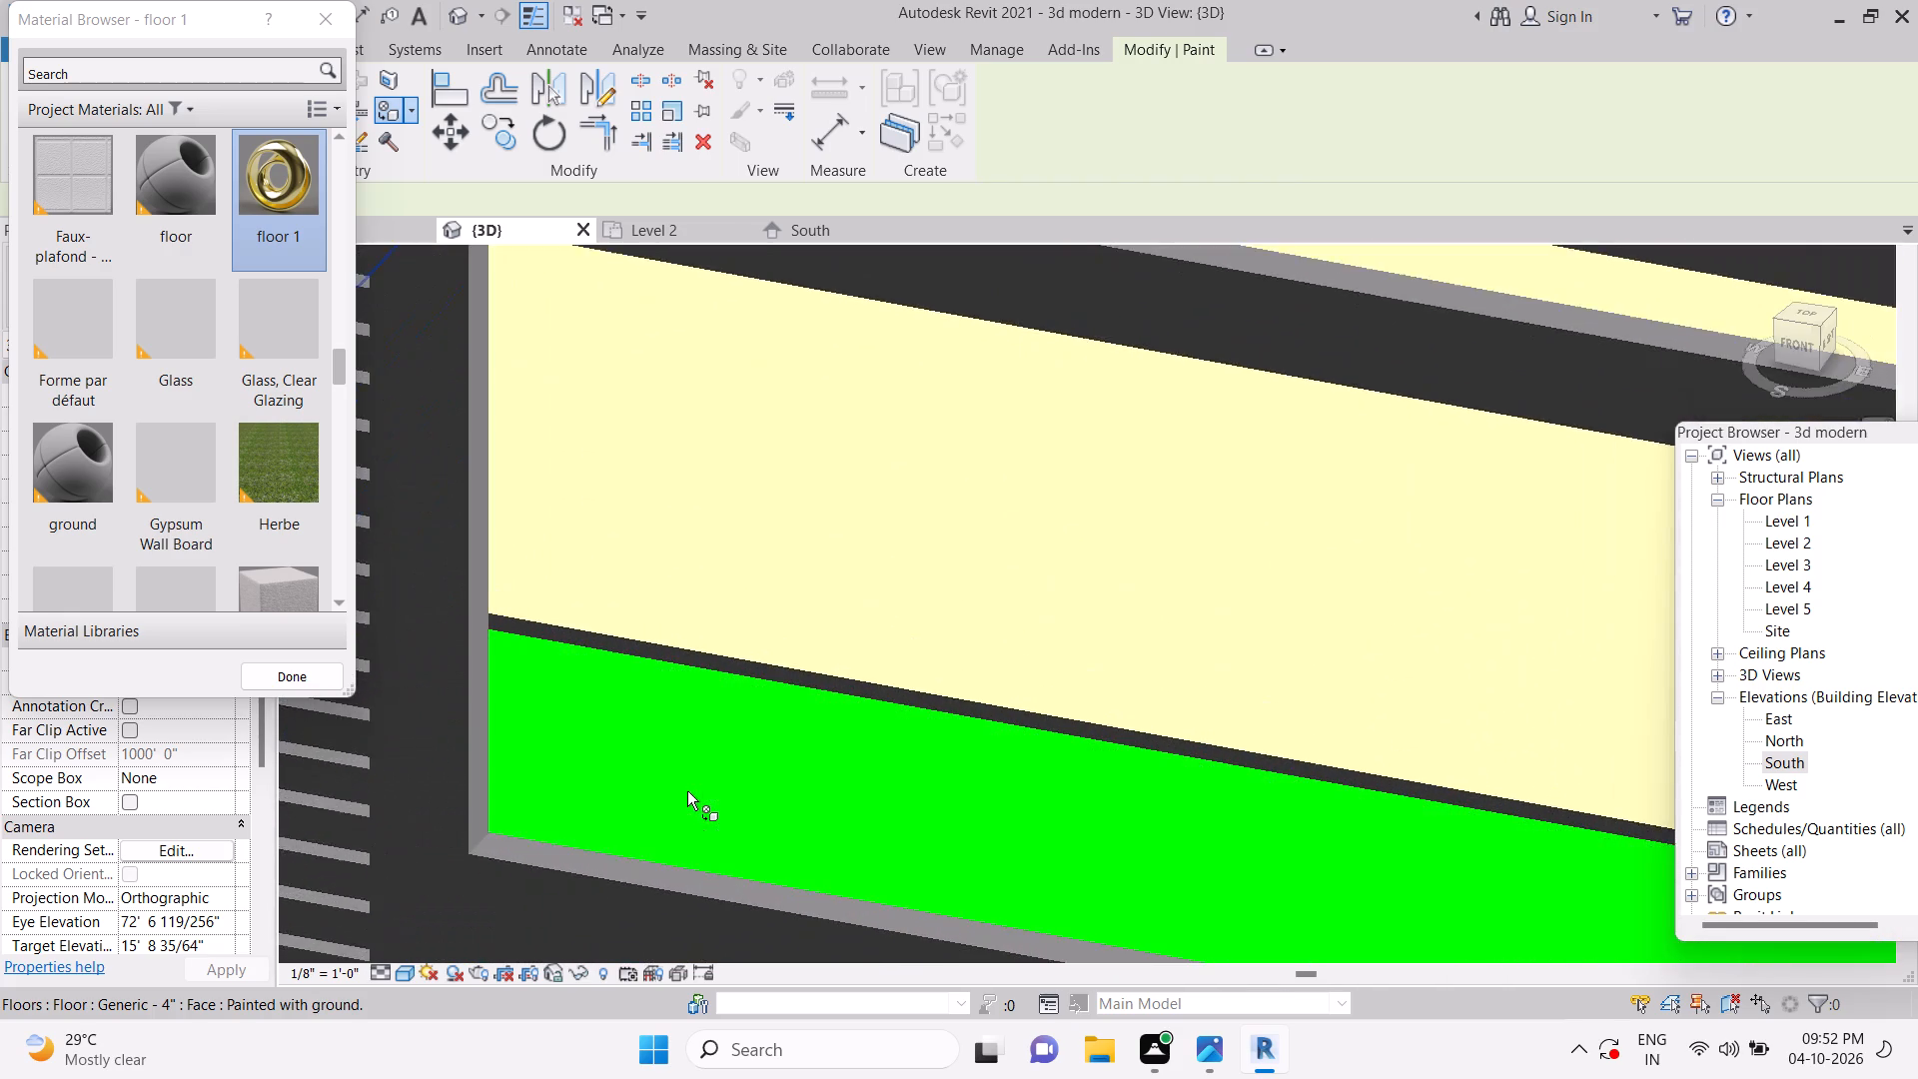
pyautogui.press('Escape')
pyautogui.scroll(4, 686, 790)
pyautogui.scroll(-8, 686, 790)
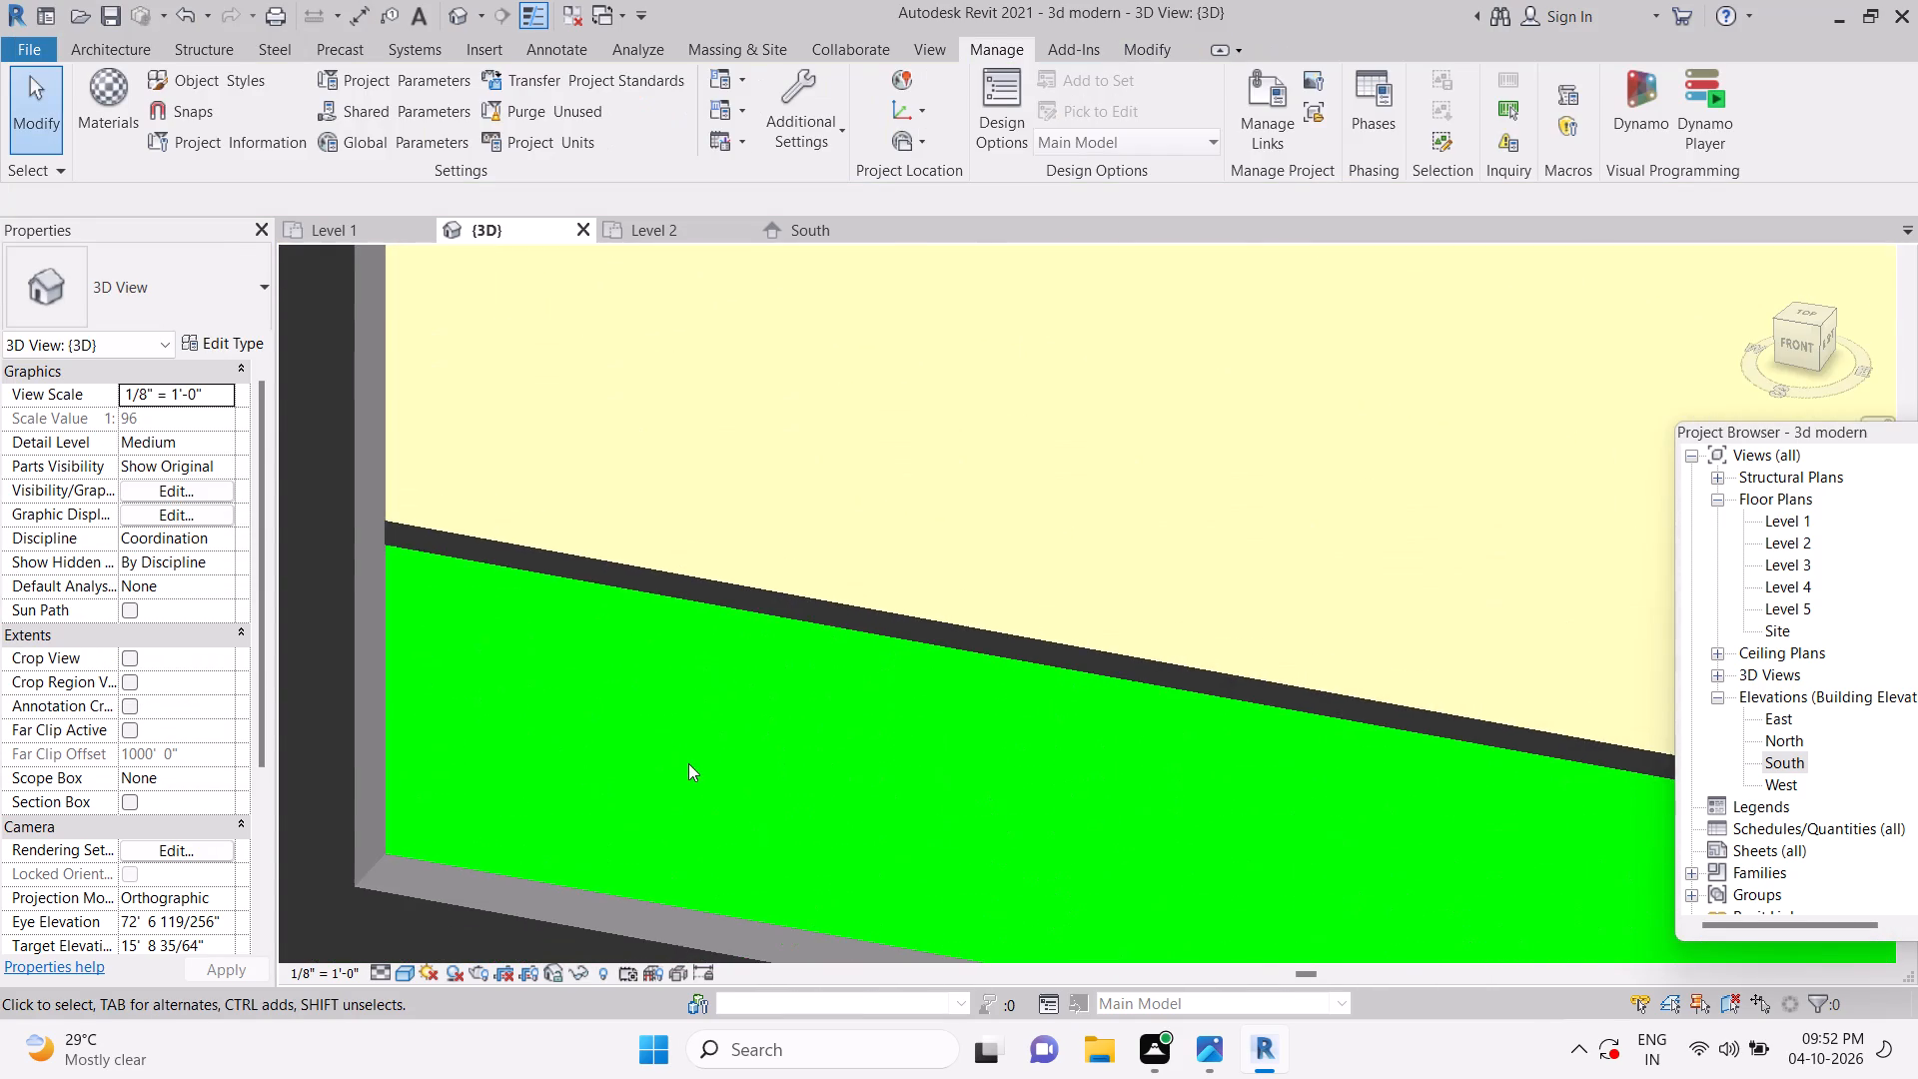
# Render the 3D view of the front facade with the quality set to Medium.
pyautogui.press('r')
pyautogui.scroll(-1, 688, 763)
pyautogui.press('r')
pyautogui.scroll(-4, 672, 758)
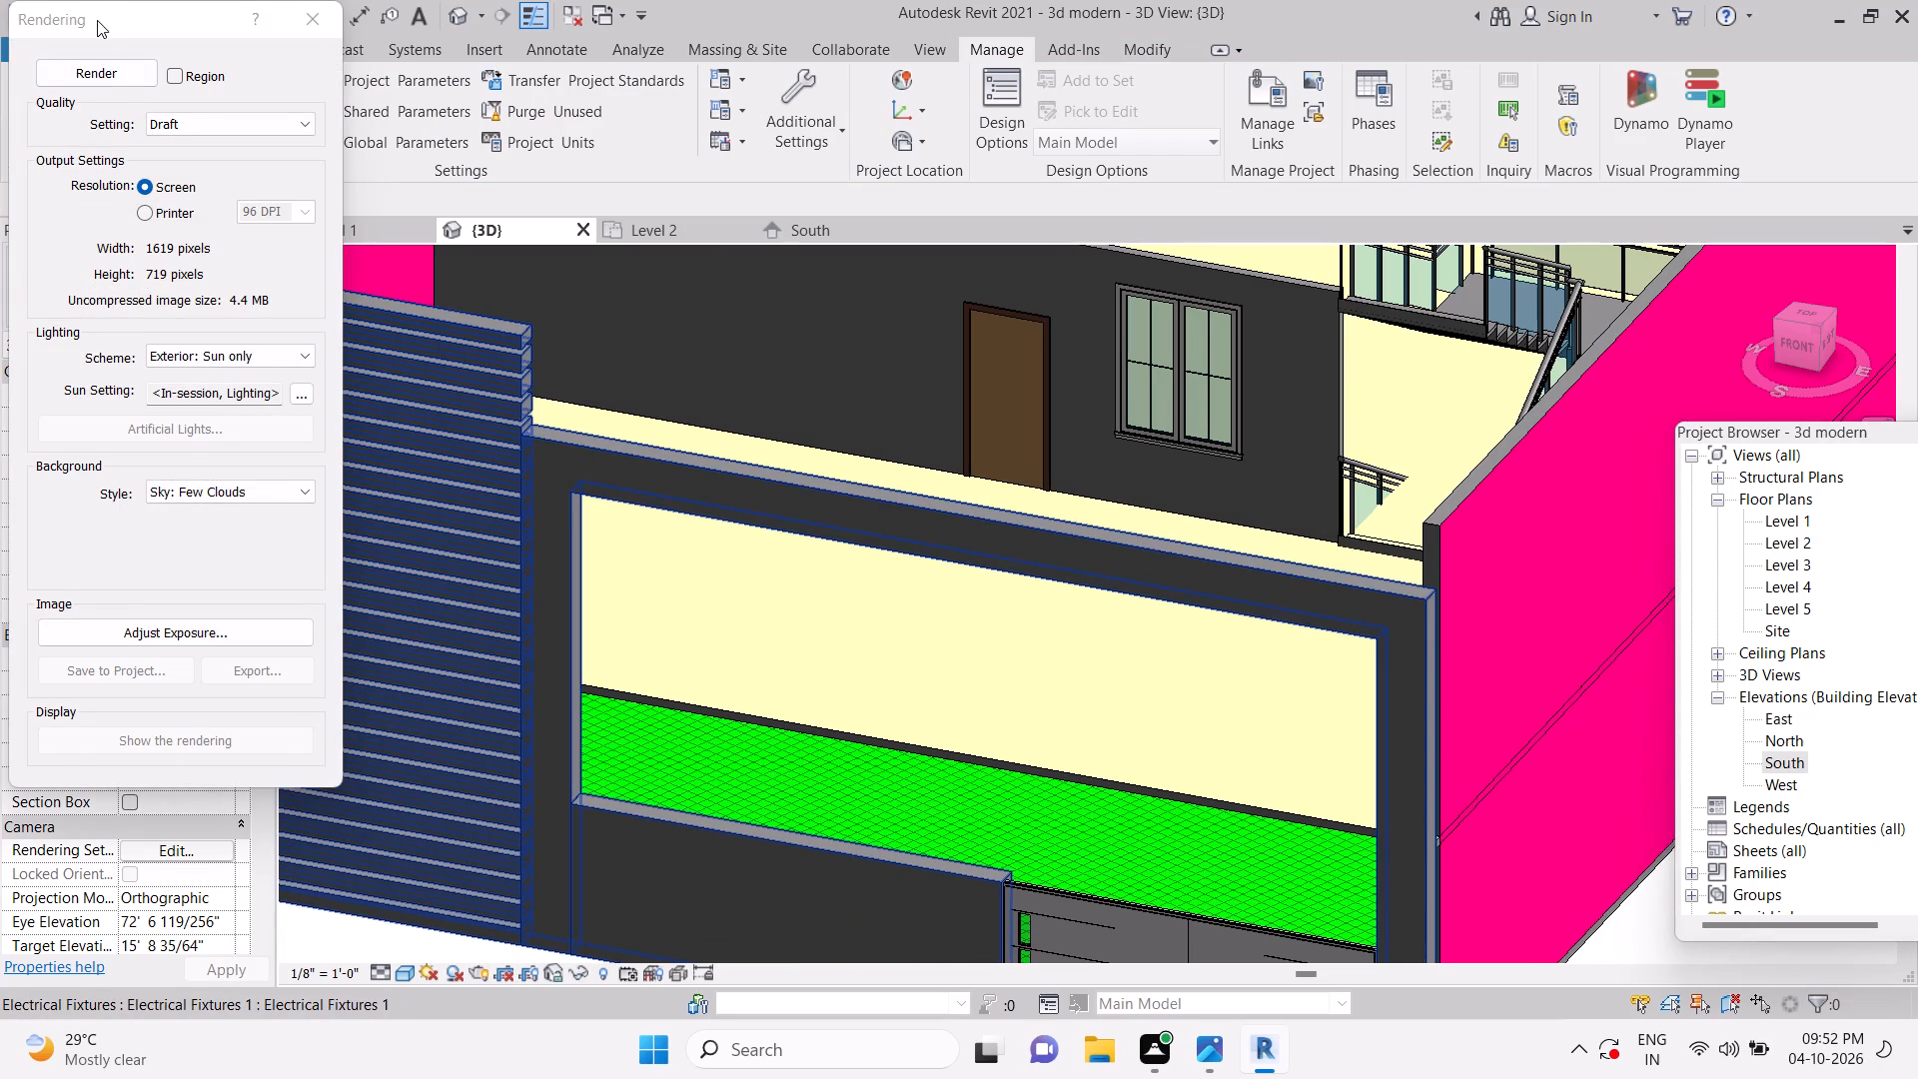
pyautogui.click(191, 122)
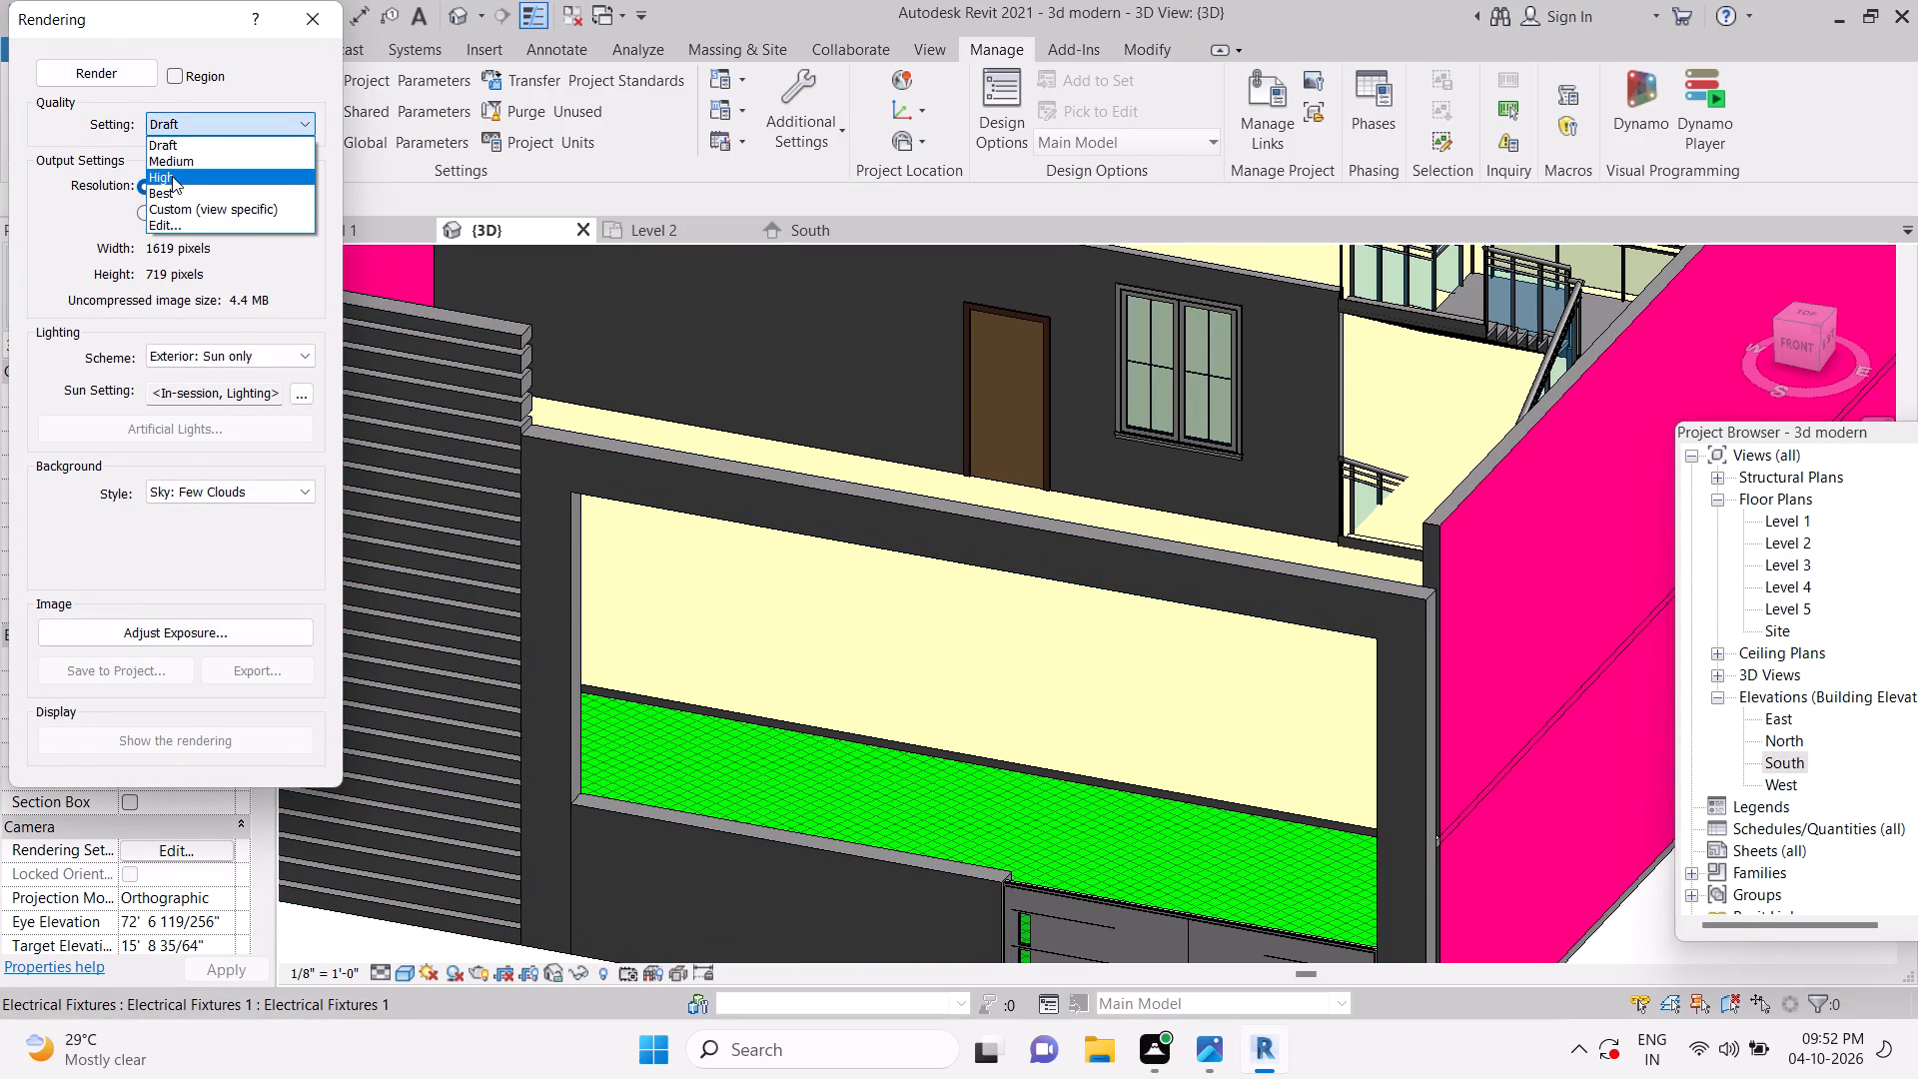
pyautogui.click(173, 169)
pyautogui.click(184, 130)
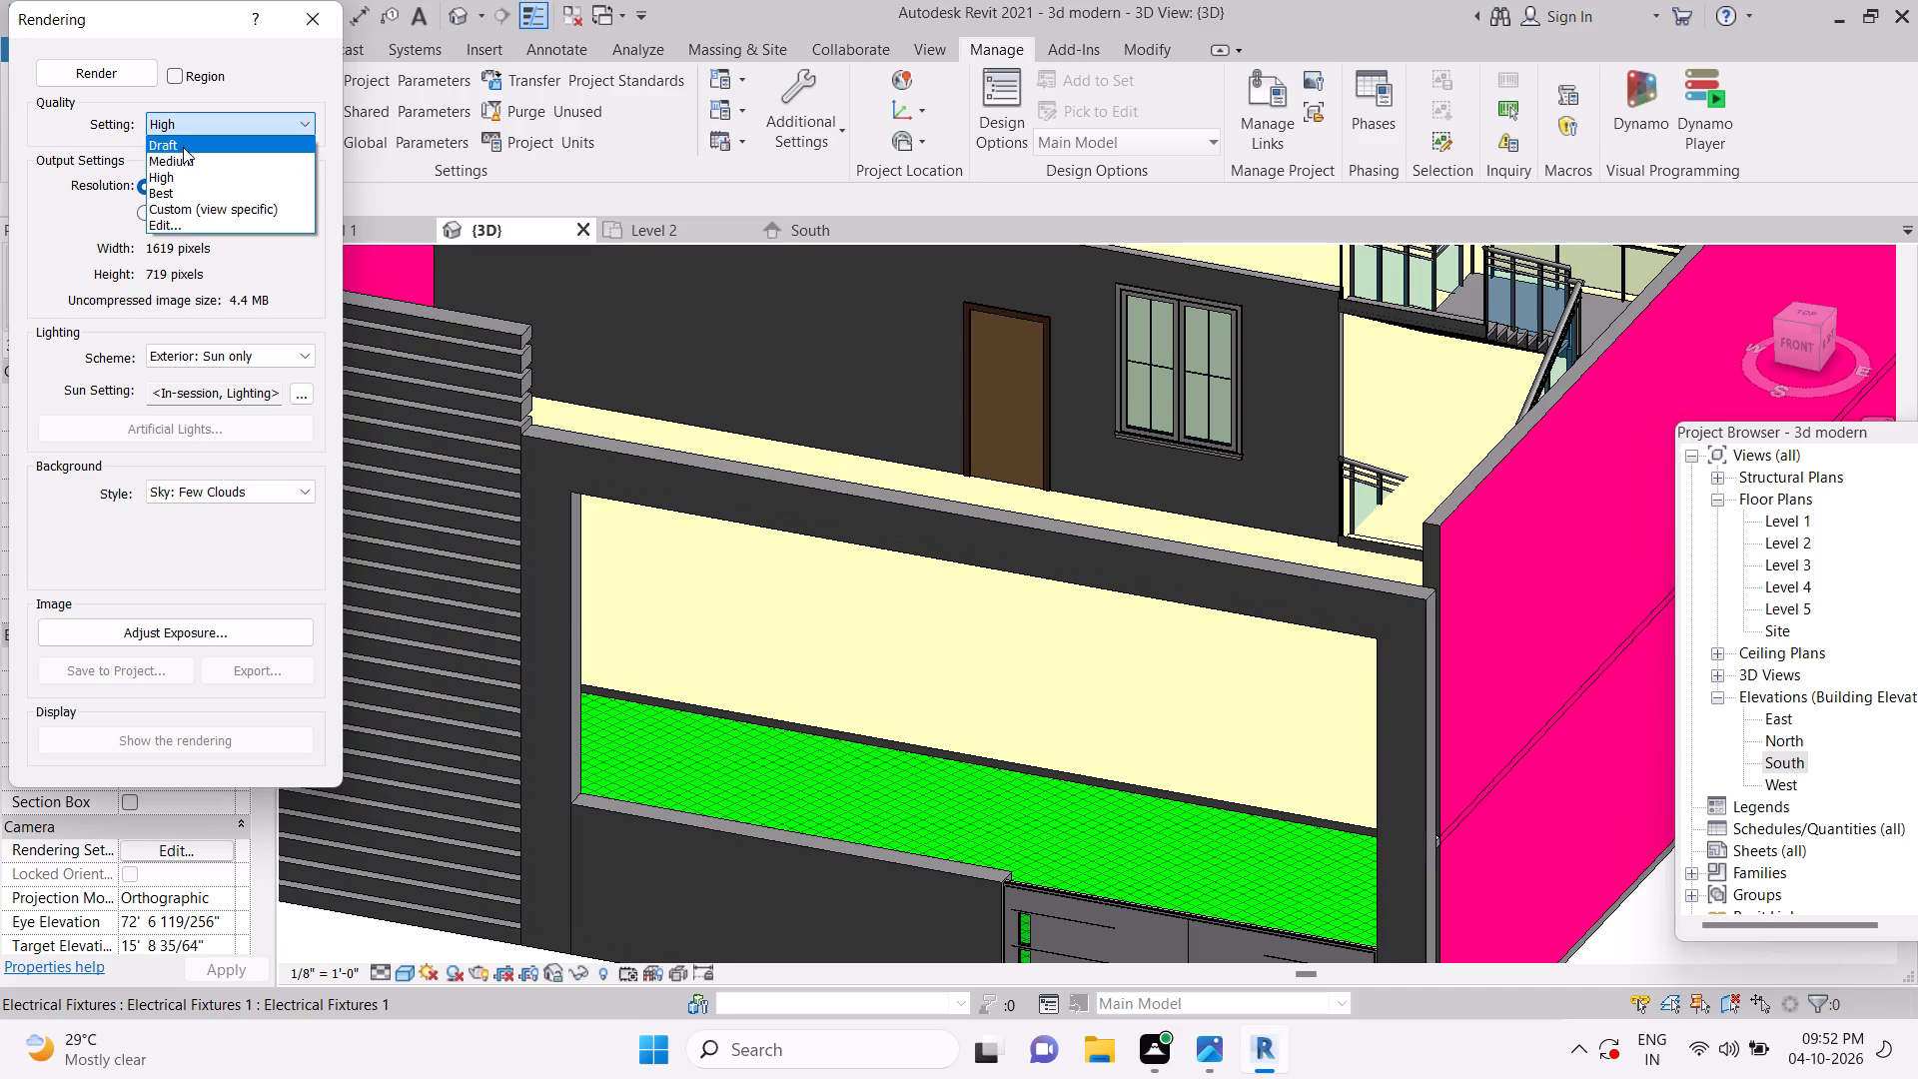
pyautogui.click(176, 165)
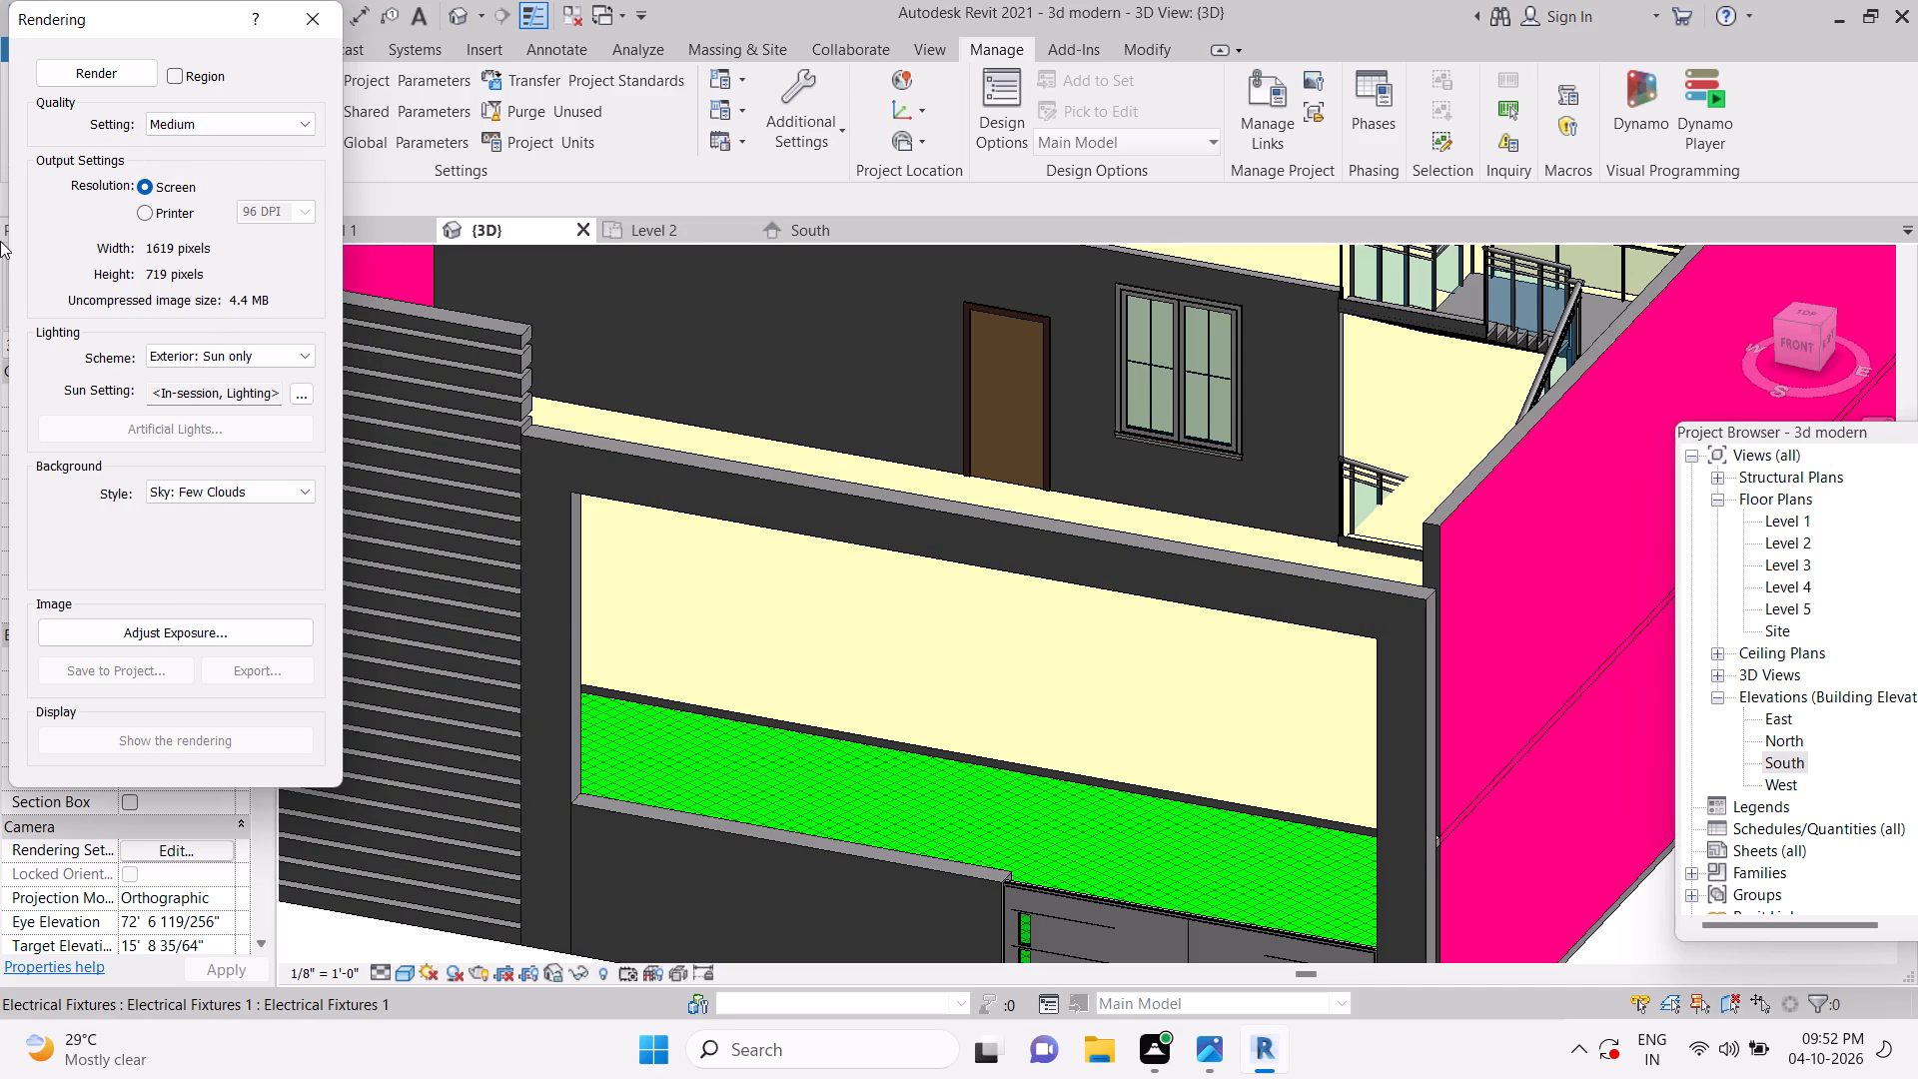
pyautogui.click(108, 66)
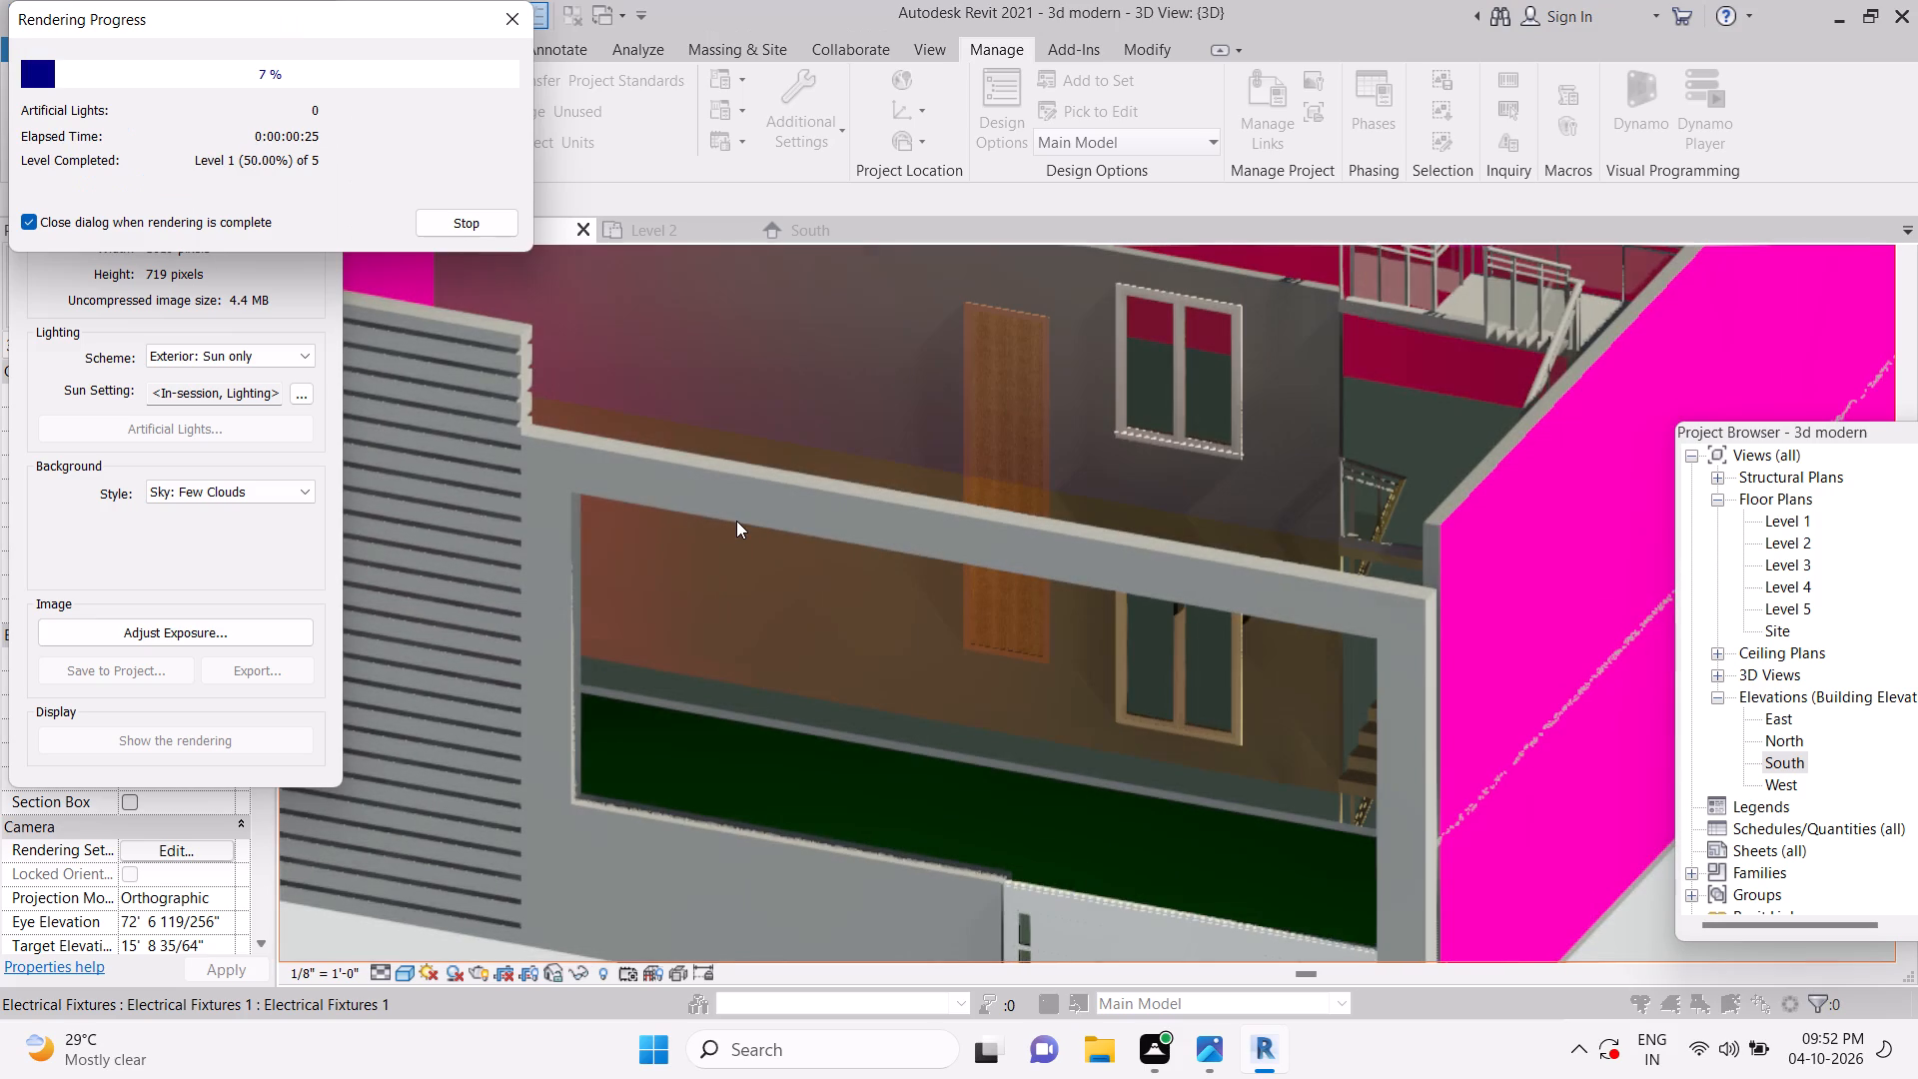
# Wait for the 3D view rendering to finish, close the Rendering dialog and dismiss the pop-up card.
pyautogui.scroll(-9, 740, 527)
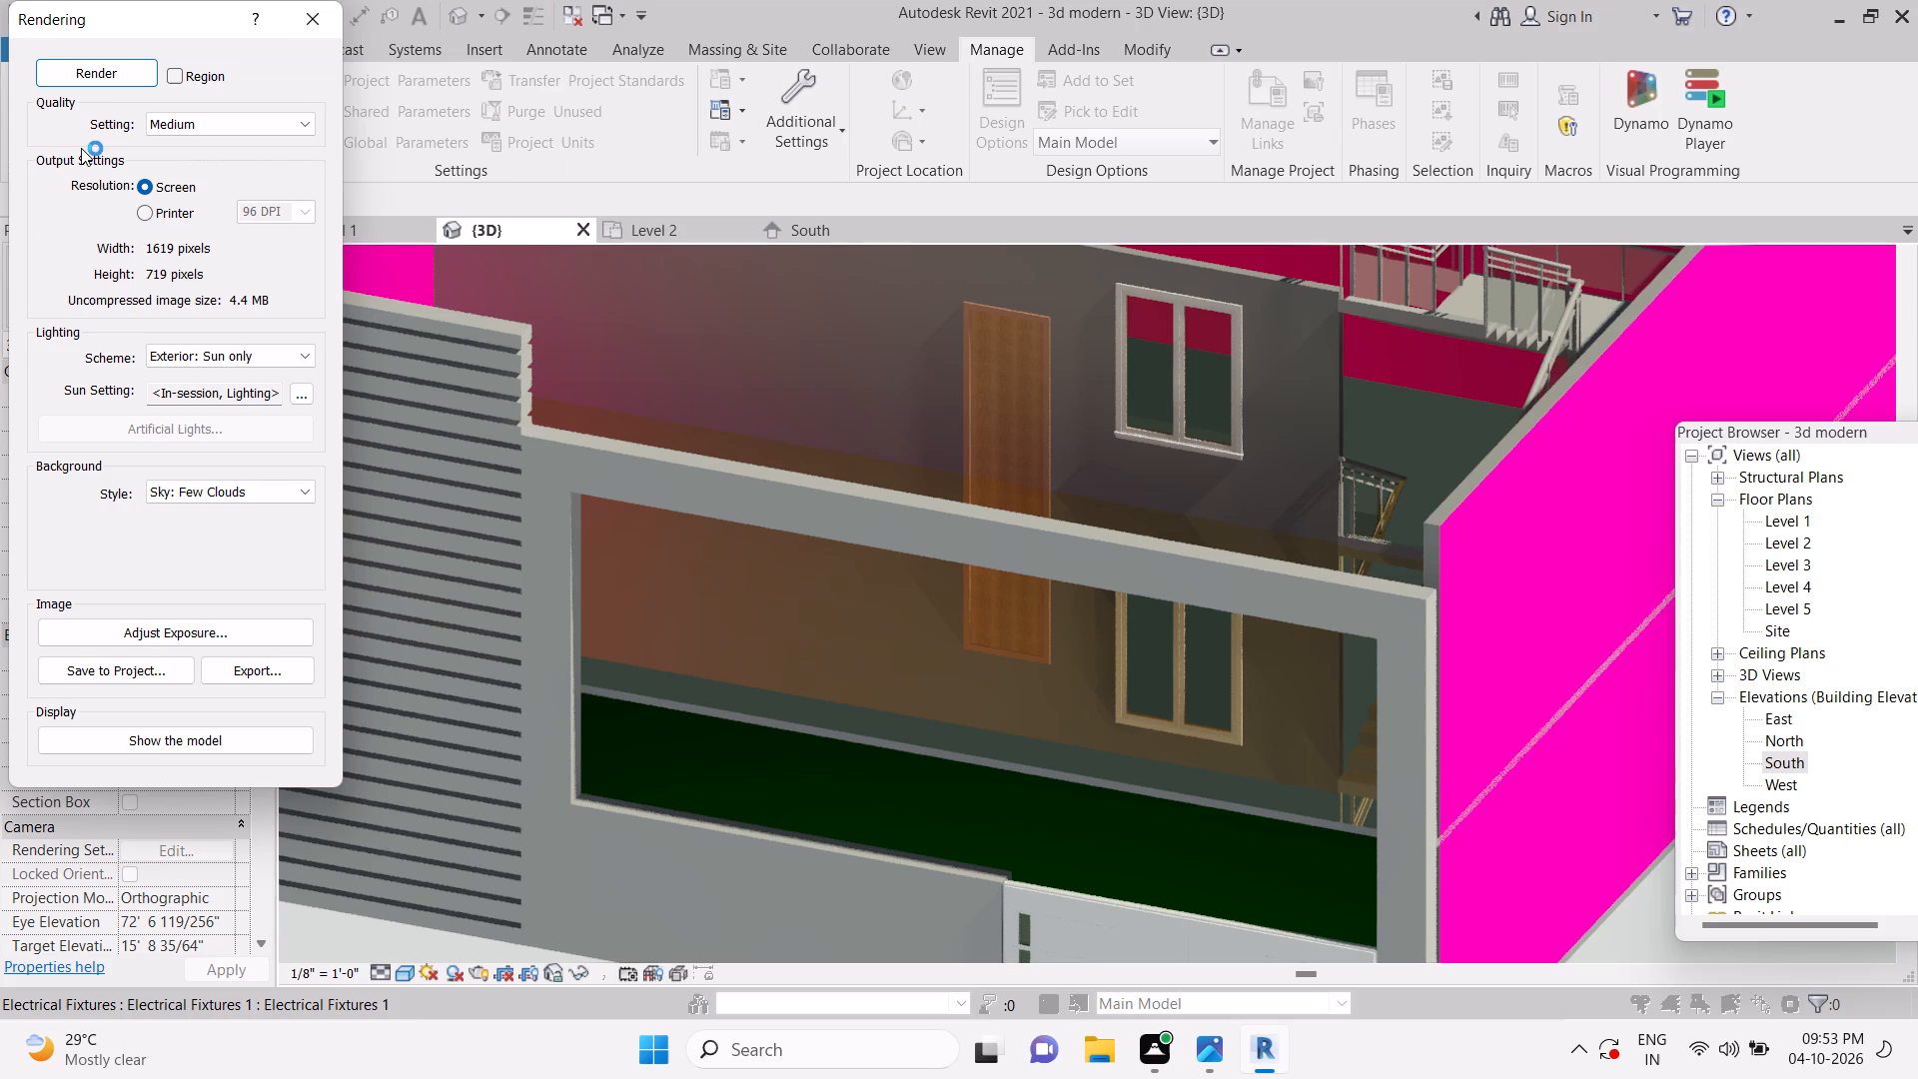
pyautogui.click(309, 12)
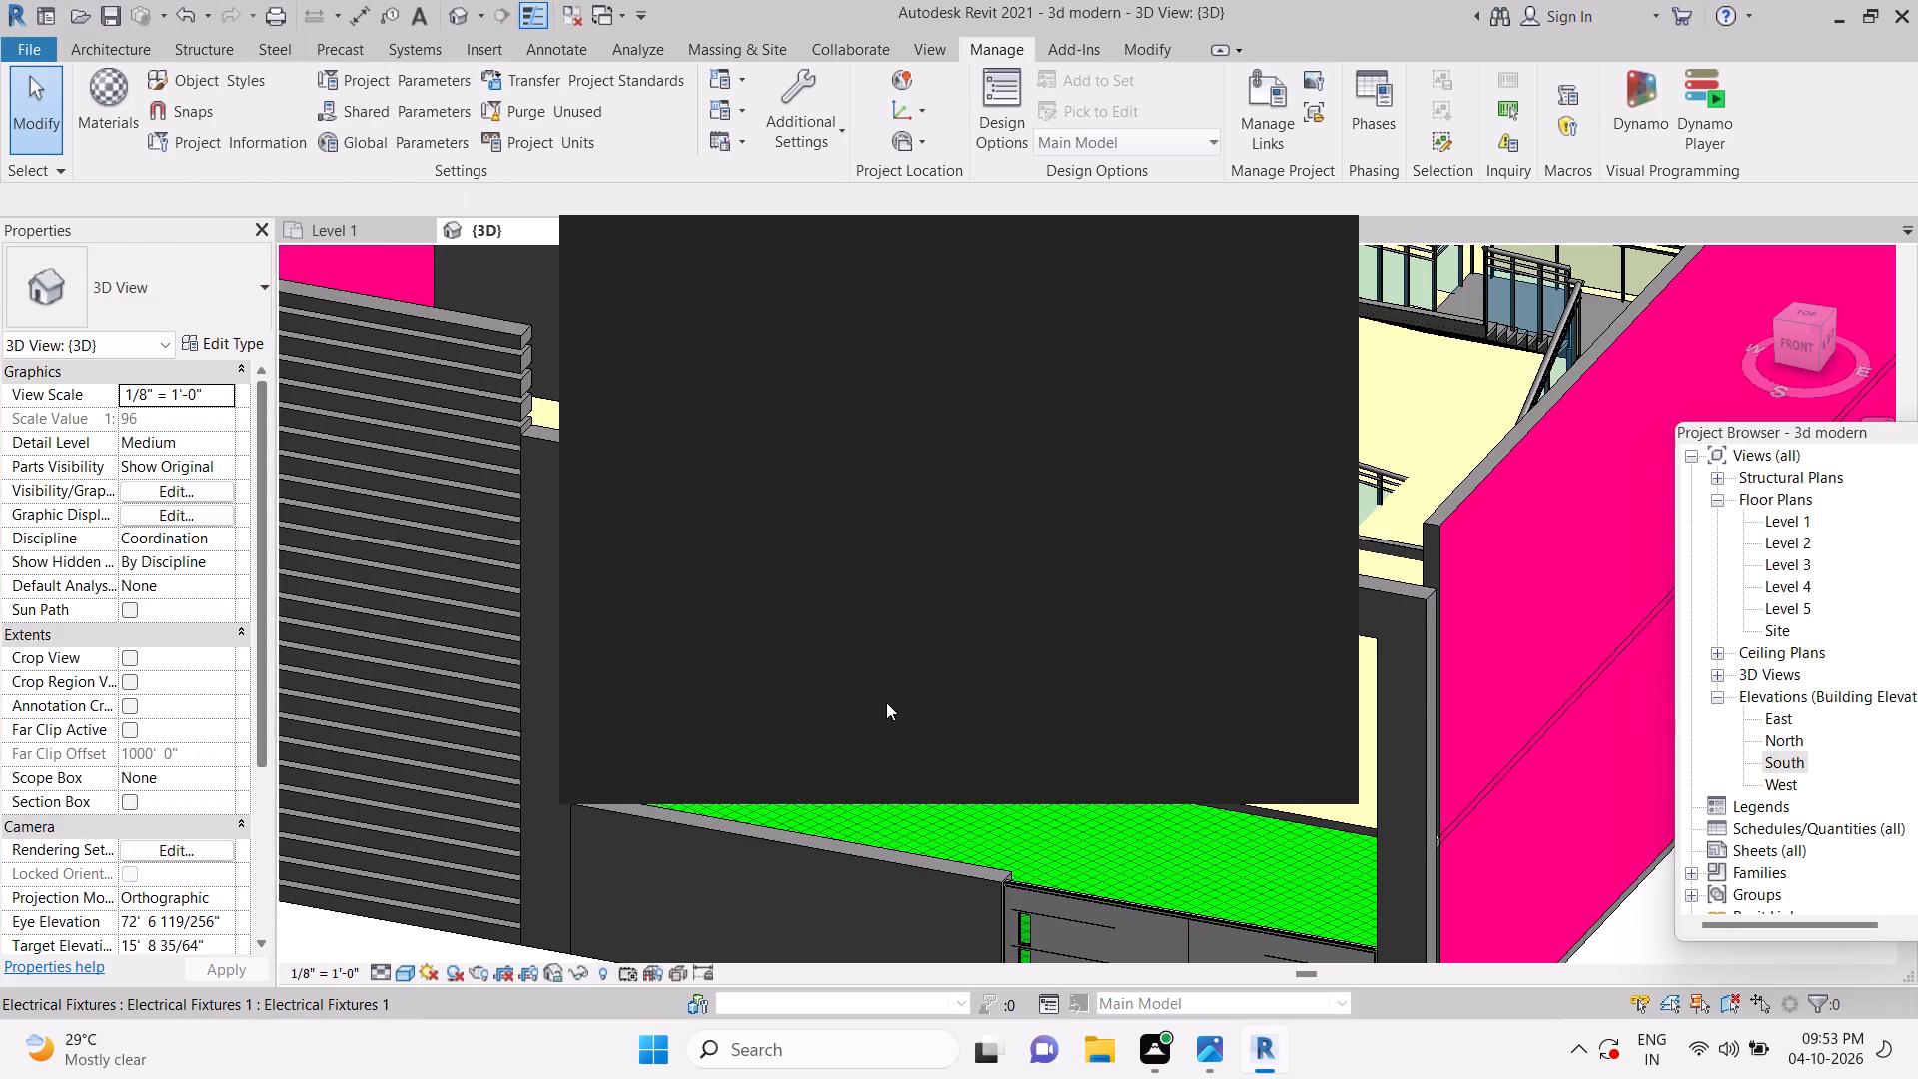
pyautogui.click(1336, 251)
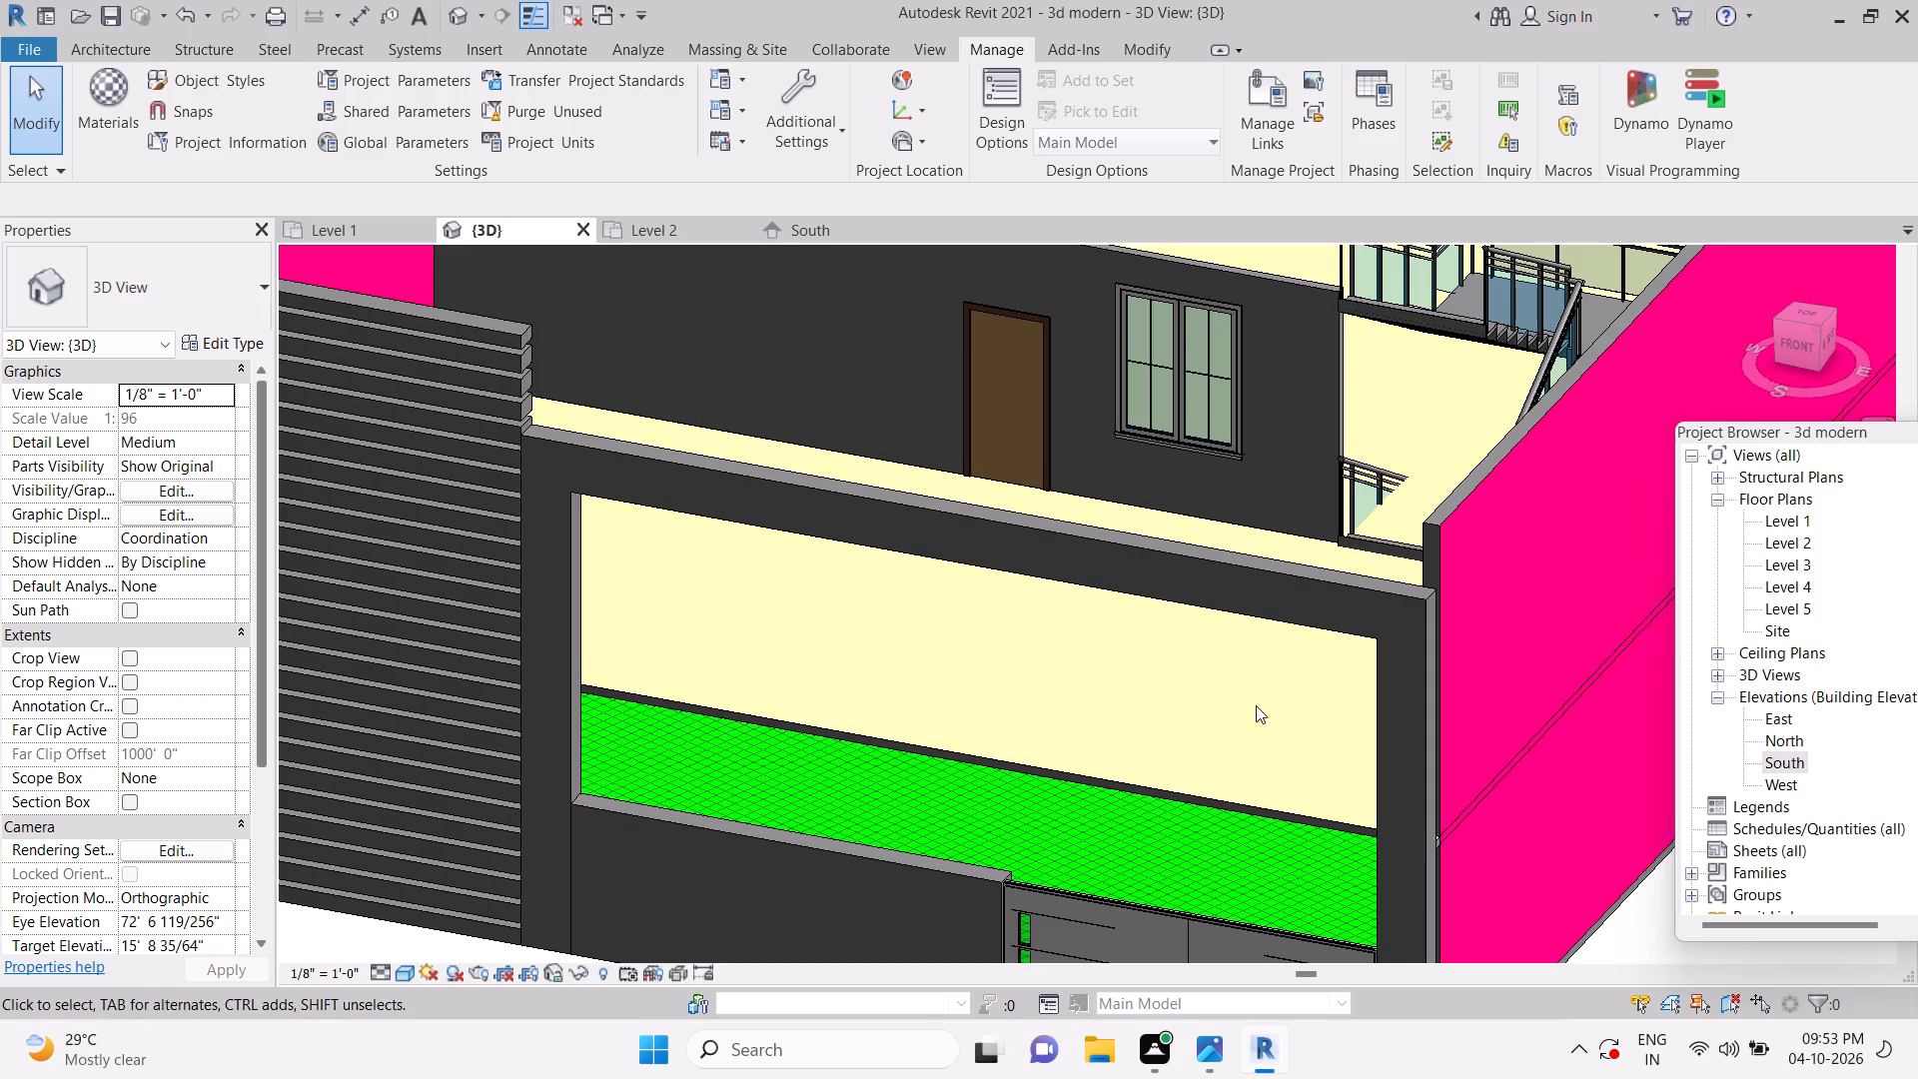
# Examine the house in the 3D view, both as a whole and up close at the front wall opening, floors and entrance gate.
pyautogui.scroll(-2, 1205, 763)
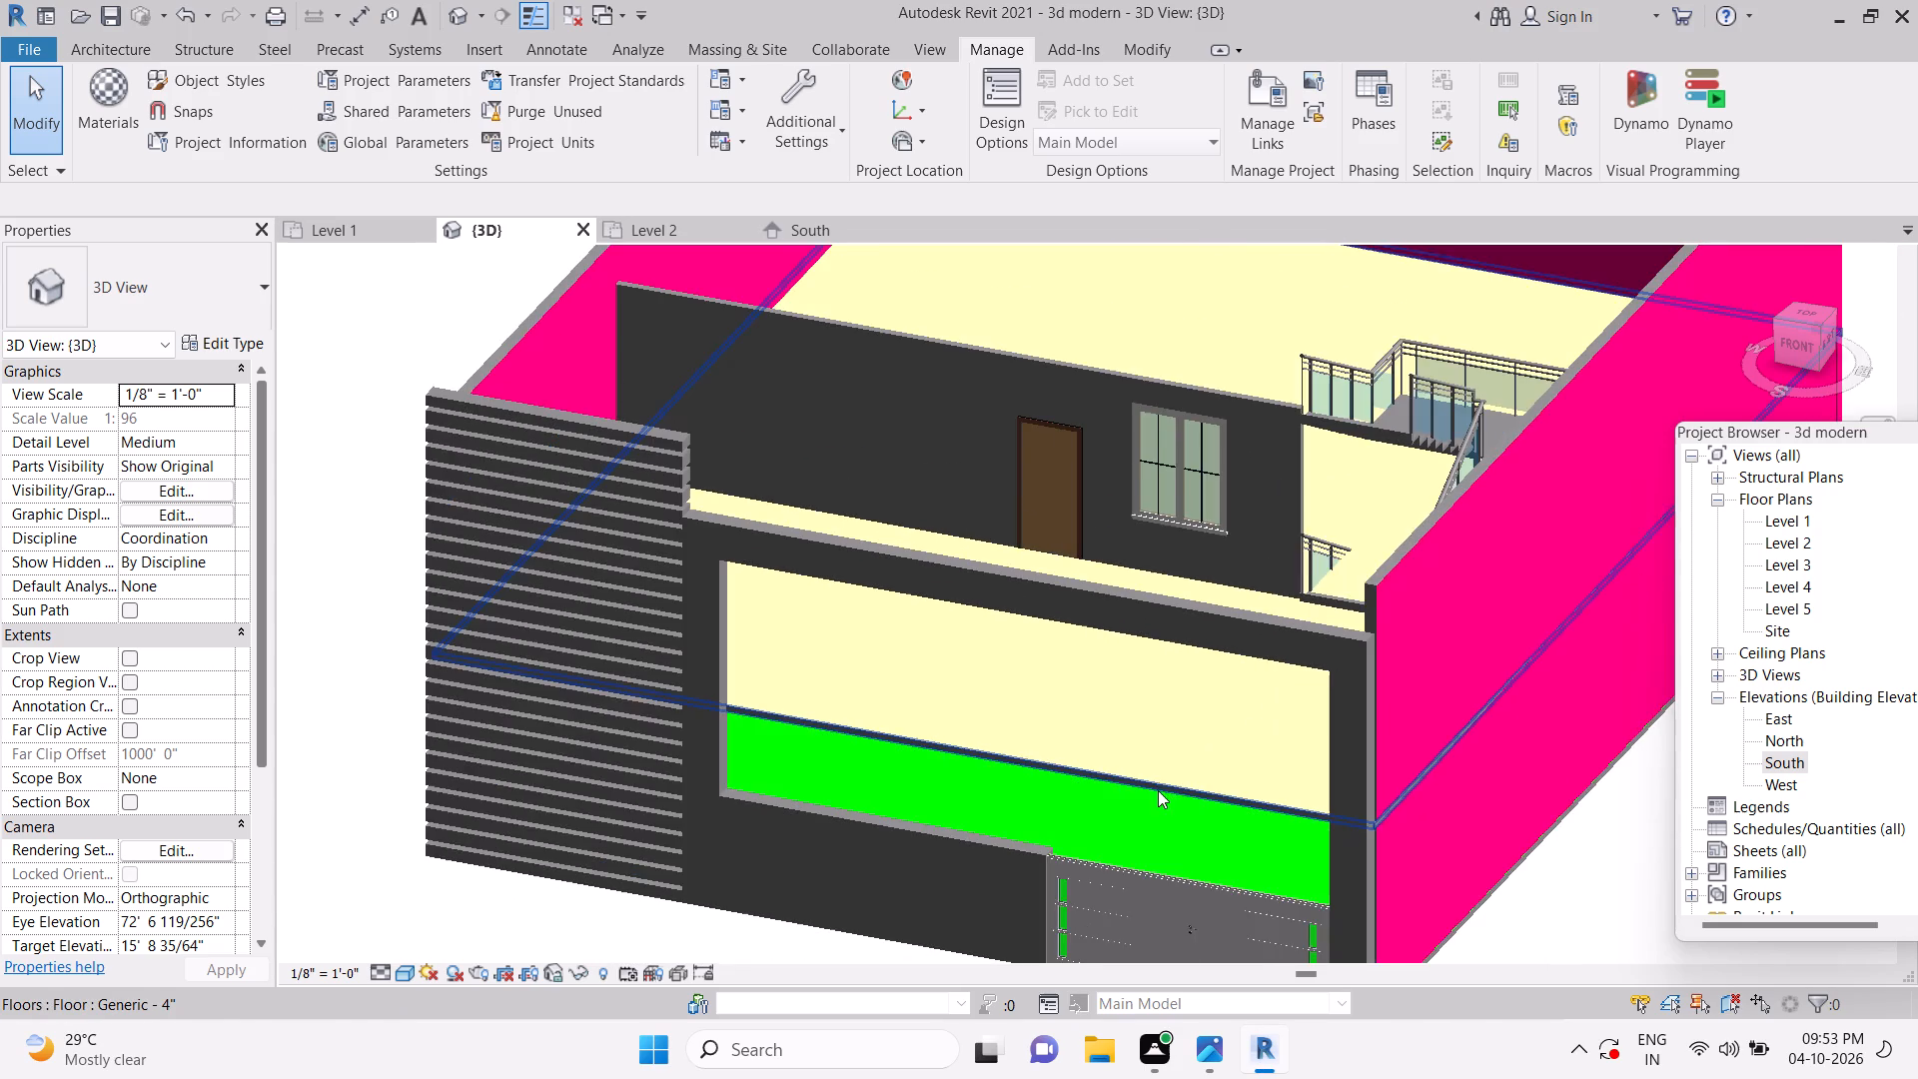
pyautogui.scroll(-4, 1149, 774)
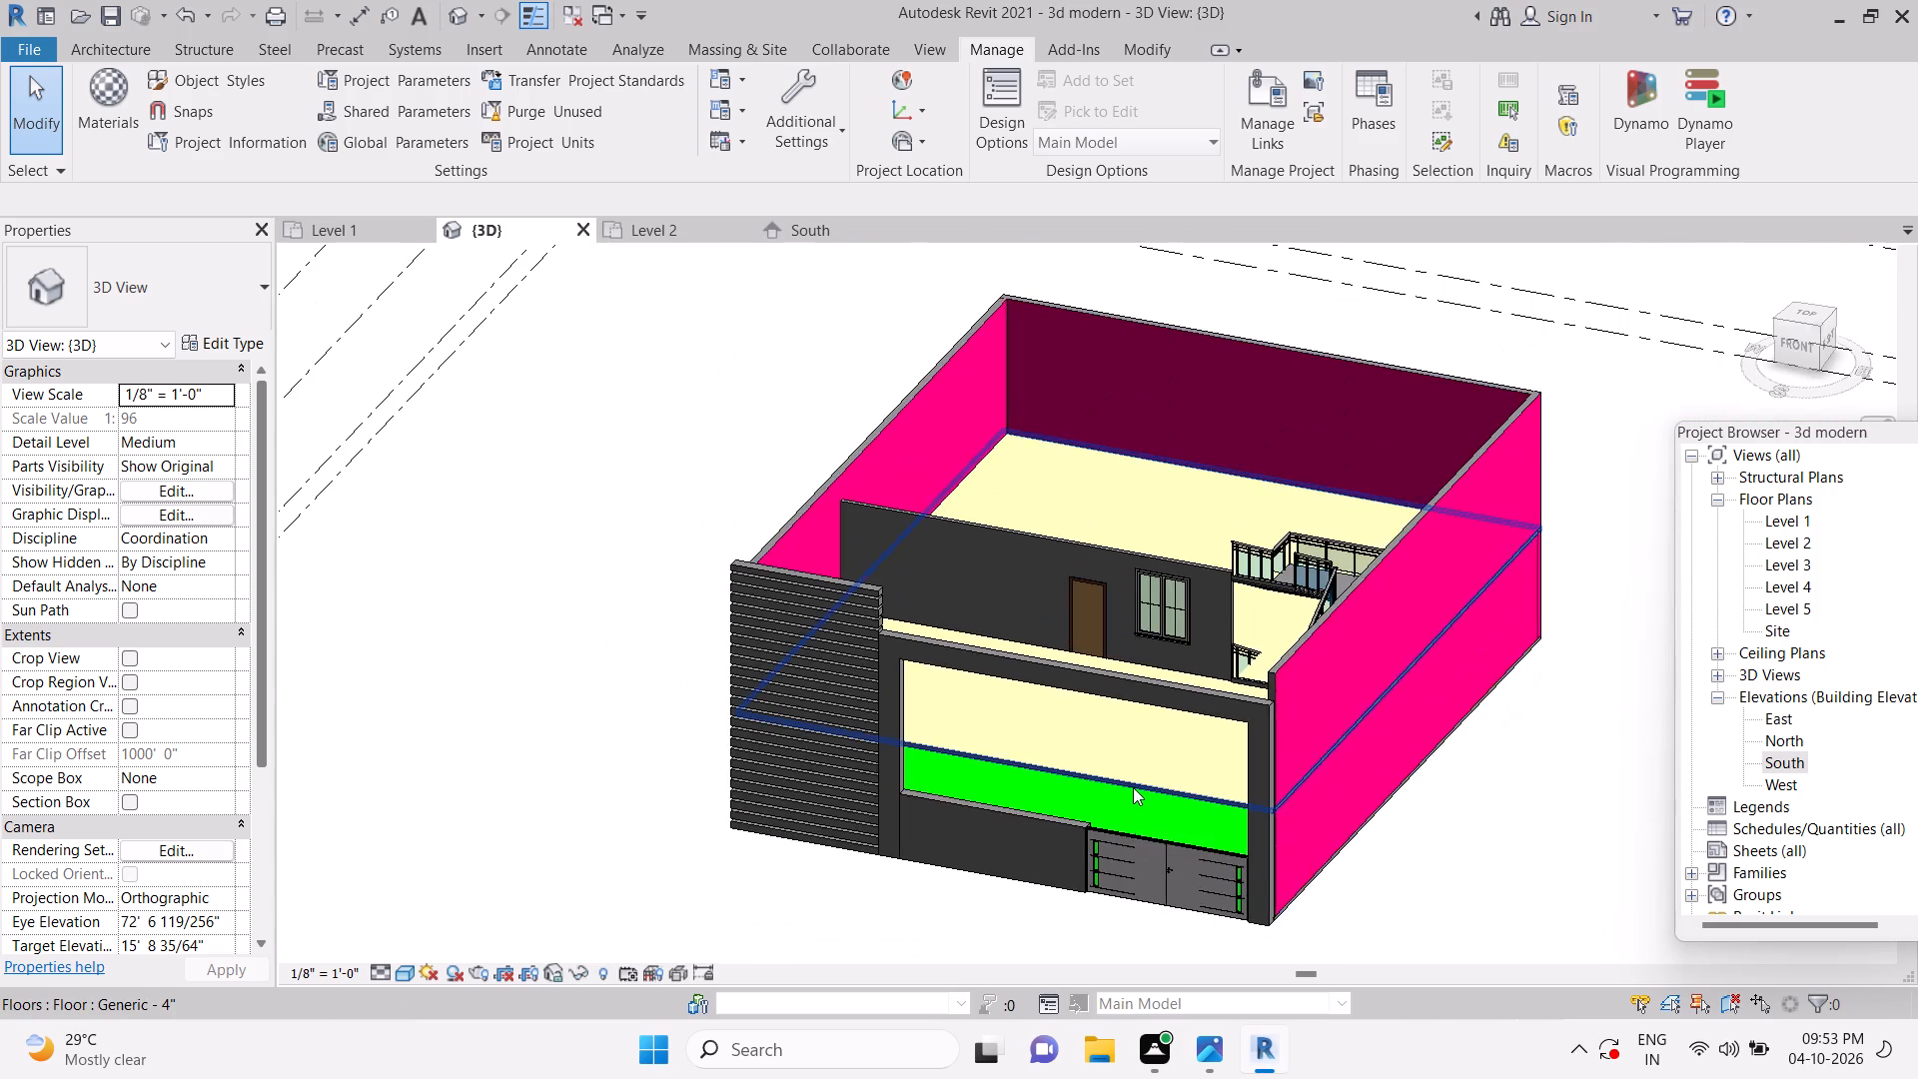
pyautogui.scroll(-2, 1133, 787)
pyautogui.scroll(-1, 1105, 863)
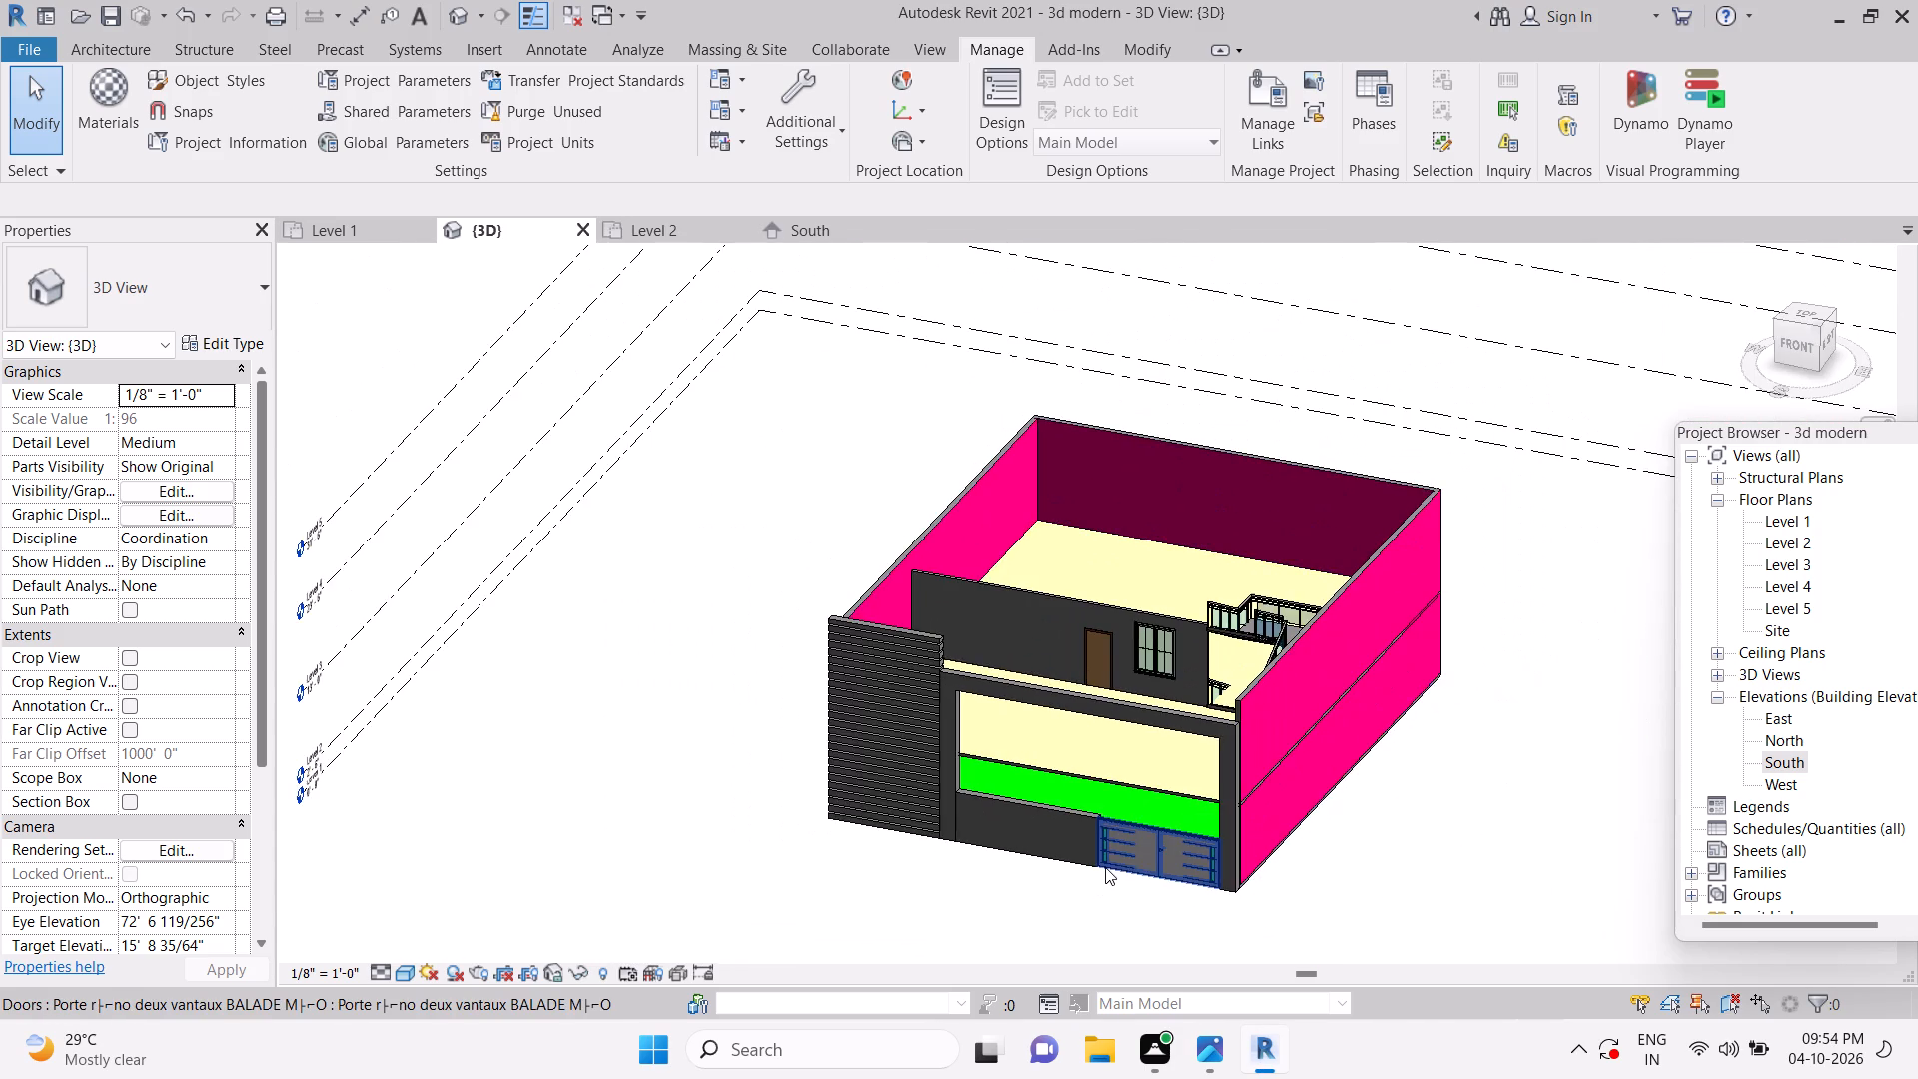
pyautogui.scroll(-1, 1105, 867)
pyautogui.scroll(4, 1105, 850)
pyautogui.scroll(-1, 1086, 854)
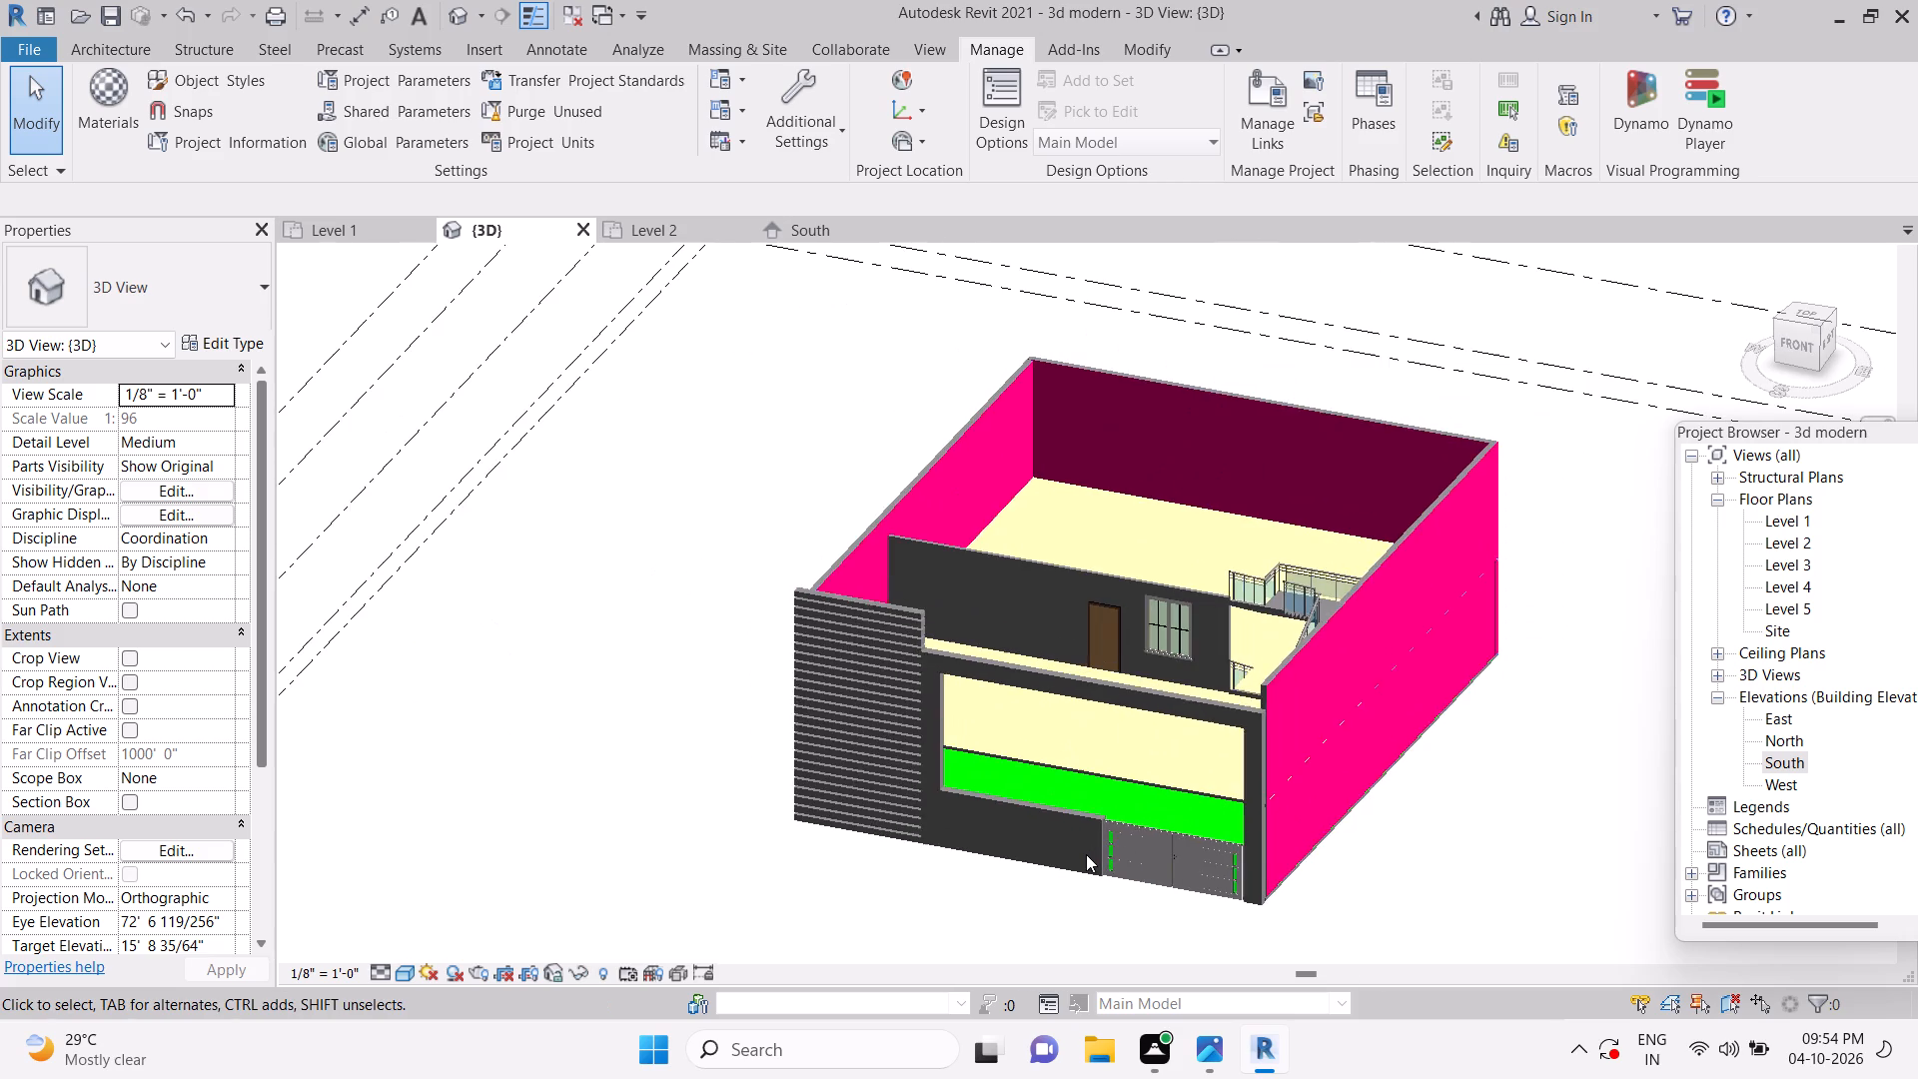
pyautogui.scroll(-1, 1088, 858)
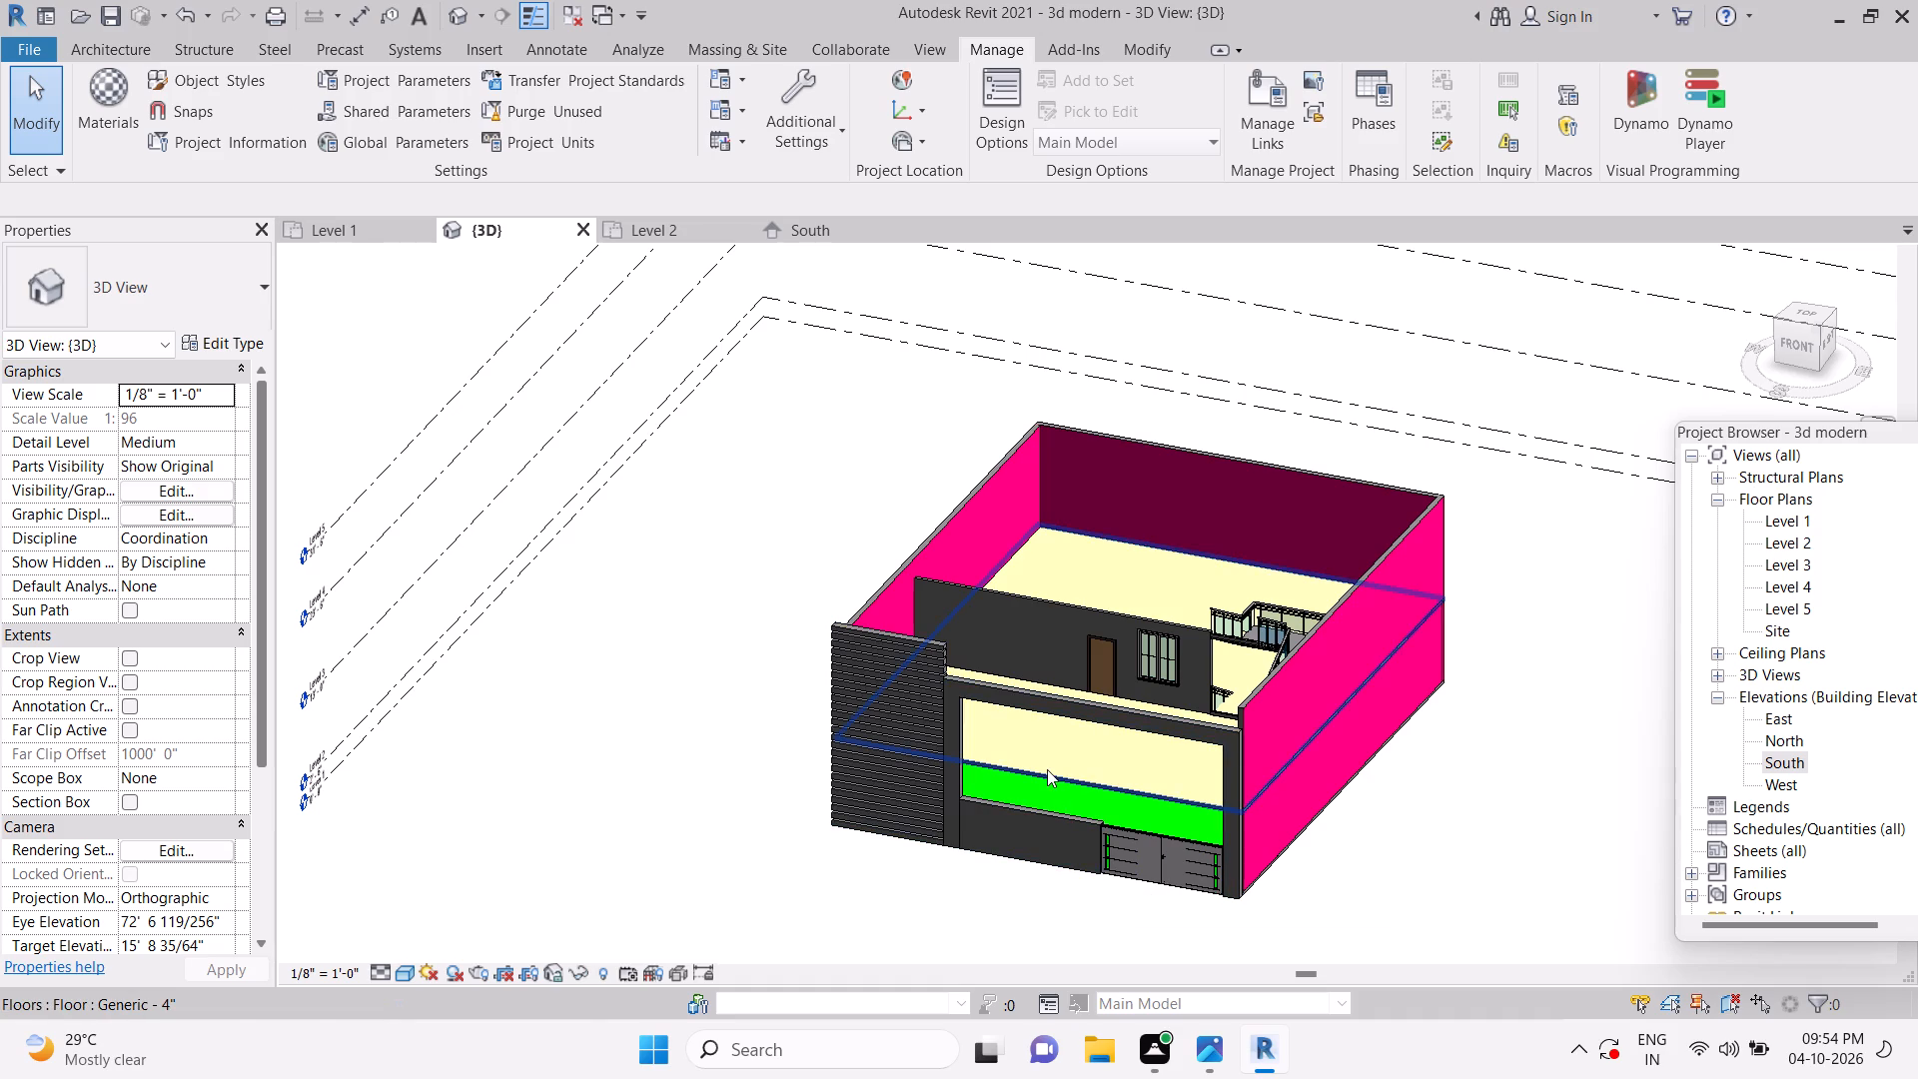
pyautogui.scroll(-2, 1156, 506)
pyautogui.scroll(1, 1157, 510)
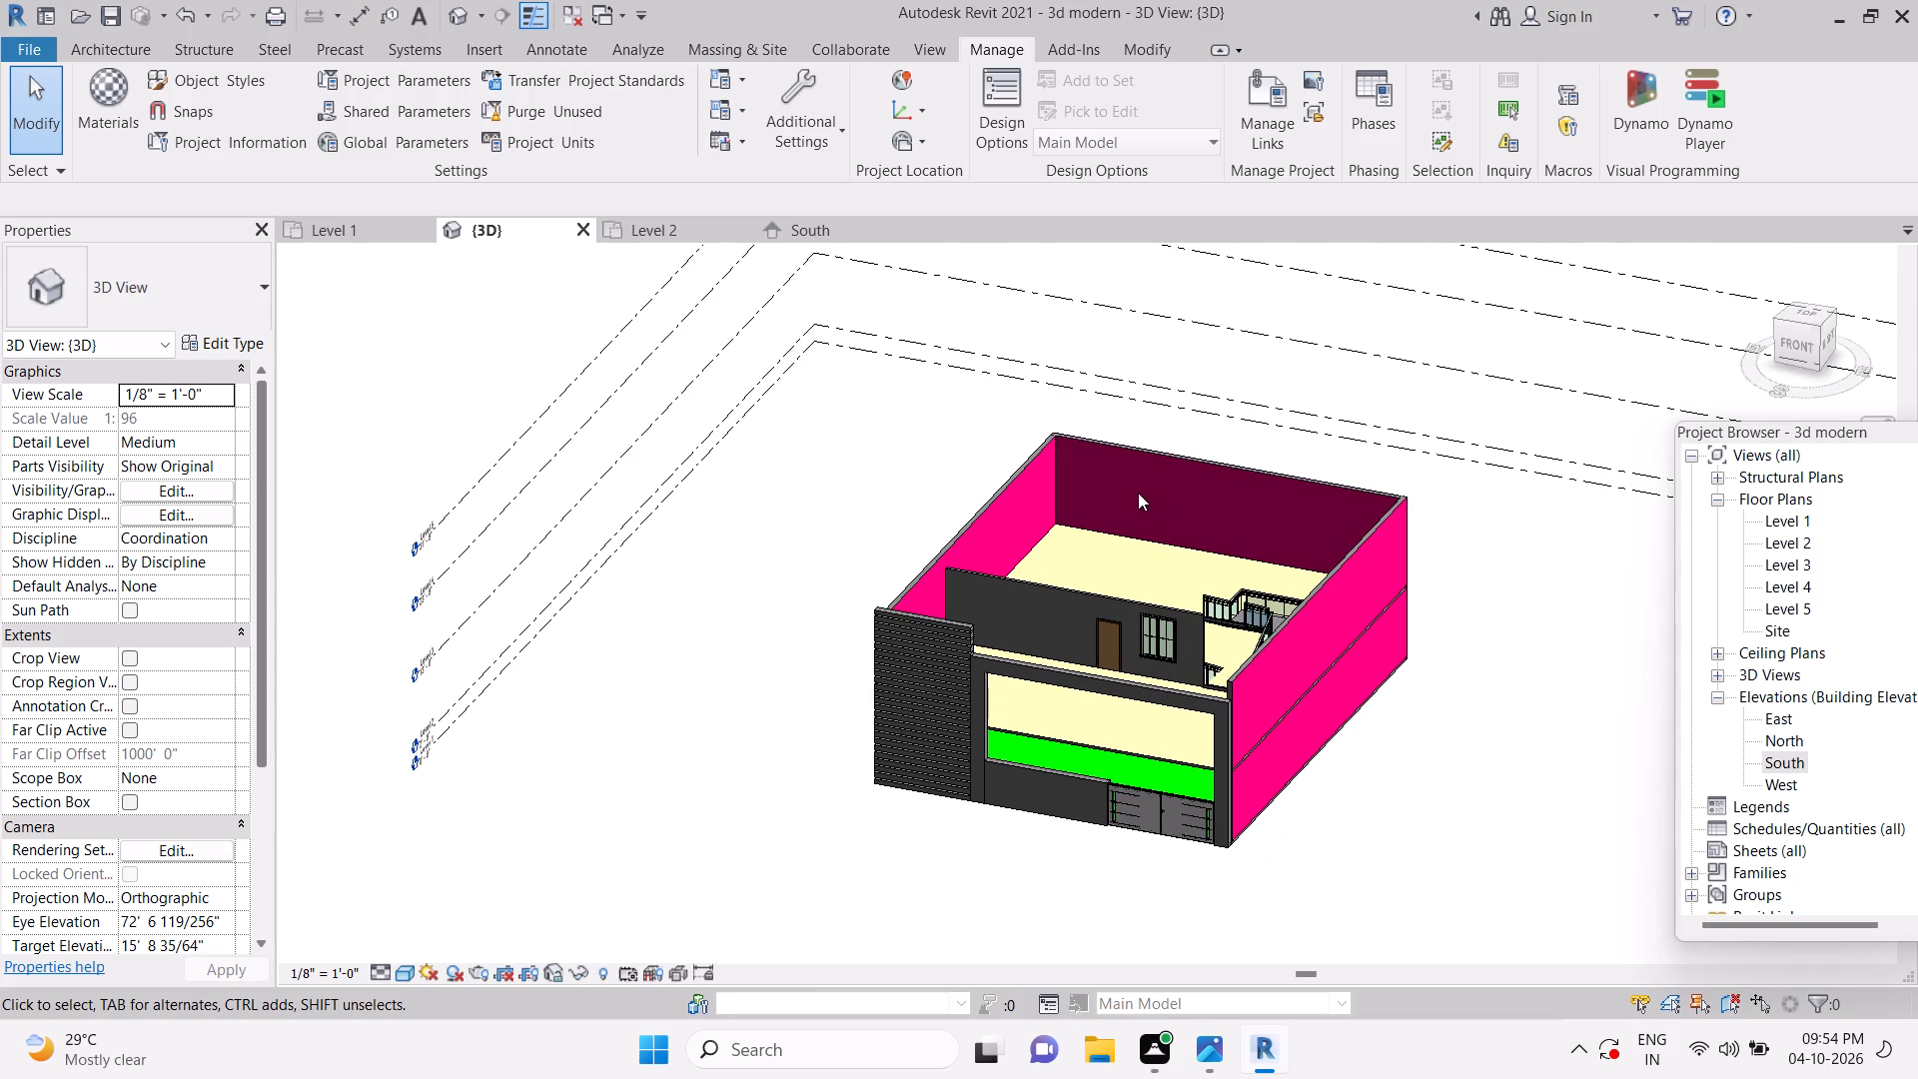
pyautogui.scroll(7, 1091, 837)
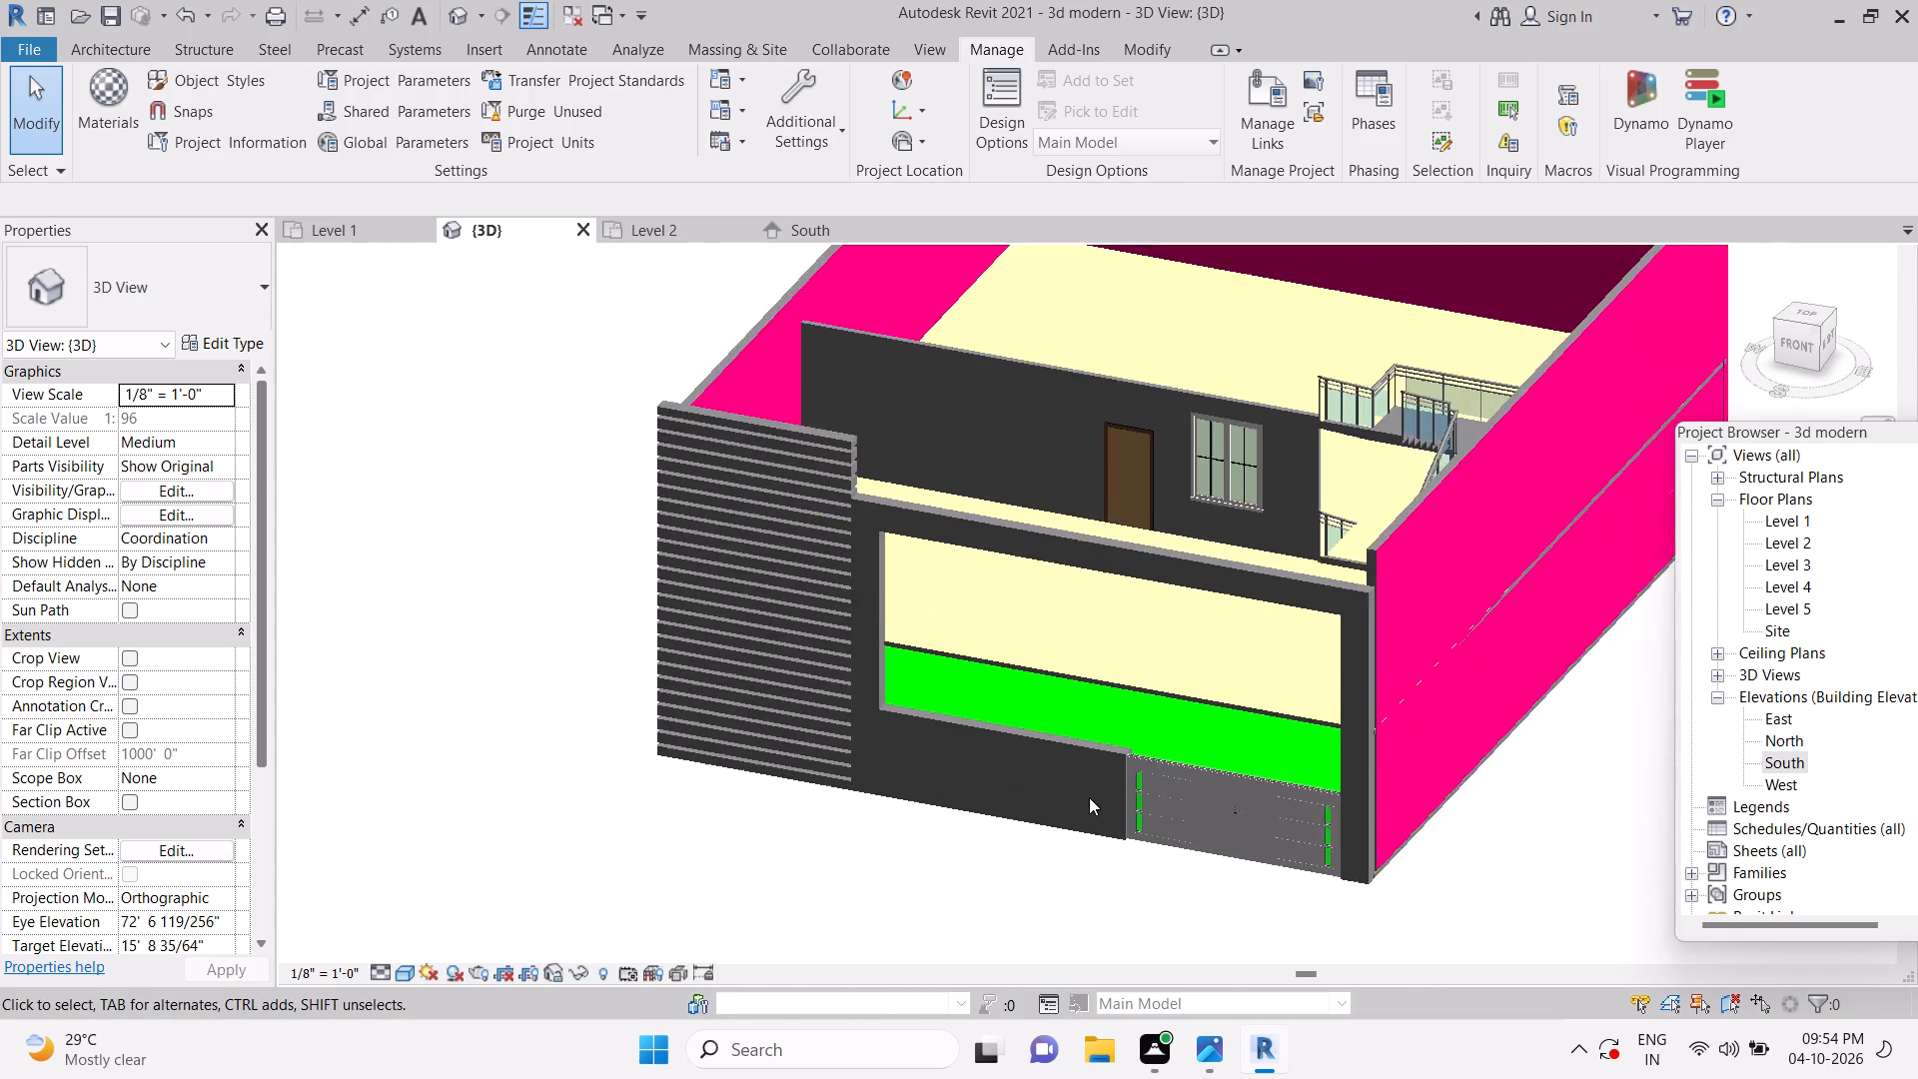
pyautogui.scroll(2, 1089, 796)
pyautogui.scroll(-1, 1028, 903)
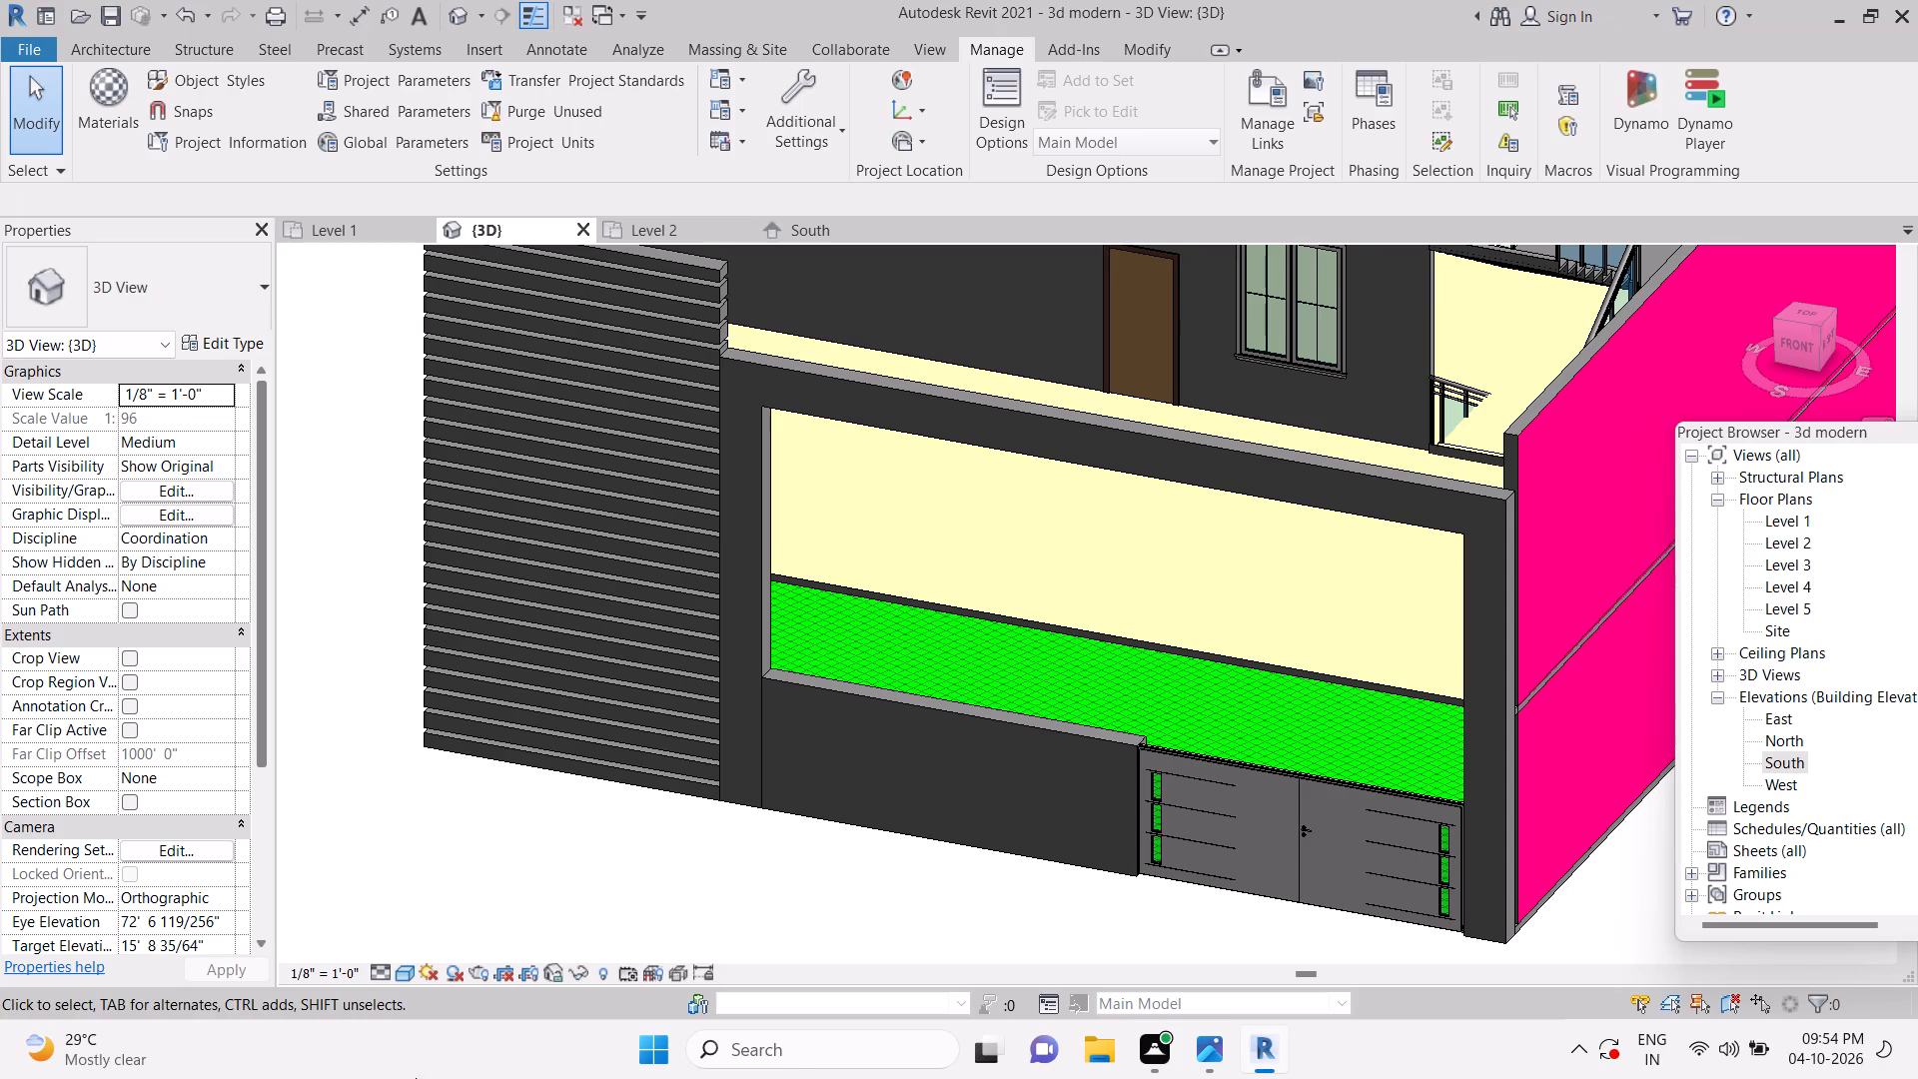
pyautogui.scroll(-6, 666, 639)
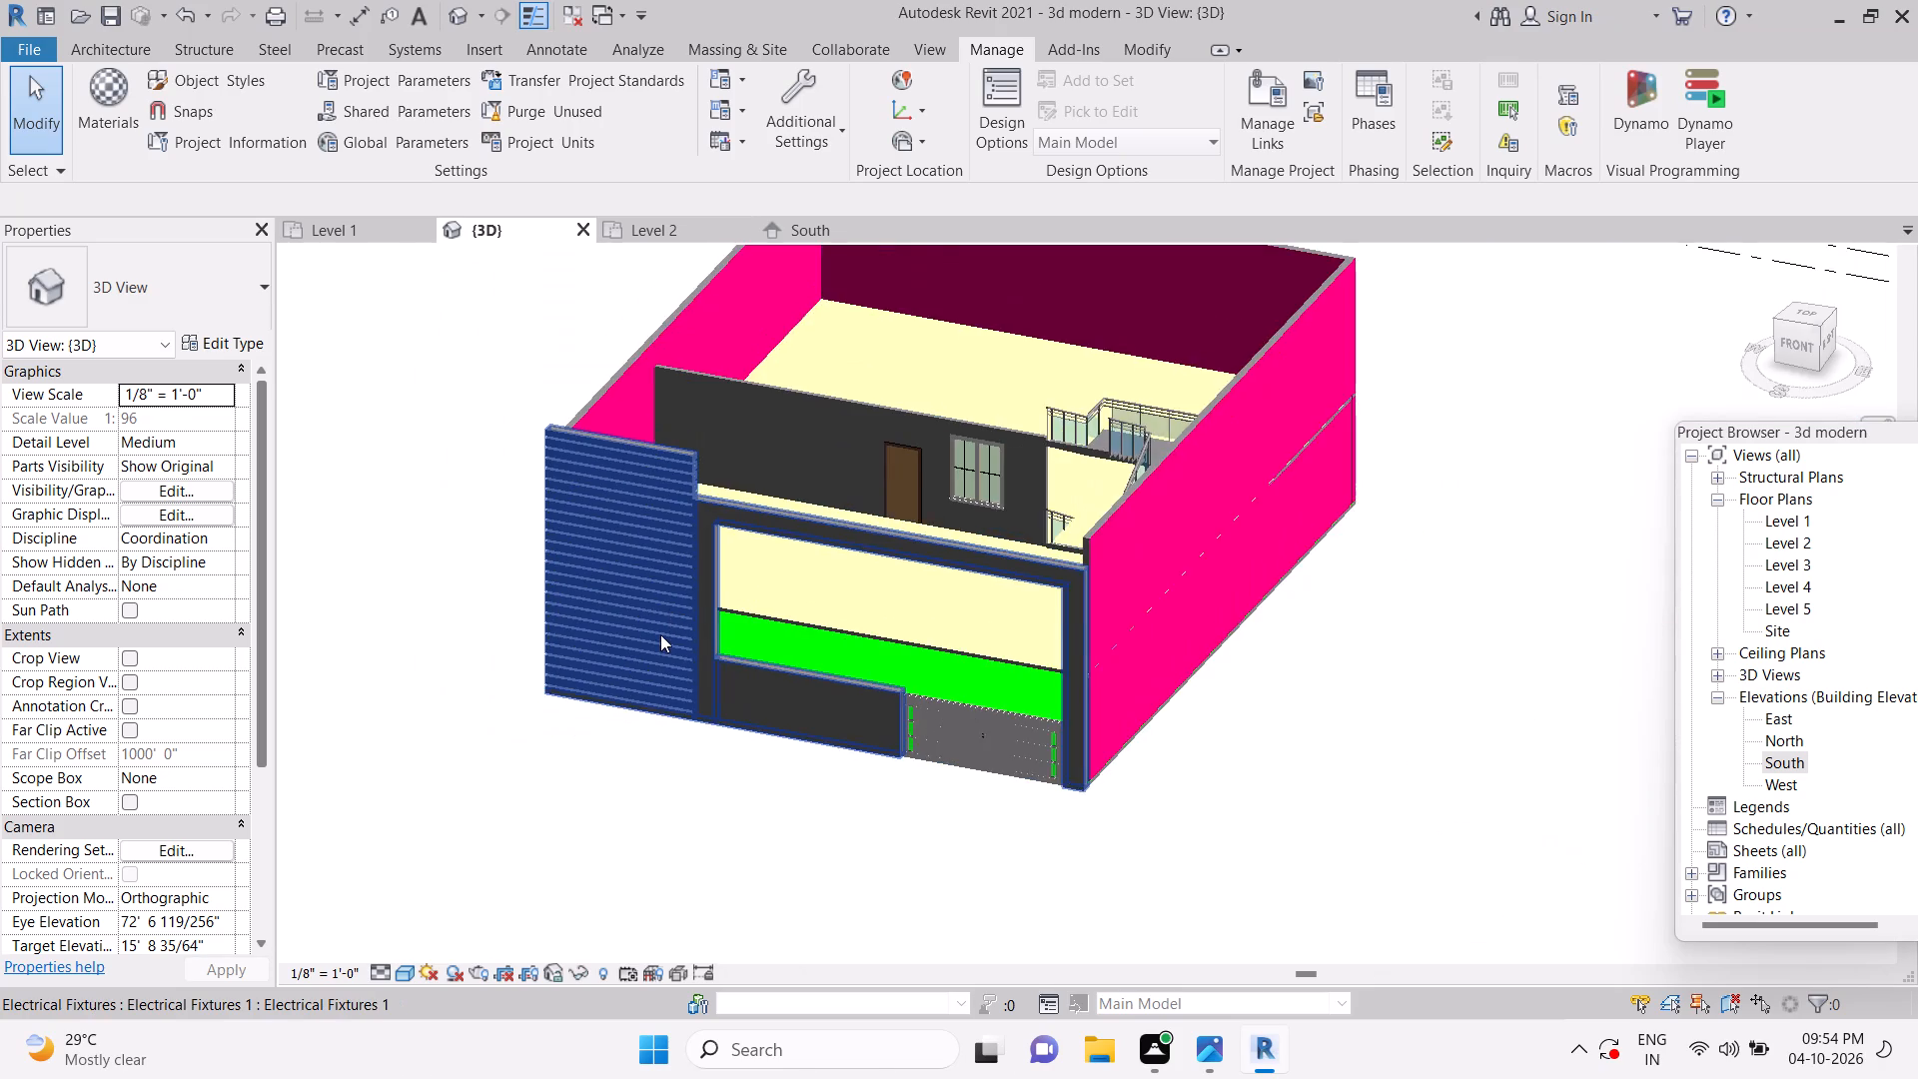
pyautogui.scroll(-3, 660, 634)
pyautogui.scroll(2, 660, 634)
pyautogui.scroll(2, 732, 539)
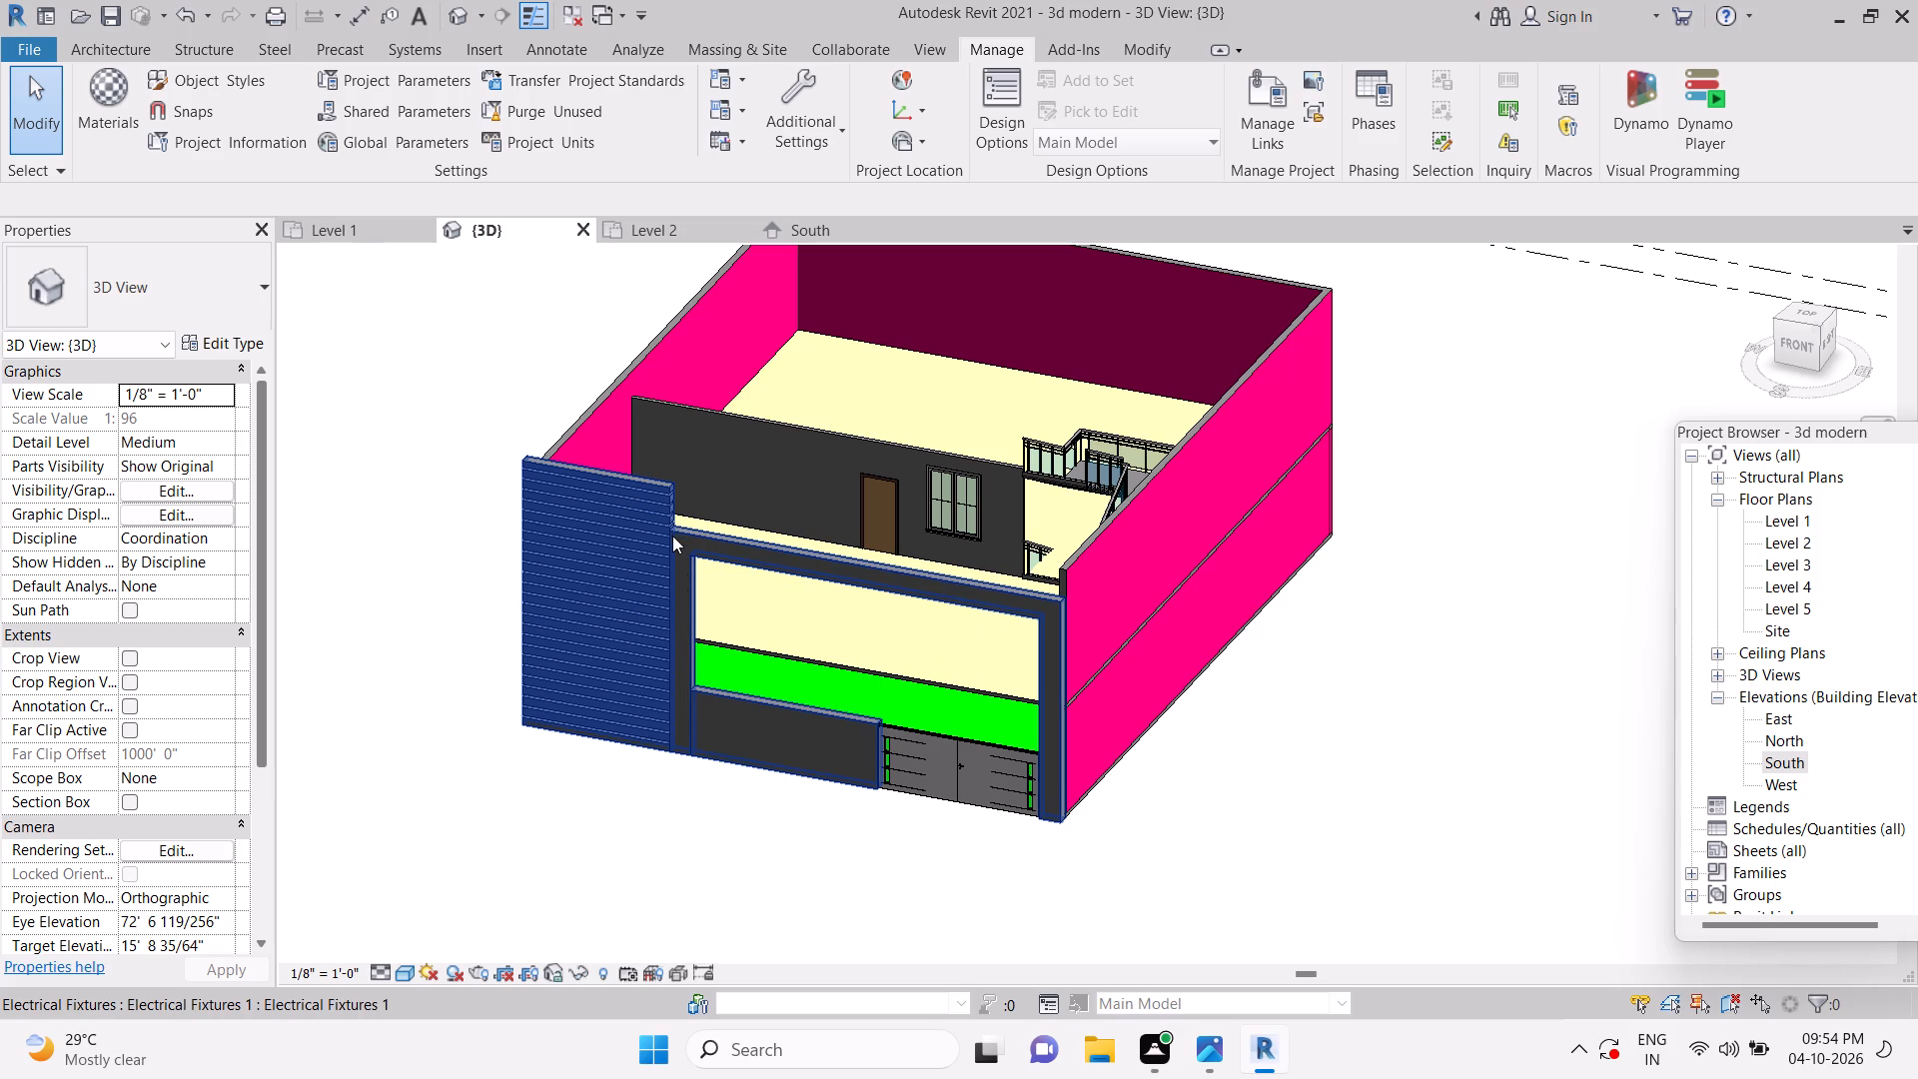
pyautogui.scroll(-2, 692, 707)
pyautogui.scroll(2, 762, 642)
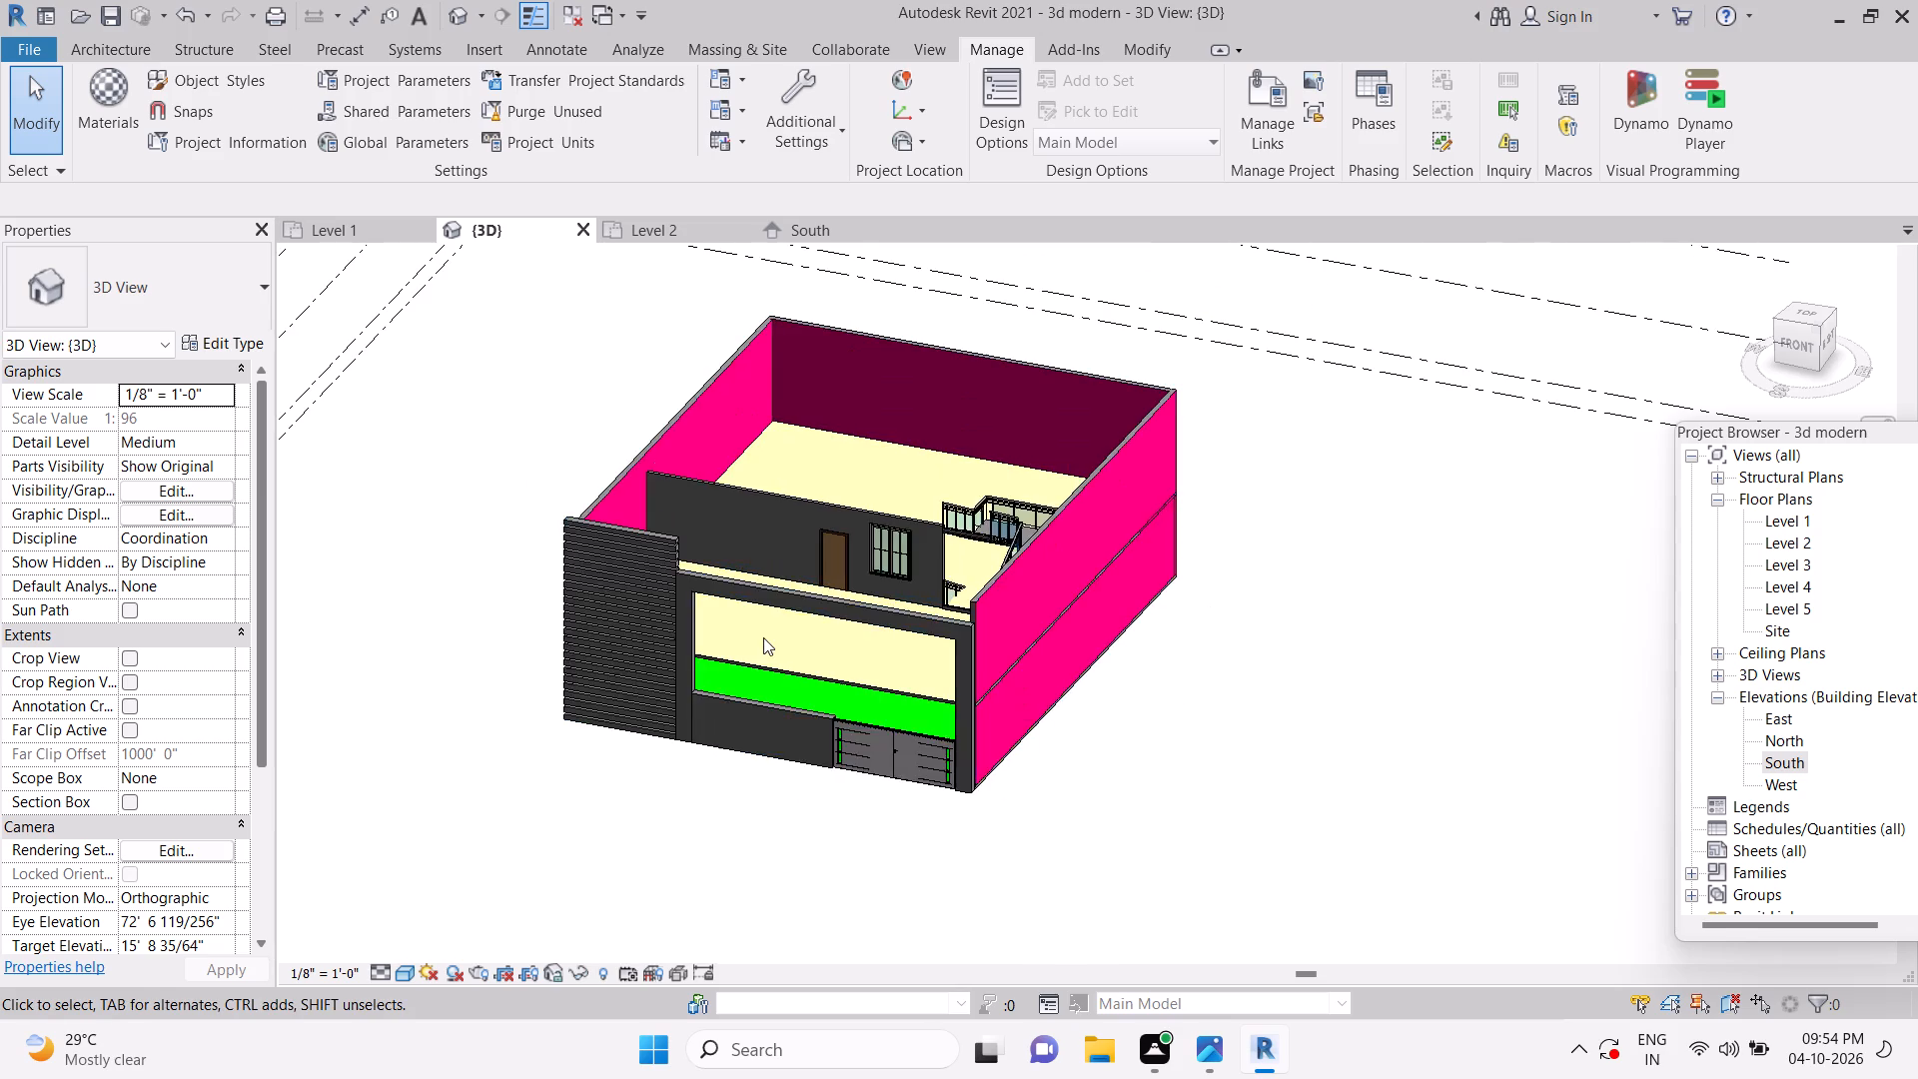
pyautogui.scroll(10, 763, 634)
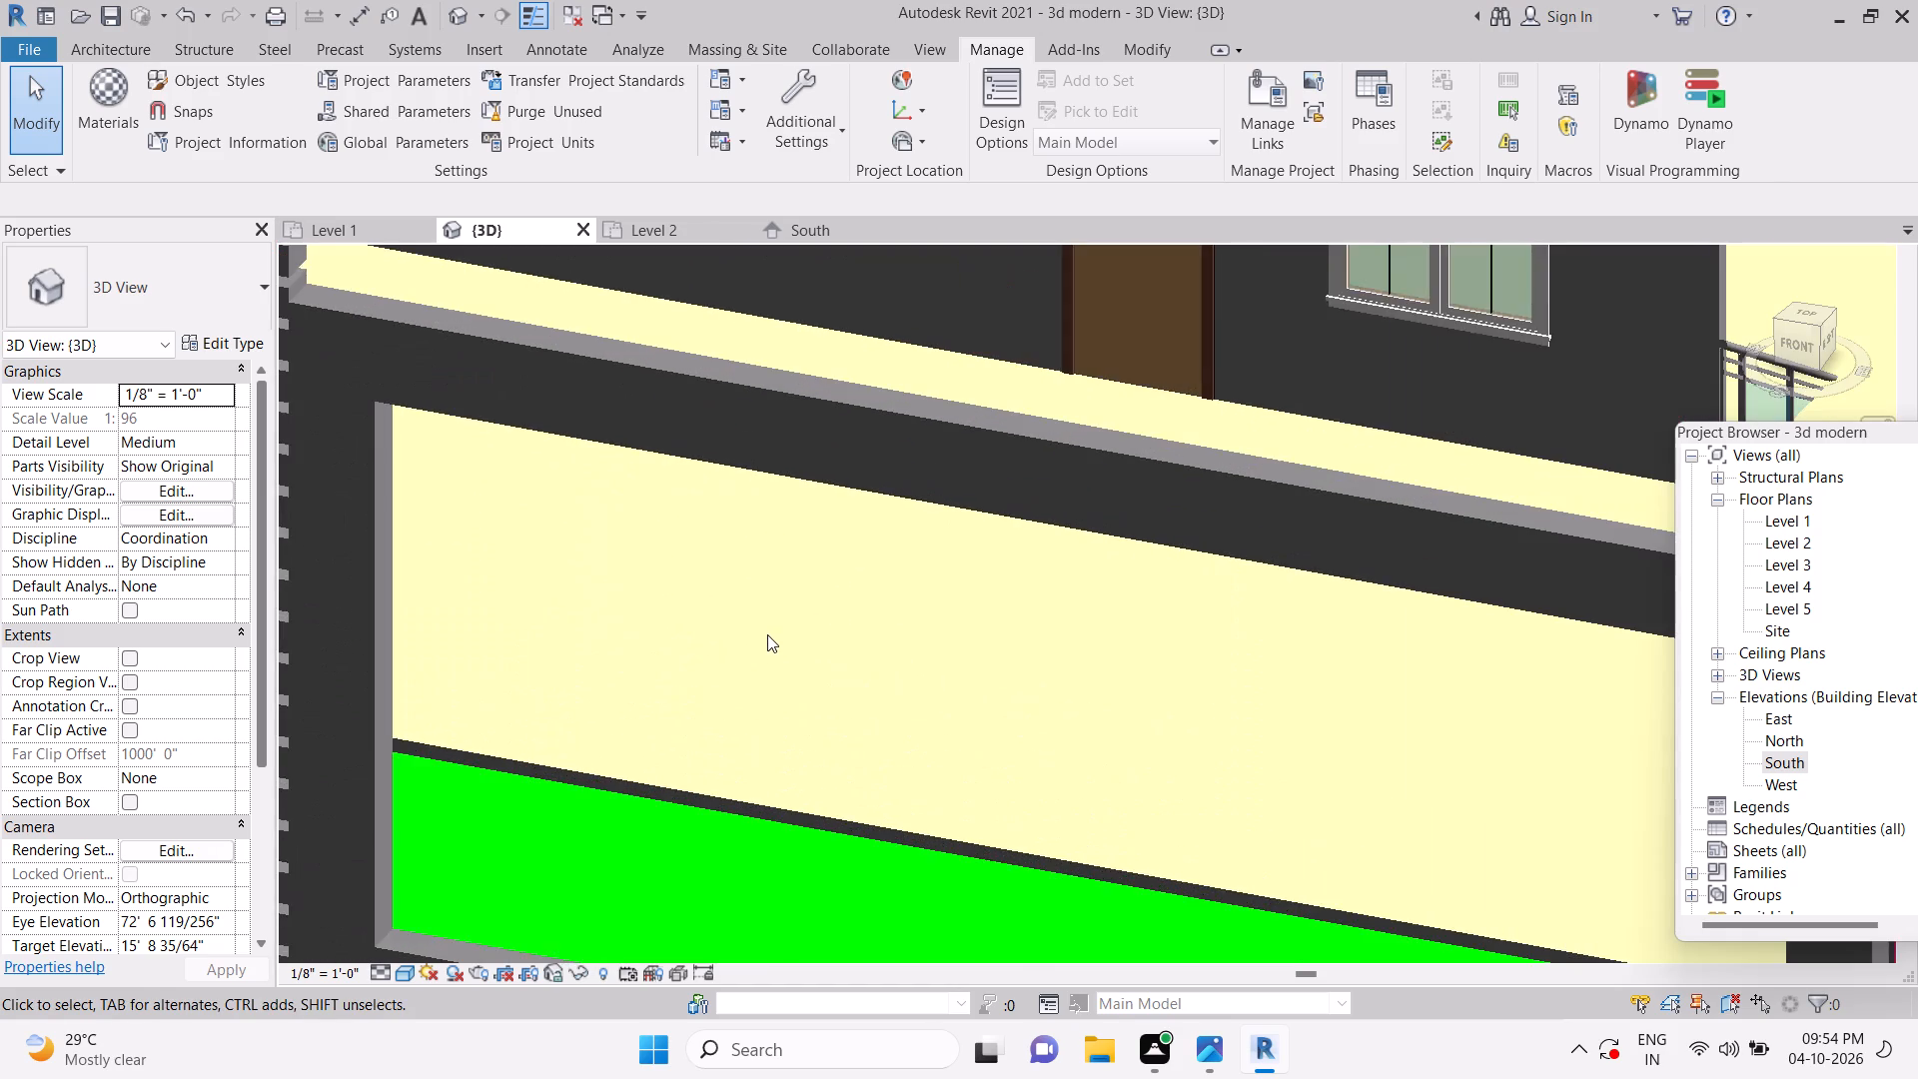
pyautogui.scroll(-5, 767, 637)
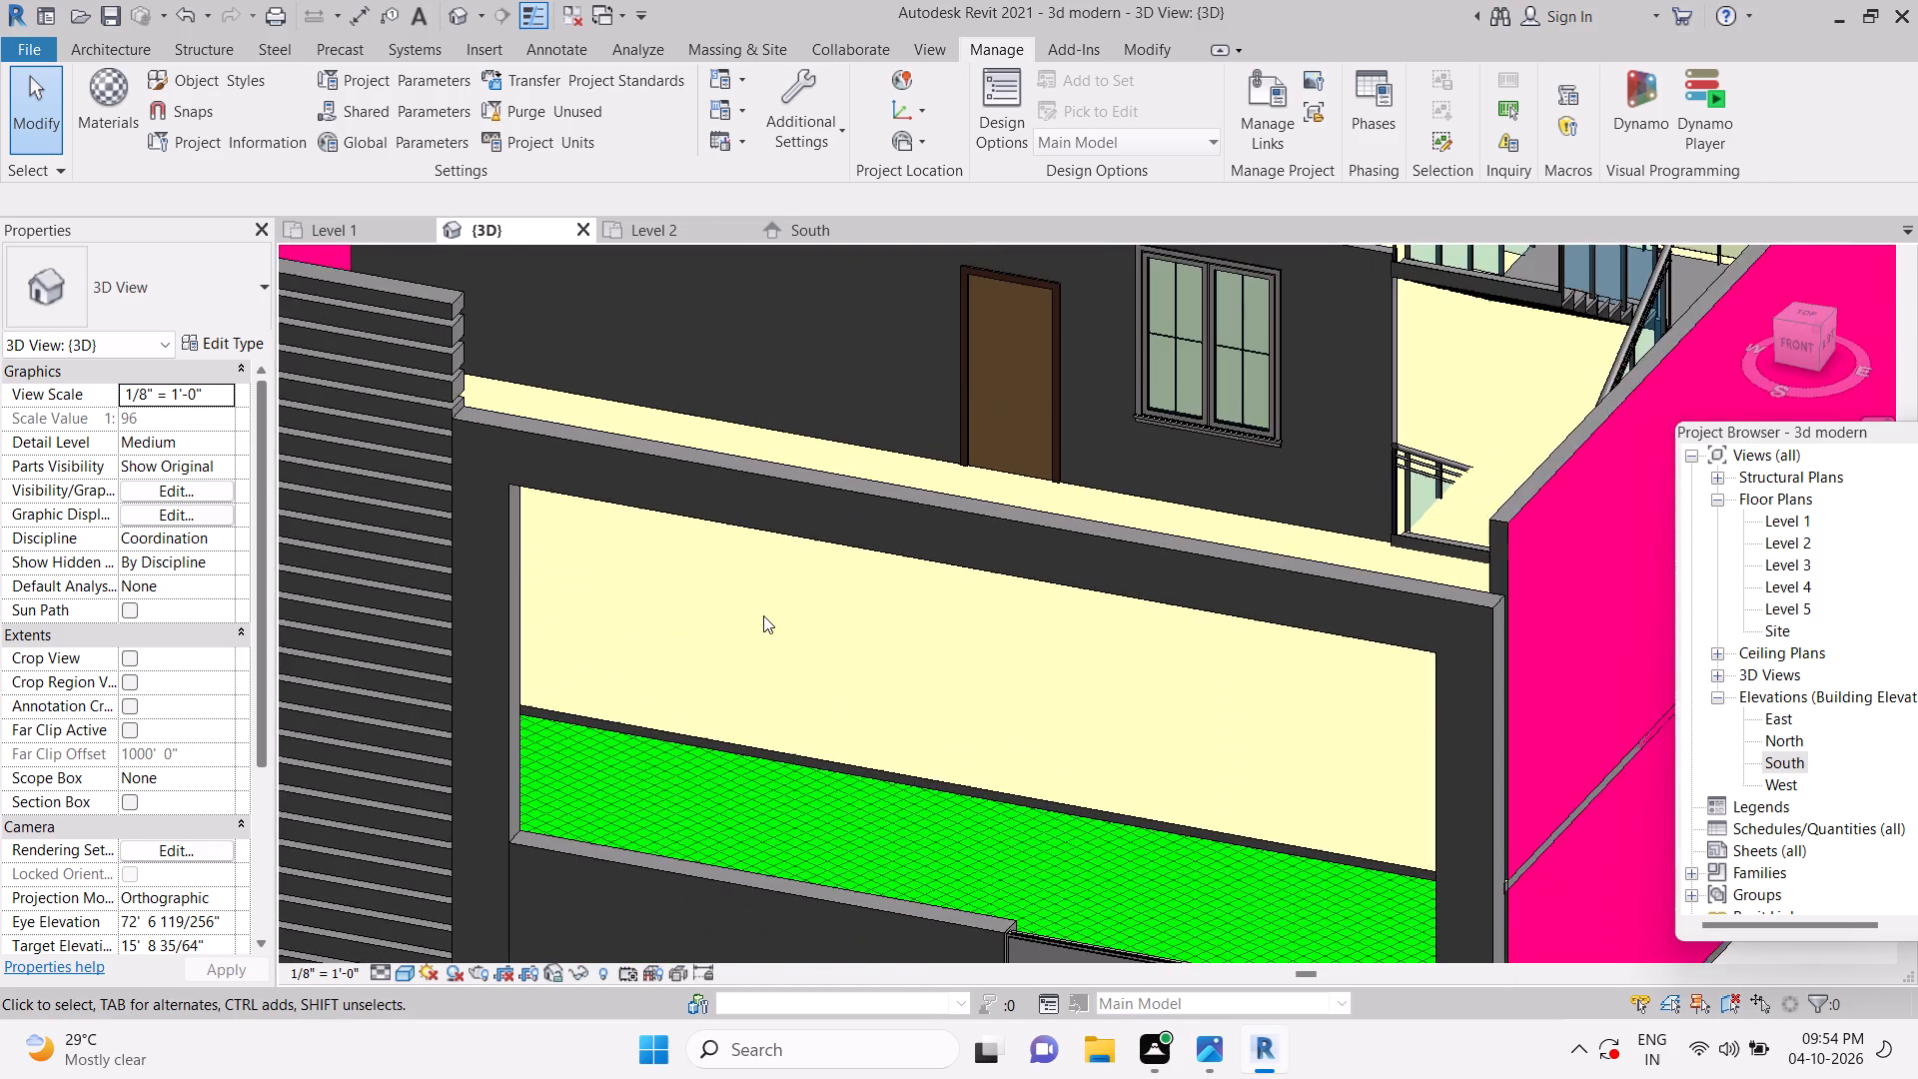
pyautogui.scroll(-3, 763, 615)
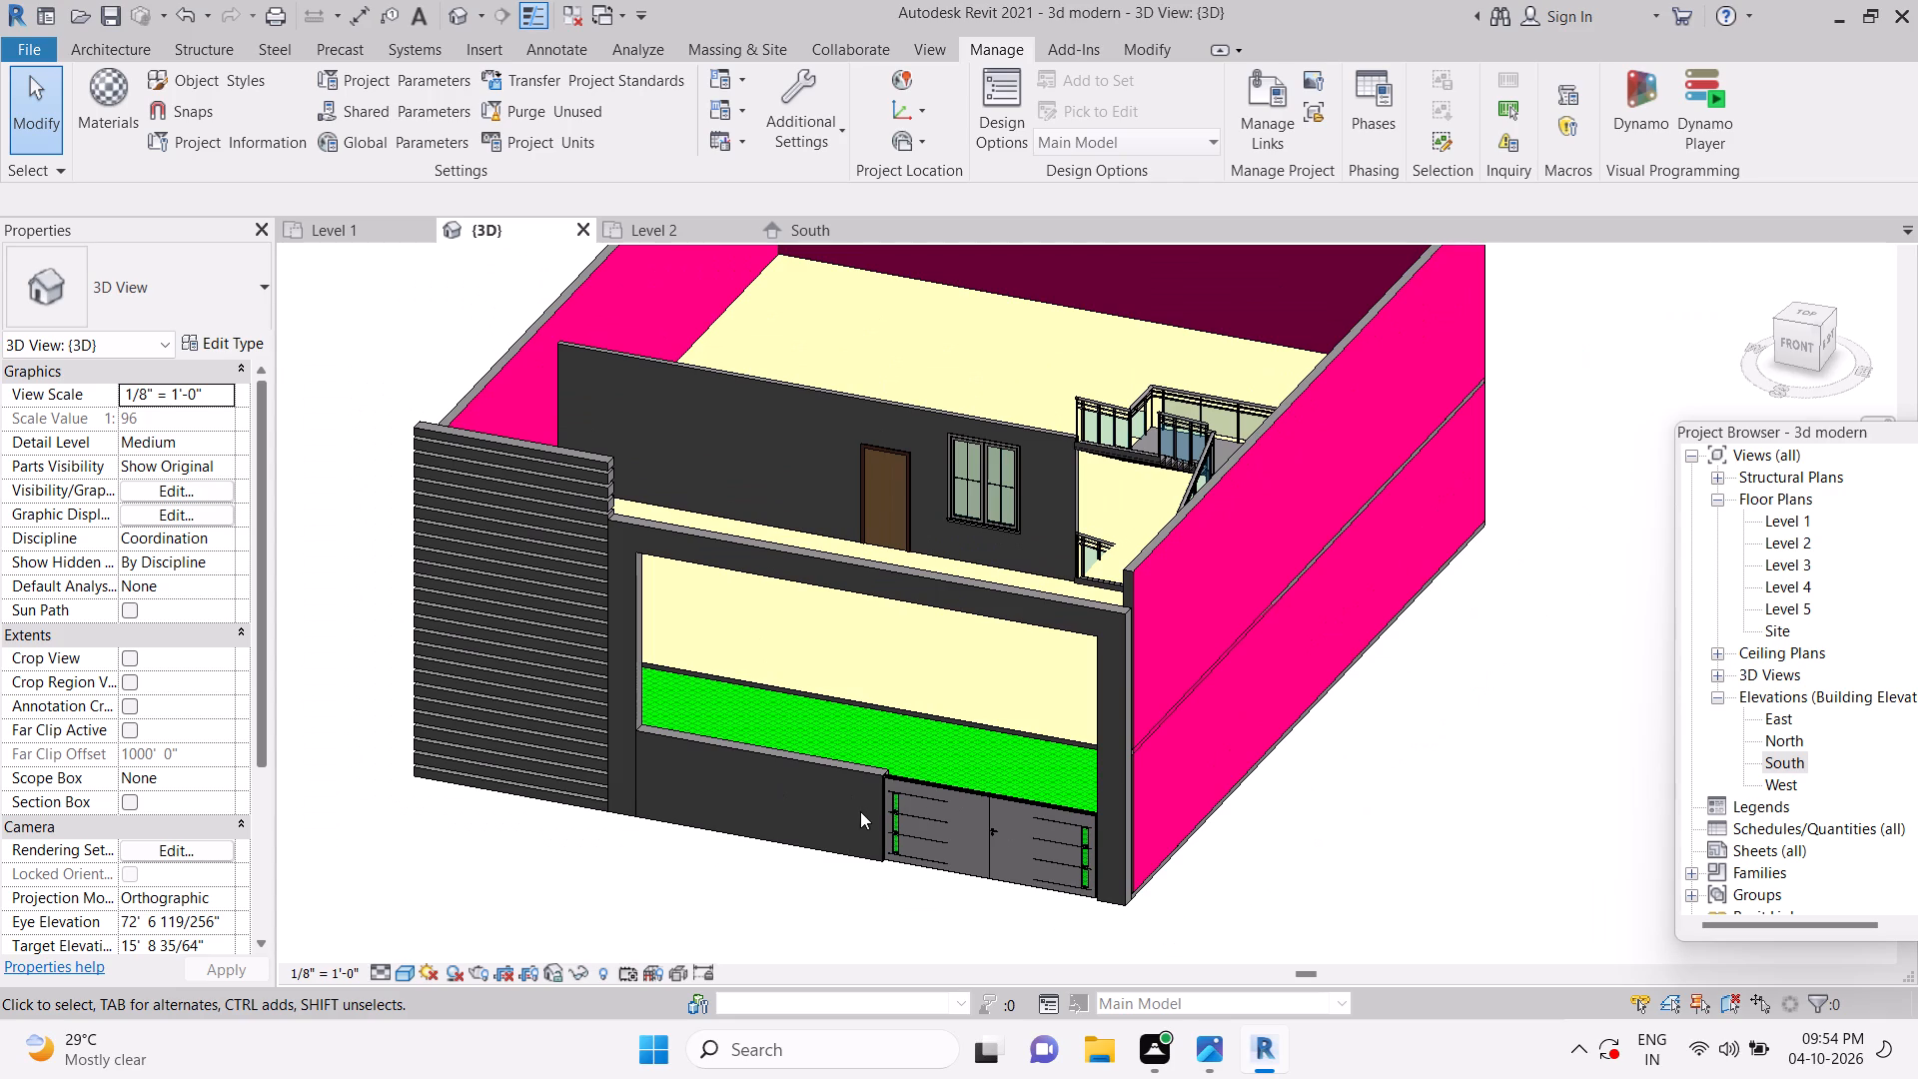
pyautogui.scroll(-6, 1189, 664)
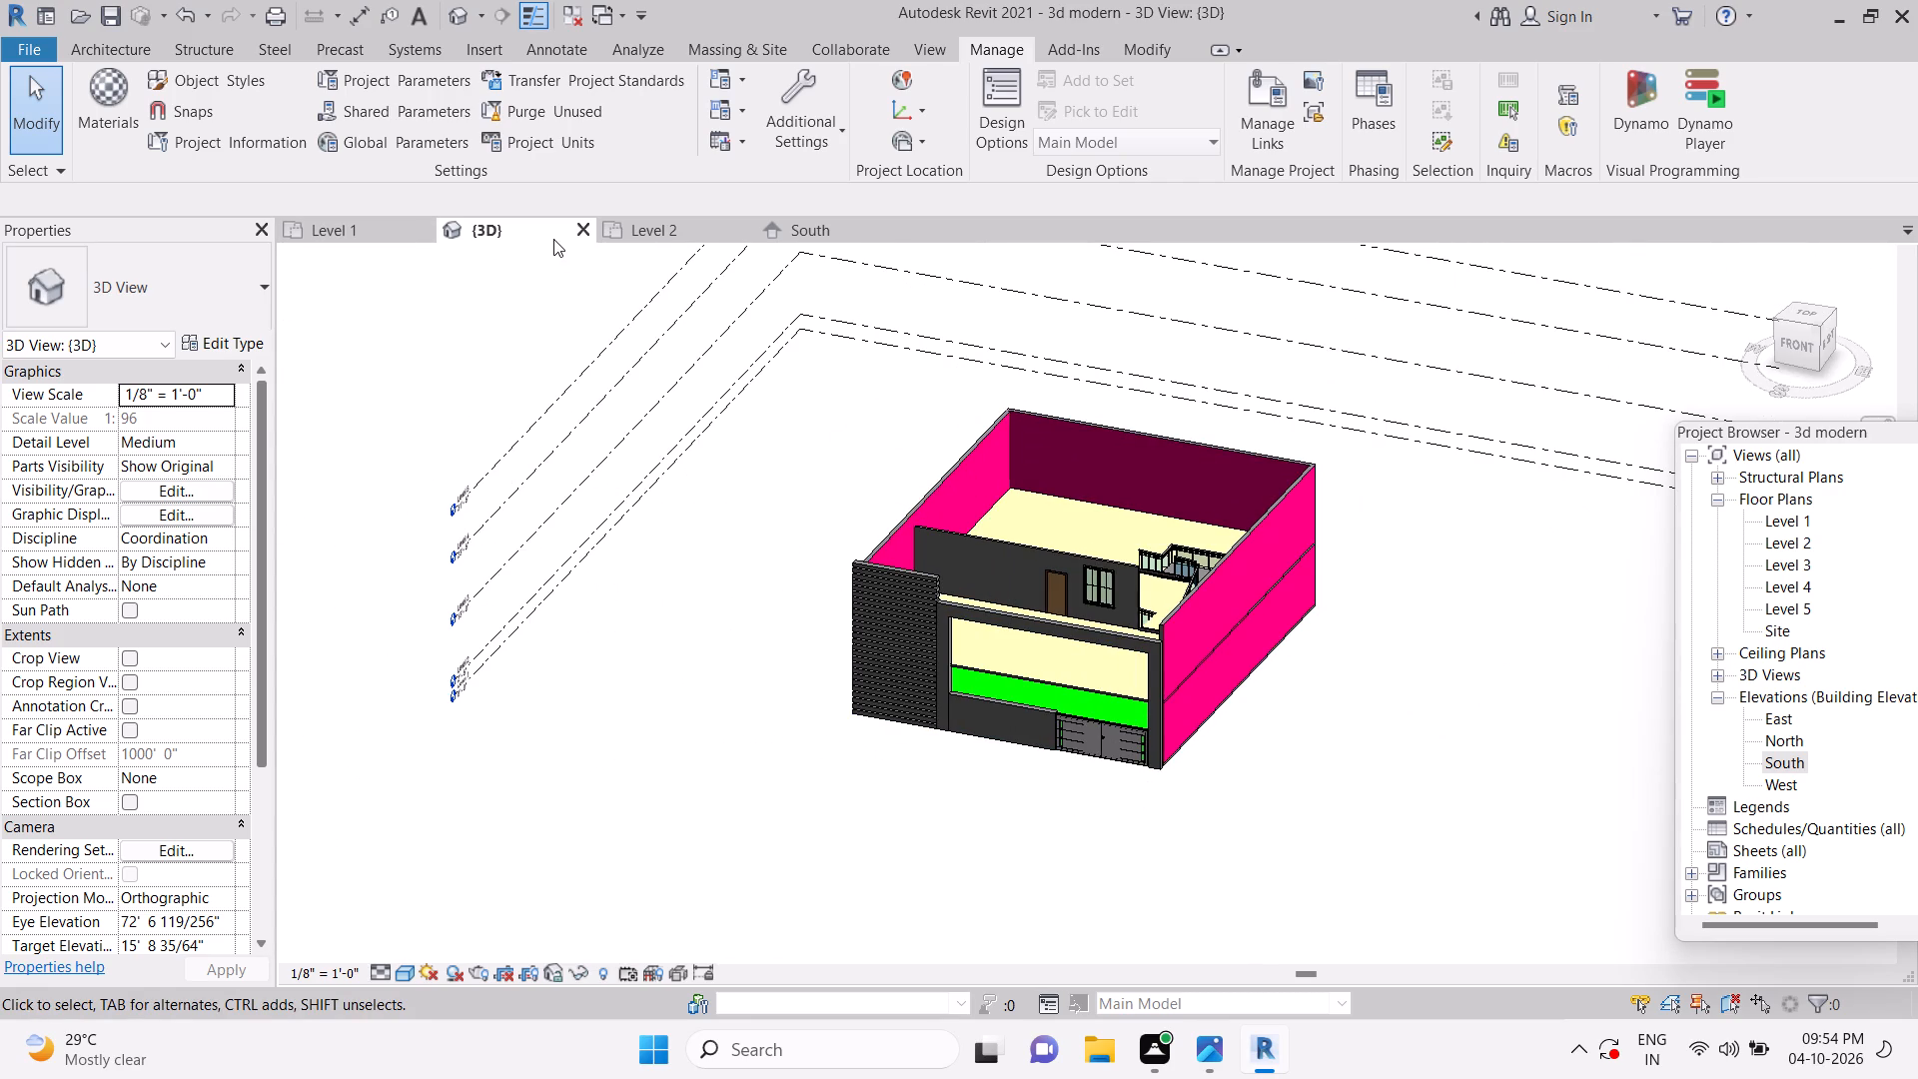
# In the Level 1 floor plan, flip the facing of the double-leaf gate in the front wall so it swings inward, dismissing the pop-up card.
pyautogui.click(360, 229)
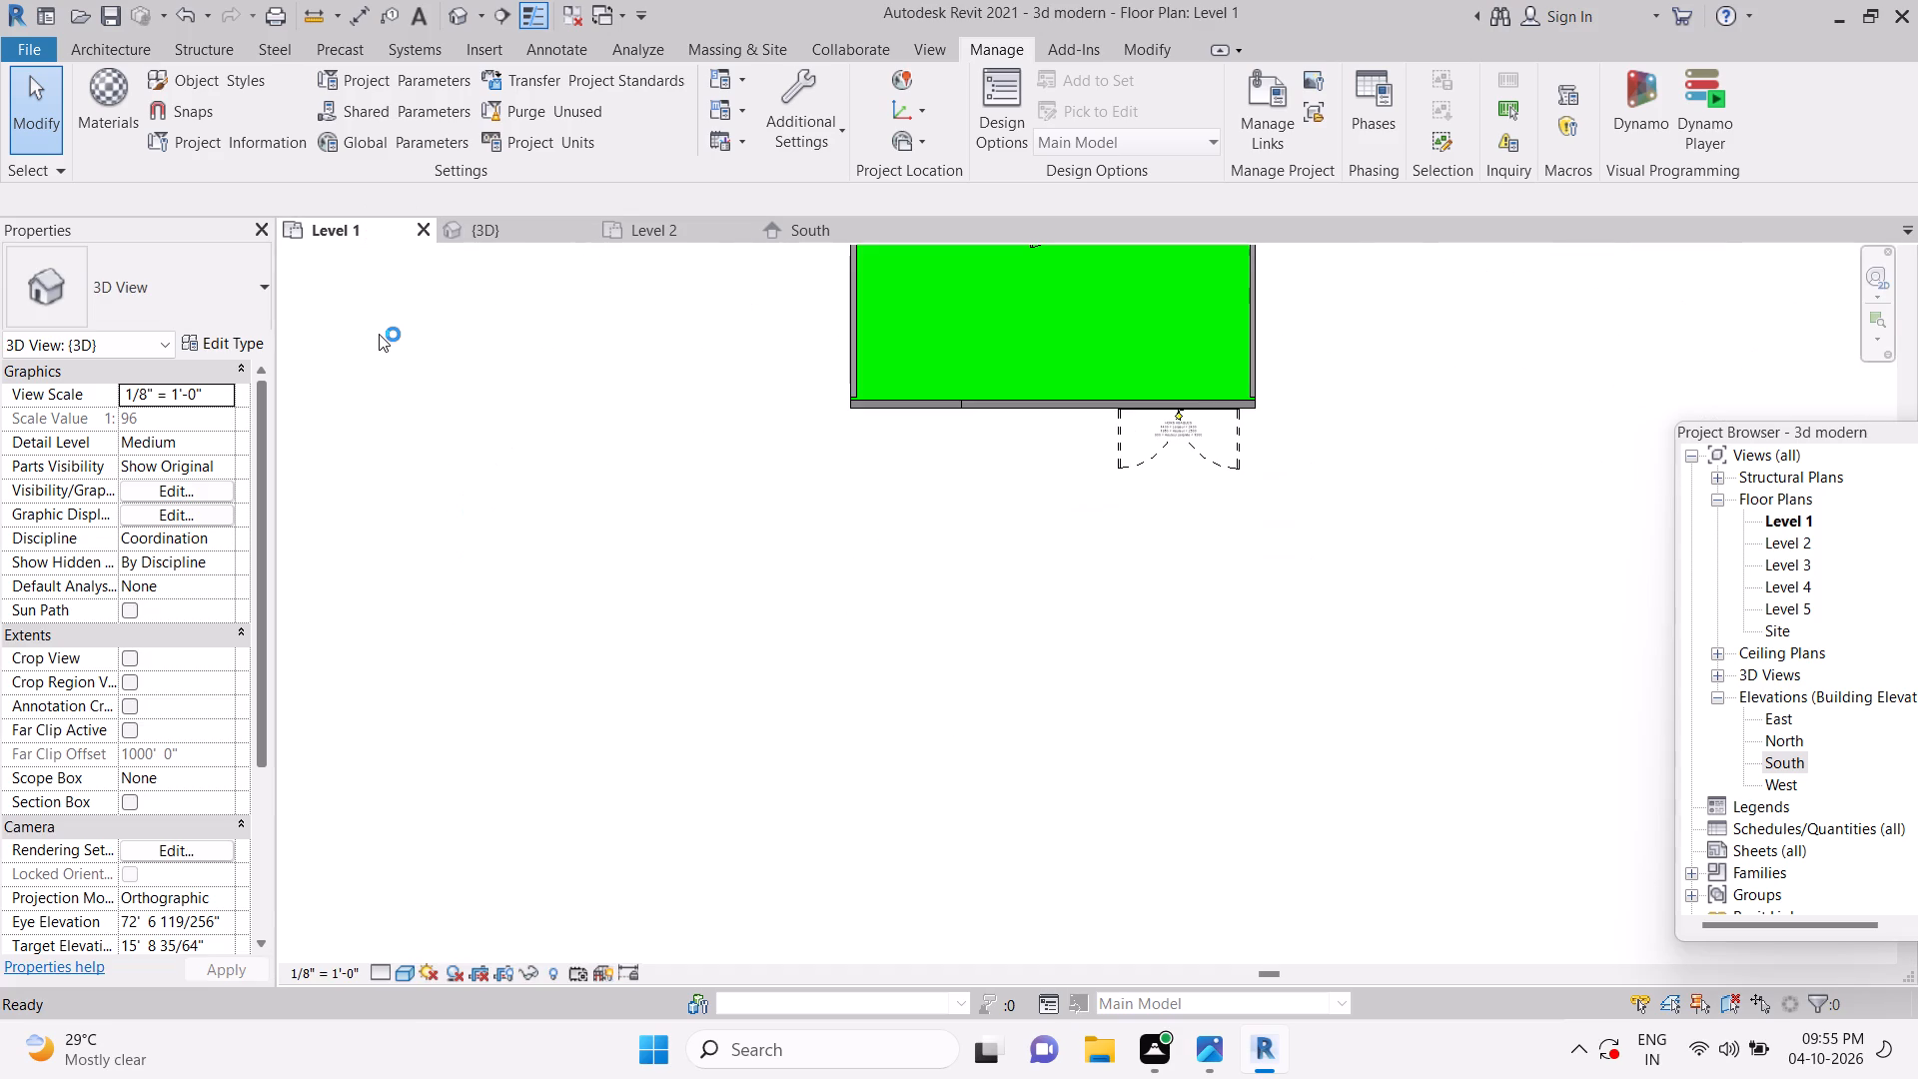
pyautogui.scroll(-3, 787, 660)
pyautogui.scroll(4, 793, 678)
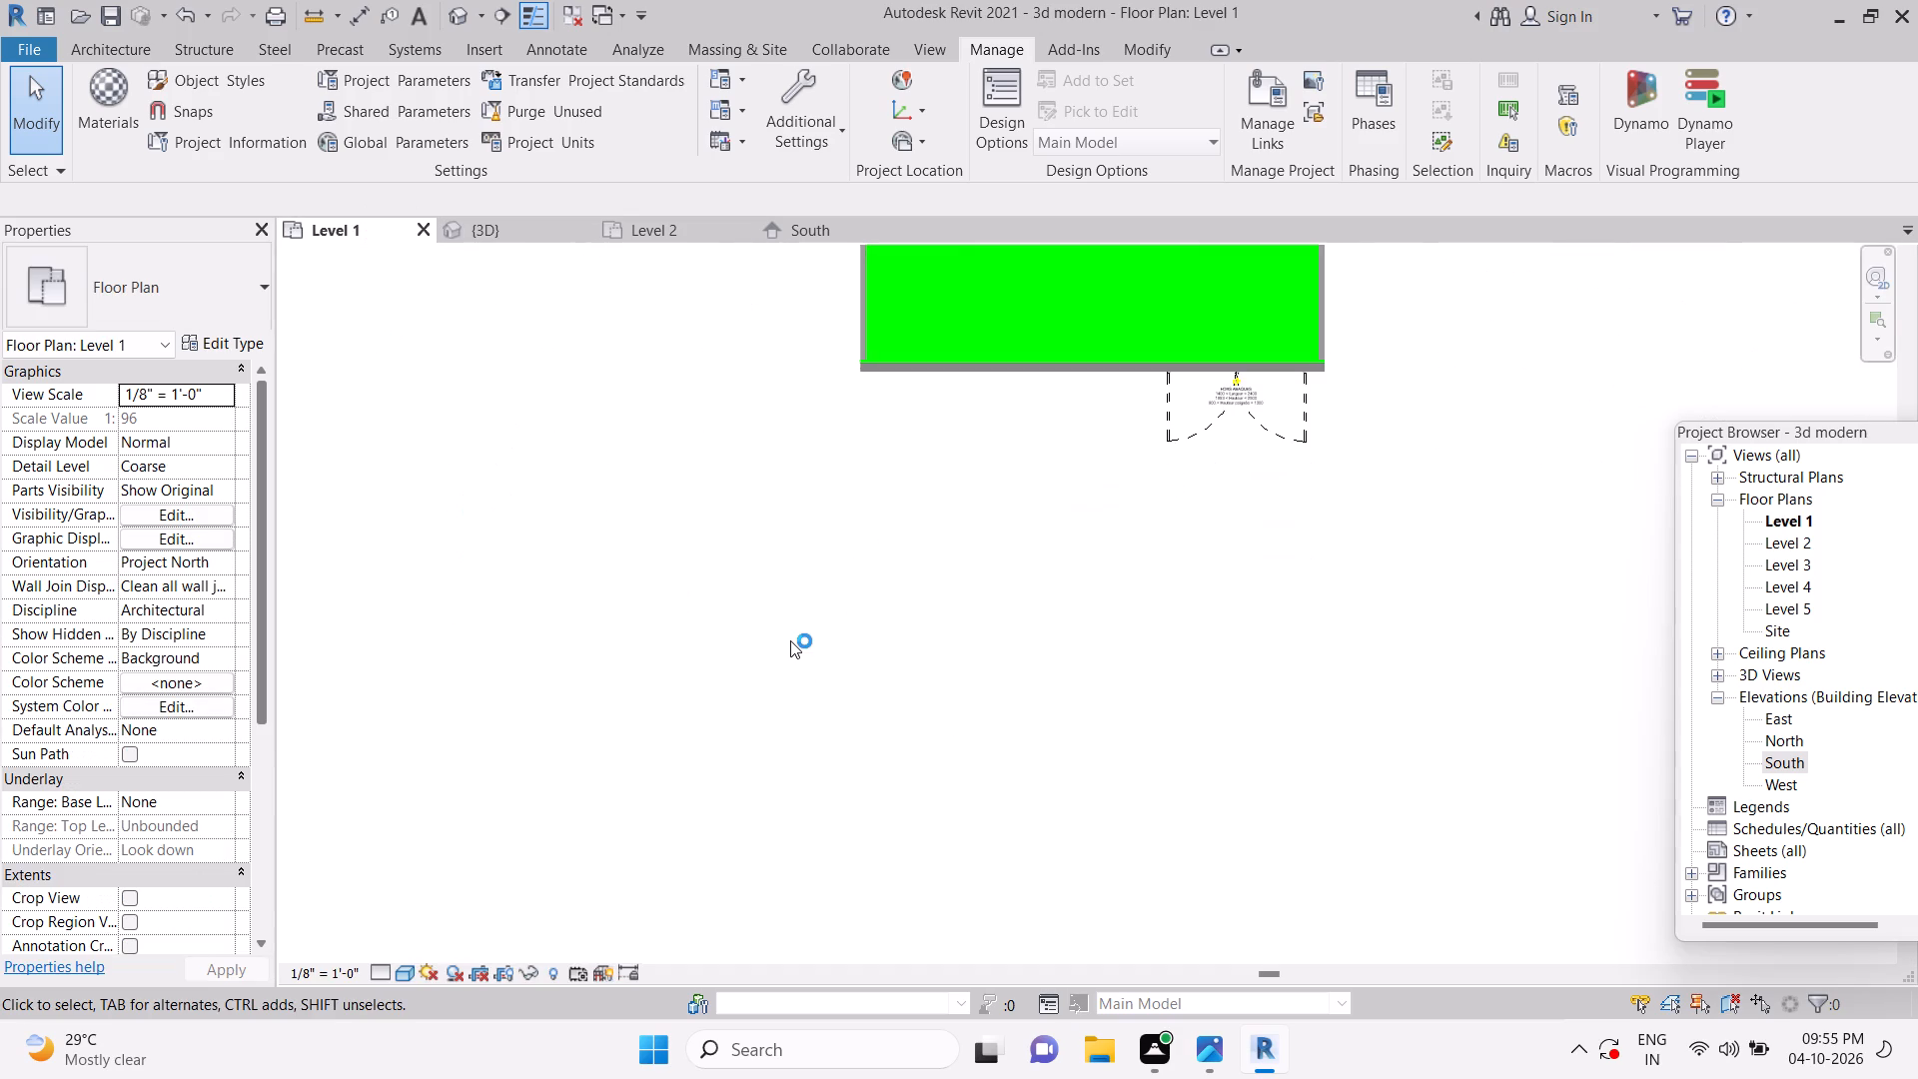
pyautogui.scroll(4, 790, 640)
pyautogui.scroll(-3, 790, 644)
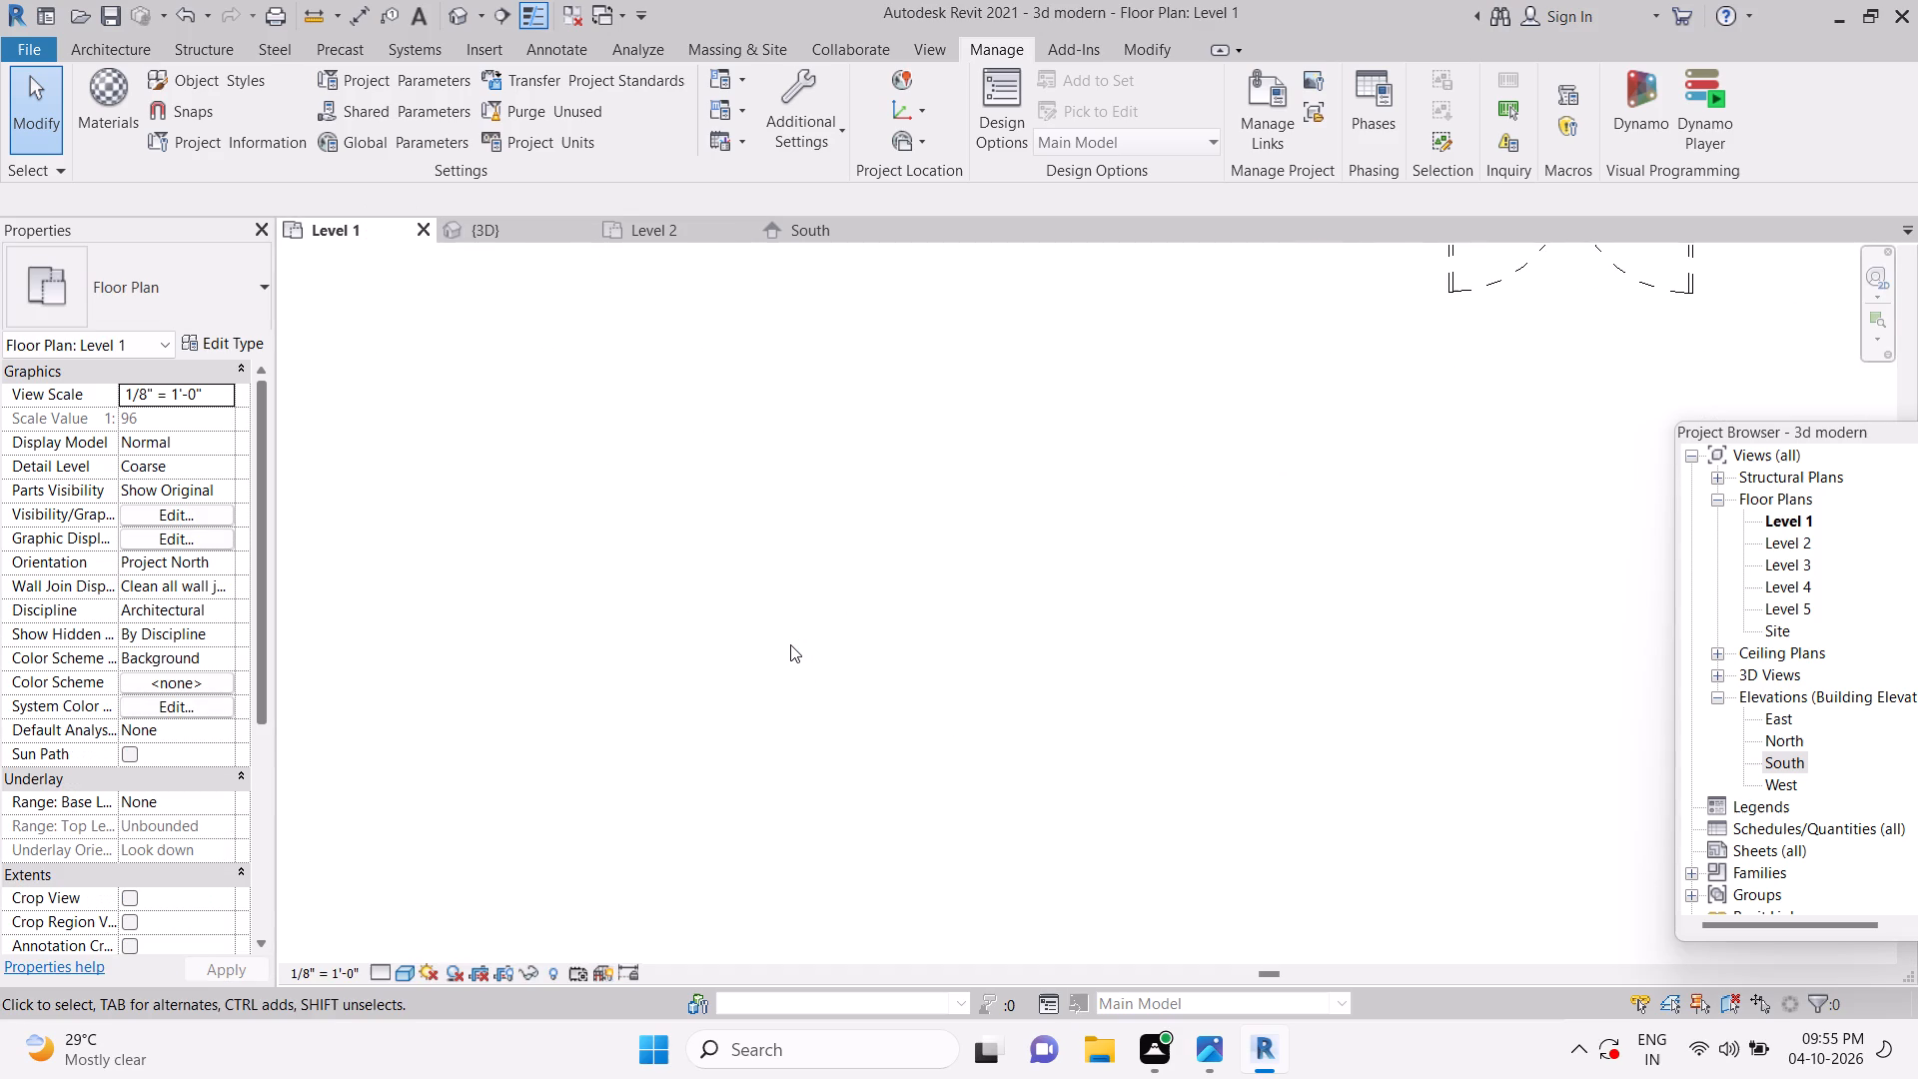
pyautogui.scroll(-8, 789, 657)
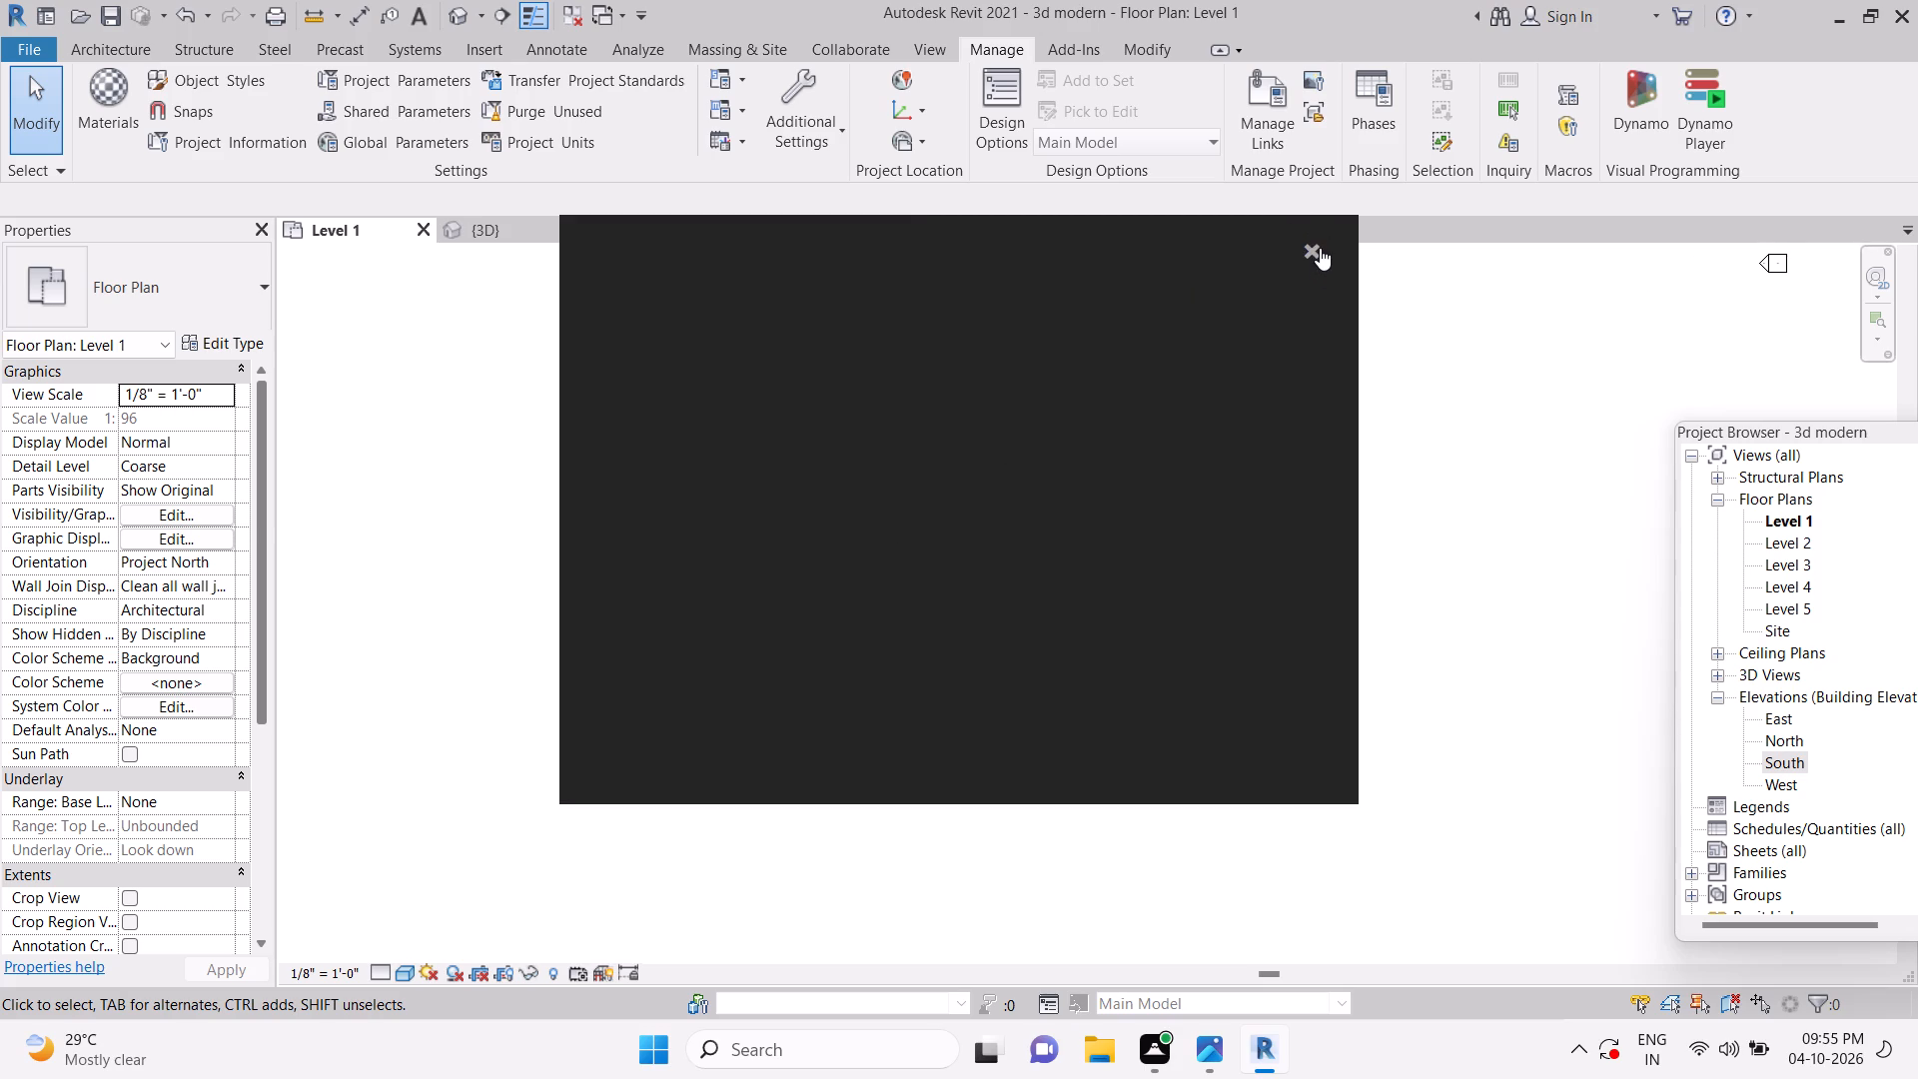
pyautogui.click(1314, 253)
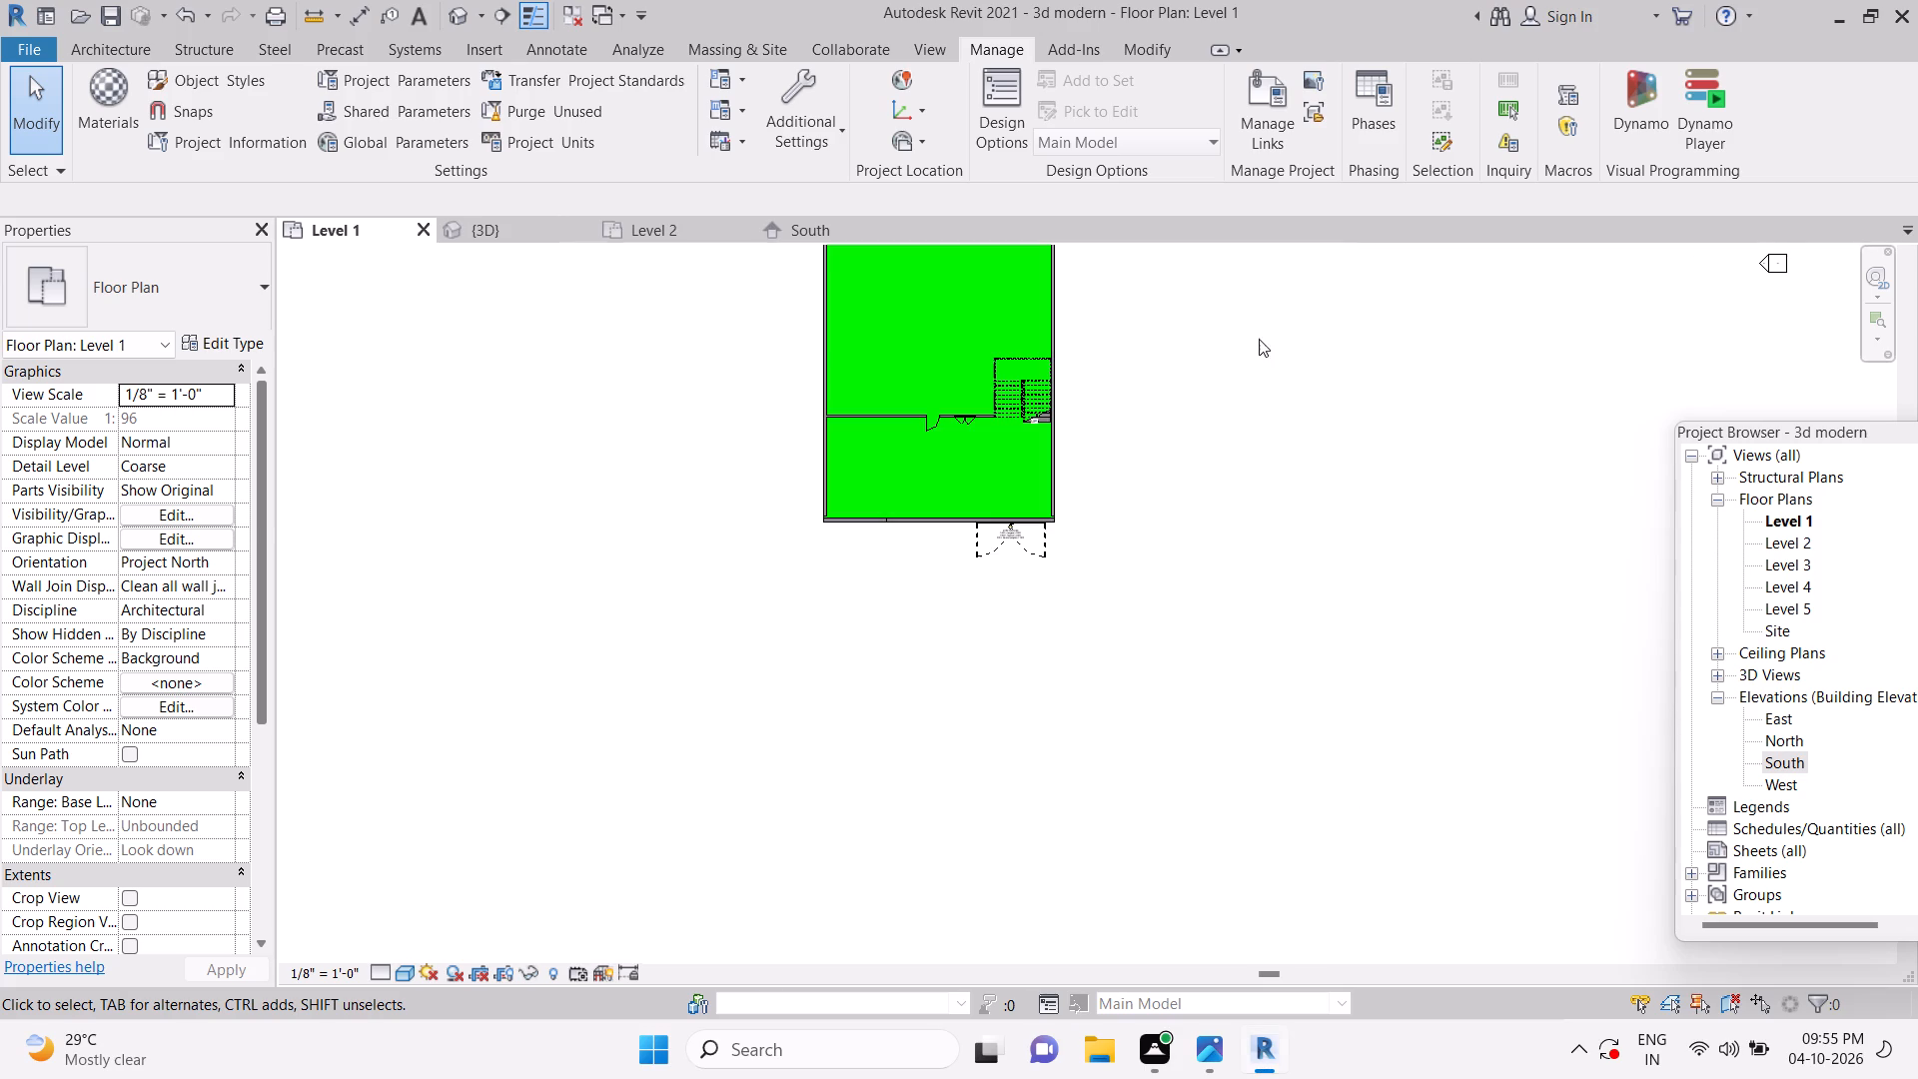
pyautogui.scroll(-1, 1118, 508)
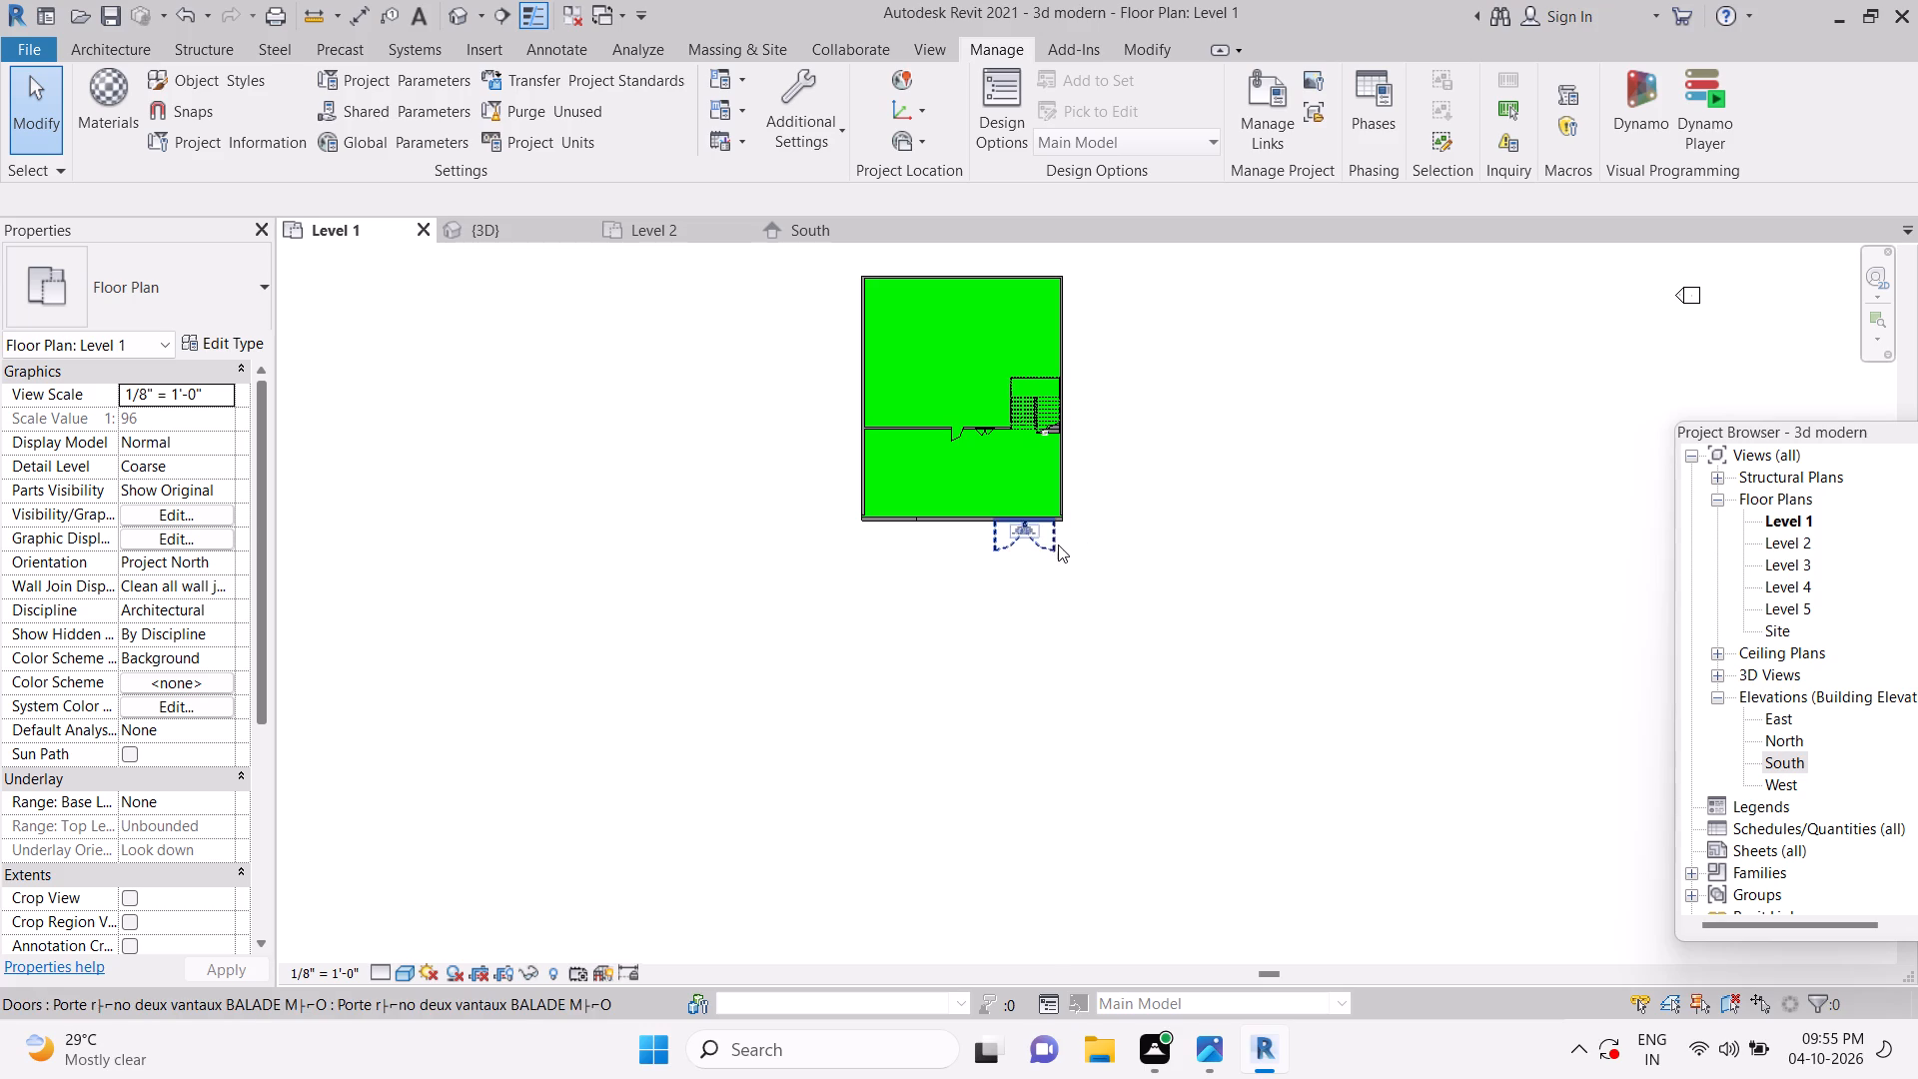
pyautogui.click(1033, 543)
pyautogui.scroll(3, 1033, 543)
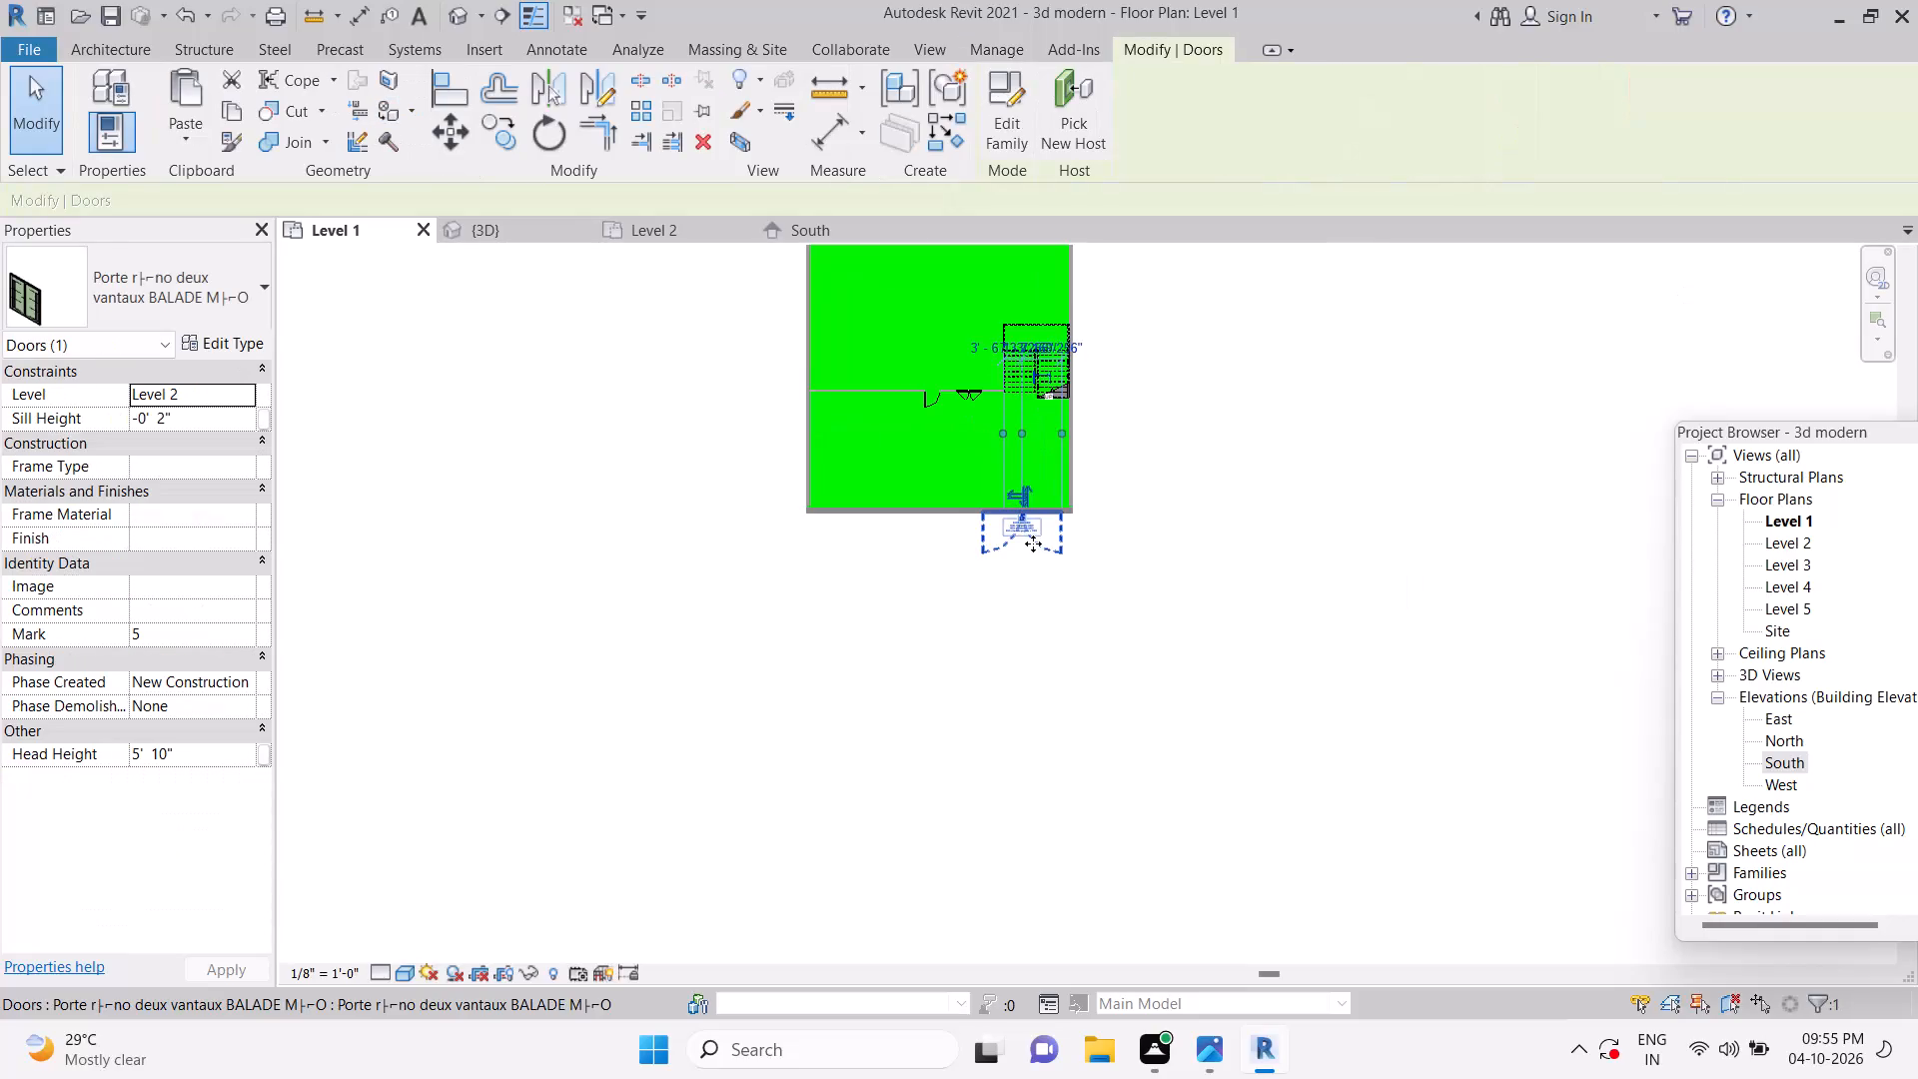
pyautogui.scroll(6, 1033, 543)
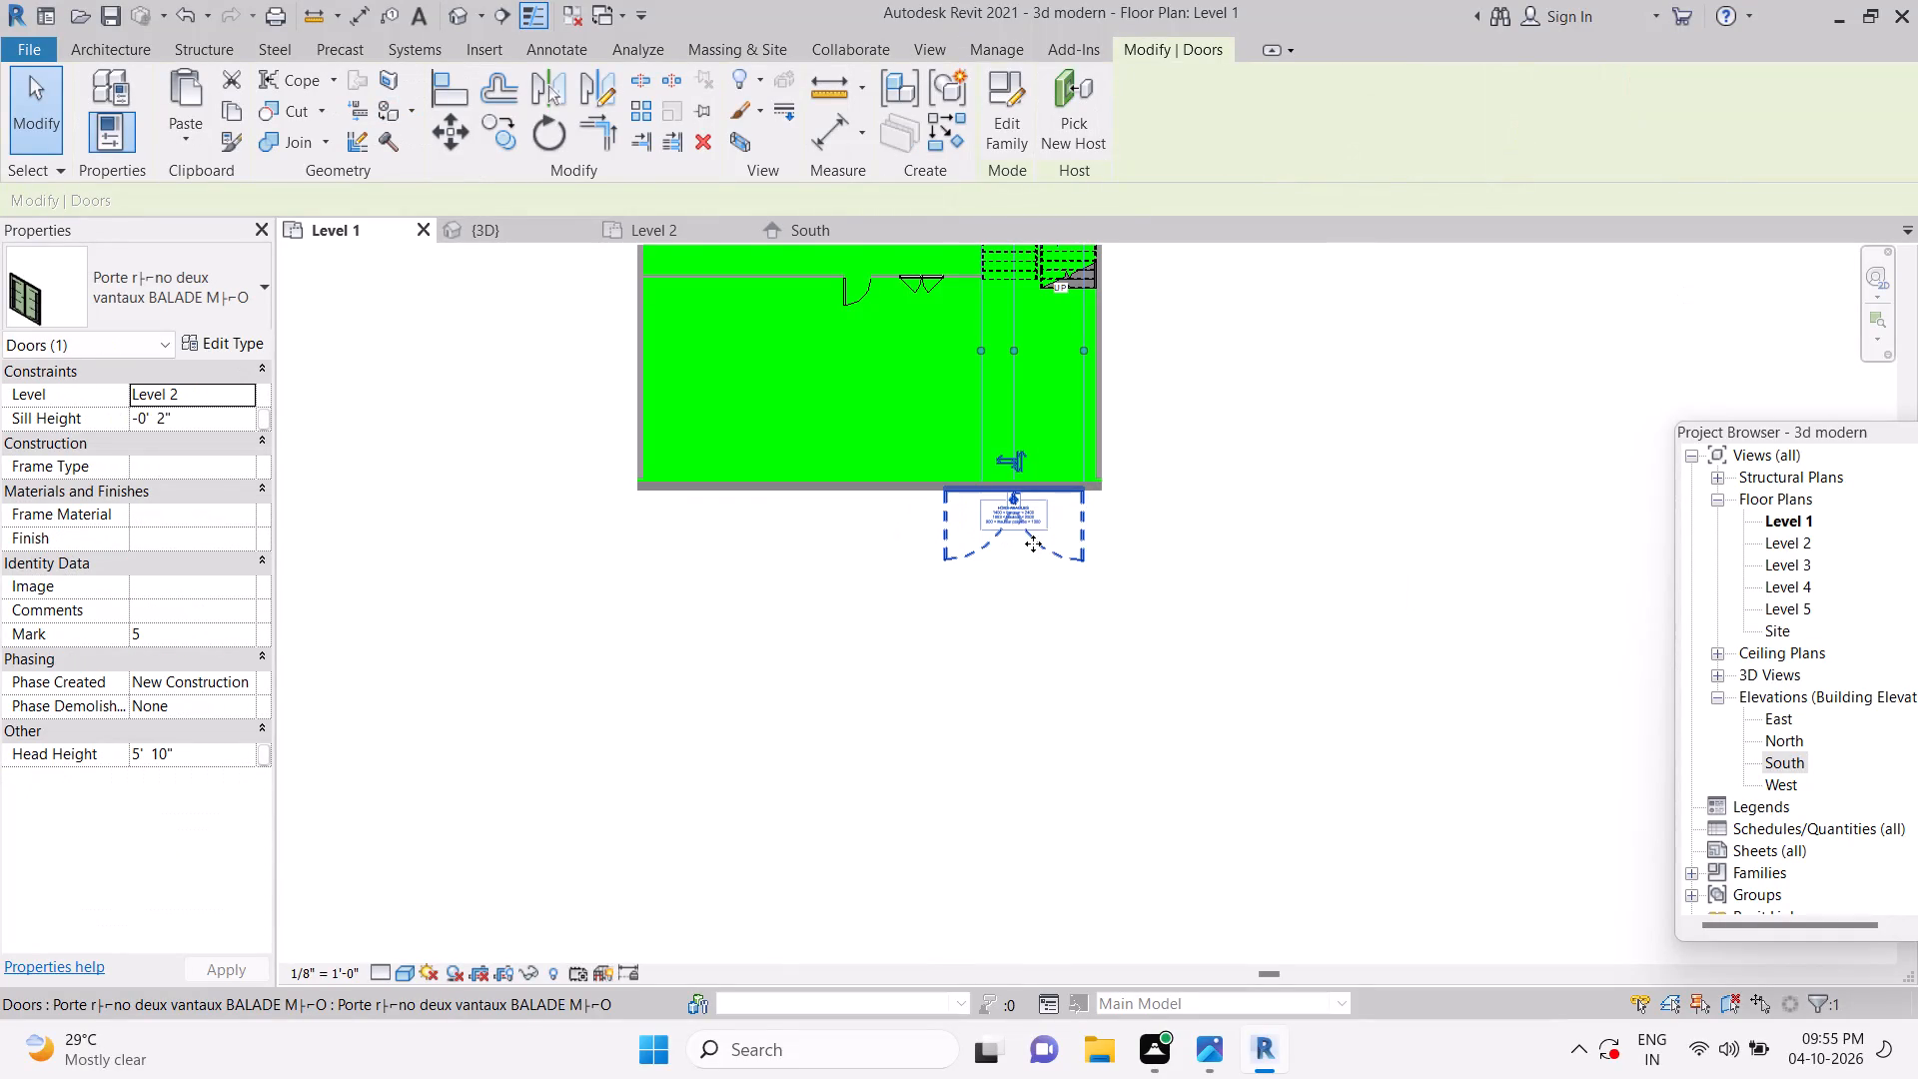
pyautogui.scroll(5, 1032, 543)
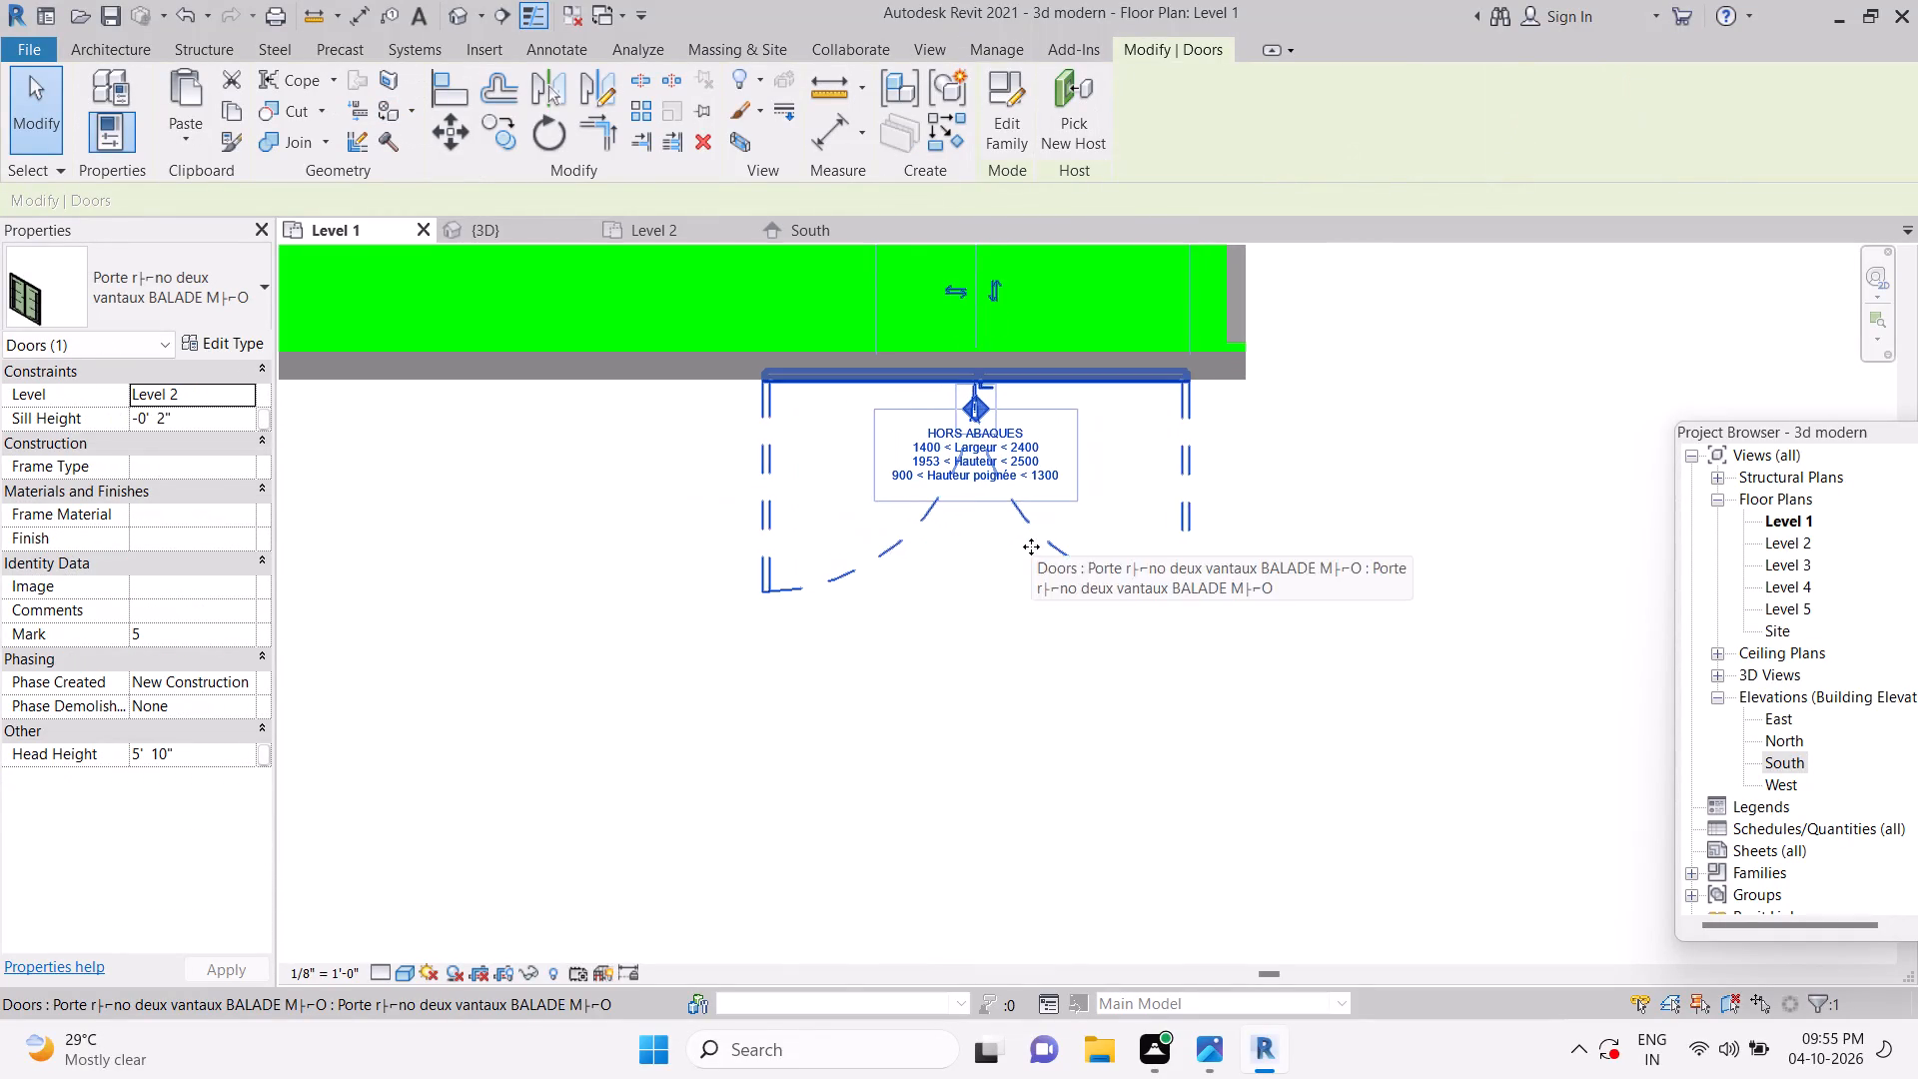
pyautogui.click(992, 290)
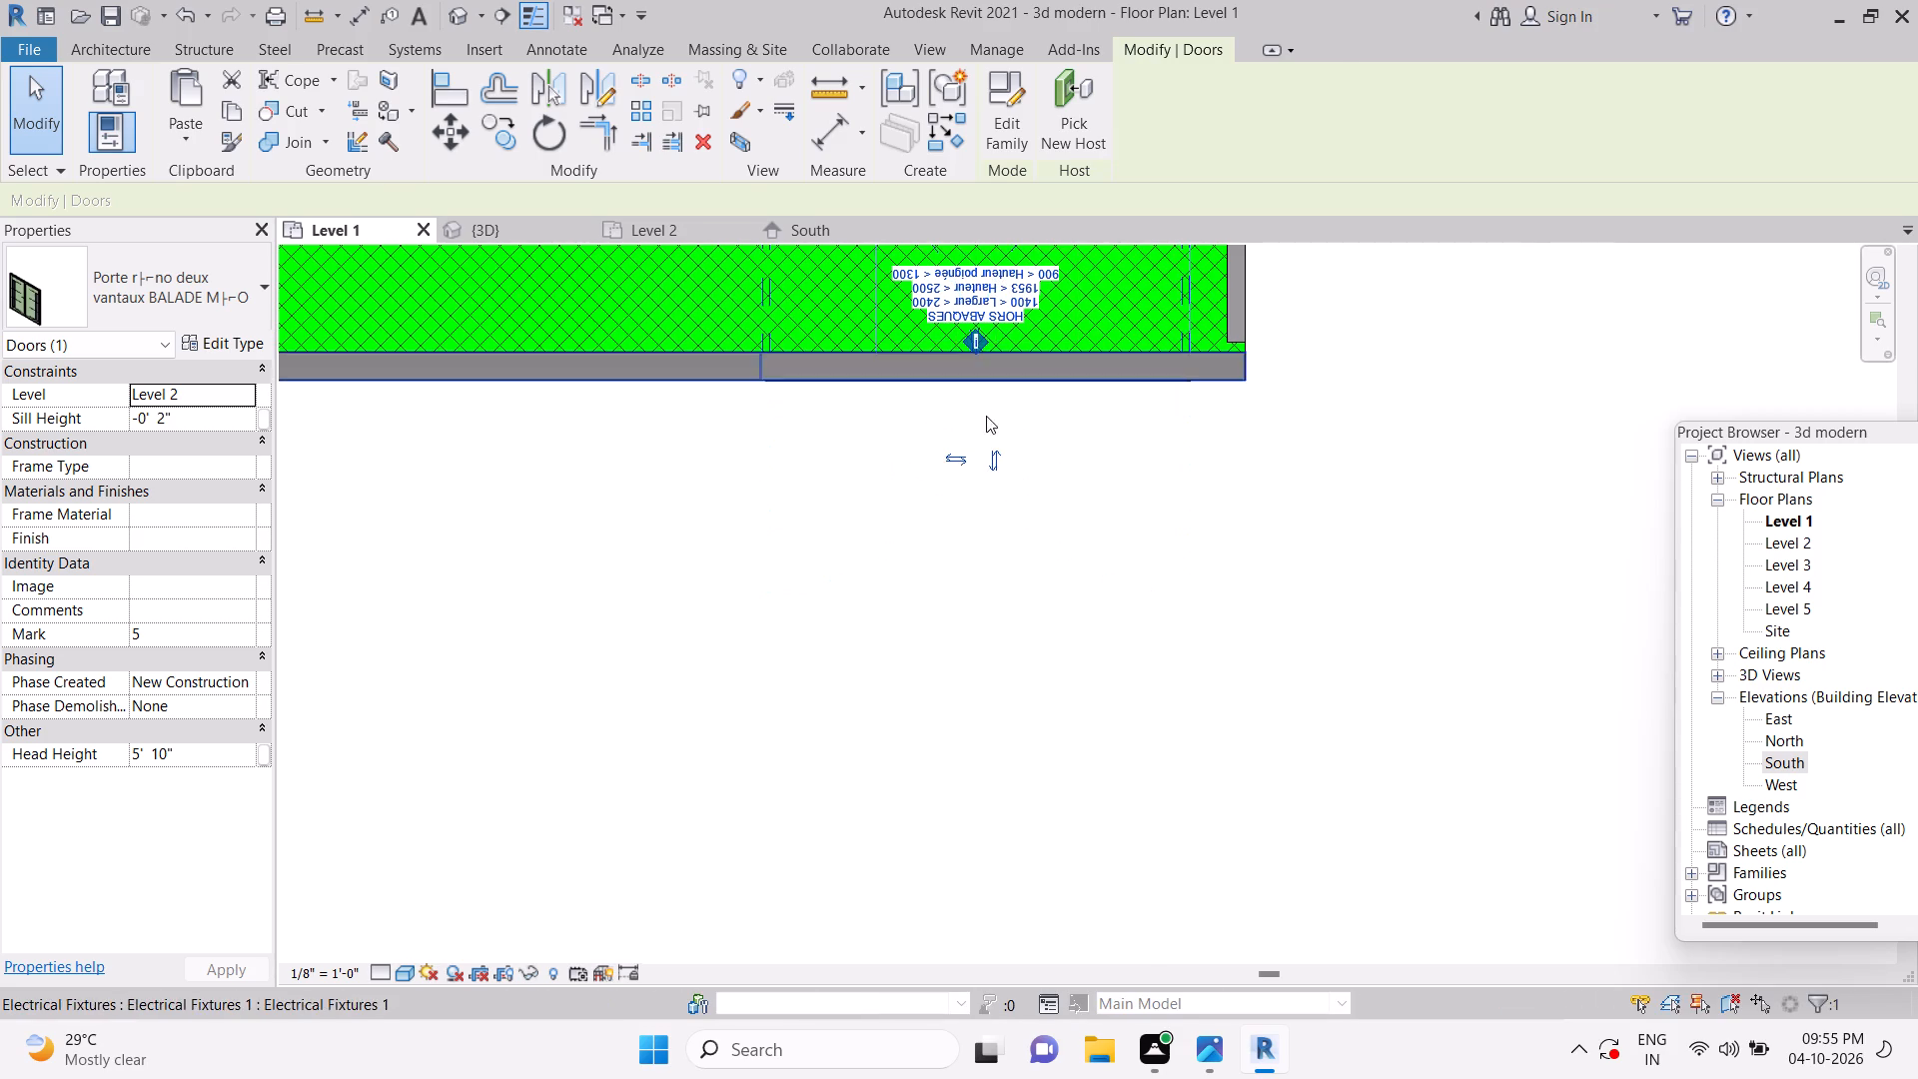
pyautogui.click(935, 481)
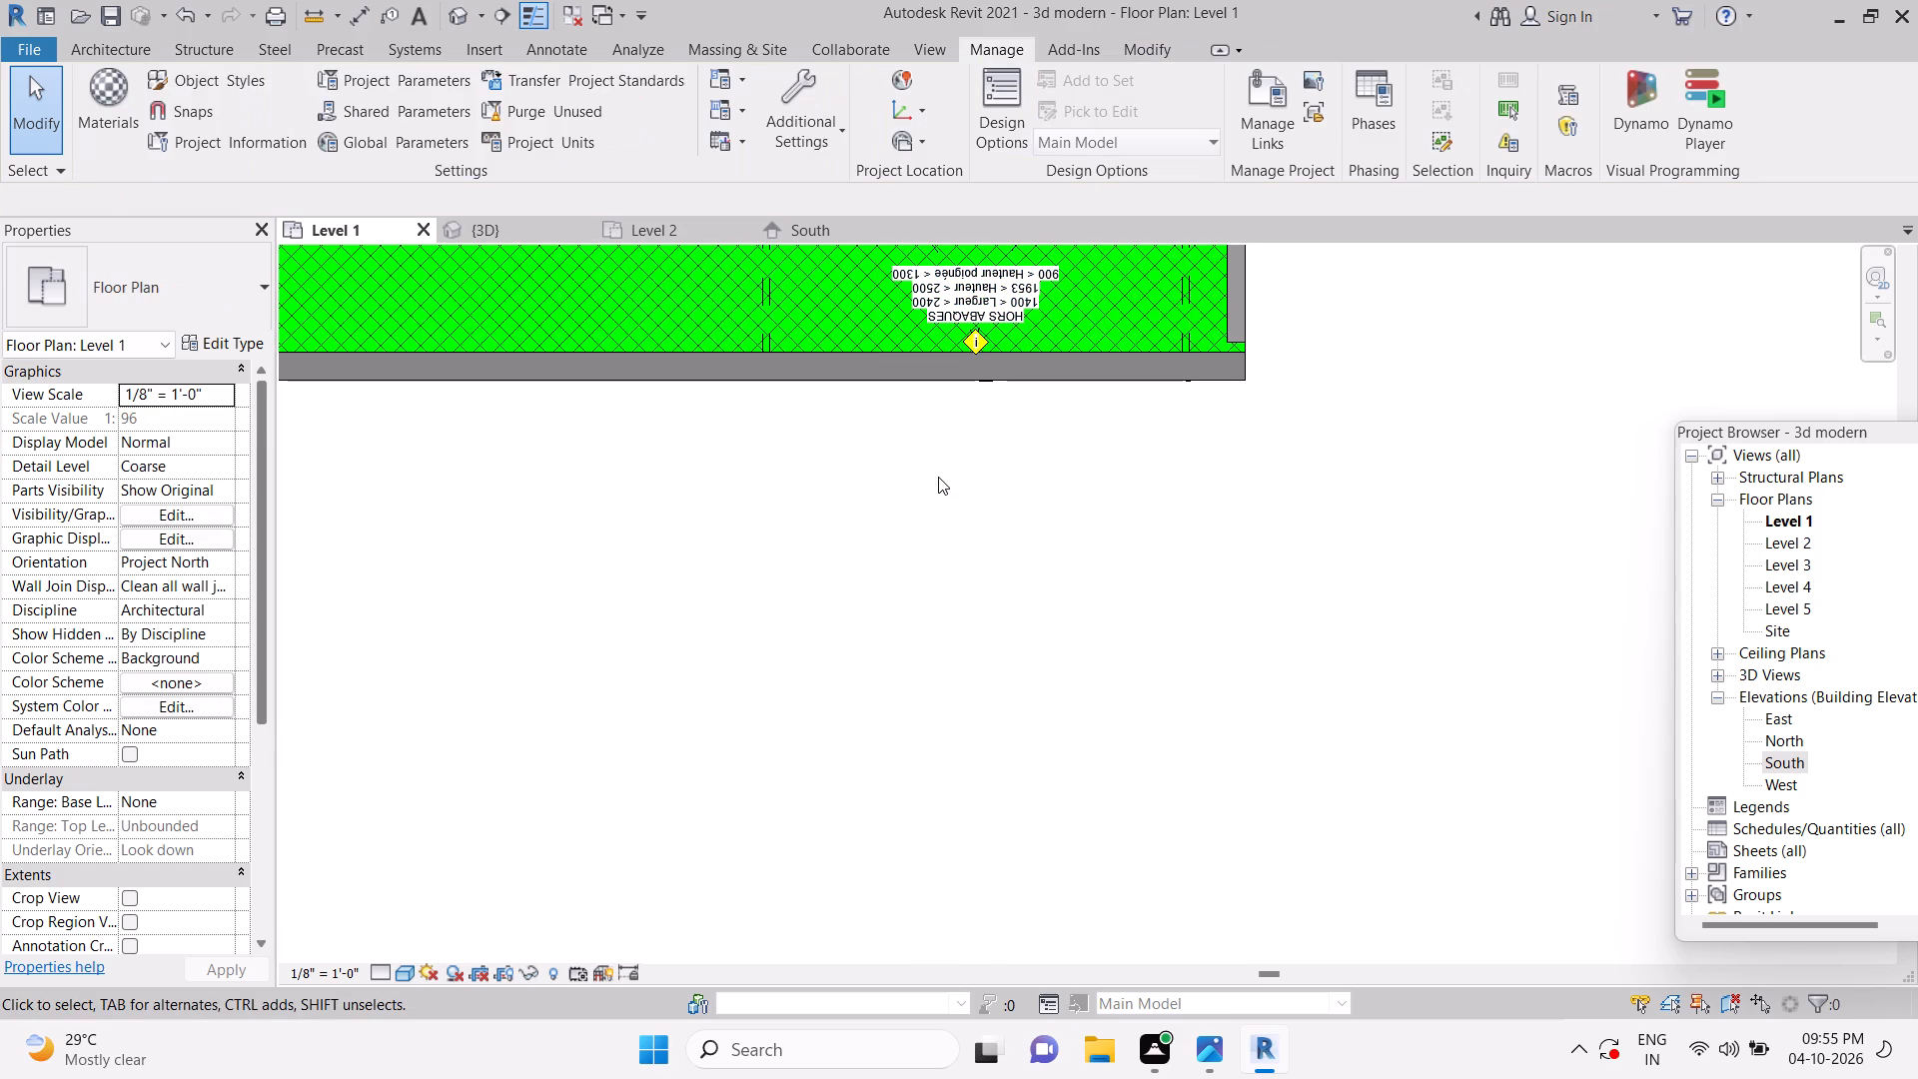
# Flip the single-flush door in the interior cross wall so it swings into the rear room.
pyautogui.scroll(-7, 1084, 514)
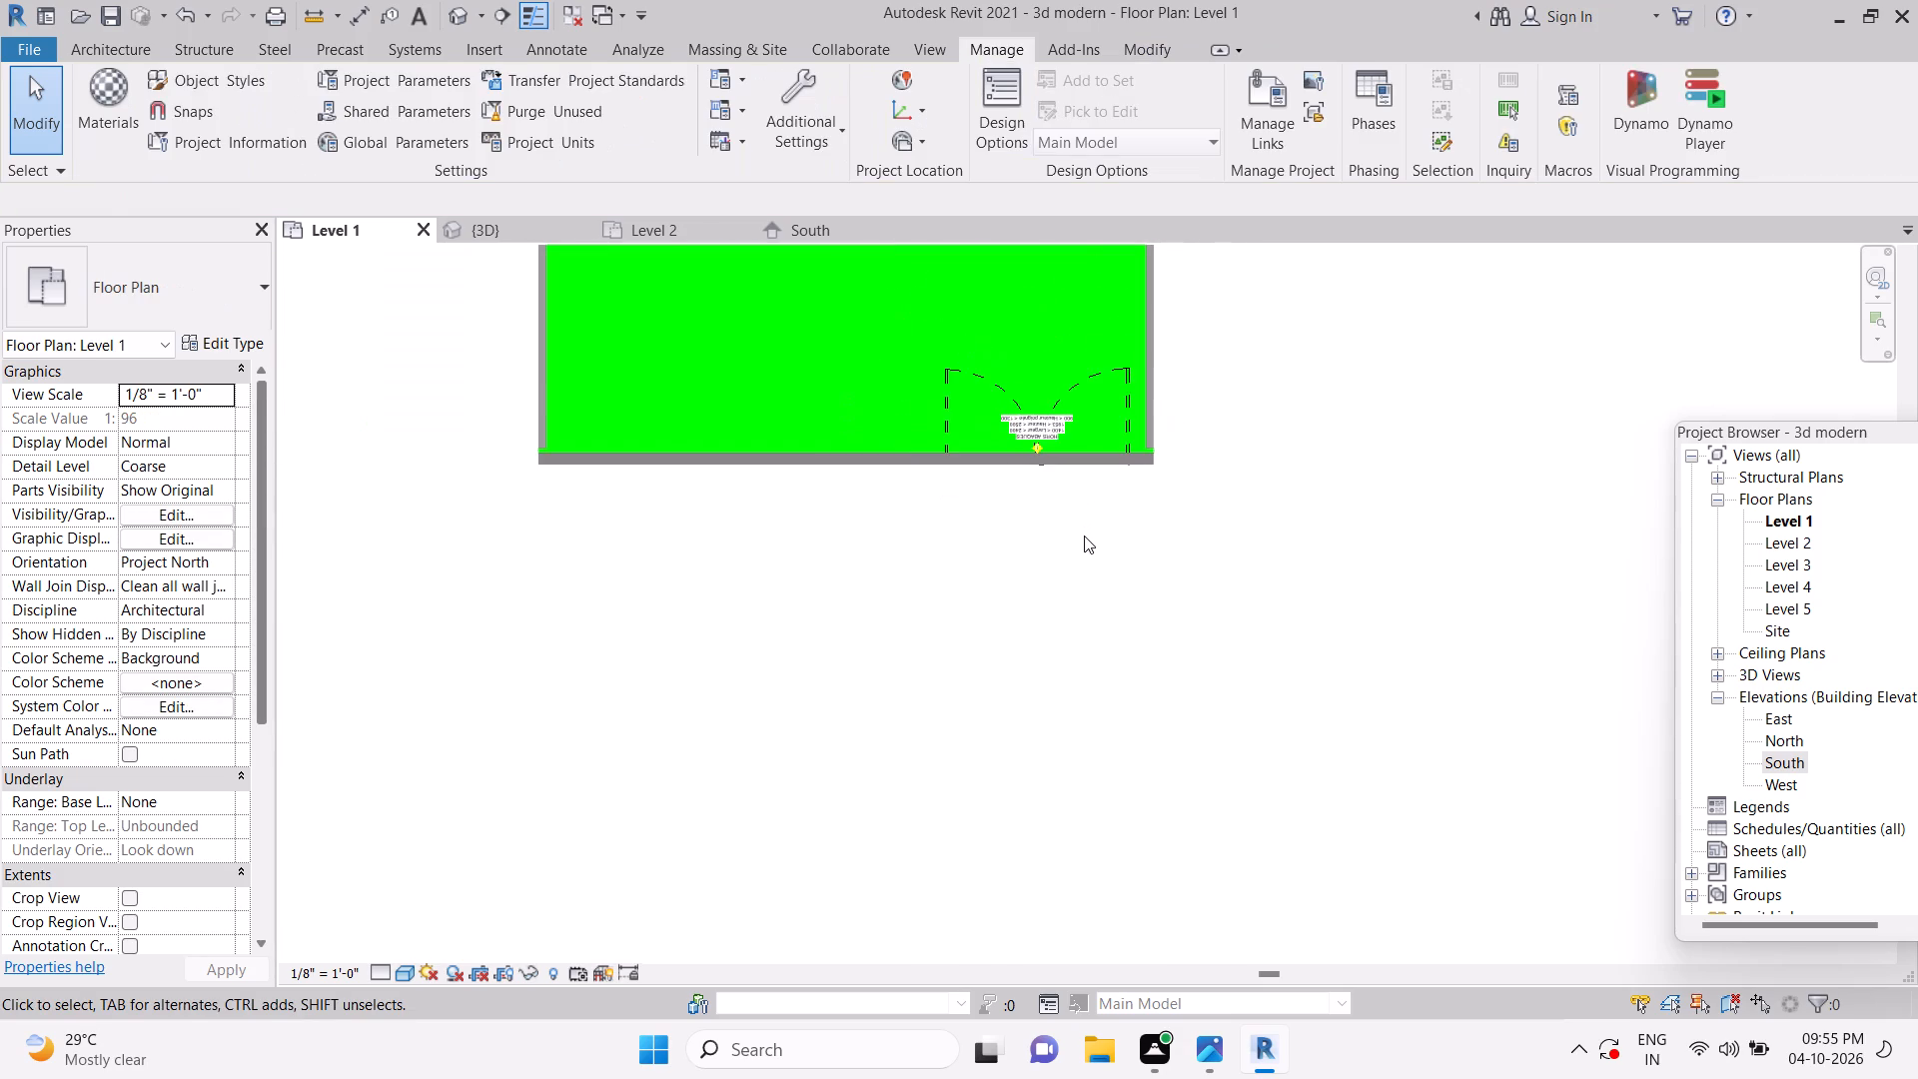
pyautogui.scroll(-4, 1084, 536)
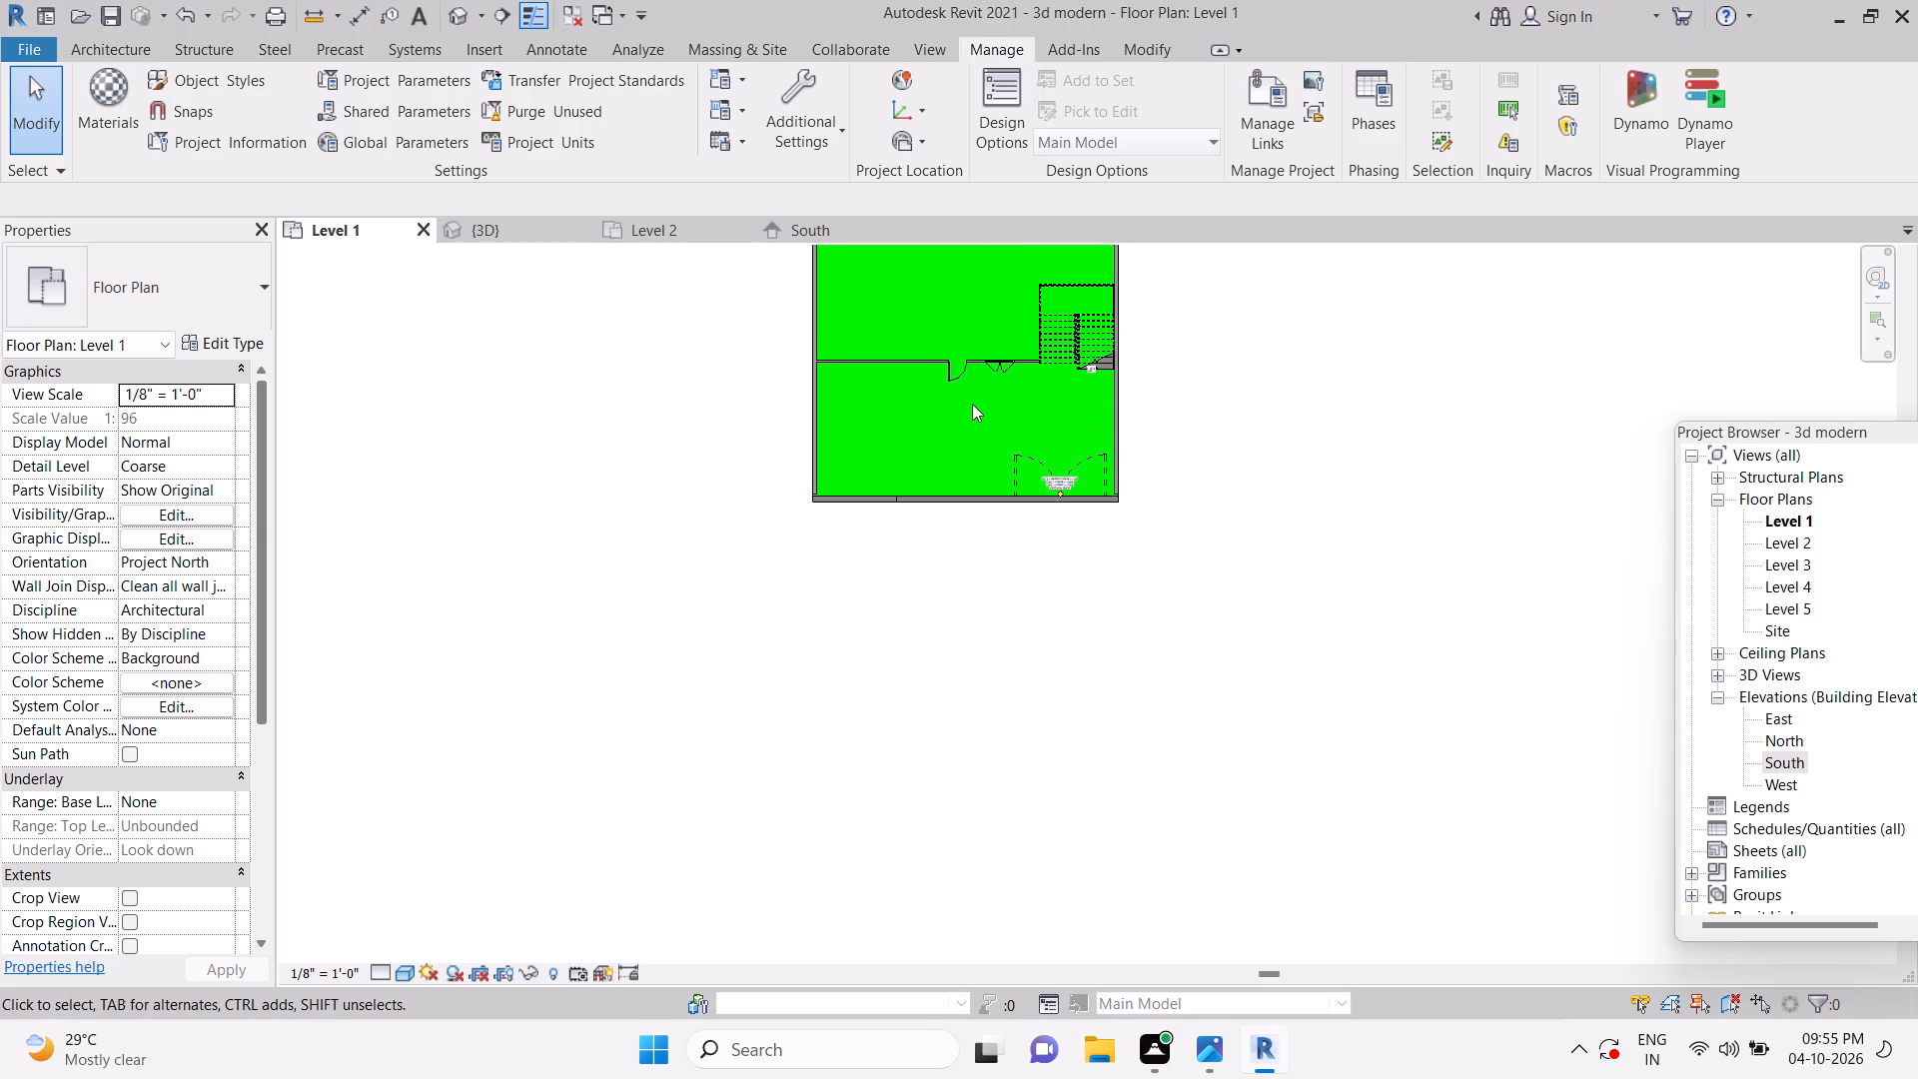
pyautogui.scroll(-2, 966, 616)
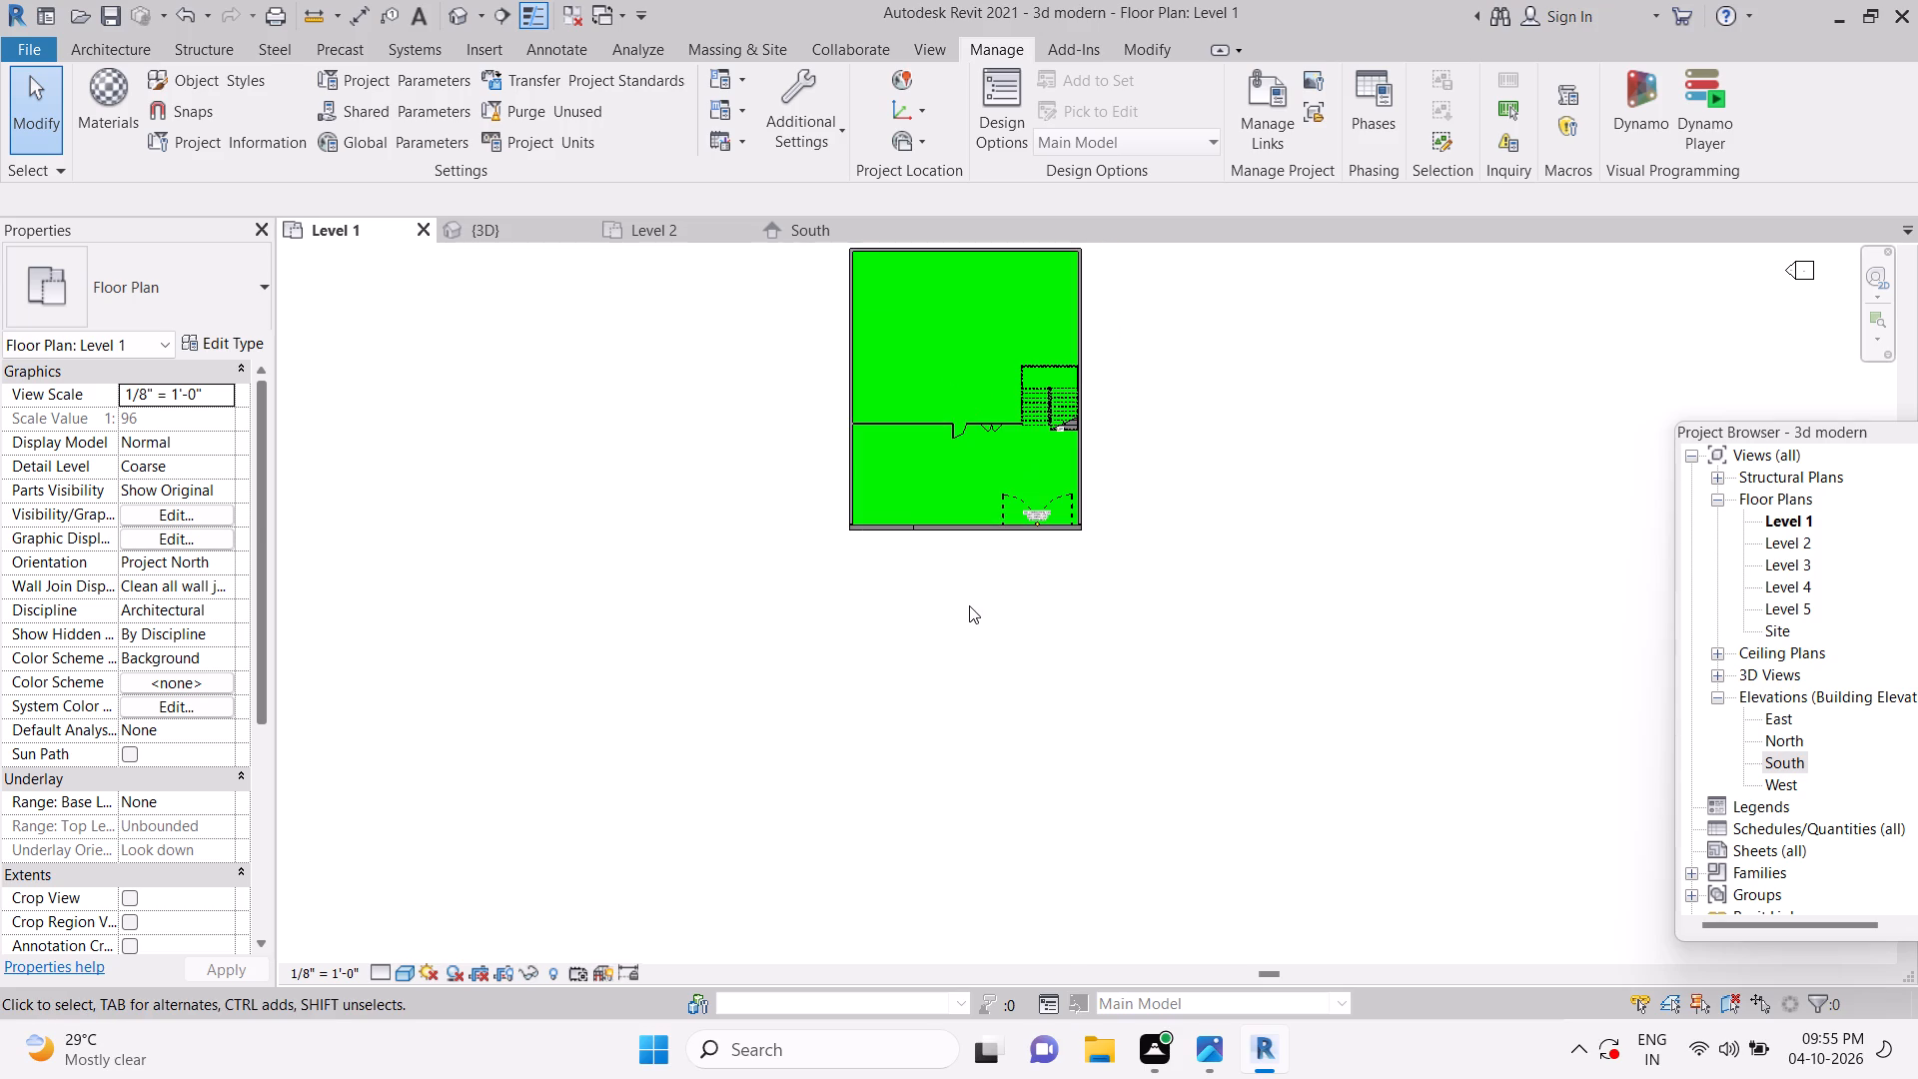
pyautogui.click(961, 426)
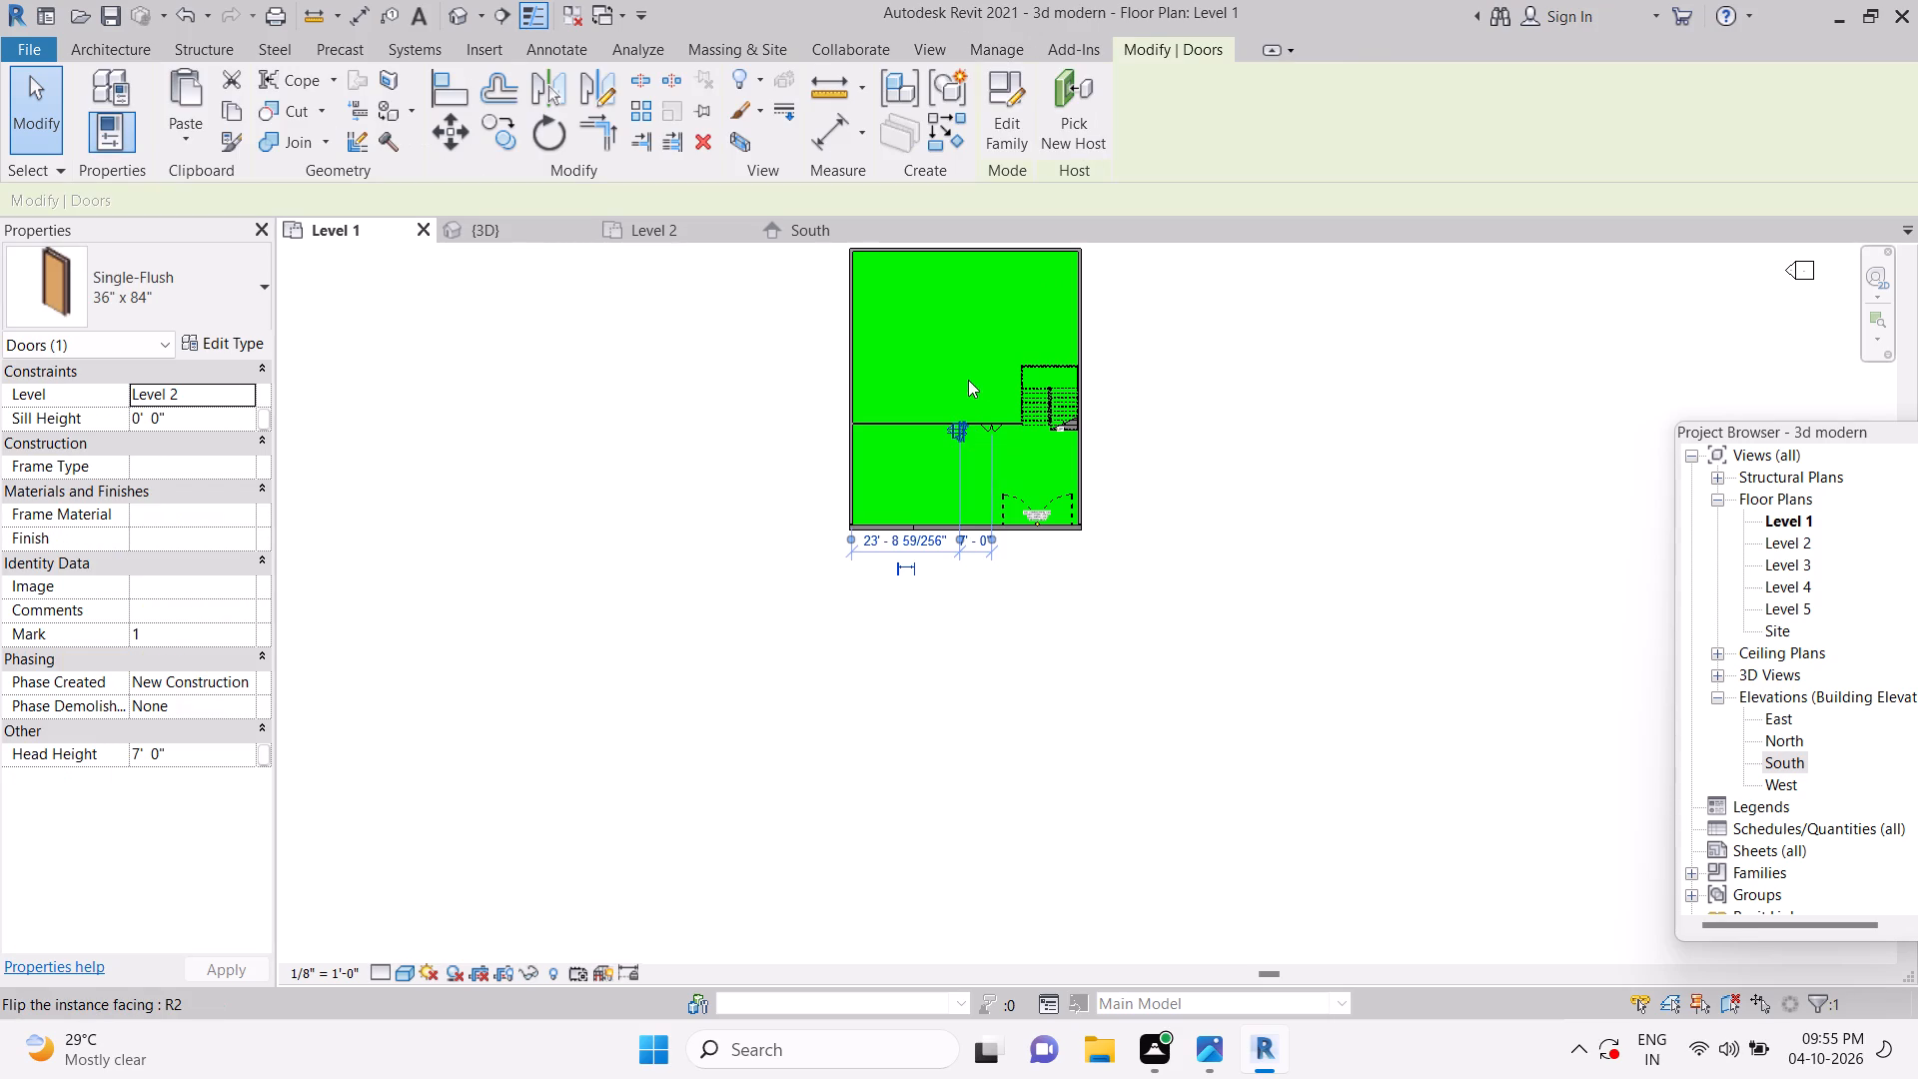
pyautogui.press('space')
pyautogui.press('space')
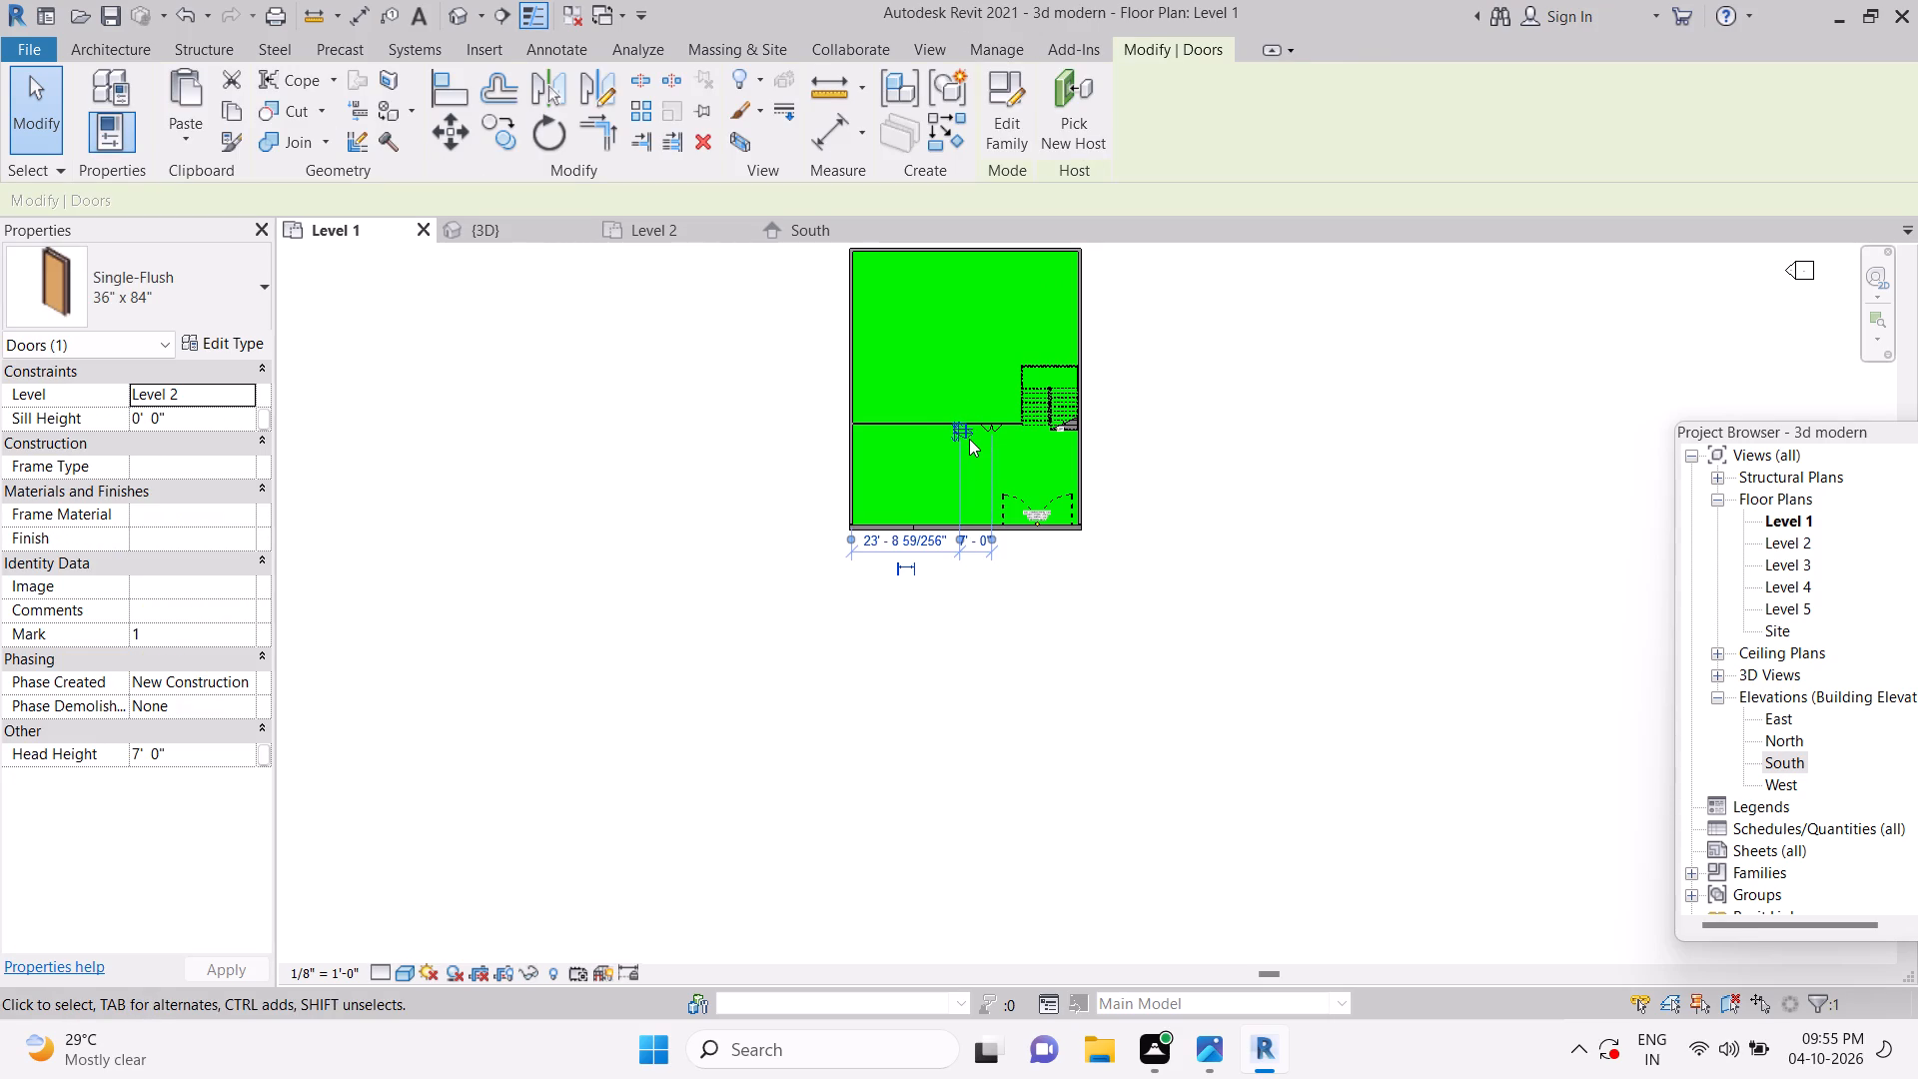
pyautogui.scroll(-2, 964, 421)
pyautogui.press('space')
pyautogui.scroll(6, 956, 418)
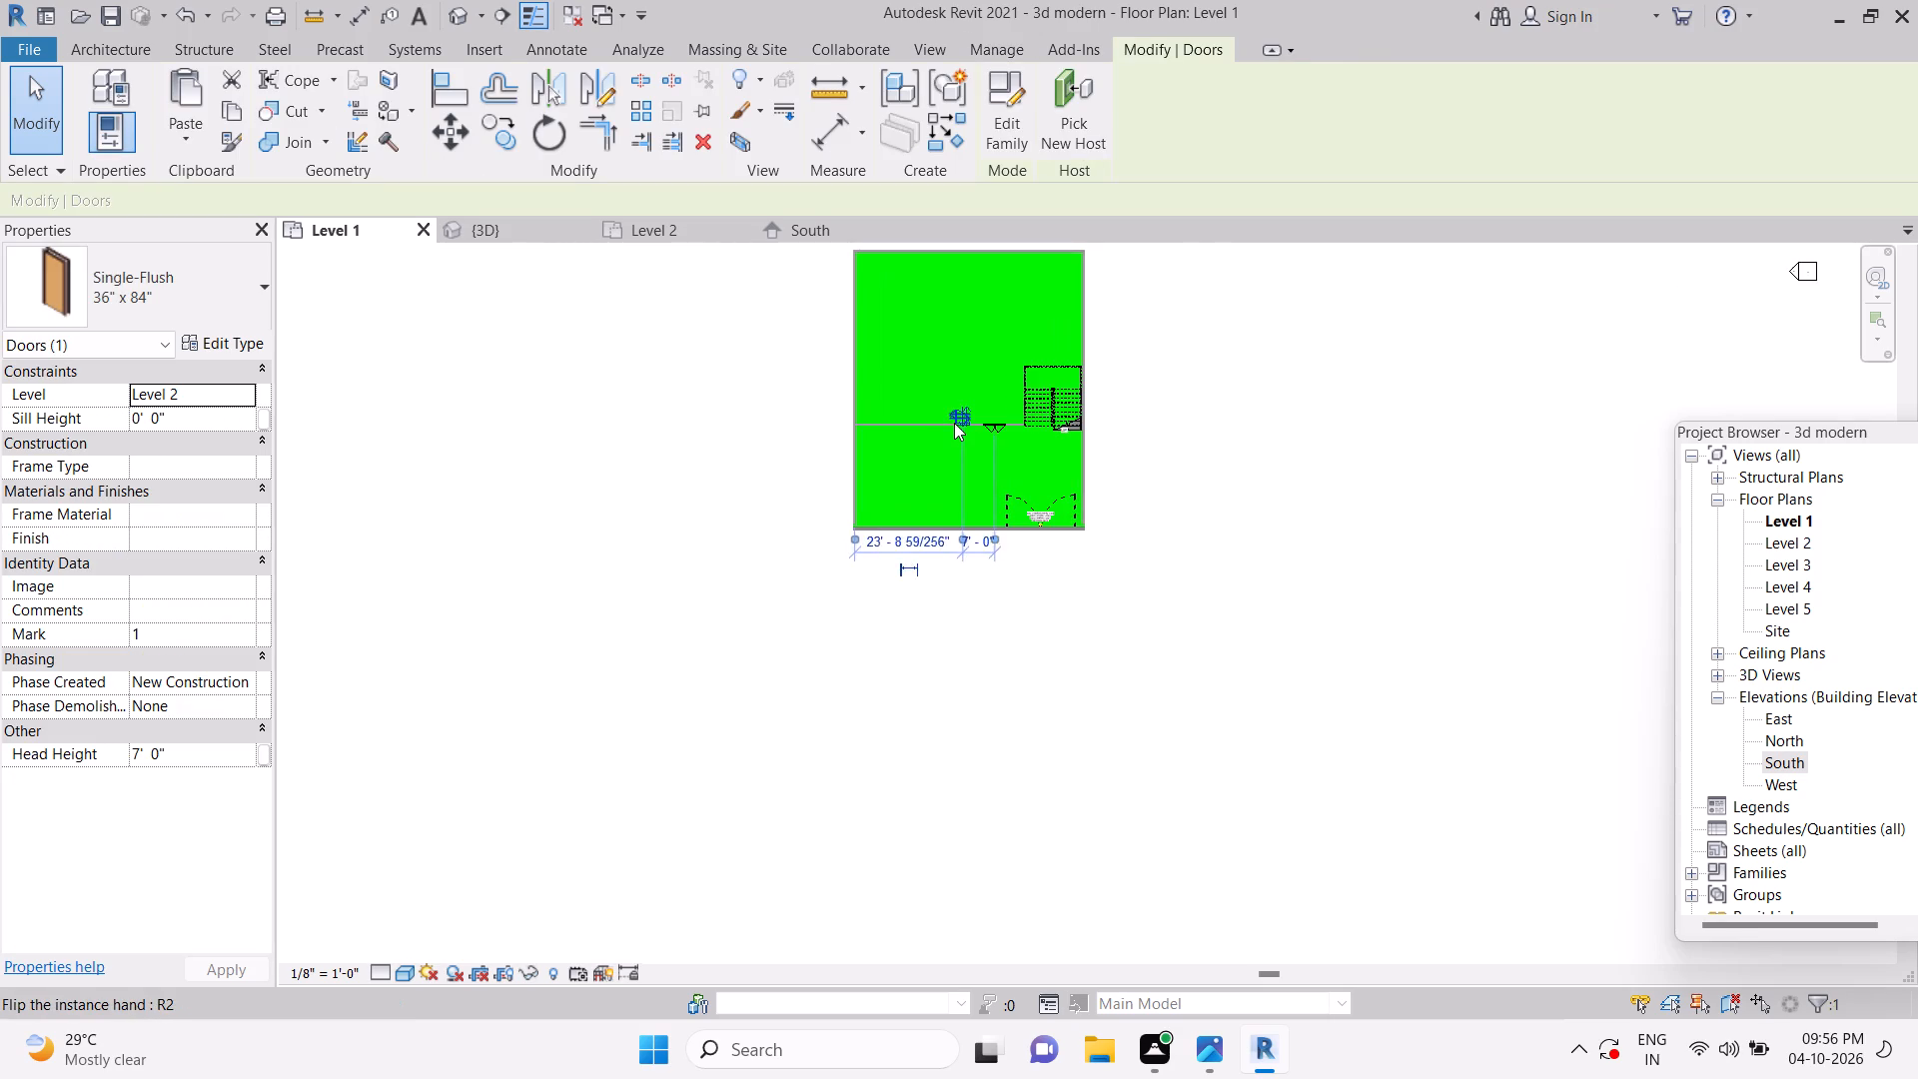
pyautogui.scroll(9, 954, 423)
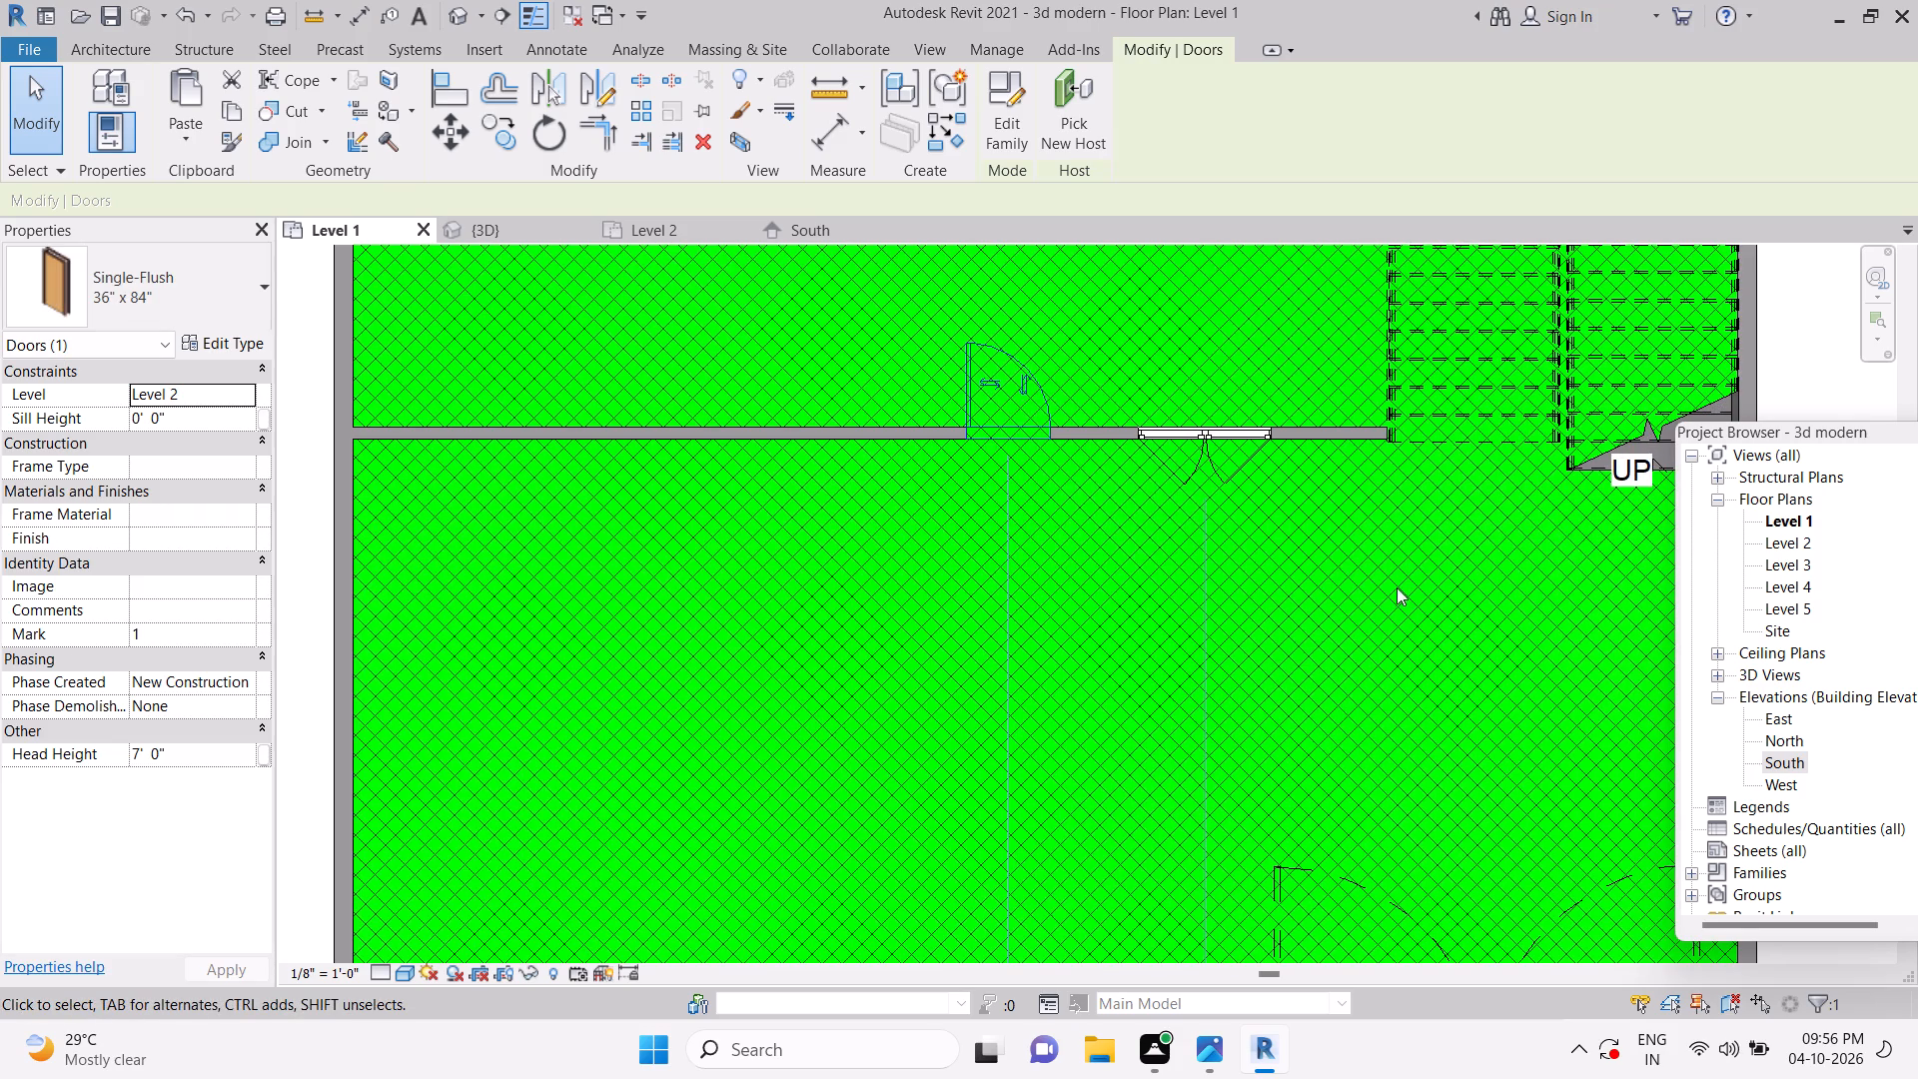
# Flip the double casement window beside that door so it opens toward the rear room, and dismiss the pop-up card.
pyautogui.click(1245, 471)
pyautogui.press('space')
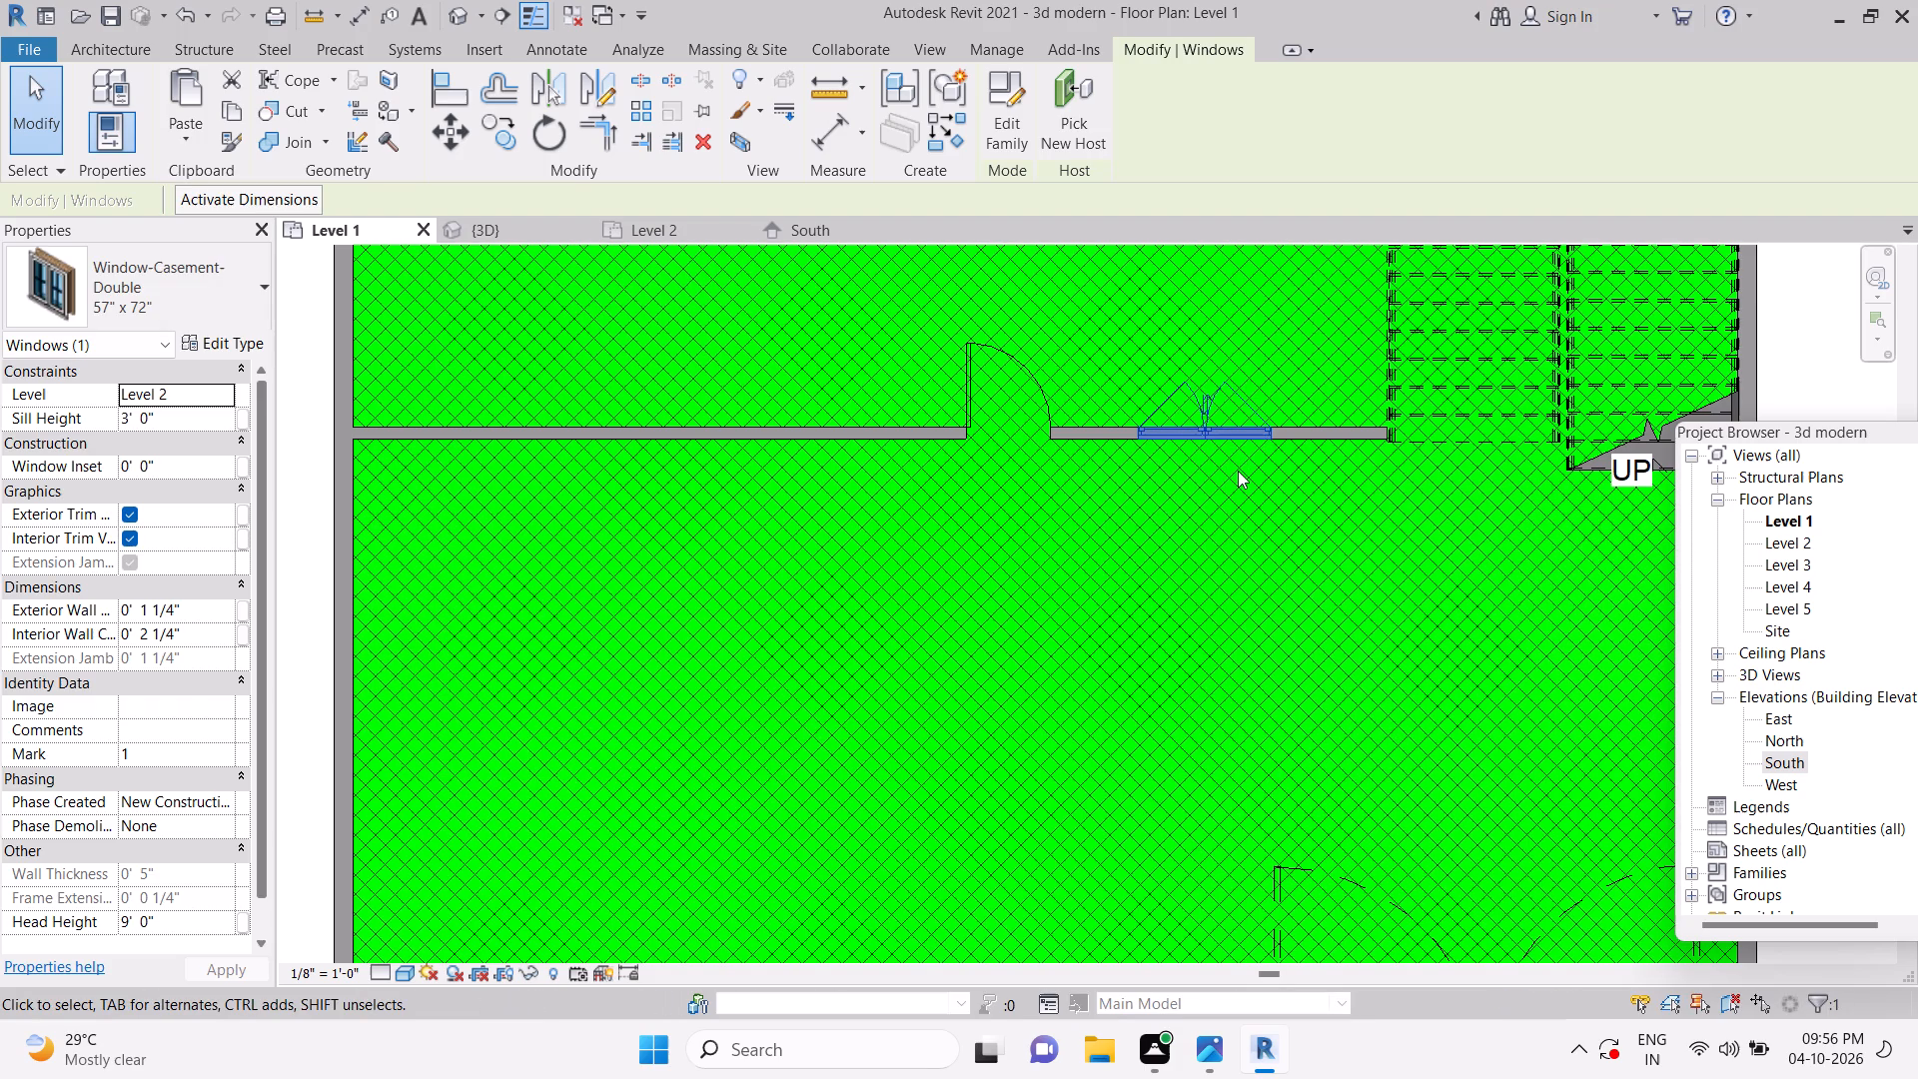
pyautogui.press('Escape')
pyautogui.press('Escape')
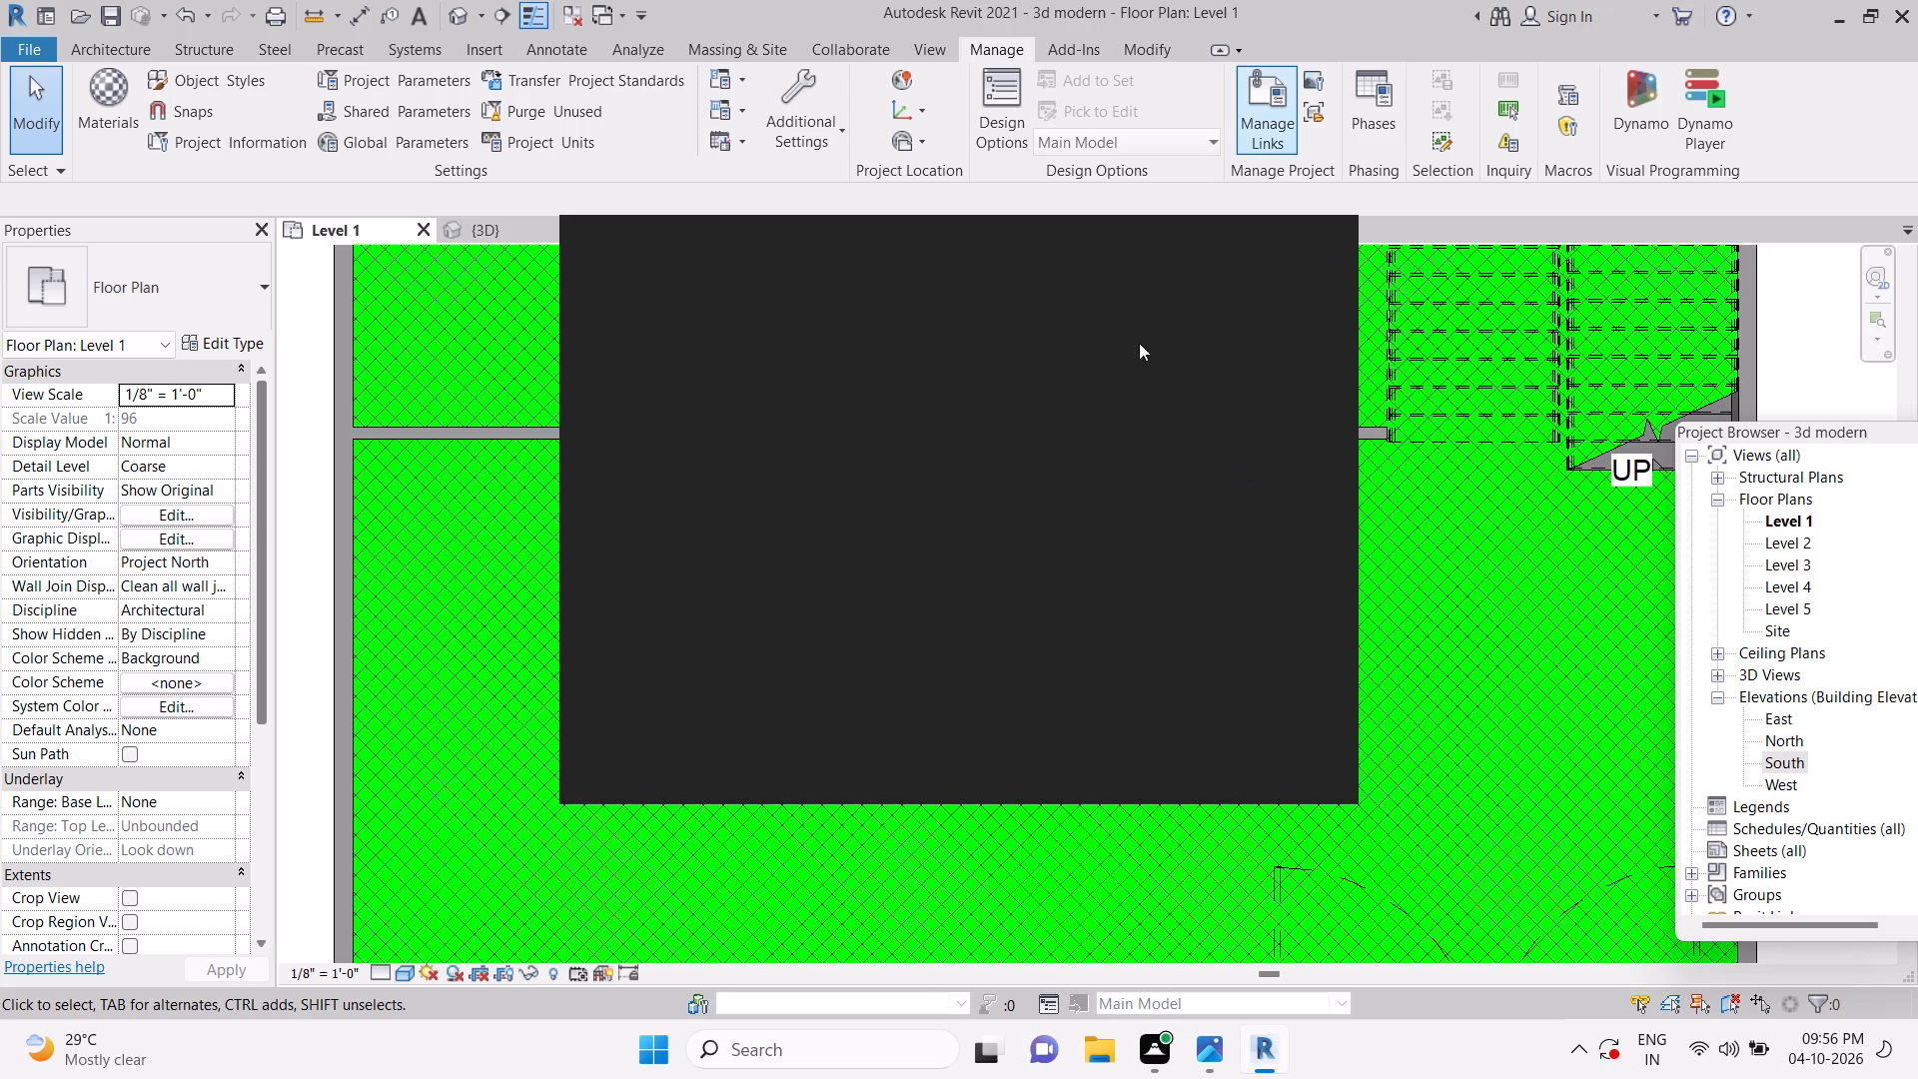
pyautogui.click(1308, 243)
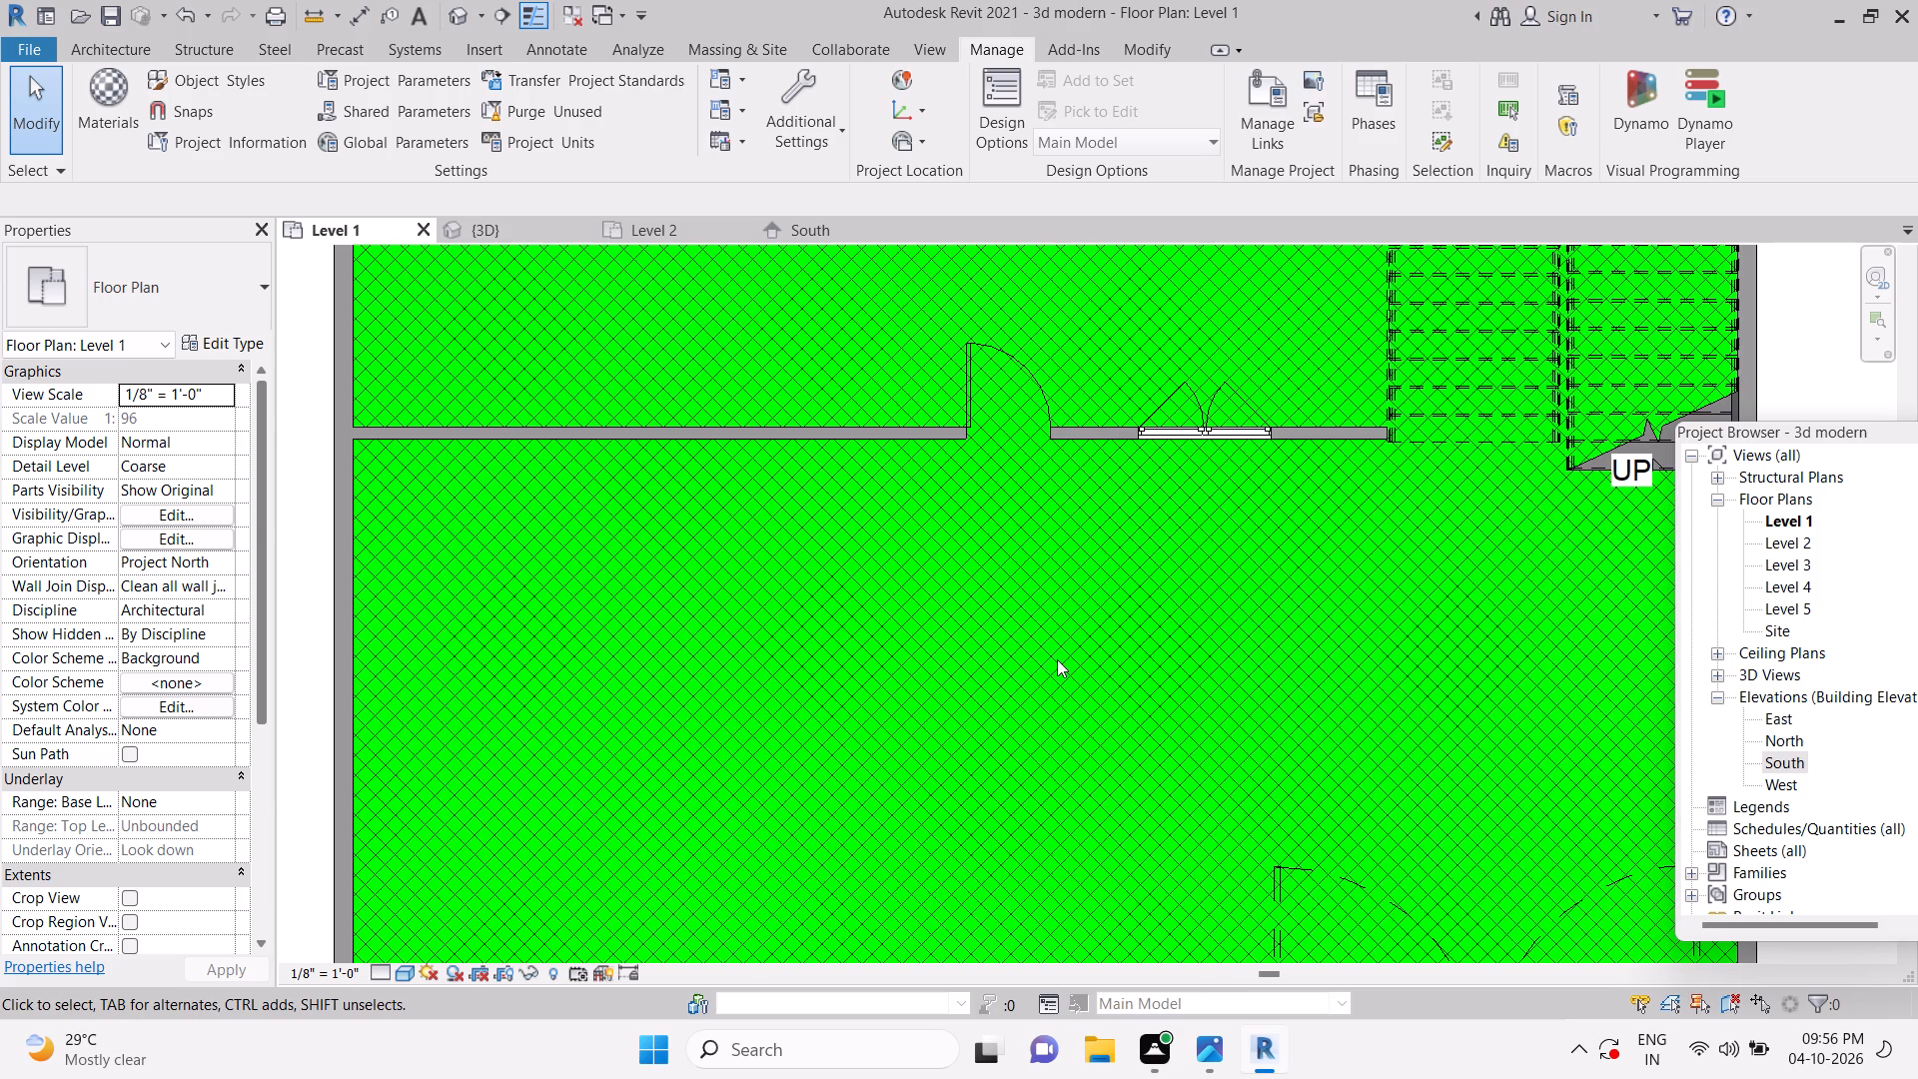
# Examine the Level 1 floor plan as a whole and up close around the interior wall's door and window, the staircase and the front gate.
pyautogui.scroll(-4, 1056, 659)
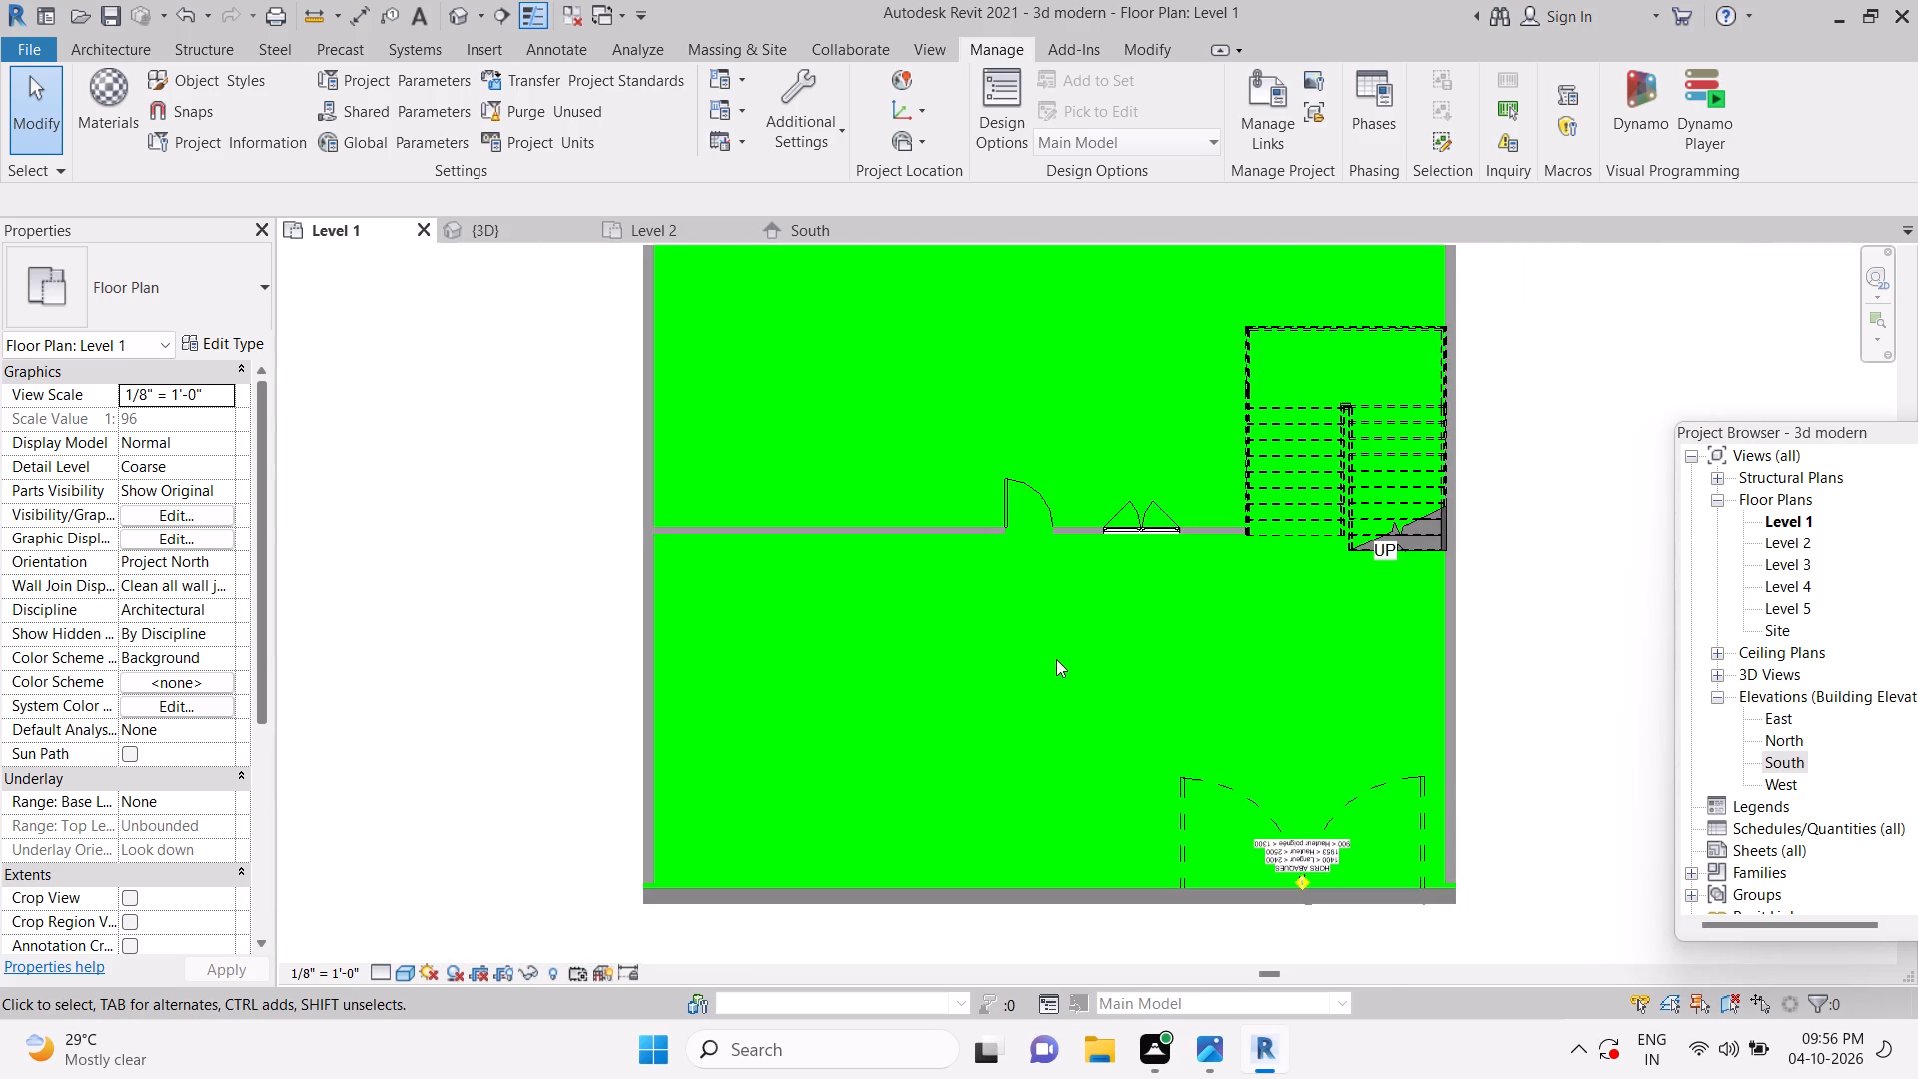
pyautogui.scroll(-2, 1056, 659)
pyautogui.scroll(-1, 1018, 400)
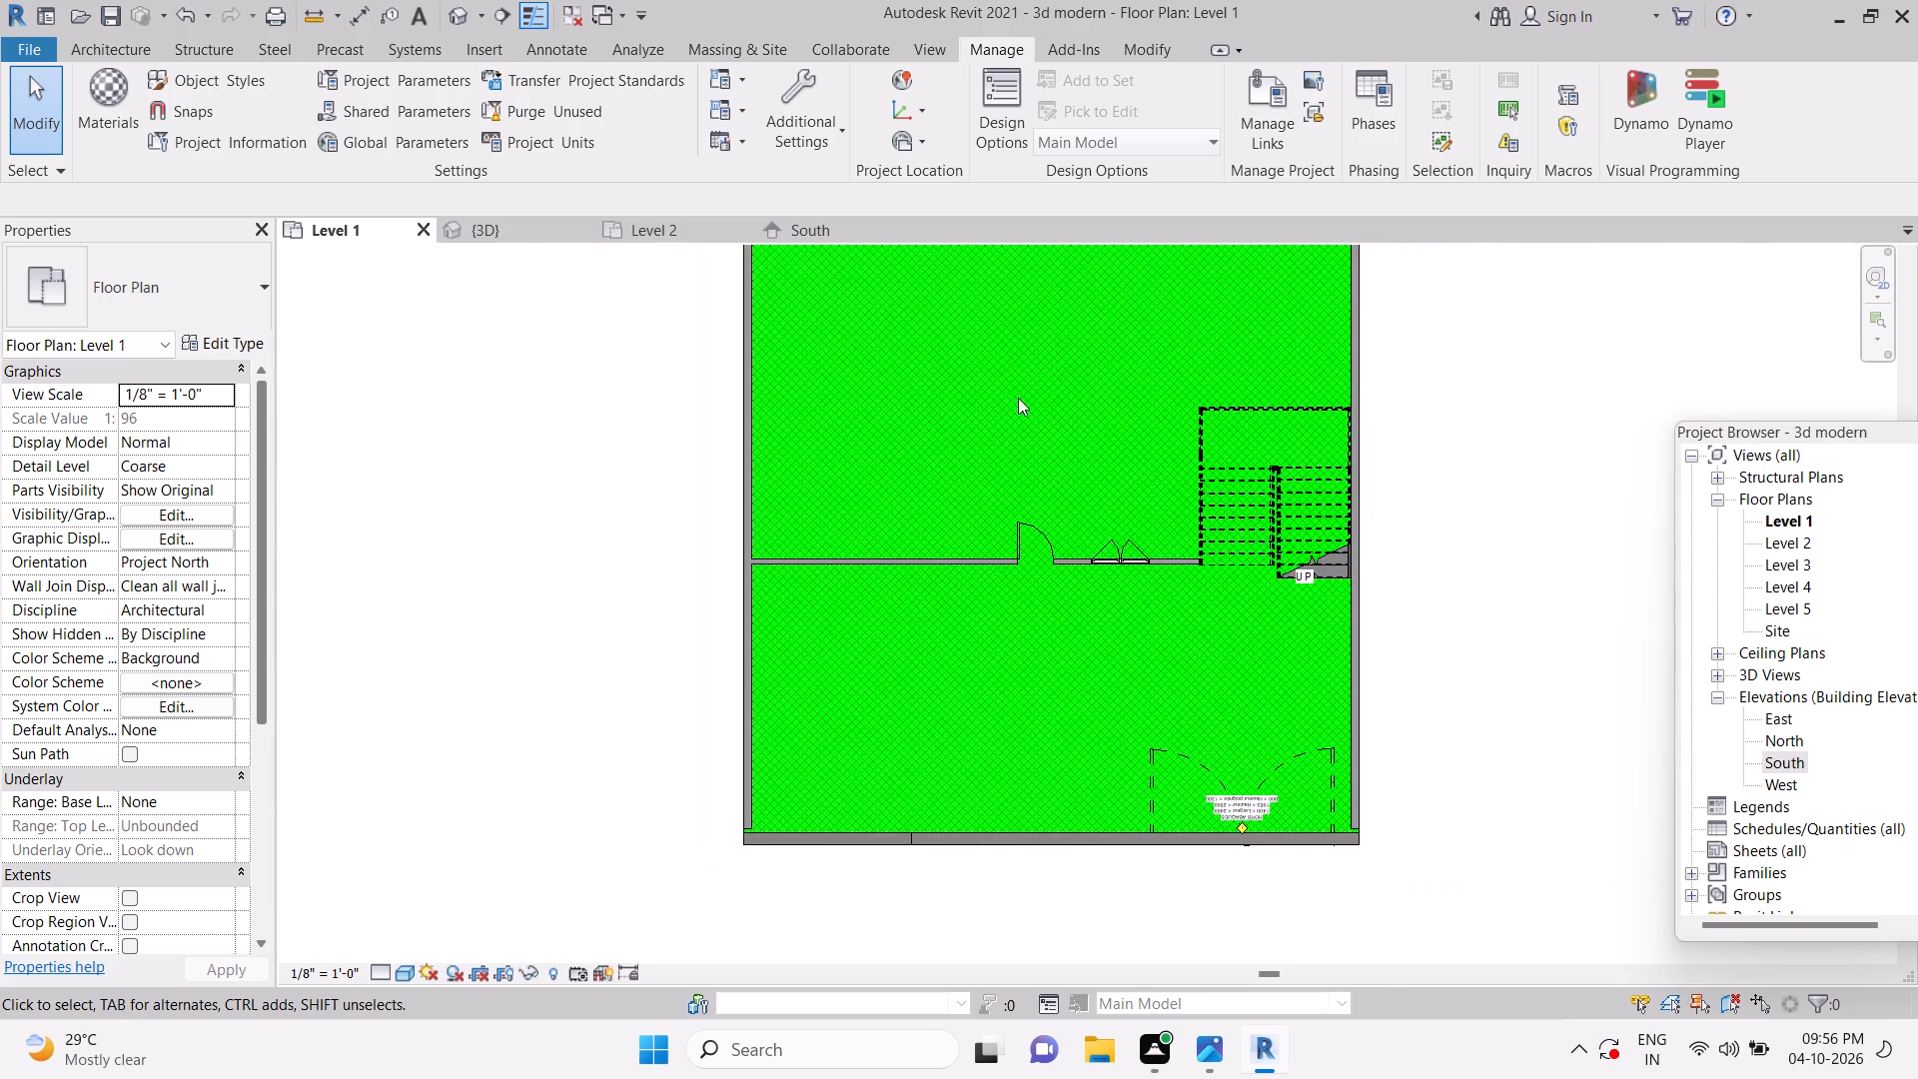
pyautogui.scroll(-5, 1018, 398)
pyautogui.scroll(4, 1005, 424)
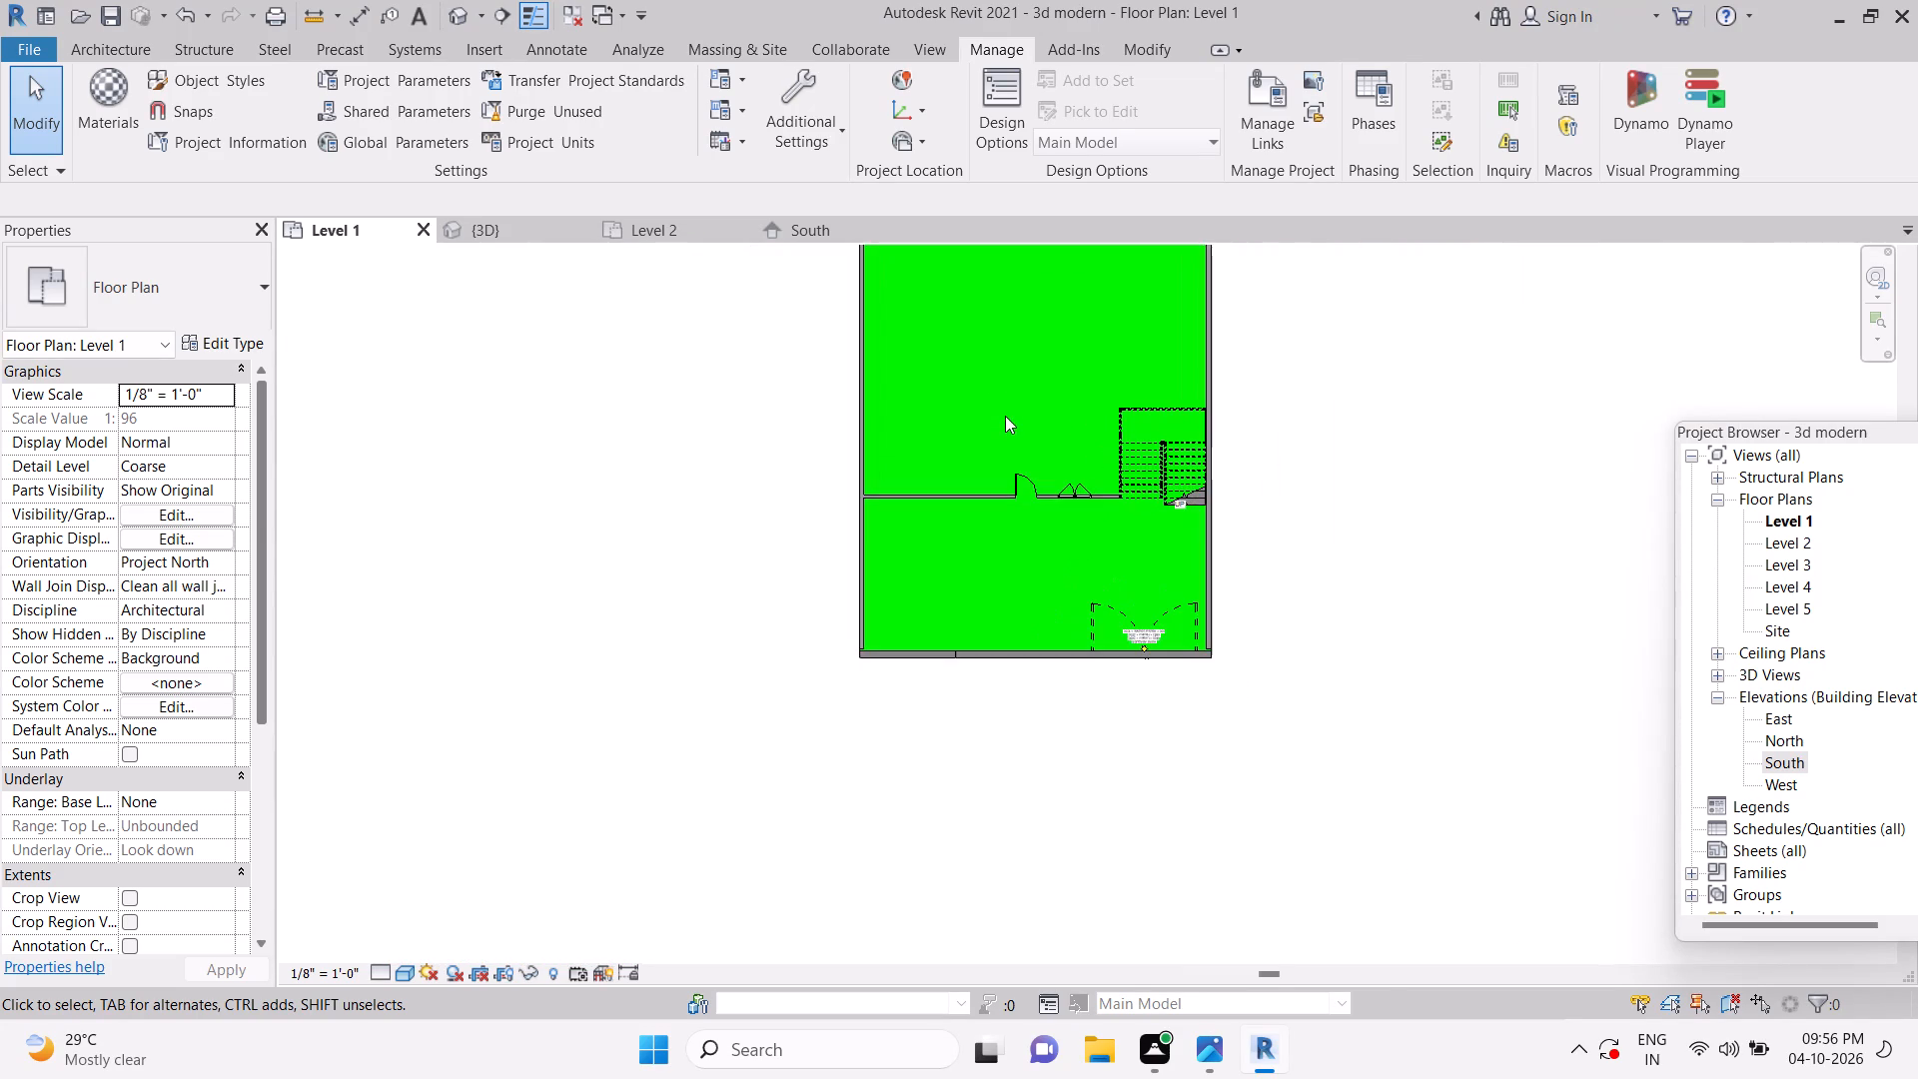
pyautogui.scroll(4, 1005, 416)
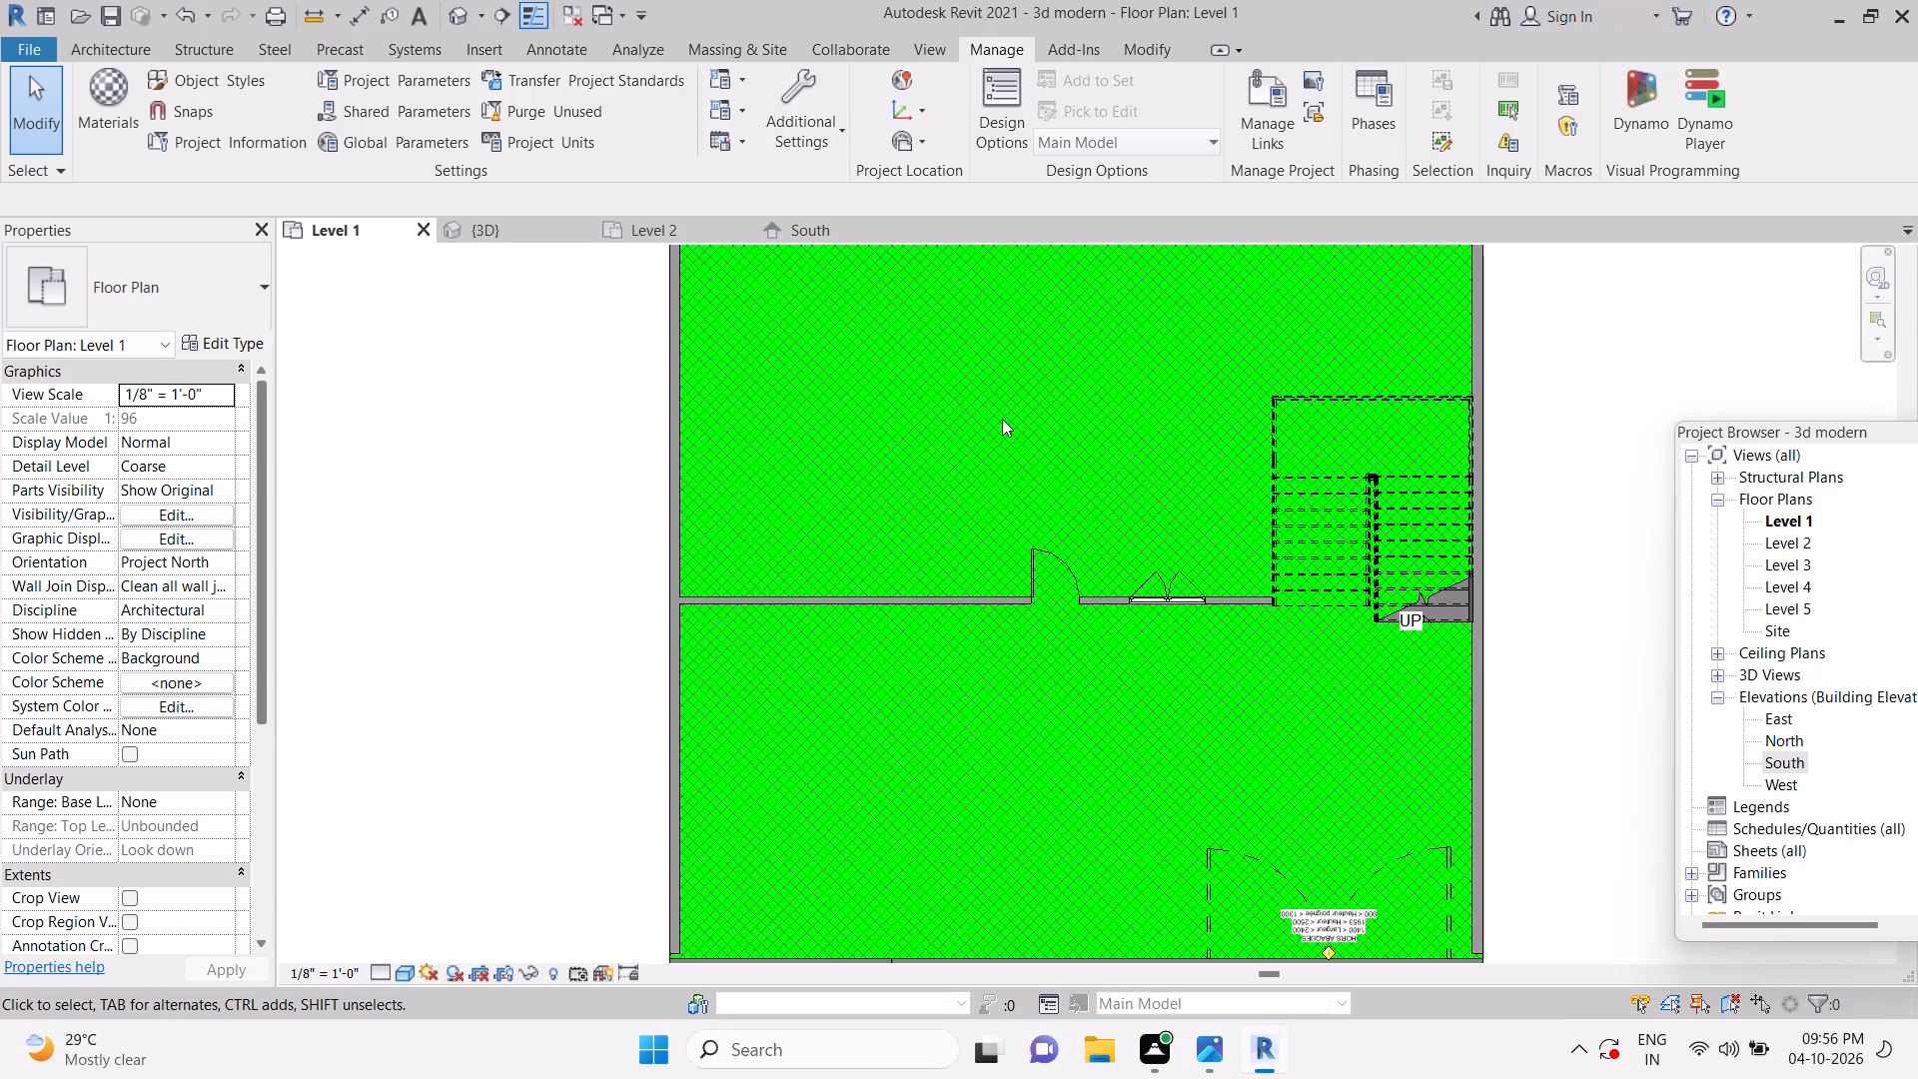
pyautogui.scroll(1, 998, 408)
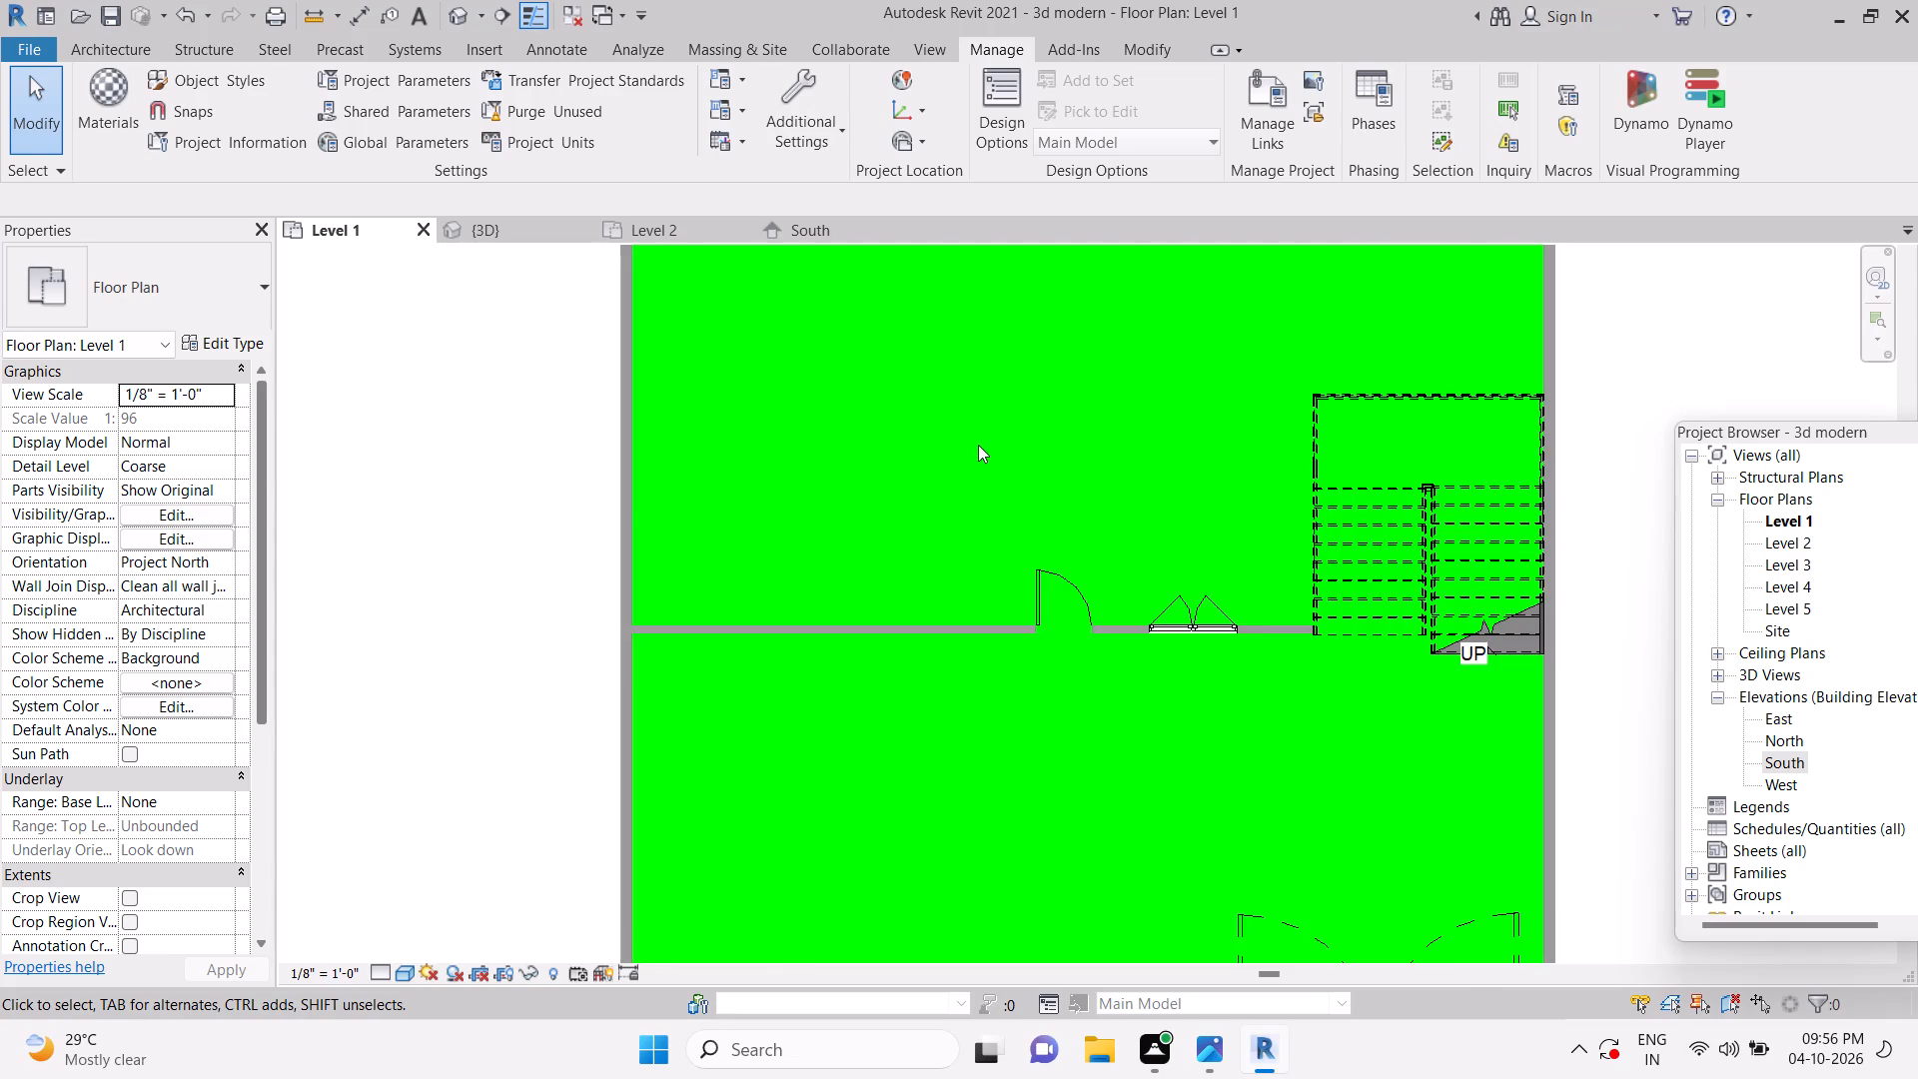
pyautogui.scroll(-12, 978, 445)
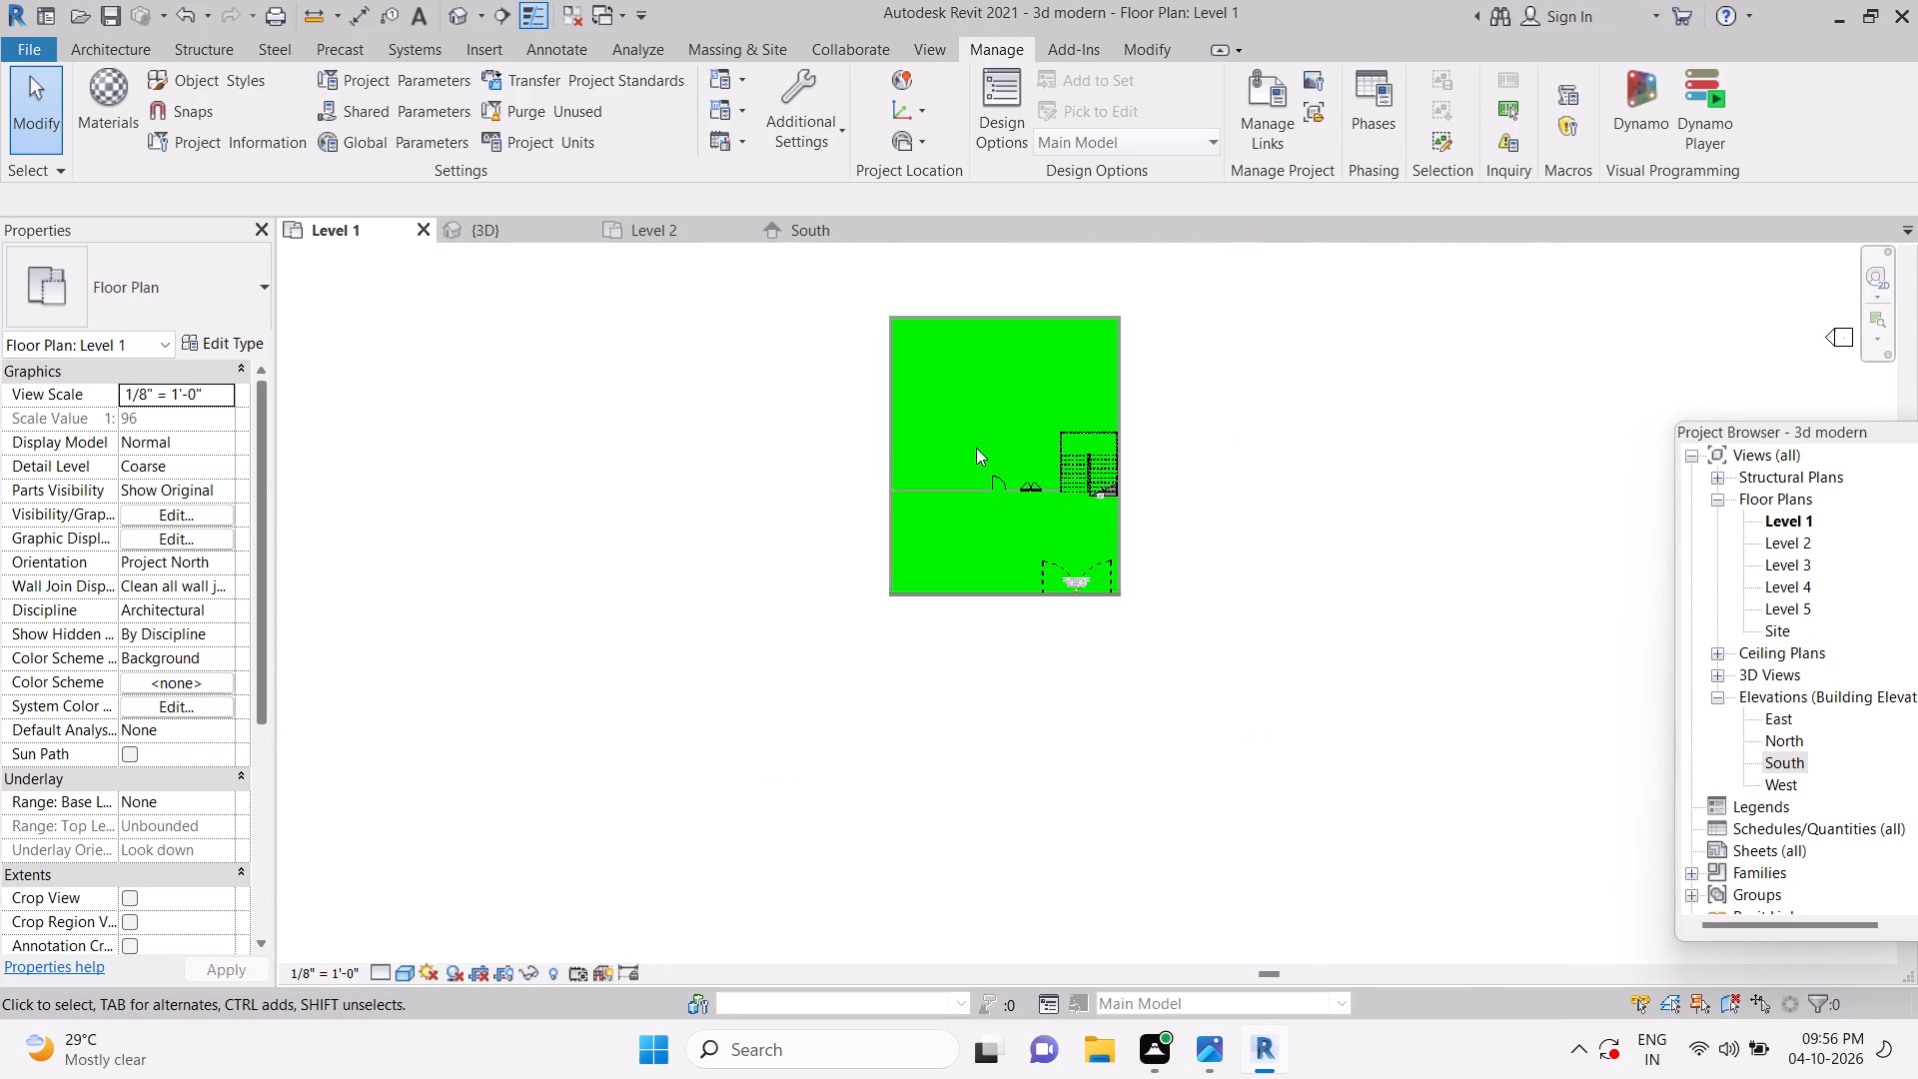
pyautogui.scroll(-3, 976, 448)
pyautogui.scroll(8, 970, 456)
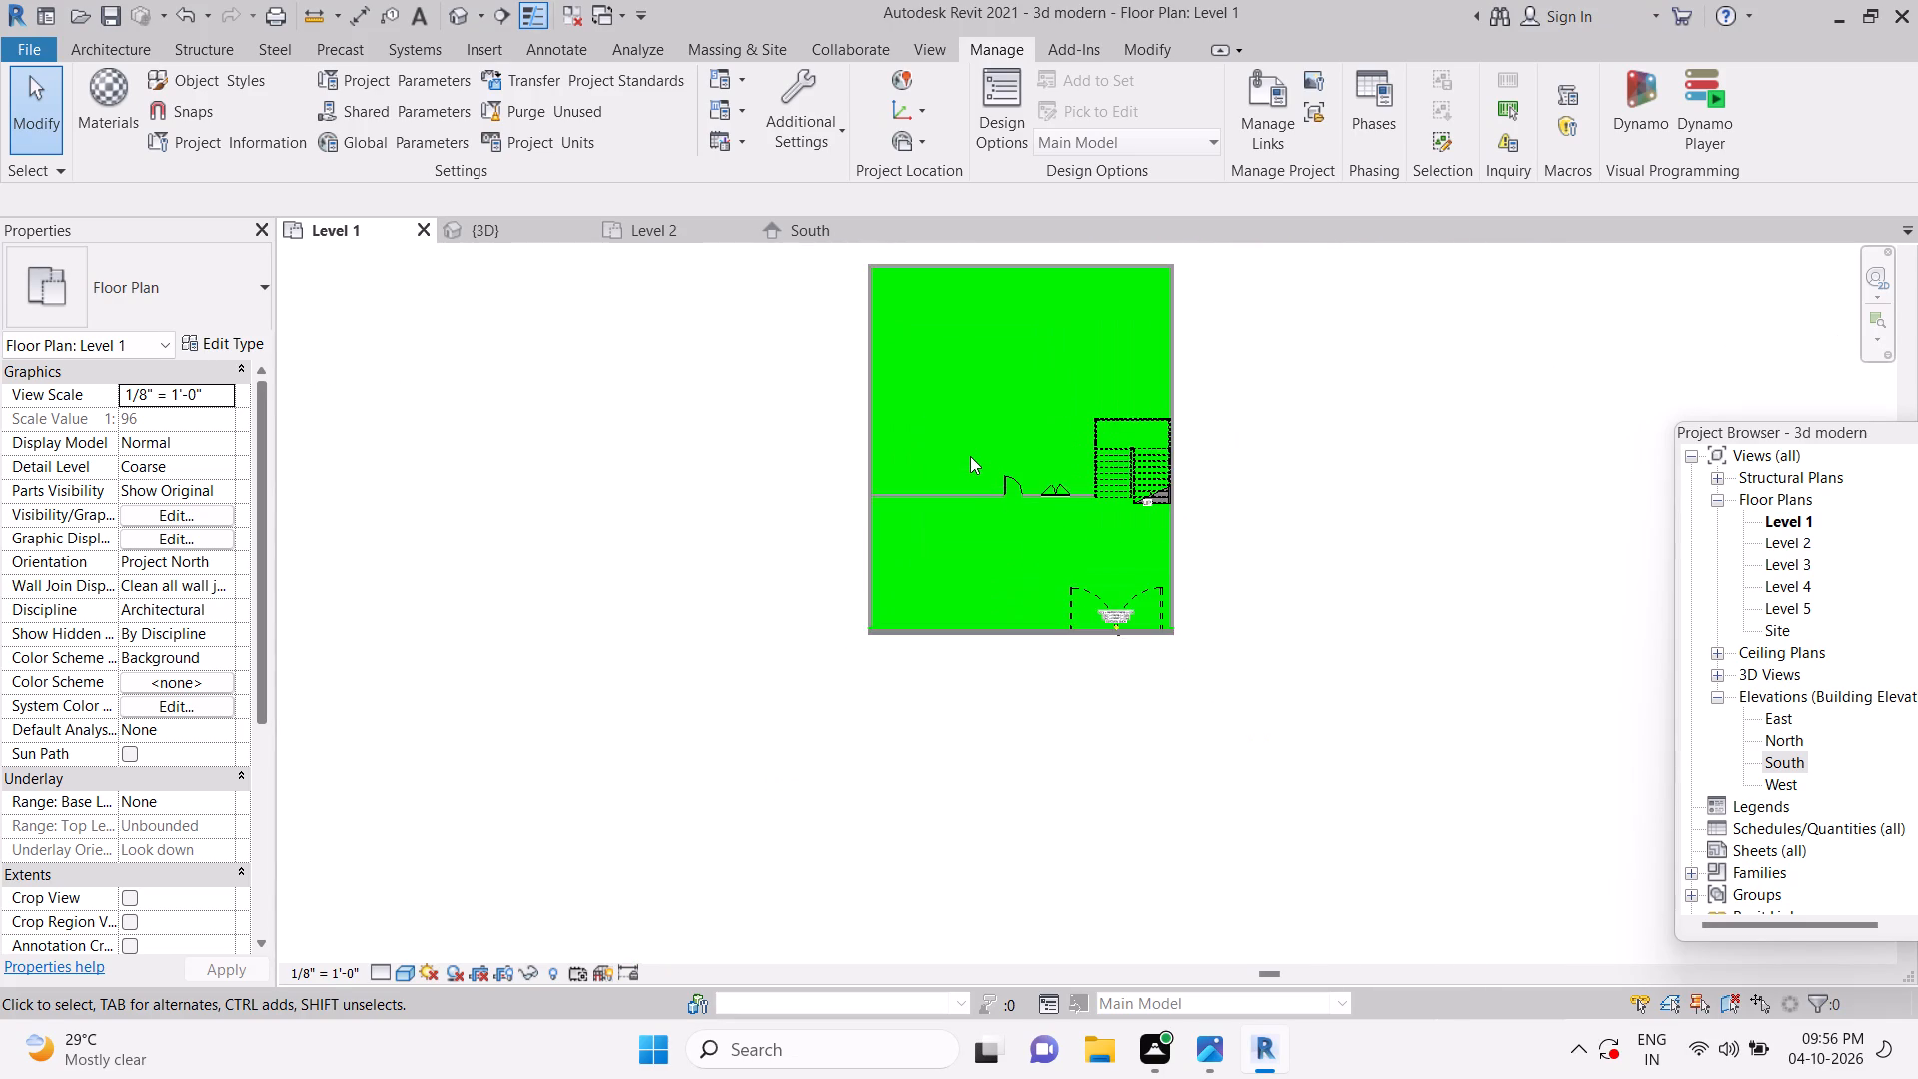
pyautogui.scroll(7, 970, 456)
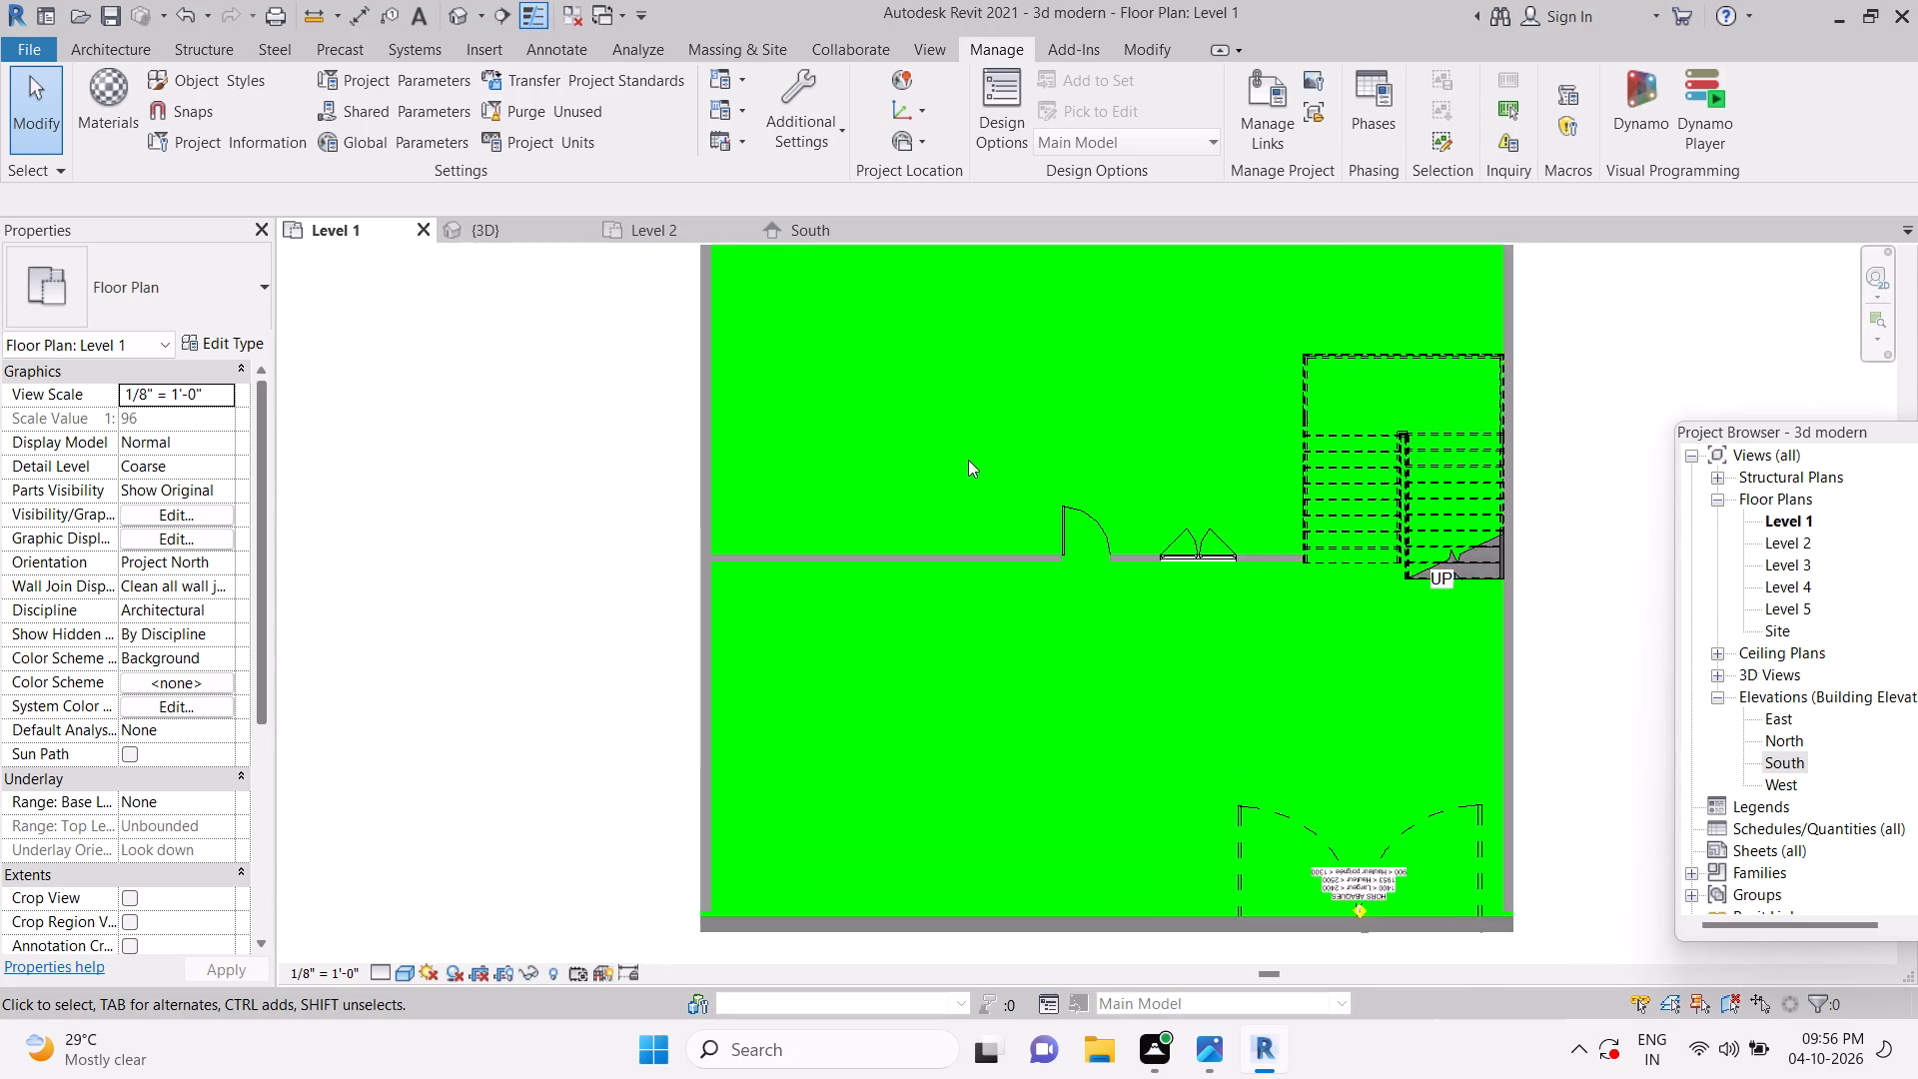
pyautogui.scroll(3, 968, 460)
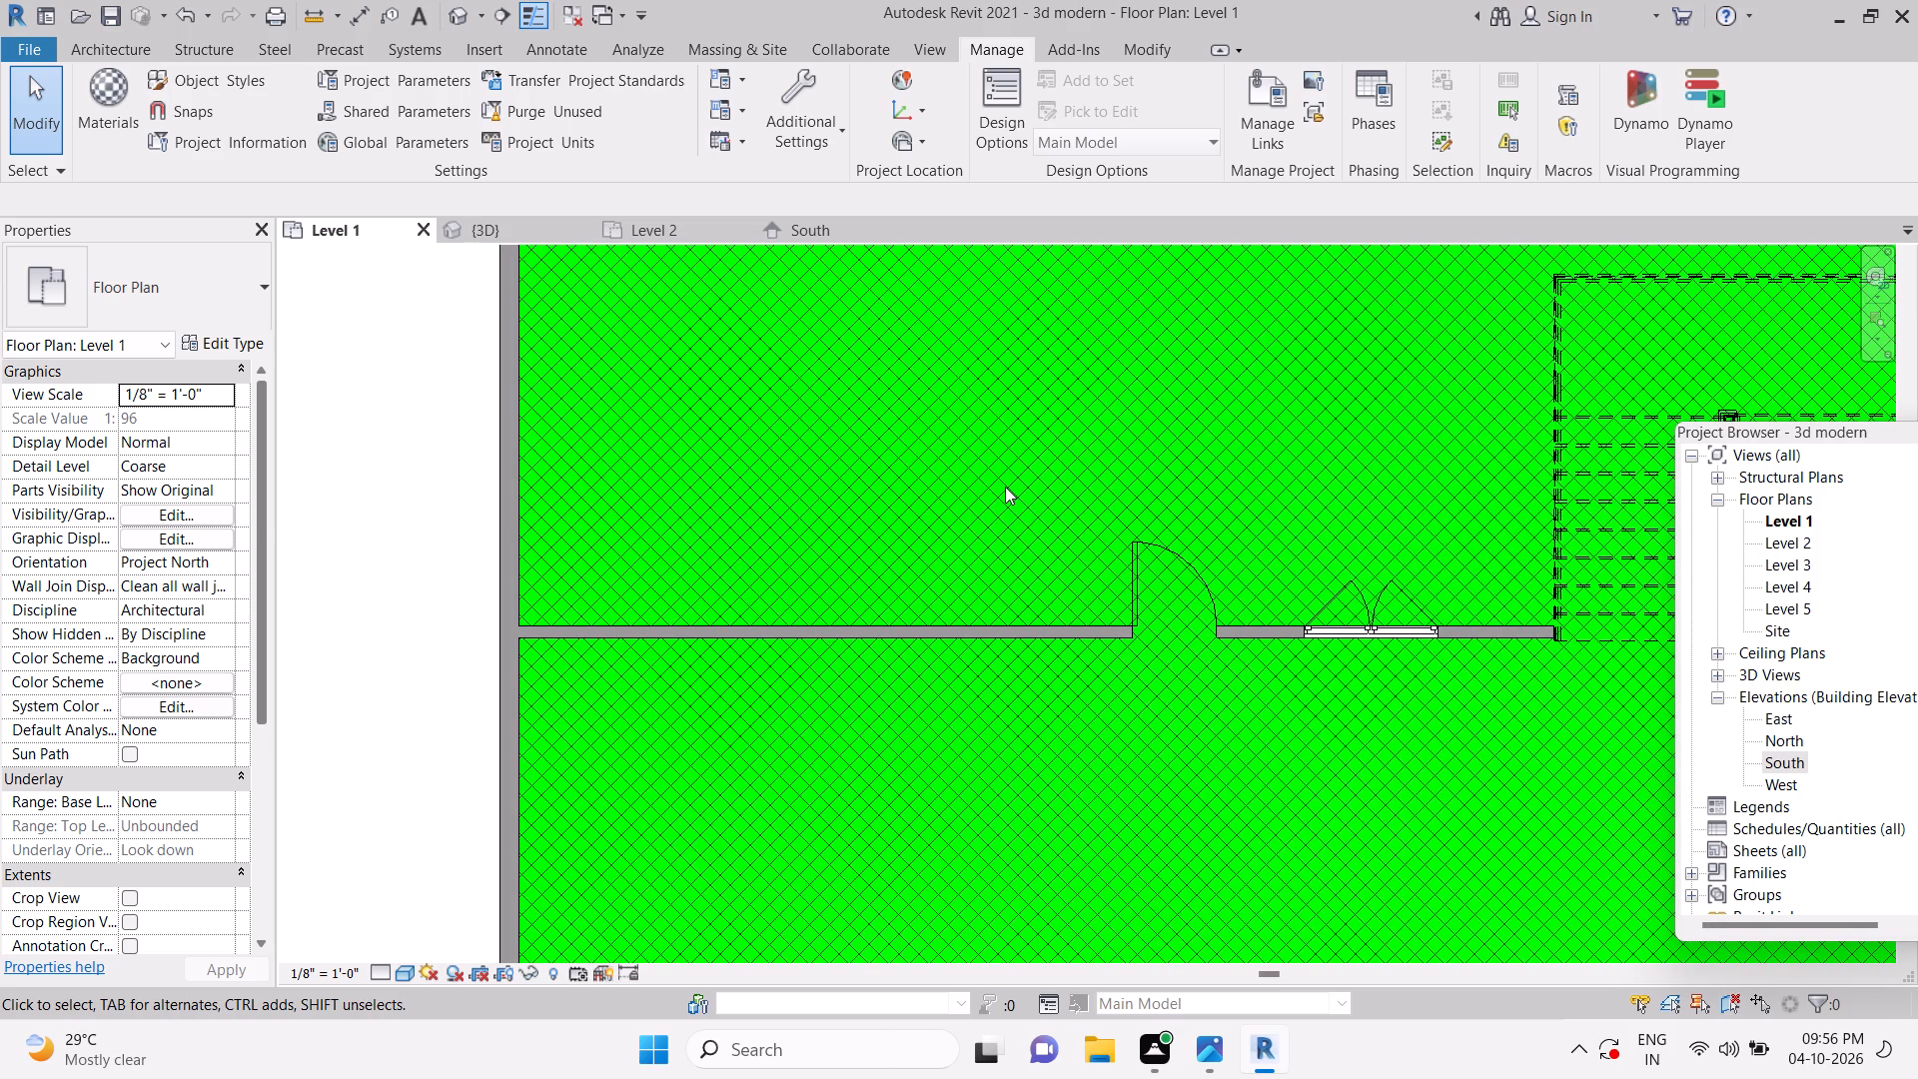
pyautogui.click(1217, 404)
pyautogui.click(878, 516)
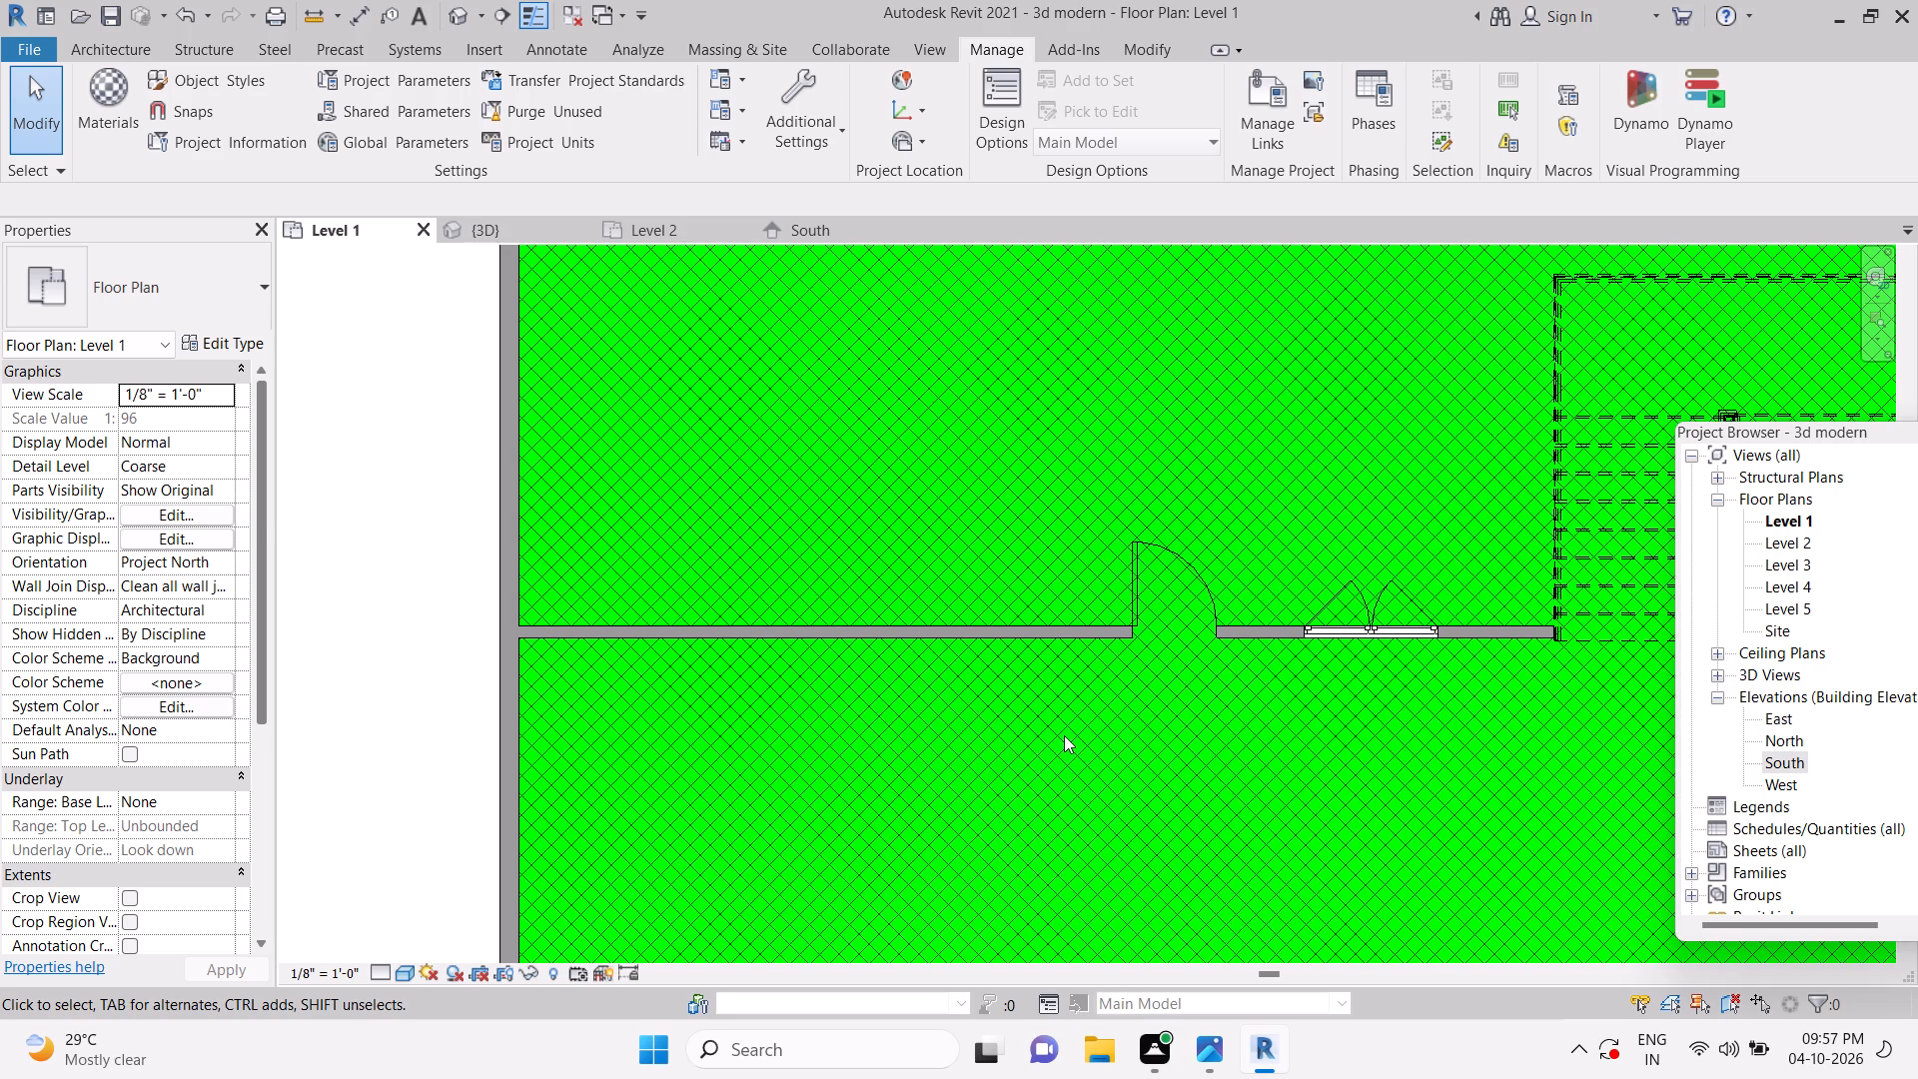
pyautogui.scroll(-5, 1064, 735)
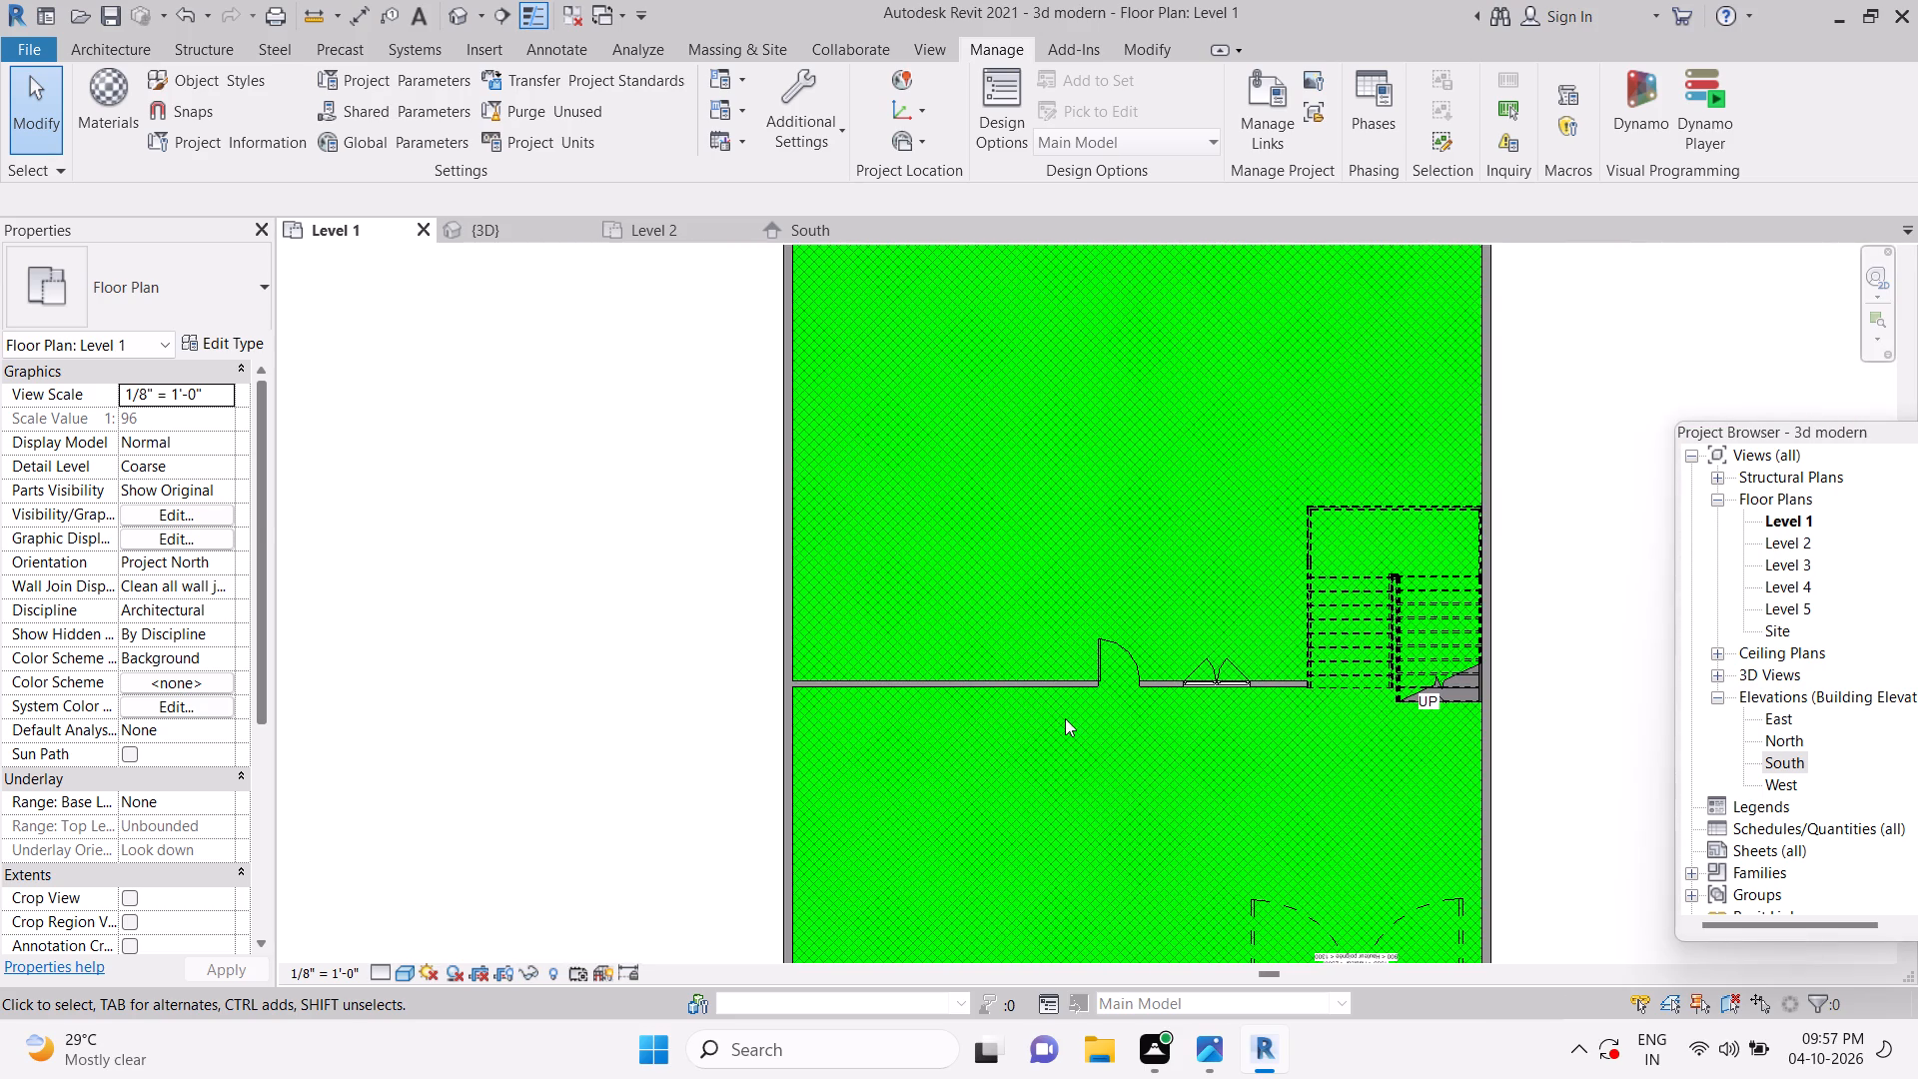
pyautogui.scroll(-4, 1283, 801)
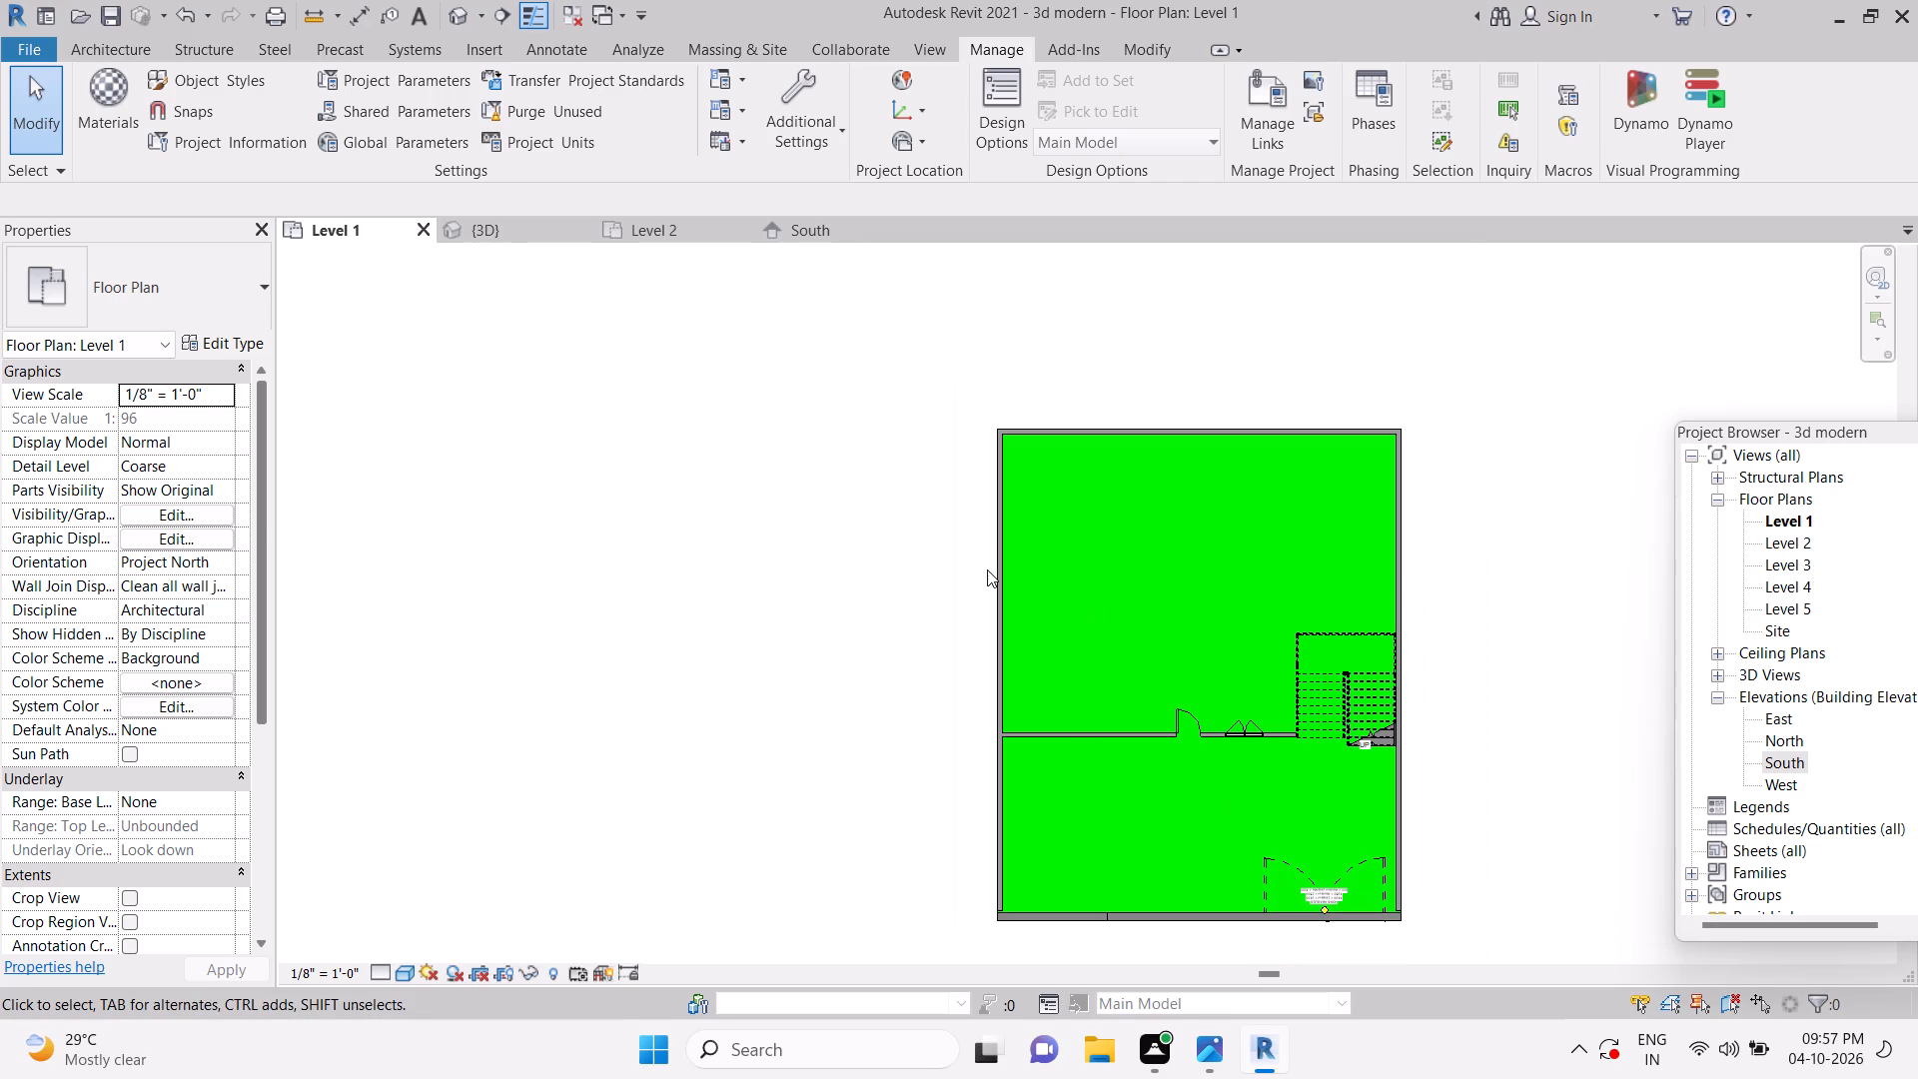
pyautogui.scroll(-1, 1194, 603)
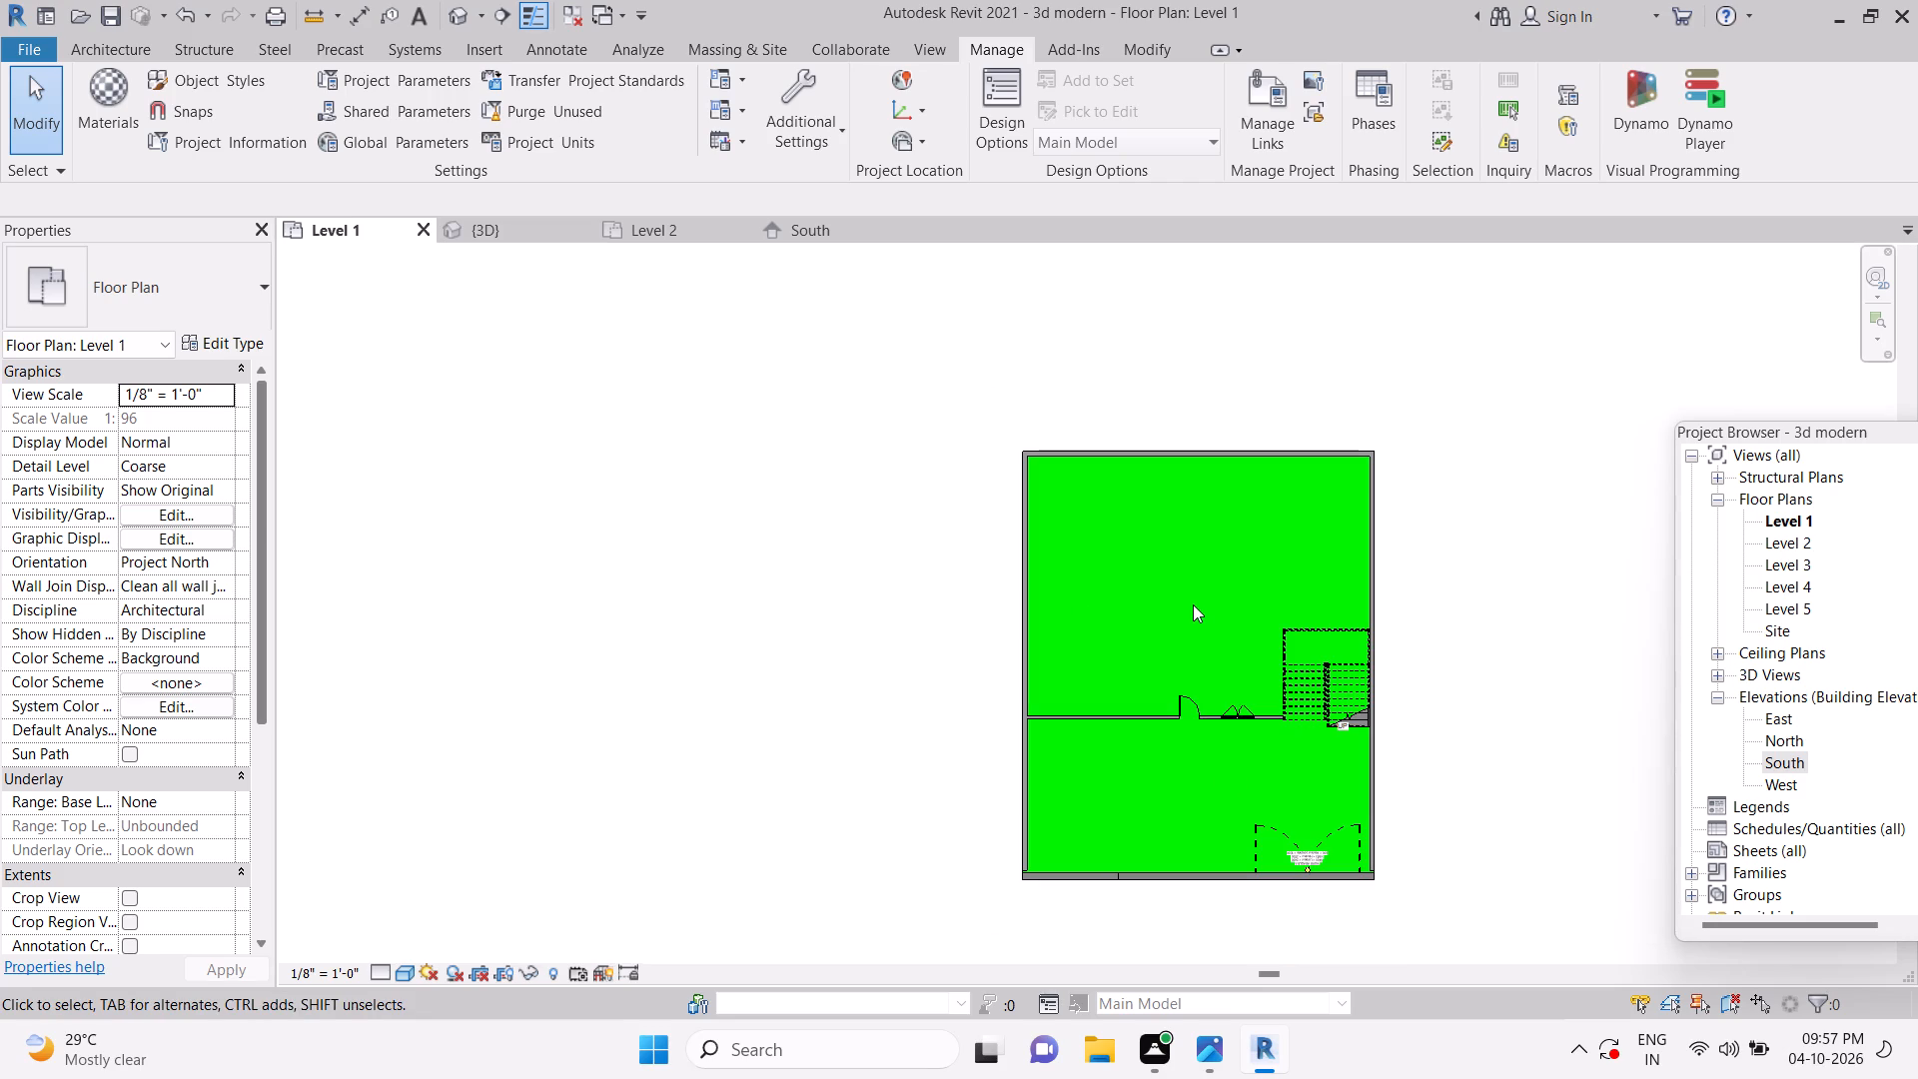
pyautogui.scroll(7, 1192, 605)
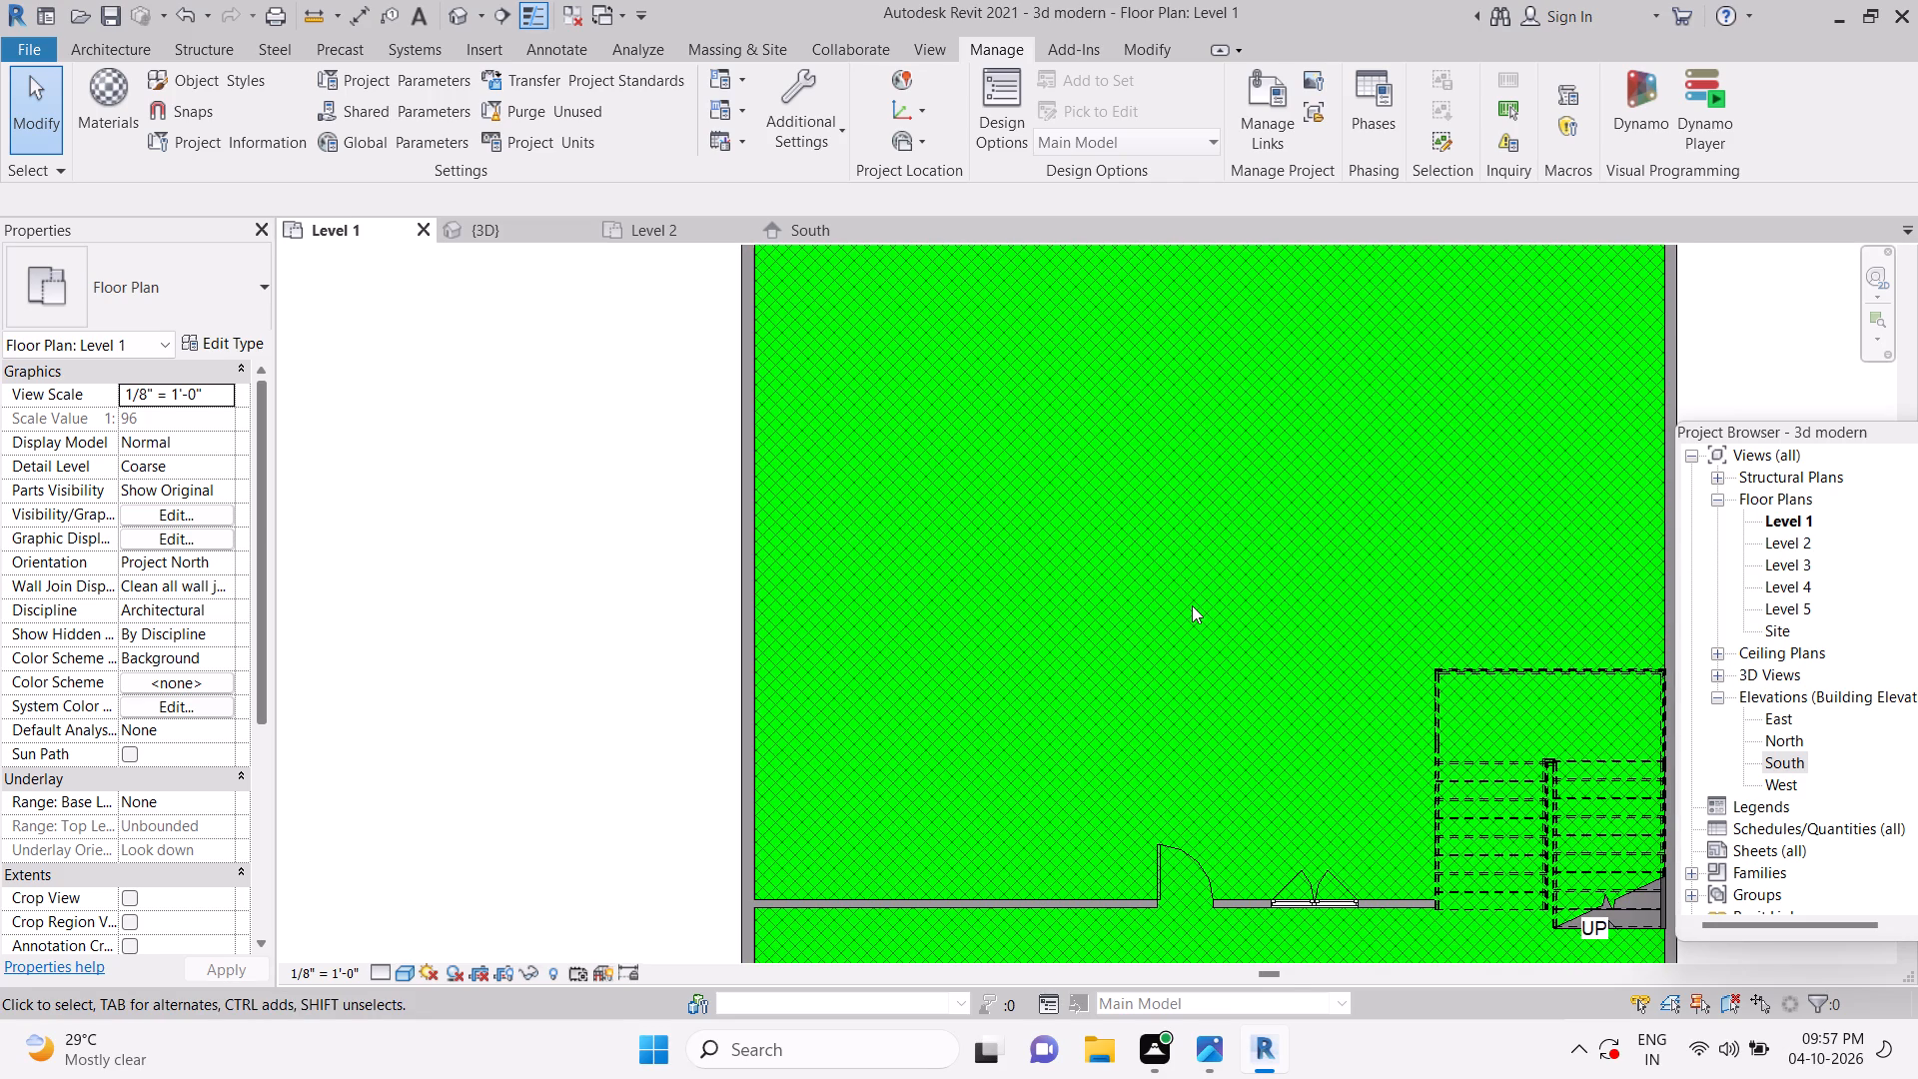
pyautogui.moveTo(1142, 713); pyautogui.dragTo(1150, 717, button='middle')
pyautogui.scroll(2, 1142, 713)
pyautogui.moveTo(1150, 717); pyautogui.dragTo(915, 366, button='middle')
pyautogui.scroll(1, 903, 480)
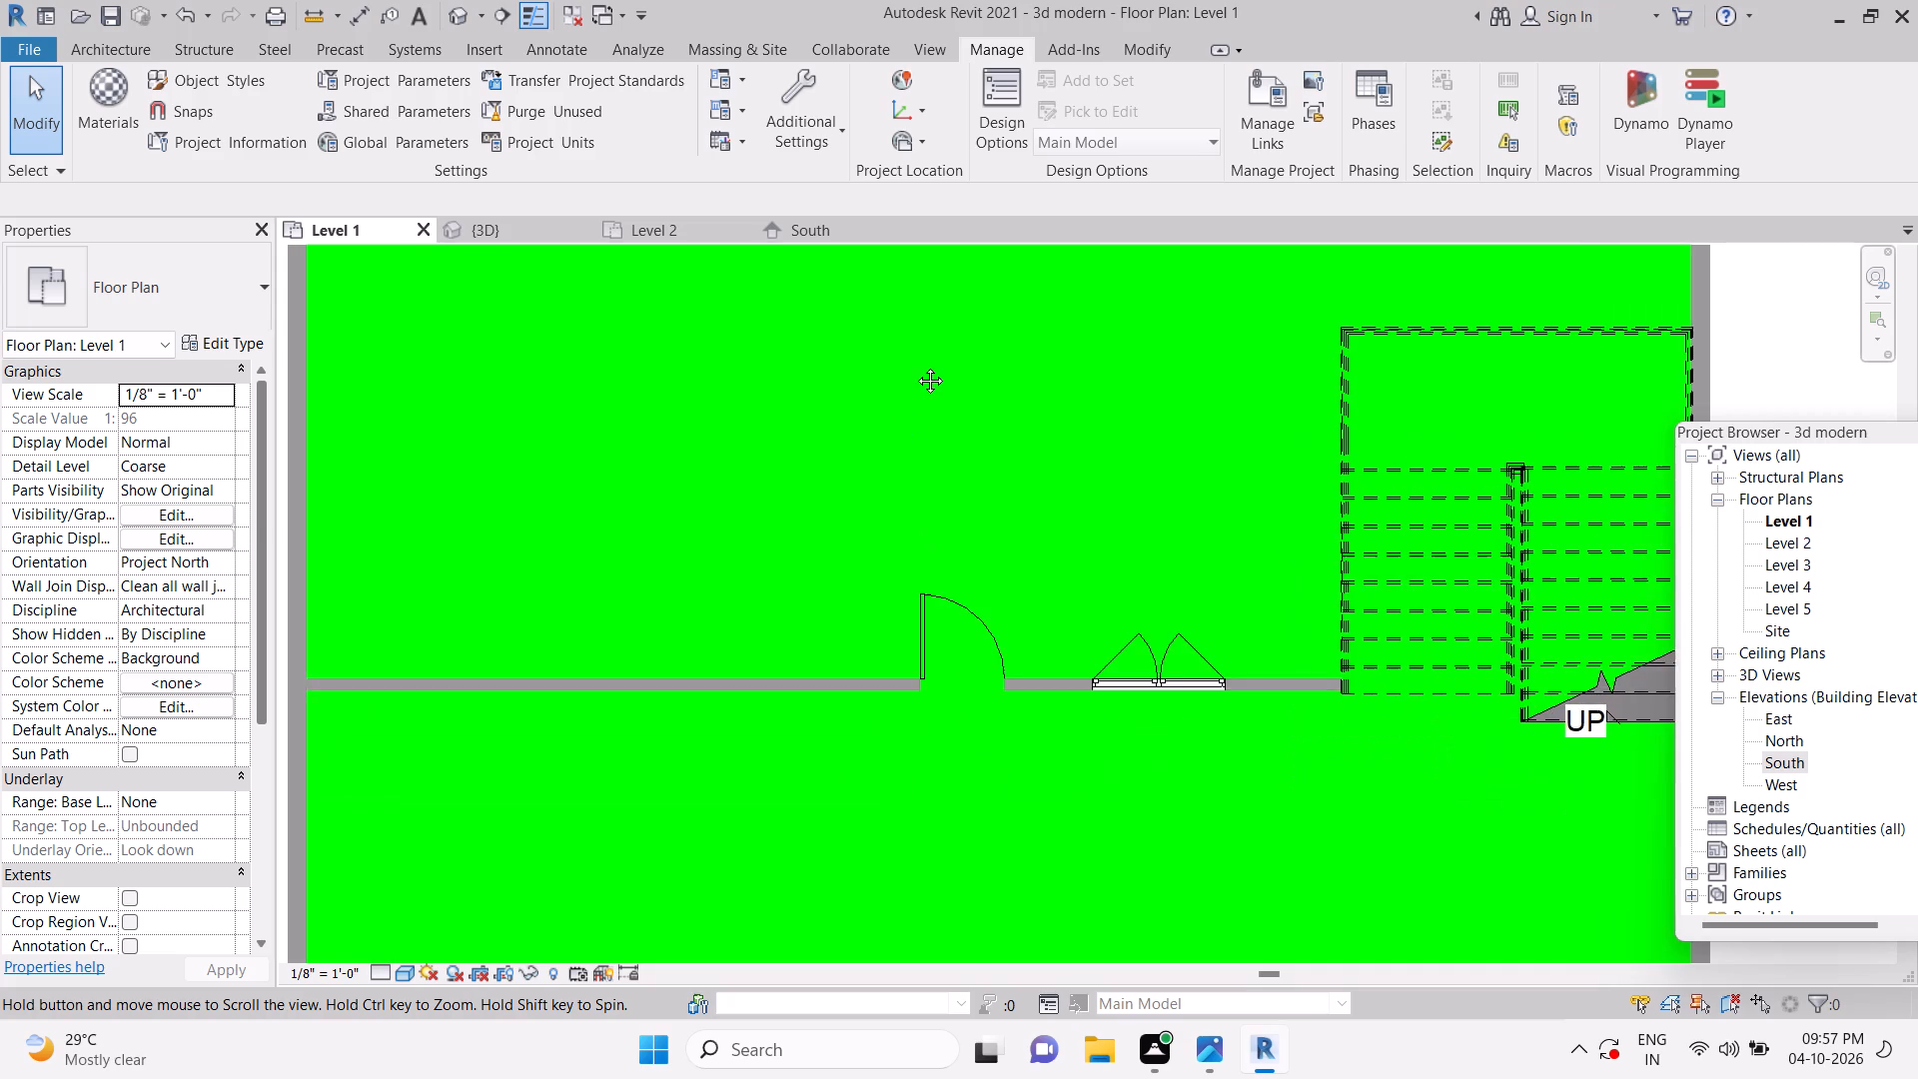
pyautogui.moveTo(915, 366); pyautogui.dragTo(1082, 798, button='middle')
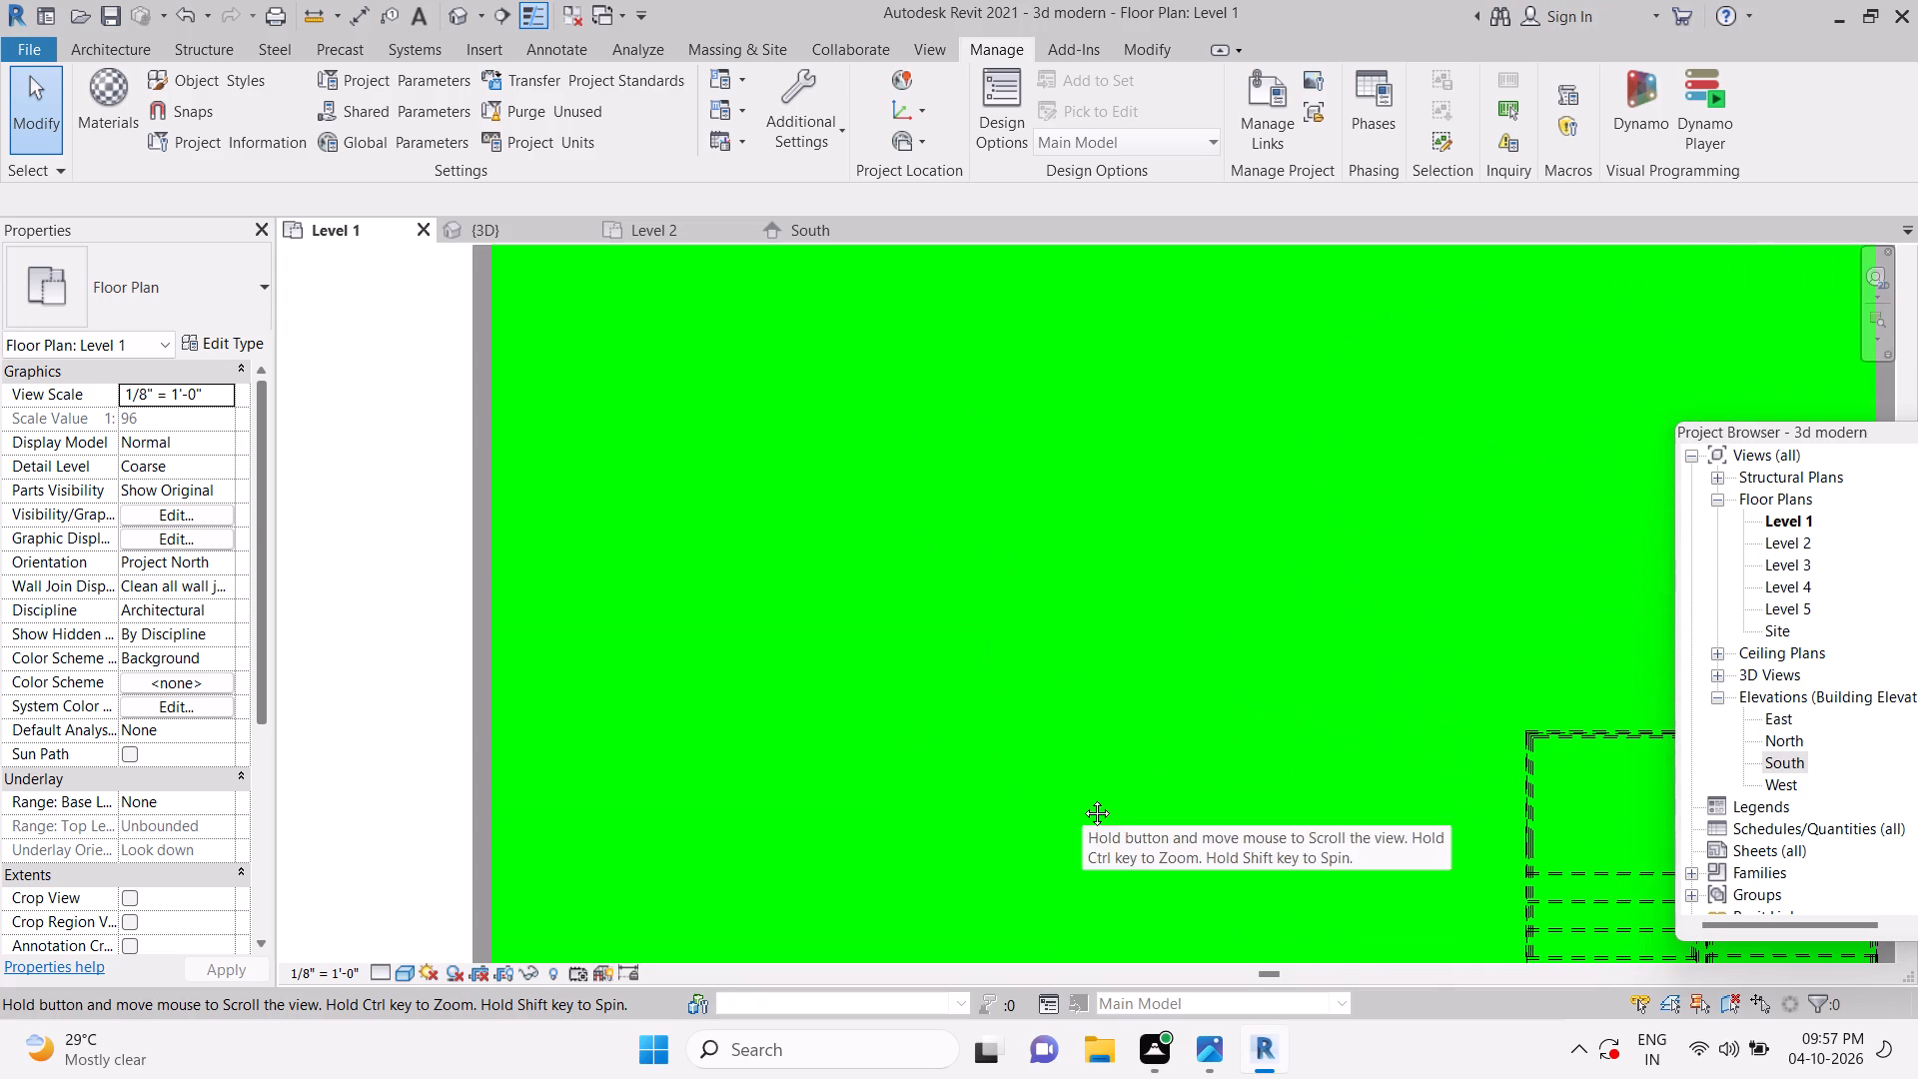
pyautogui.moveTo(1082, 798); pyautogui.dragTo(1079, 791, button='middle')
pyautogui.moveTo(1064, 752); pyautogui.dragTo(966, 277, button='middle')
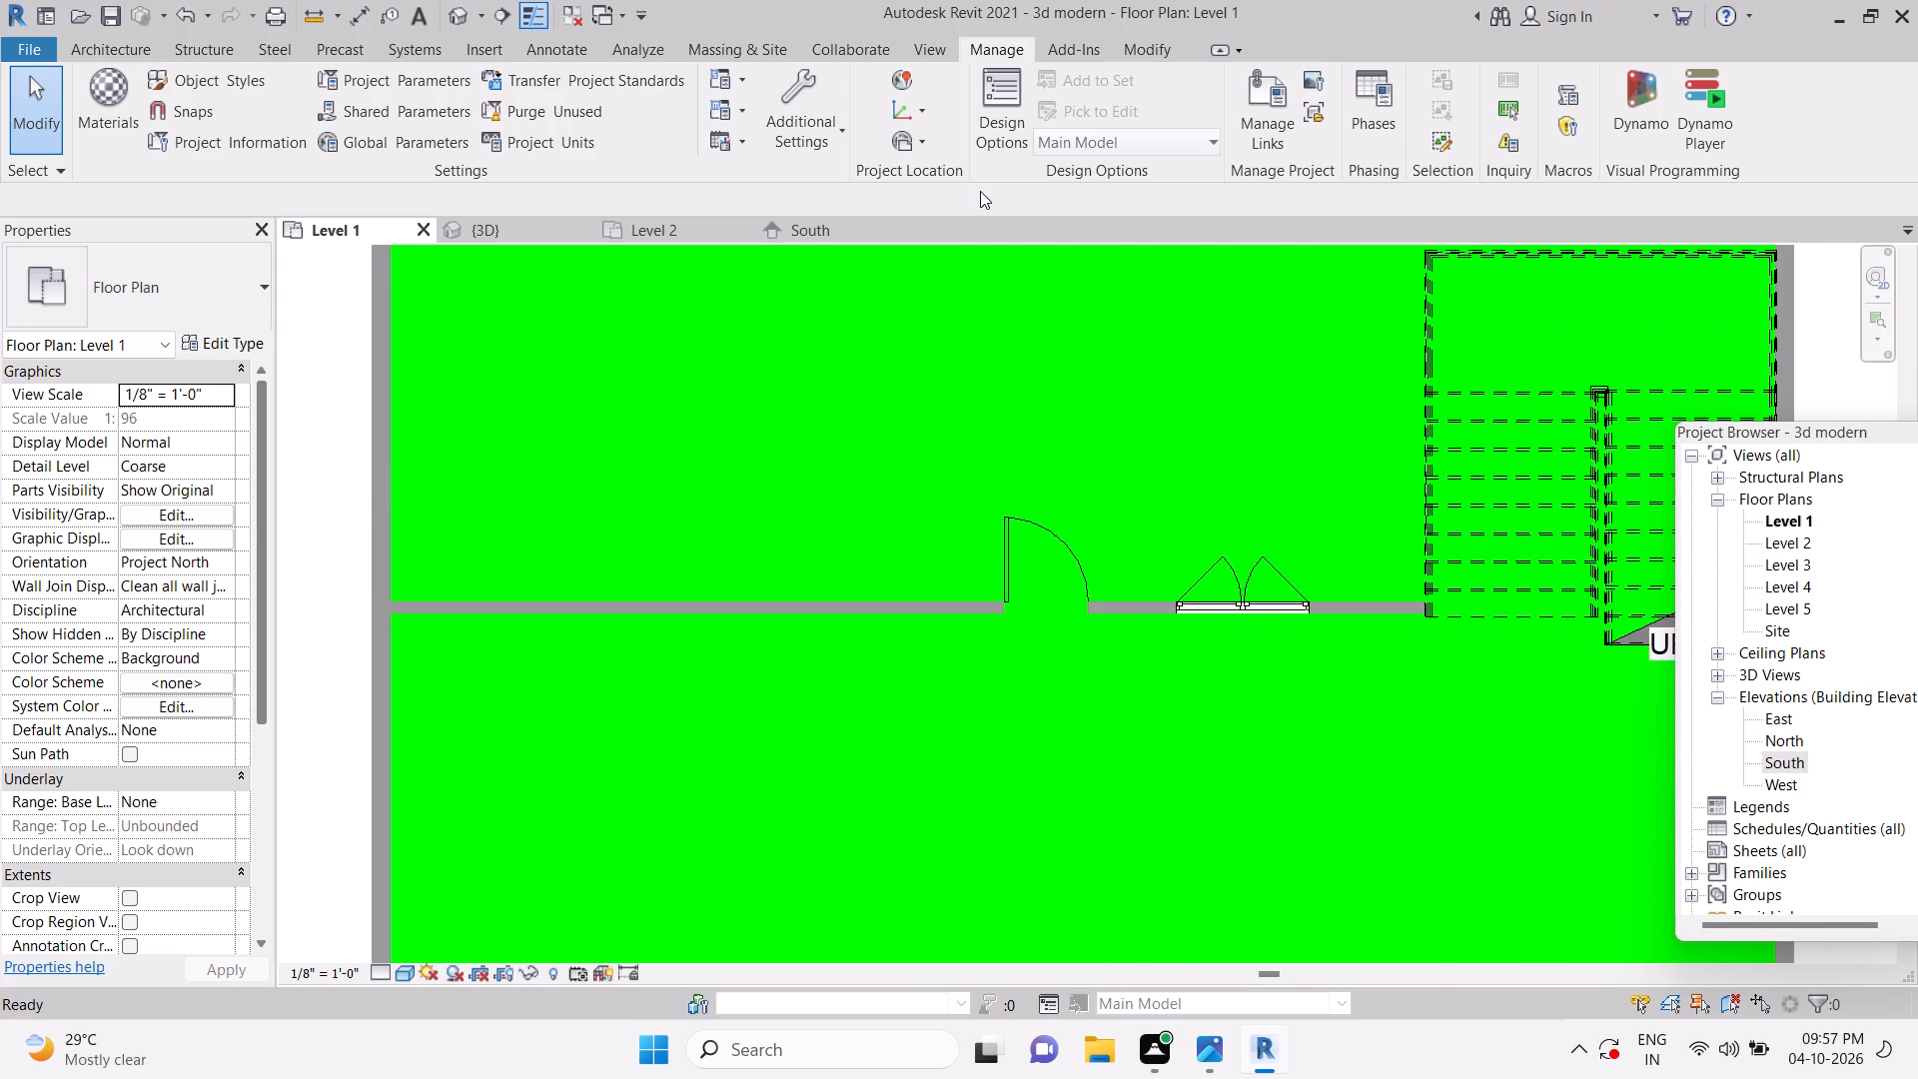
pyautogui.scroll(-1, 1048, 574)
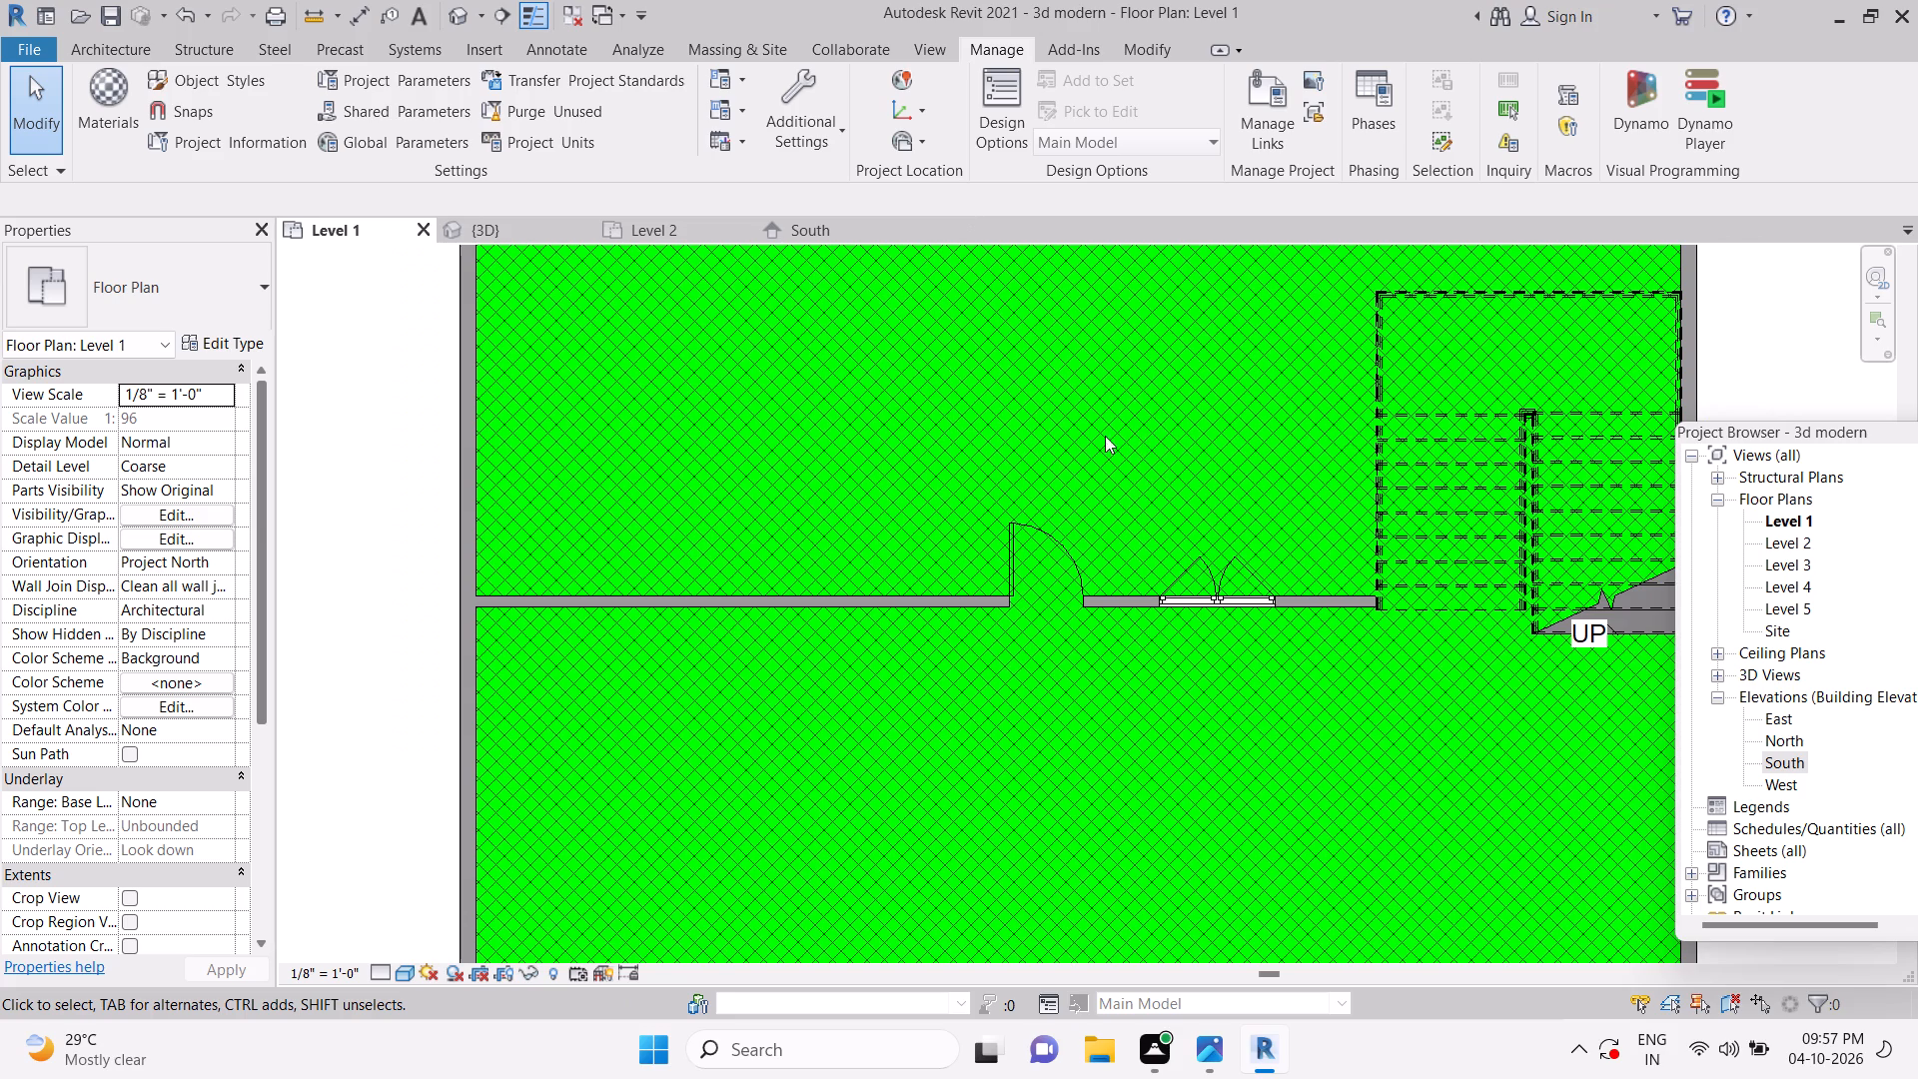
pyautogui.moveTo(845, 448); pyautogui.dragTo(853, 536, button='middle')
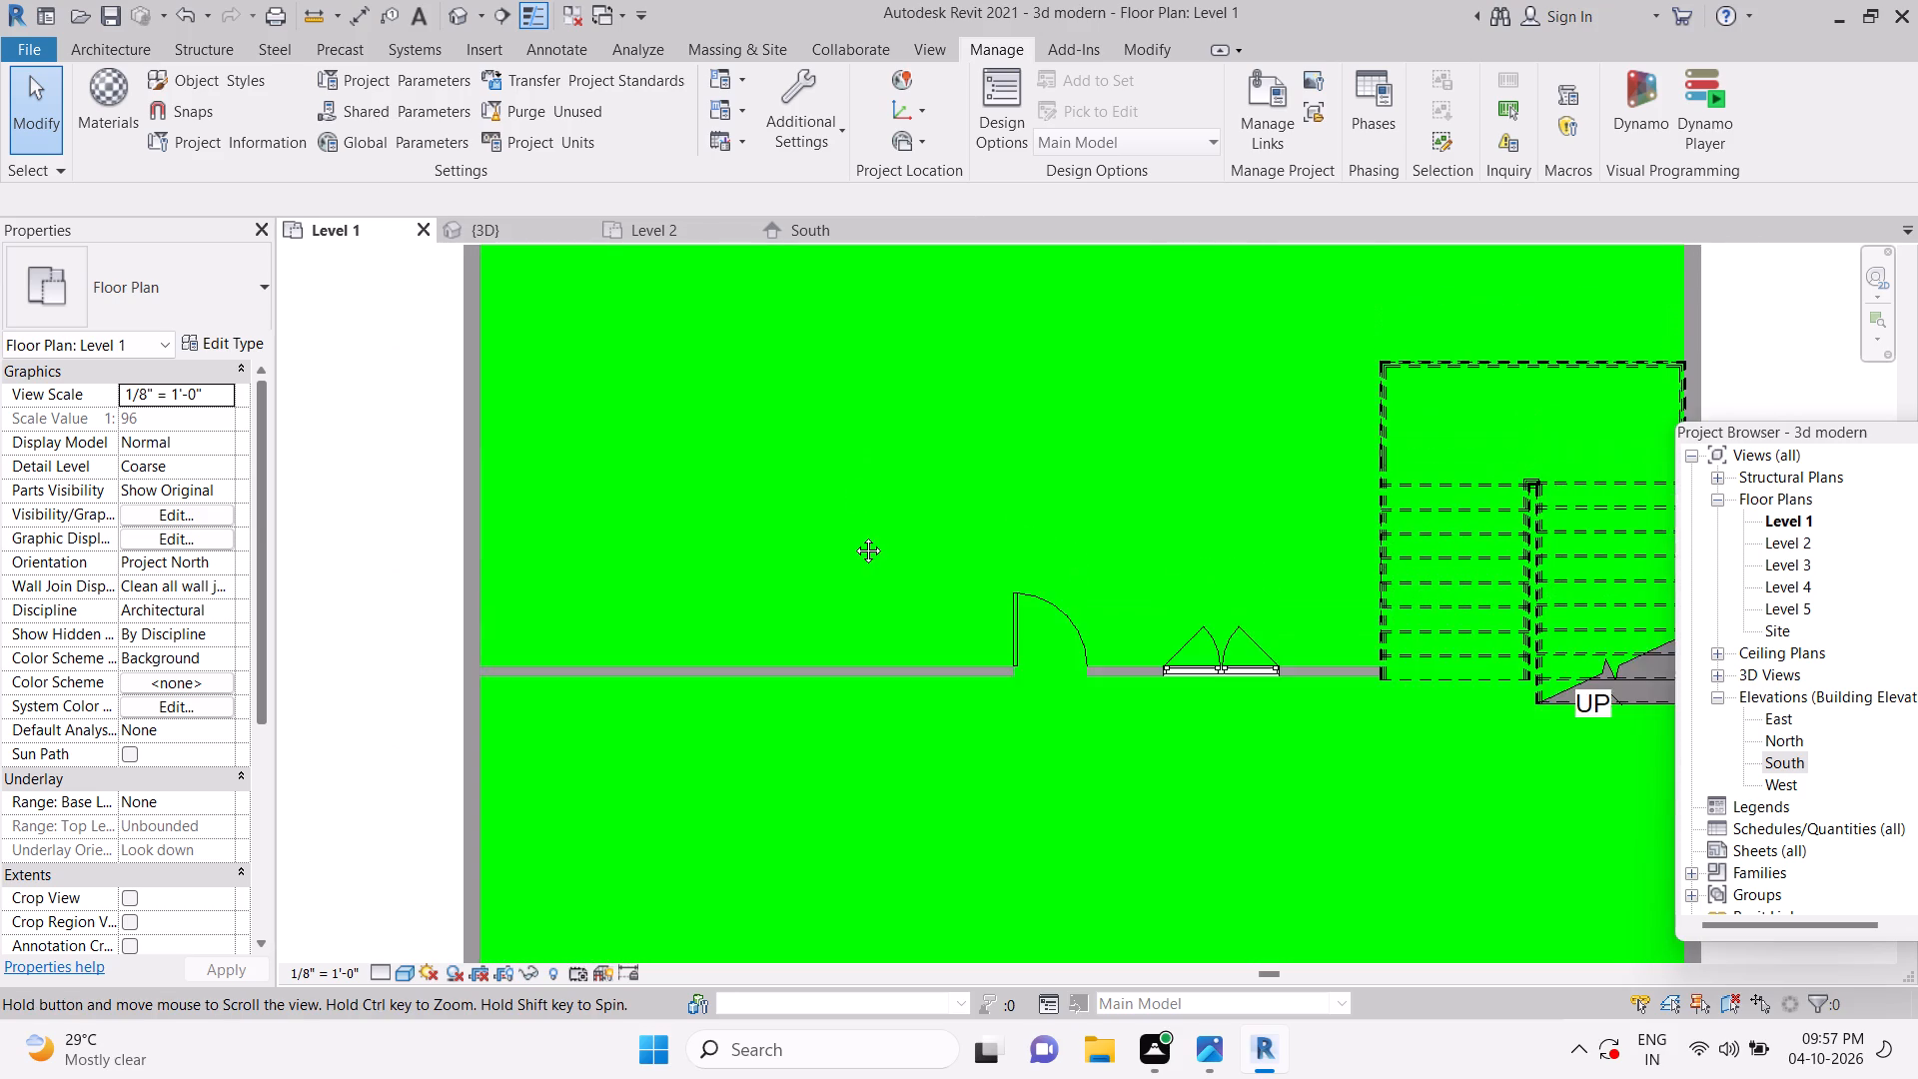
pyautogui.moveTo(853, 536); pyautogui.dragTo(864, 626, button='middle')
pyautogui.scroll(-1, 925, 766)
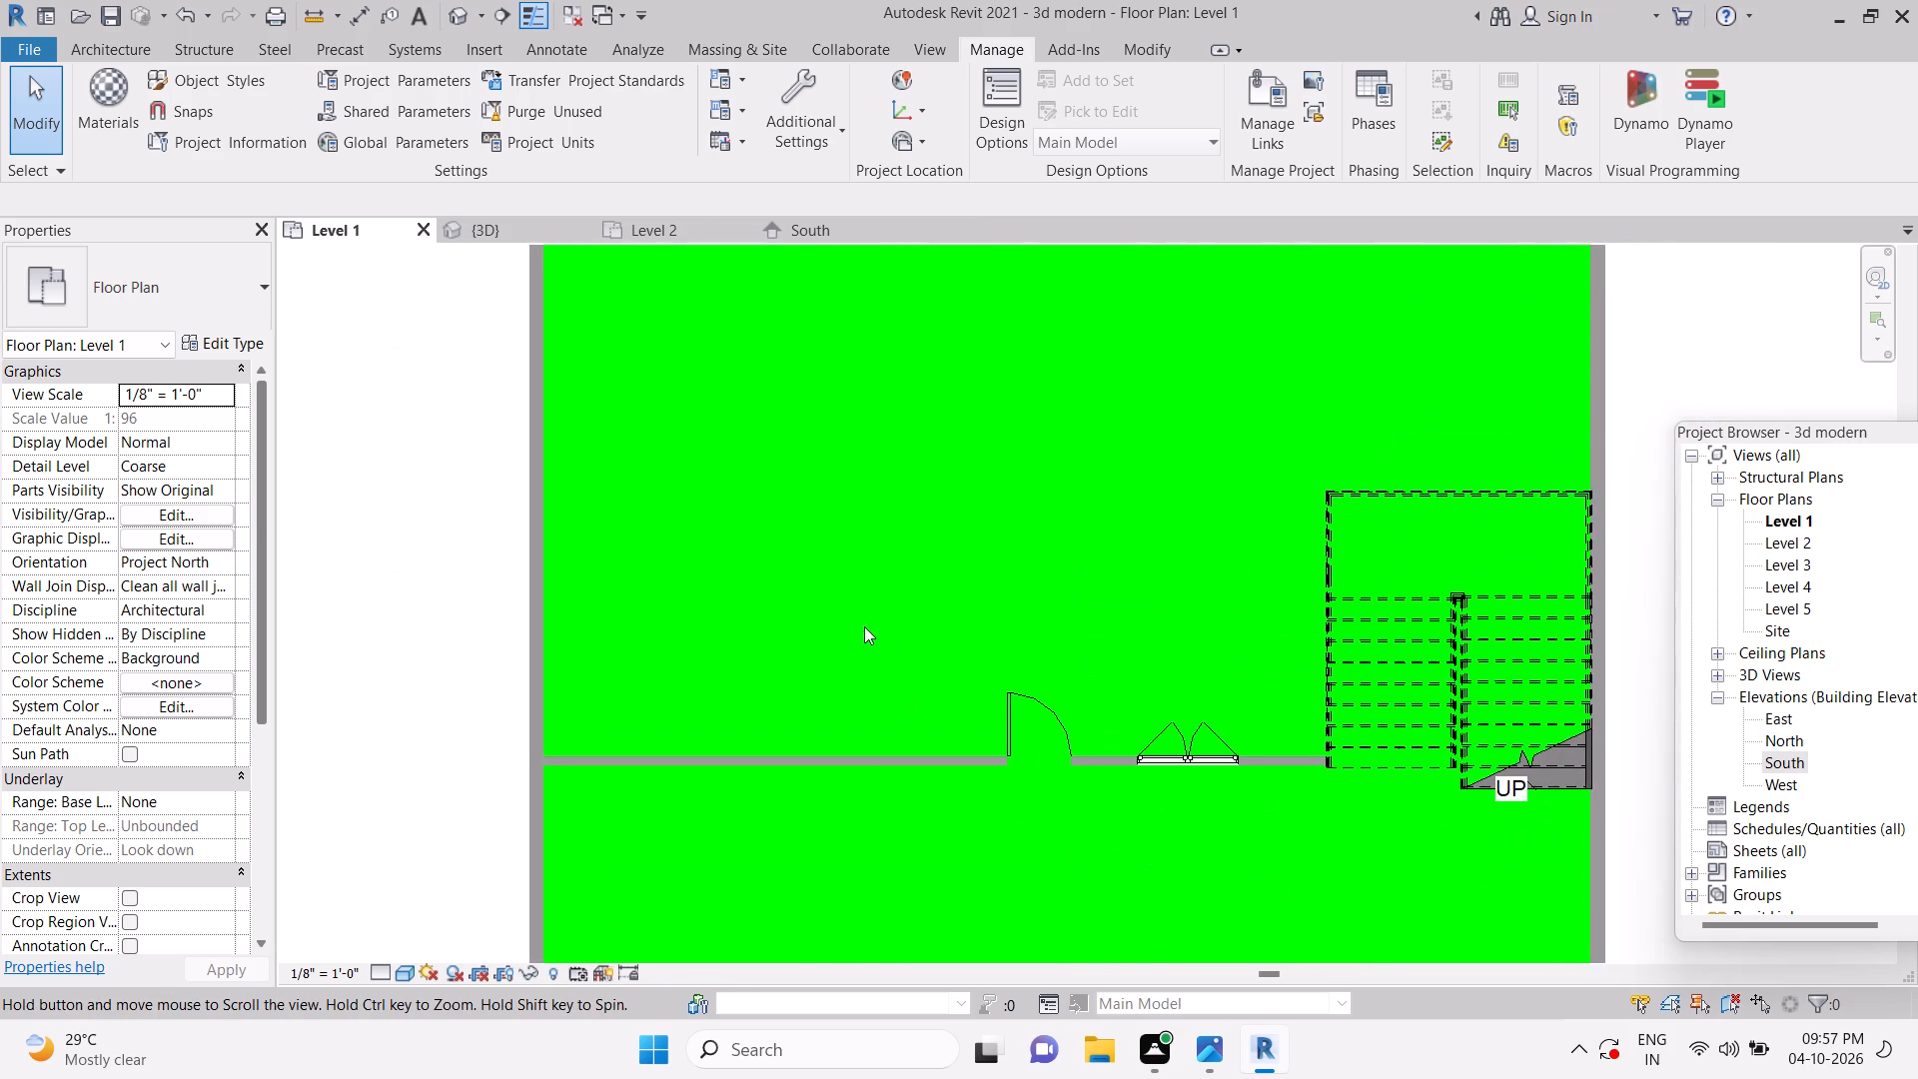
pyautogui.scroll(-7, 983, 541)
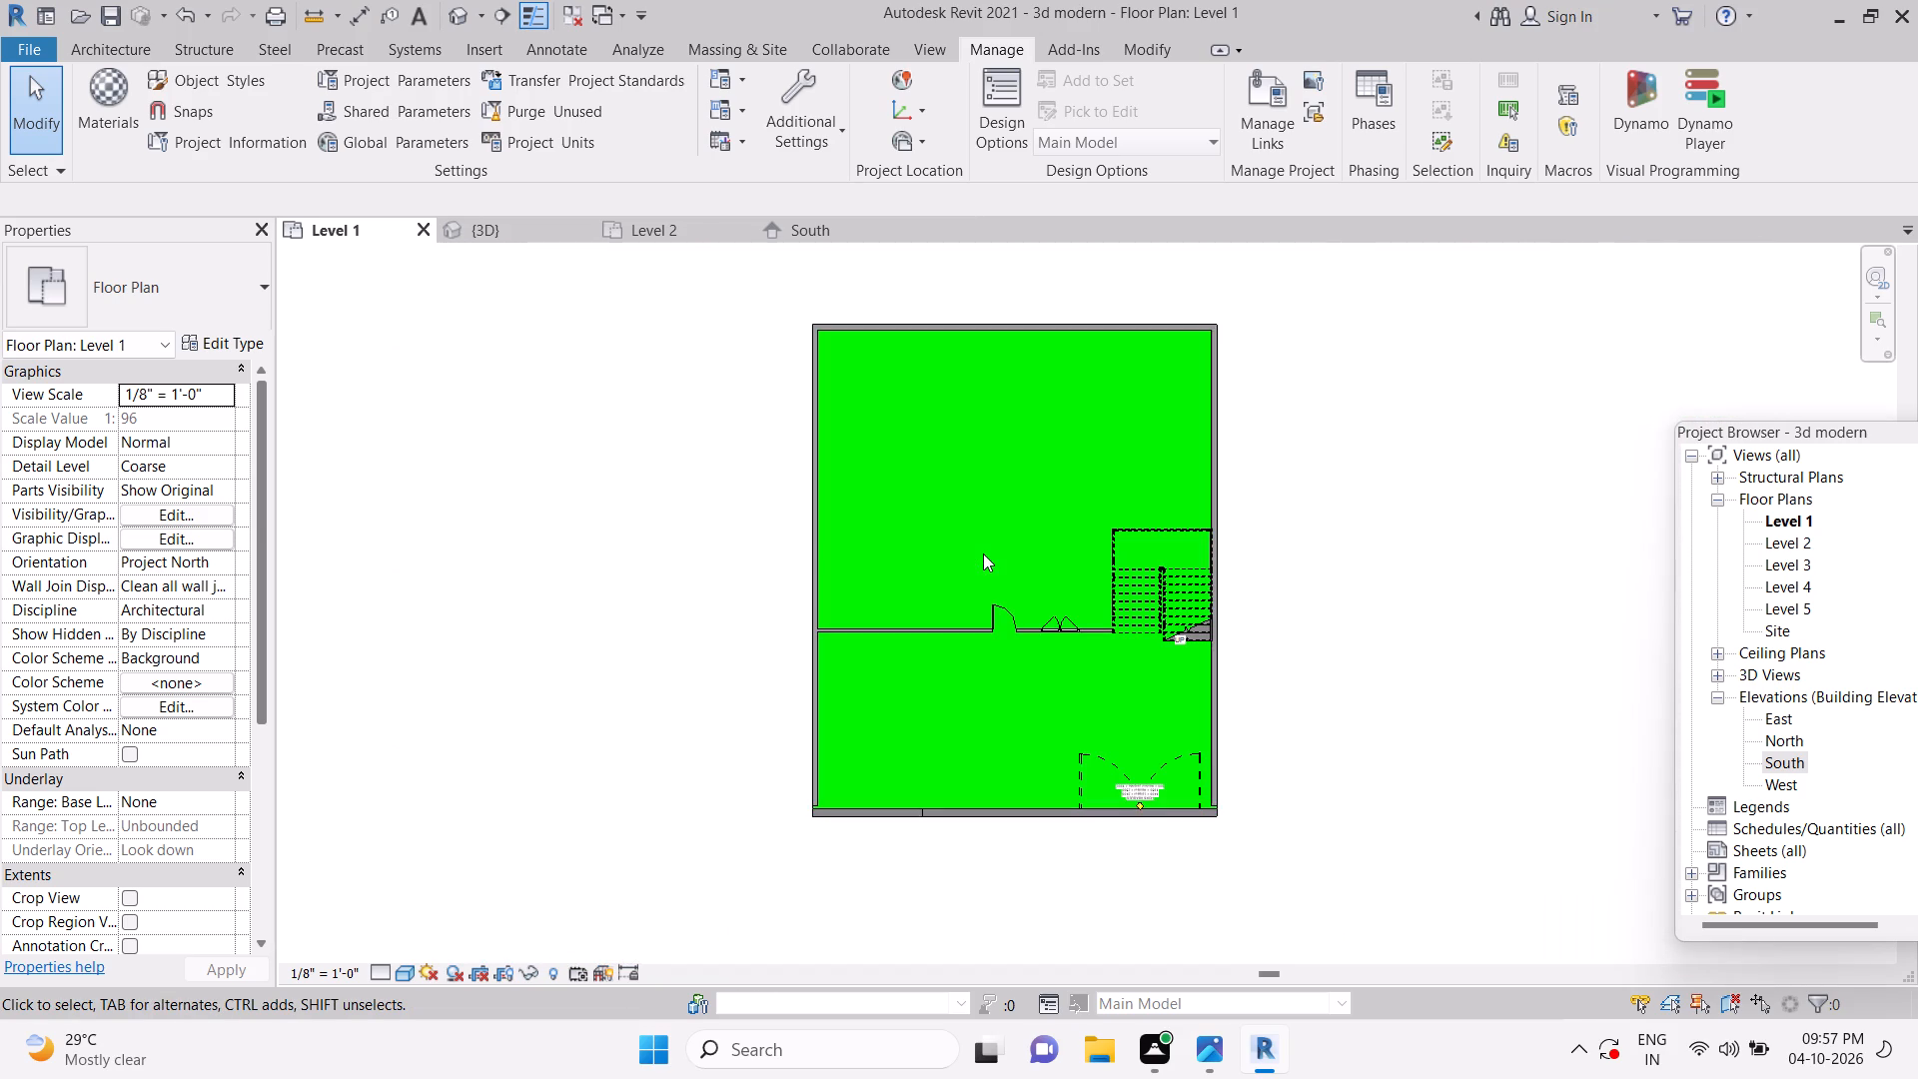
pyautogui.scroll(5, 983, 553)
pyautogui.scroll(-2, 978, 552)
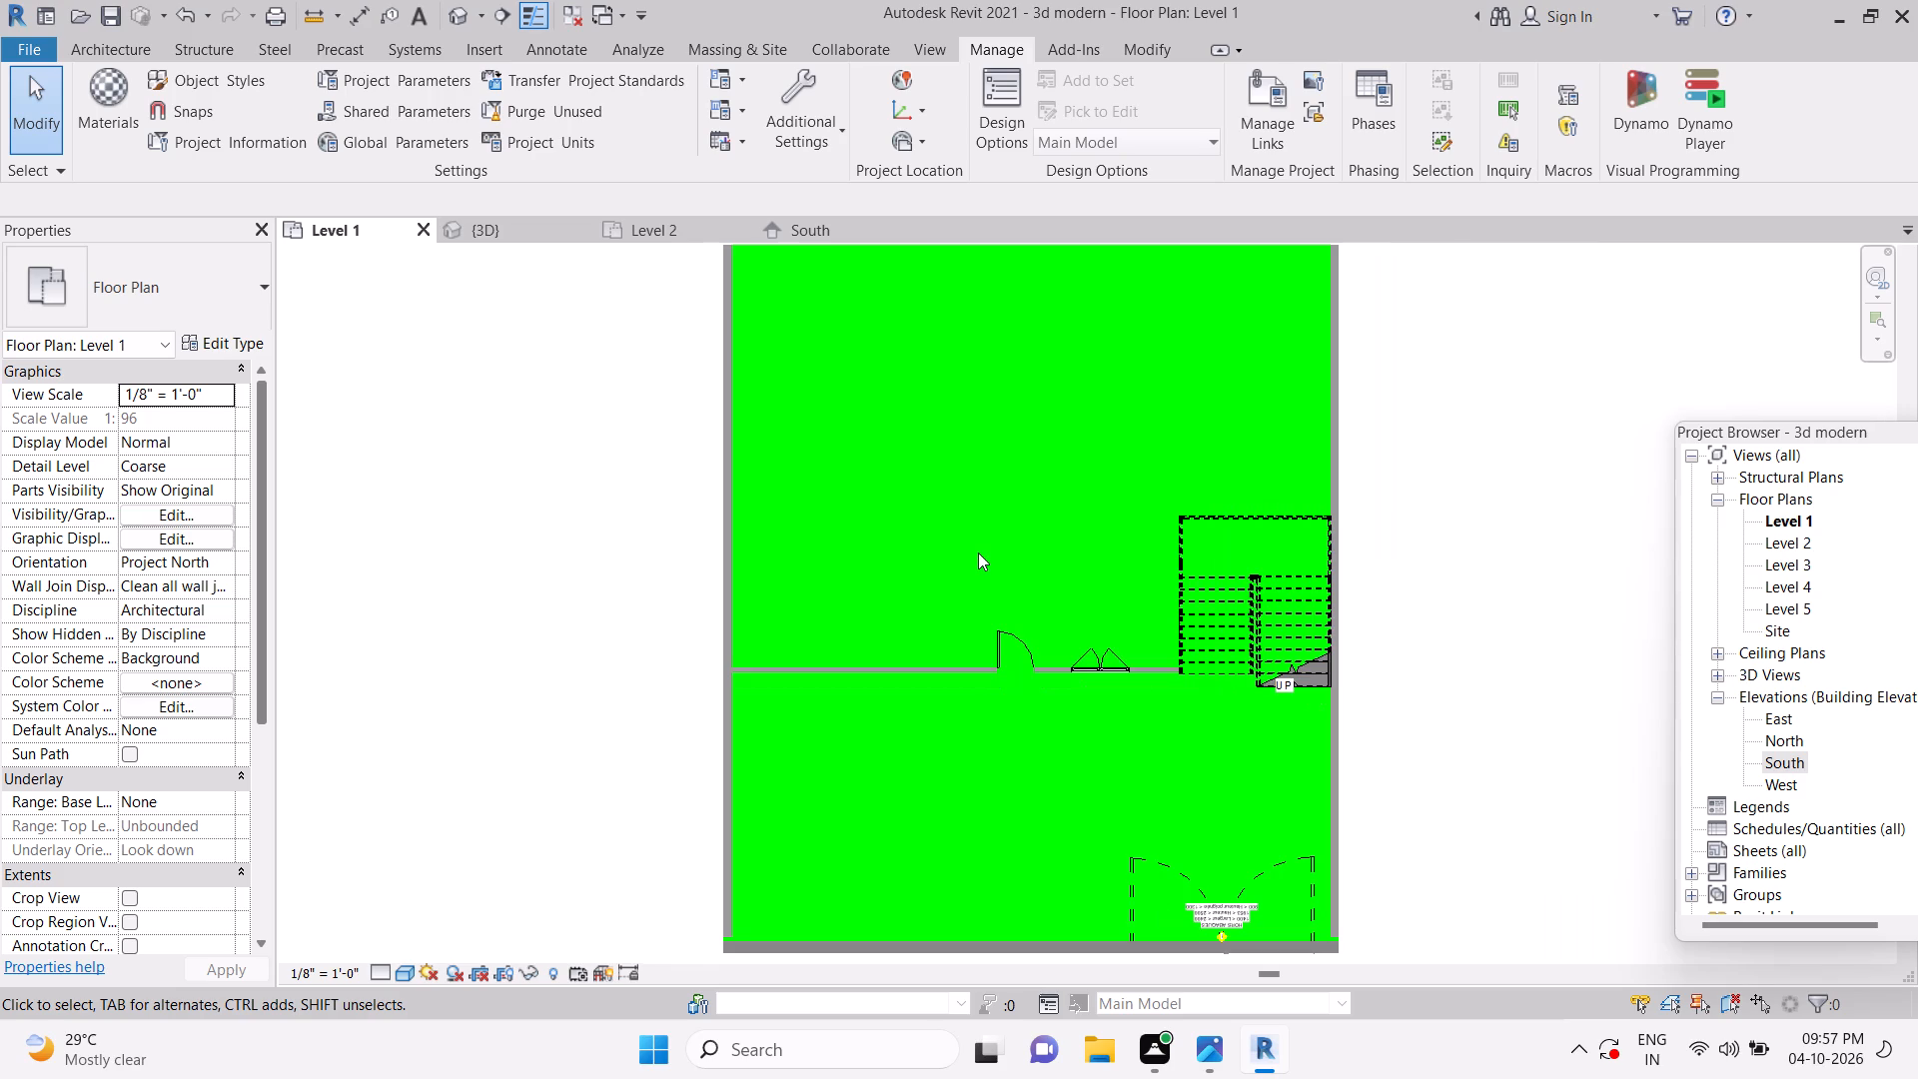
pyautogui.scroll(-2, 978, 552)
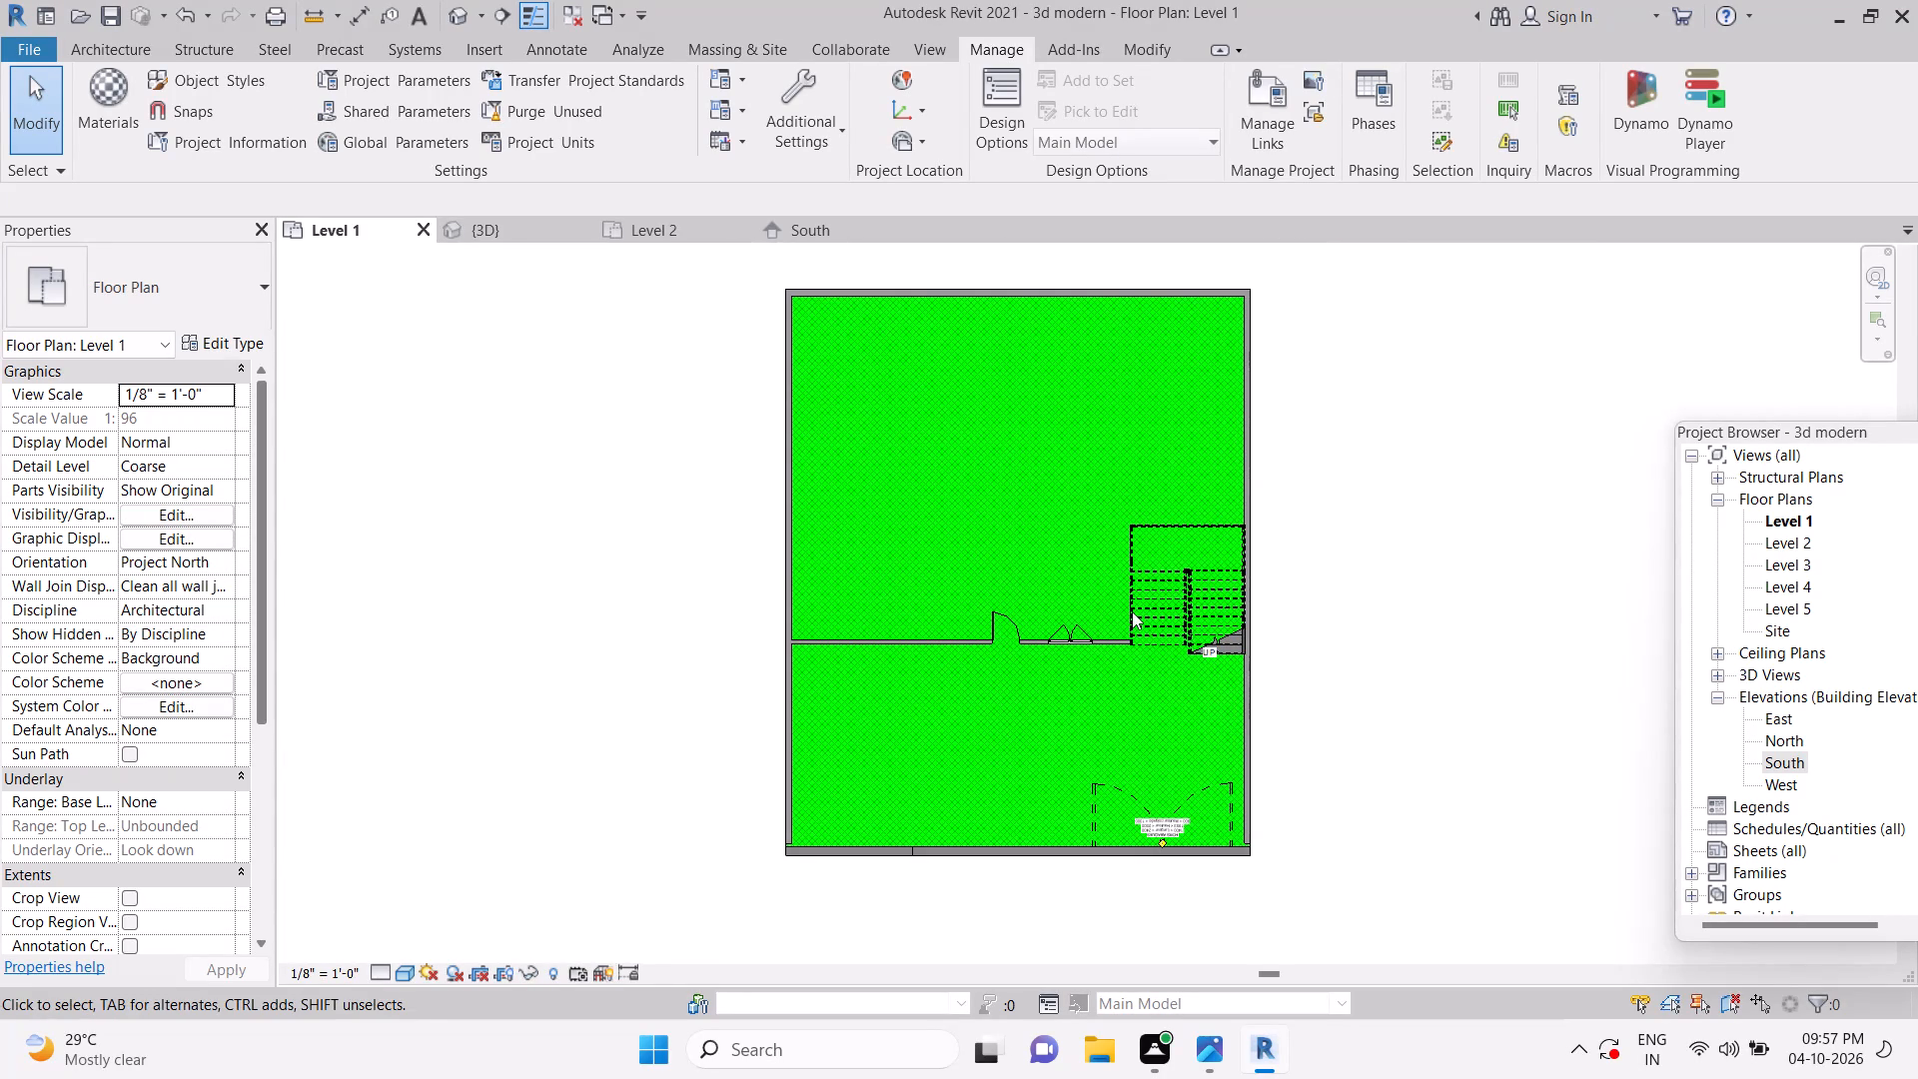
# Review the Level 1 floor plan as a whole and around the interior cross wall's openings and staircase, and dismiss the pop-up card.
pyautogui.click(1372, 668)
pyautogui.scroll(4, 945, 566)
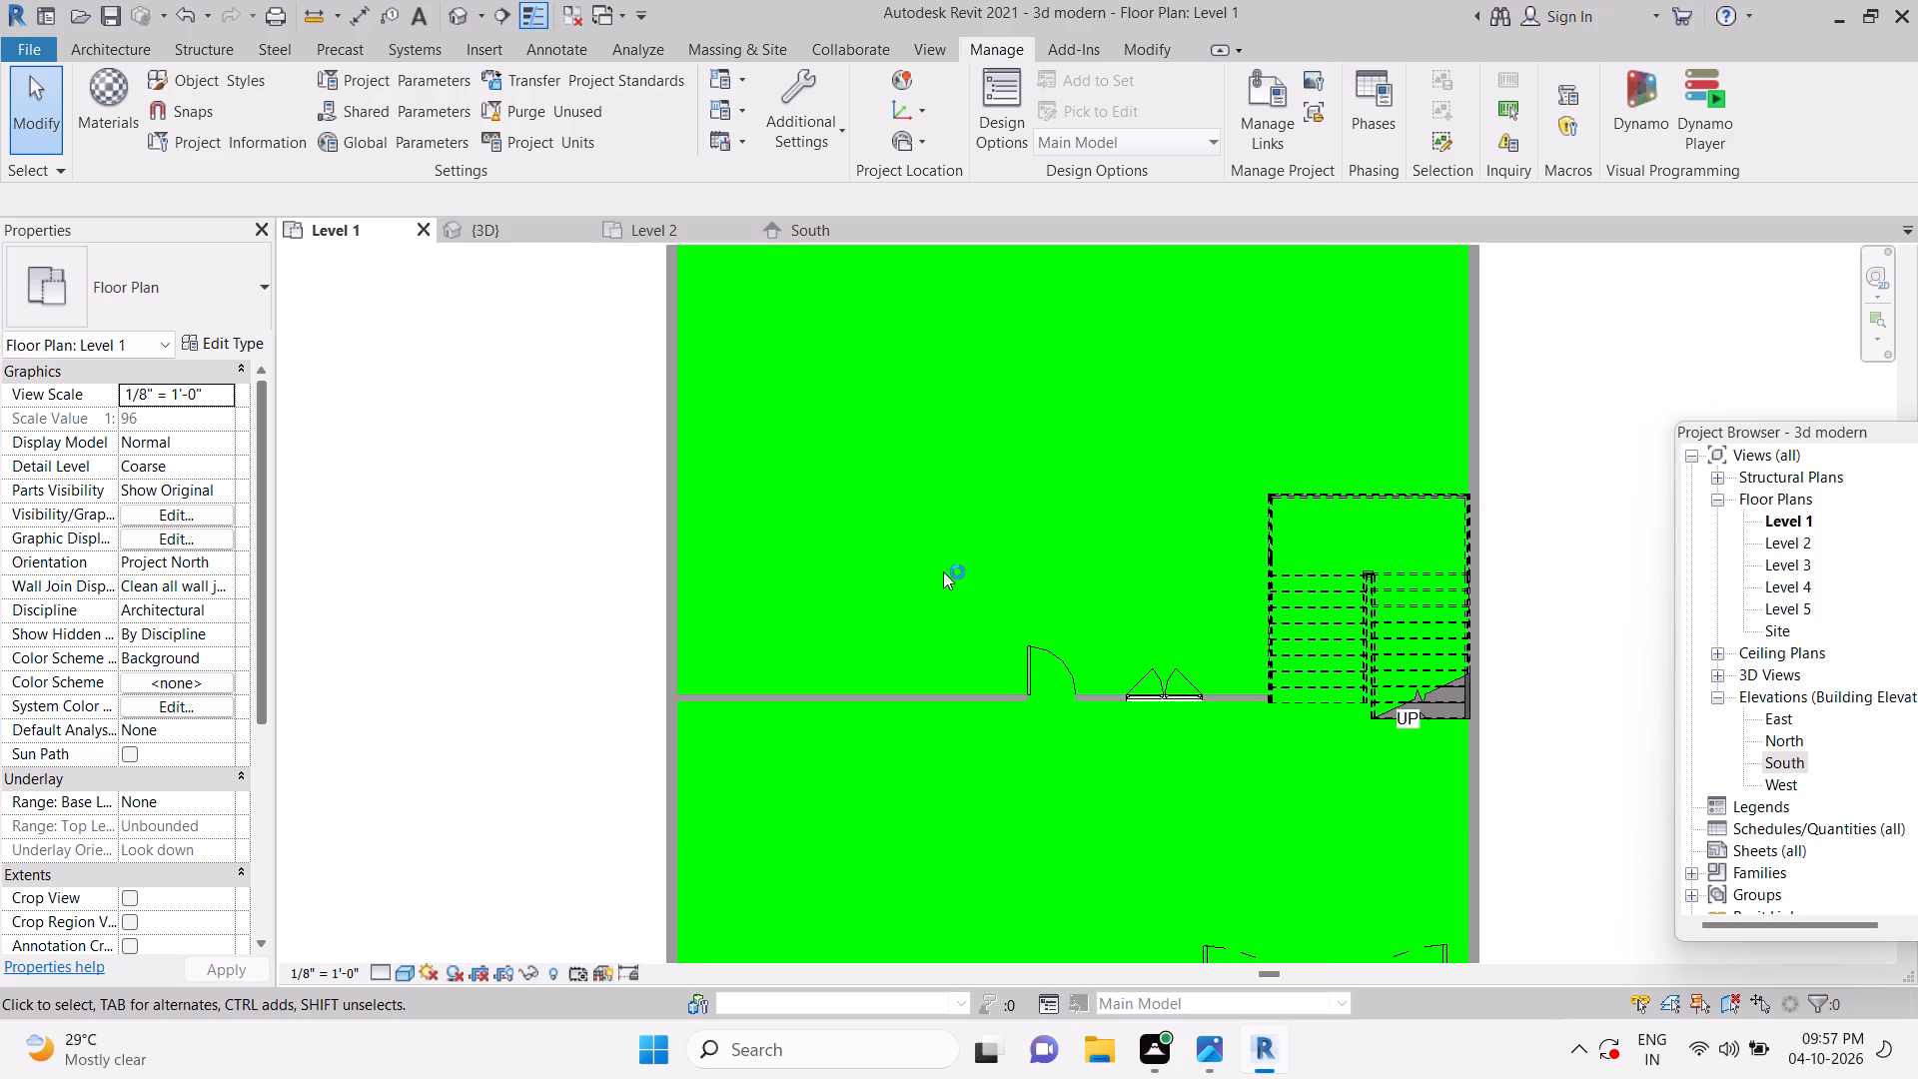
pyautogui.scroll(2, 943, 571)
pyautogui.scroll(-9, 943, 571)
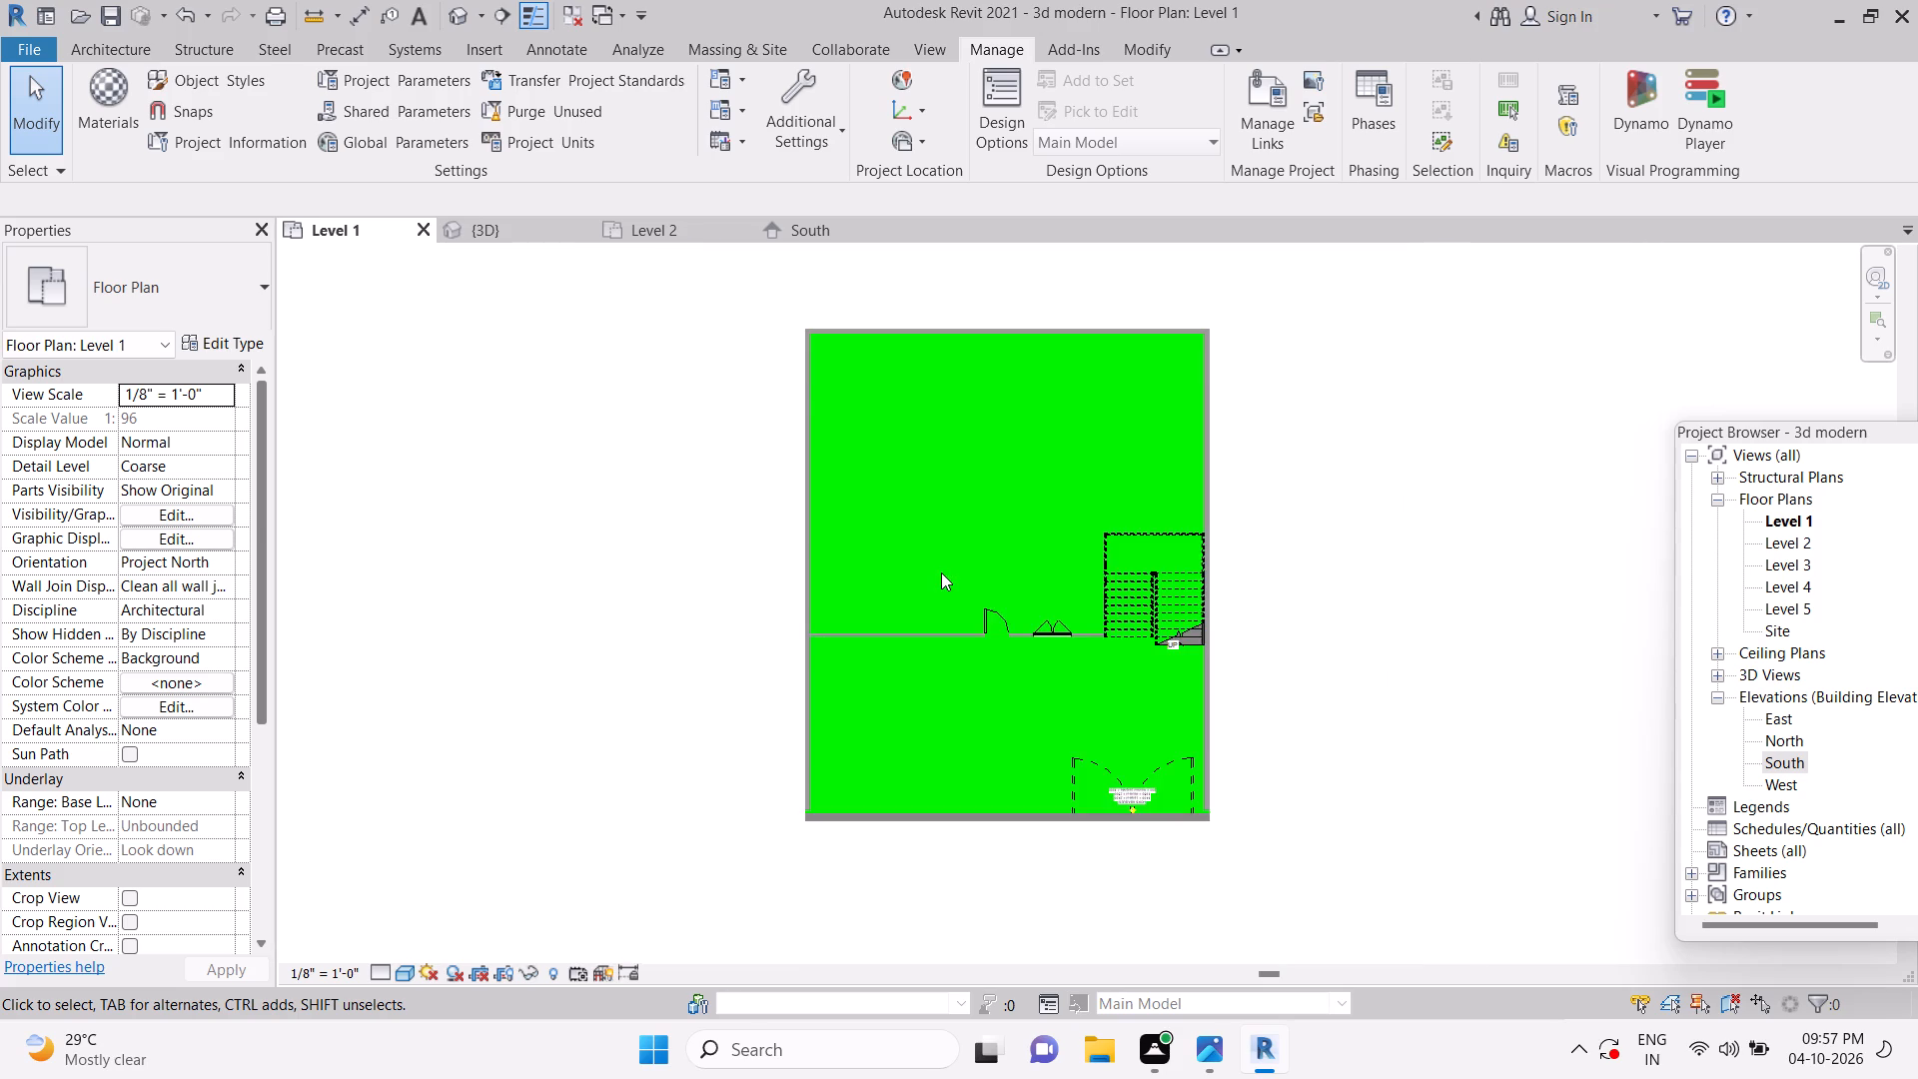
pyautogui.scroll(-2, 941, 572)
pyautogui.scroll(6, 941, 572)
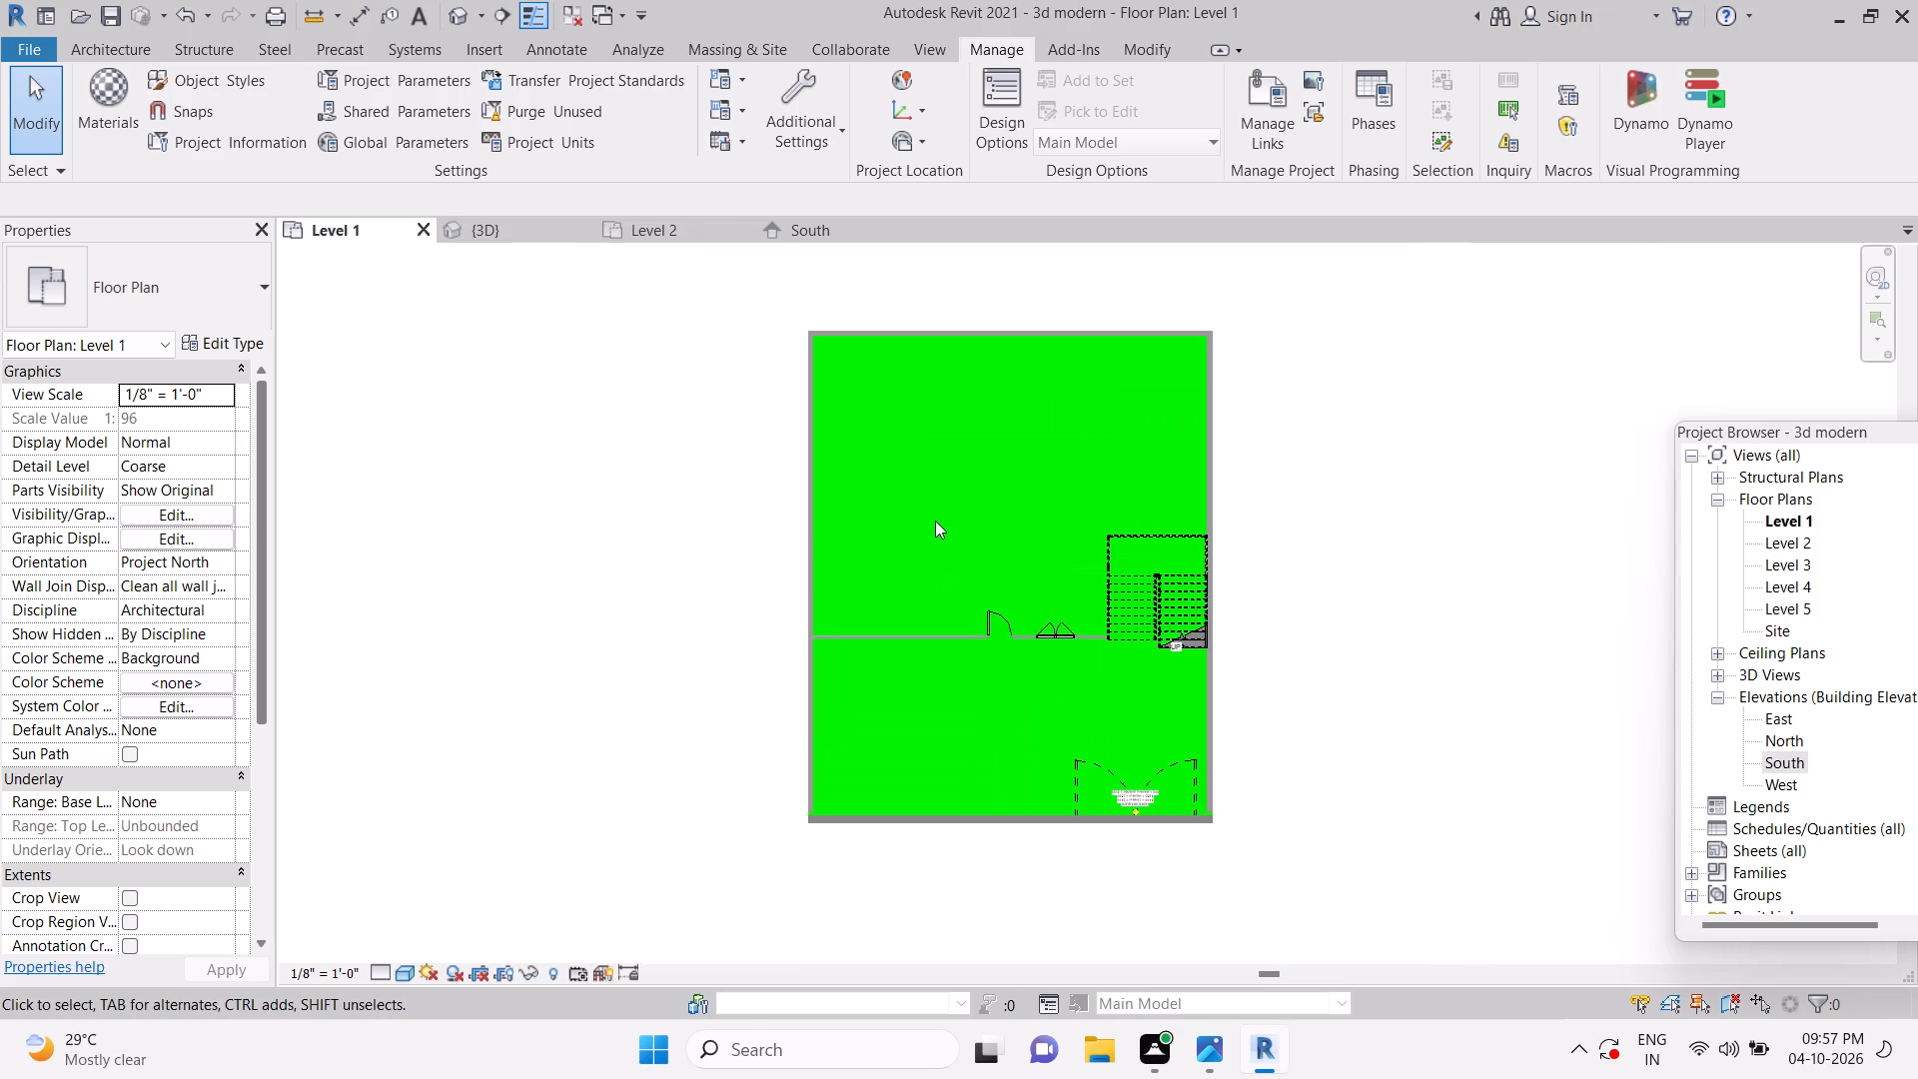
pyautogui.scroll(5, 930, 542)
pyautogui.scroll(-3, 930, 542)
pyautogui.scroll(4, 930, 543)
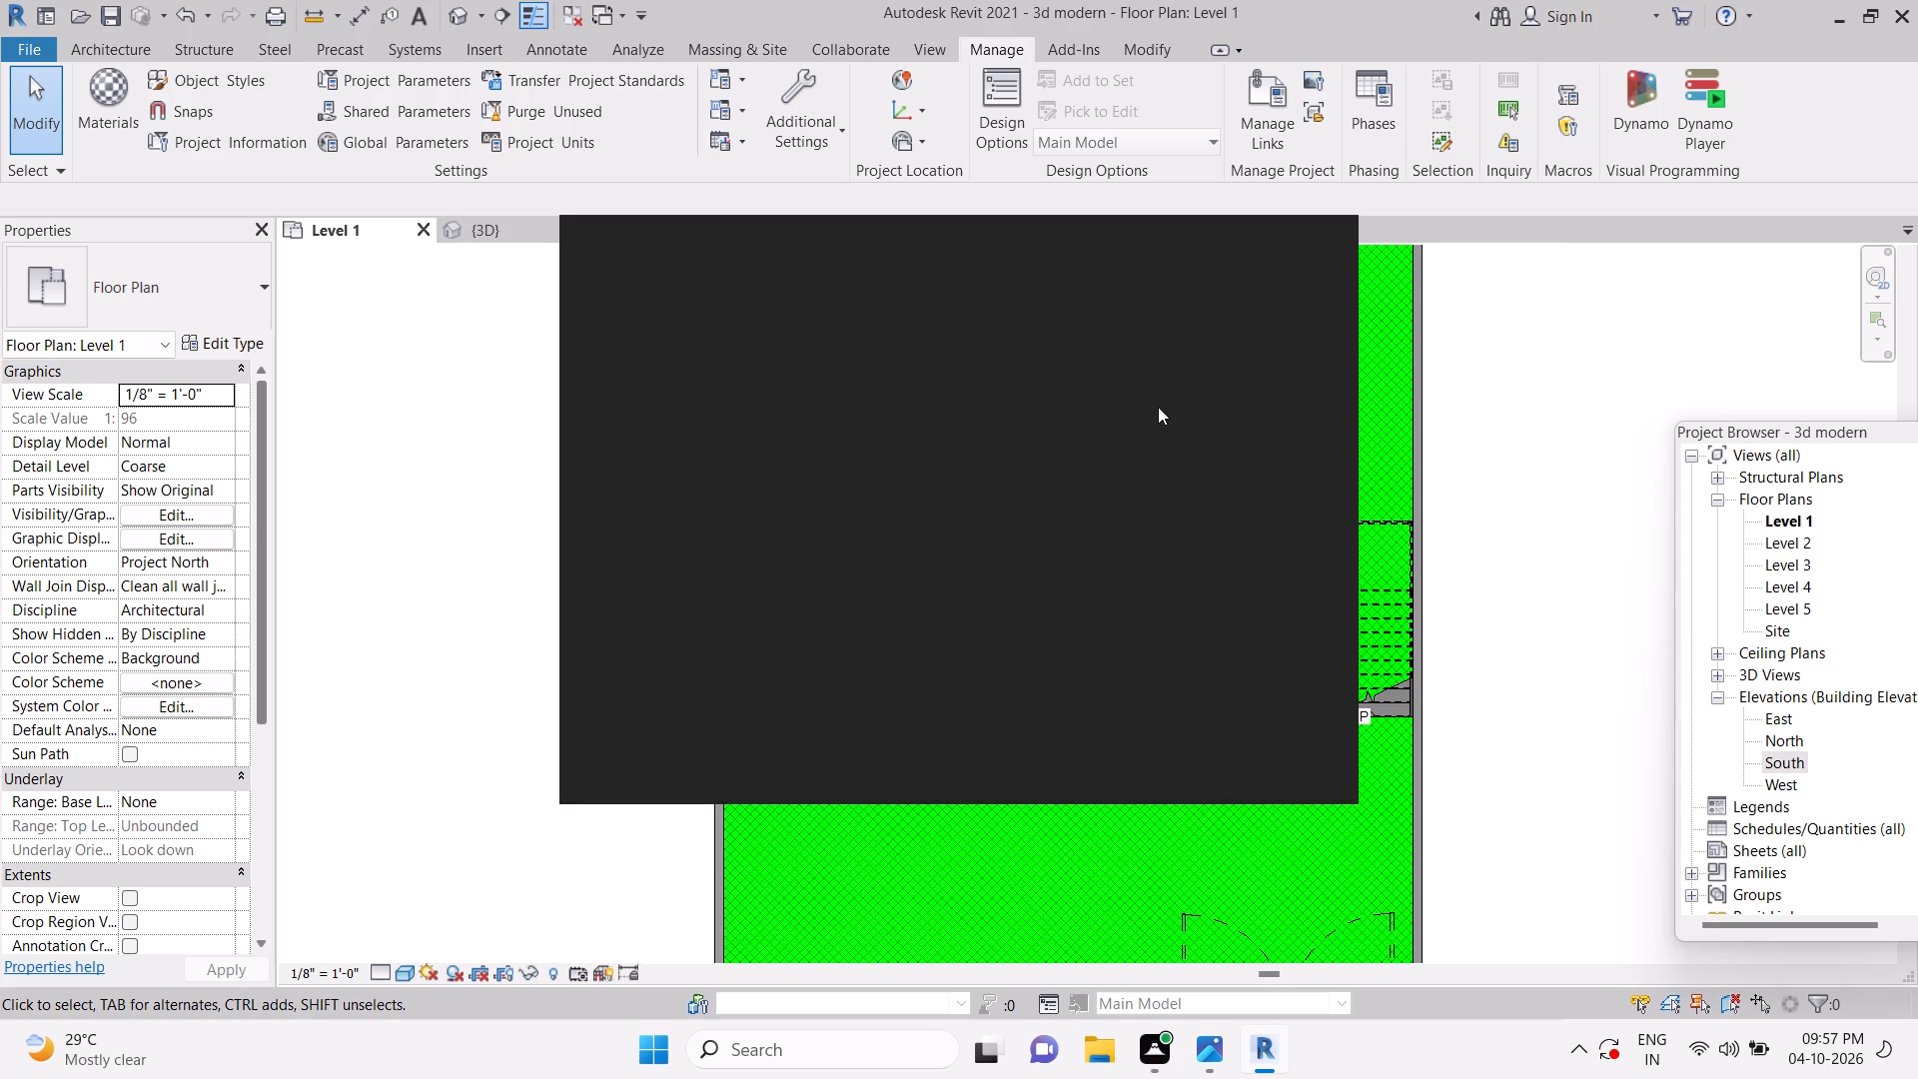
pyautogui.click(1320, 241)
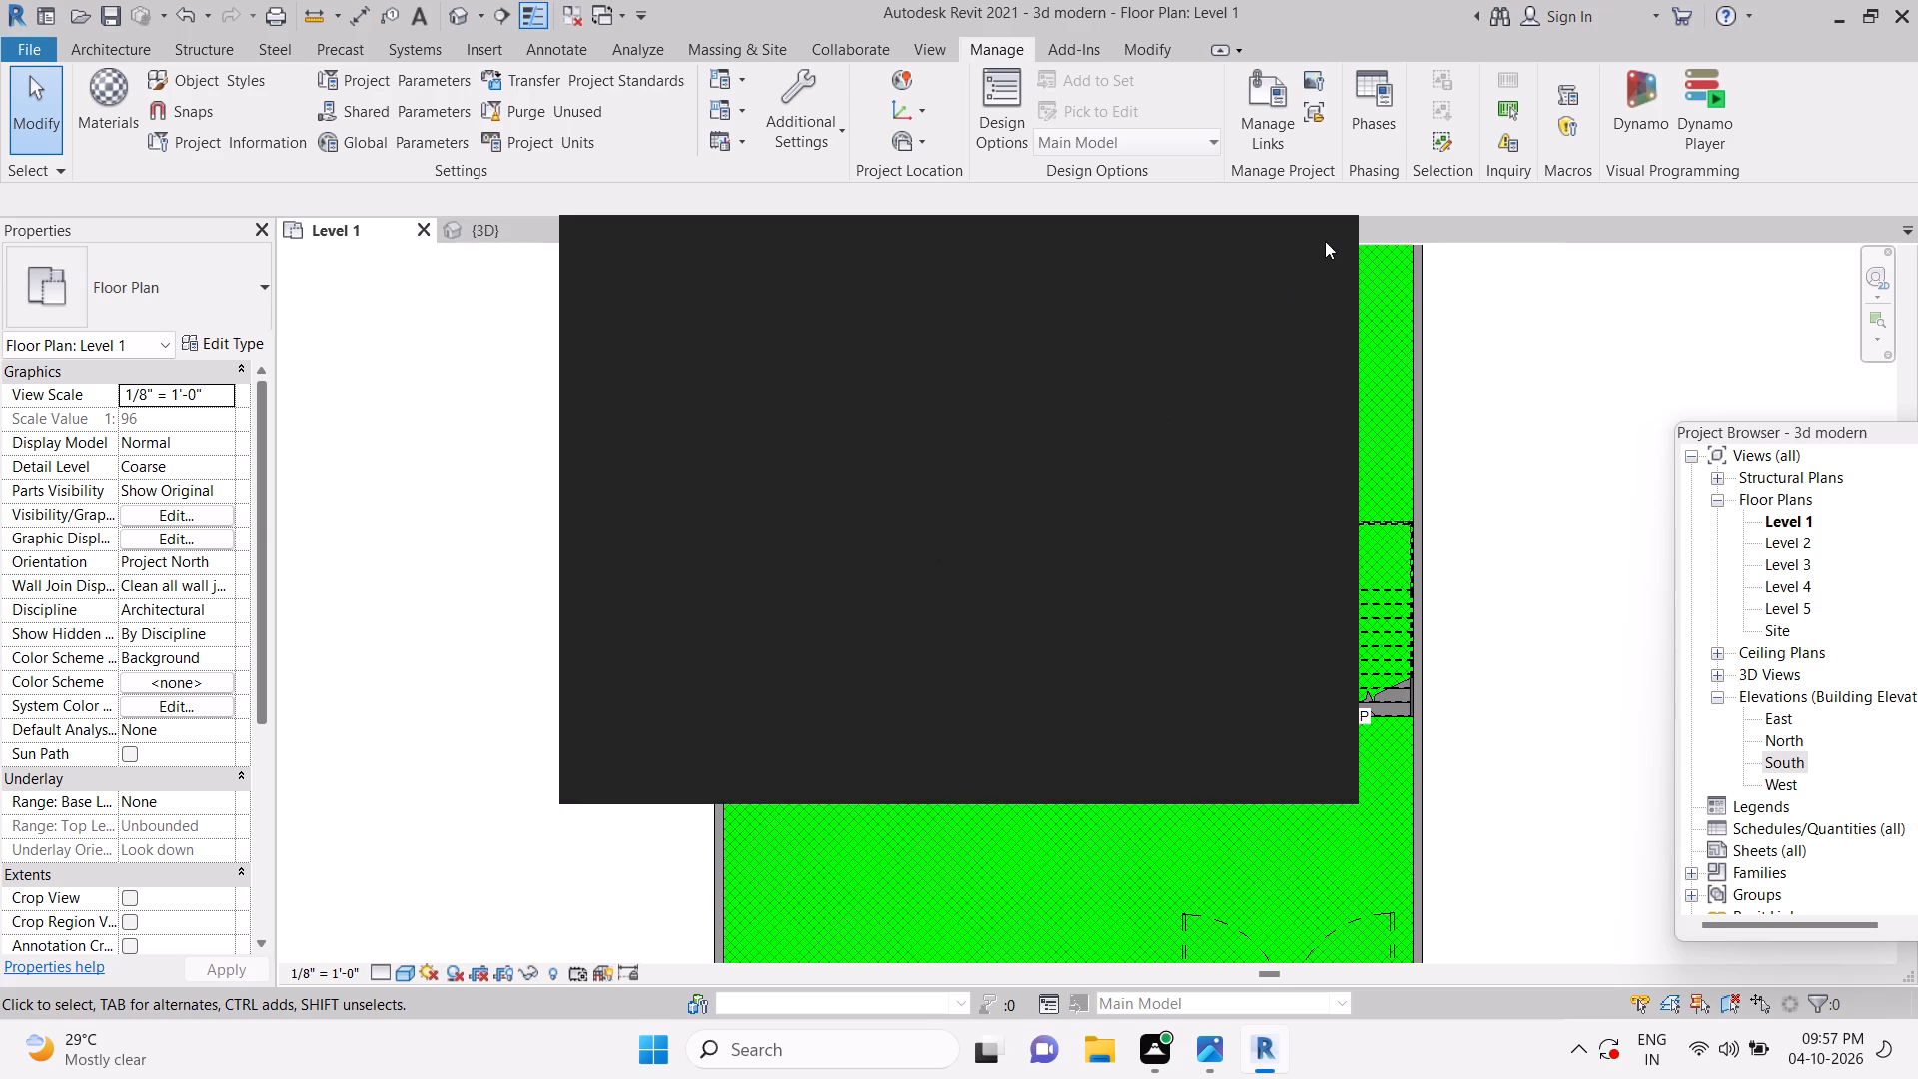
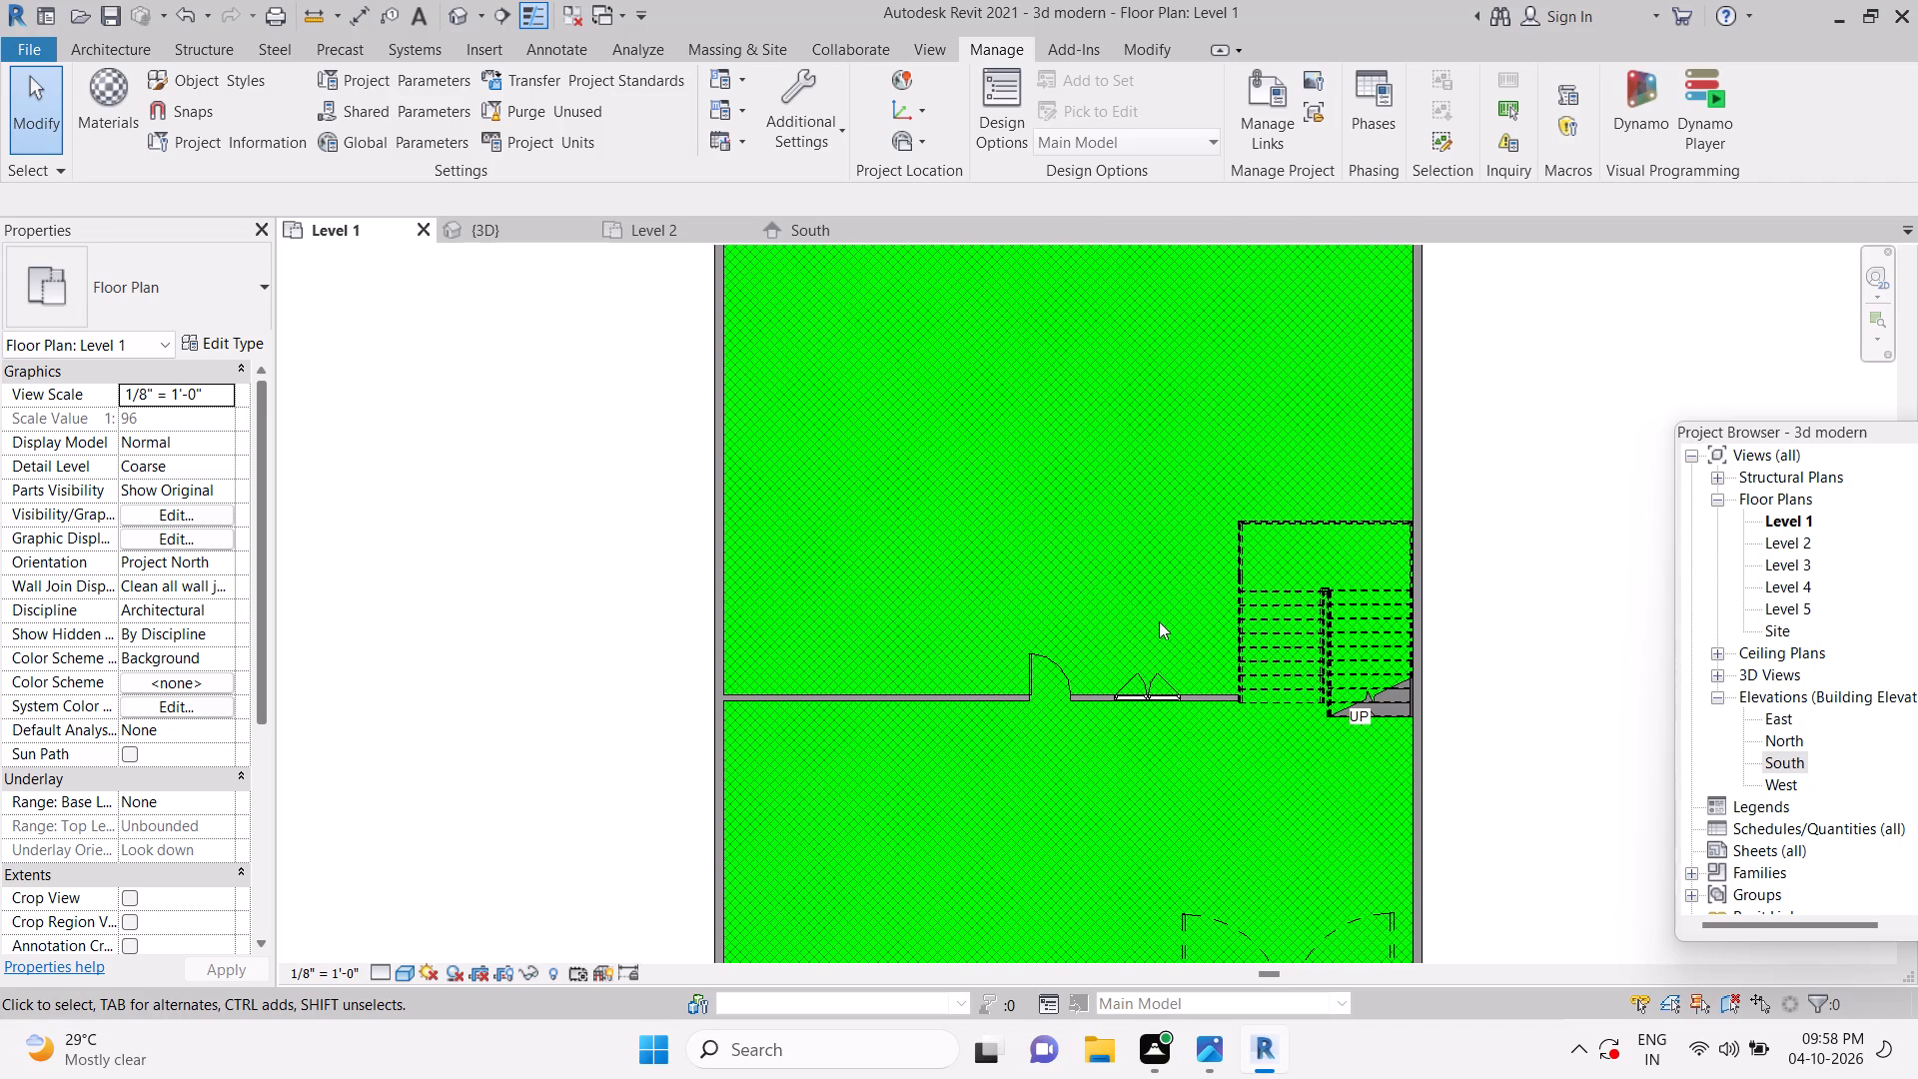
# Switch to the 3D view and examine the house's front facade, its large opening and the gate.
pyautogui.click(1658, 387)
pyautogui.press('Escape')
pyautogui.press('Escape')
pyautogui.press('Escape')
pyautogui.click(506, 235)
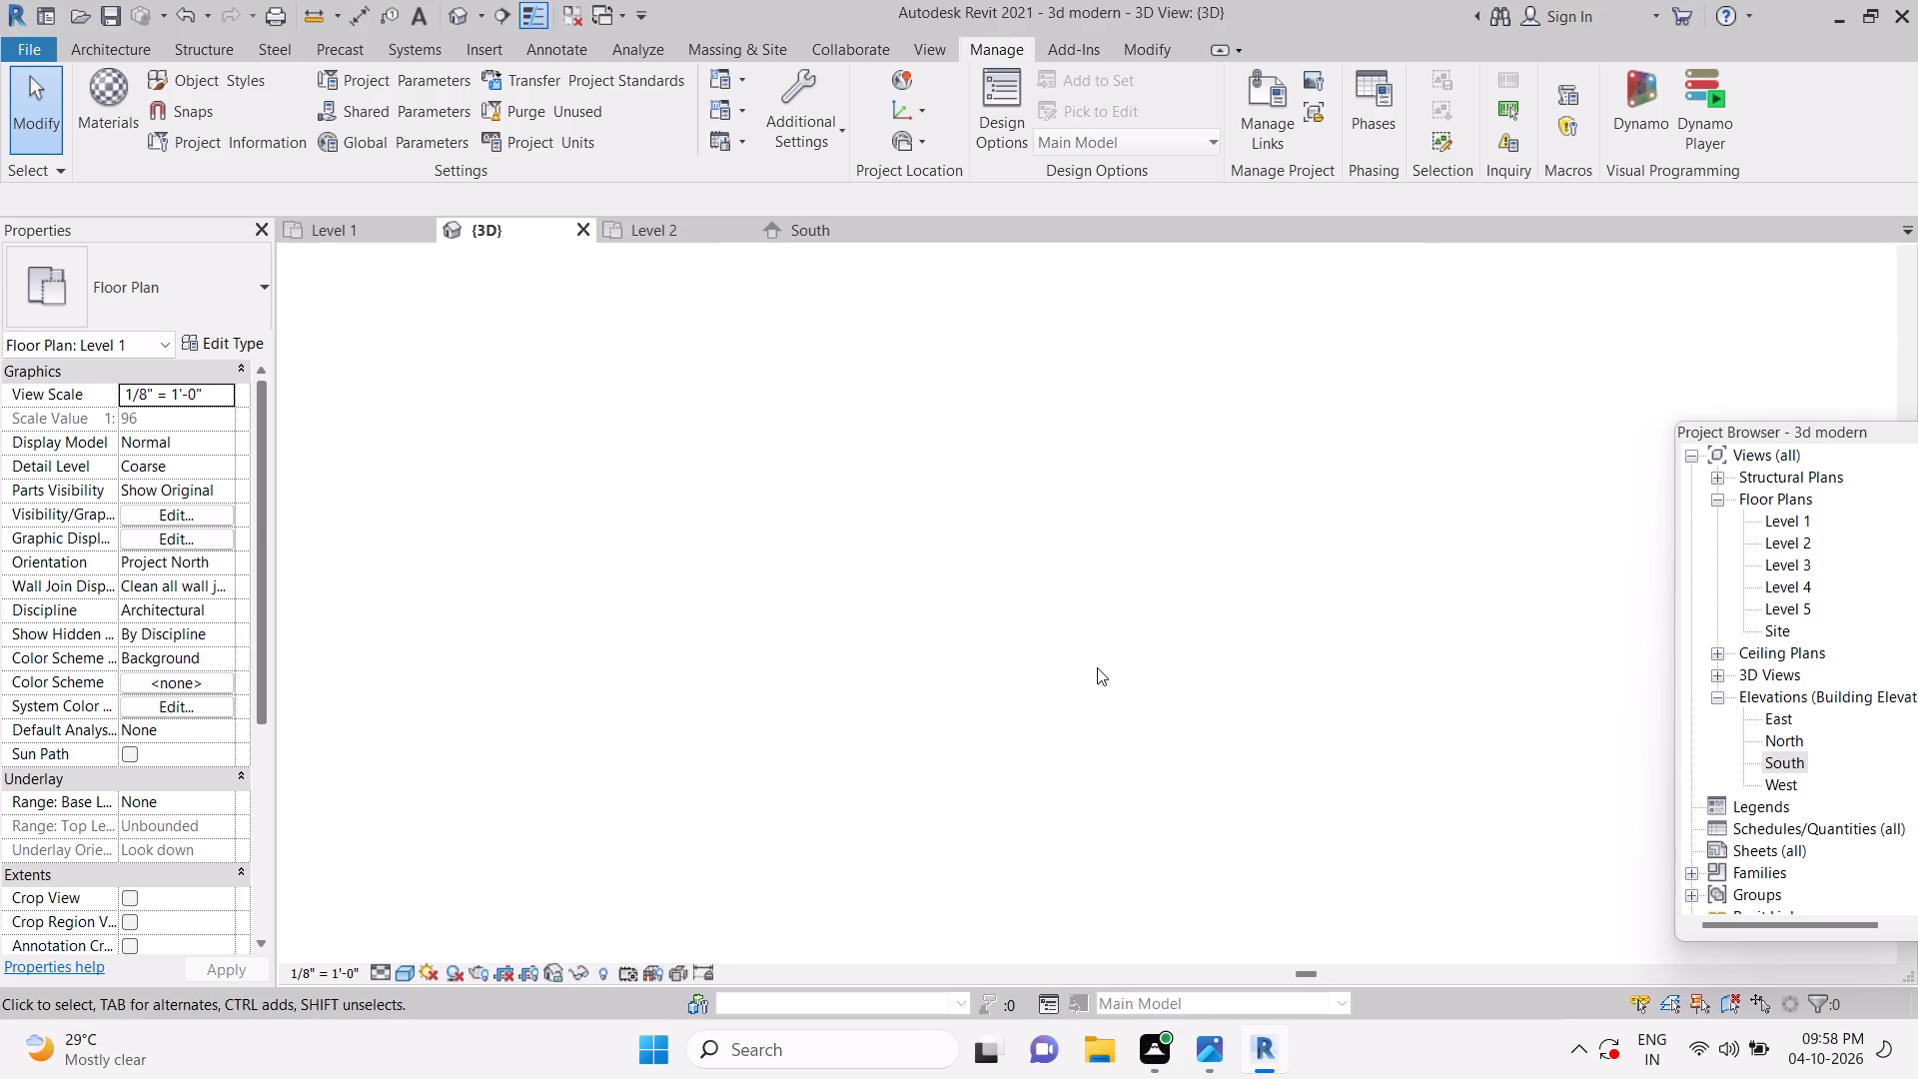
pyautogui.keyDown('shift'); pyautogui.scroll(-1, 1129, 815); pyautogui.keyUp('shift')
pyautogui.keyDown('shift'); pyautogui.middleClick(1129, 815); pyautogui.keyUp('shift')
pyautogui.scroll(6, 1079, 664)
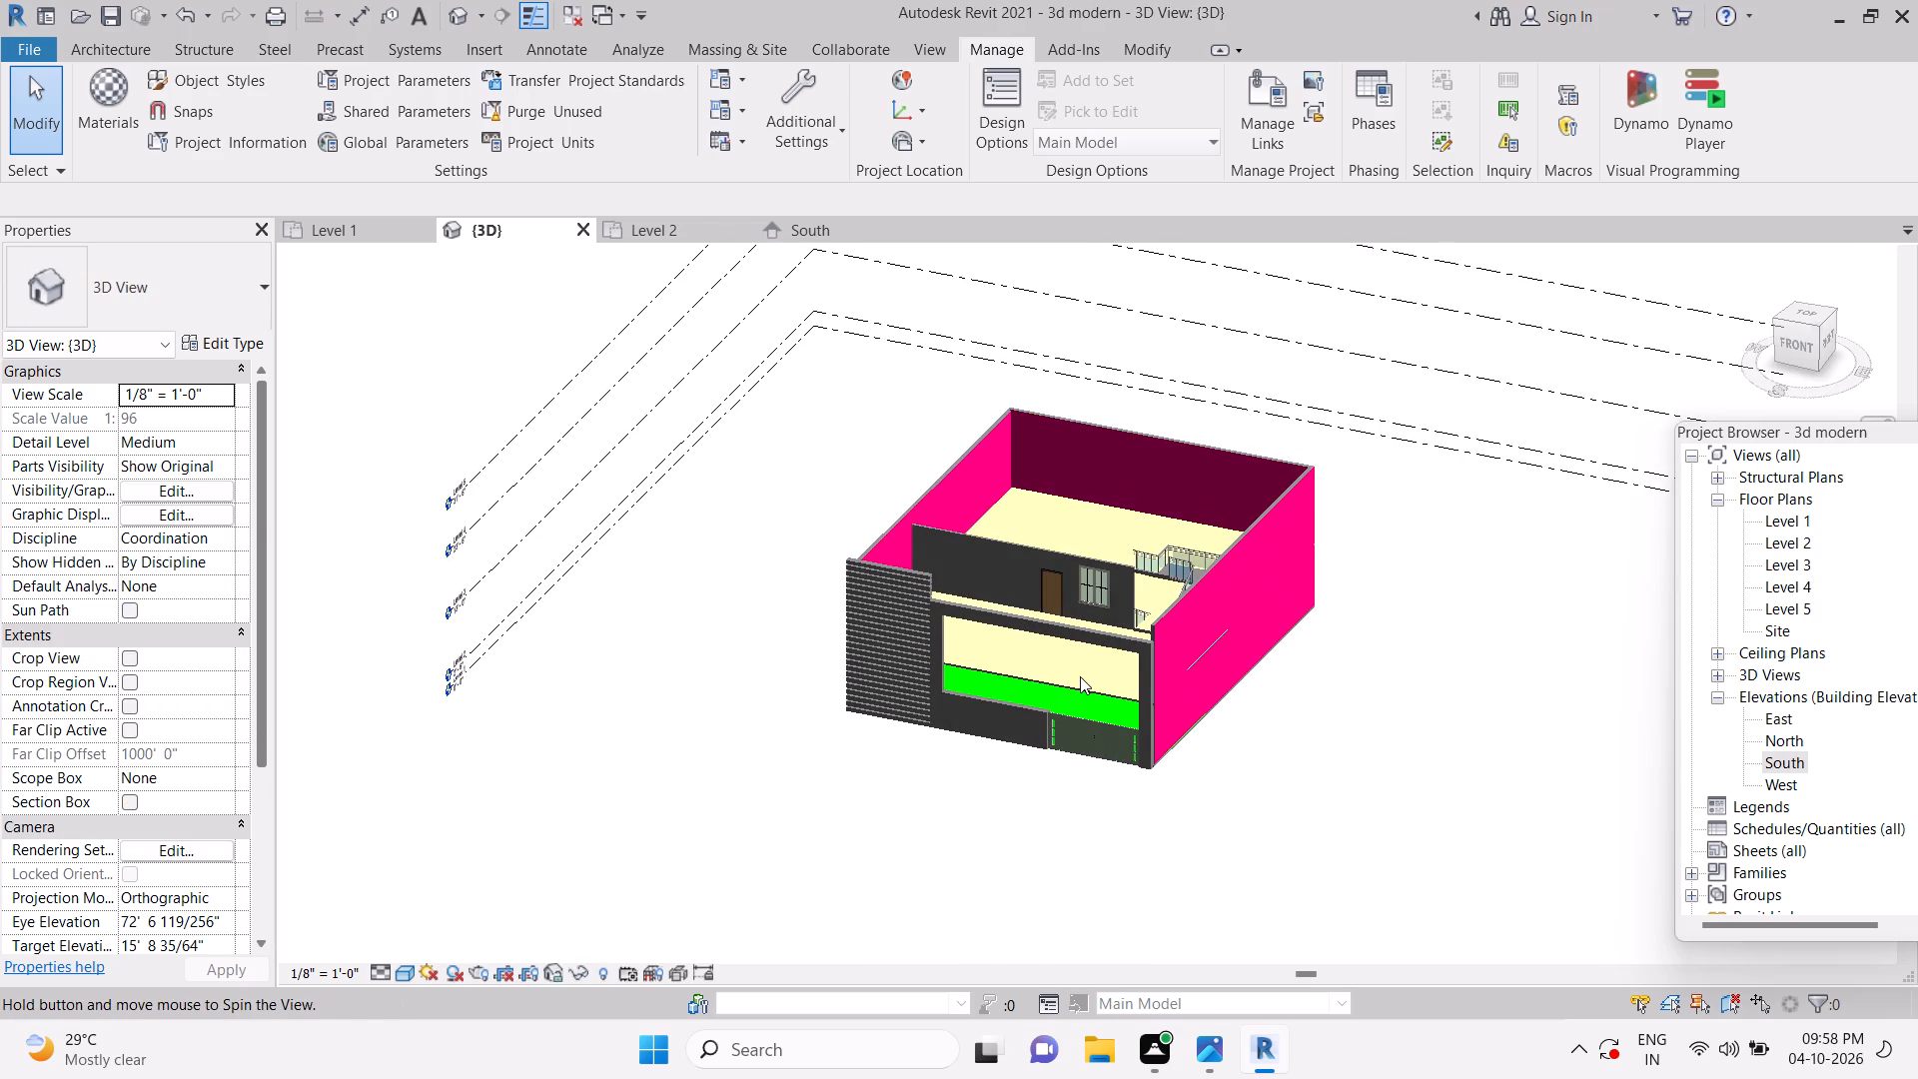
pyautogui.scroll(6, 1080, 676)
pyautogui.press('Escape')
pyautogui.moveTo(1185, 833); pyautogui.dragTo(1397, 658, button='middle')
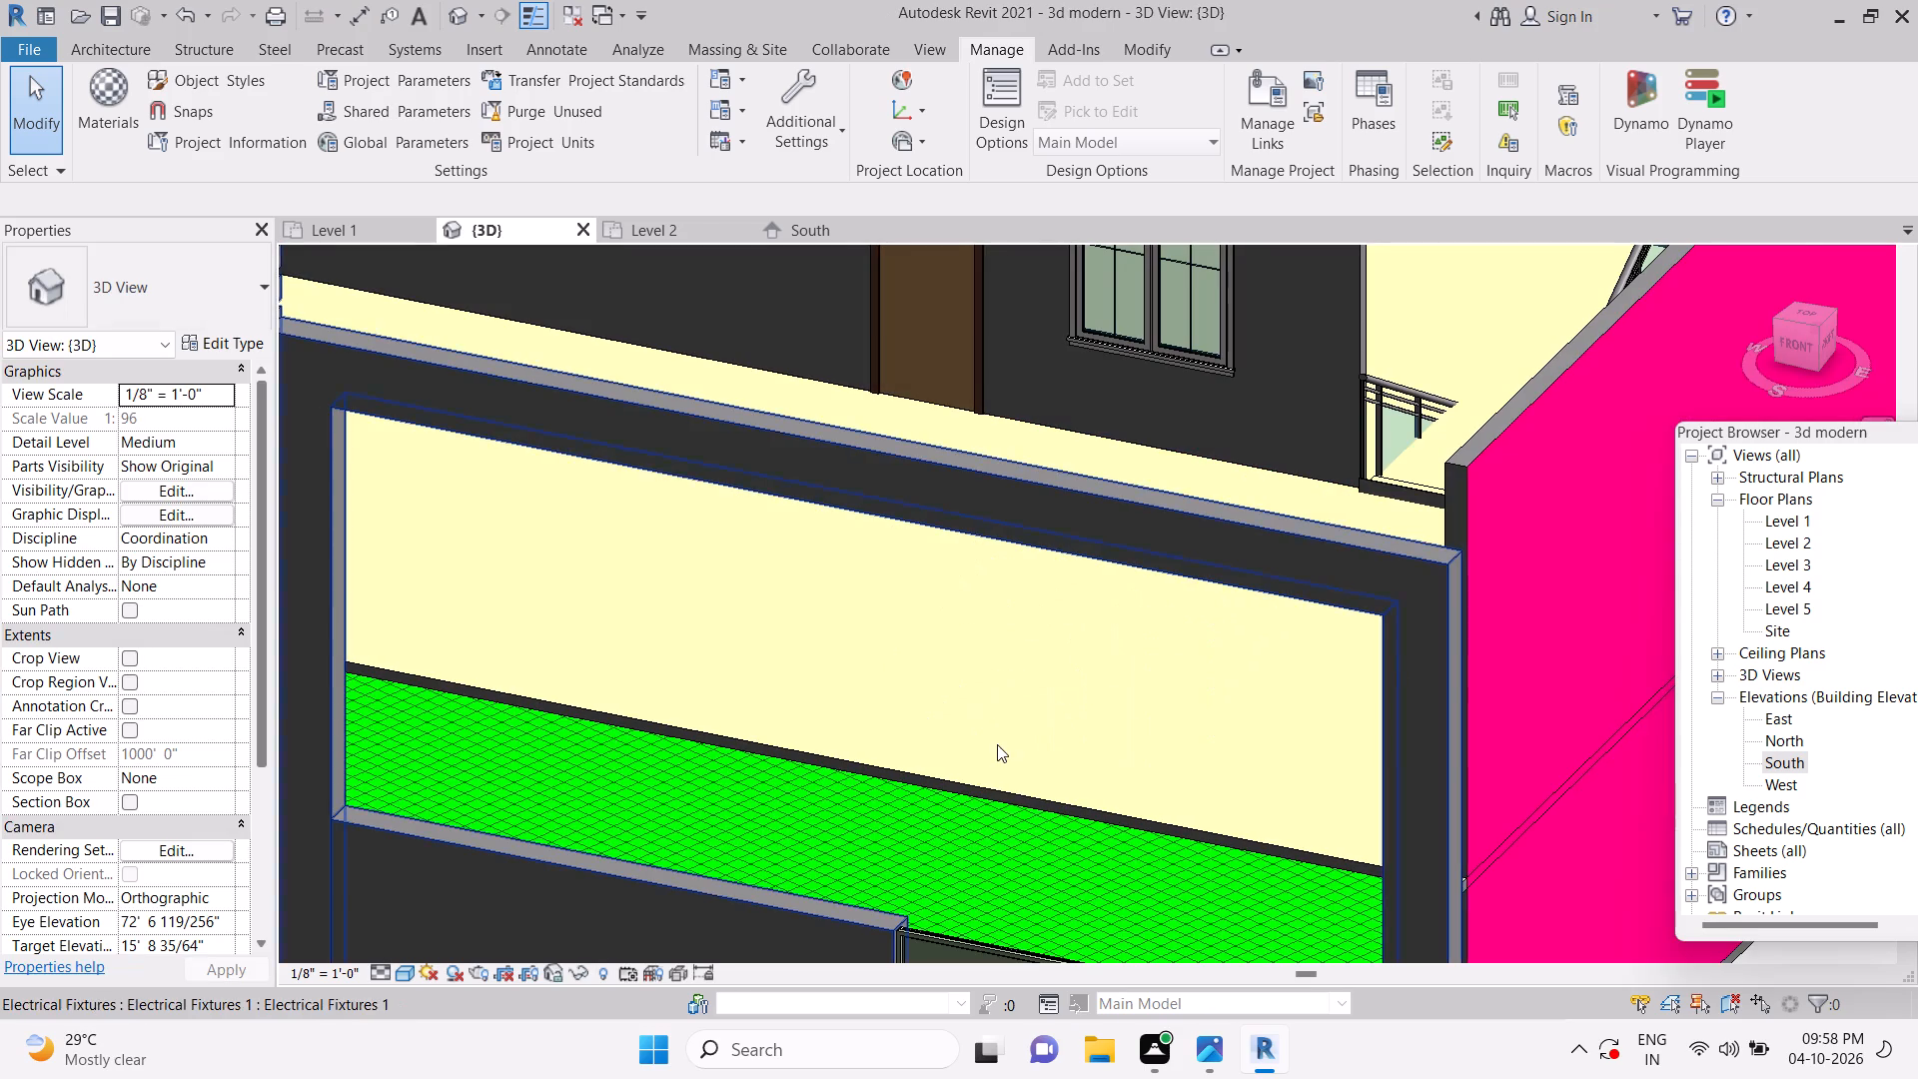
pyautogui.moveTo(1067, 822); pyautogui.dragTo(1421, 594, button='middle')
pyautogui.scroll(-3, 1415, 612)
pyautogui.press('Escape')
pyautogui.press('Escape')
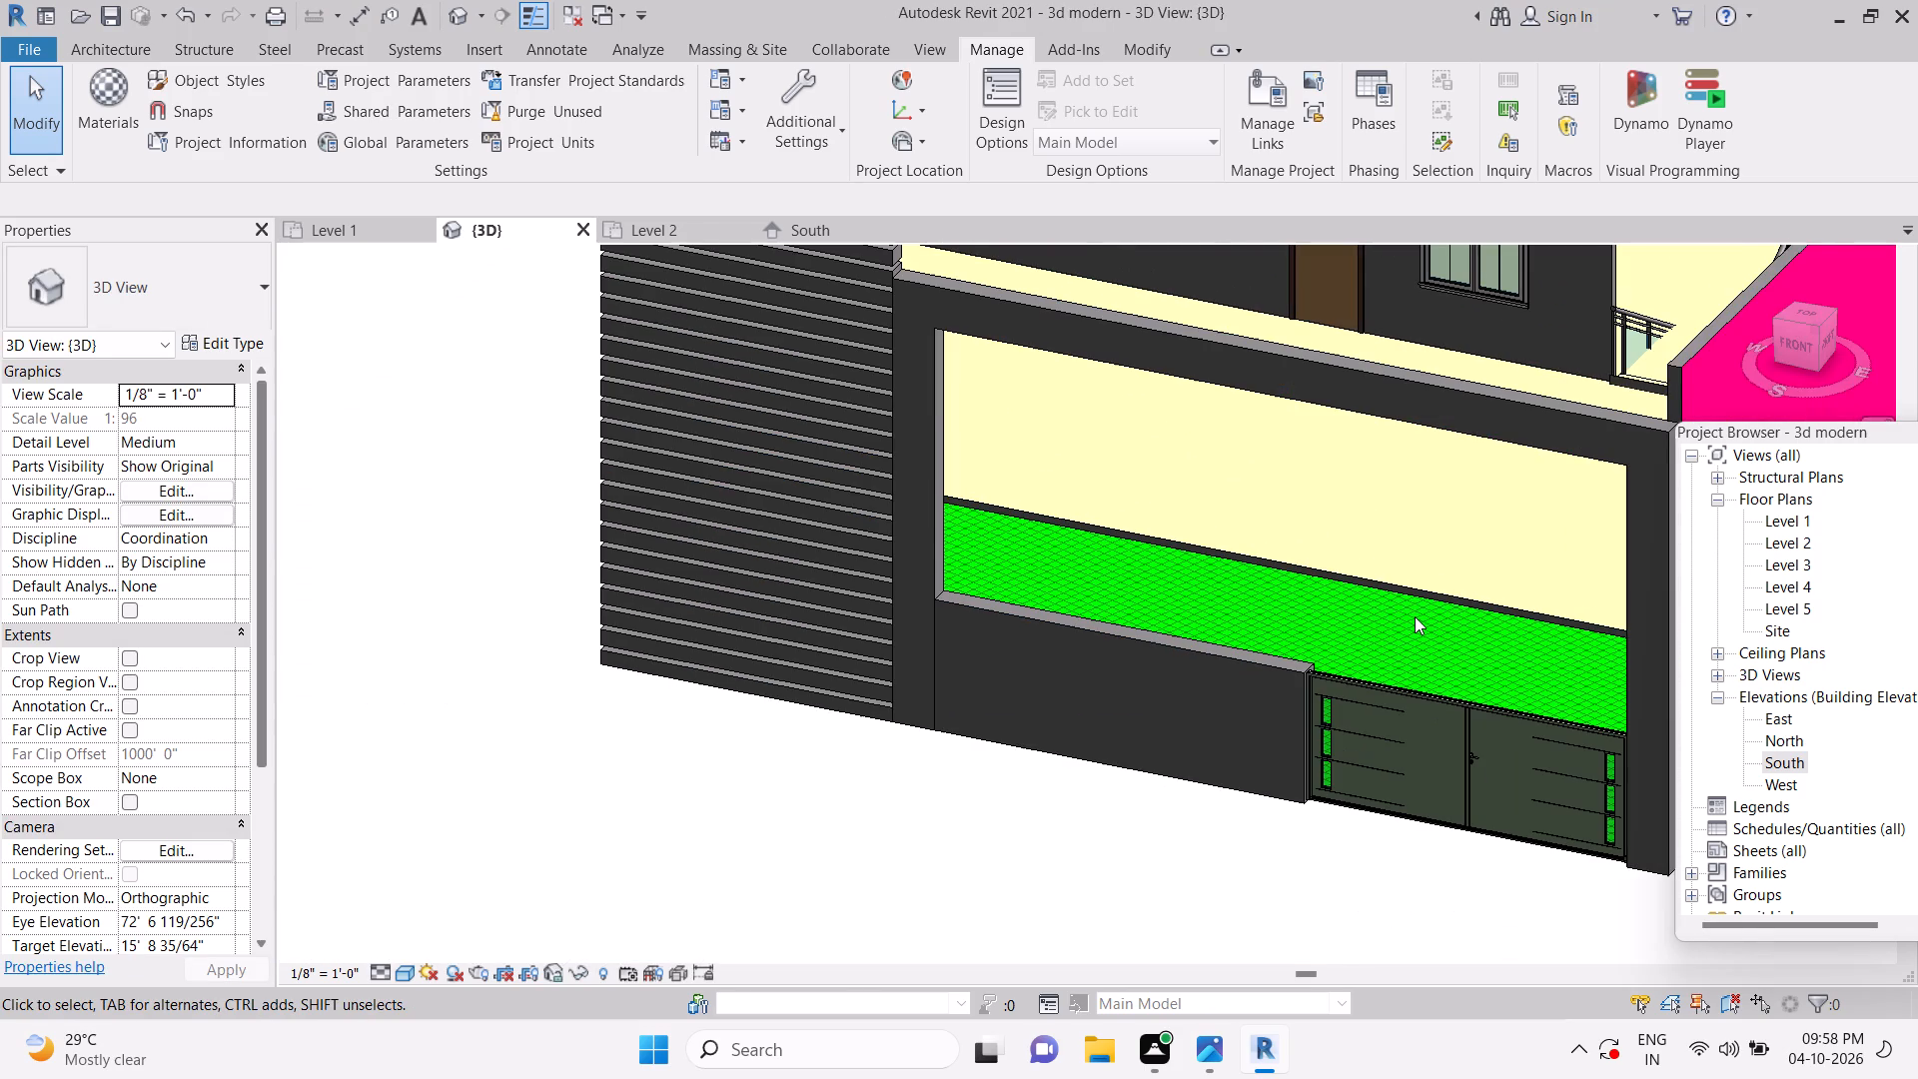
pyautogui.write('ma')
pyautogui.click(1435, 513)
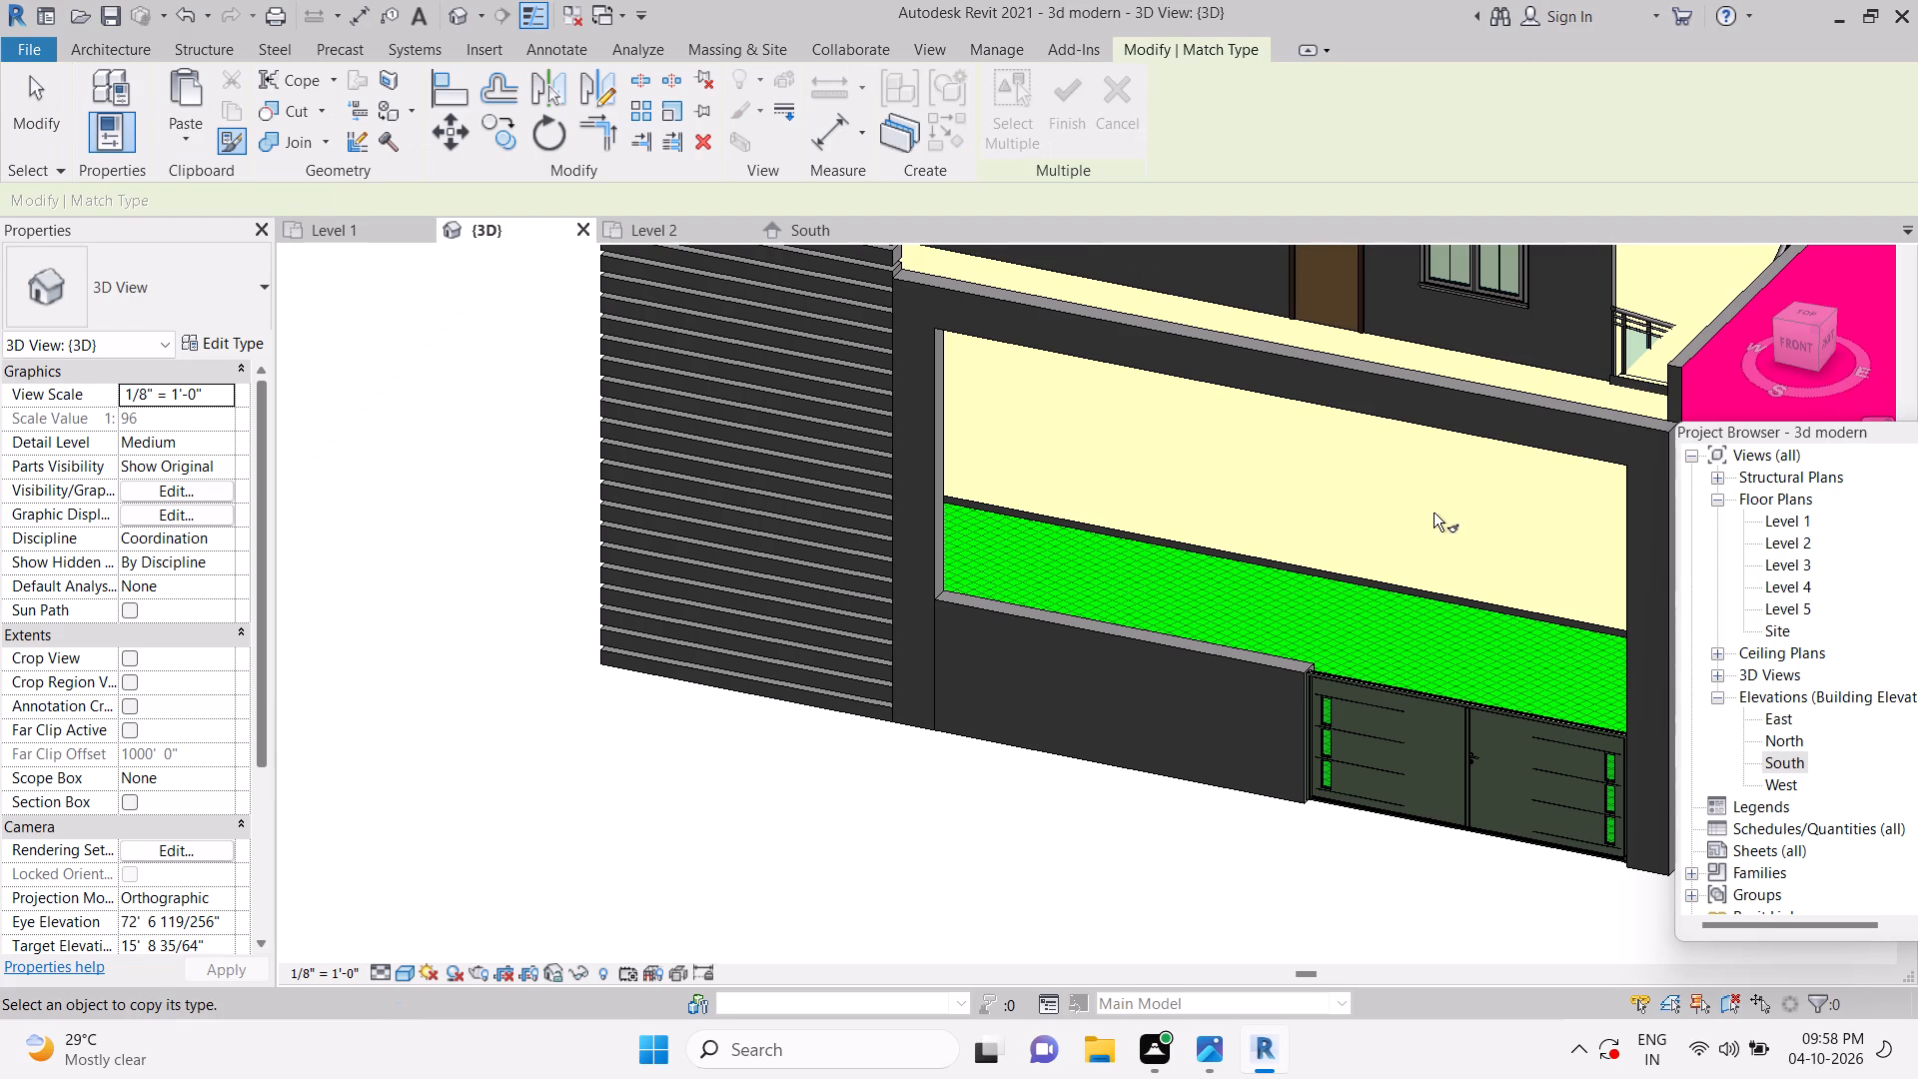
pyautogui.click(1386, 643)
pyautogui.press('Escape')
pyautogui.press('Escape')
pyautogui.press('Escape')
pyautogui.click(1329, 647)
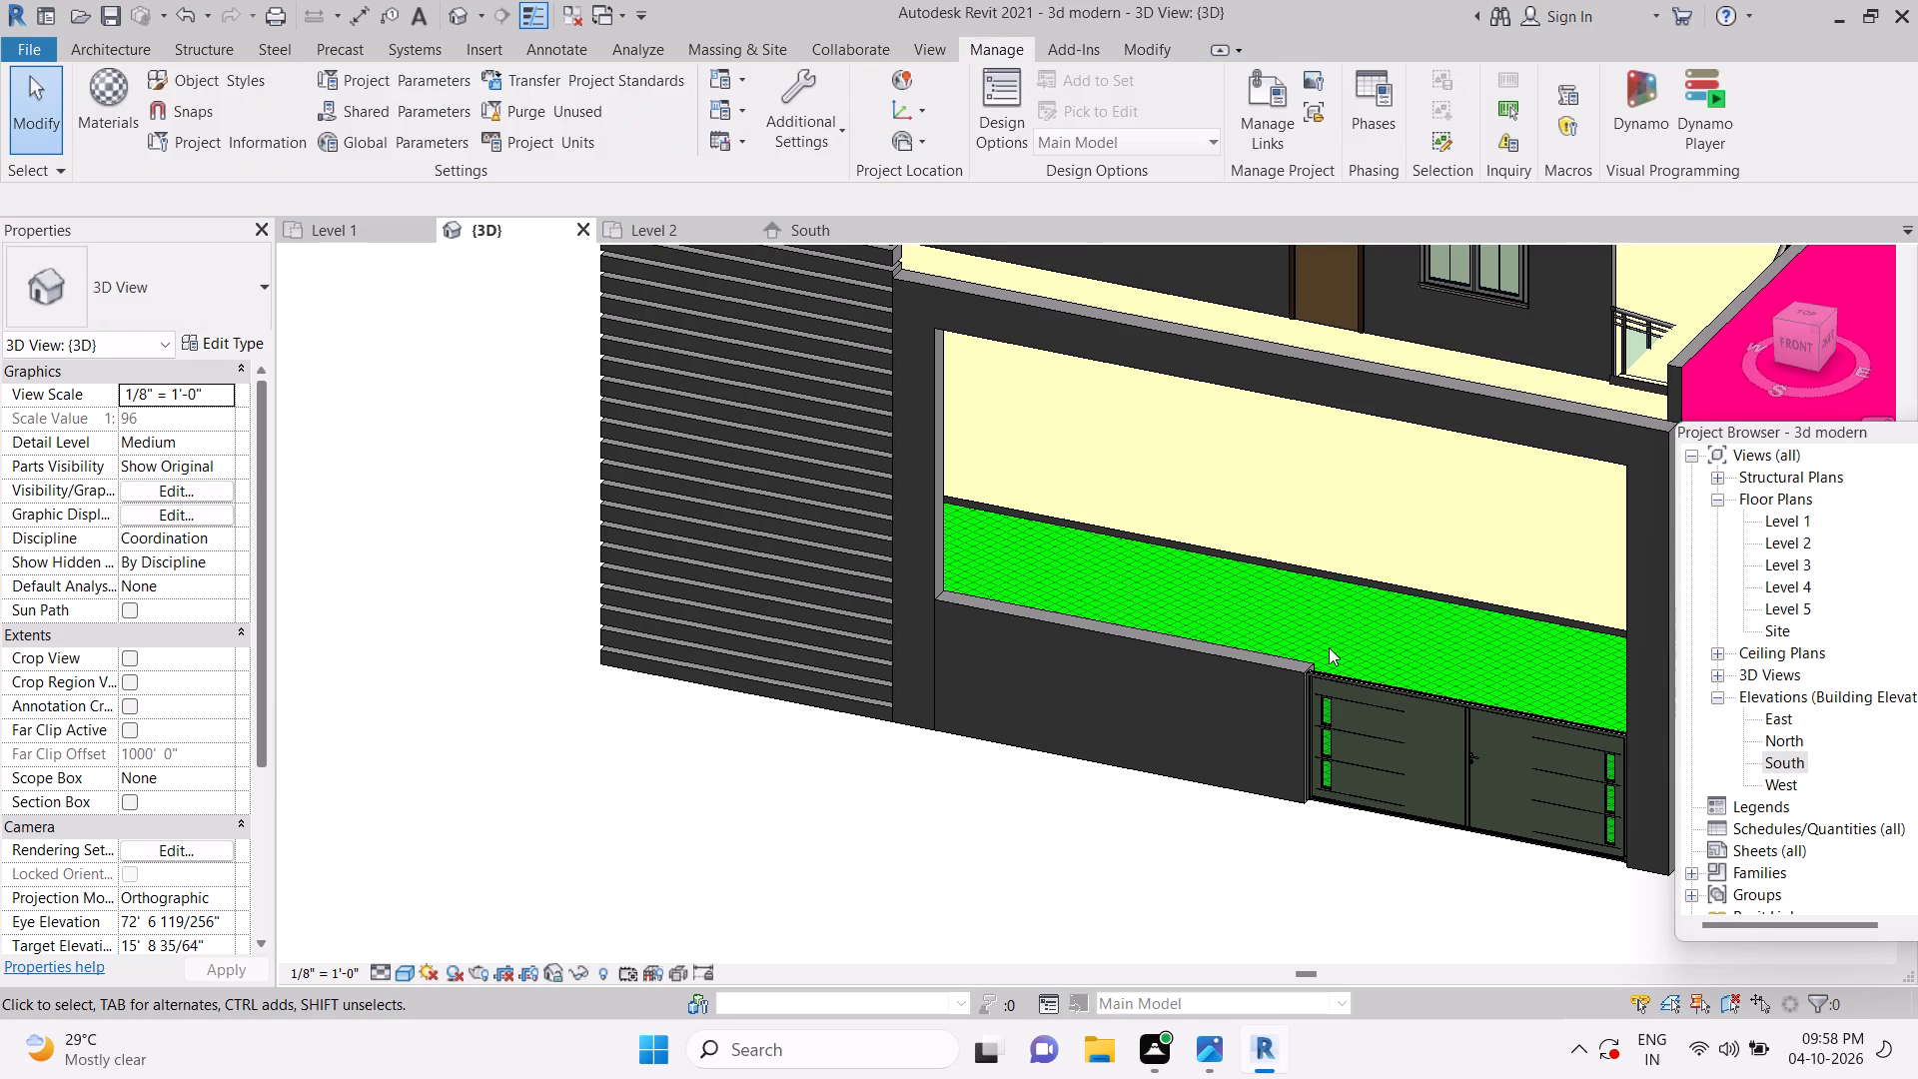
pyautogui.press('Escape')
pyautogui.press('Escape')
# Paint the top faces of the lower and upper floor slabs with the "floor" material.
pyautogui.press('p')
pyautogui.press('t')
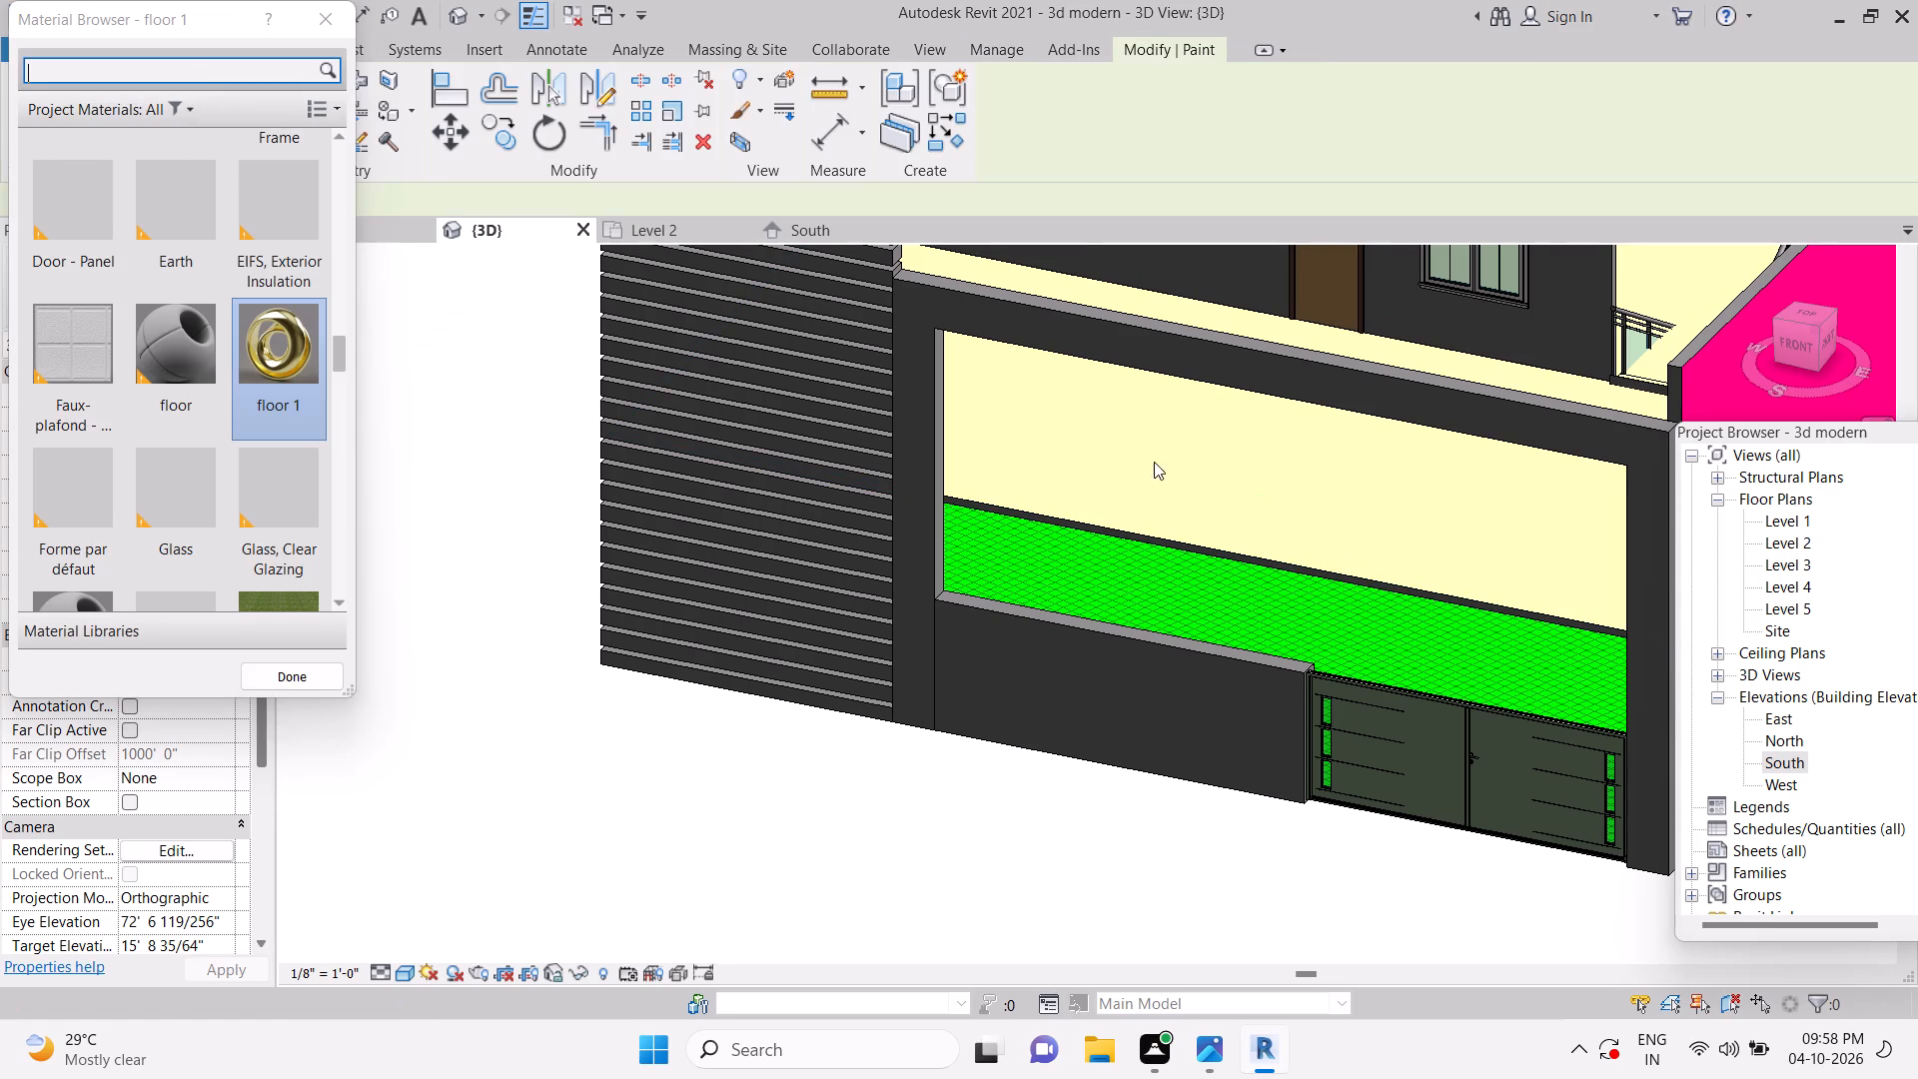
pyautogui.scroll(6, 247, 353)
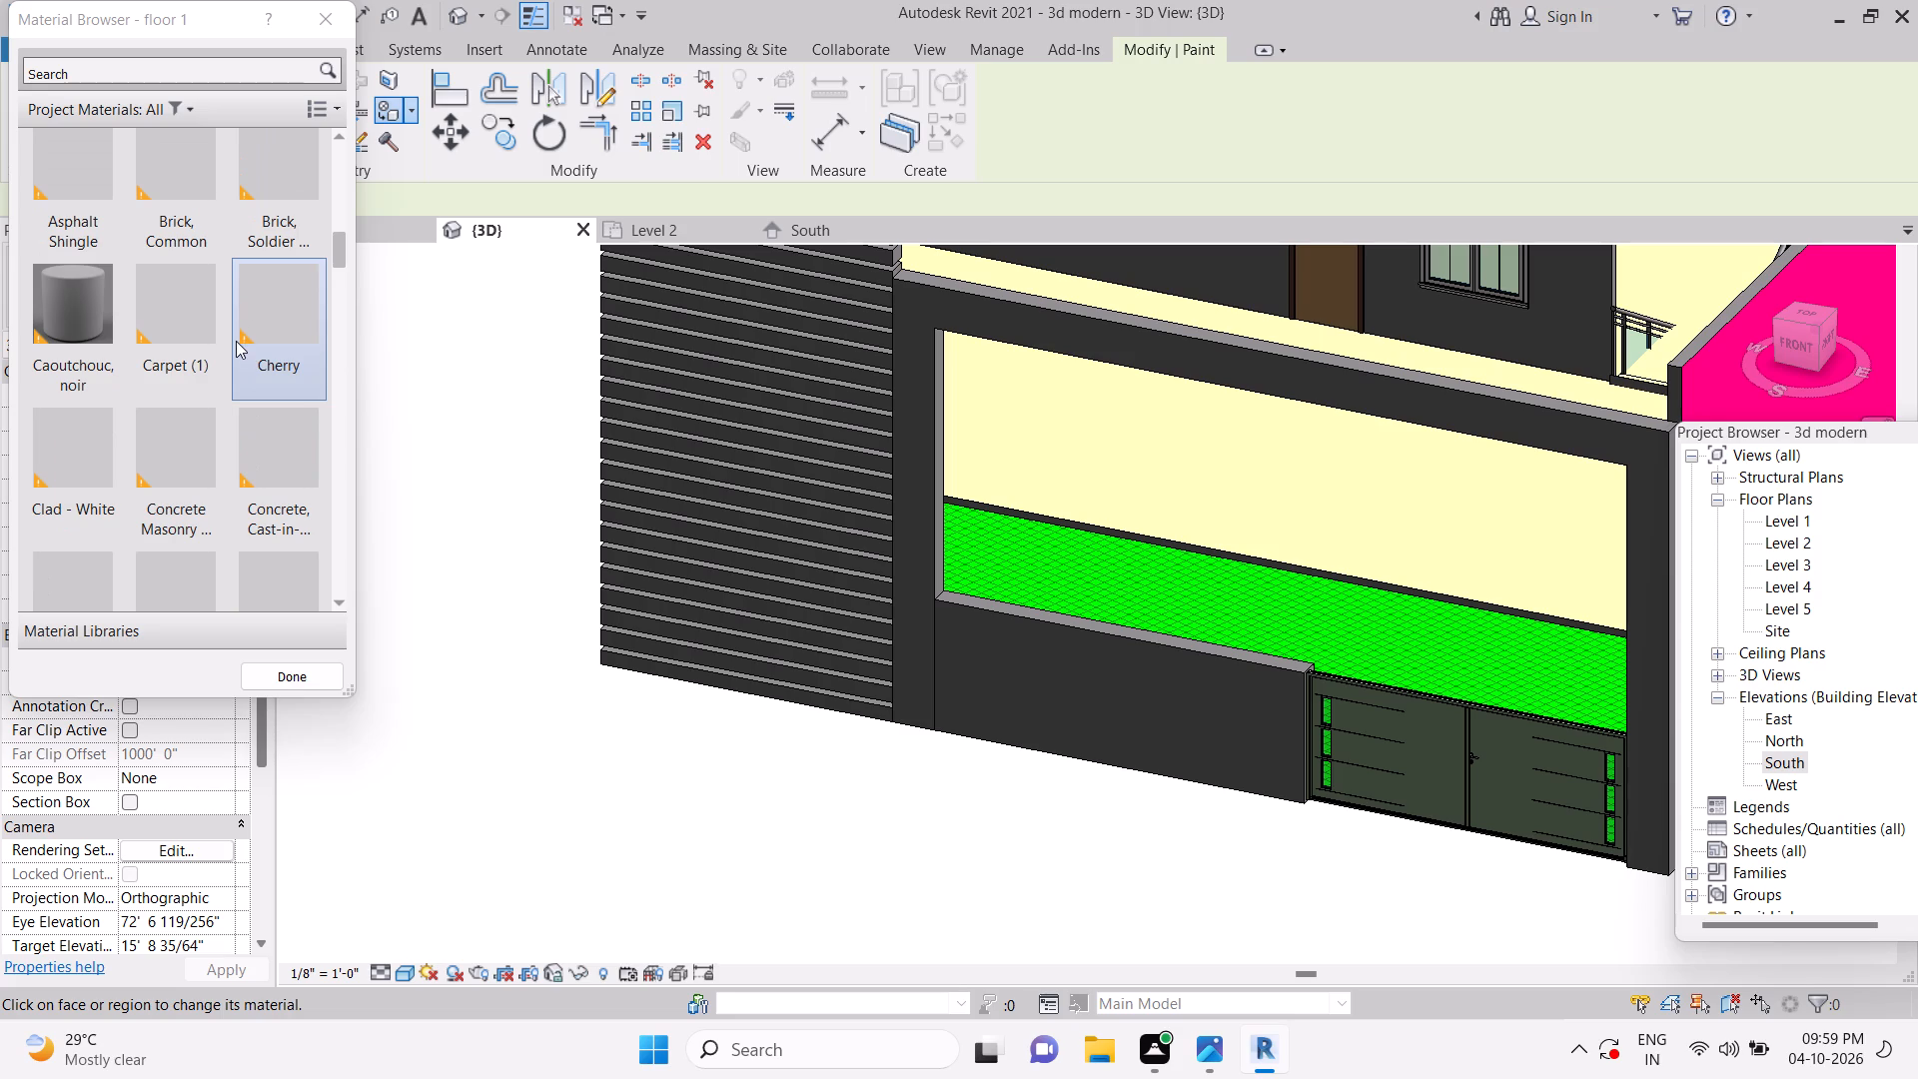
pyautogui.click(46, 69)
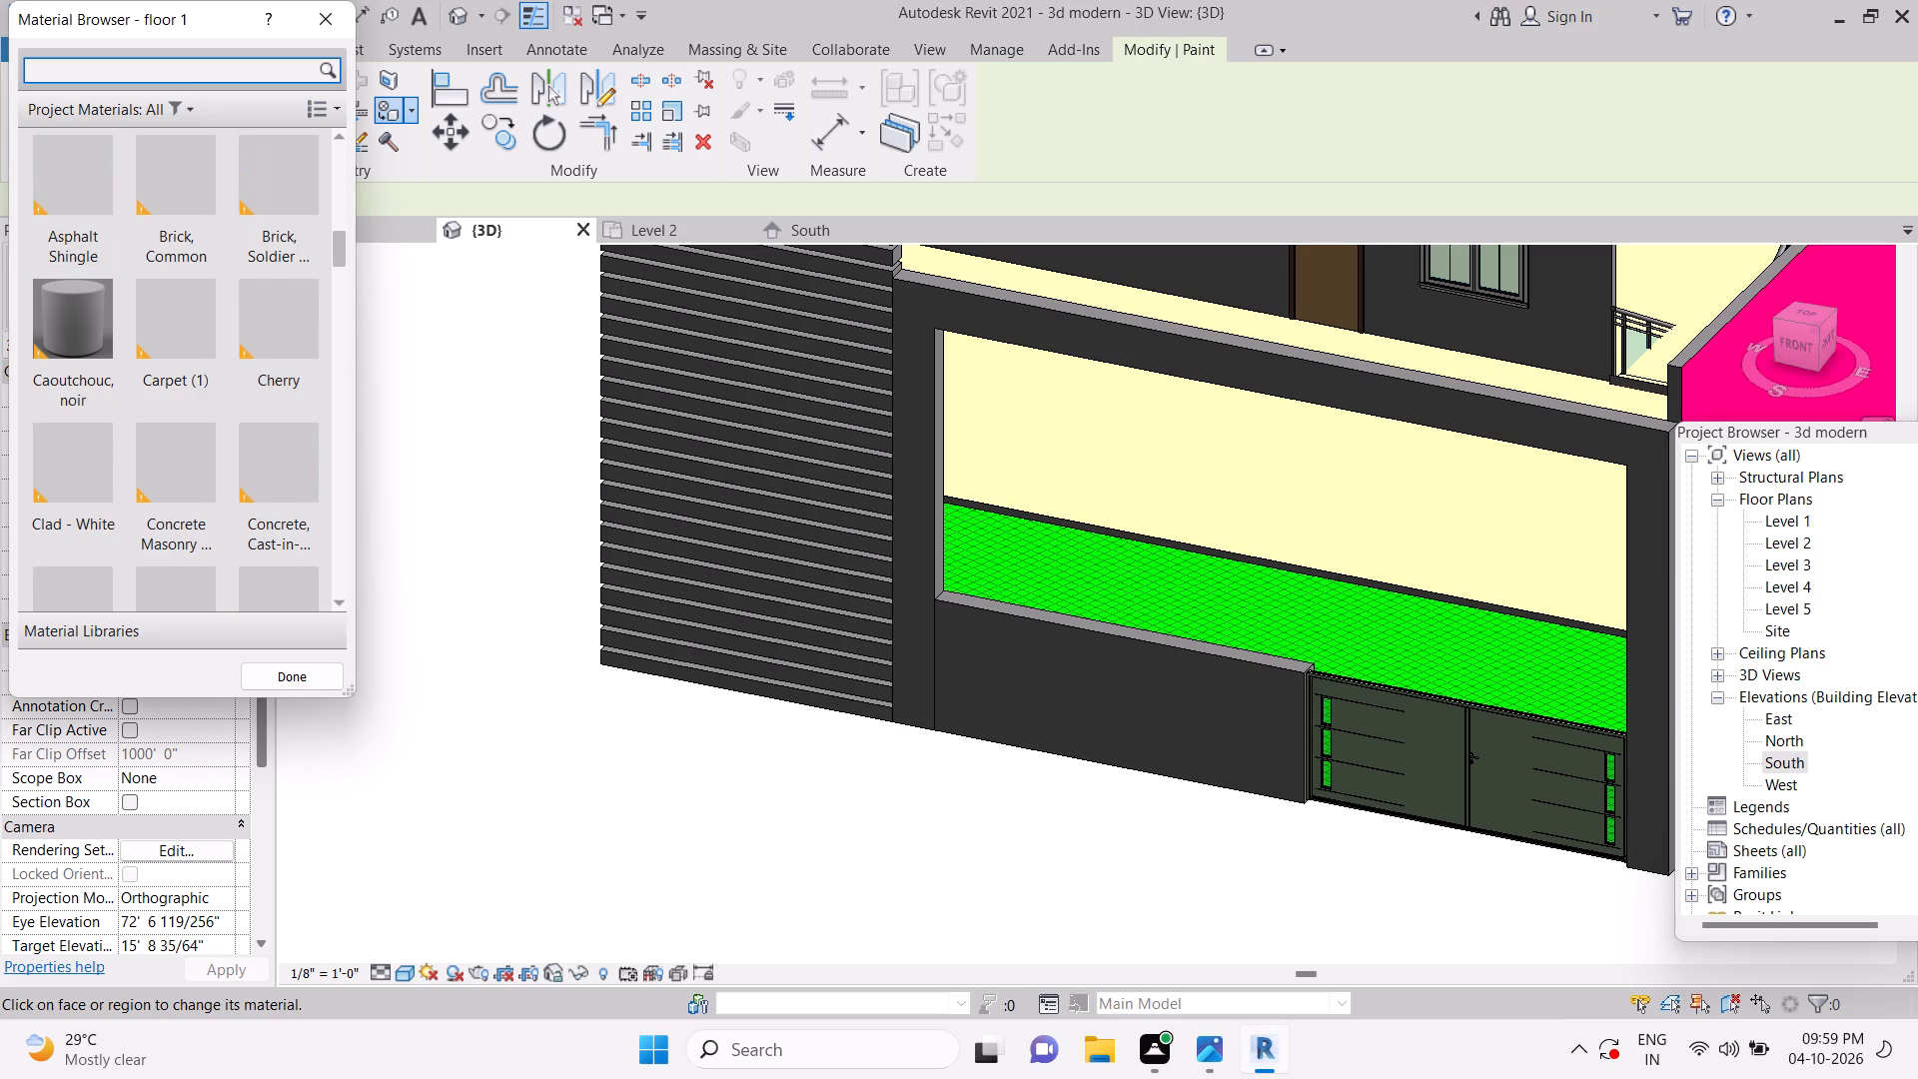
pyautogui.write('fl')
pyautogui.press('o')
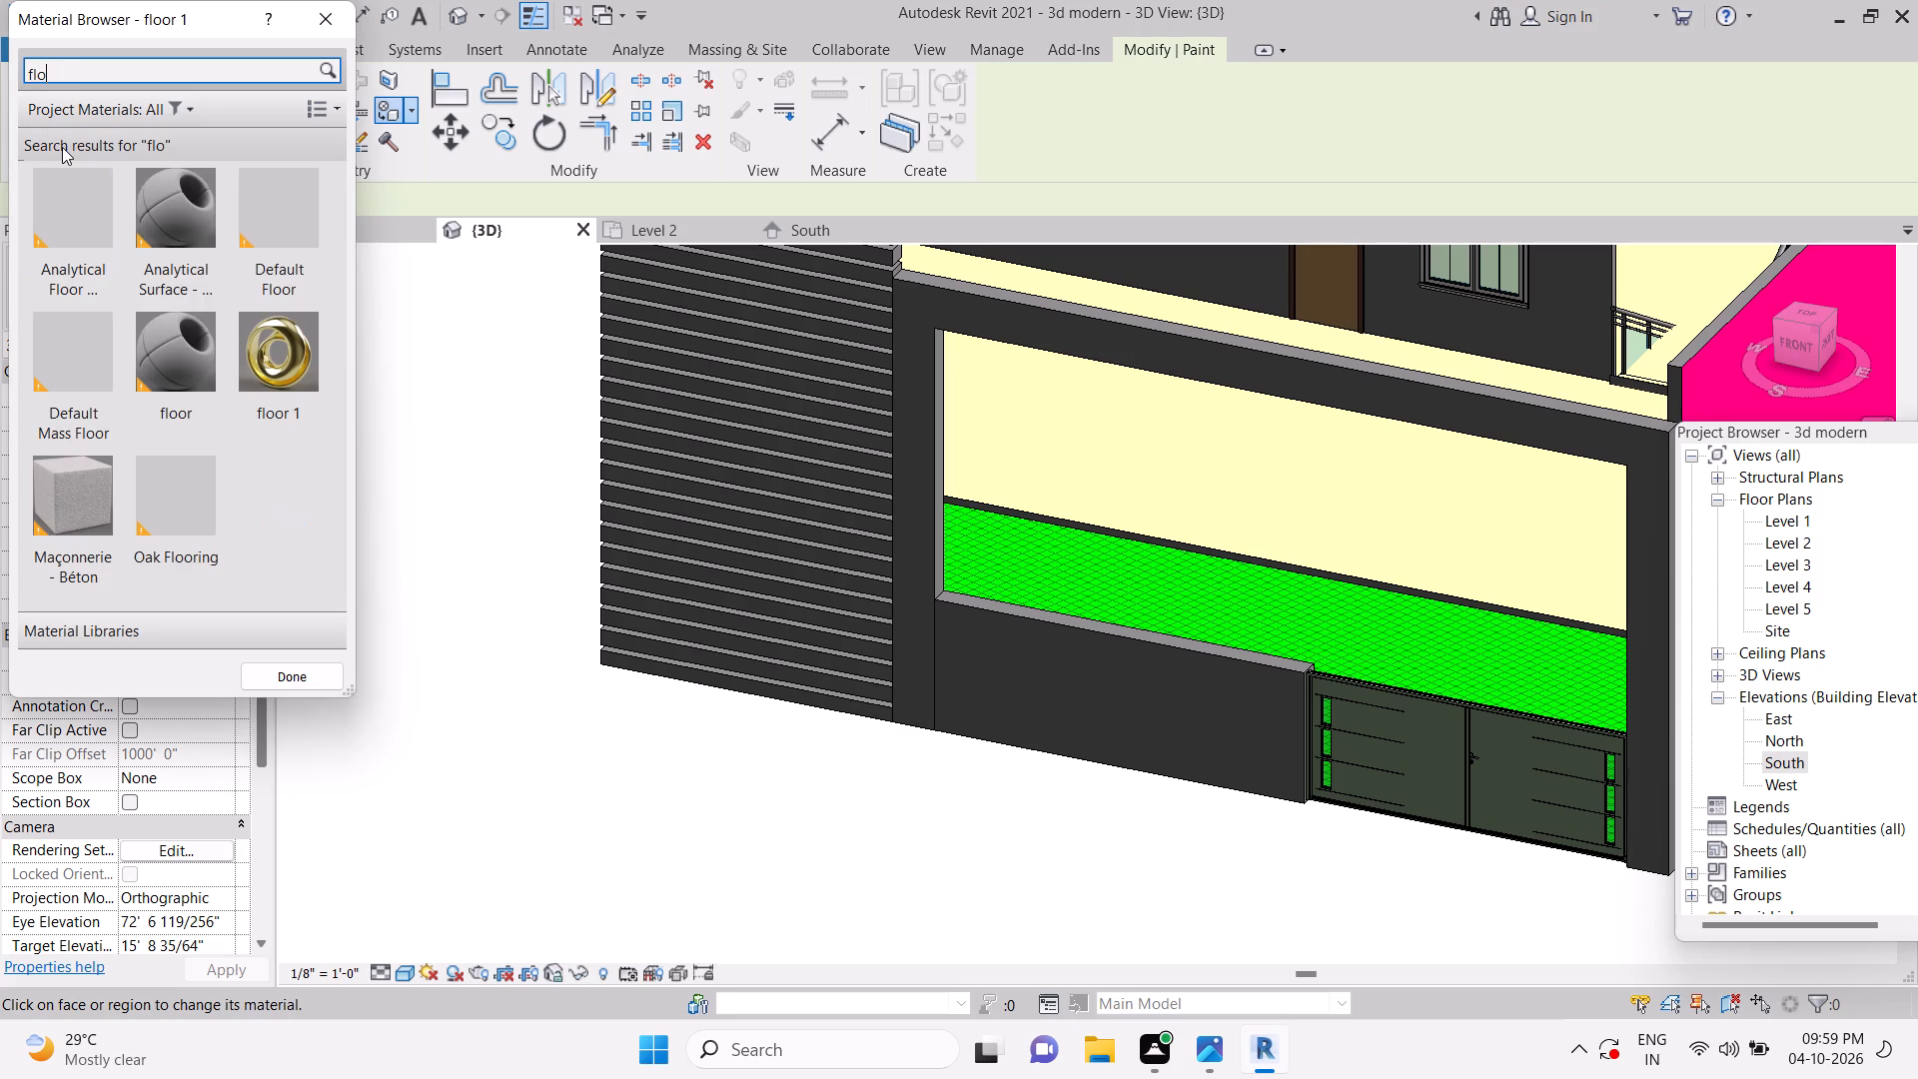
pyautogui.click(197, 353)
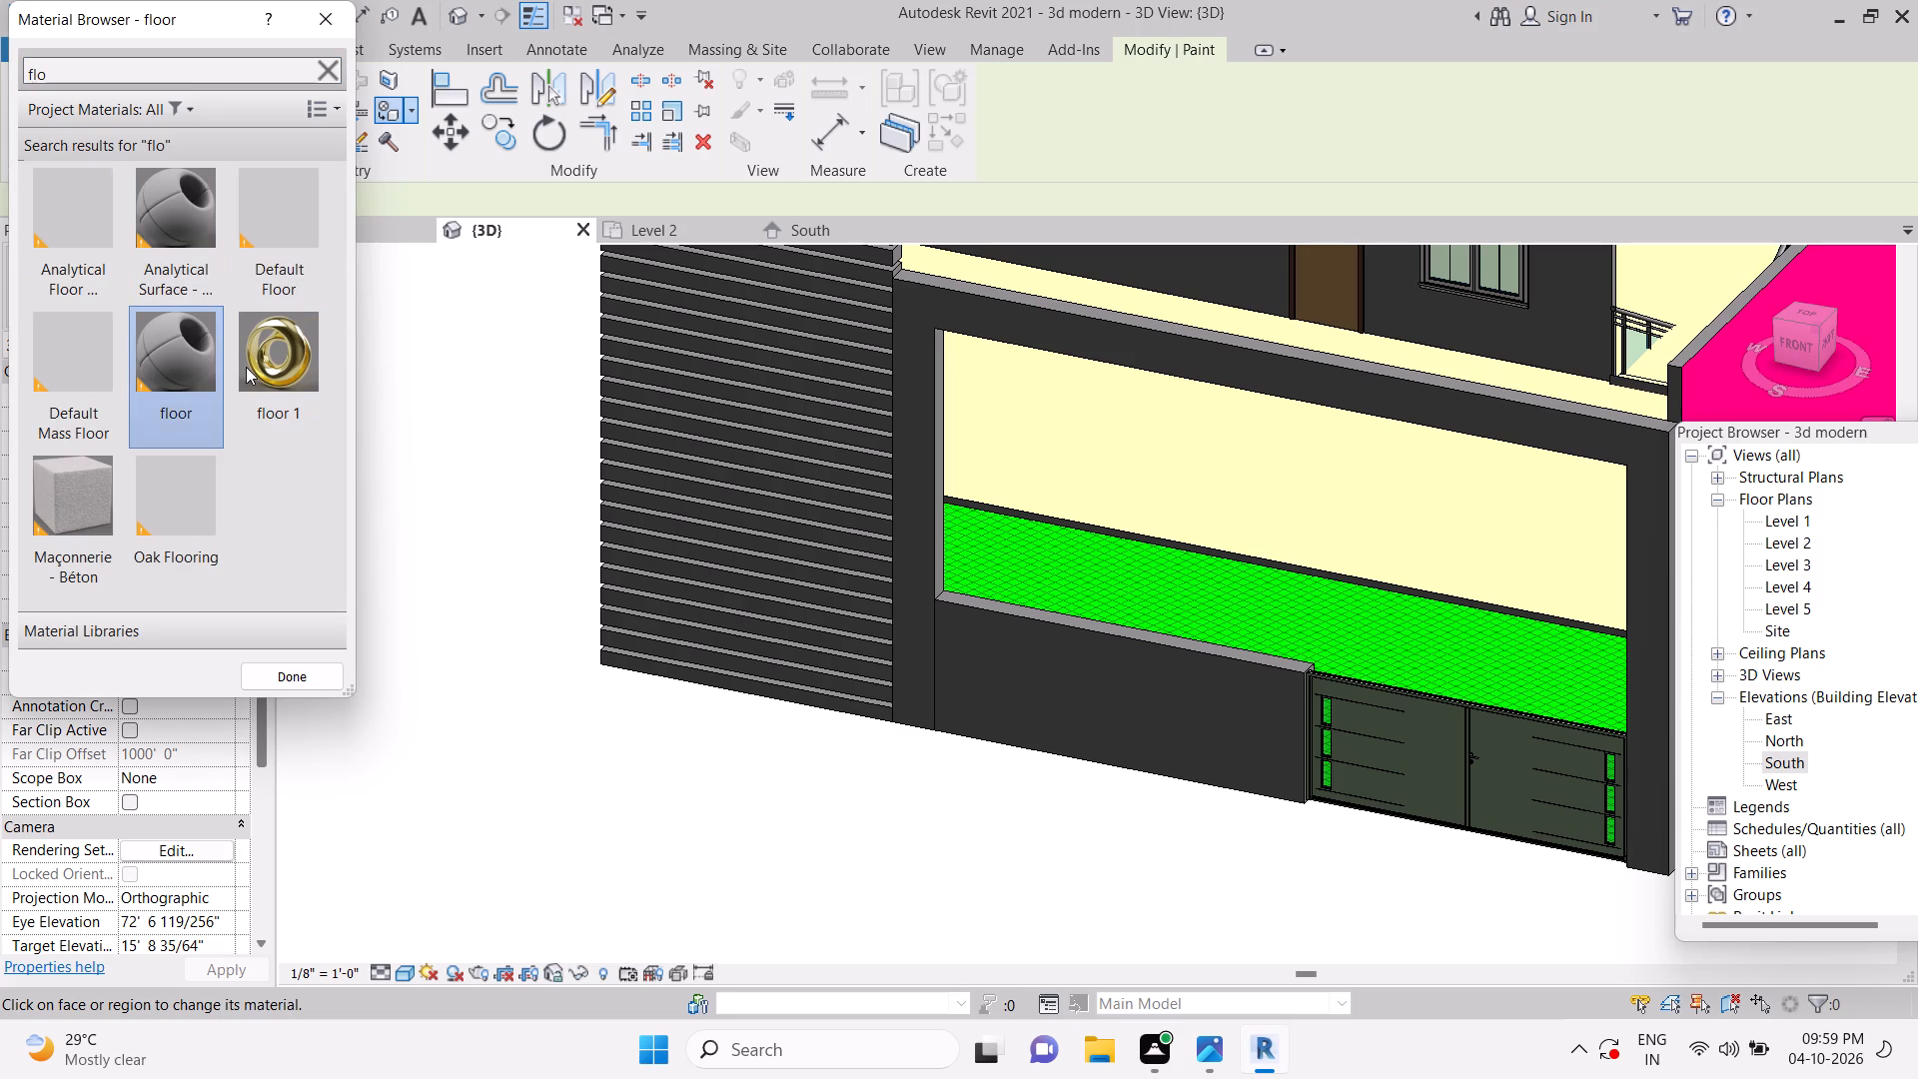
pyautogui.click(1175, 579)
pyautogui.click(1266, 524)
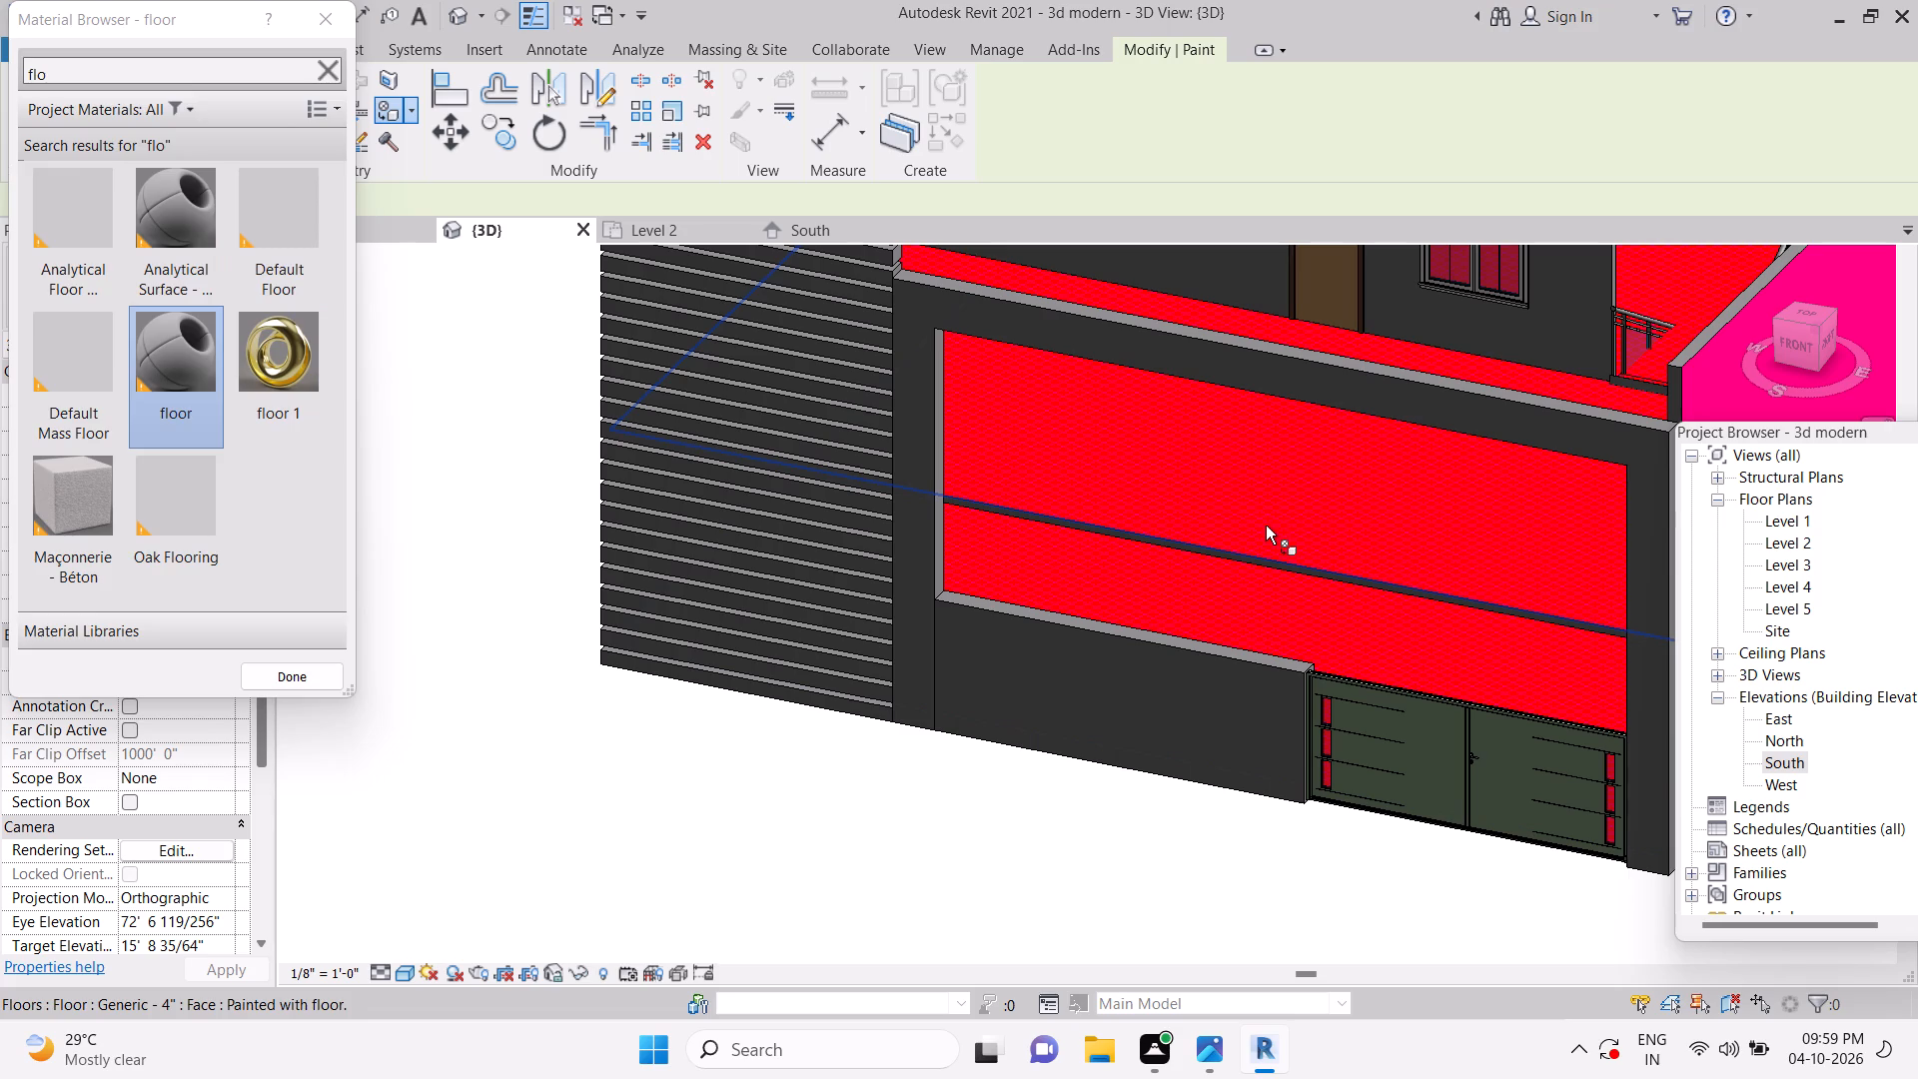
pyautogui.press('Escape')
pyautogui.scroll(-5, 1281, 580)
pyautogui.press('Escape')
pyautogui.press('Escape')
pyautogui.press('Escape')
pyautogui.press('Escape')
pyautogui.press('Escape')
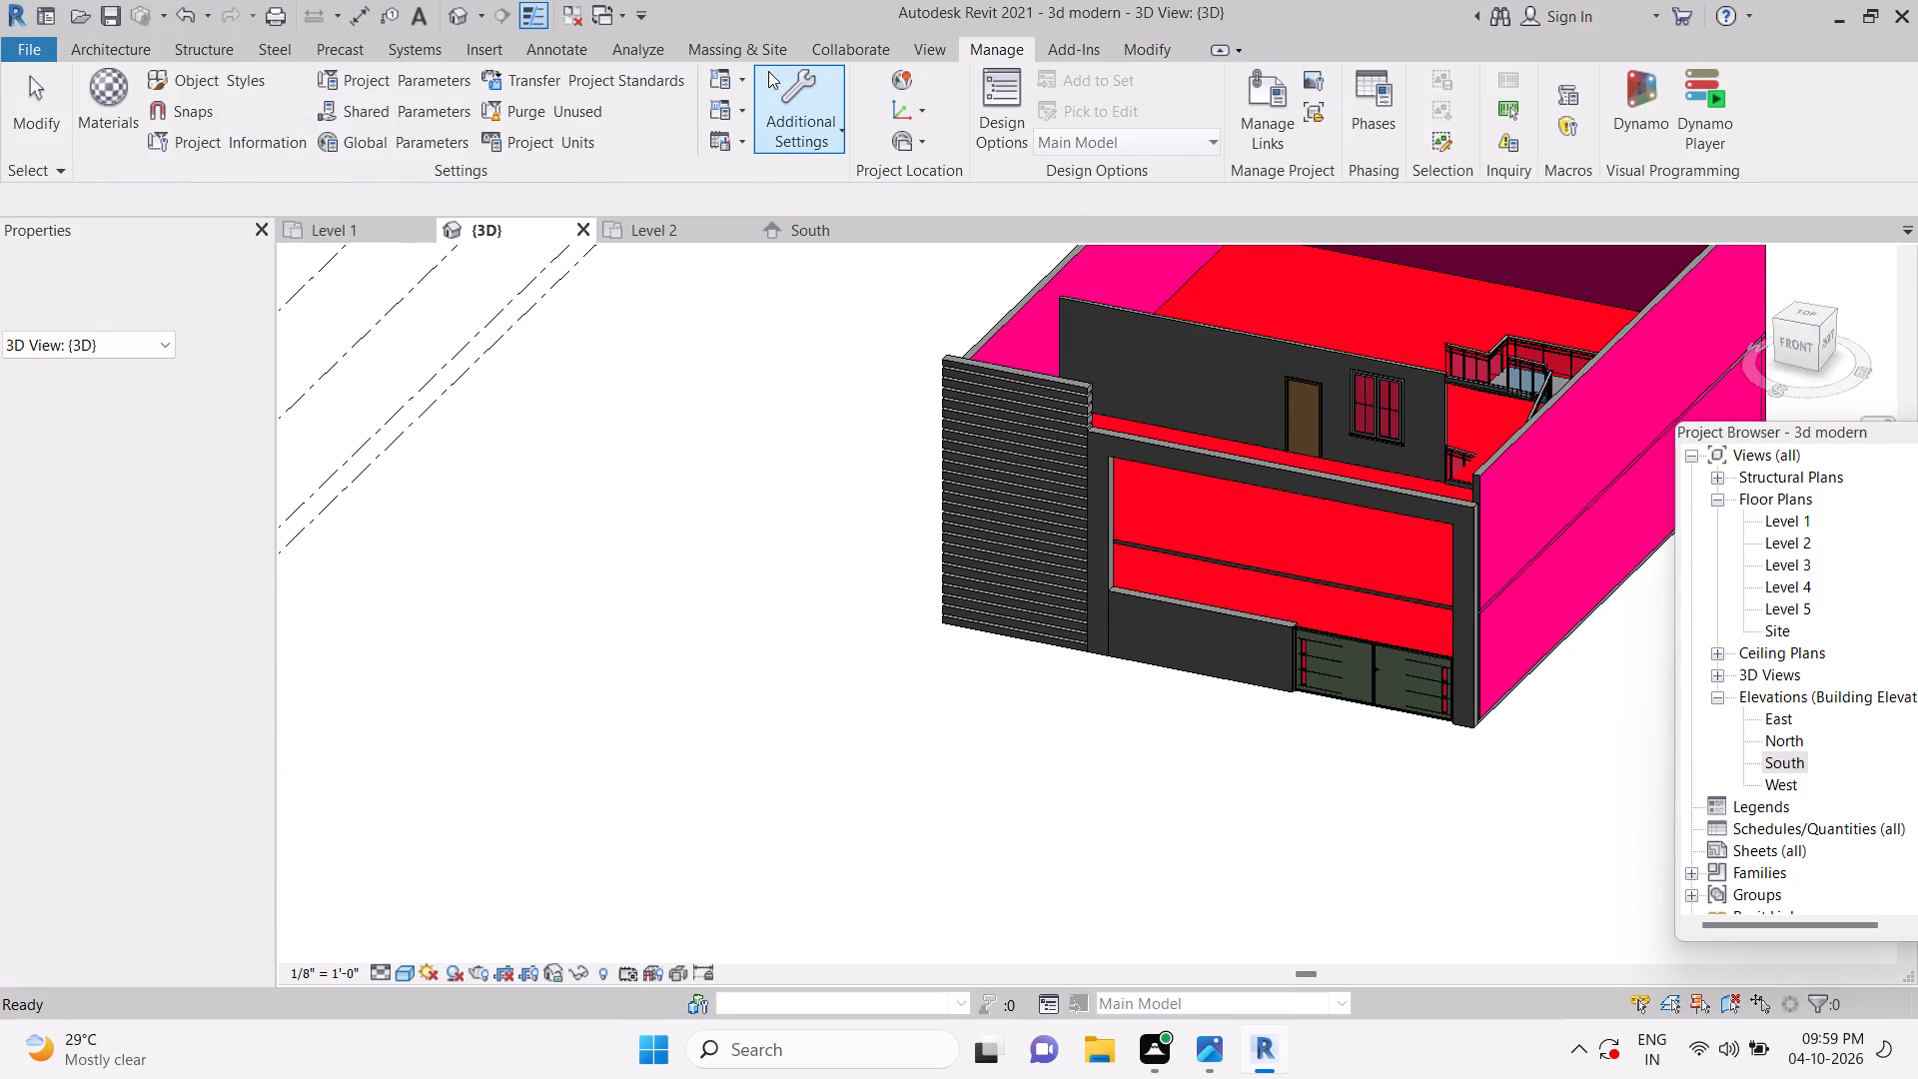
# Change the "floor" material's appearance colour to light orange RGB 255 207 159, dismissing the pop-up card, and apply it.
pyautogui.click(120, 90)
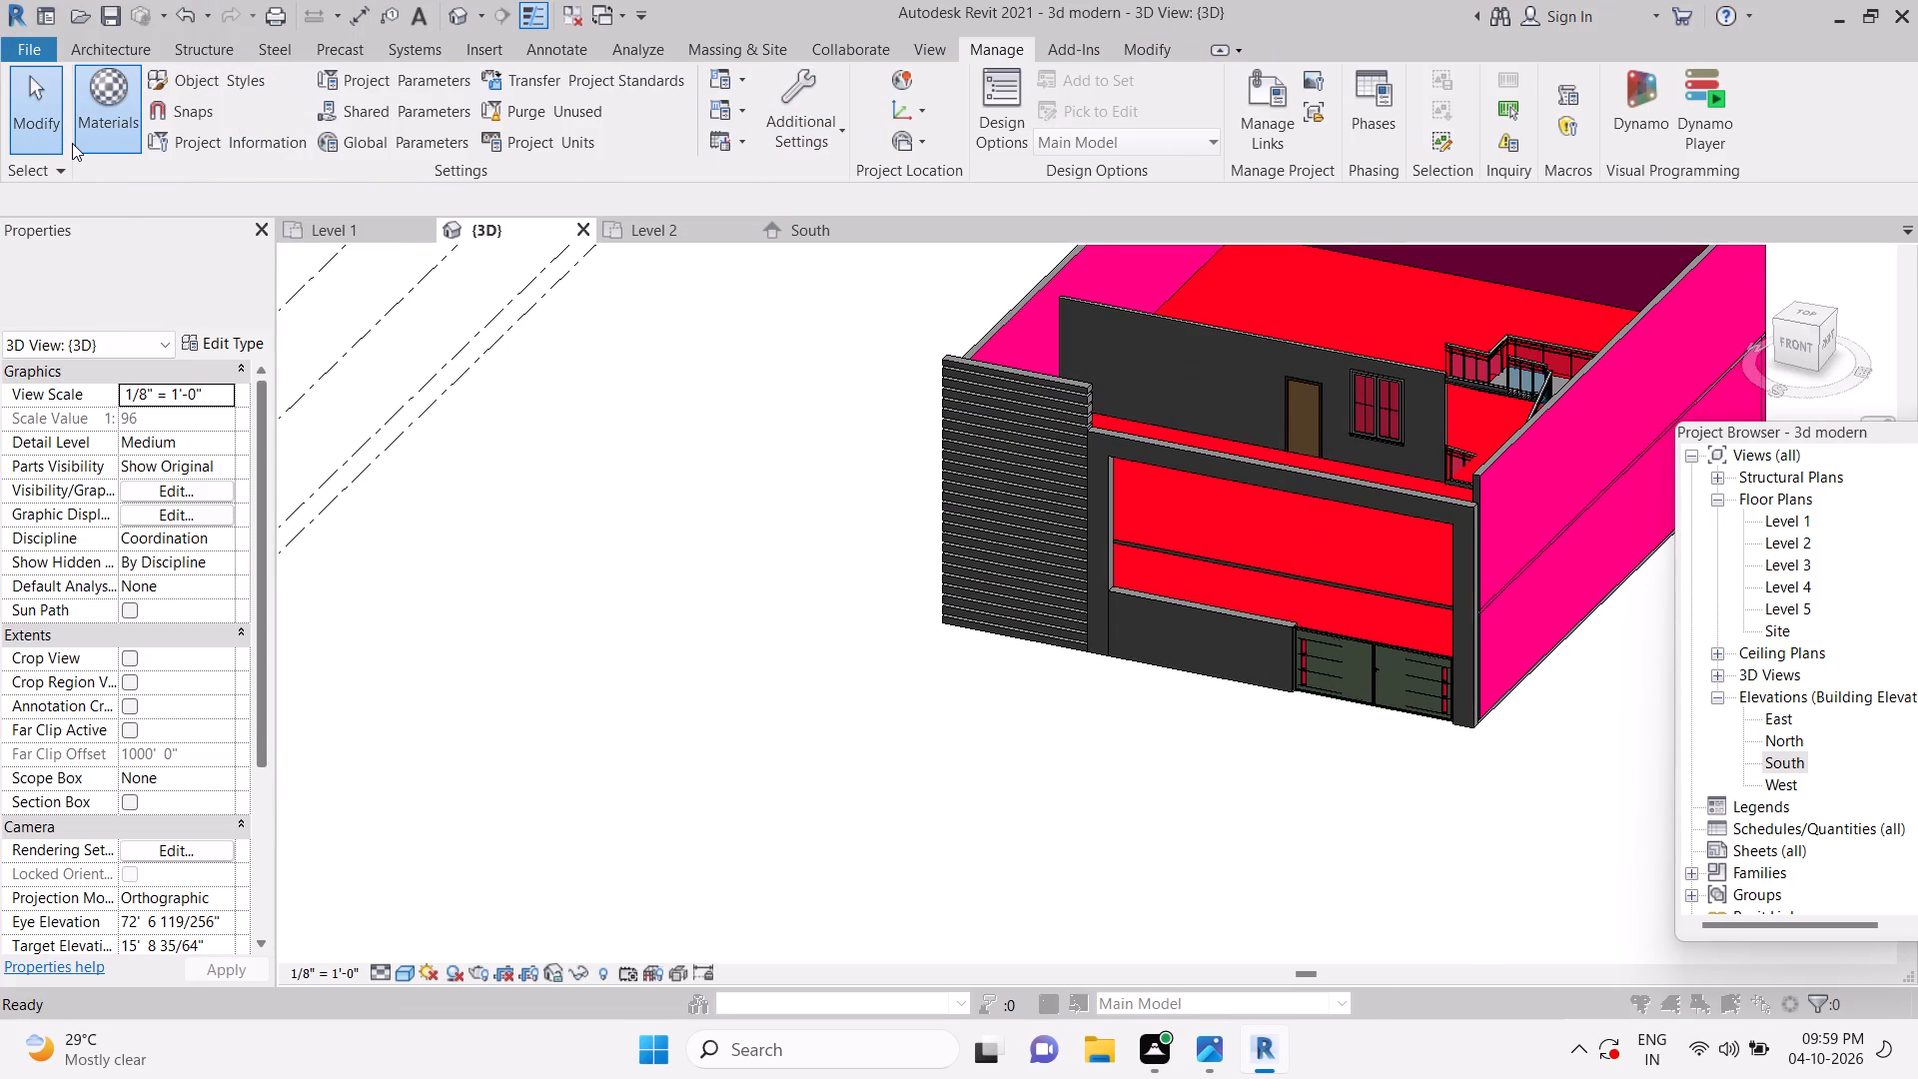
pyautogui.click(107, 474)
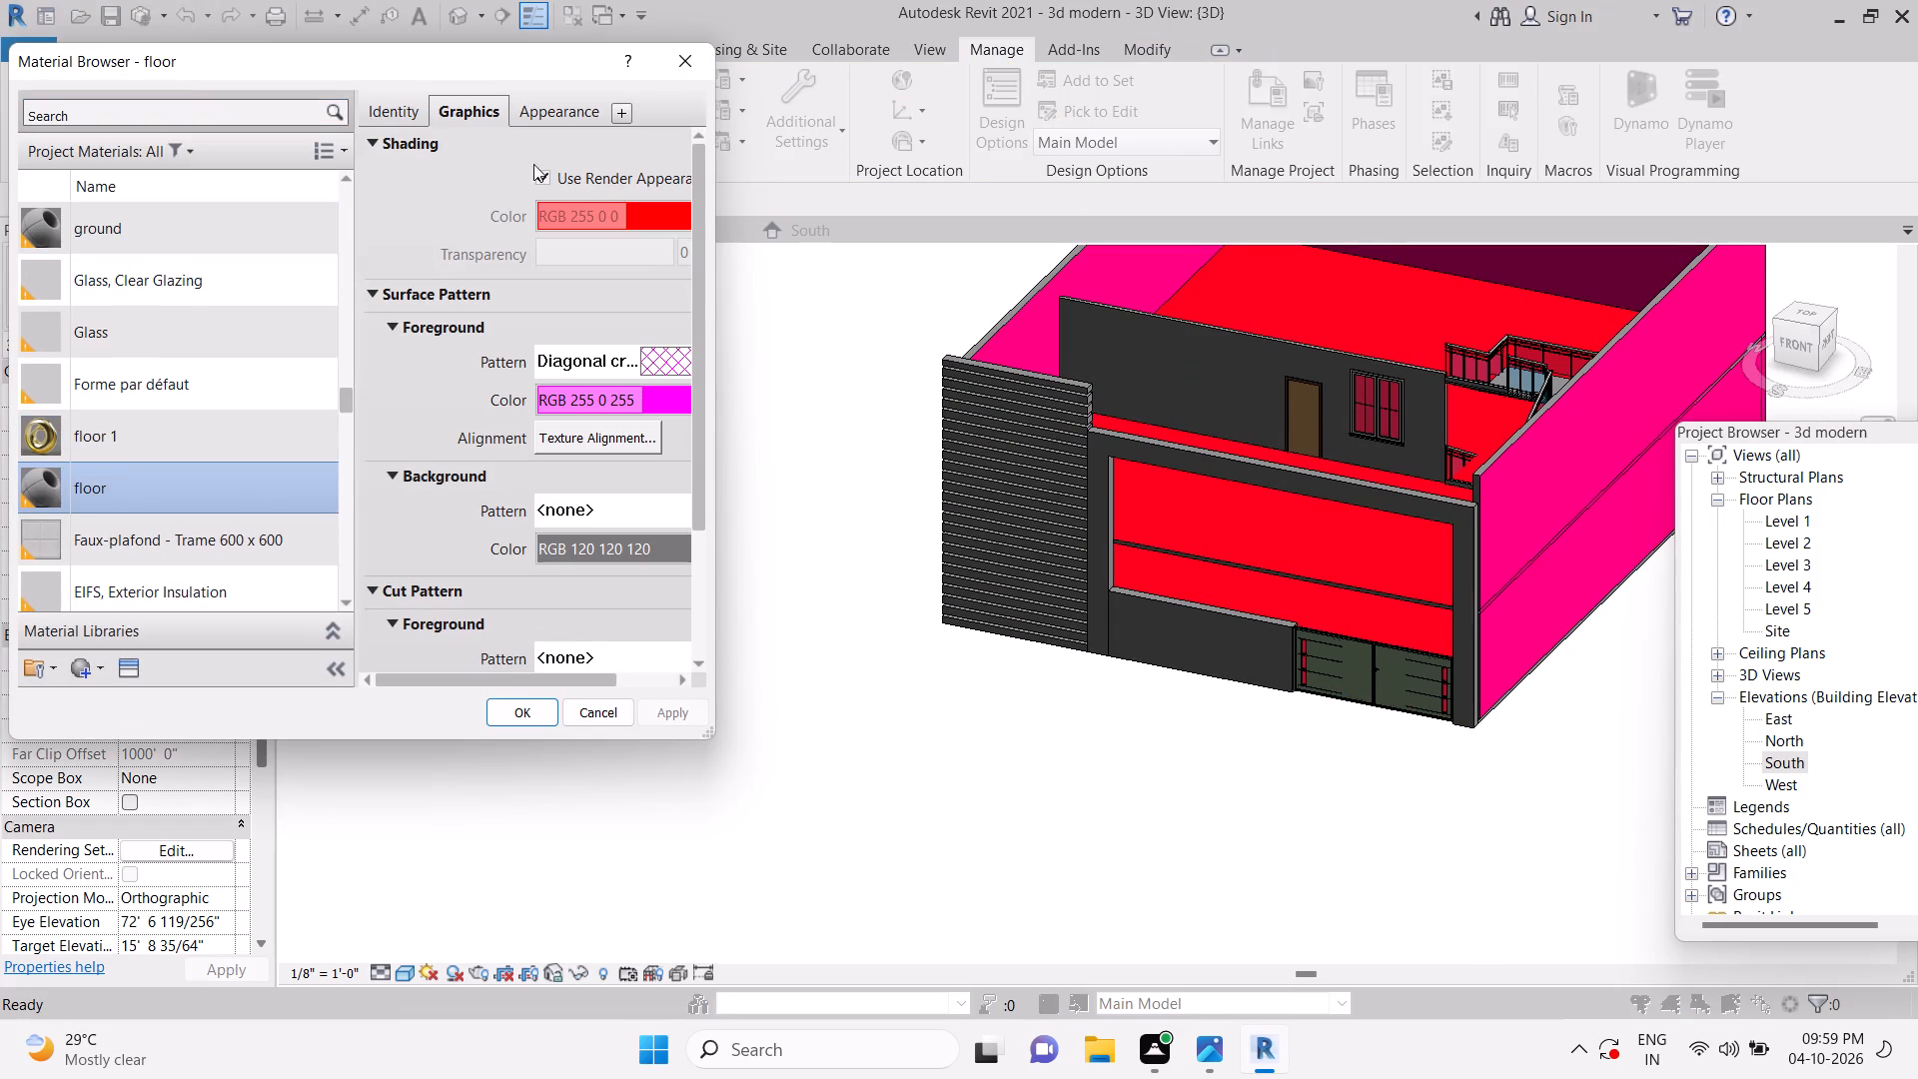
pyautogui.click(612, 212)
pyautogui.click(582, 104)
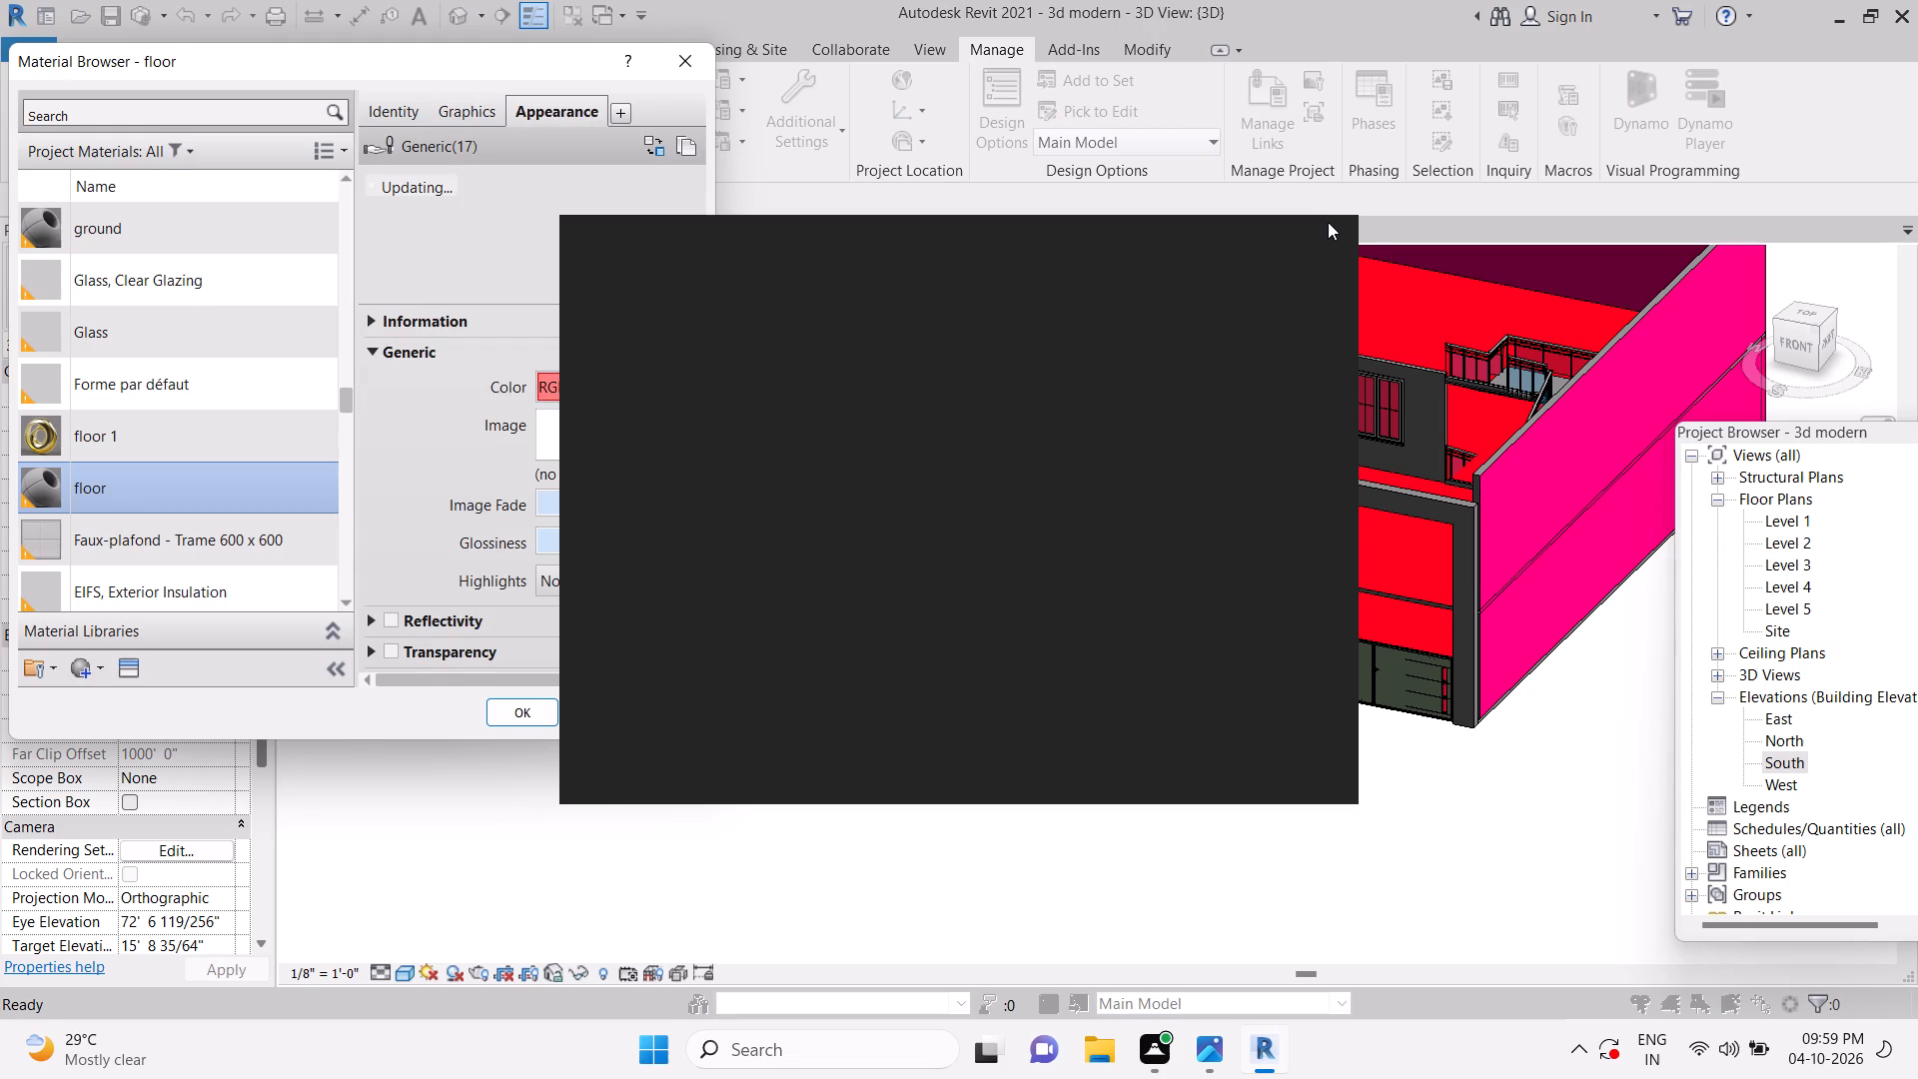
pyautogui.click(1327, 241)
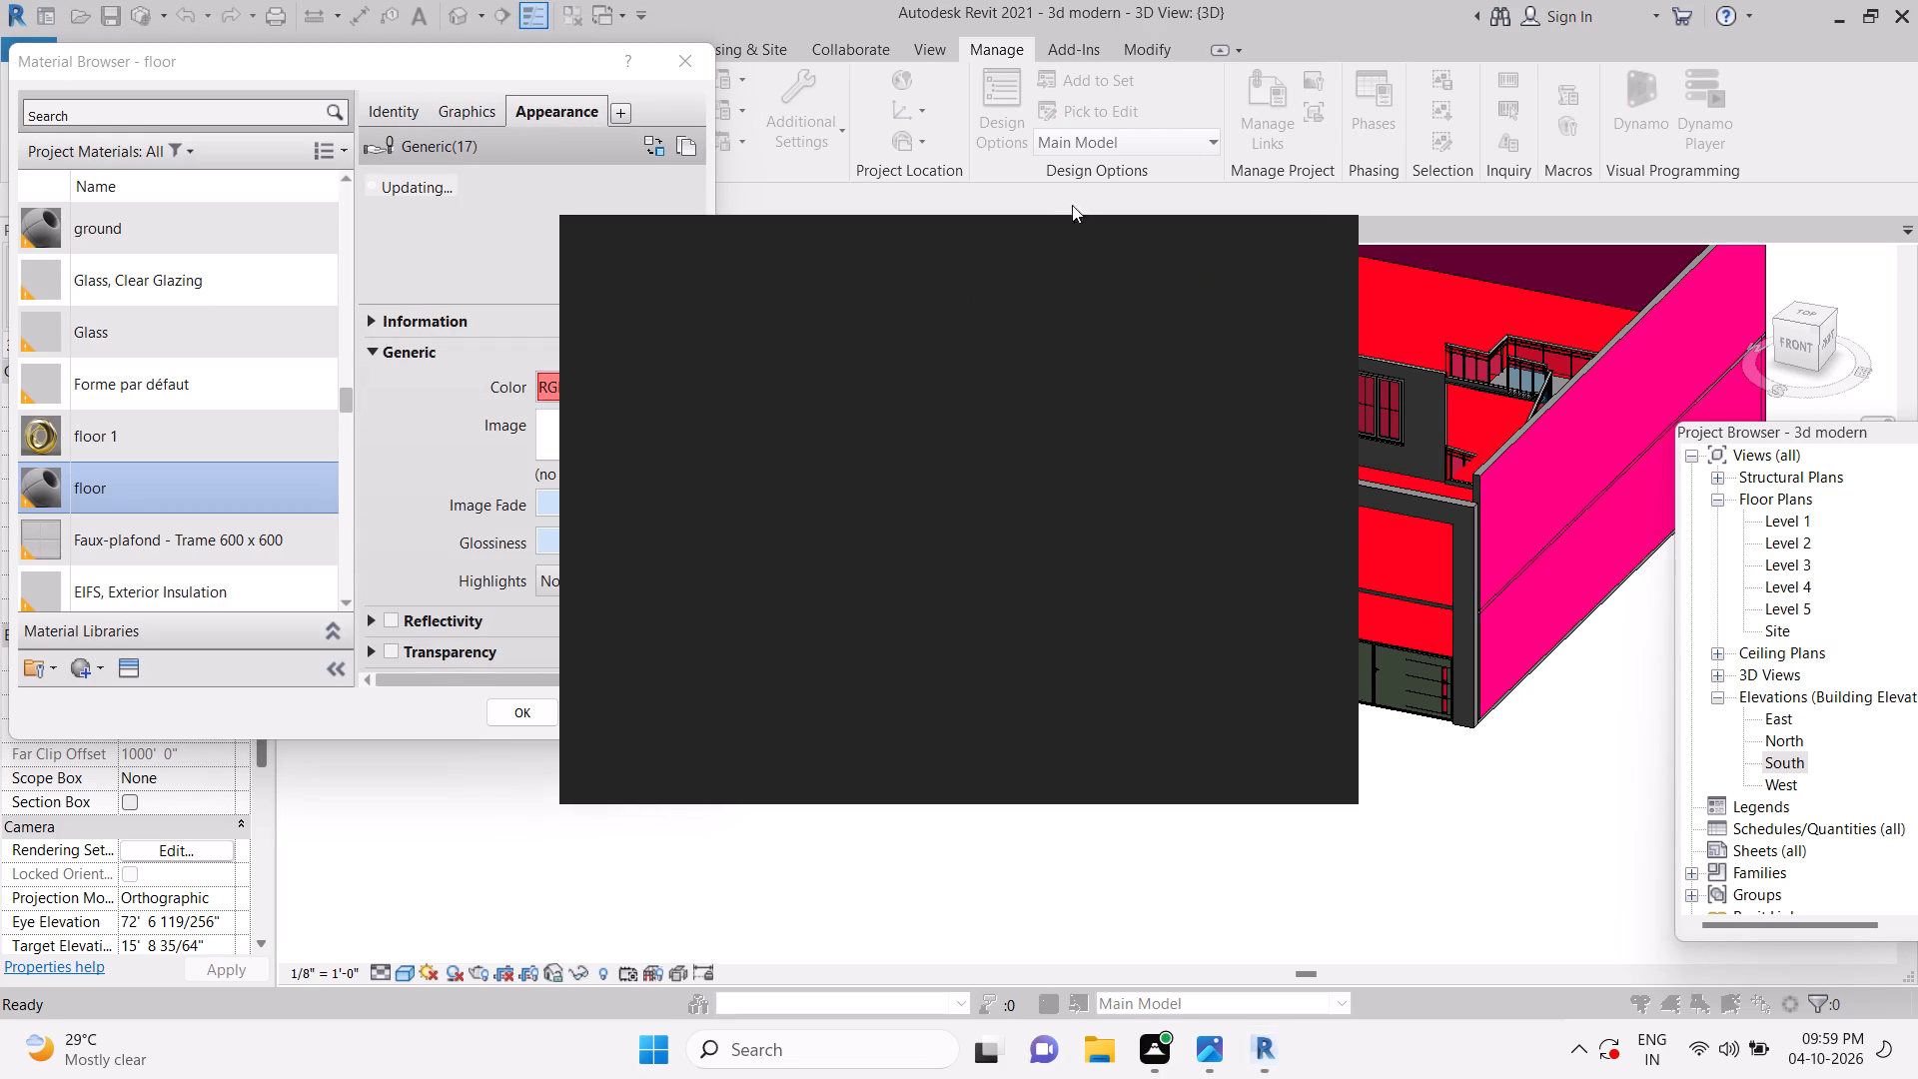
pyautogui.click(631, 395)
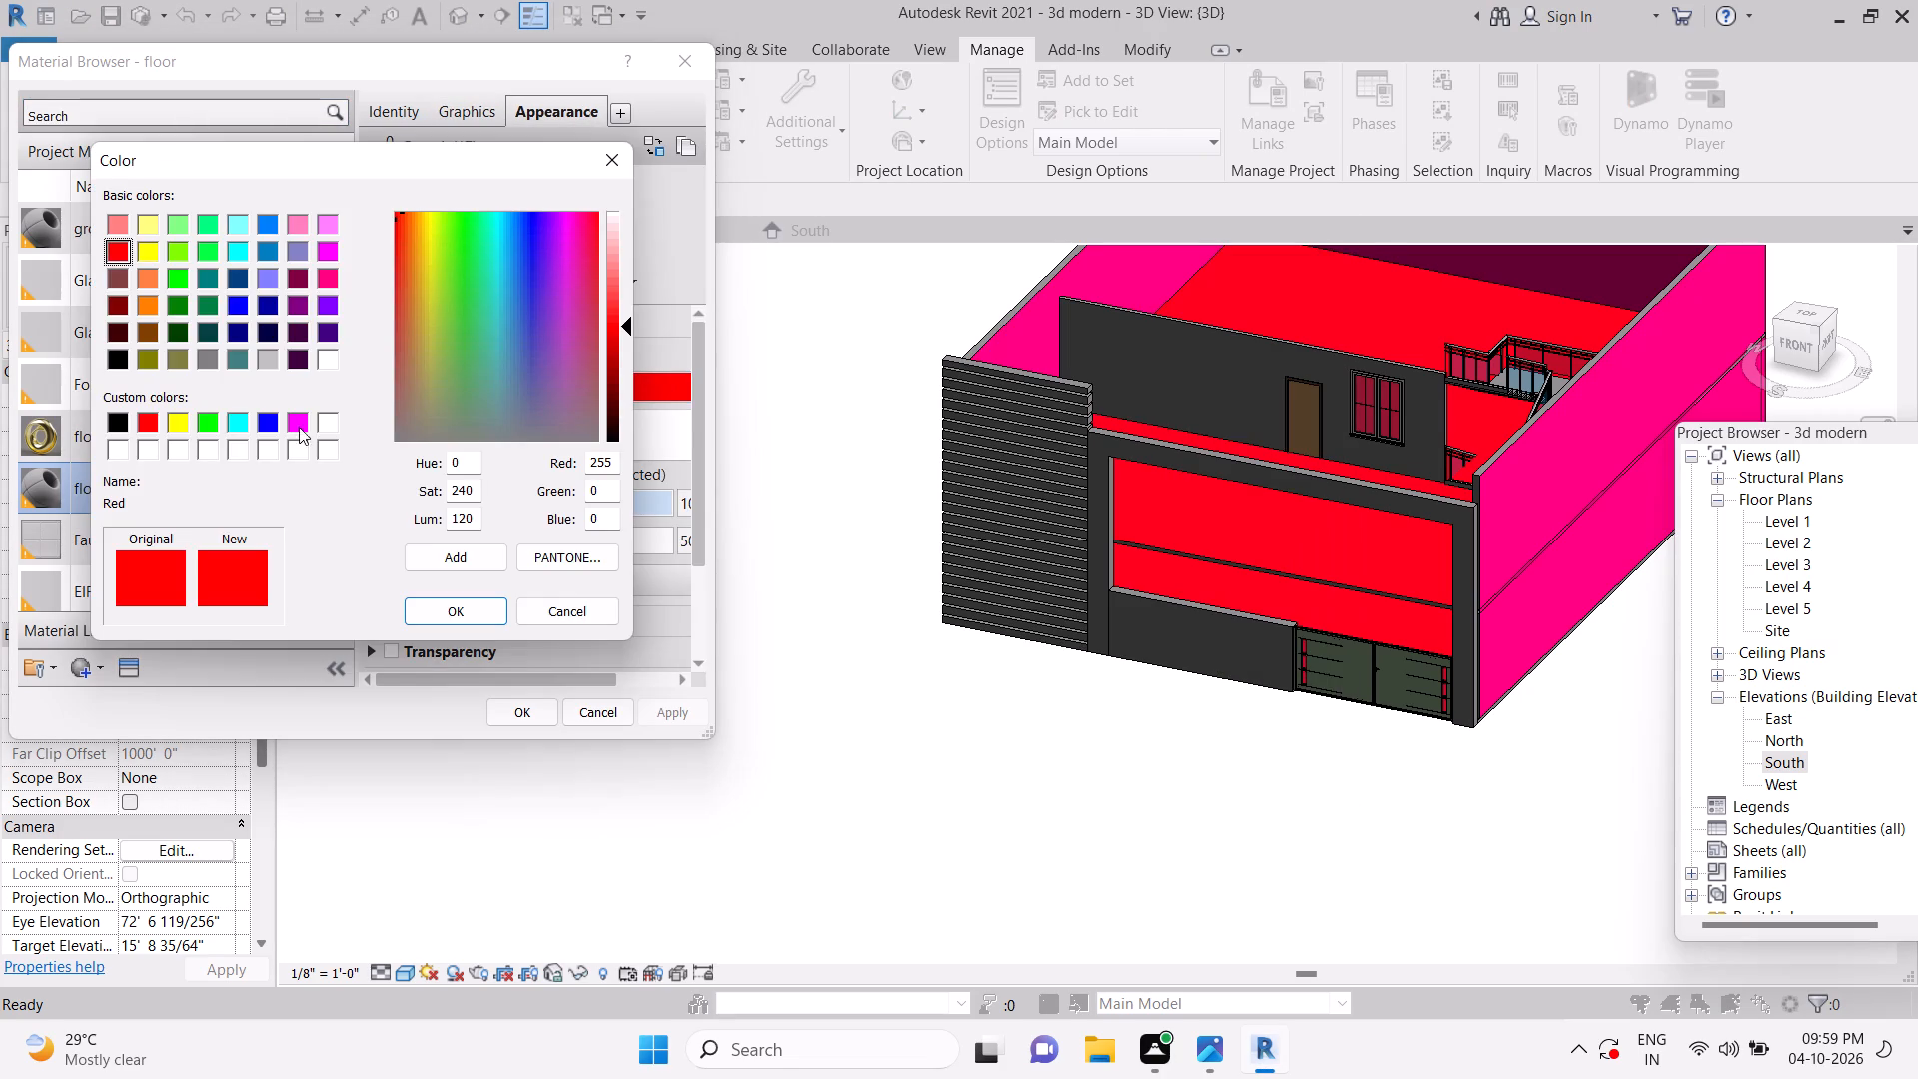
pyautogui.click(154, 303)
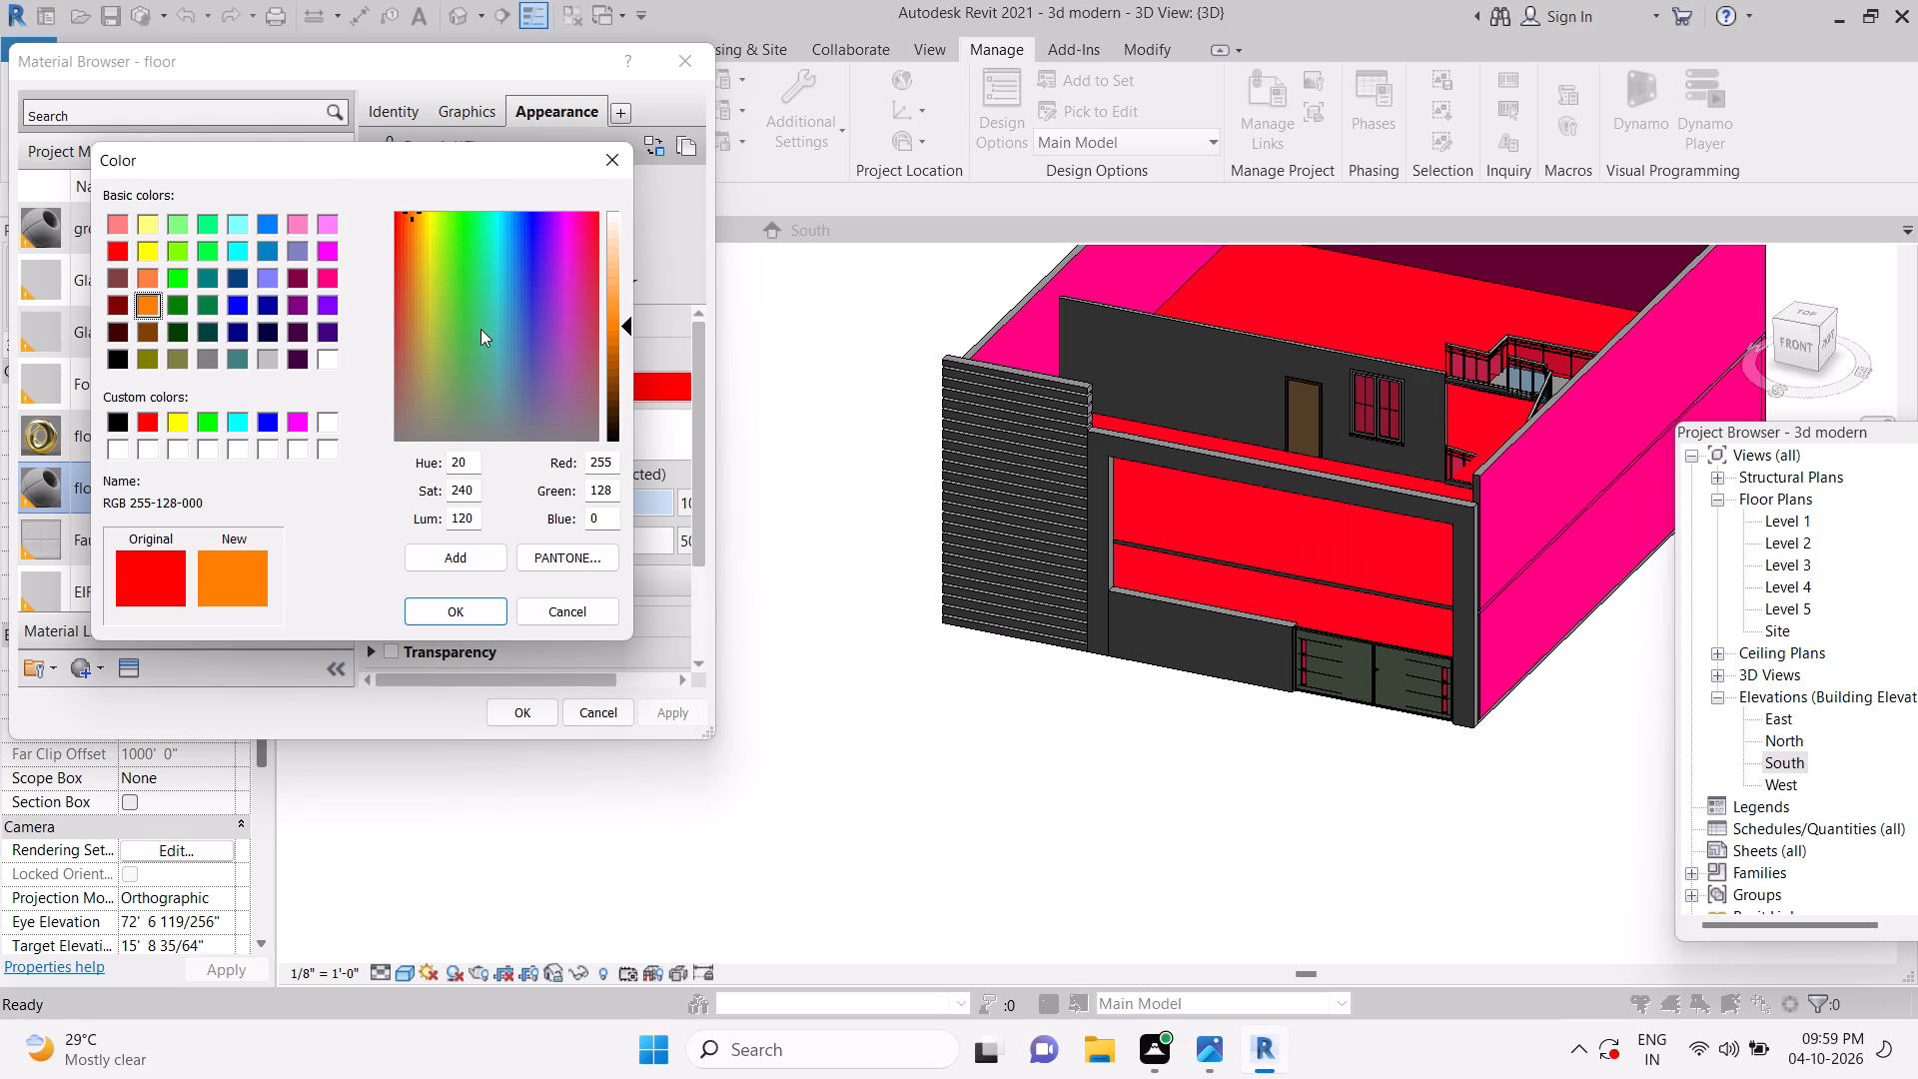
pyautogui.moveTo(629, 324); pyautogui.dragTo(632, 259)
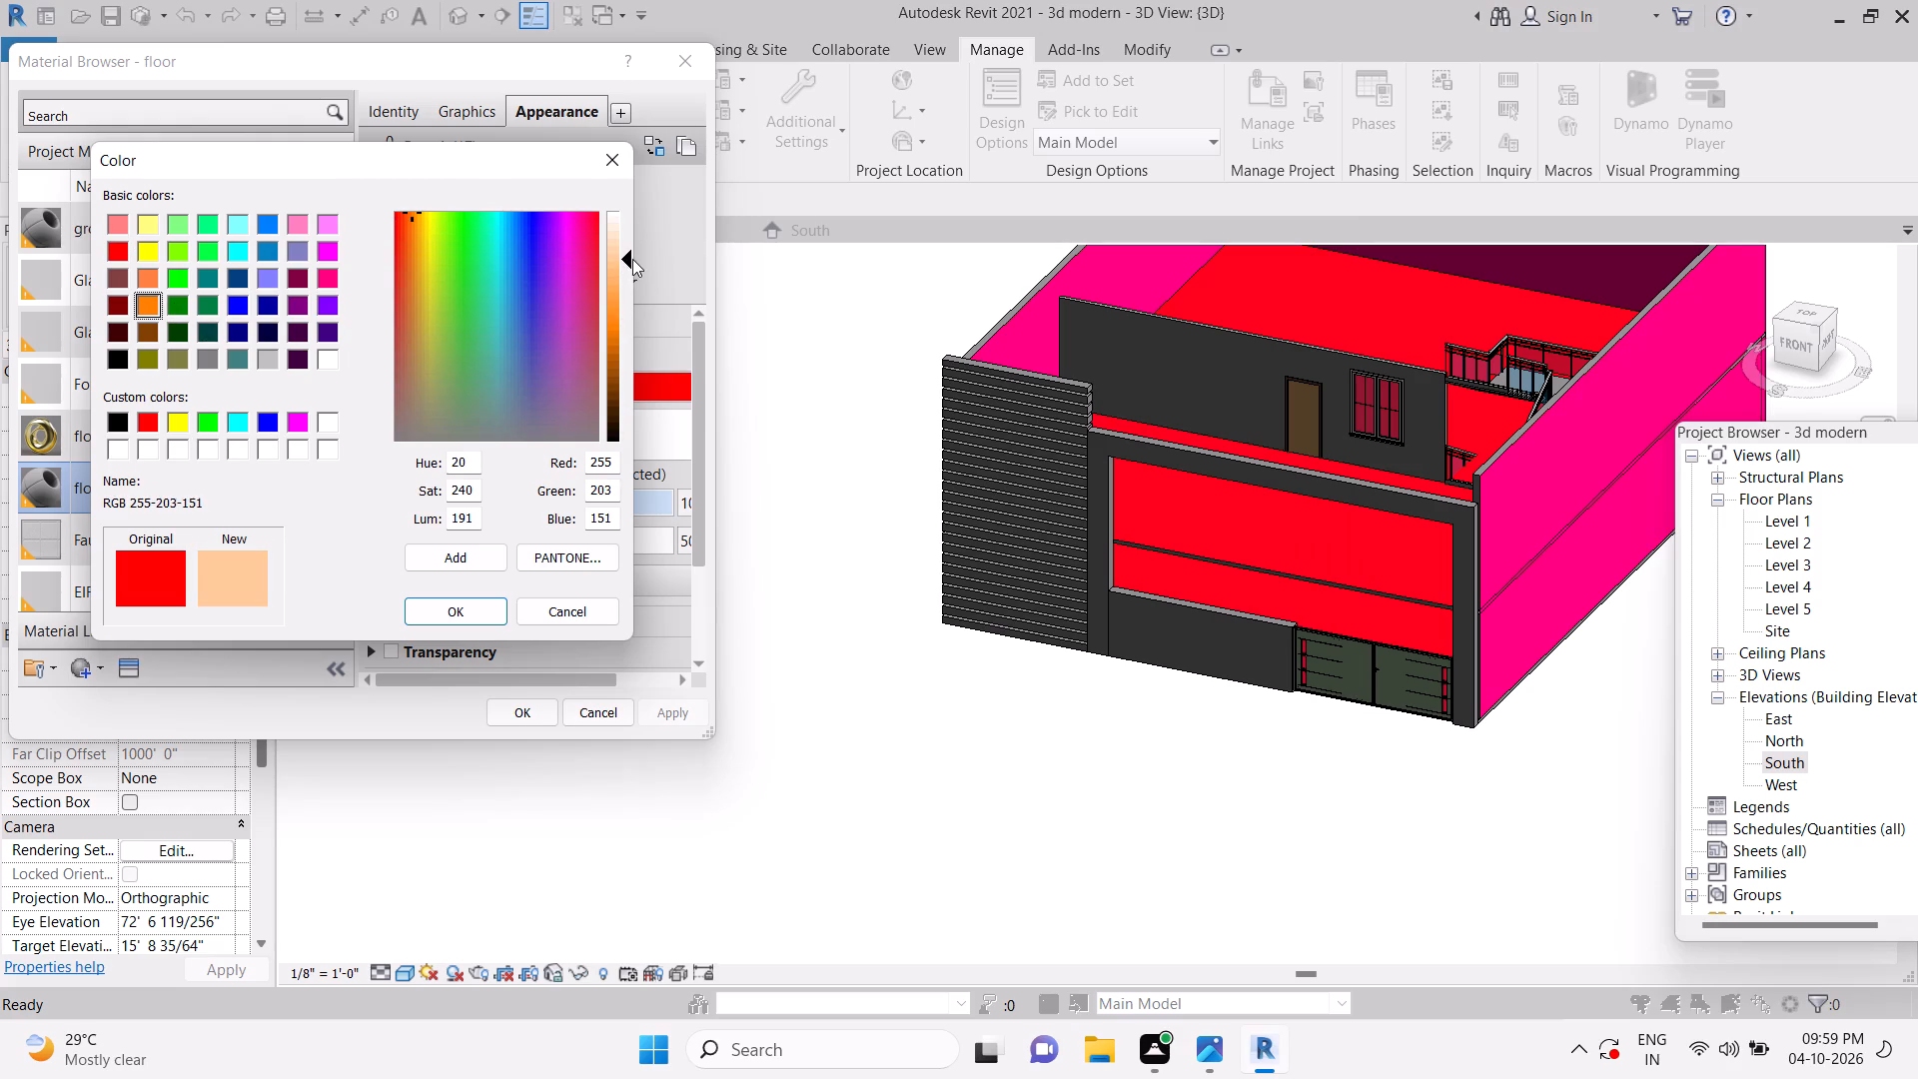
pyautogui.moveTo(632, 259); pyautogui.dragTo(630, 255)
pyautogui.click(484, 610)
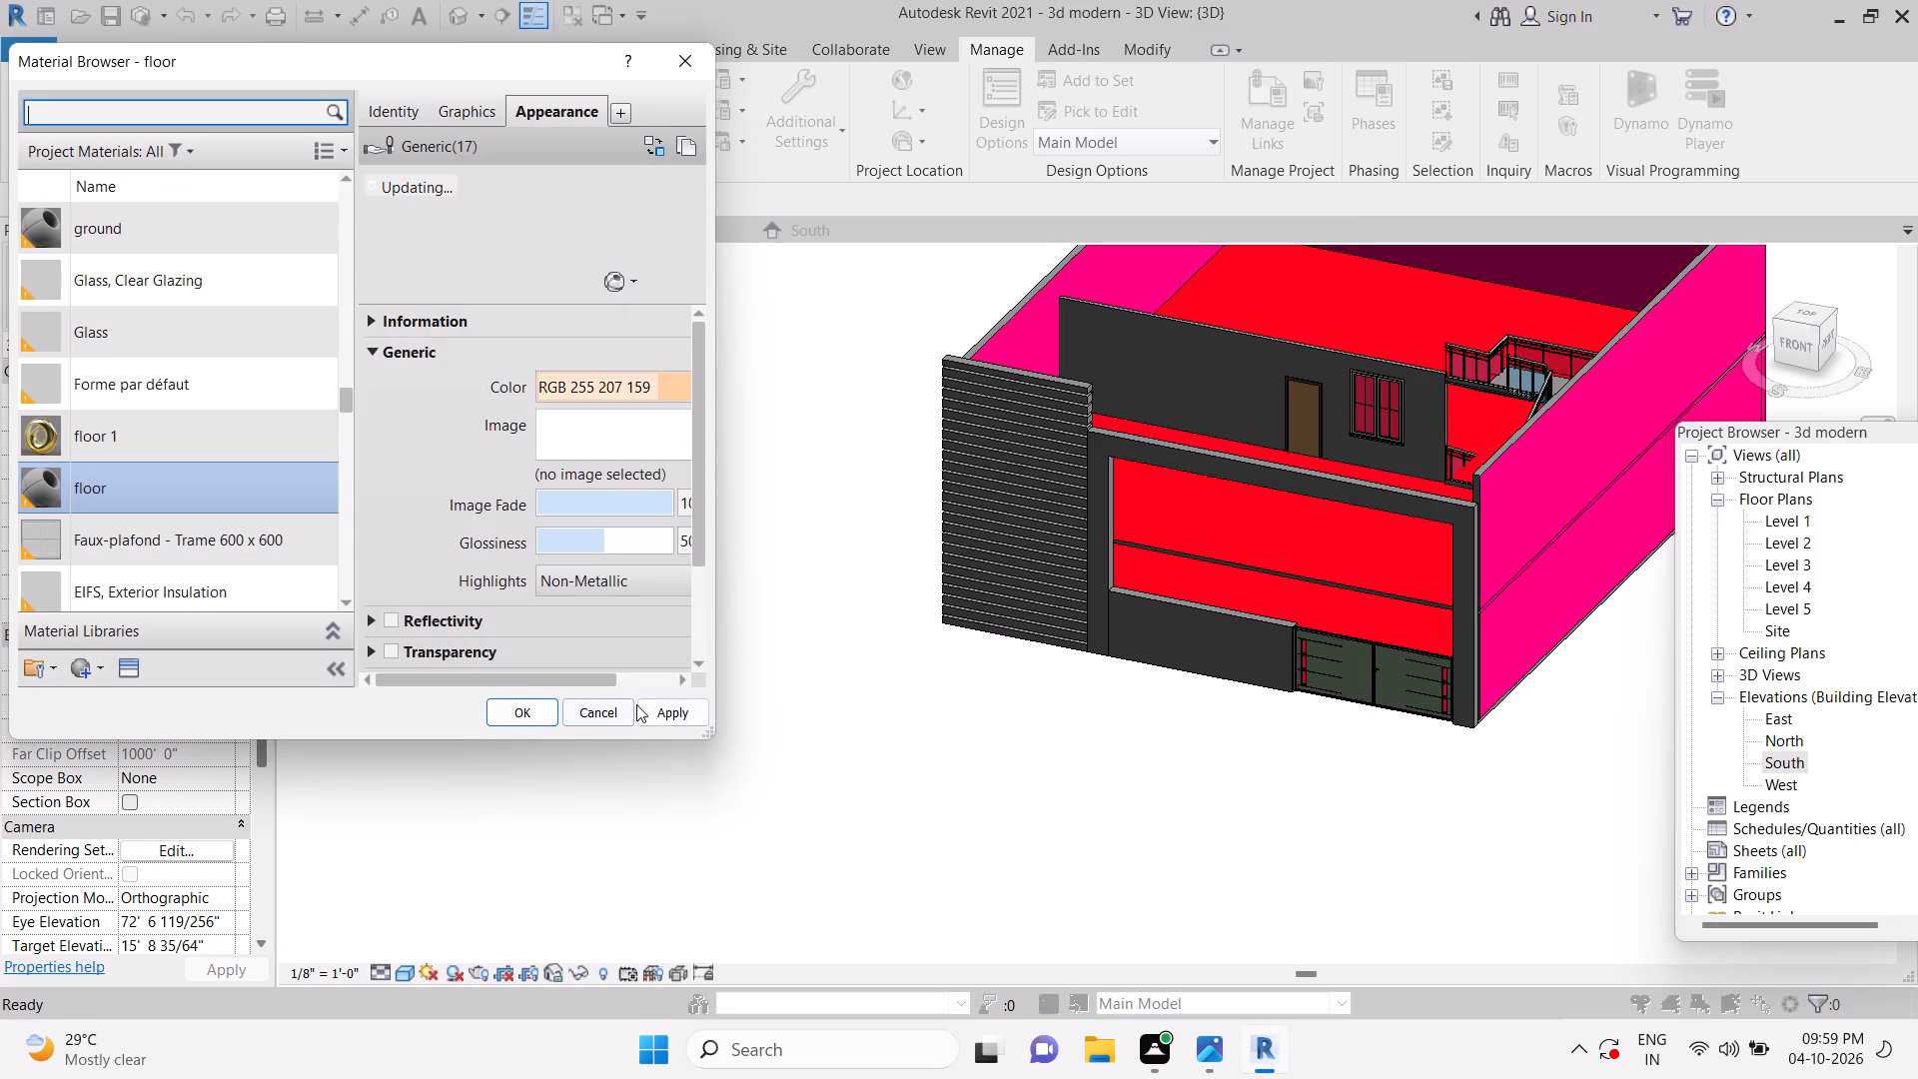
pyautogui.click(664, 709)
pyautogui.click(533, 715)
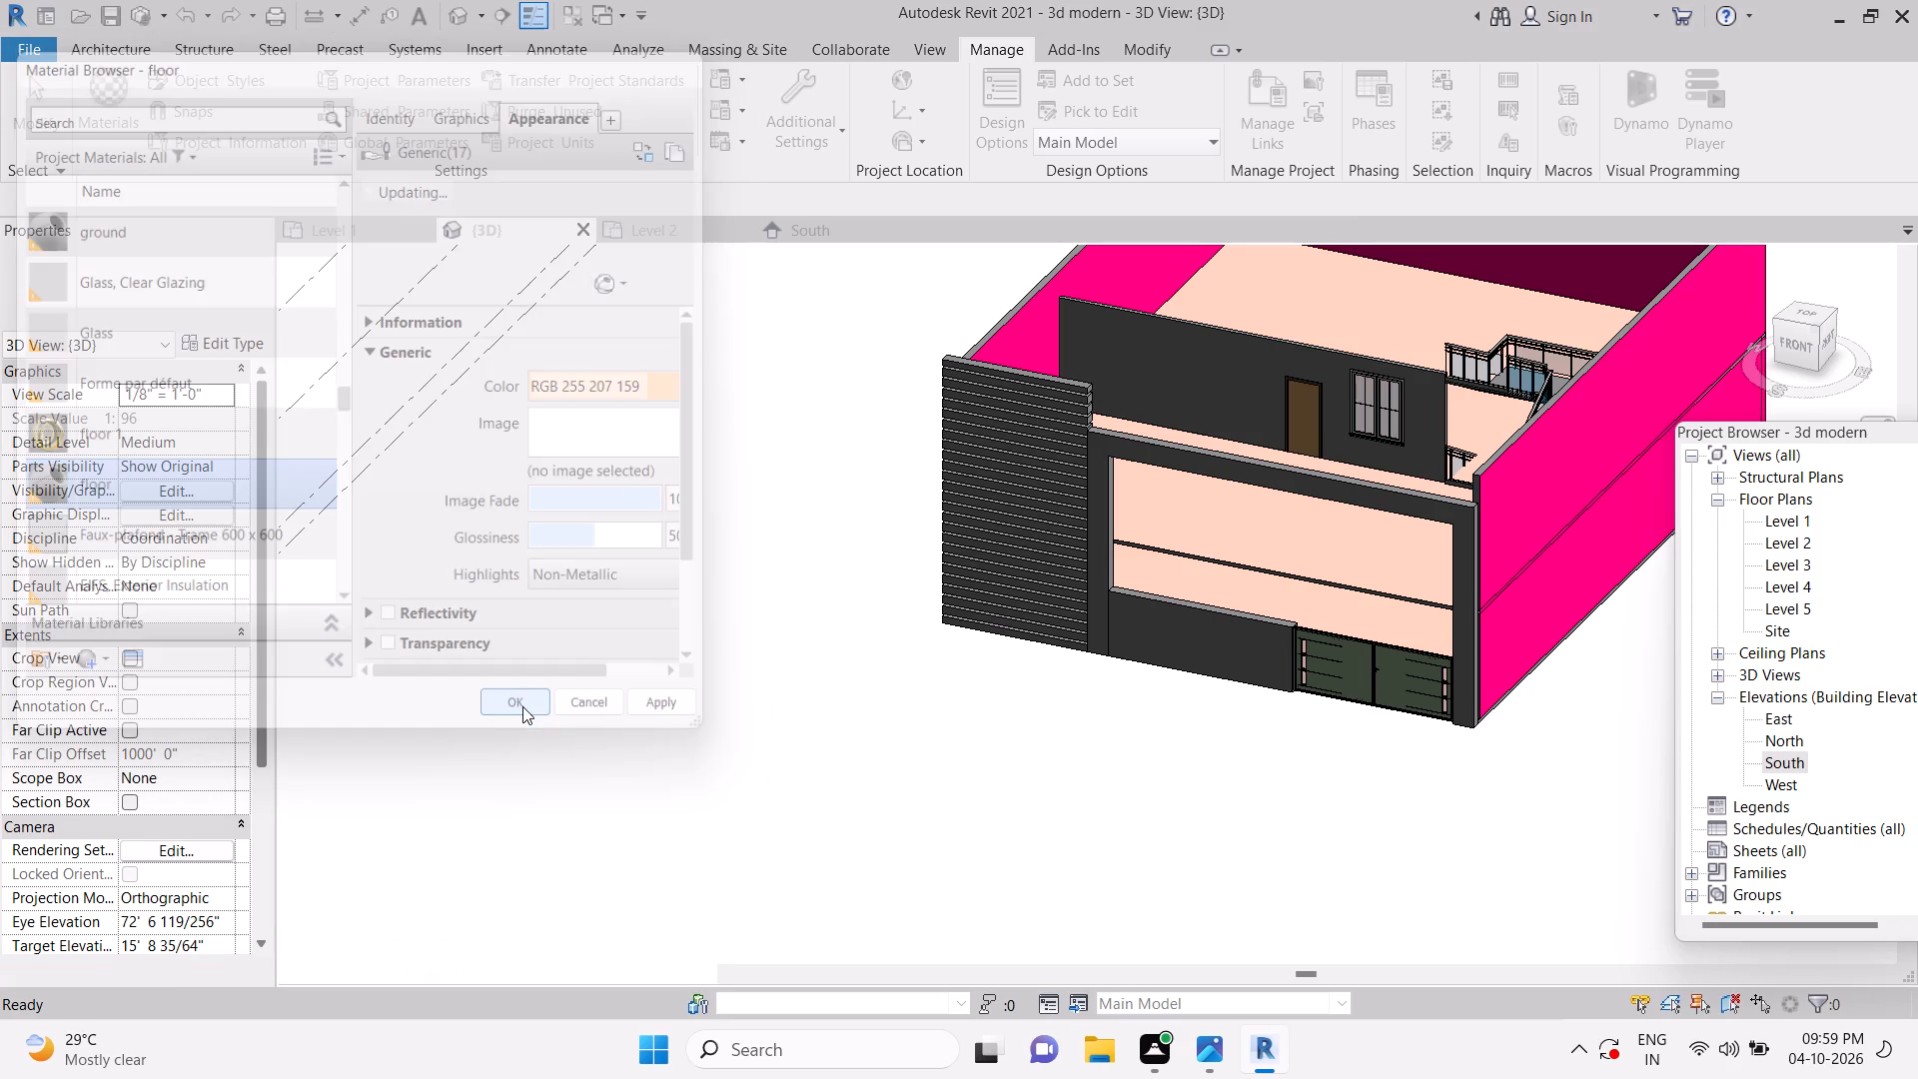
# Orient the 3D view to the front and examine the slatted side tower and the facade's openings.
pyautogui.scroll(-4, 1250, 590)
pyautogui.press('Escape')
pyautogui.keyDown('shift'); pyautogui.moveTo(1368, 747); pyautogui.dragTo(1347, 508, button='middle'); pyautogui.keyUp('shift')
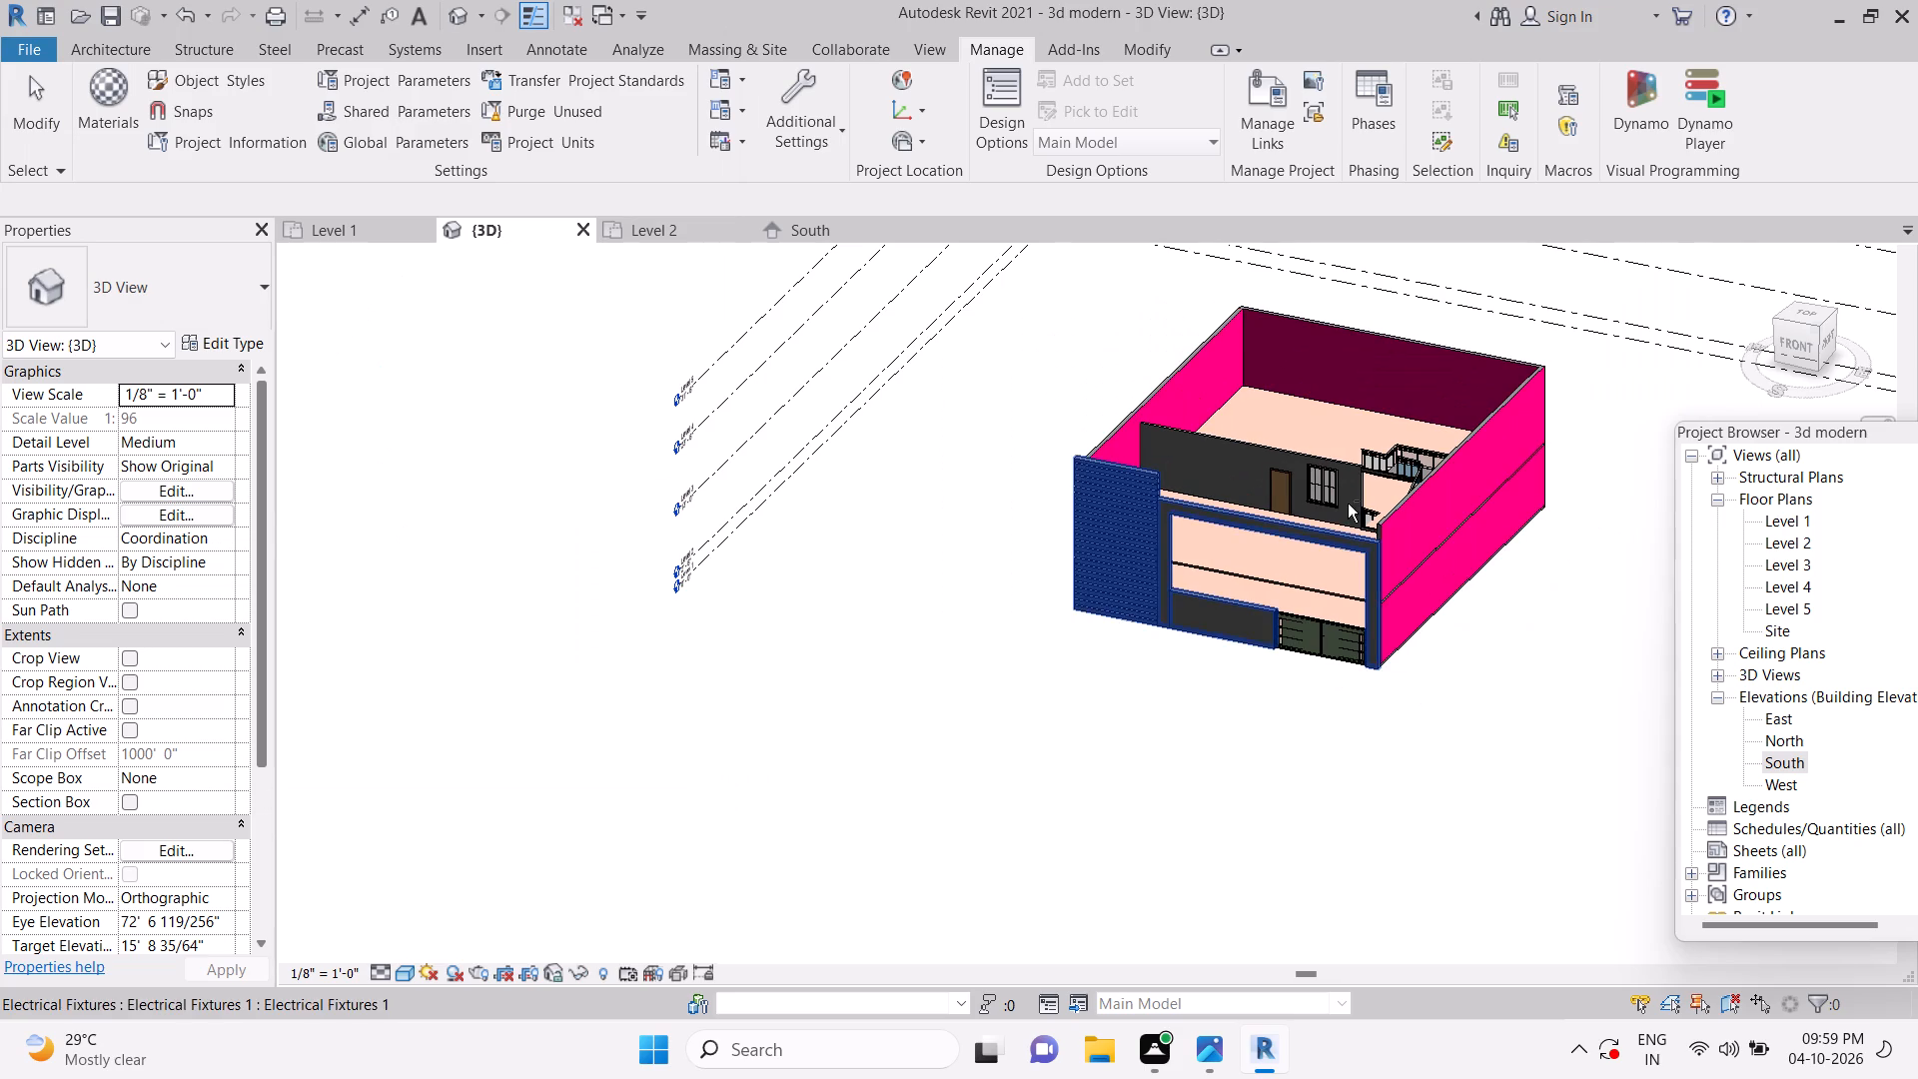
pyautogui.keyDown('shift'); pyautogui.moveTo(1347, 724); pyautogui.dragTo(1425, 623, button='middle'); pyautogui.keyUp('shift')
pyautogui.click(1814, 339)
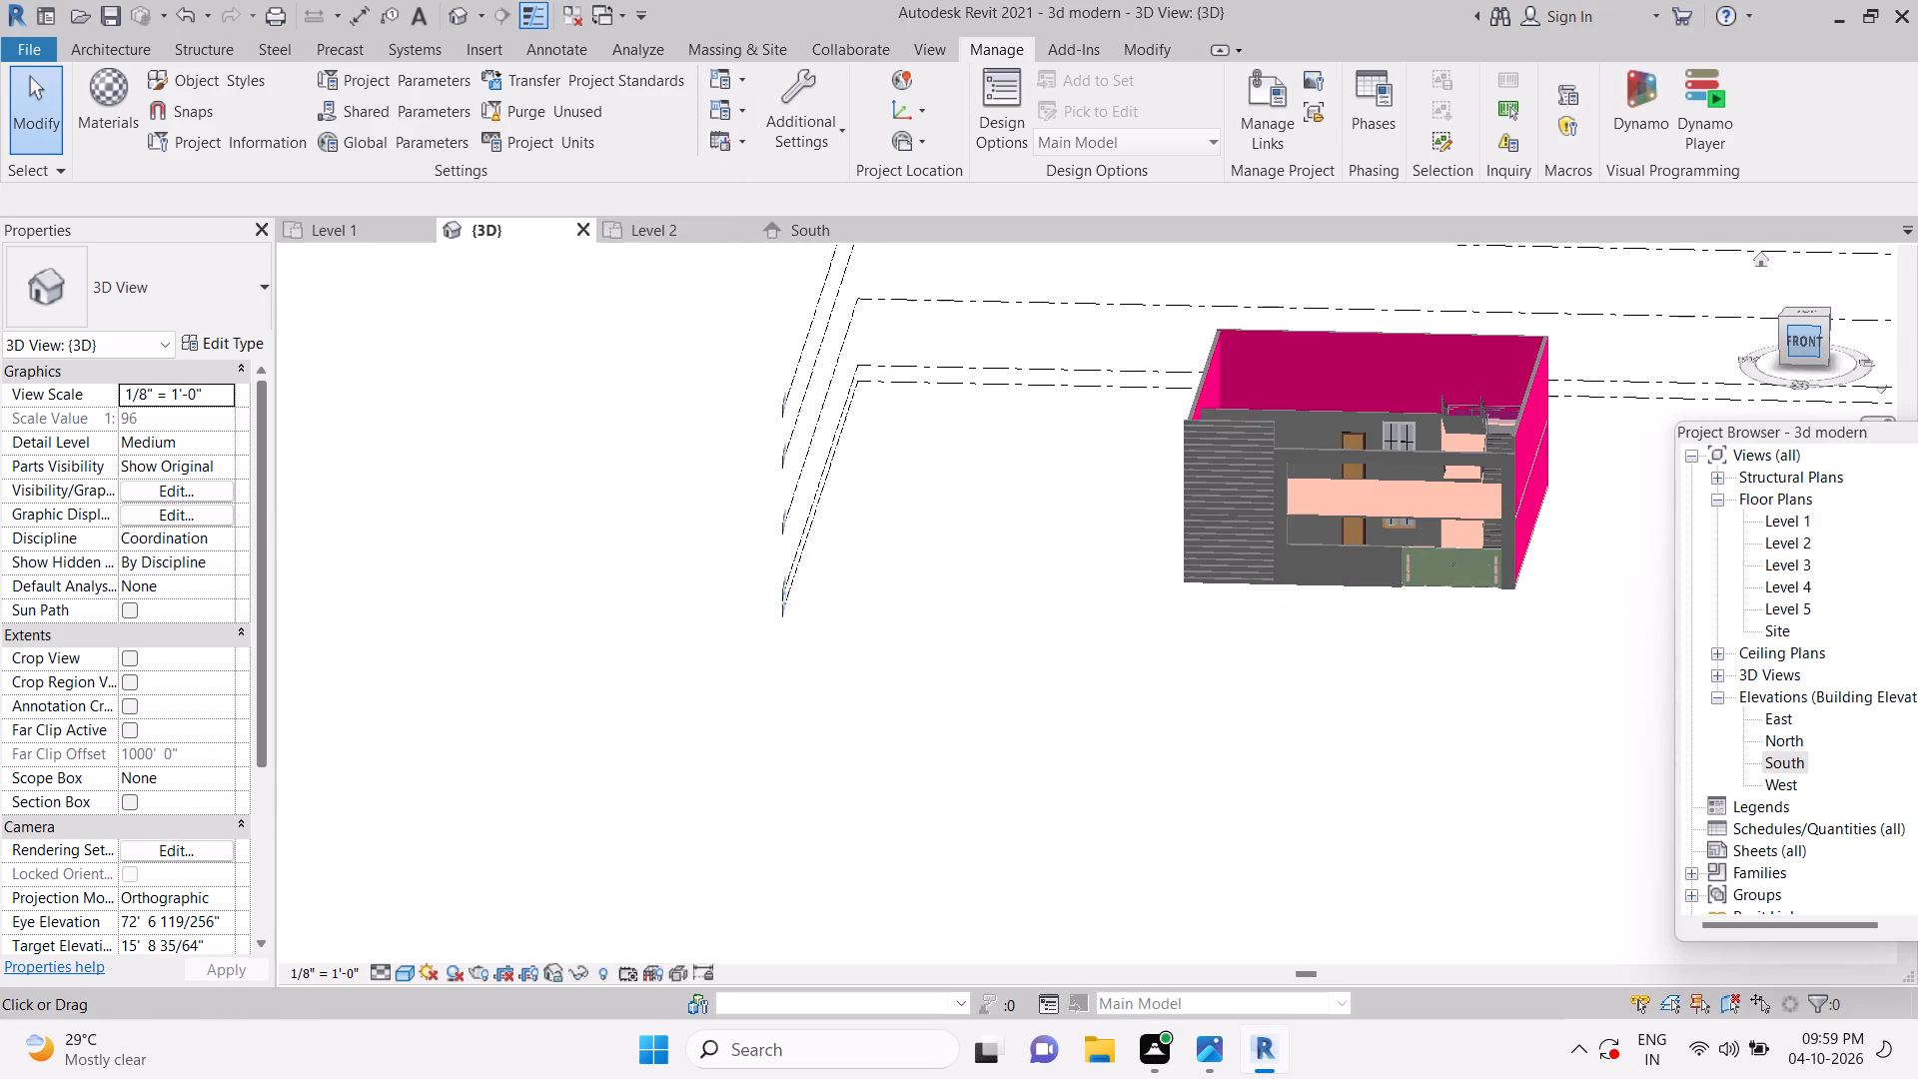
pyautogui.scroll(8, 1073, 604)
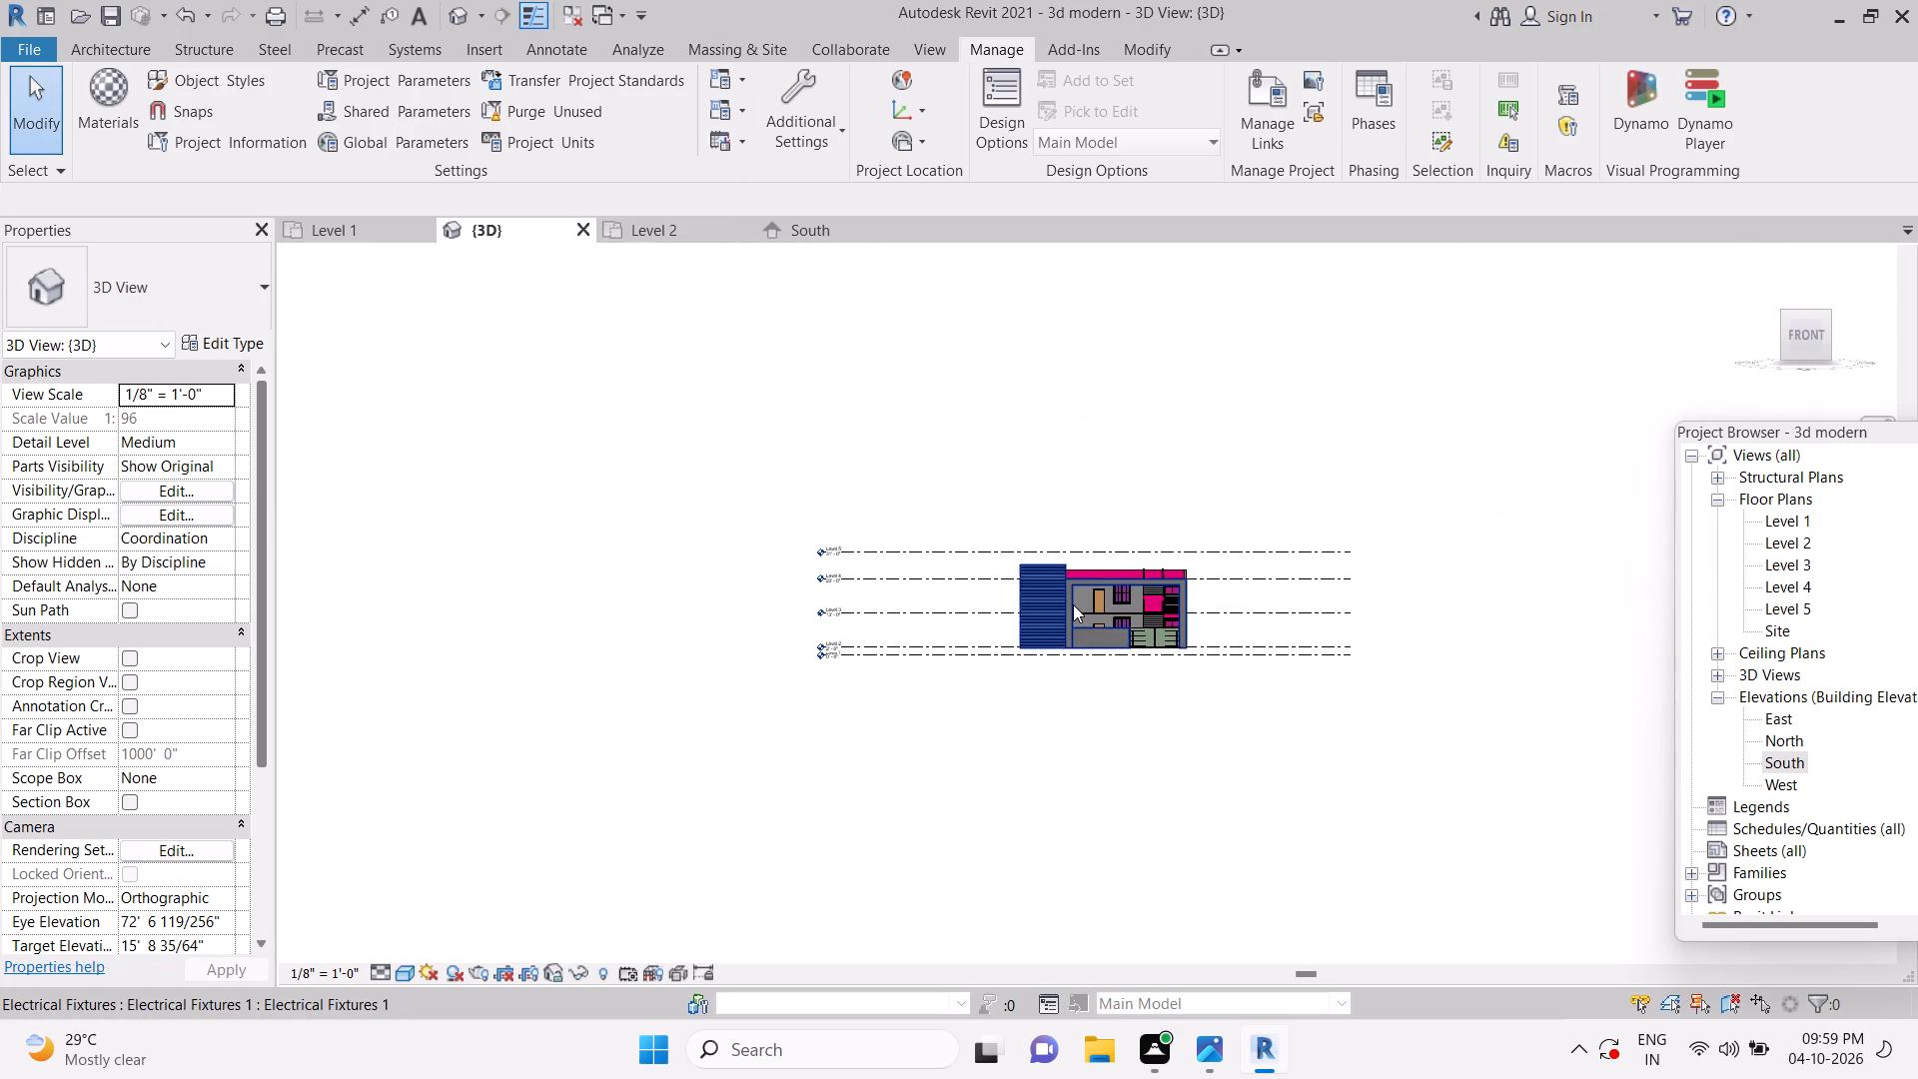
pyautogui.scroll(4, 1073, 604)
pyautogui.press('Escape')
pyautogui.scroll(6, 924, 433)
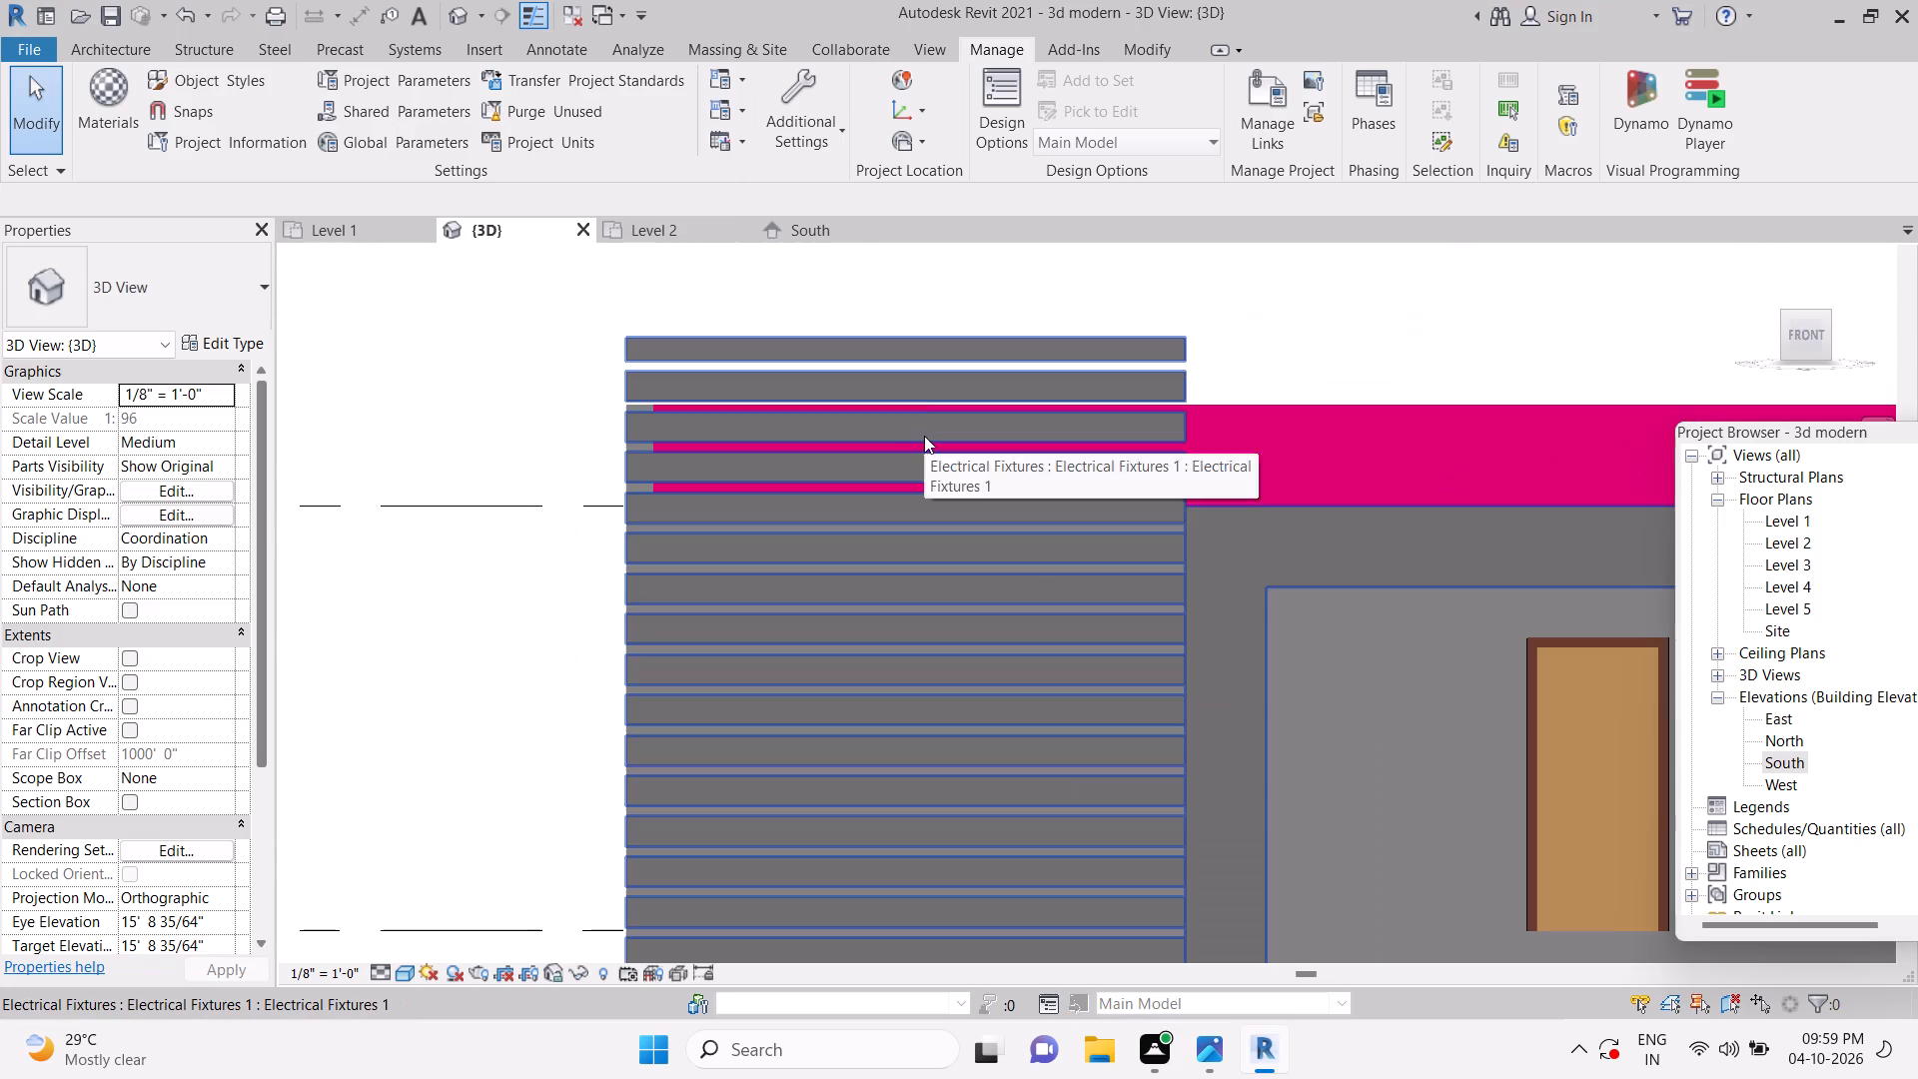
pyautogui.scroll(-7, 926, 436)
pyautogui.press('Escape')
pyautogui.press('Escape')
pyautogui.scroll(-1, 1026, 462)
pyautogui.press('Escape')
pyautogui.press('Escape')
pyautogui.press('Escape')
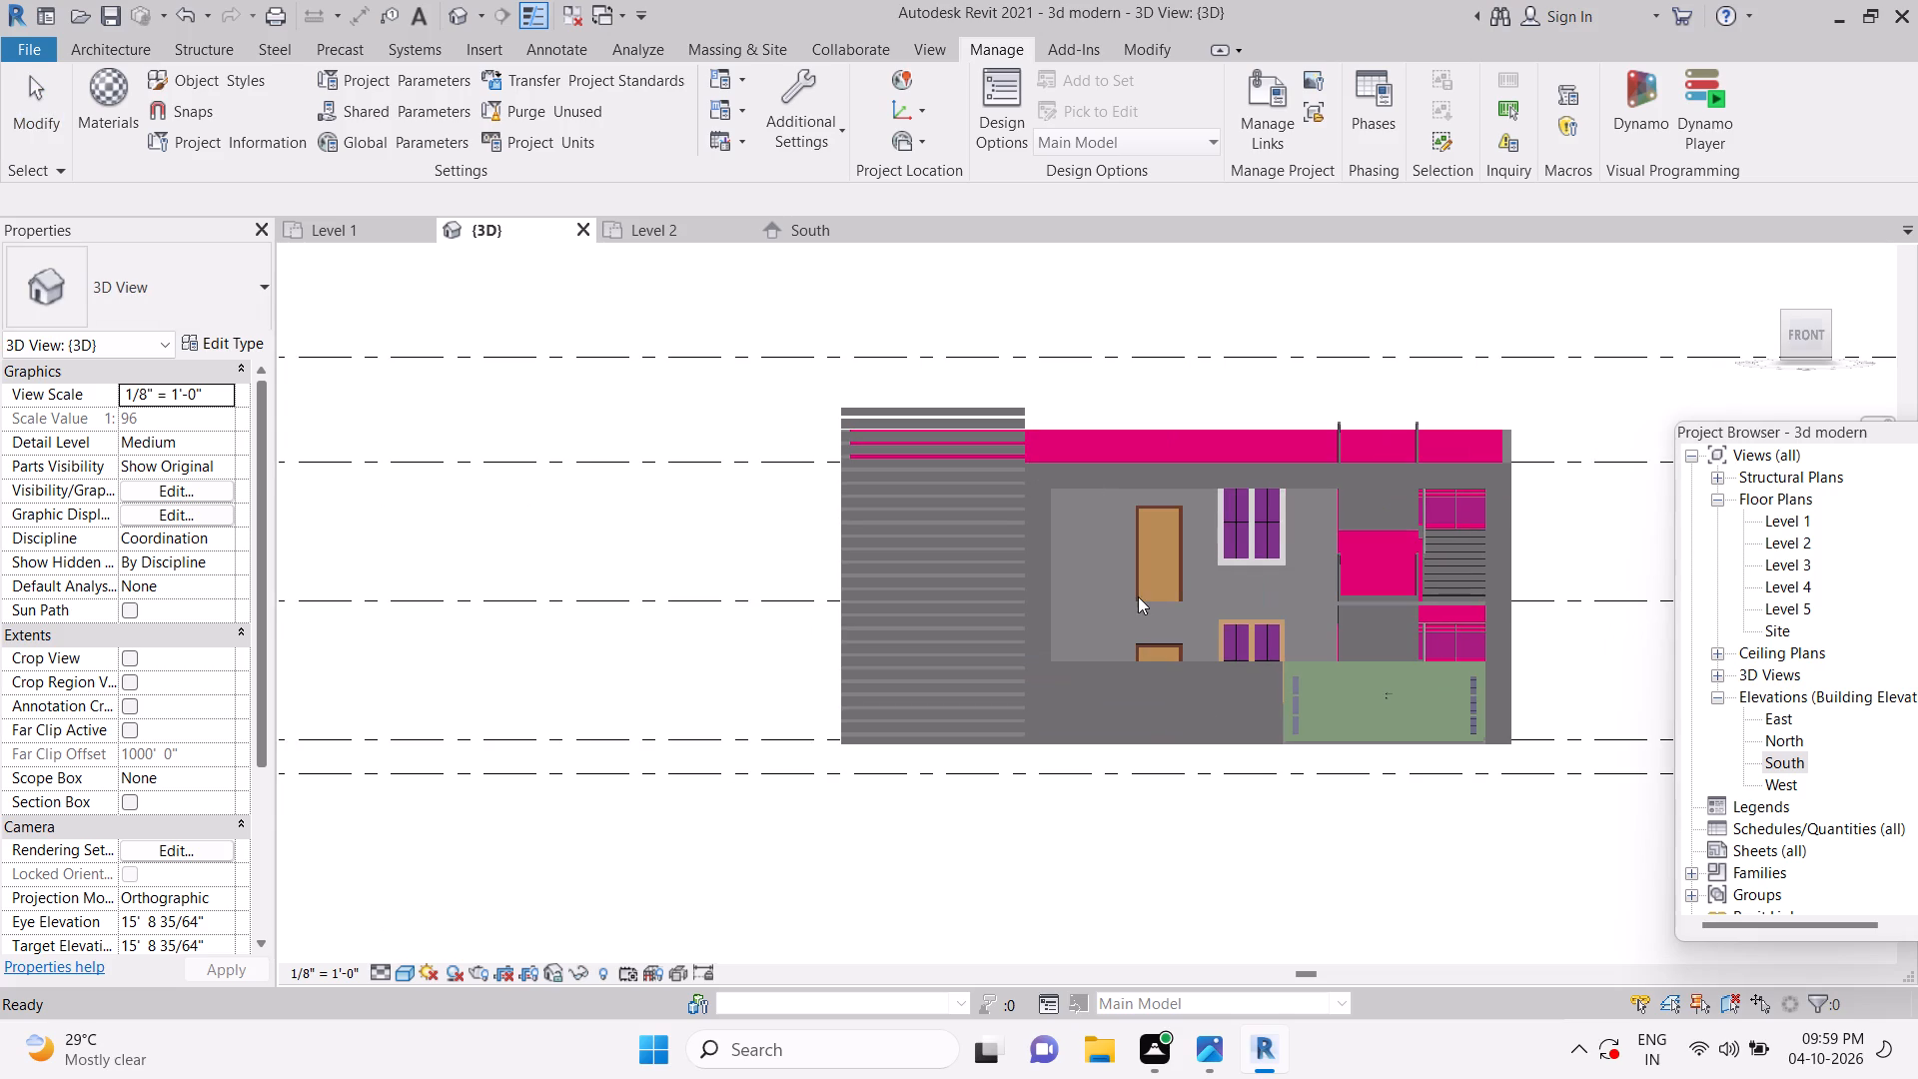
# Compare the model's front view with the reference elevation image, checking the openings, staircase and gate.
pyautogui.click(1206, 1058)
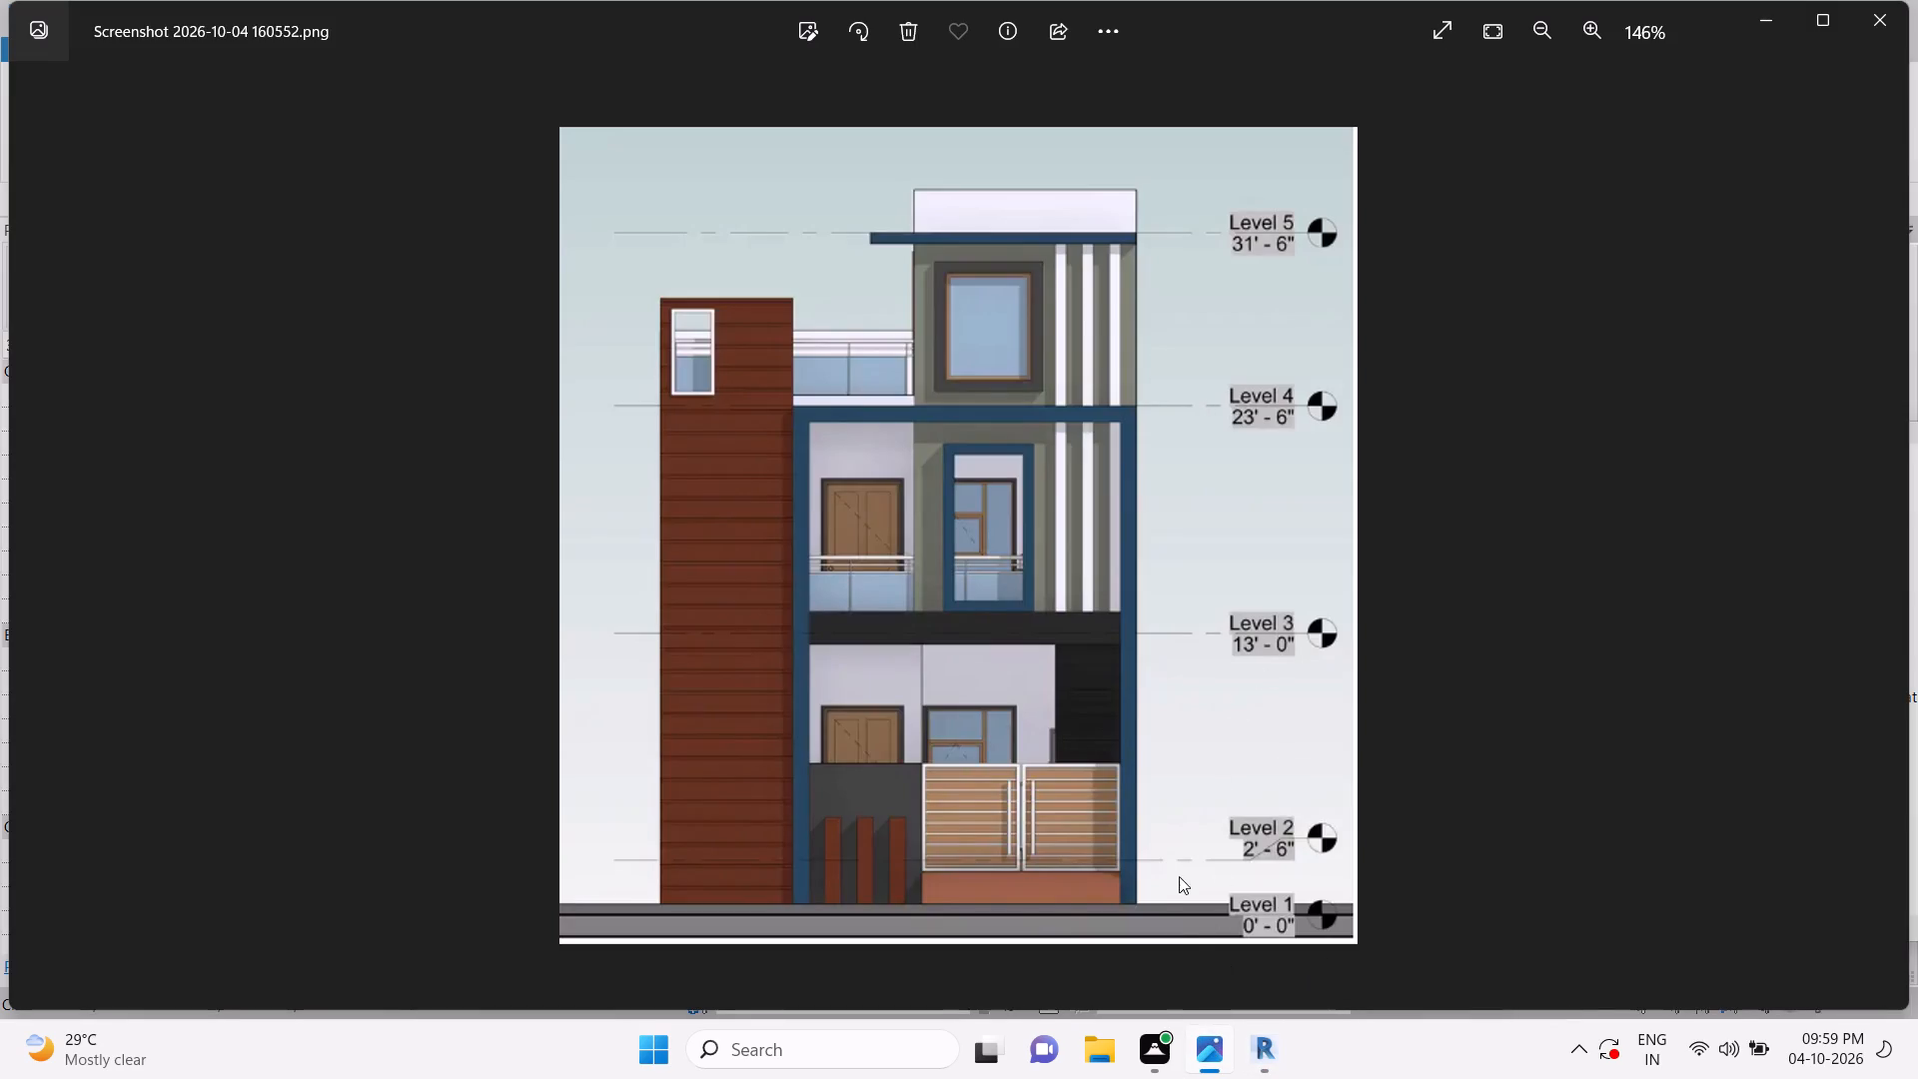
pyautogui.click(1258, 1066)
pyautogui.press('Escape')
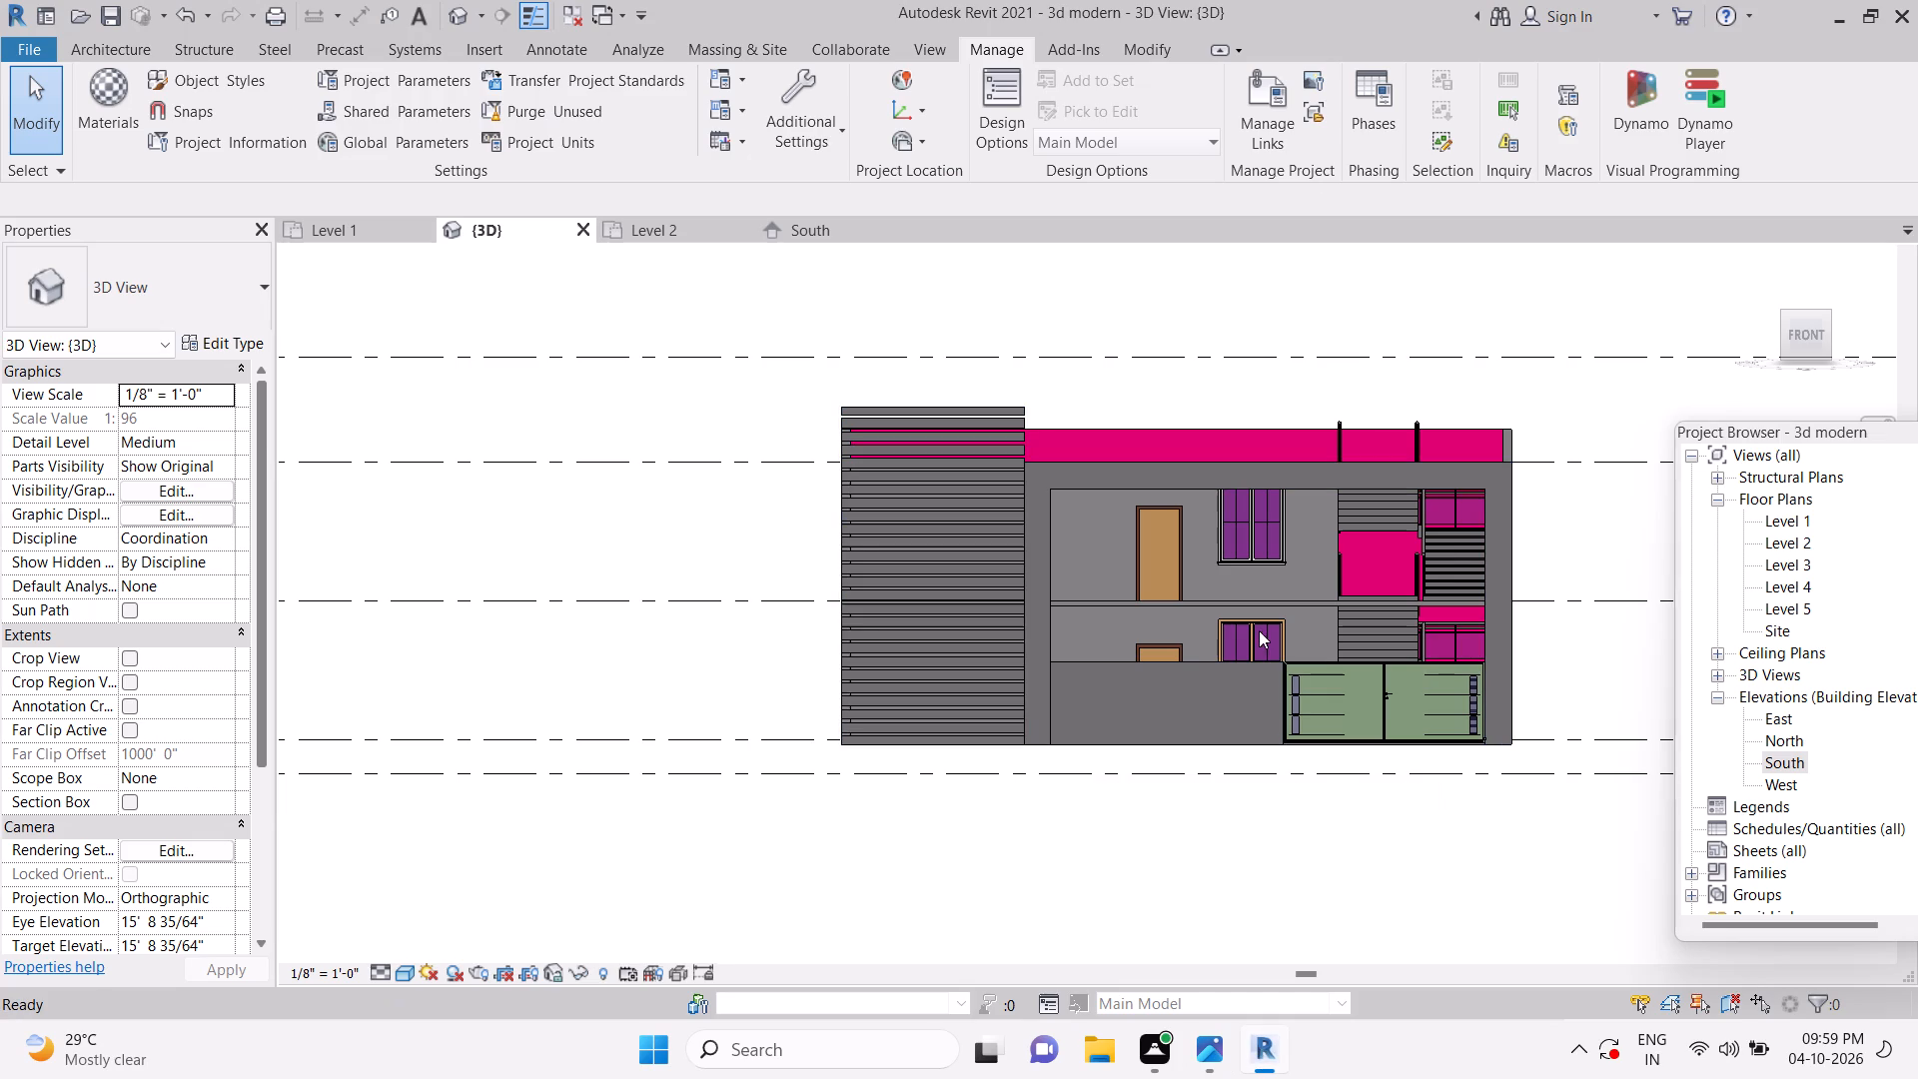
pyautogui.moveTo(1499, 585); pyautogui.dragTo(1367, 611, button='middle')
pyautogui.press('Escape')
pyautogui.scroll(2, 1304, 619)
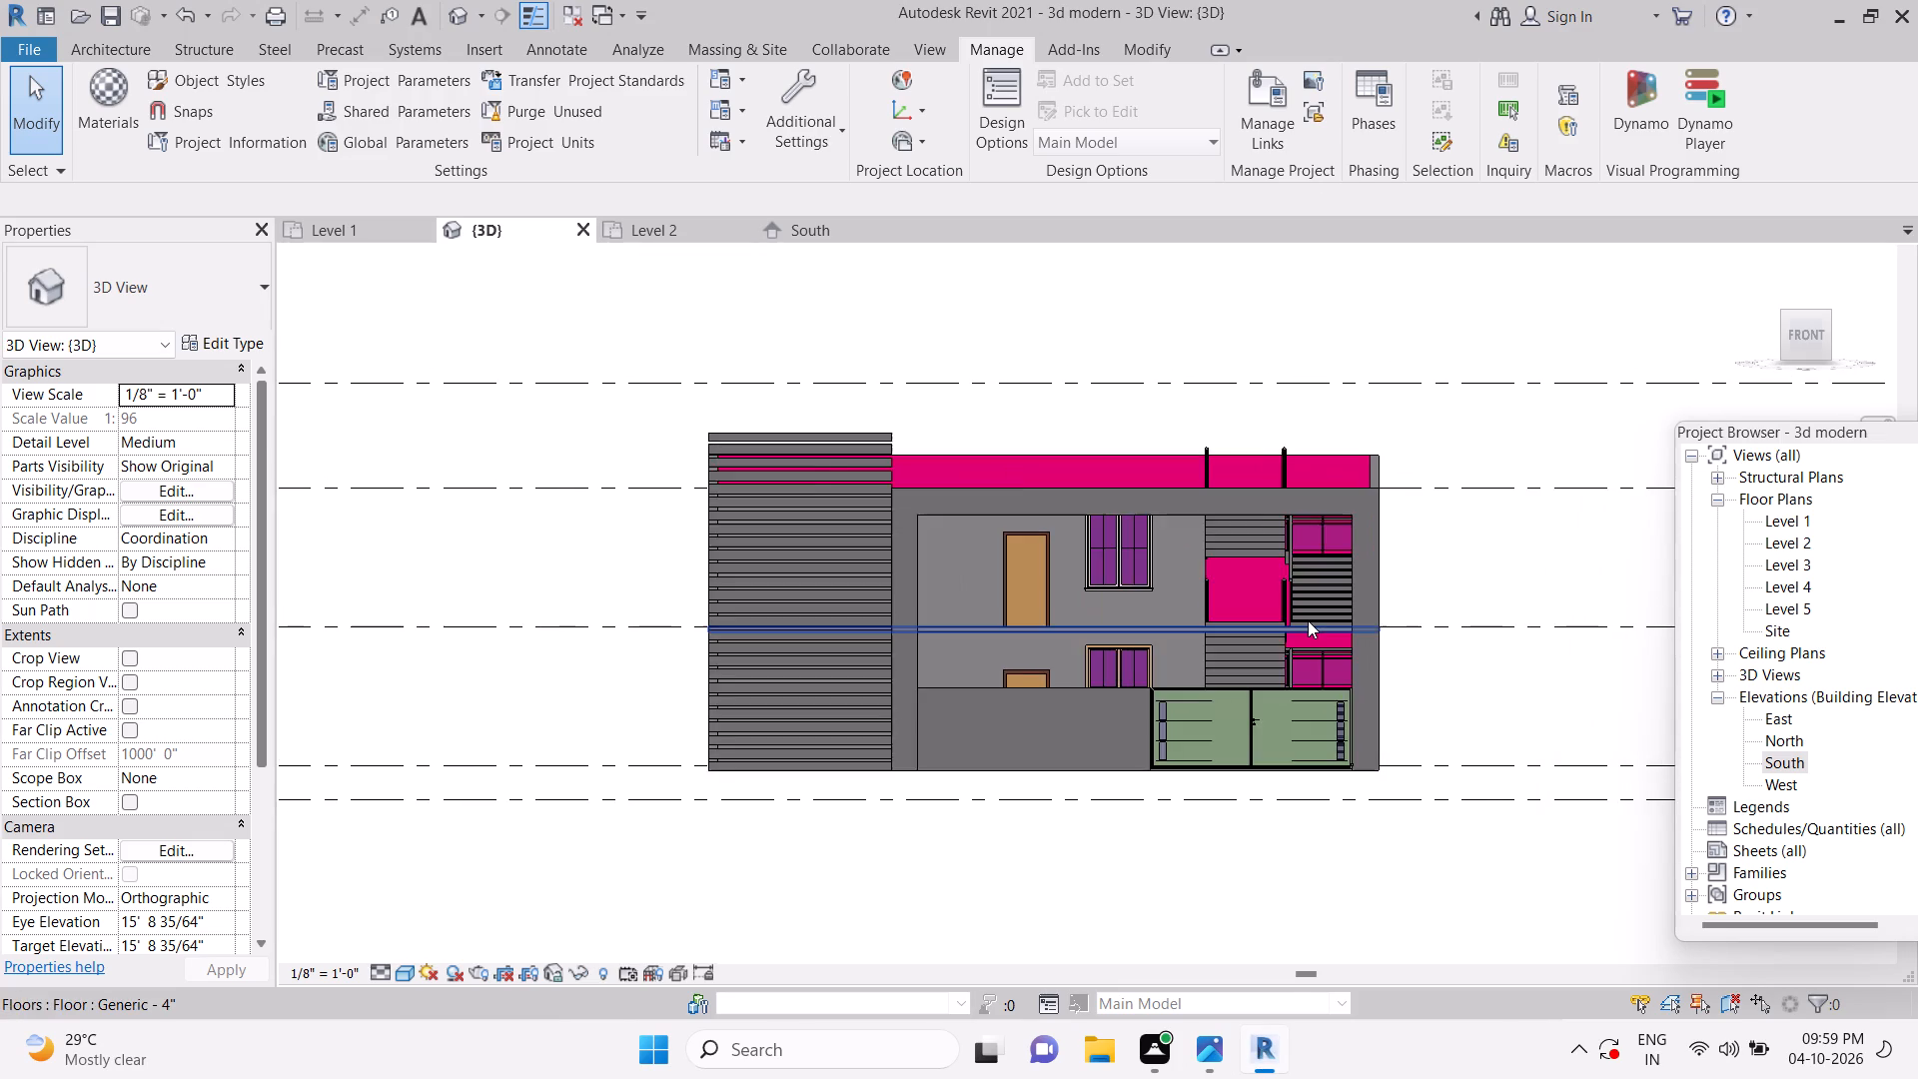
pyautogui.scroll(3, 1308, 620)
pyautogui.scroll(-3, 1304, 619)
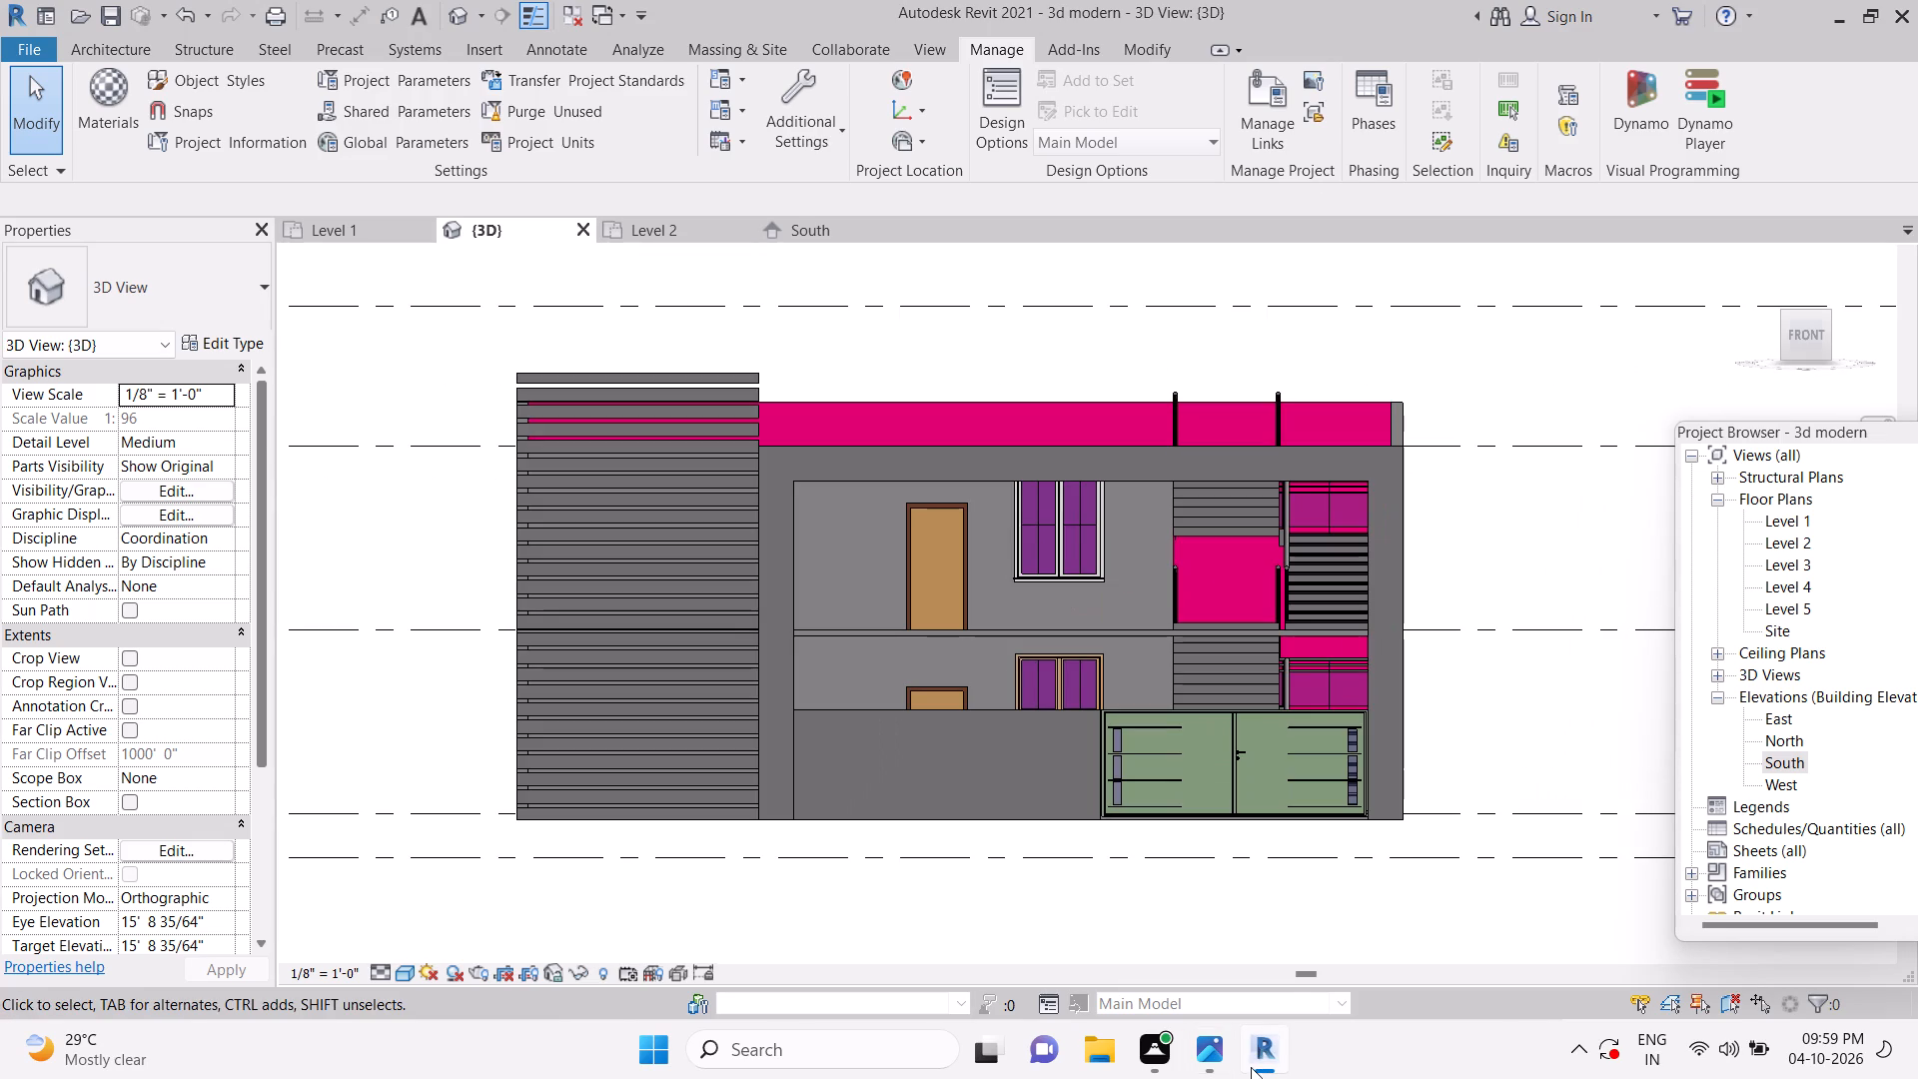
pyautogui.click(1229, 1066)
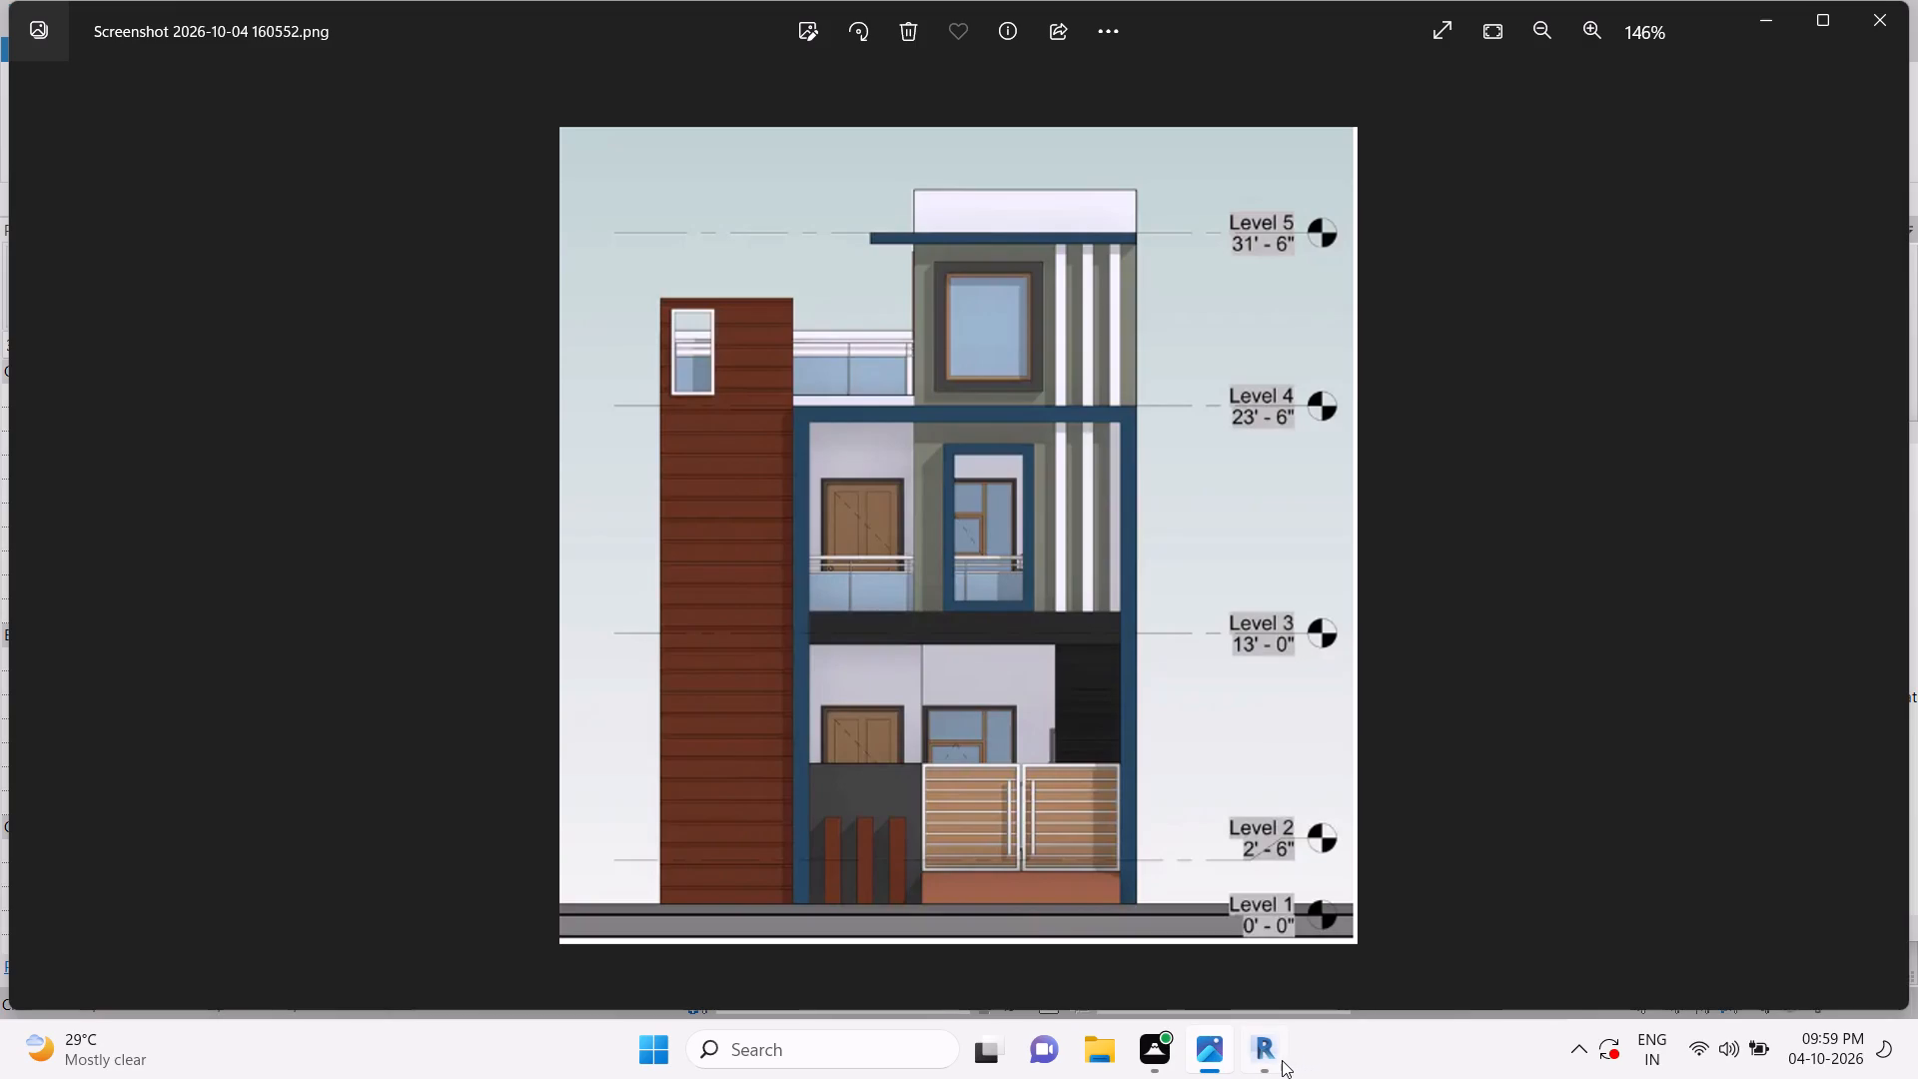
pyautogui.click(1281, 1060)
pyautogui.scroll(5, 1337, 551)
pyautogui.press('Escape')
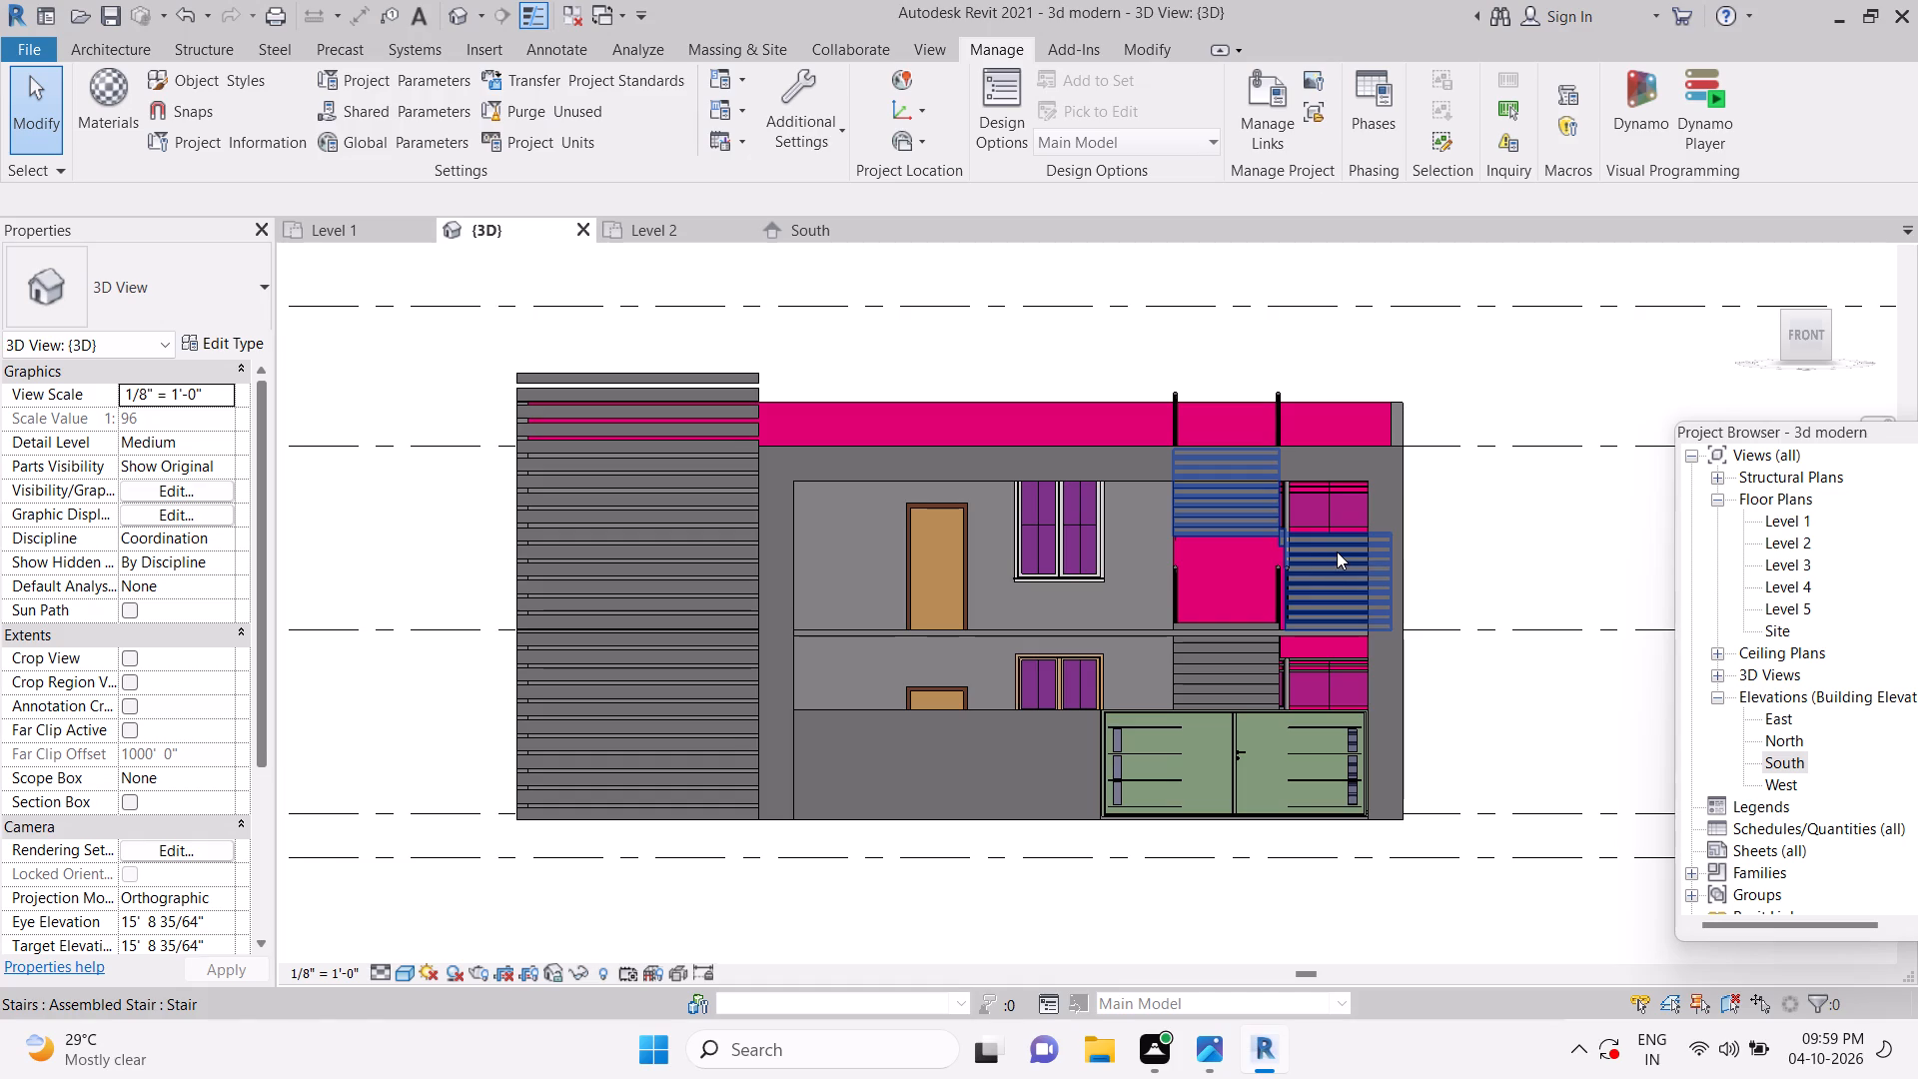
# Edit the in-place frame around the front facade and start a new extrusion in it.
pyautogui.click(1466, 425)
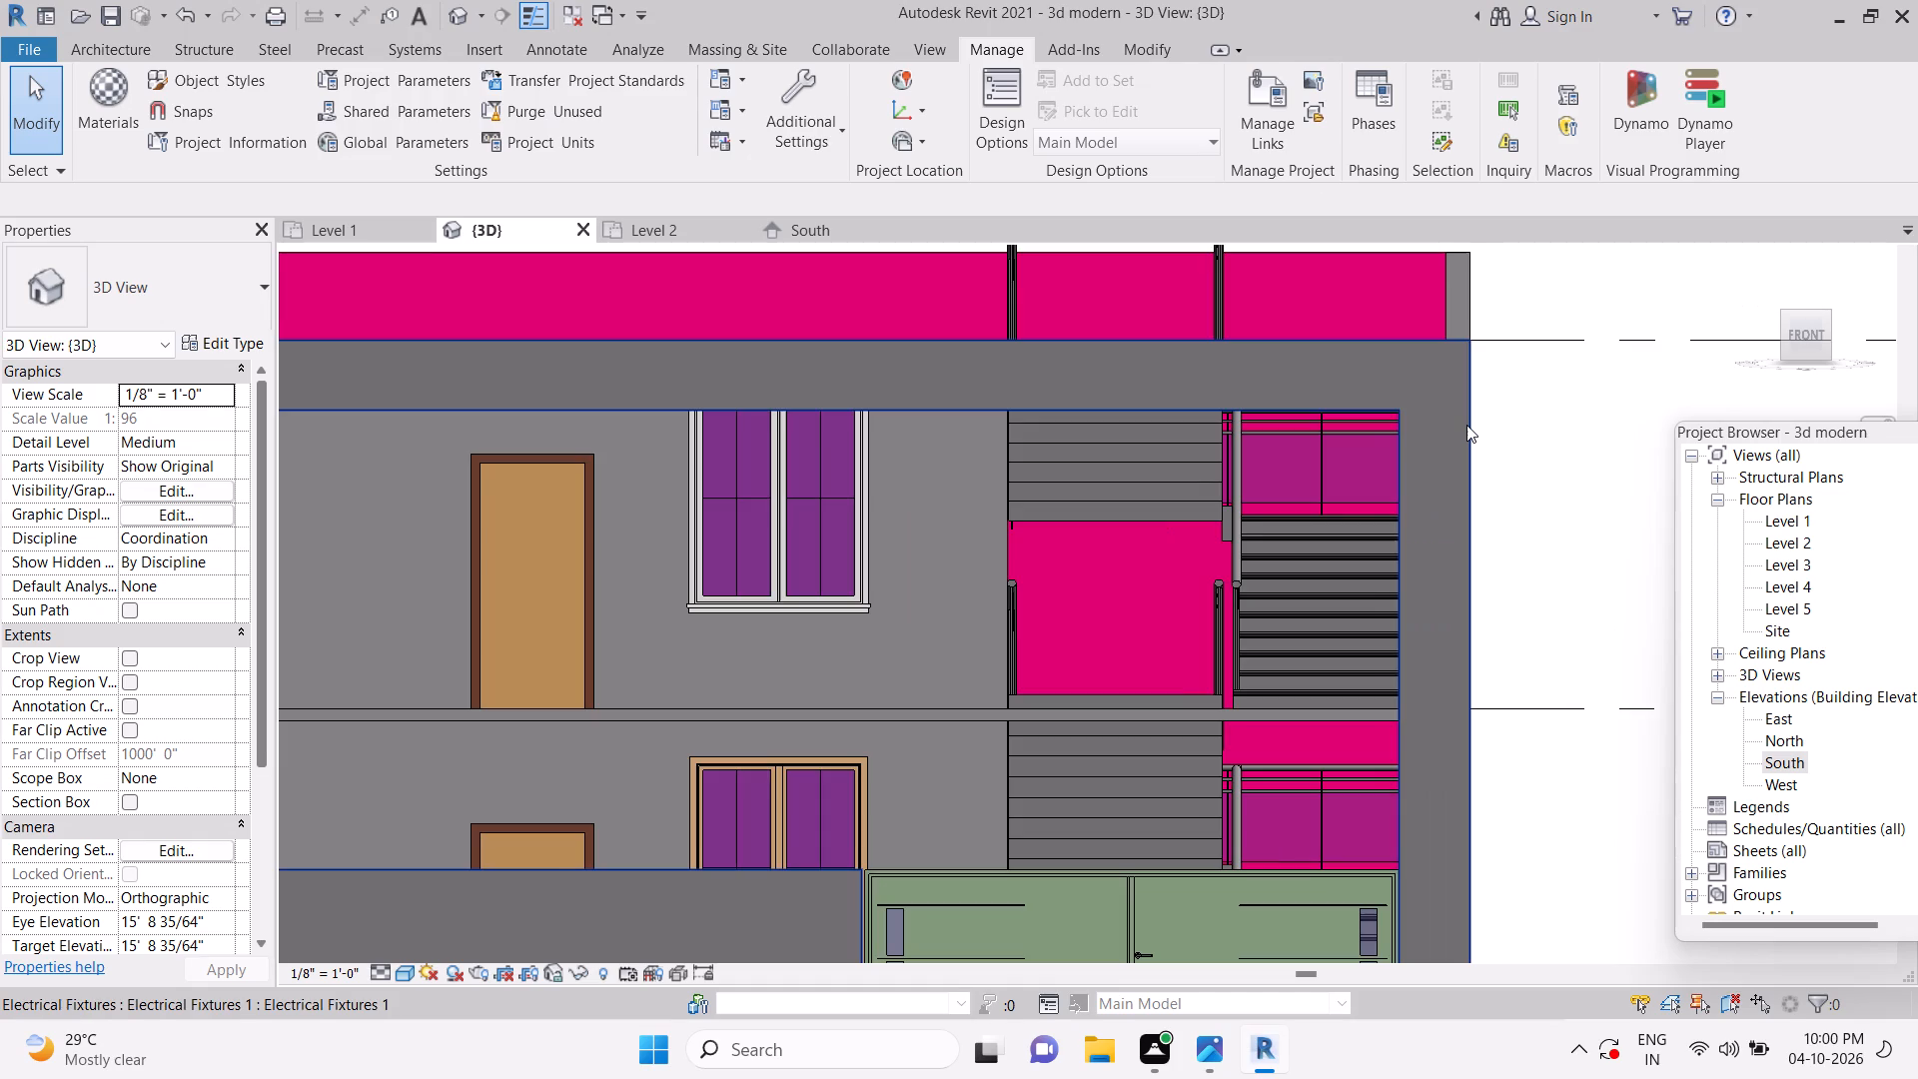
pyautogui.click(992, 110)
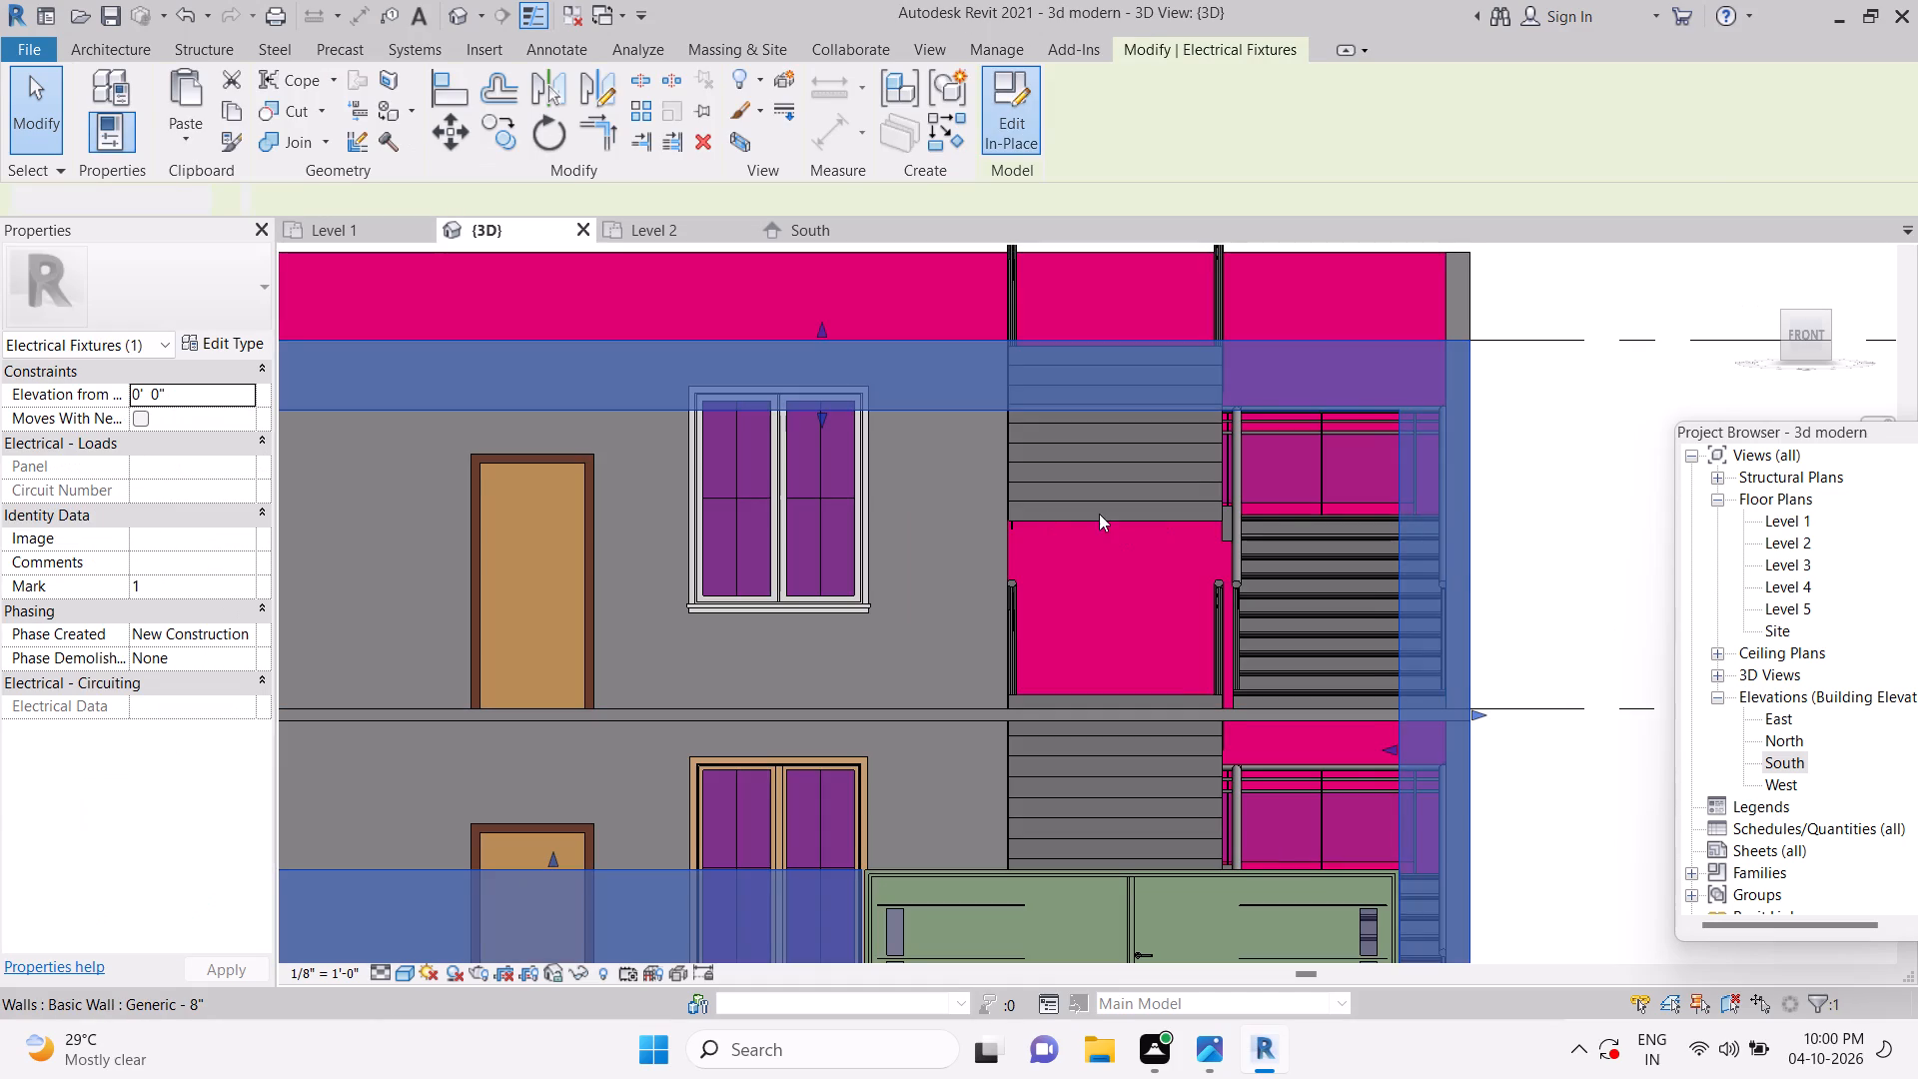
pyautogui.scroll(-4, 1269, 505)
pyautogui.moveTo(1310, 522); pyautogui.dragTo(1275, 574, button='middle')
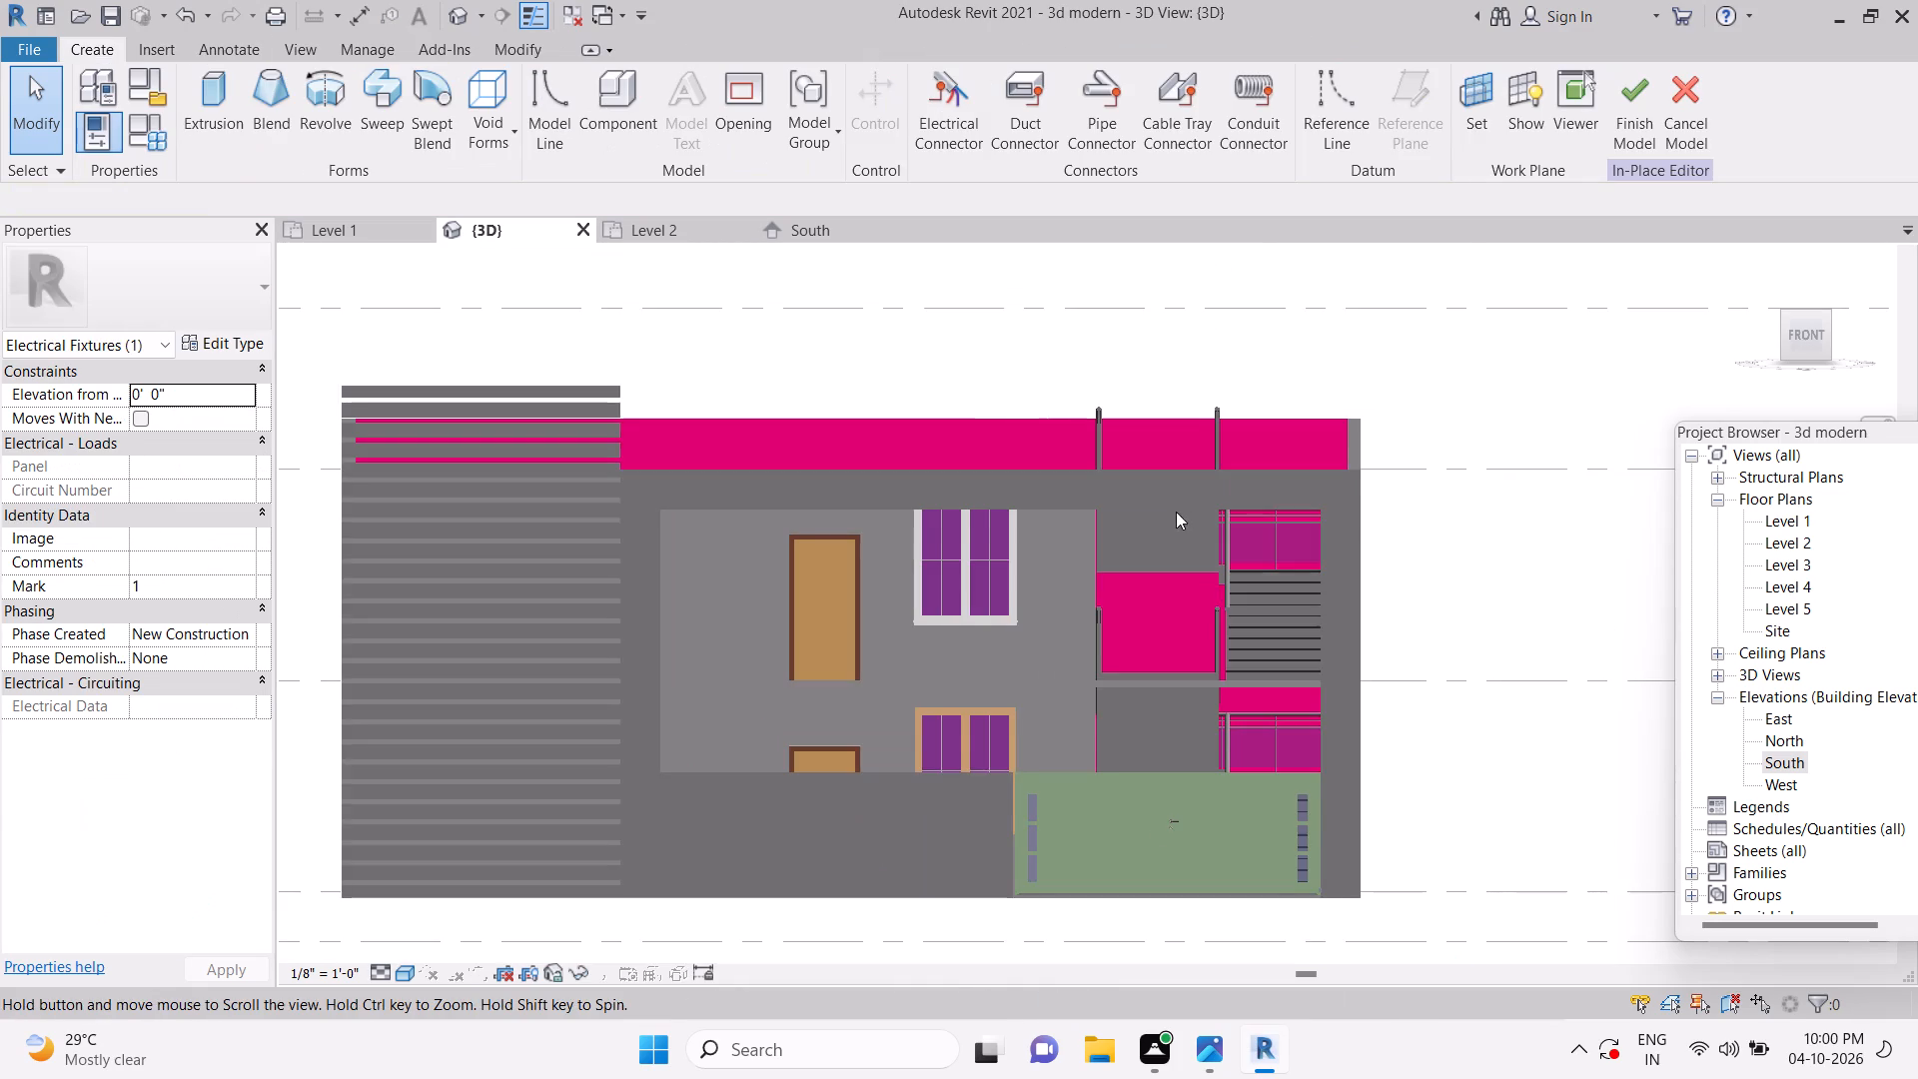
pyautogui.click(239, 93)
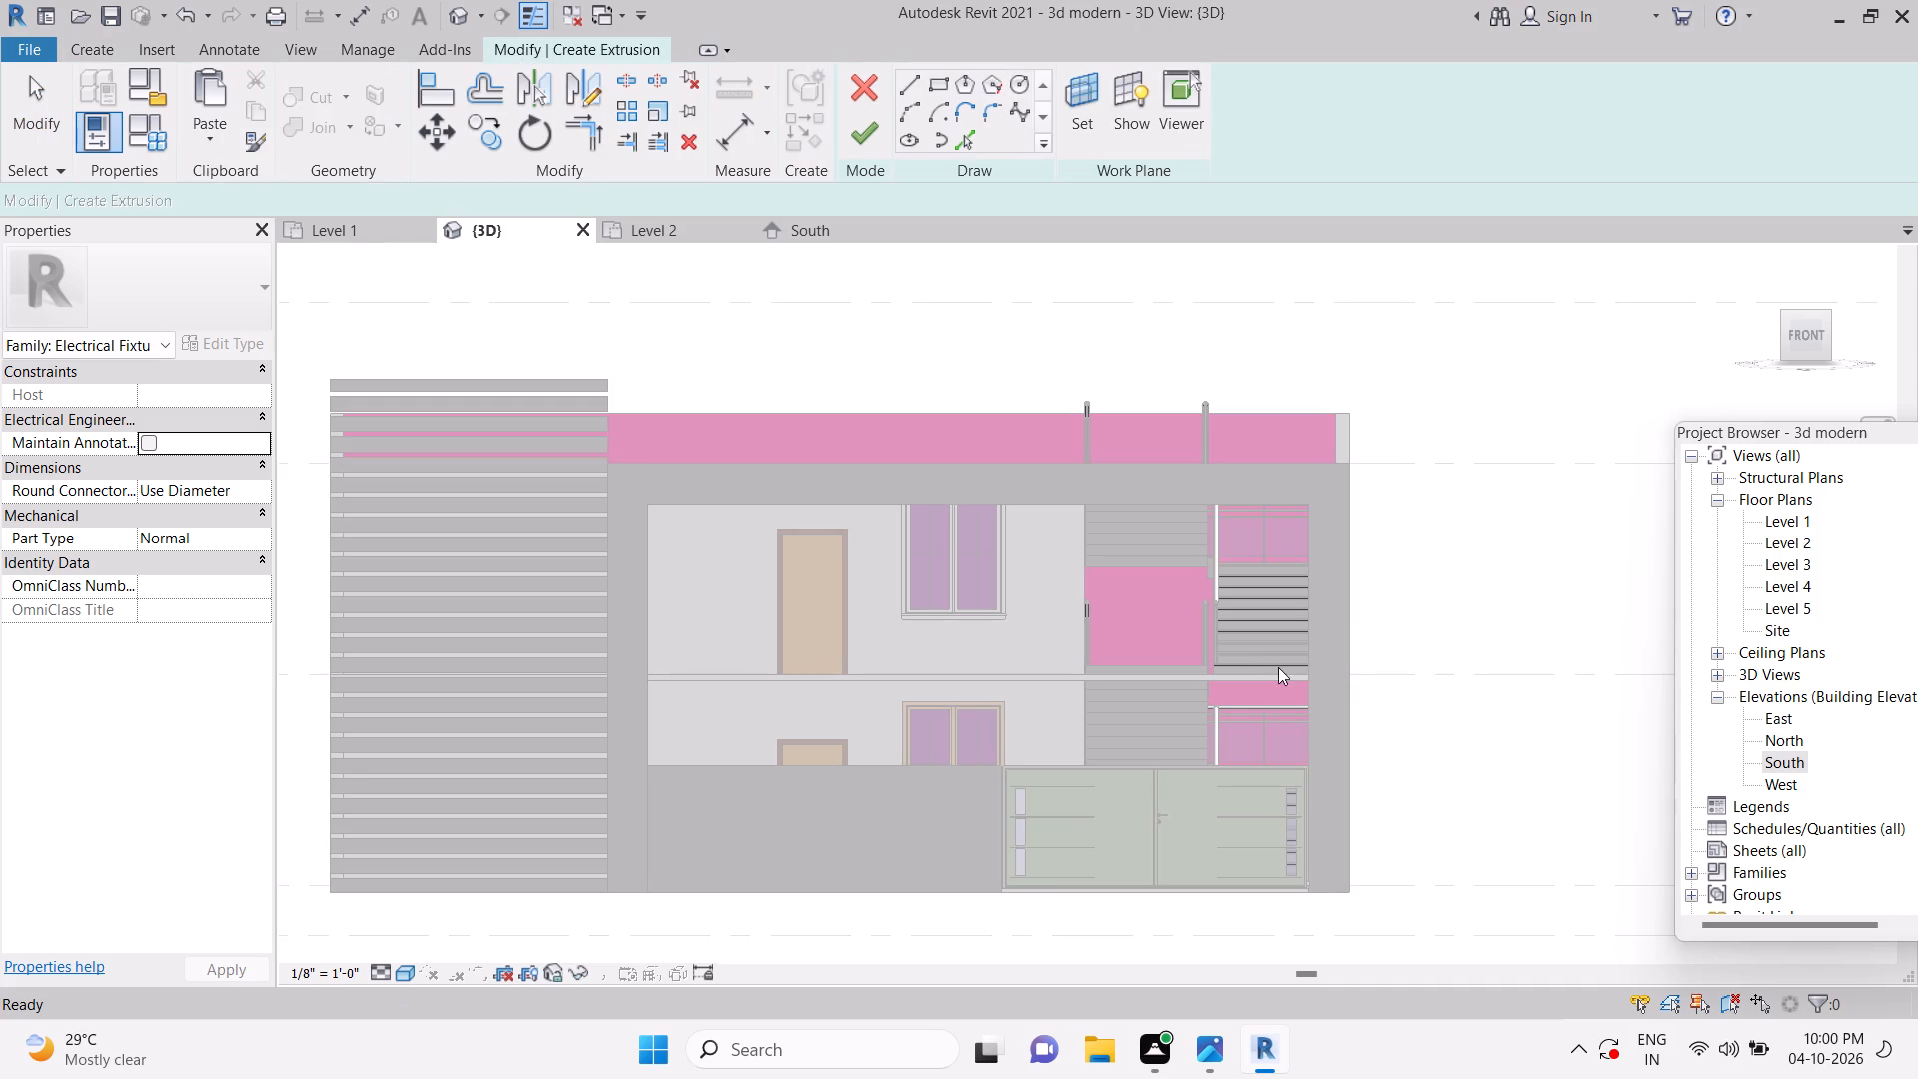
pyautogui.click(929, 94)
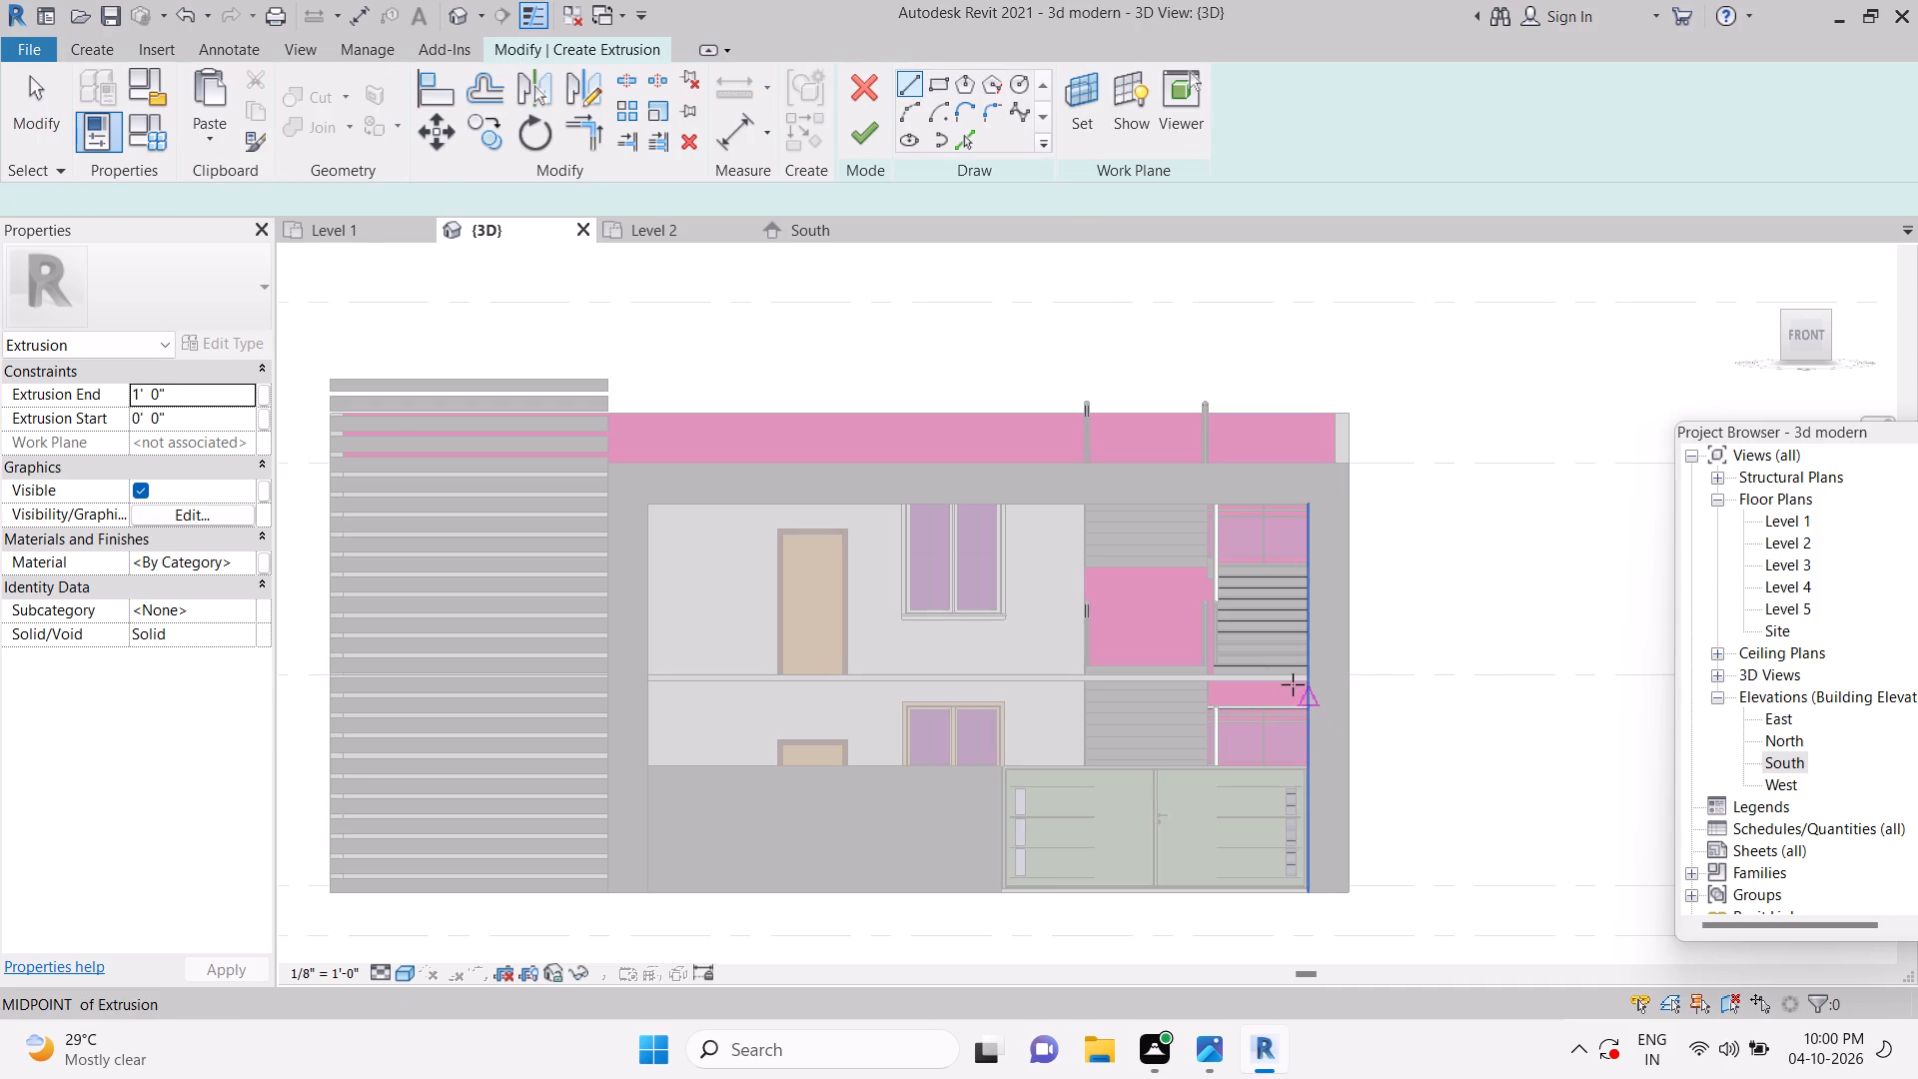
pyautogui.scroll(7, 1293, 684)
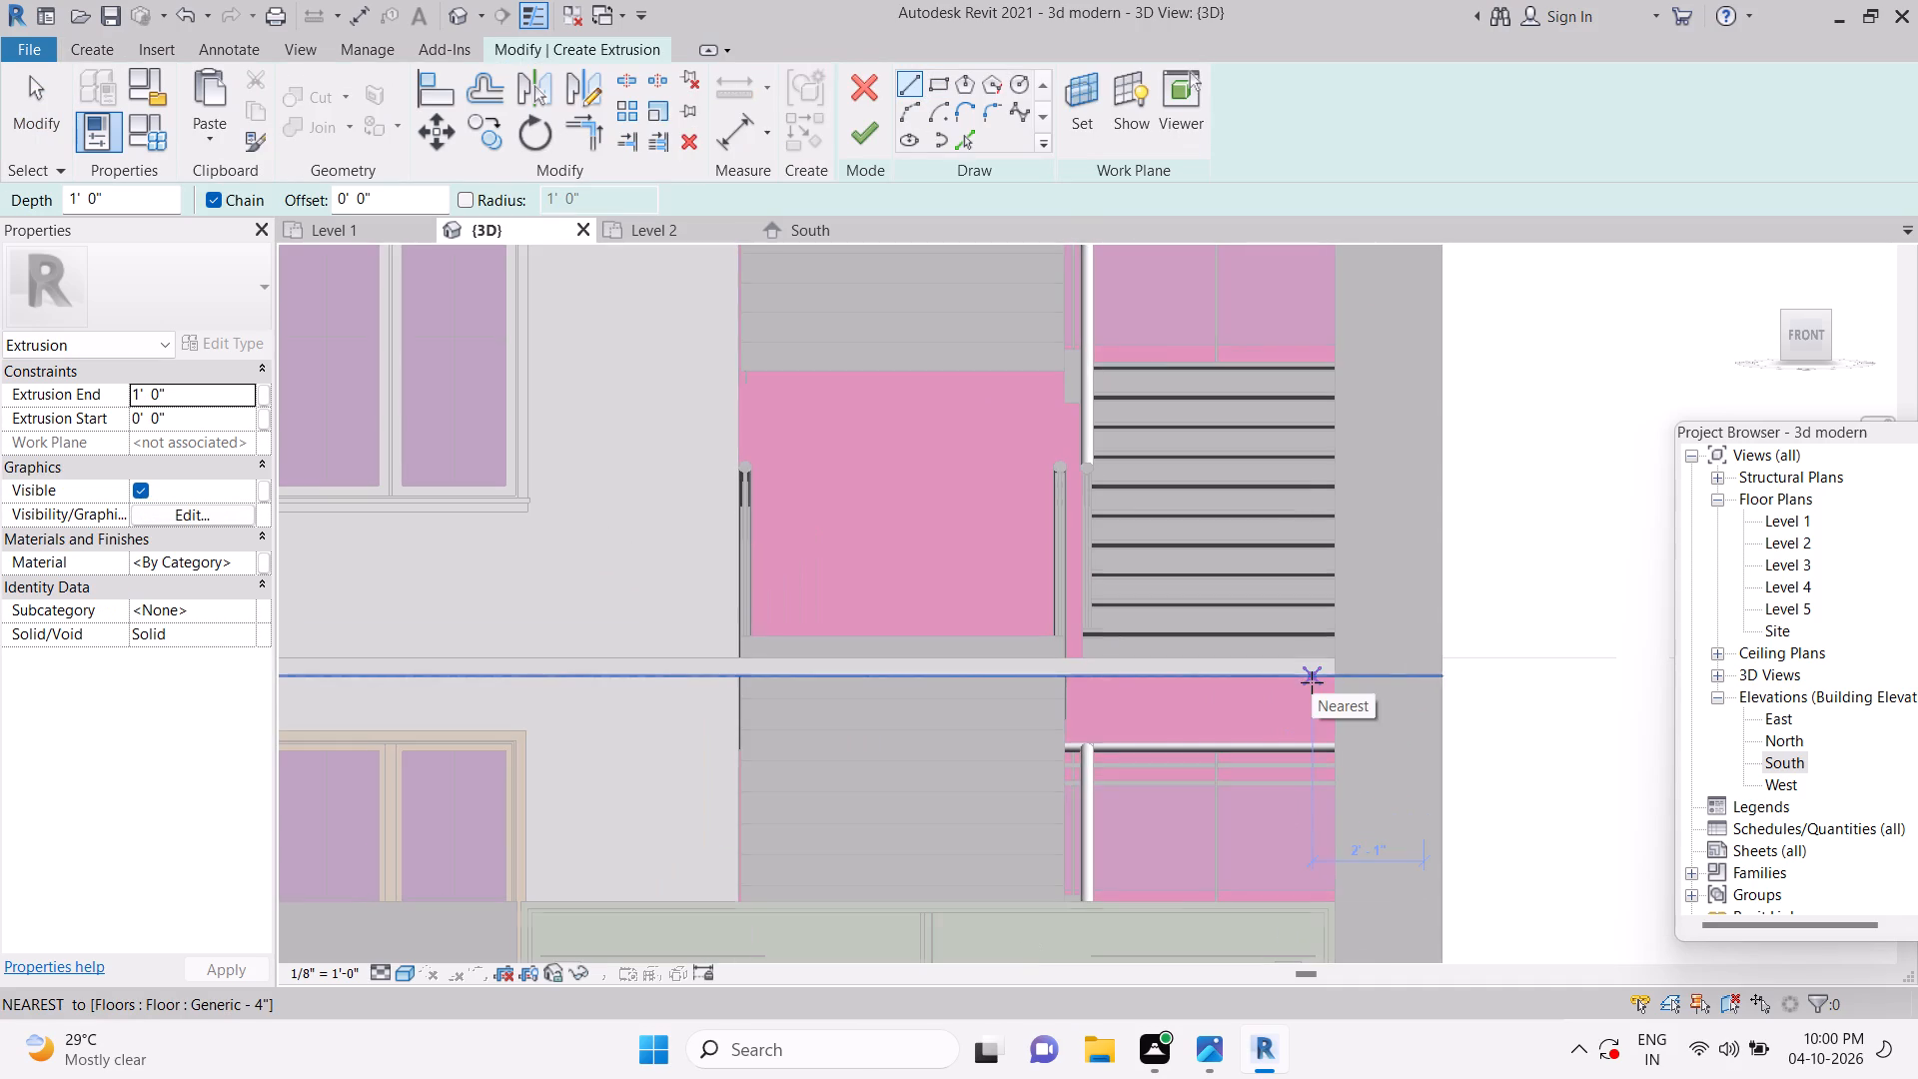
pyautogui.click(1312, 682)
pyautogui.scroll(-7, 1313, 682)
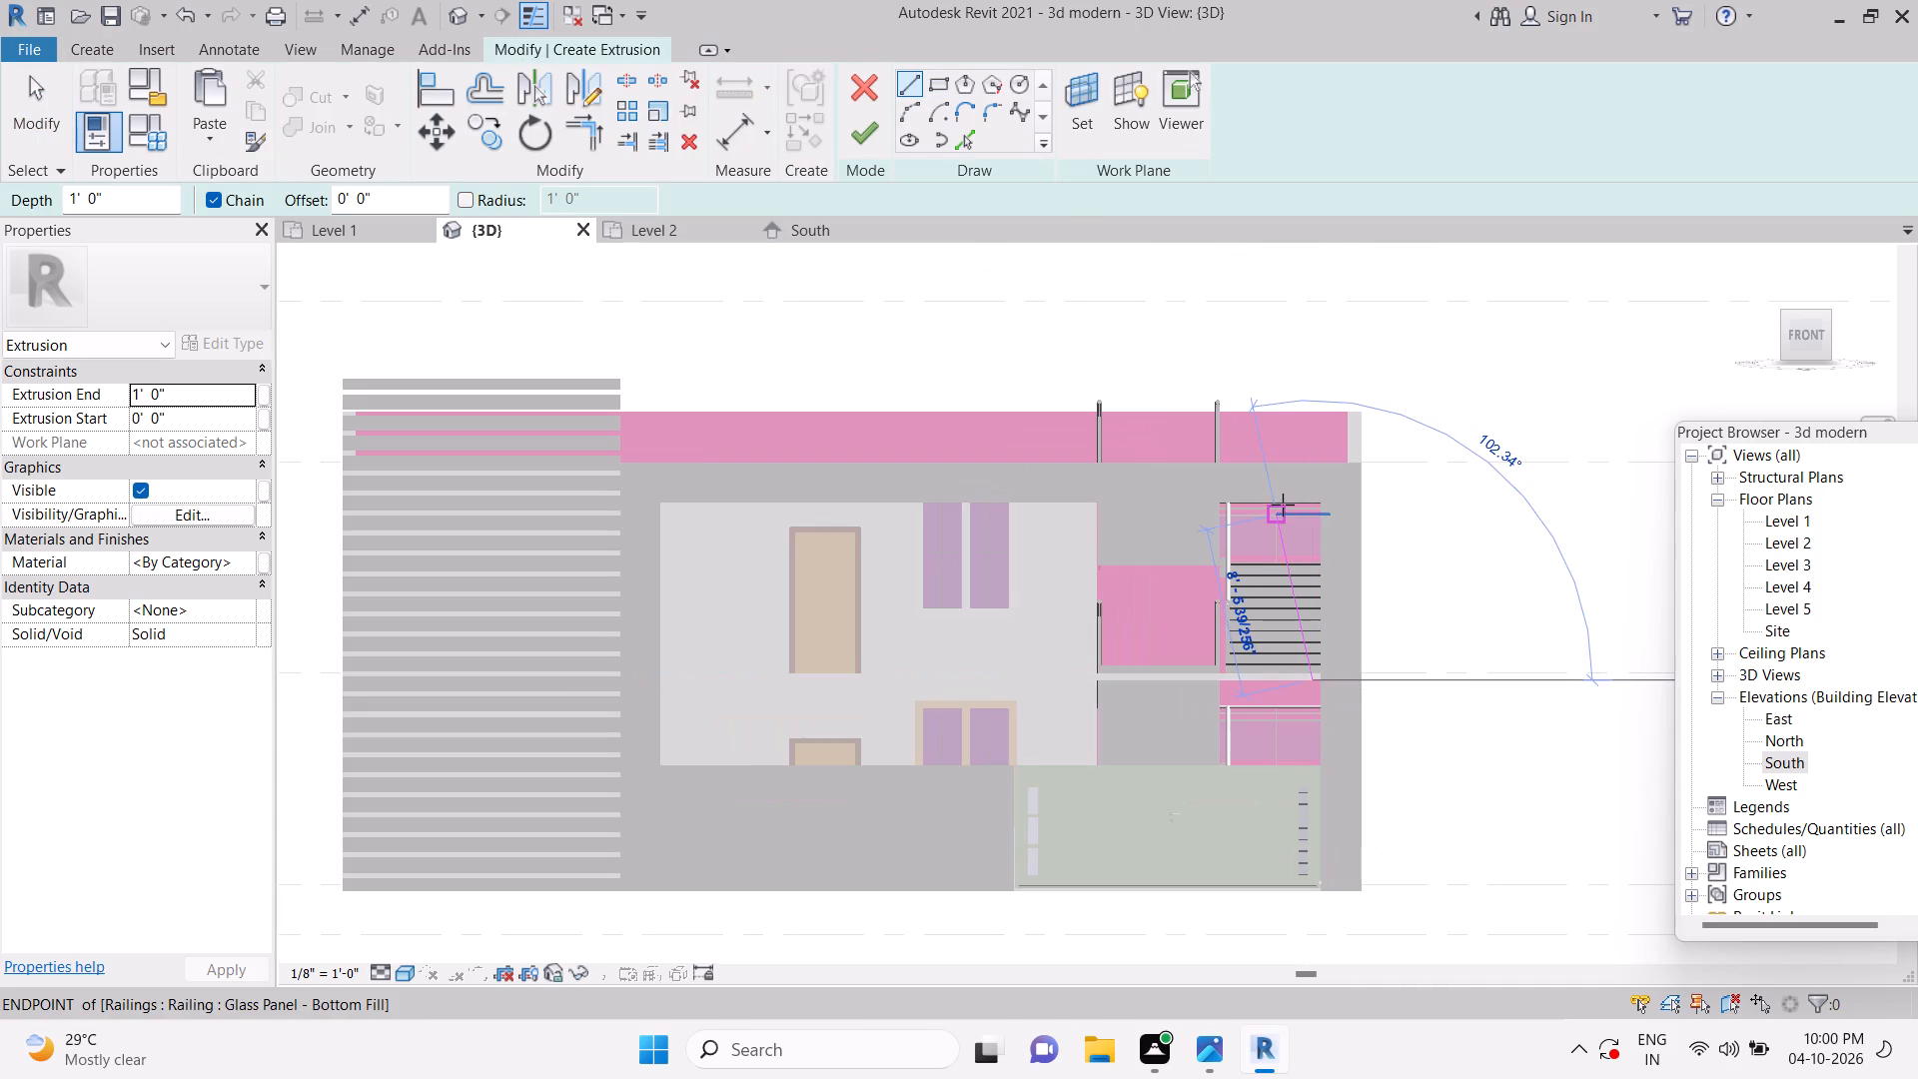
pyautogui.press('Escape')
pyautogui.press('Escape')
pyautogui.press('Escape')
# Check the reference elevation's vertical strips and sketch a rectangle about 1'-6" wide from Level 3 to Level 5 near the frame's right column.
pyautogui.click(1226, 1049)
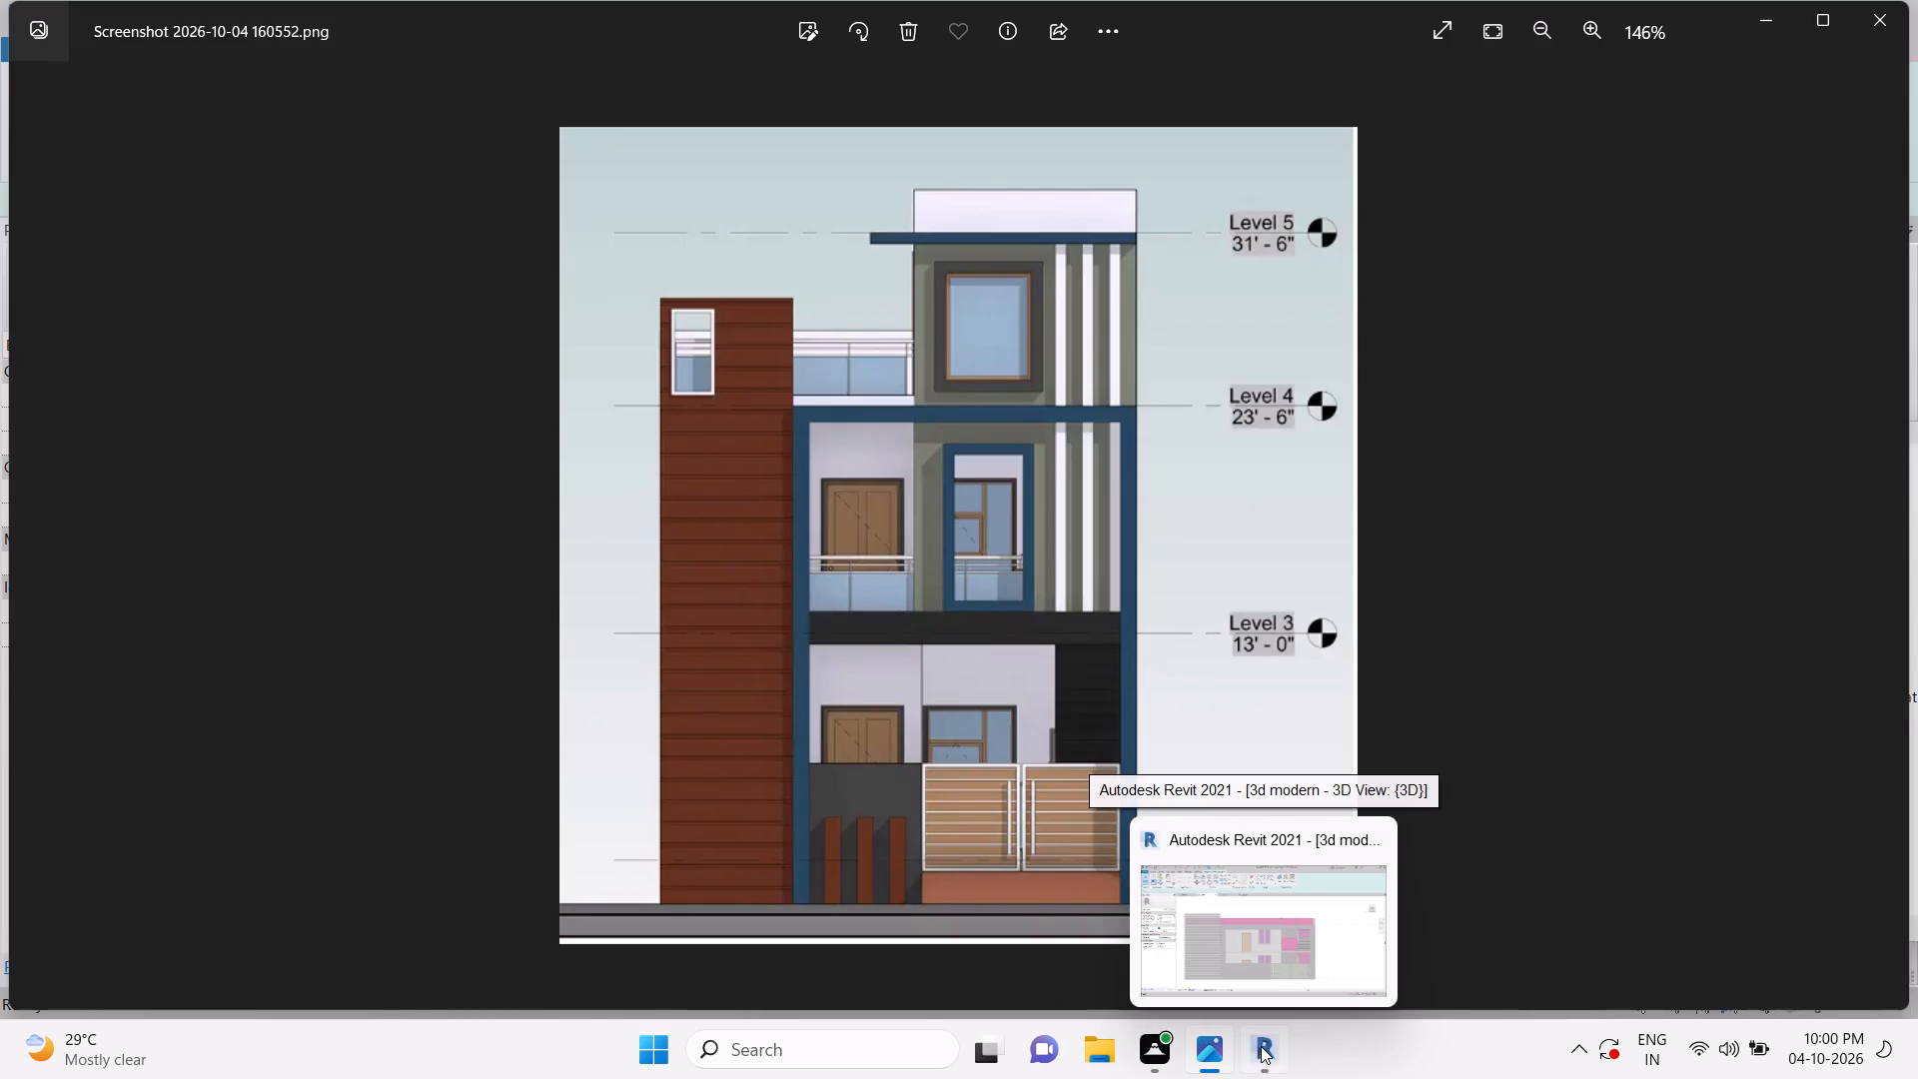
pyautogui.click(1262, 1047)
pyautogui.scroll(-3, 1296, 566)
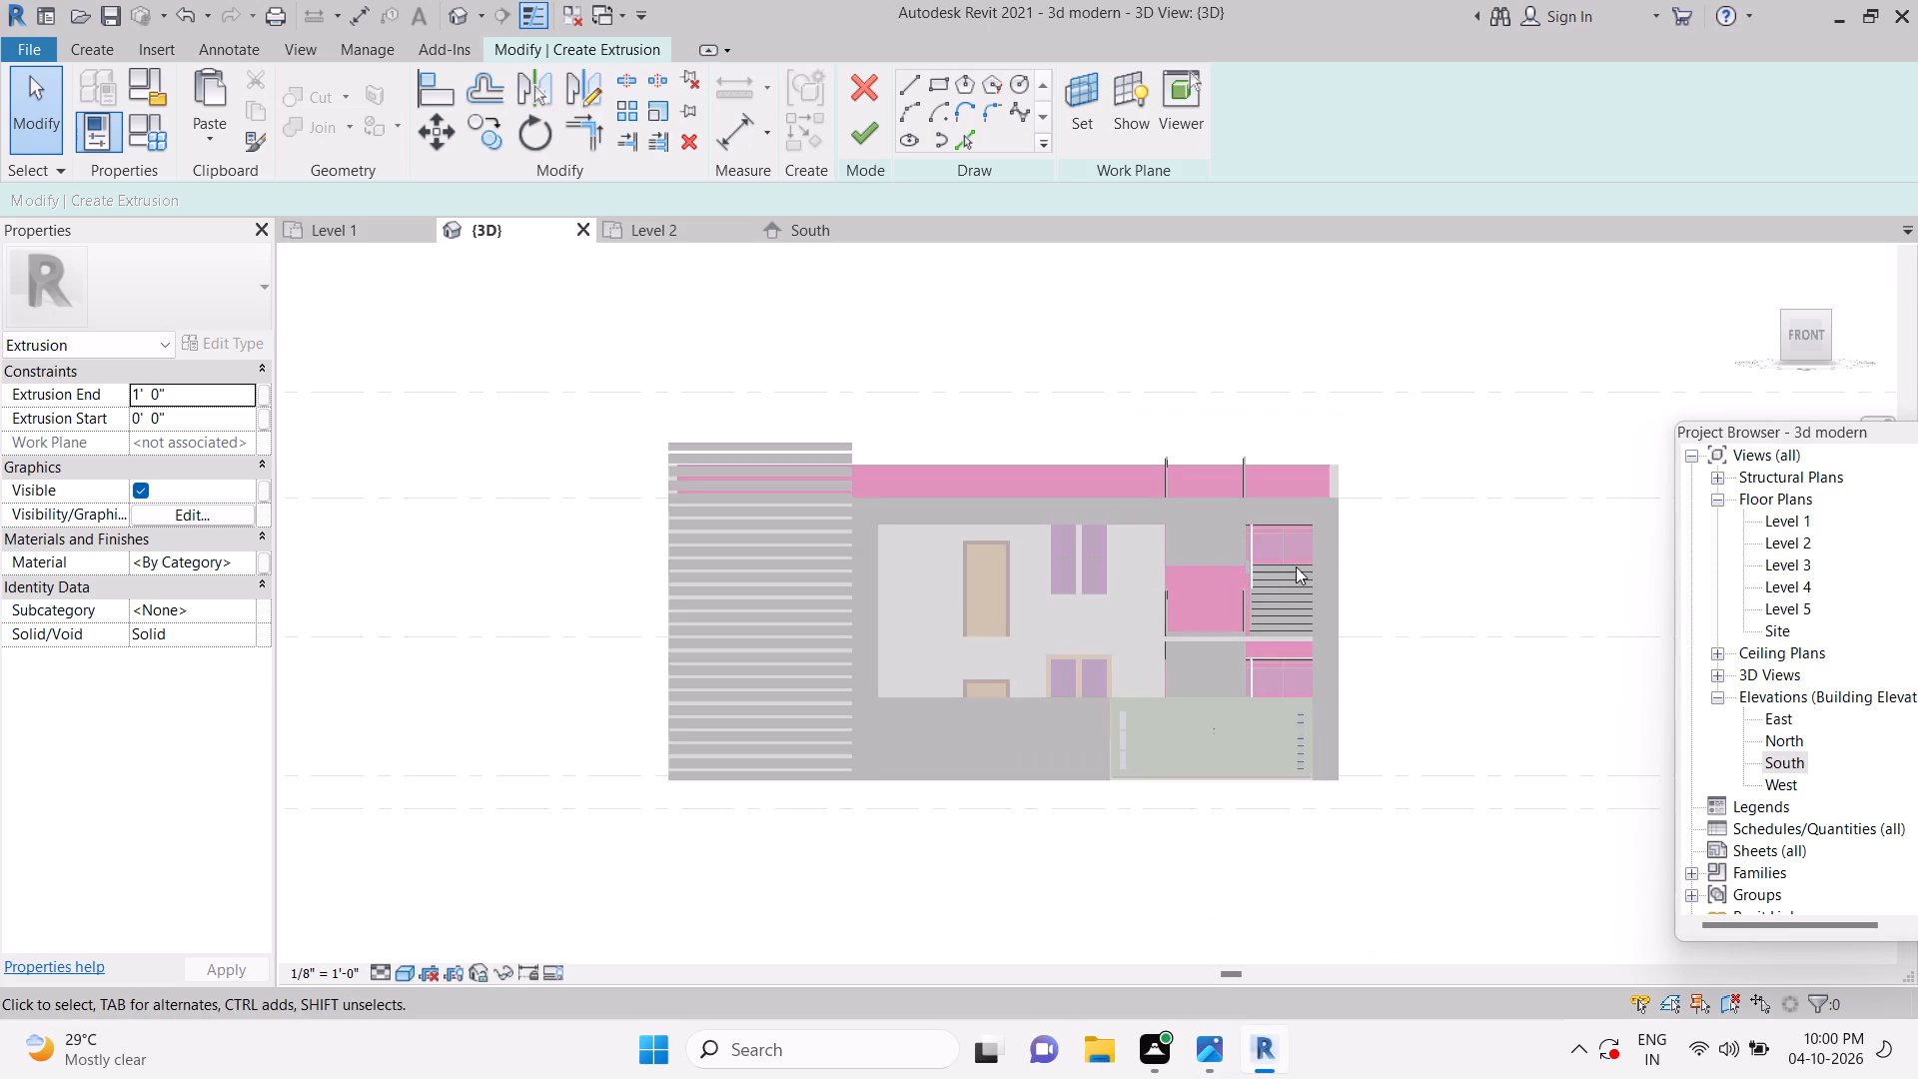
pyautogui.moveTo(552, 417); pyautogui.dragTo(512, 398, button='middle')
pyautogui.scroll(2, 1290, 621)
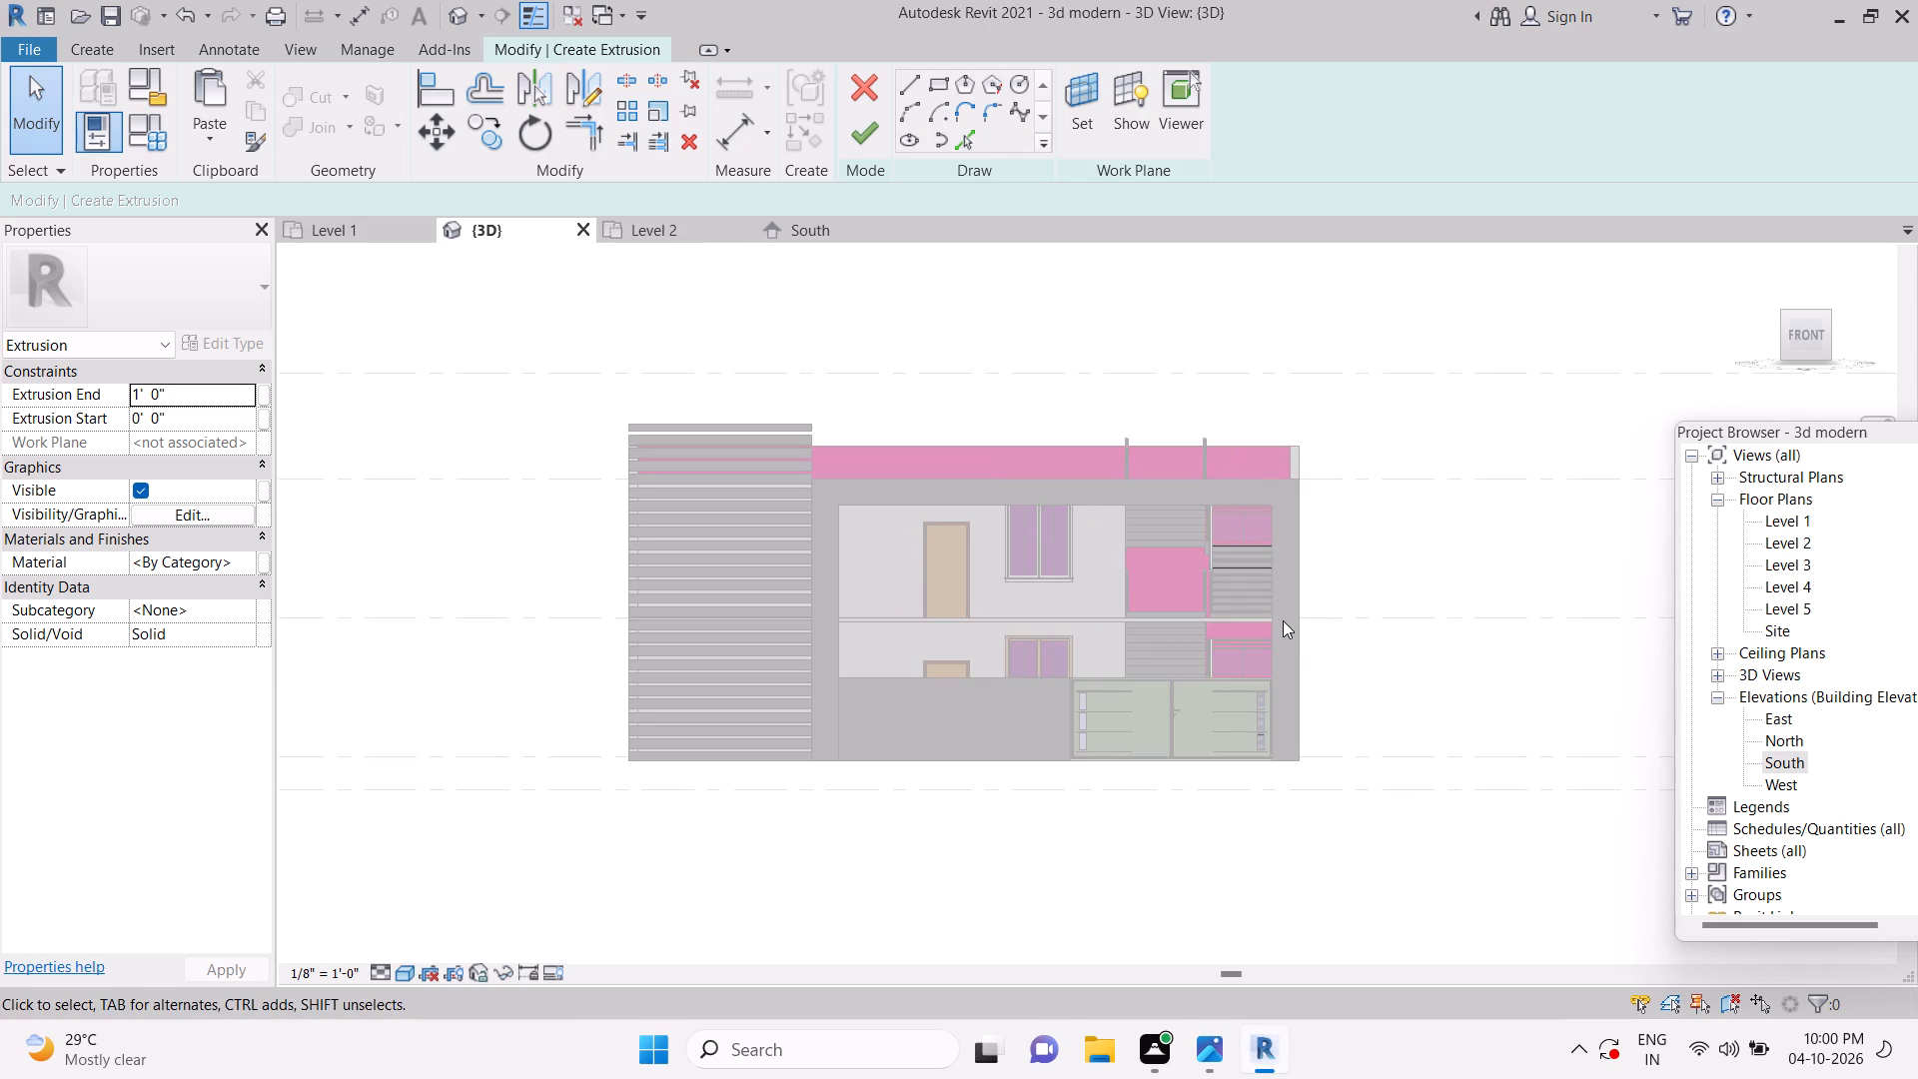
pyautogui.scroll(7, 1283, 620)
pyautogui.moveTo(1249, 615); pyautogui.dragTo(1230, 740, button='middle')
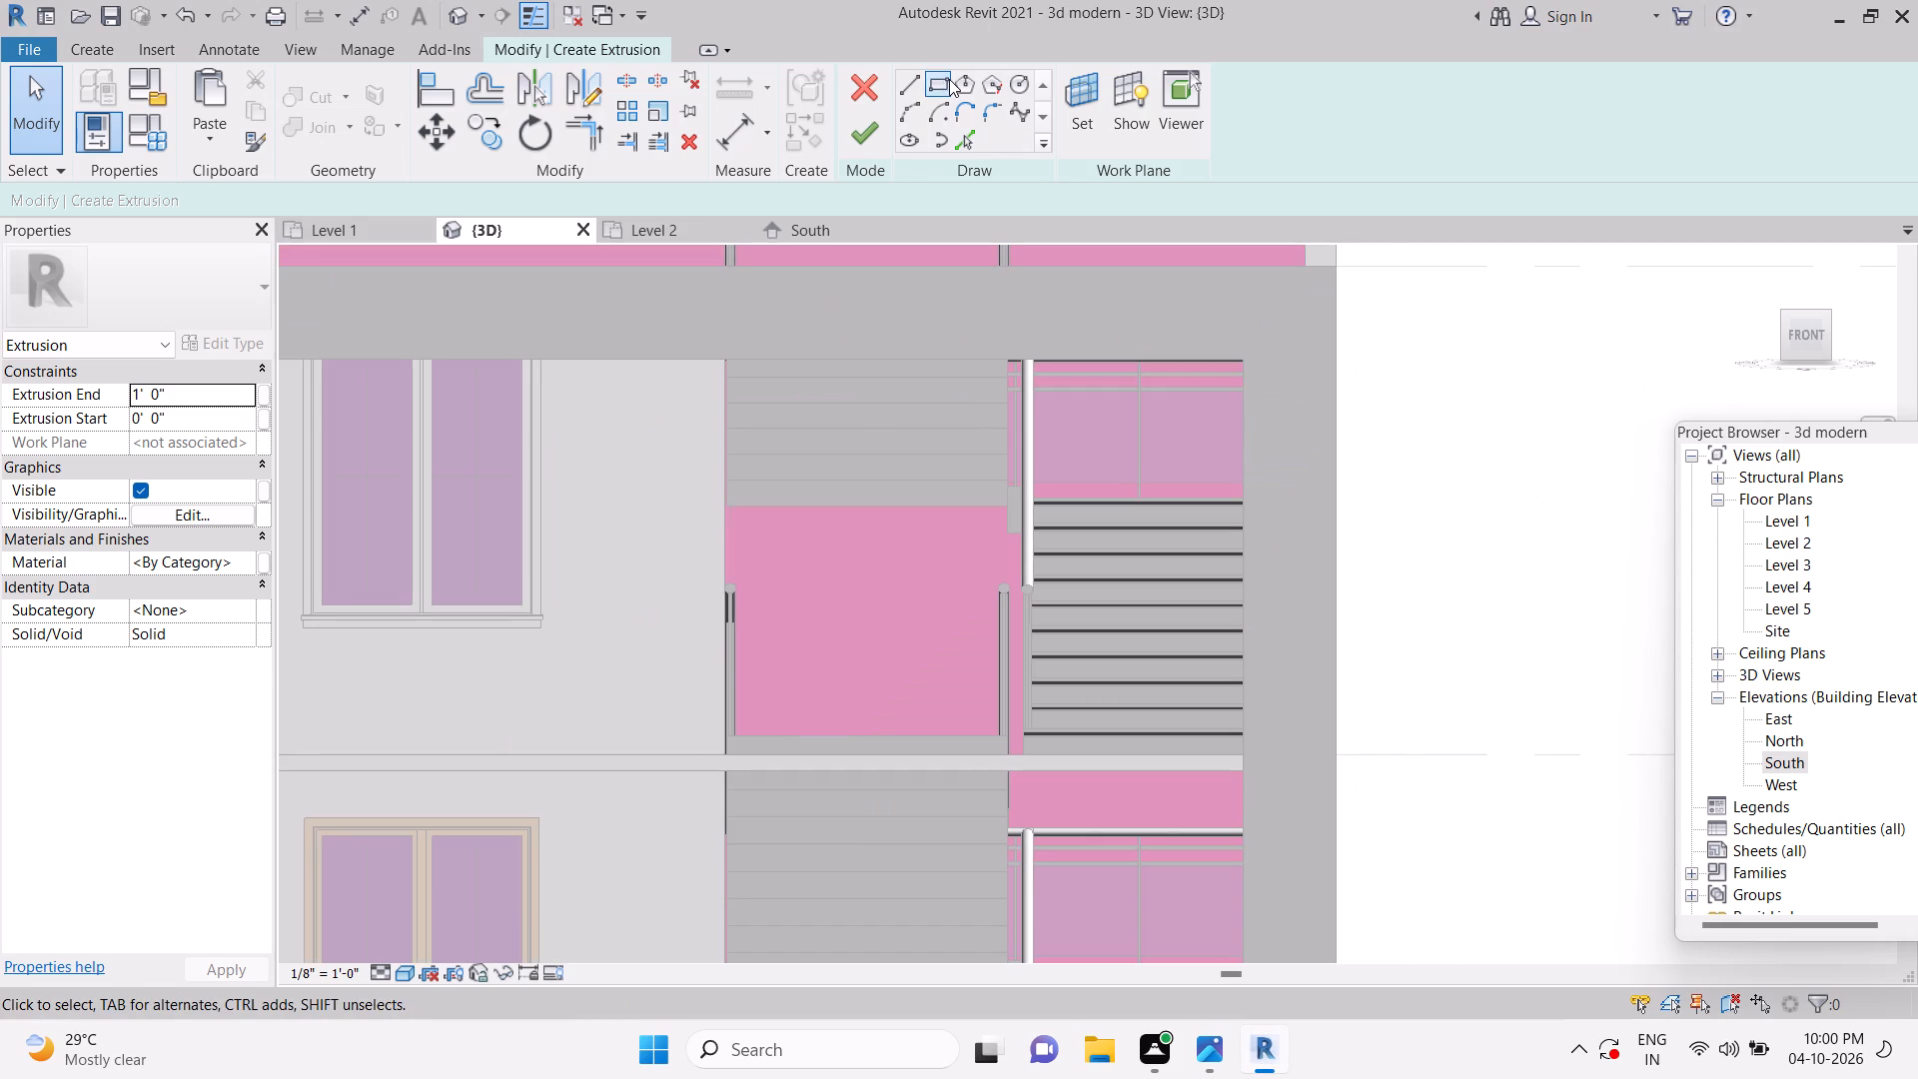
pyautogui.click(949, 79)
pyautogui.click(1228, 749)
pyautogui.scroll(-6, 1228, 749)
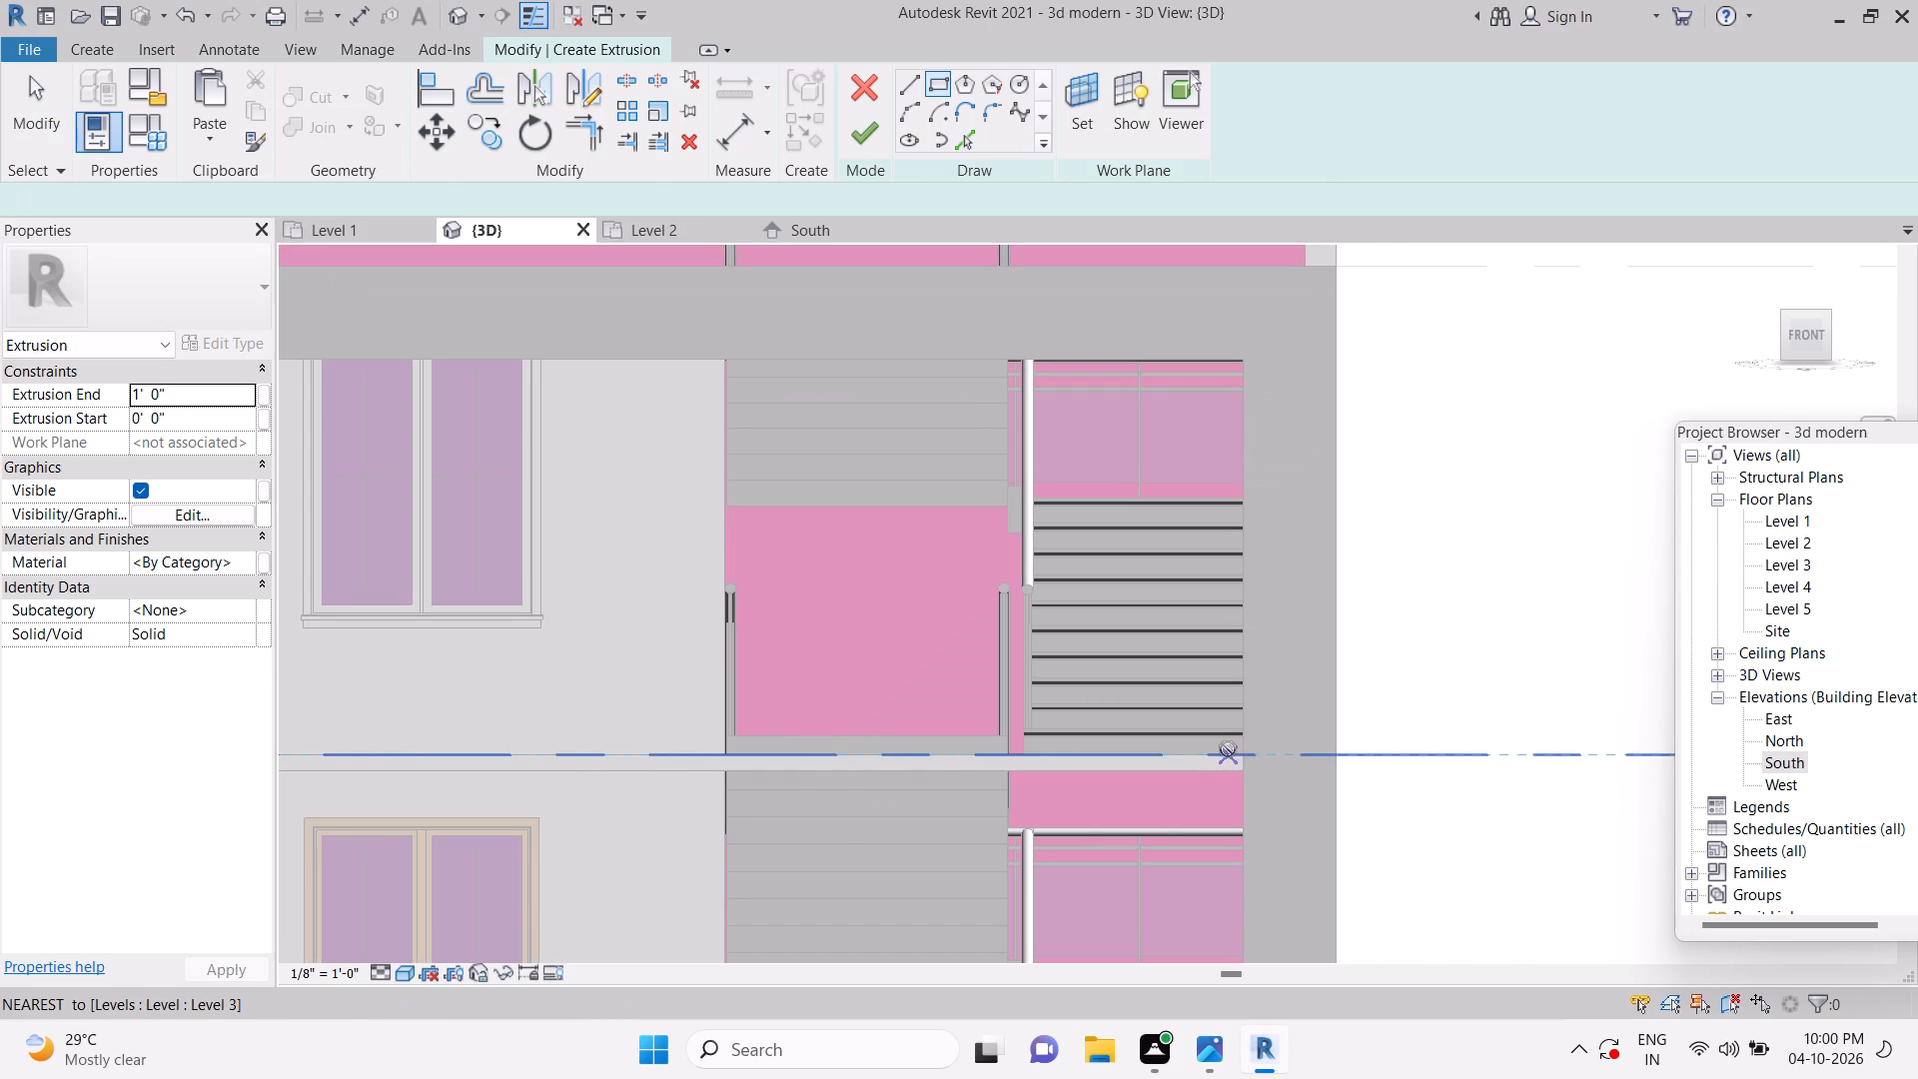
pyautogui.scroll(-2, 1218, 417)
pyautogui.moveTo(1218, 423); pyautogui.dragTo(1245, 586, button='middle')
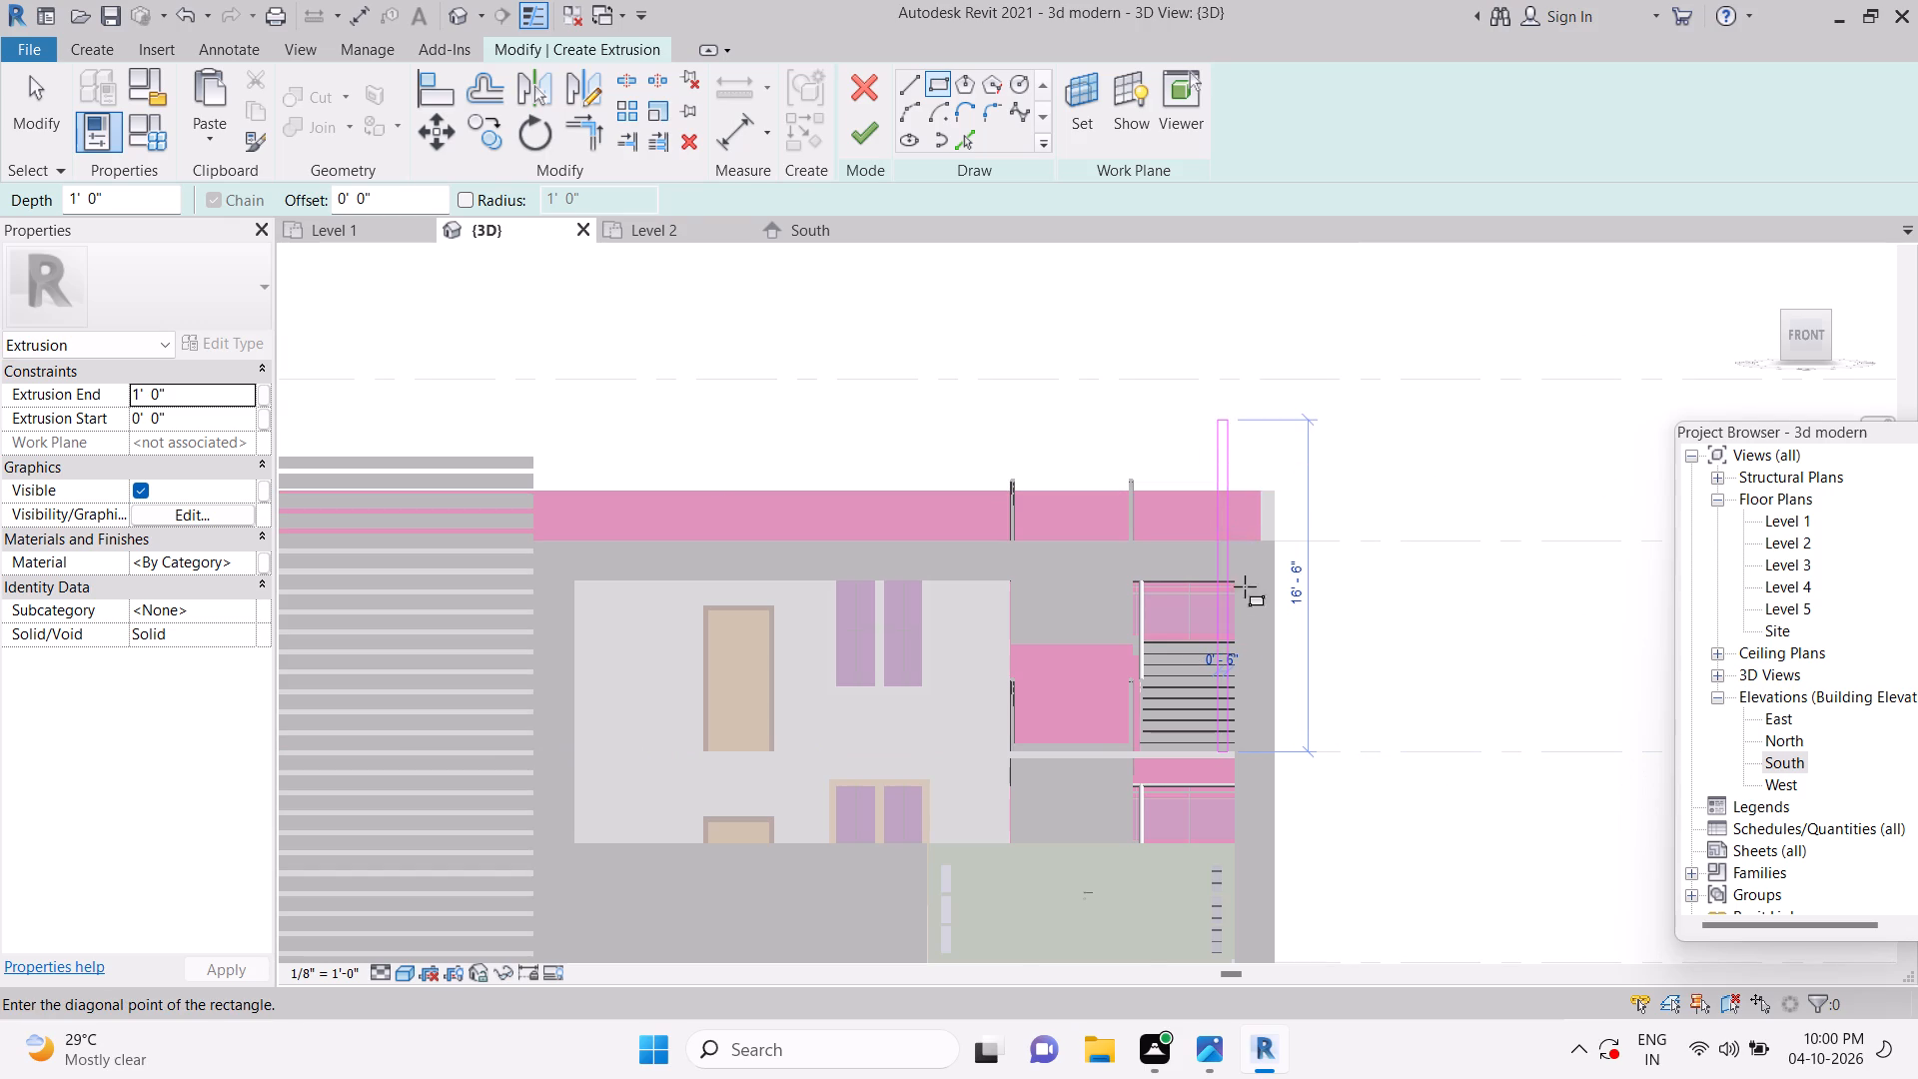
pyautogui.moveTo(1245, 586); pyautogui.dragTo(1247, 607, button='middle')
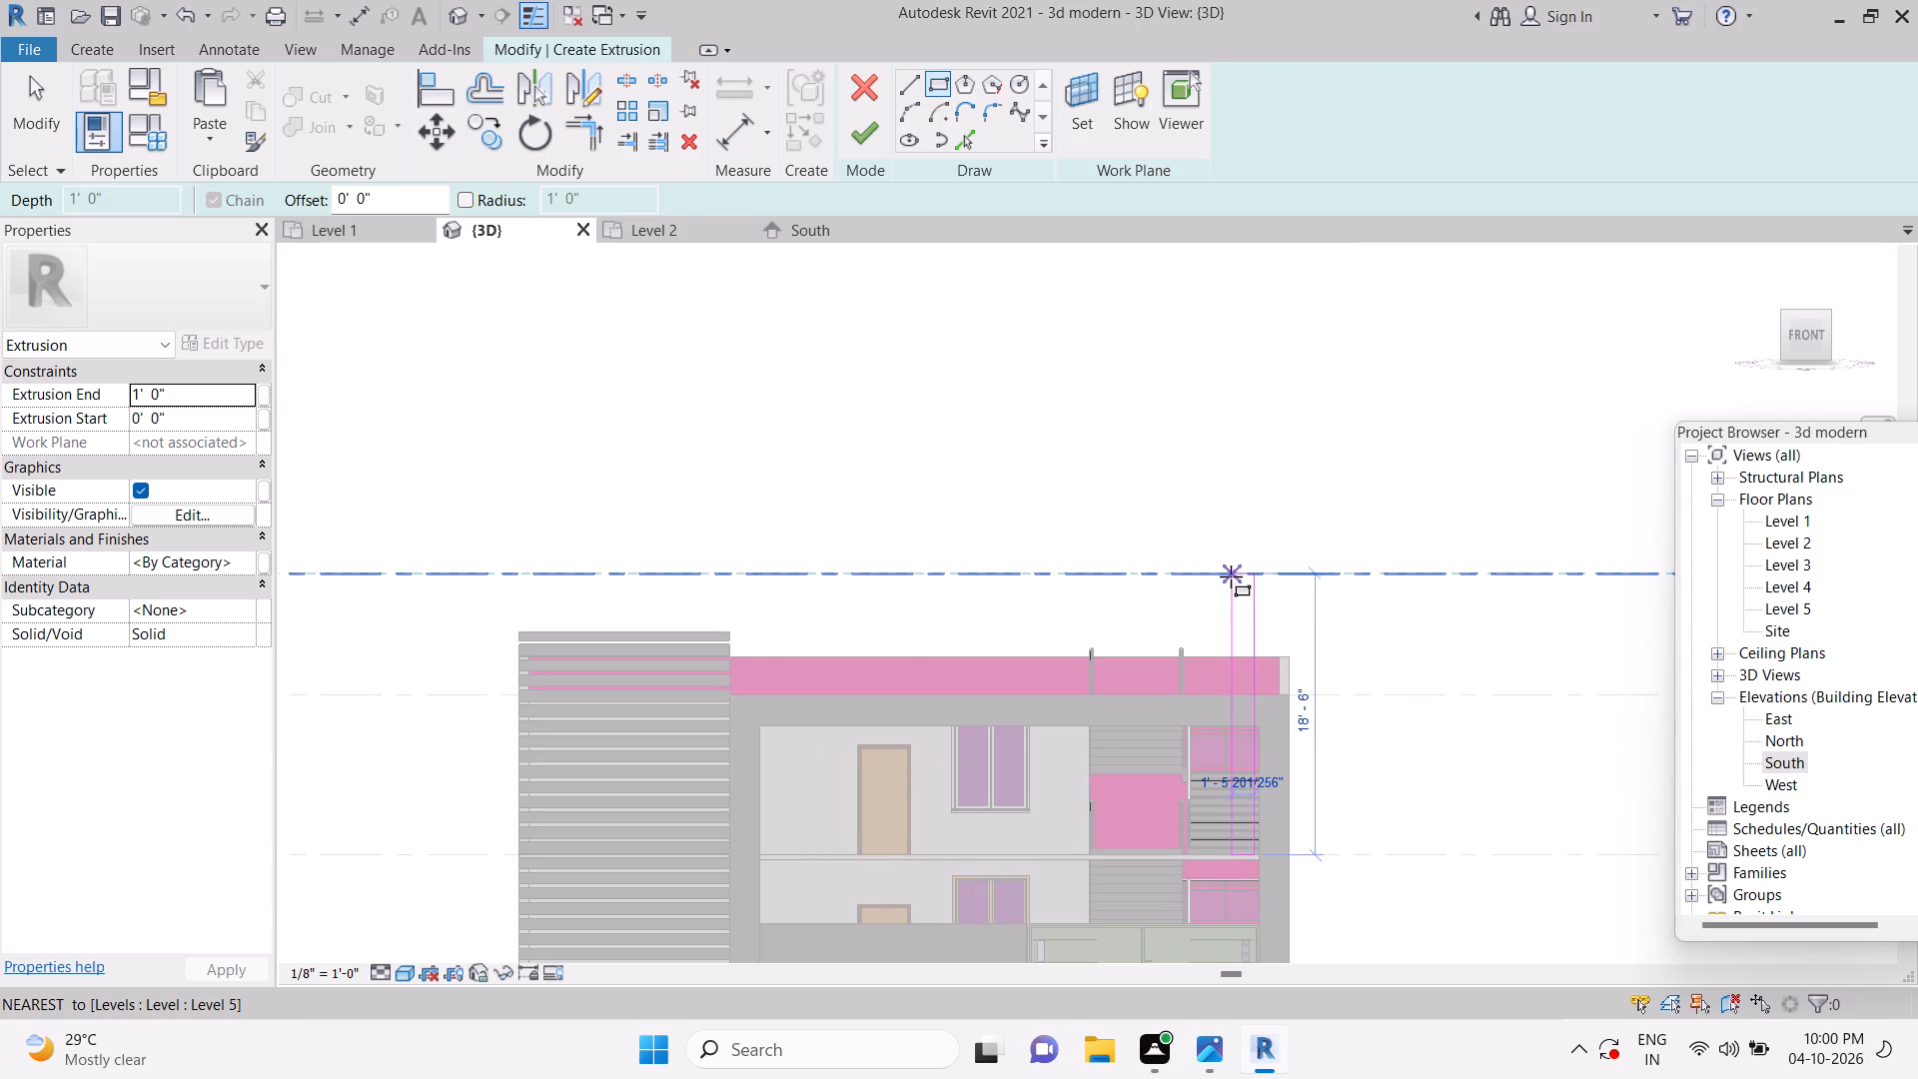
pyautogui.click(1231, 576)
pyautogui.press('Escape')
pyautogui.press('Escape')
pyautogui.scroll(5, 1260, 653)
pyautogui.press('Escape')
# Set the tall rectangle's width to 1' by moving its right edge, and dismiss the pop-up card.
pyautogui.click(1251, 630)
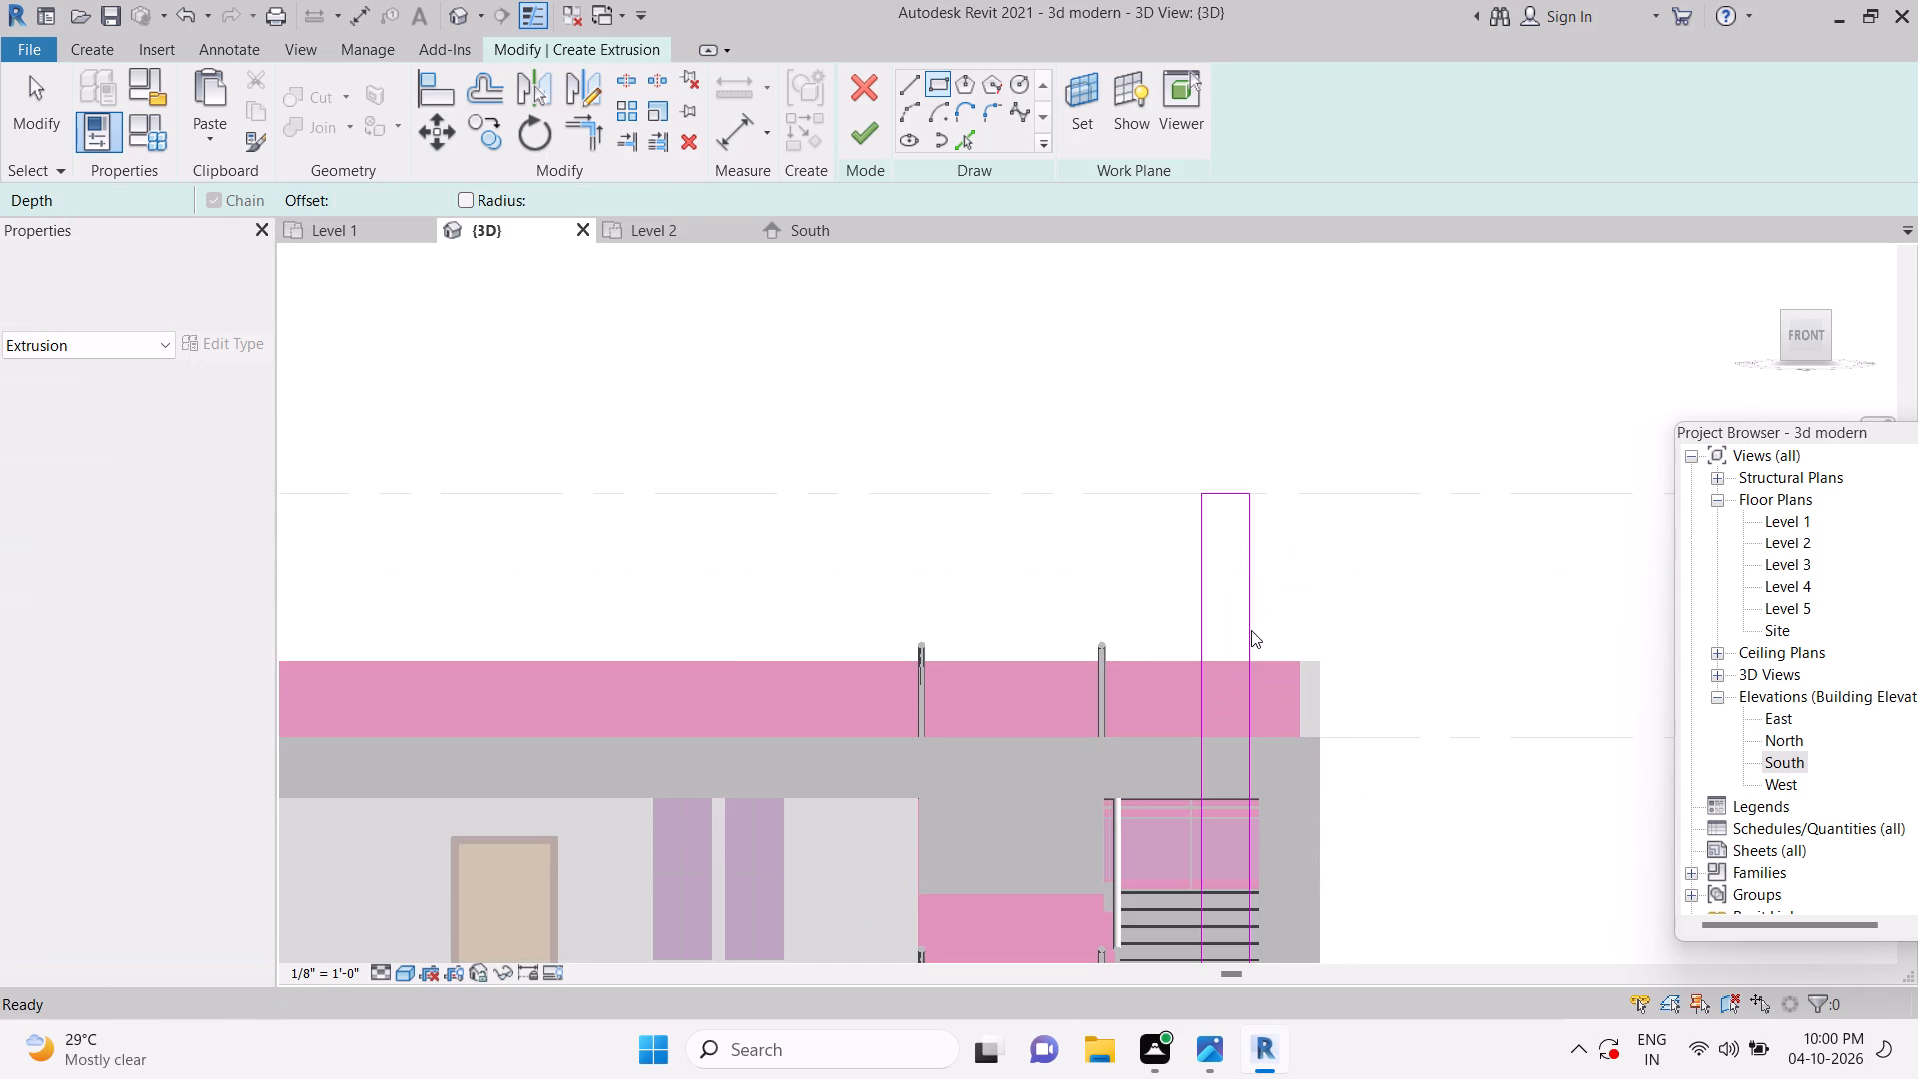
pyautogui.press('Escape')
pyautogui.press('Escape')
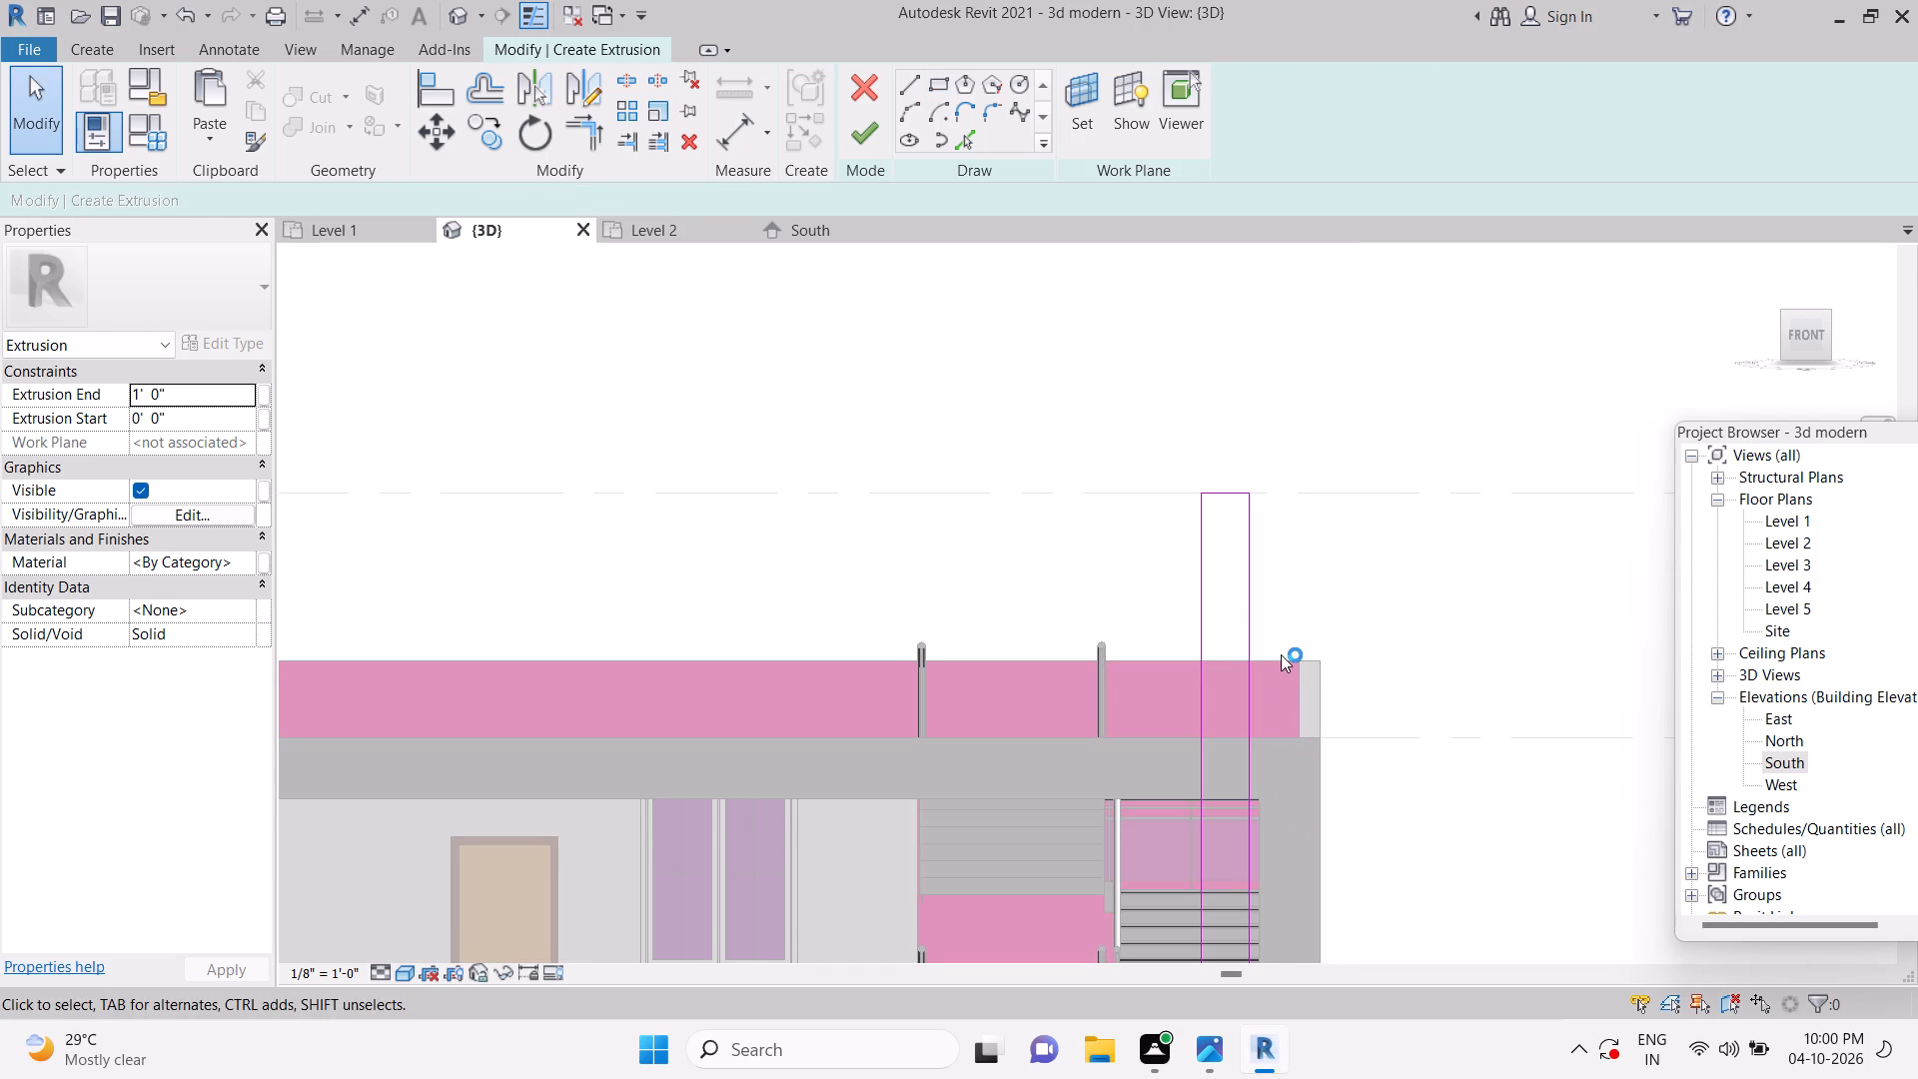
pyautogui.click(1251, 596)
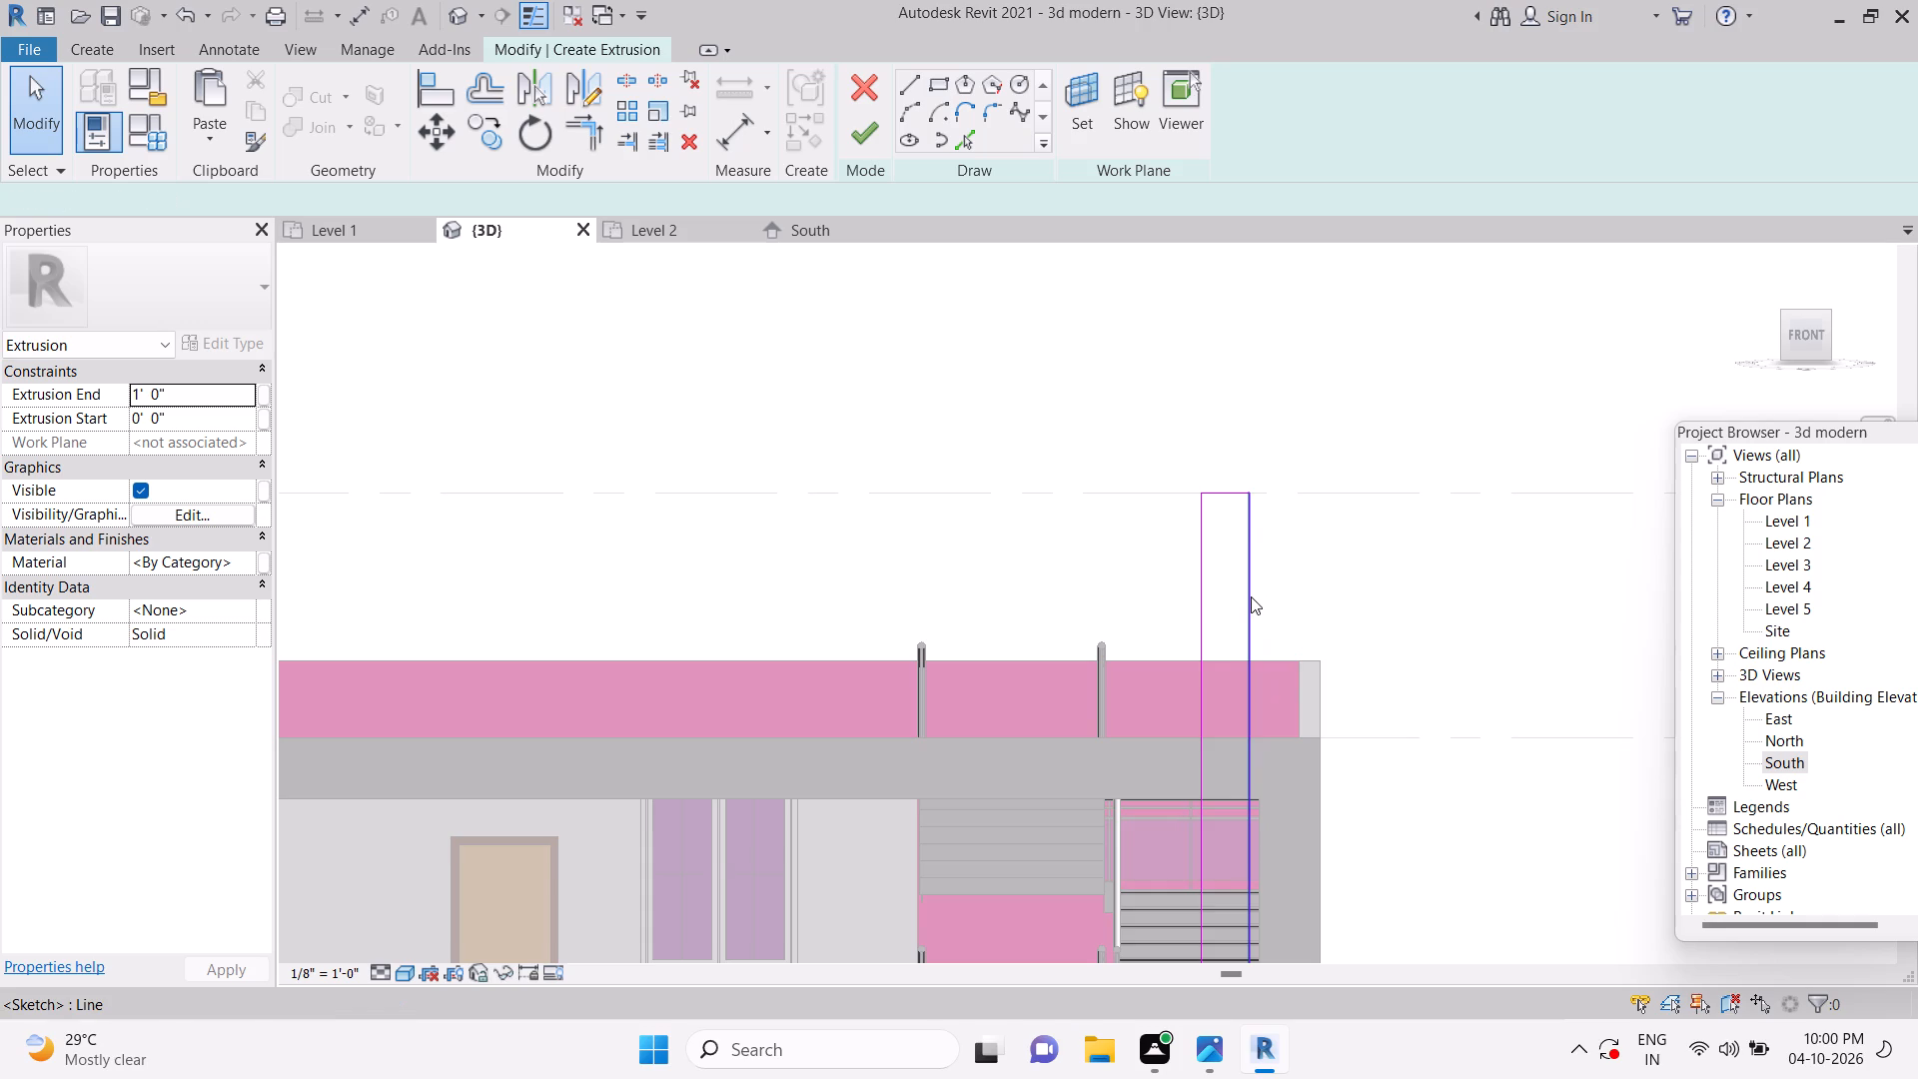
pyautogui.scroll(10, 1213, 446)
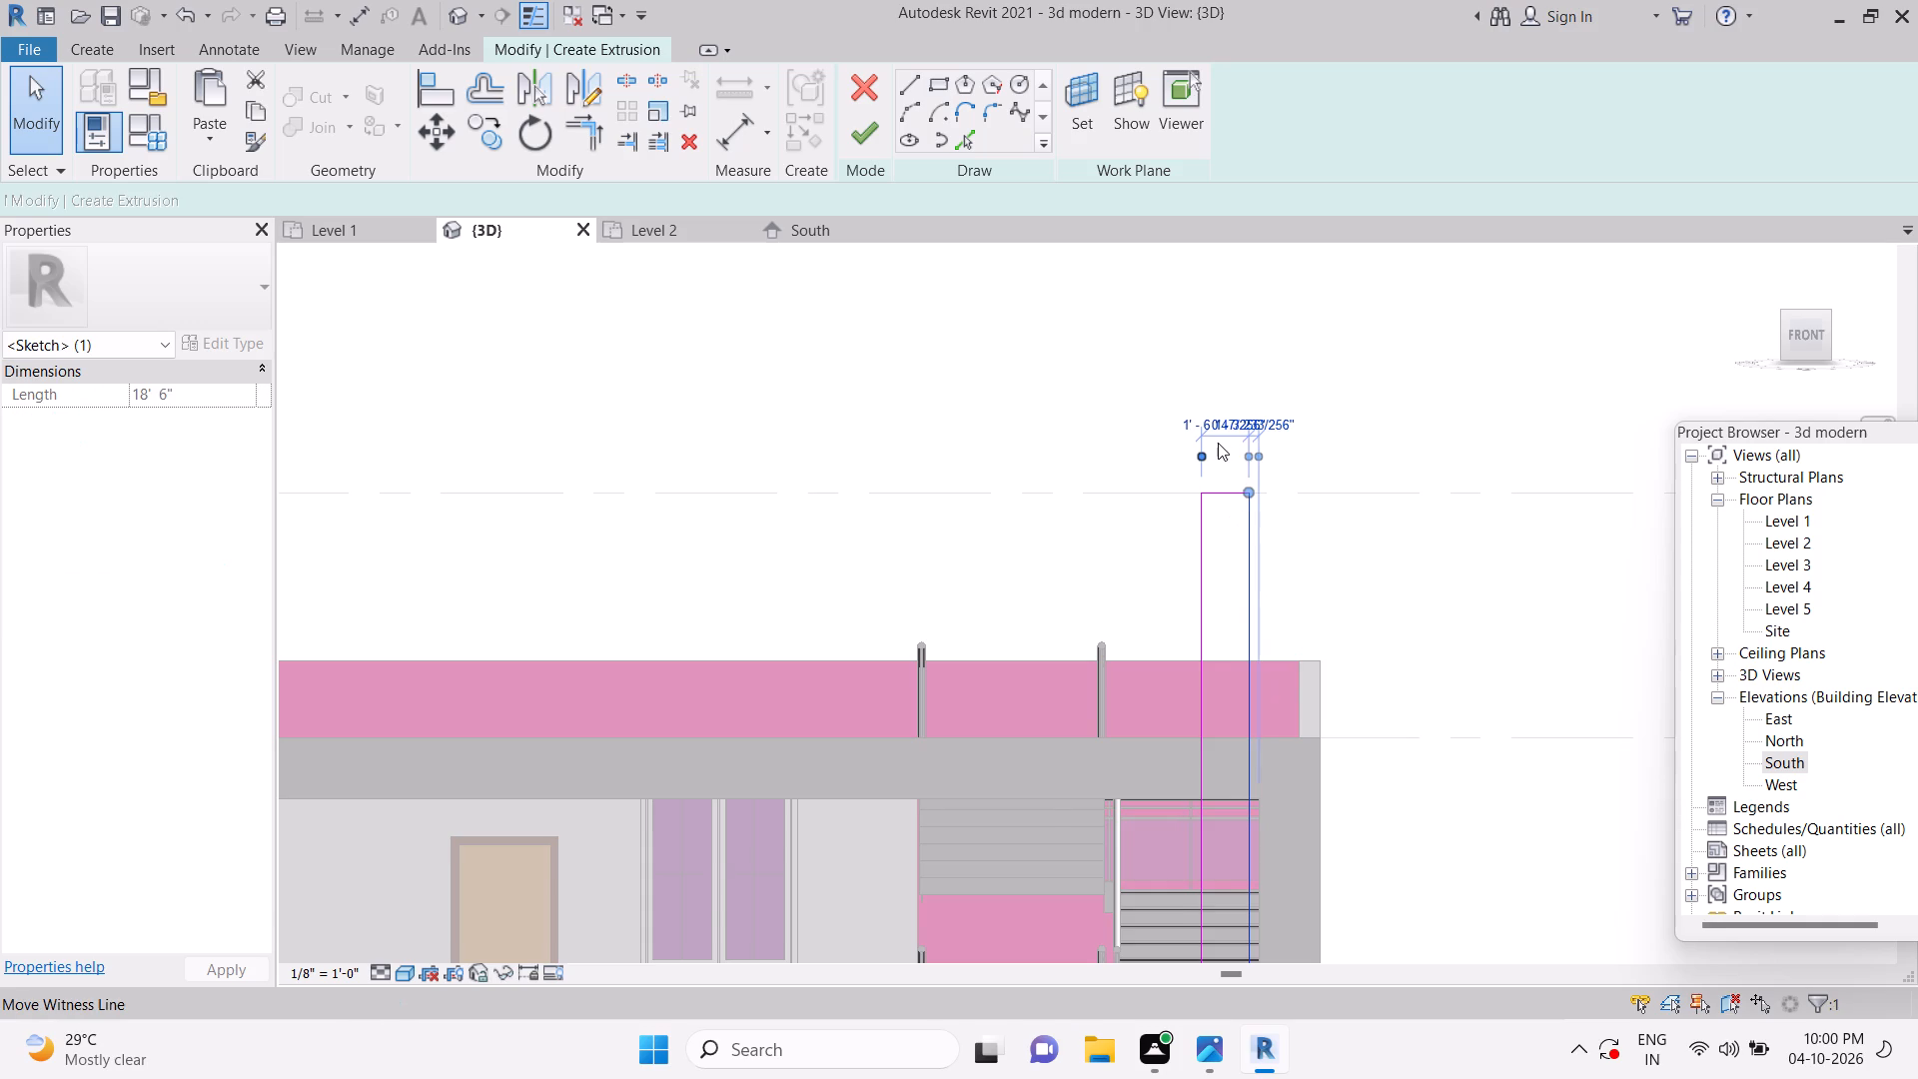
pyautogui.scroll(4, 1223, 437)
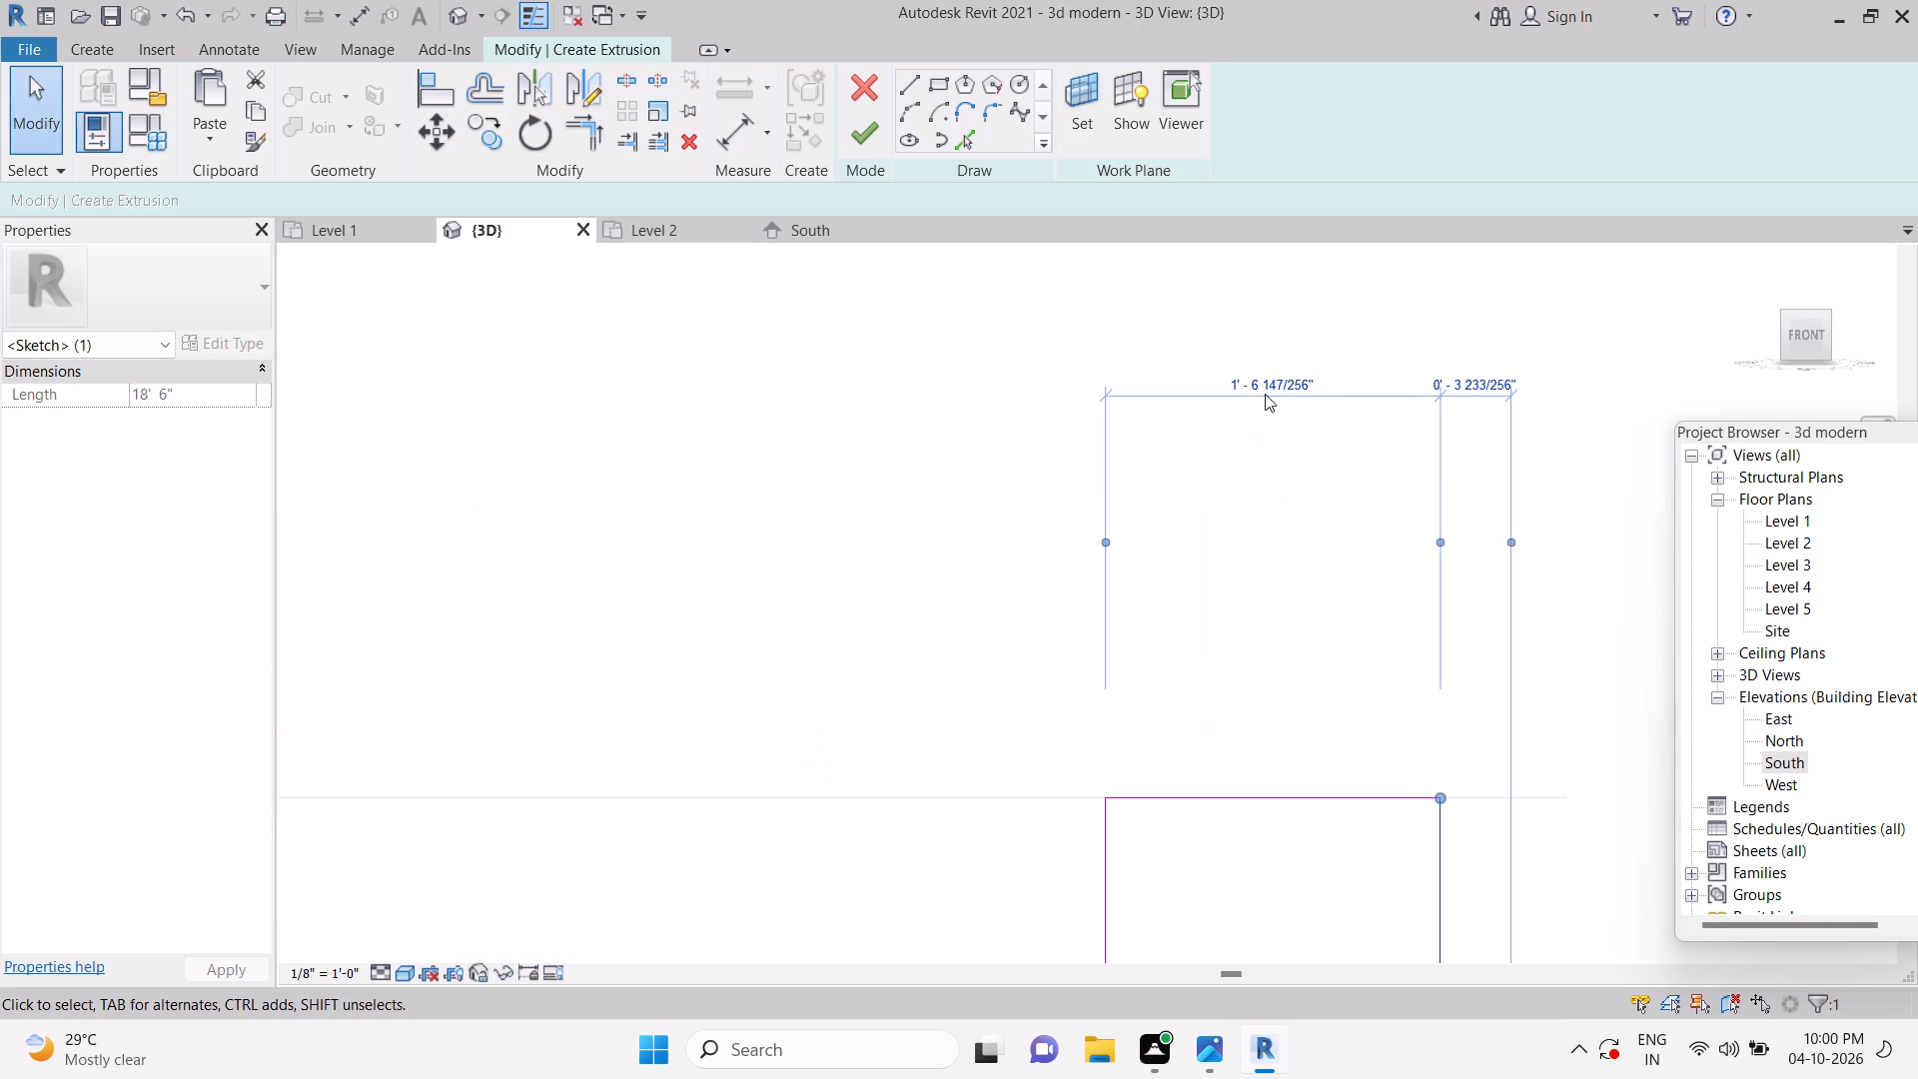
pyautogui.click(1268, 392)
pyautogui.write("1'")
pyautogui.press('Return')
pyautogui.press('Escape')
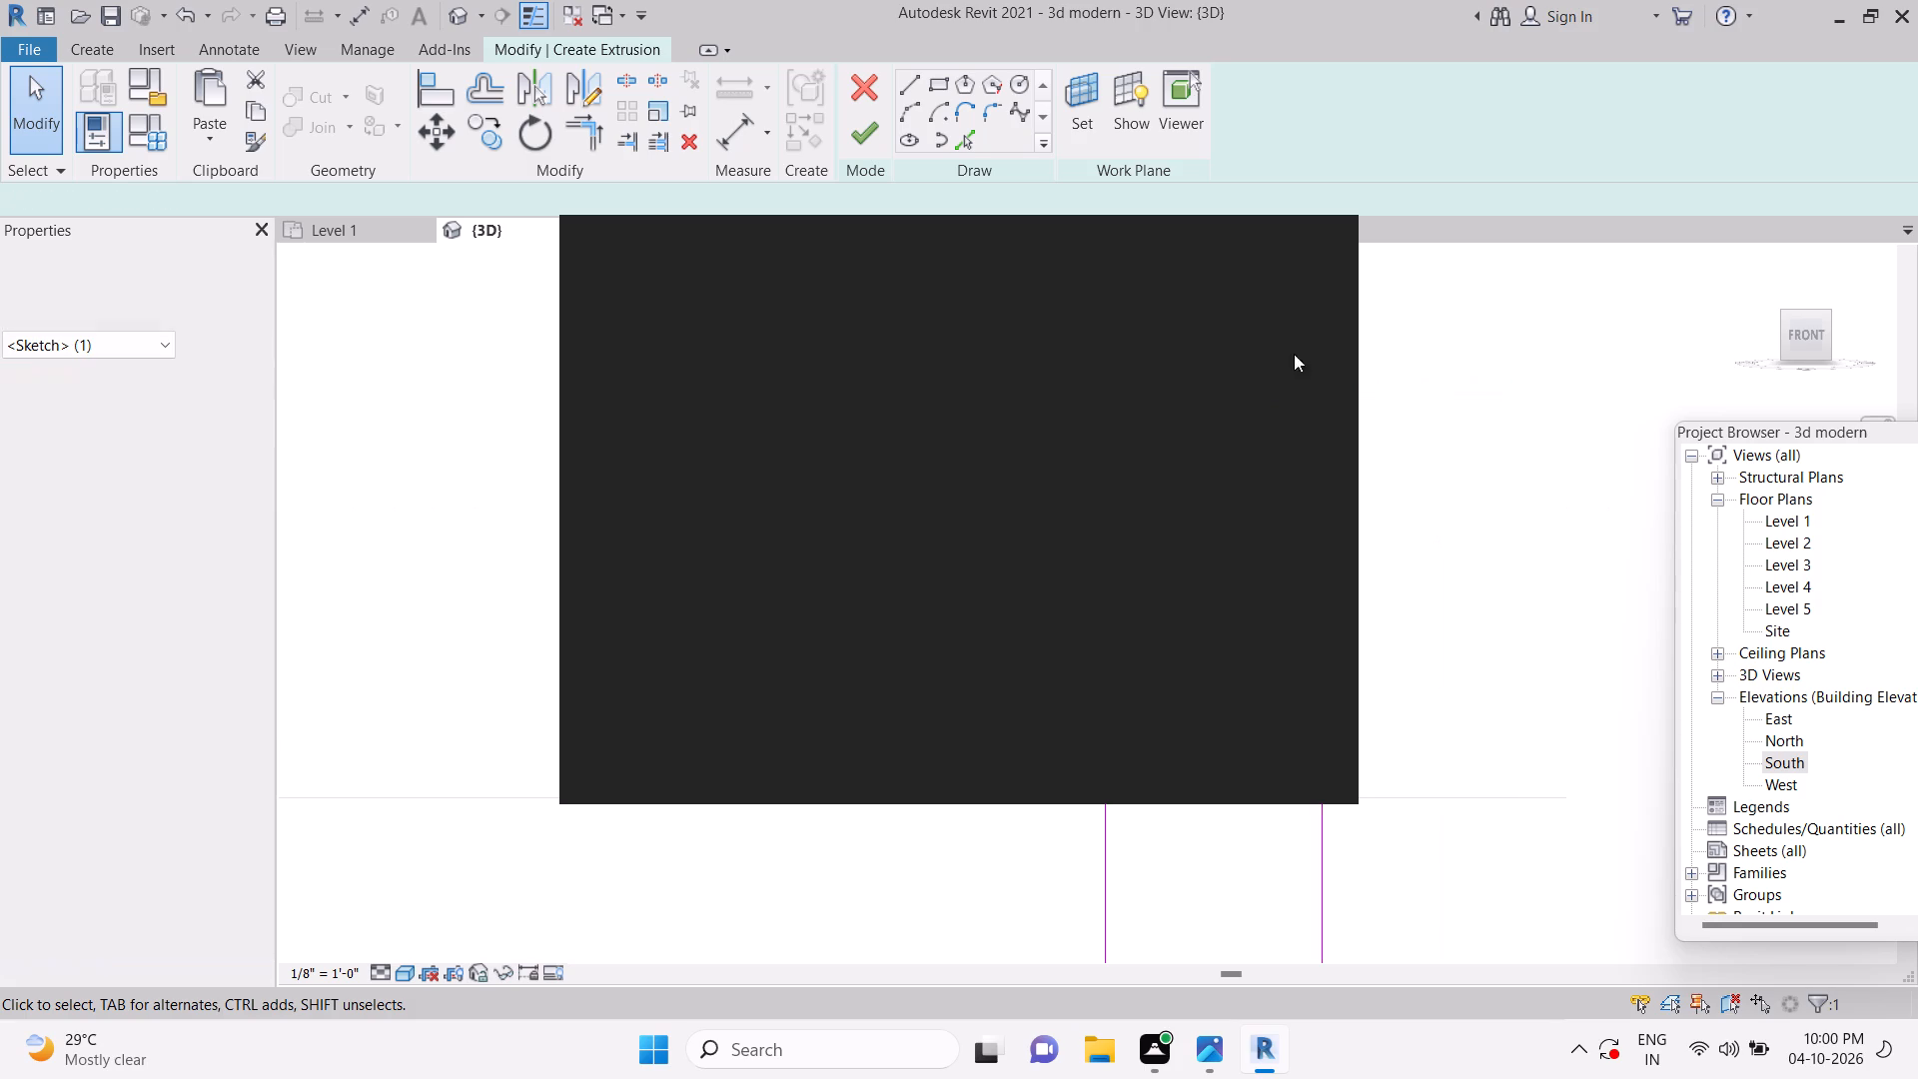
pyautogui.press('Escape')
pyautogui.press('Escape')
pyautogui.press('Escape')
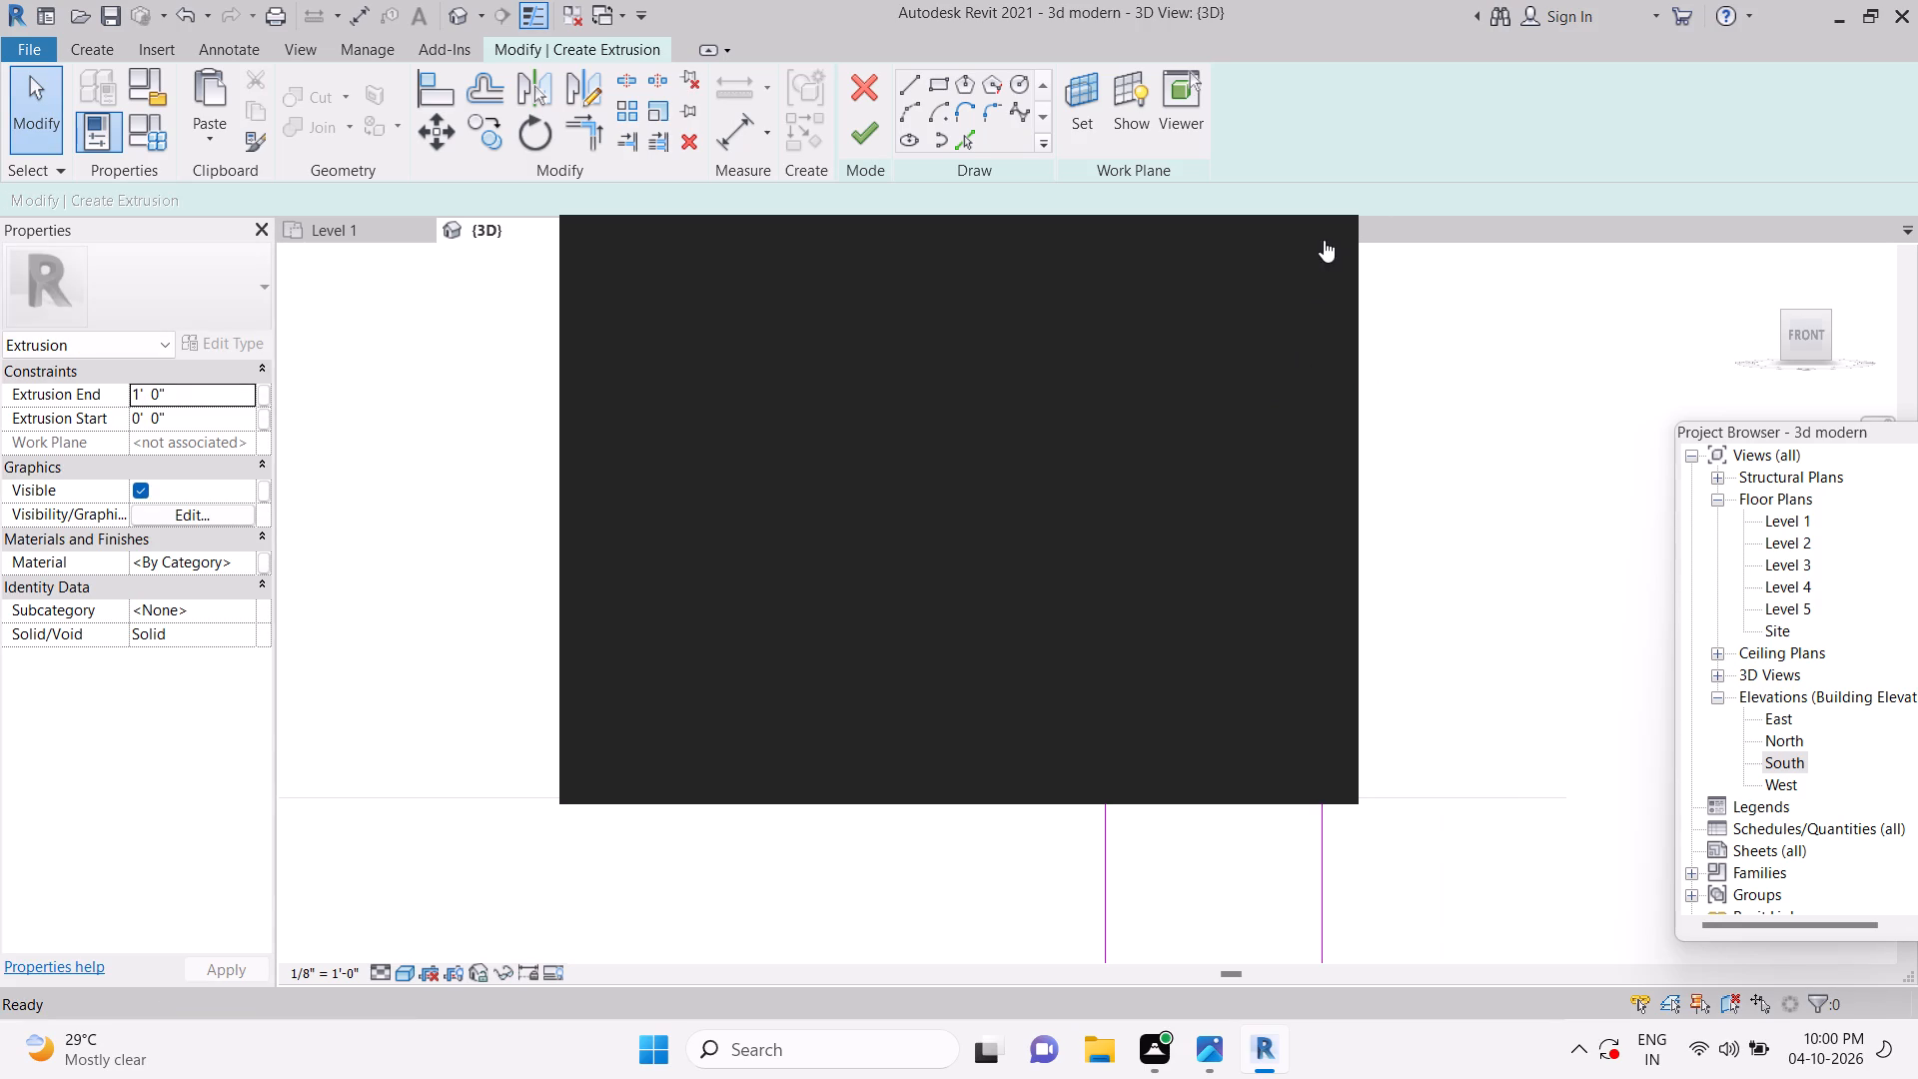
pyautogui.click(1321, 257)
# Nudge the whole rectangle two increments towards the frame's right column.
pyautogui.scroll(-11, 1379, 470)
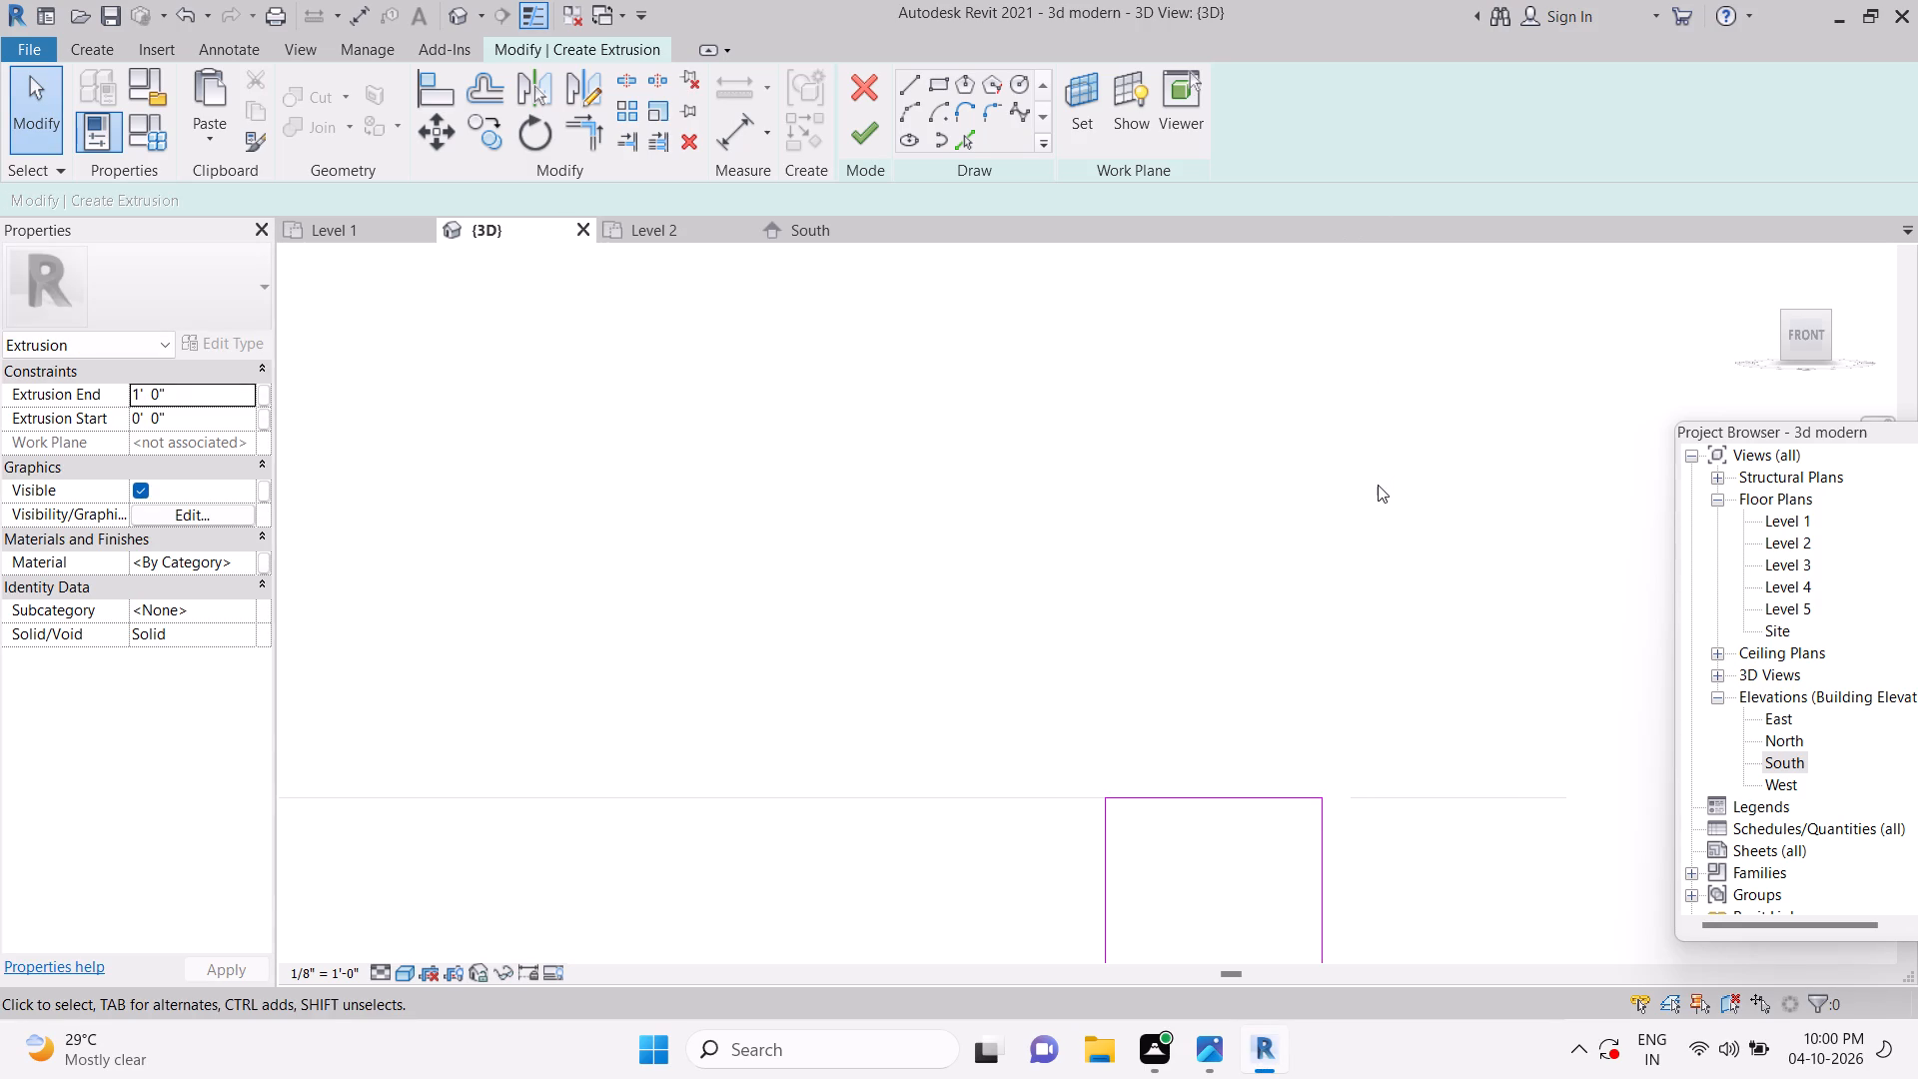
pyautogui.scroll(-9, 1378, 485)
pyautogui.press('Escape')
pyautogui.press('Escape')
pyautogui.scroll(5, 1372, 775)
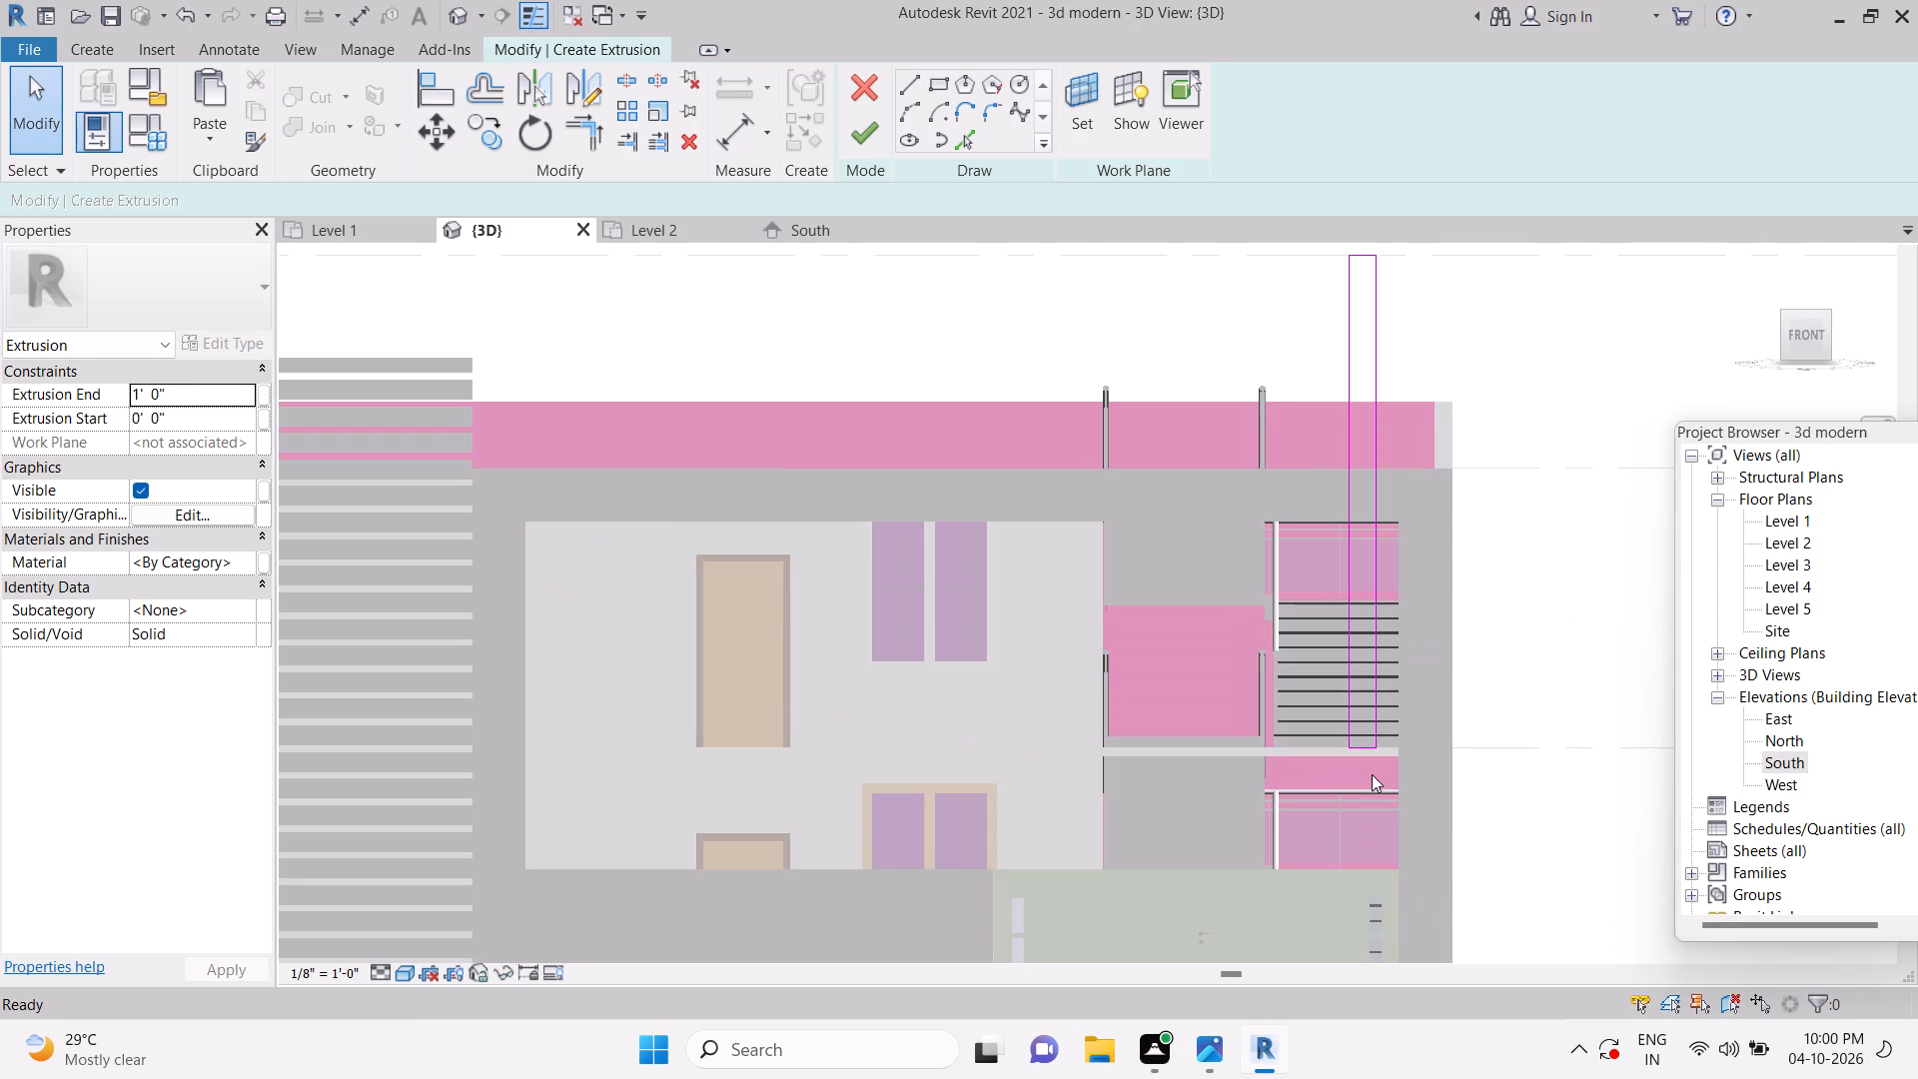
pyautogui.press('Tab')
pyautogui.click(1377, 730)
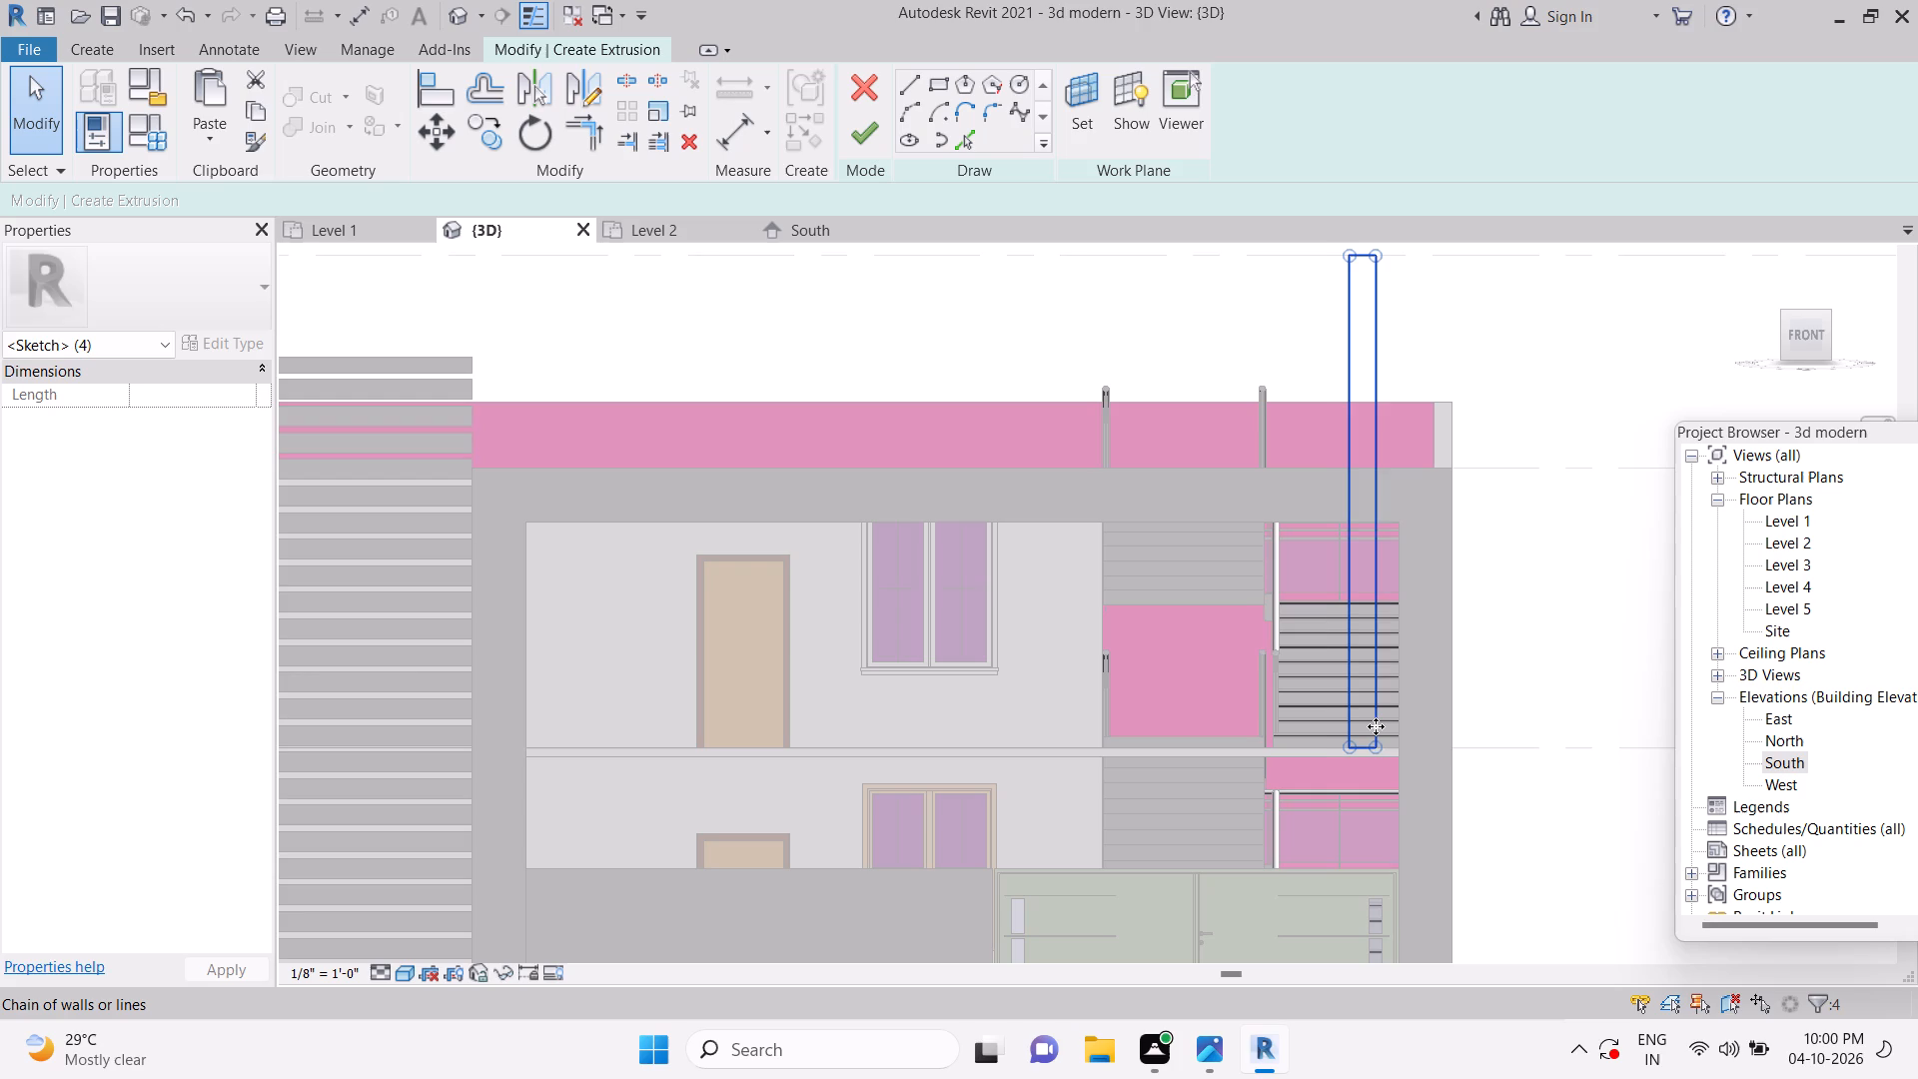
pyautogui.press('Right')
pyautogui.press('Right')
pyautogui.press('Escape')
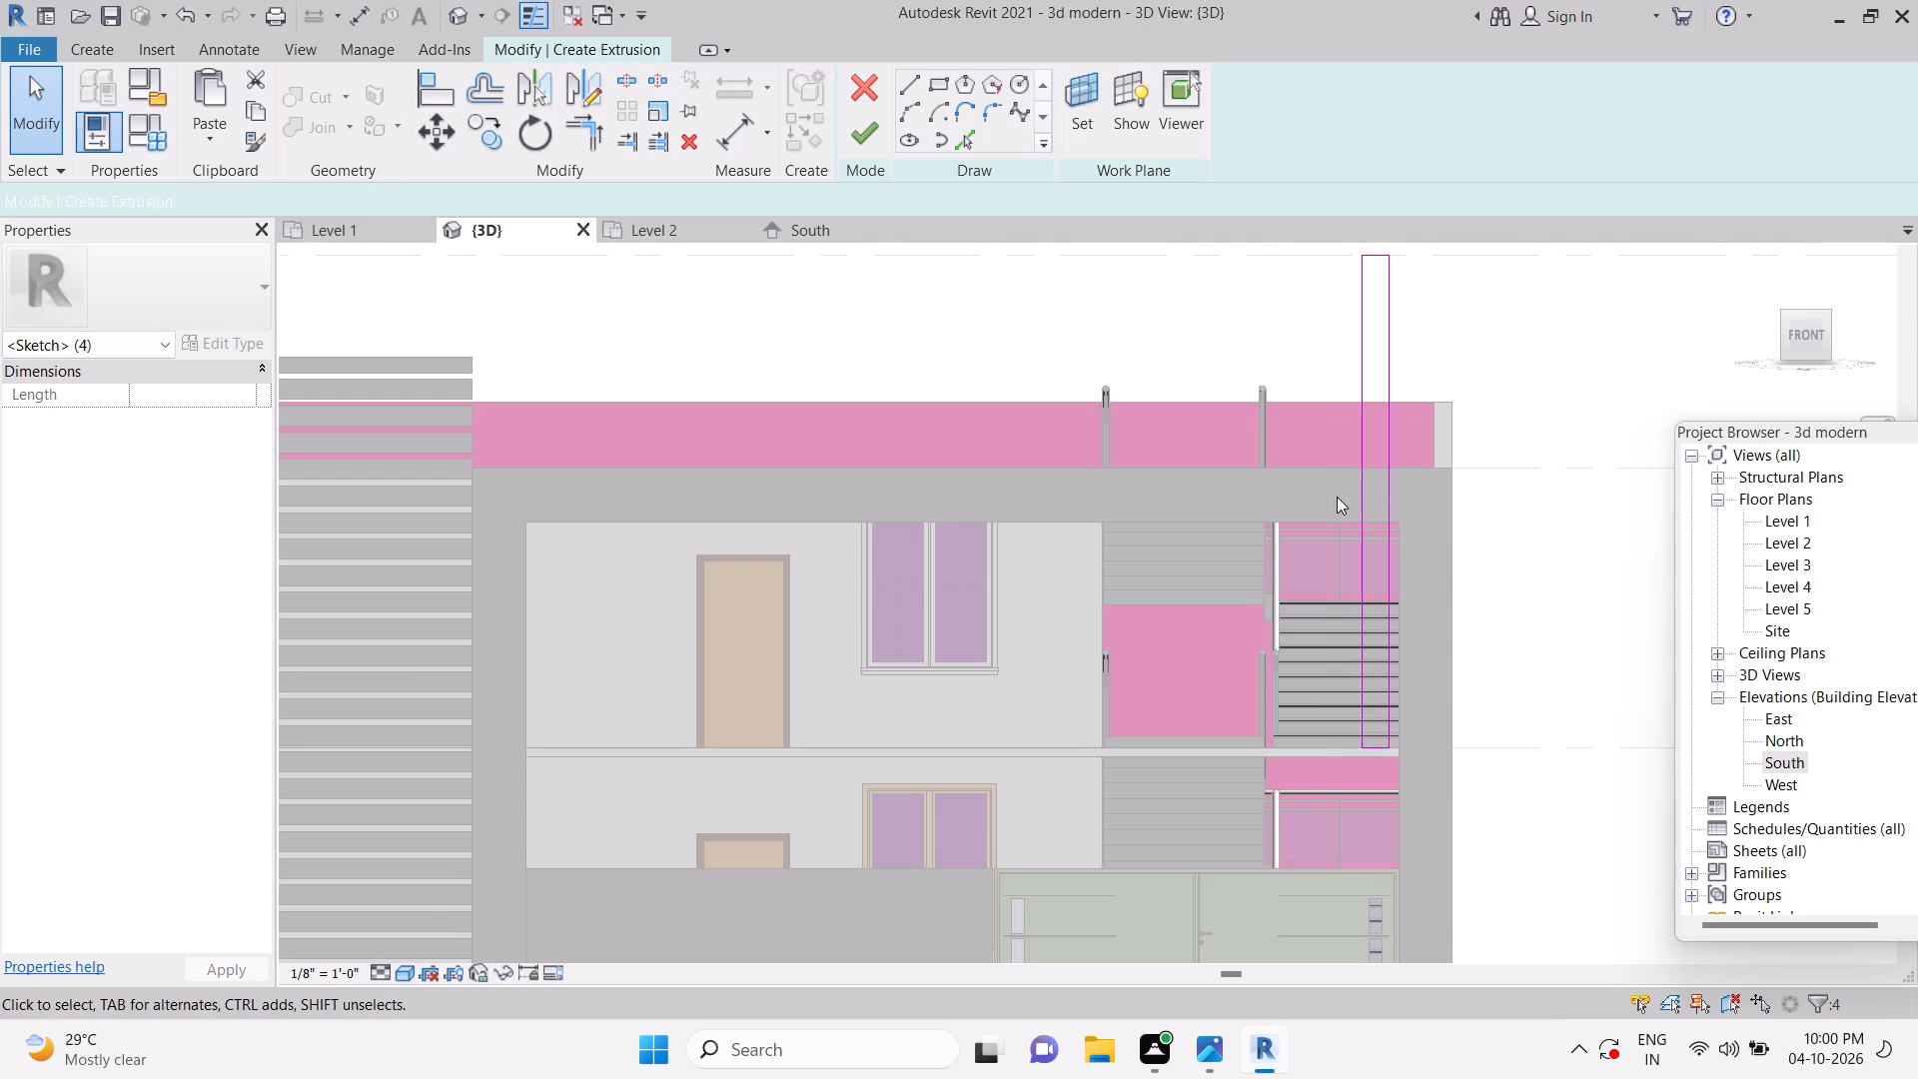
pyautogui.press('Escape')
pyautogui.press('Escape')
pyautogui.press('Escape')
pyautogui.press('Escape')
pyautogui.press('Escape')
pyautogui.press('Escape')
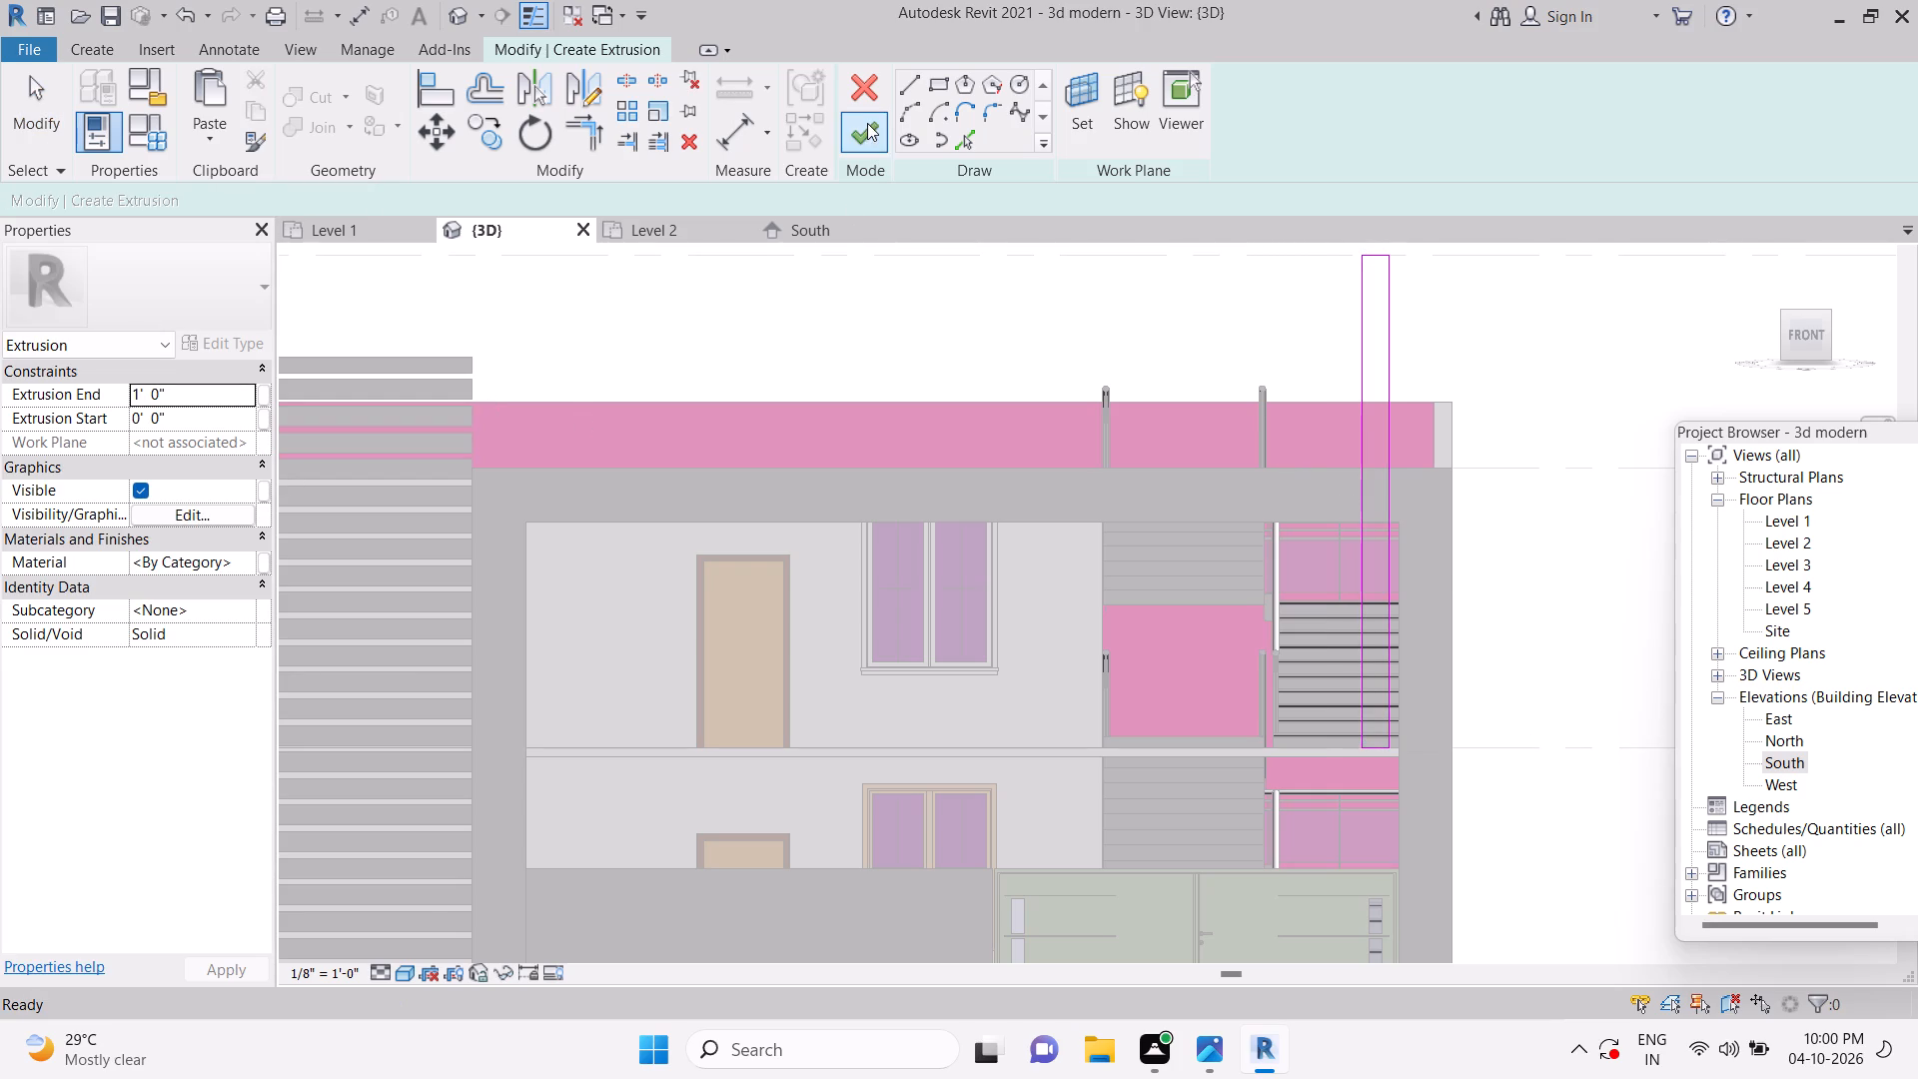
# Copy the rectangle twice to the left with 2' spacing, making three vertical strips.
pyautogui.press('Tab')
pyautogui.click(1362, 455)
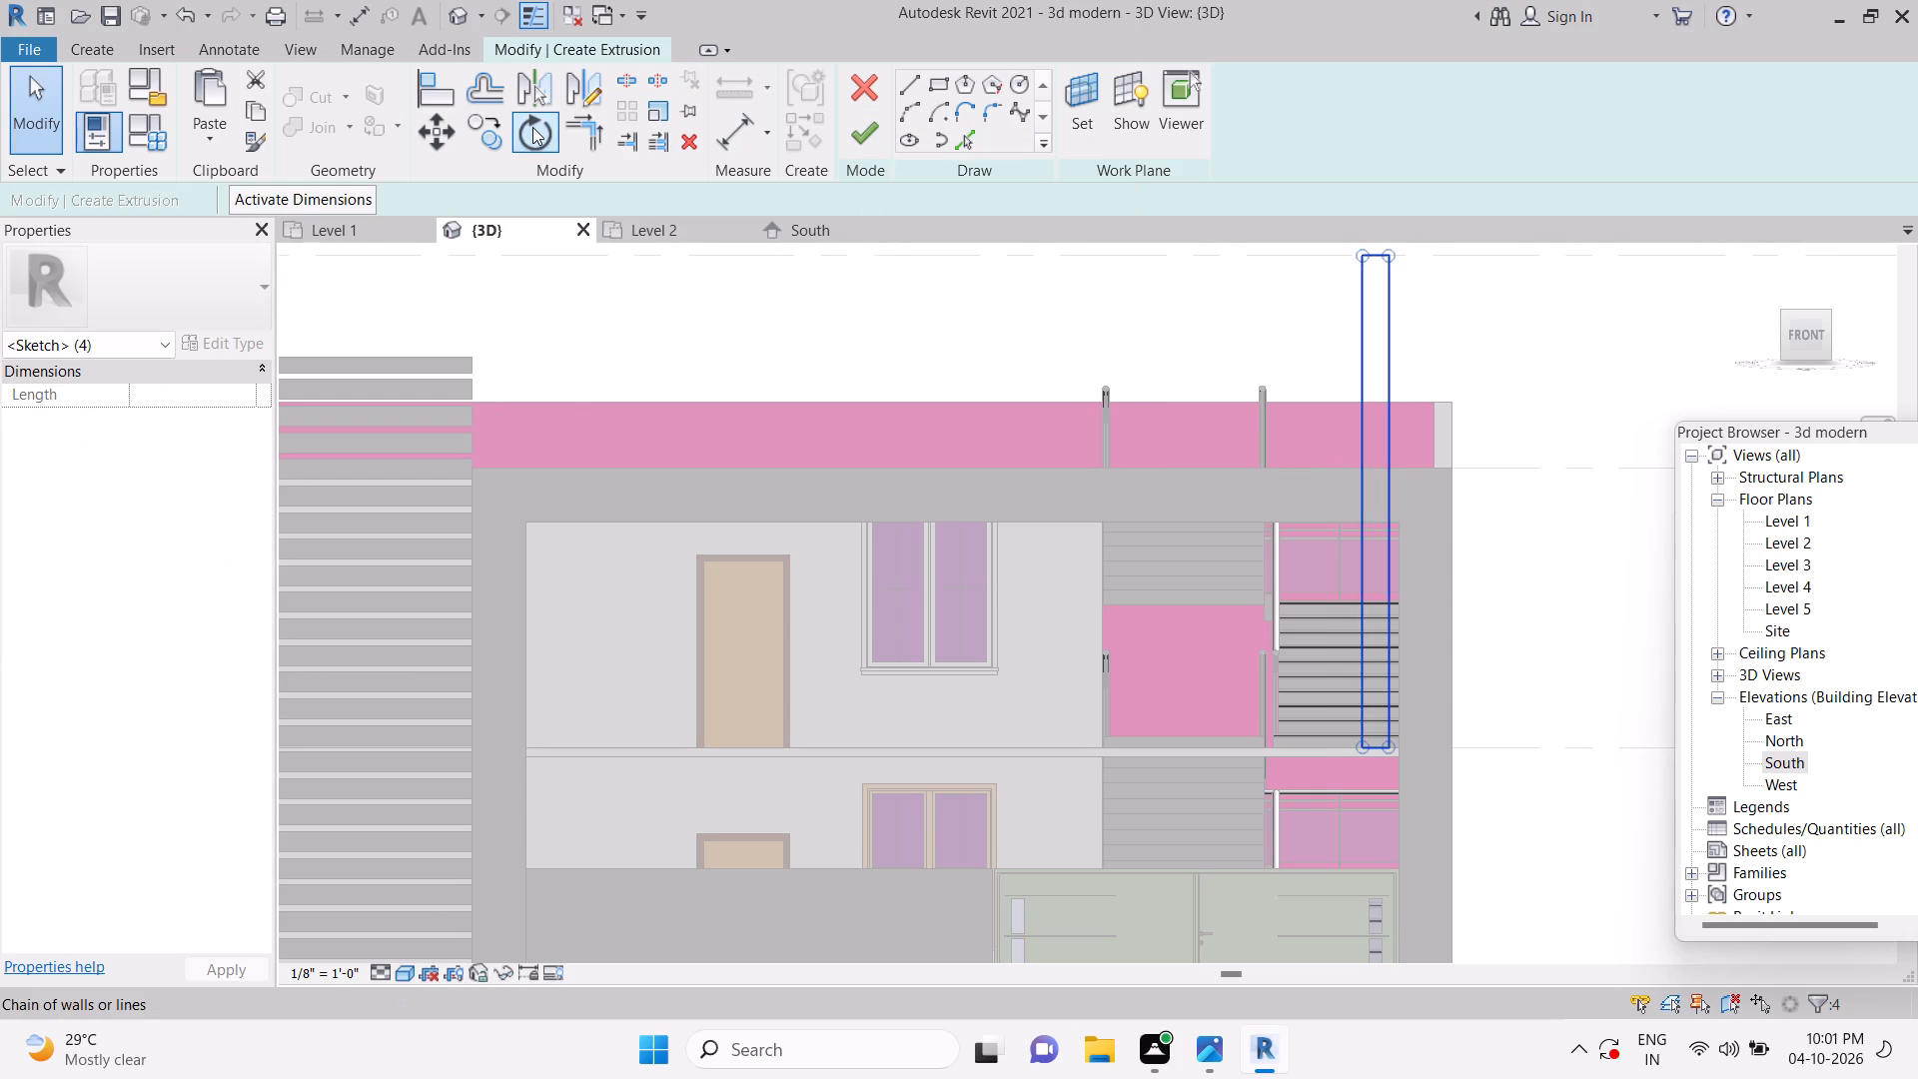
pyautogui.click(505, 128)
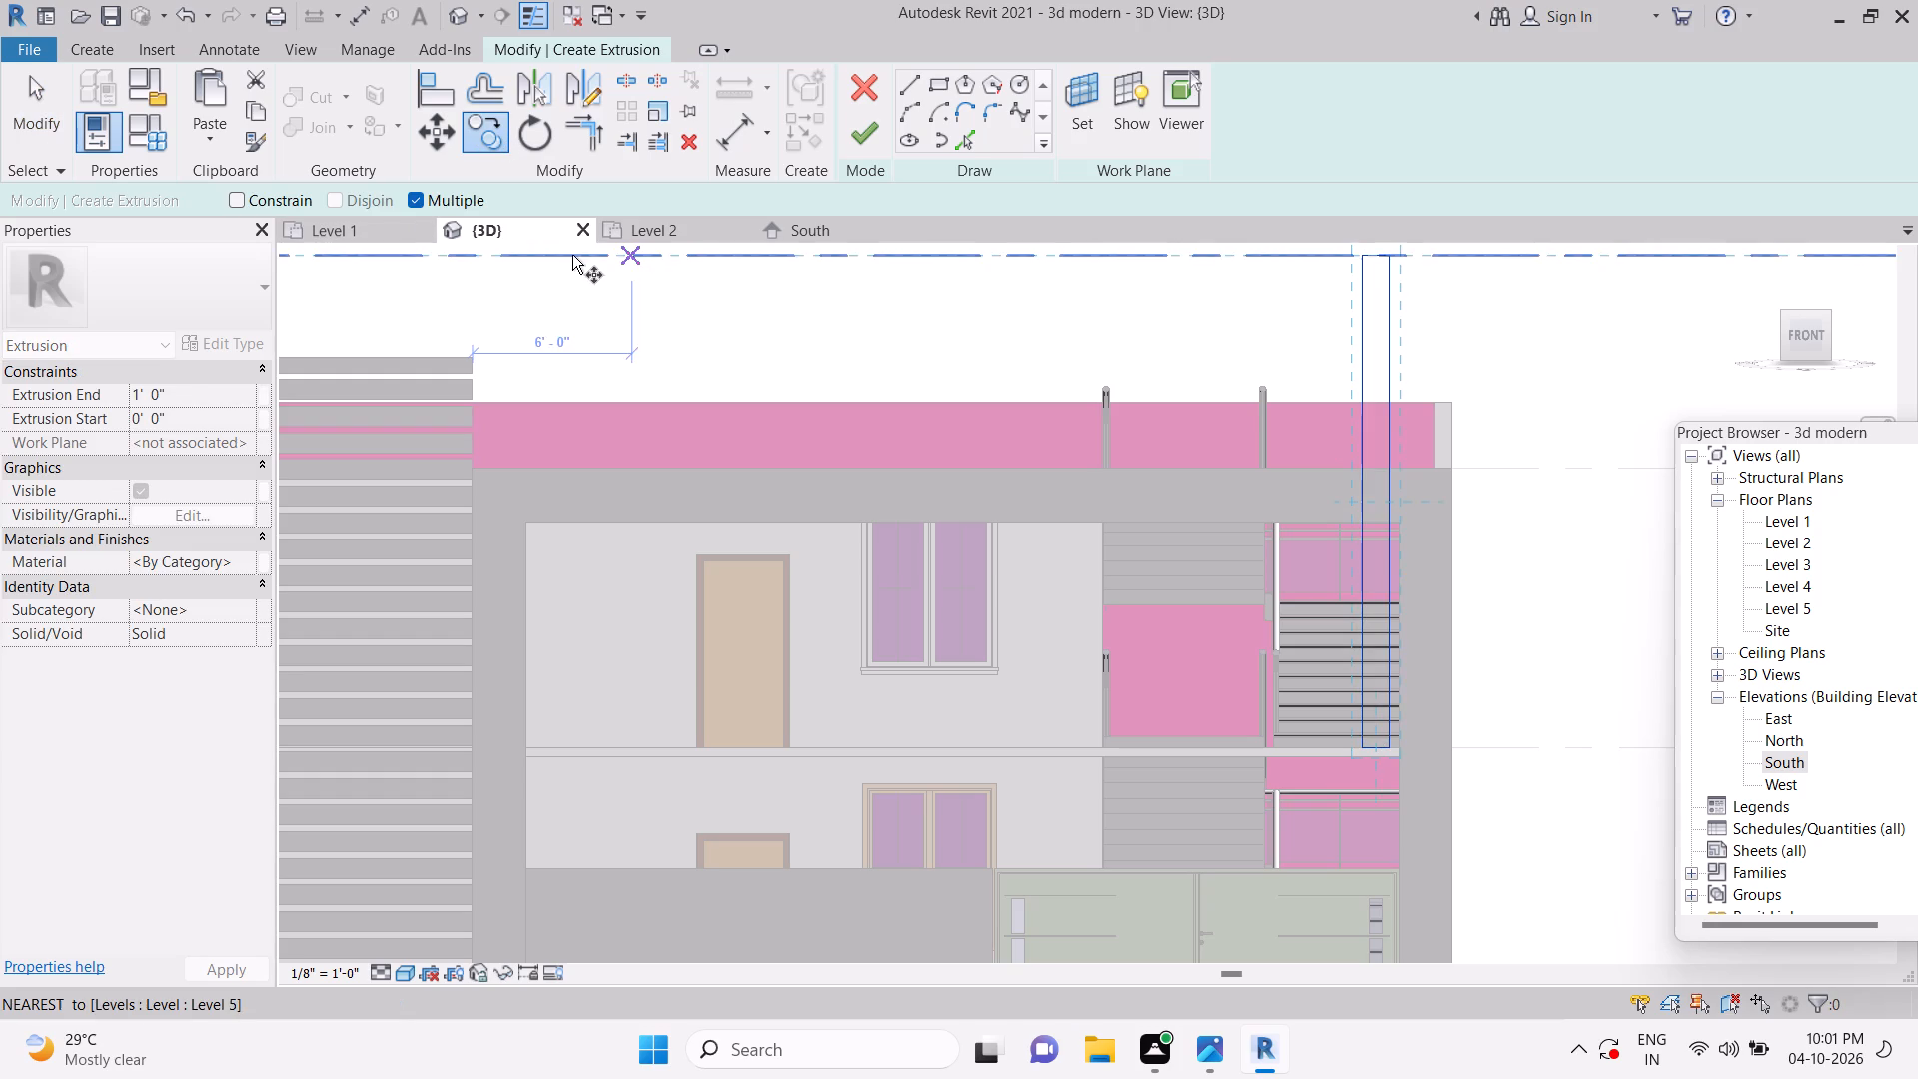
pyautogui.click(1360, 535)
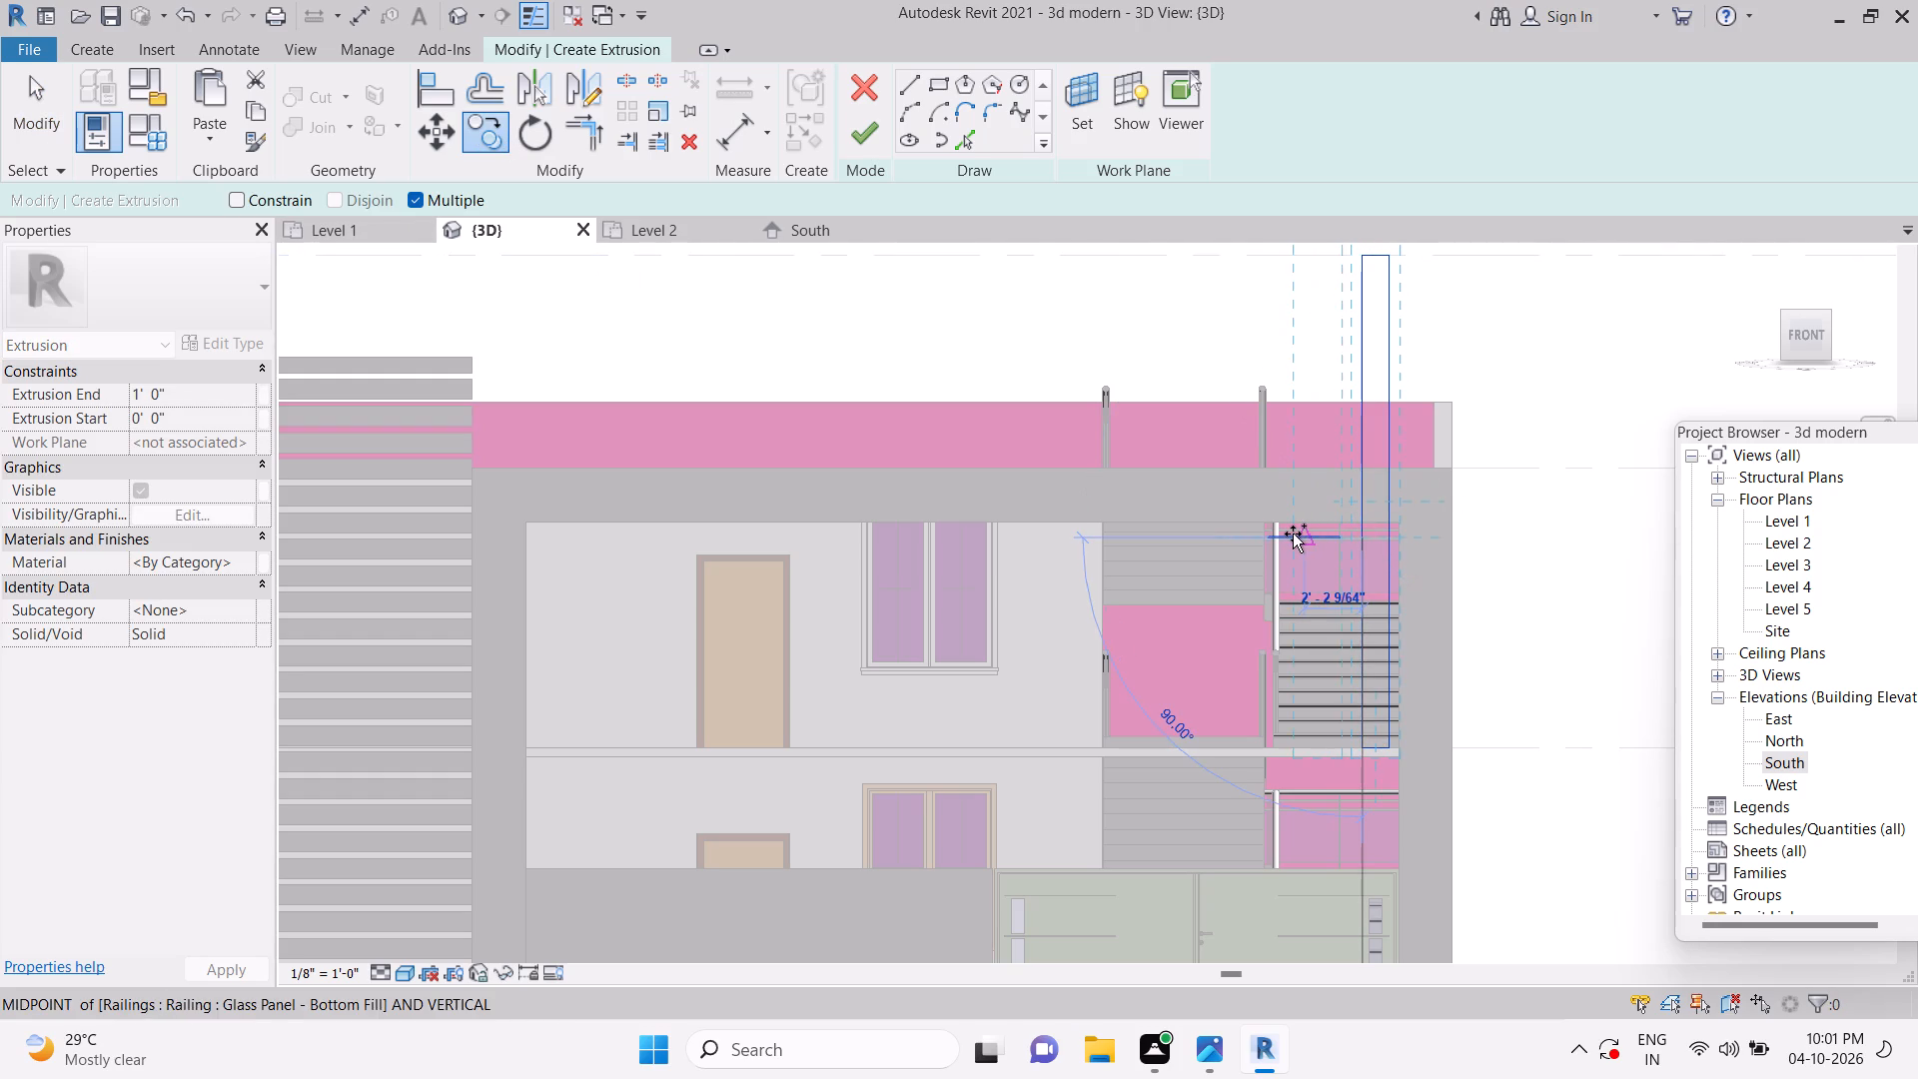
pyautogui.press('2')
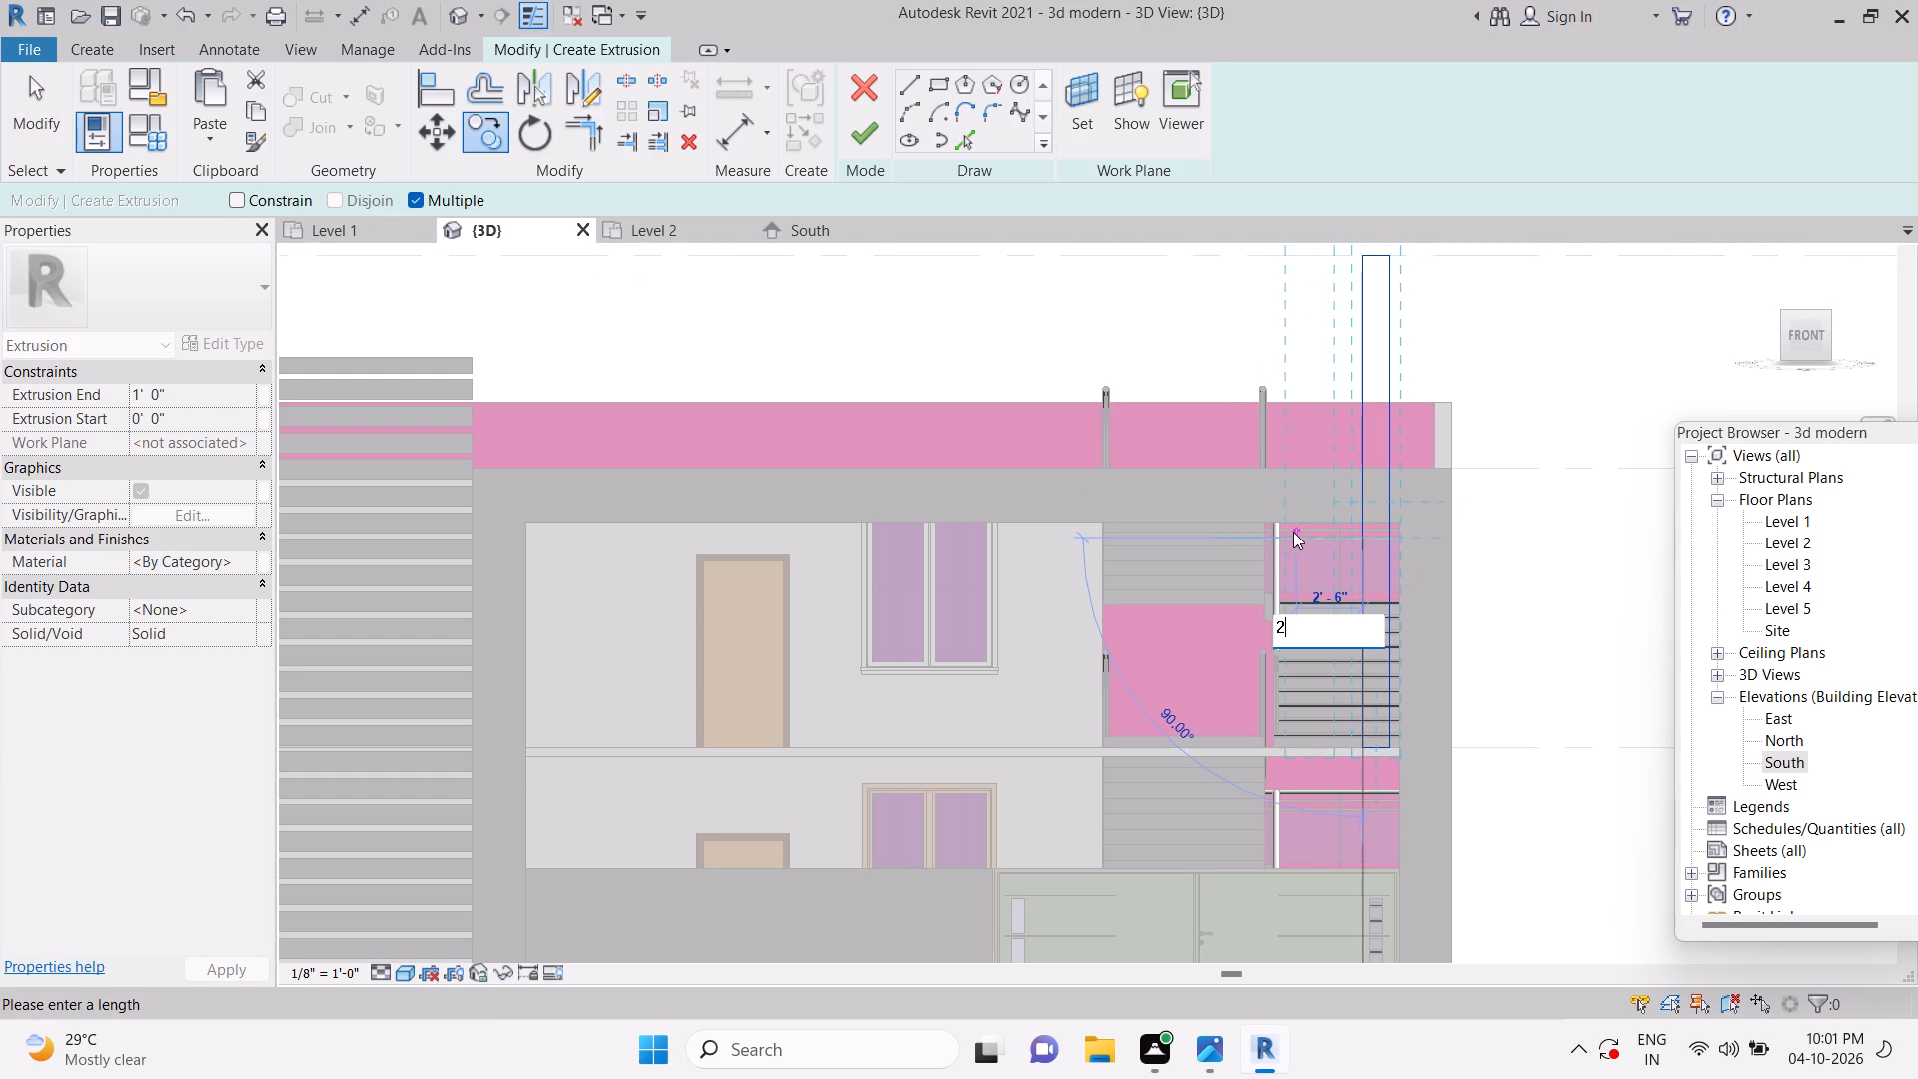
pyautogui.press("'")
pyautogui.press('Return')
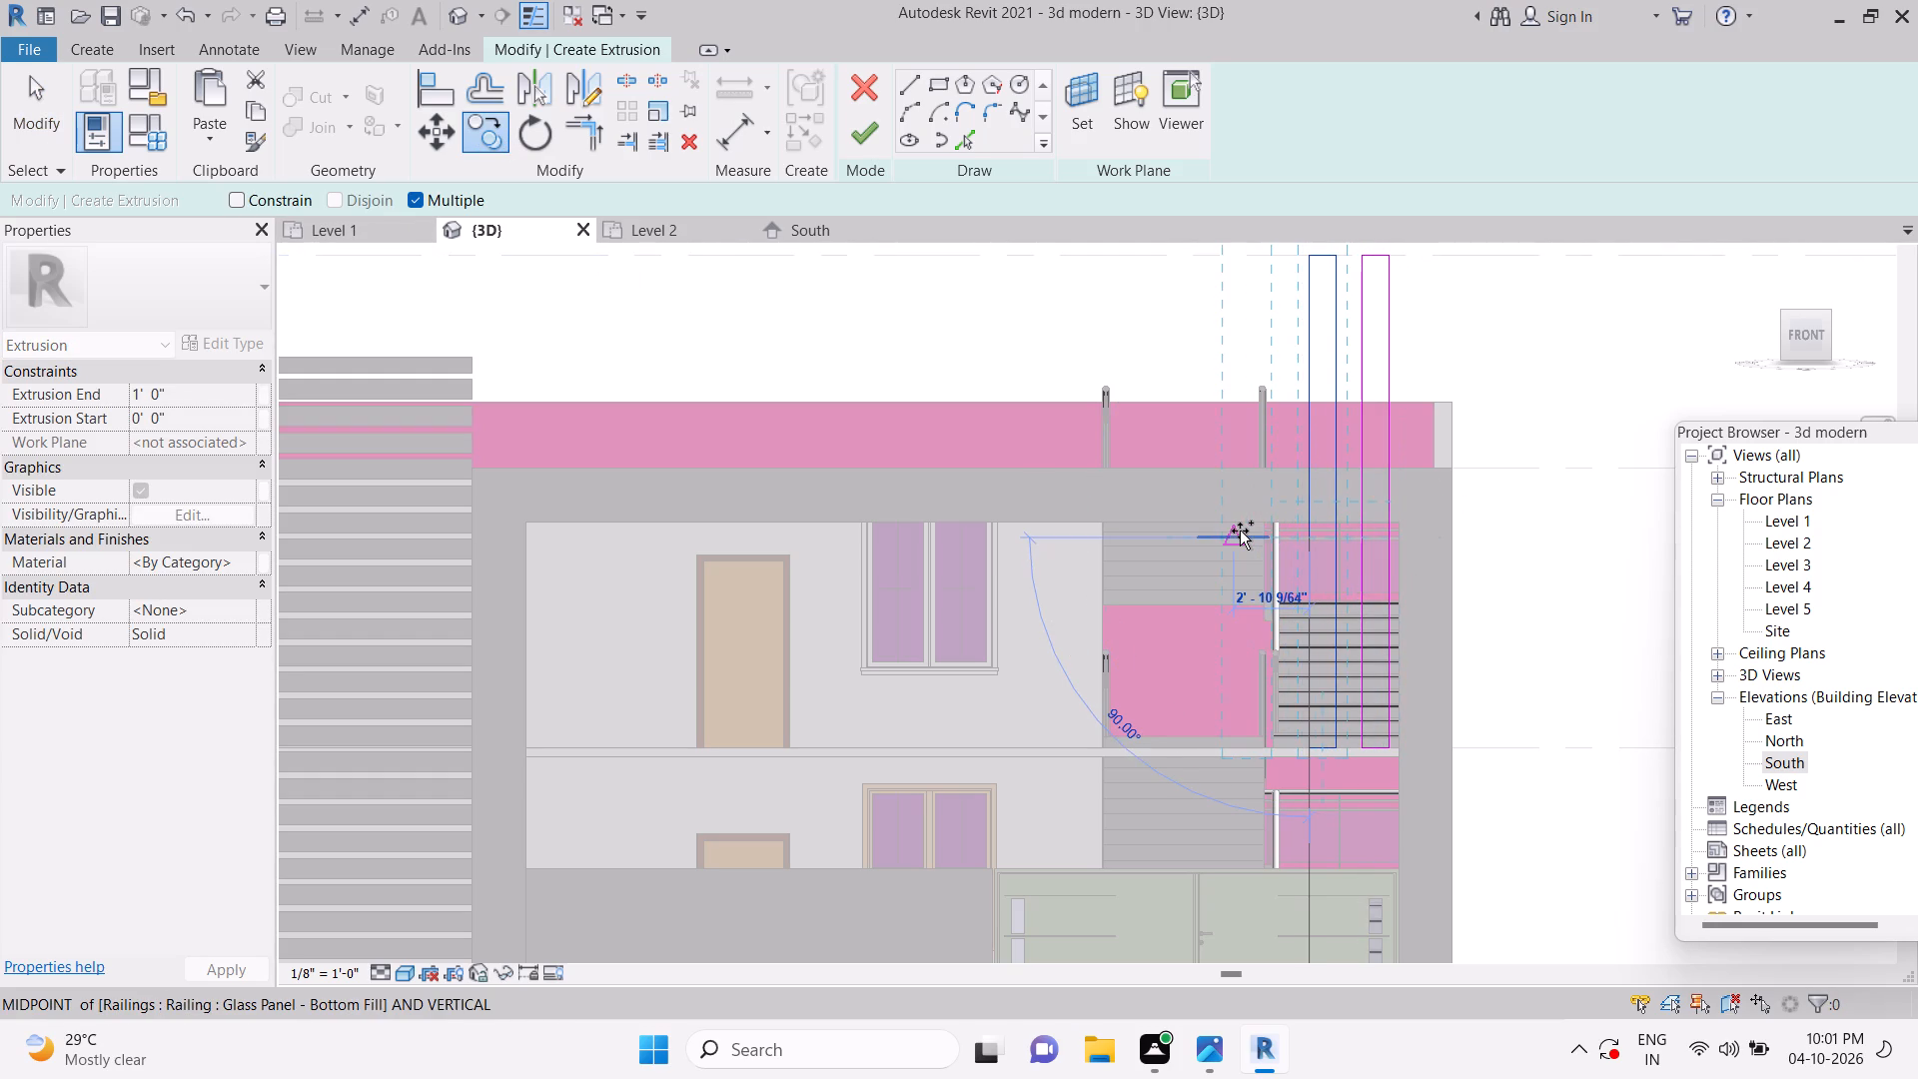
pyautogui.write("2'")
pyautogui.press('Return')
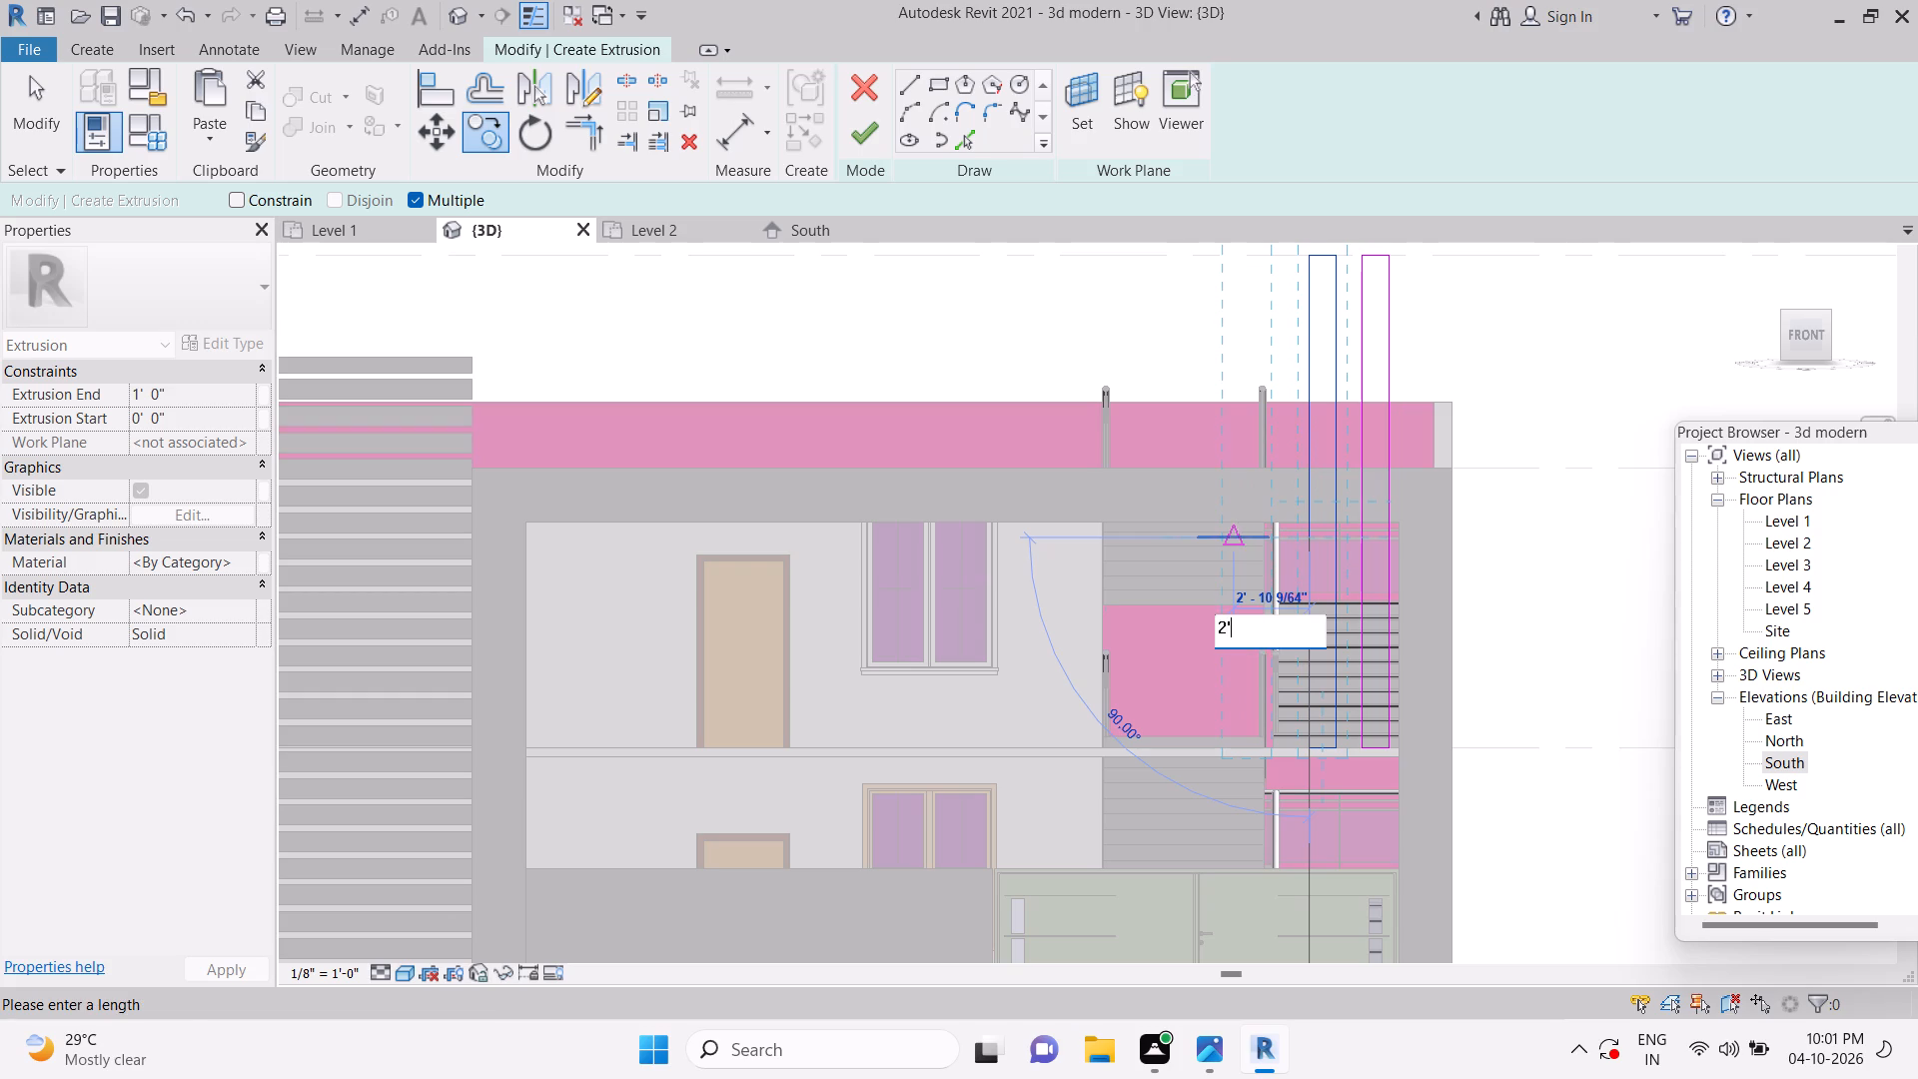
pyautogui.press('Escape')
pyautogui.press('Escape')
pyautogui.press('Escape')
pyautogui.press('Escape')
# Finish the extrusion sketch, turning the three rectangles into solid vertical strips with a 1'-0" extrusion end.
pyautogui.scroll(-3, 1339, 627)
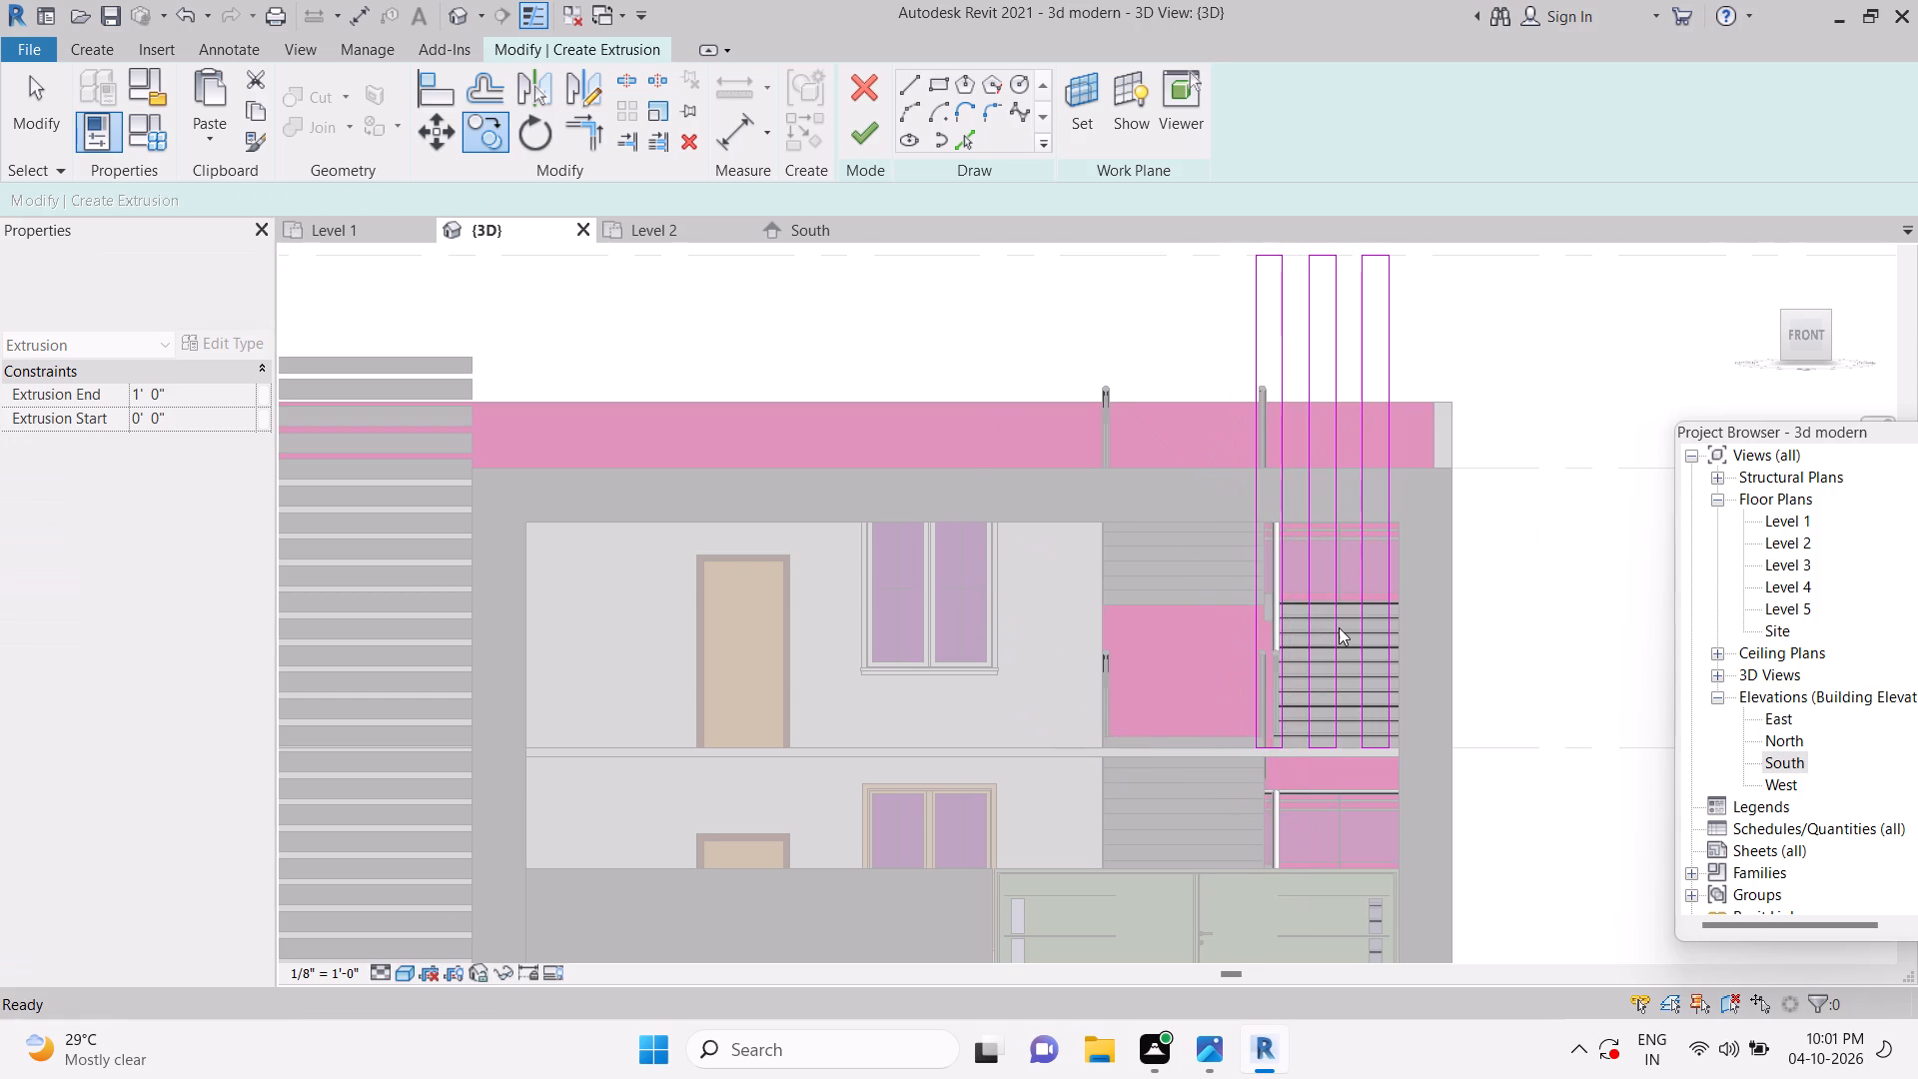
pyautogui.scroll(-1, 1339, 627)
pyautogui.press('Escape')
pyautogui.press('Escape')
pyautogui.click(874, 145)
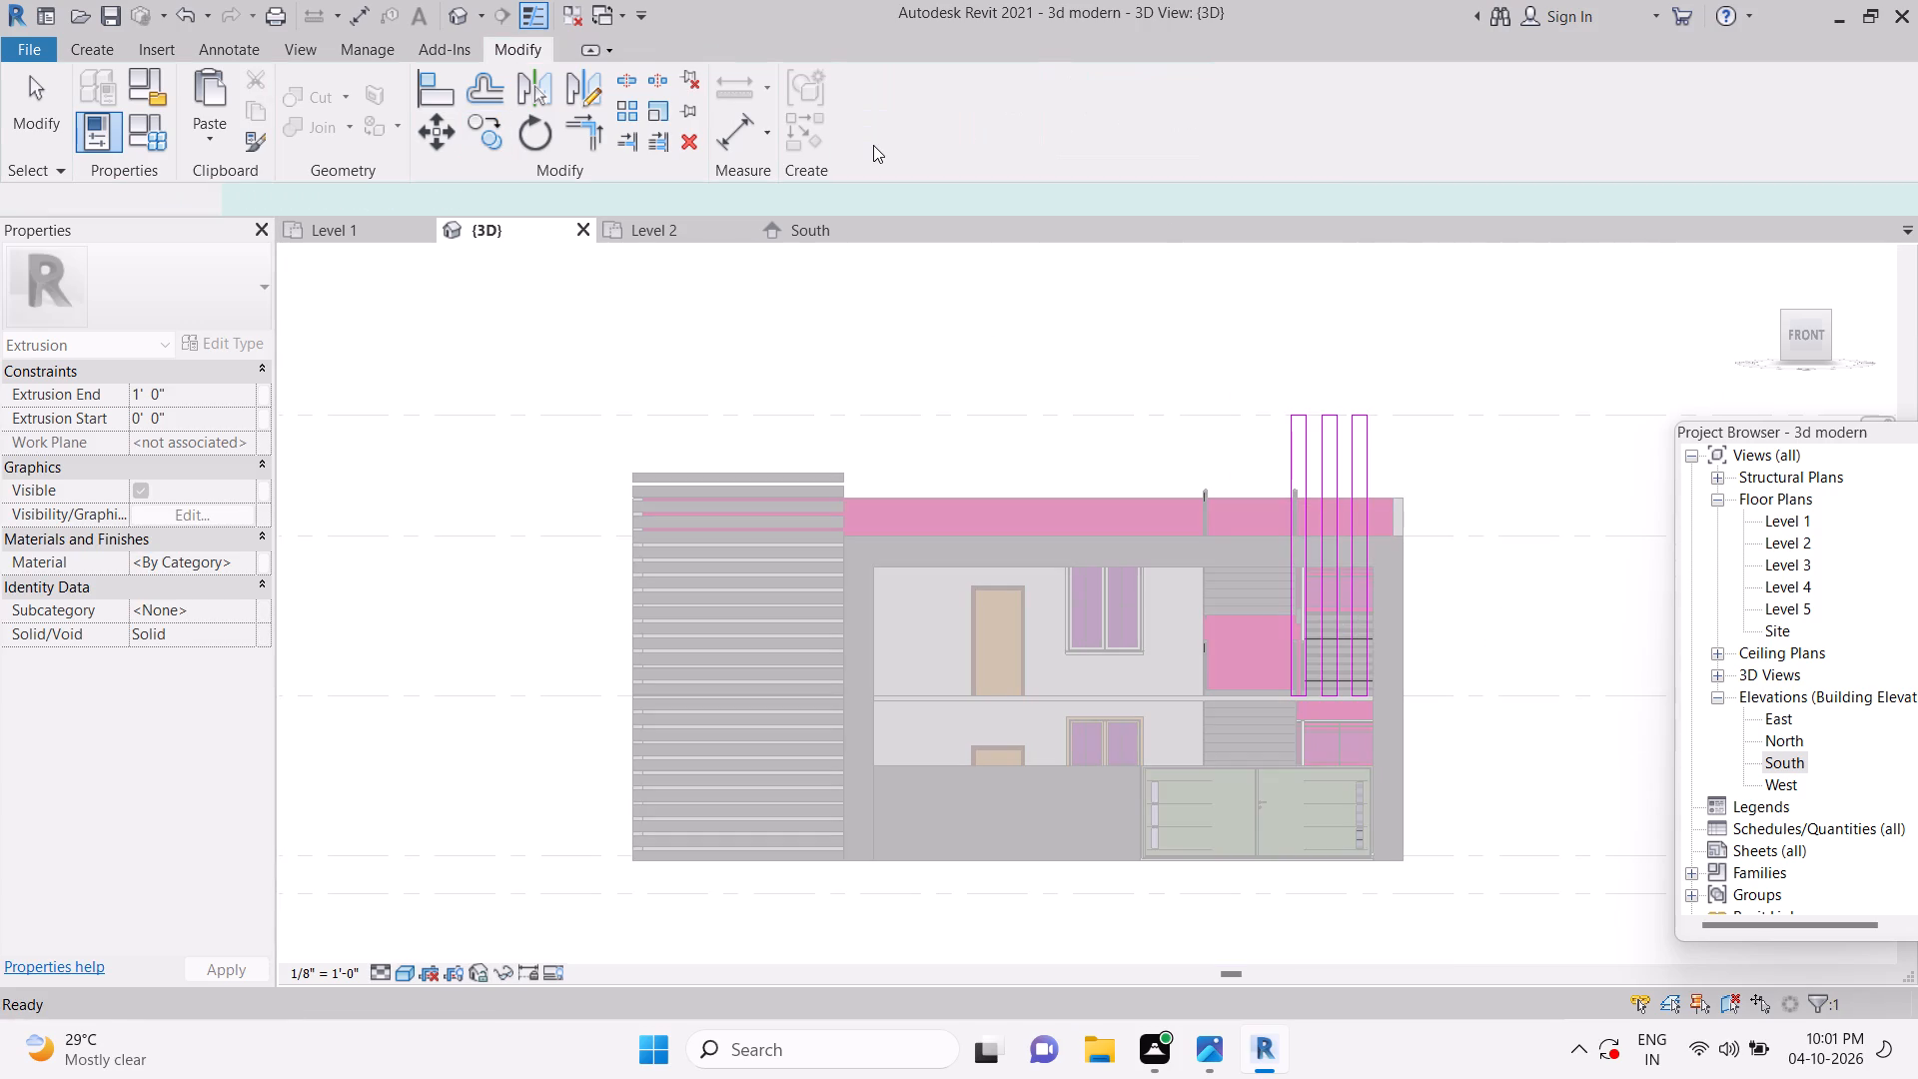
pyautogui.press('Escape')
pyautogui.press('Escape')
pyautogui.press('Escape')
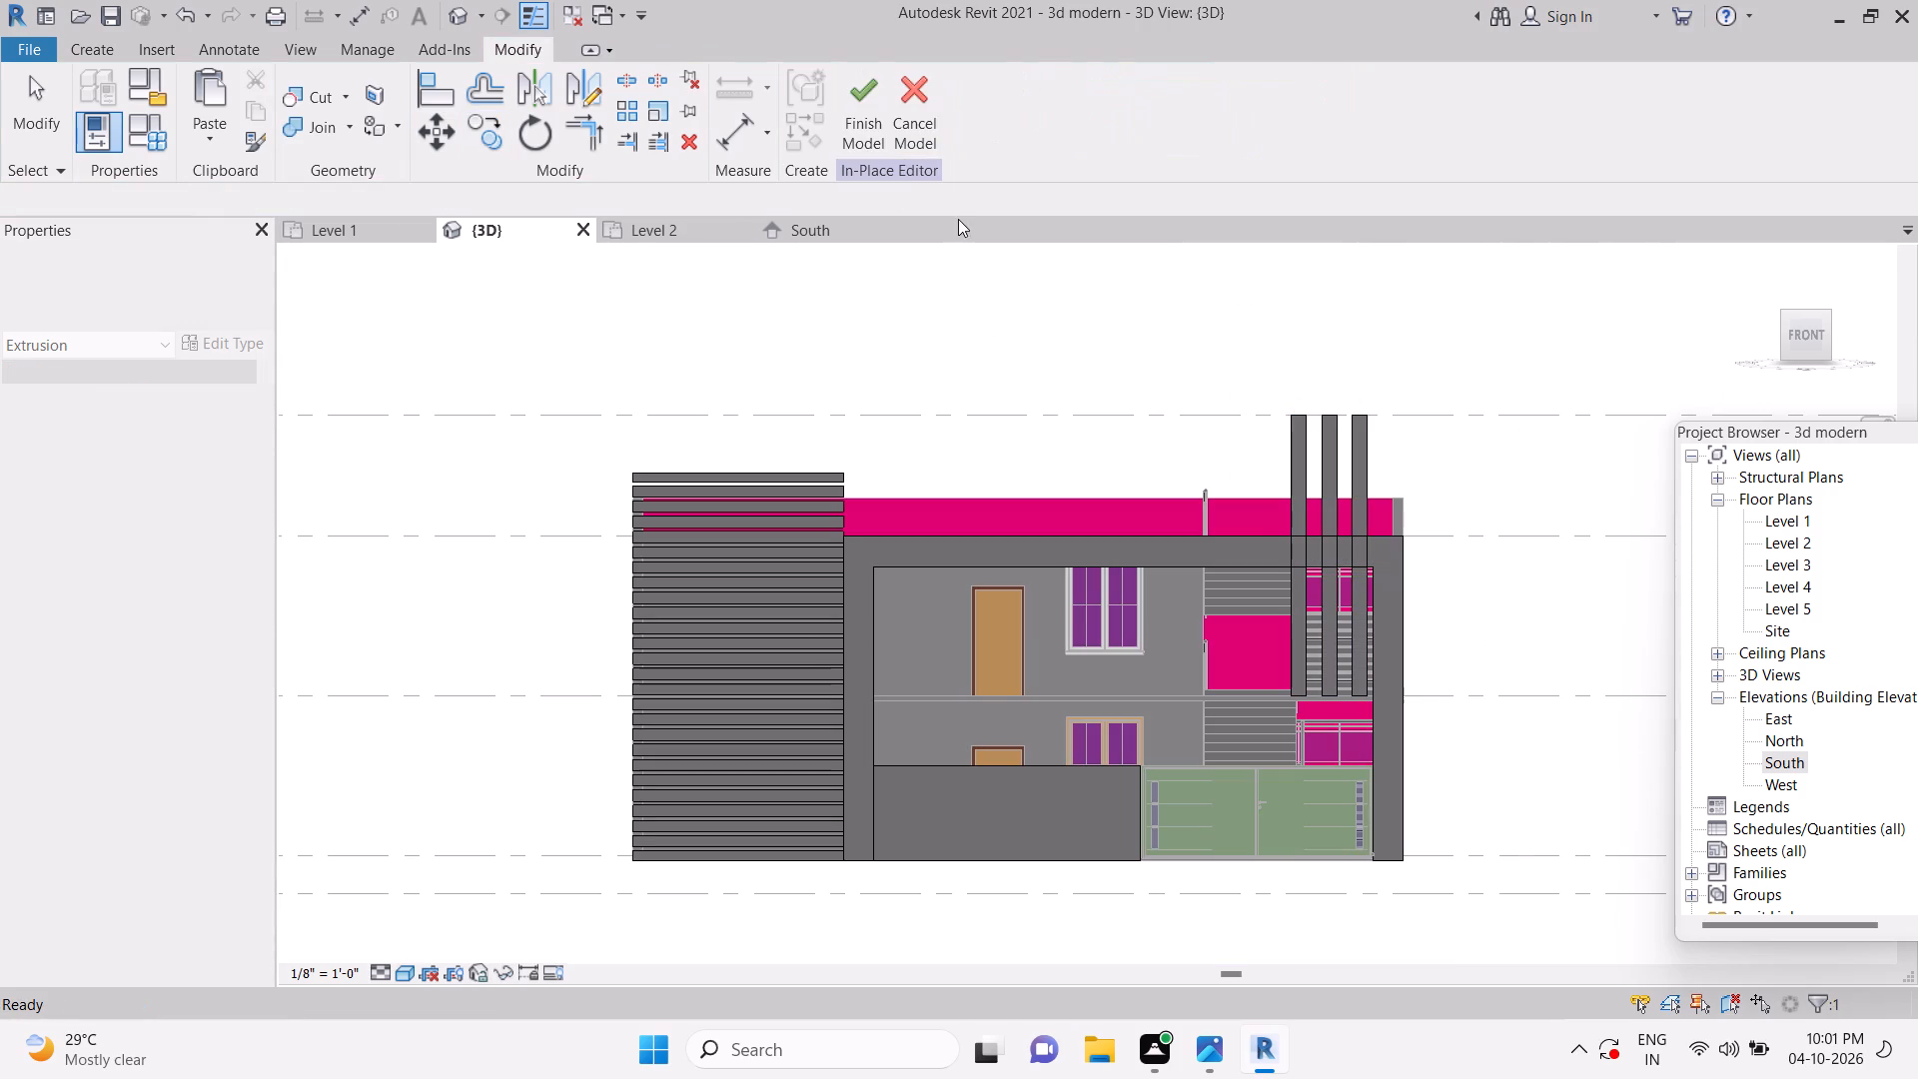
# Finish the in-place model that contains the three vertical strips and clear the selection.
pyautogui.click(857, 130)
pyautogui.press('Escape')
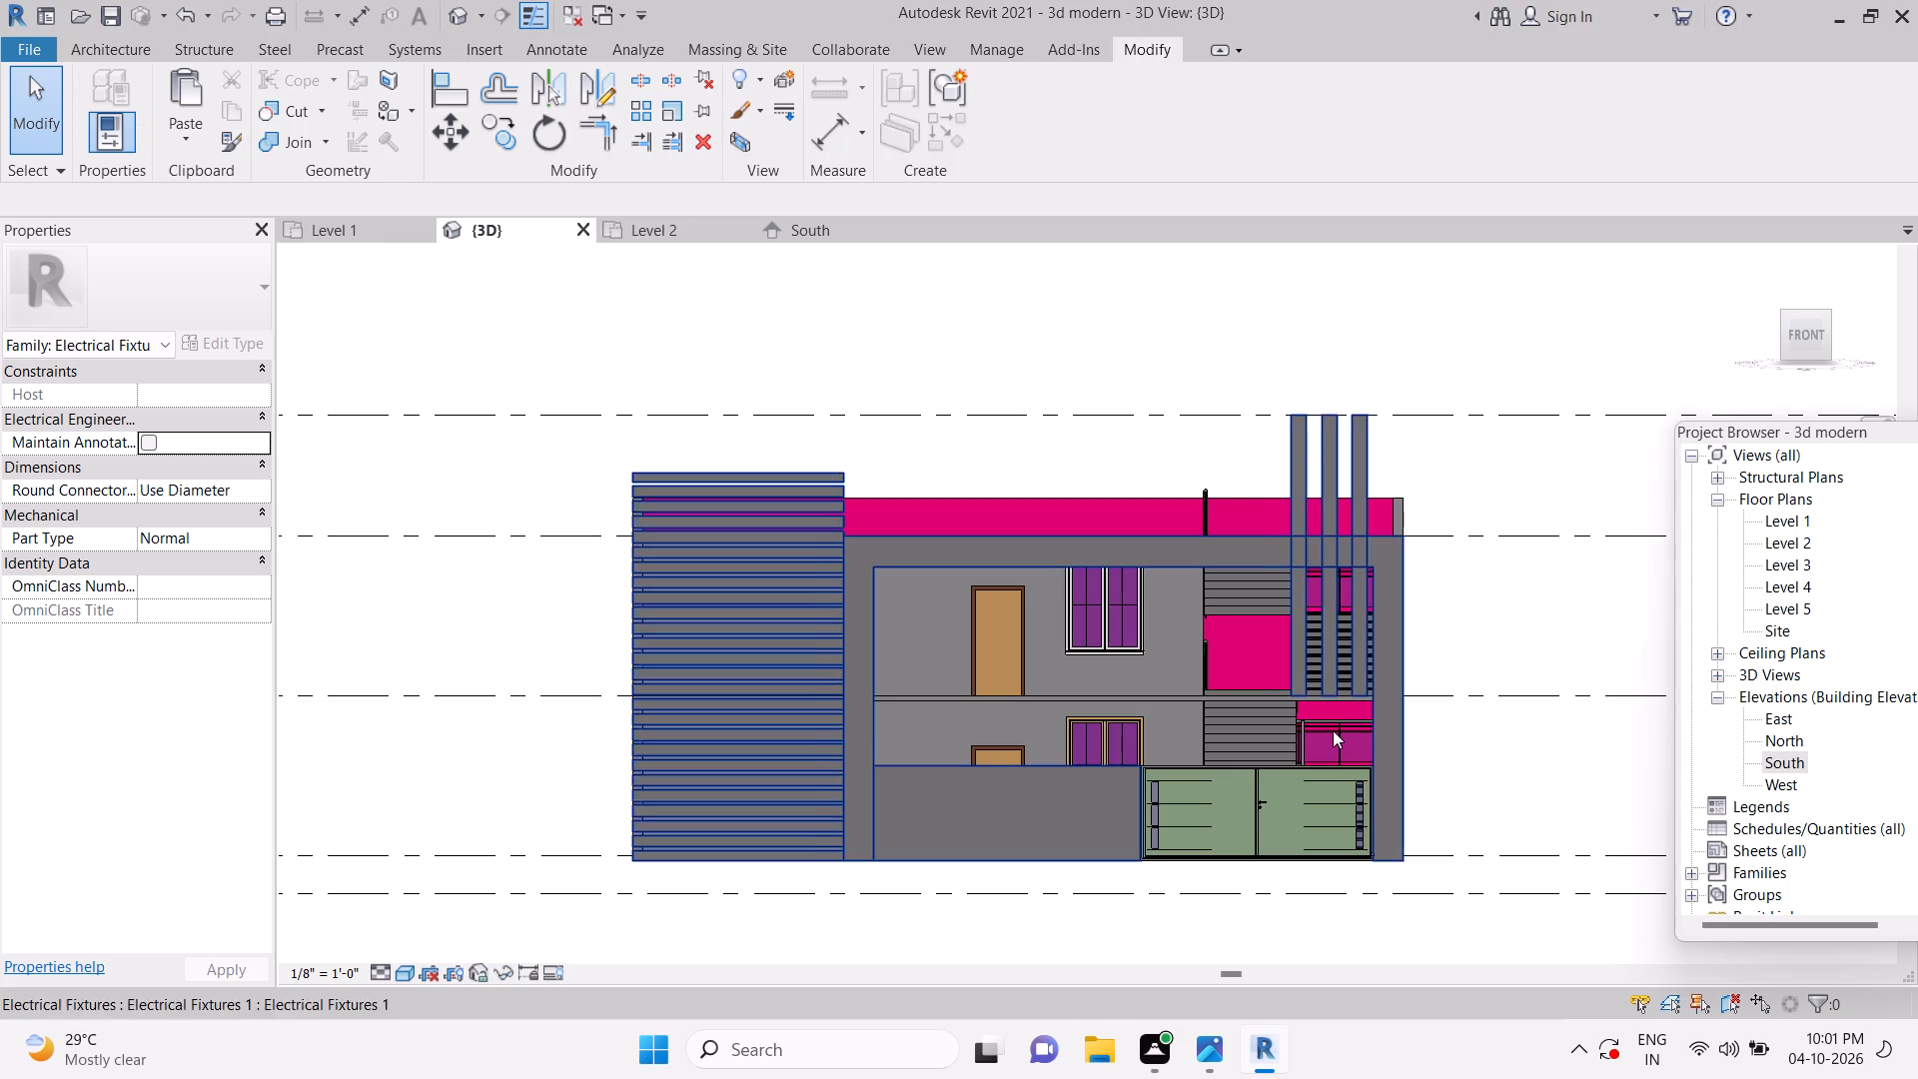
pyautogui.press('Escape')
pyautogui.press('Escape')
# Check the reference image in the image viewer, and examine the facade frame and vertical strips from an angle in the 3D view.
pyautogui.click(1210, 1045)
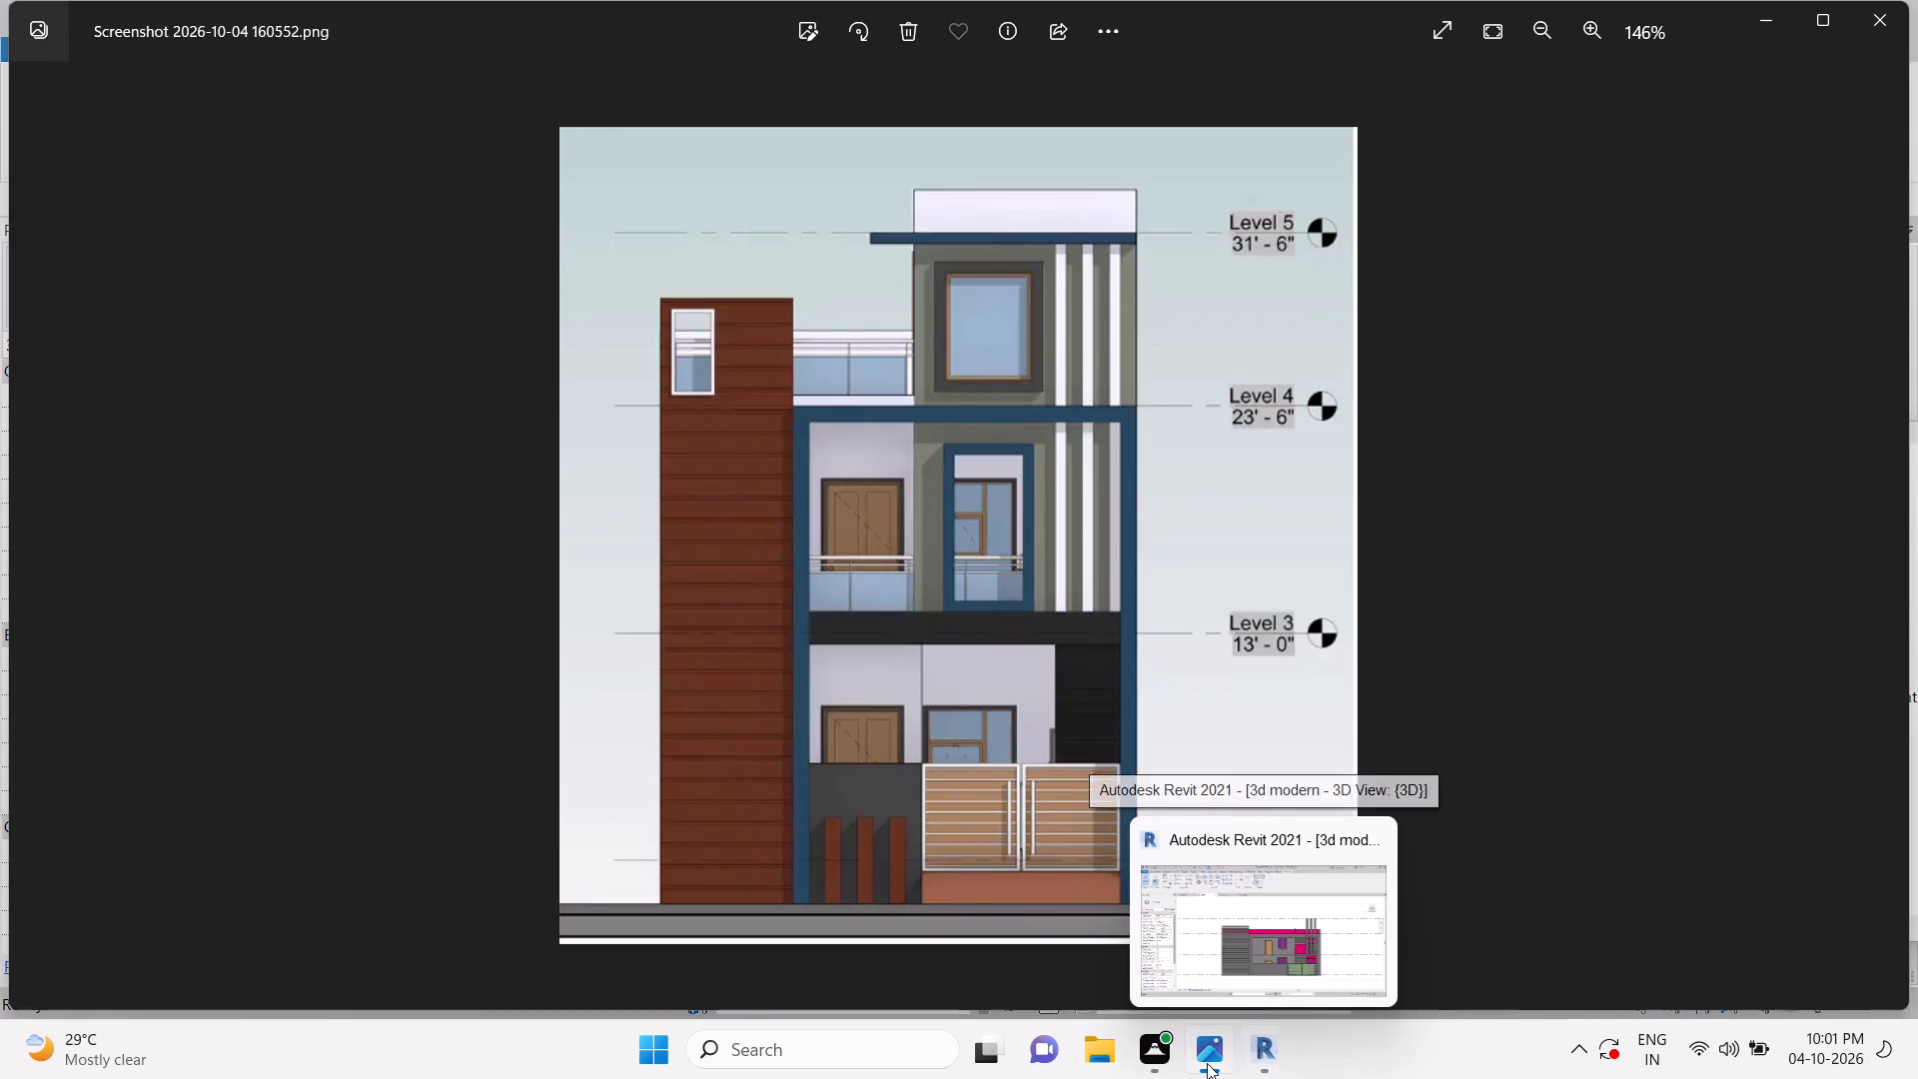
pyautogui.click(1255, 1063)
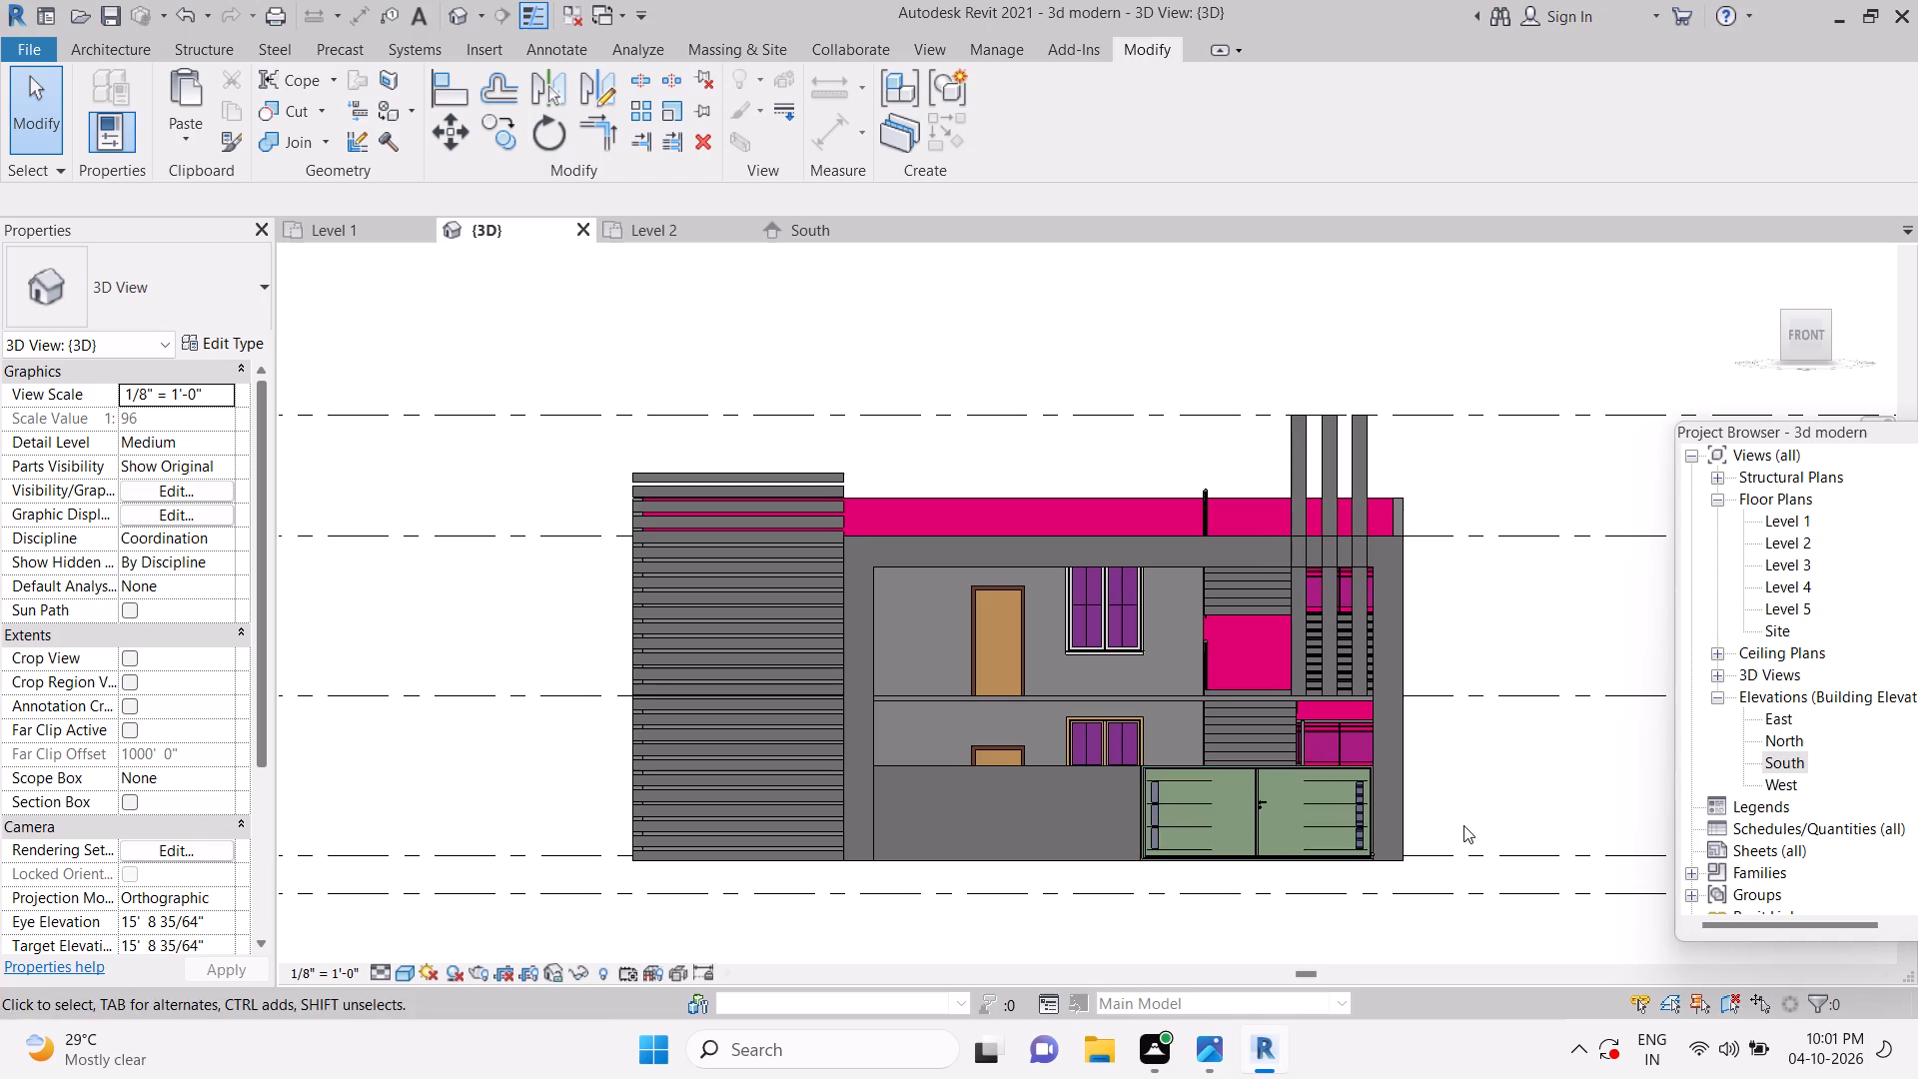
pyautogui.moveTo(1462, 828); pyautogui.dragTo(1388, 873, button='middle')
pyautogui.scroll(4, 1081, 643)
pyautogui.scroll(-2, 1082, 640)
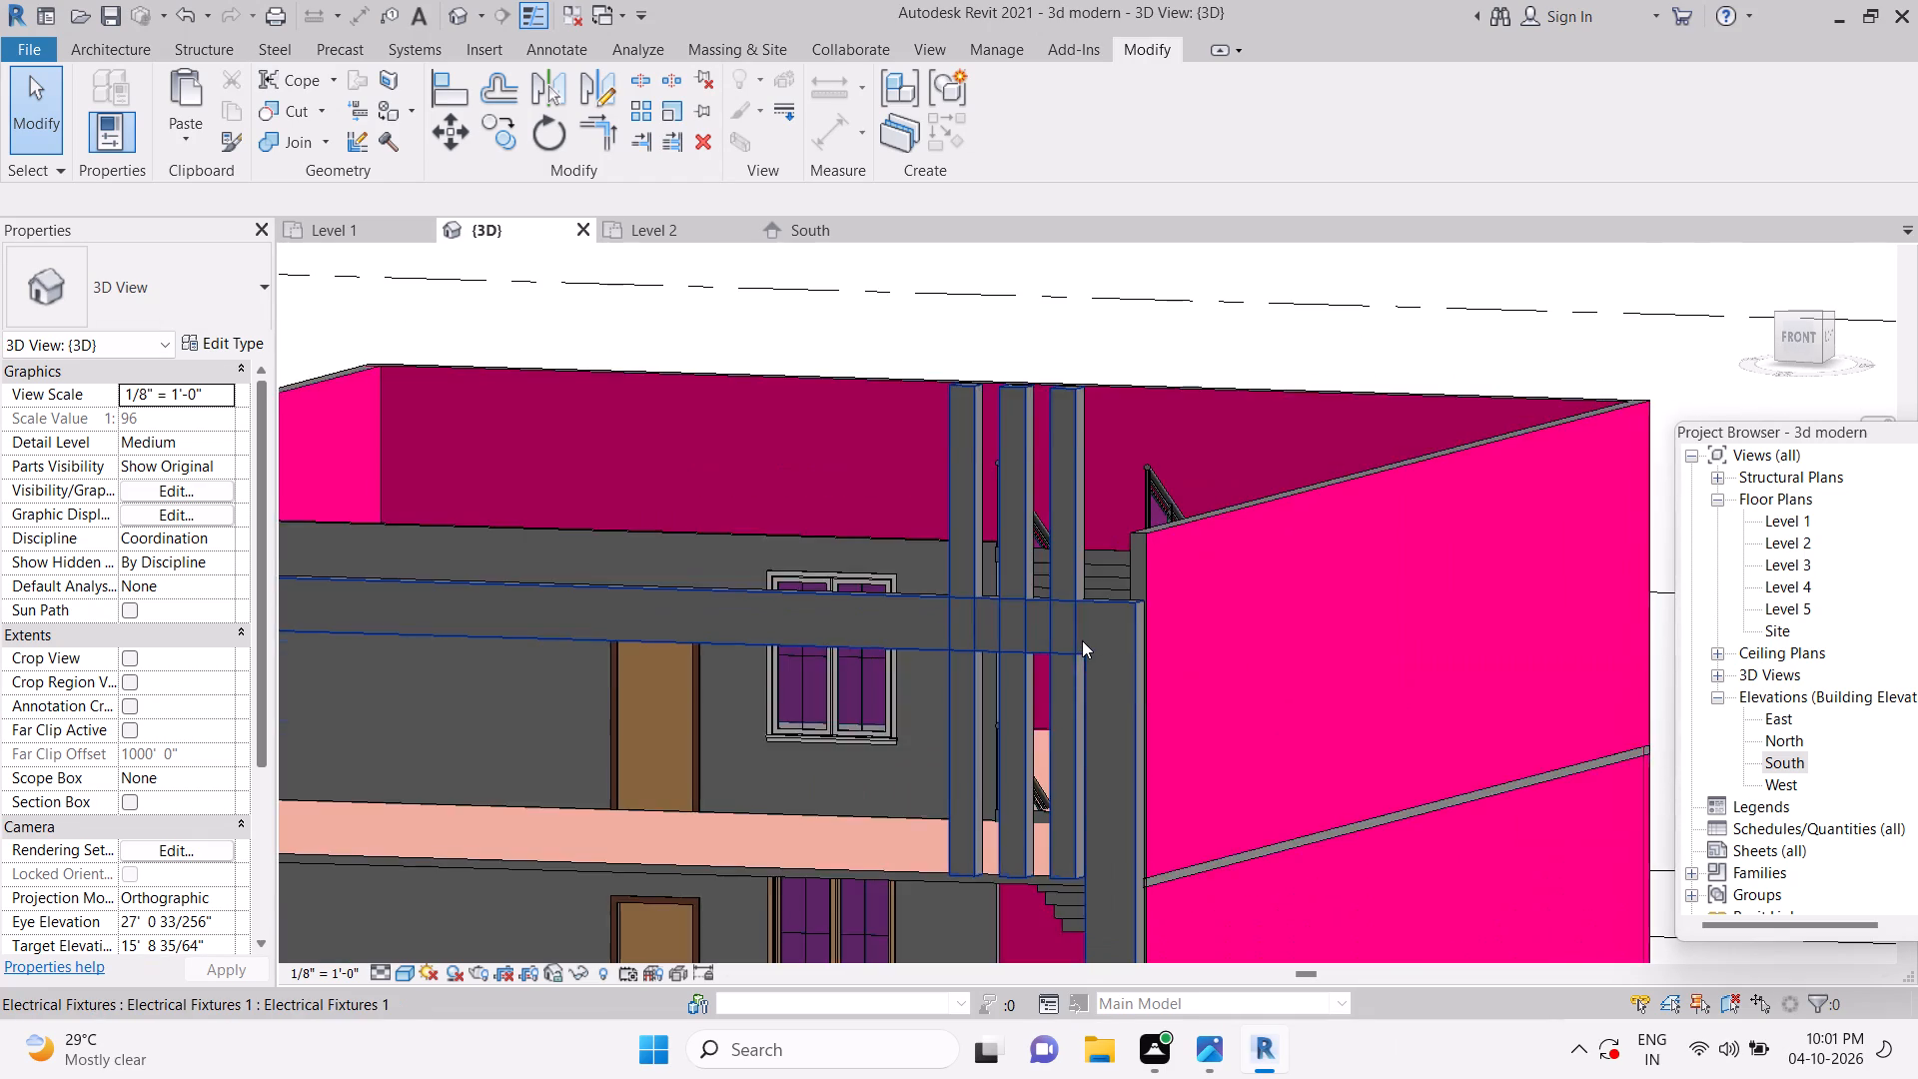
pyautogui.scroll(-2, 1082, 640)
pyautogui.keyDown('shift'); pyautogui.moveTo(1088, 707); pyautogui.dragTo(1107, 706, button='middle'); pyautogui.keyUp('shift')
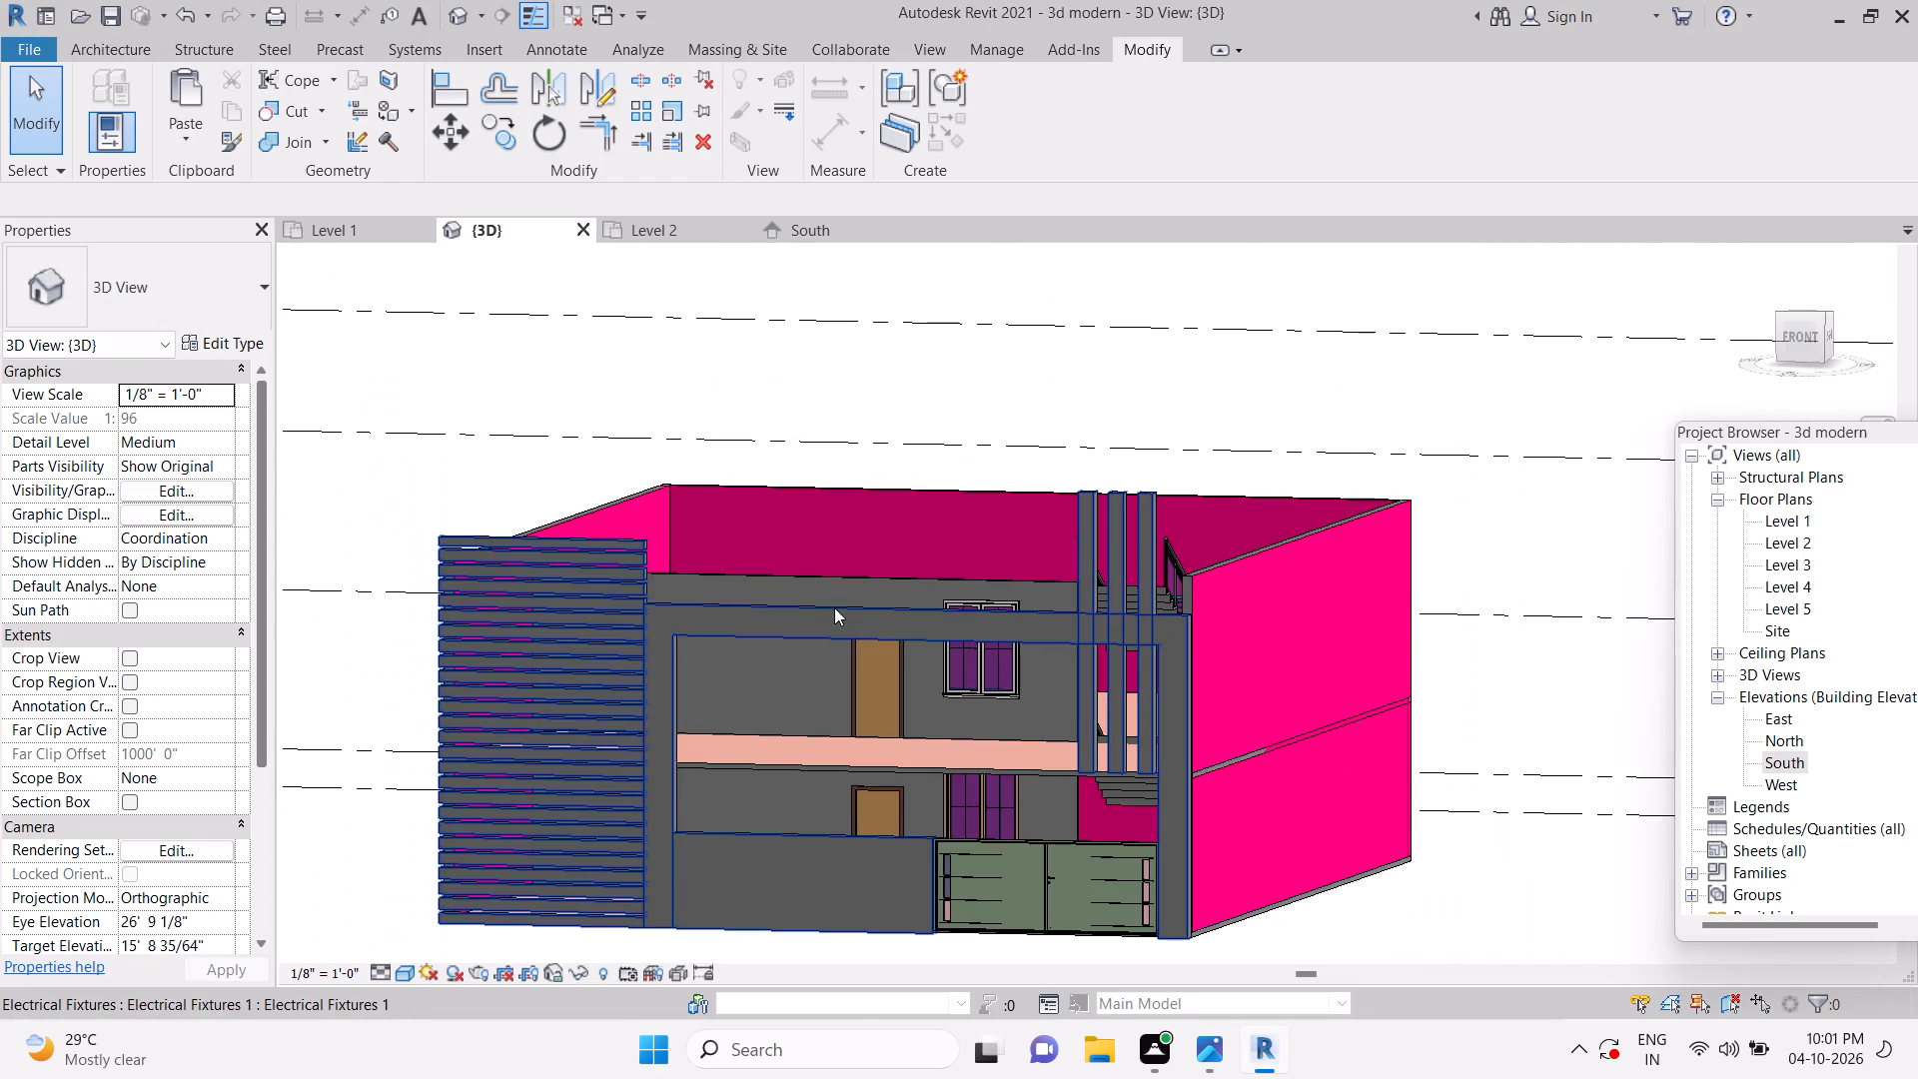
pyautogui.press('Escape')
# Create a new project material and name it "navi blue".
pyautogui.click(983, 53)
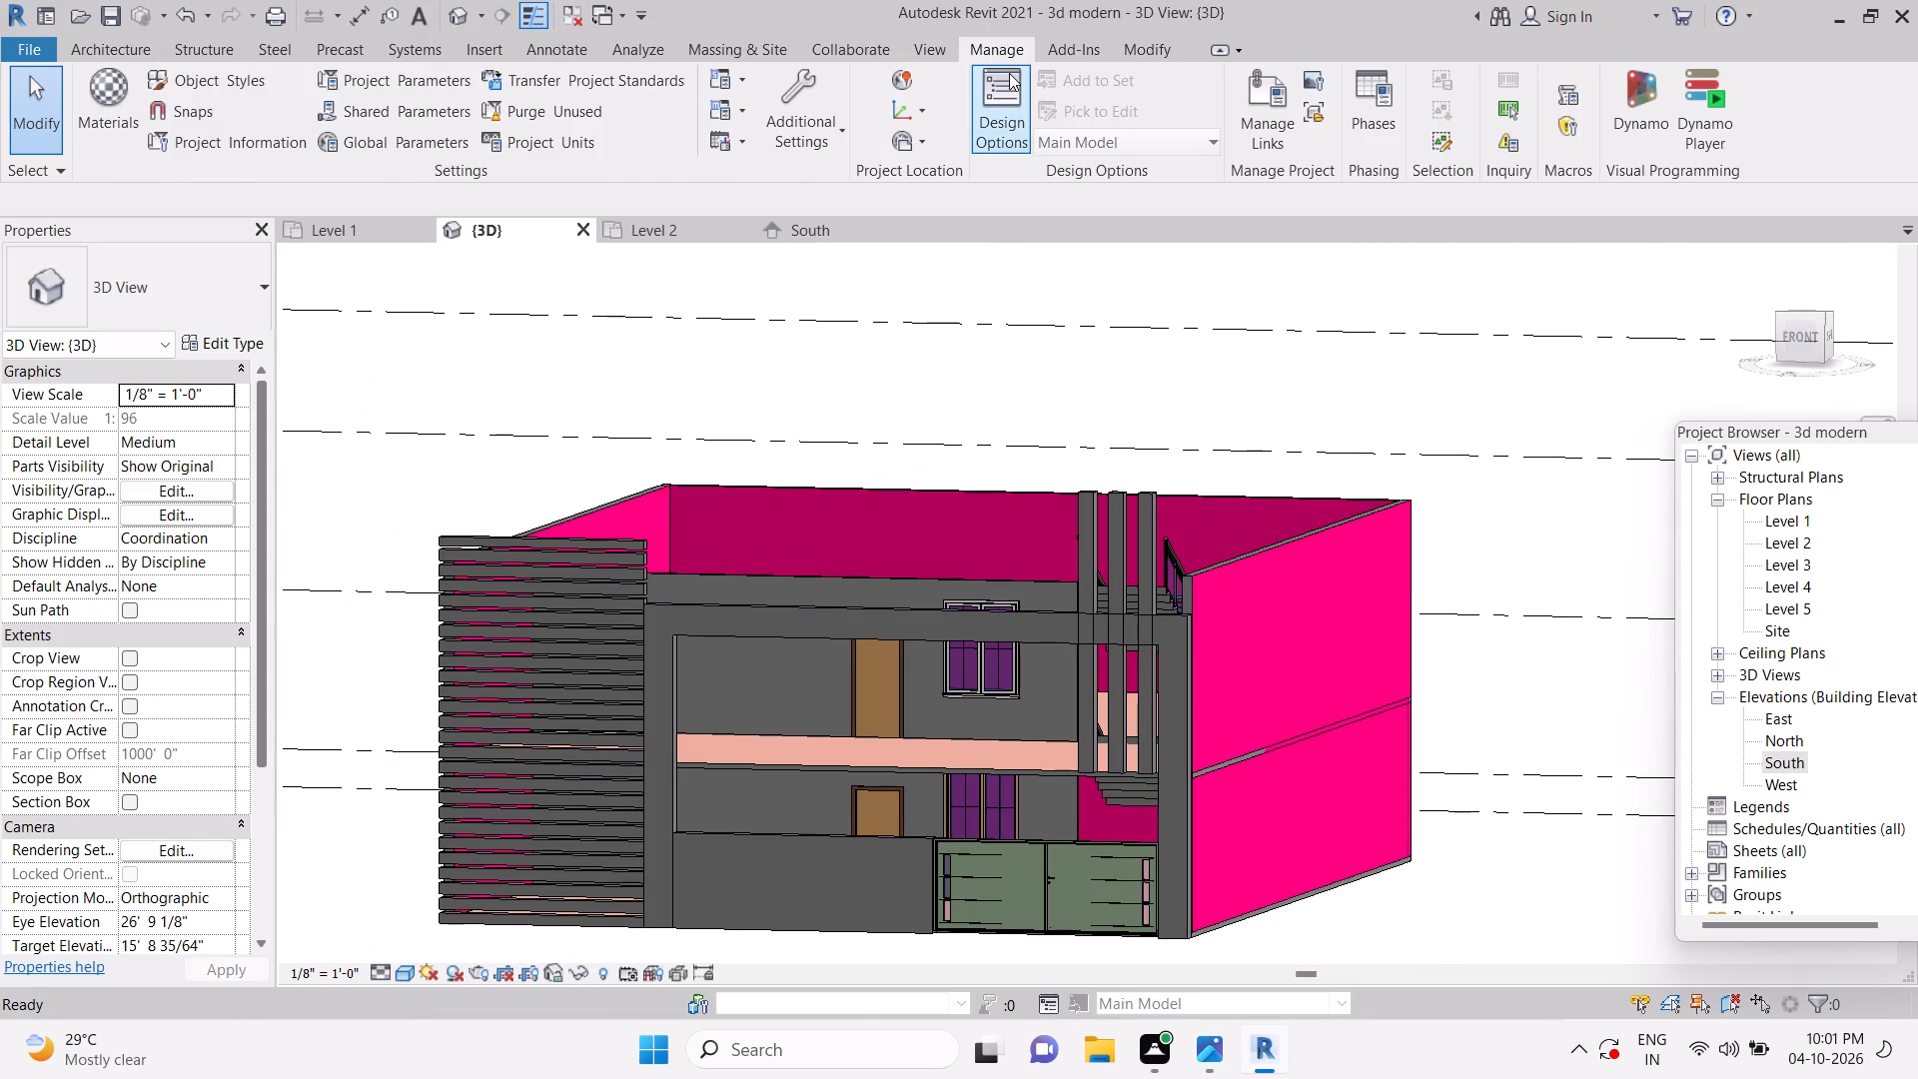
pyautogui.click(122, 95)
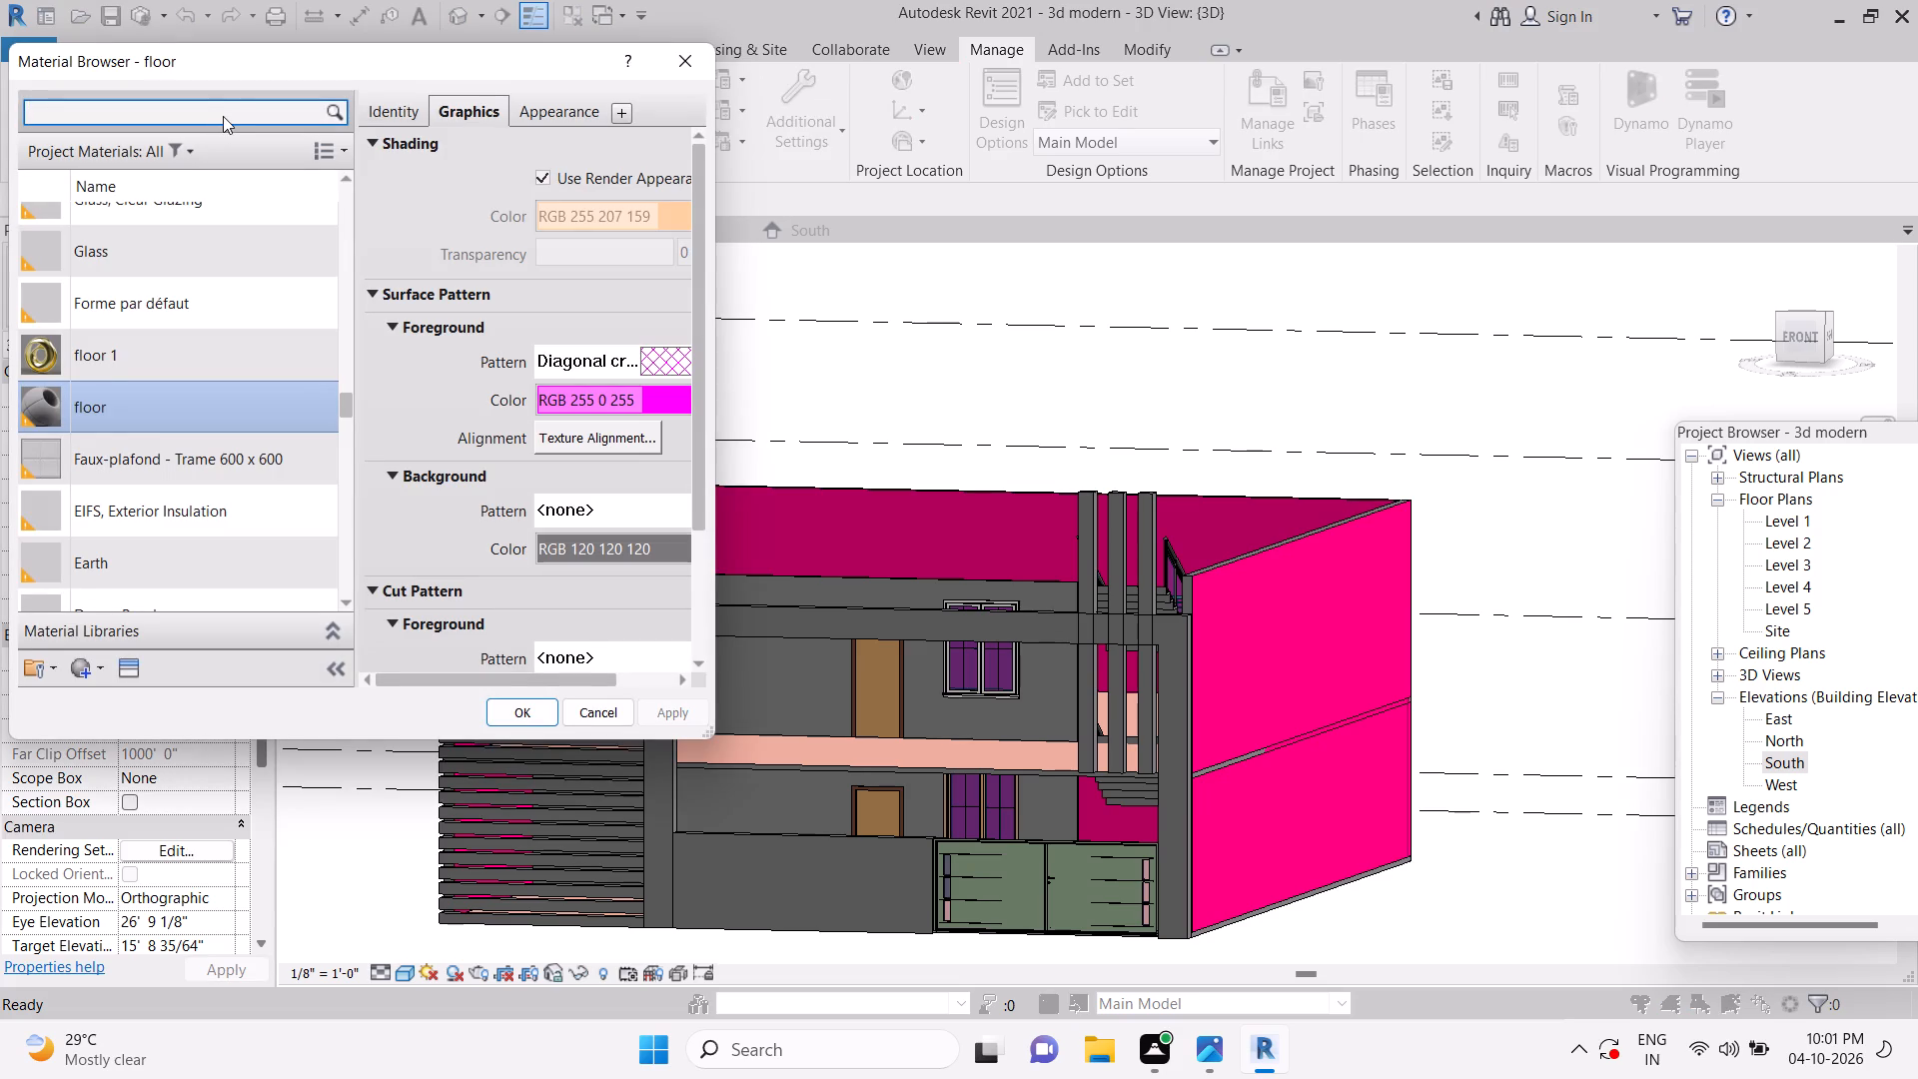
pyautogui.click(106, 663)
pyautogui.click(109, 691)
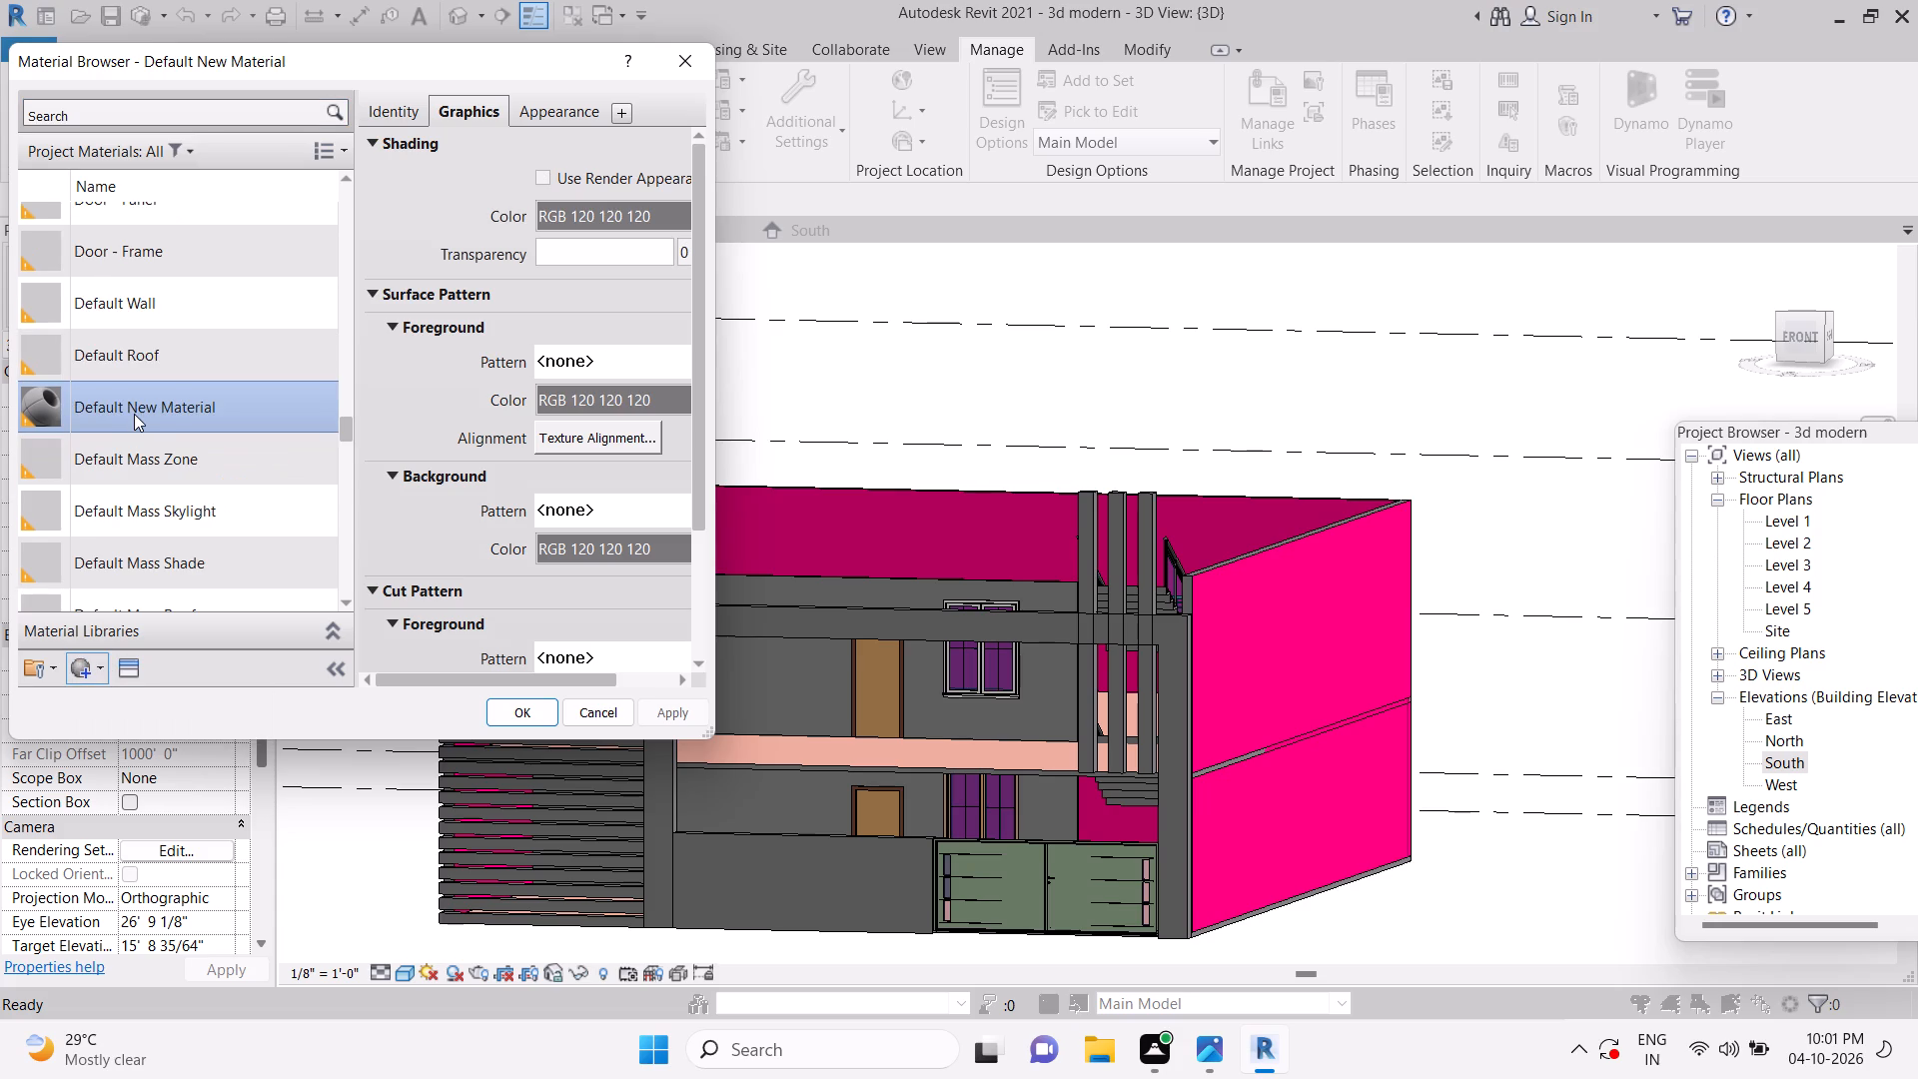
pyautogui.rightClick(134, 414)
pyautogui.click(219, 475)
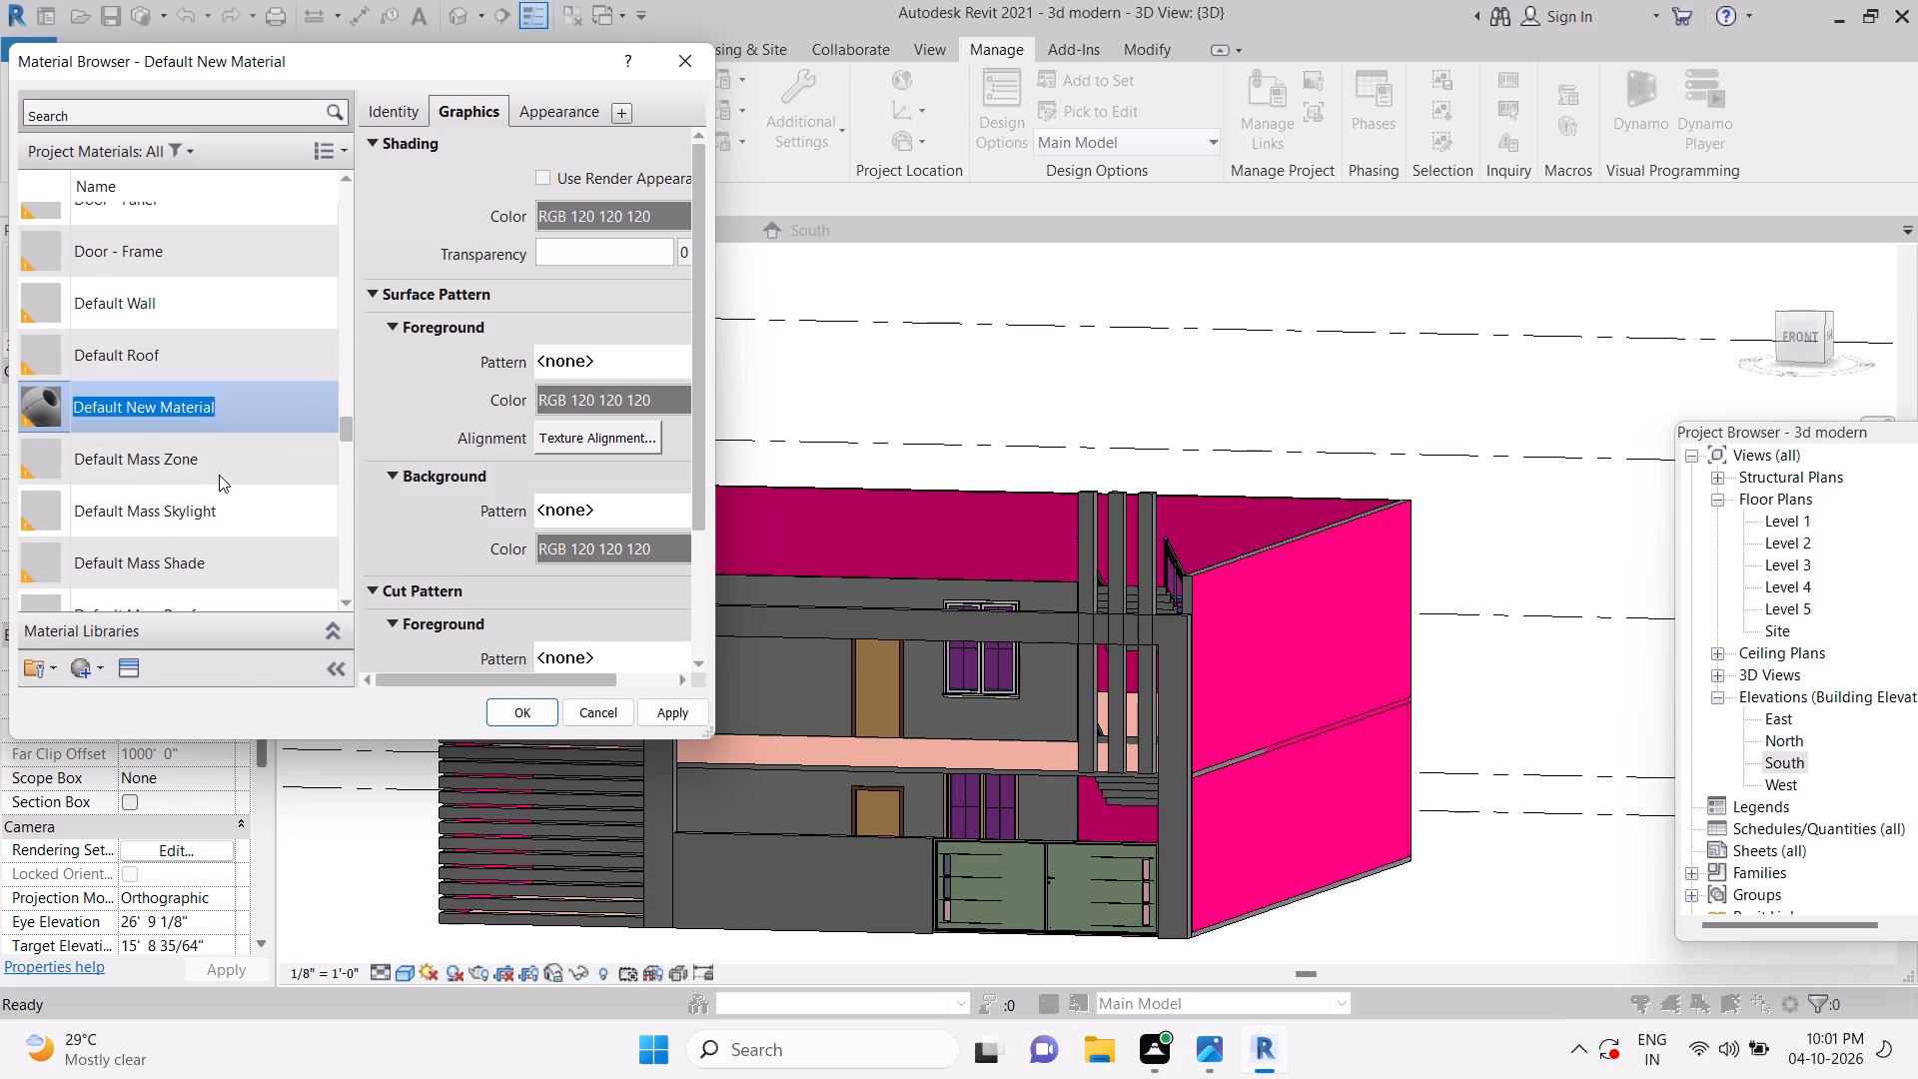
pyautogui.write('nav')
pyautogui.write('i blue')
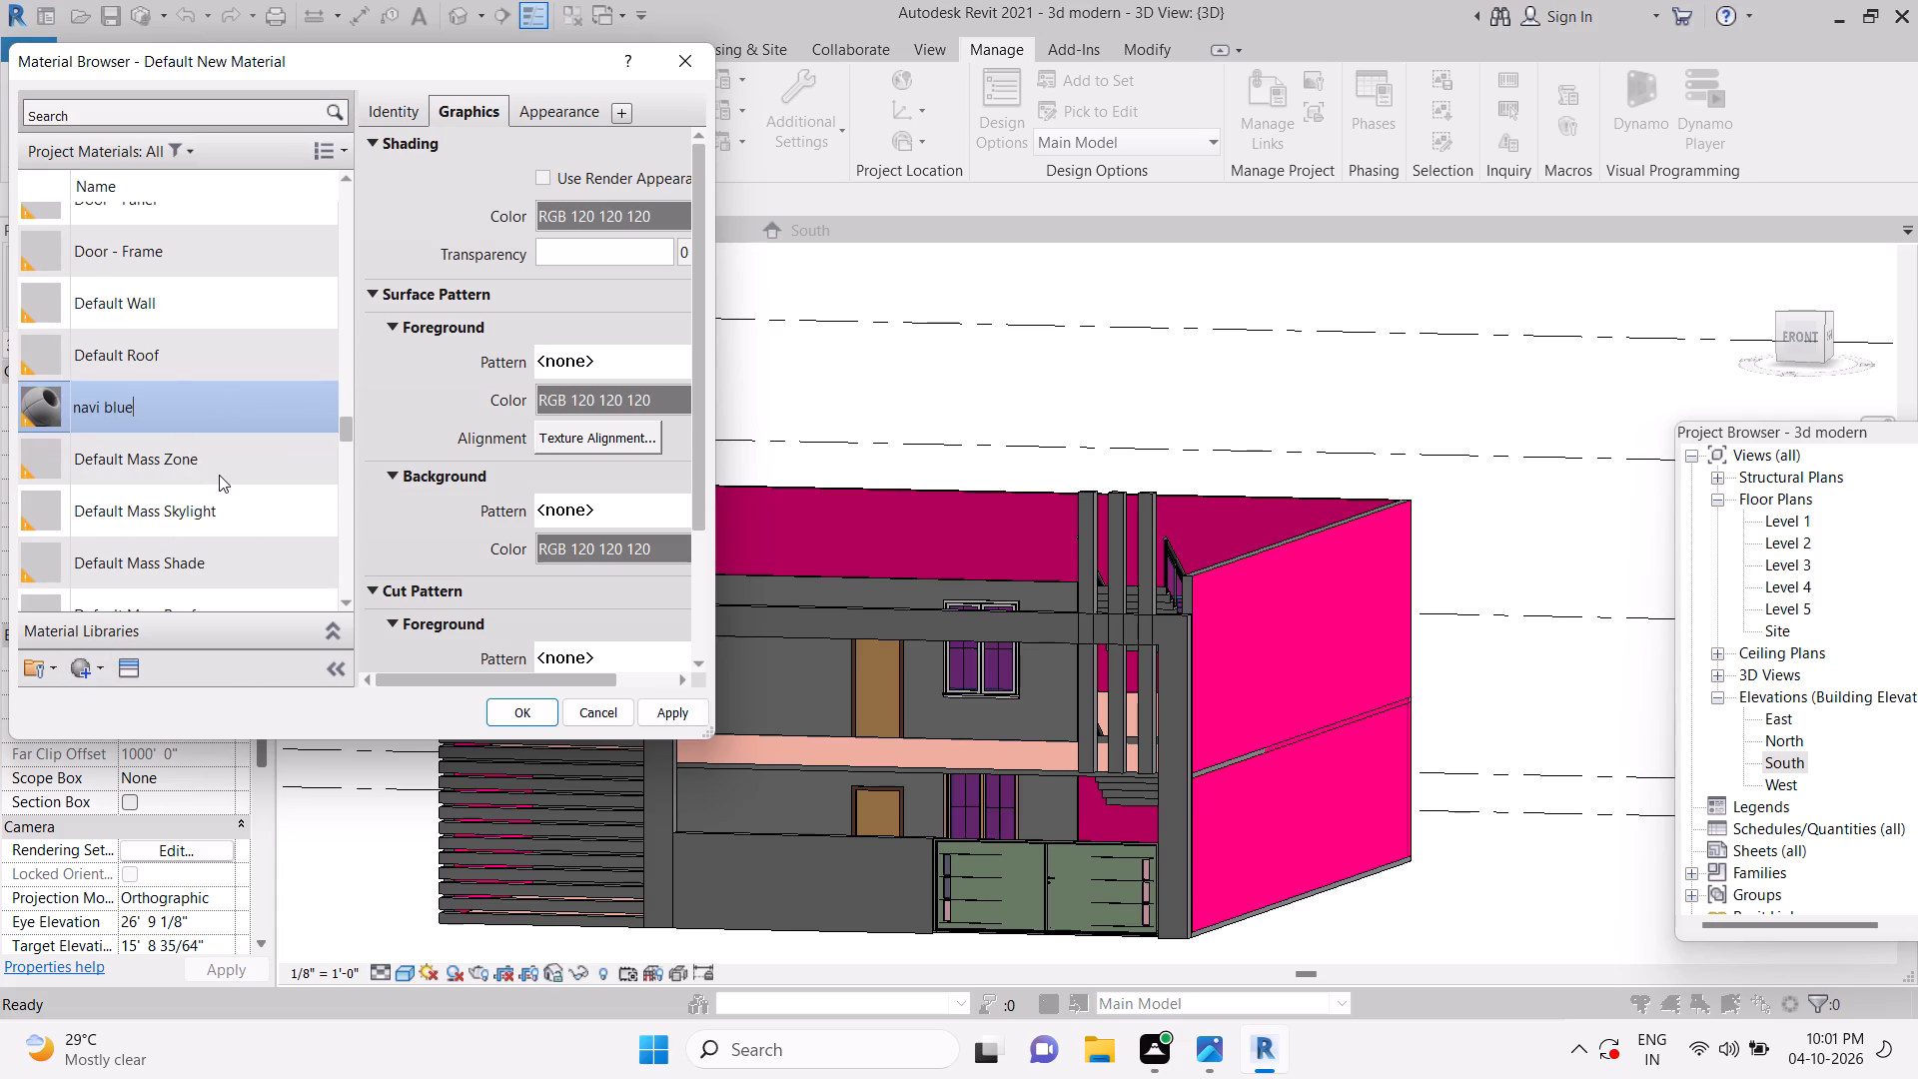
# Set the navi blue material's appearance colour to a dark blue, RGB 0 89 179.
pyautogui.click(545, 120)
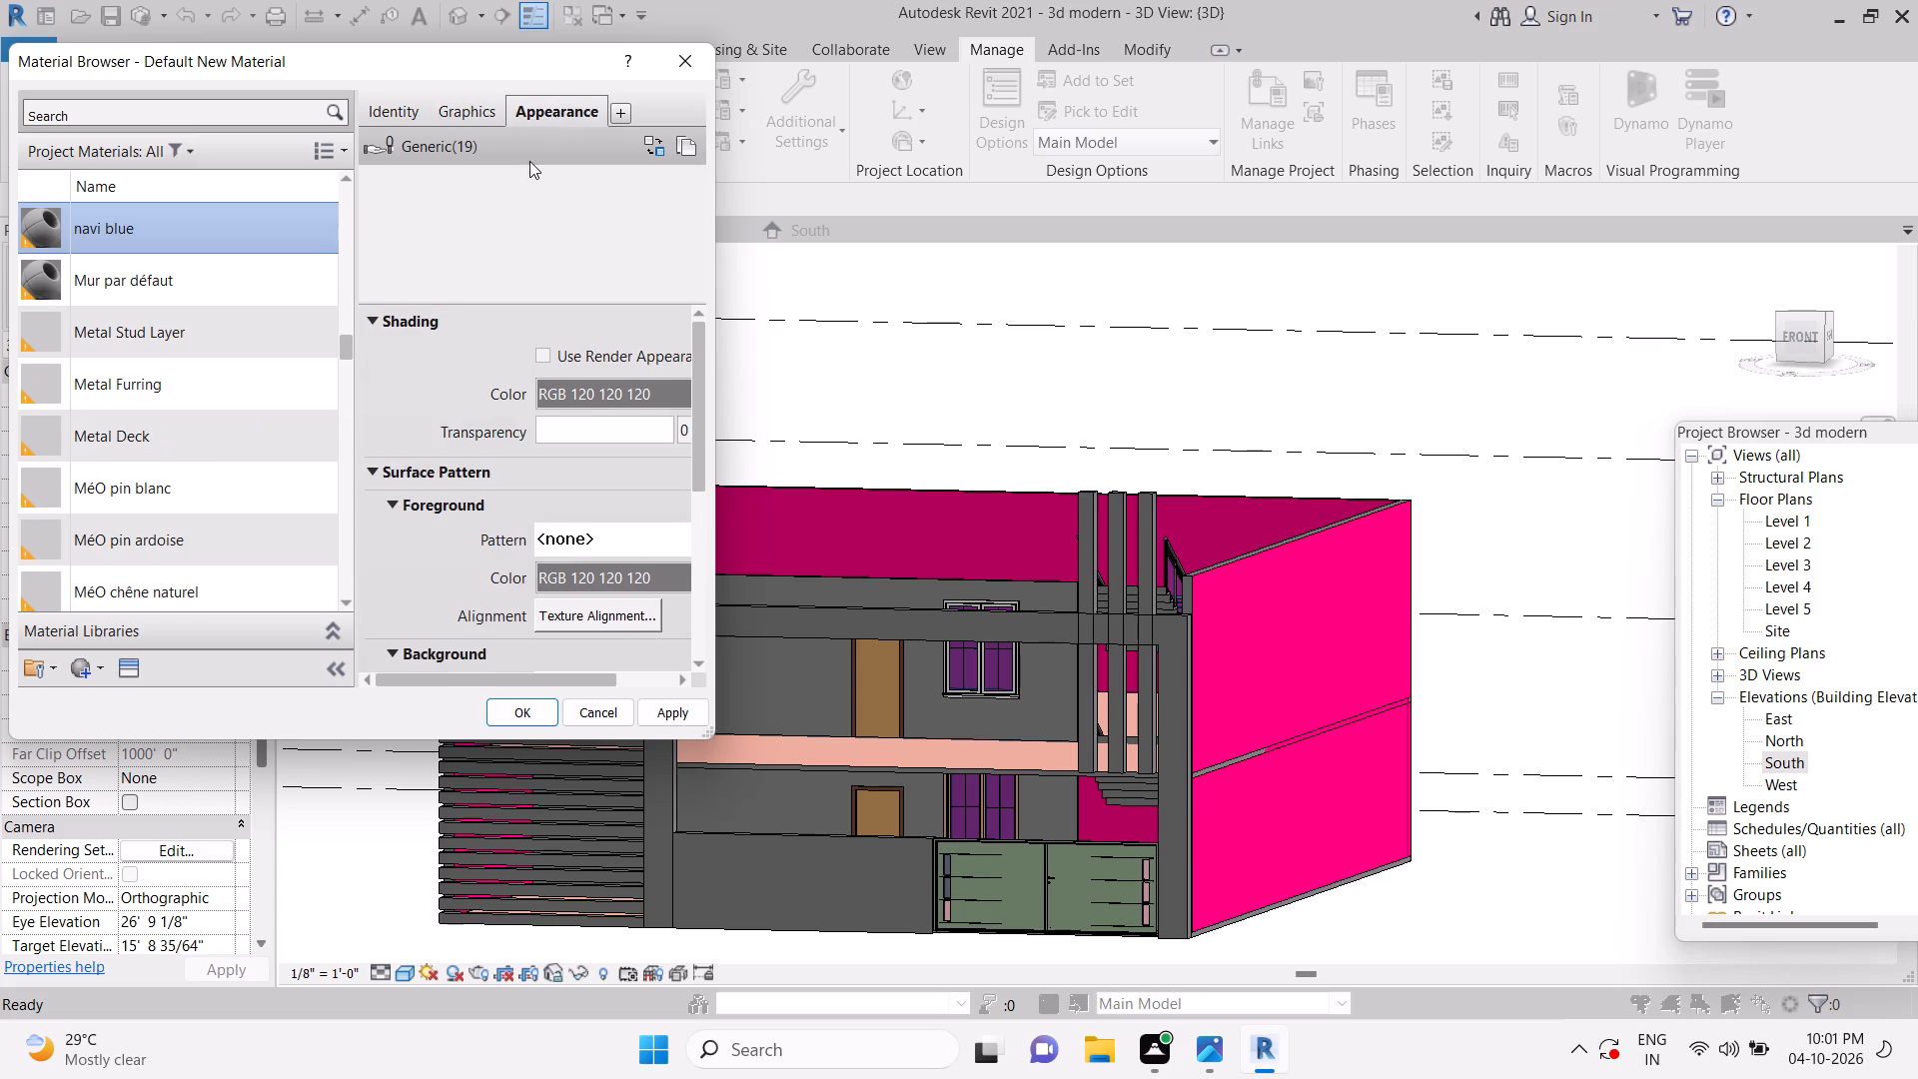
pyautogui.click(582, 383)
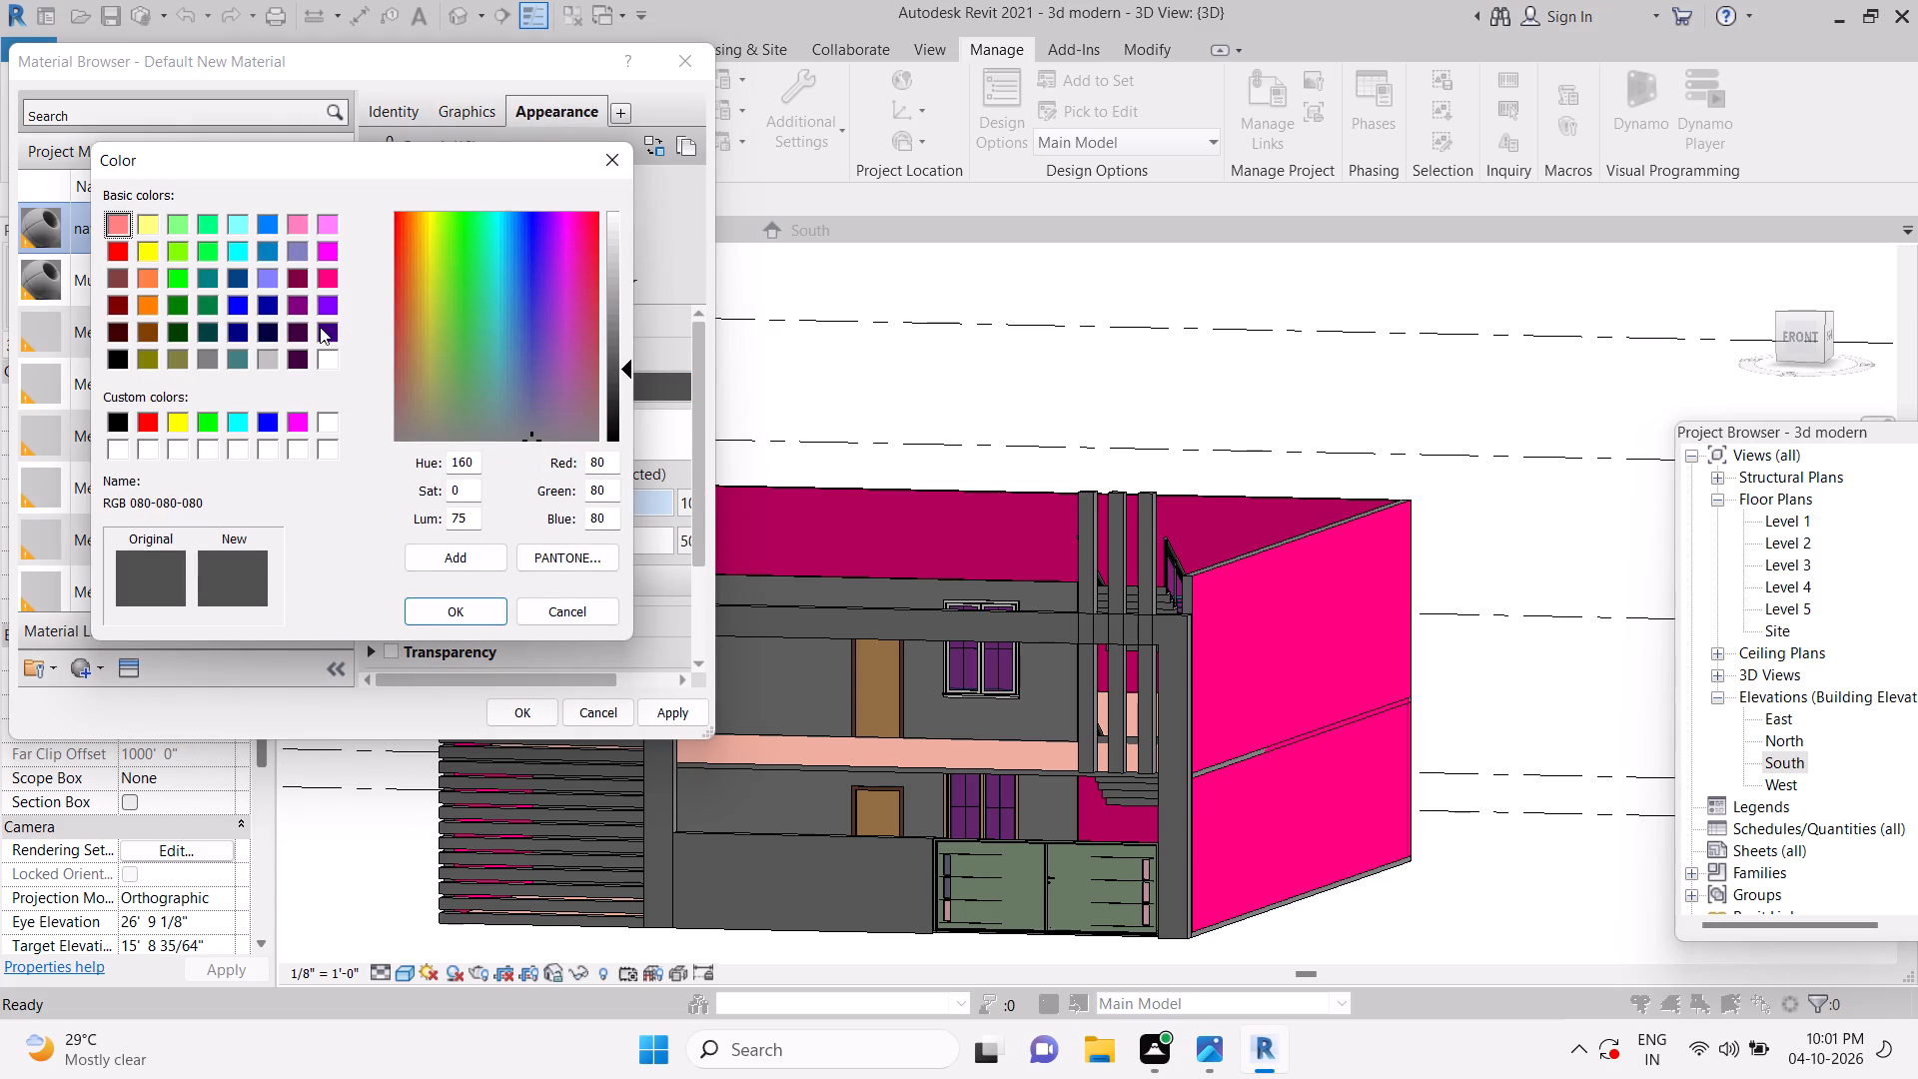
pyautogui.click(270, 226)
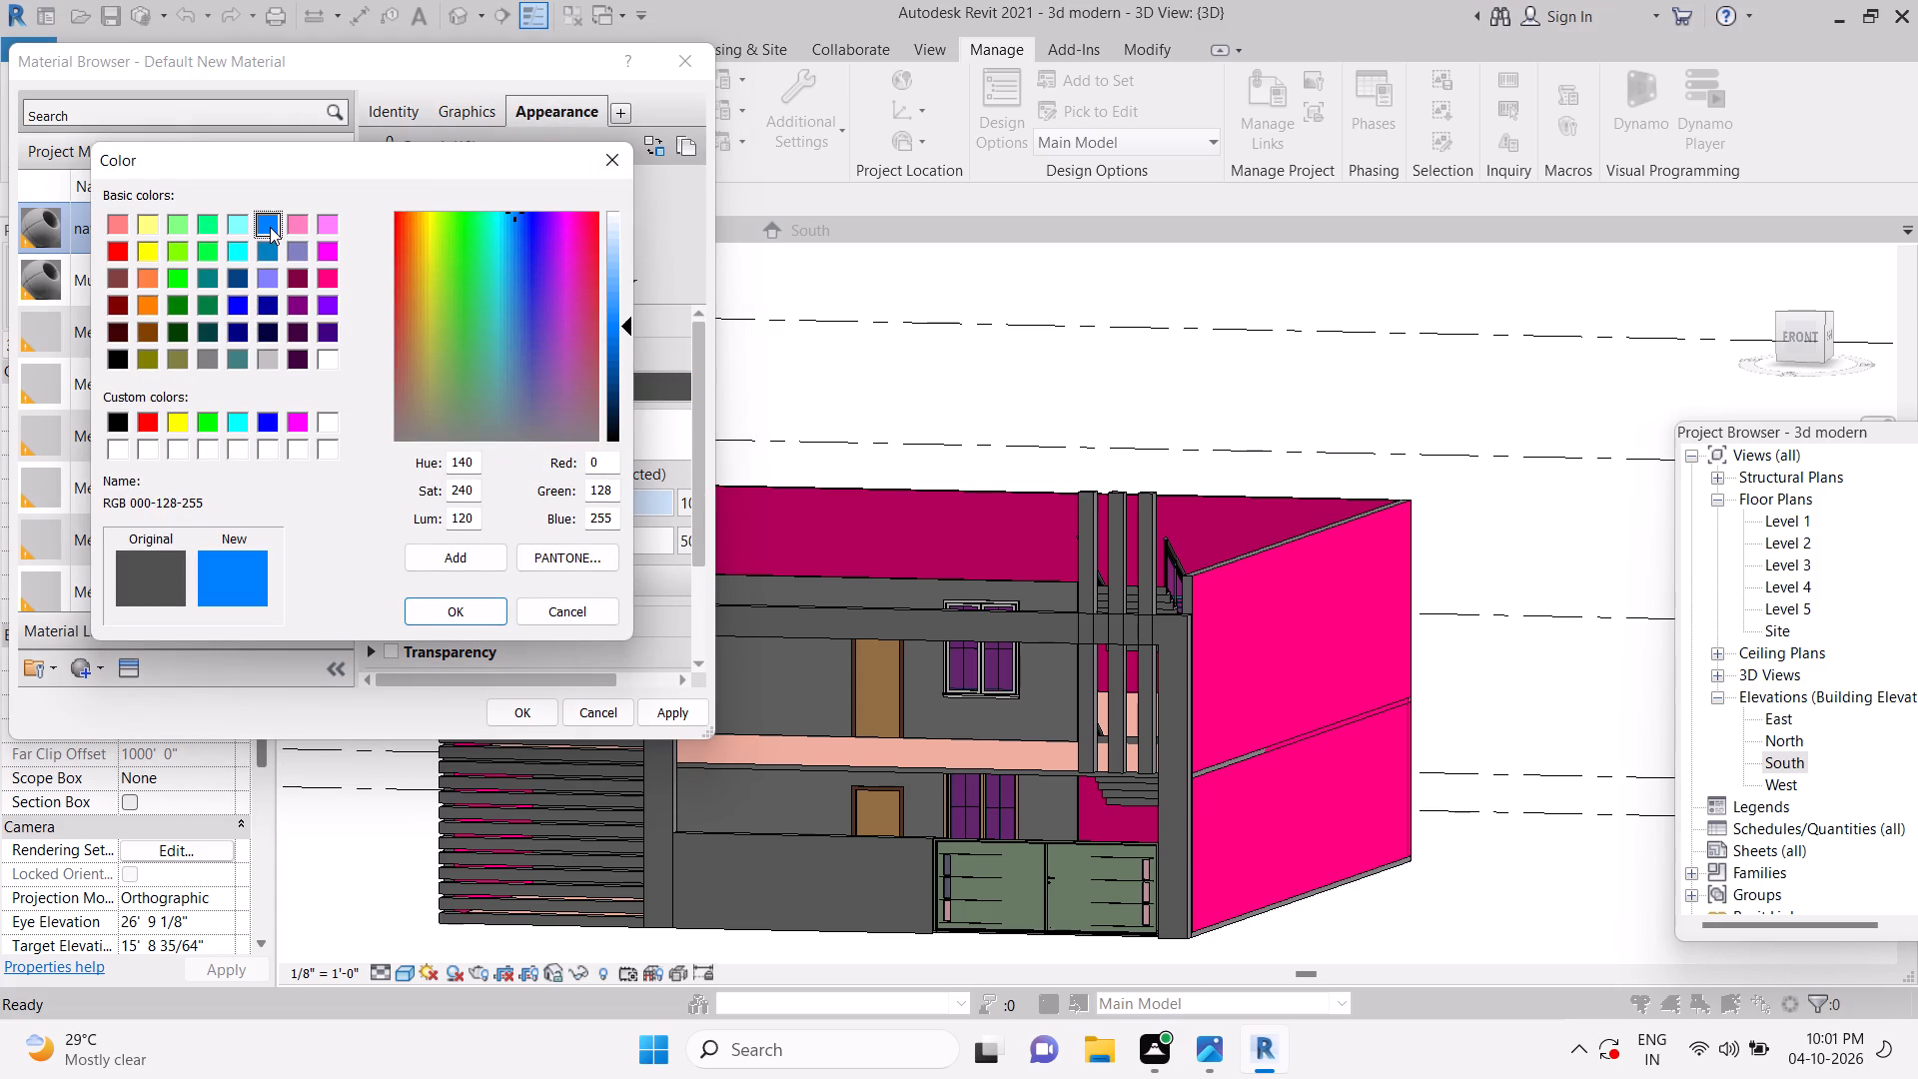
pyautogui.moveTo(625, 324); pyautogui.dragTo(625, 309)
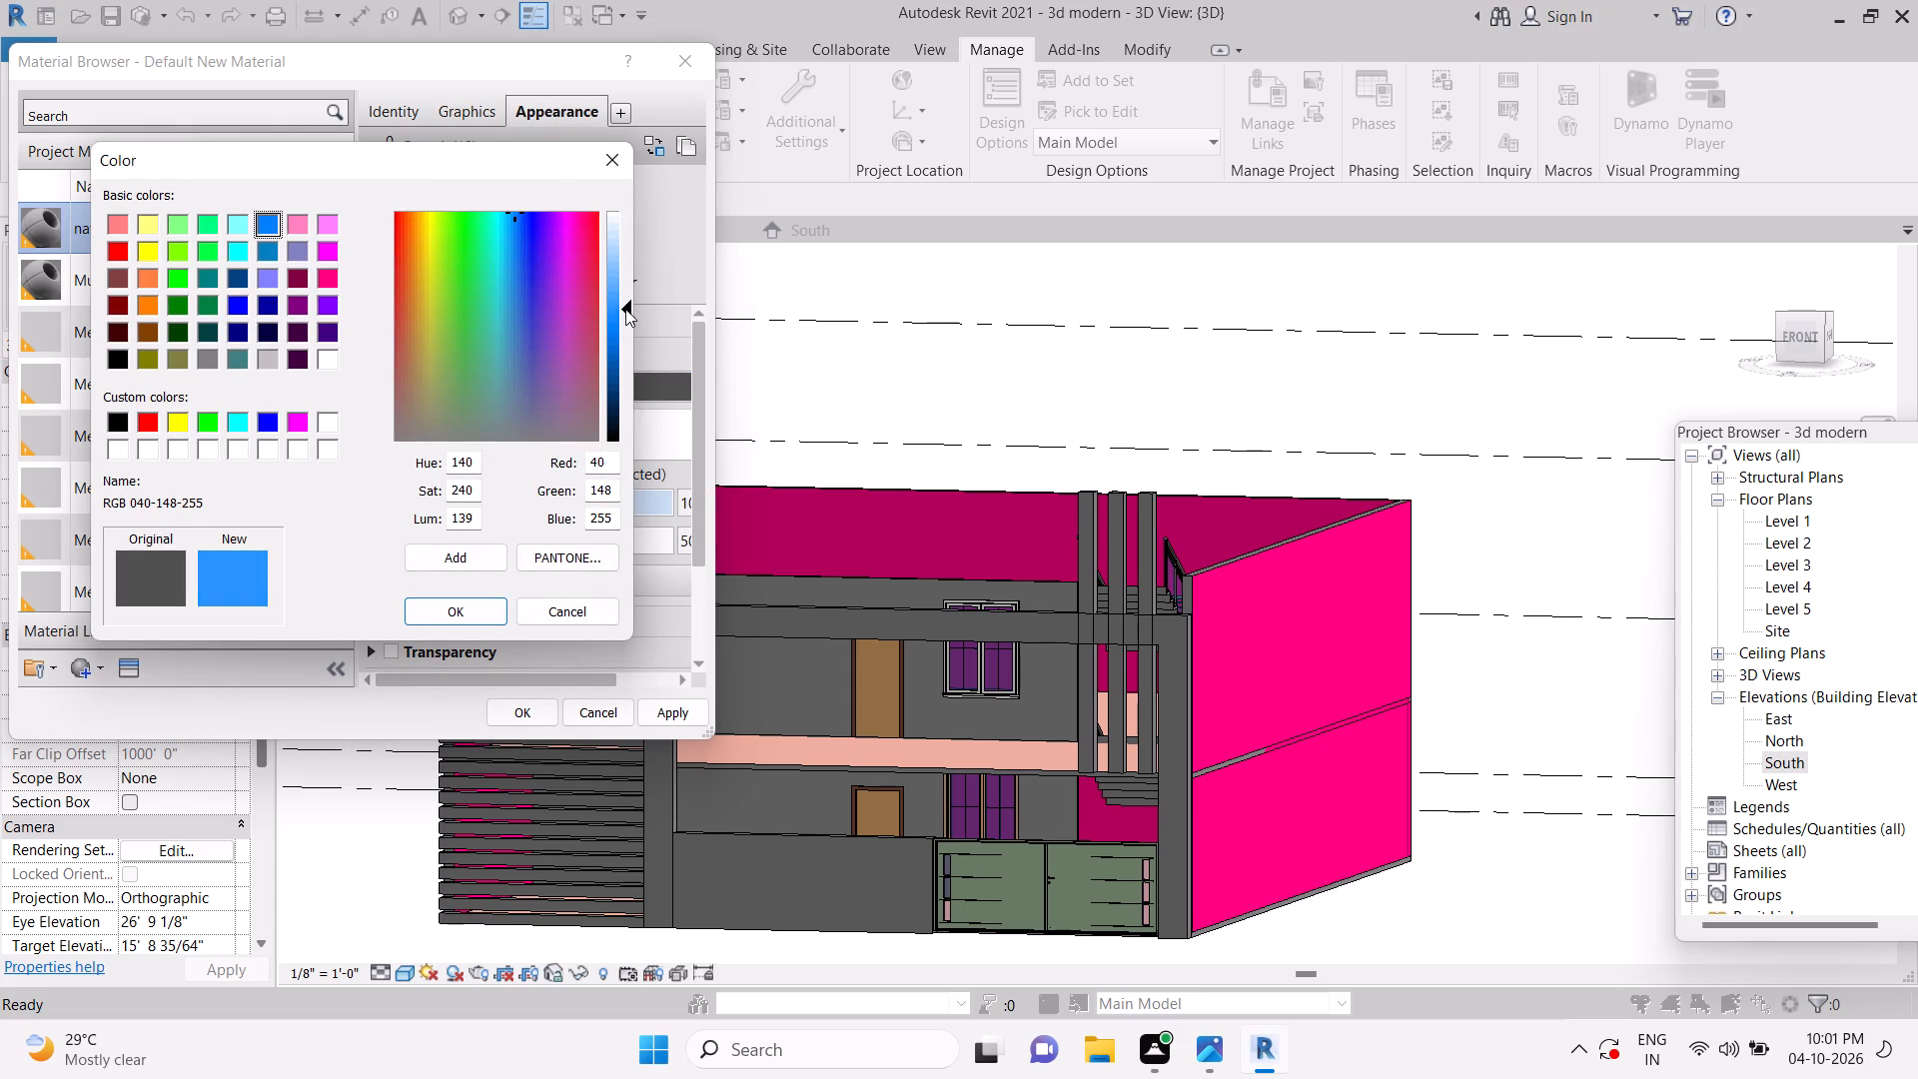
pyautogui.moveTo(625, 309); pyautogui.dragTo(625, 361)
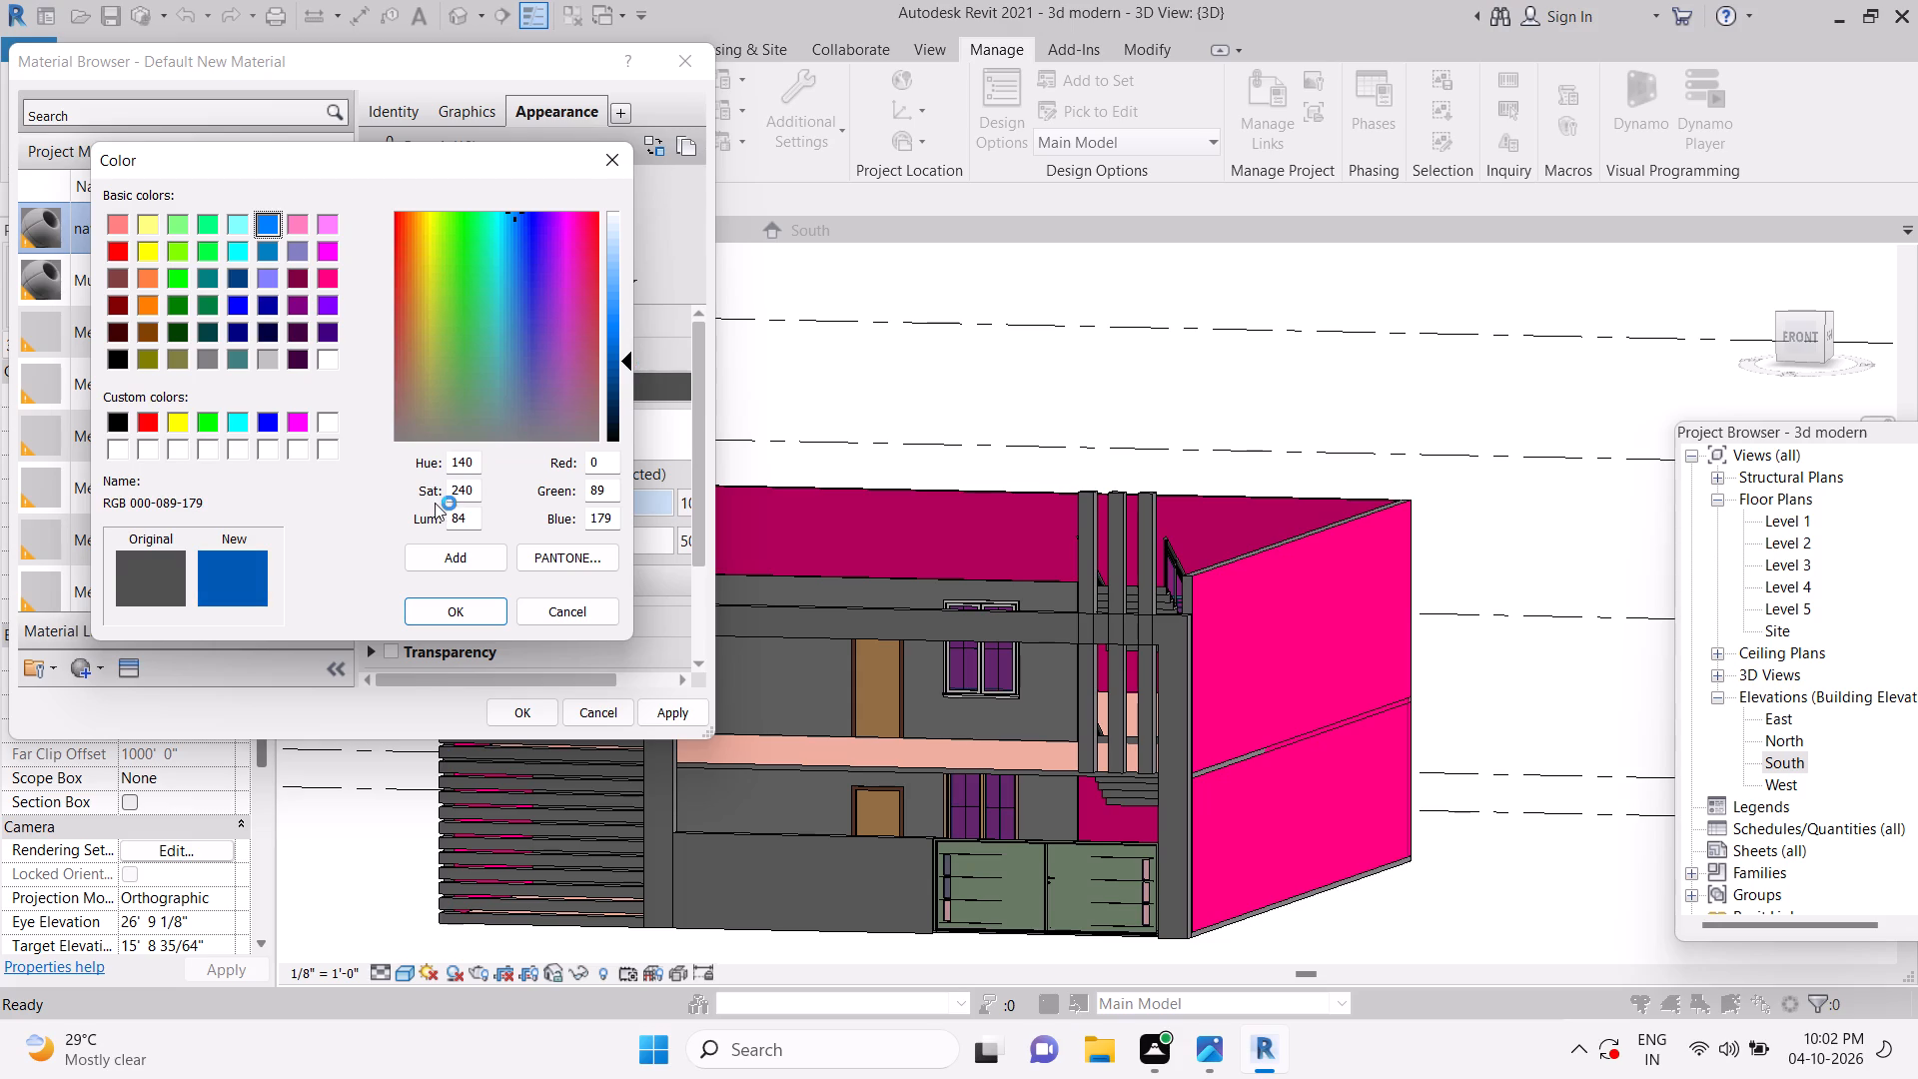
pyautogui.click(434, 622)
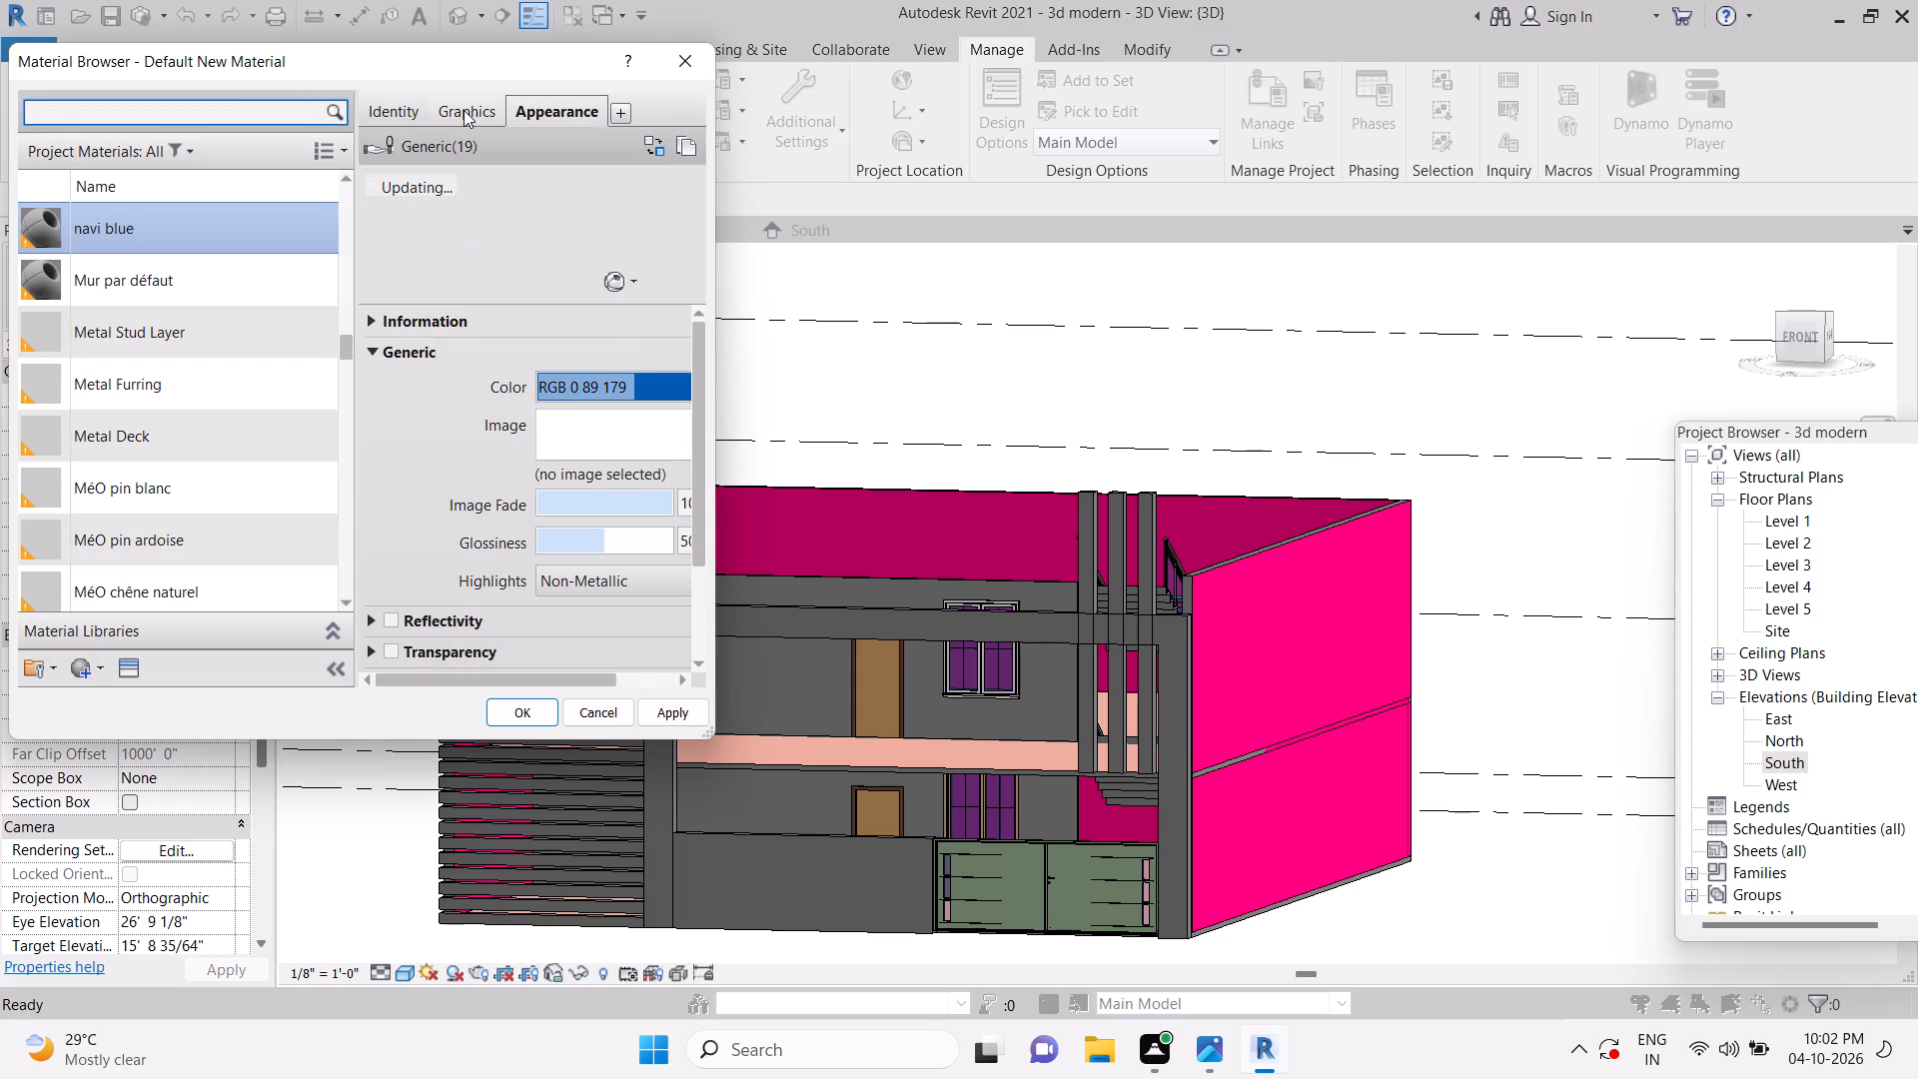
# Make the navi blue material's shading use its render appearance, and save the material changes.
pyautogui.click(464, 110)
pyautogui.click(549, 186)
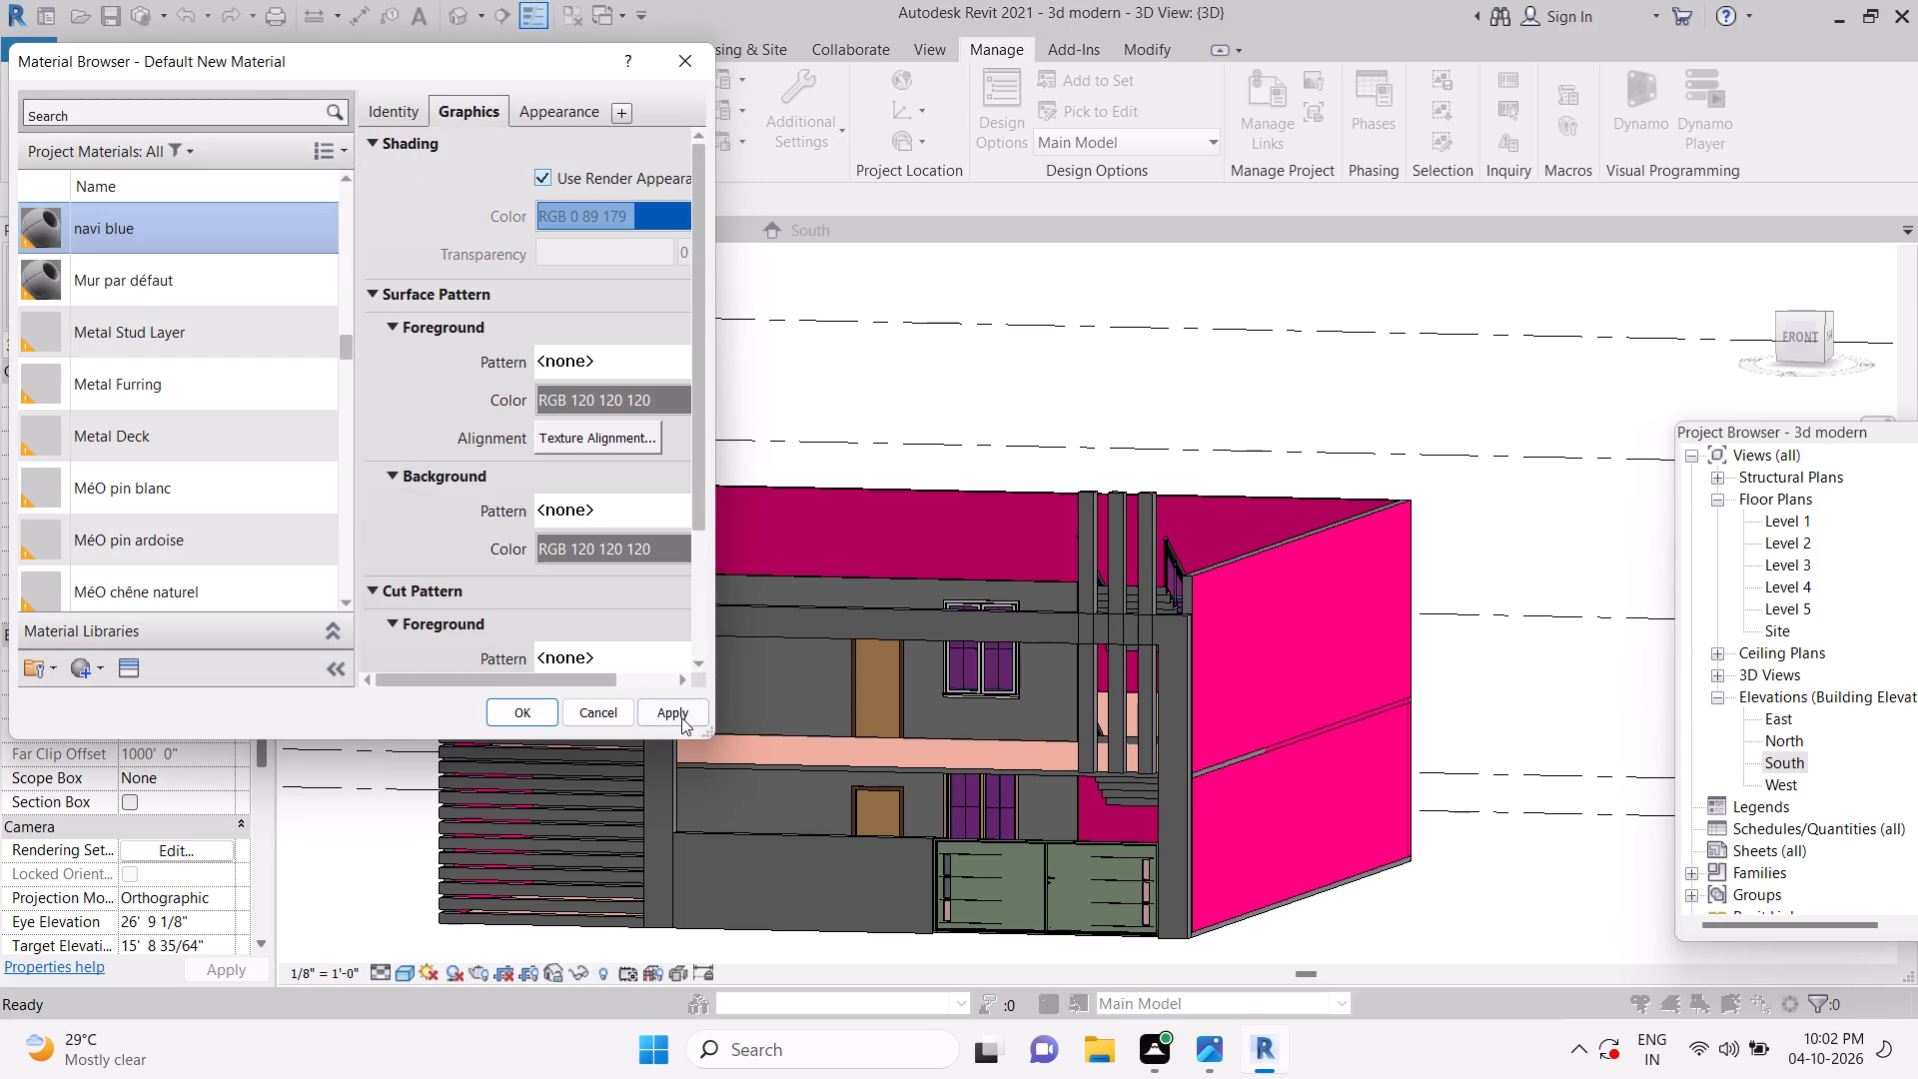
pyautogui.click(677, 714)
pyautogui.click(534, 702)
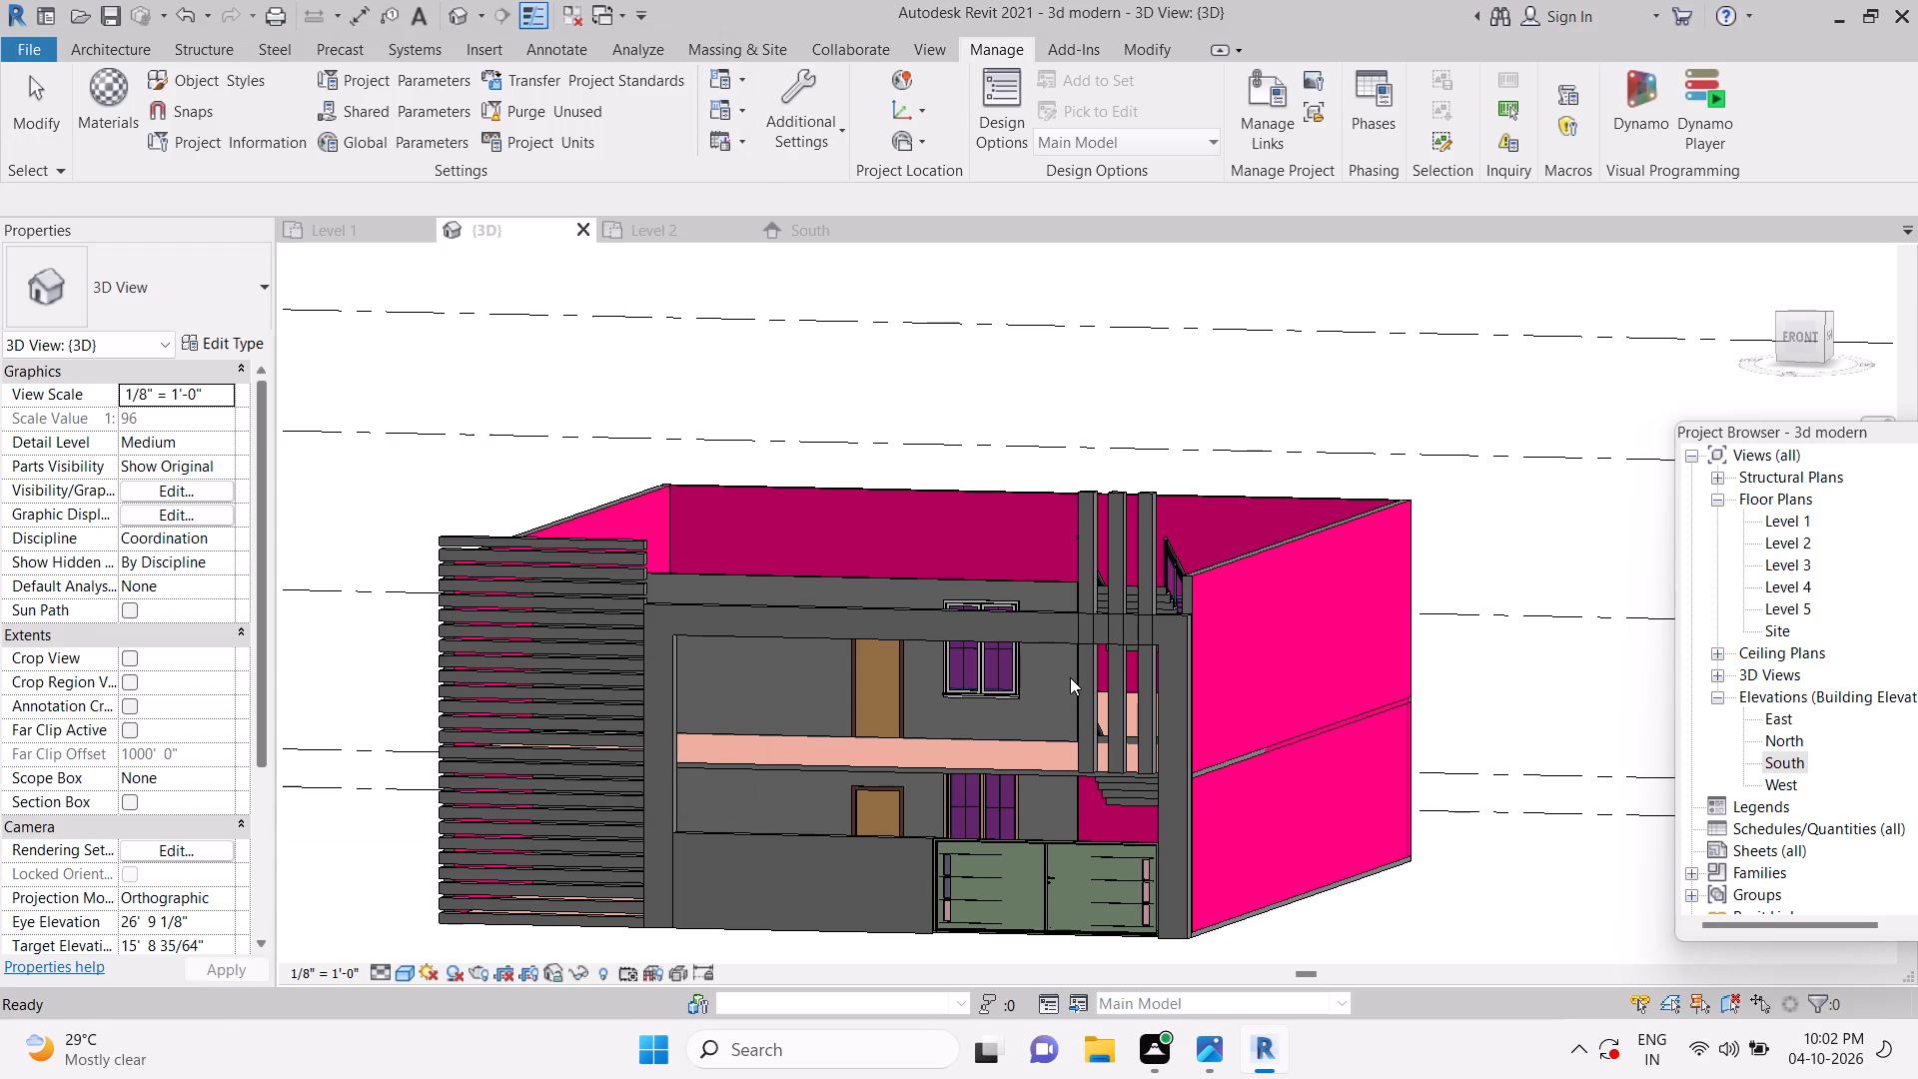
pyautogui.press('Escape')
pyautogui.press('Escape')
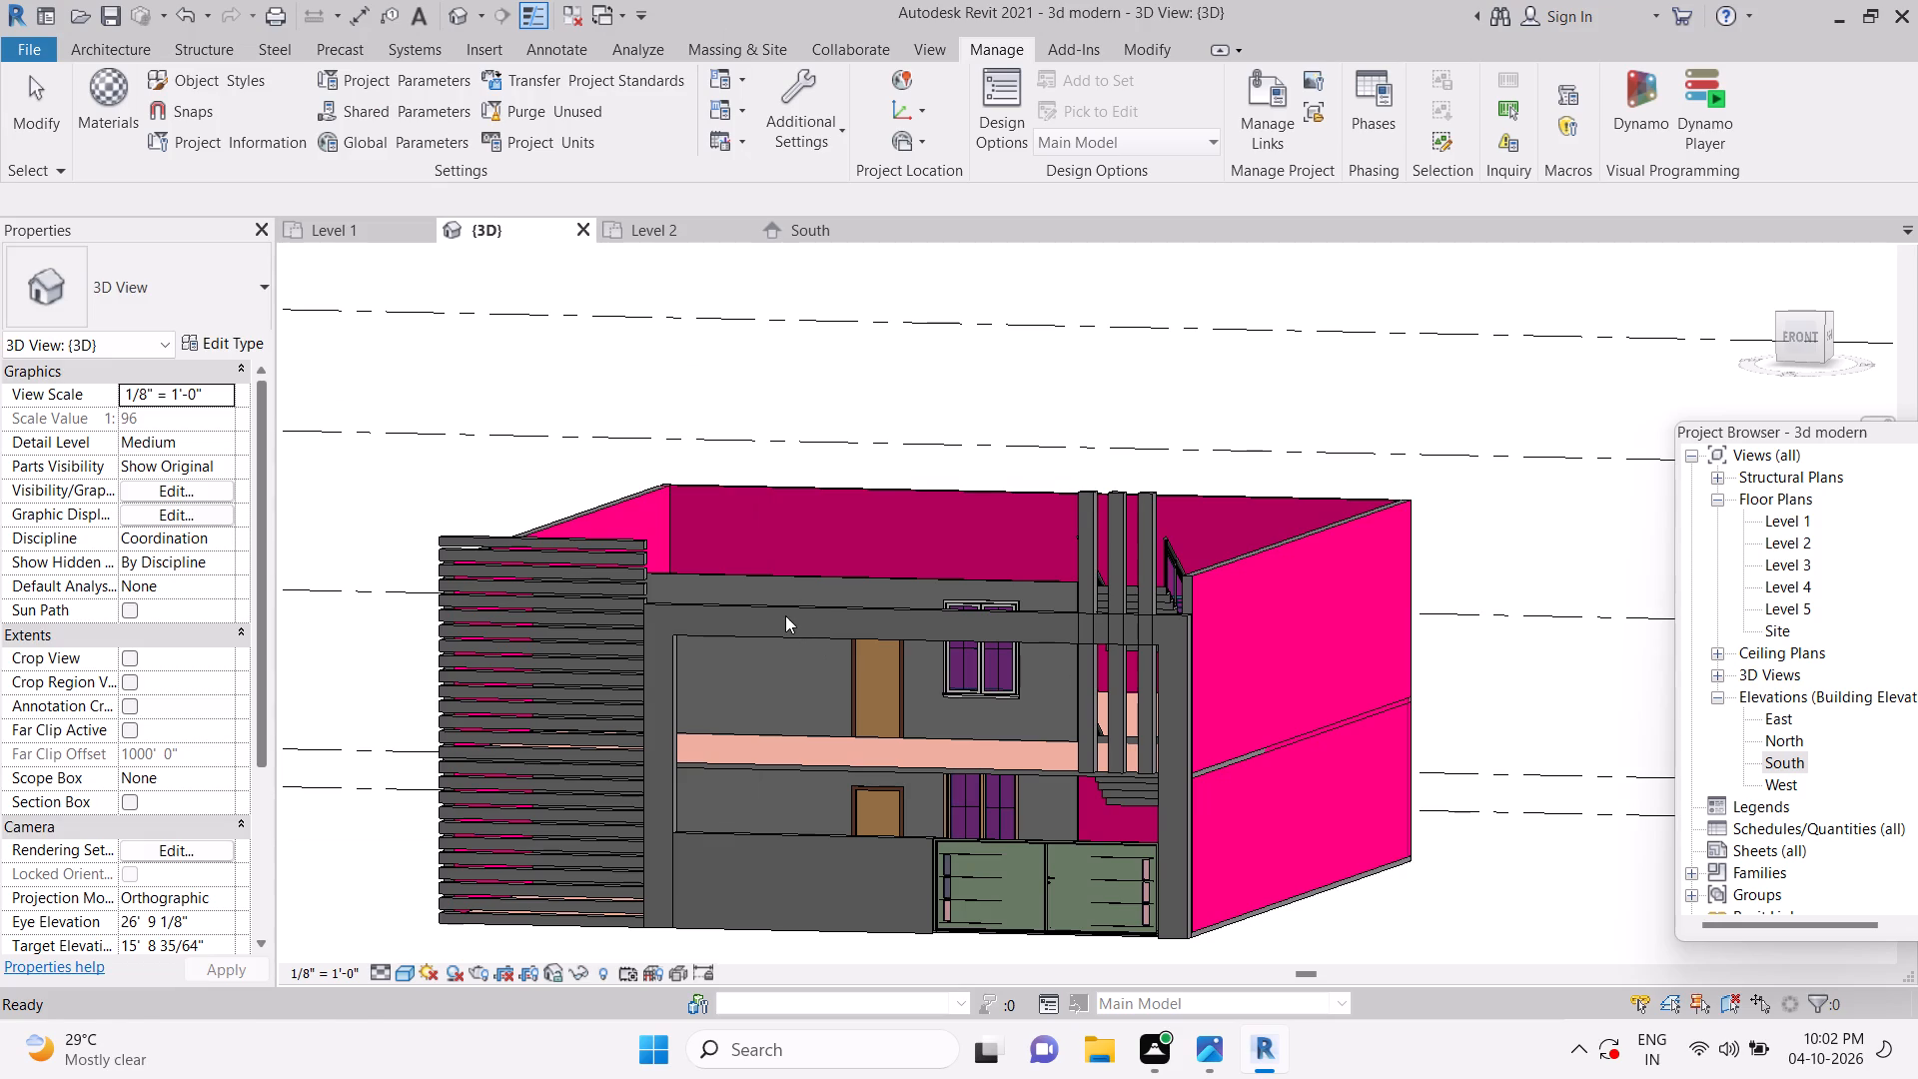
# Reopen the facade's in-place model for editing, with nothing selected inside it.
pyautogui.click(784, 616)
pyautogui.click(995, 128)
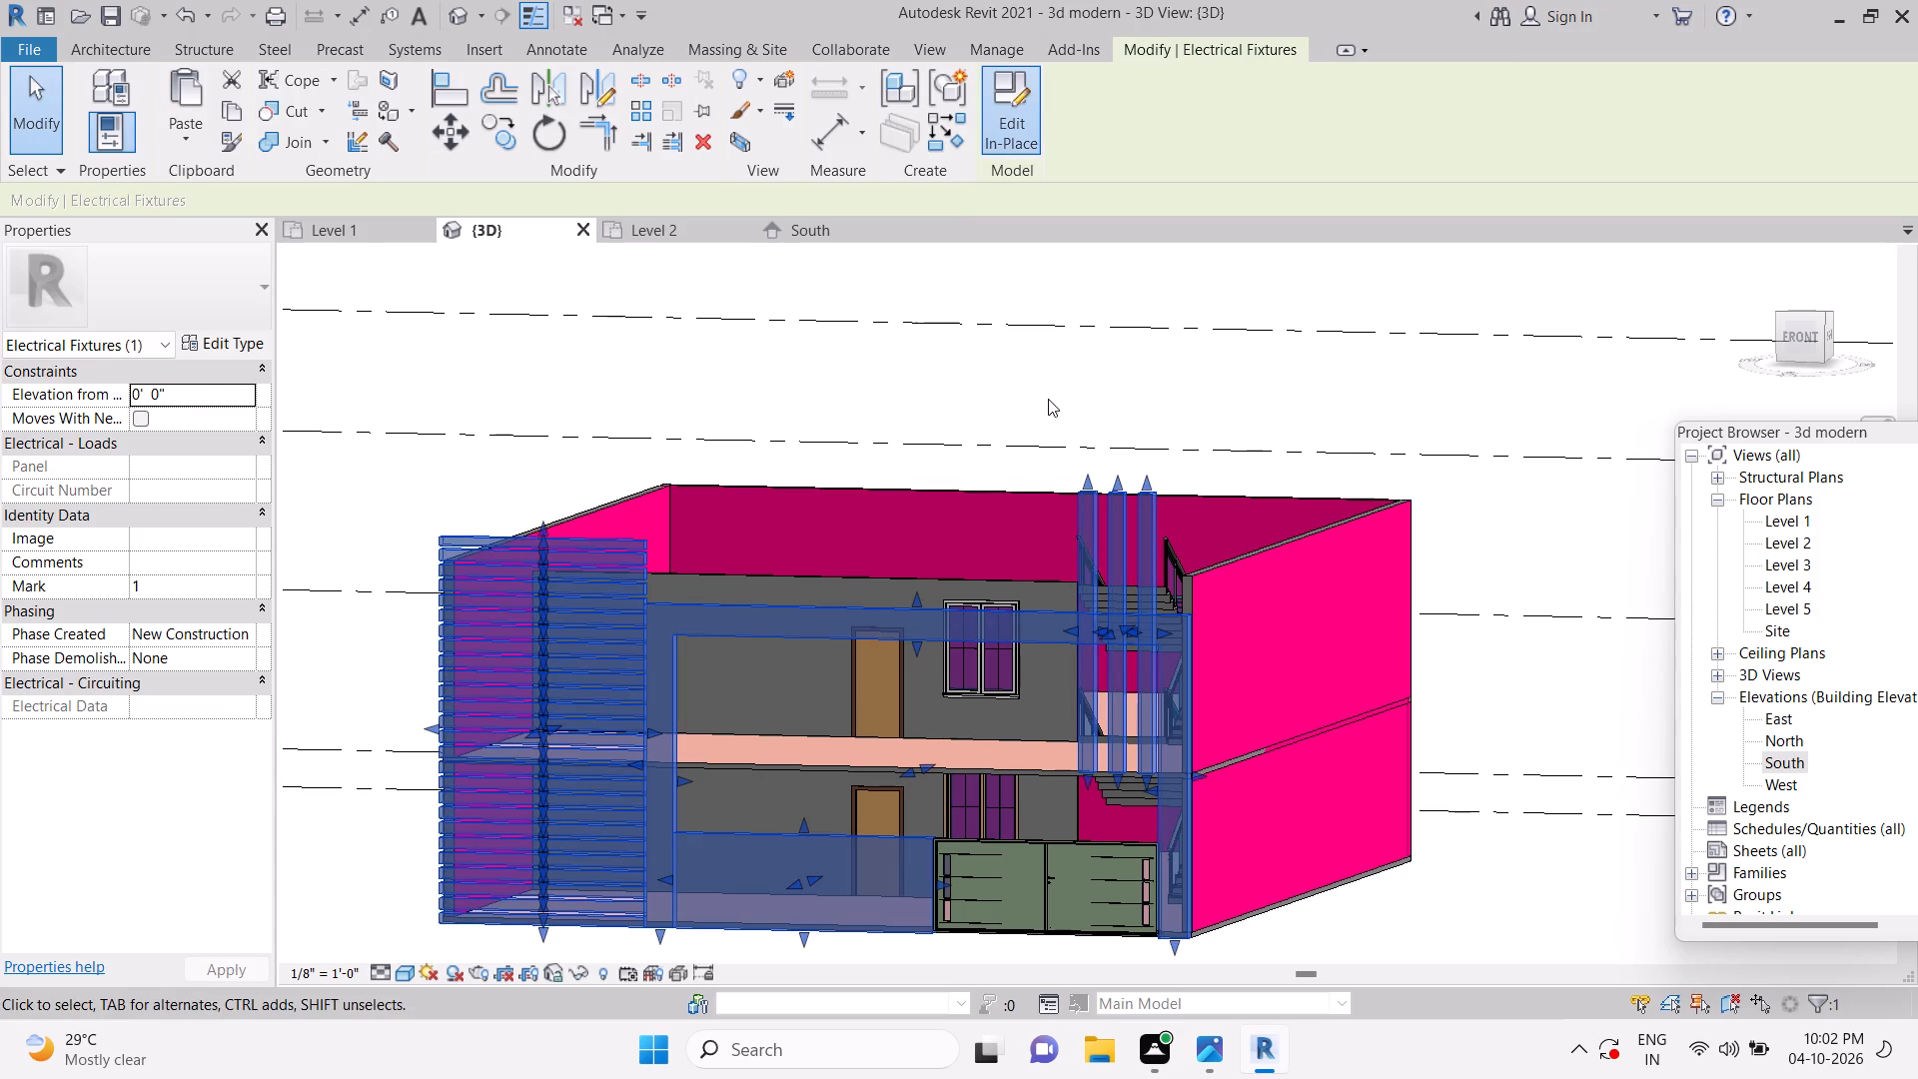
pyautogui.moveTo(1126, 624); pyautogui.dragTo(1104, 707, button='middle')
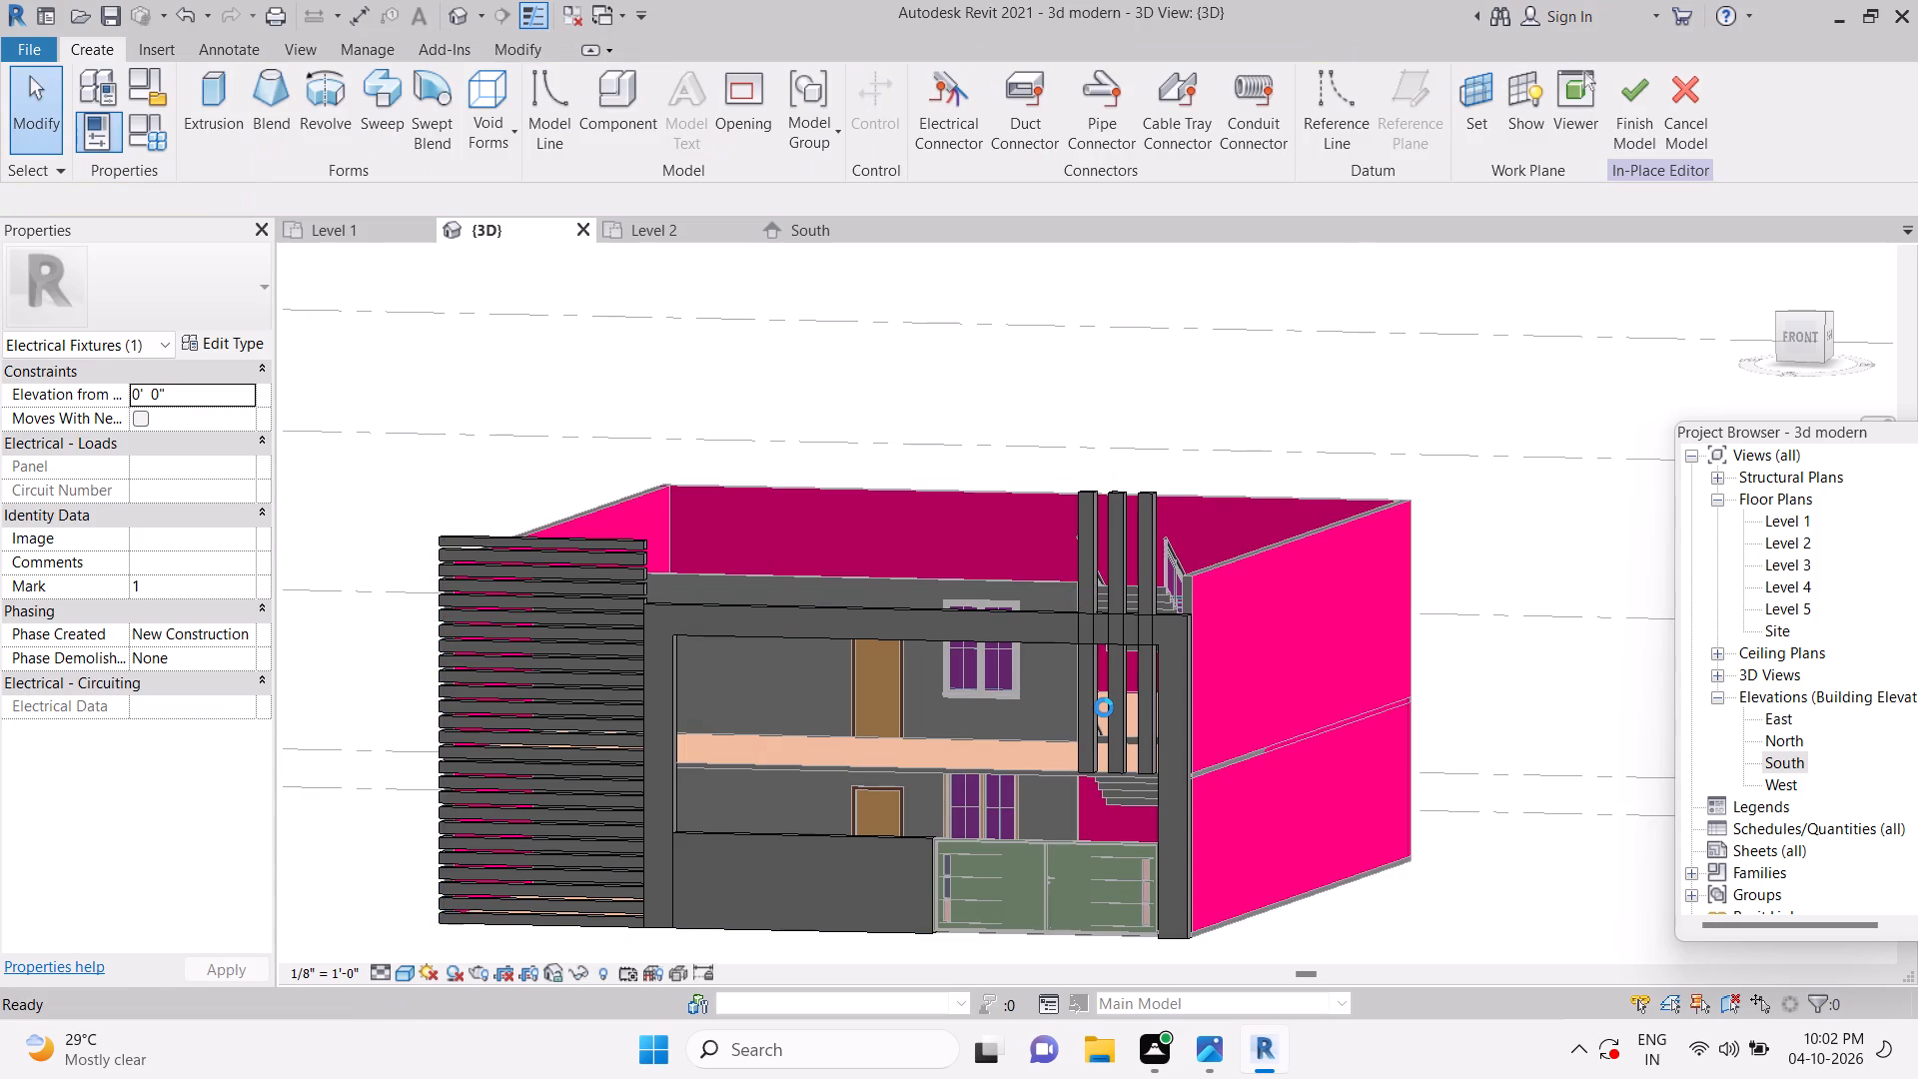
pyautogui.moveTo(1104, 707); pyautogui.dragTo(1211, 437, button='middle')
pyautogui.press('Escape')
pyautogui.press('Escape')
pyautogui.press('Escape')
pyautogui.press('Escape')
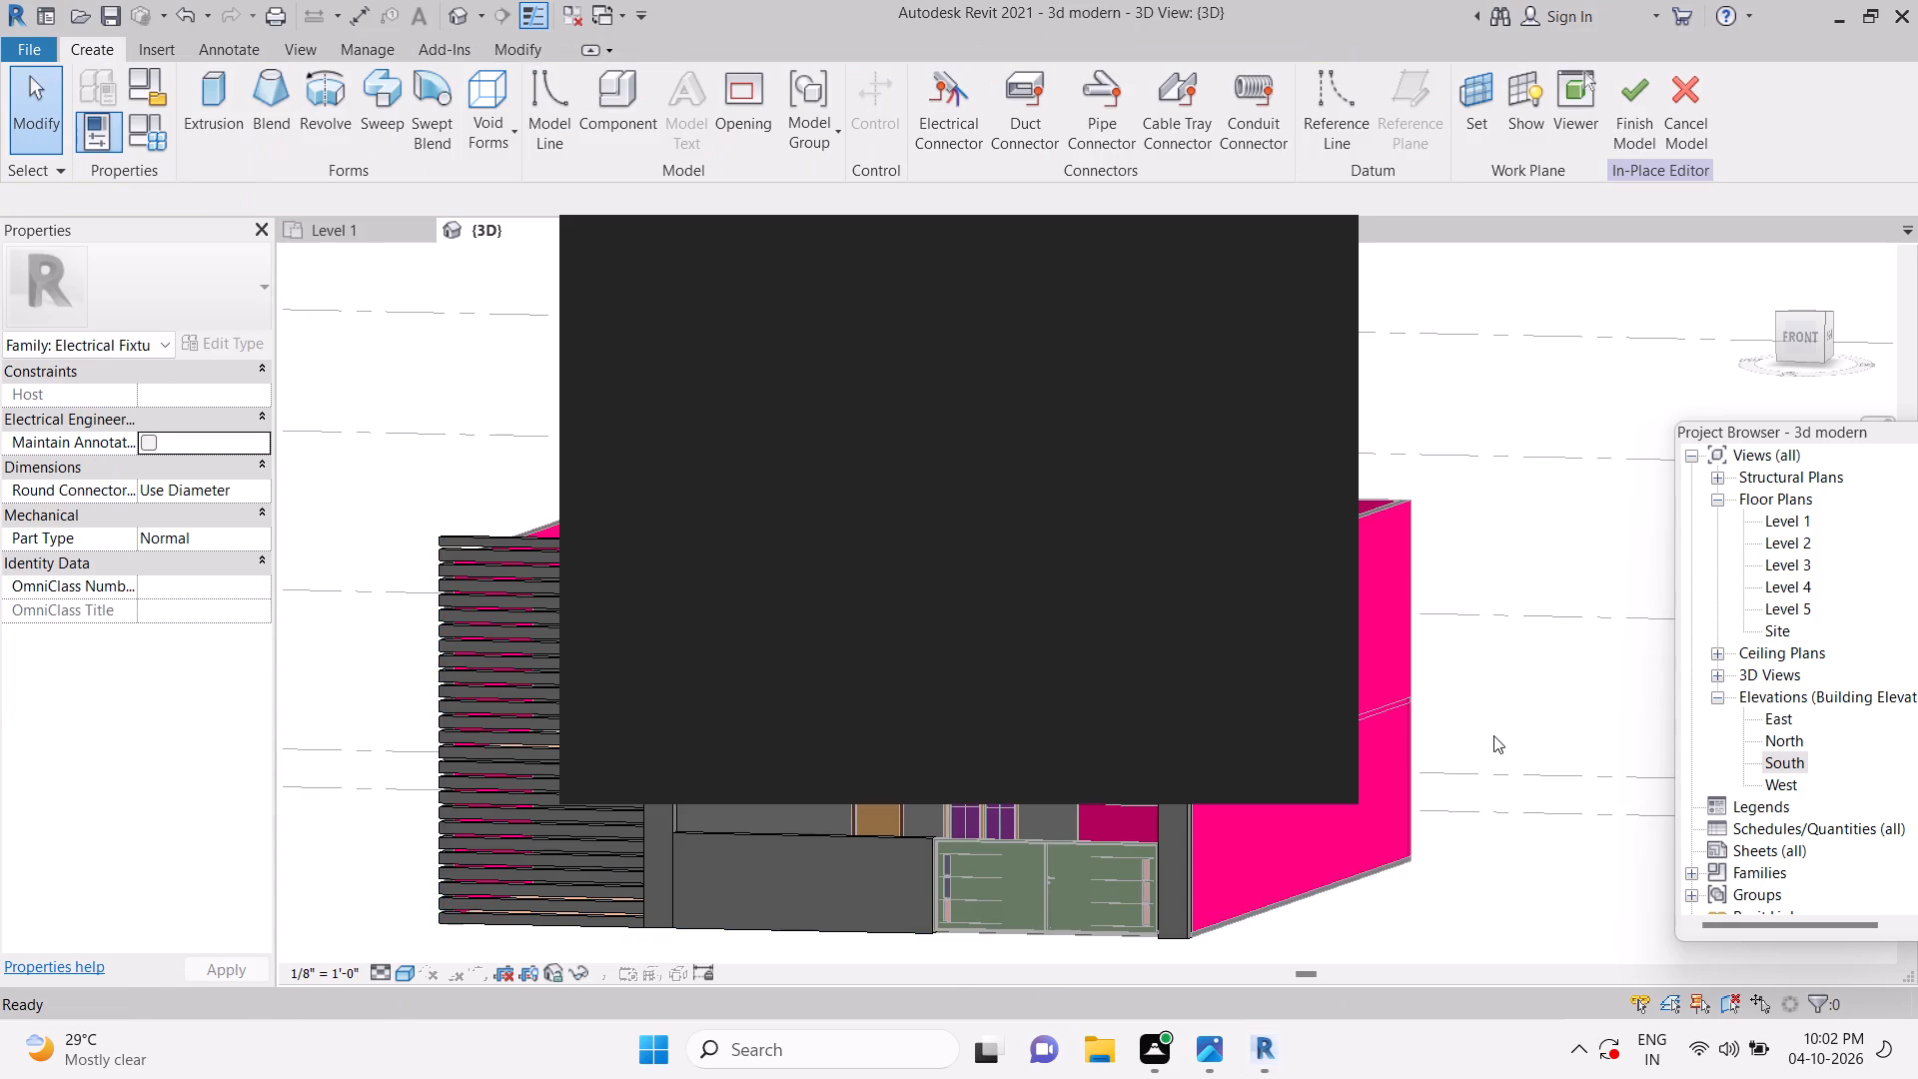
# Check the reference image again, and paint the facade frame's front face with the navi blue material.
pyautogui.click(1220, 1065)
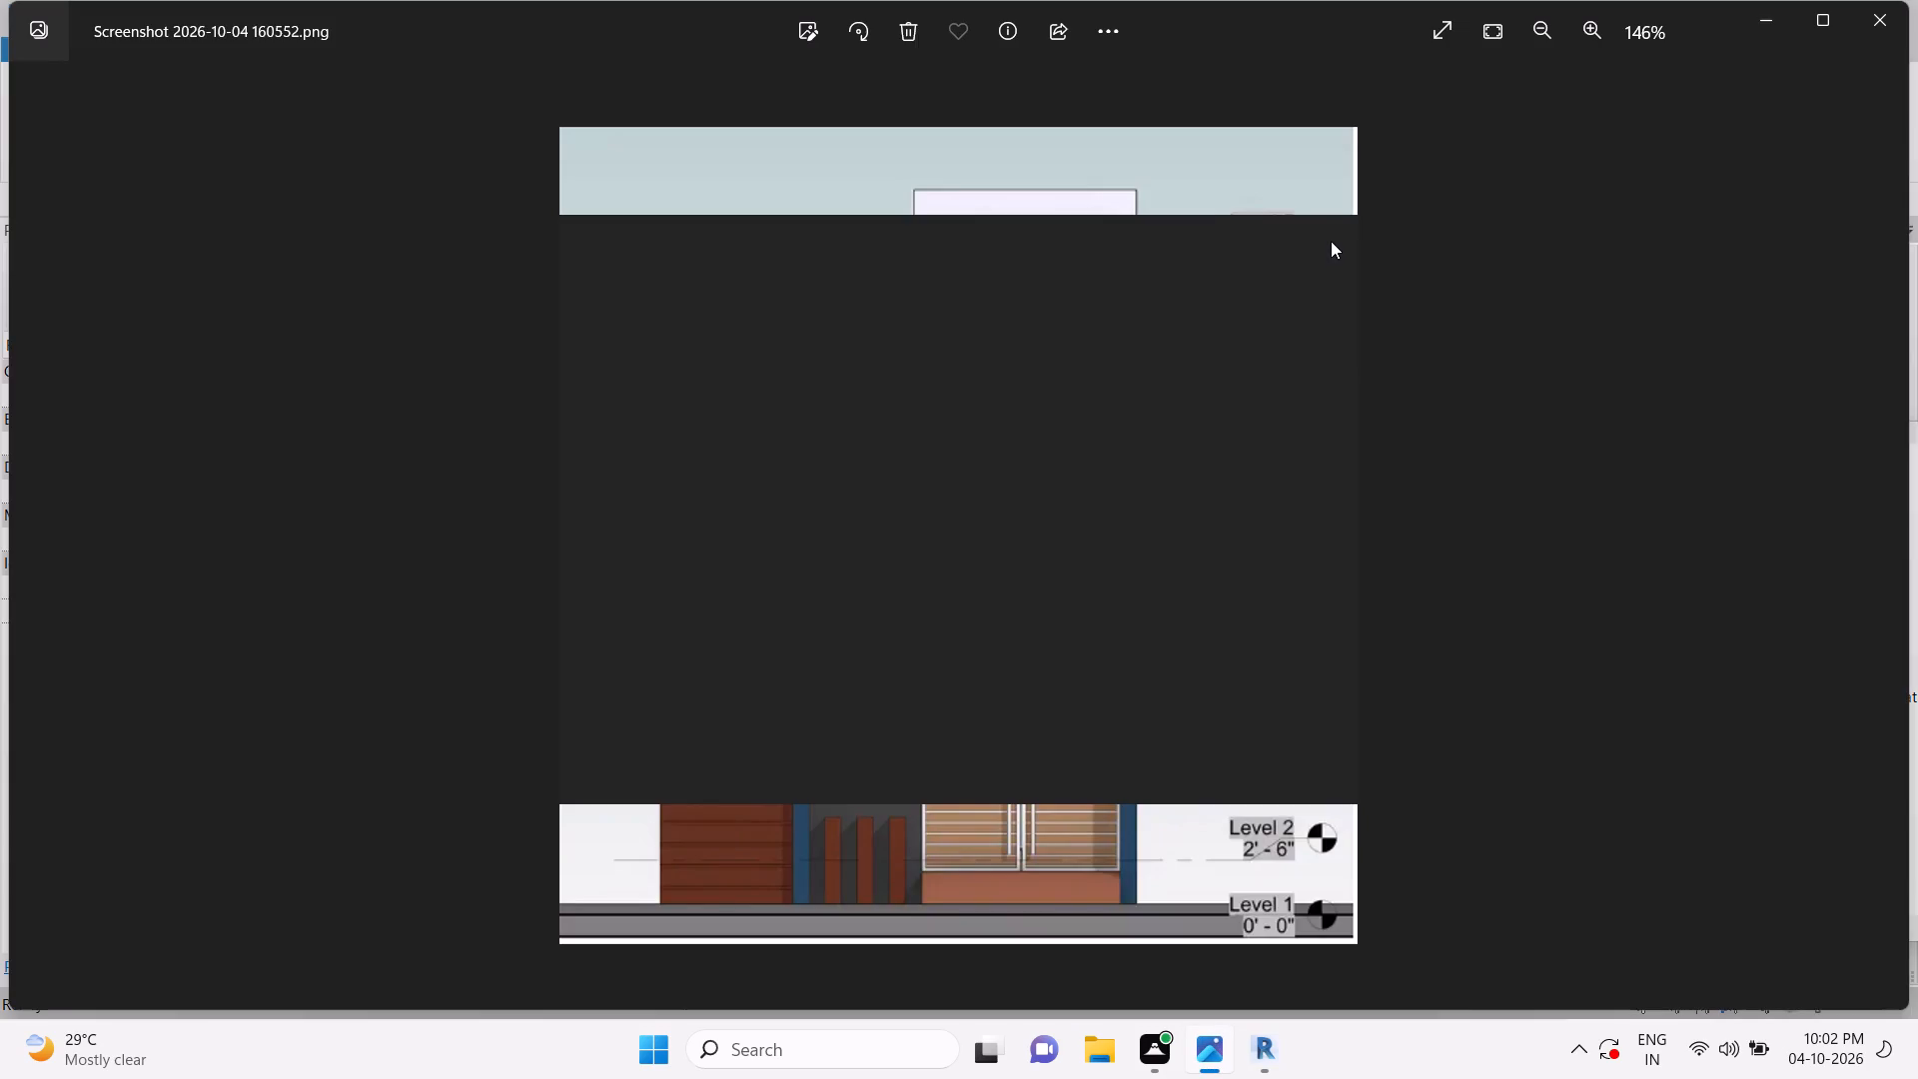
pyautogui.click(1252, 1047)
pyautogui.press('Escape')
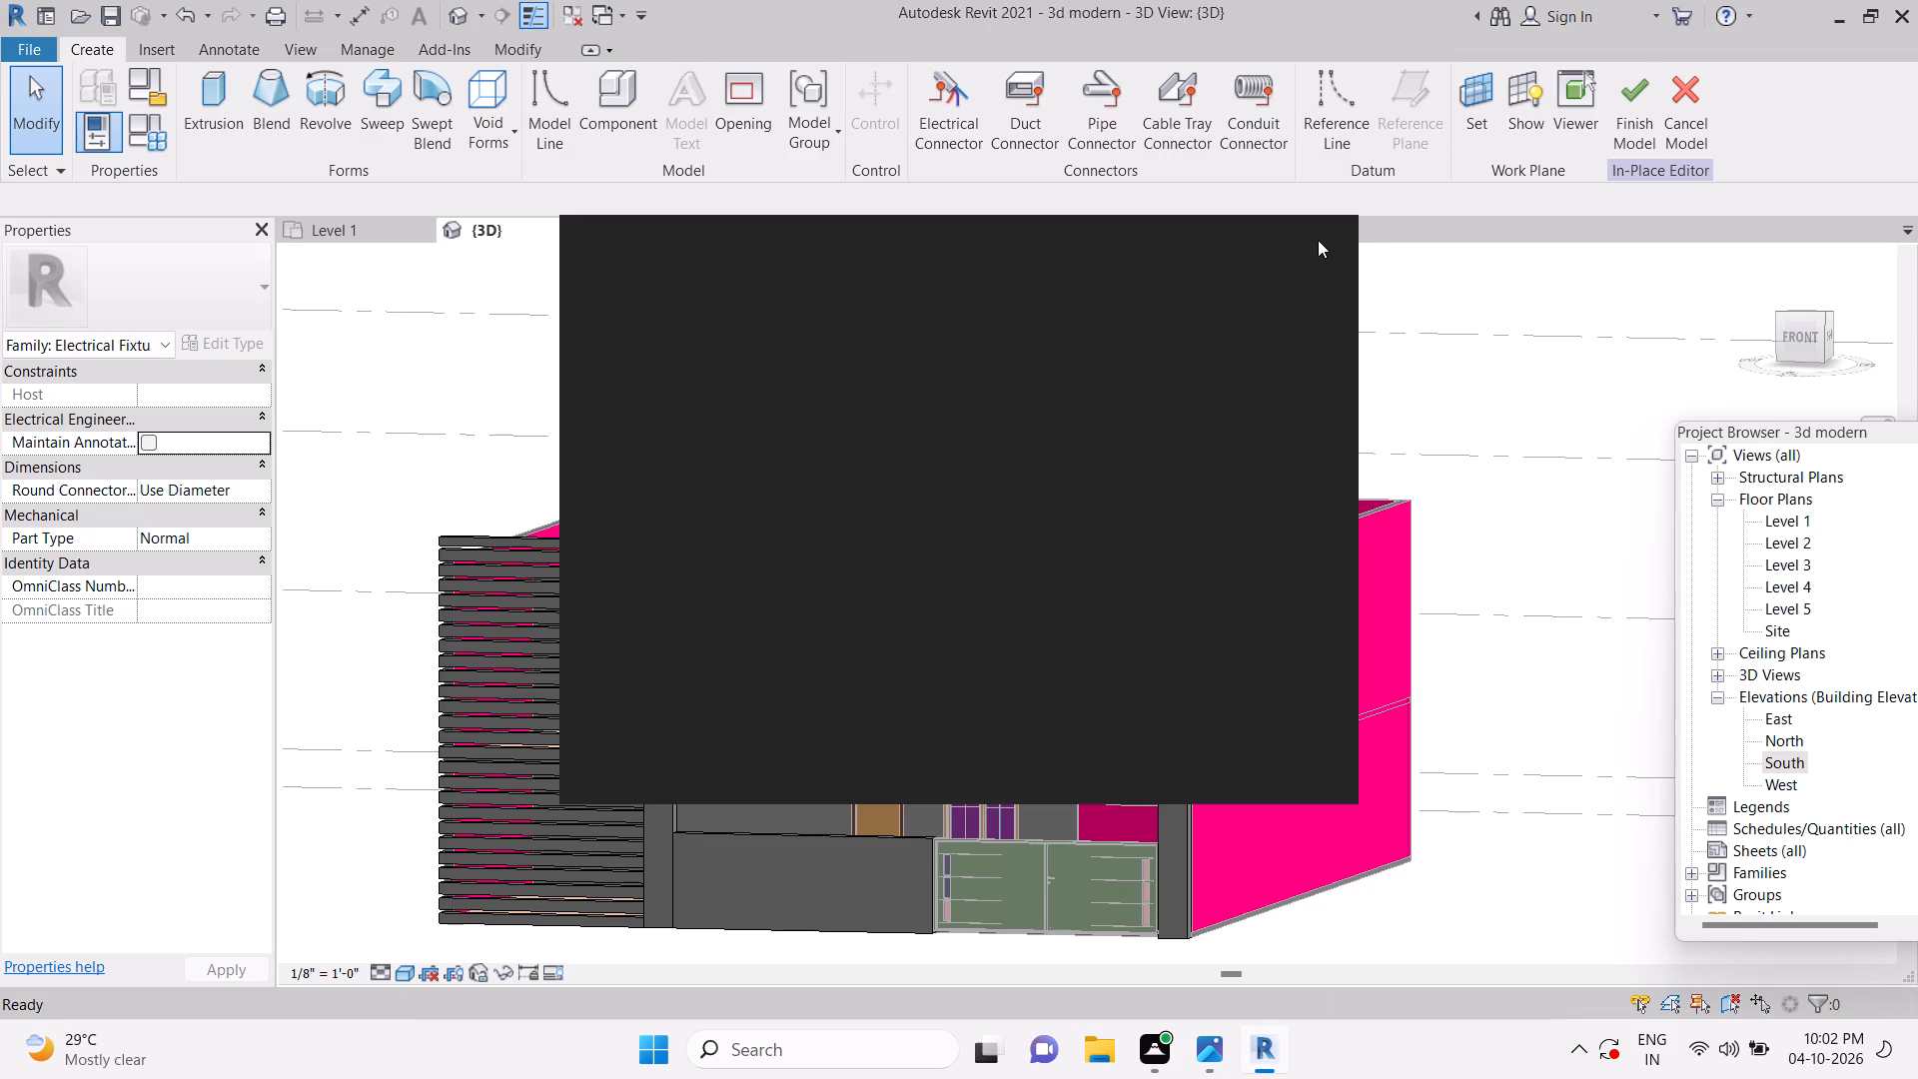
pyautogui.moveTo(1494, 620); pyautogui.dragTo(1632, 541, button='middle')
pyautogui.scroll(-3, 1551, 542)
pyautogui.moveTo(1449, 627); pyautogui.dragTo(1498, 568, button='middle')
pyautogui.press('Escape')
pyautogui.press('p')
pyautogui.press('t')
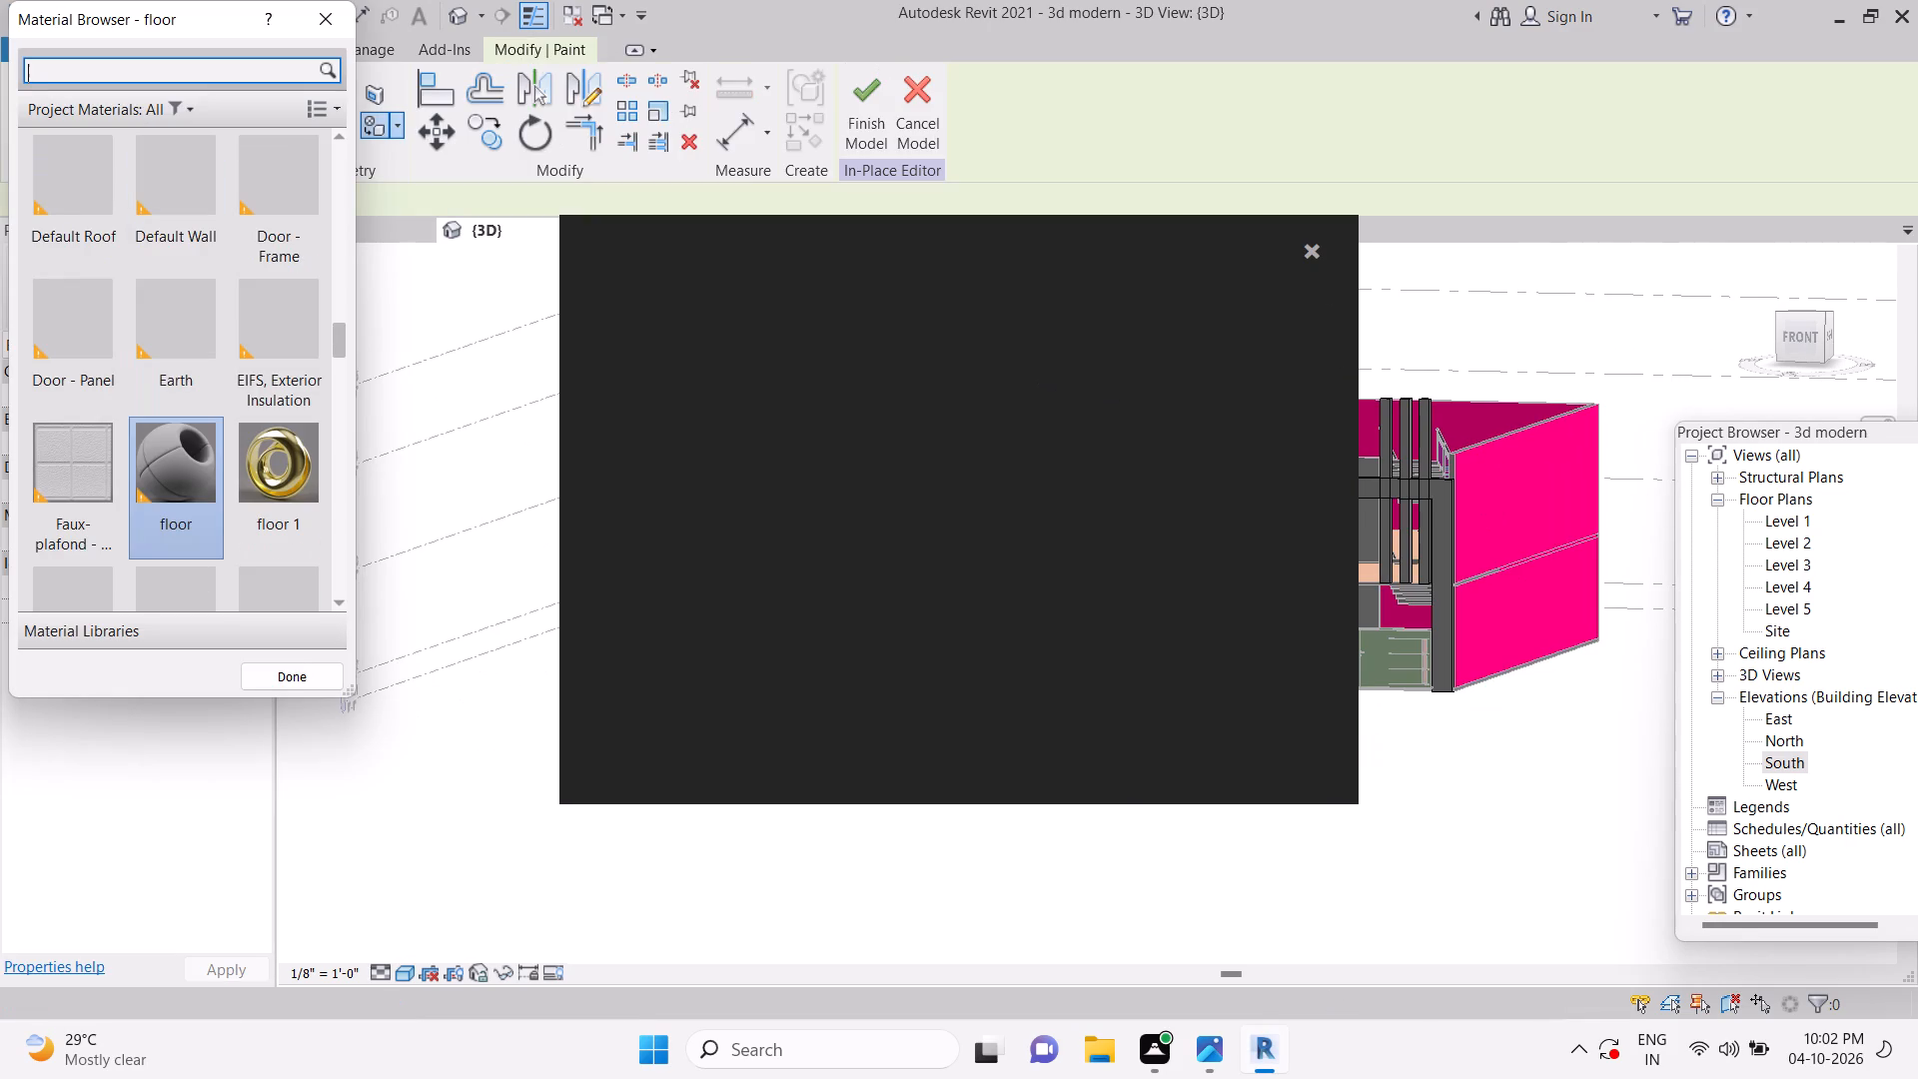
pyautogui.scroll(-8, 183, 357)
pyautogui.scroll(-6, 188, 510)
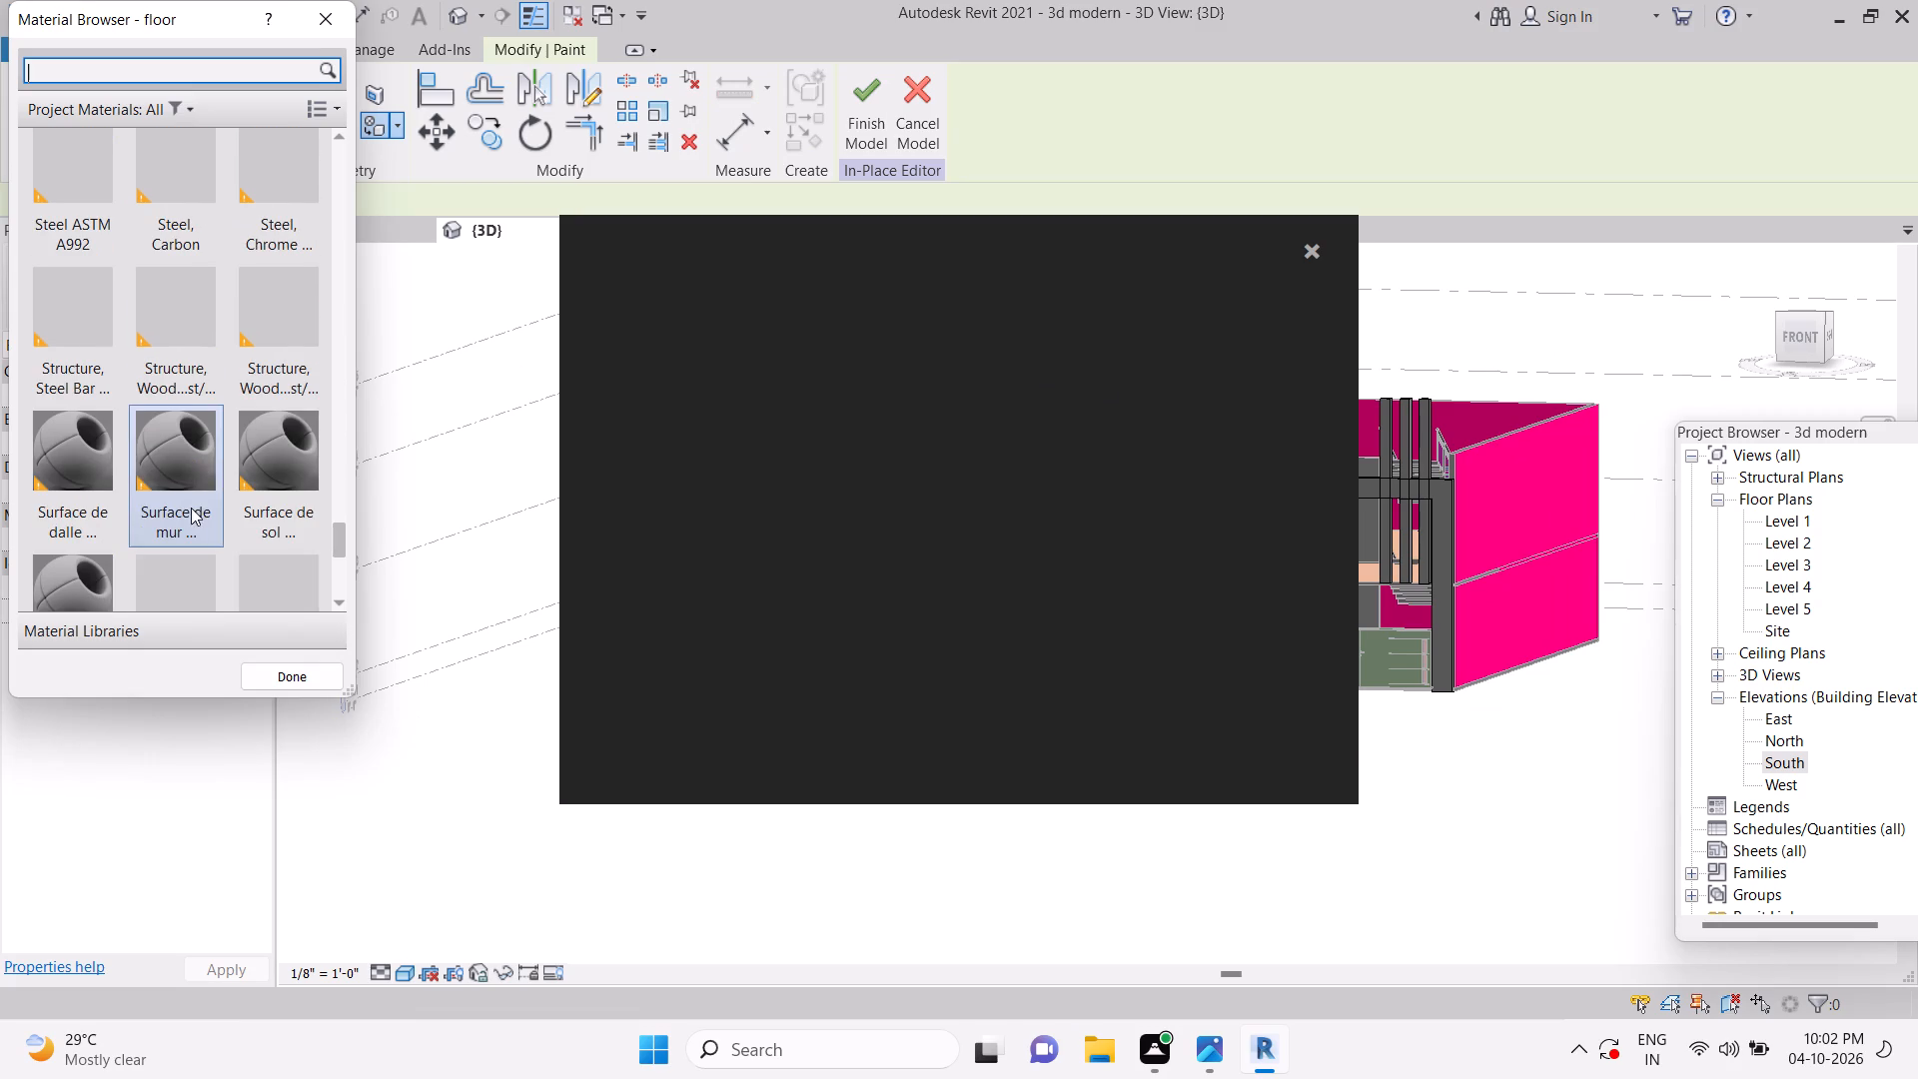
pyautogui.scroll(-4, 233, 505)
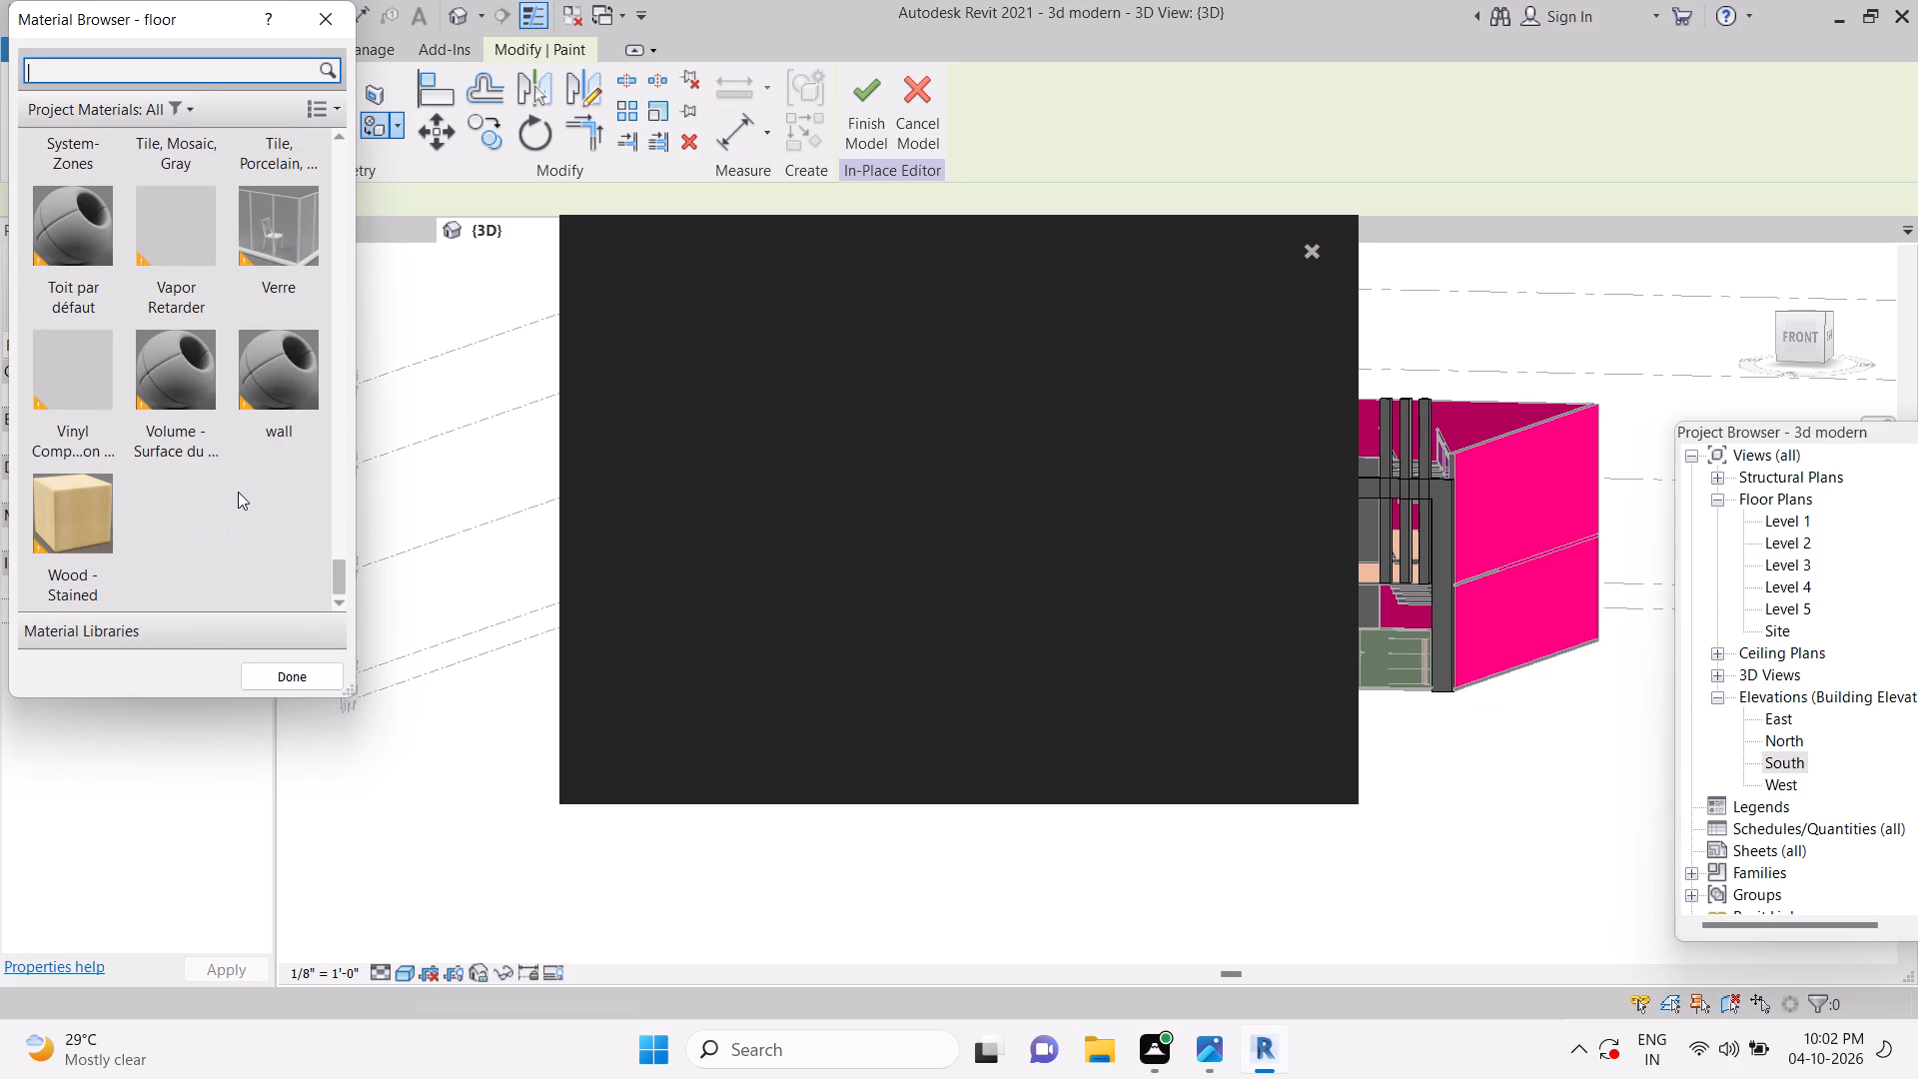
pyautogui.scroll(2, 243, 489)
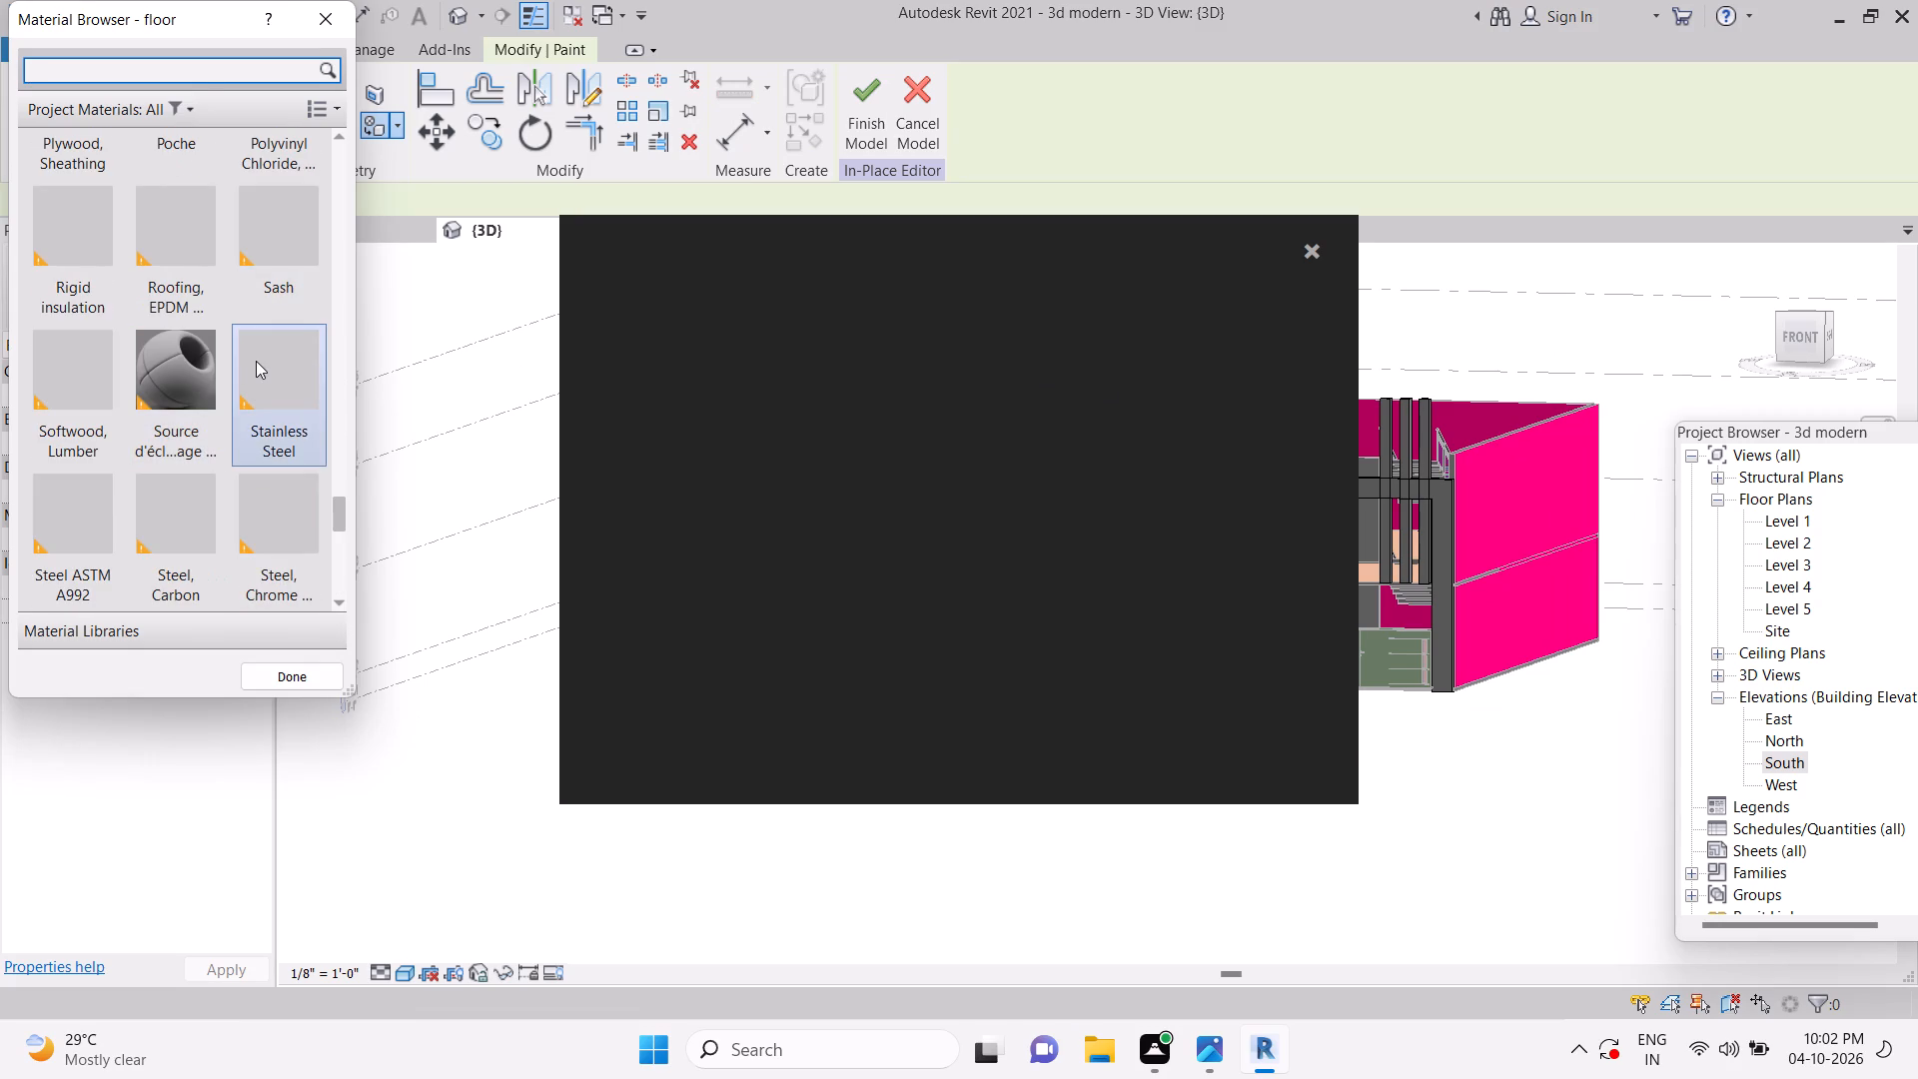
pyautogui.scroll(3, 256, 361)
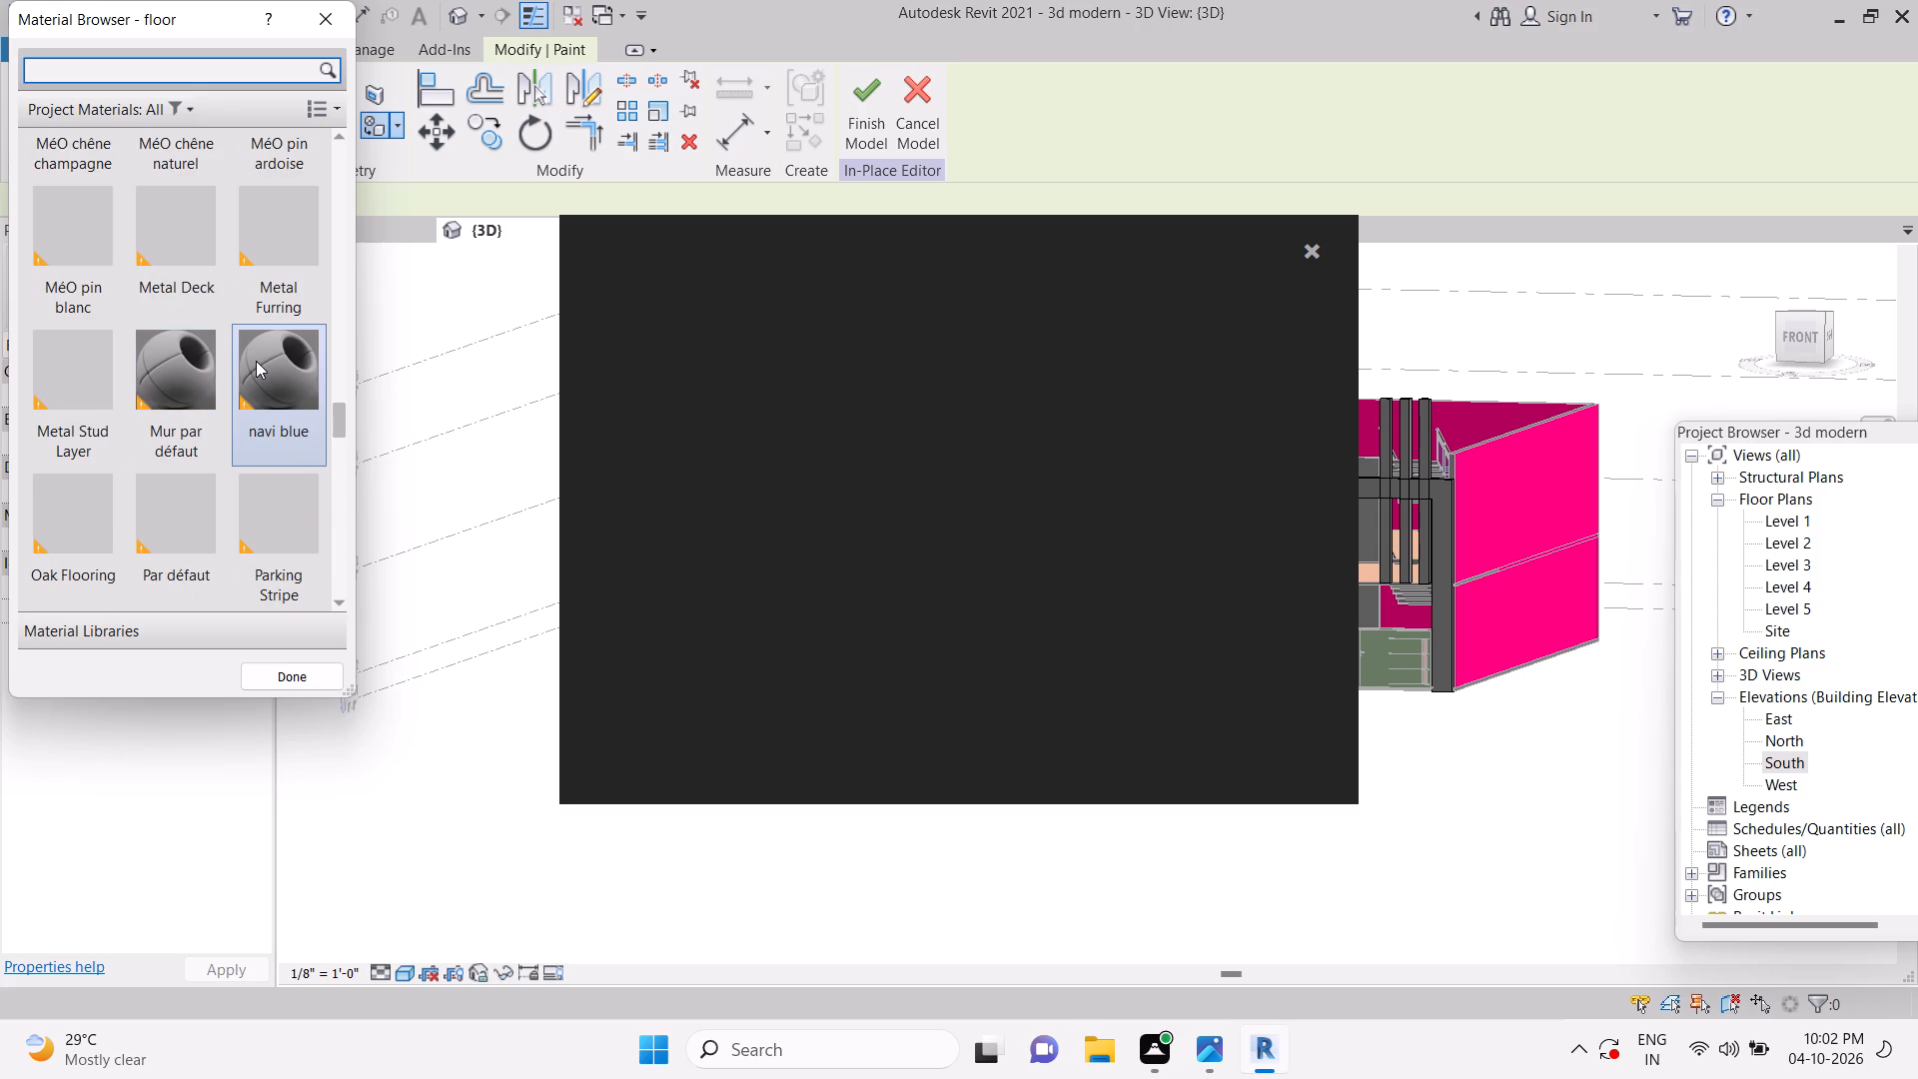
pyautogui.scroll(2, 256, 361)
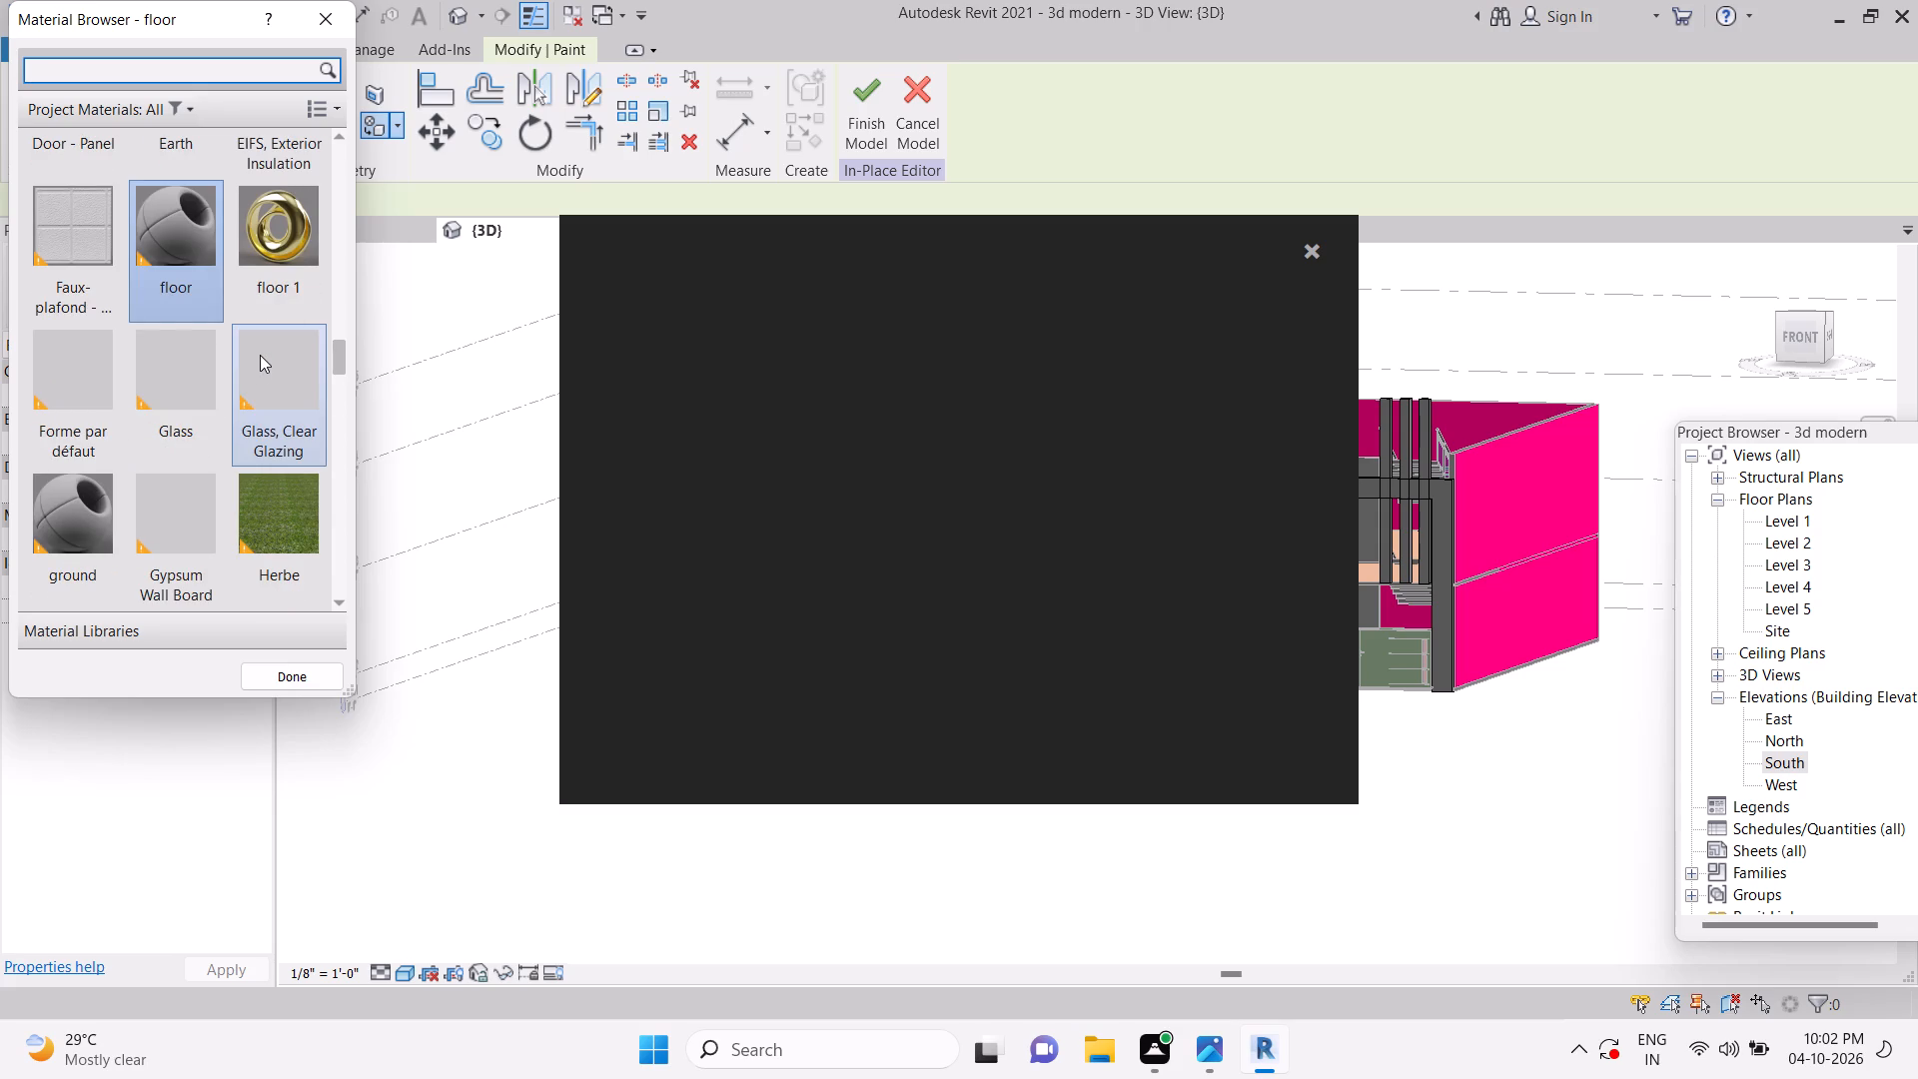
pyautogui.scroll(-1, 266, 351)
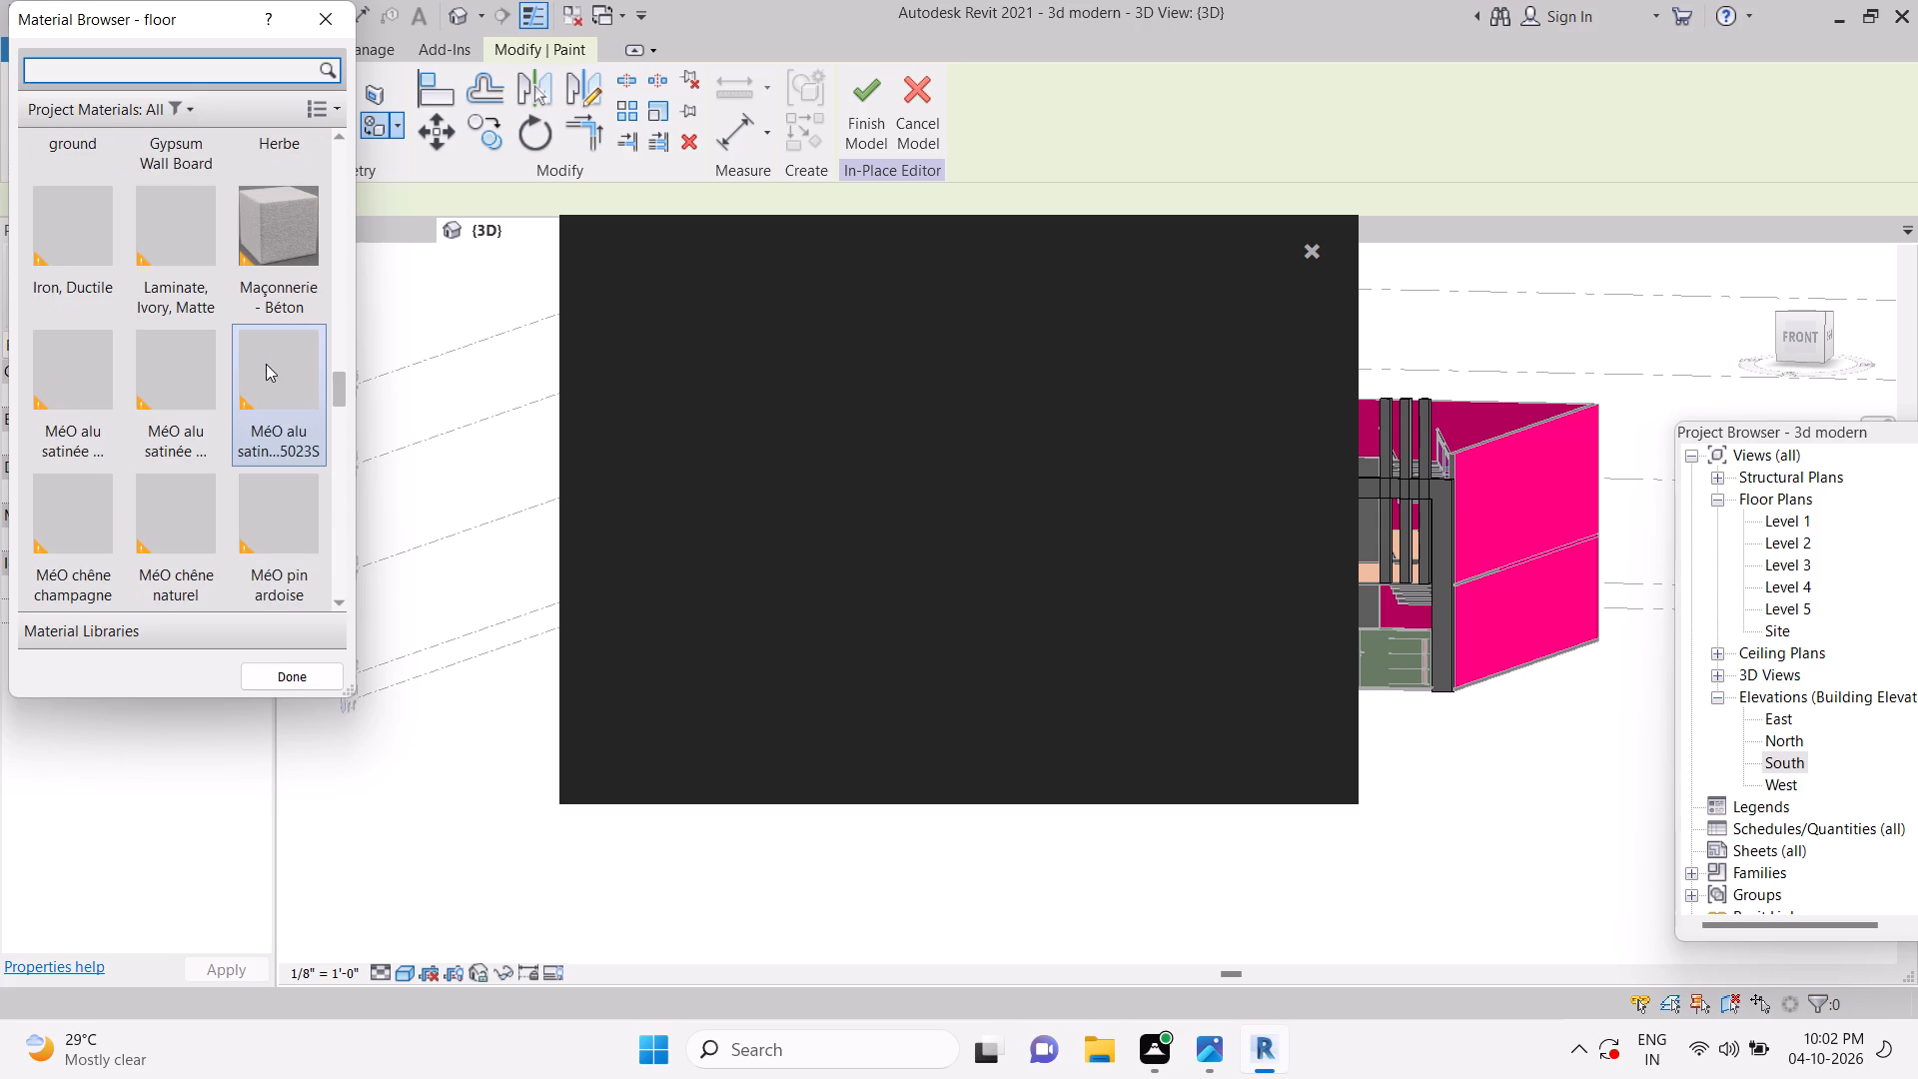
pyautogui.scroll(-1, 266, 364)
pyautogui.click(257, 397)
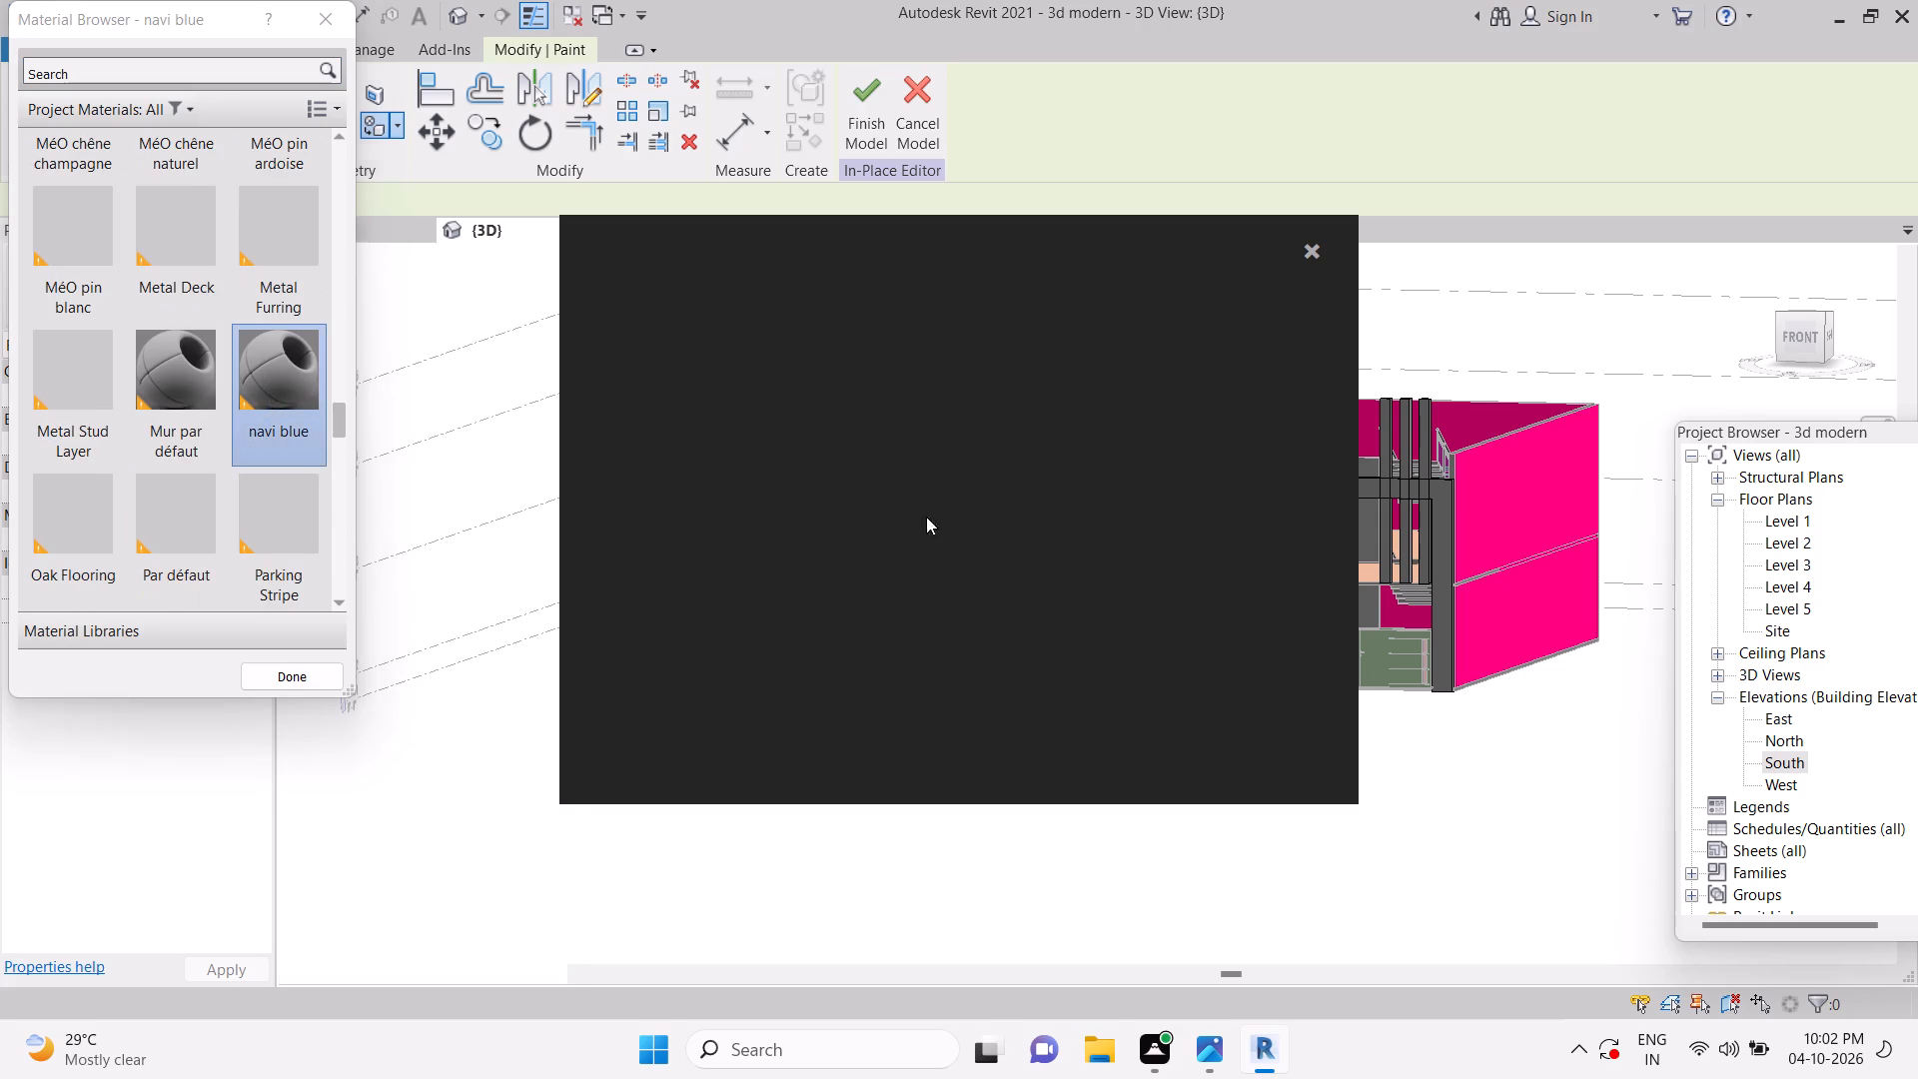
pyautogui.scroll(5, 1471, 554)
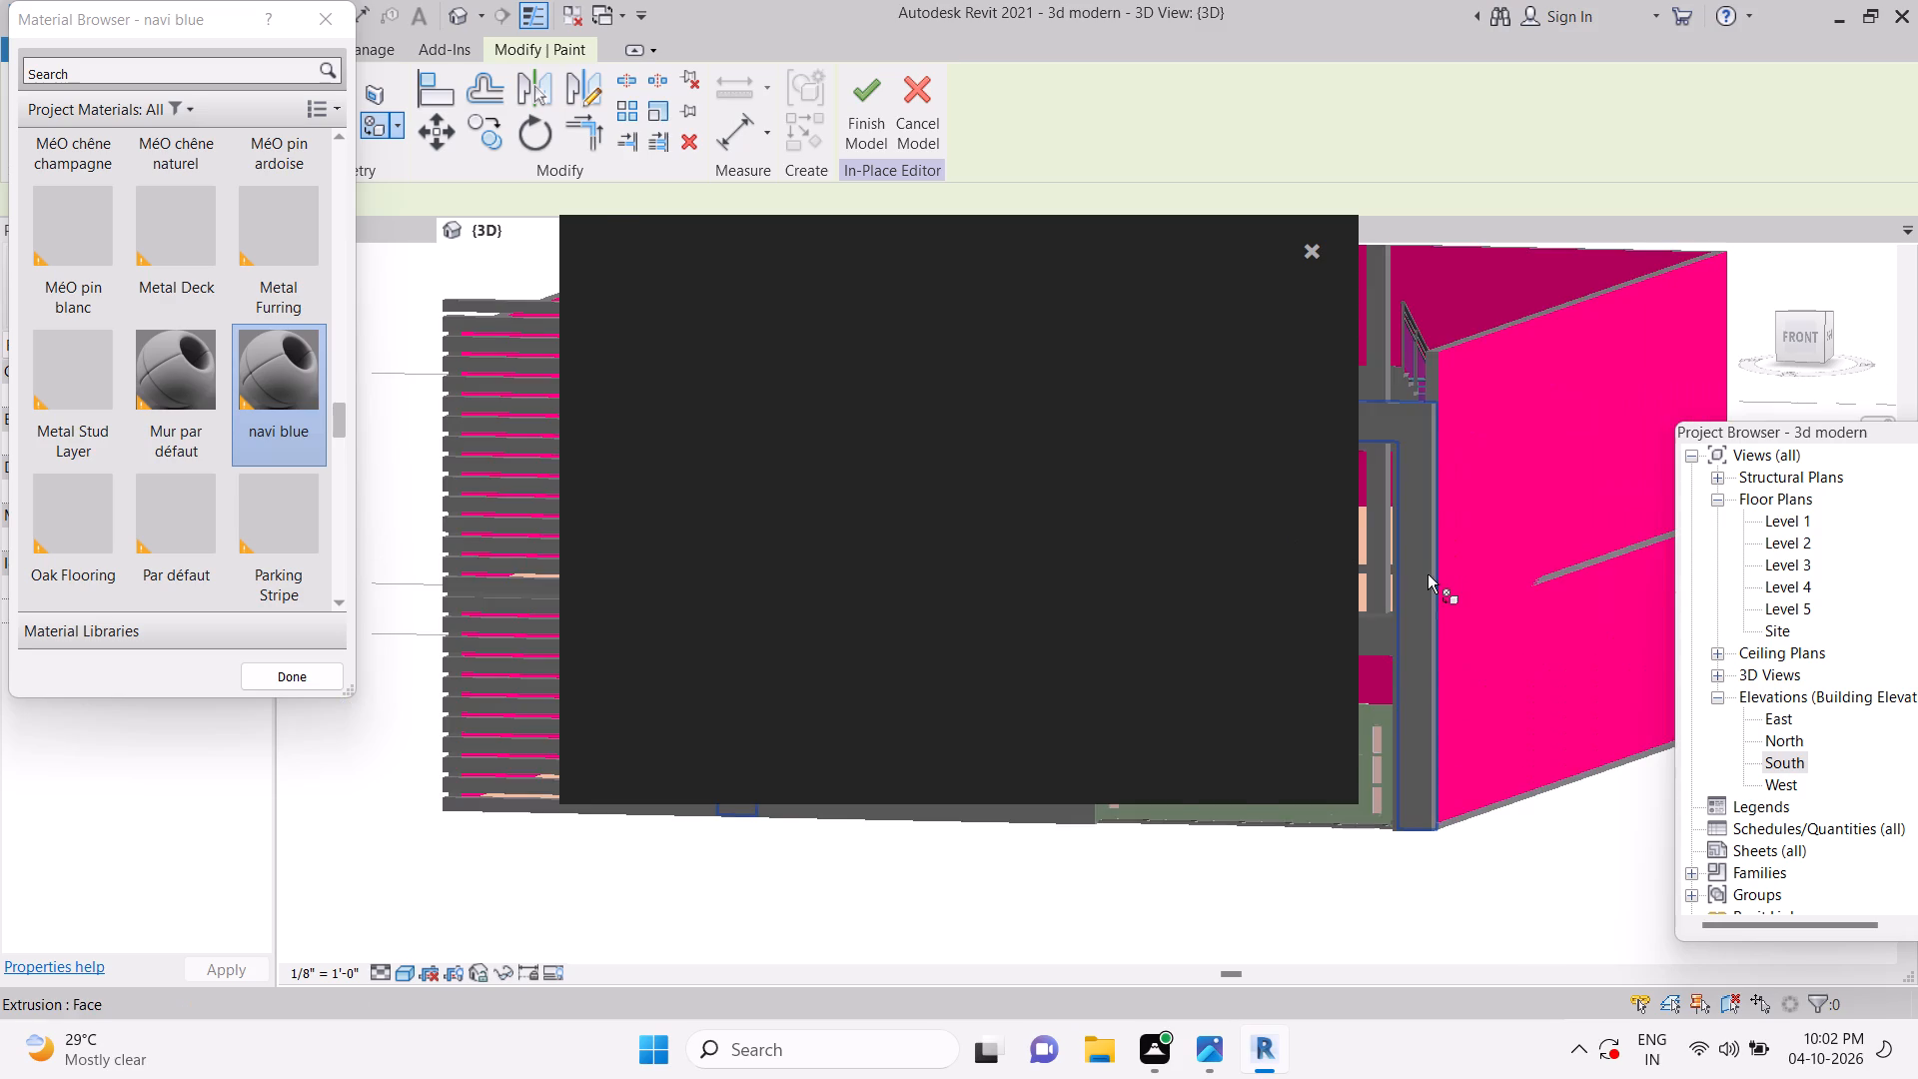
pyautogui.click(1419, 573)
pyautogui.scroll(-4, 1419, 573)
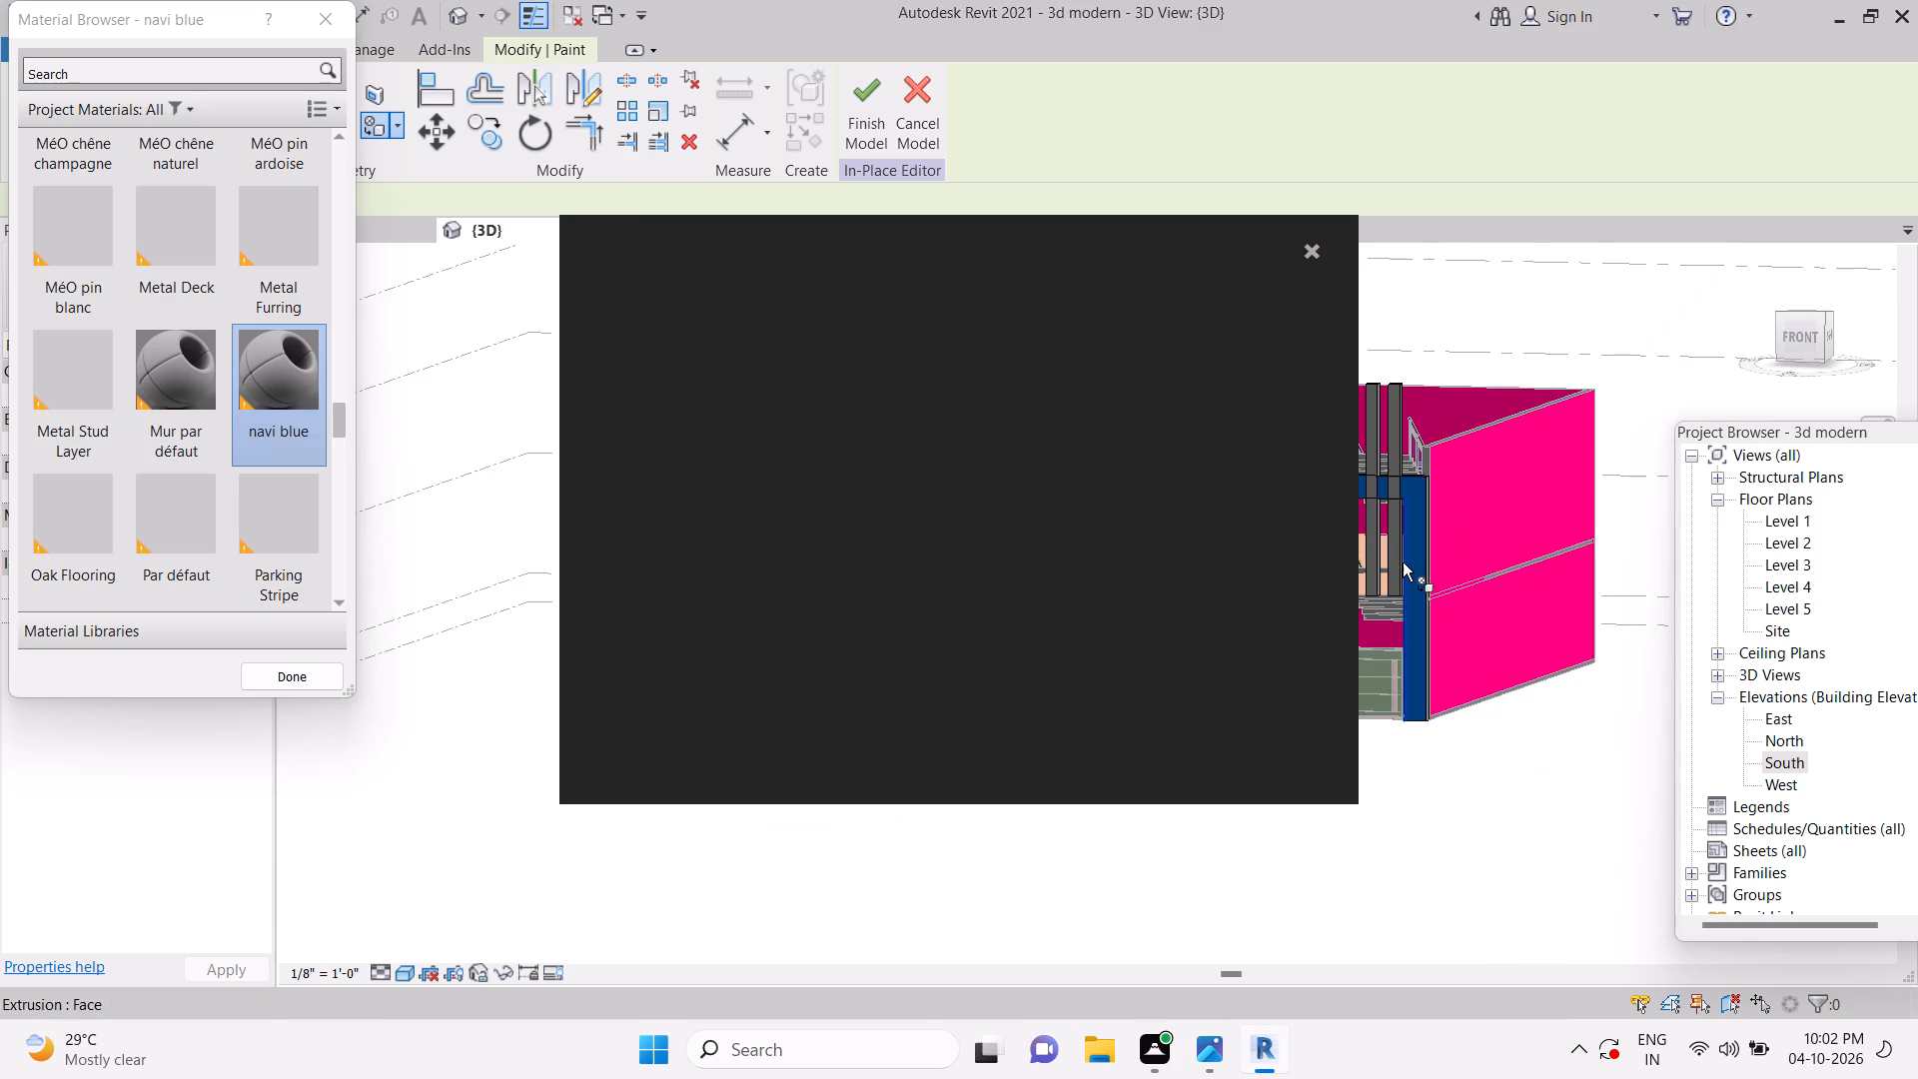
# Paint the facade frame's top face, its outer side beside the pink wall and its inner left-hand face with navi blue.
pyautogui.moveTo(1402, 564); pyautogui.dragTo(1511, 557, button='middle')
pyautogui.click(1318, 258)
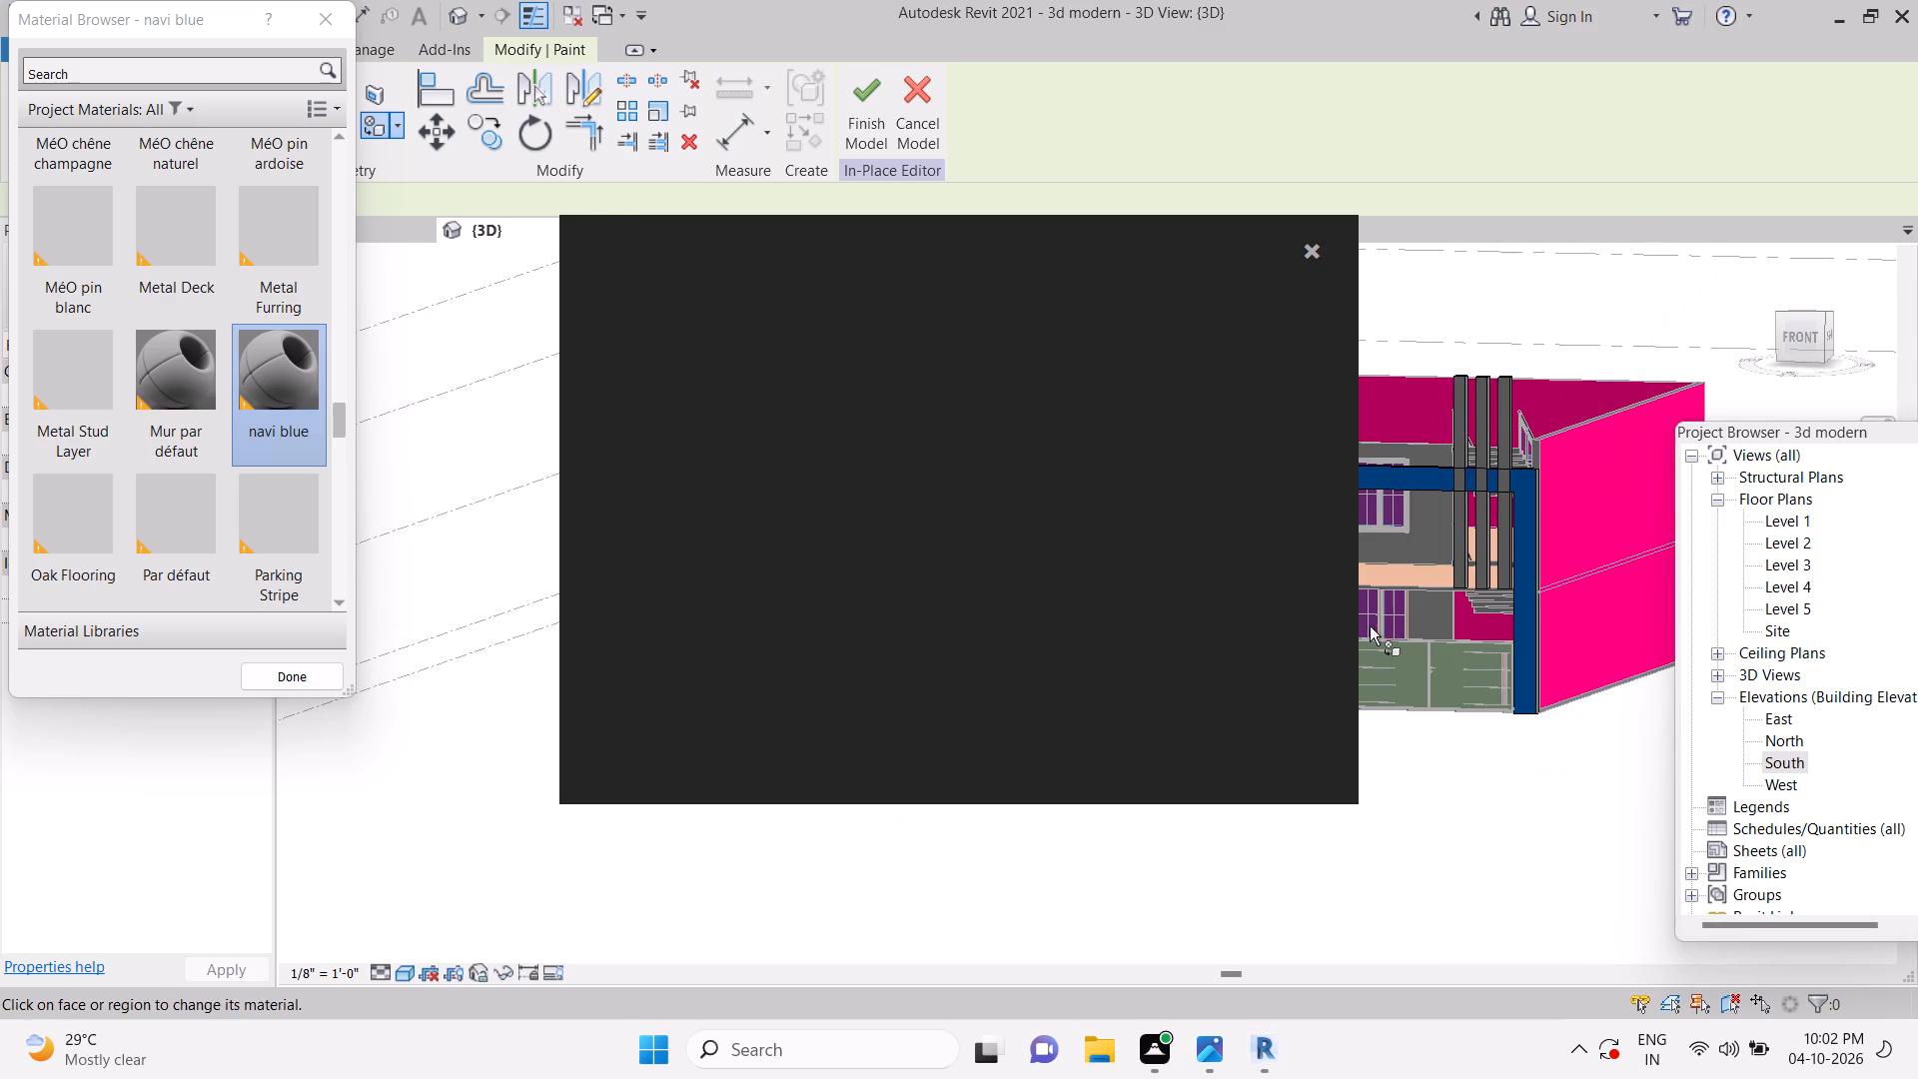
pyautogui.moveTo(1387, 640); pyautogui.dragTo(1052, 665, button='middle')
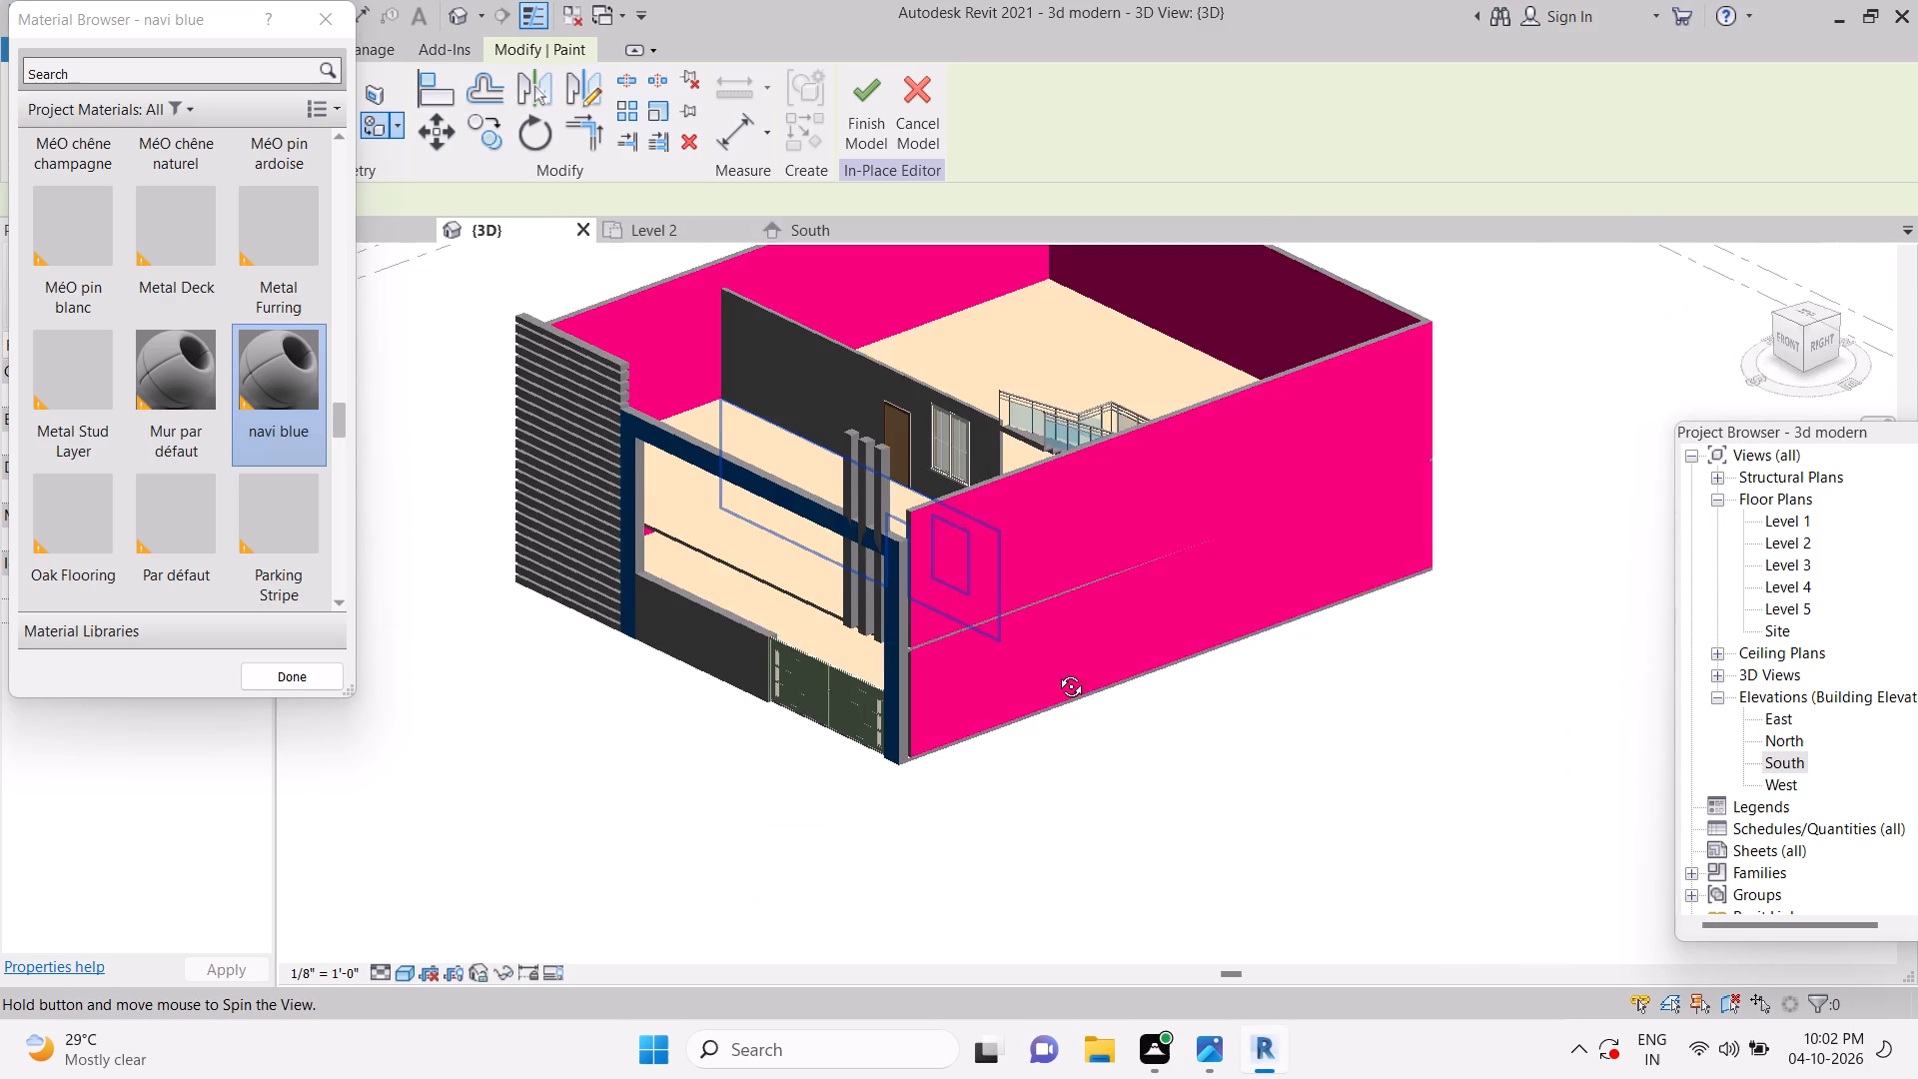
pyautogui.scroll(15, 869, 548)
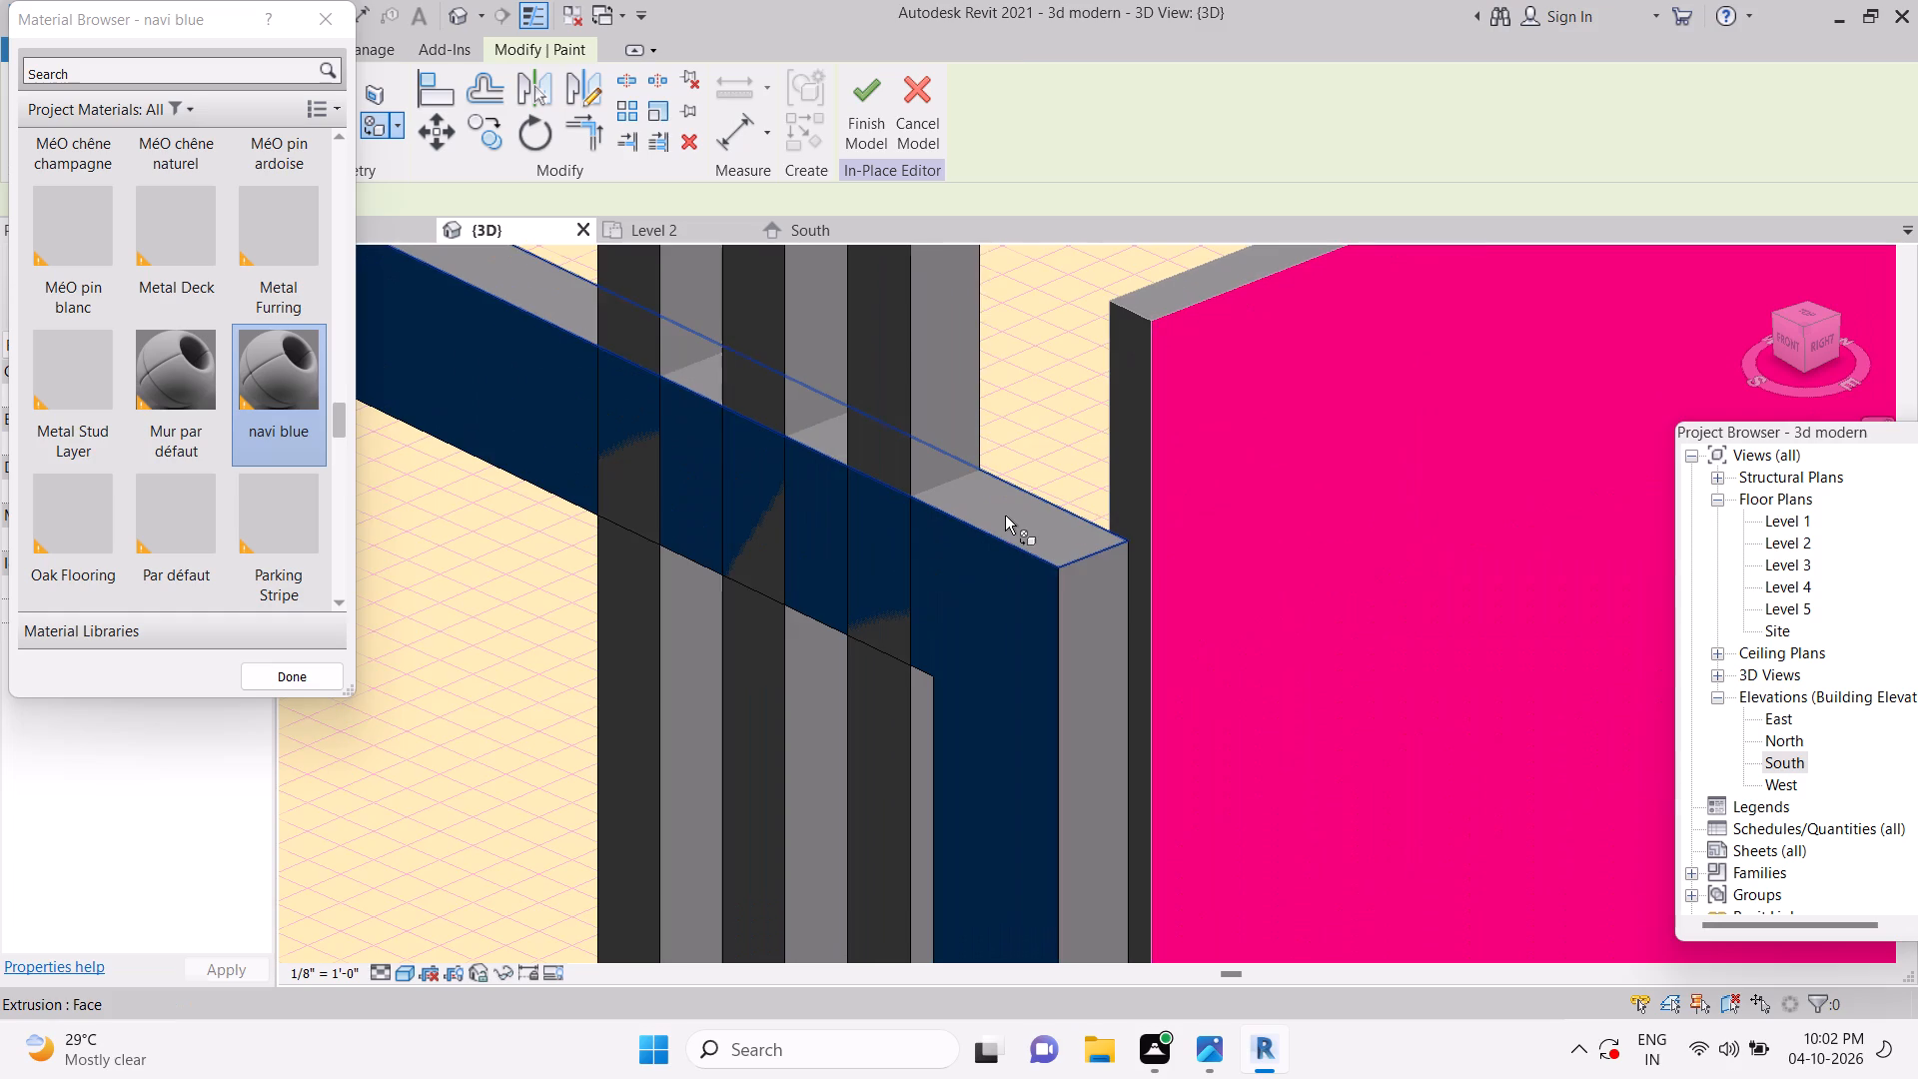
pyautogui.click(1006, 515)
pyautogui.click(1087, 658)
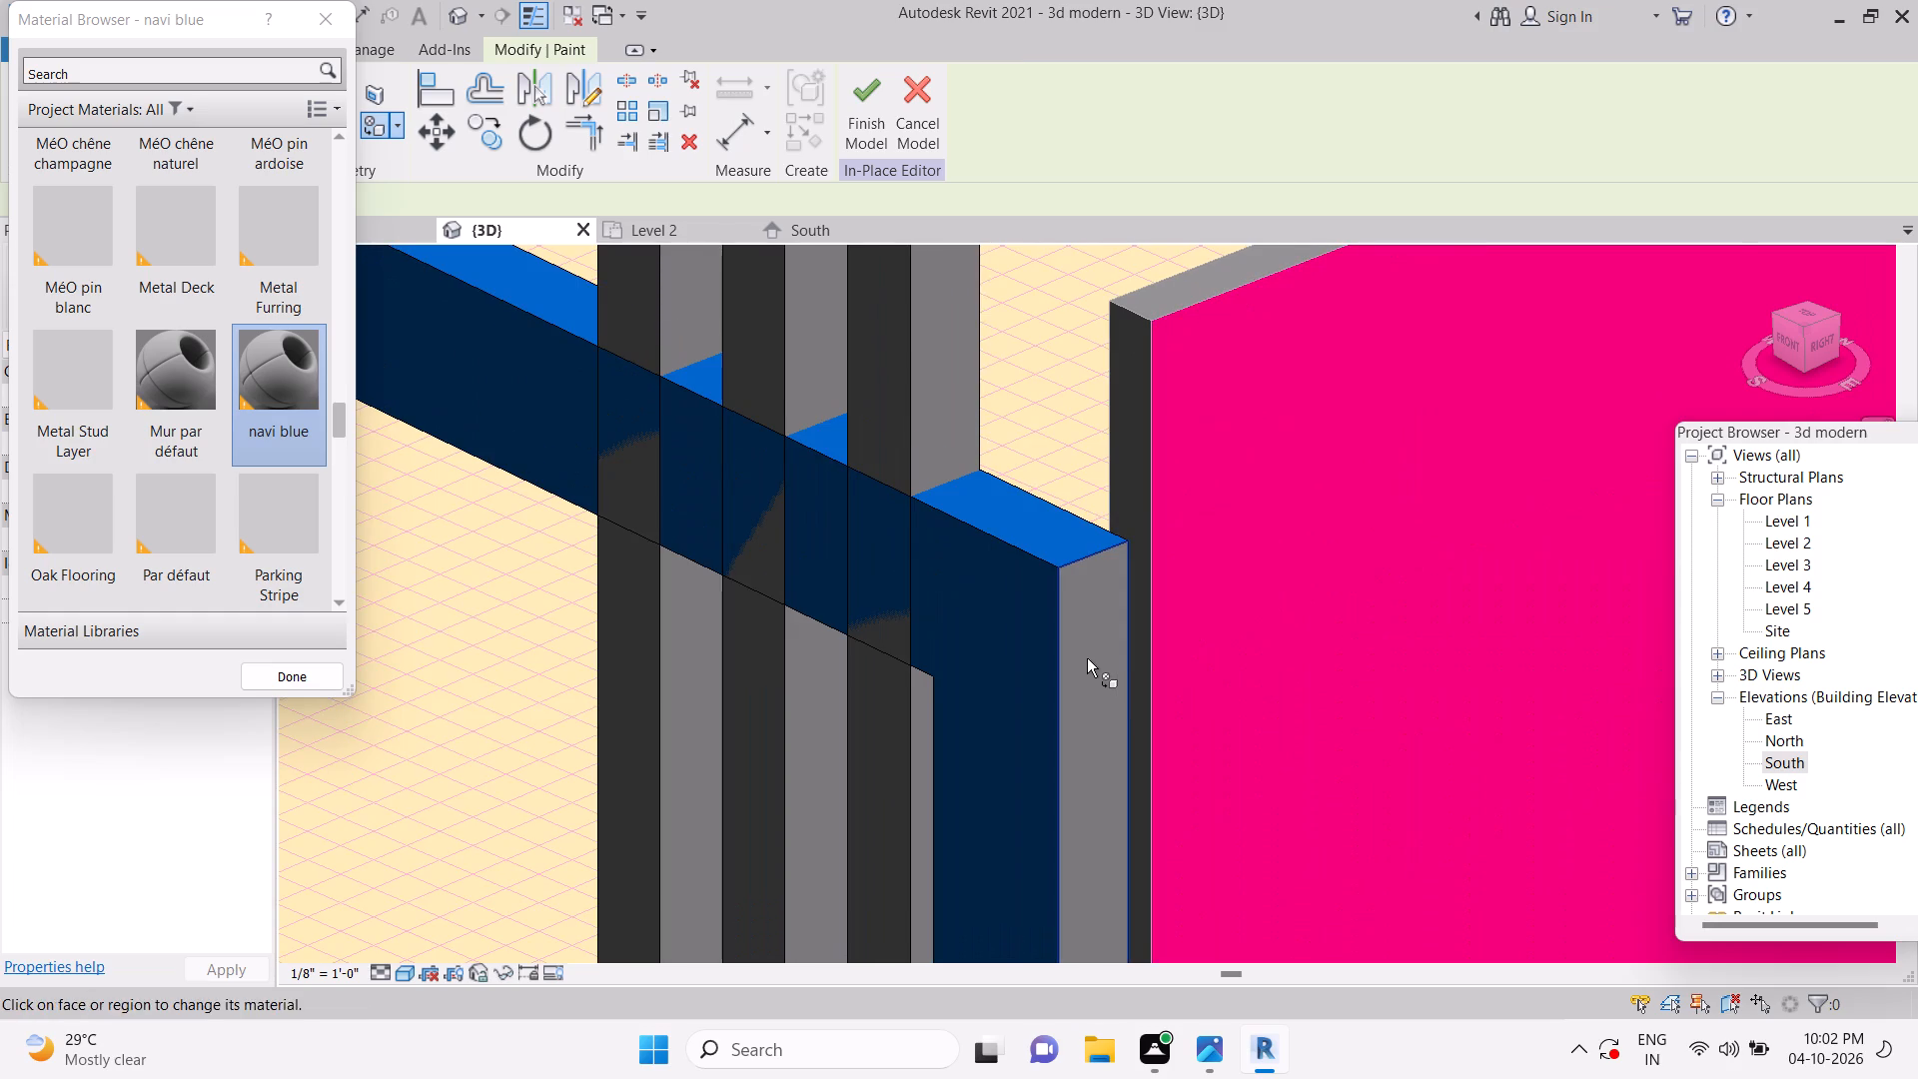
pyautogui.scroll(-10, 1087, 658)
pyautogui.scroll(-1, 924, 612)
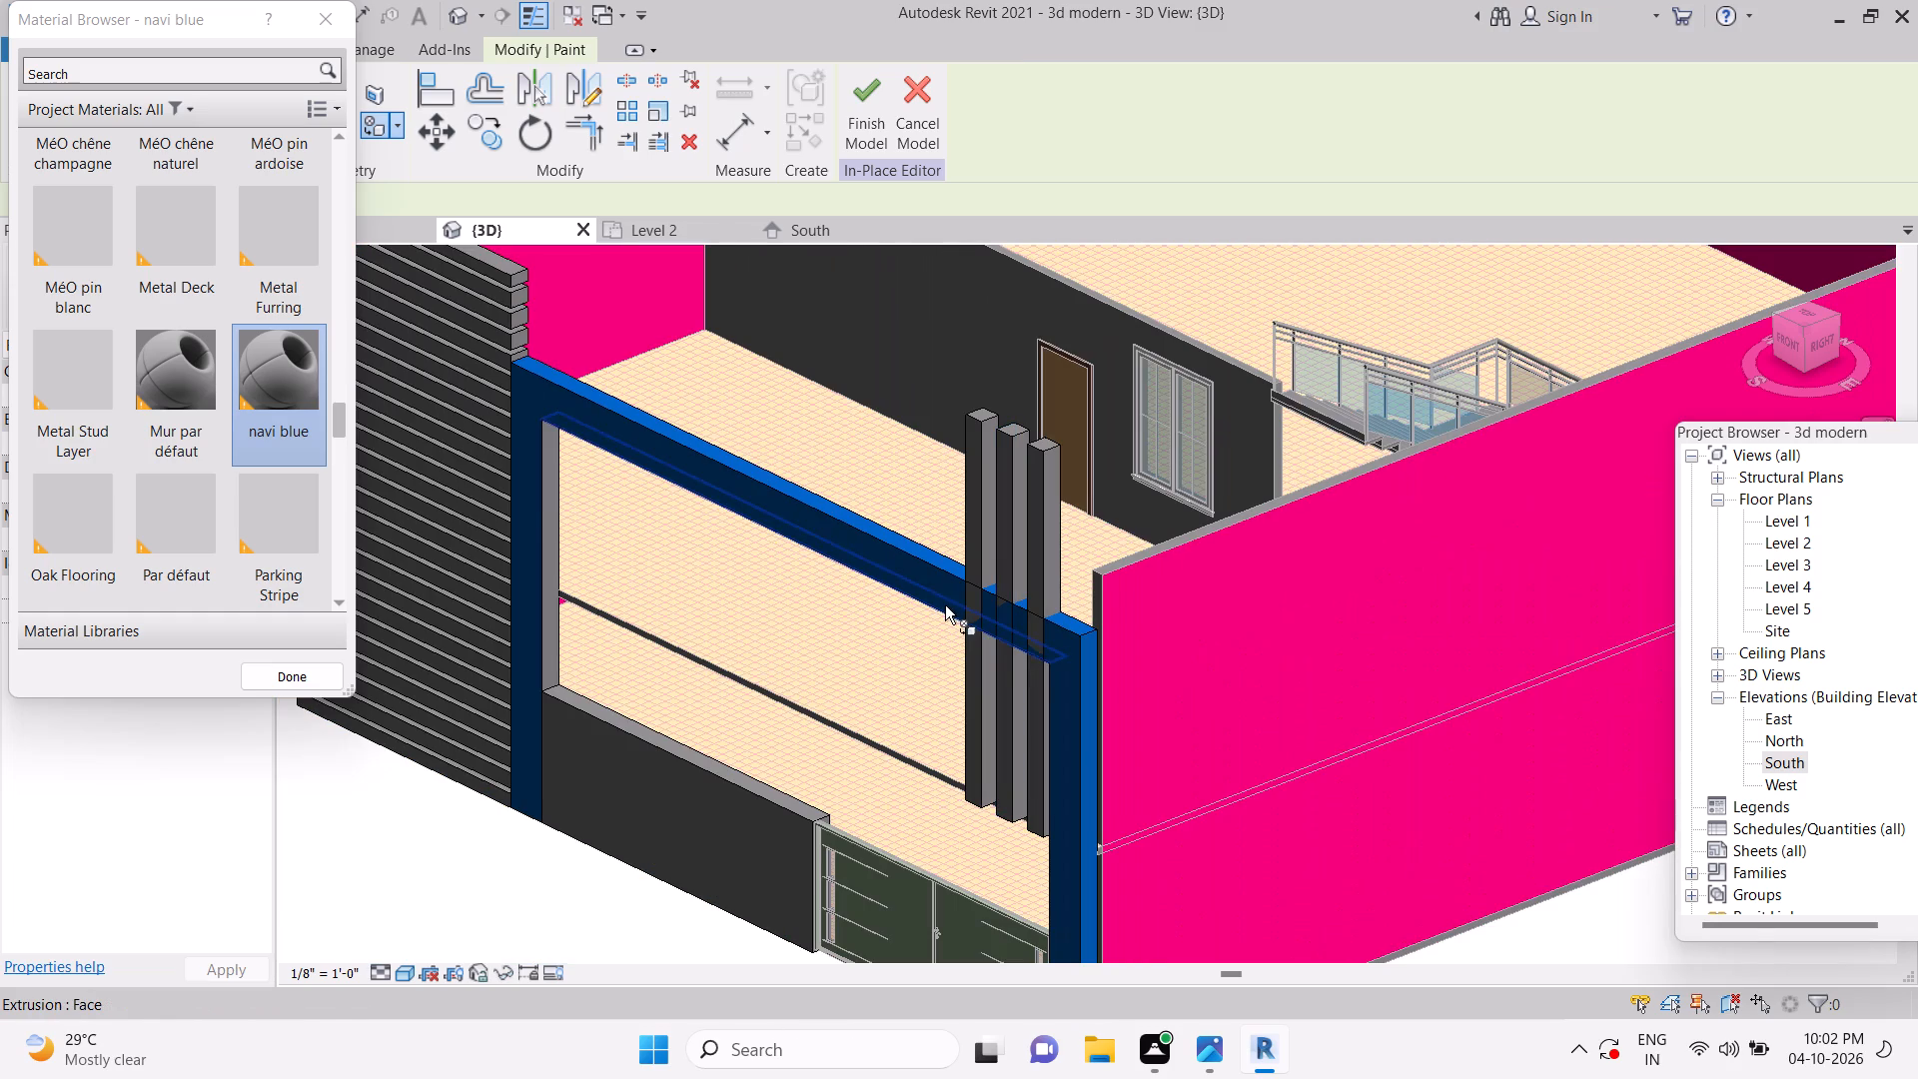
pyautogui.scroll(11, 603, 649)
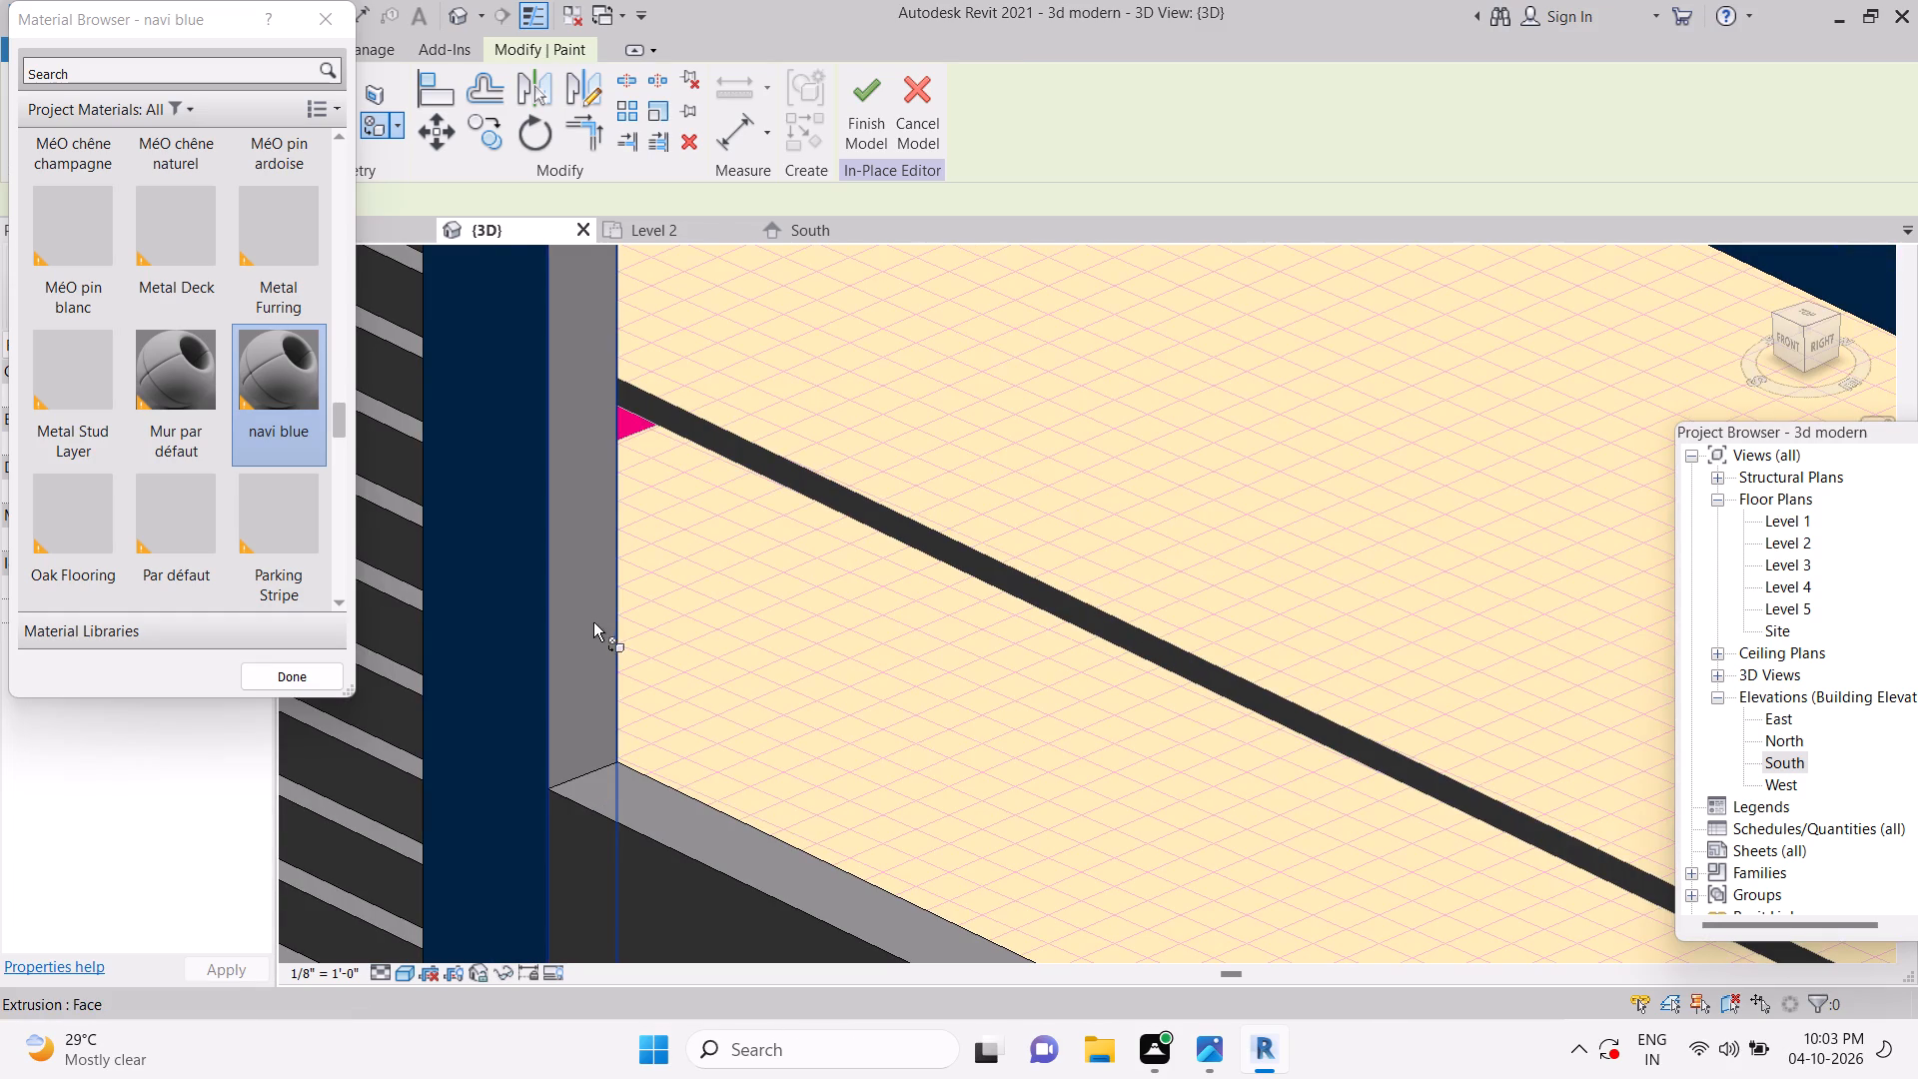
pyautogui.click(589, 619)
# Paint the frame's outer side face visible between the slats of the grey cladding with the navi blue material.
pyautogui.scroll(-17, 589, 618)
pyautogui.keyDown('shift'); pyautogui.moveTo(662, 638); pyautogui.dragTo(806, 639, button='middle'); pyautogui.keyUp('shift')
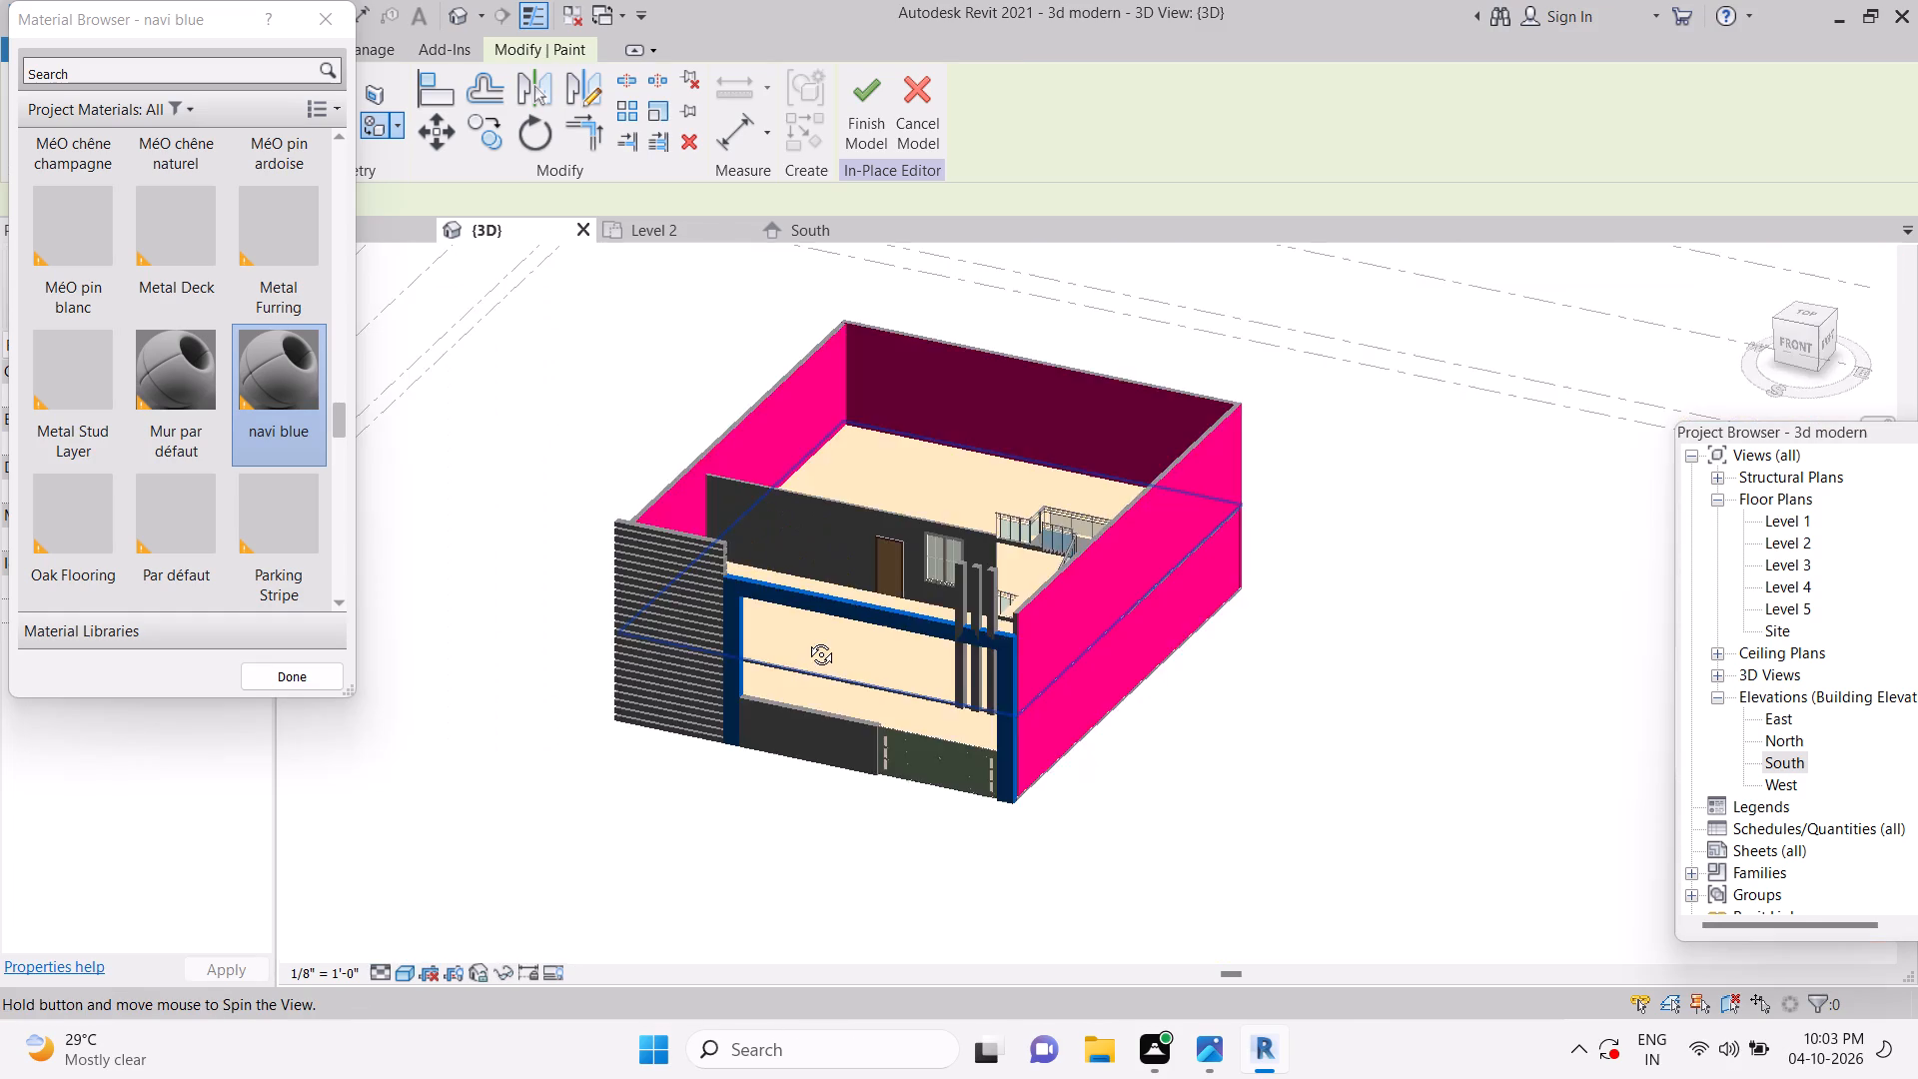
pyautogui.keyDown('shift'); pyautogui.moveTo(806, 639); pyautogui.dragTo(1058, 630, button='middle'); pyautogui.keyUp('shift')
pyautogui.scroll(13, 1368, 549)
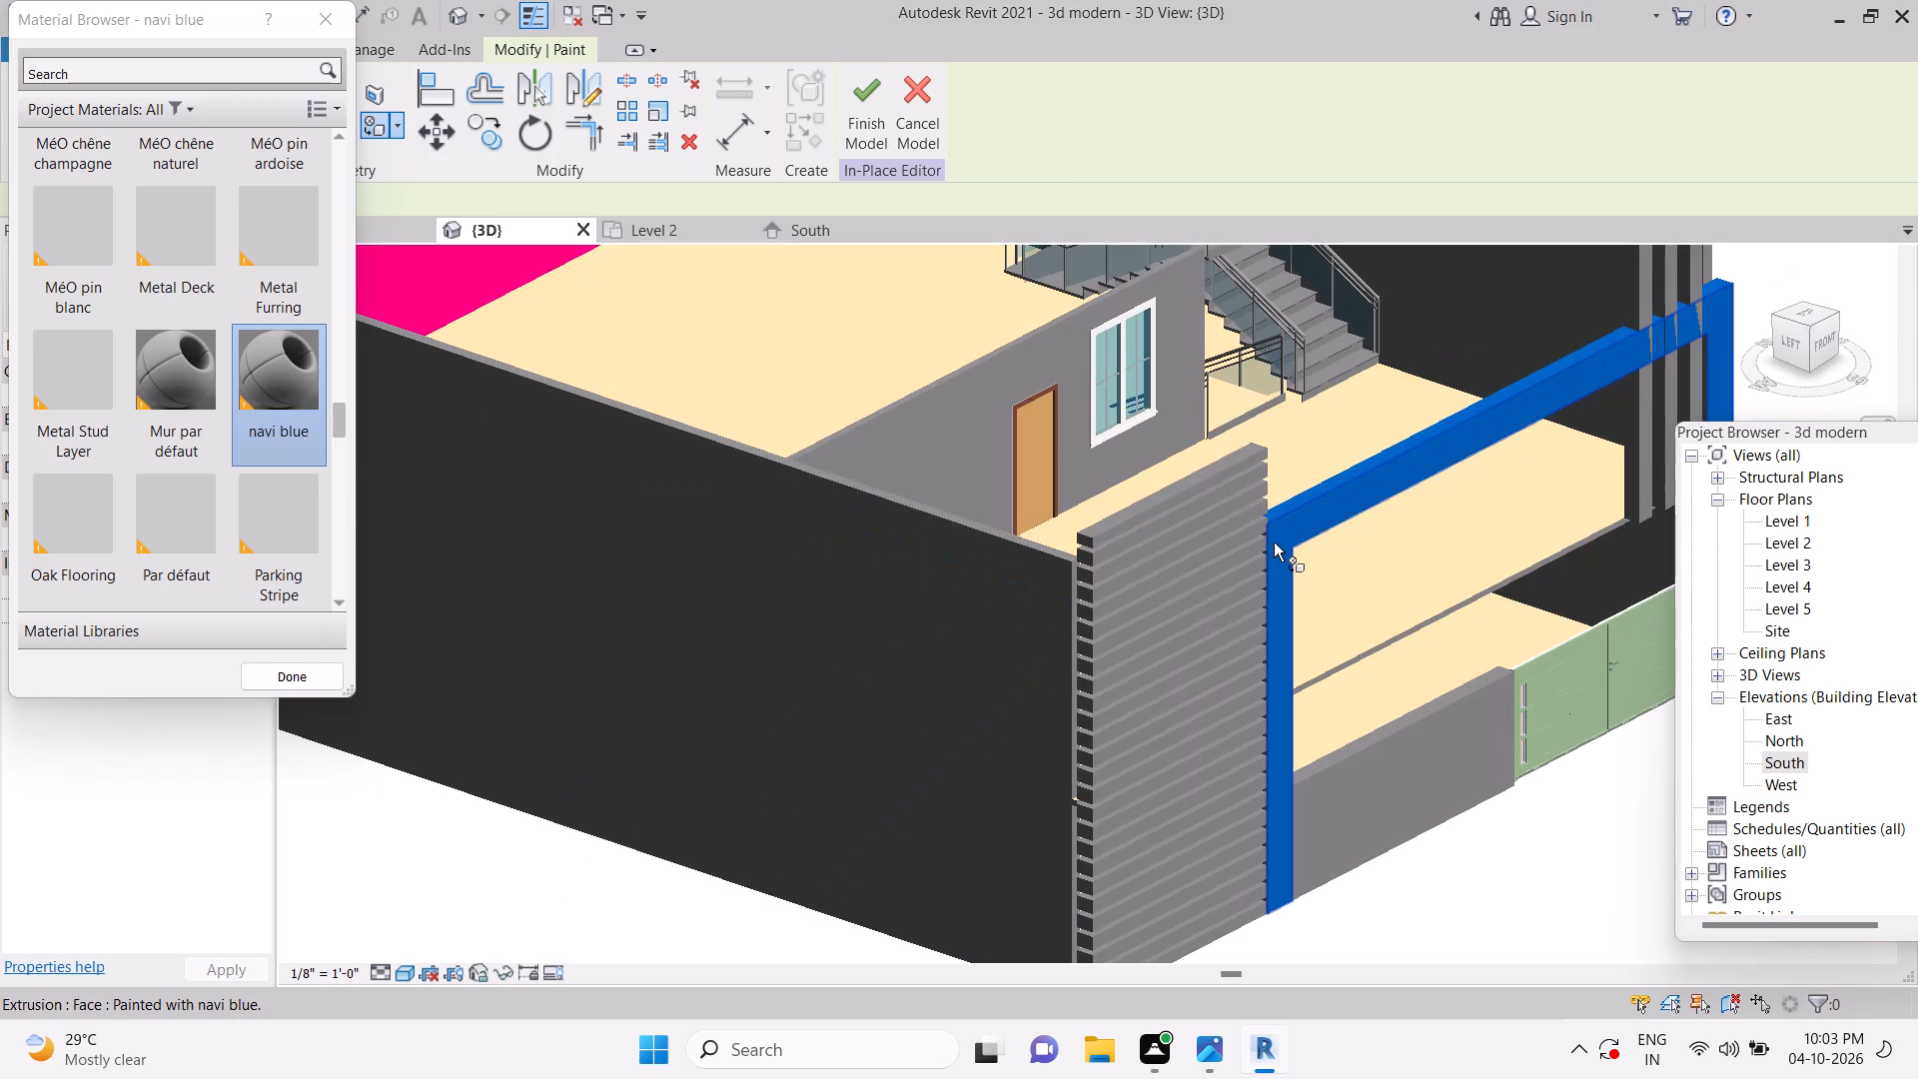
pyautogui.scroll(8, 1274, 542)
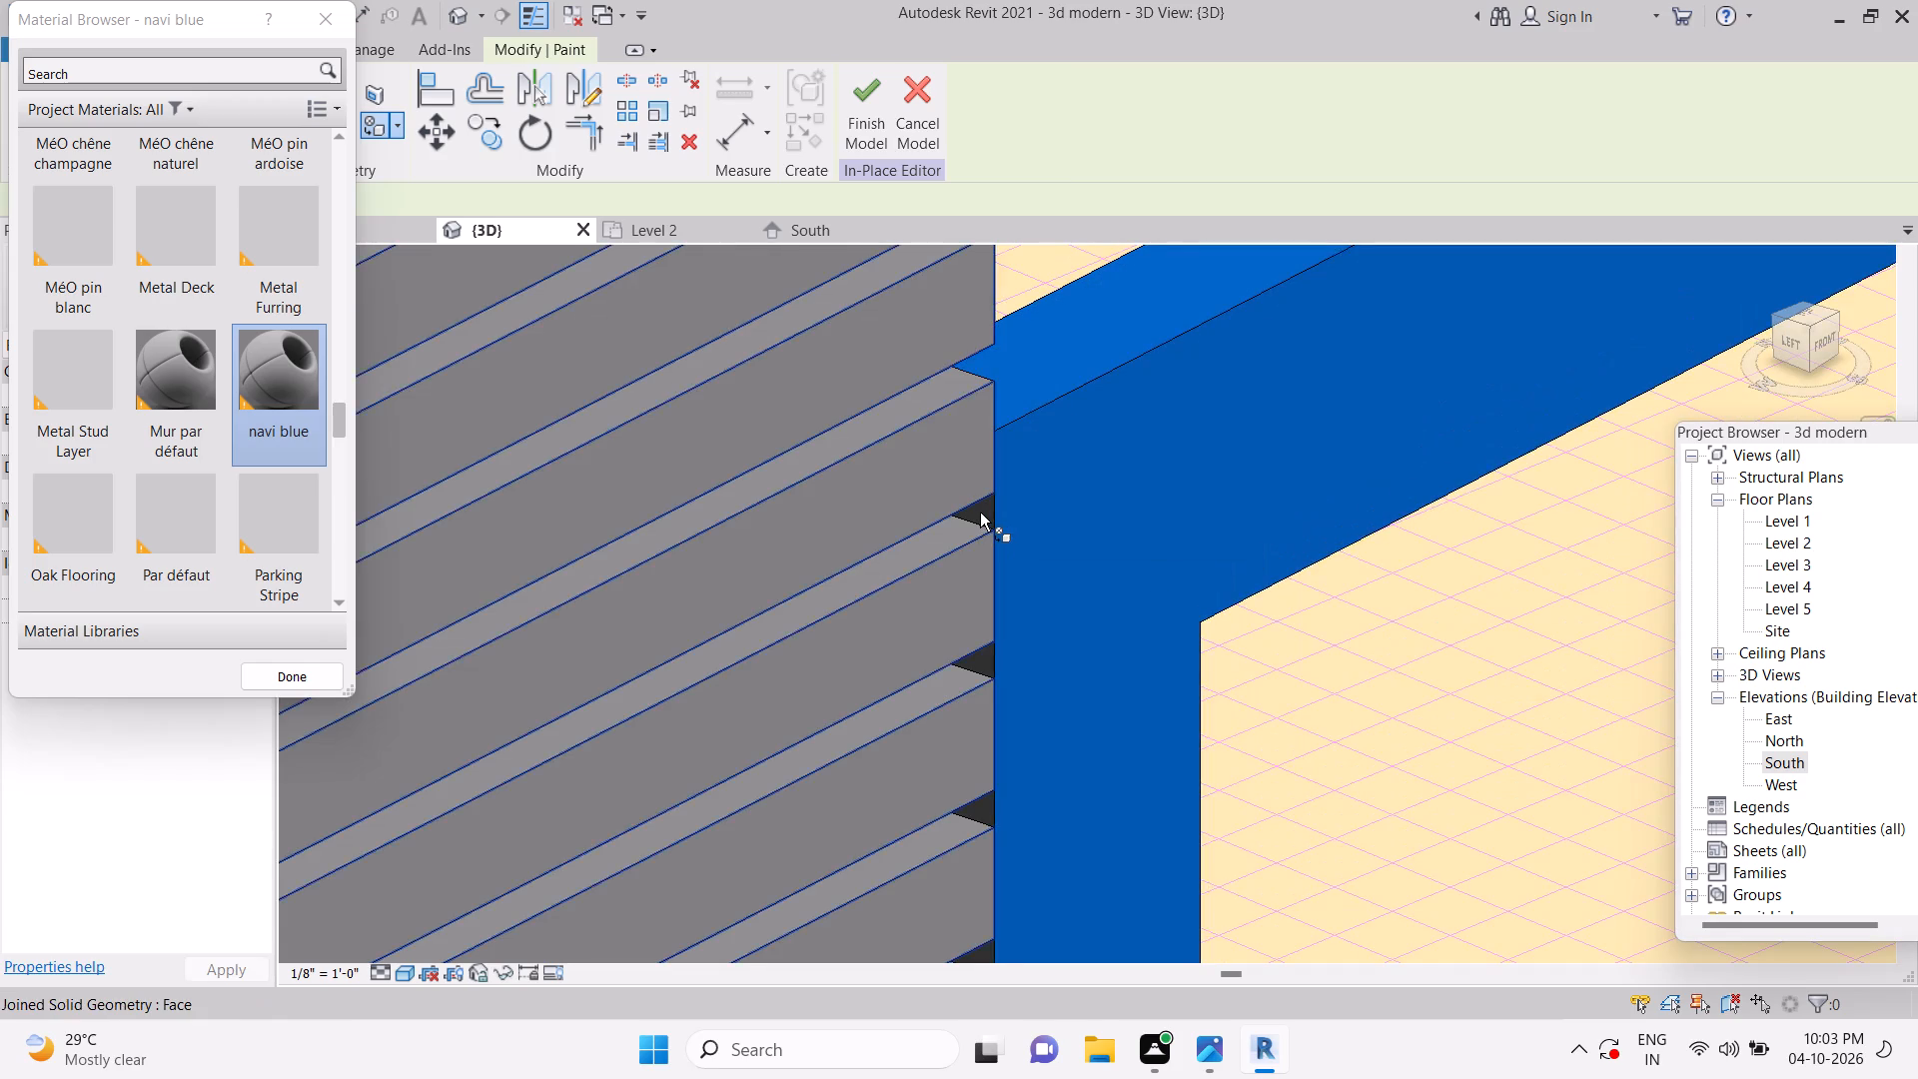
pyautogui.scroll(11, 980, 513)
pyautogui.click(979, 512)
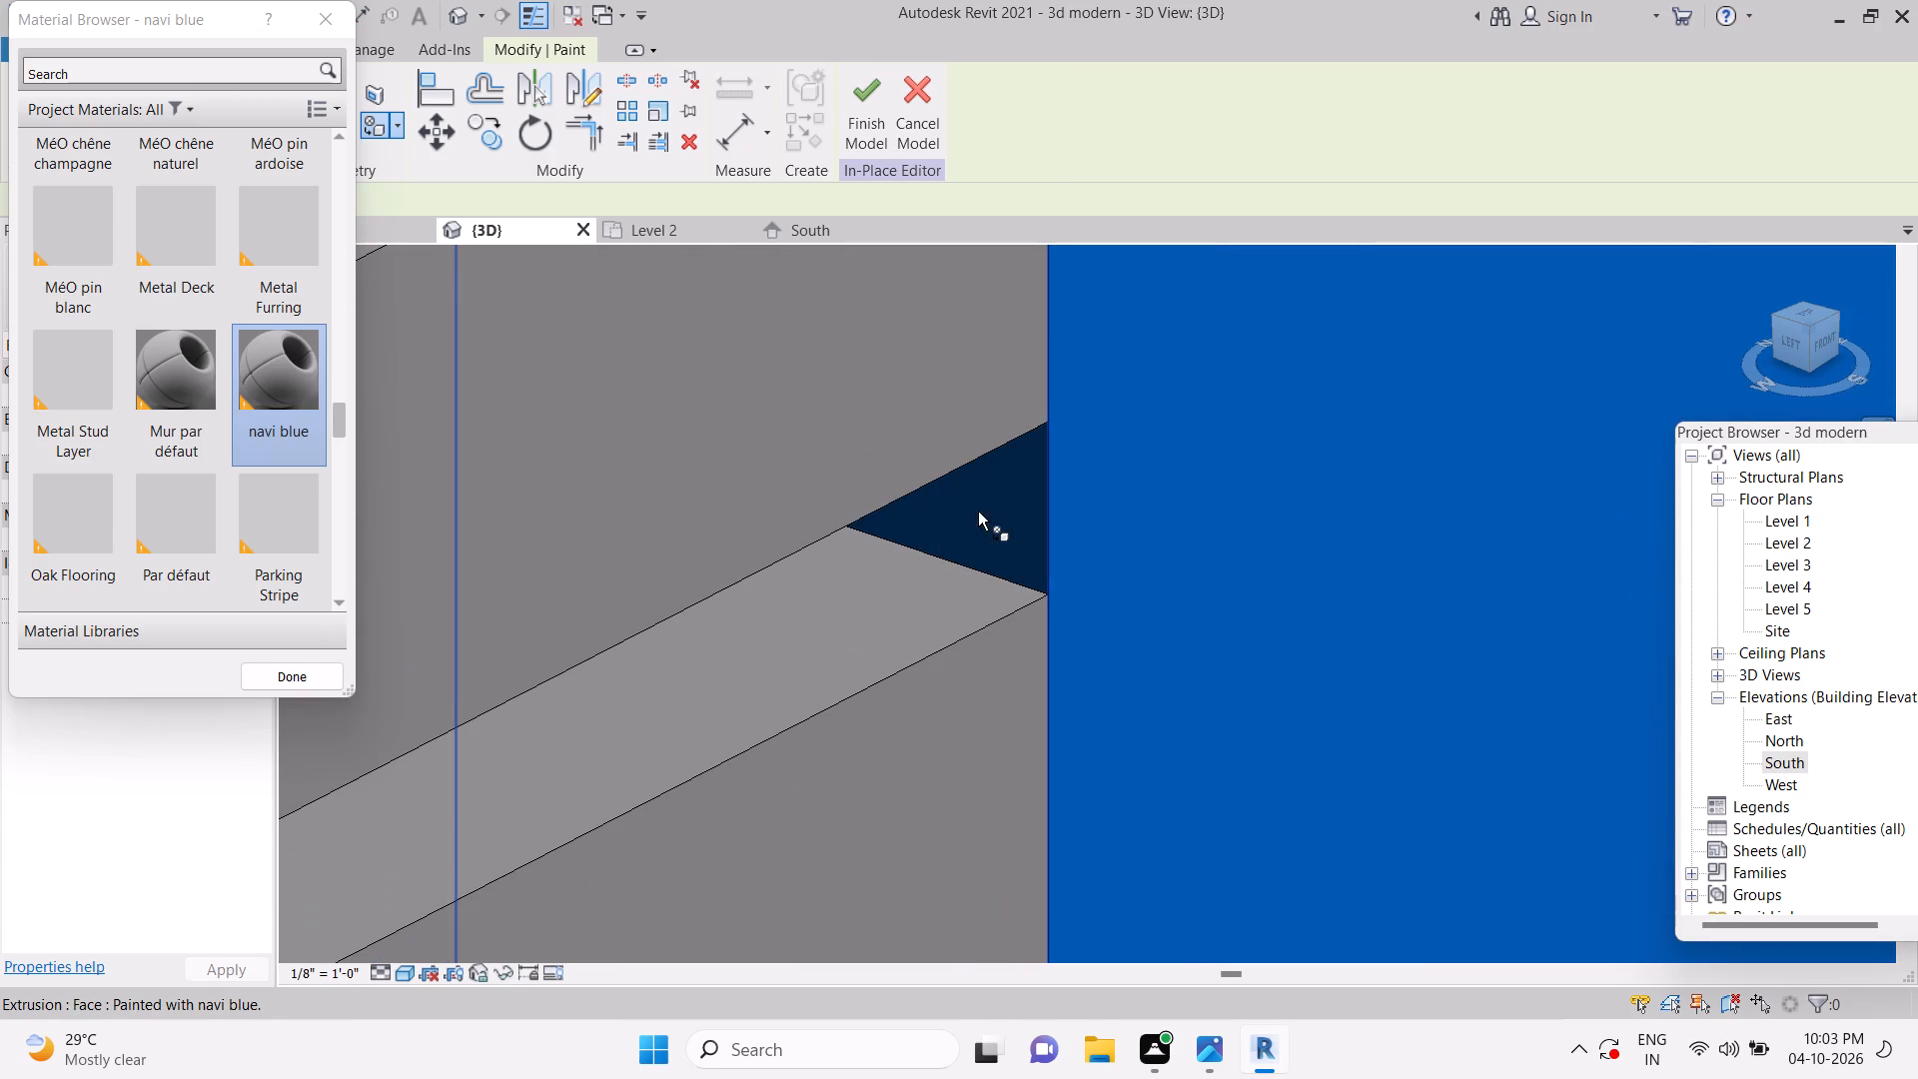
# End painting, finish the facade's in-place model and save the project.
pyautogui.scroll(-19, 978, 512)
pyautogui.press('Escape')
pyautogui.press('Escape')
pyautogui.scroll(-5, 1043, 578)
pyautogui.press('Escape')
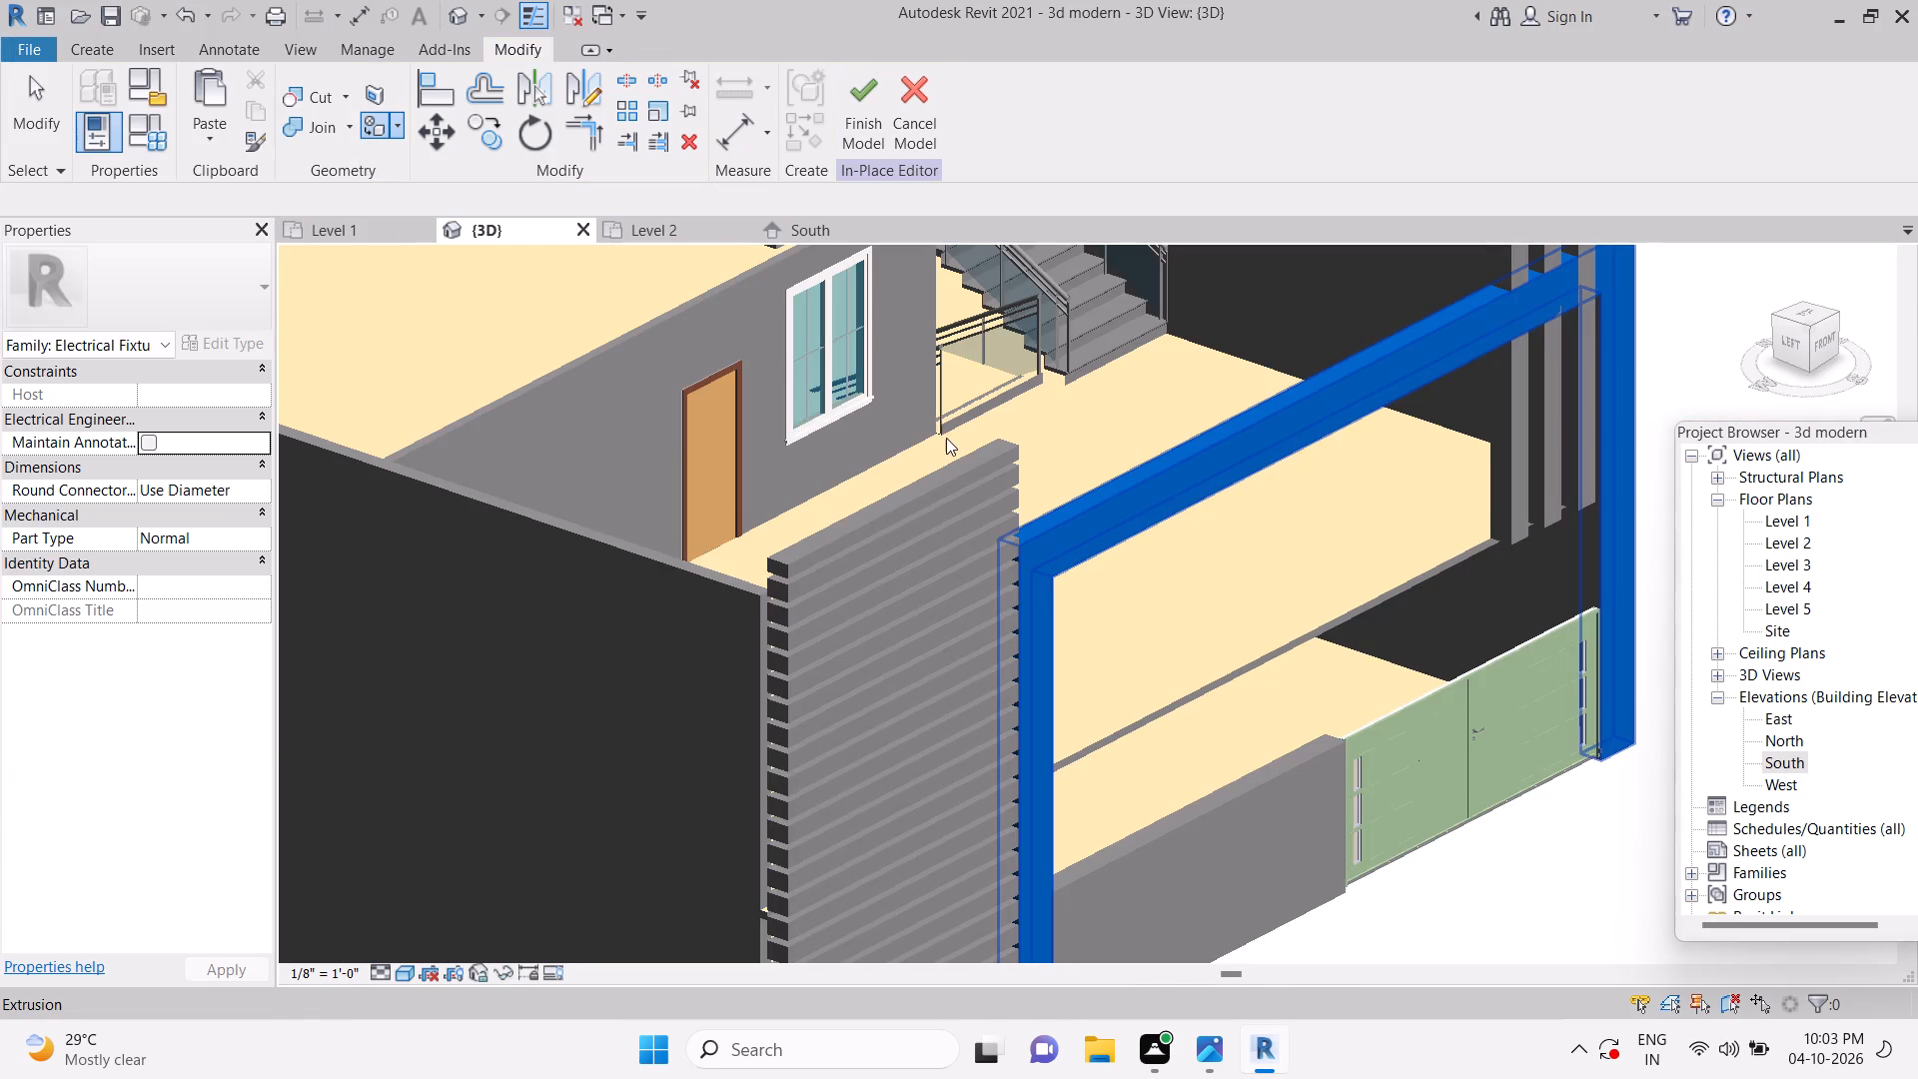
pyautogui.press('Escape')
pyautogui.press('Escape')
pyautogui.click(873, 147)
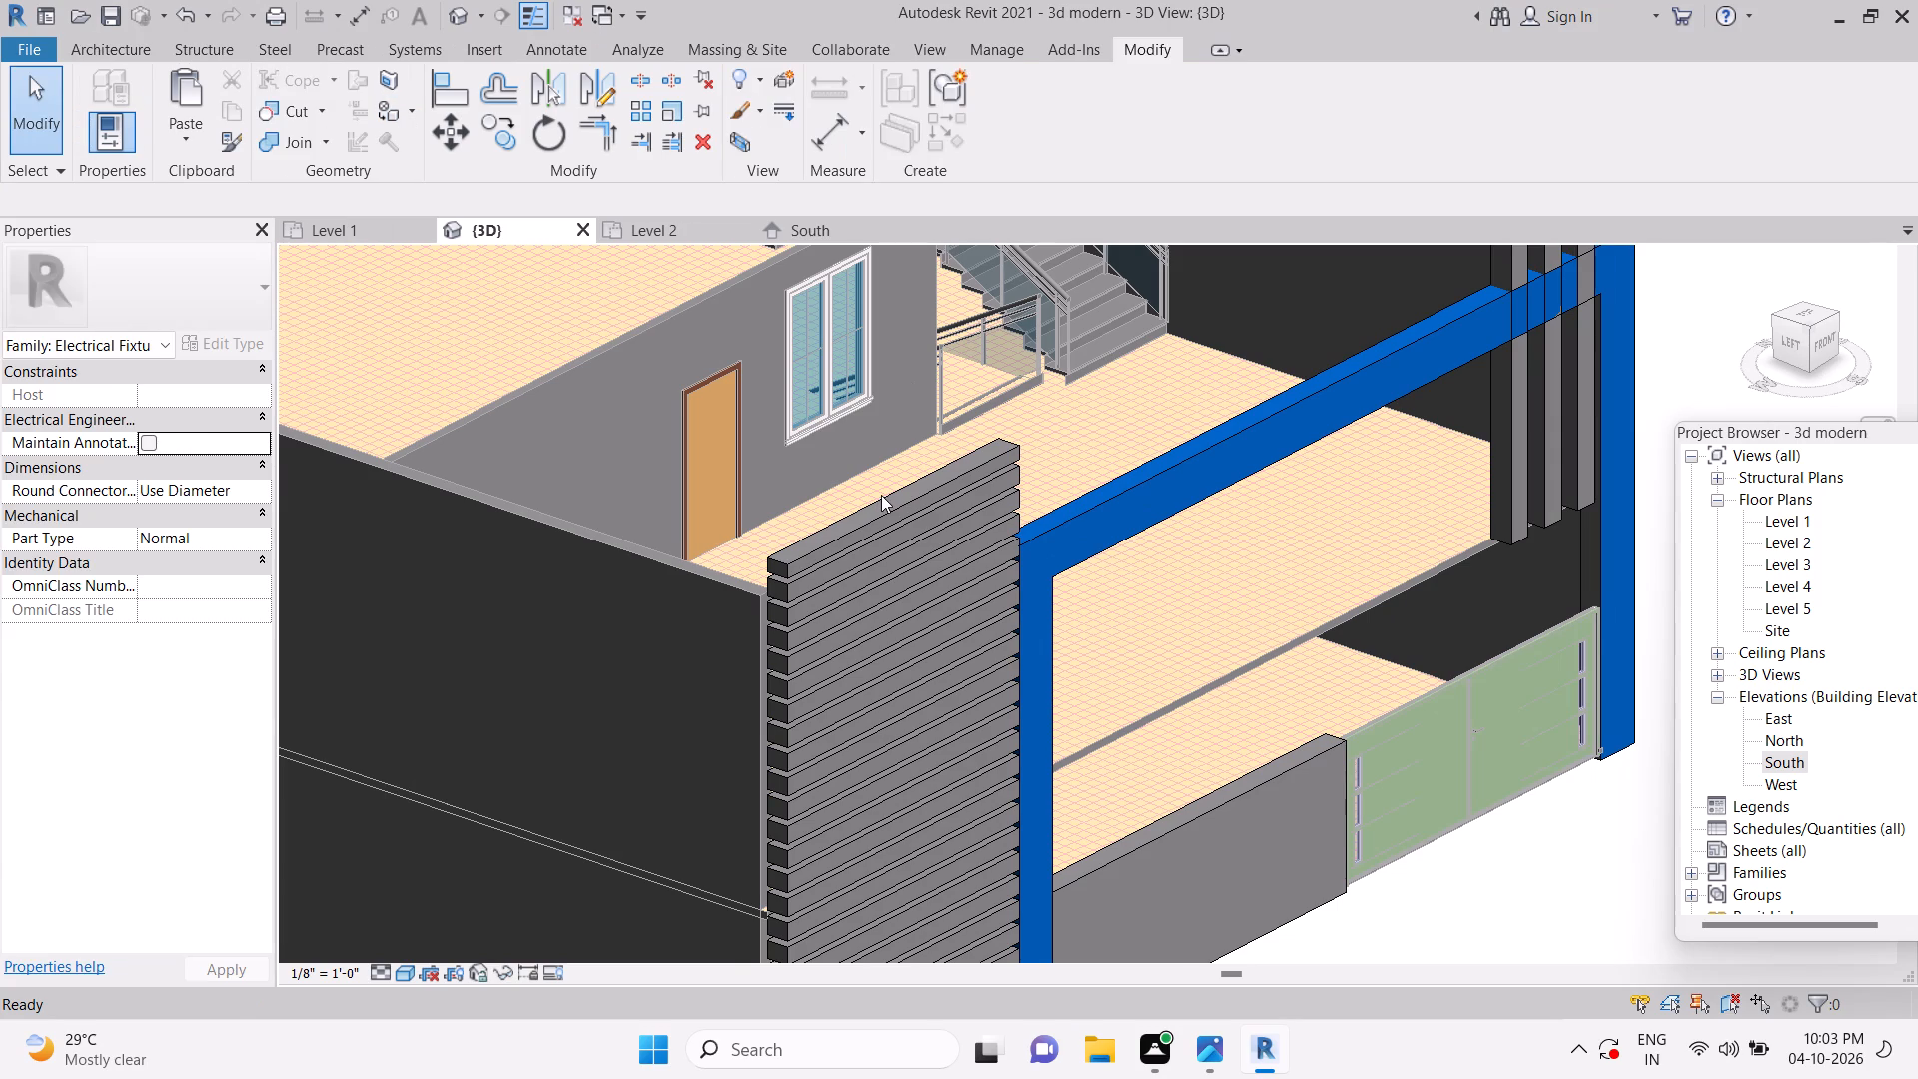
pyautogui.press('Escape')
pyautogui.scroll(-5, 1118, 571)
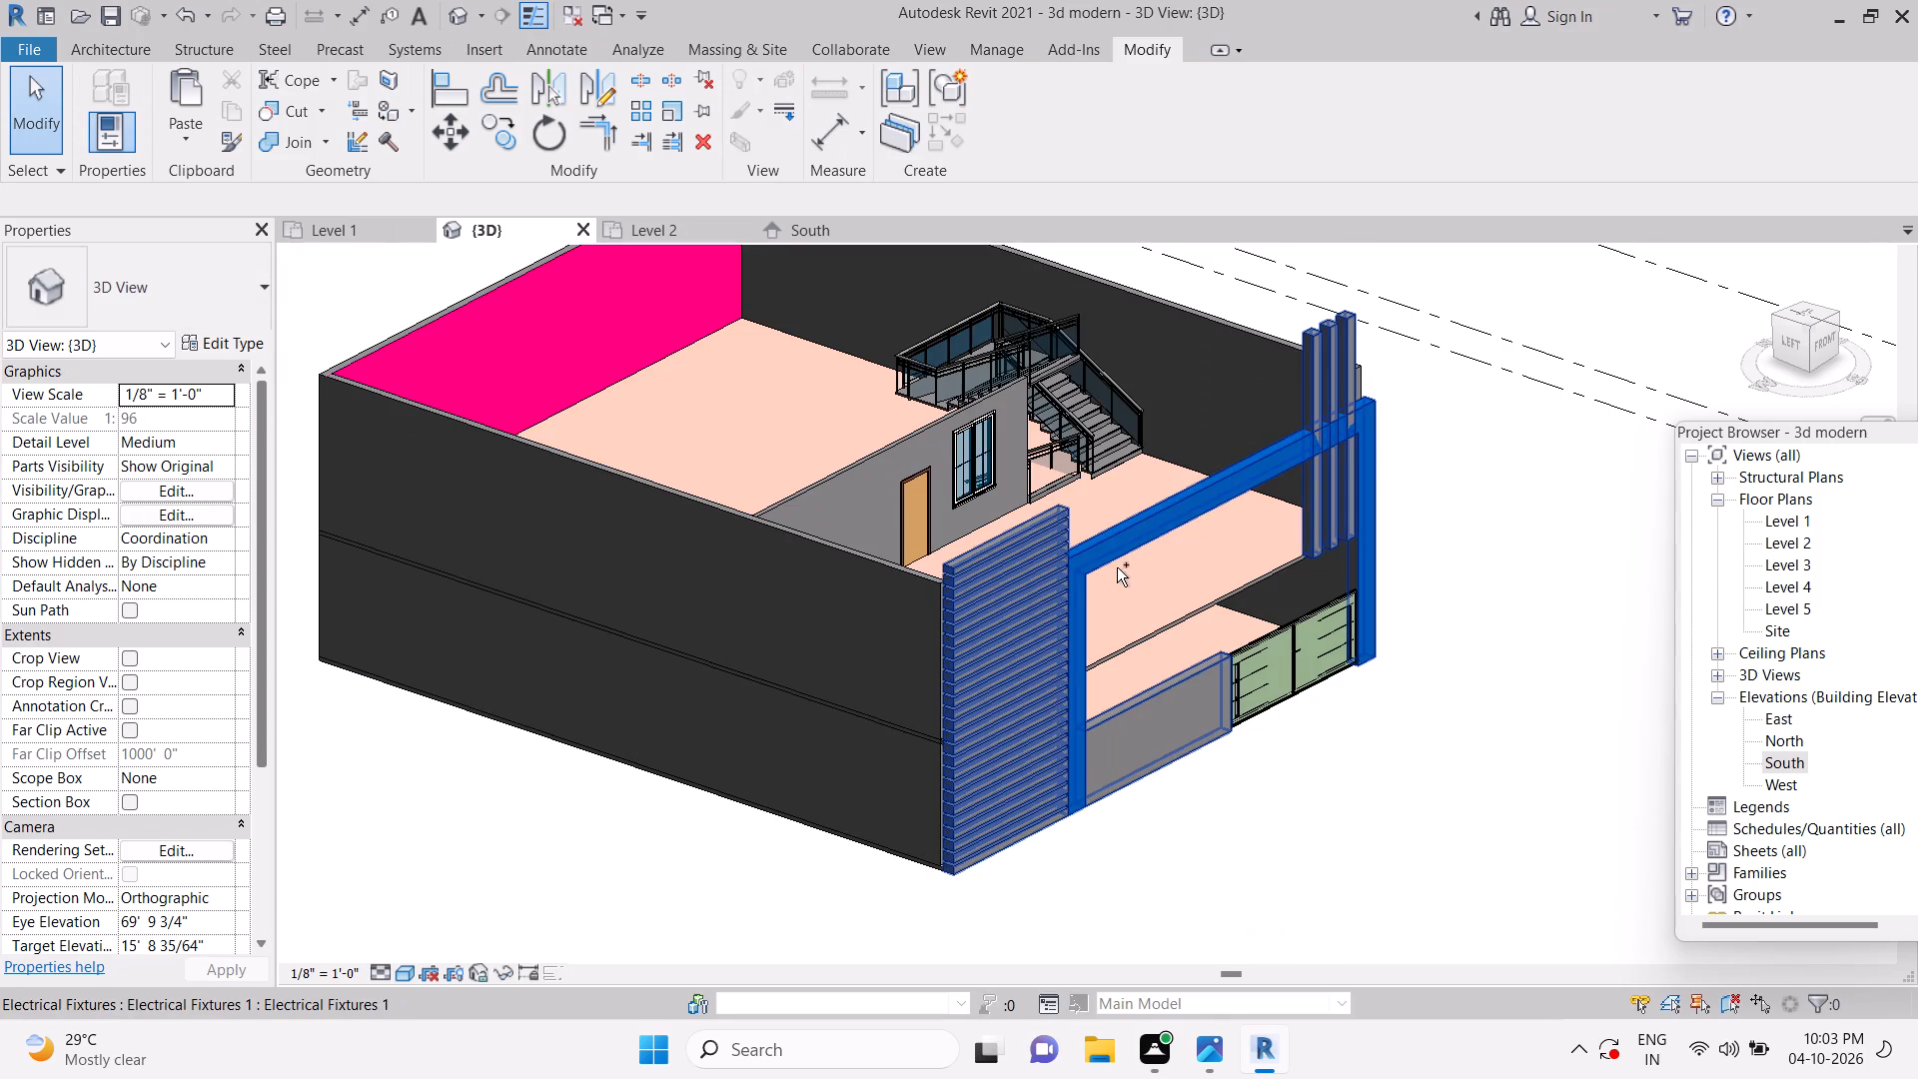
pyautogui.hotkey('ctrl', 's')
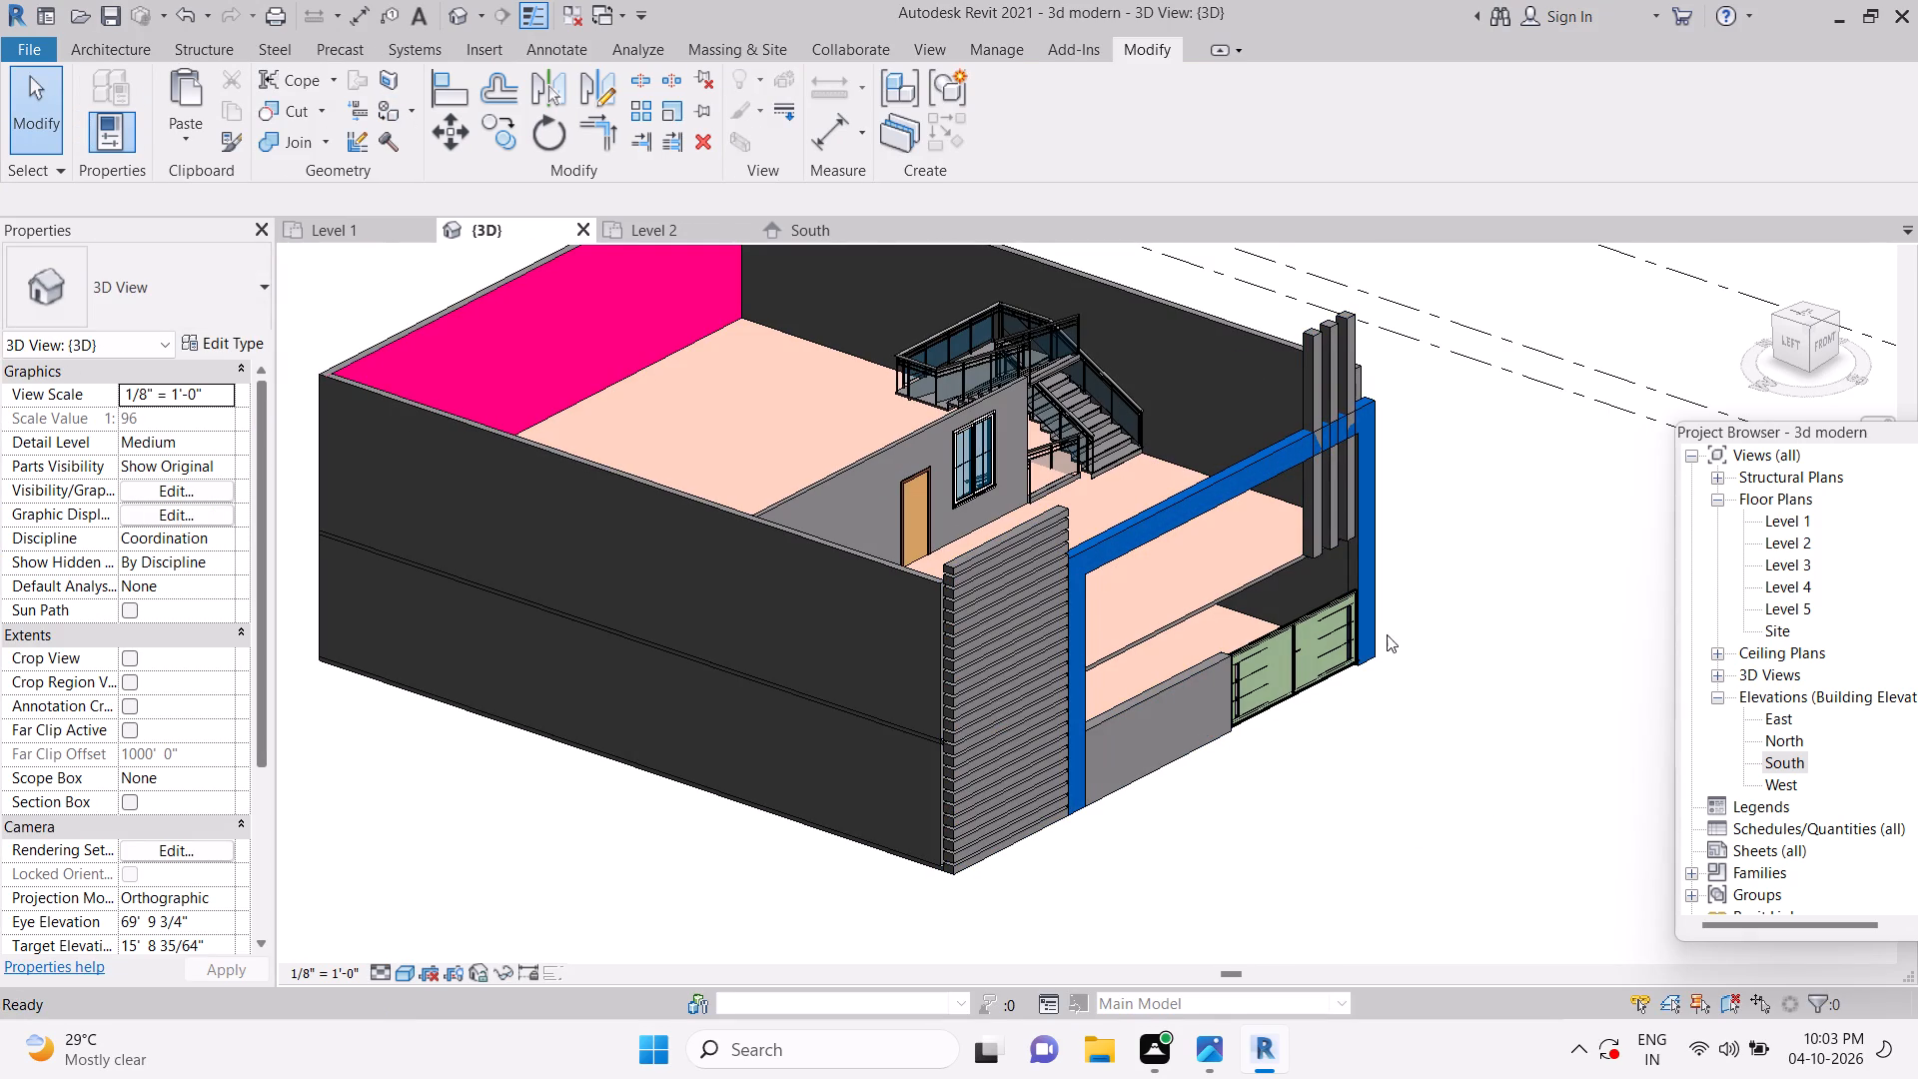
# Check the facade colours in the reference image, put that image away, and view the Revit model from the front.
pyautogui.click(1194, 1056)
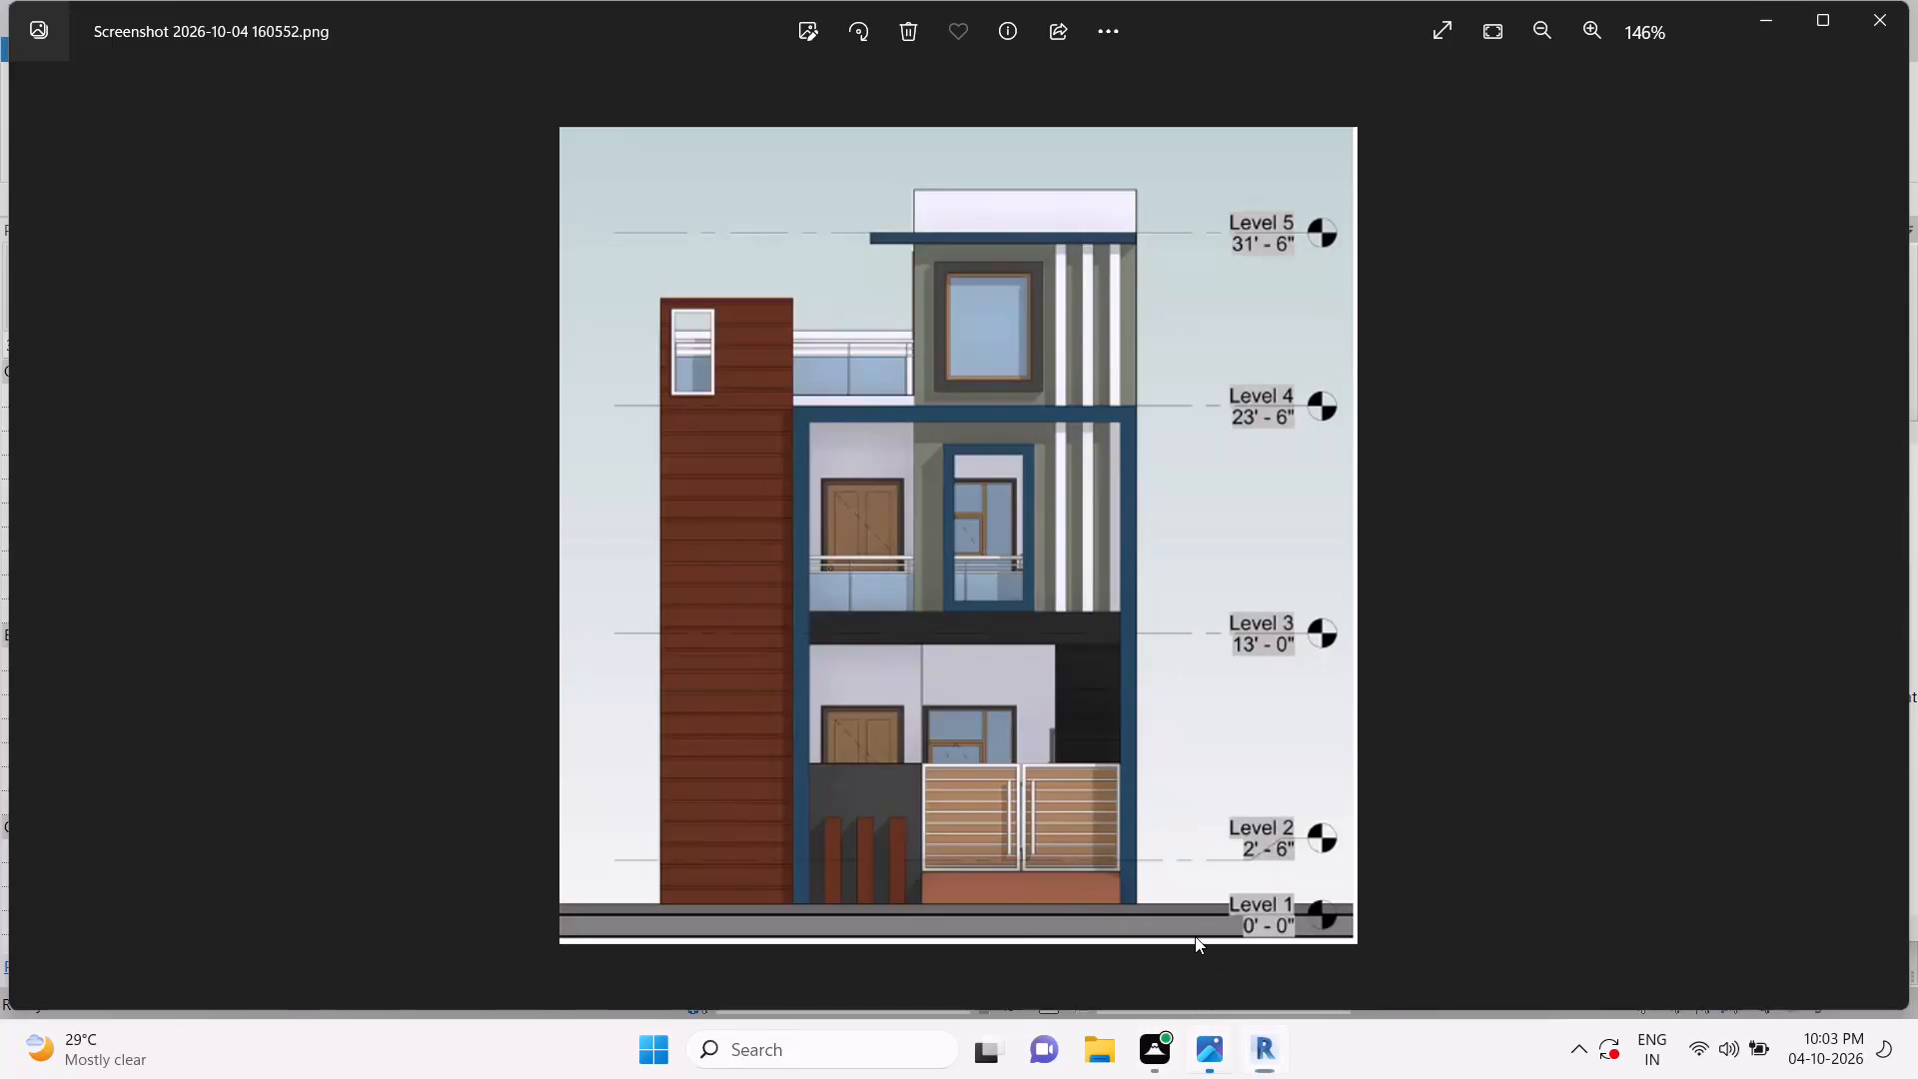
pyautogui.click(1255, 1050)
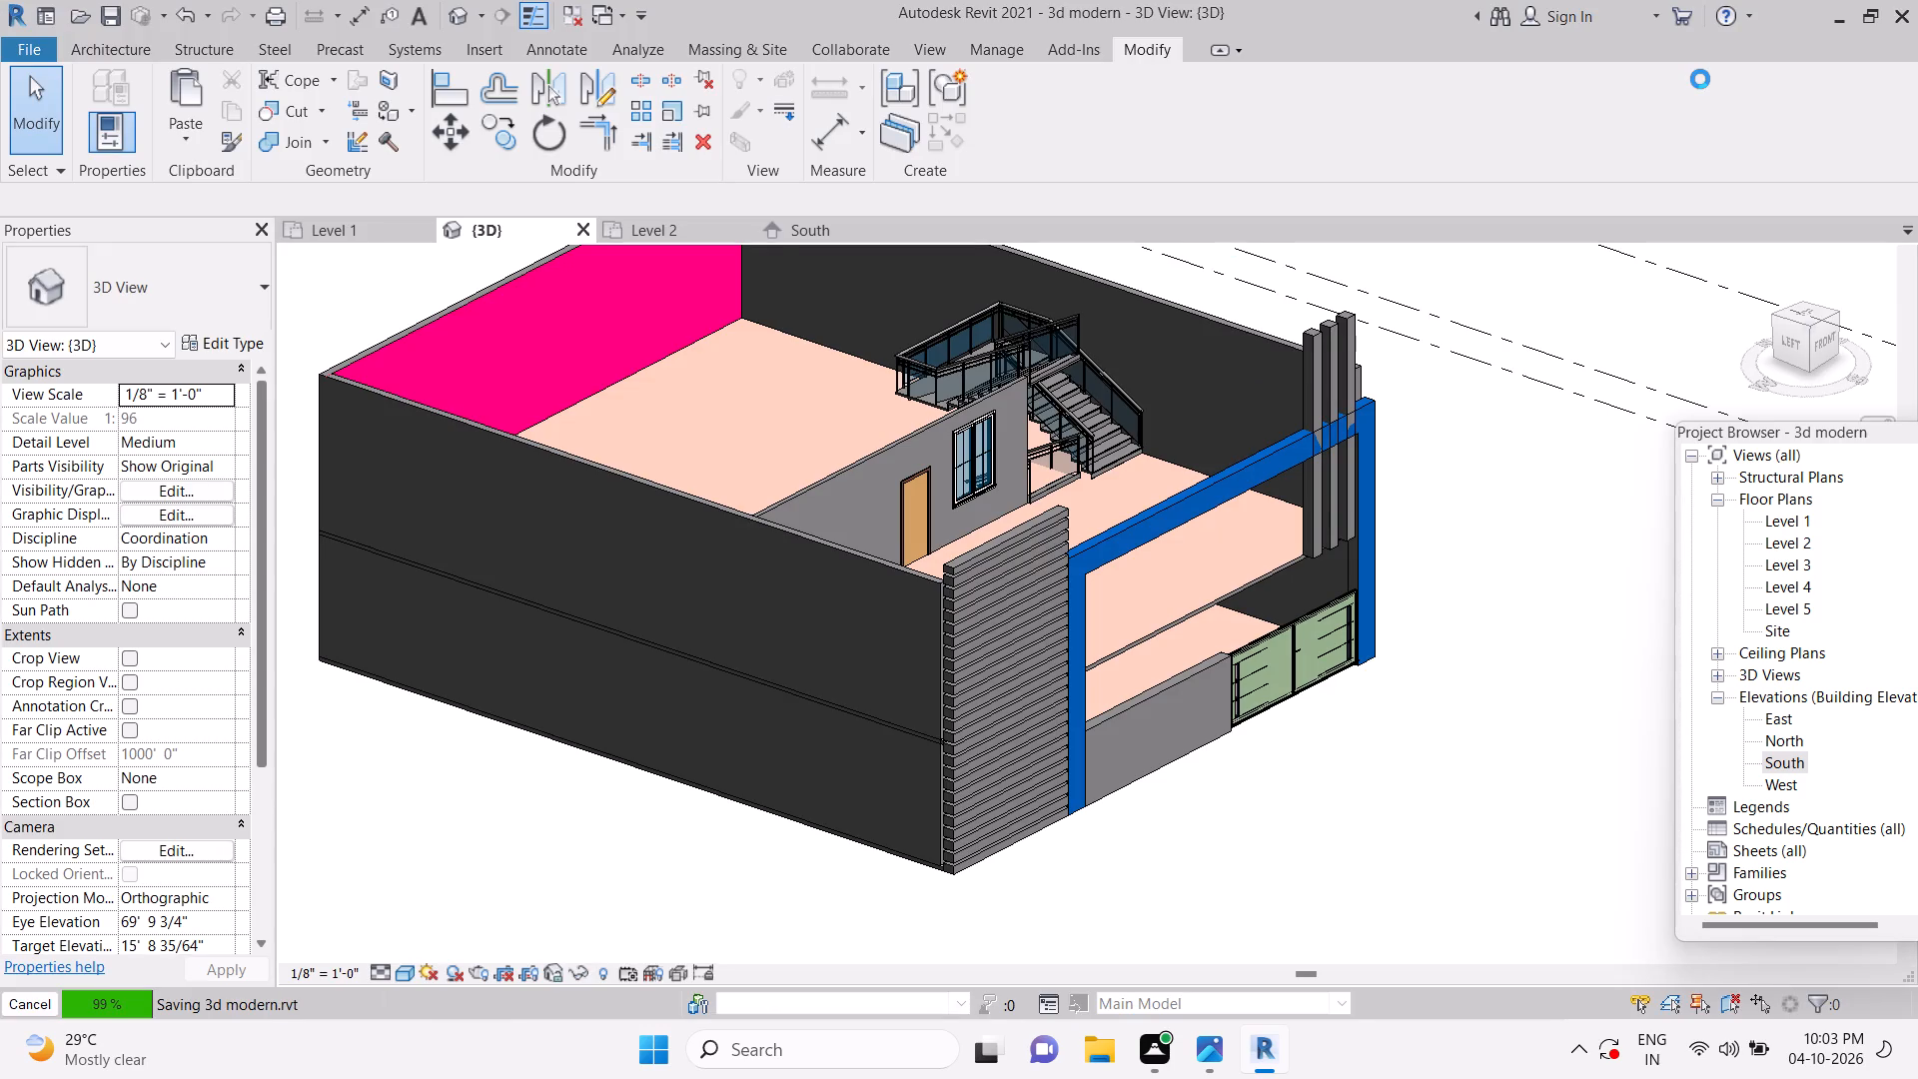
pyautogui.keyDown('shift'); pyautogui.click(1867, 16); pyautogui.keyUp('shift')
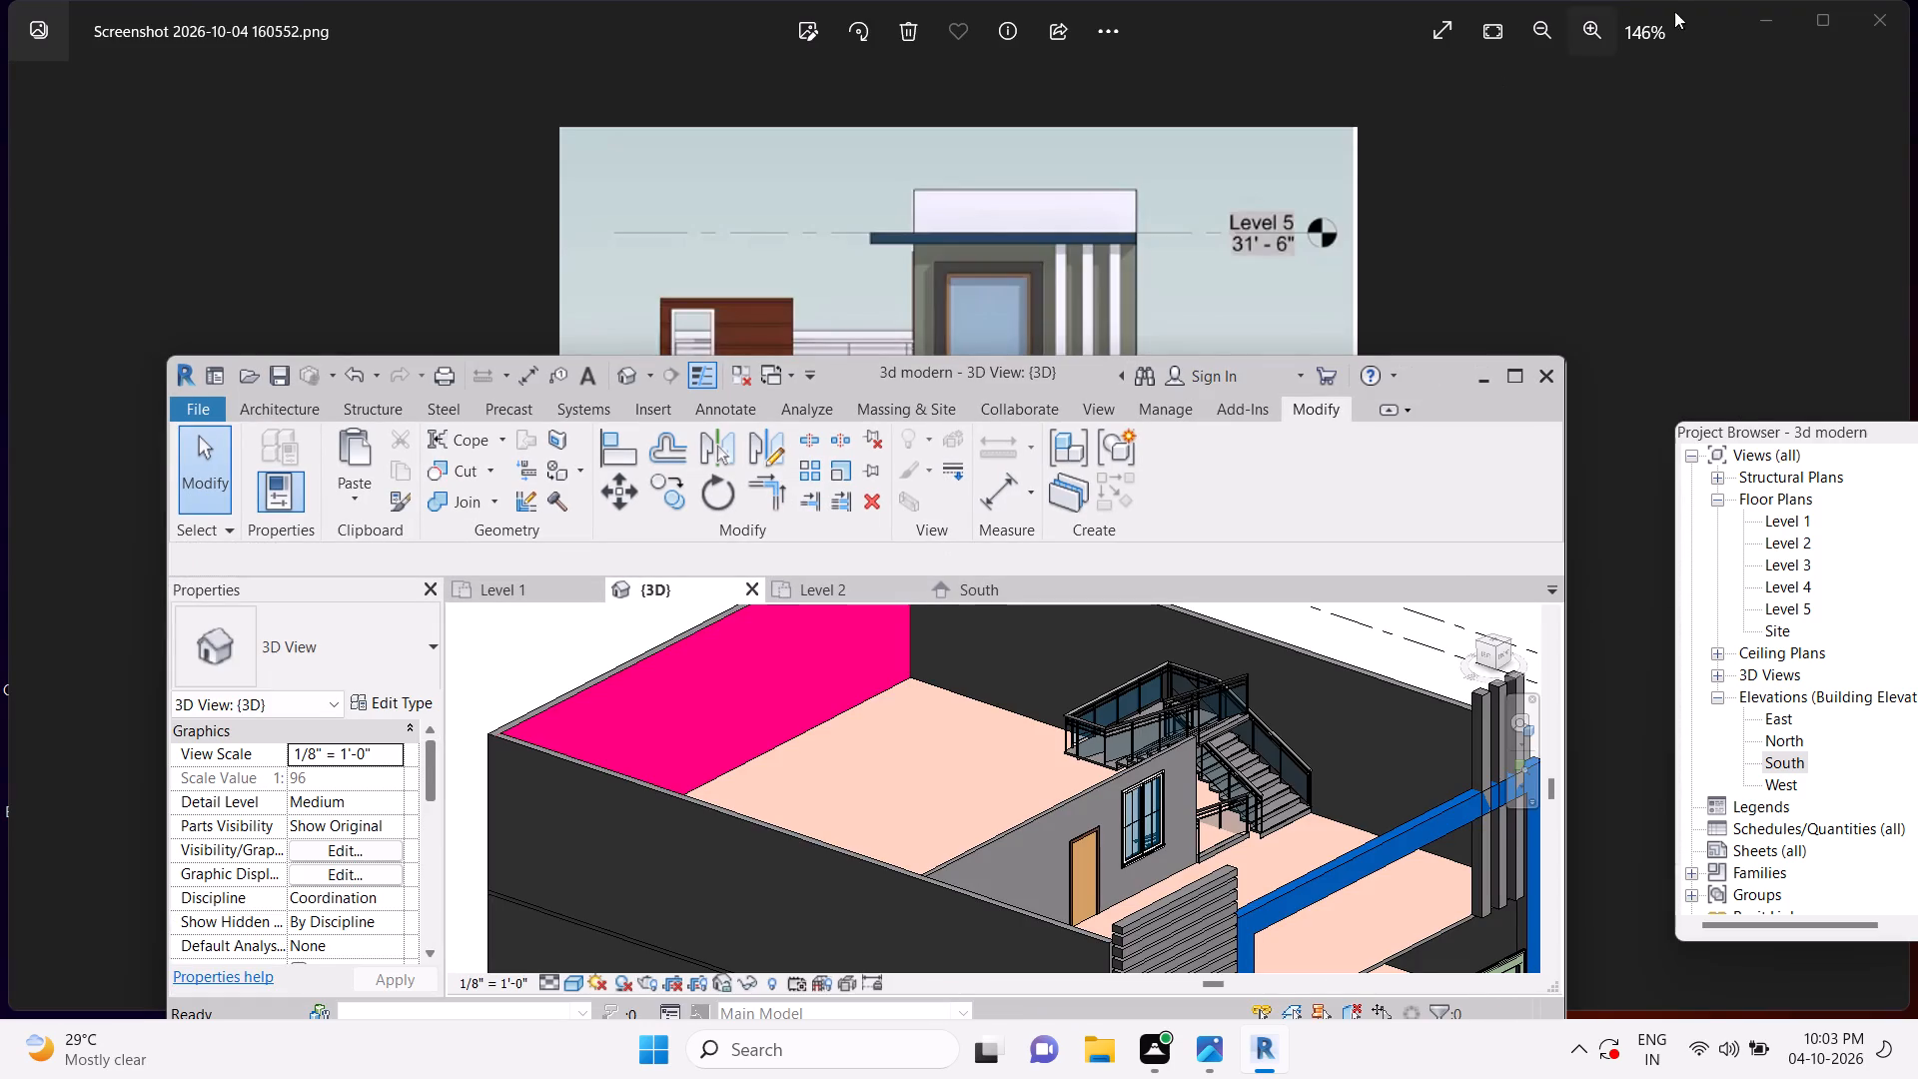
pyautogui.keyDown('shift'); pyautogui.click(1765, 13); pyautogui.keyUp('shift')
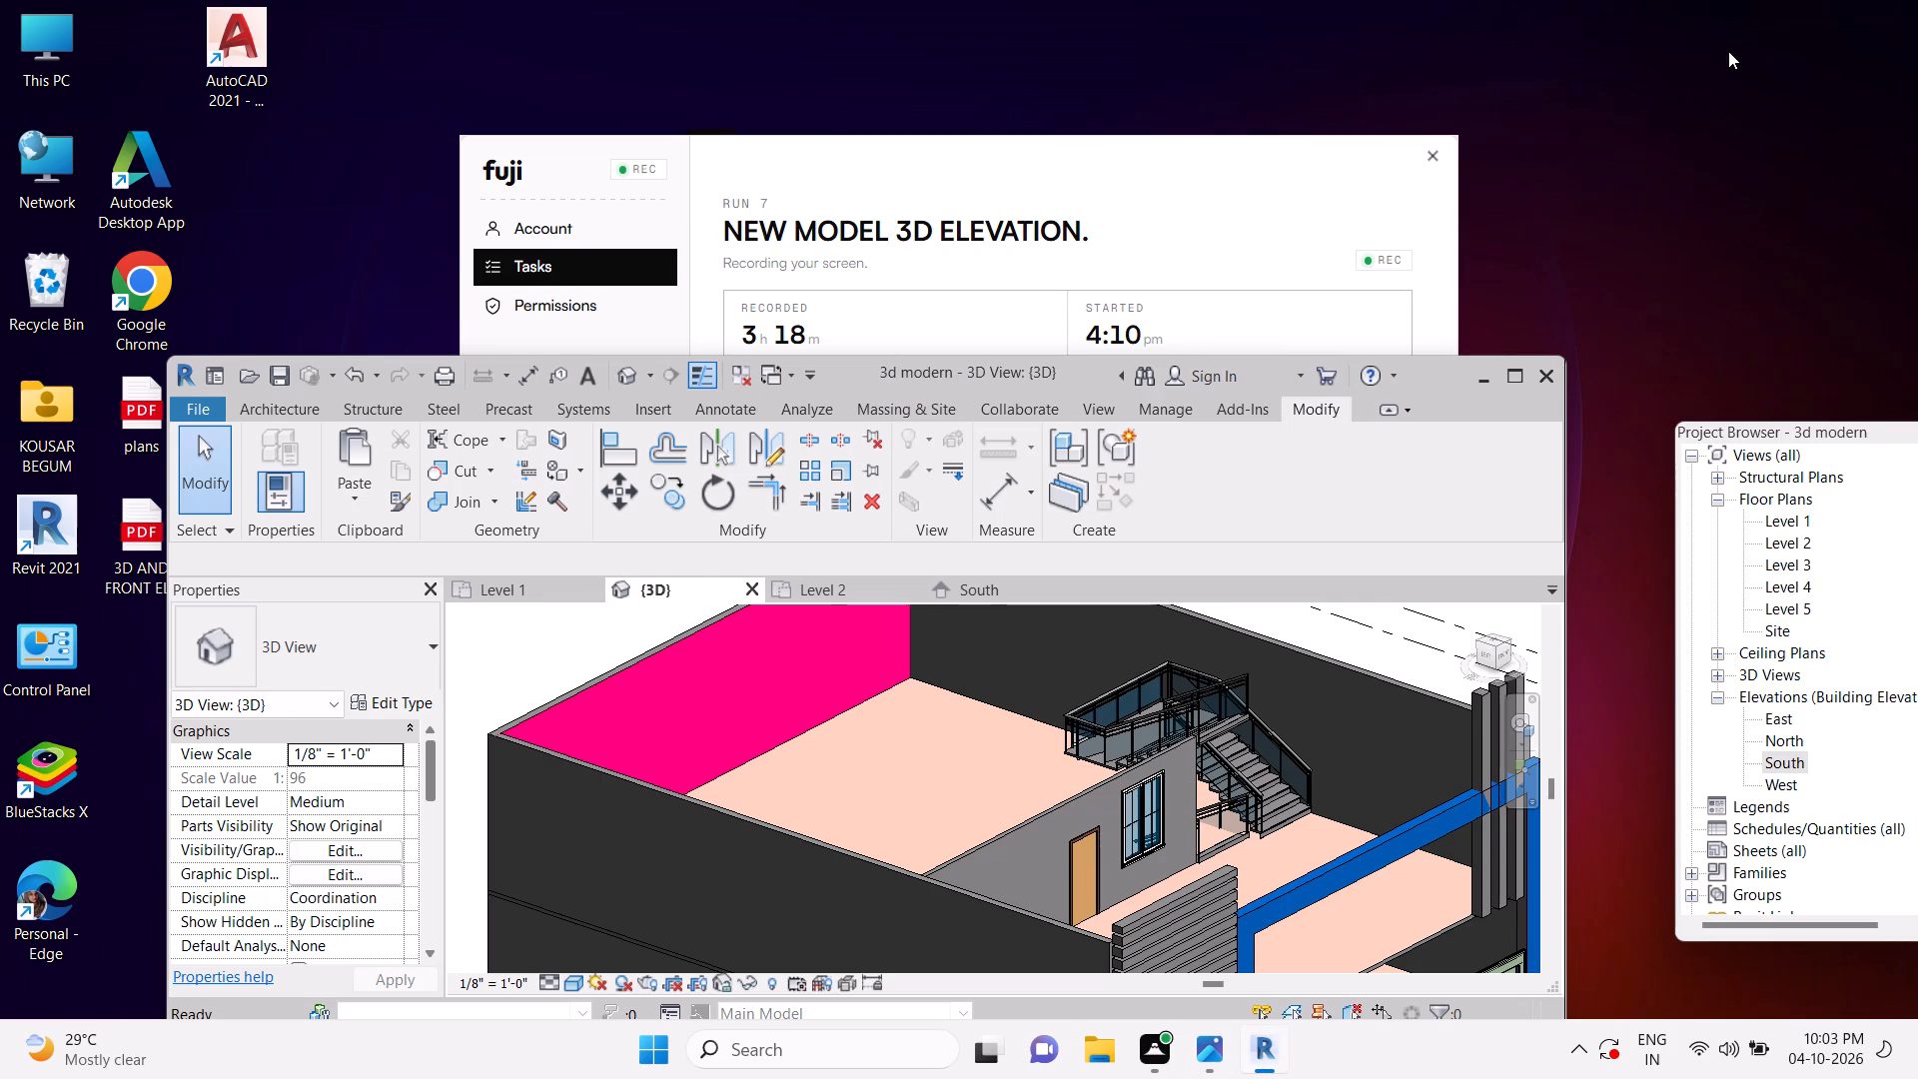
pyautogui.keyDown('shift'); pyautogui.click(1509, 374); pyautogui.keyUp('shift')
pyautogui.keyDown('shift'); pyautogui.moveTo(1308, 795); pyautogui.dragTo(1208, 713, button='middle'); pyautogui.keyUp('shift')
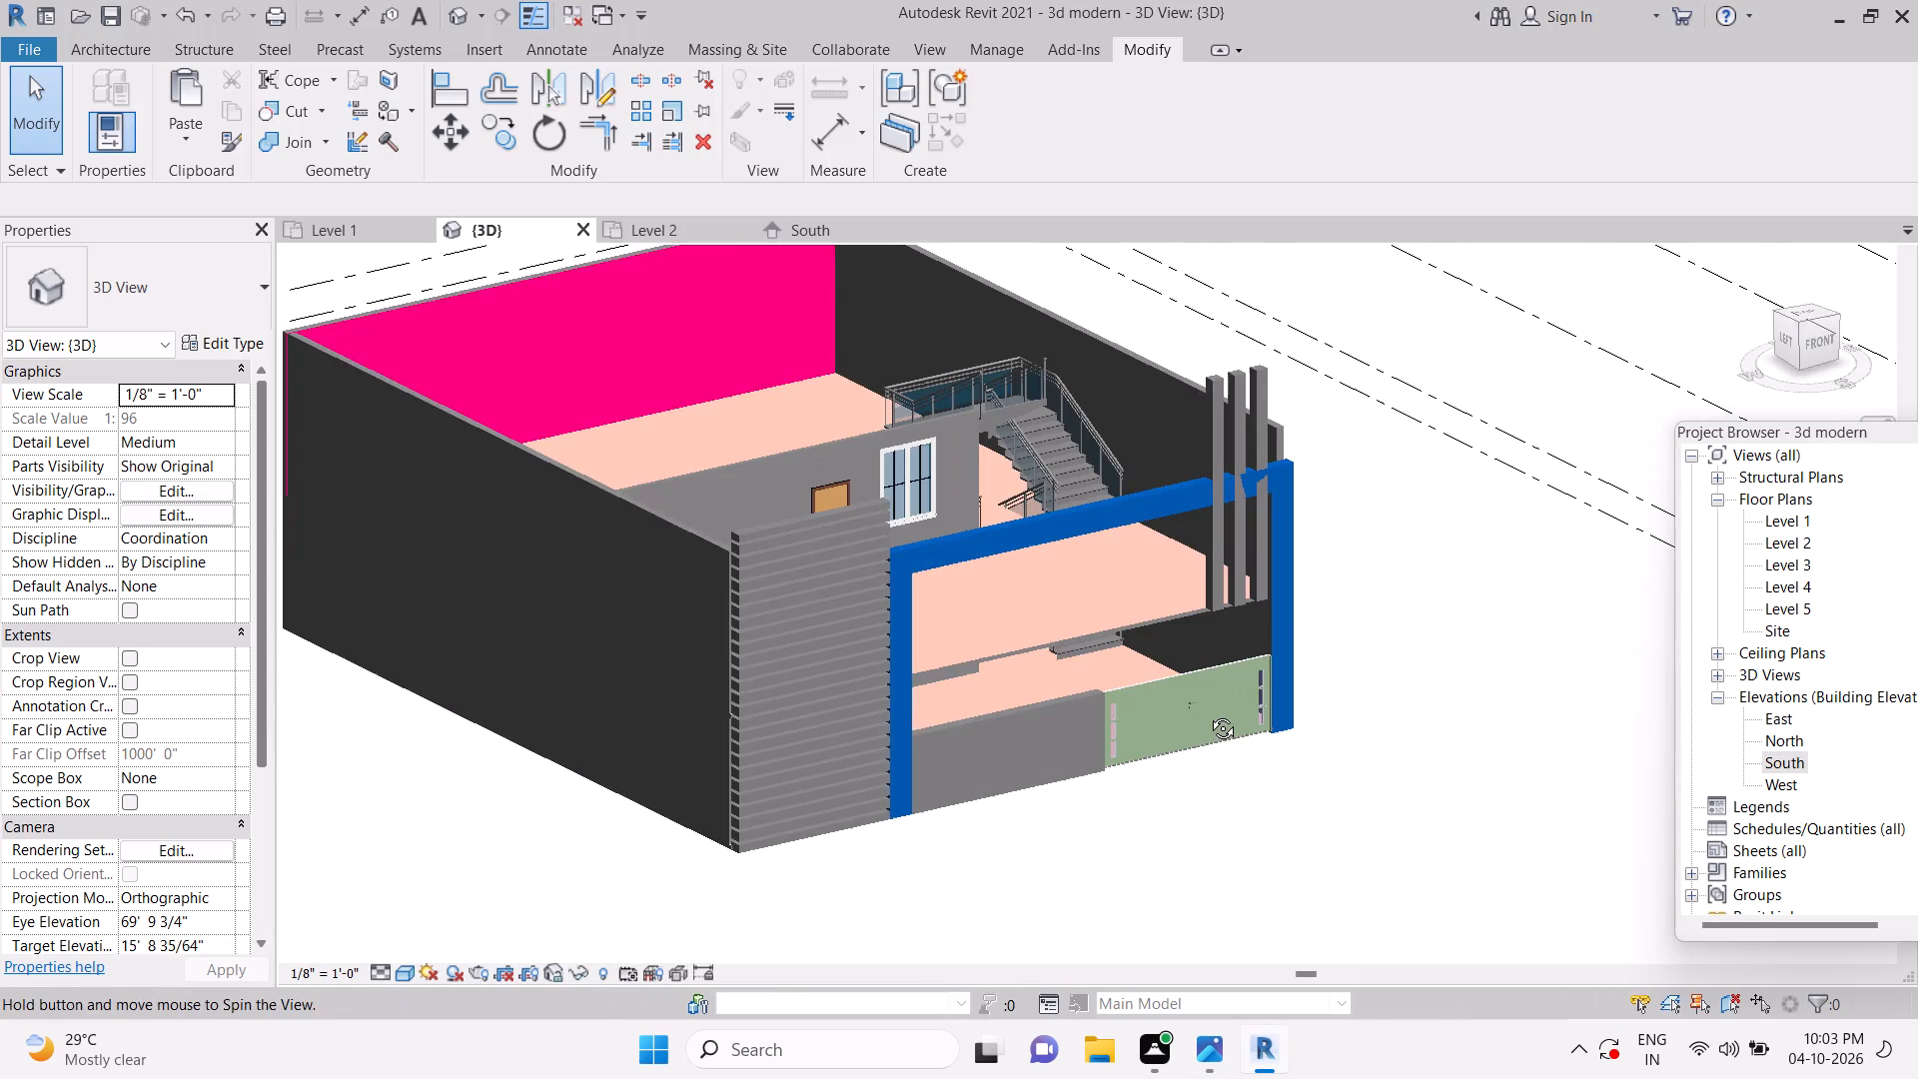
pyautogui.keyDown('shift'); pyautogui.moveTo(1208, 713); pyautogui.dragTo(1188, 647, button='middle'); pyautogui.keyUp('shift')
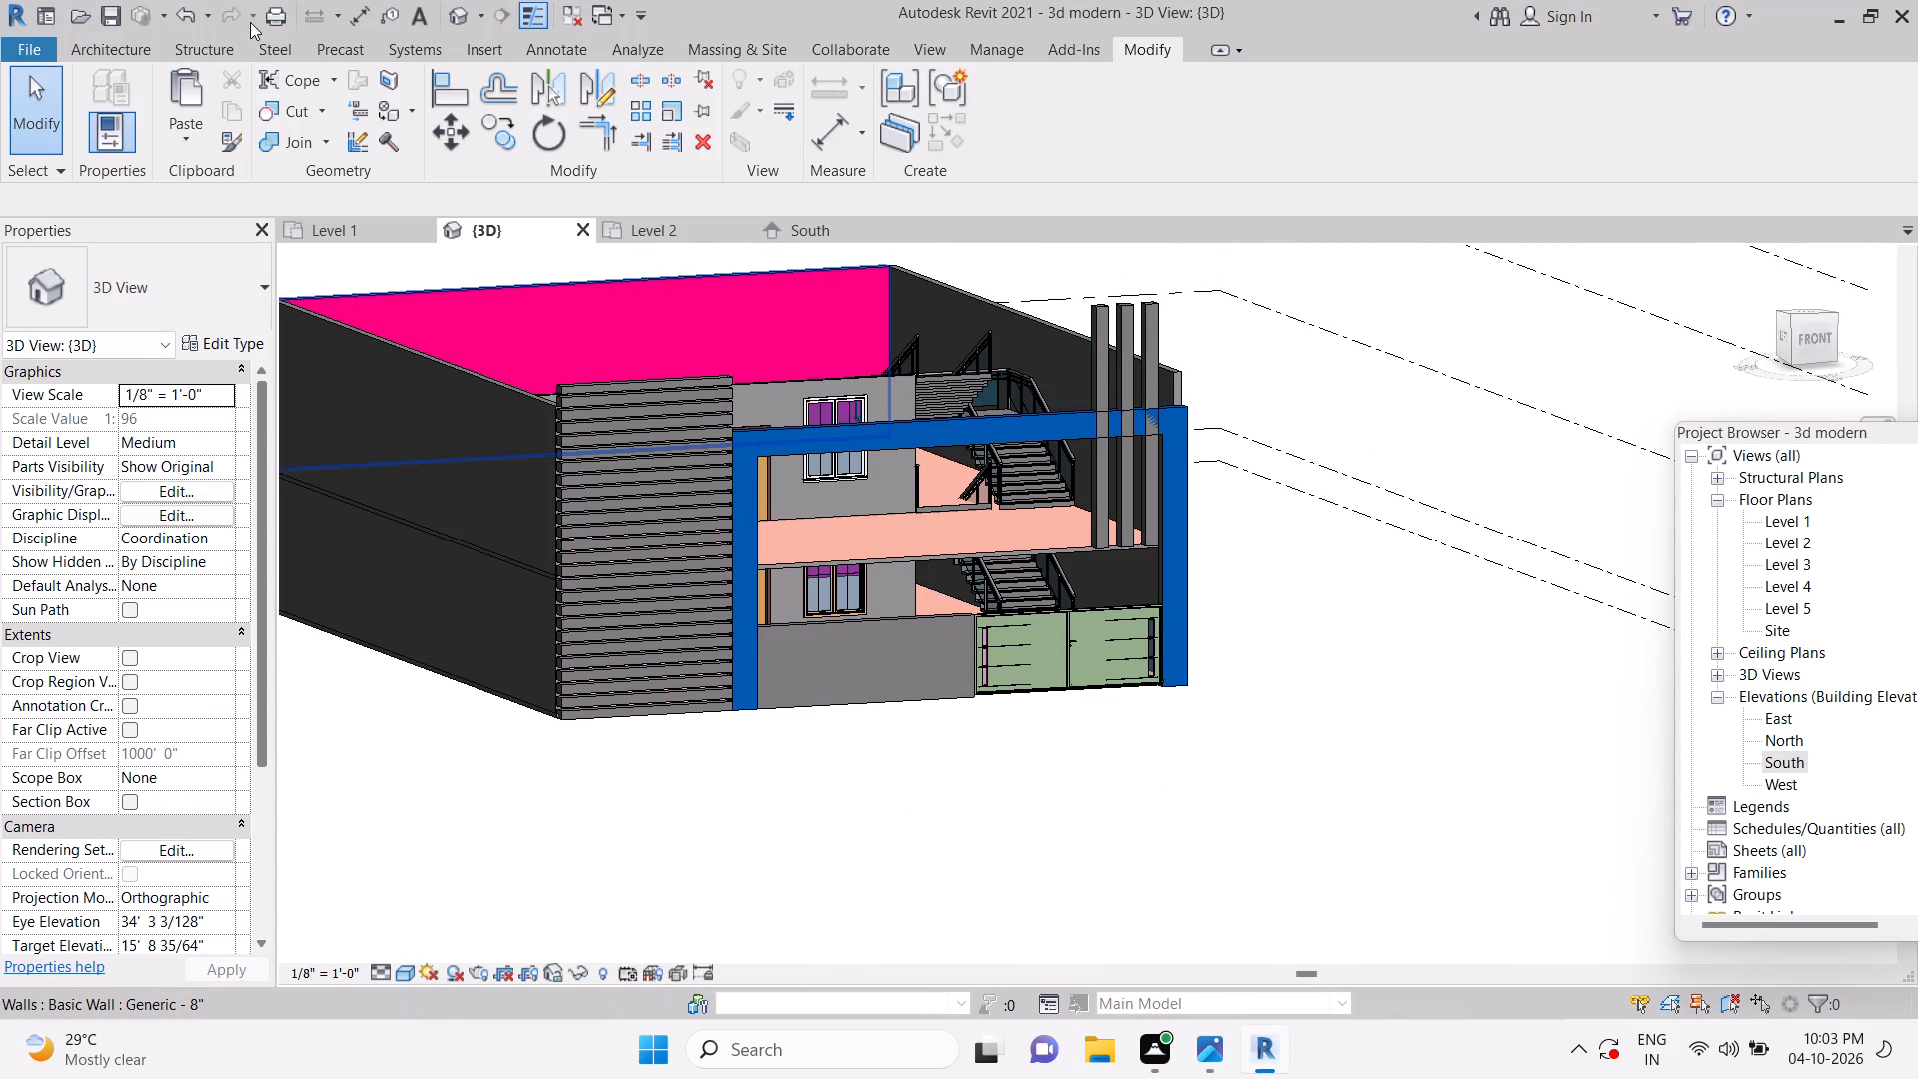
# Create a new project material and name it pista colour.
pyautogui.click(966, 50)
pyautogui.click(129, 95)
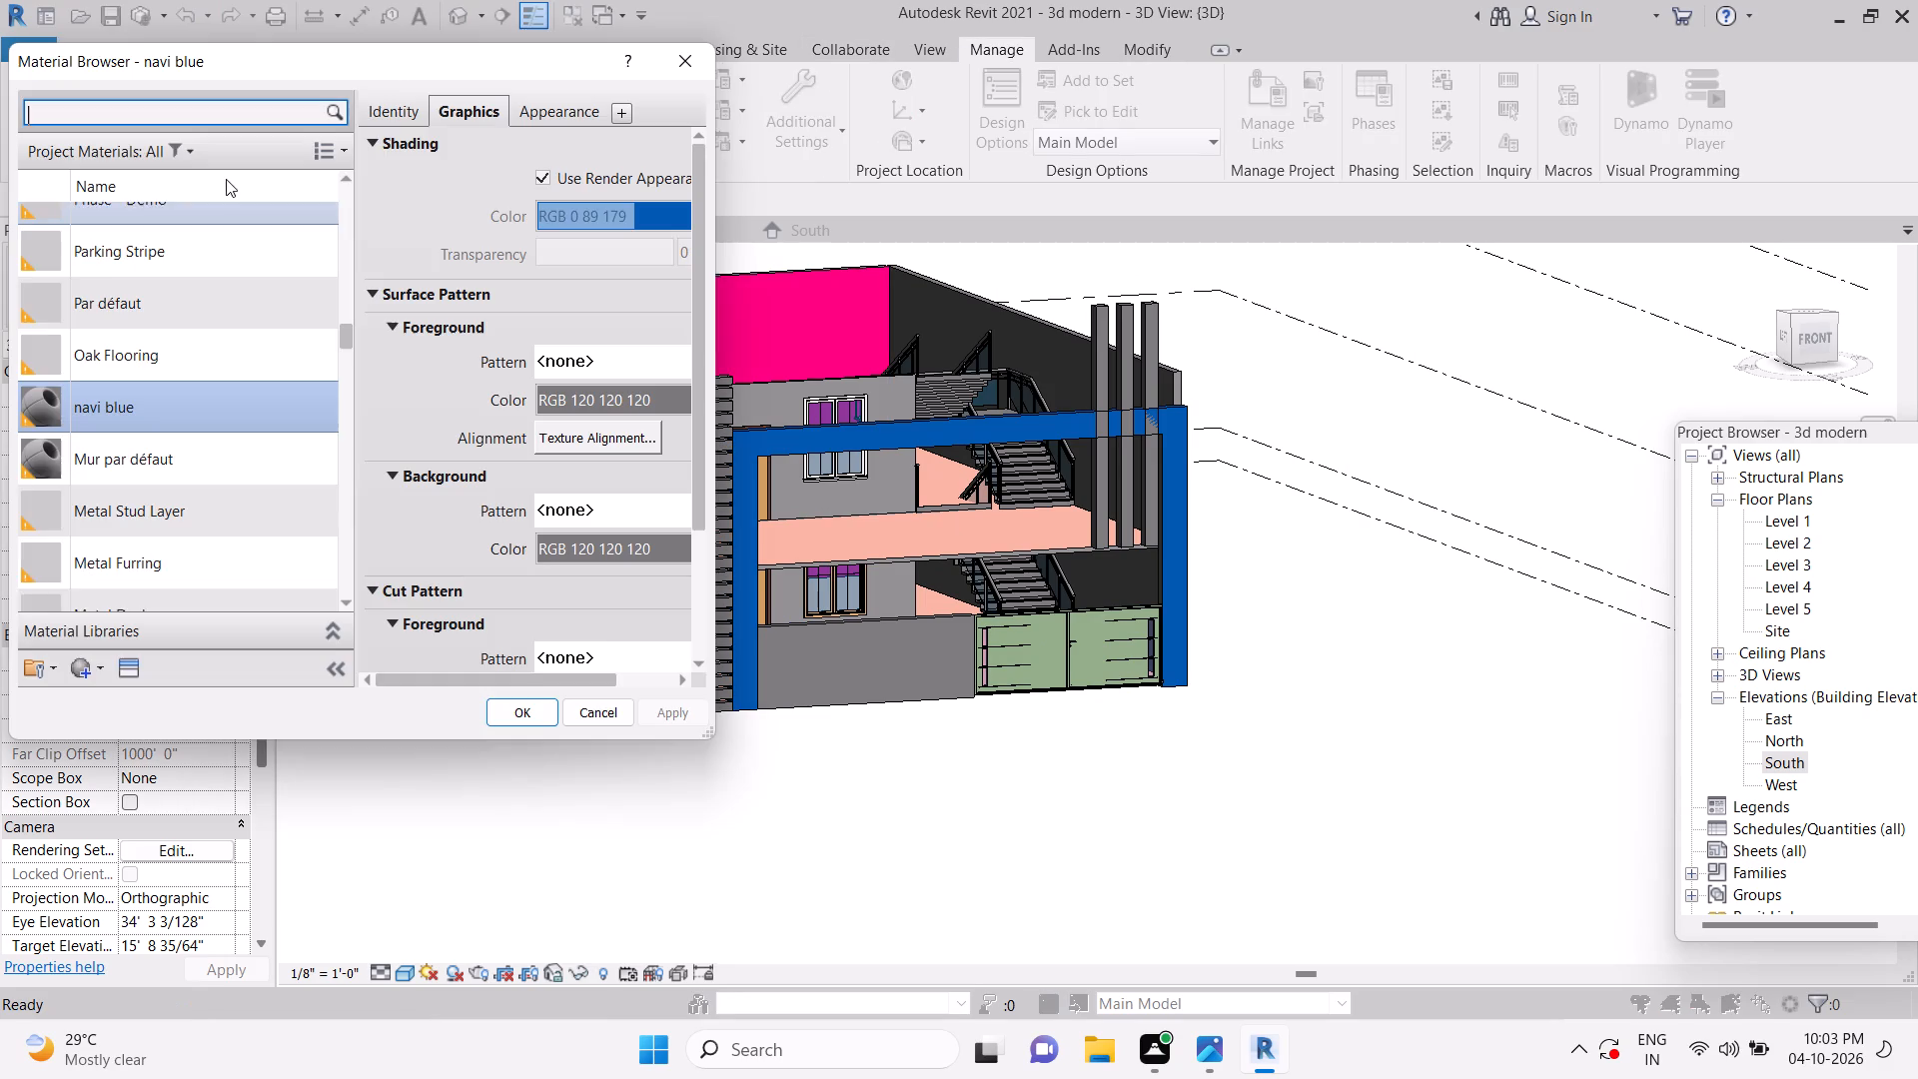
pyautogui.click(93, 660)
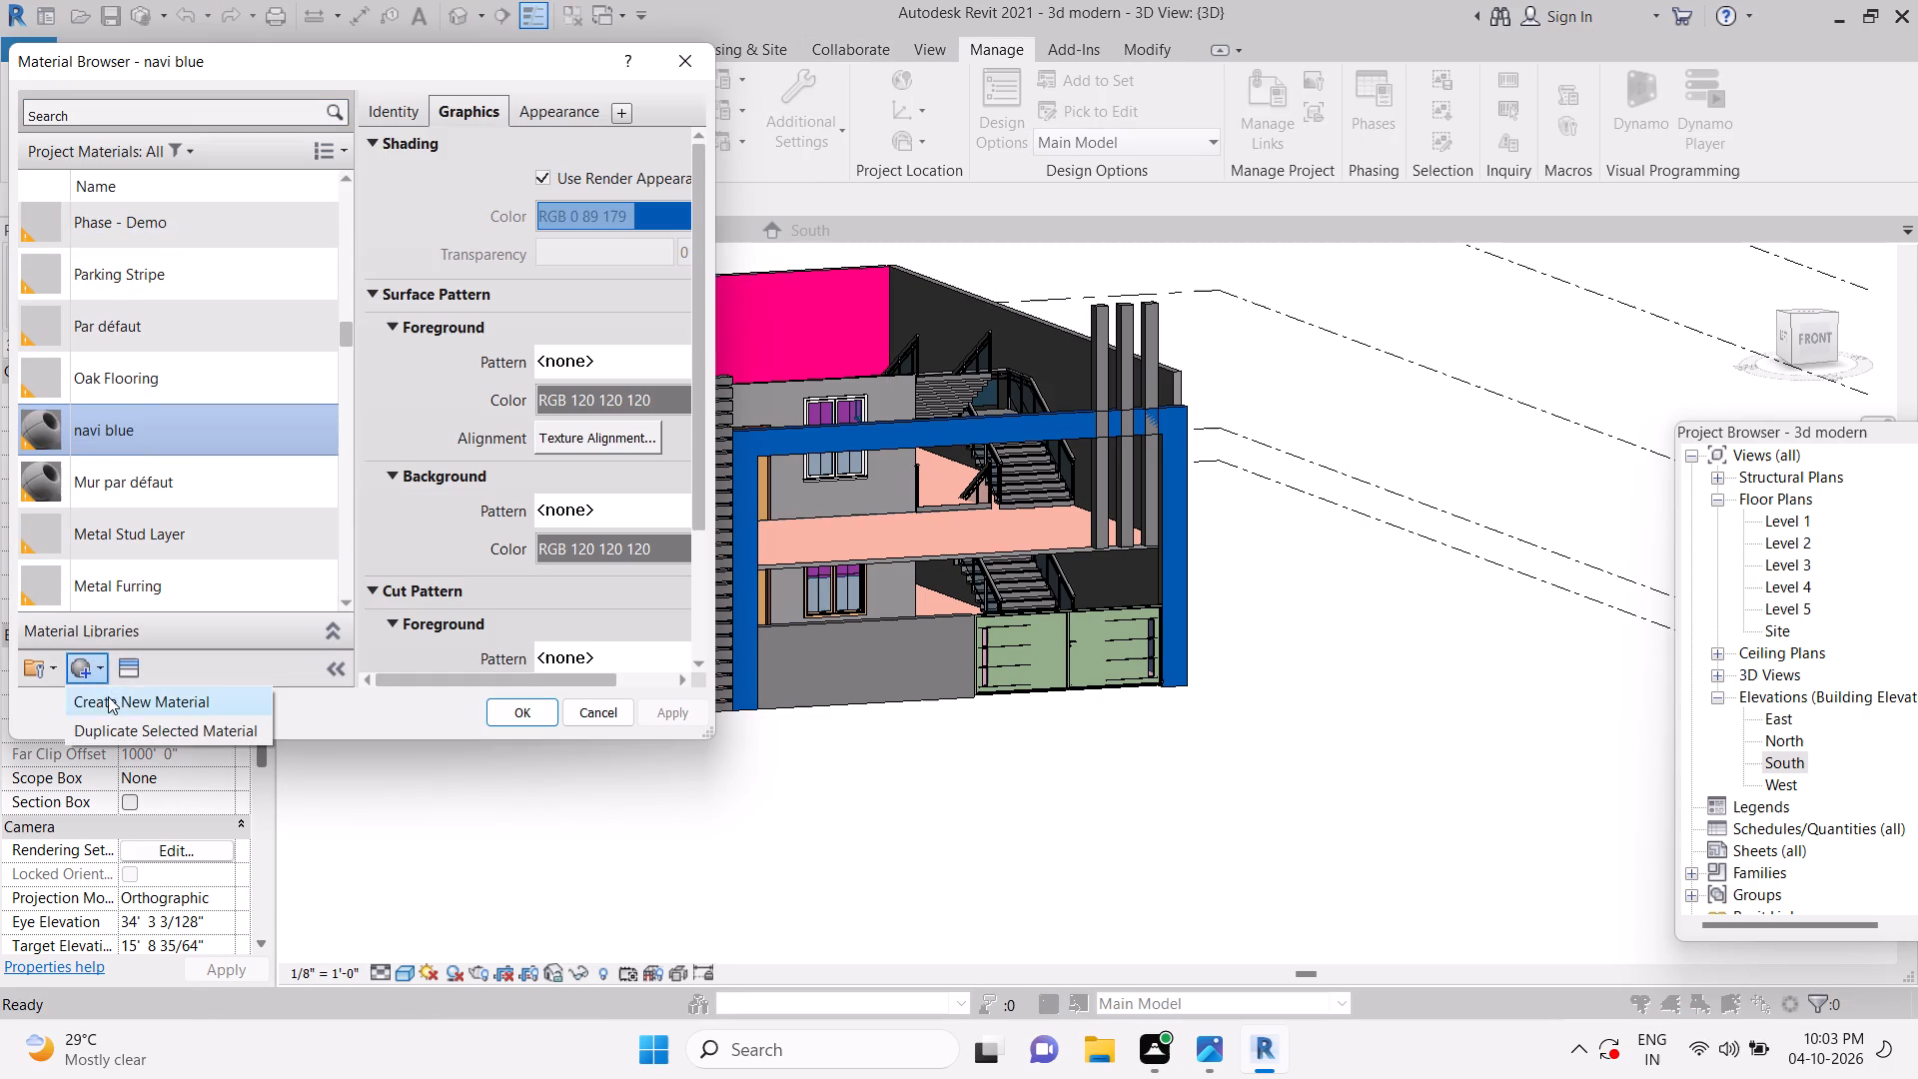
pyautogui.click(109, 698)
pyautogui.rightClick(148, 417)
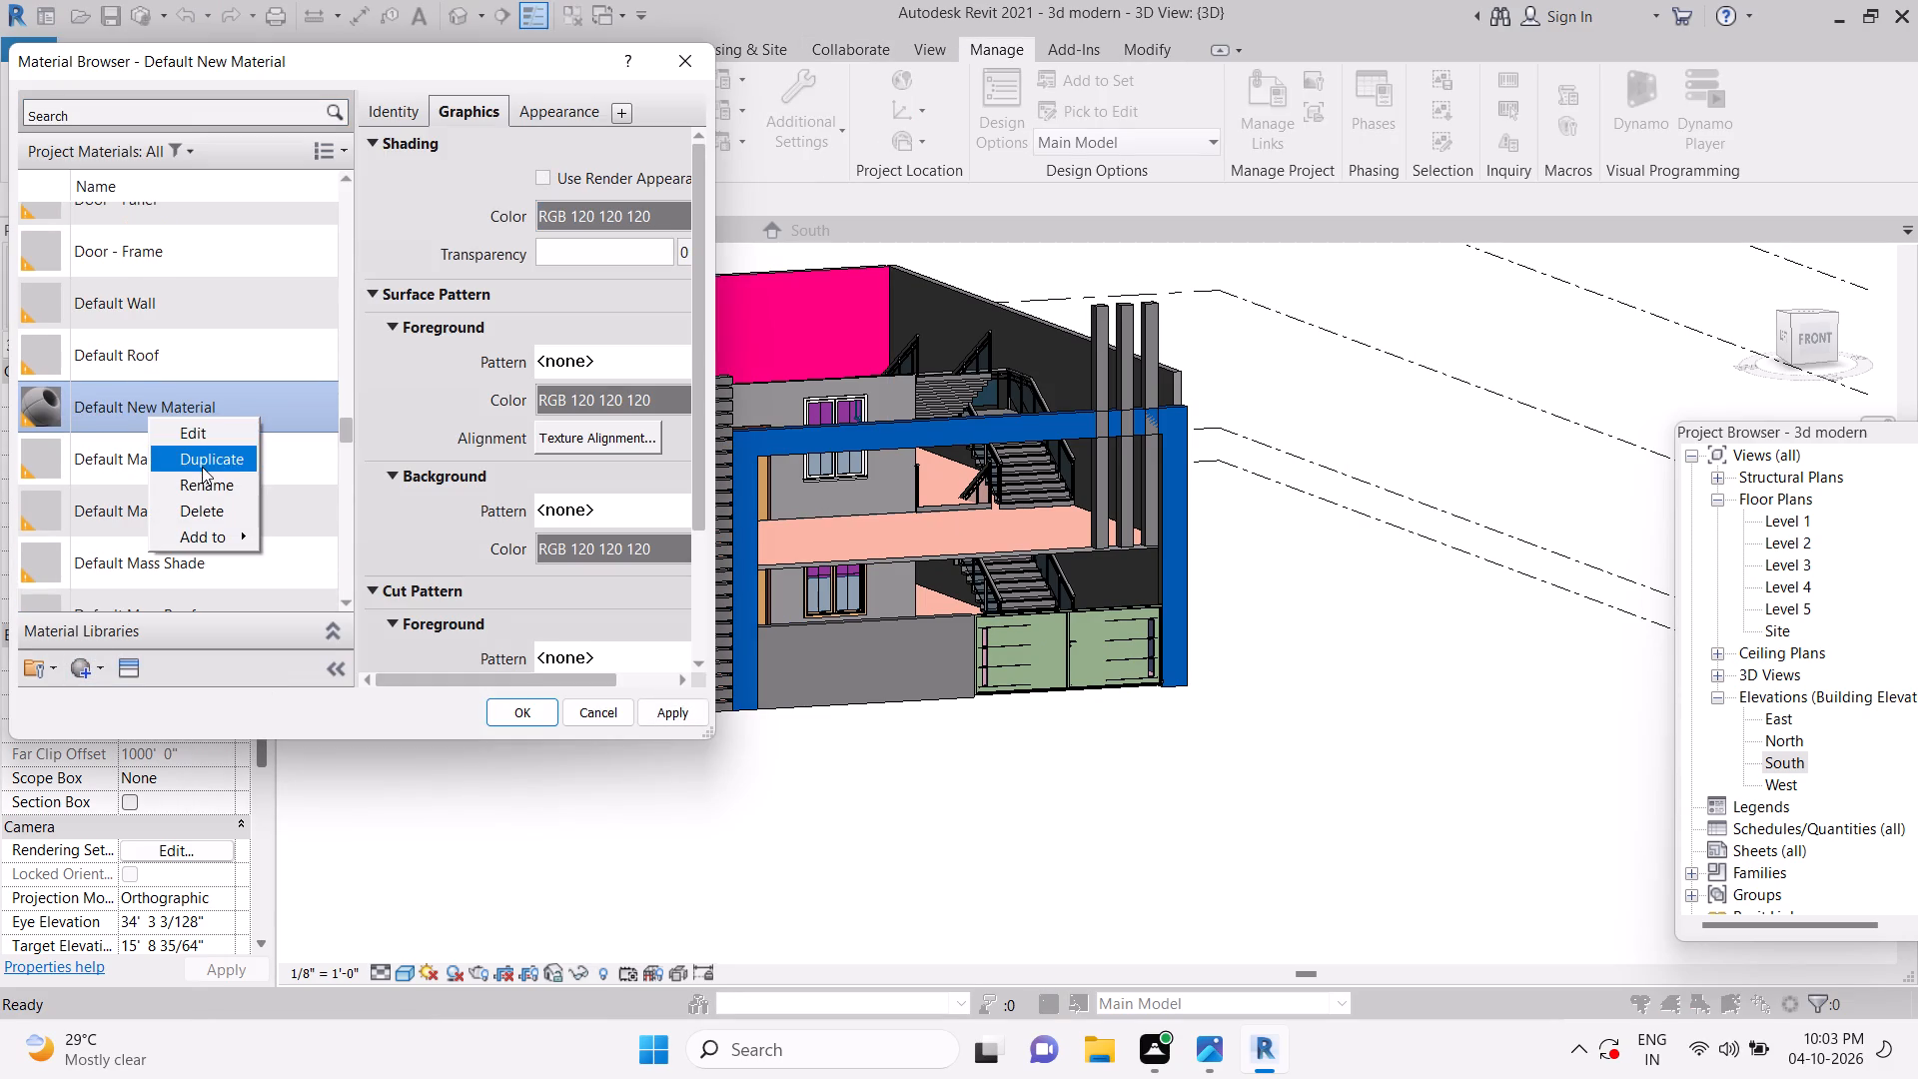
pyautogui.click(203, 478)
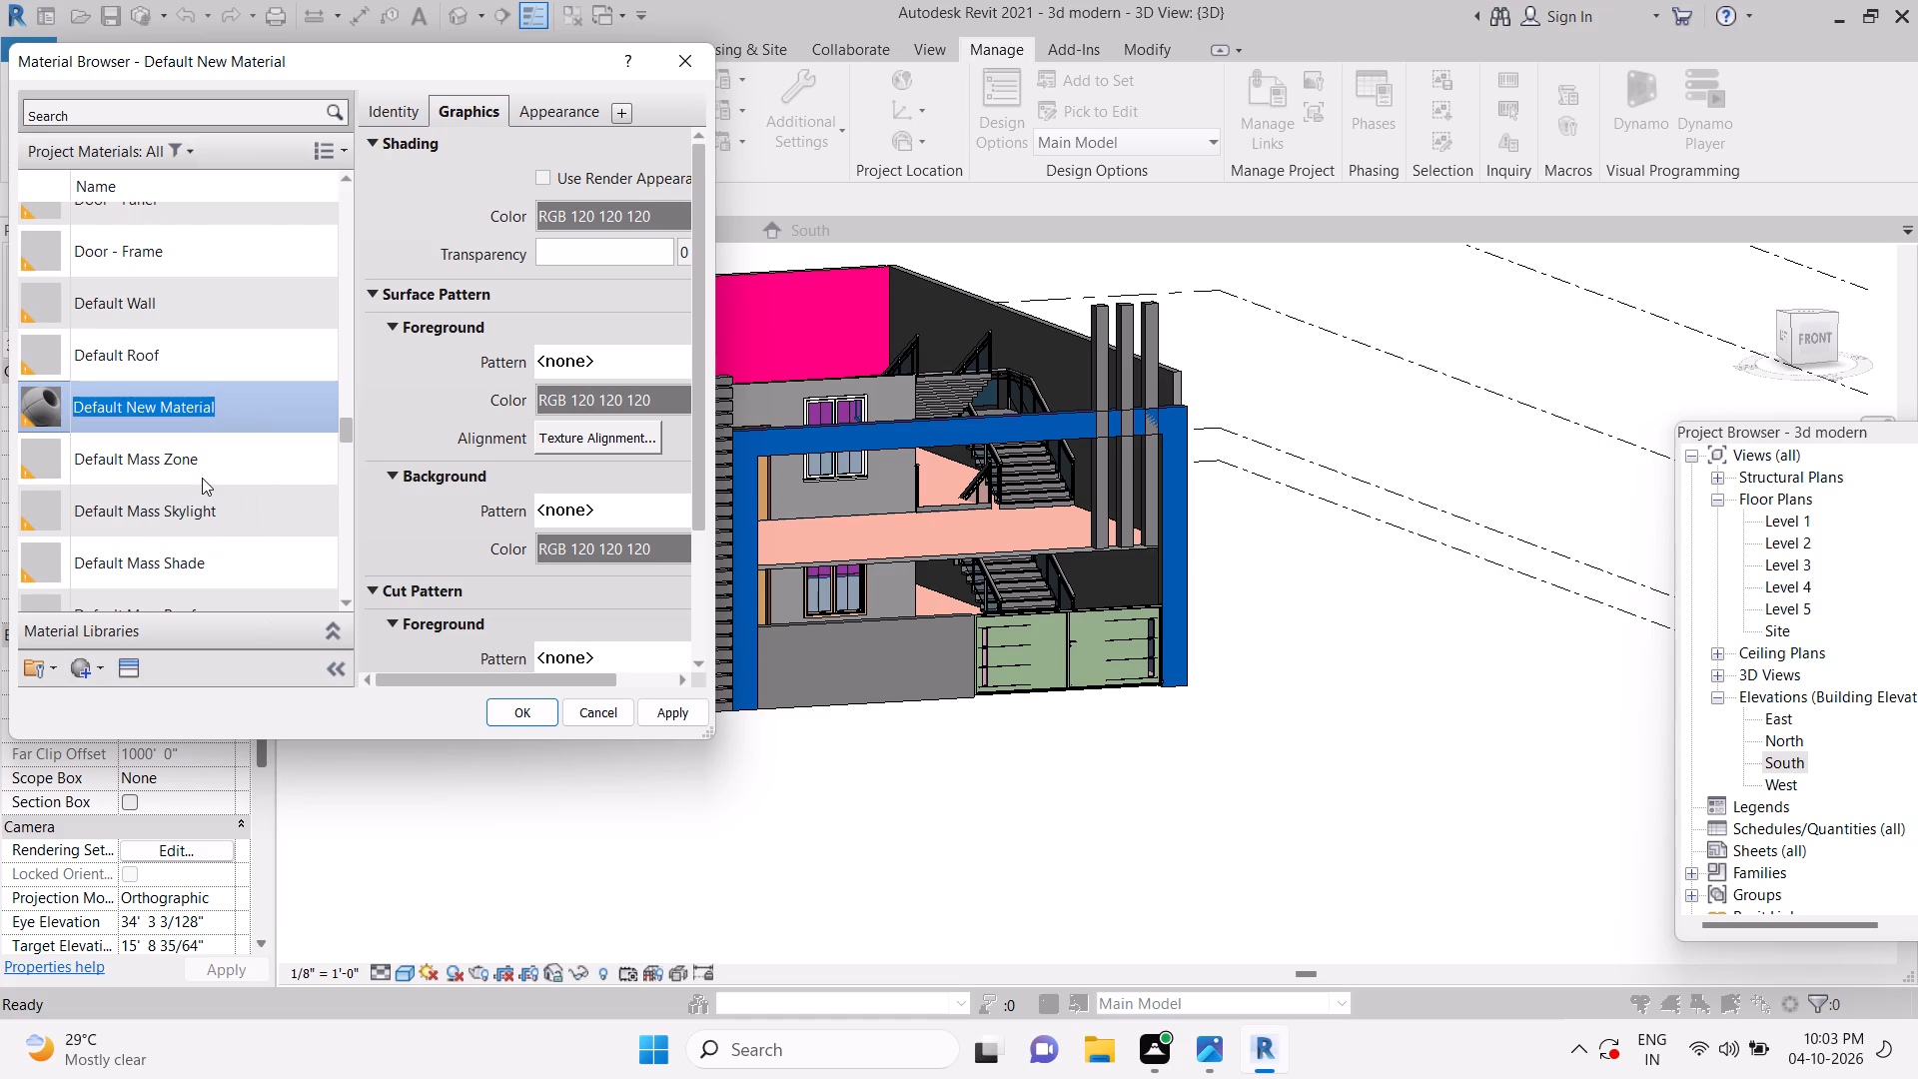
pyautogui.write('pisaa')
pyautogui.press('BackSpace')
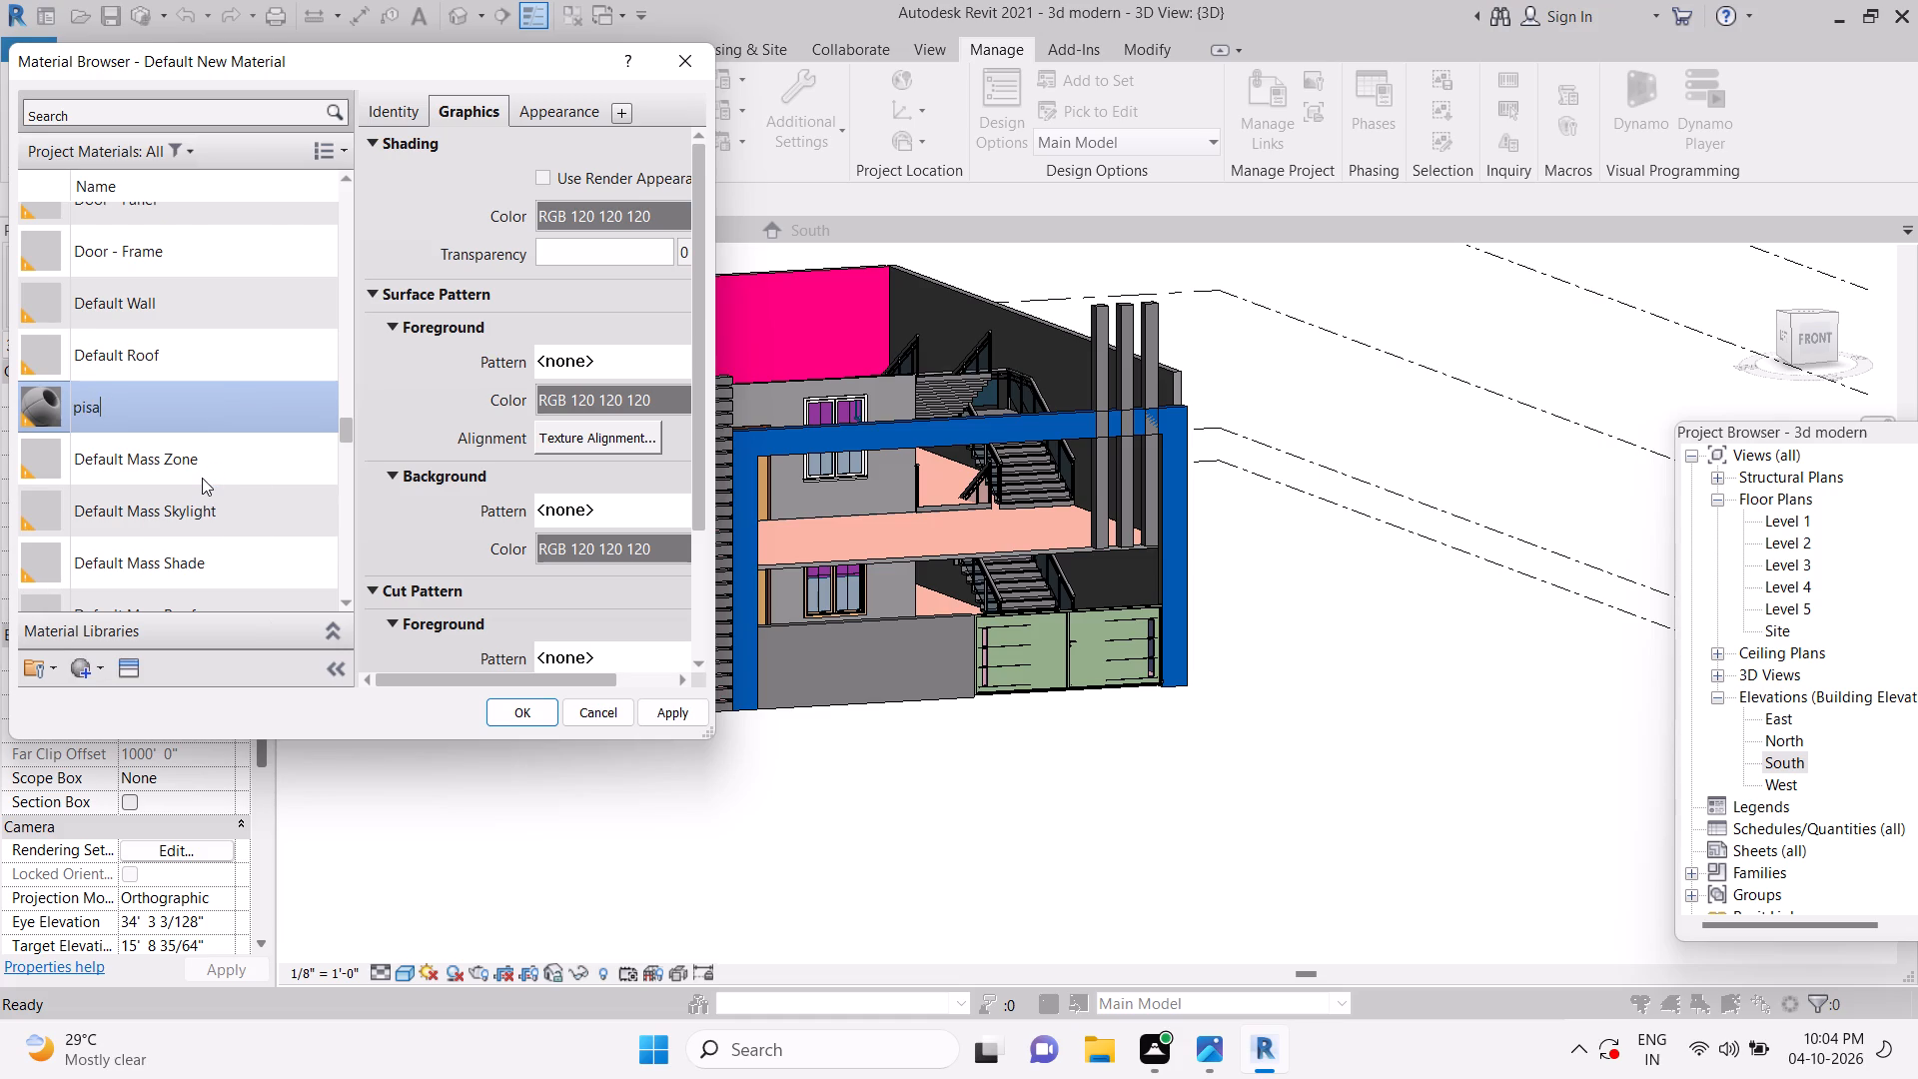
pyautogui.press('BackSpace')
pyautogui.write('ta')
pyautogui.press('space')
pyautogui.write('colour')
# Set the appearance colour of the pista colour material to RGB 0 181 181.
pyautogui.click(558, 119)
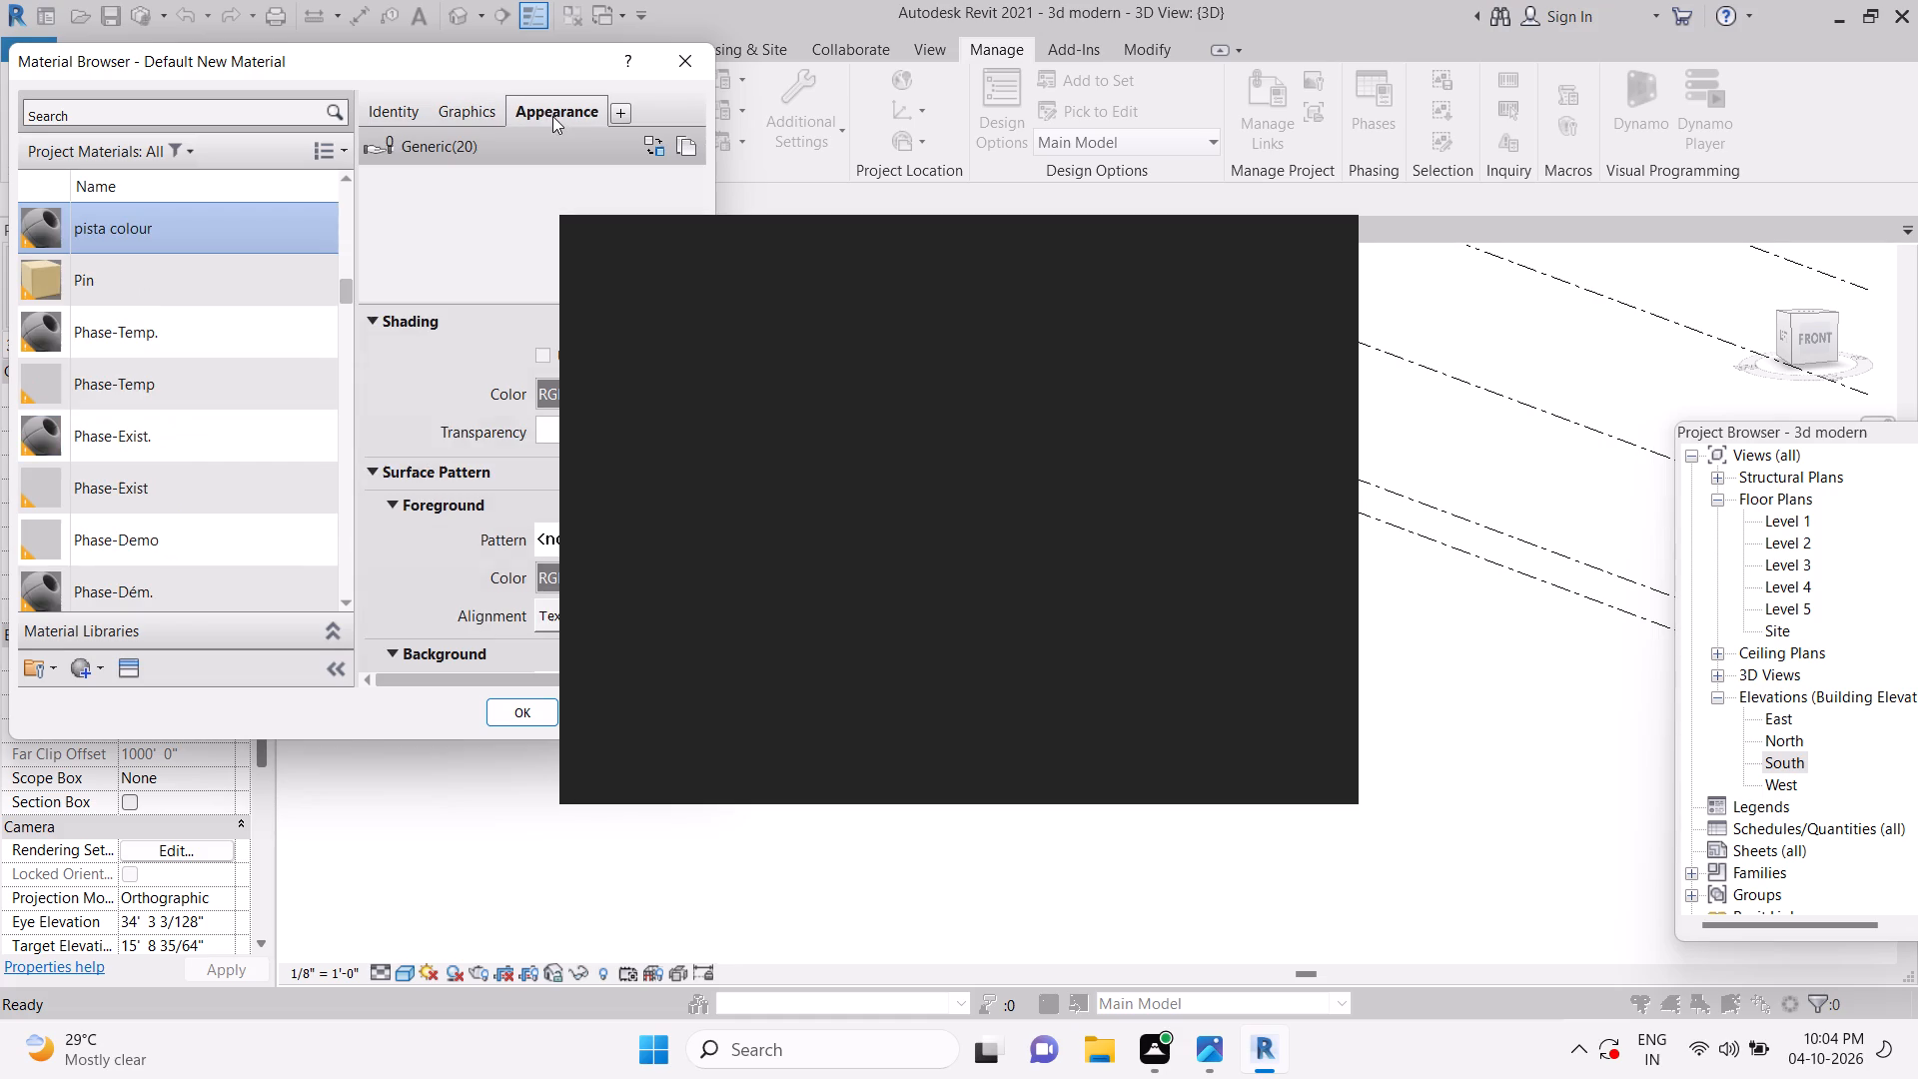
pyautogui.click(551, 379)
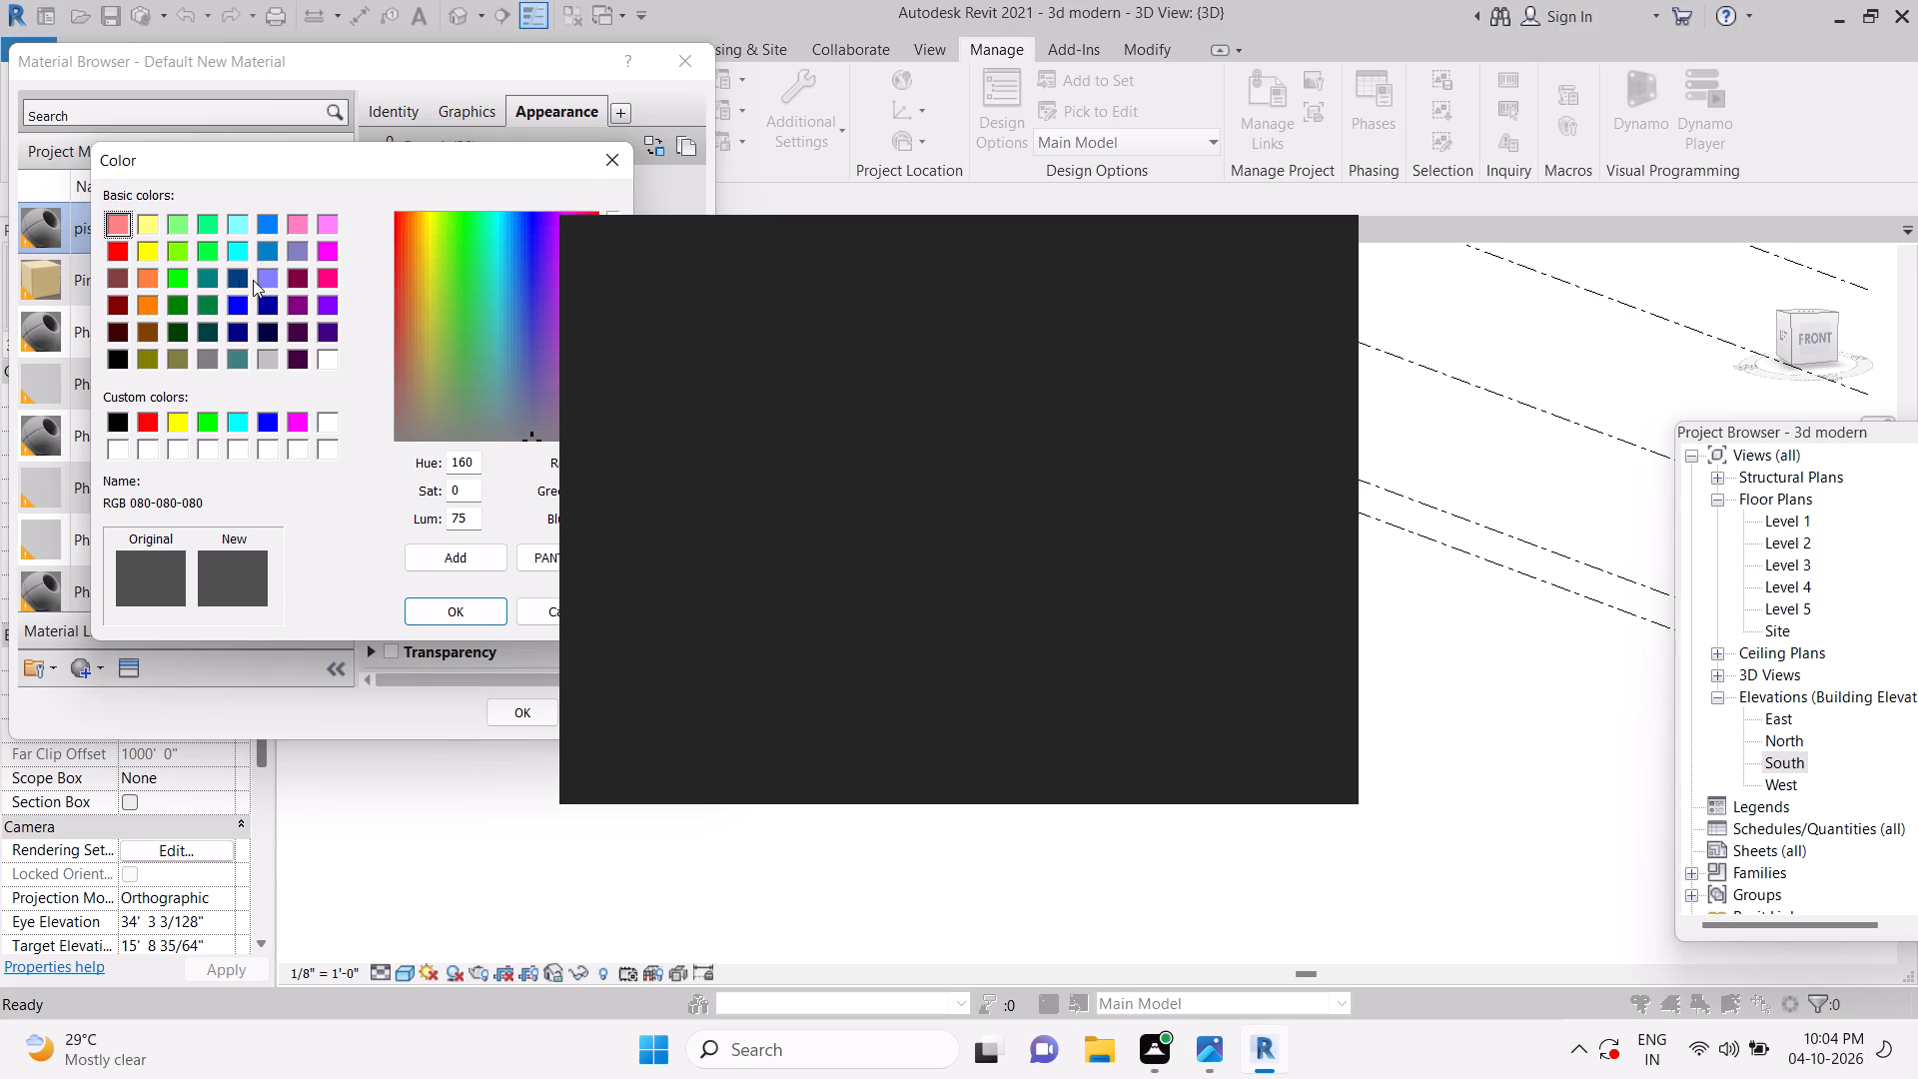
pyautogui.click(213, 282)
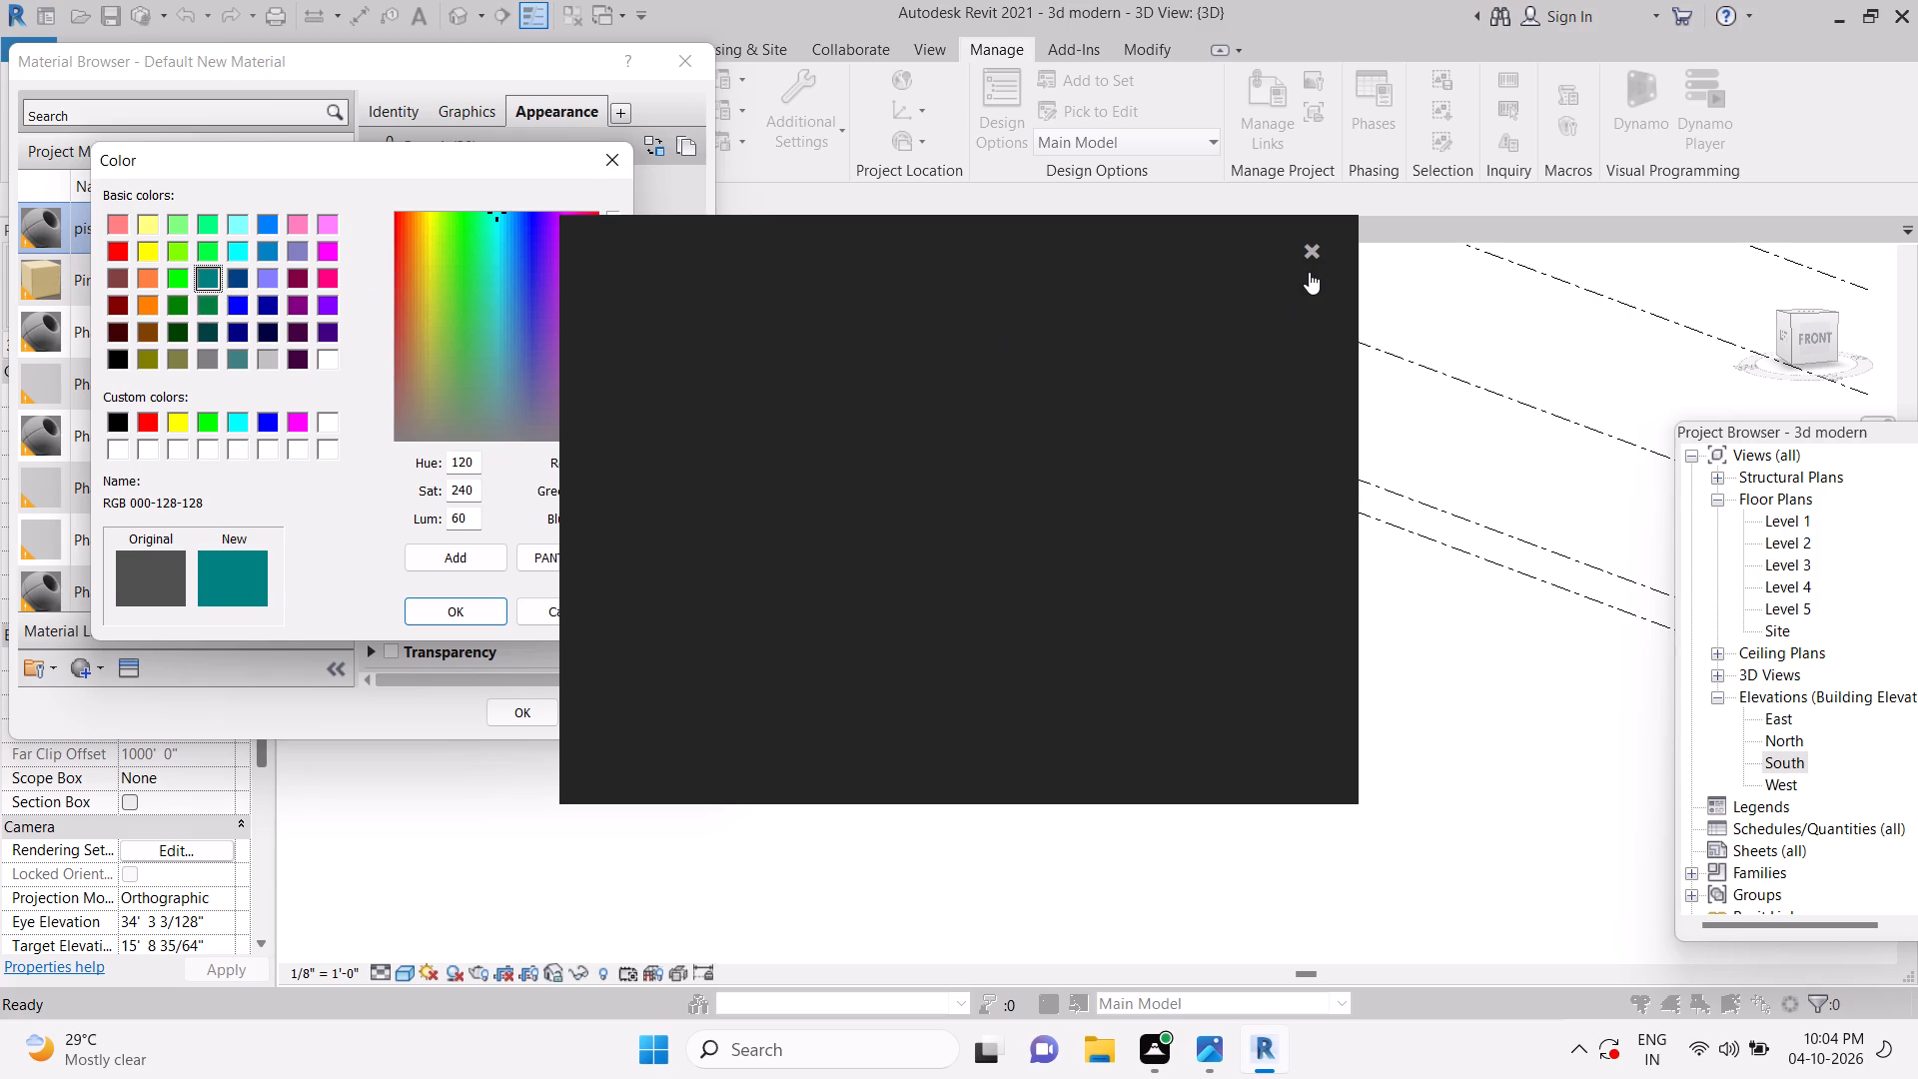
pyautogui.click(1308, 254)
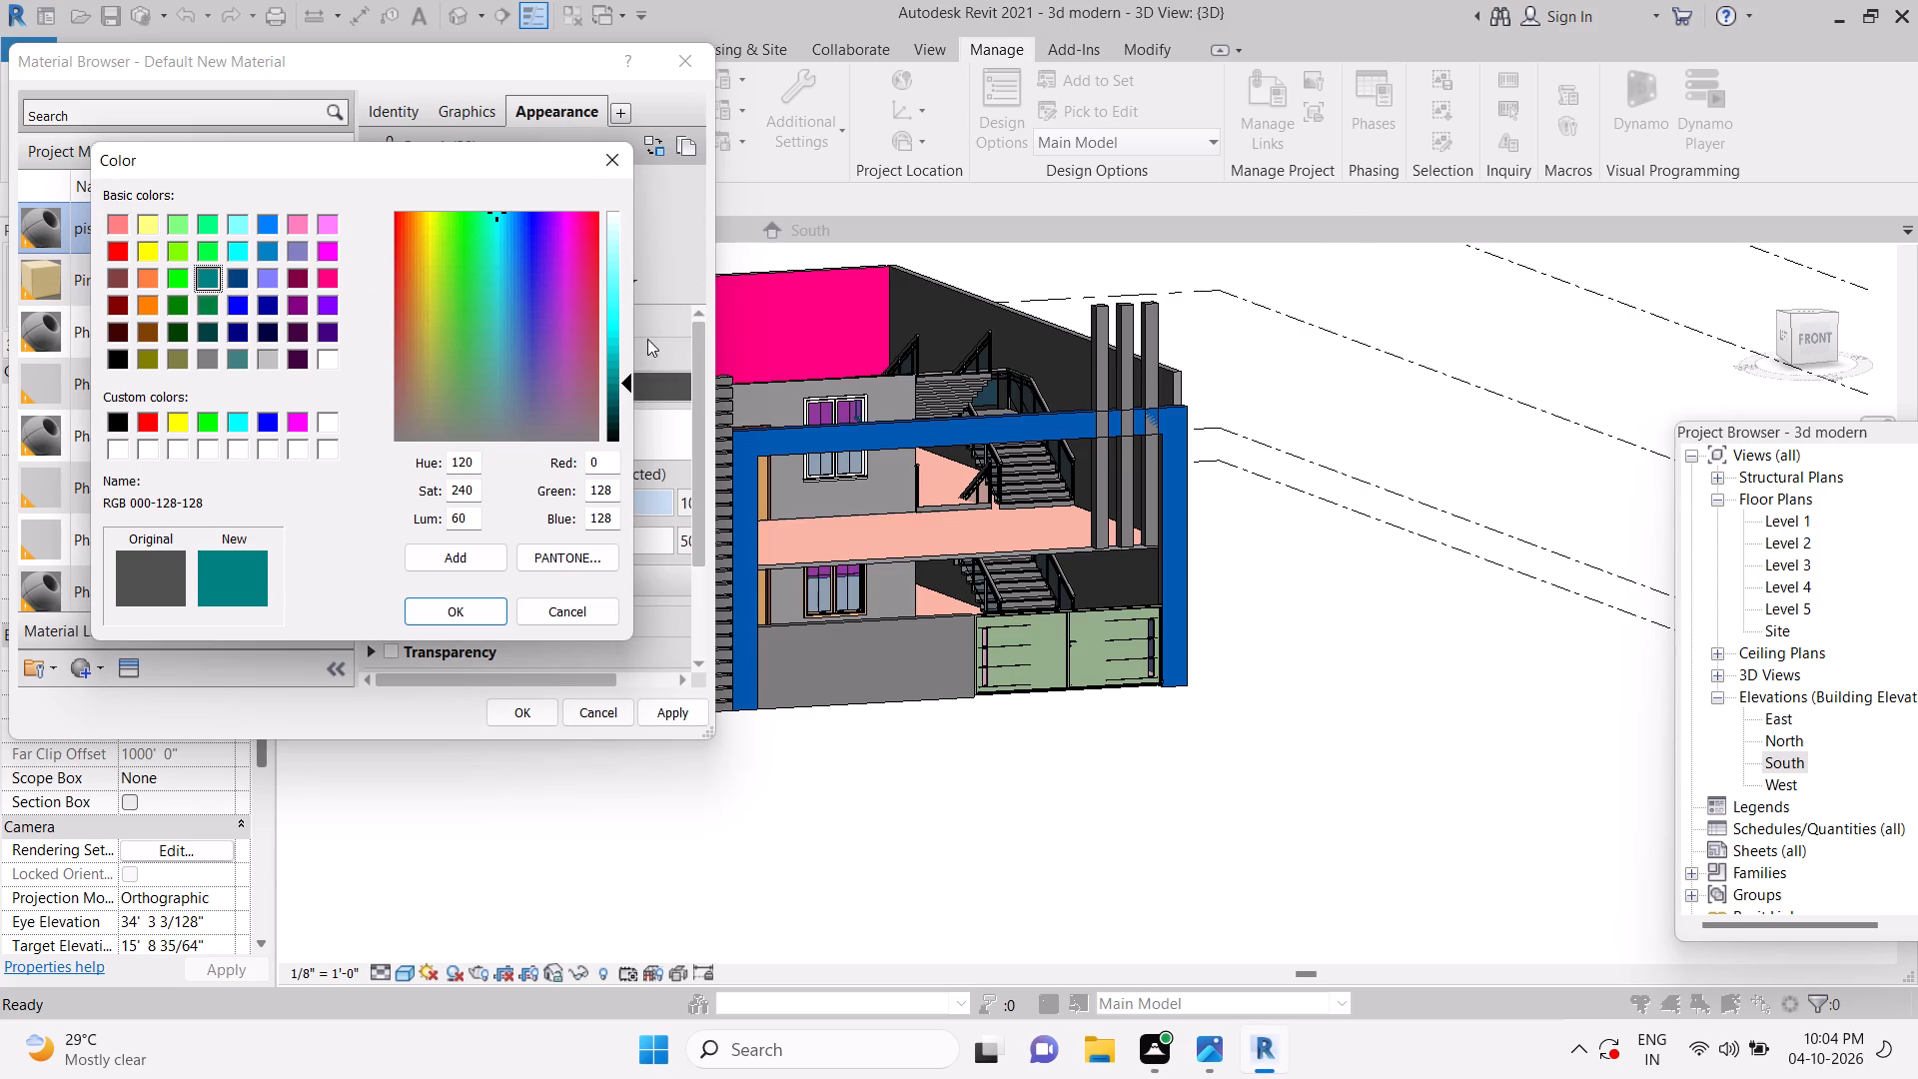
pyautogui.moveTo(631, 373); pyautogui.dragTo(626, 316)
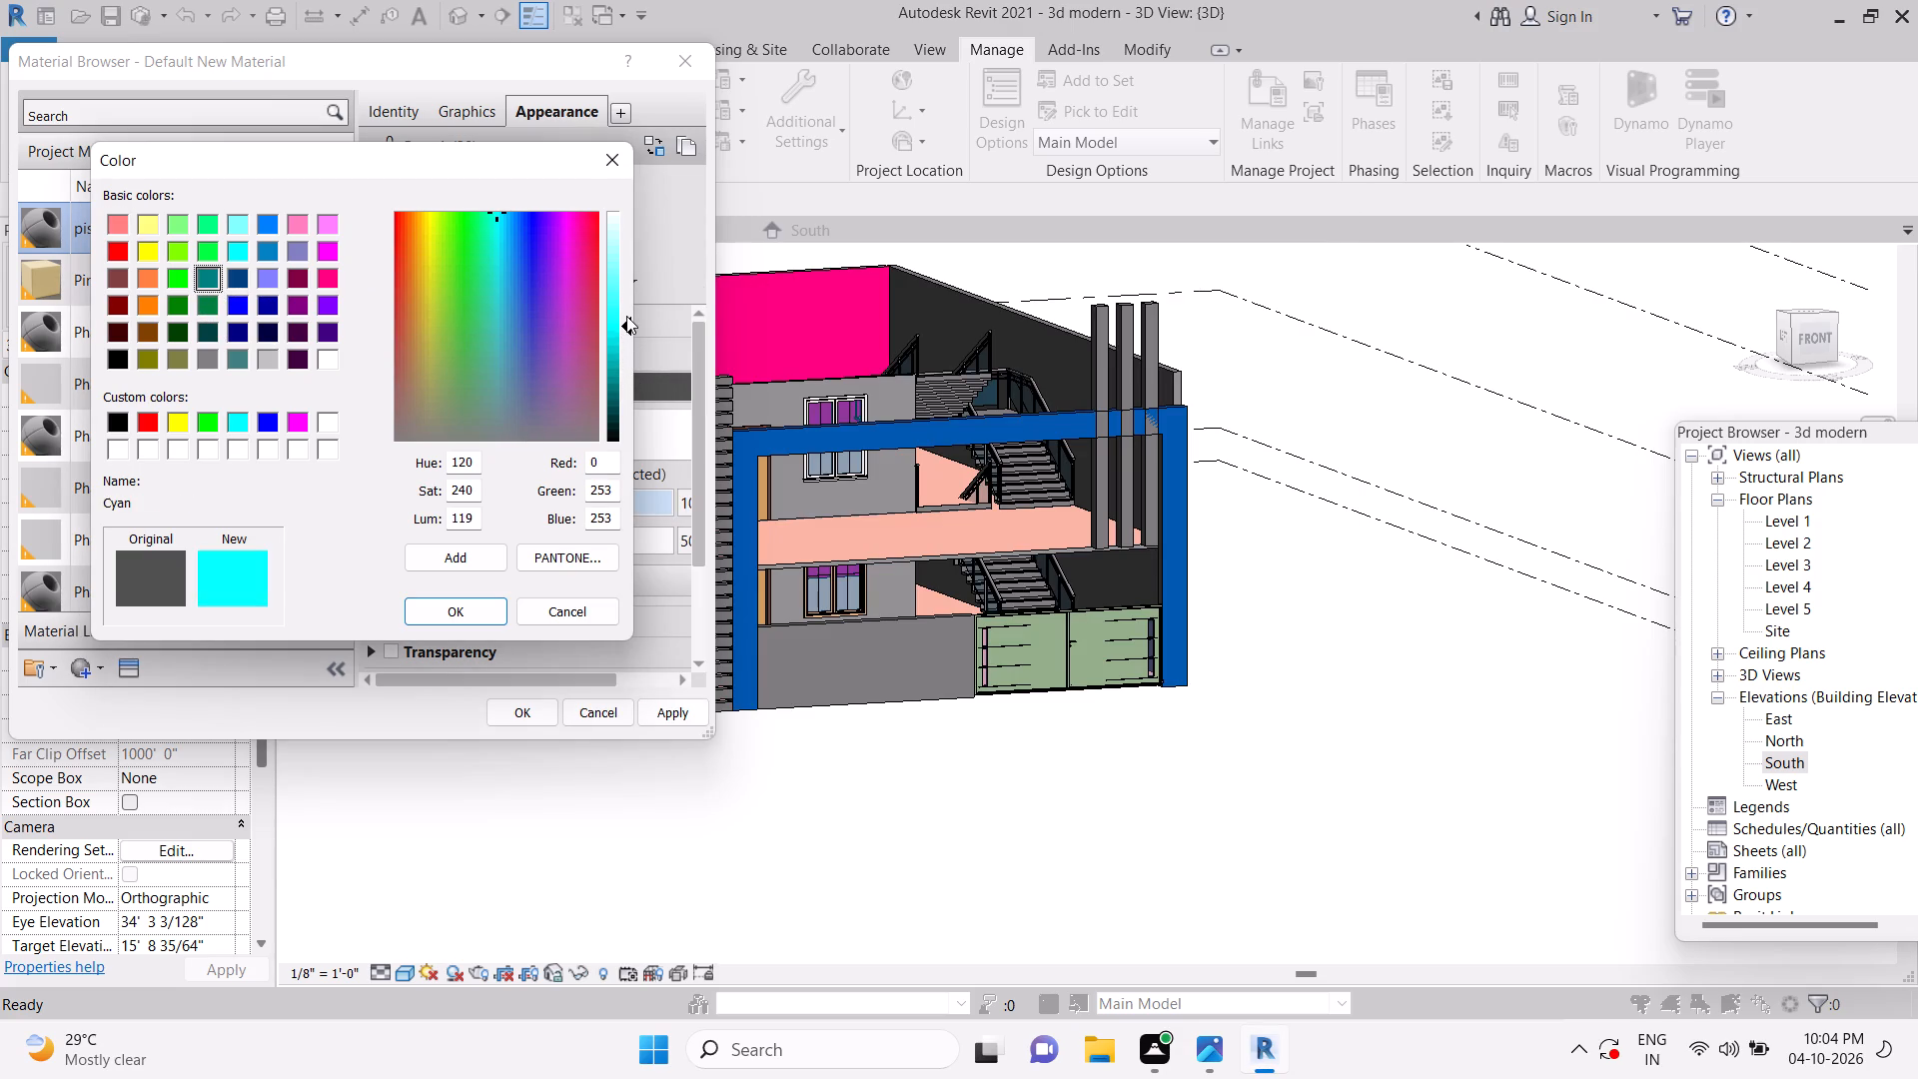
pyautogui.moveTo(626, 316); pyautogui.dragTo(620, 434)
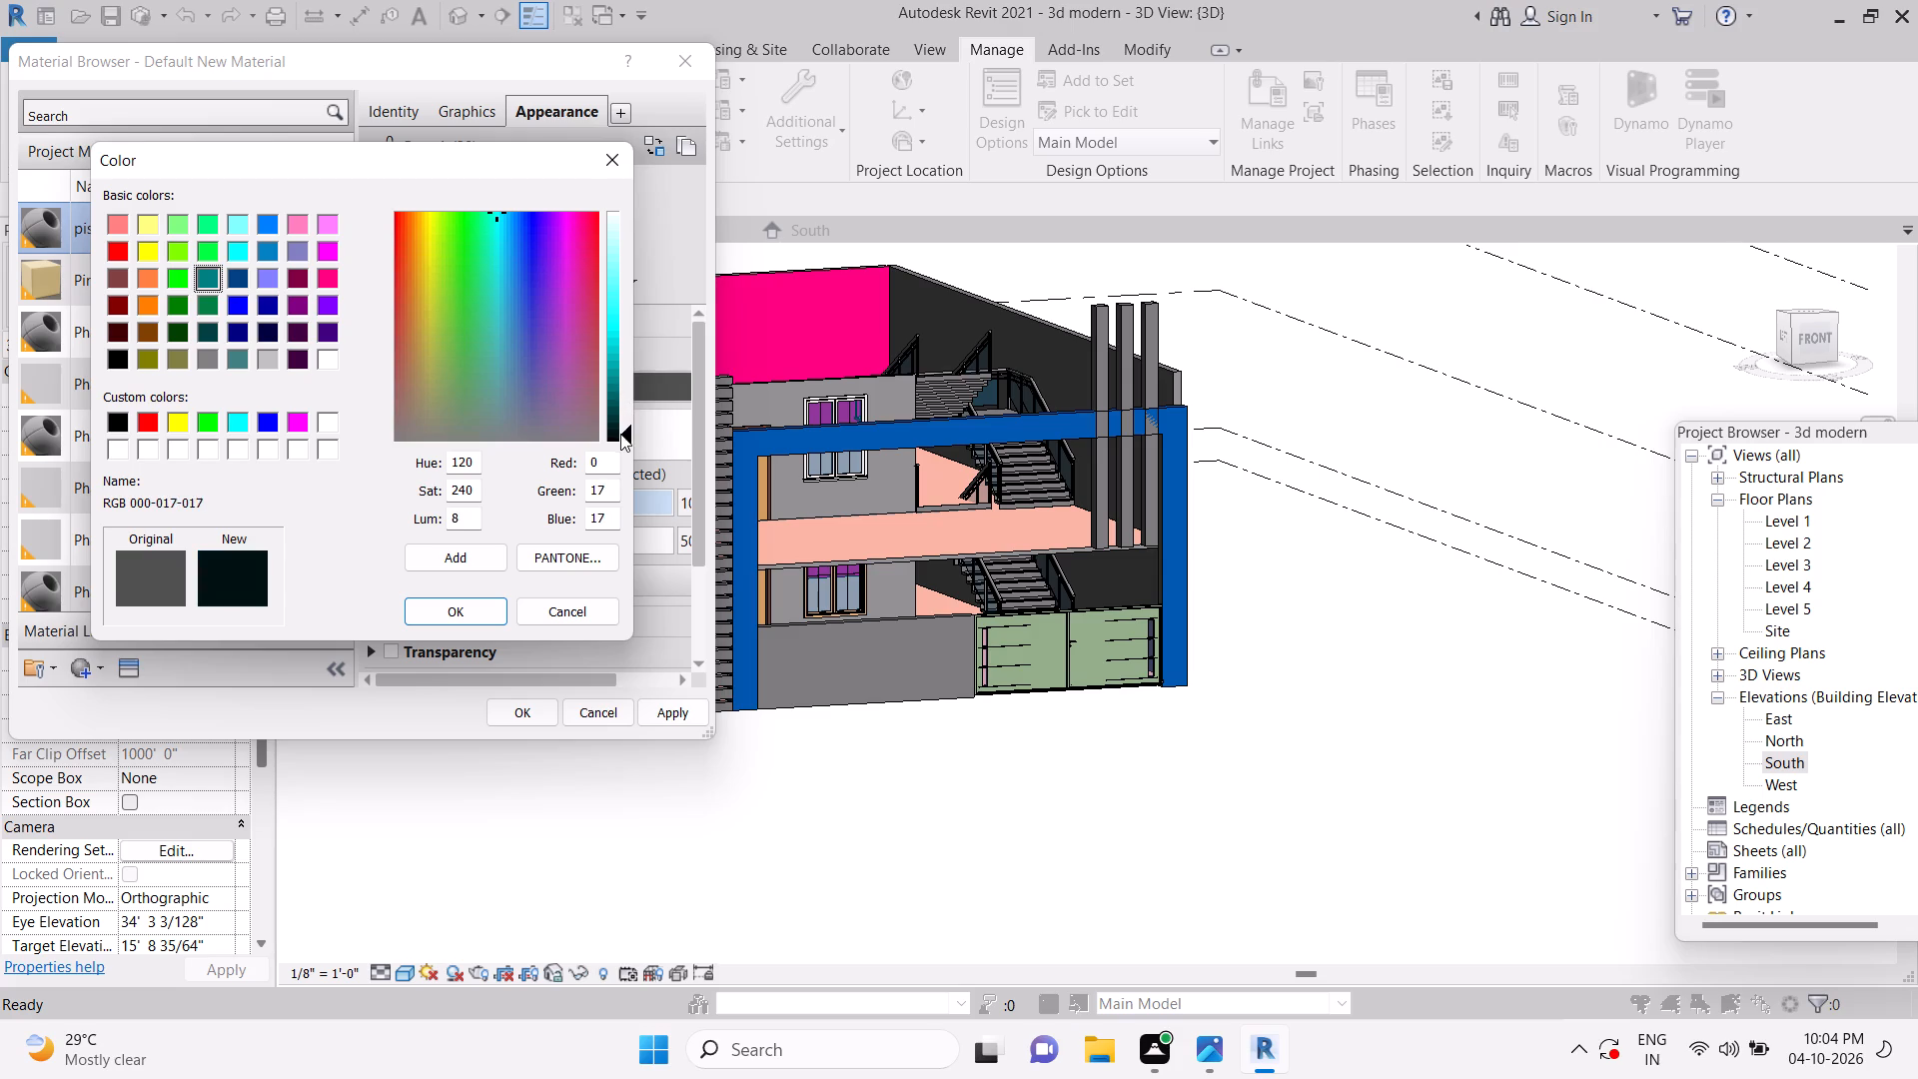
pyautogui.moveTo(620, 434); pyautogui.dragTo(619, 372)
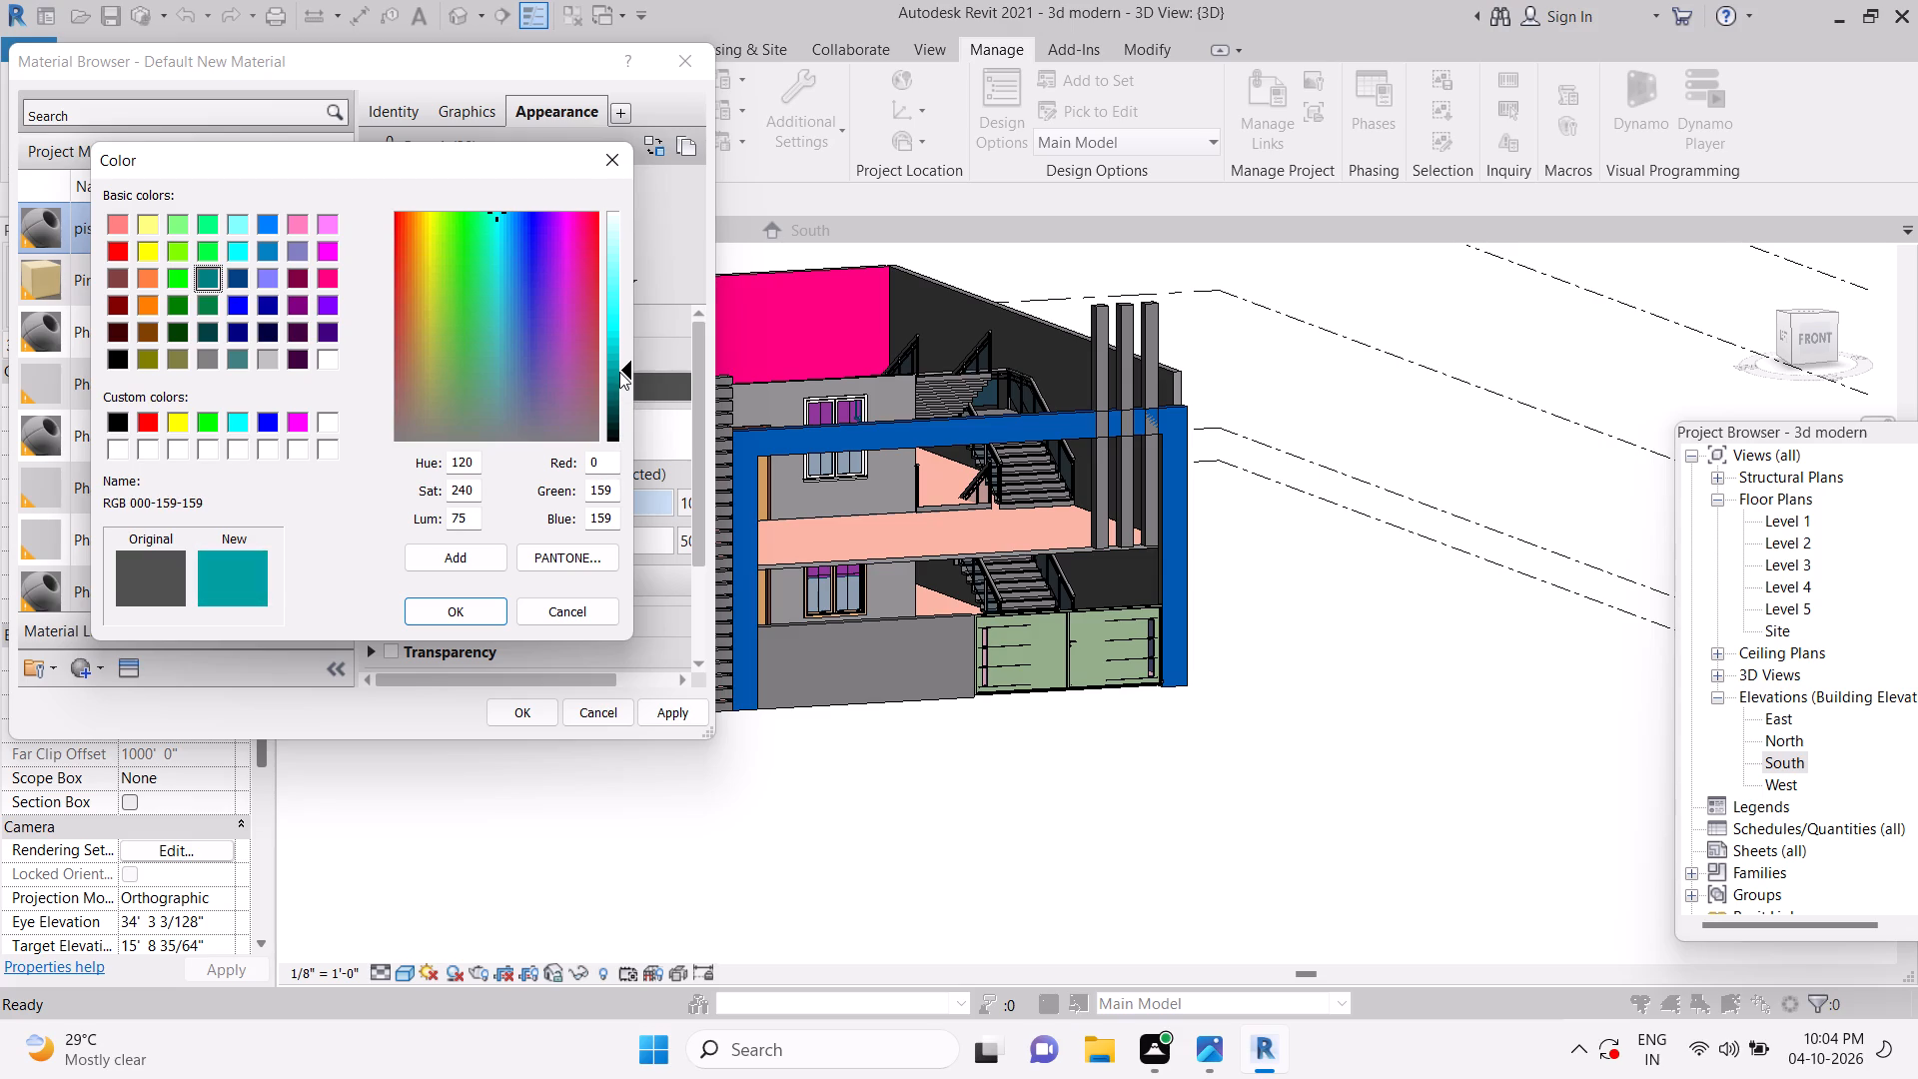
pyautogui.moveTo(619, 372); pyautogui.dragTo(621, 356)
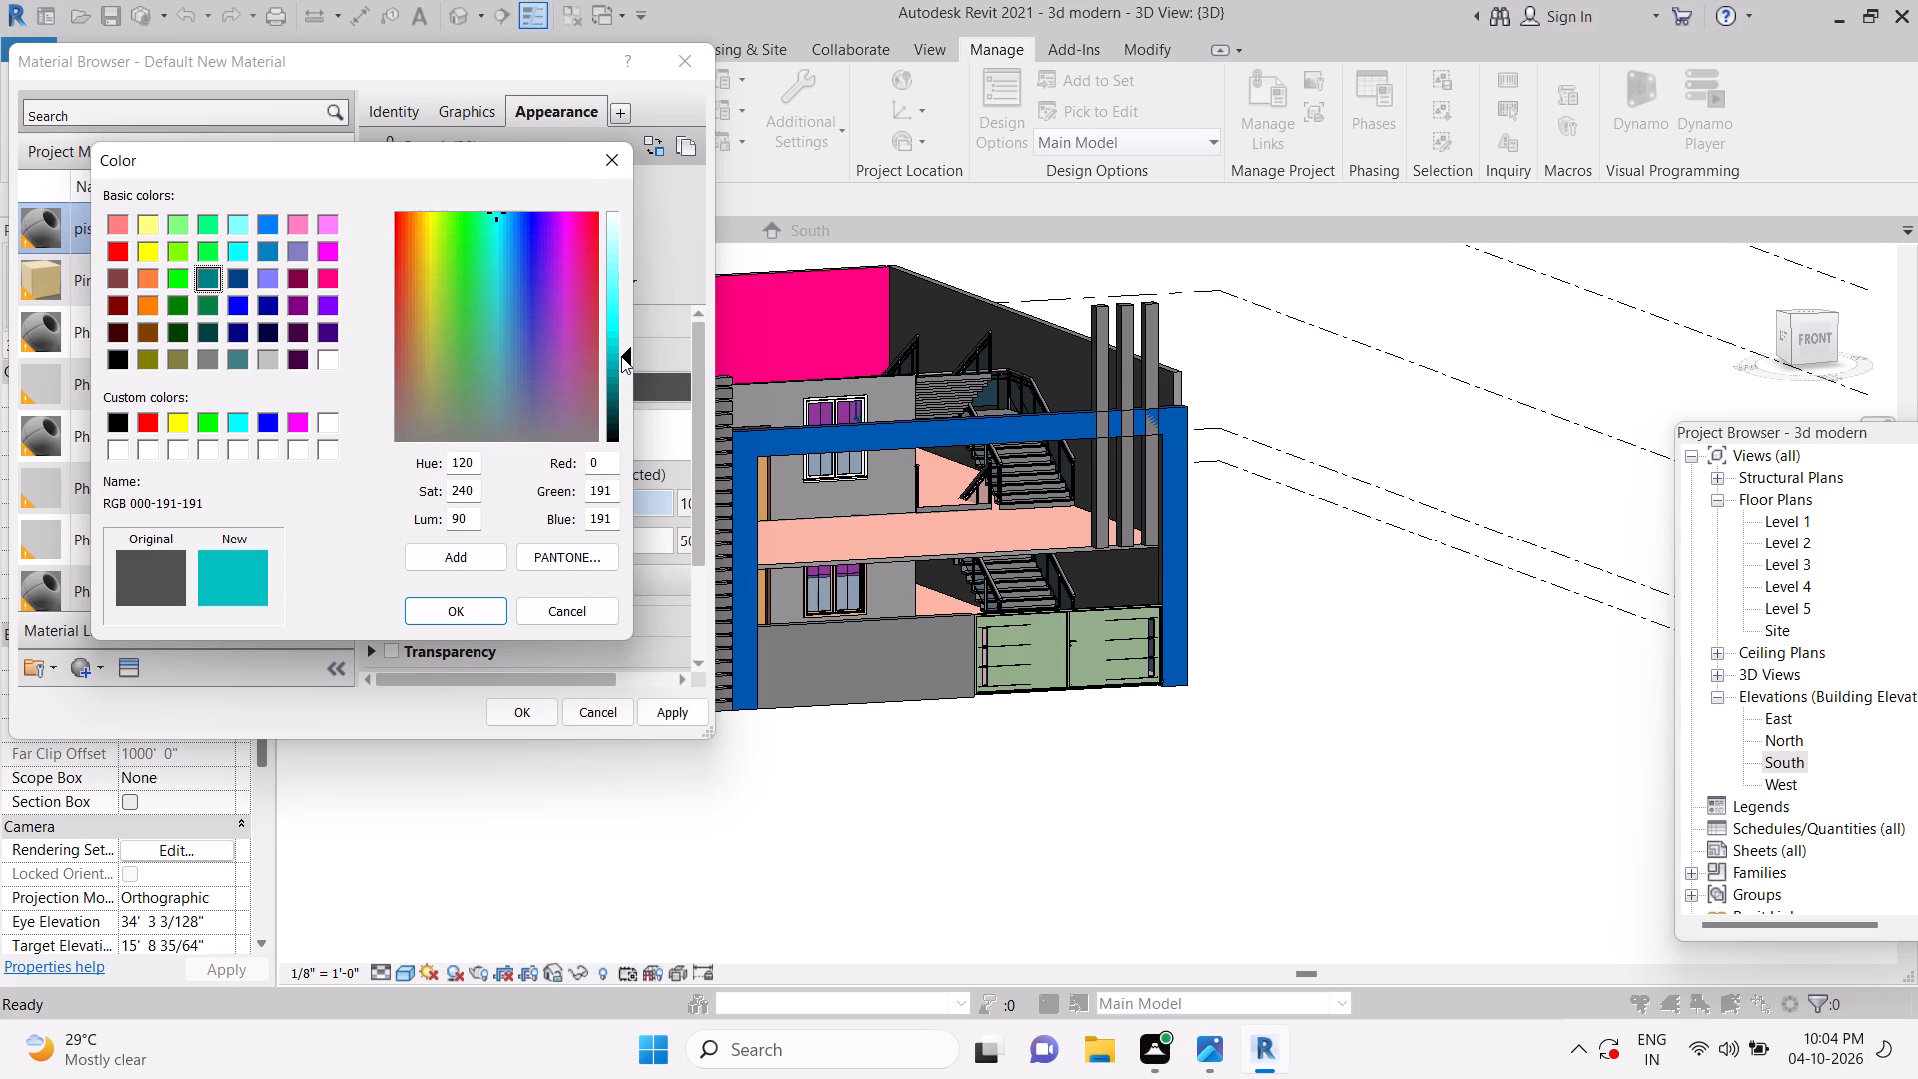
pyautogui.moveTo(621, 356); pyautogui.dragTo(625, 360)
pyautogui.click(456, 606)
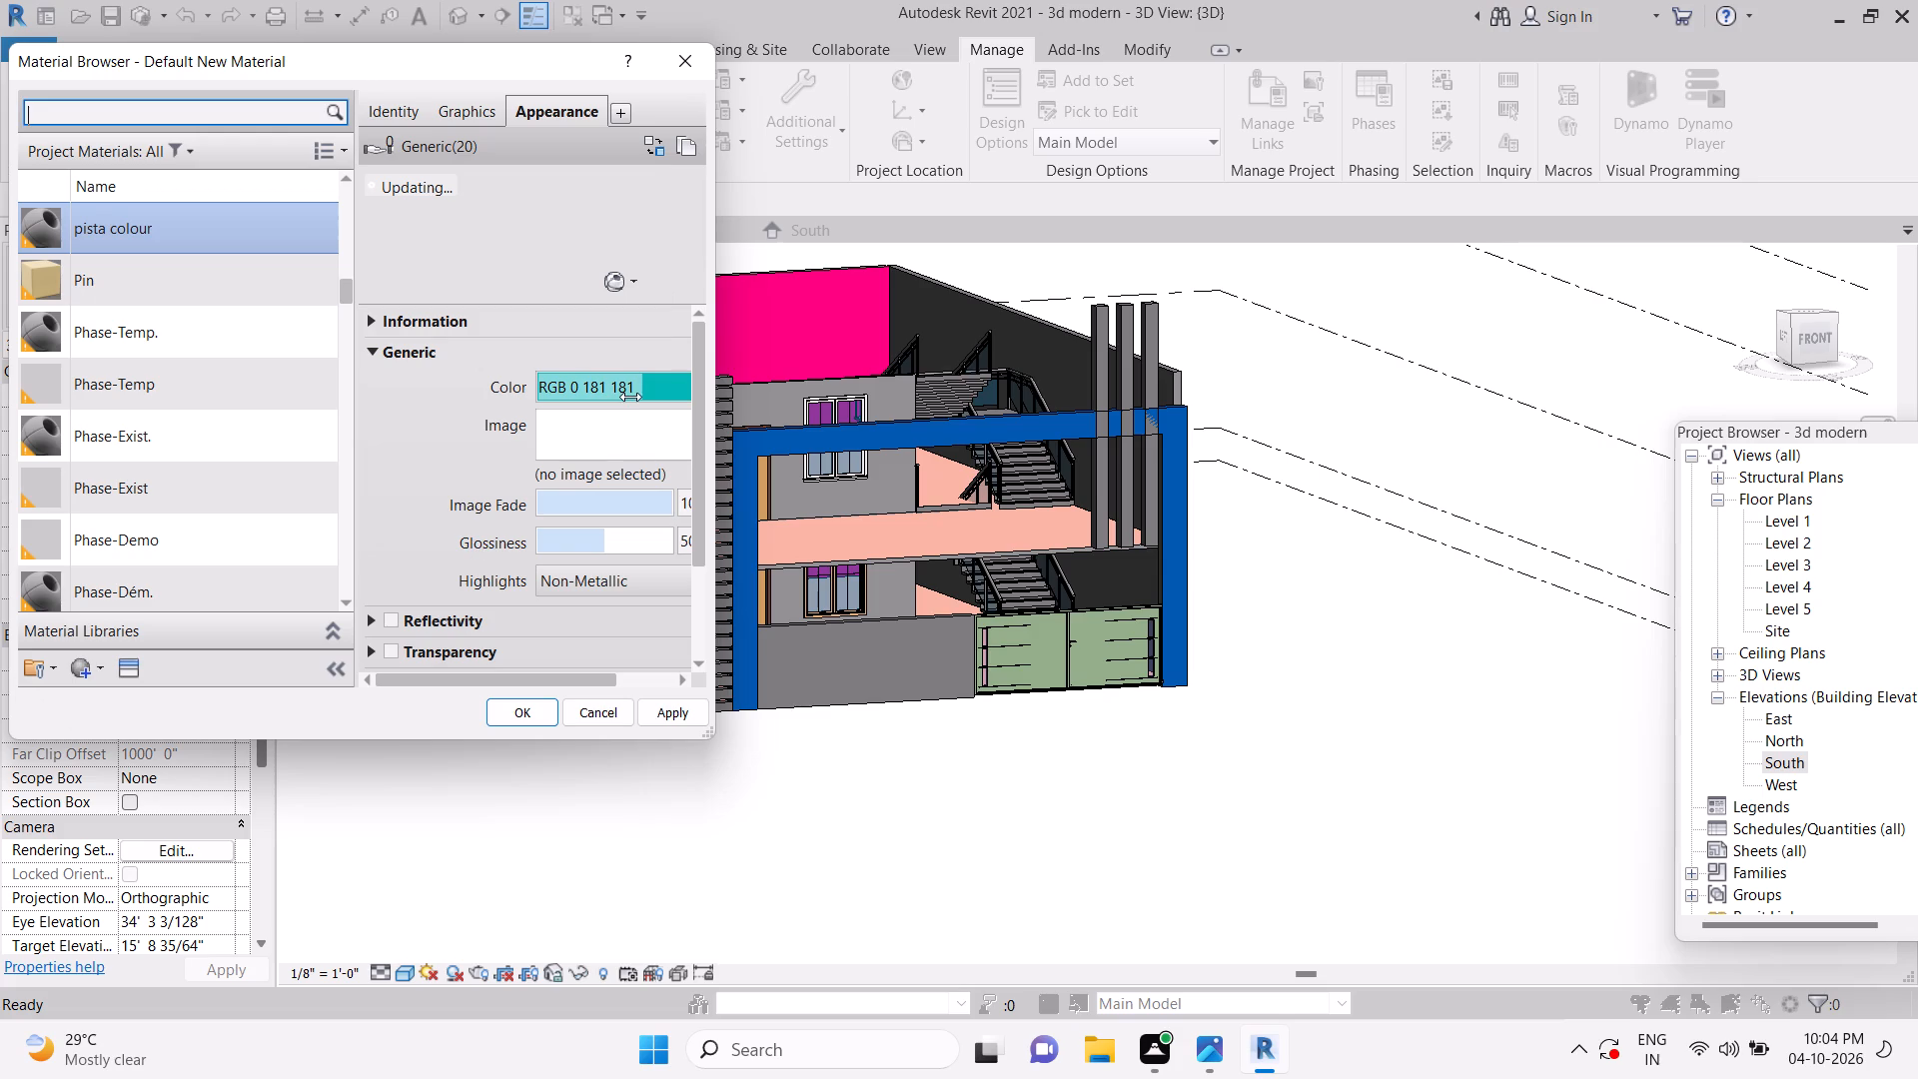
# Make the pista colour material's shading use its render appearance and accept the material changes.
pyautogui.click(480, 107)
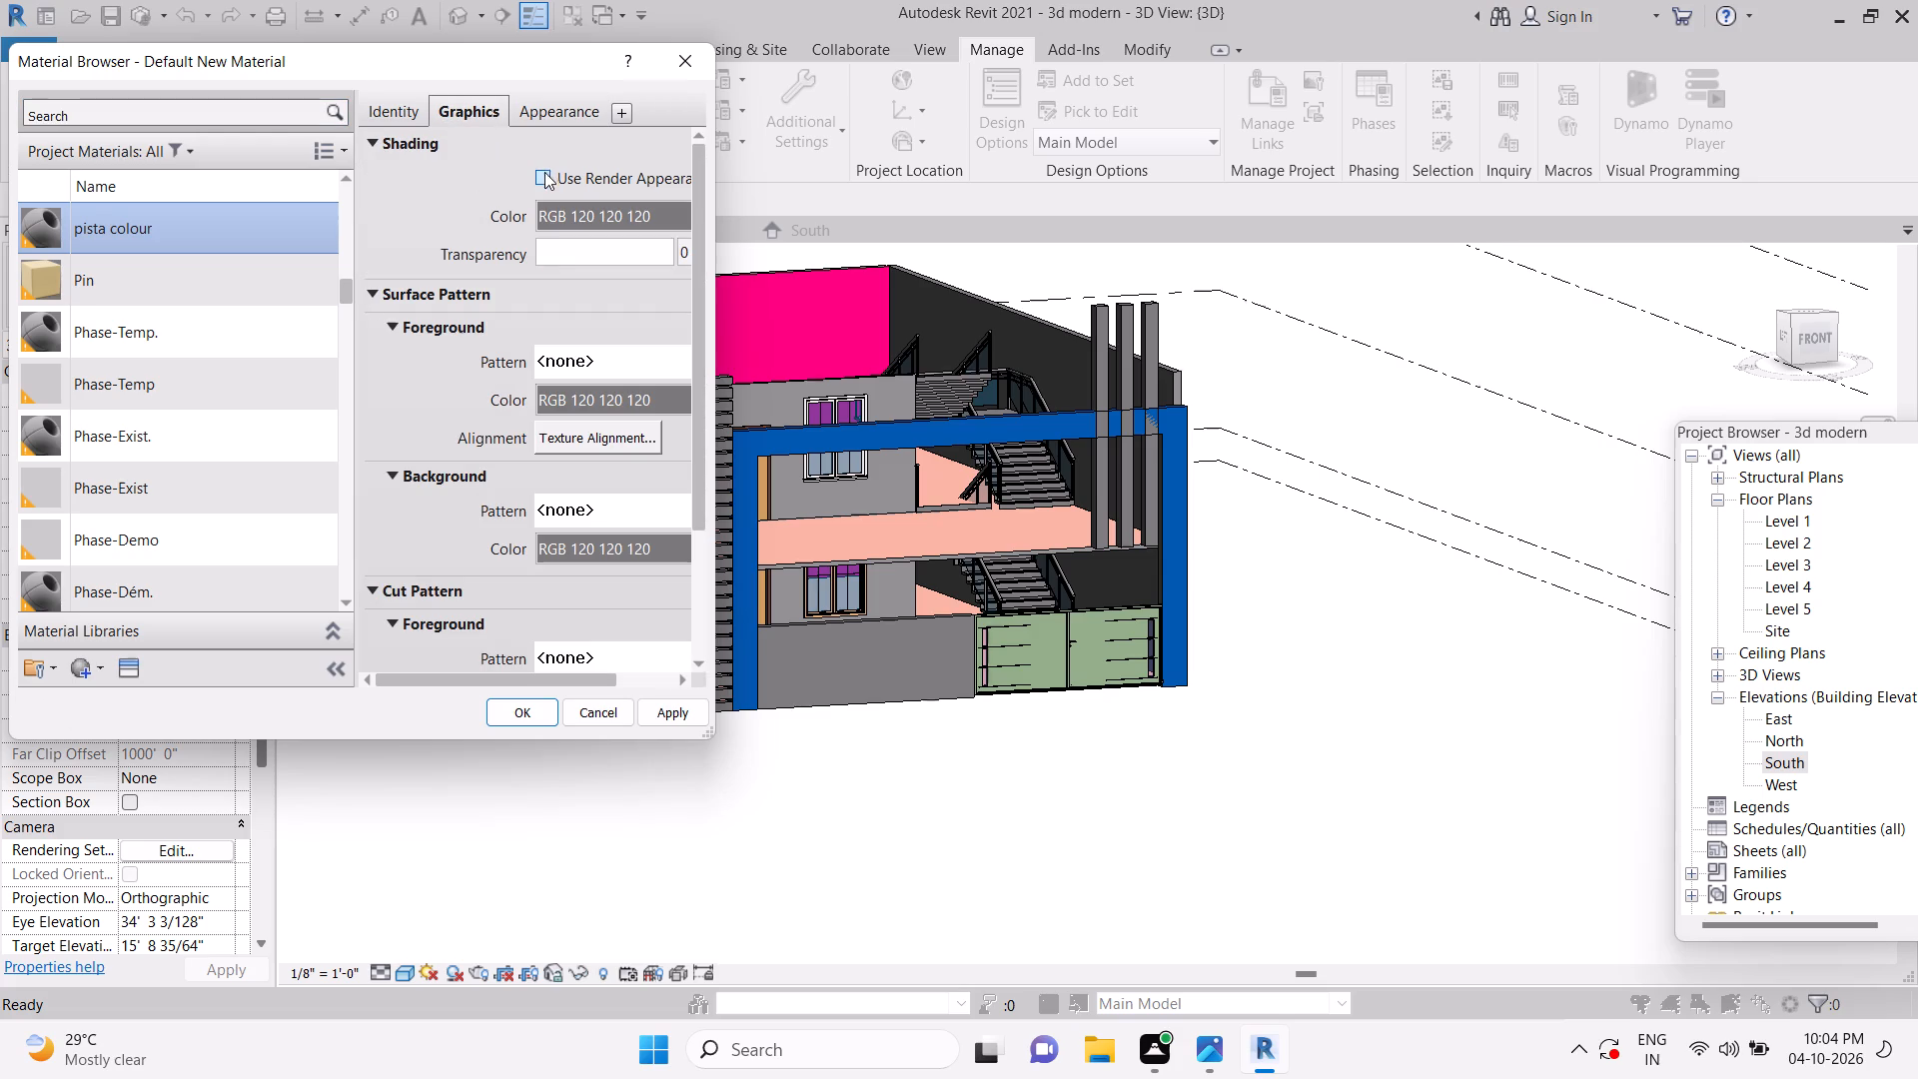
pyautogui.click(543, 174)
pyautogui.click(536, 708)
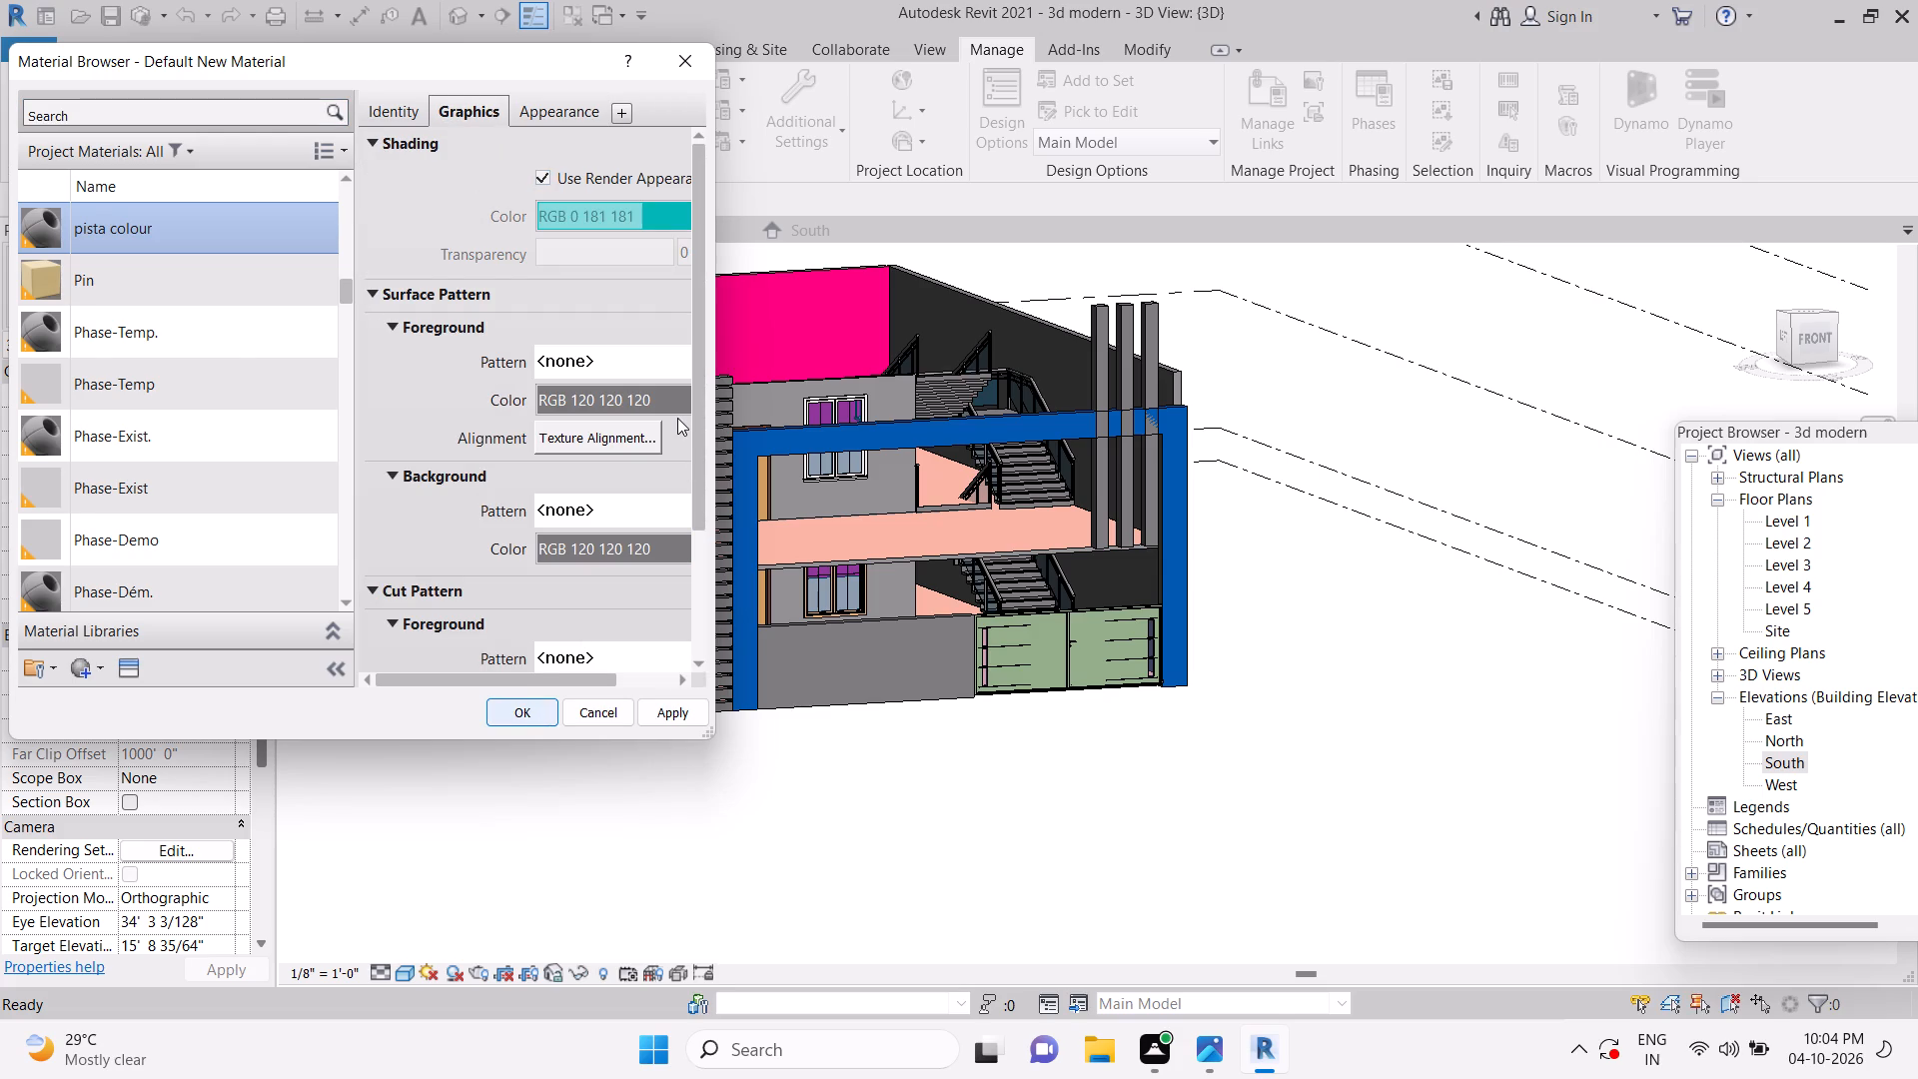
pyautogui.press('Escape')
# Examine the facade from several angles and compare its vertical fins with the house in the reference image.
pyautogui.moveTo(984, 703); pyautogui.dragTo(1002, 535, button='middle')
pyautogui.moveTo(994, 673); pyautogui.dragTo(993, 668, button='middle')
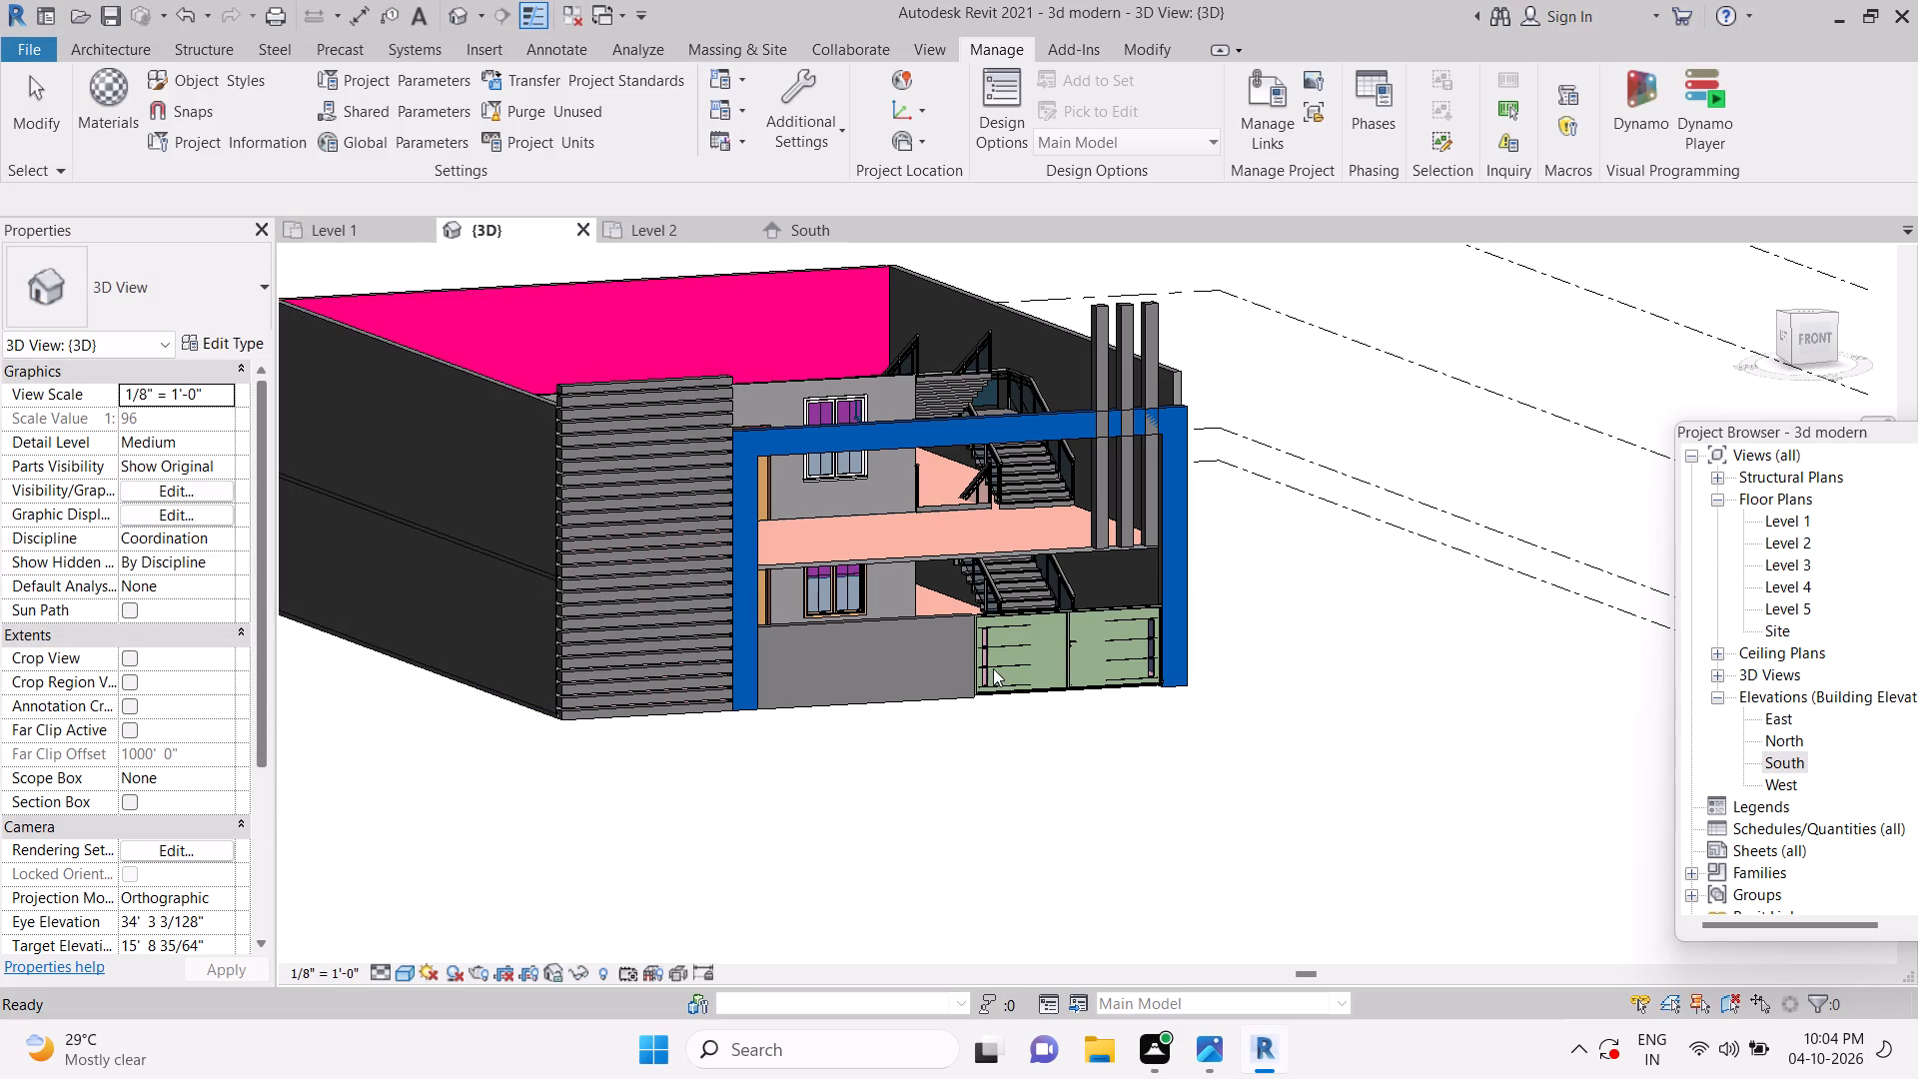
pyautogui.moveTo(993, 668); pyautogui.dragTo(972, 564, button='middle')
pyautogui.press('Escape')
pyautogui.press('Escape')
pyautogui.click(1144, 759)
pyautogui.press('Escape')
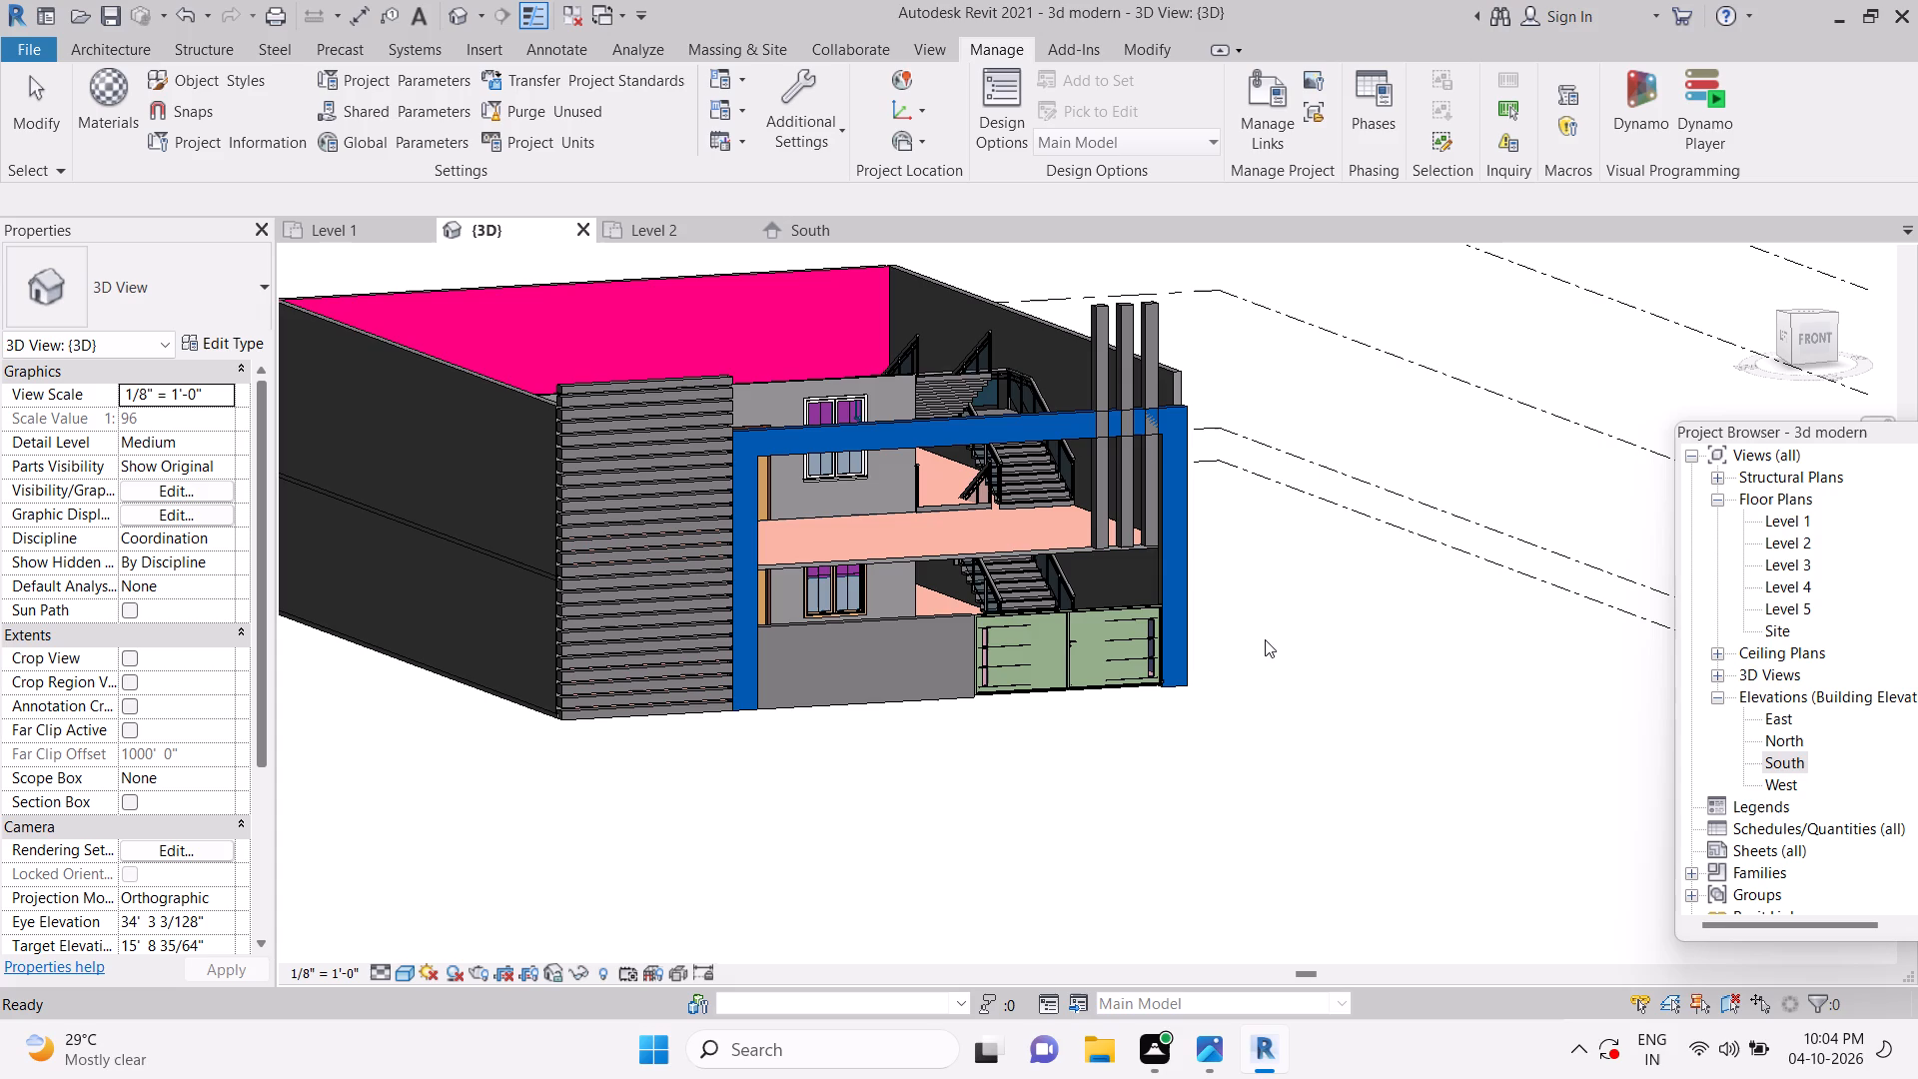
pyautogui.keyDown('shift'); pyautogui.moveTo(1270, 650); pyautogui.dragTo(1124, 741, button='middle'); pyautogui.keyUp('shift')
pyautogui.scroll(1, 1343, 679)
pyautogui.moveTo(1340, 680); pyautogui.dragTo(1220, 713, button='middle')
pyautogui.moveTo(1174, 635); pyautogui.dragTo(1060, 748, button='middle')
pyautogui.moveTo(872, 756); pyautogui.dragTo(1463, 607, button='middle')
pyautogui.keyDown('shift'); pyautogui.moveTo(1060, 780); pyautogui.dragTo(1150, 742, button='middle'); pyautogui.keyUp('shift')
pyautogui.press('Escape')
pyautogui.click(1200, 1054)
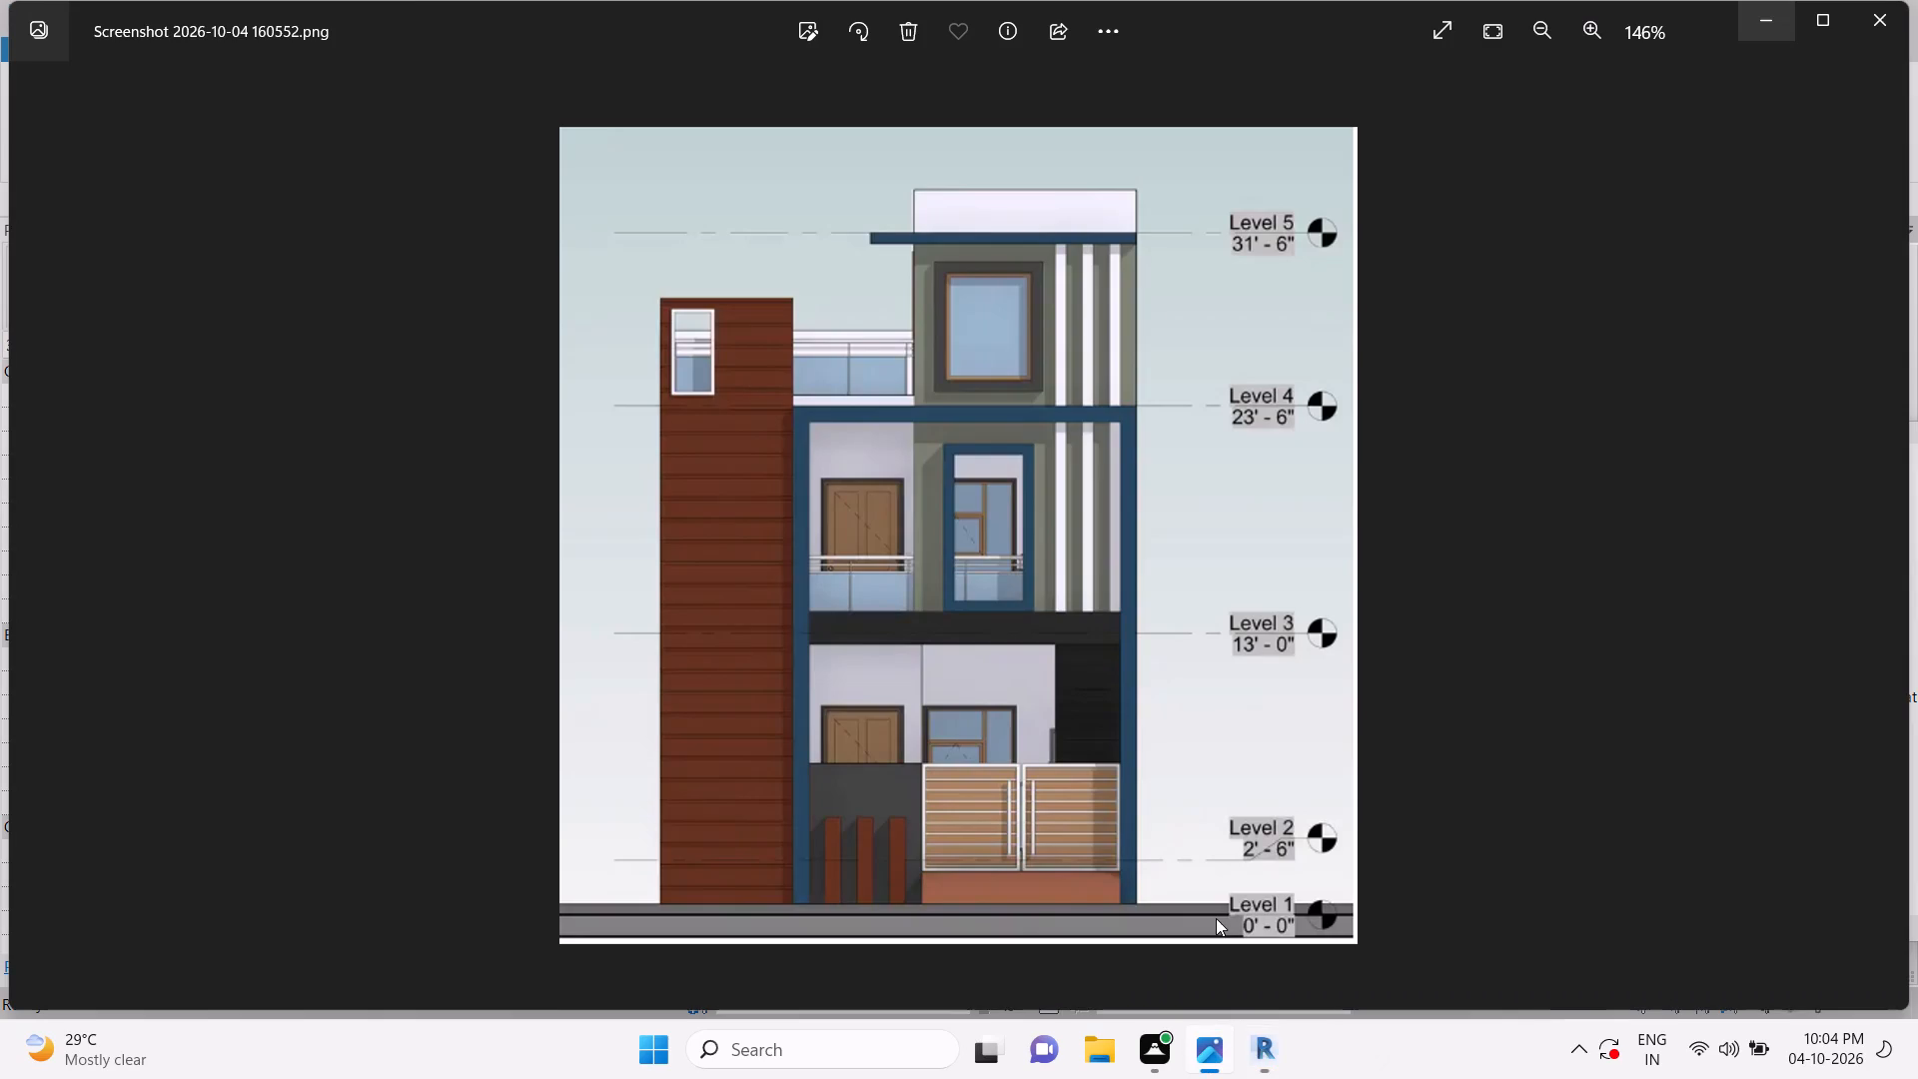
pyautogui.click(1262, 1057)
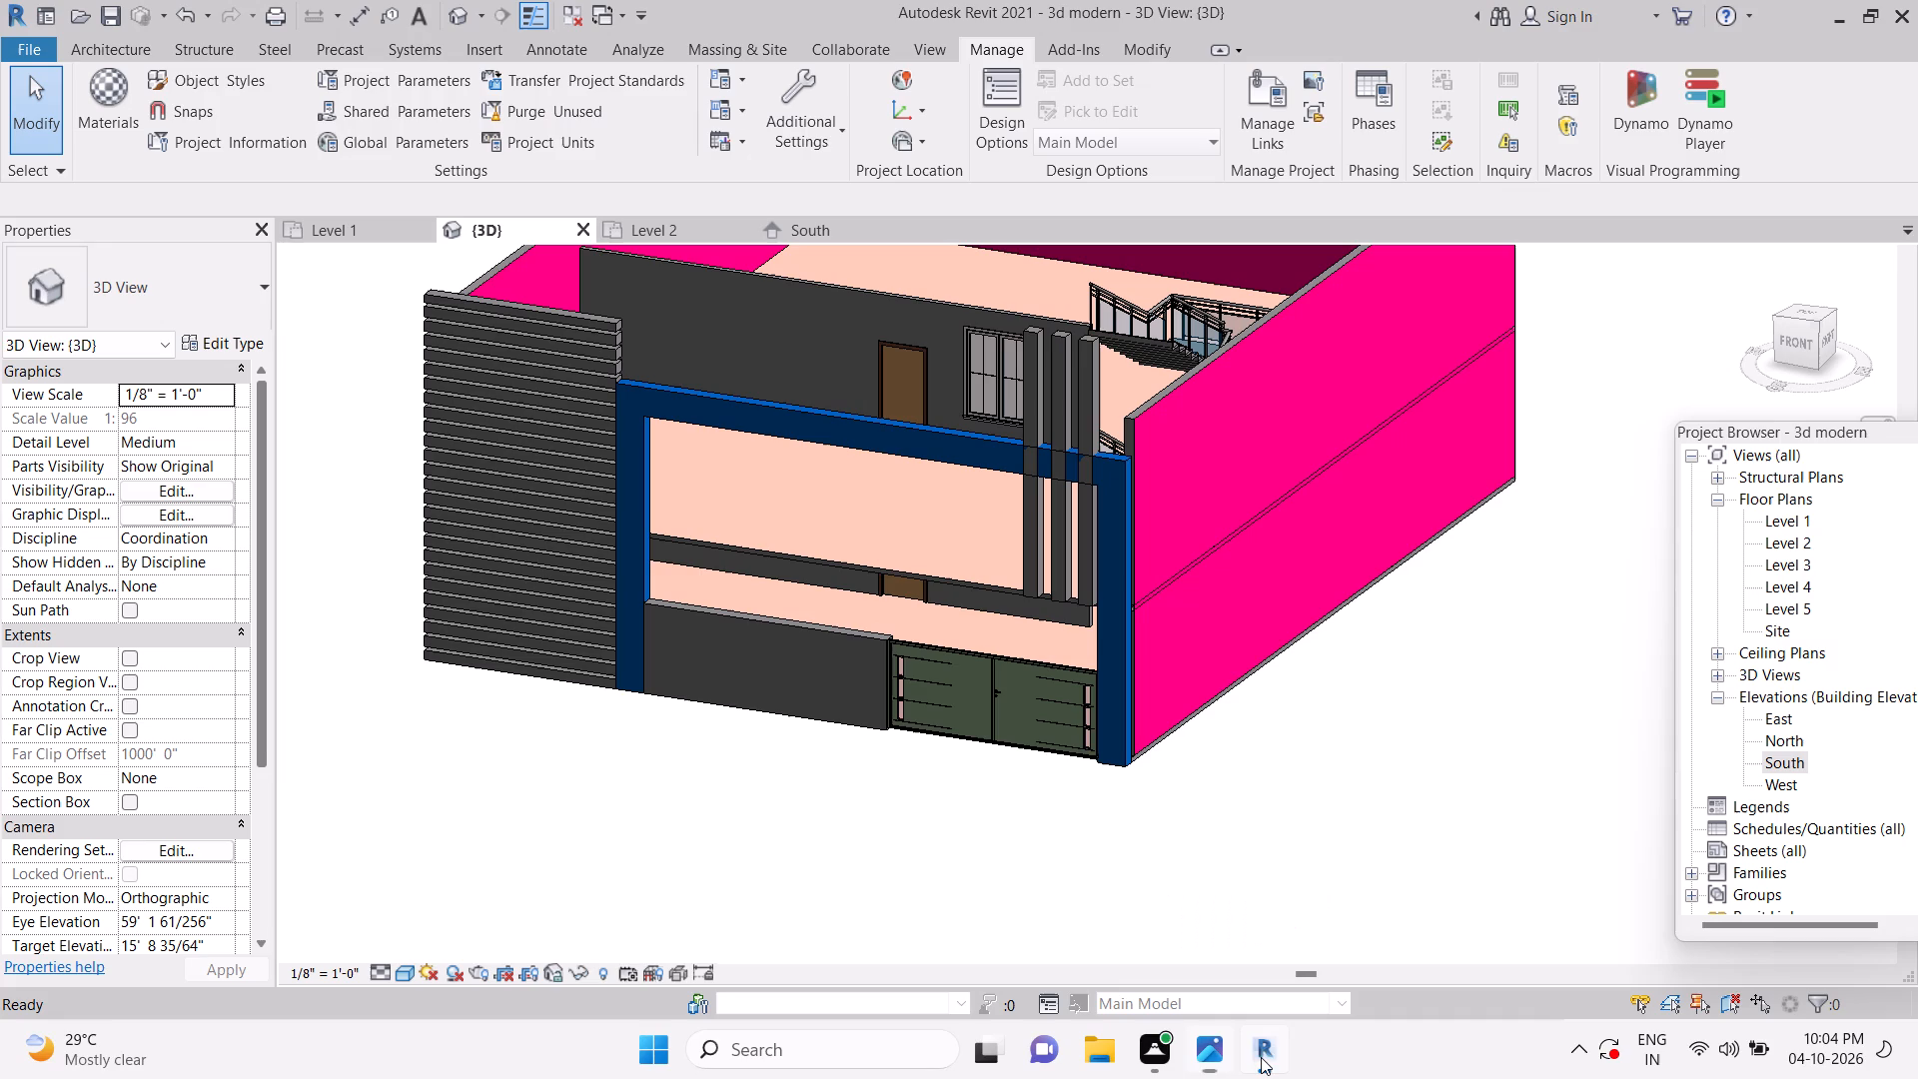
# Open the facade's in-place model from the front and edit the sketch of the three vertical fins' extrusion.
pyautogui.moveTo(1227, 867); pyautogui.dragTo(1200, 944, button='middle')
pyautogui.scroll(6, 1030, 428)
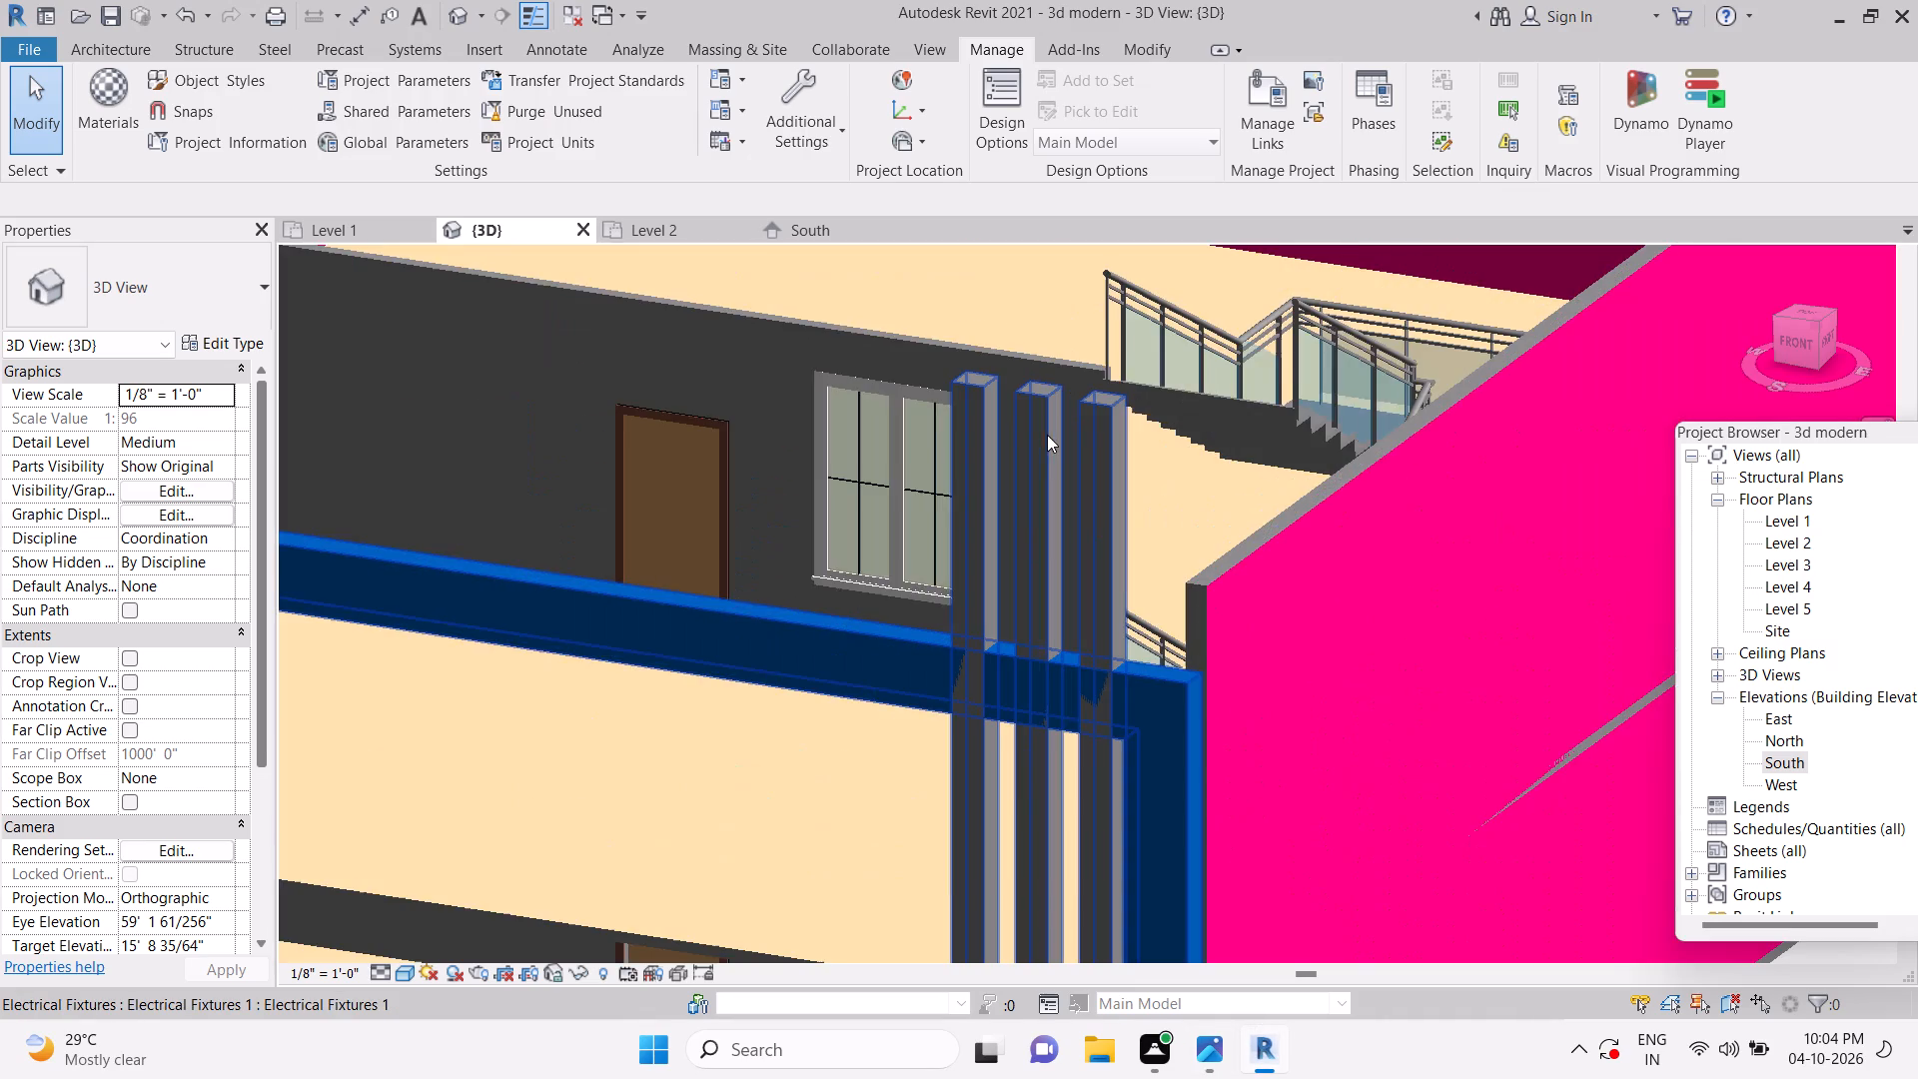
pyautogui.click(1081, 445)
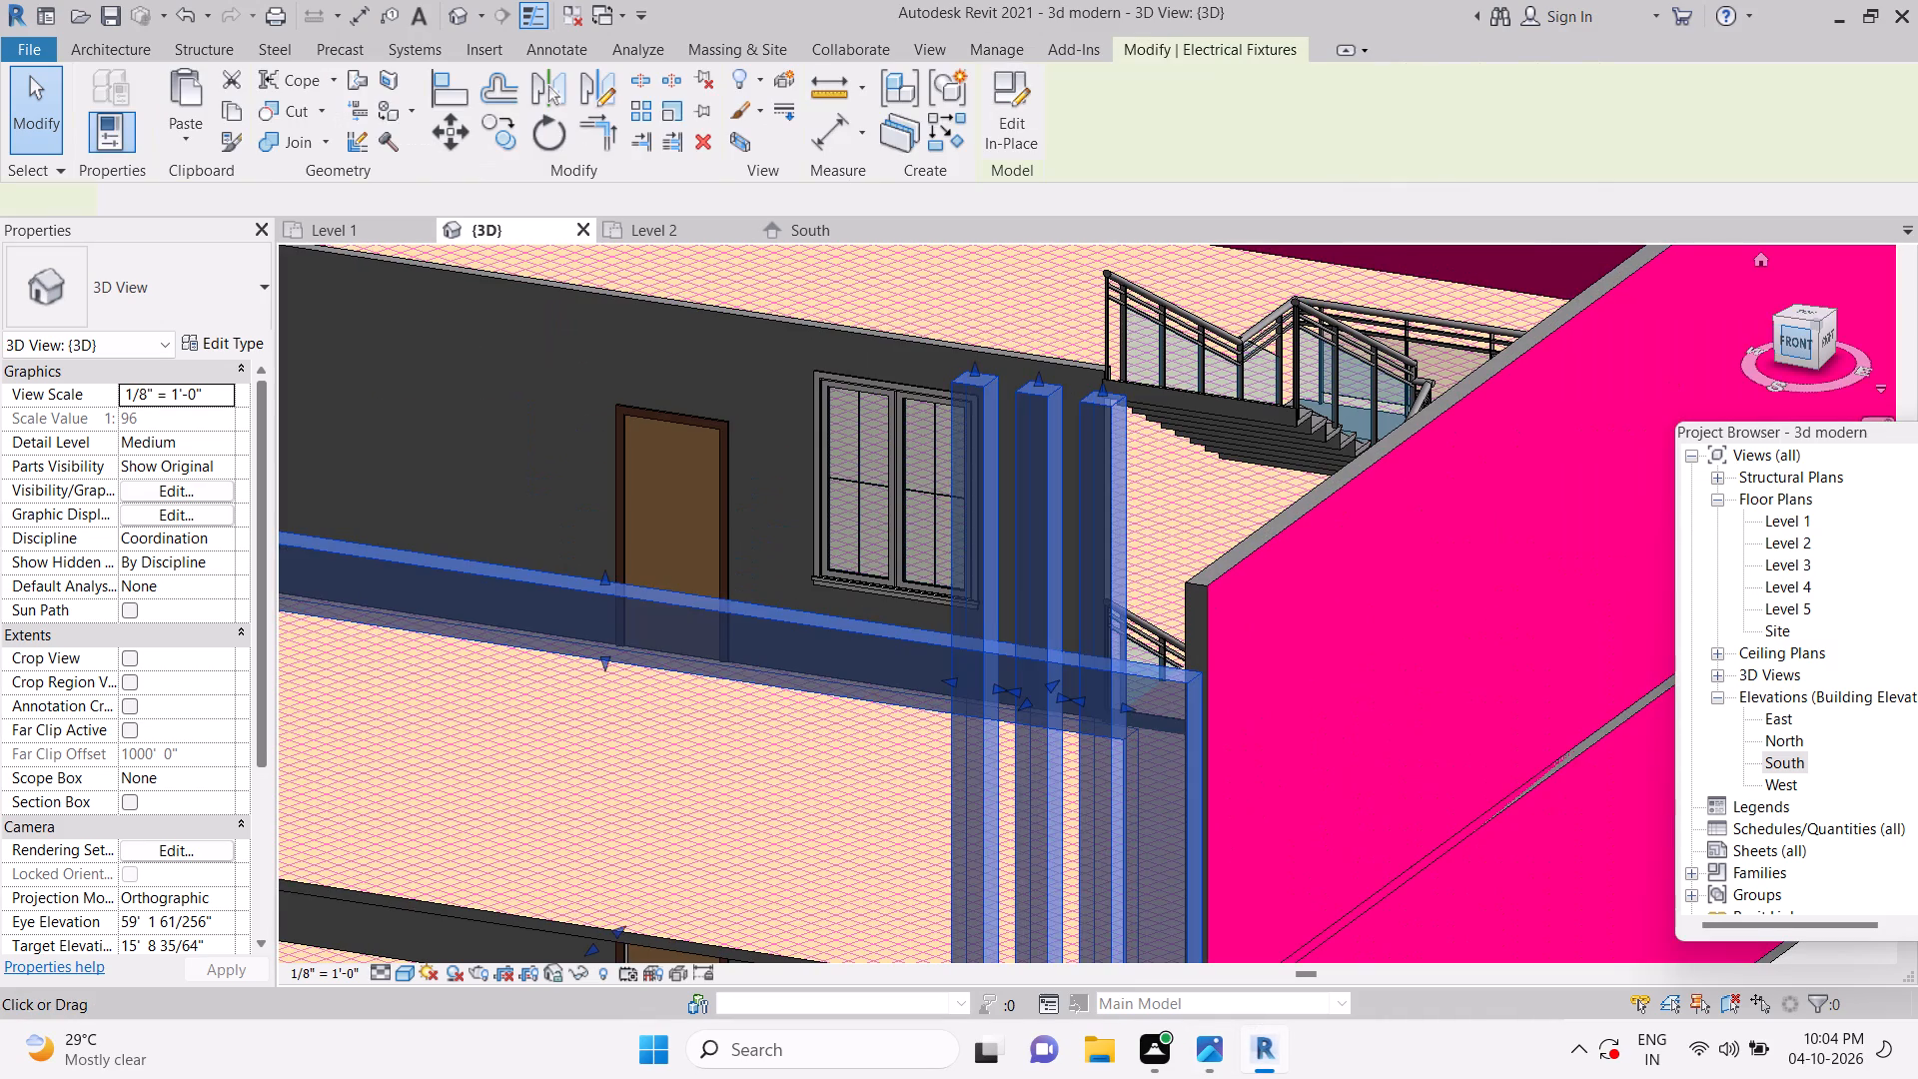
pyautogui.click(1796, 346)
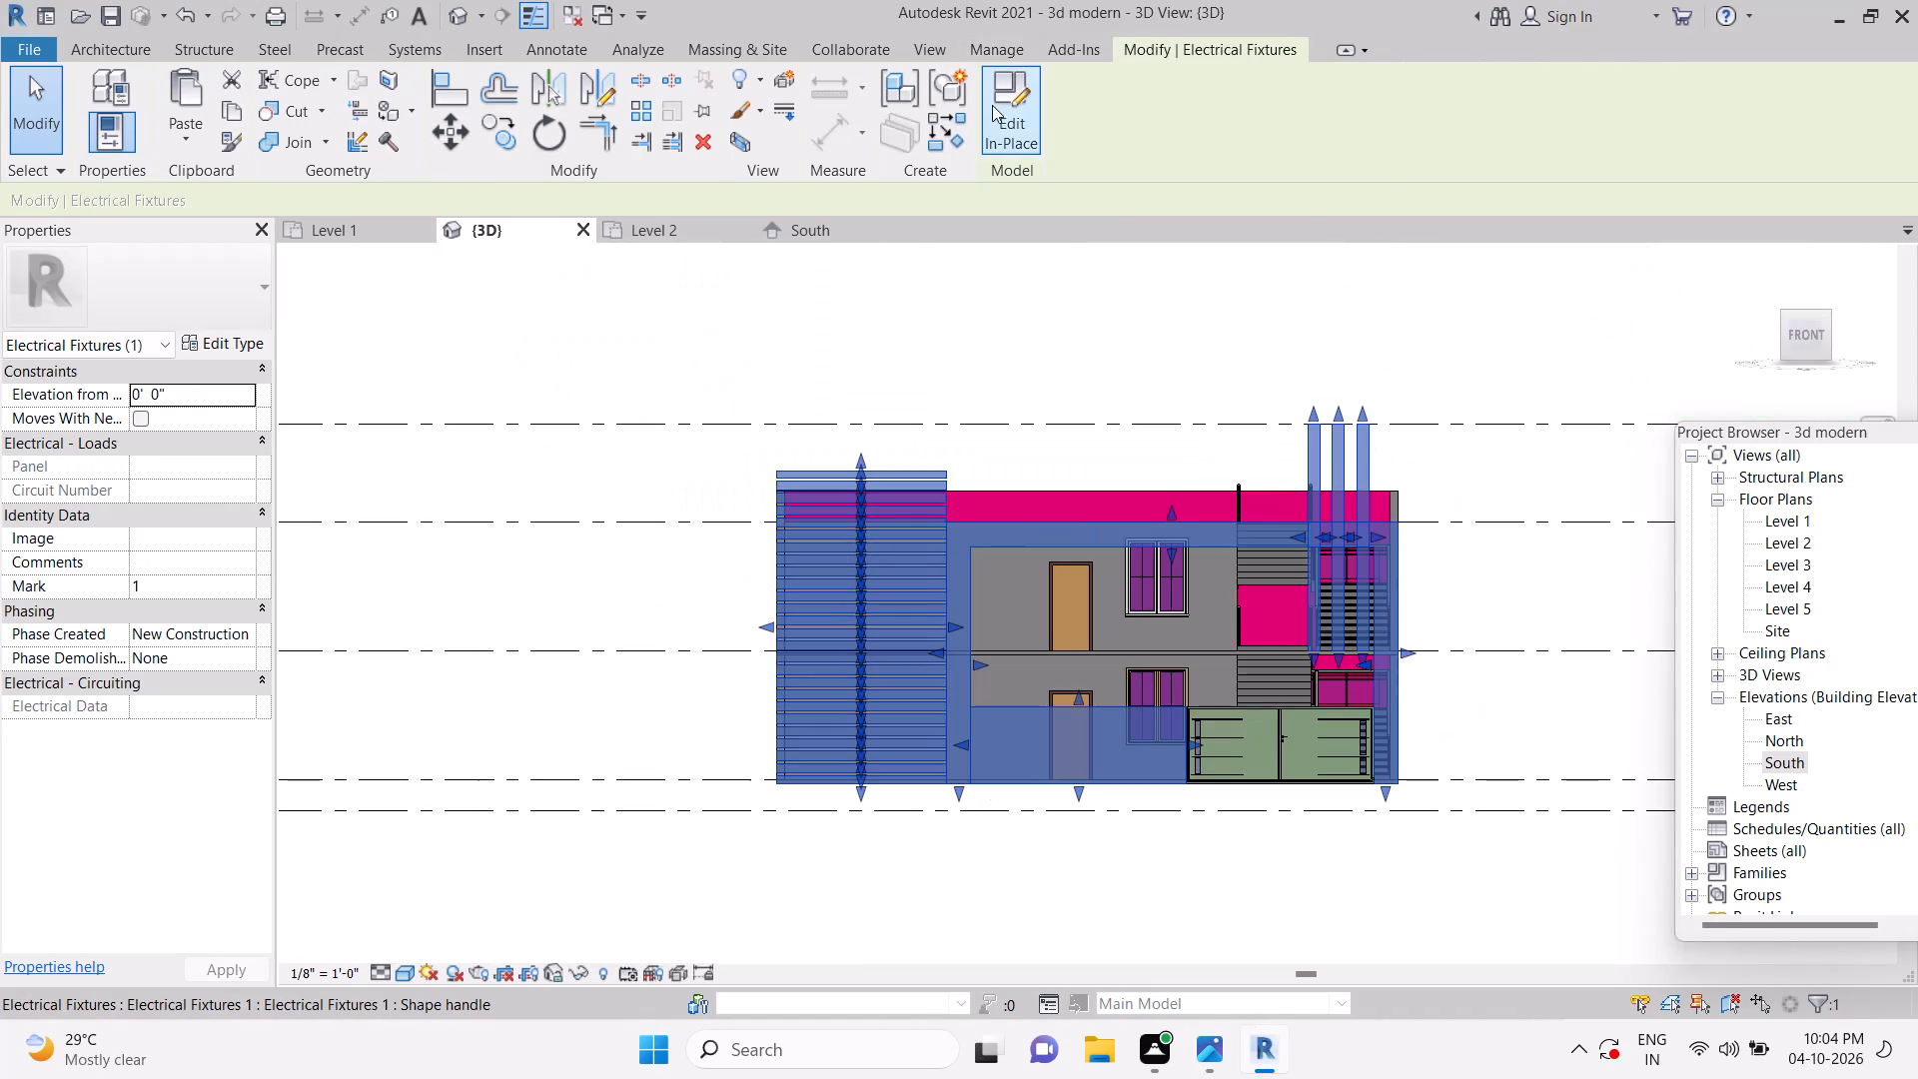
pyautogui.click(991, 105)
pyautogui.scroll(1, 1371, 501)
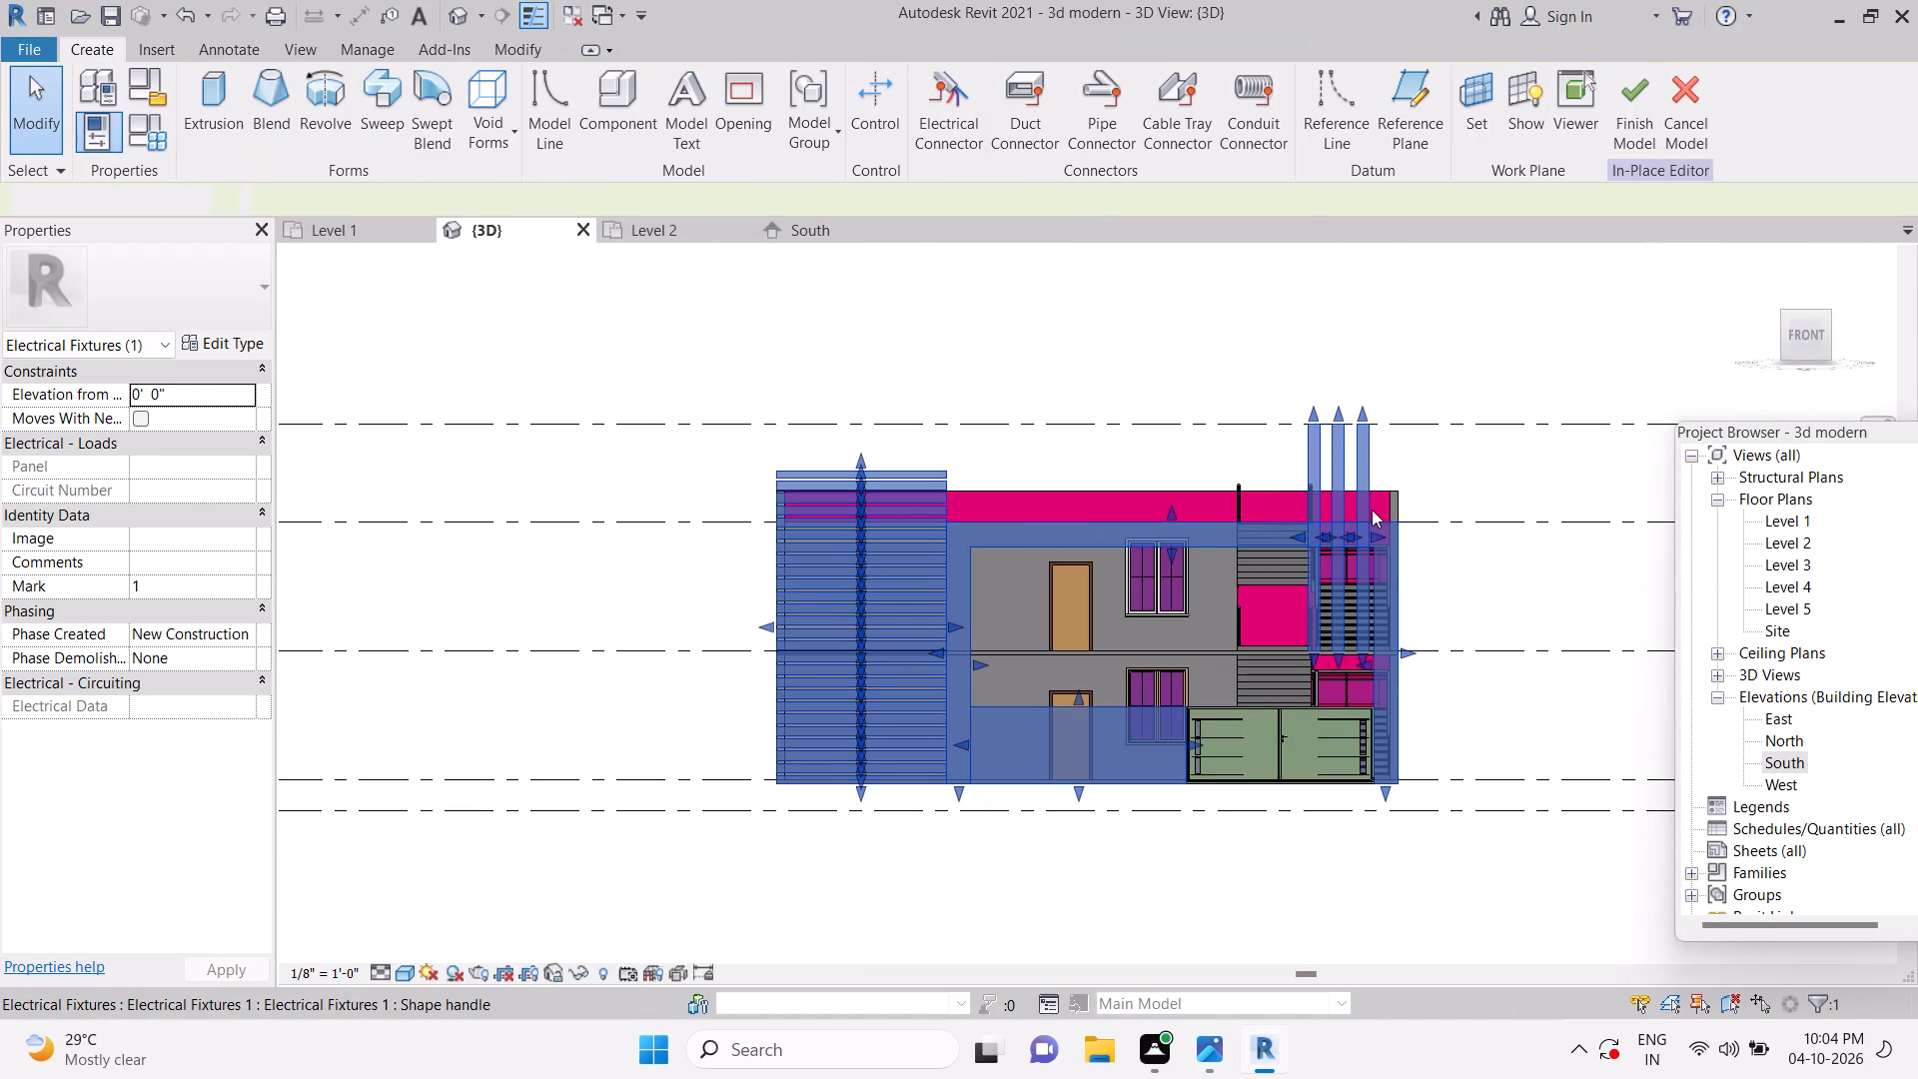
pyautogui.scroll(6, 1372, 510)
pyautogui.click(1362, 488)
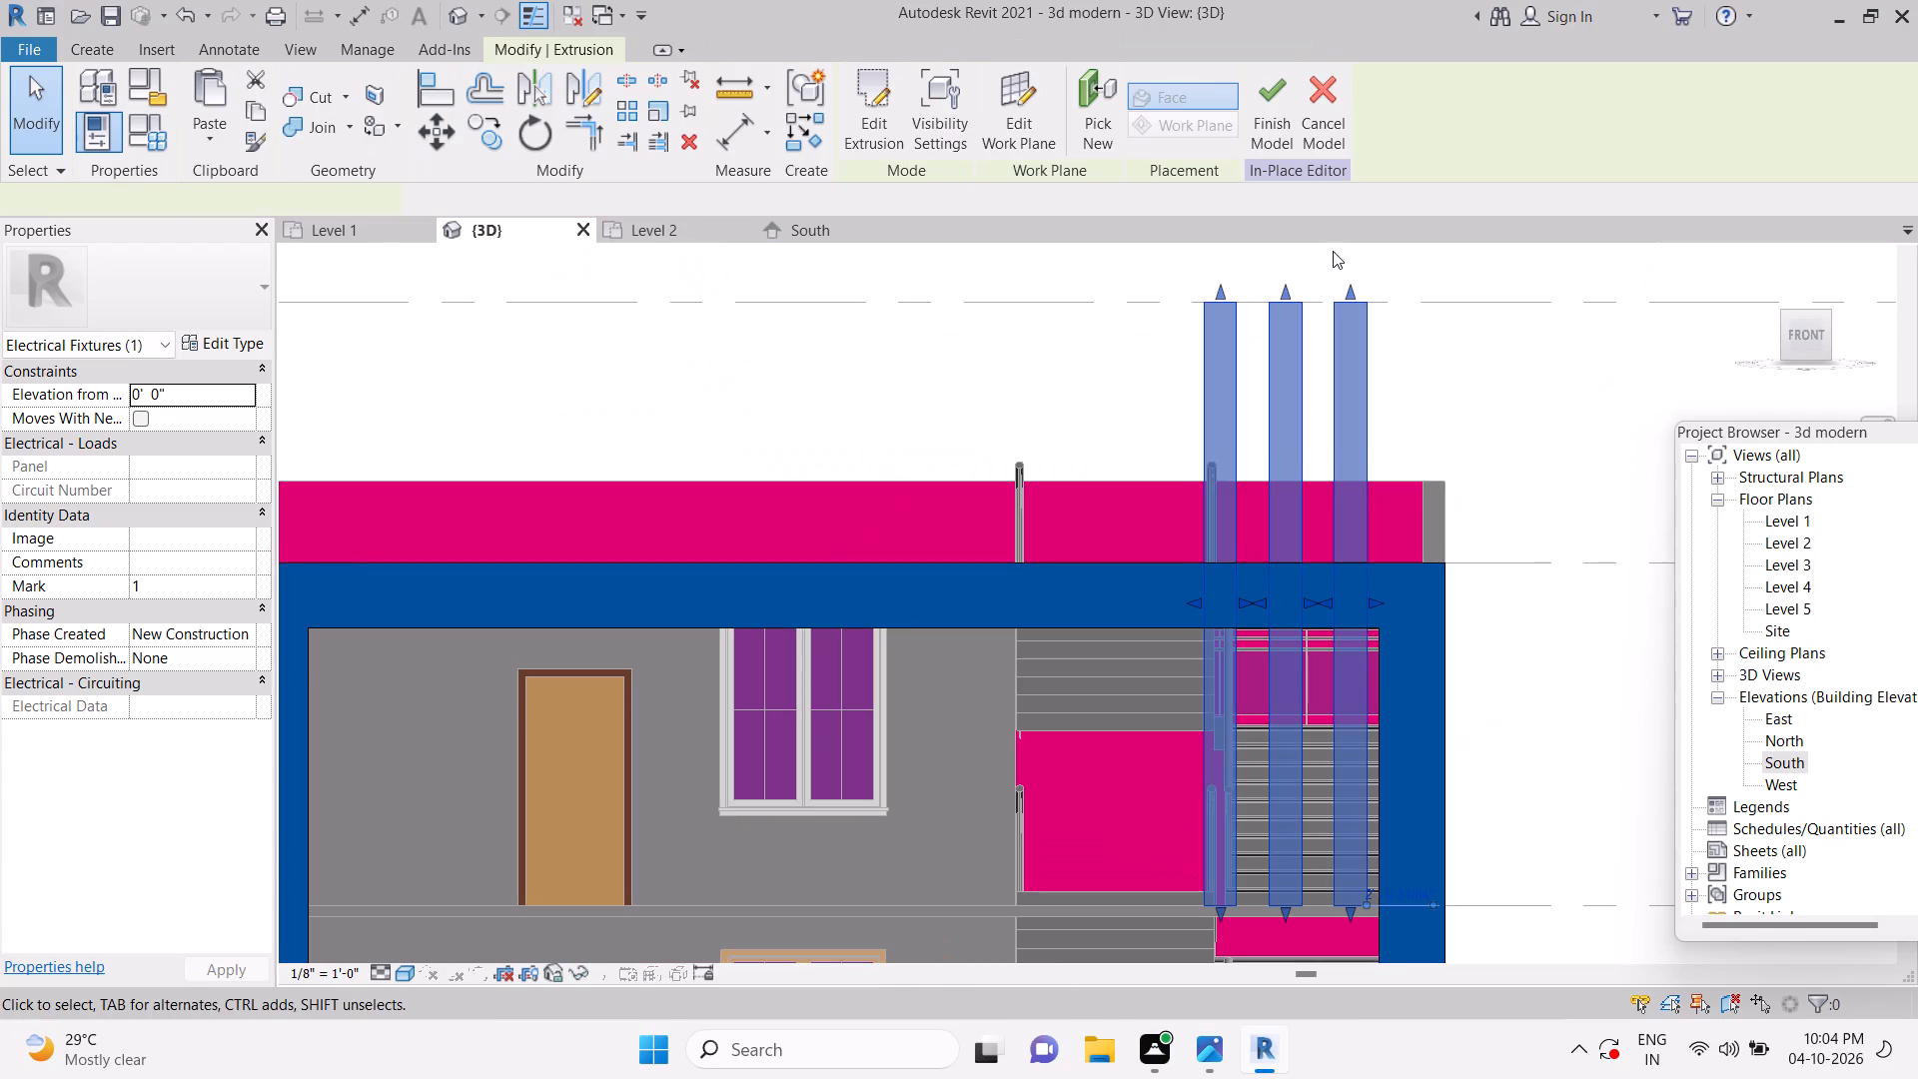
pyautogui.click(884, 107)
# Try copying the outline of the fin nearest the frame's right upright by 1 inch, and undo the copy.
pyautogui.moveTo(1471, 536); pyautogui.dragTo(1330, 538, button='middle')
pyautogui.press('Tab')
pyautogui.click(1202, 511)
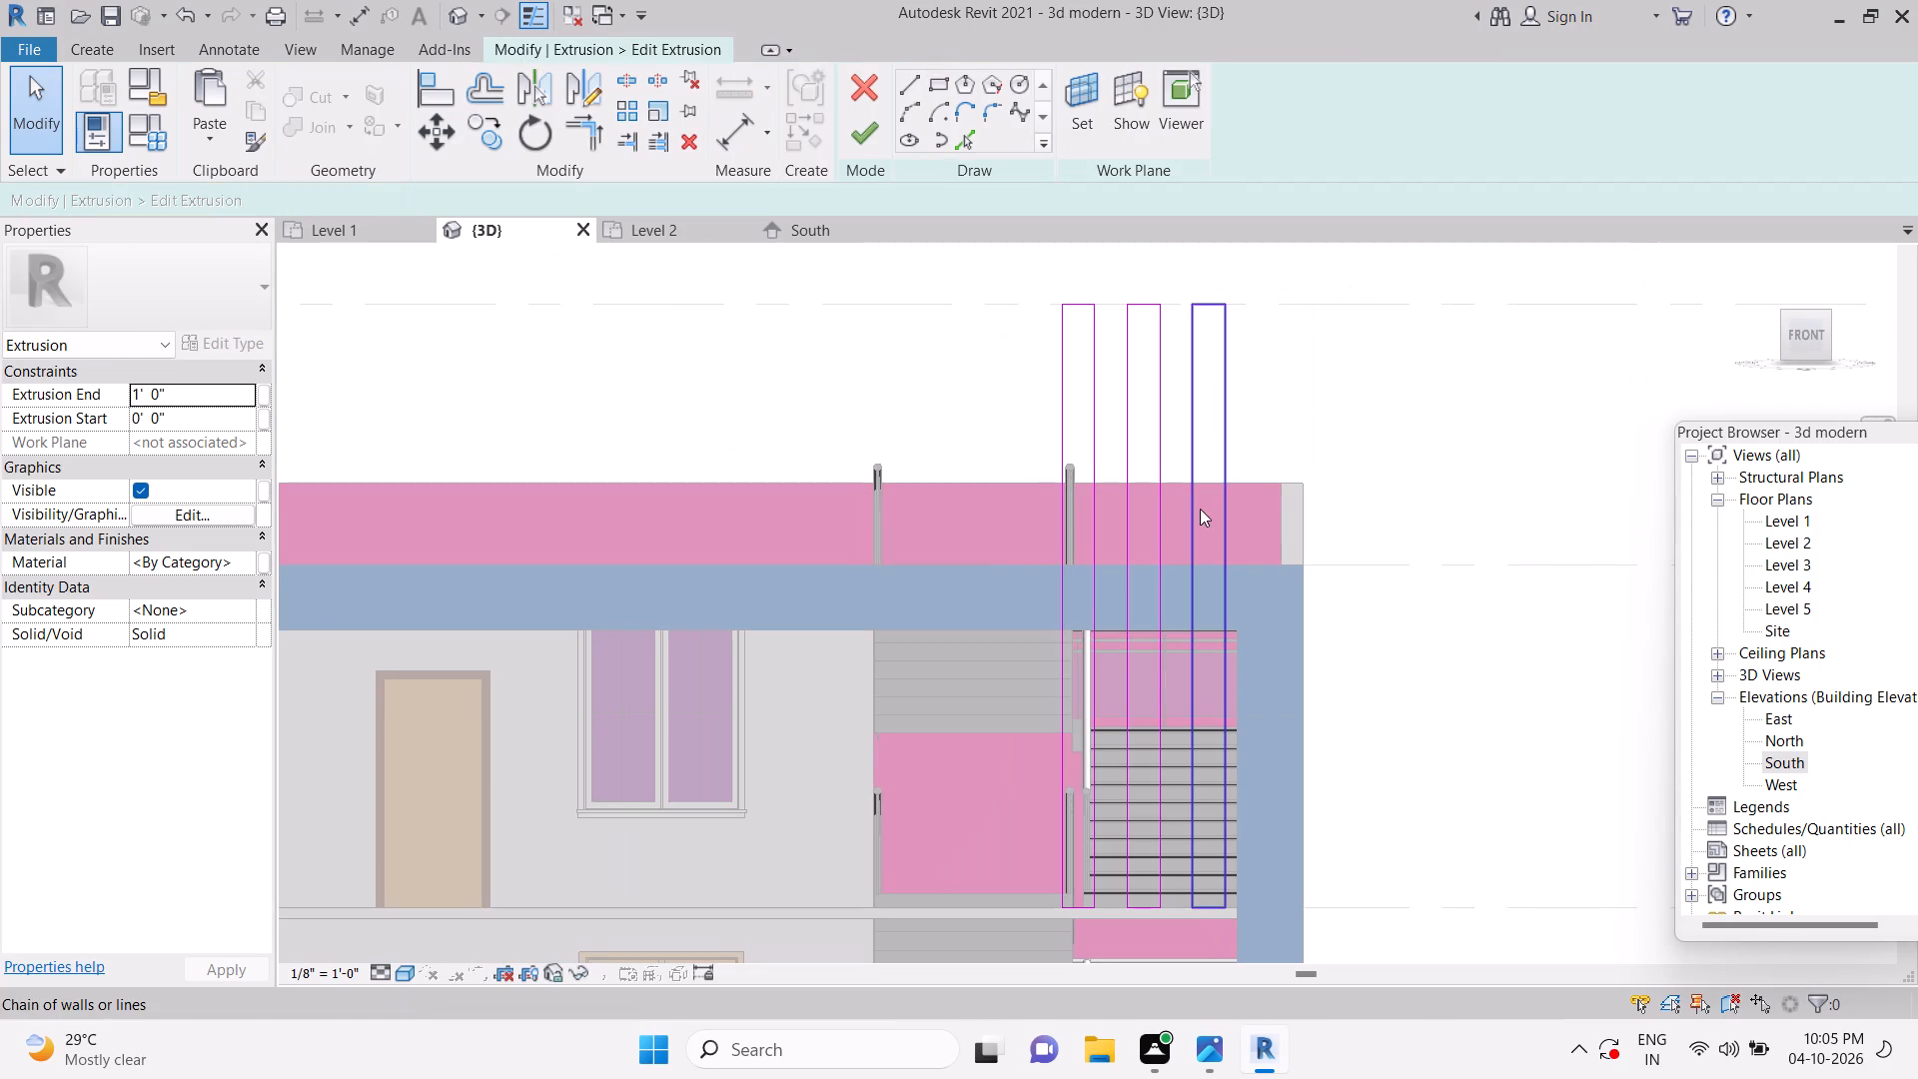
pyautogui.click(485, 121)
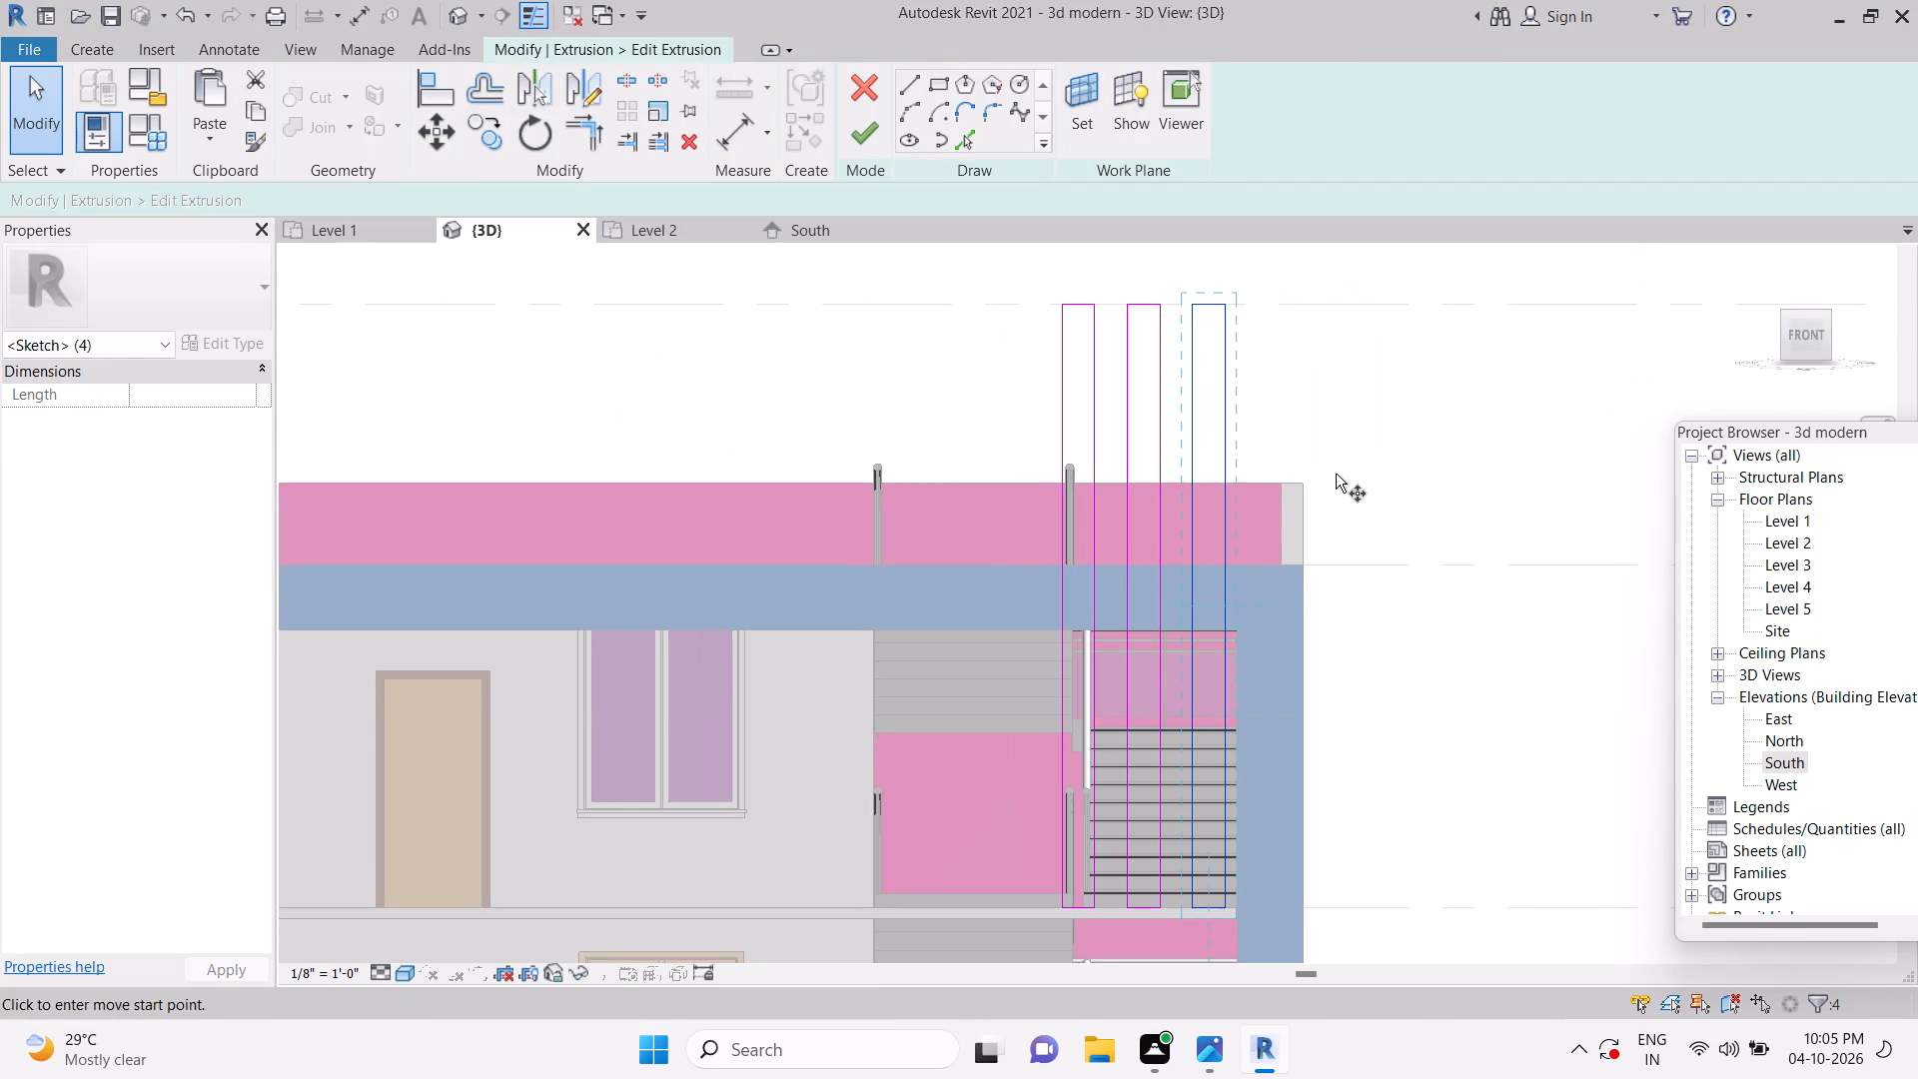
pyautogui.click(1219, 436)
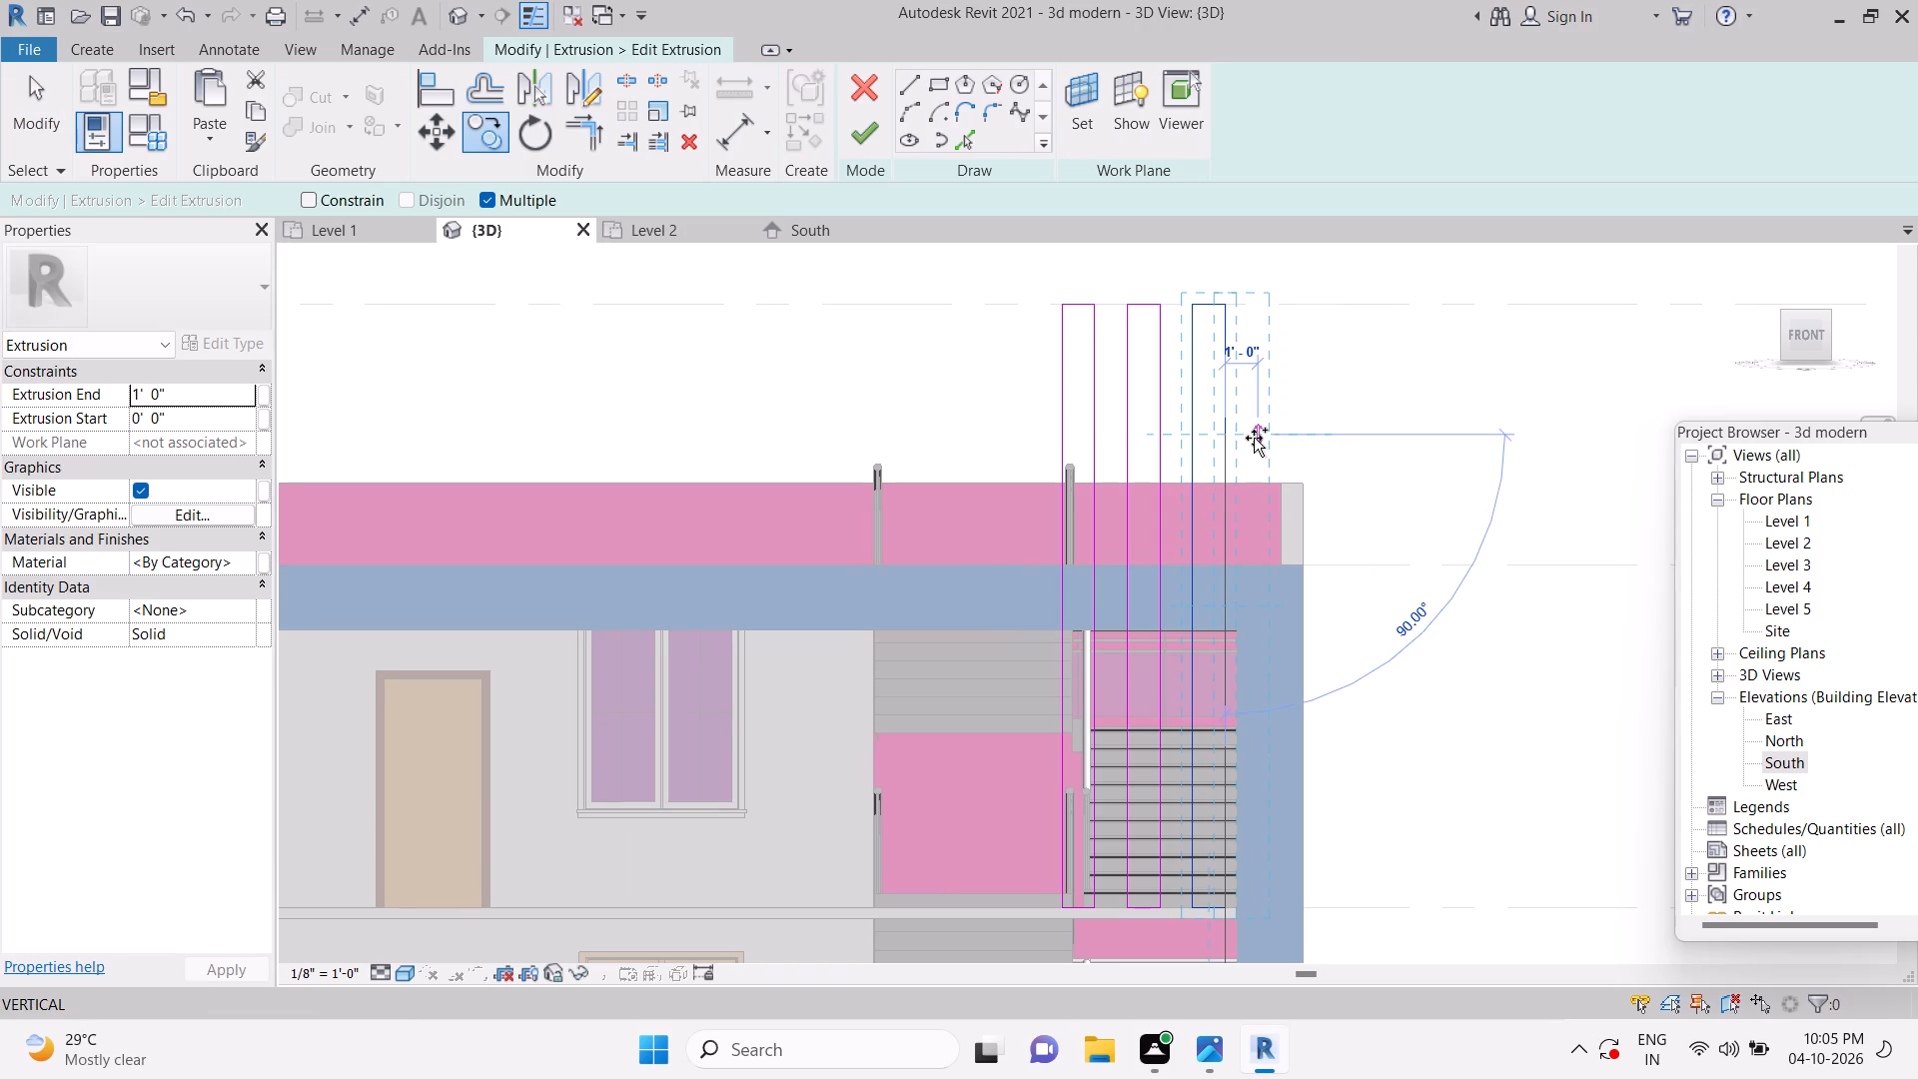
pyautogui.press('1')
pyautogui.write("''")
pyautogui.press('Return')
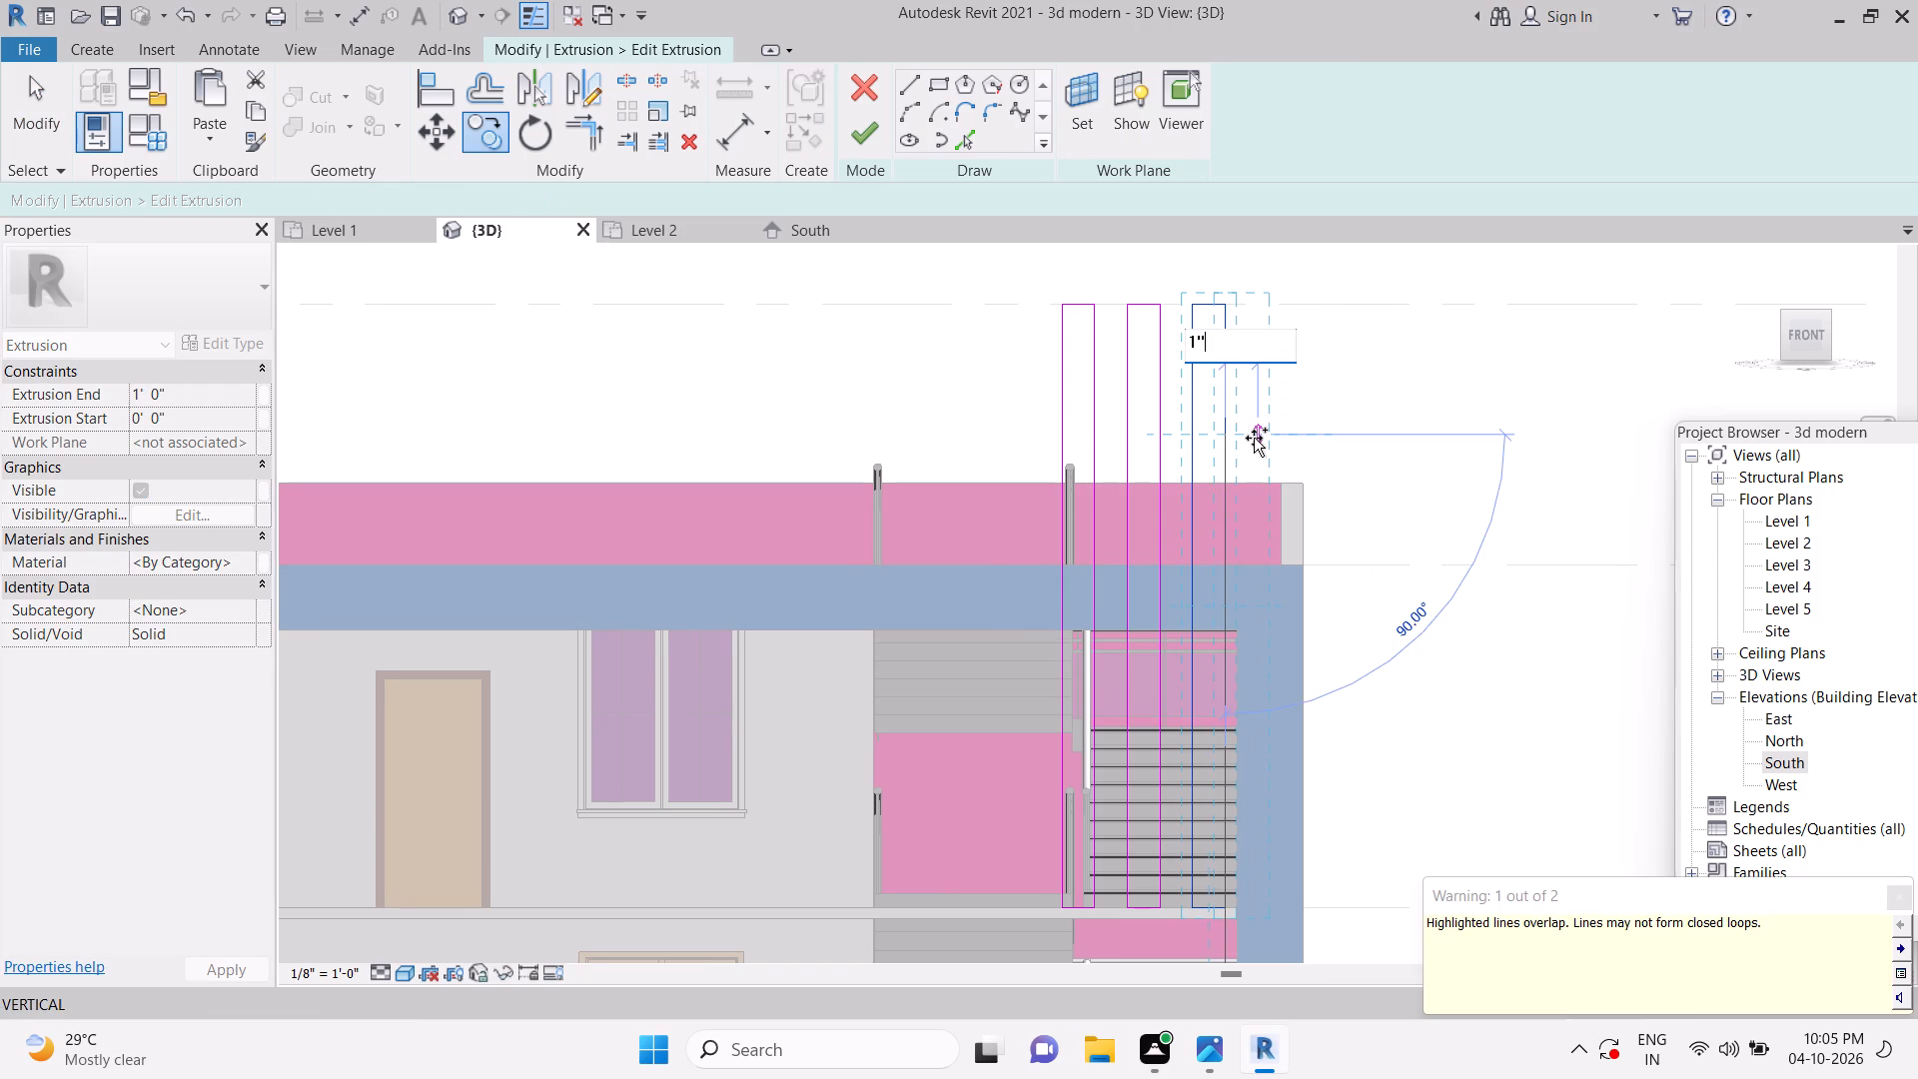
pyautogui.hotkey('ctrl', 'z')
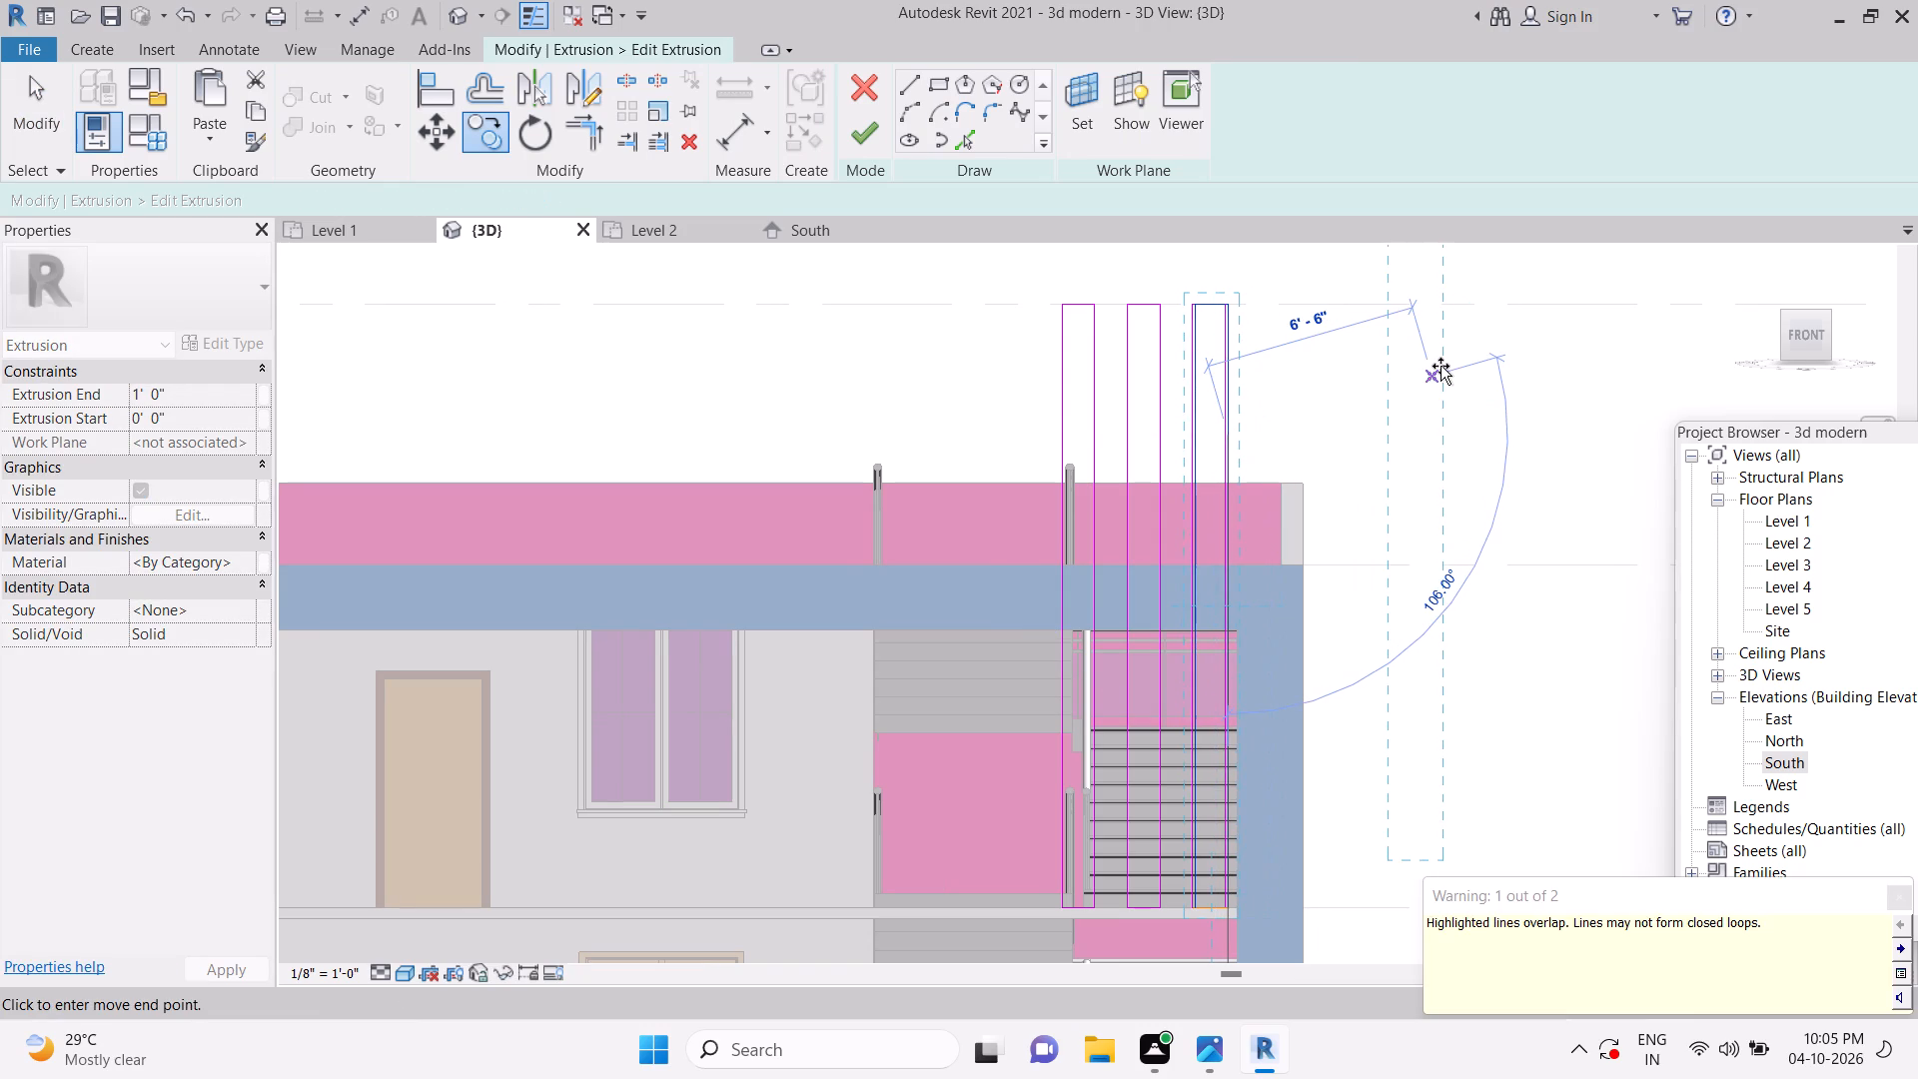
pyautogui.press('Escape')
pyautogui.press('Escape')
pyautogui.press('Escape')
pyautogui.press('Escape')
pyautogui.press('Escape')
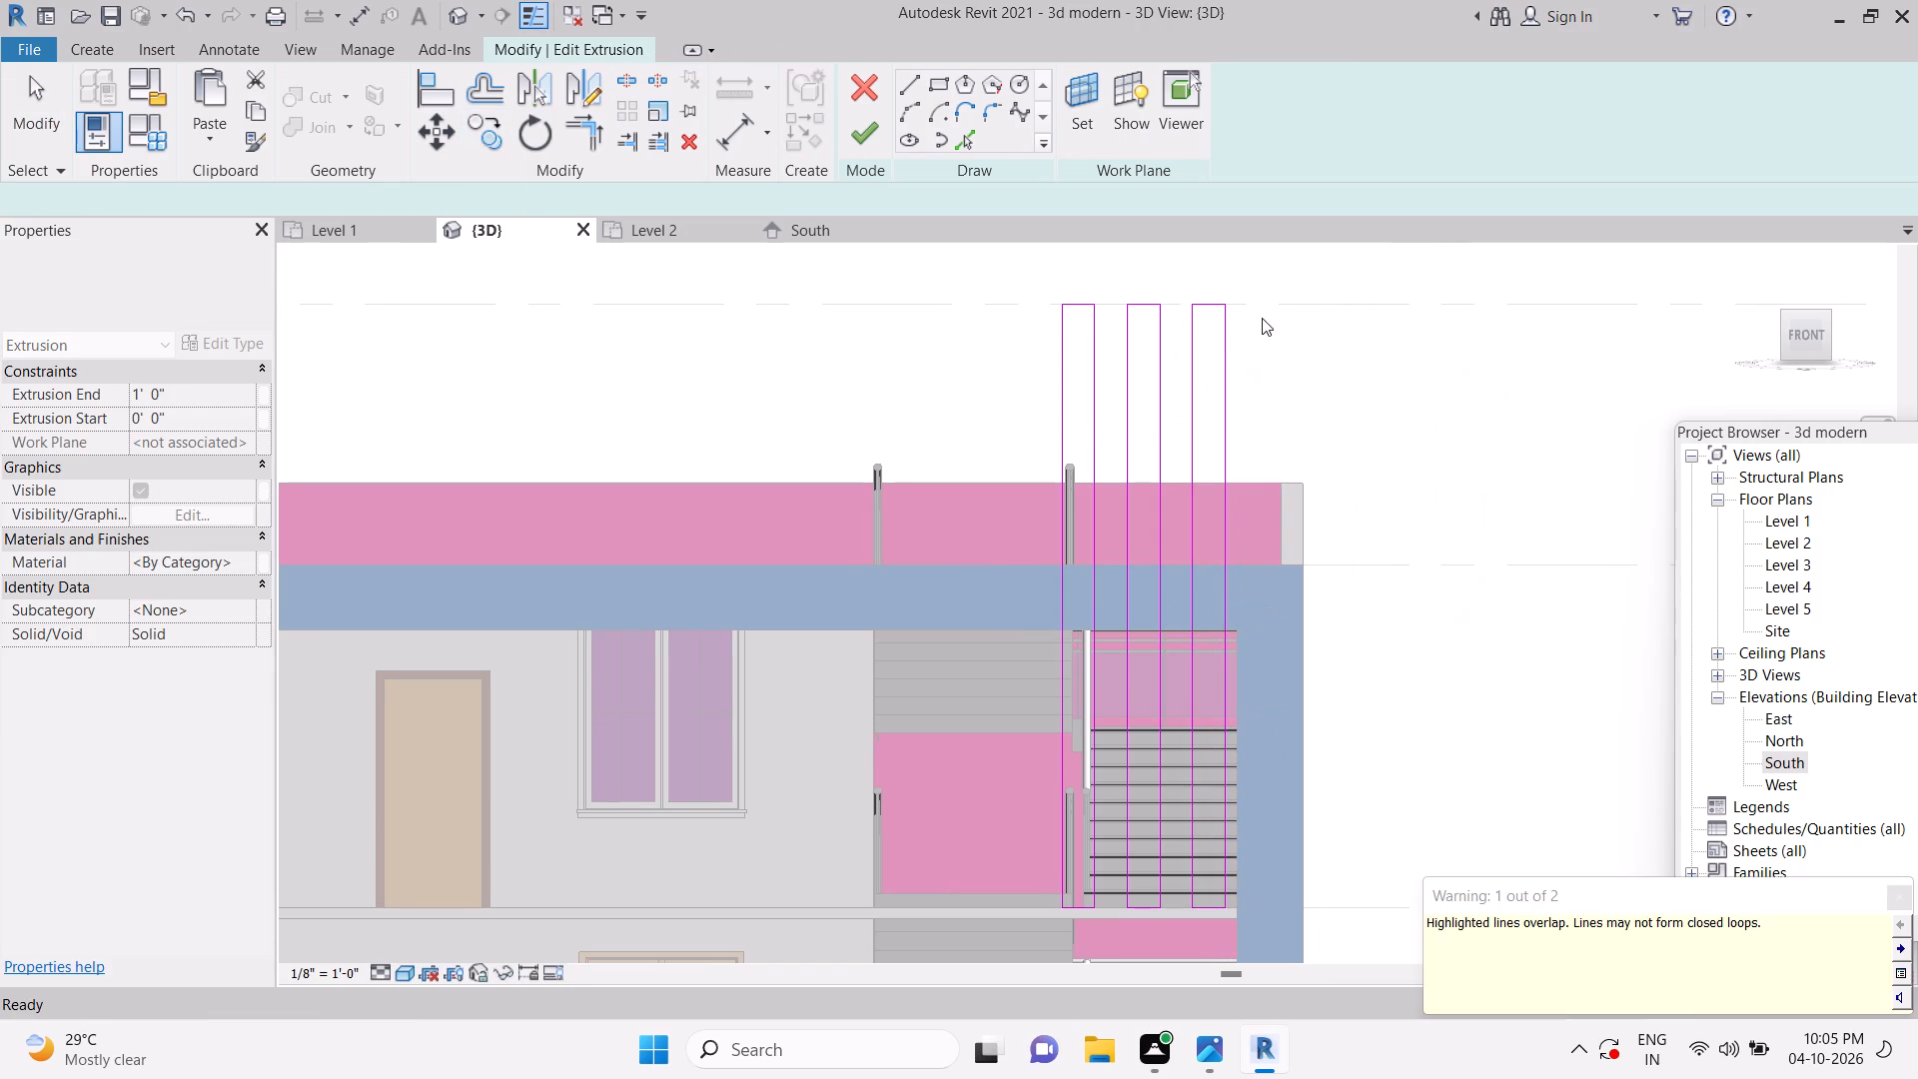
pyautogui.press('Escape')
# Copy the outline of the fin nearest the frame's right upright 1' to the right.
pyautogui.press('Tab')
pyautogui.click(1229, 335)
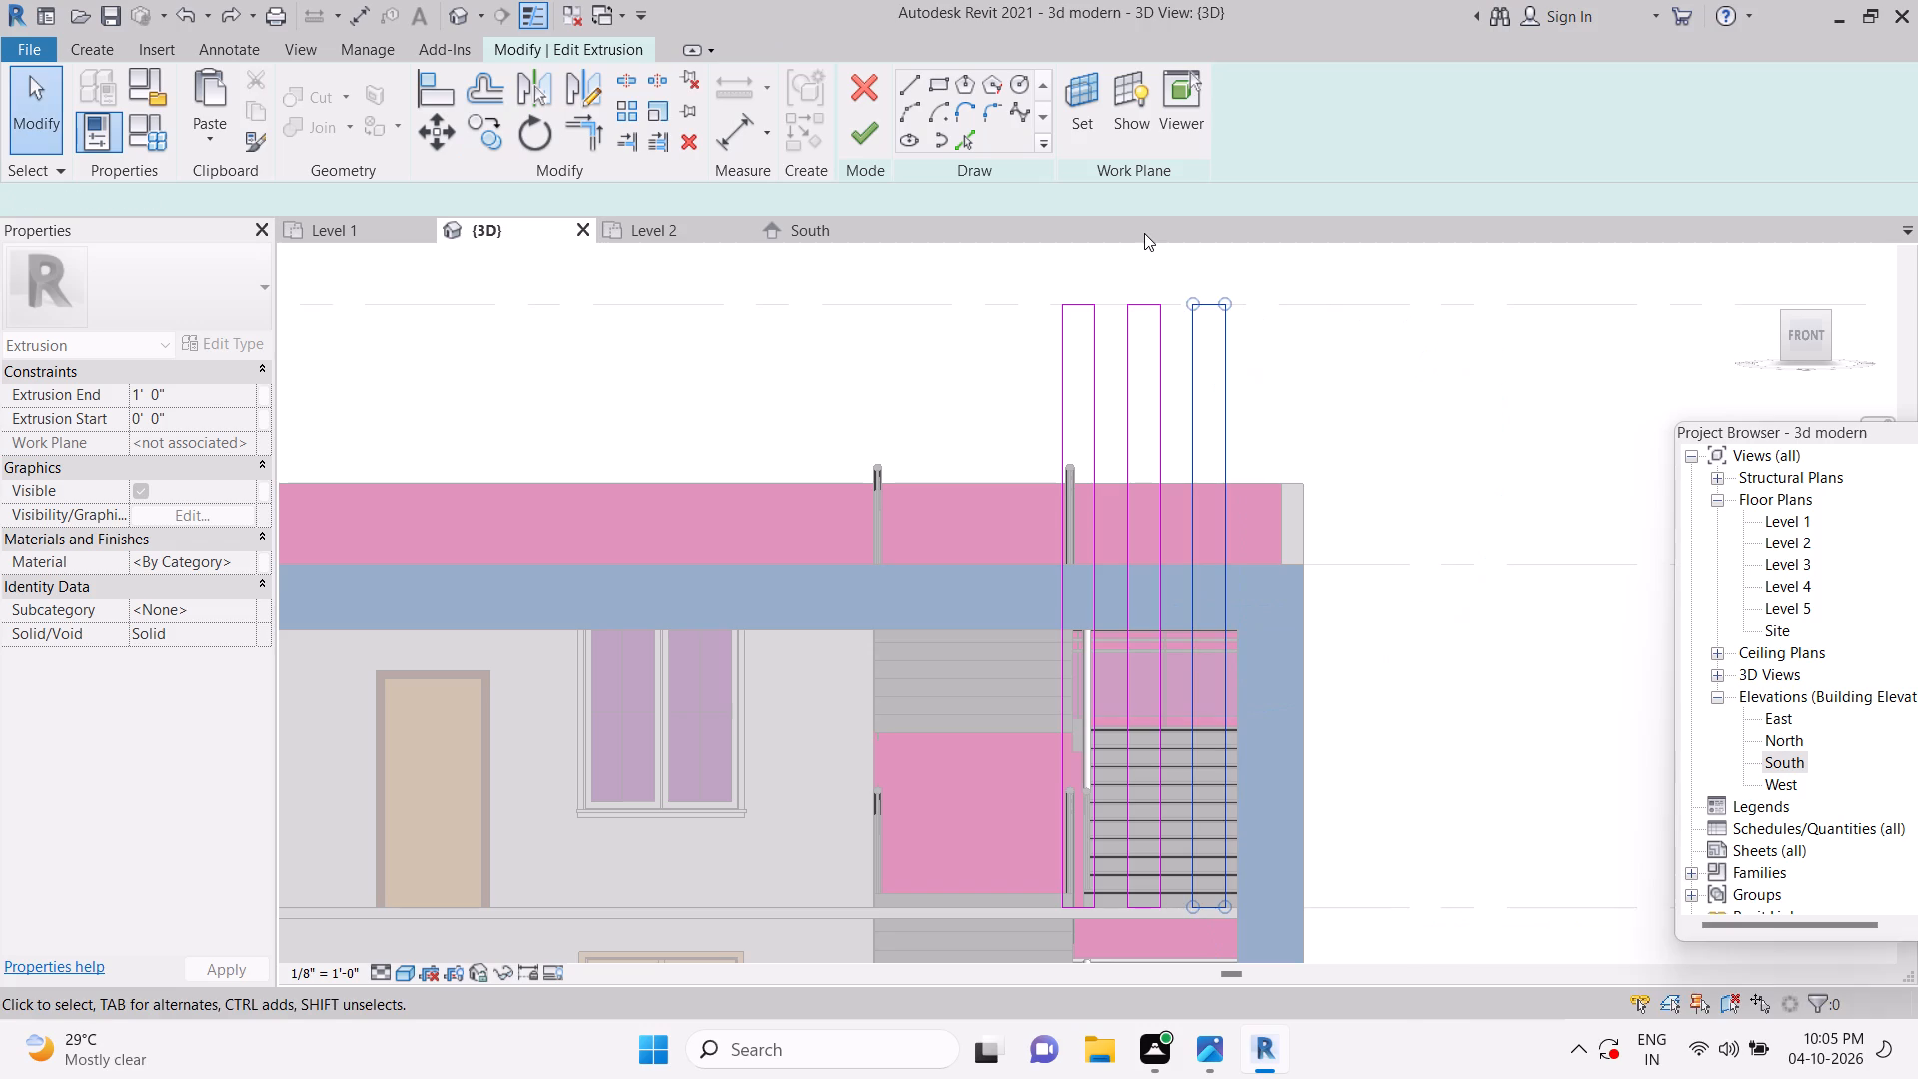
pyautogui.click(492, 140)
pyautogui.click(1195, 308)
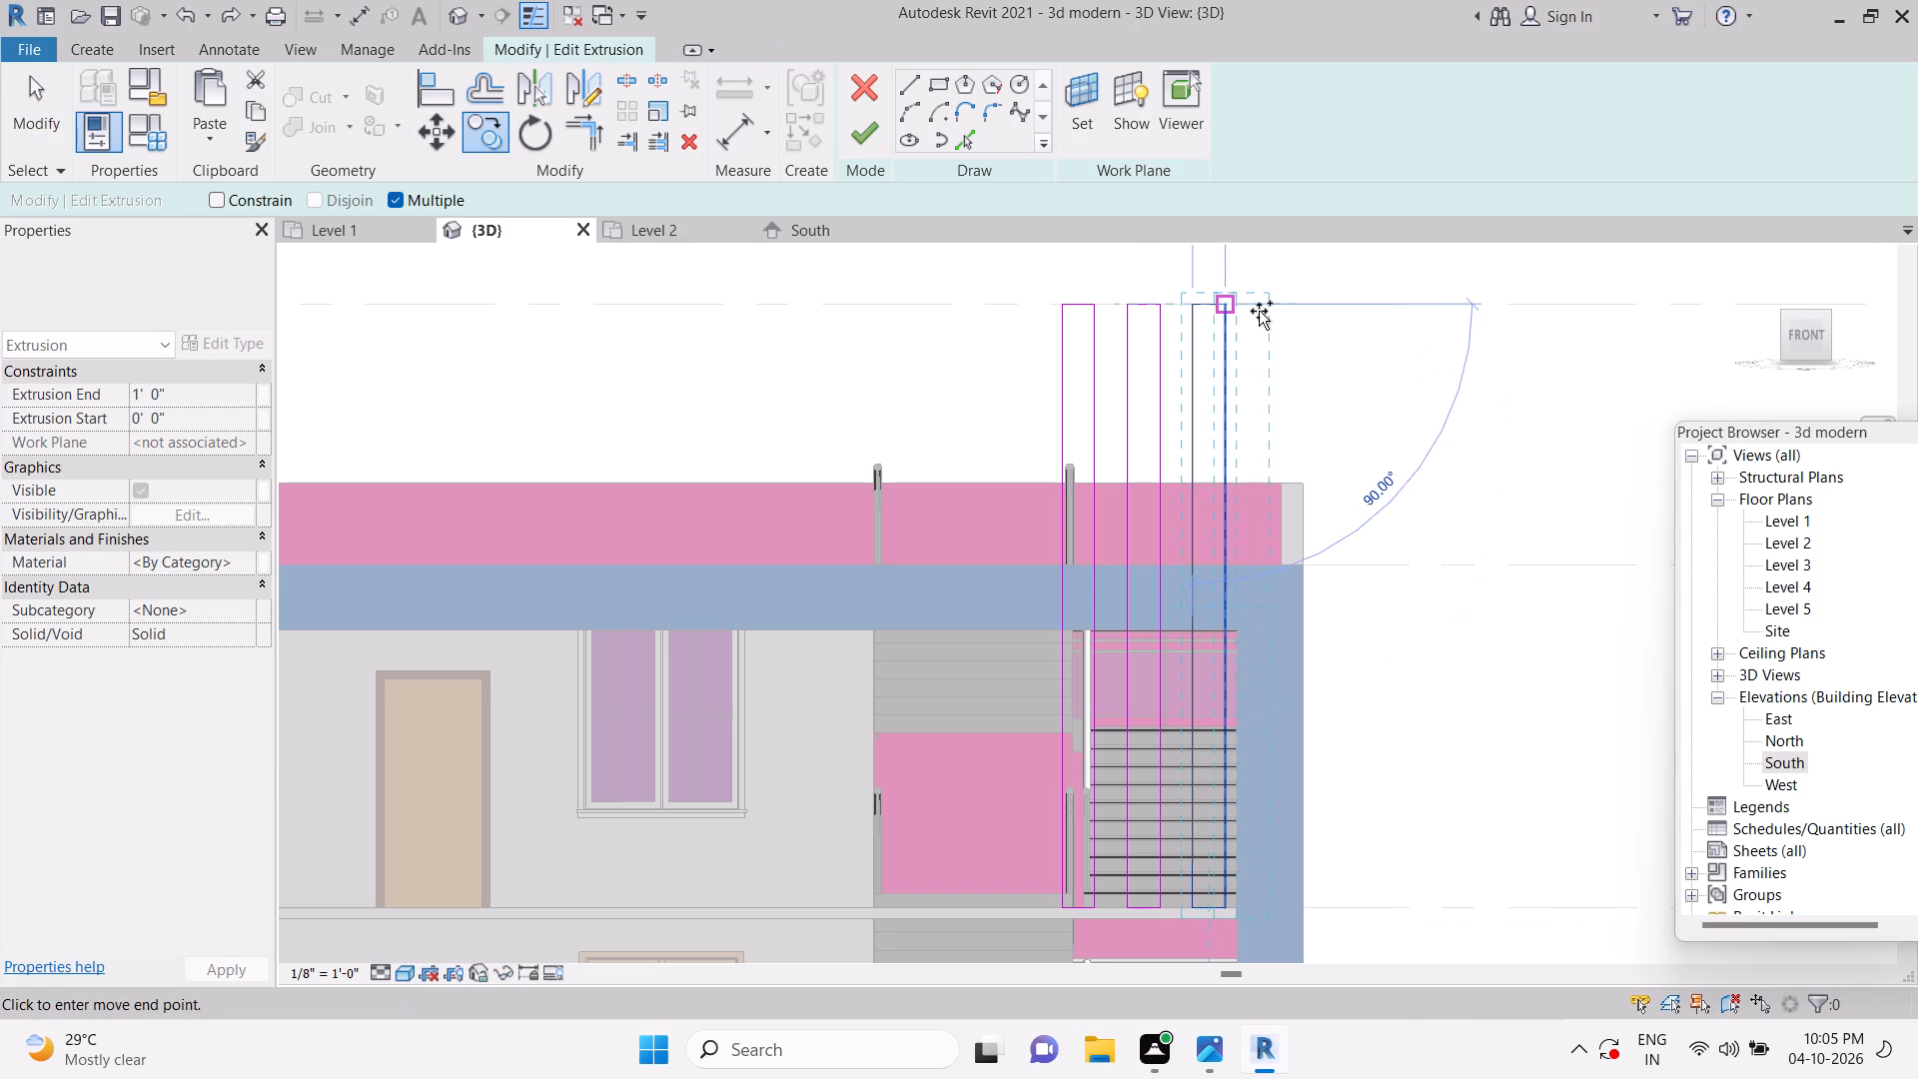
pyautogui.write("1'")
pyautogui.press('Return')
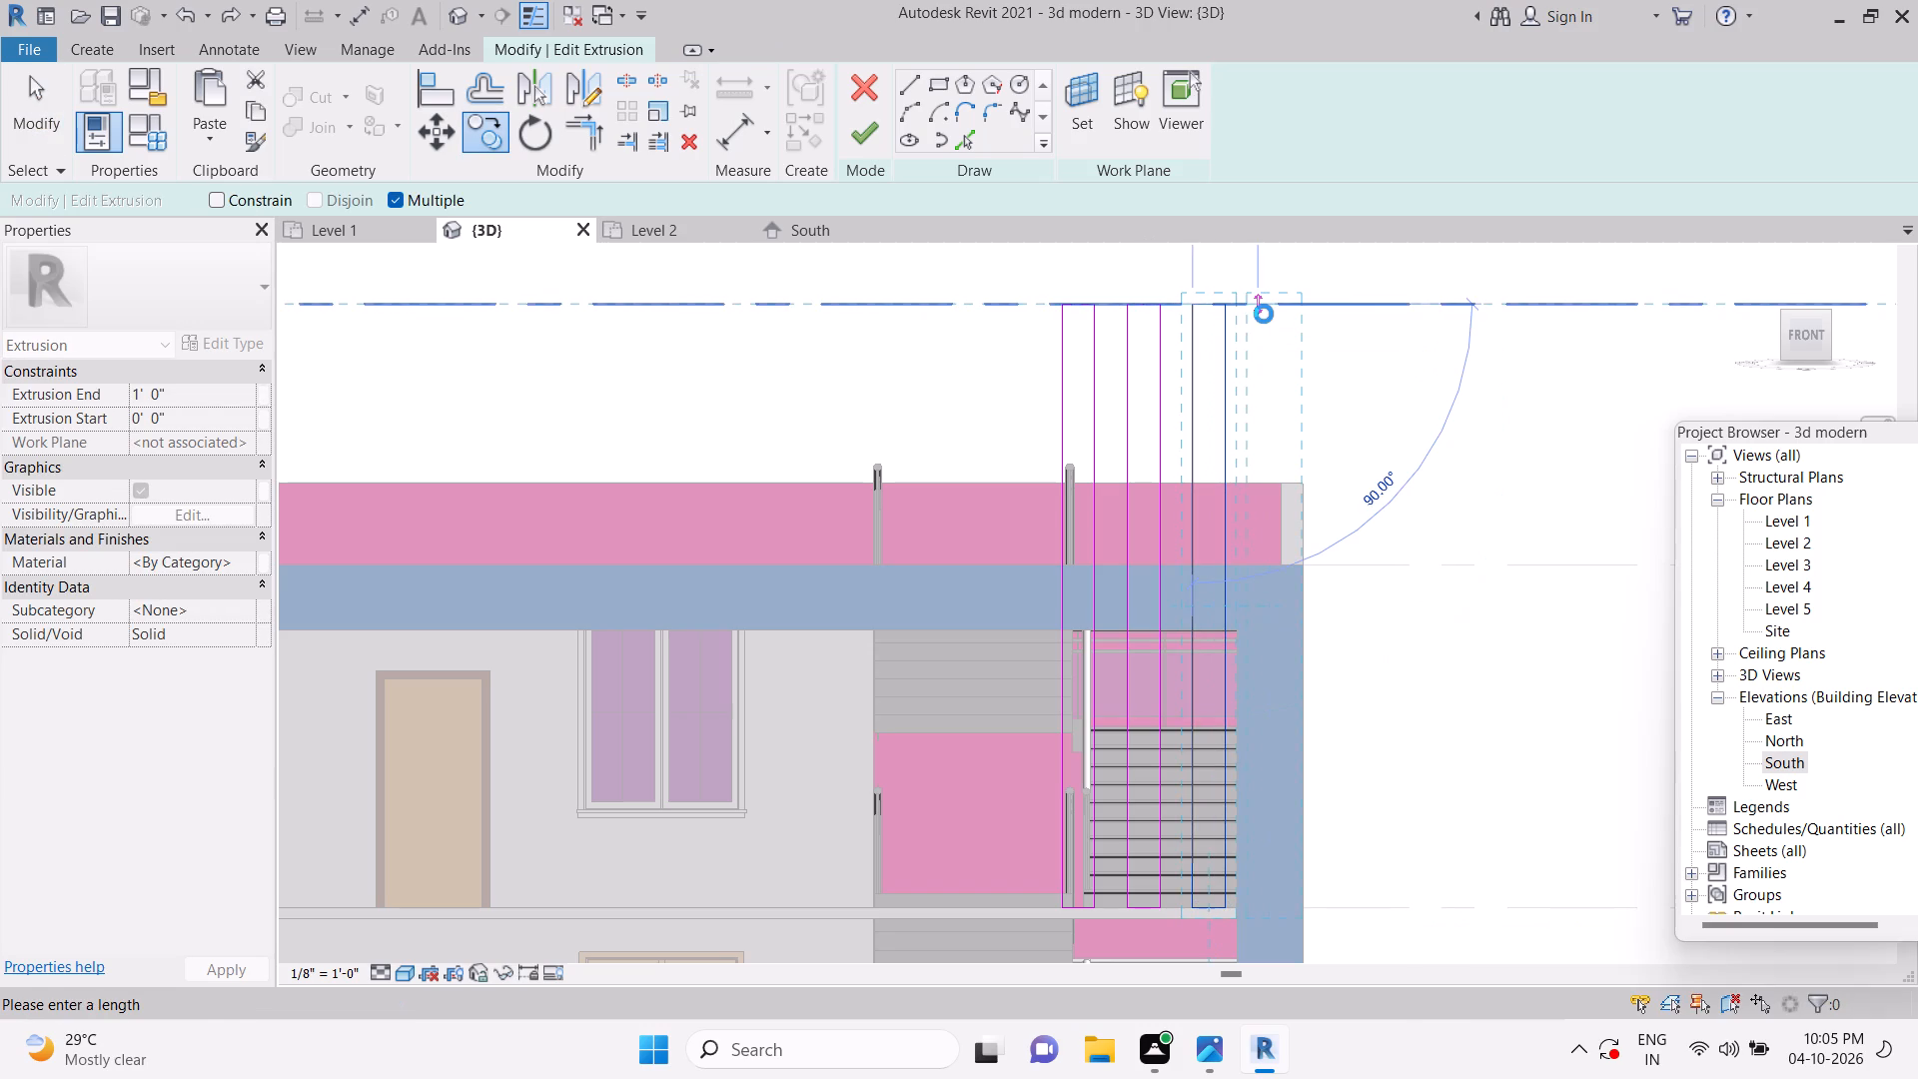
pyautogui.press('Escape')
pyautogui.press('Escape')
pyautogui.press('Escape')
pyautogui.press('Escape')
pyautogui.press('Escape')
pyautogui.press('Escape')
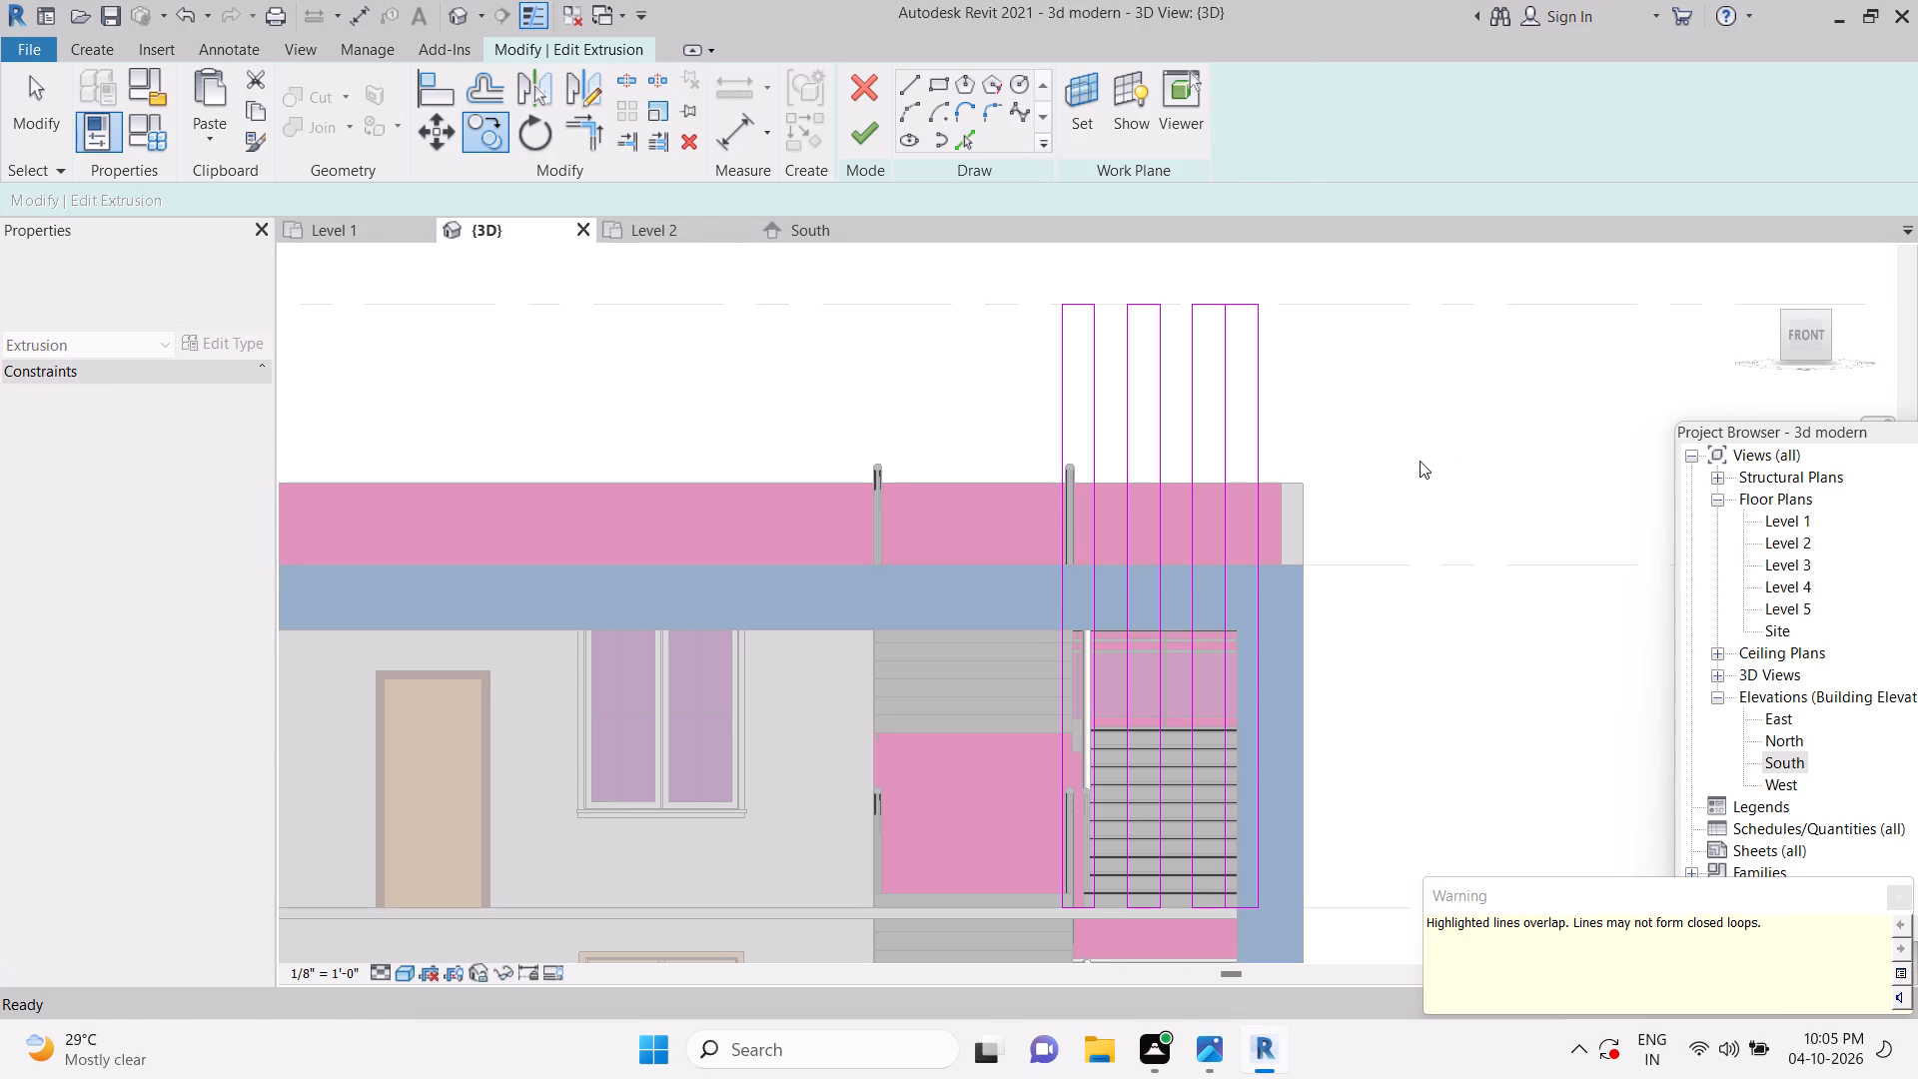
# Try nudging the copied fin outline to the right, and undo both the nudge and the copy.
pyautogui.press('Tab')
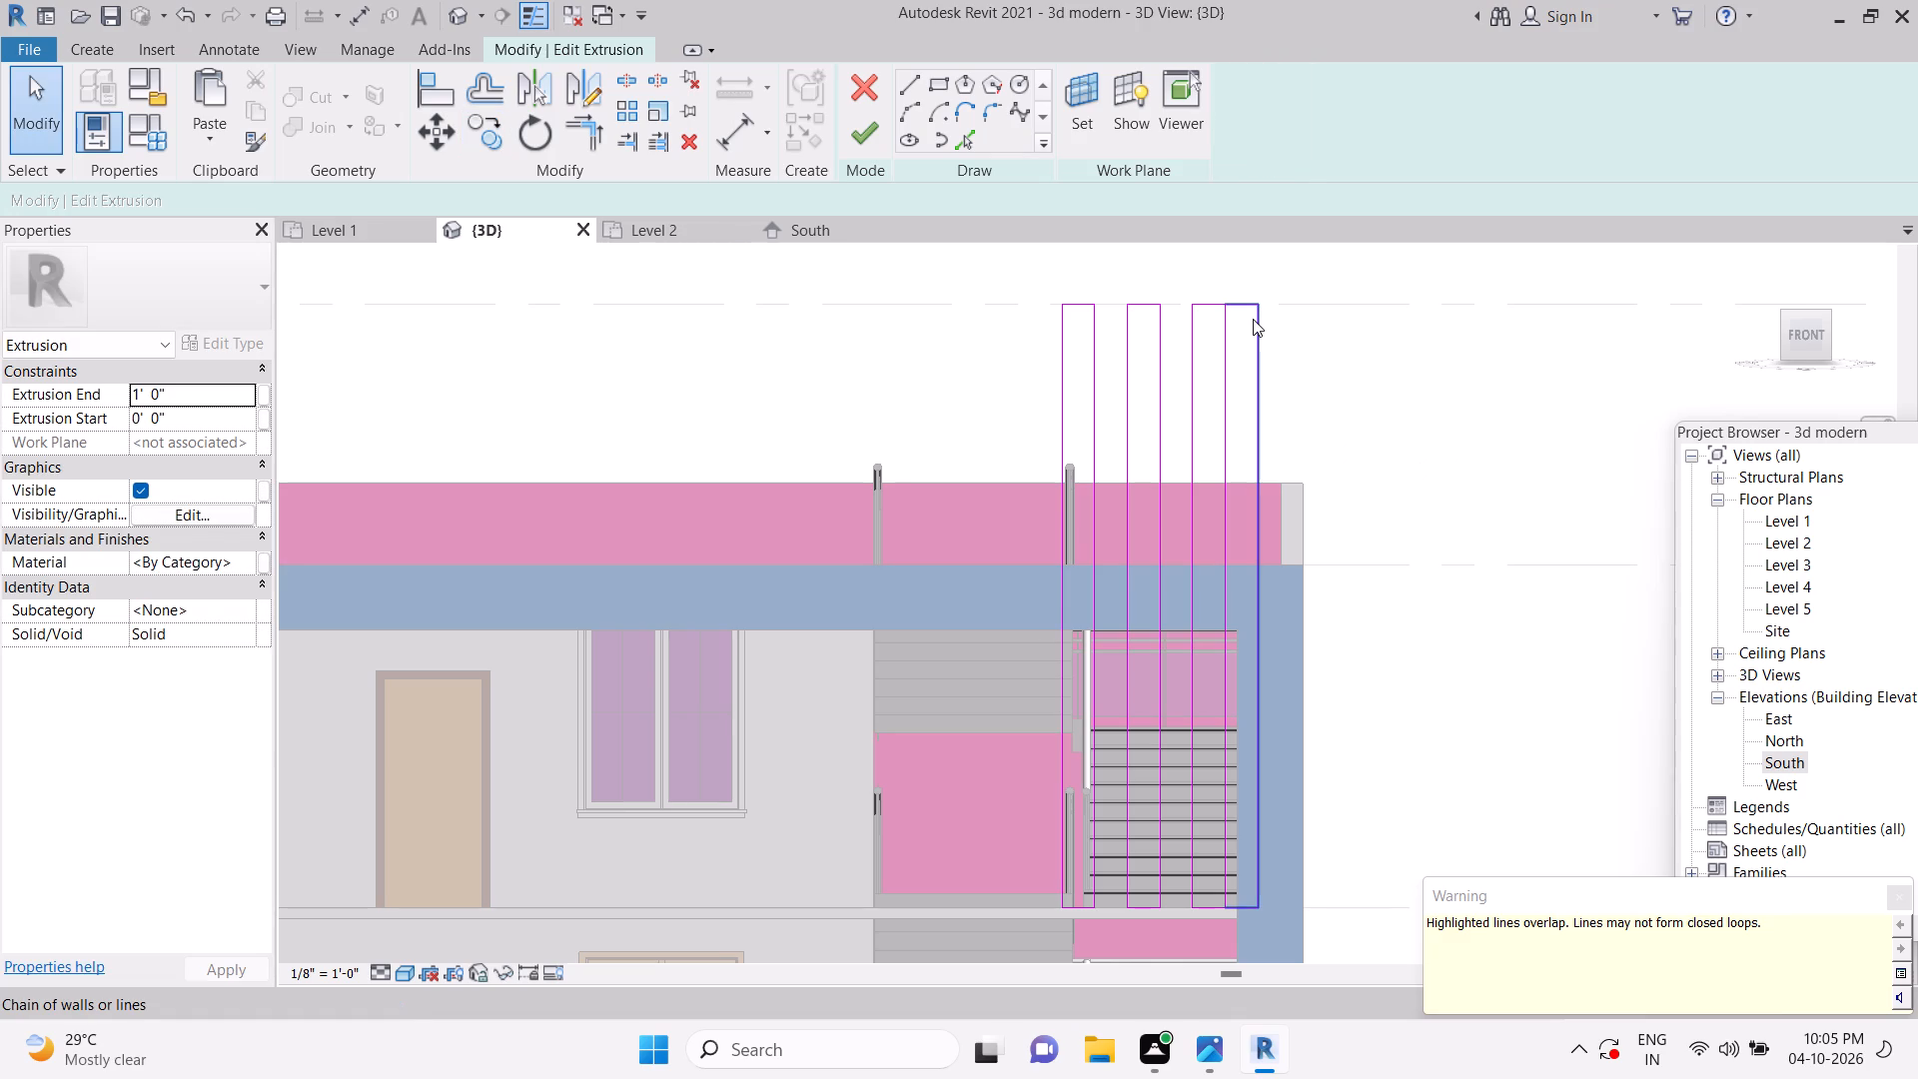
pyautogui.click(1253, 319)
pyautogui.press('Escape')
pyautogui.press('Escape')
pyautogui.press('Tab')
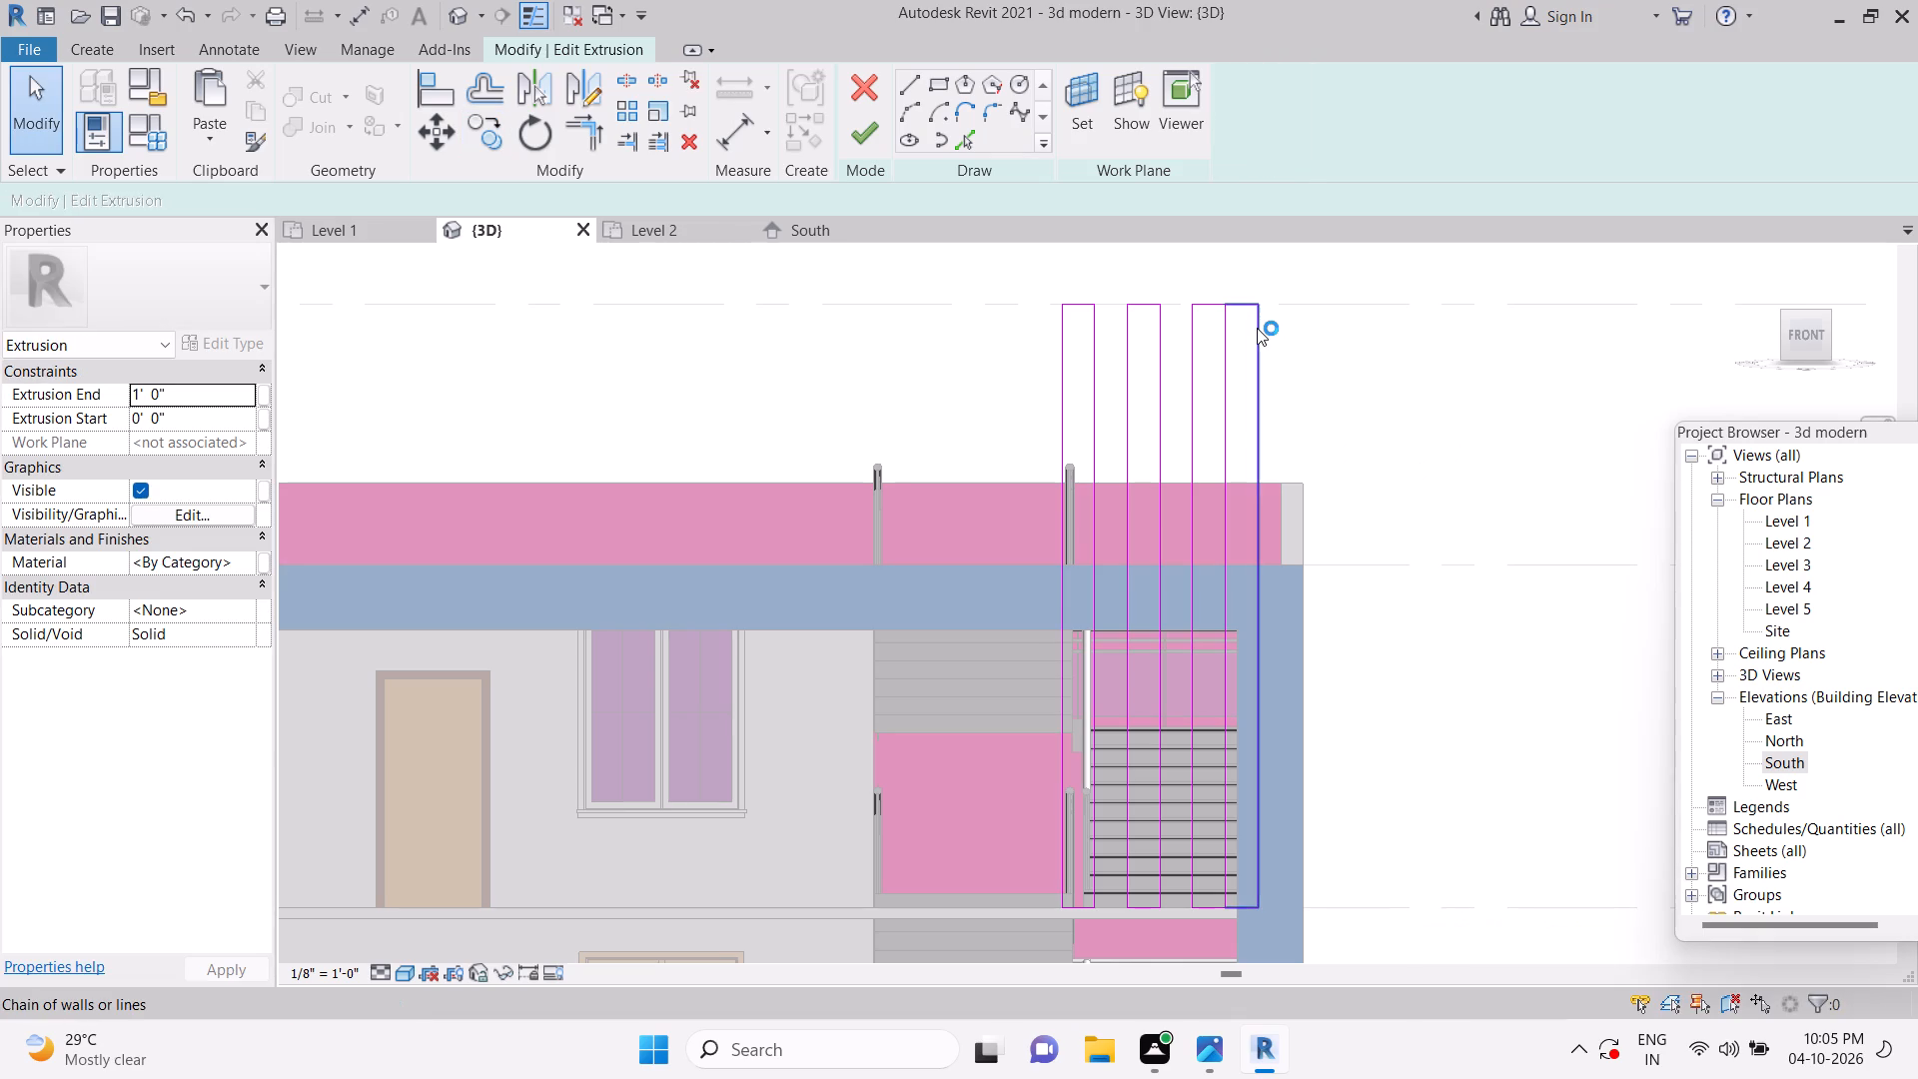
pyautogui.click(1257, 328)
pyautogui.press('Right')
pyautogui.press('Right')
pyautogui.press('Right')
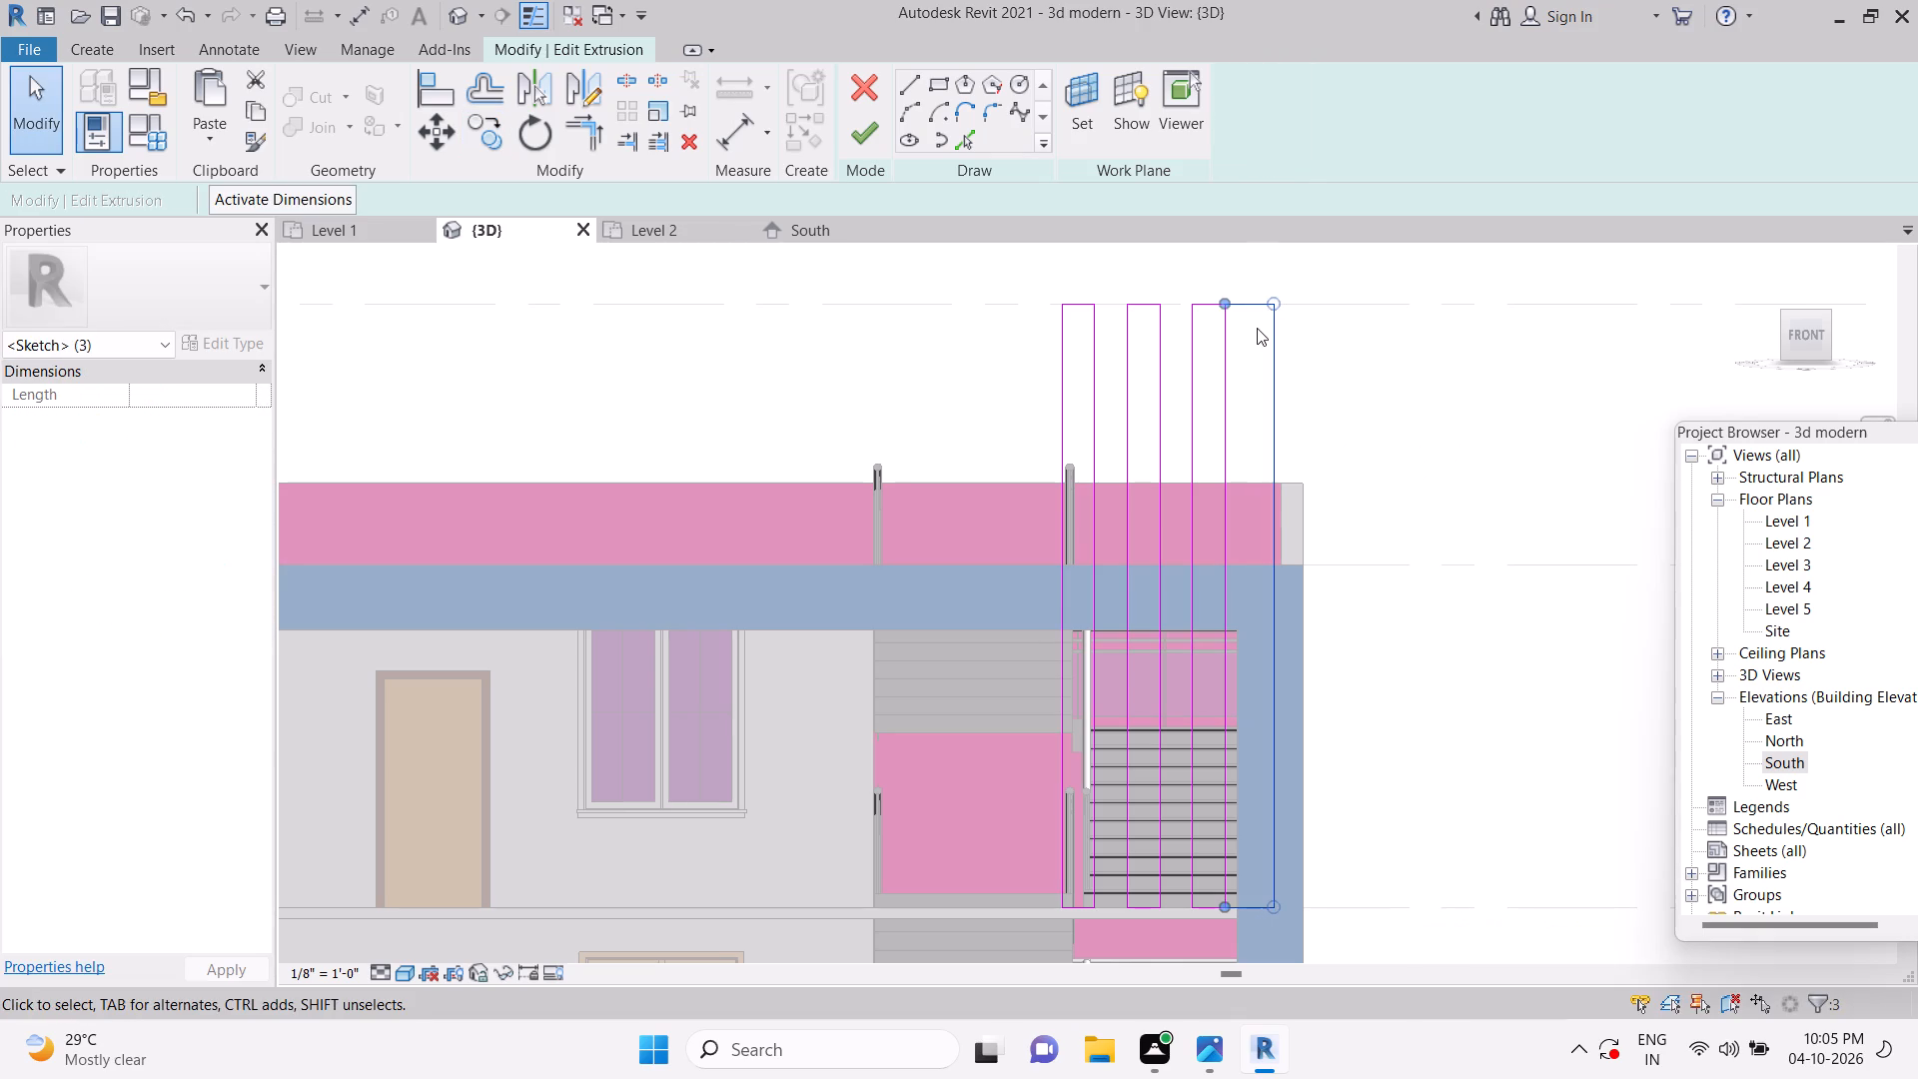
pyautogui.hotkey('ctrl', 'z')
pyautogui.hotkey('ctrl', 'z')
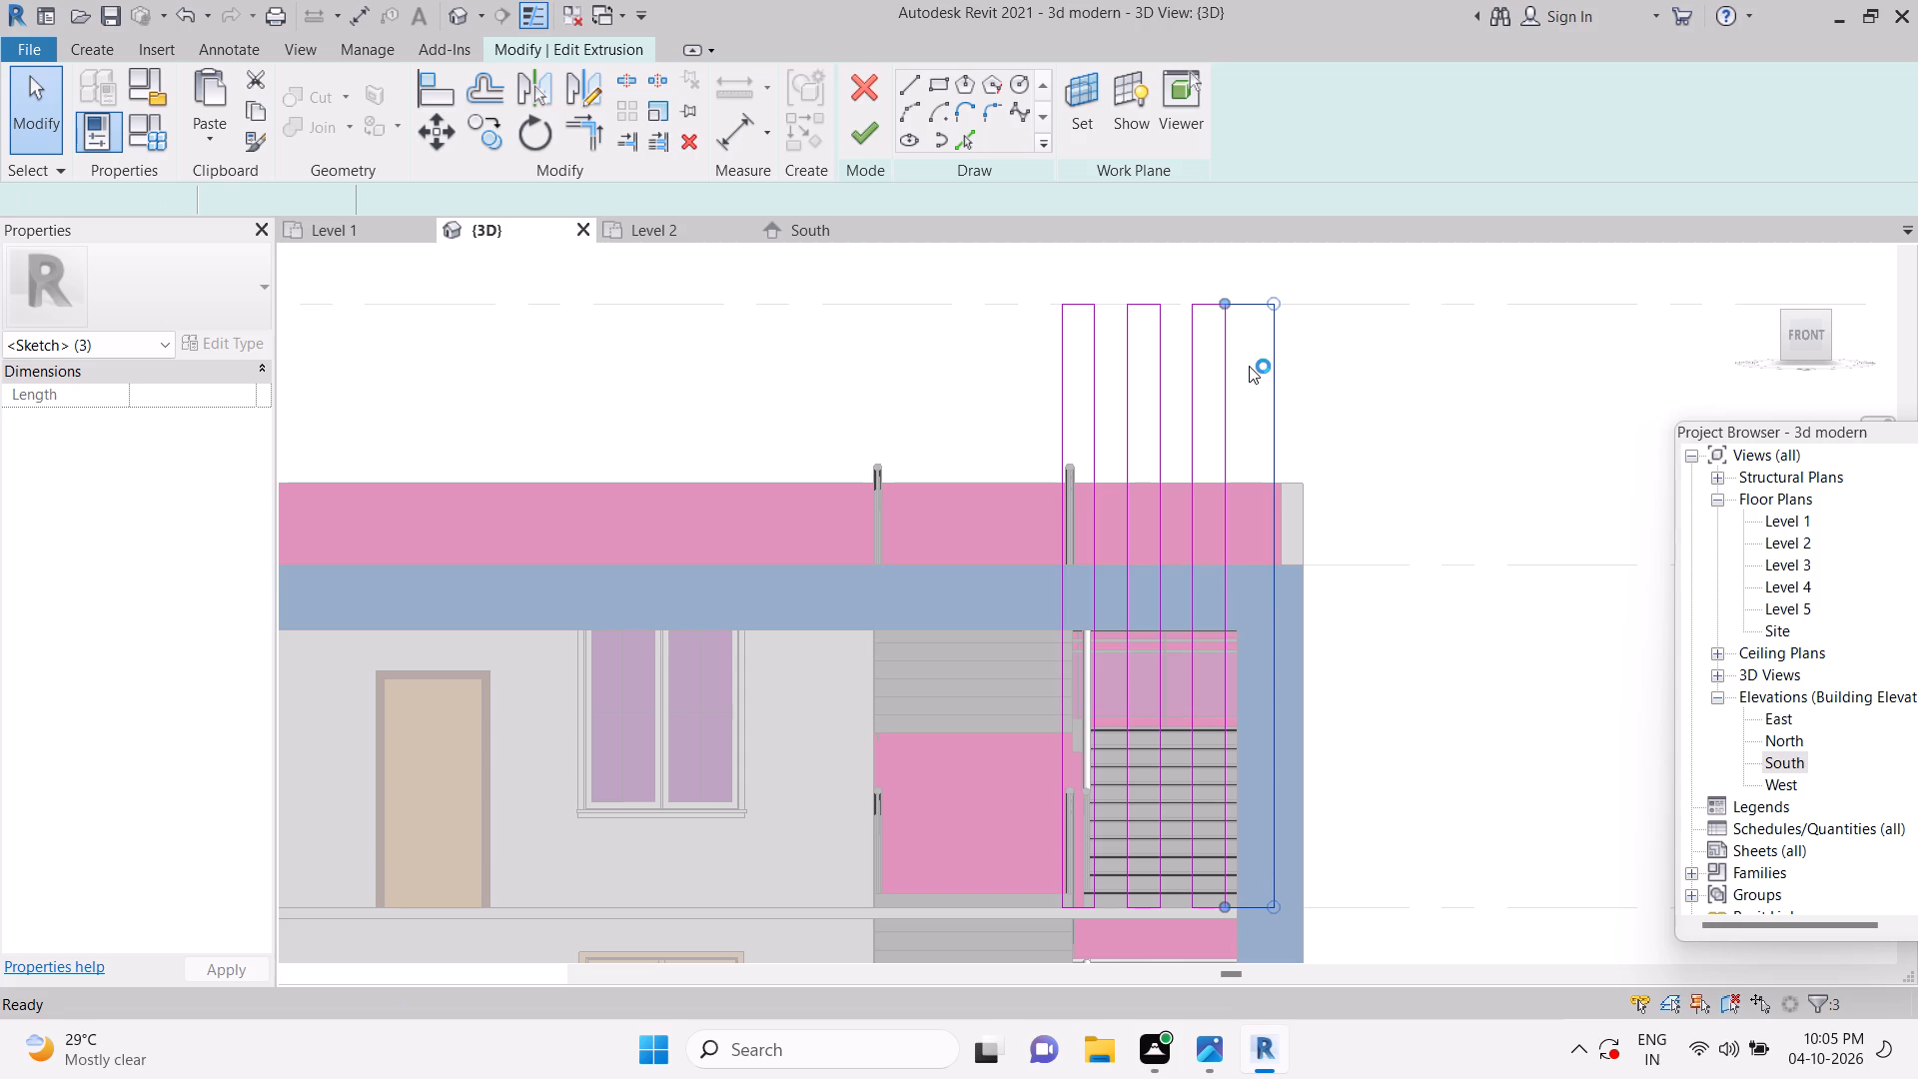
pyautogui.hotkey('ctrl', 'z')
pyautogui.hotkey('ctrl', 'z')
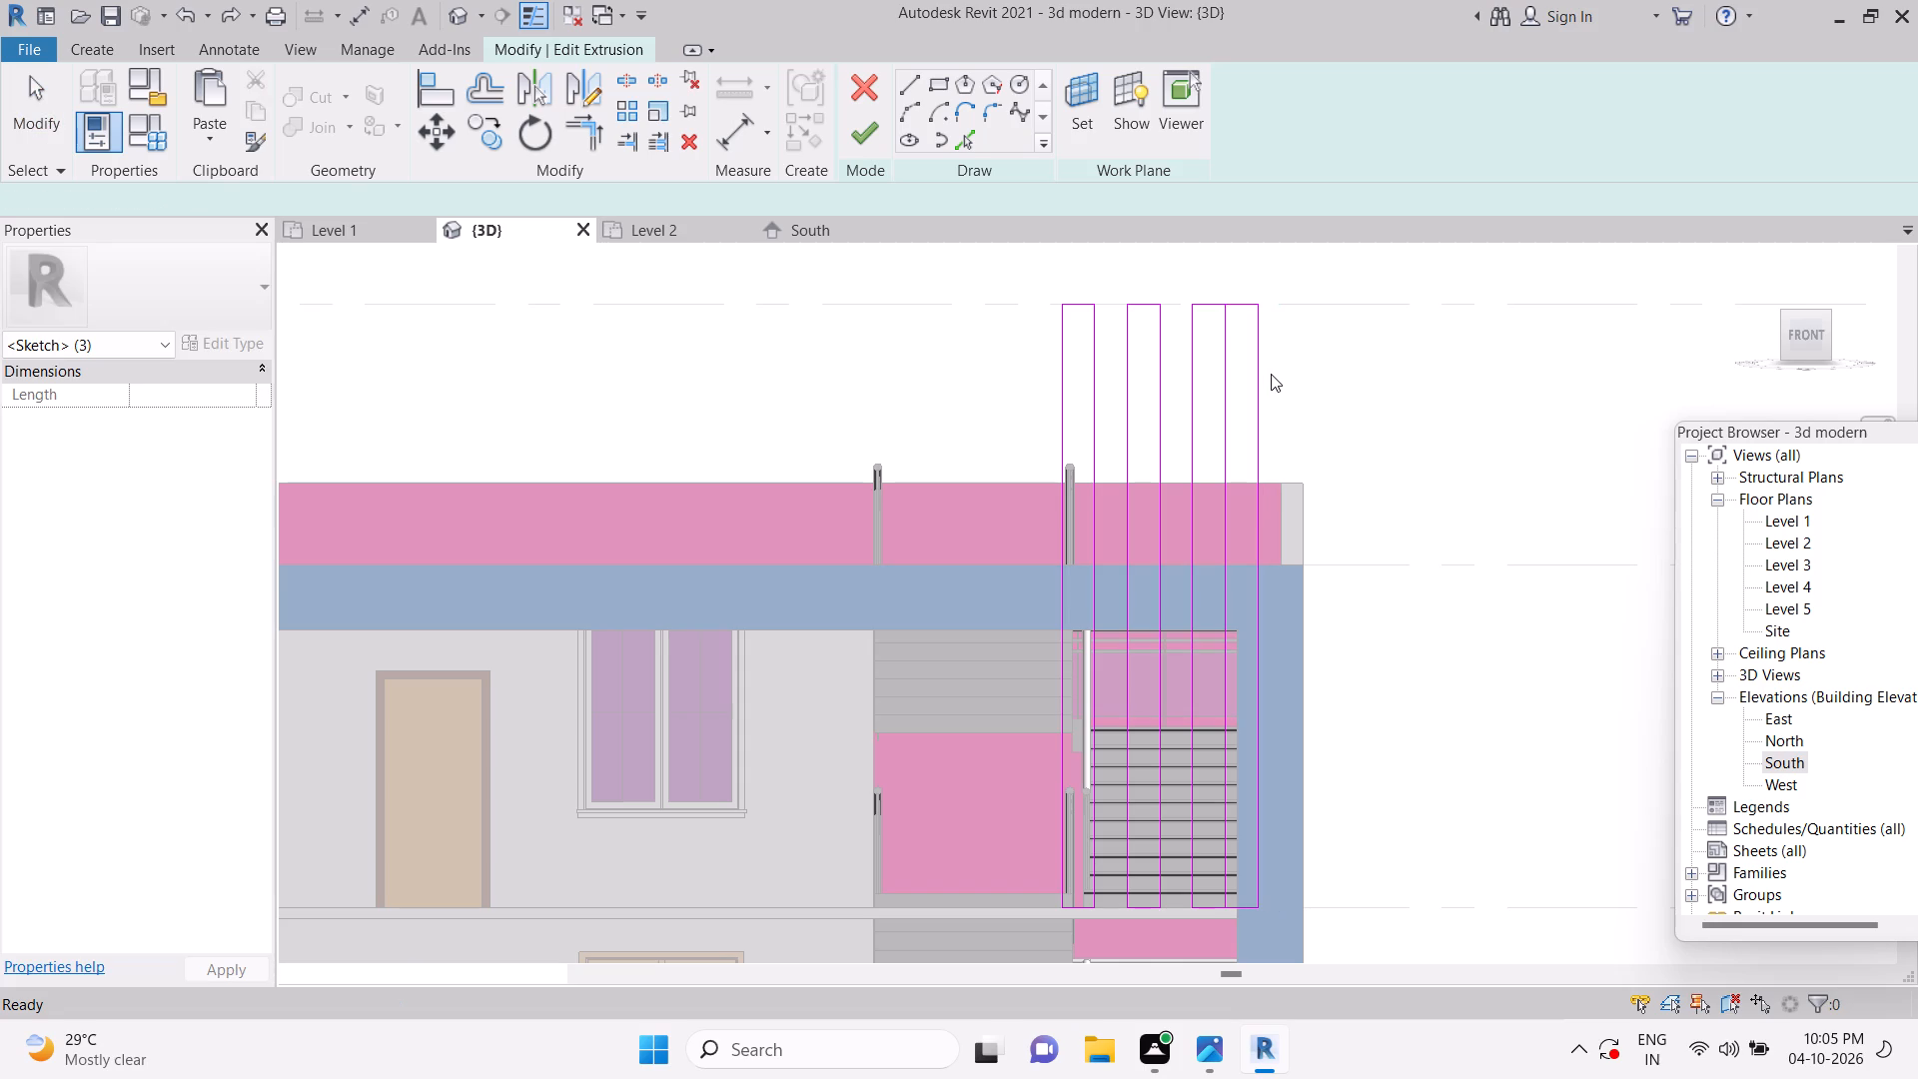
# Copy the outline of the fin nearest the frame's right upright 2' to the right as a fourth fin.
pyautogui.press('Tab')
pyautogui.click(1229, 346)
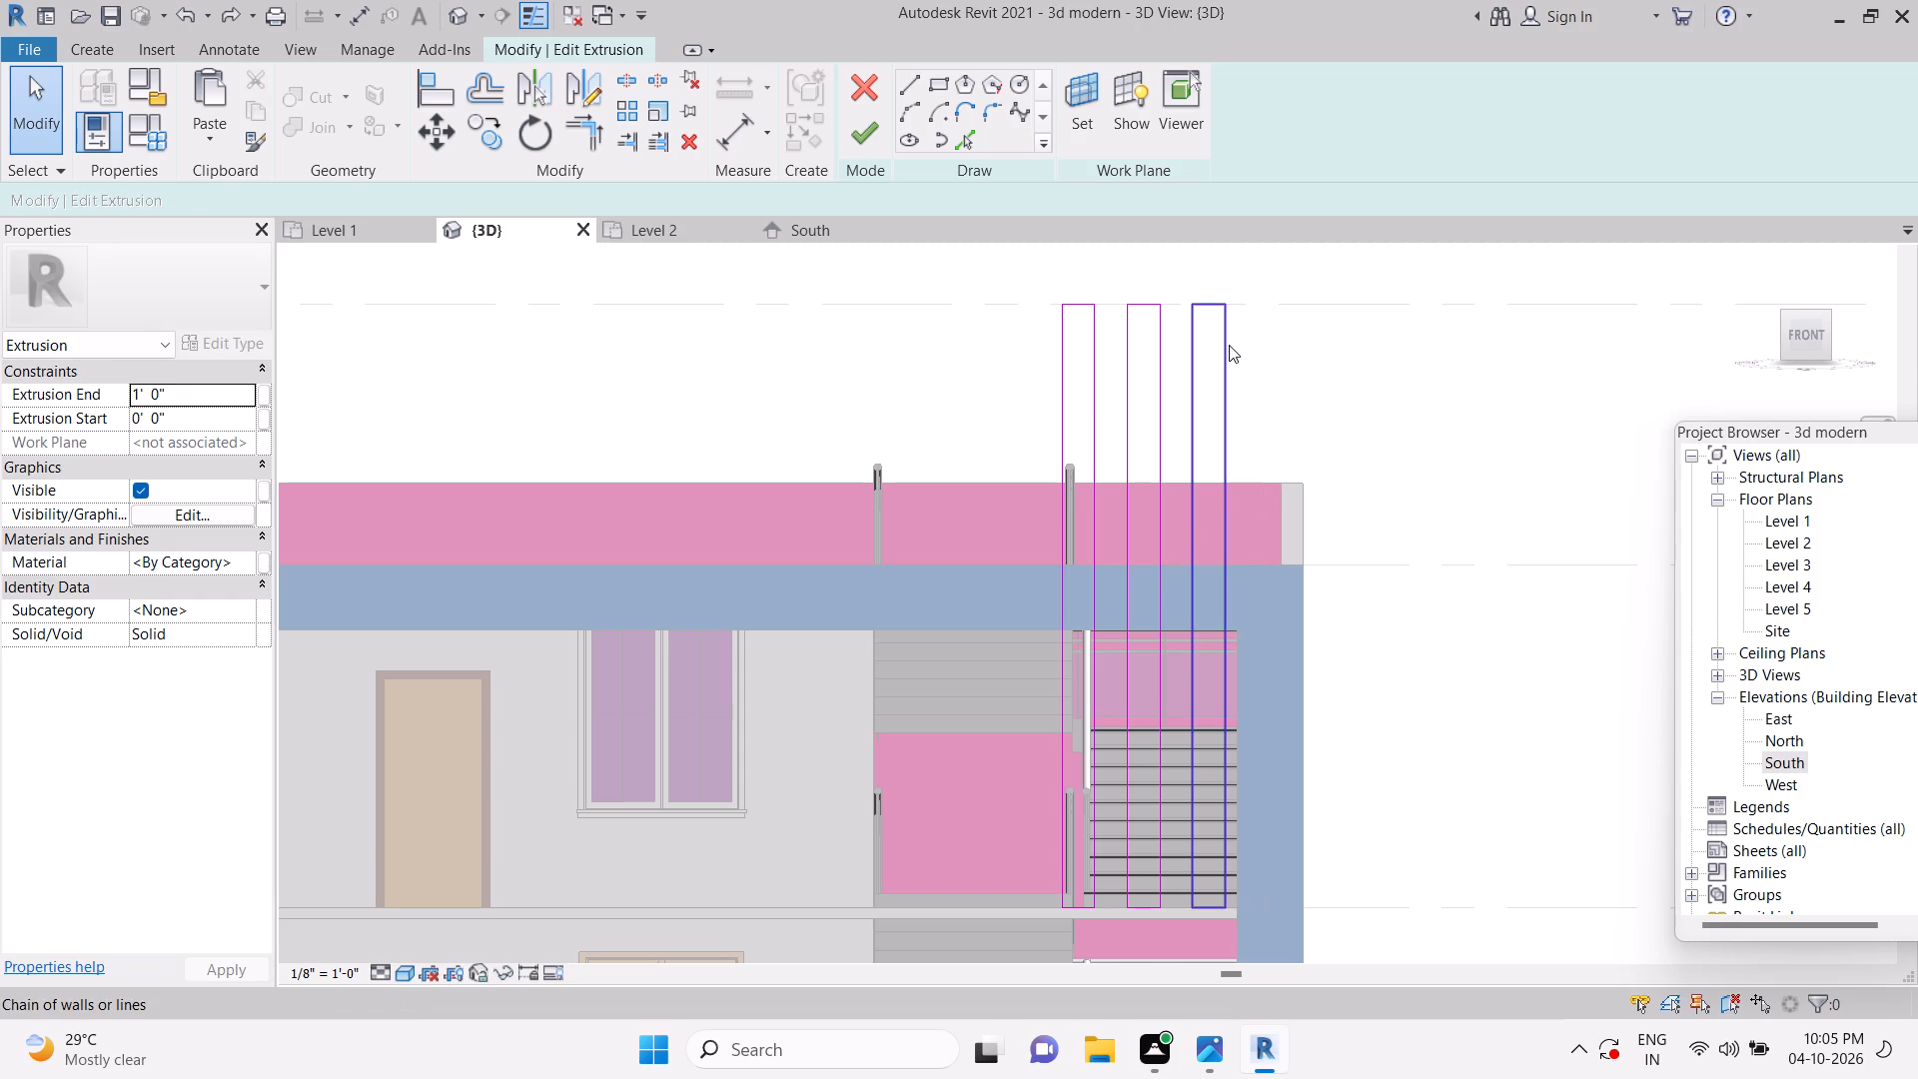
pyautogui.click(476, 119)
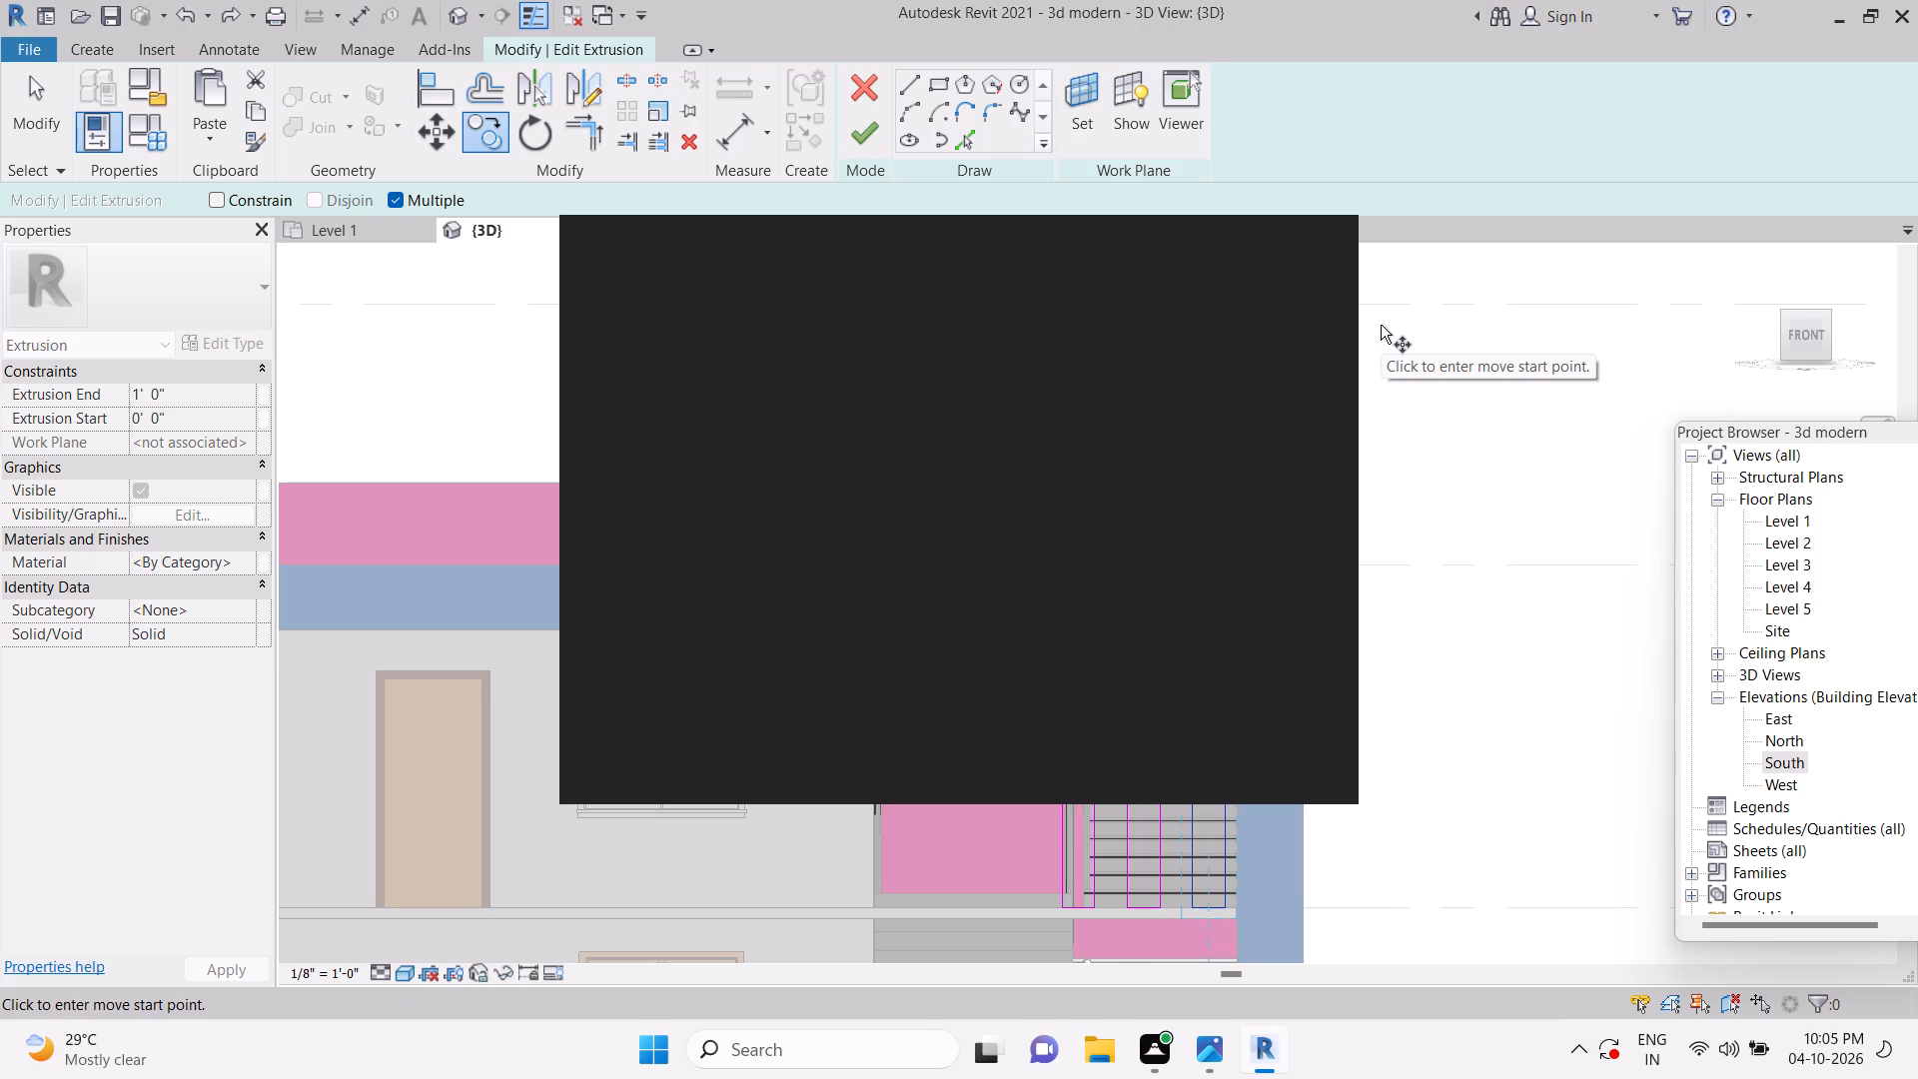
pyautogui.click(1318, 246)
pyautogui.scroll(4, 1198, 323)
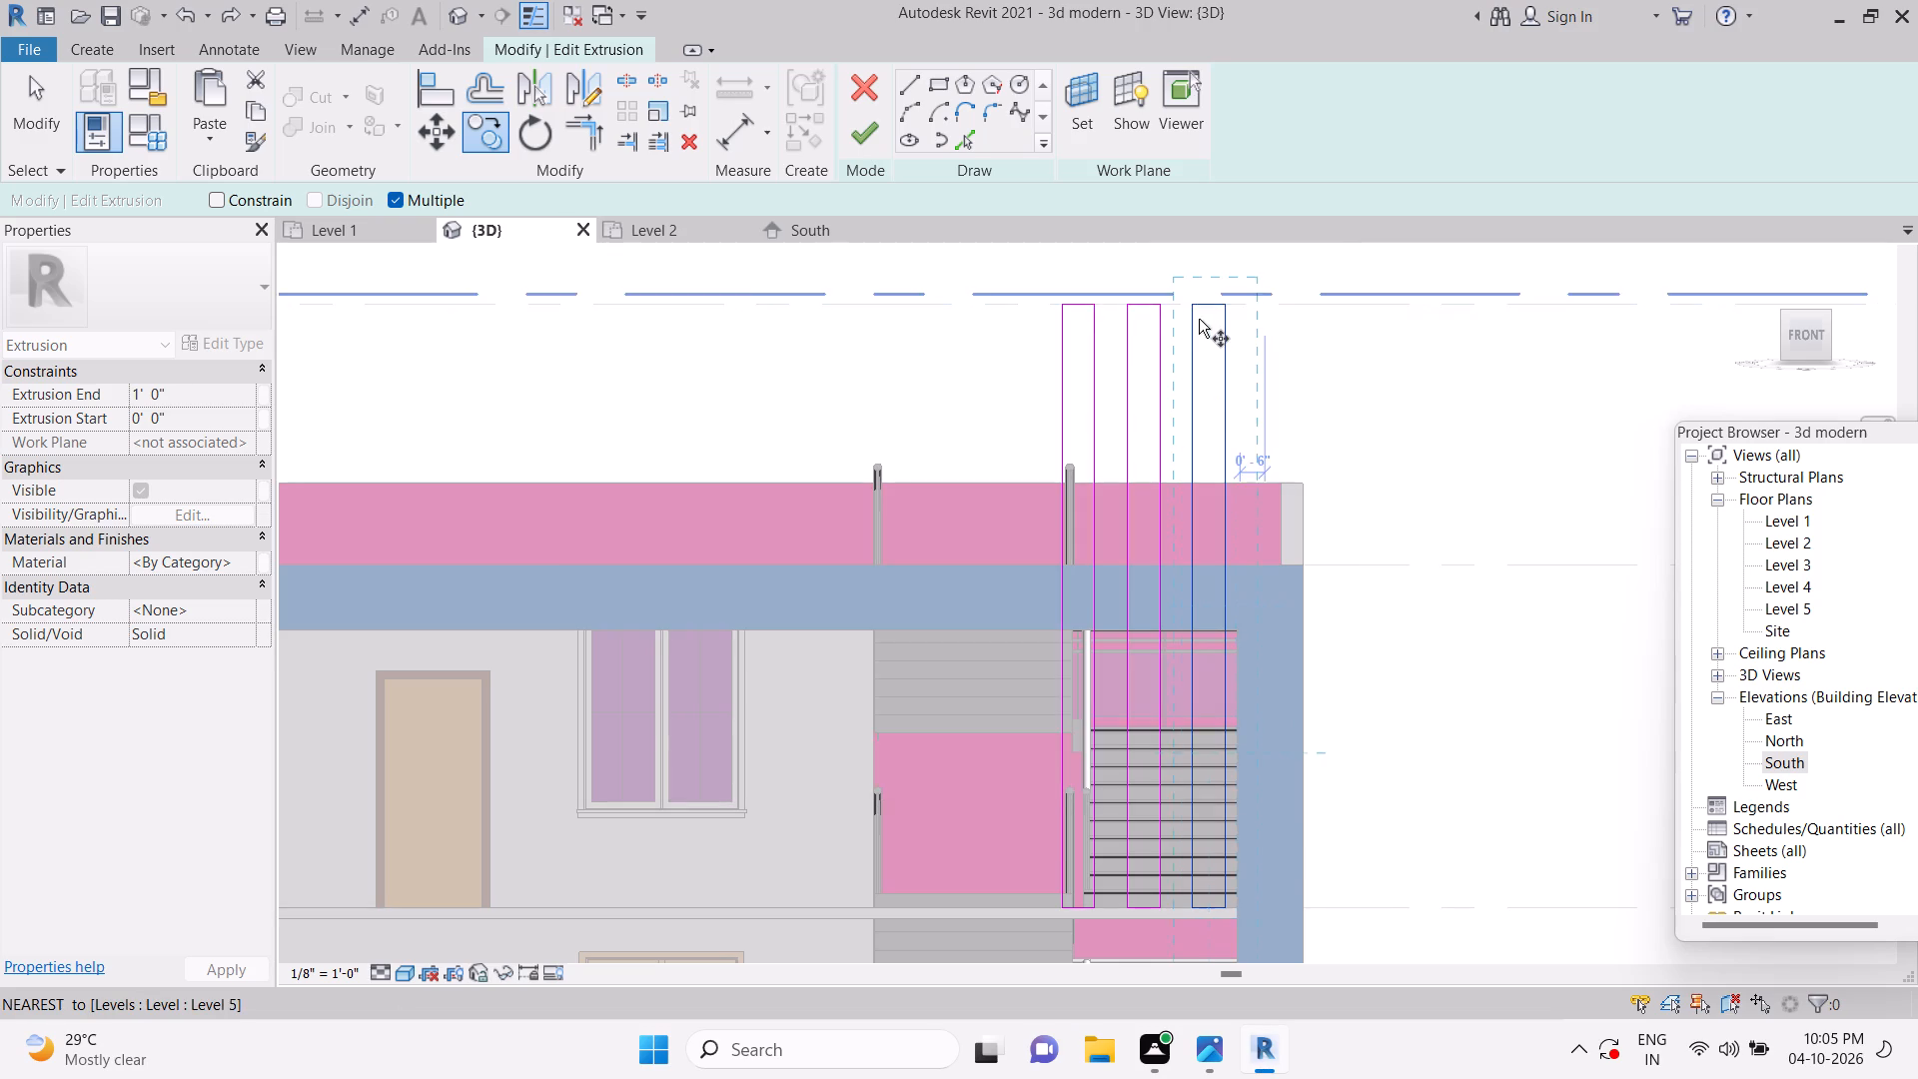
pyautogui.moveTo(1198, 321); pyautogui.dragTo(1144, 410, button='middle')
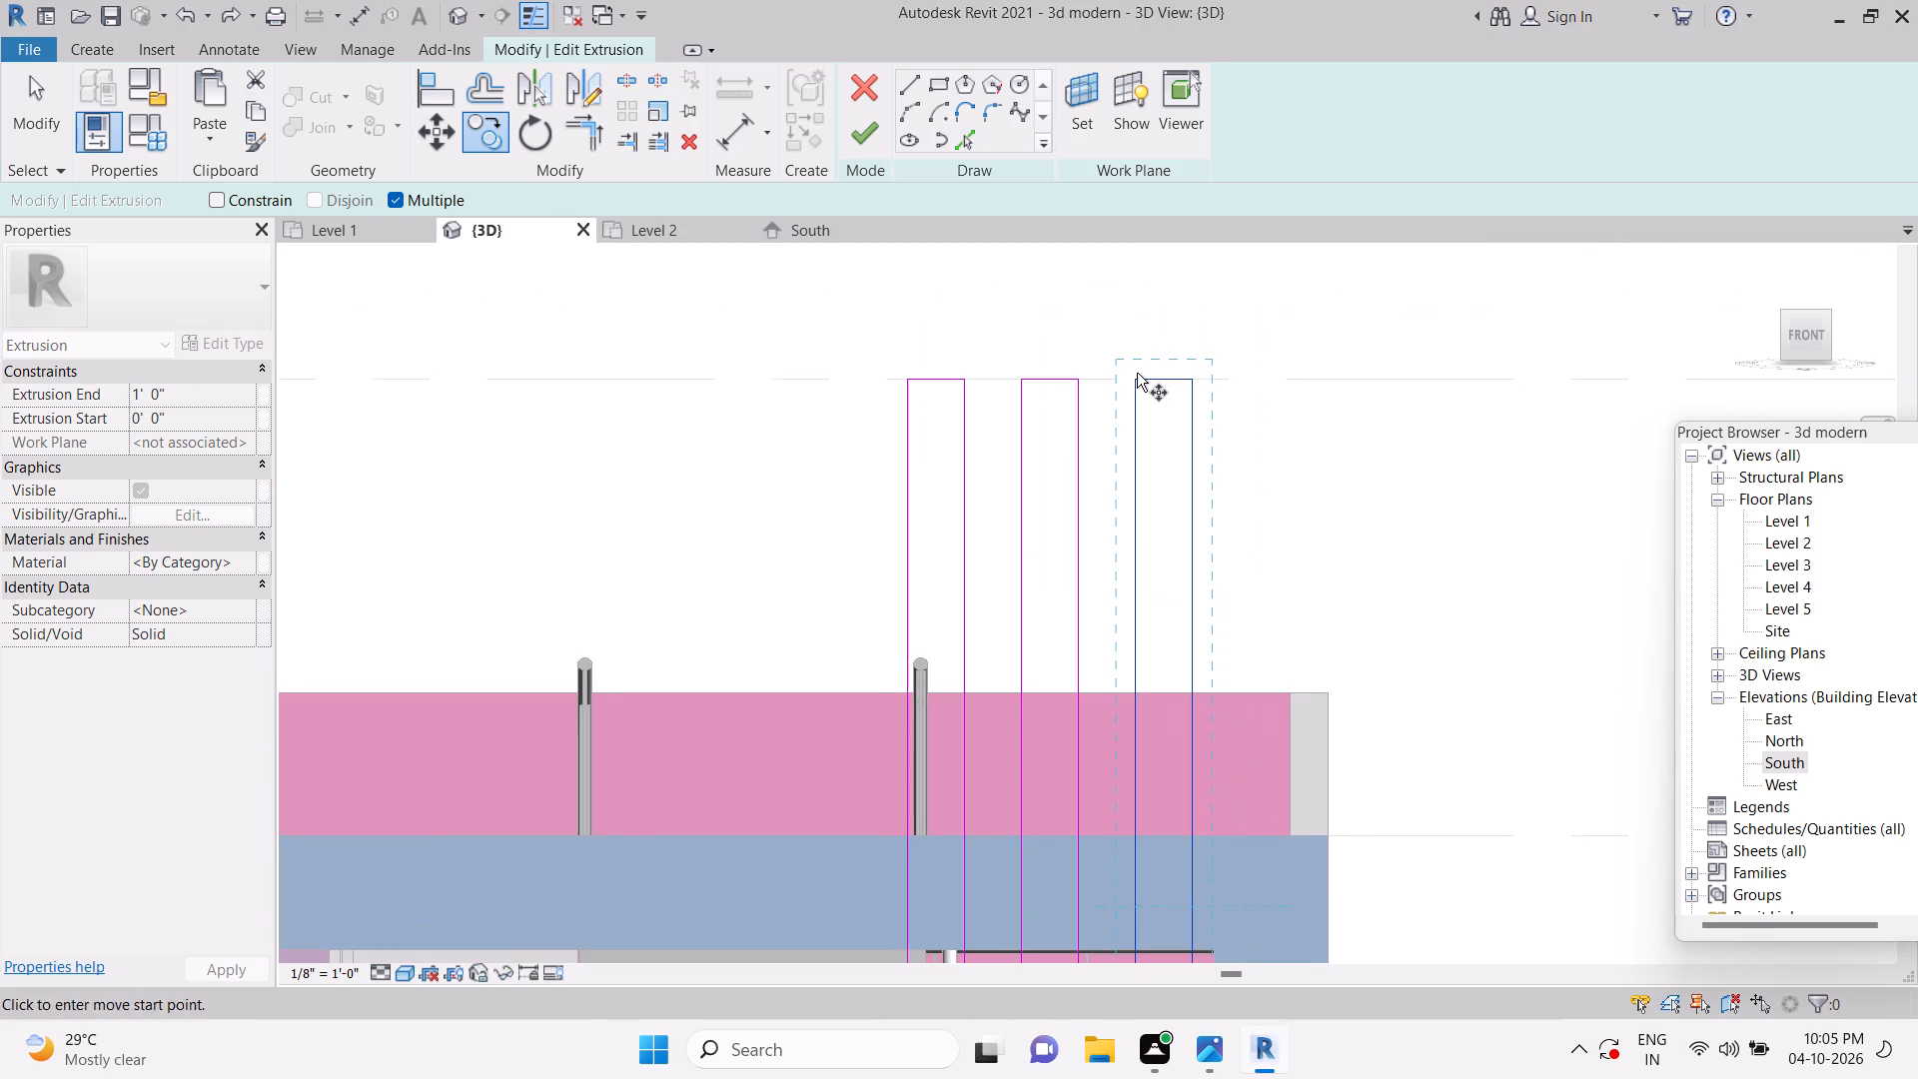
pyautogui.click(1137, 373)
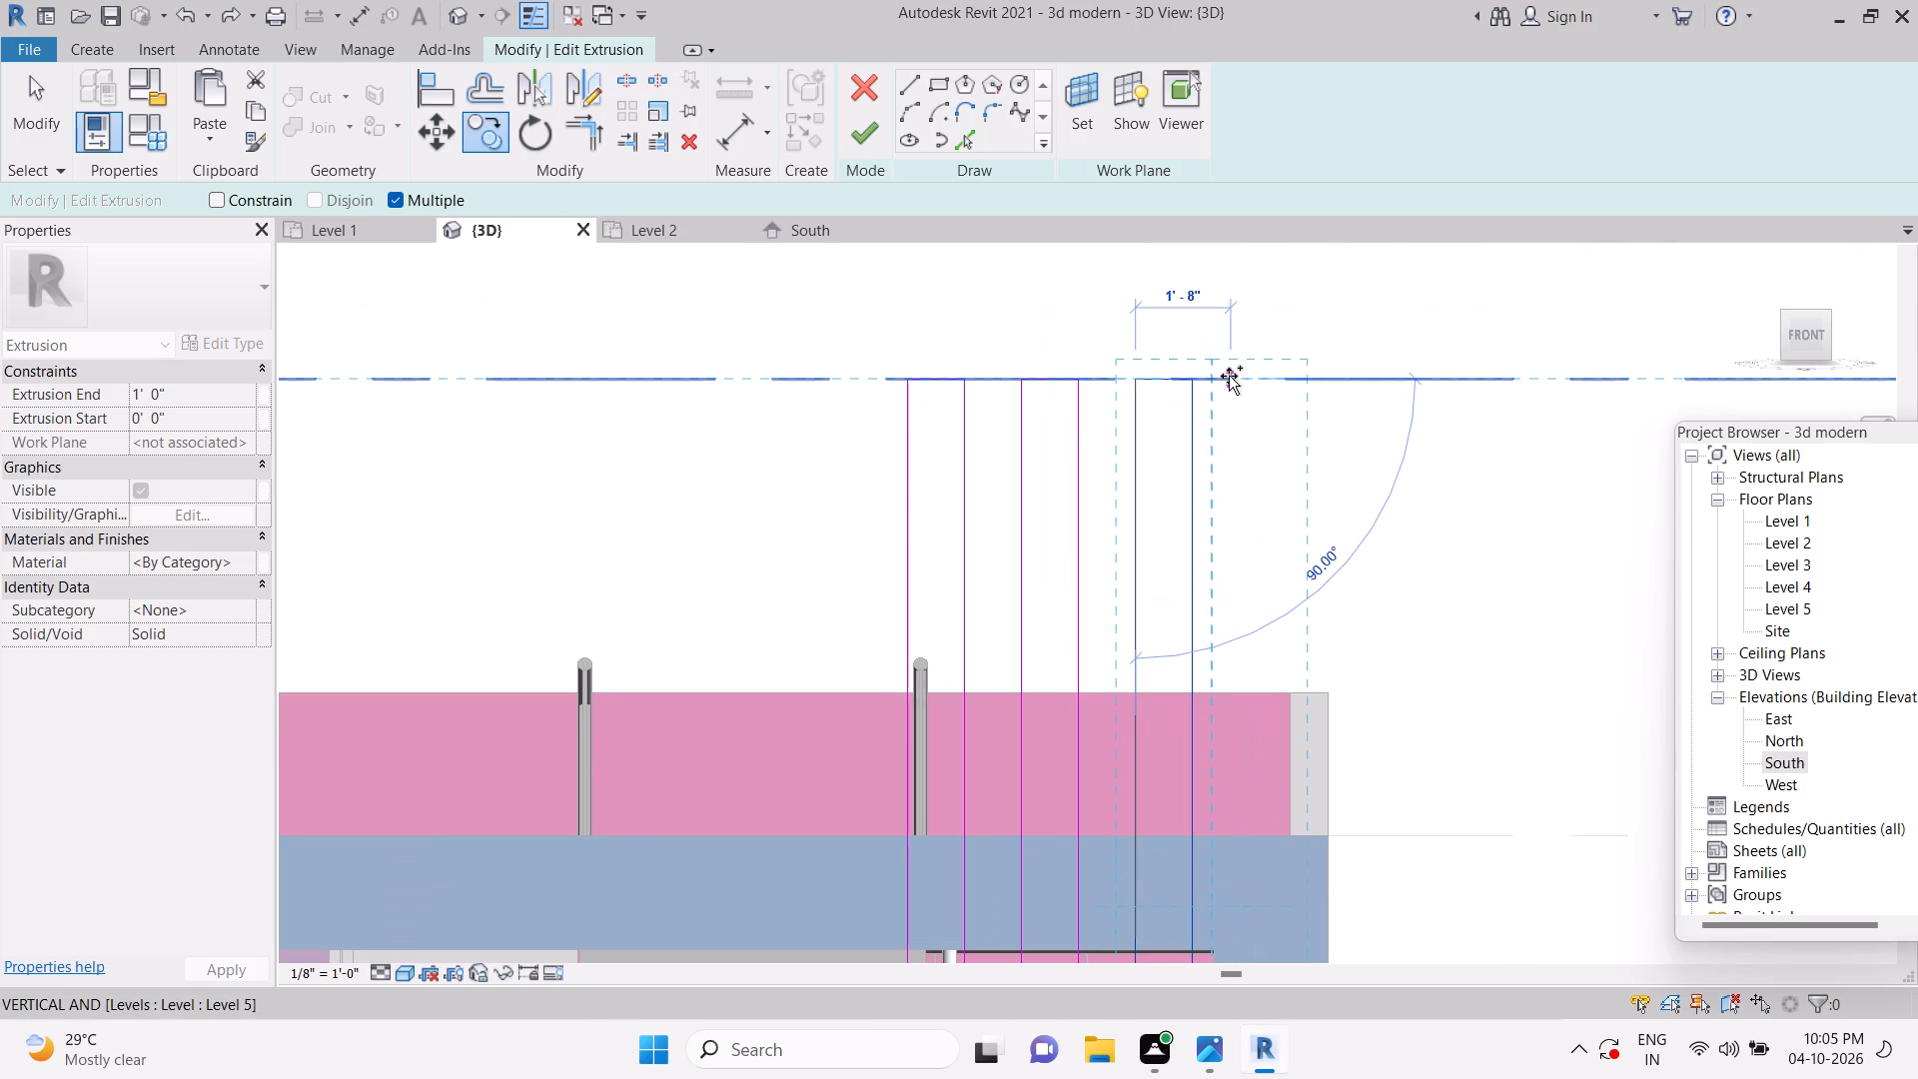
pyautogui.write("2'")
pyautogui.press('Return')
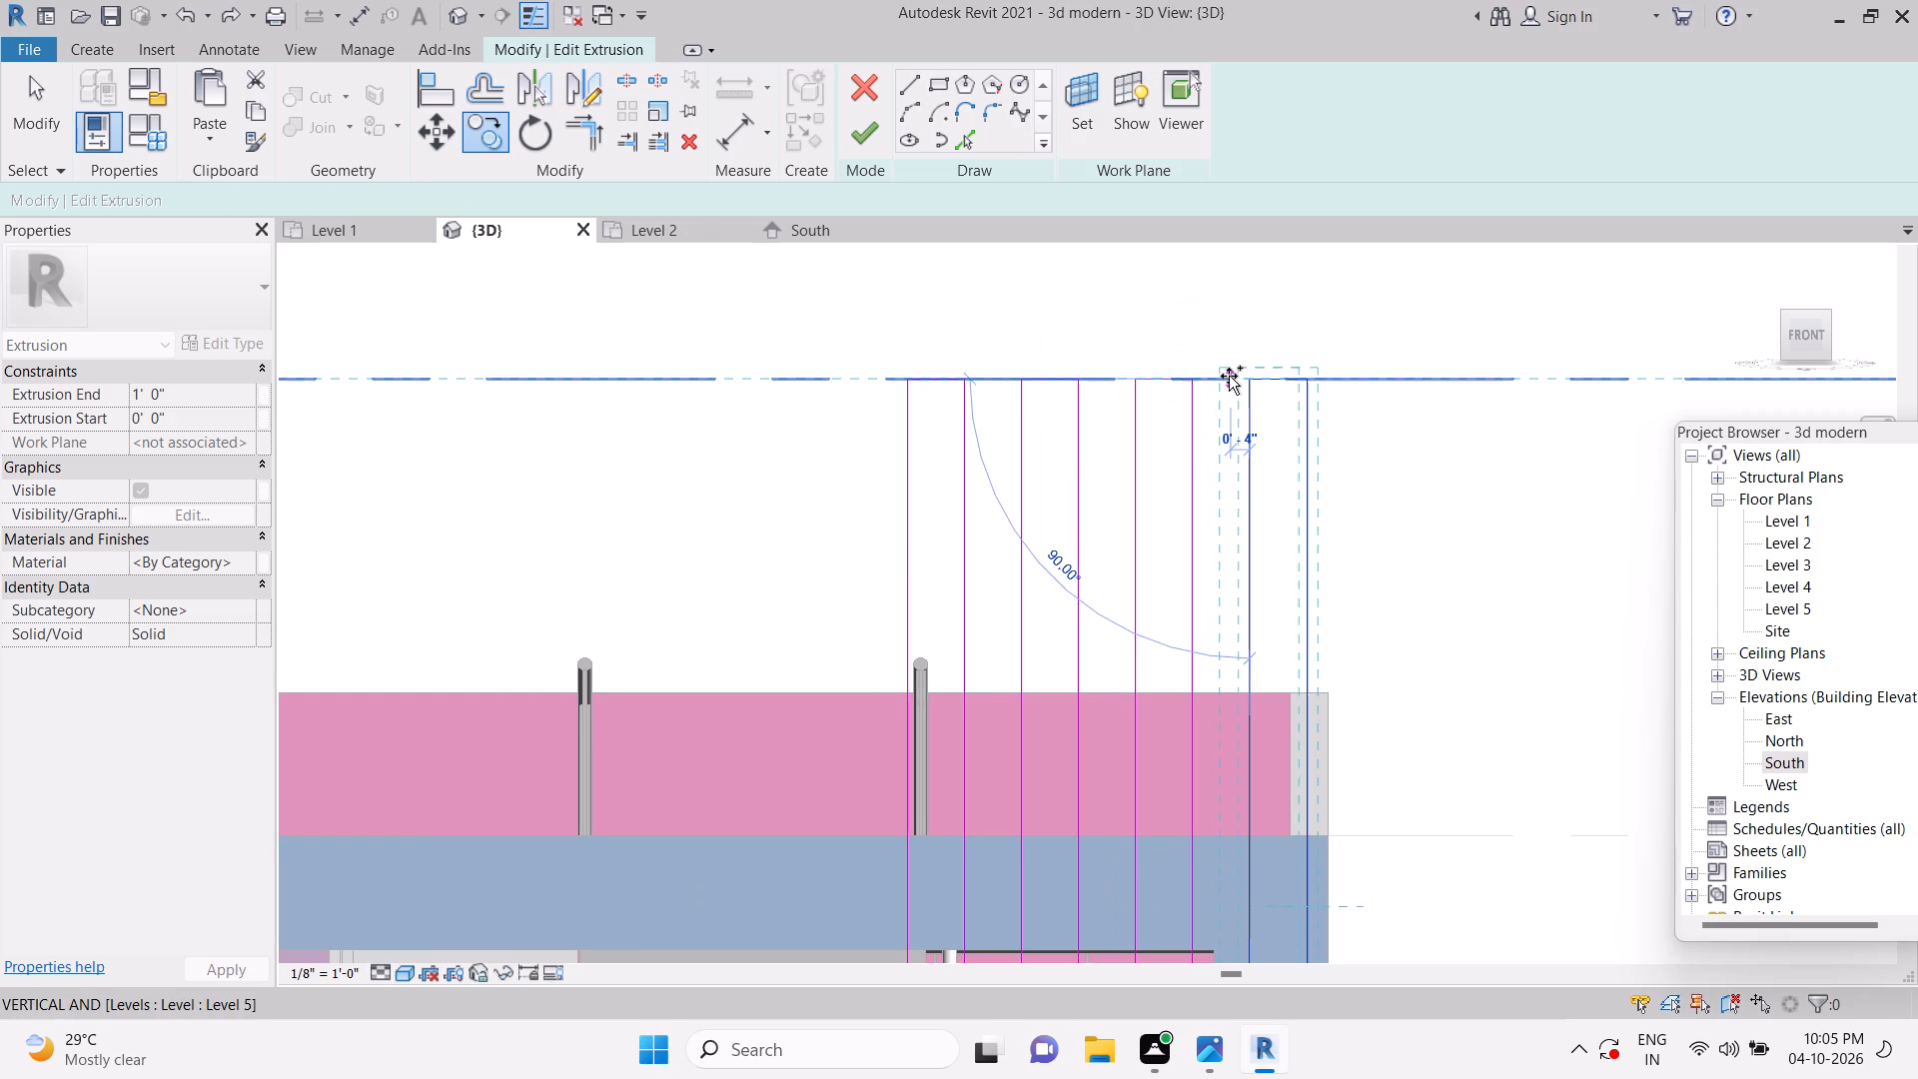
pyautogui.press('Escape')
pyautogui.press('Escape')
pyautogui.scroll(-4, 1286, 394)
pyautogui.press('Escape')
pyautogui.scroll(-4, 1314, 444)
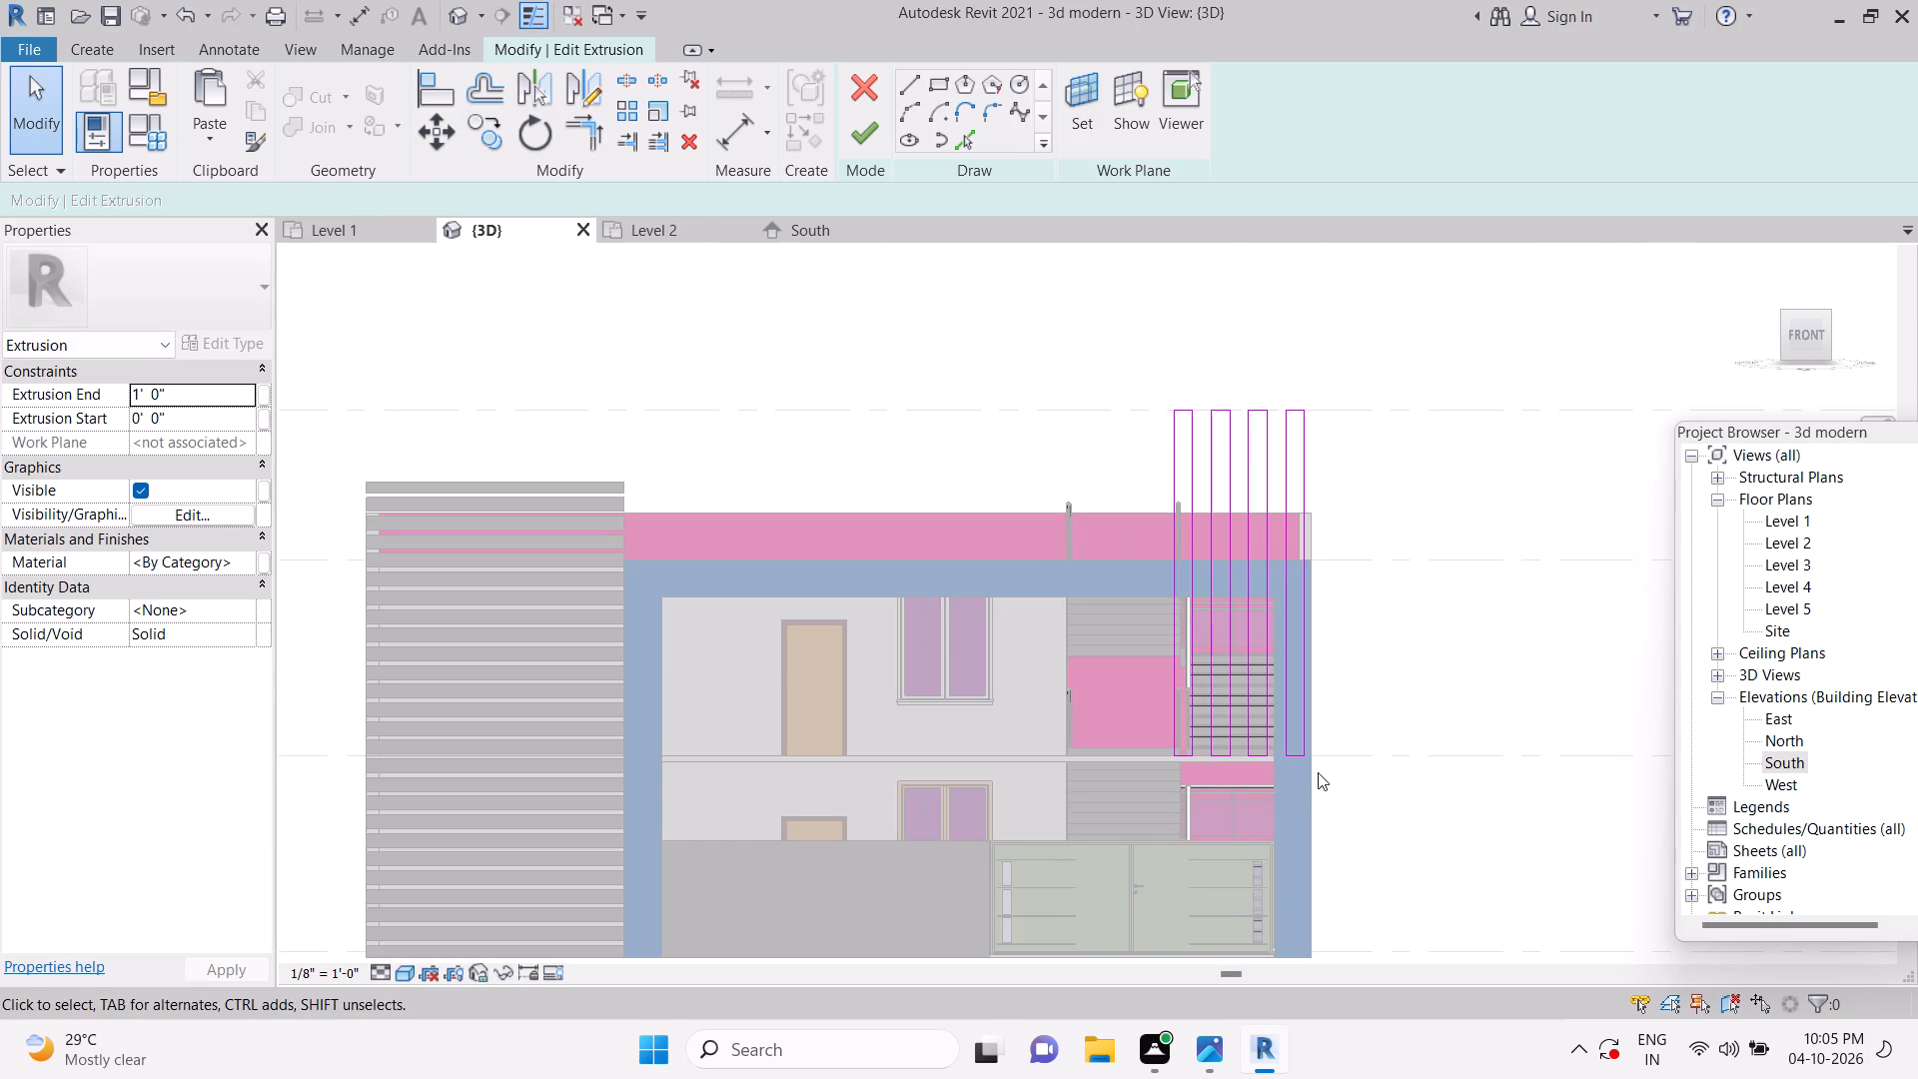
# Pick the blue frame's top edge as a sketch line and trim the fourth fin's outline to end on it.
pyautogui.scroll(3, 1310, 569)
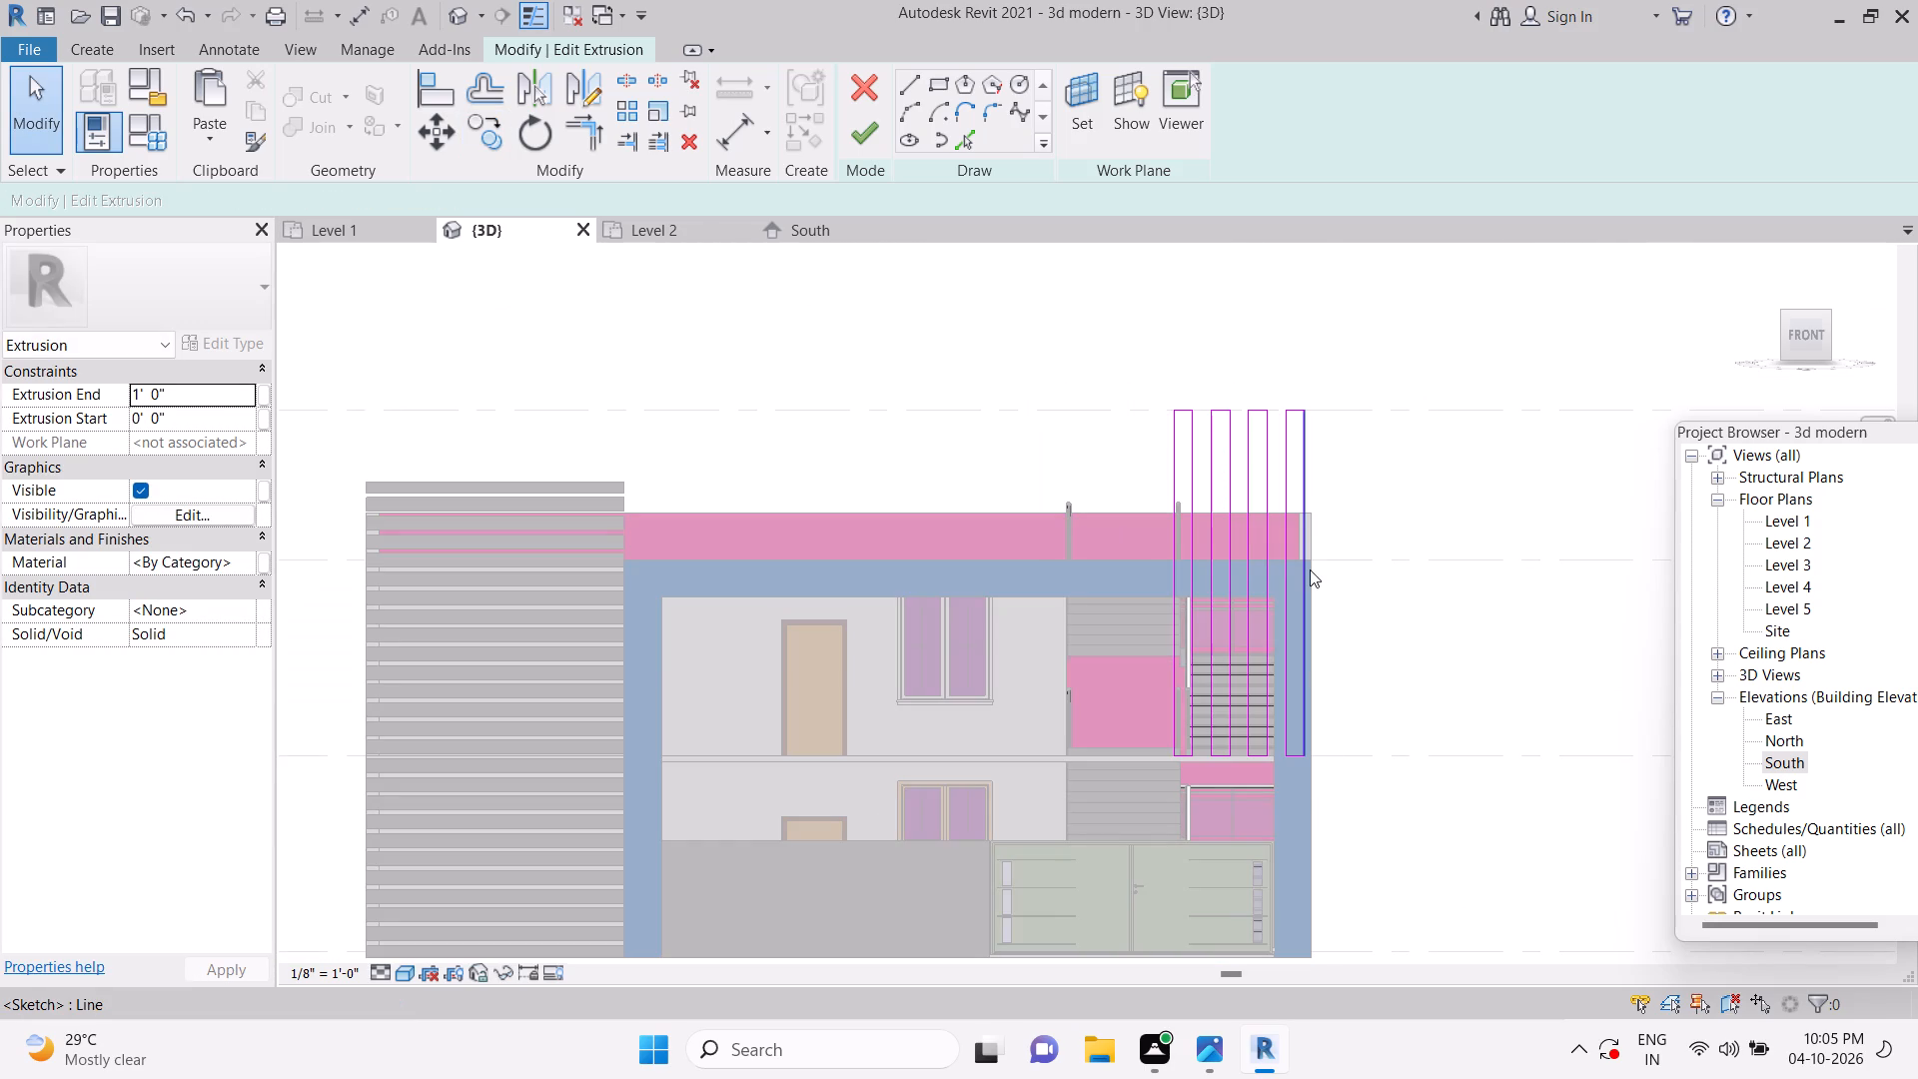
pyautogui.scroll(1, 1310, 569)
pyautogui.press('Escape')
pyautogui.press('Escape')
pyautogui.click(969, 142)
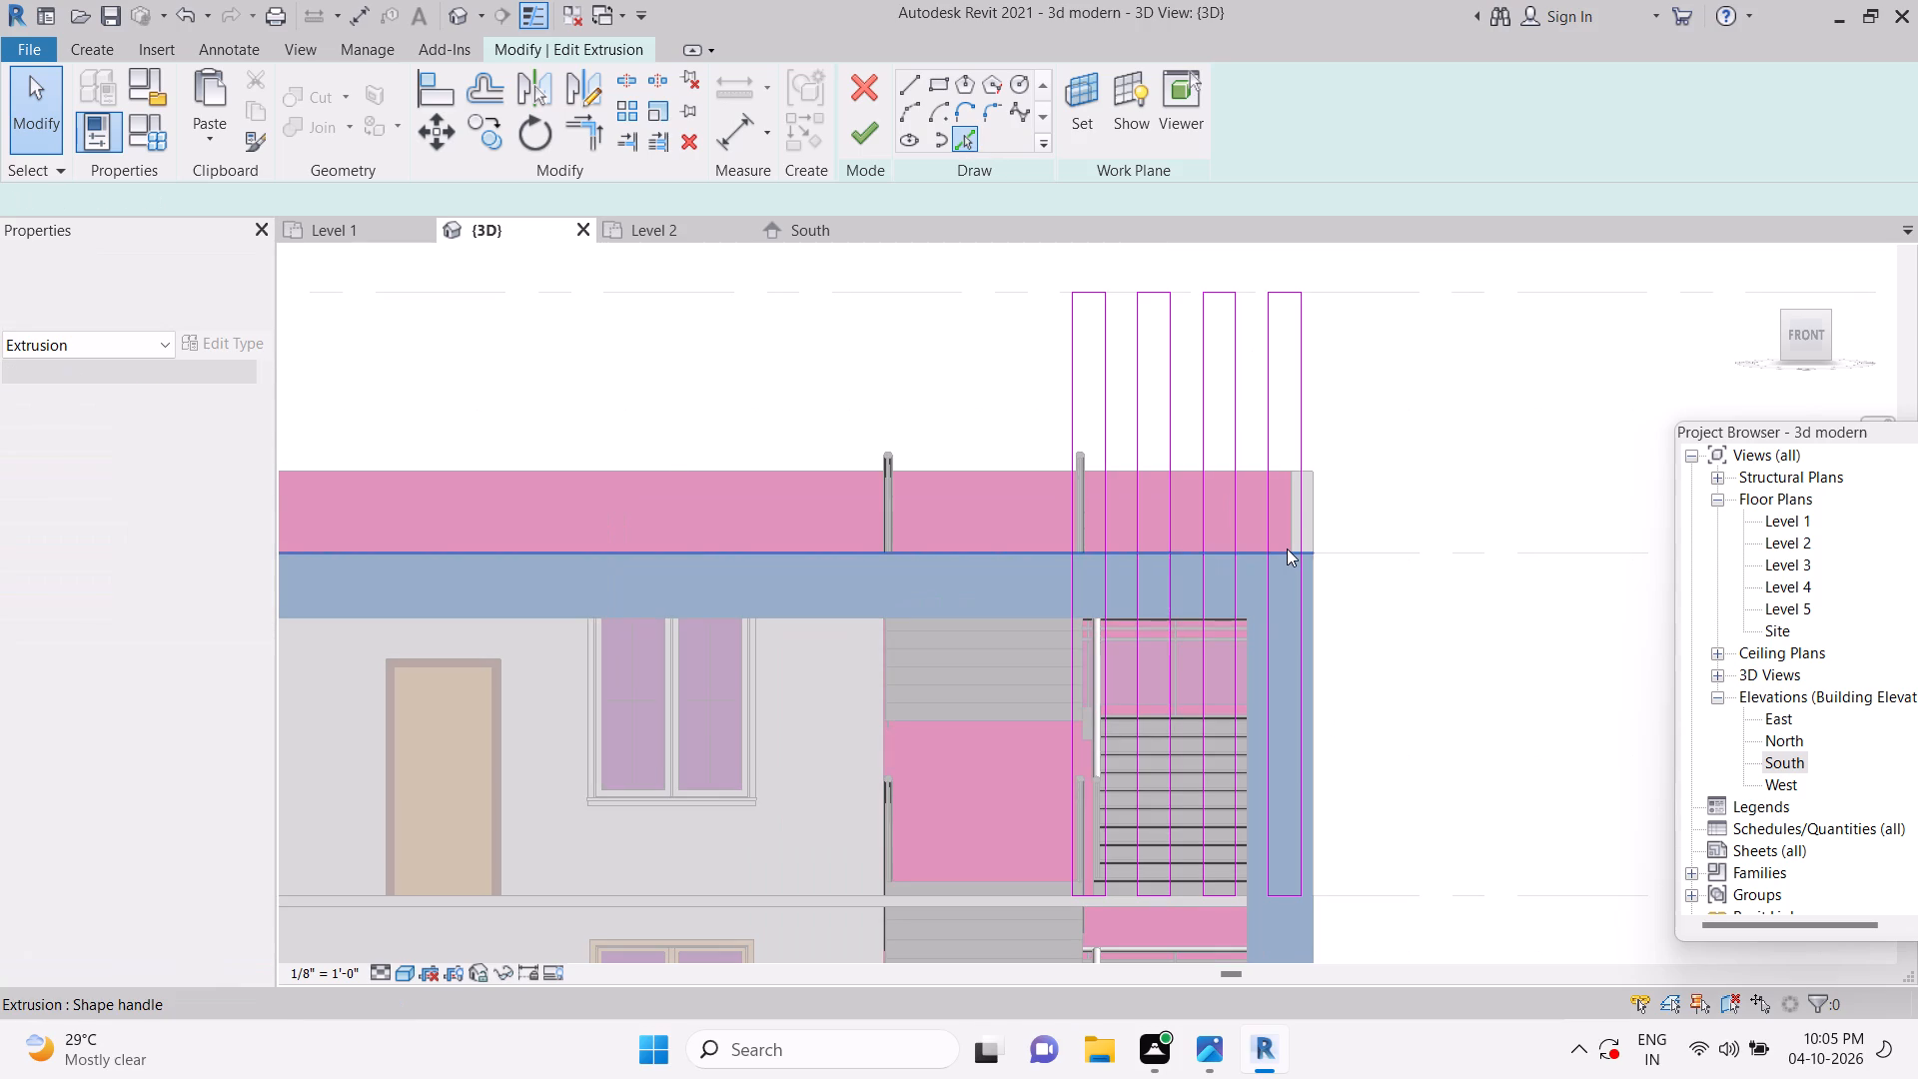
pyautogui.scroll(3, 1287, 548)
pyautogui.click(1287, 547)
pyautogui.press('Escape')
pyautogui.press('Escape')
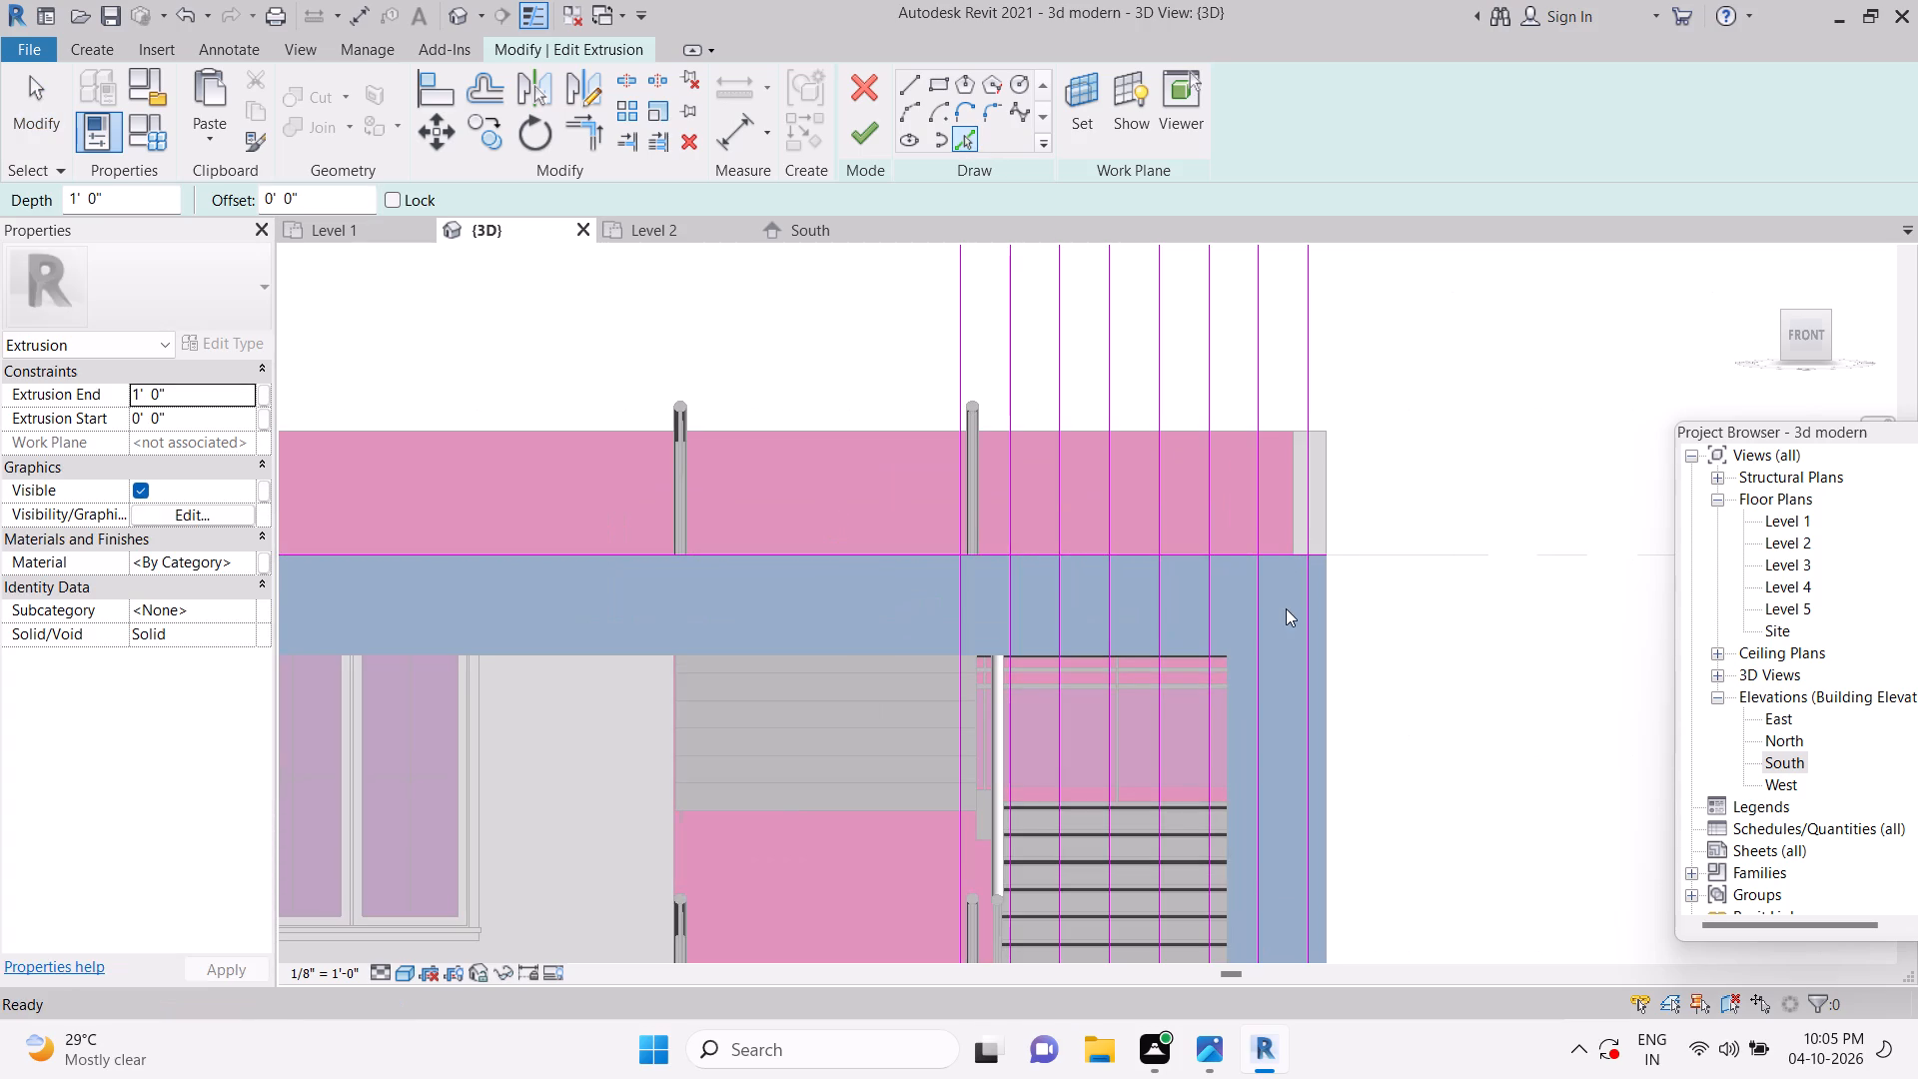
pyautogui.press('t')
pyautogui.press('r')
pyautogui.click(1288, 561)
pyautogui.click(1265, 526)
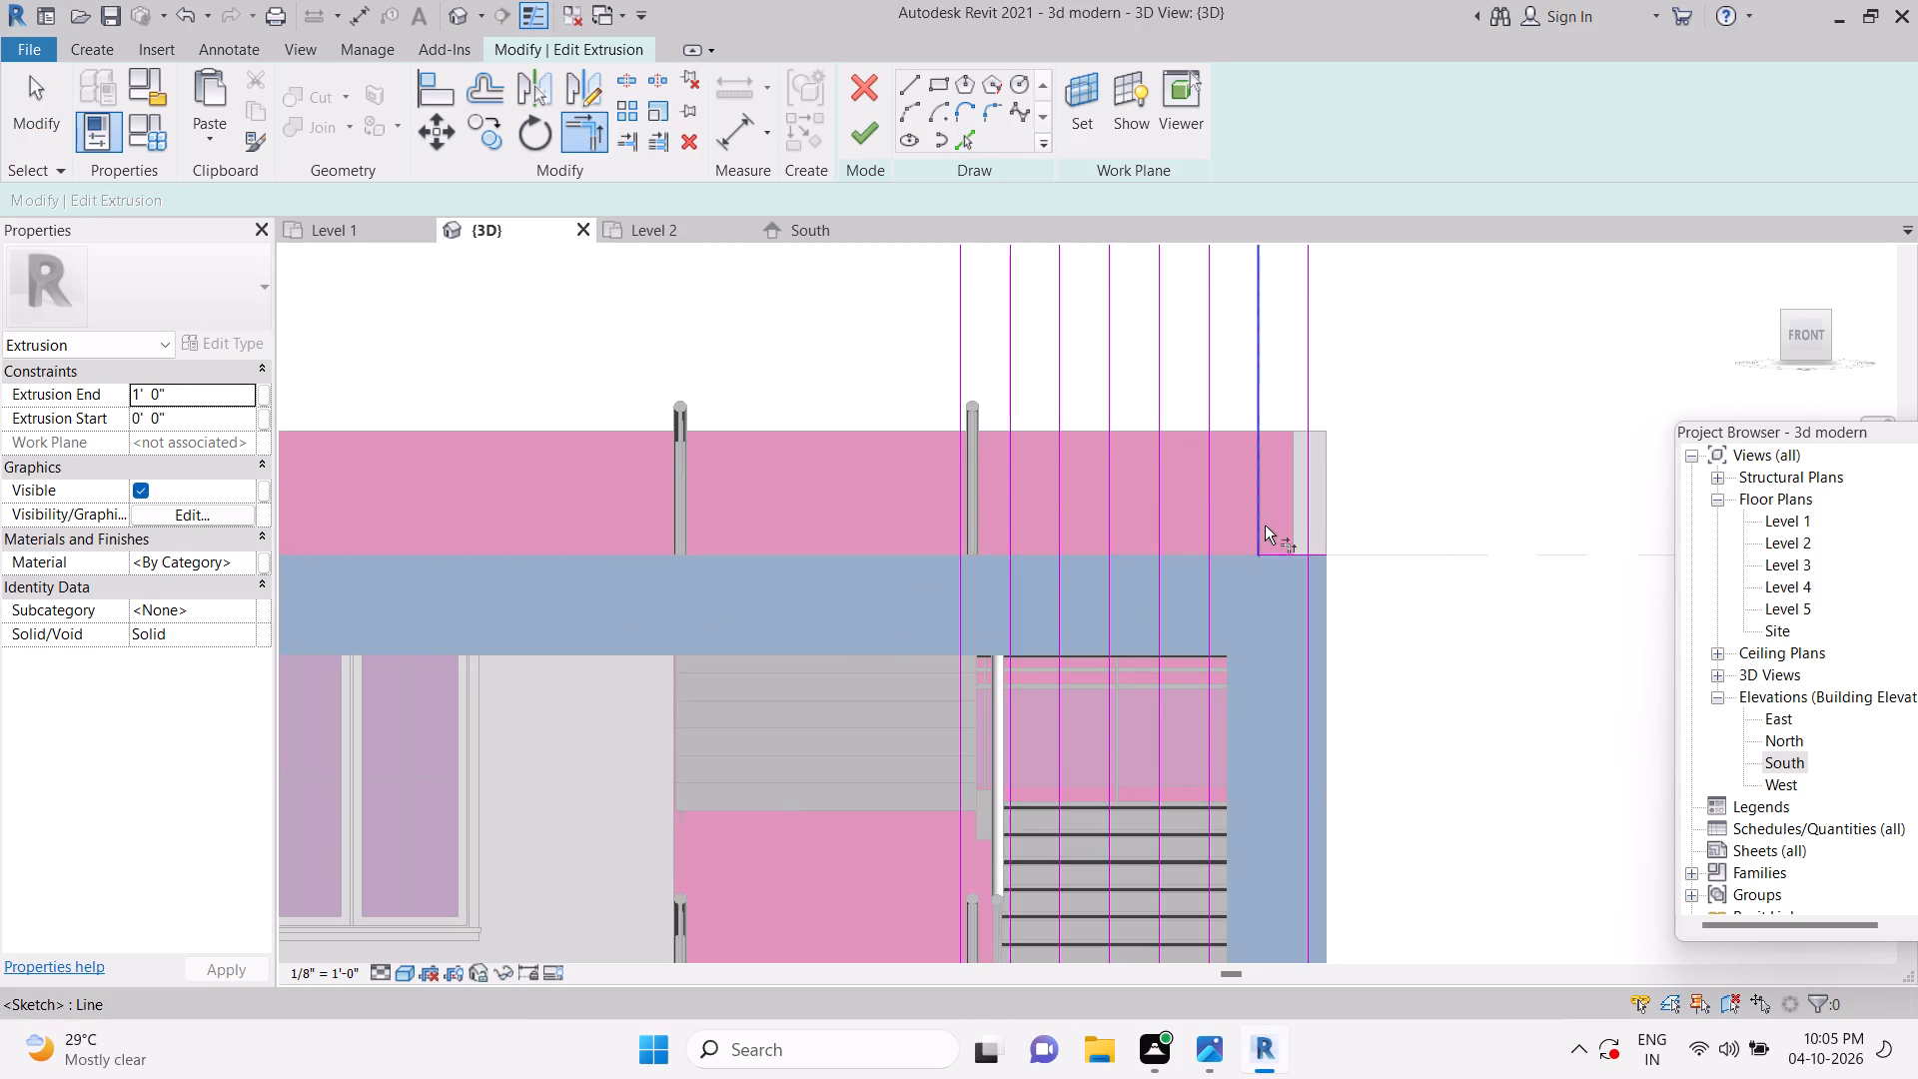
pyautogui.click(1278, 555)
pyautogui.click(1307, 528)
pyautogui.scroll(-7, 1307, 526)
pyautogui.press('Escape')
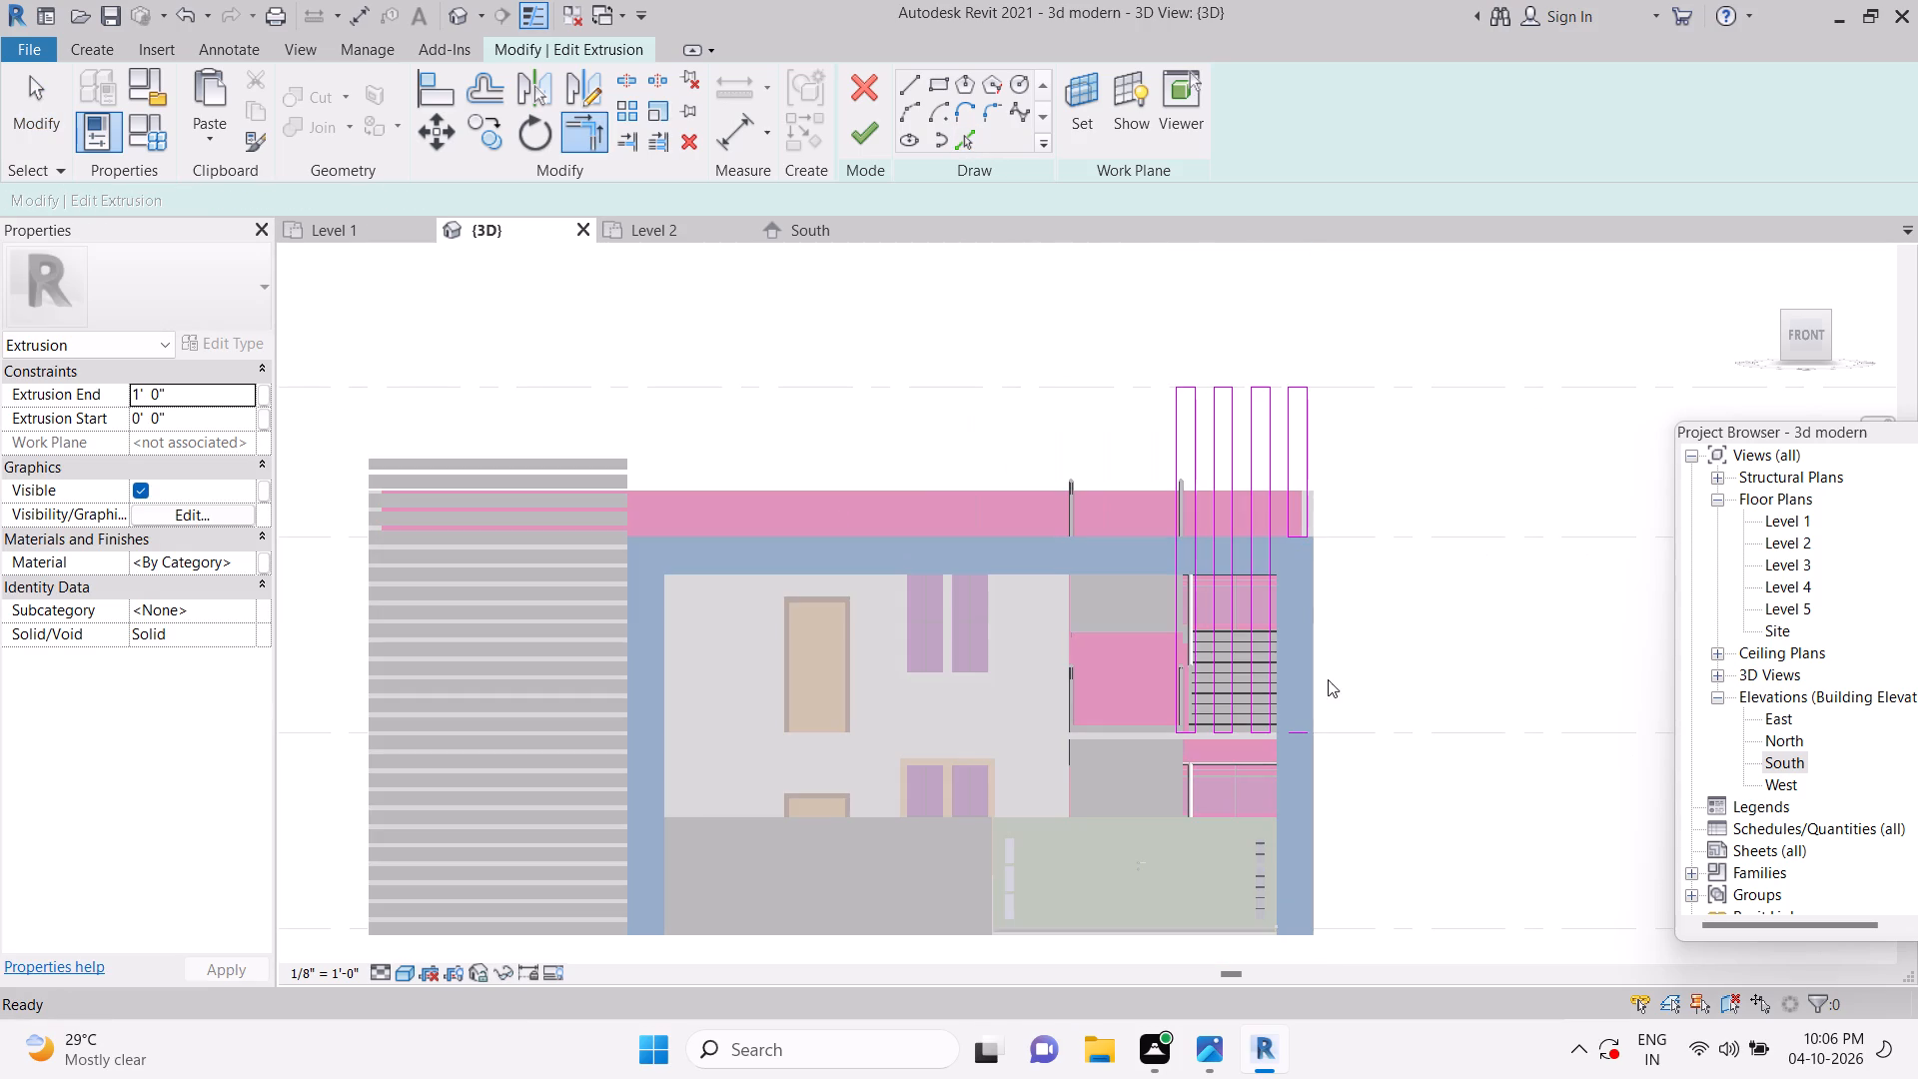
pyautogui.press('Escape')
# Delete the leftover bottom line of the fourth fin's outline and finish the extrusion sketch.
pyautogui.click(1298, 731)
pyautogui.press('Delete')
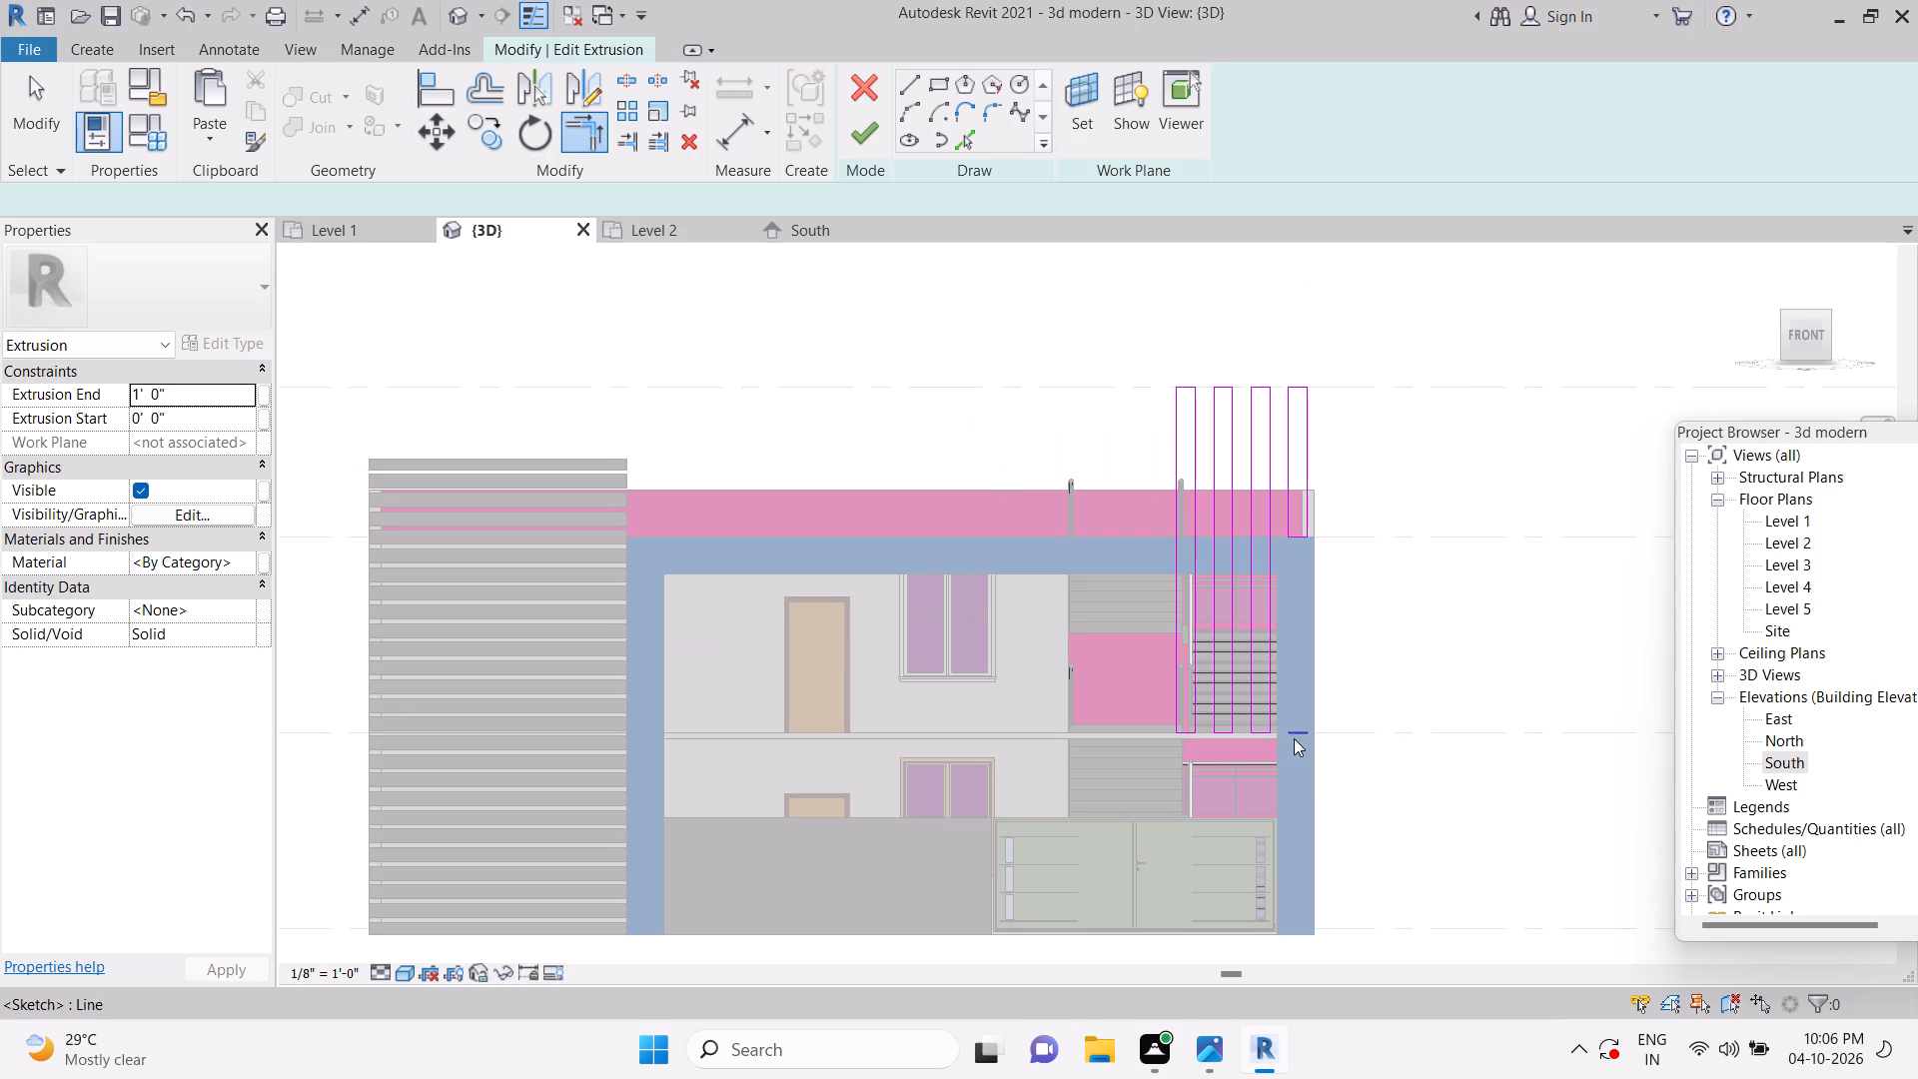
pyautogui.press('Escape')
pyautogui.press('Escape')
pyautogui.press('Escape')
pyautogui.click(868, 138)
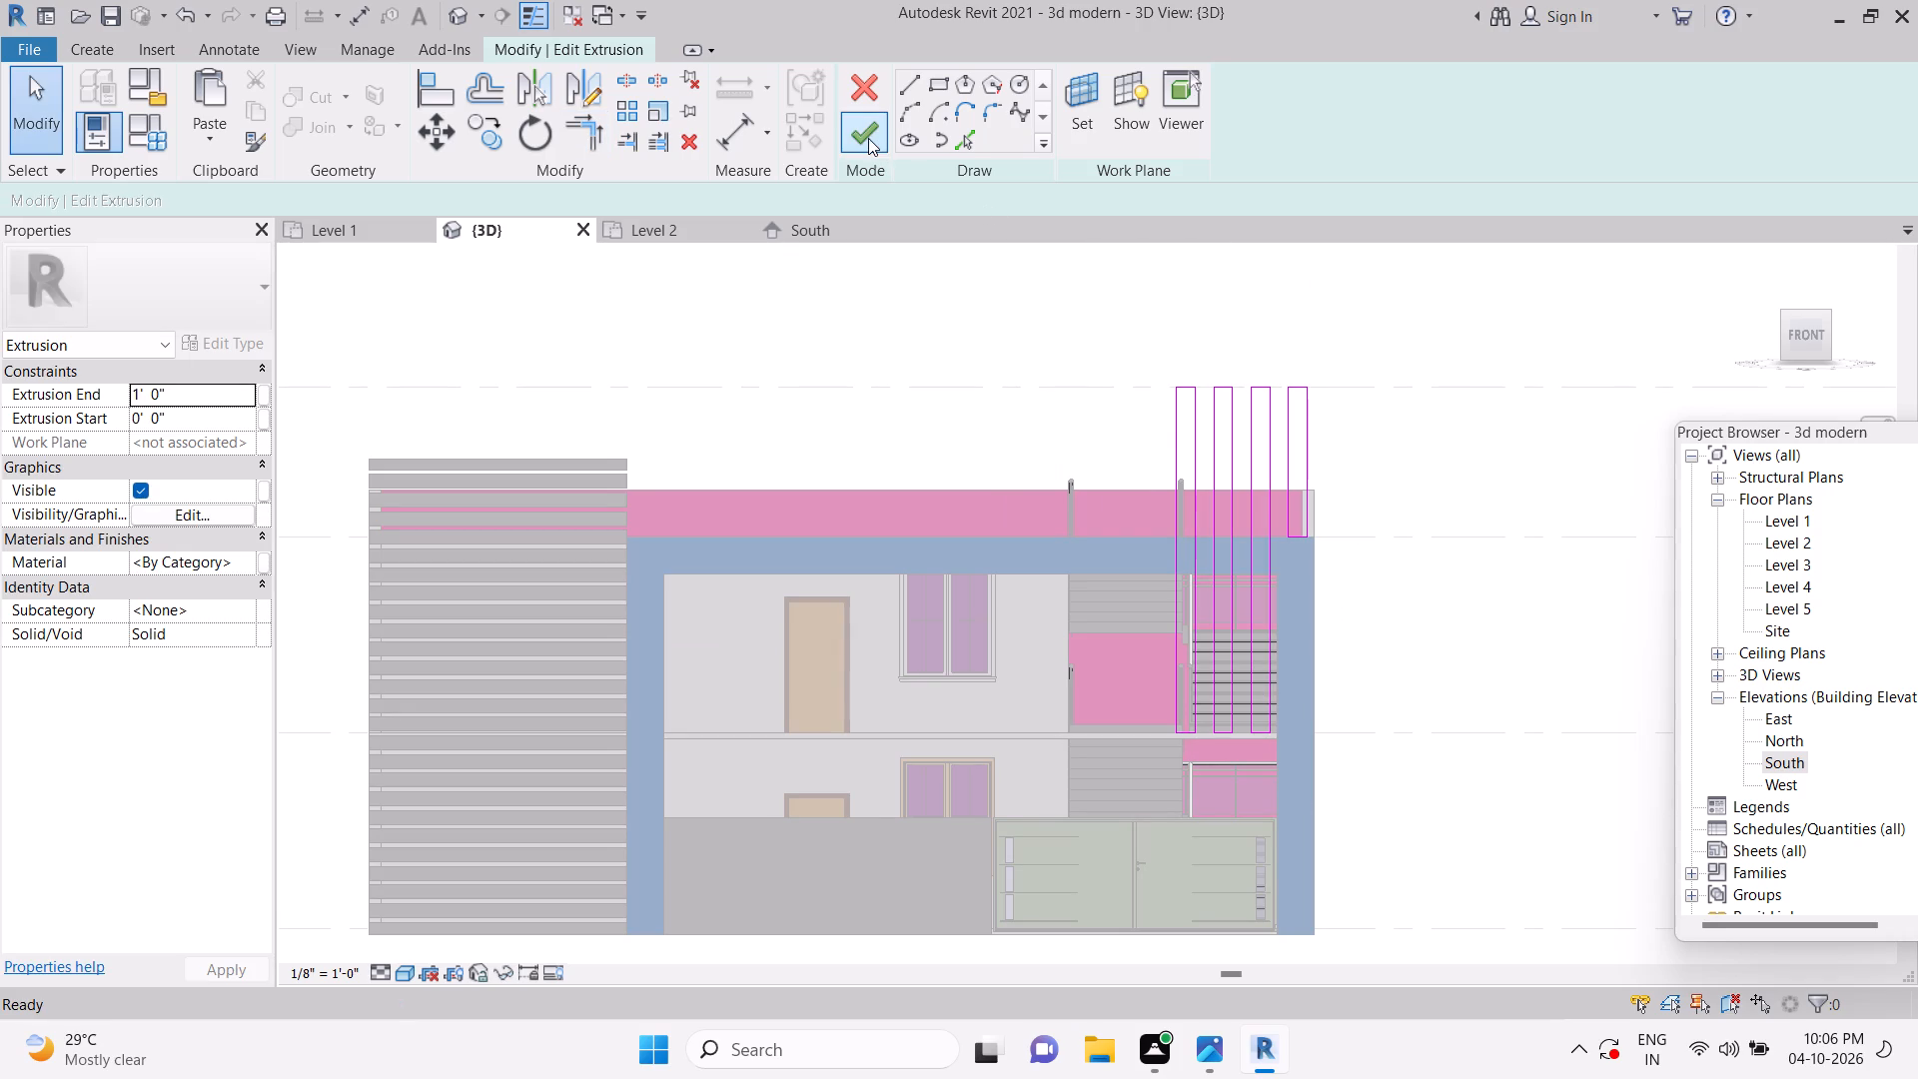
pyautogui.press('Escape')
pyautogui.press('Escape')
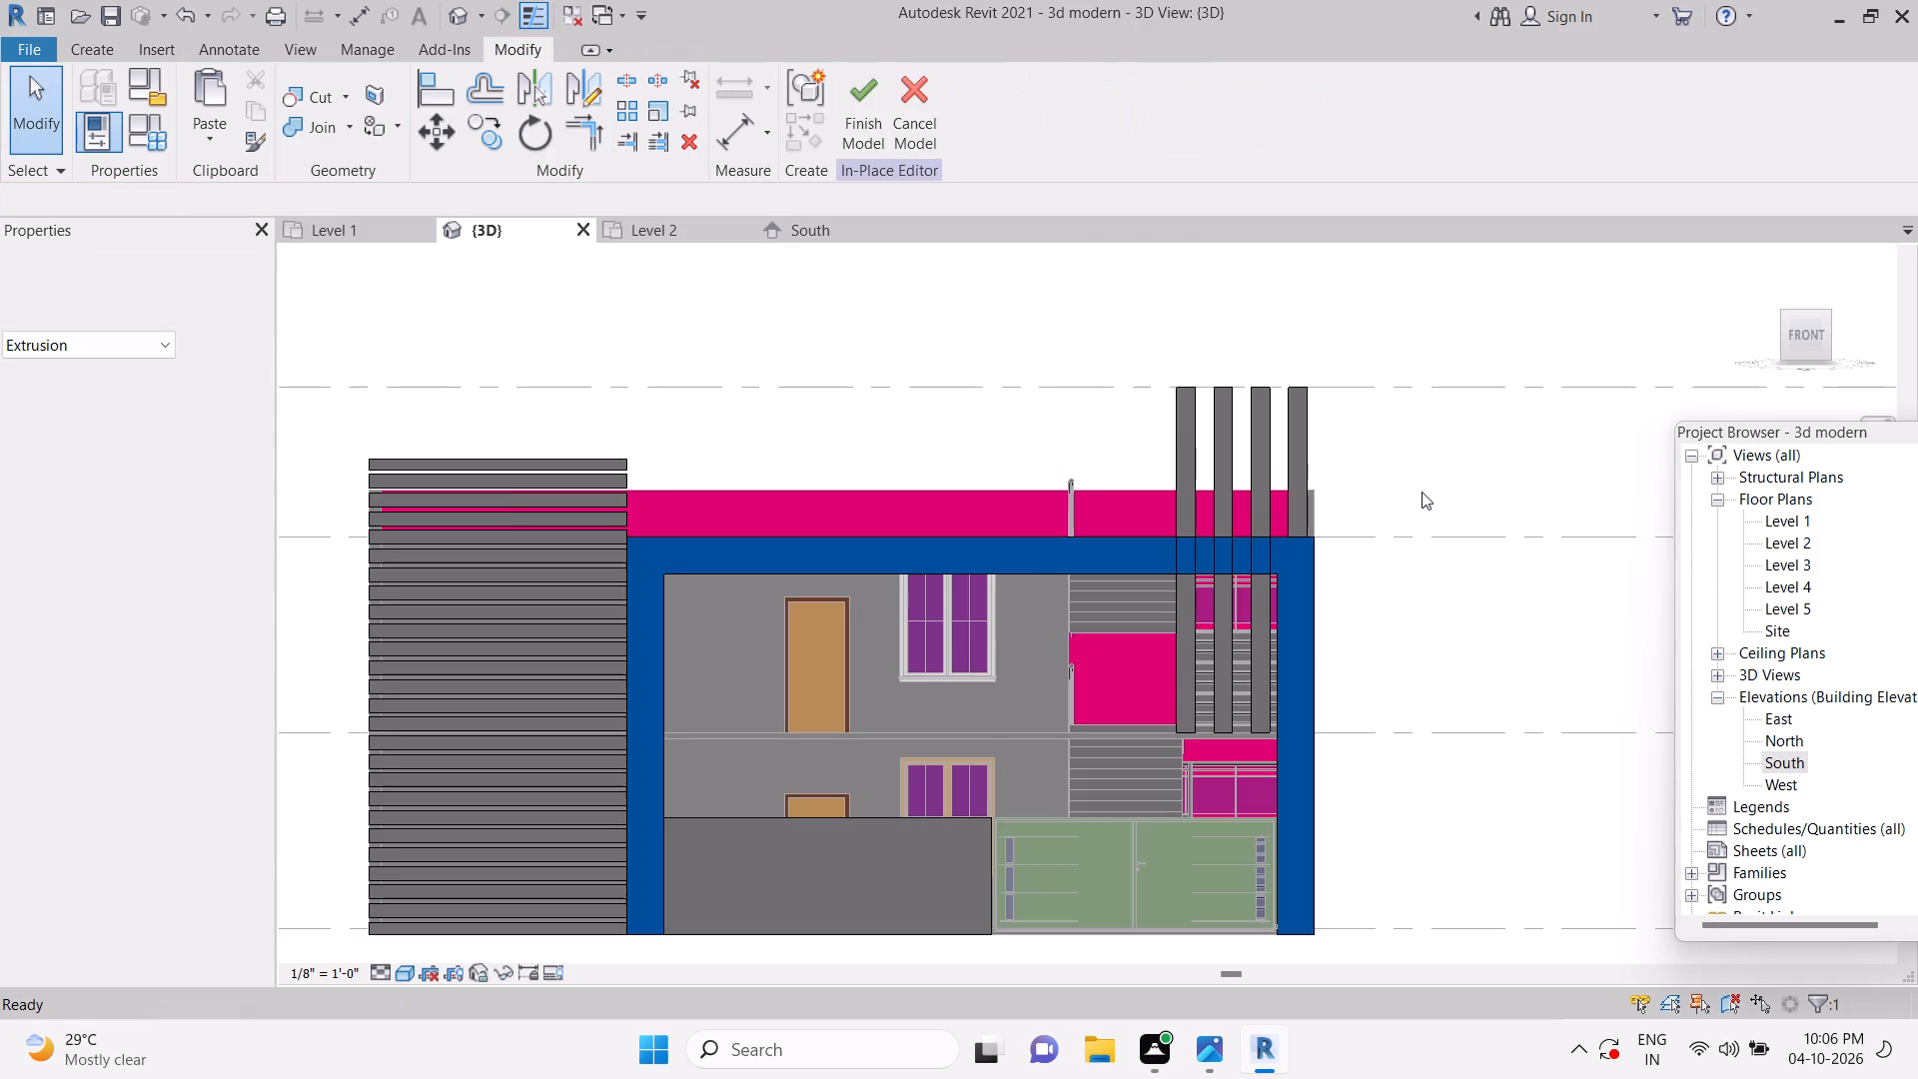
pyautogui.press('Escape')
# Find the pista colour material with the Paint tool and paint the front faces of the four vertical fins.
pyautogui.scroll(-6, 1403, 519)
pyautogui.press('Escape')
pyautogui.keyDown('shift'); pyautogui.moveTo(1467, 588); pyautogui.dragTo(1379, 656, button='middle'); pyautogui.keyUp('shift')
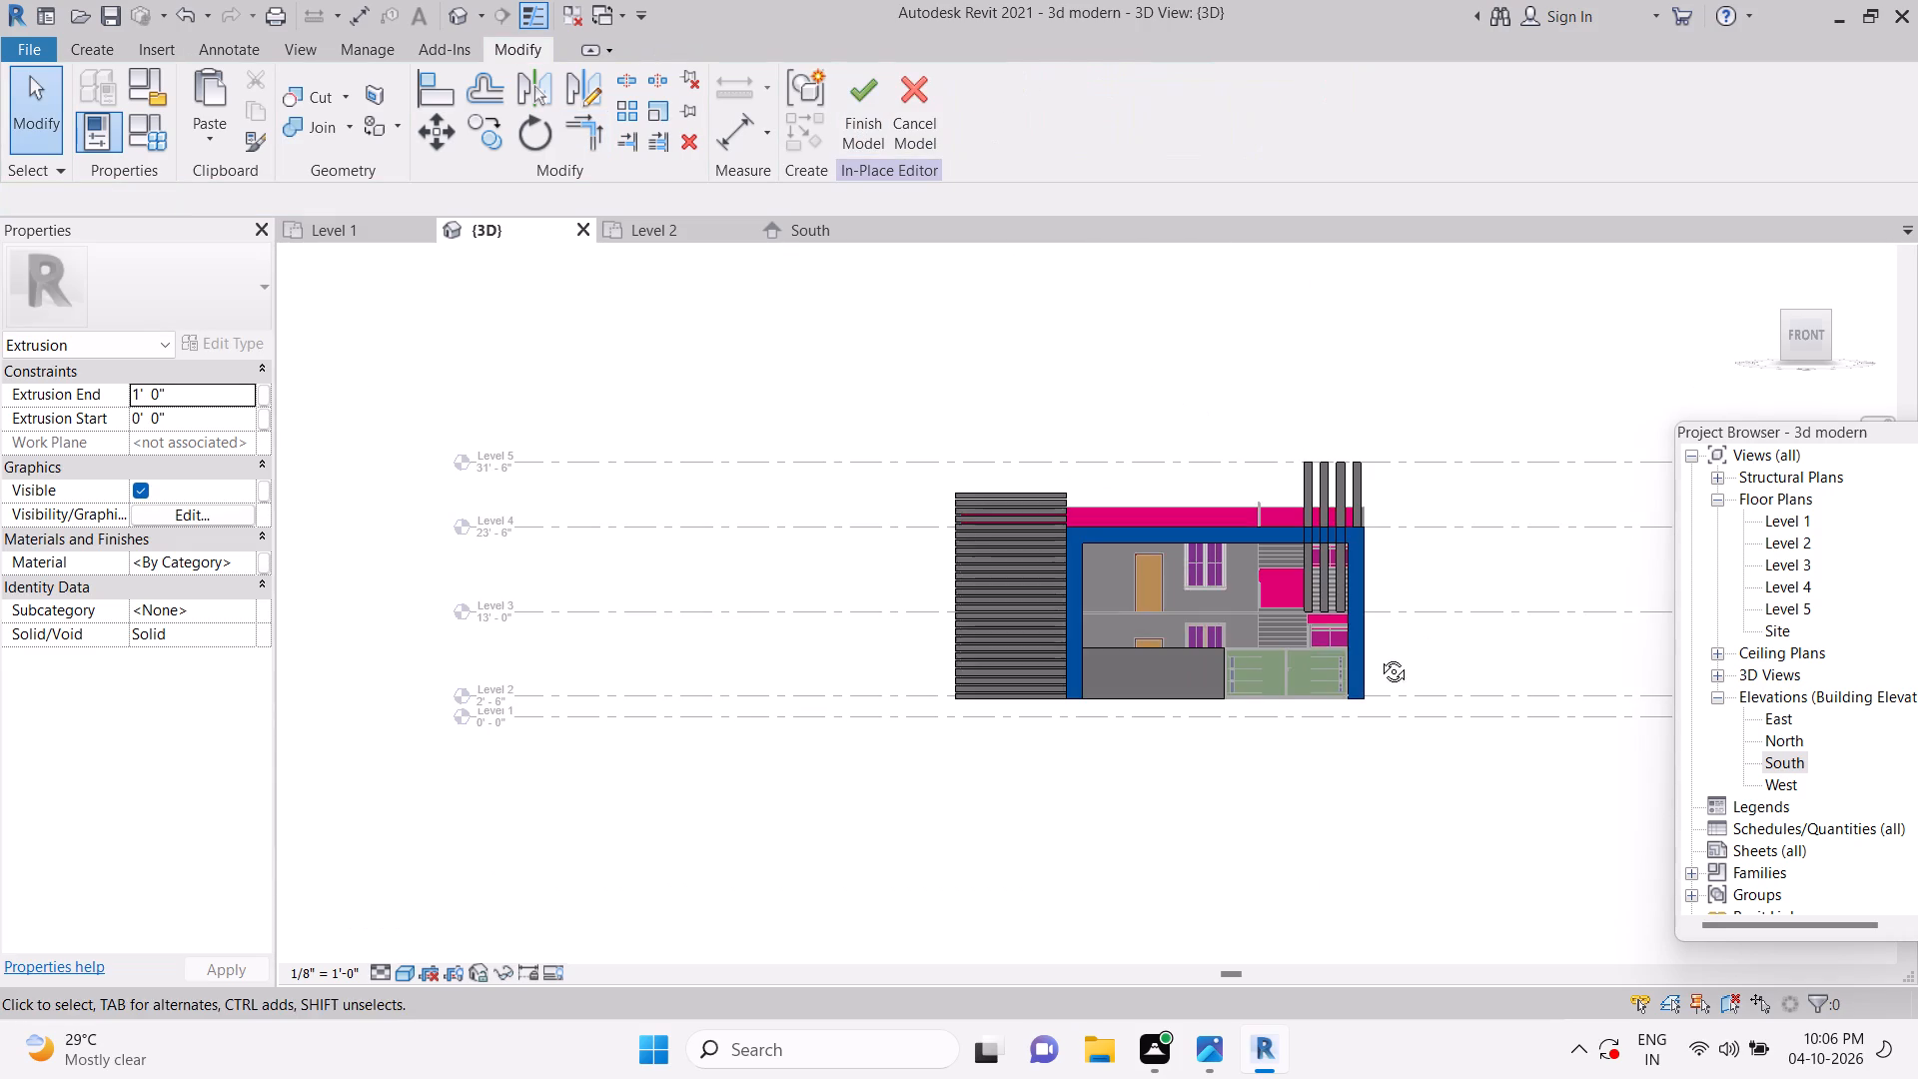
pyautogui.keyDown('shift'); pyautogui.moveTo(1379, 656); pyautogui.dragTo(1315, 752, button='middle'); pyautogui.keyUp('shift')
pyautogui.scroll(4, 1359, 573)
pyautogui.moveTo(1348, 554); pyautogui.dragTo(872, 356, button='middle')
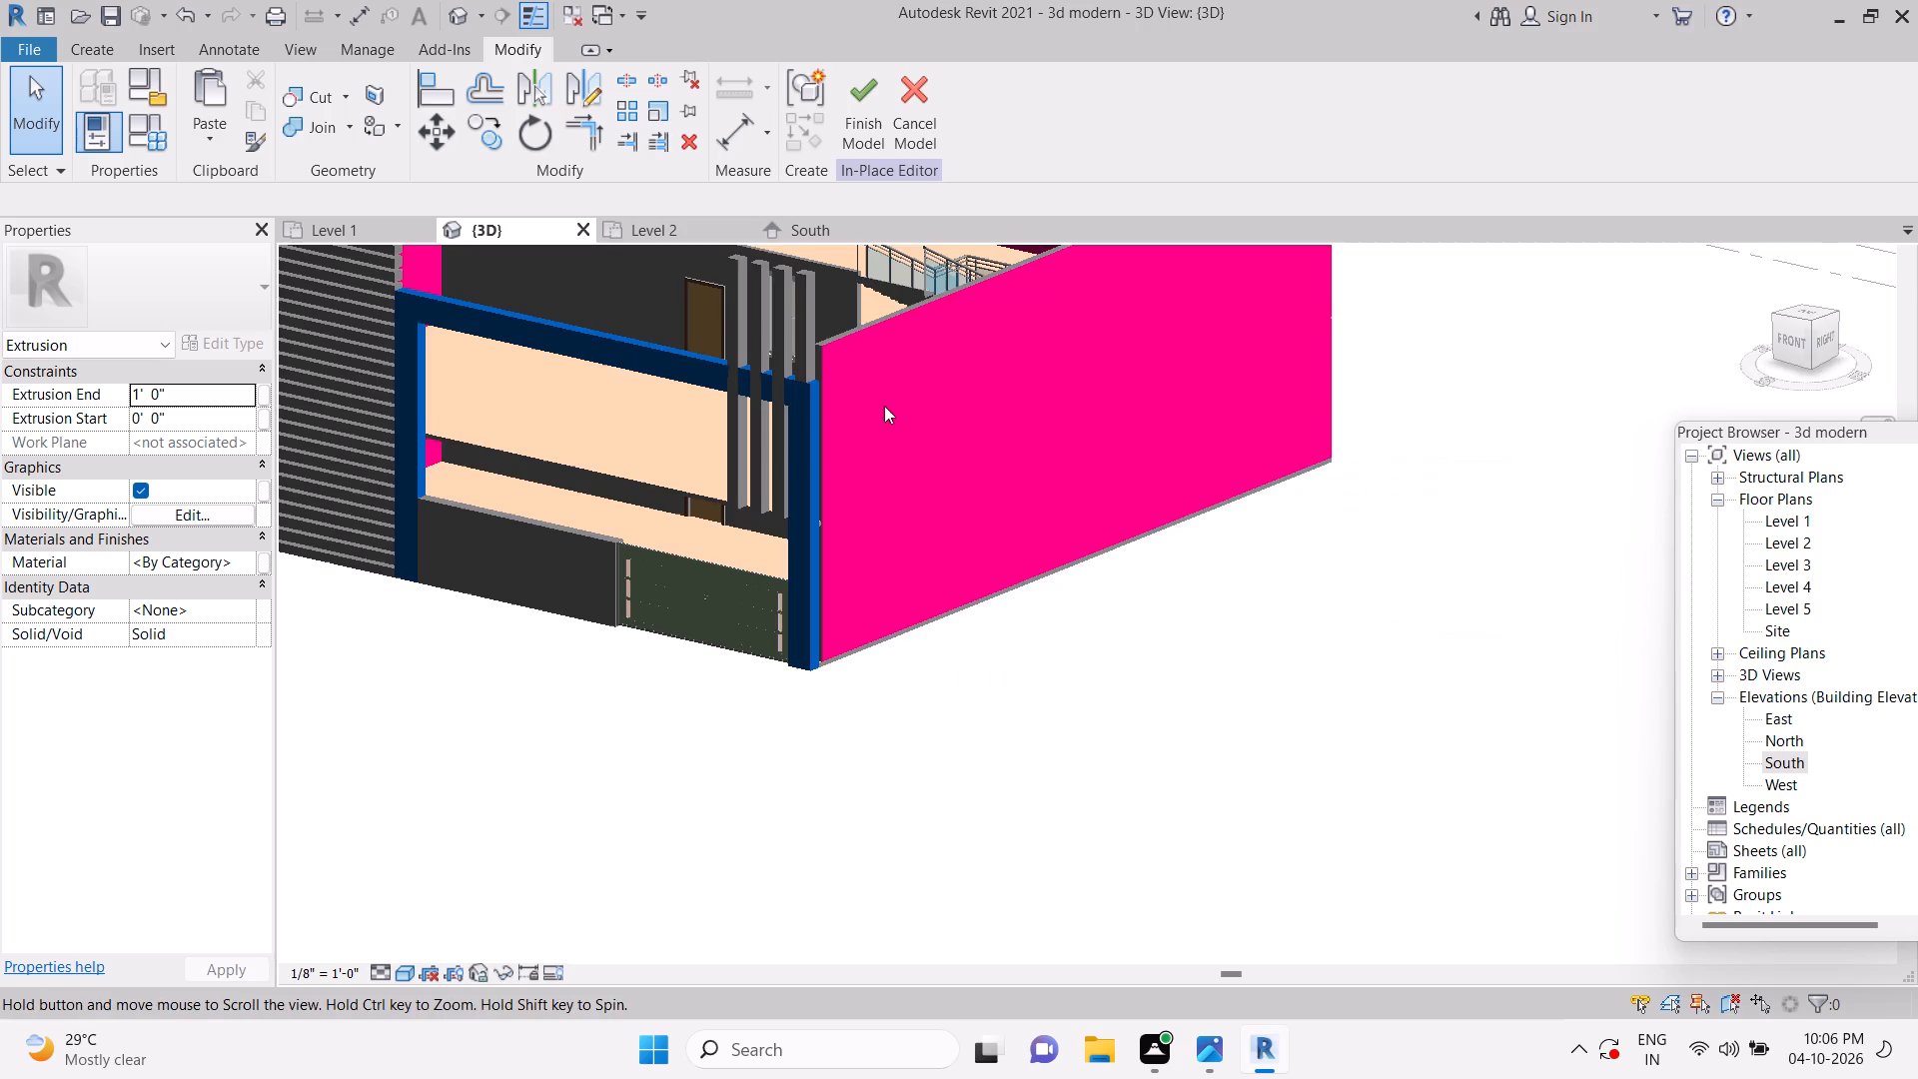
pyautogui.keyDown('shift'); pyautogui.moveTo(889, 428); pyautogui.dragTo(902, 563, button='middle'); pyautogui.keyUp('shift')
pyautogui.moveTo(895, 576); pyautogui.dragTo(1042, 673, button='middle')
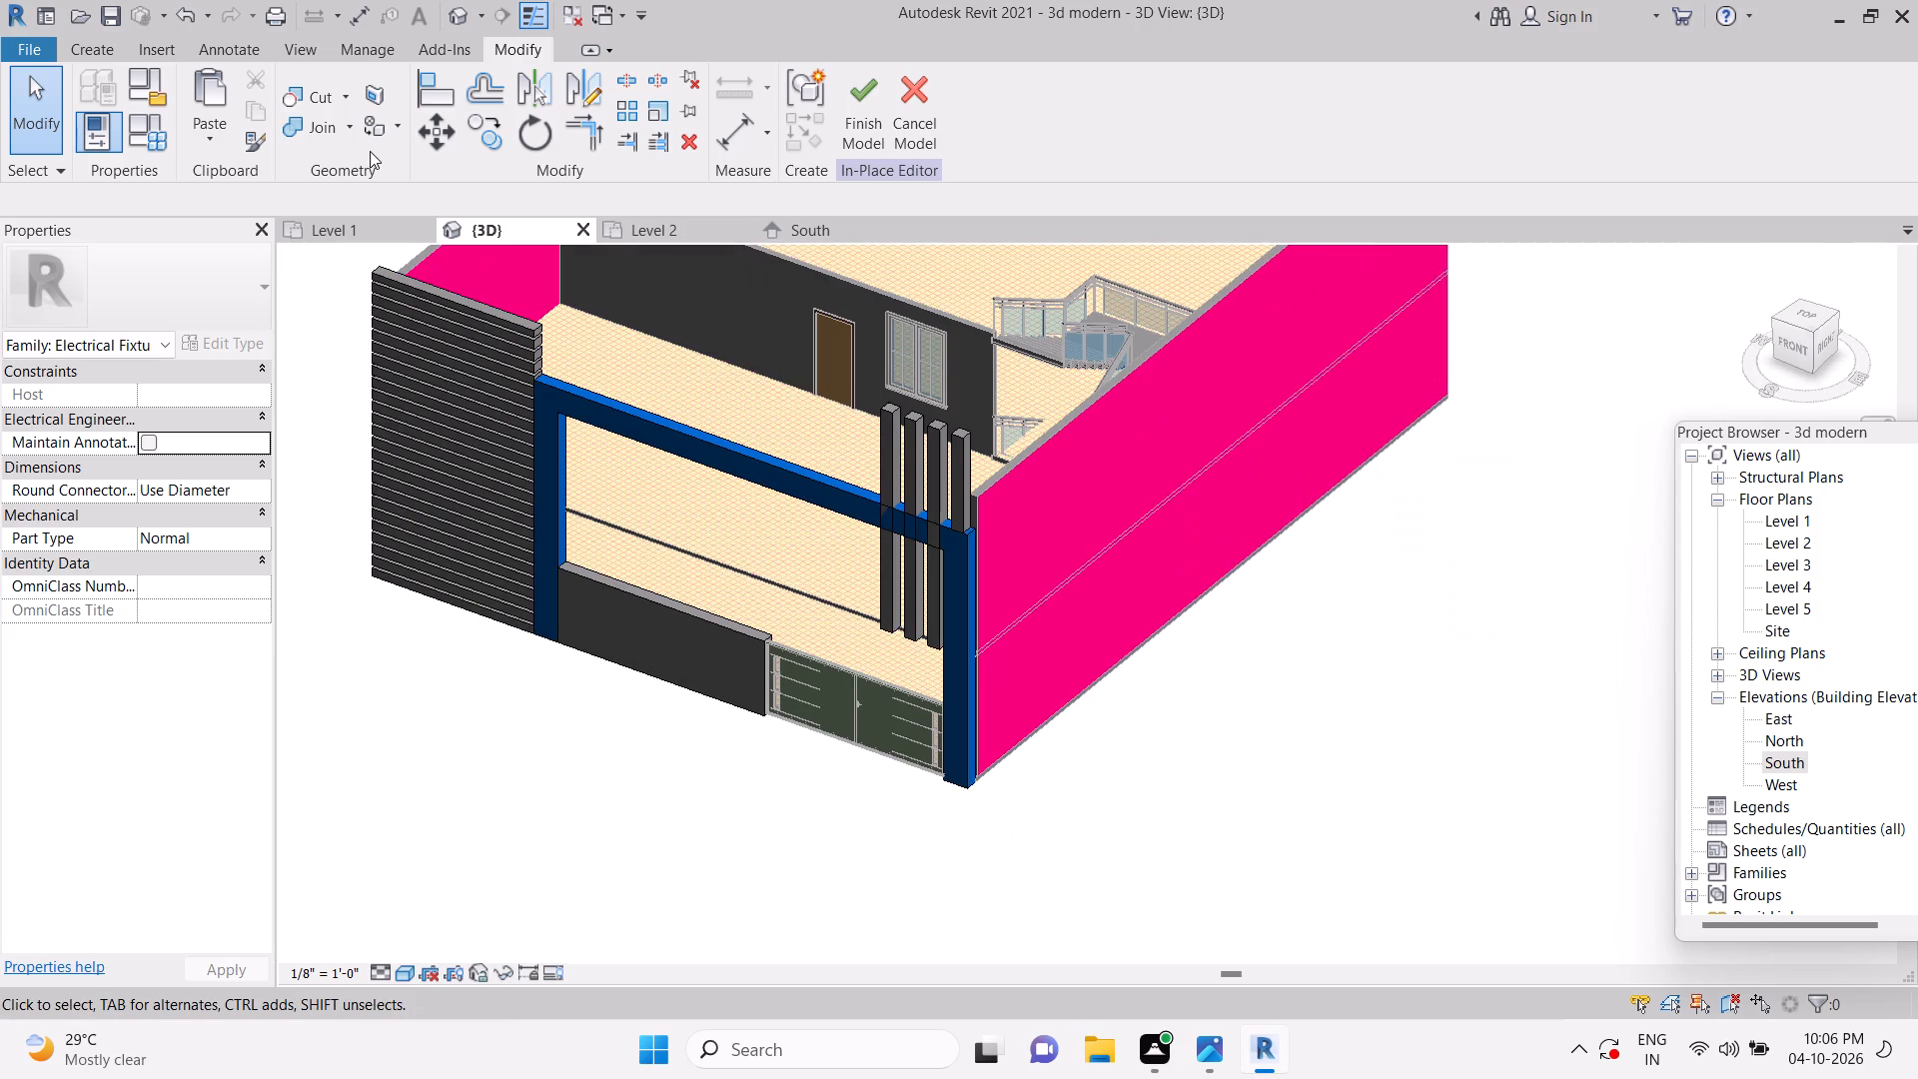
pyautogui.write('pt')
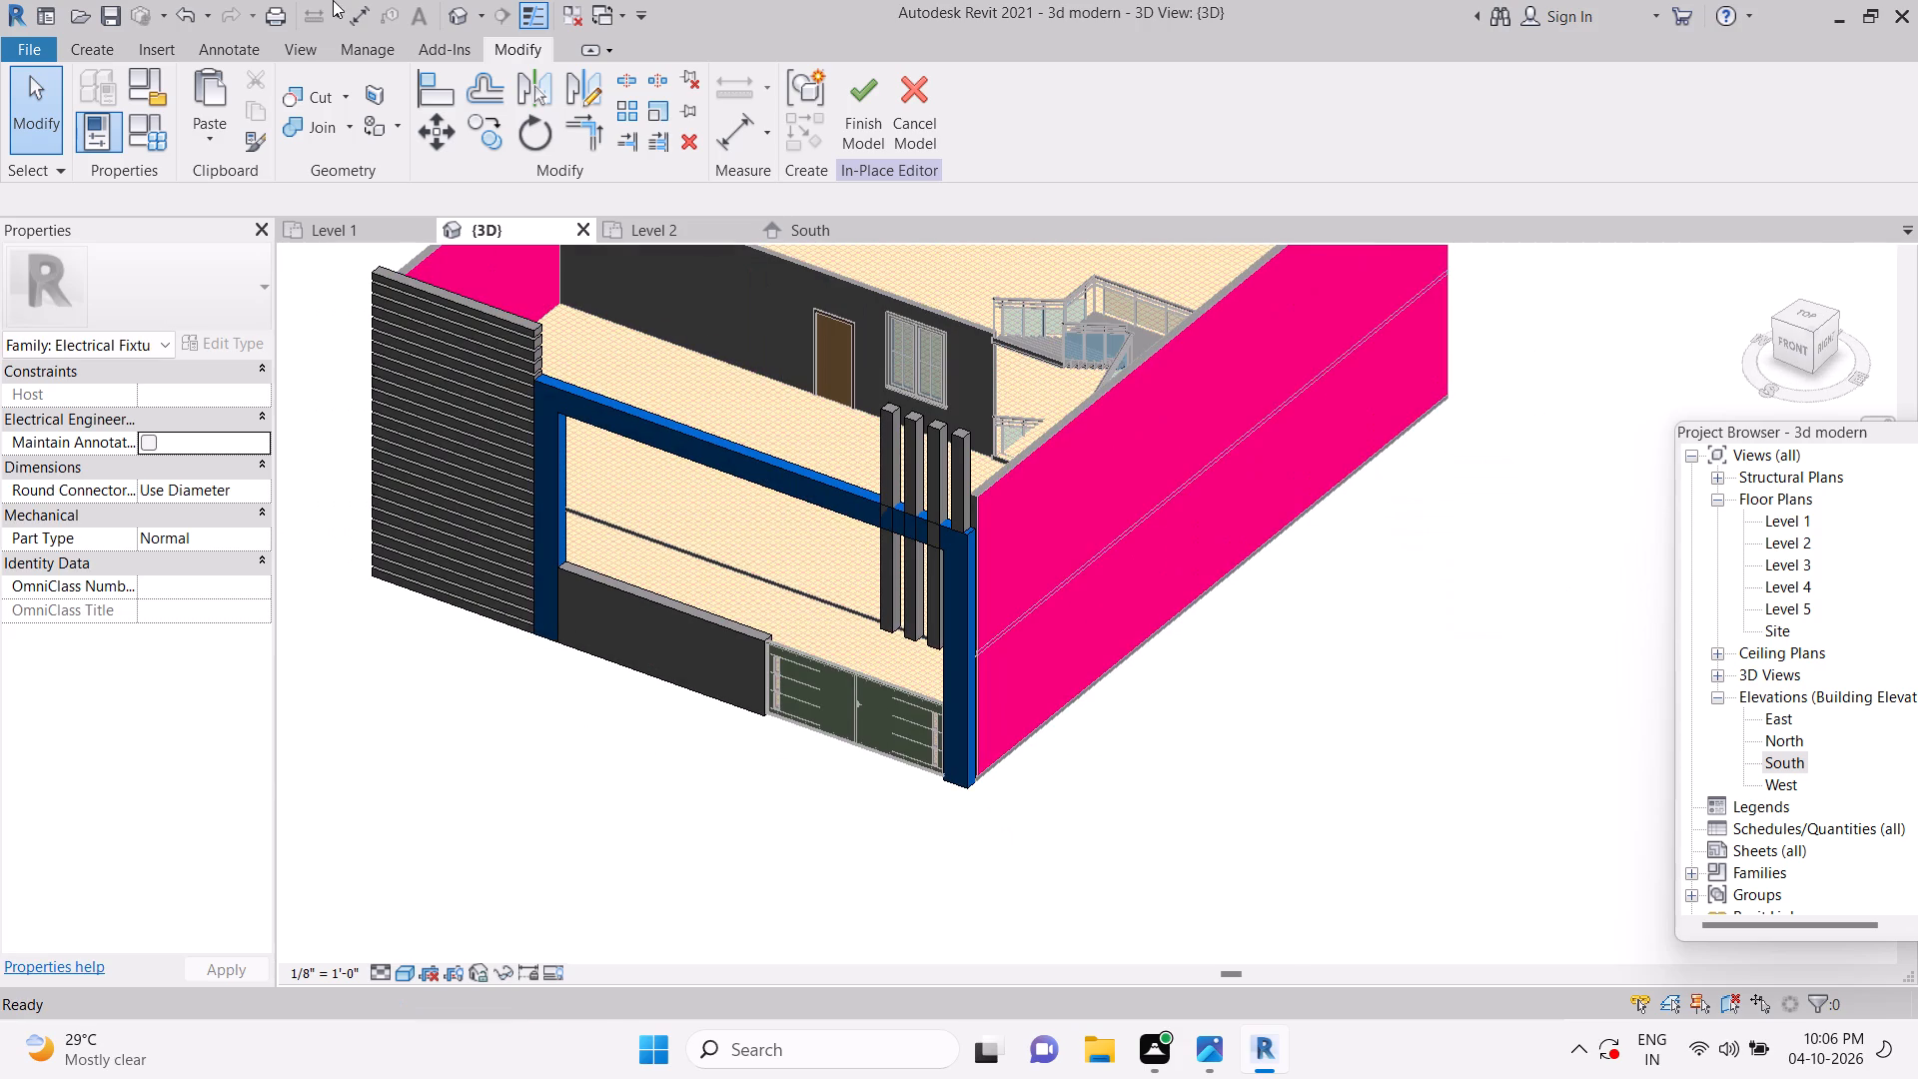
pyautogui.scroll(-2, 242, 411)
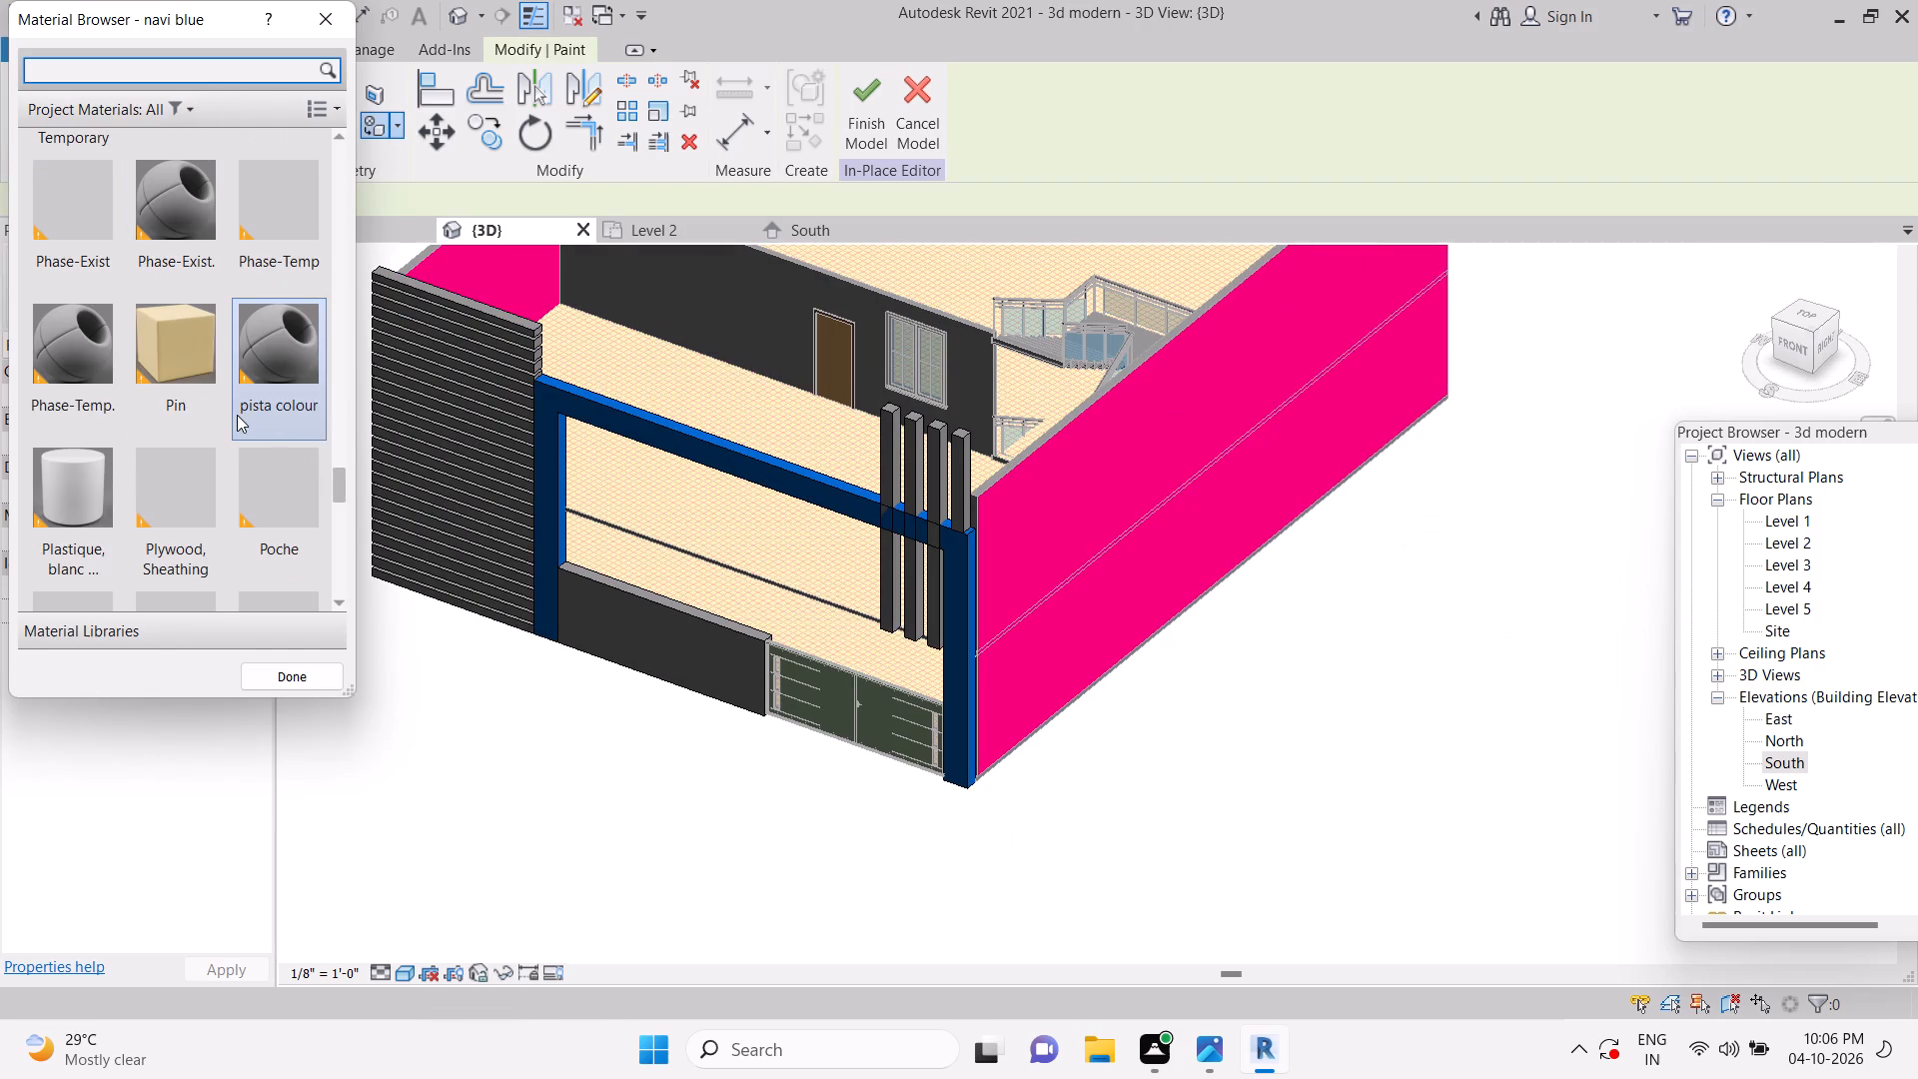
pyautogui.click(128, 78)
pyautogui.write('pista')
pyautogui.click(89, 236)
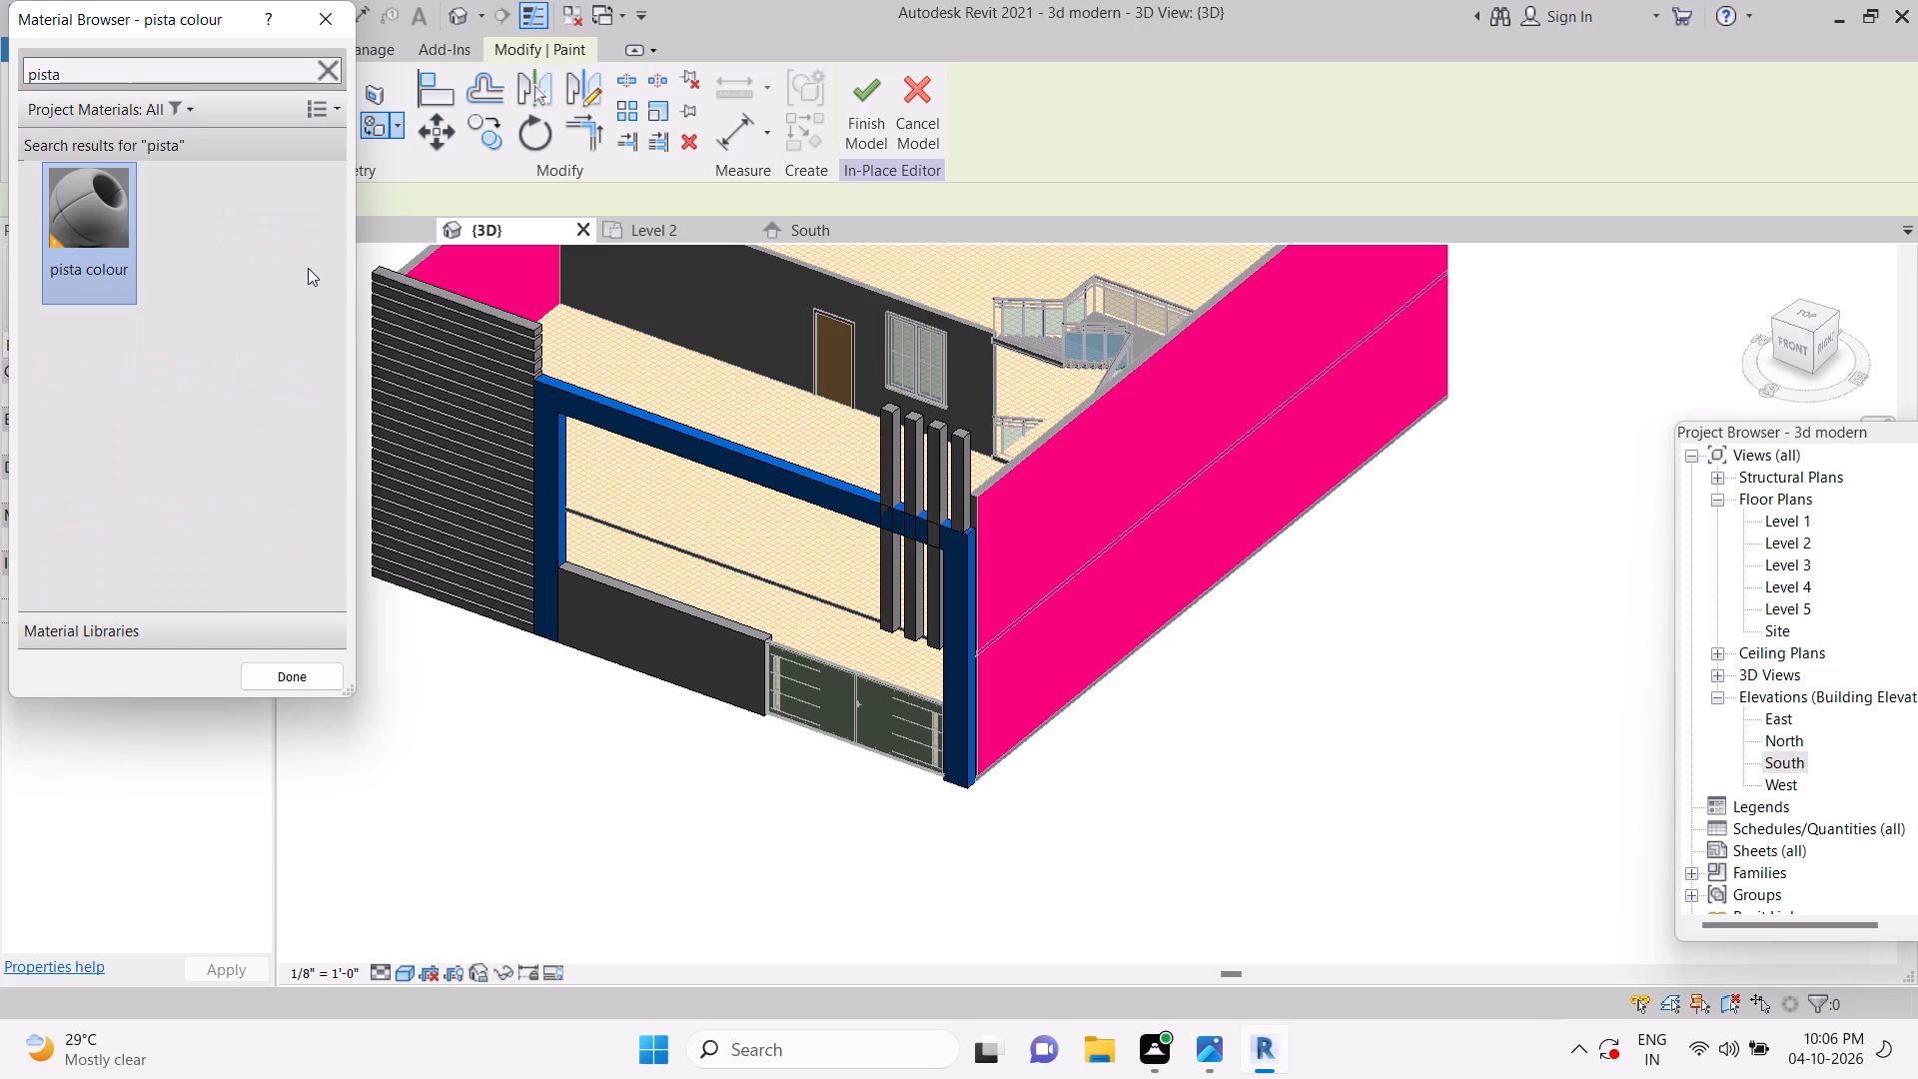
pyautogui.scroll(9, 897, 472)
pyautogui.click(870, 454)
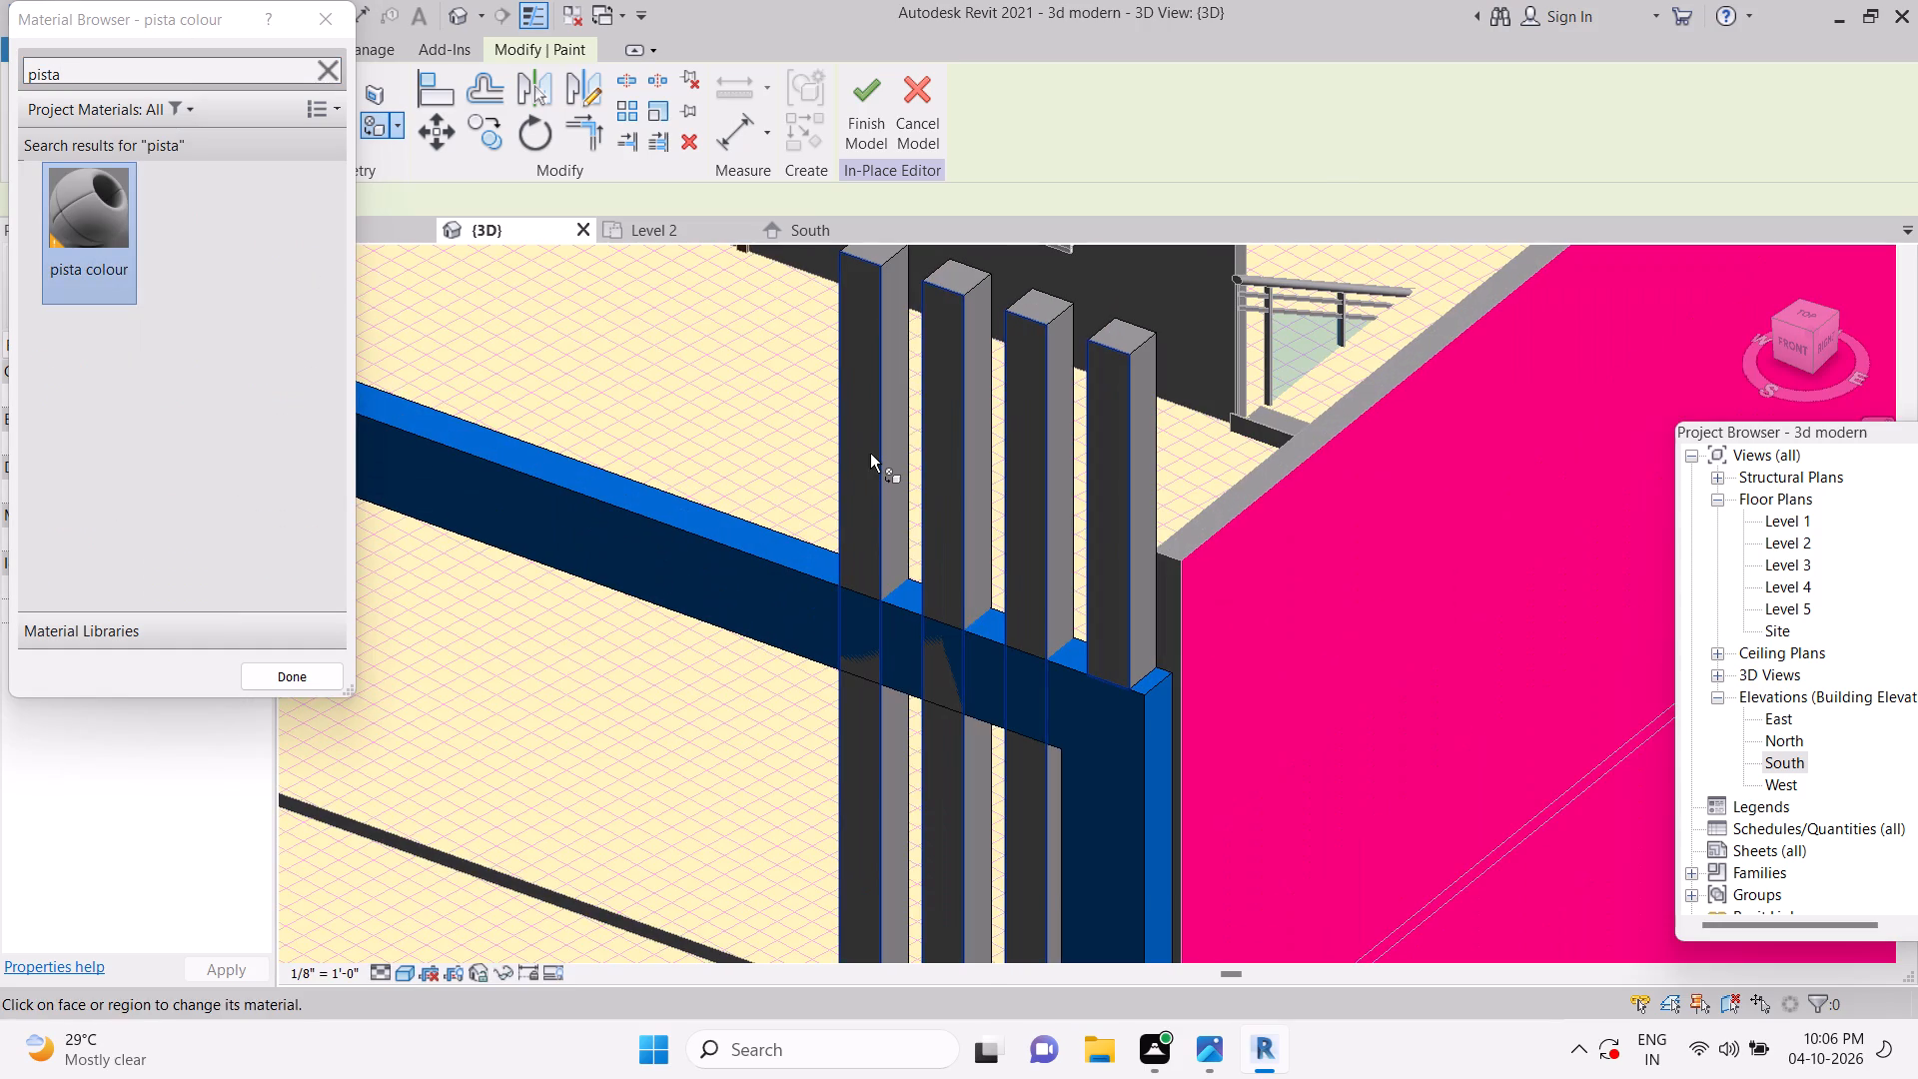
# Paint the right side faces of all four fins with the pista colour material.
pyautogui.scroll(6, 897, 469)
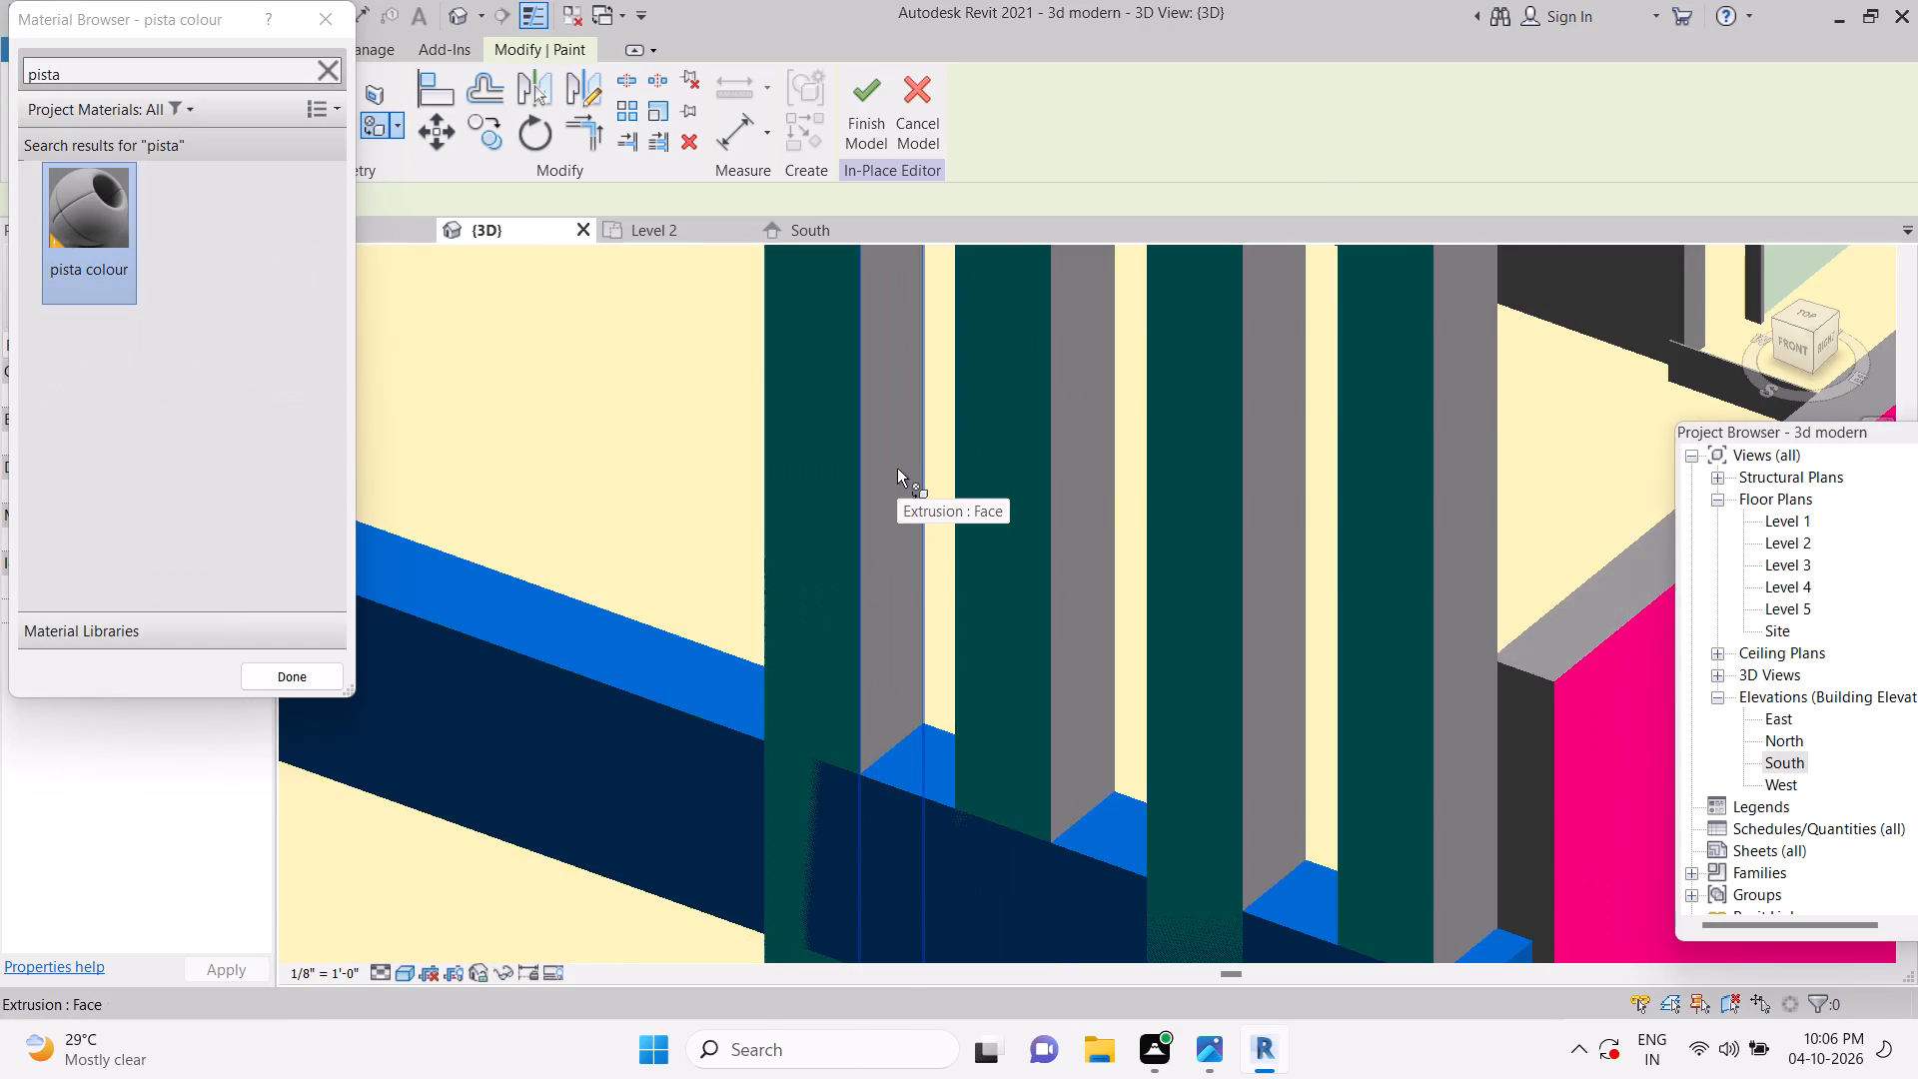
pyautogui.click(897, 469)
pyautogui.click(1071, 542)
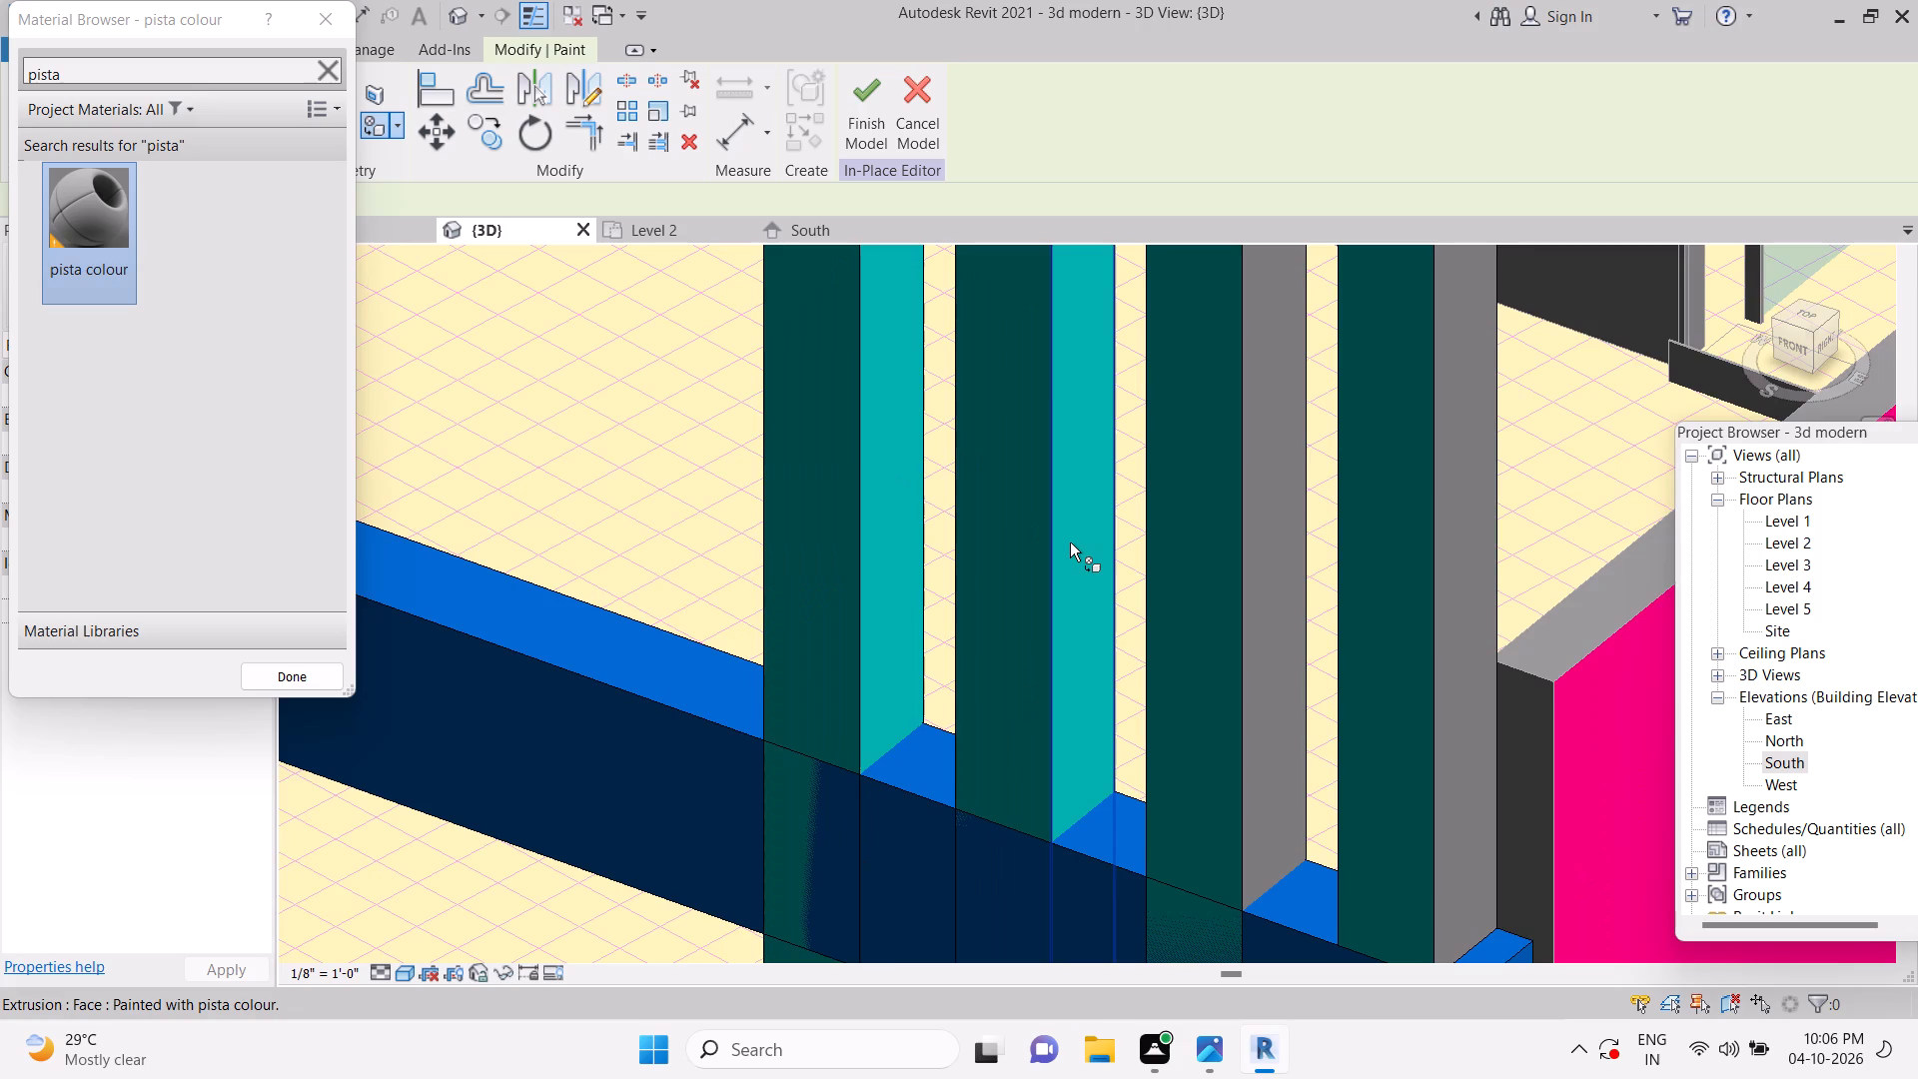
pyautogui.scroll(-4, 1071, 542)
pyautogui.click(1188, 556)
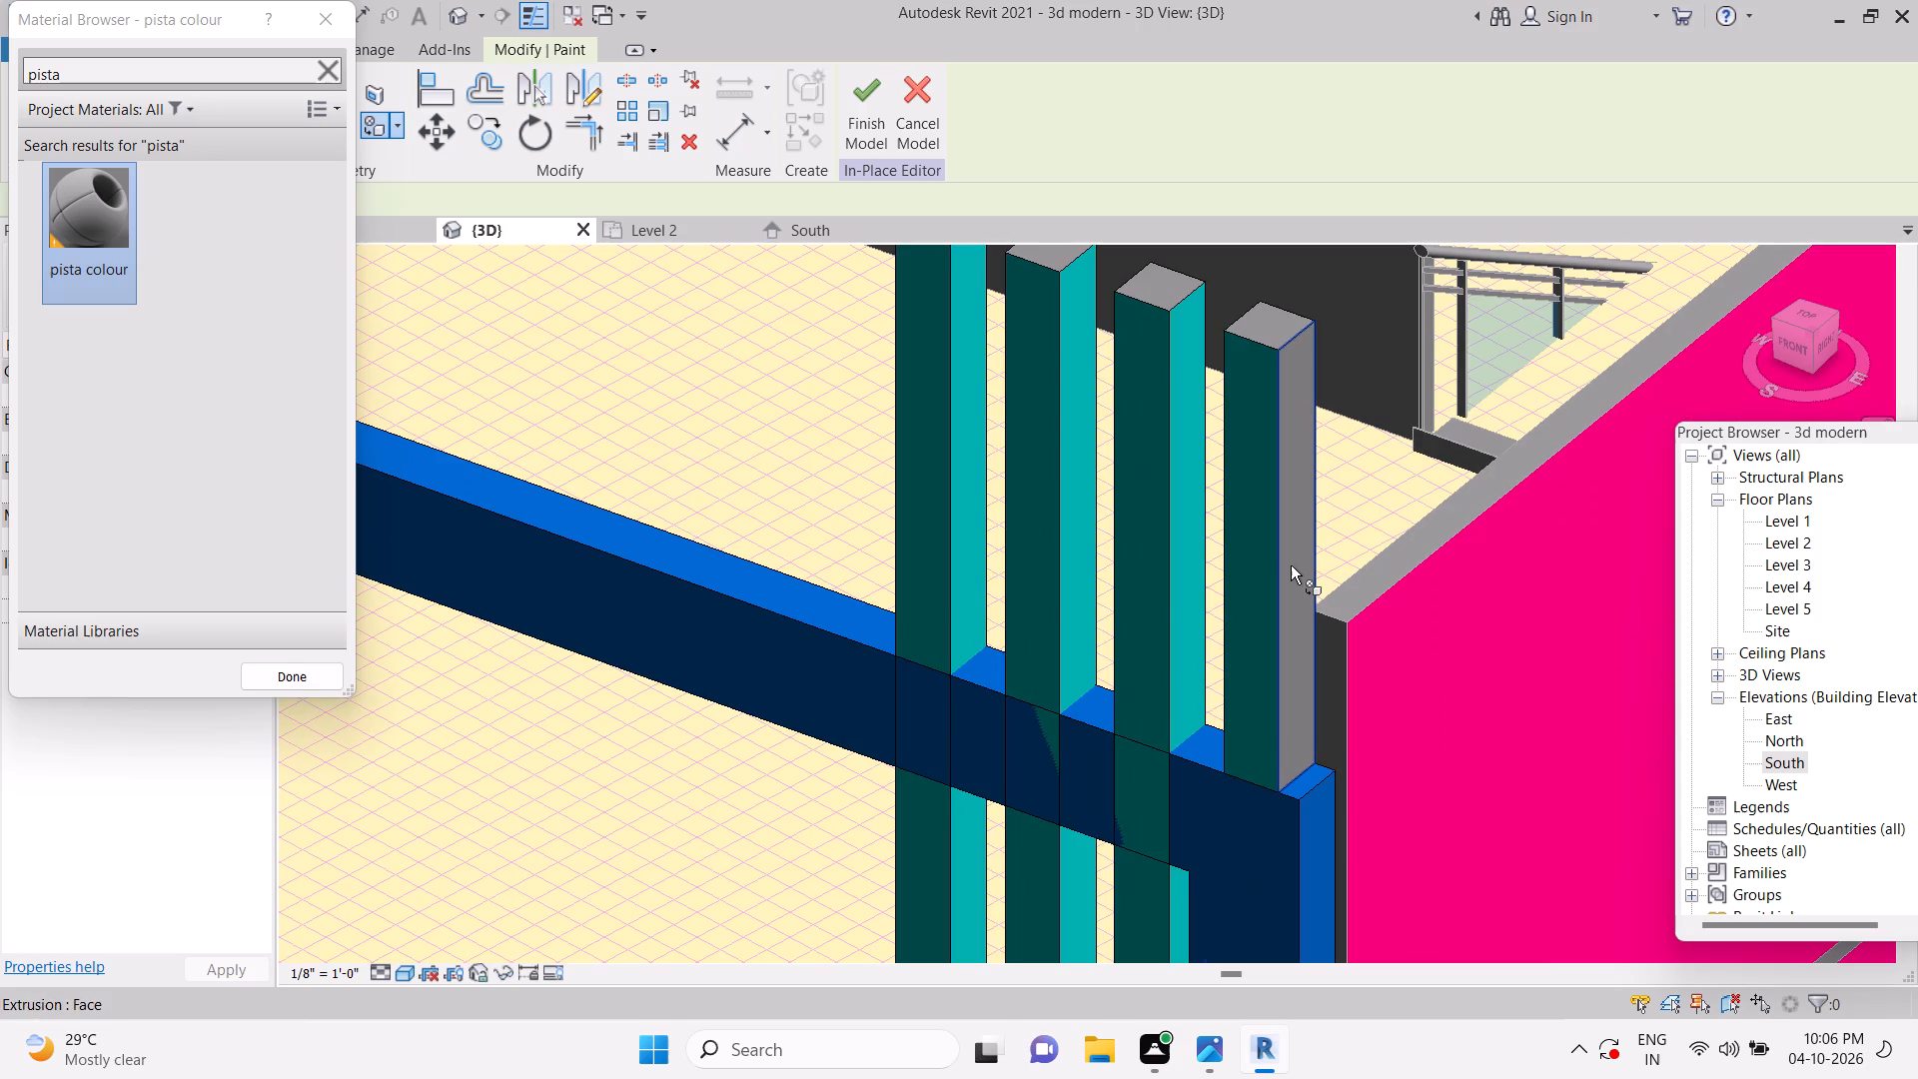
pyautogui.click(1292, 564)
# Paint the top faces of all four fins with the pista colour material.
pyautogui.scroll(2, 1282, 332)
pyautogui.click(1282, 331)
pyautogui.scroll(1, 1281, 337)
pyautogui.moveTo(1282, 341); pyautogui.dragTo(1335, 510, button='middle')
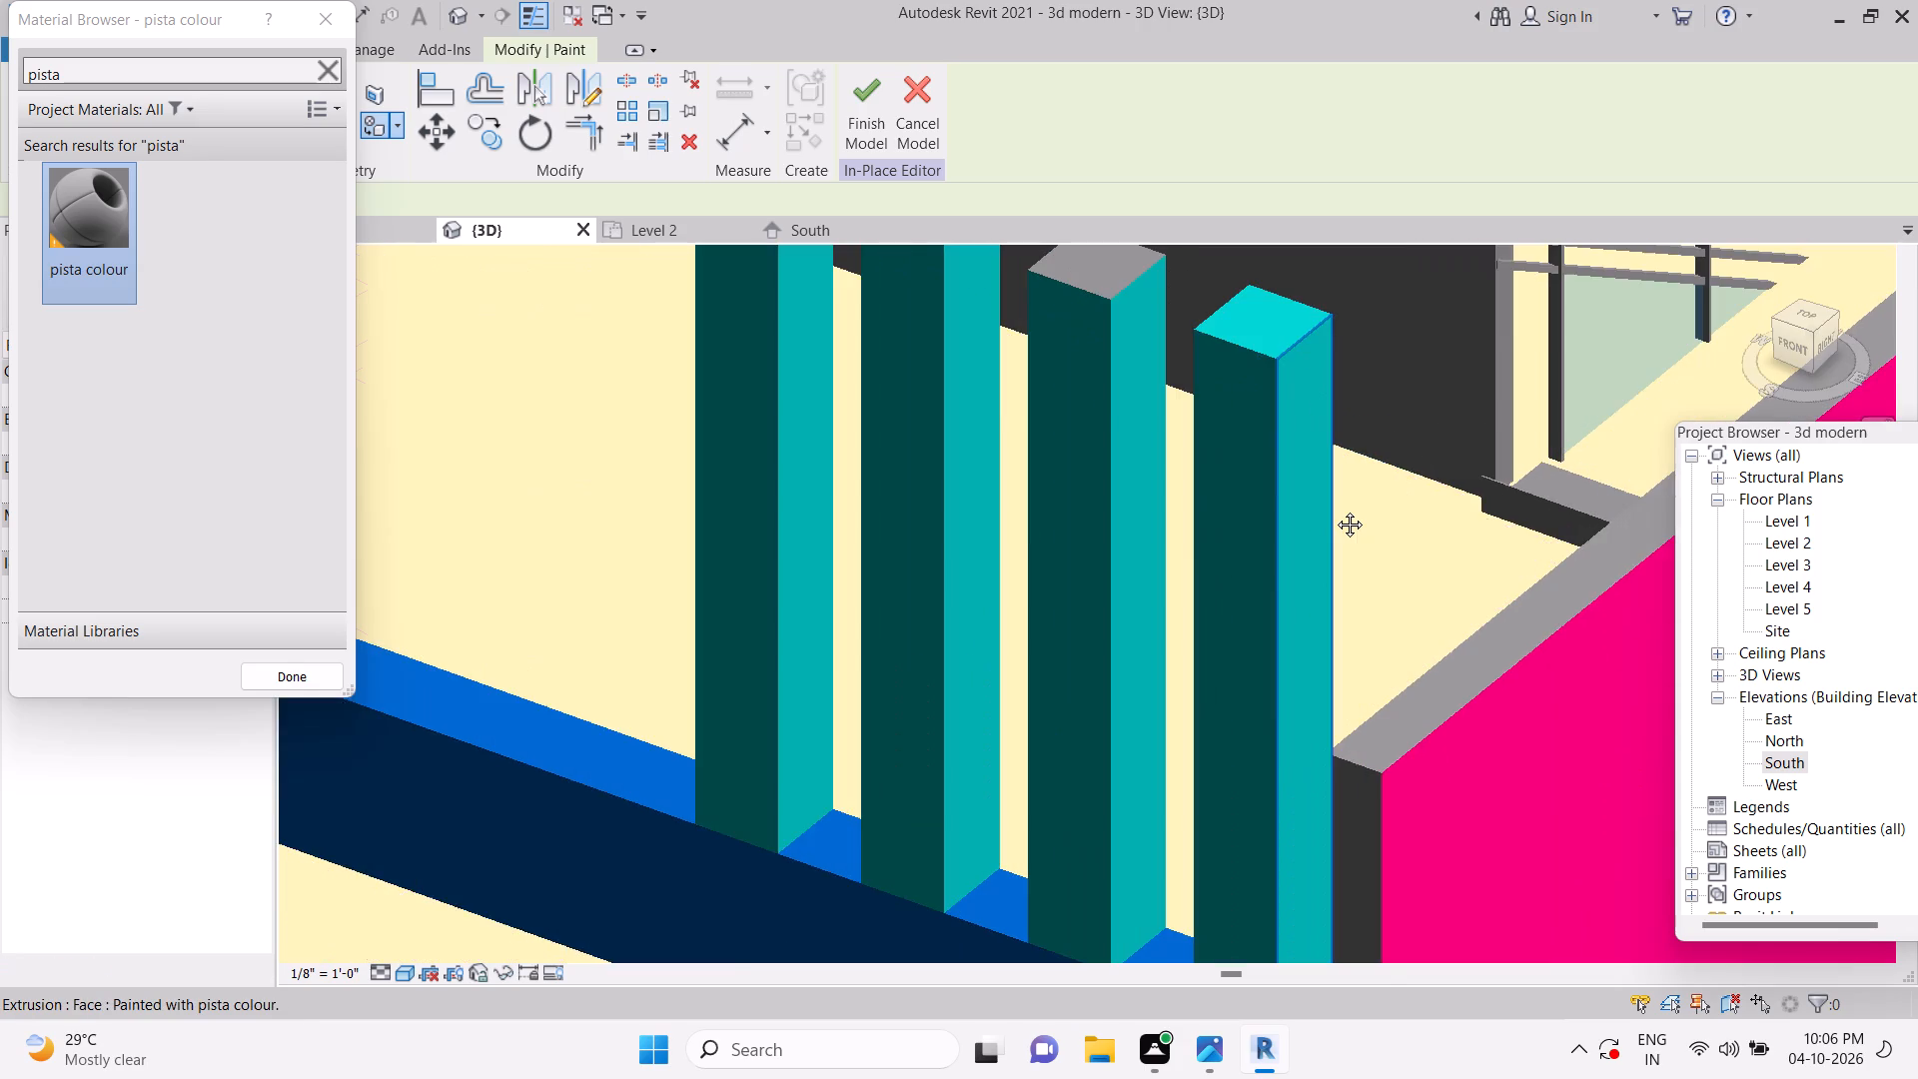
pyautogui.moveTo(1335, 510); pyautogui.dragTo(1340, 580, button='middle')
pyautogui.click(1180, 499)
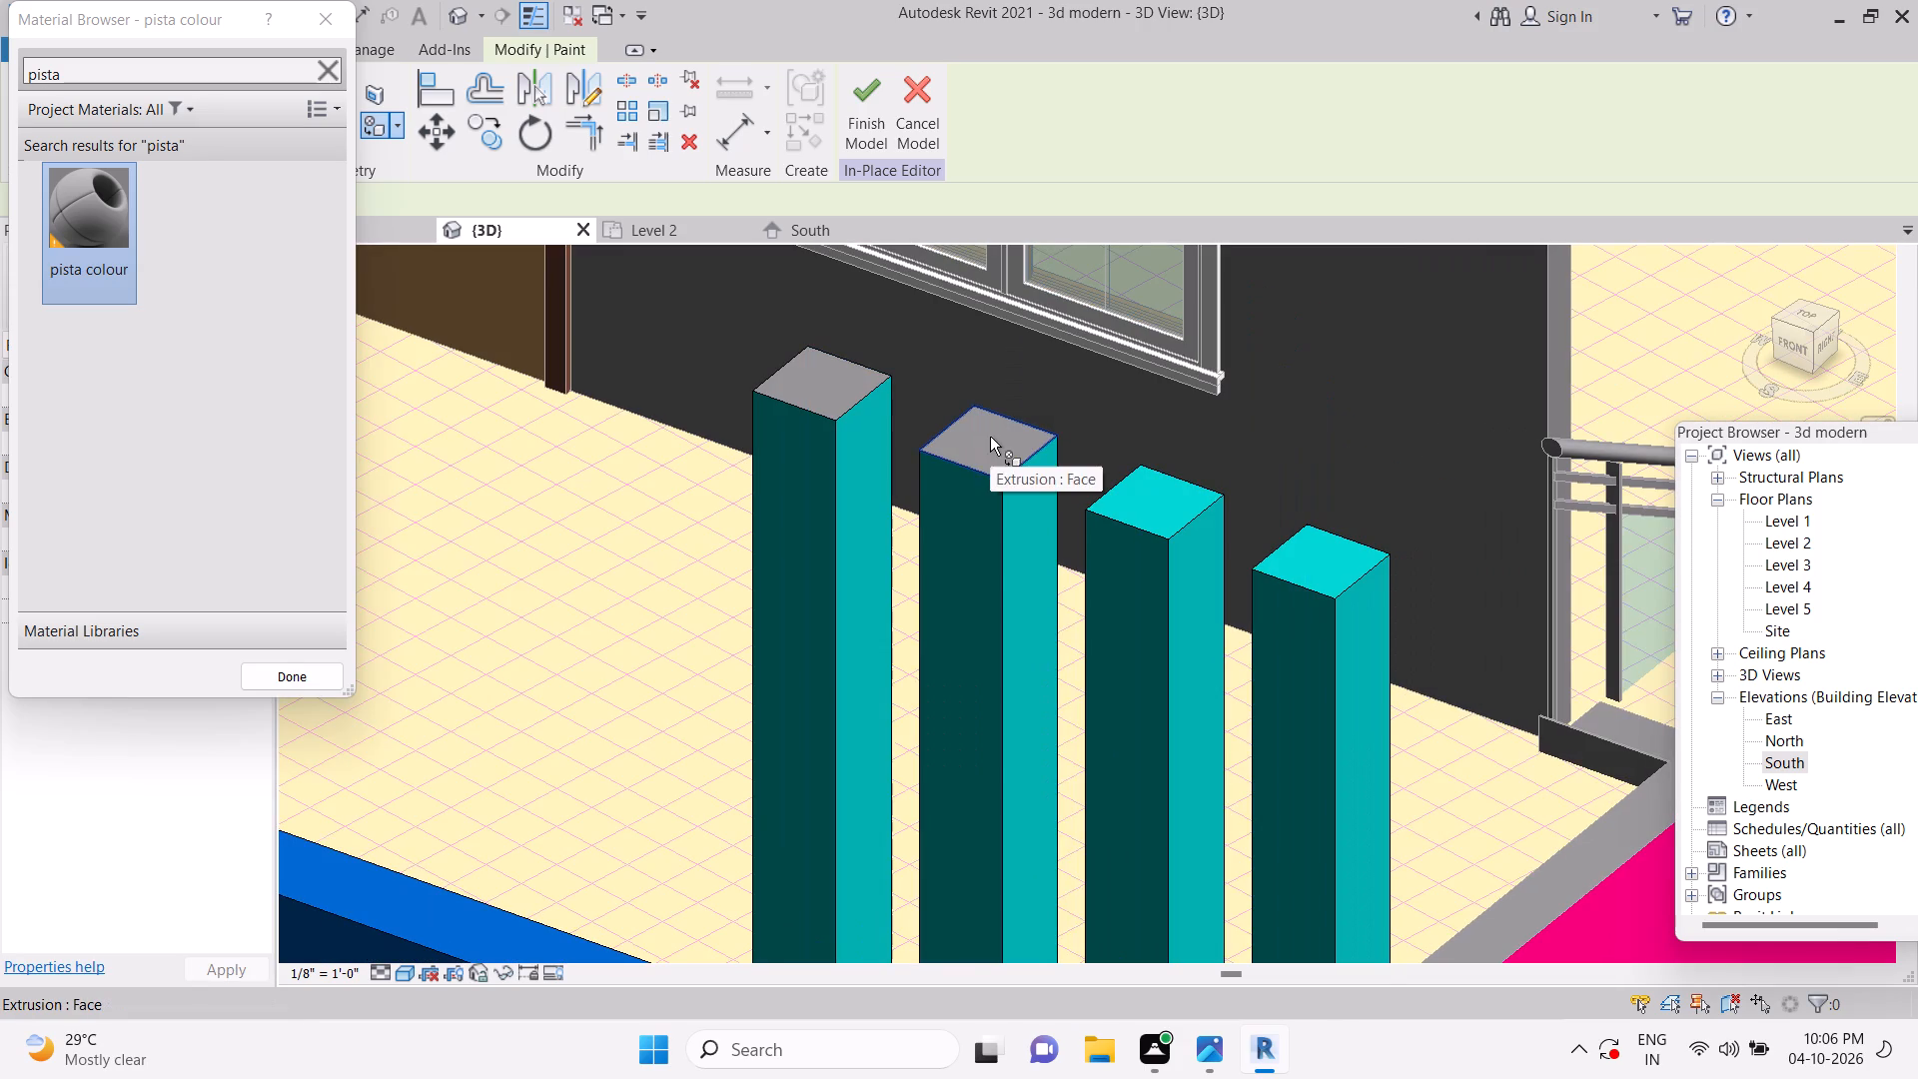
pyautogui.click(990, 437)
pyautogui.click(839, 391)
pyautogui.scroll(-12, 1109, 483)
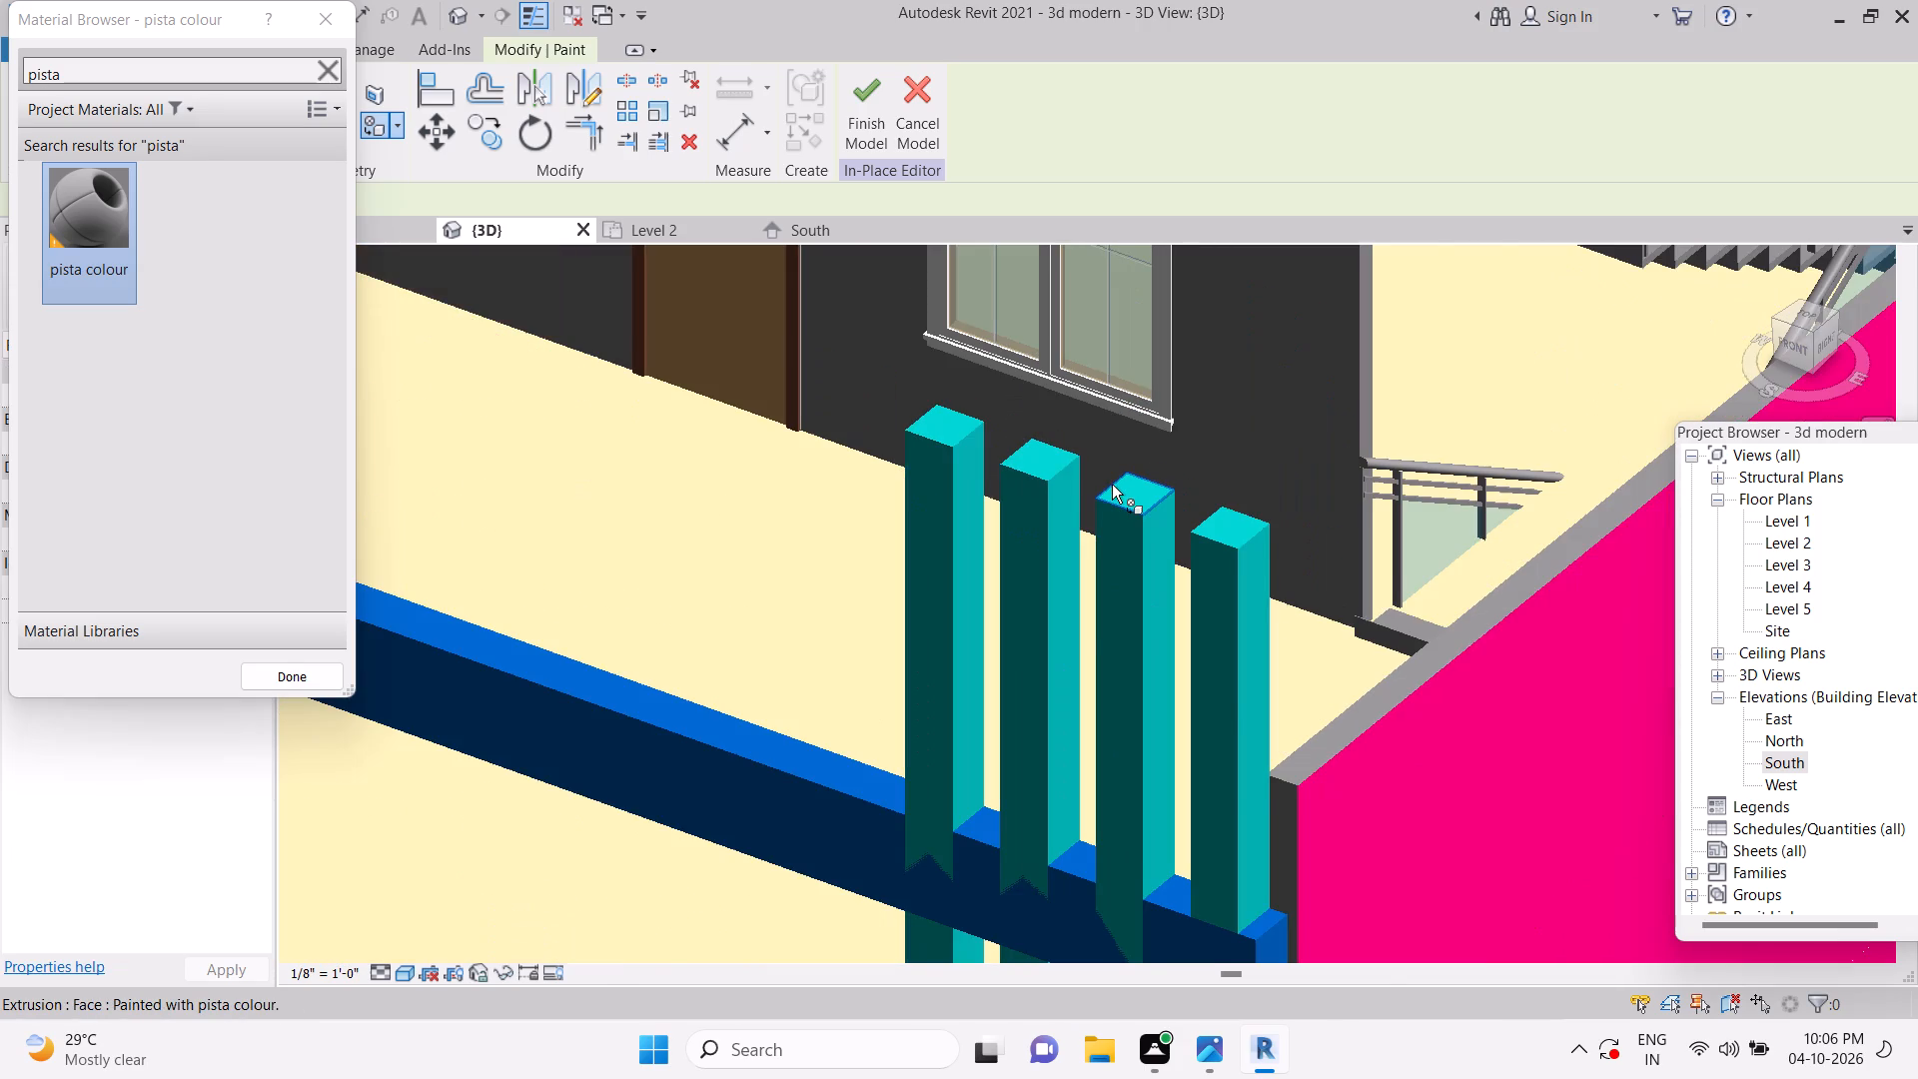
# Paint the bottom faces of the three fins that extend below the blue beam with the pista colour material.
pyautogui.scroll(1, 1121, 760)
pyautogui.moveTo(1120, 760); pyautogui.dragTo(1160, 536, button='middle')
pyautogui.scroll(11, 1087, 572)
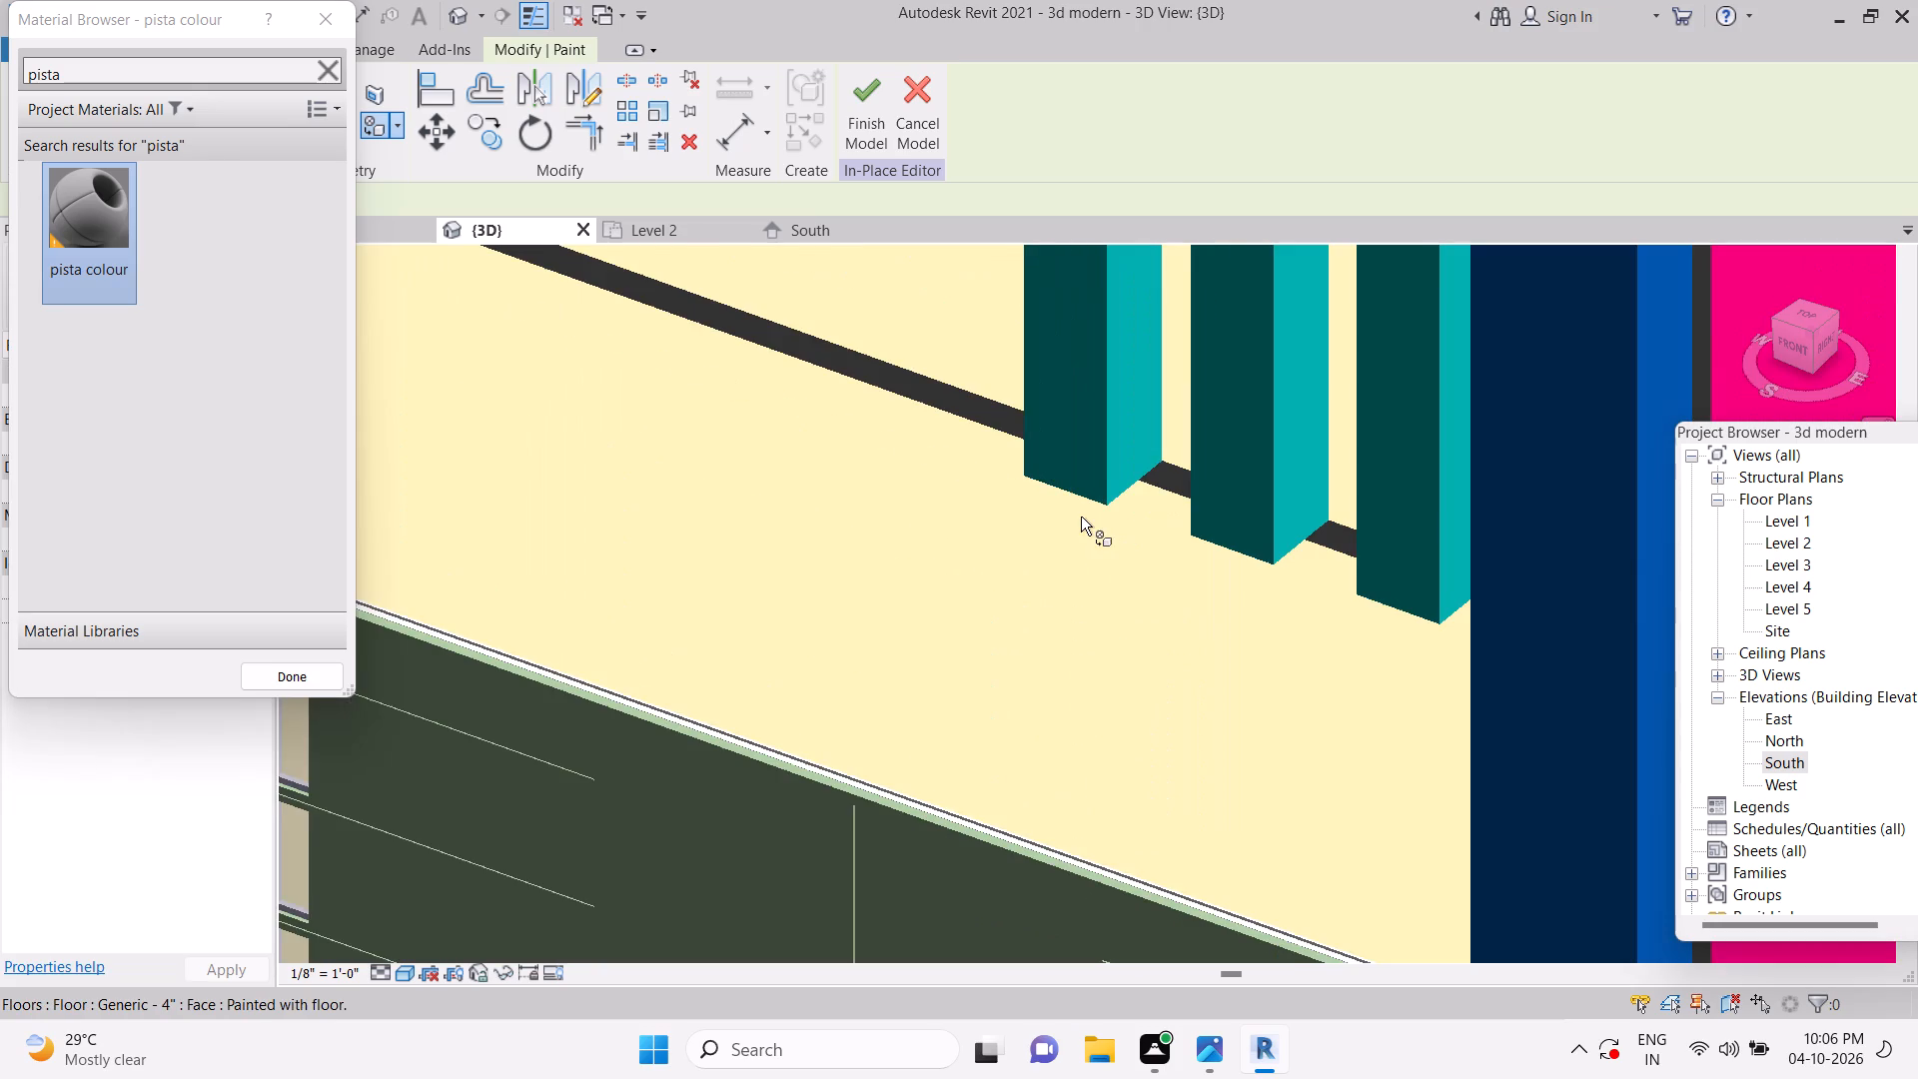
pyautogui.click(1092, 489)
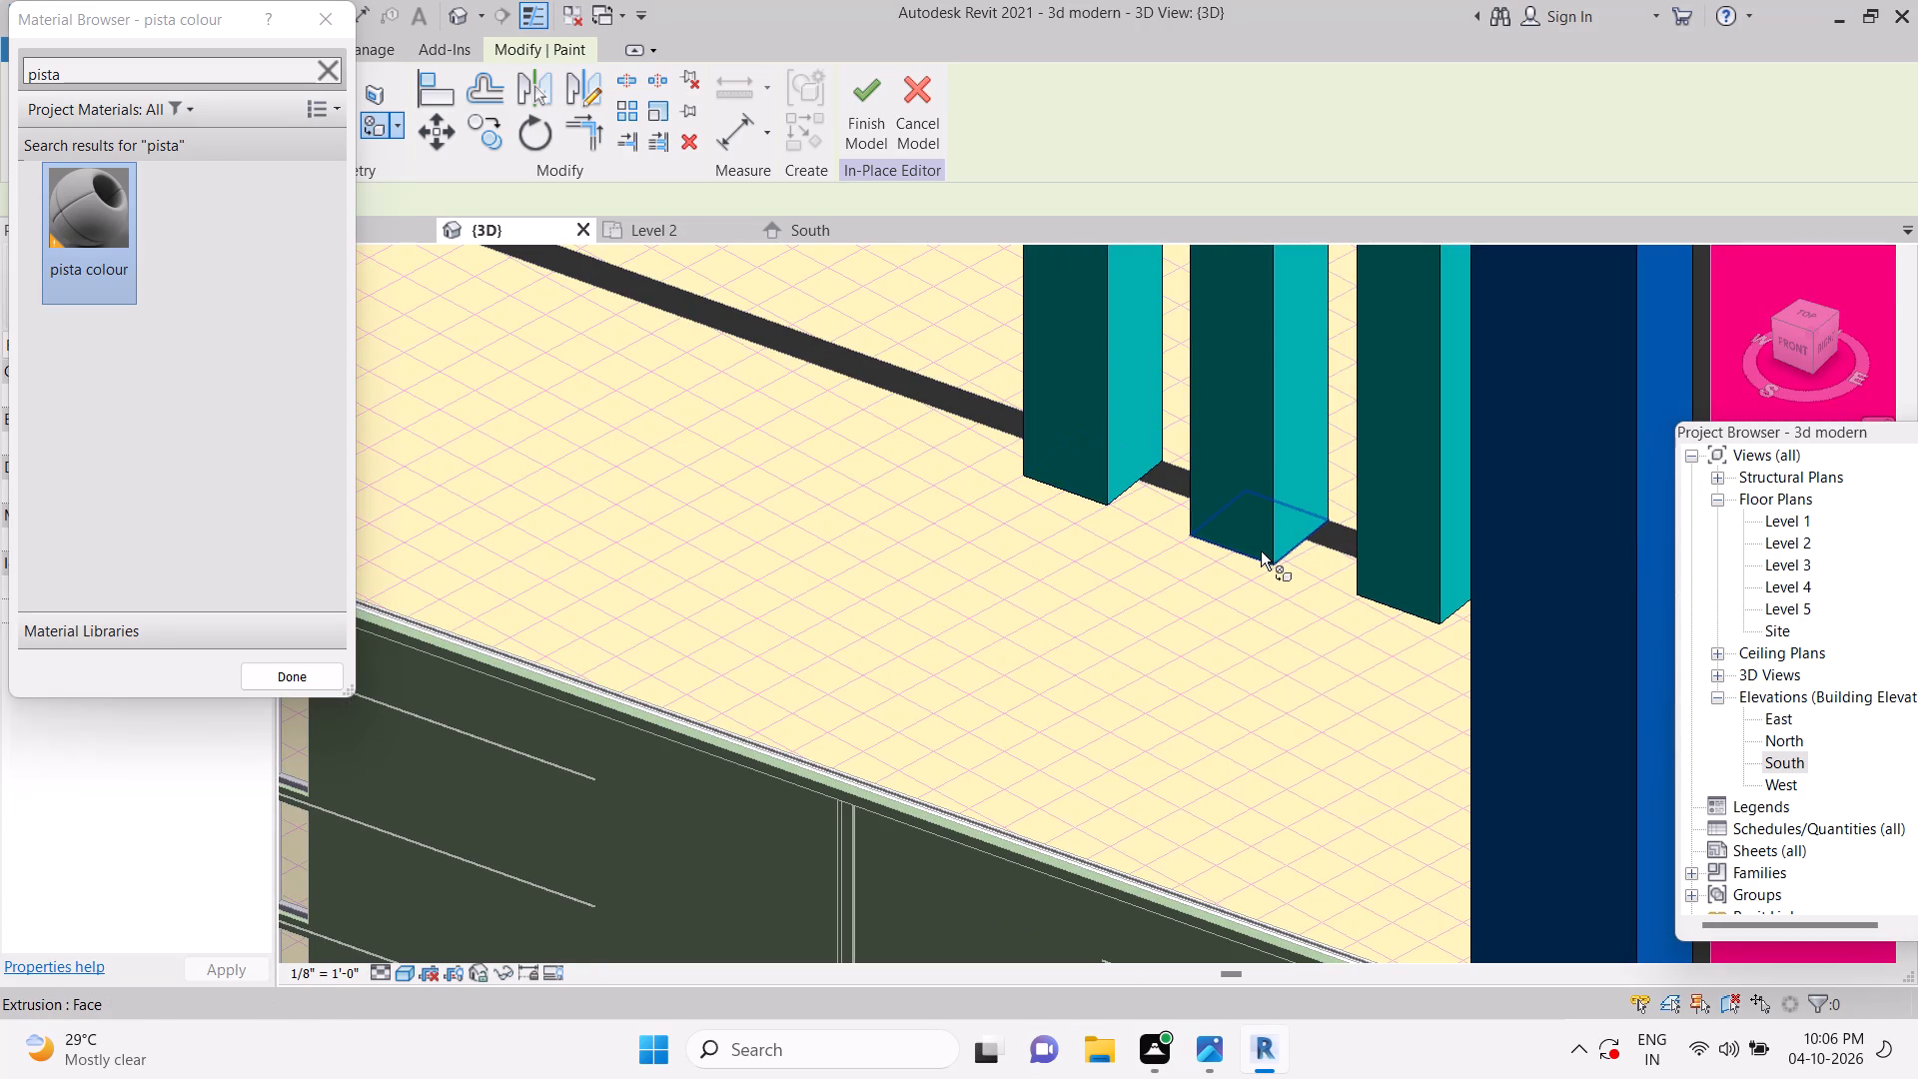
pyautogui.click(1261, 551)
pyautogui.click(1389, 597)
# Paint the left side faces of the three fins that extend below the beam with the pista colour material.
pyautogui.scroll(-9, 1224, 683)
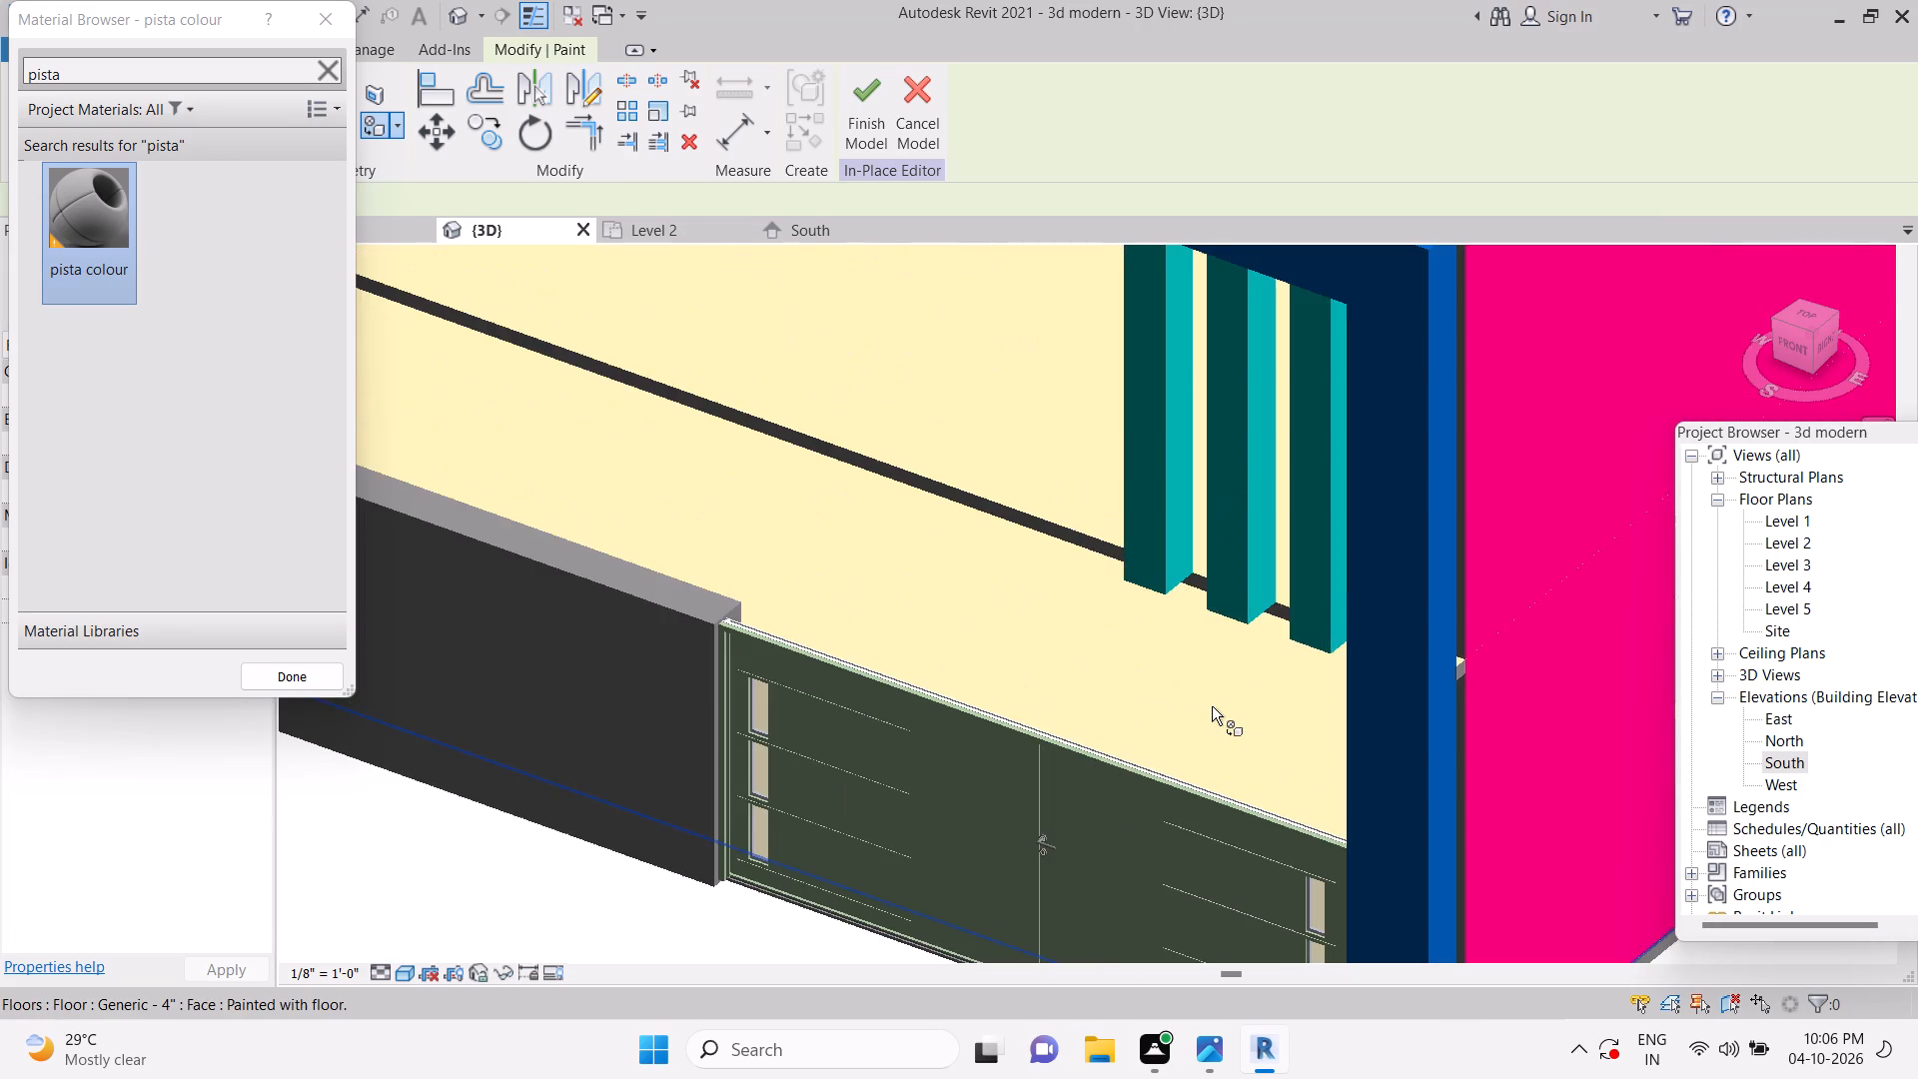
pyautogui.scroll(-3, 1211, 703)
pyautogui.keyDown('shift'); pyautogui.moveTo(1171, 707); pyautogui.dragTo(1468, 753, button='middle'); pyautogui.keyUp('shift')
pyautogui.moveTo(1171, 679); pyautogui.dragTo(1371, 711, button='middle')
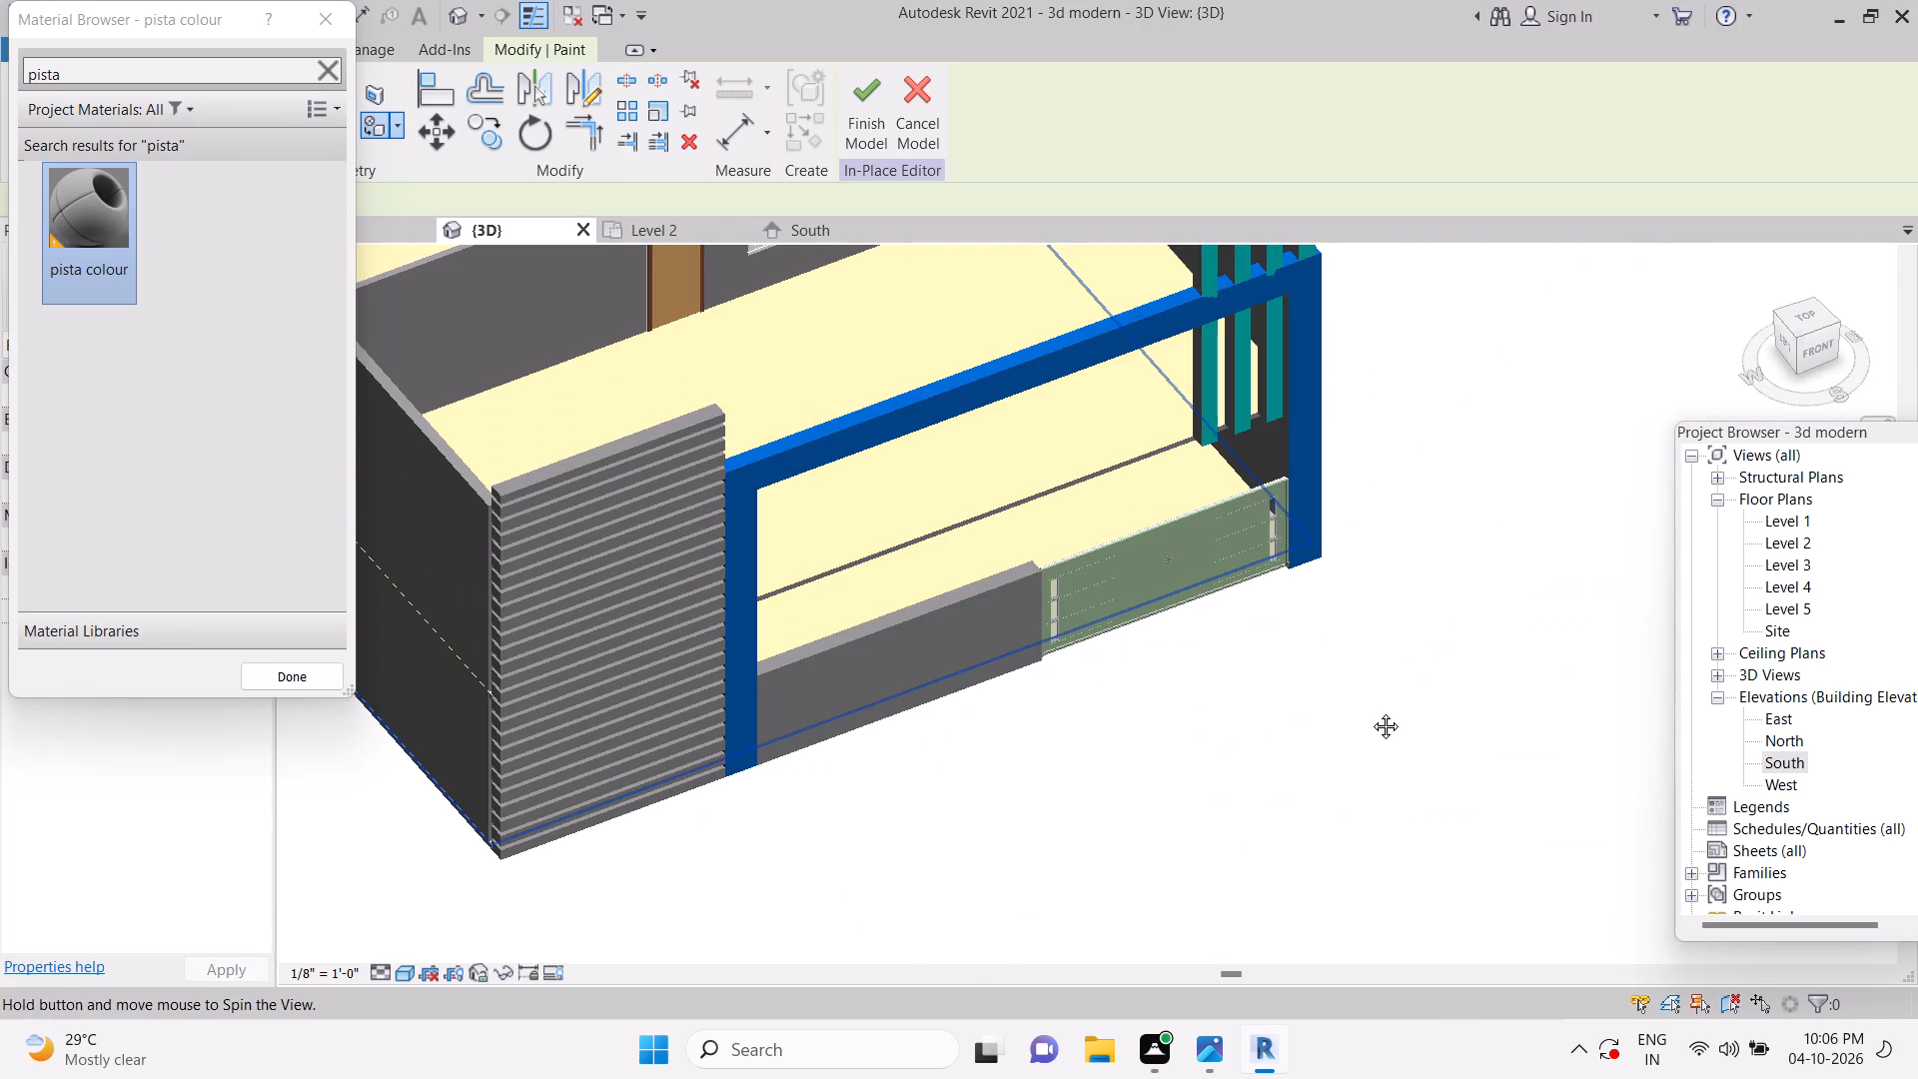
pyautogui.moveTo(1371, 711); pyautogui.dragTo(1237, 874, button='middle')
pyautogui.scroll(9, 1183, 623)
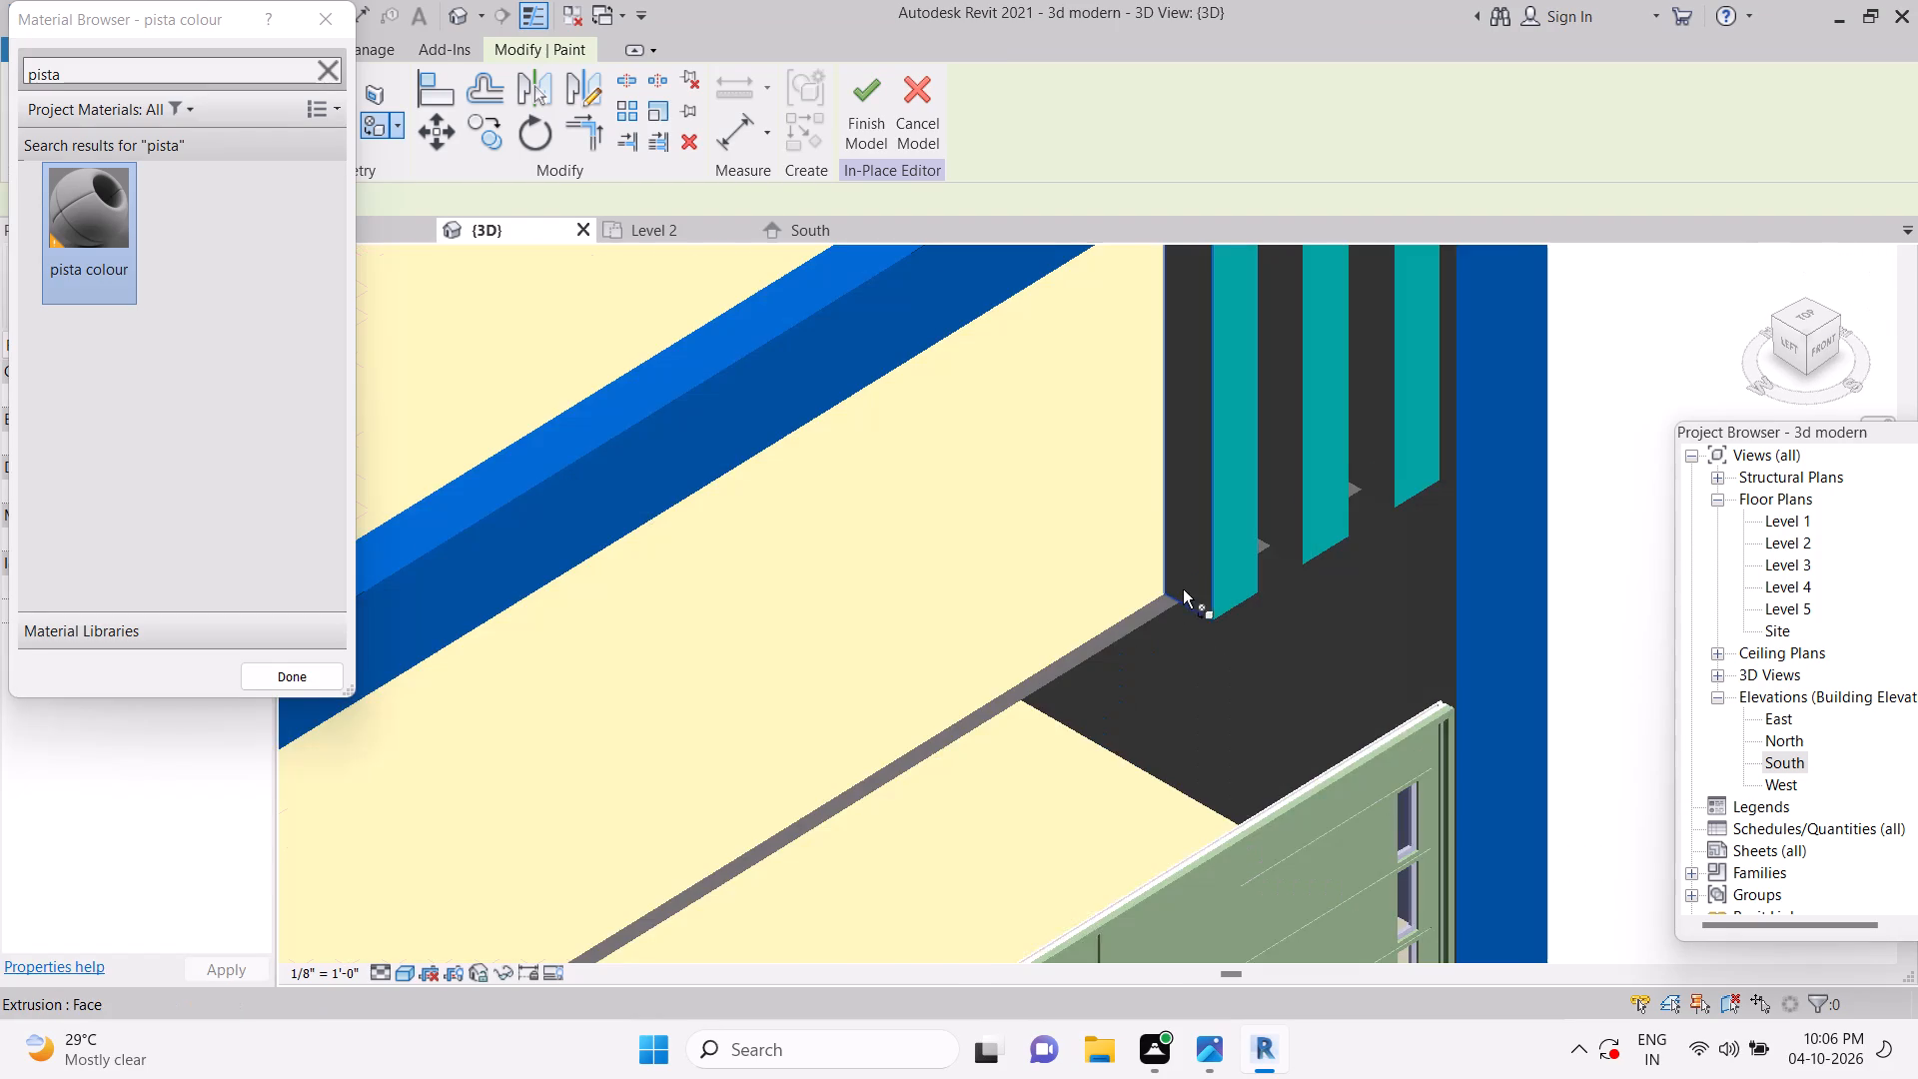
pyautogui.click(1180, 563)
pyautogui.click(1281, 503)
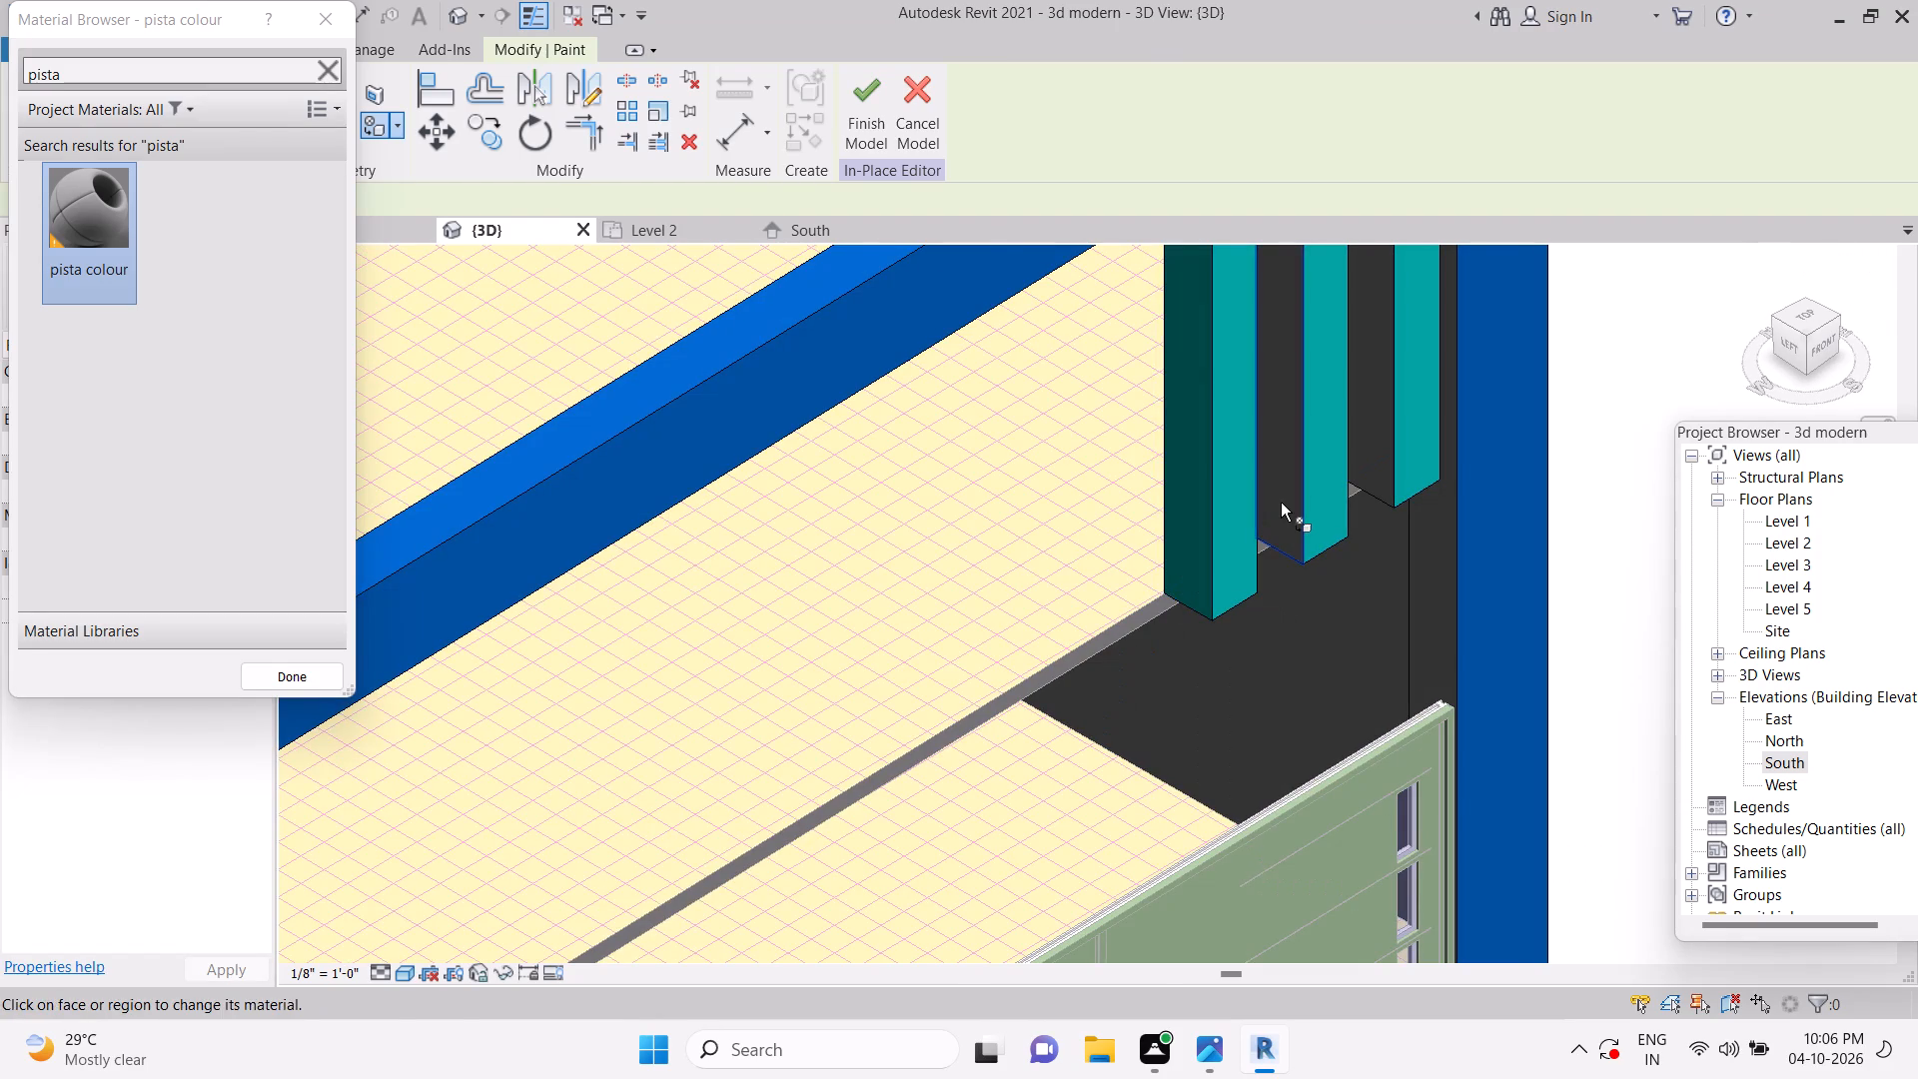
pyautogui.moveTo(1329, 496); pyautogui.dragTo(1202, 700, button='middle')
pyautogui.click(1246, 643)
# Paint the fins' back faces and the unpainted left side face of the fin nearest the side wall with pista colour.
pyautogui.scroll(-12, 1246, 642)
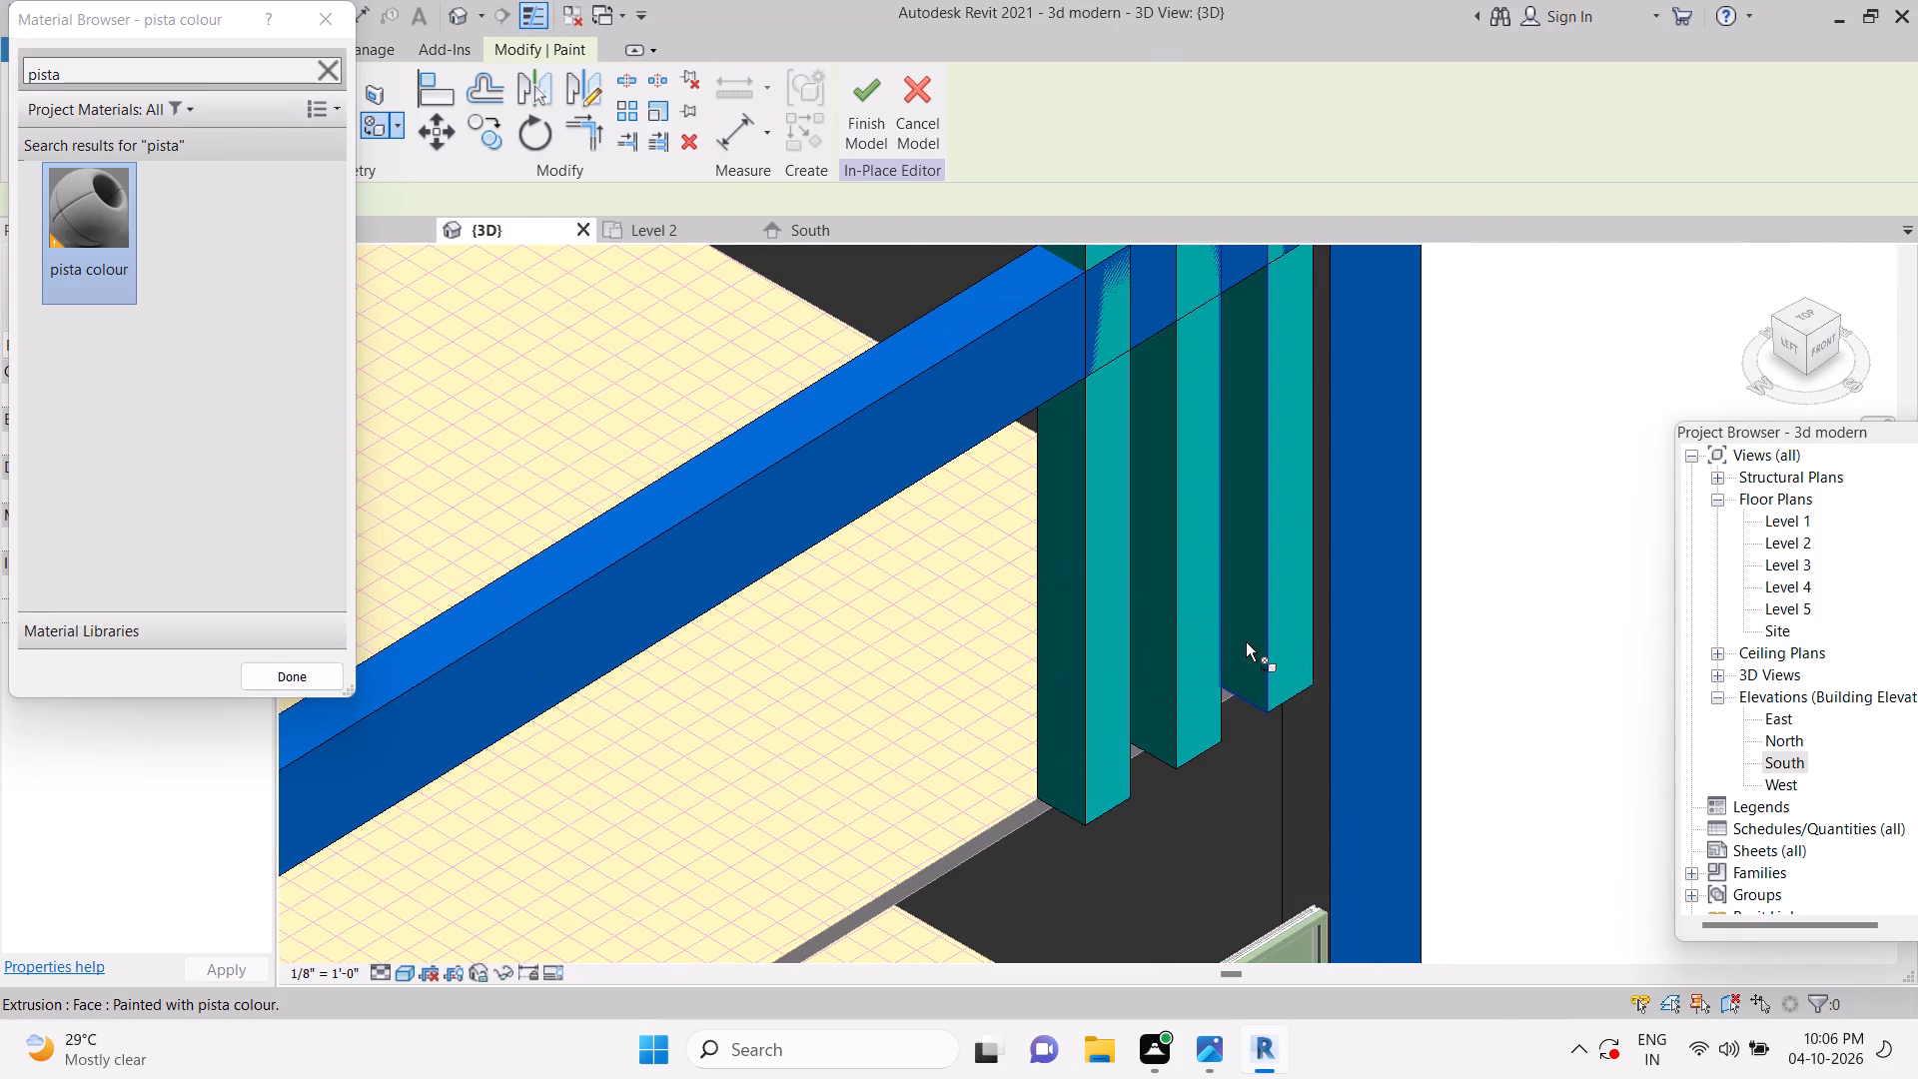
pyautogui.keyDown('shift'); pyautogui.moveTo(1268, 662); pyautogui.dragTo(1598, 587, button='middle'); pyautogui.keyUp('shift')
pyautogui.scroll(7, 879, 473)
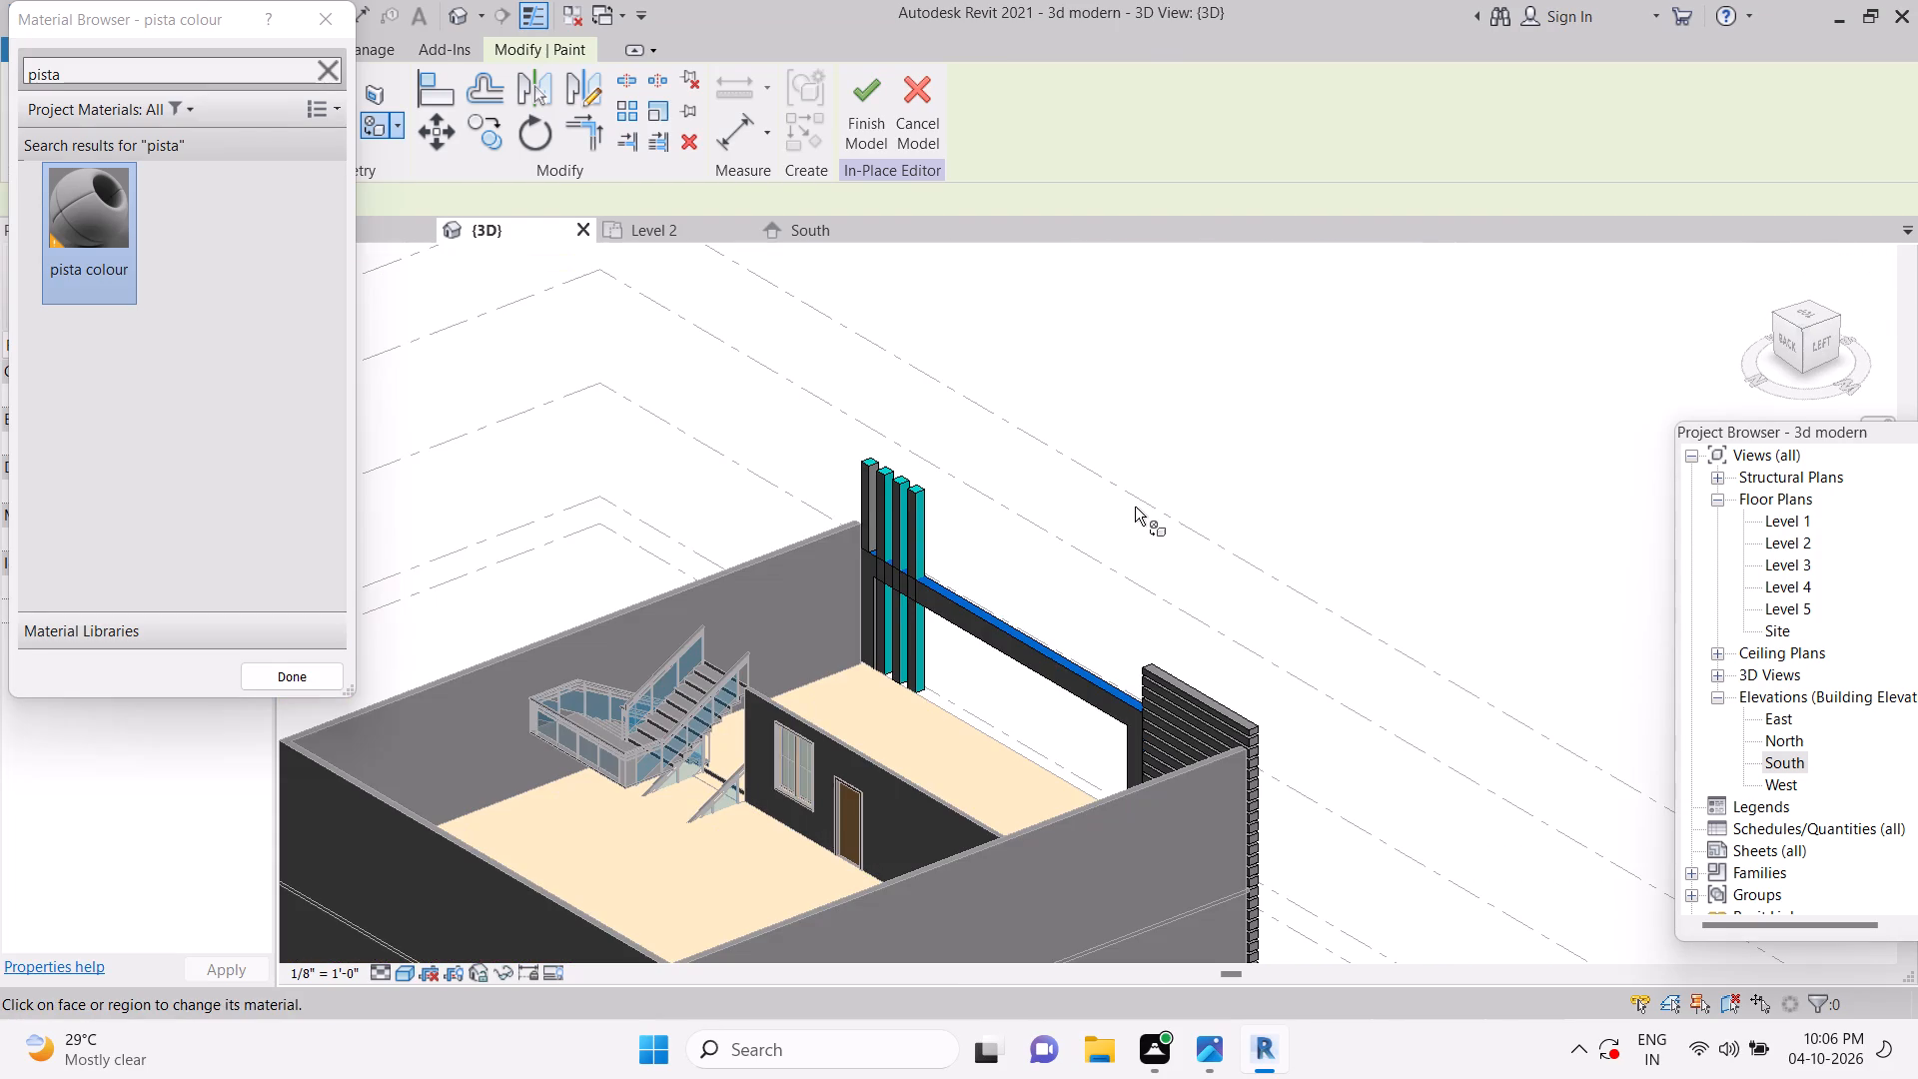
pyautogui.scroll(10, 1135, 507)
pyautogui.click(849, 409)
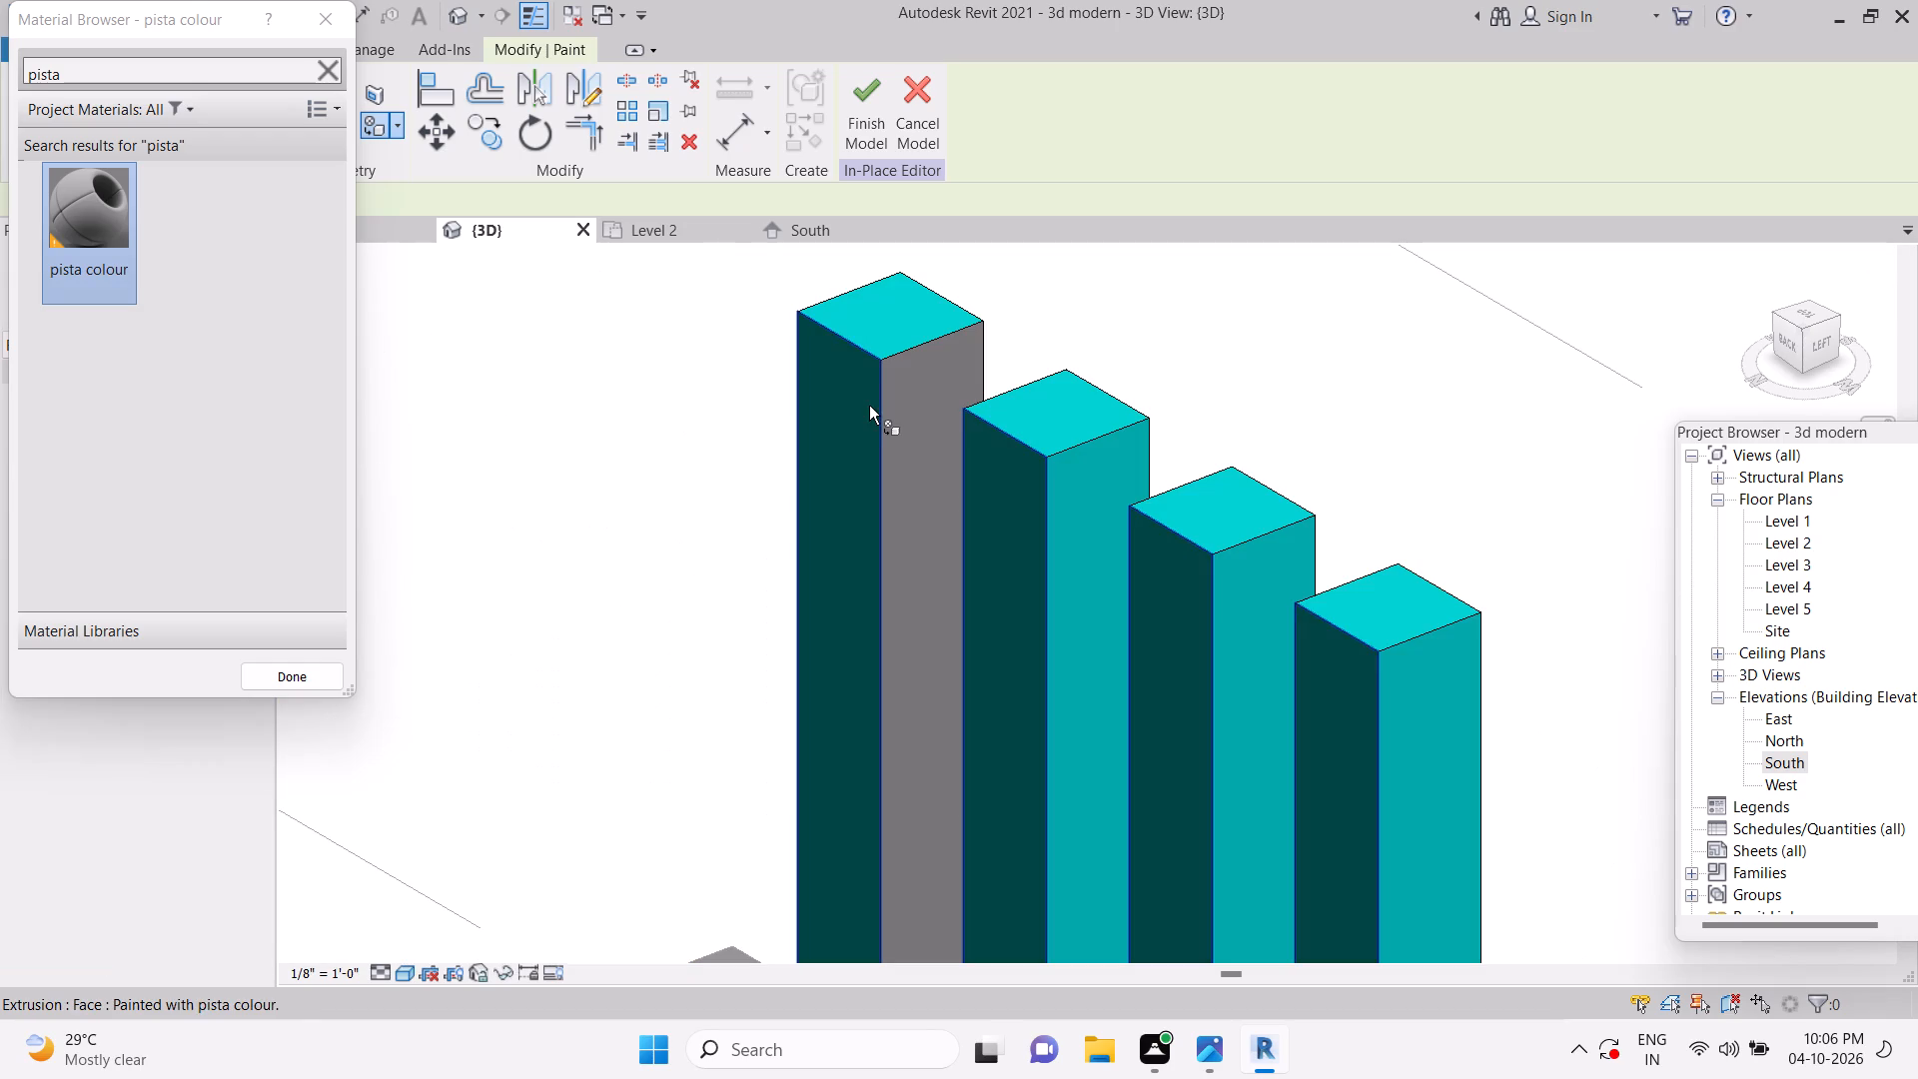
pyautogui.click(917, 400)
# End the painting and finish the in-place model of the four fins.
pyautogui.scroll(-4, 938, 426)
pyautogui.scroll(-4, 987, 570)
pyautogui.moveTo(987, 604); pyautogui.dragTo(983, 566, button='middle')
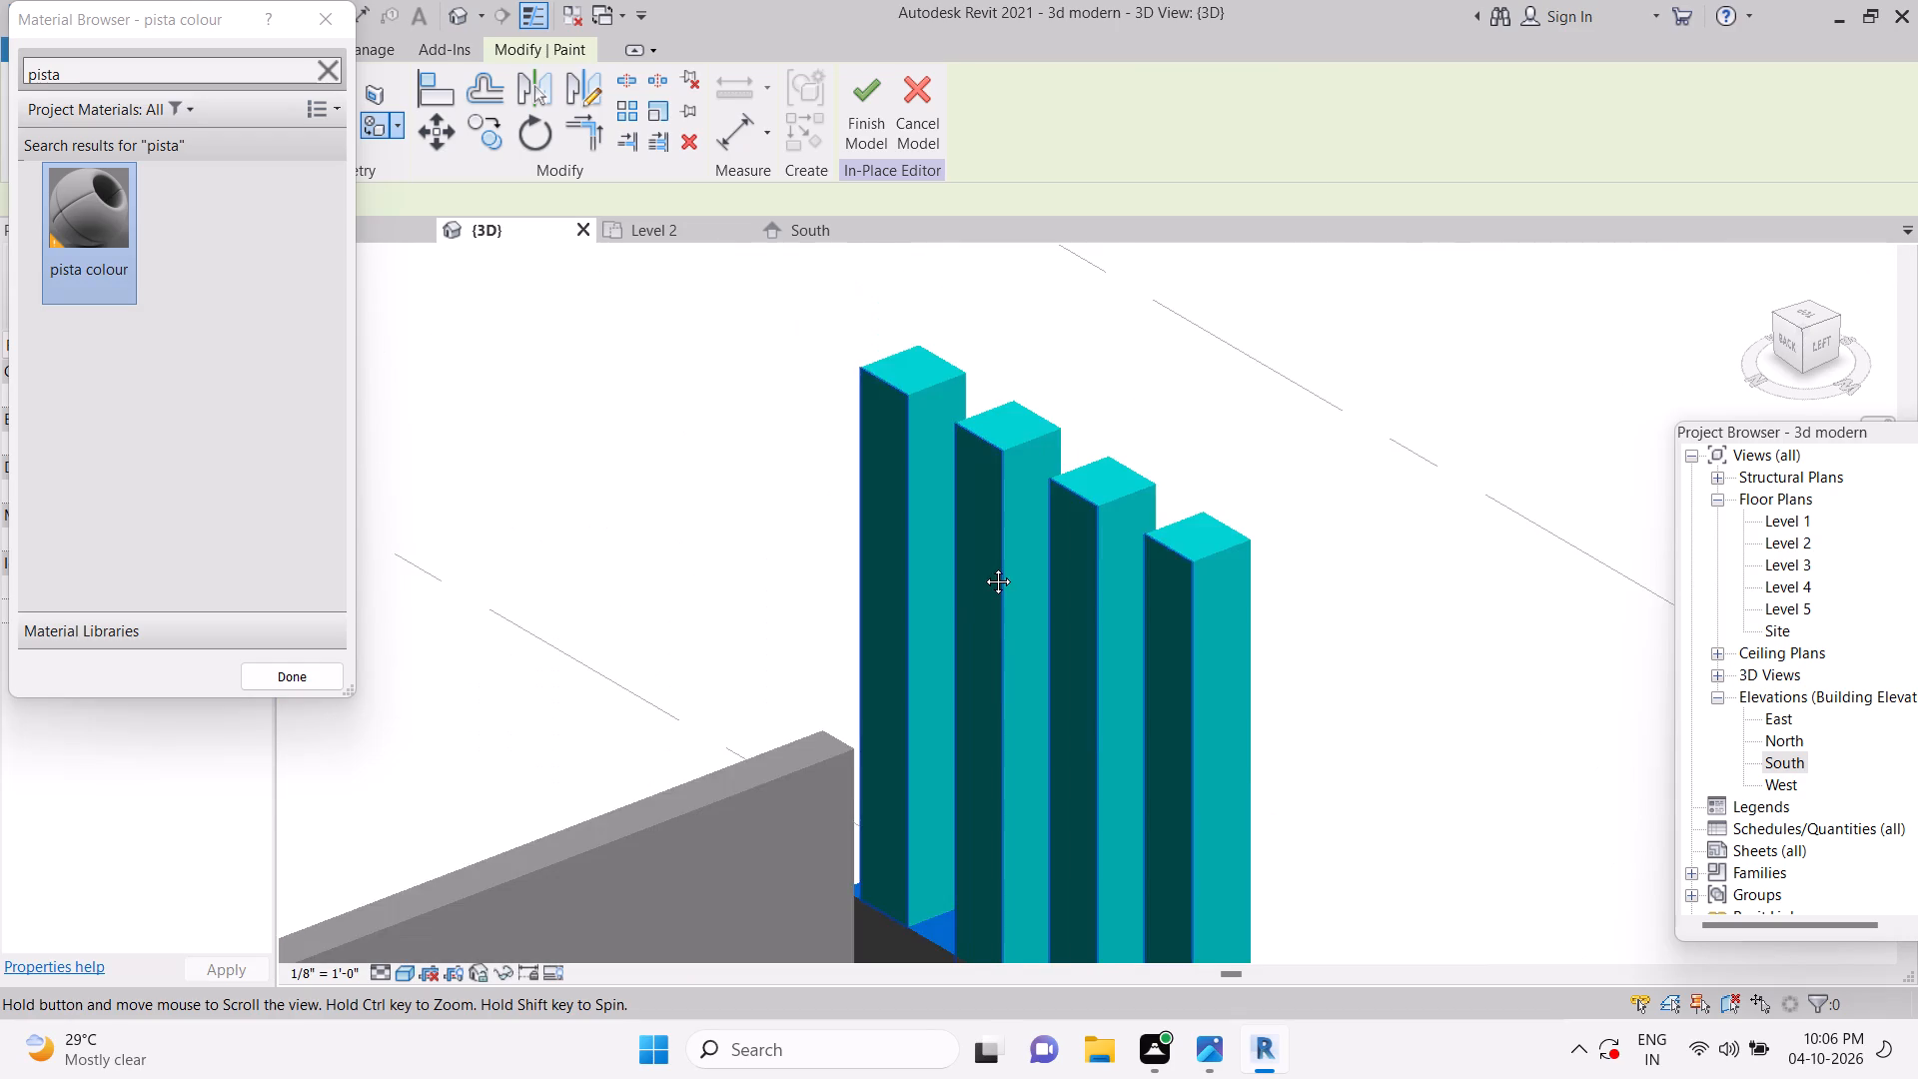
pyautogui.moveTo(983, 566); pyautogui.dragTo(985, 356, button='middle')
pyautogui.moveTo(1063, 848); pyautogui.dragTo(1048, 618, button='middle')
pyautogui.press('Escape')
pyautogui.press('Escape')
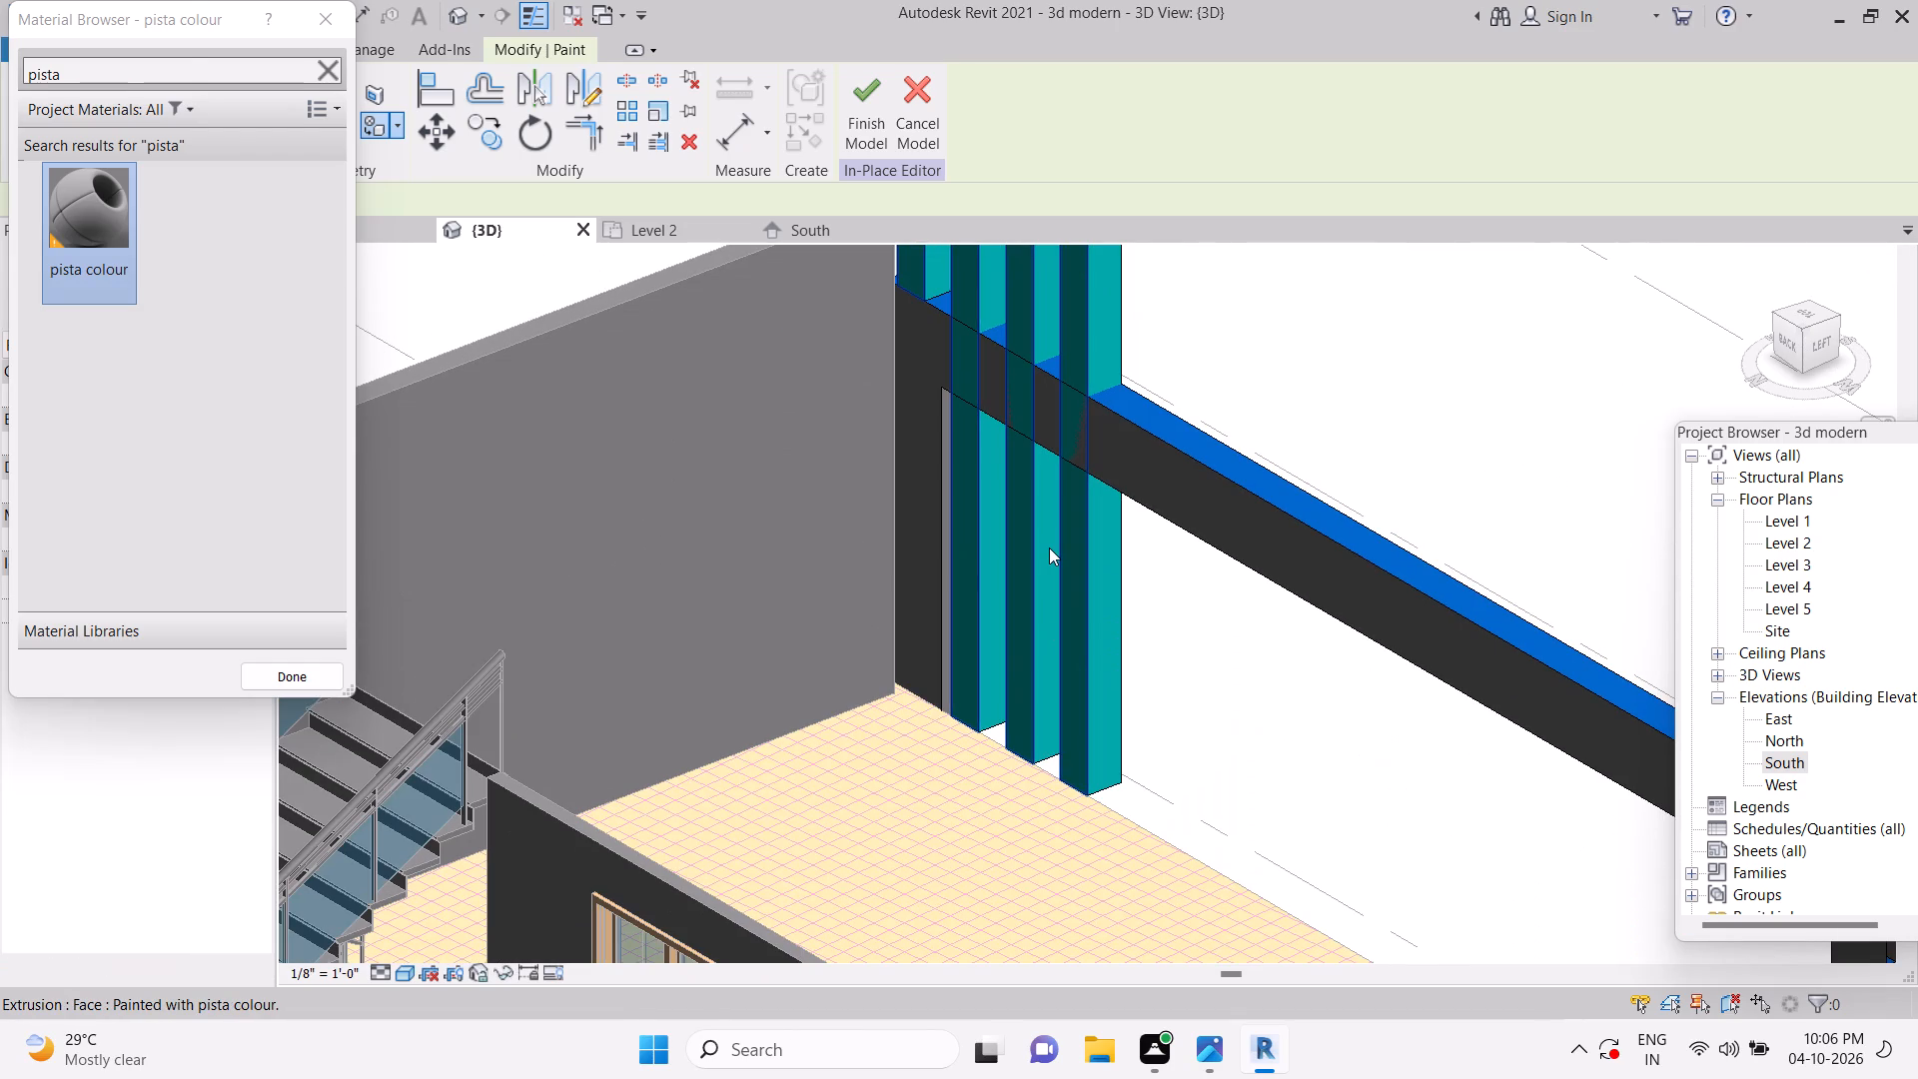
pyautogui.press('Escape')
pyautogui.click(857, 105)
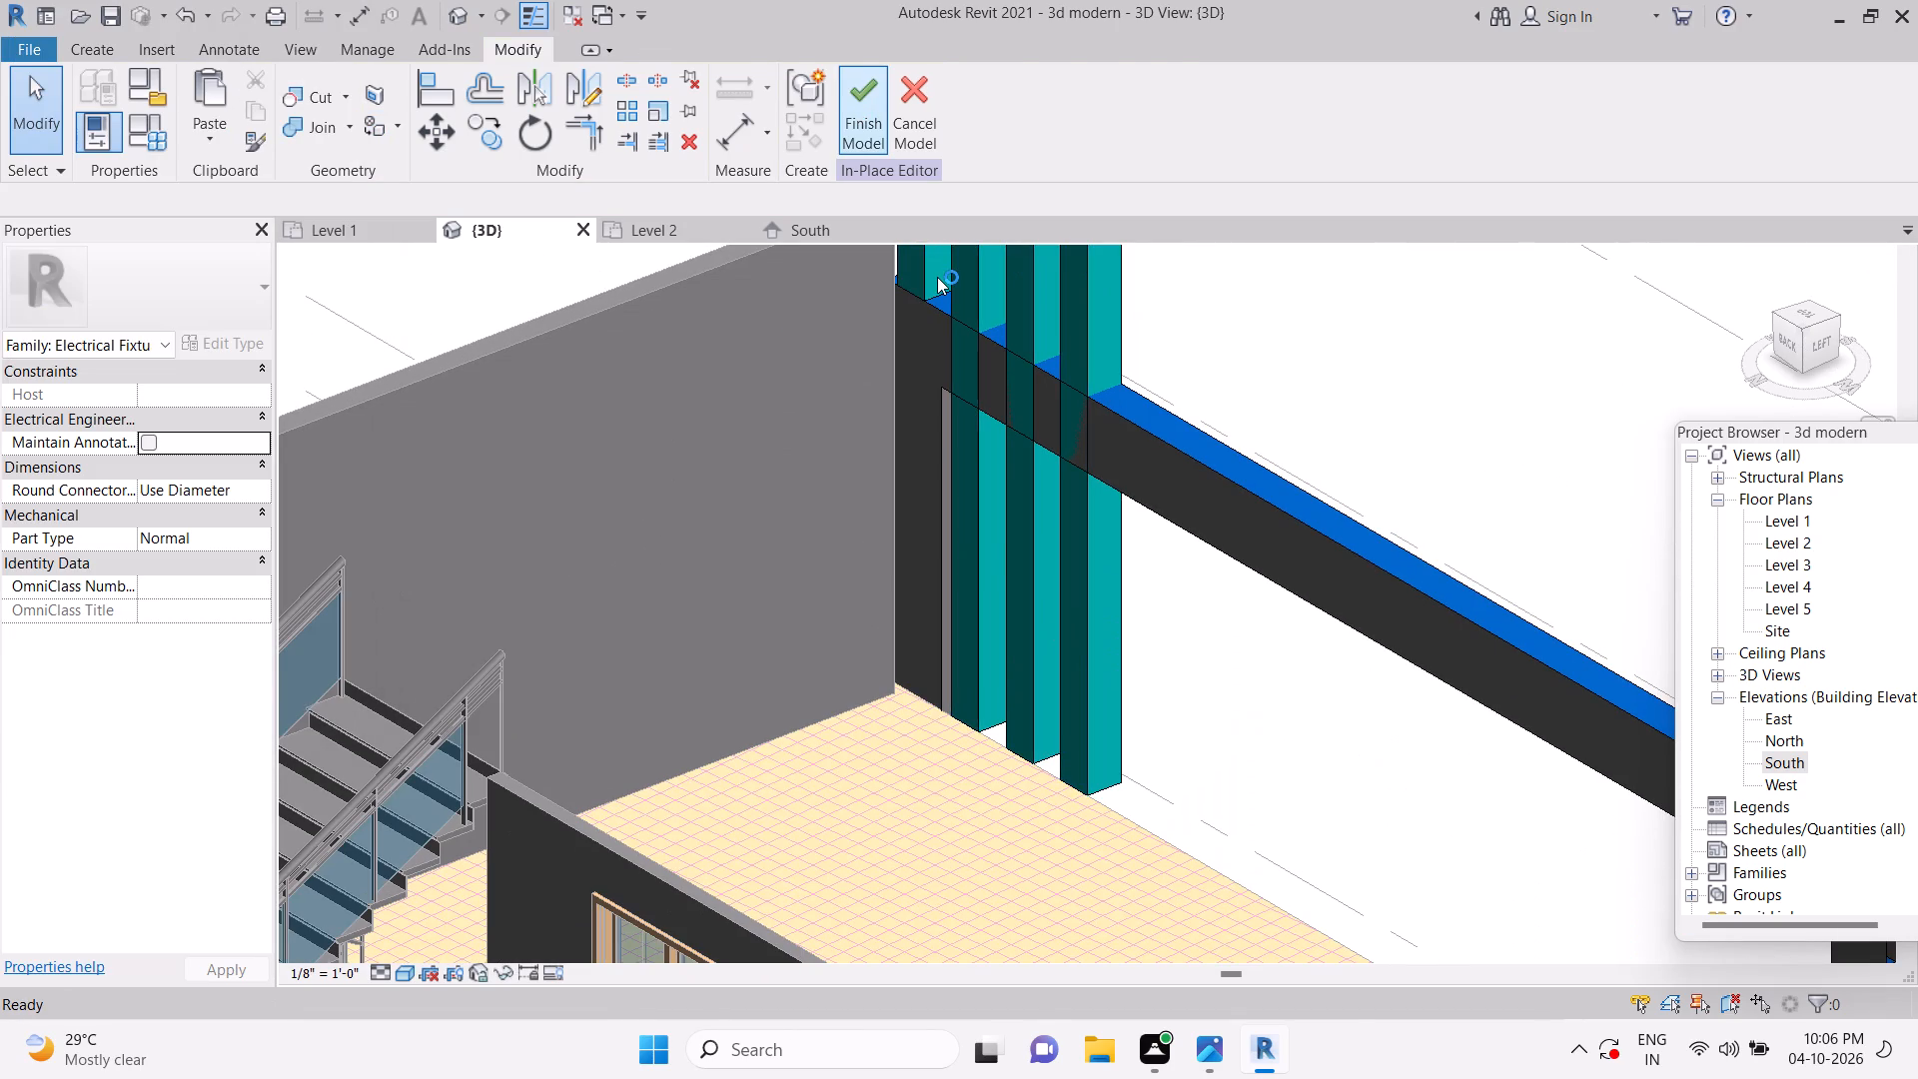
pyautogui.press('Escape')
# Return to a front-facing 3D view of the house and save the project.
pyautogui.scroll(-9, 1027, 594)
pyautogui.keyDown('shift'); pyautogui.moveTo(1305, 785); pyautogui.dragTo(837, 771, button='middle'); pyautogui.keyUp('shift')
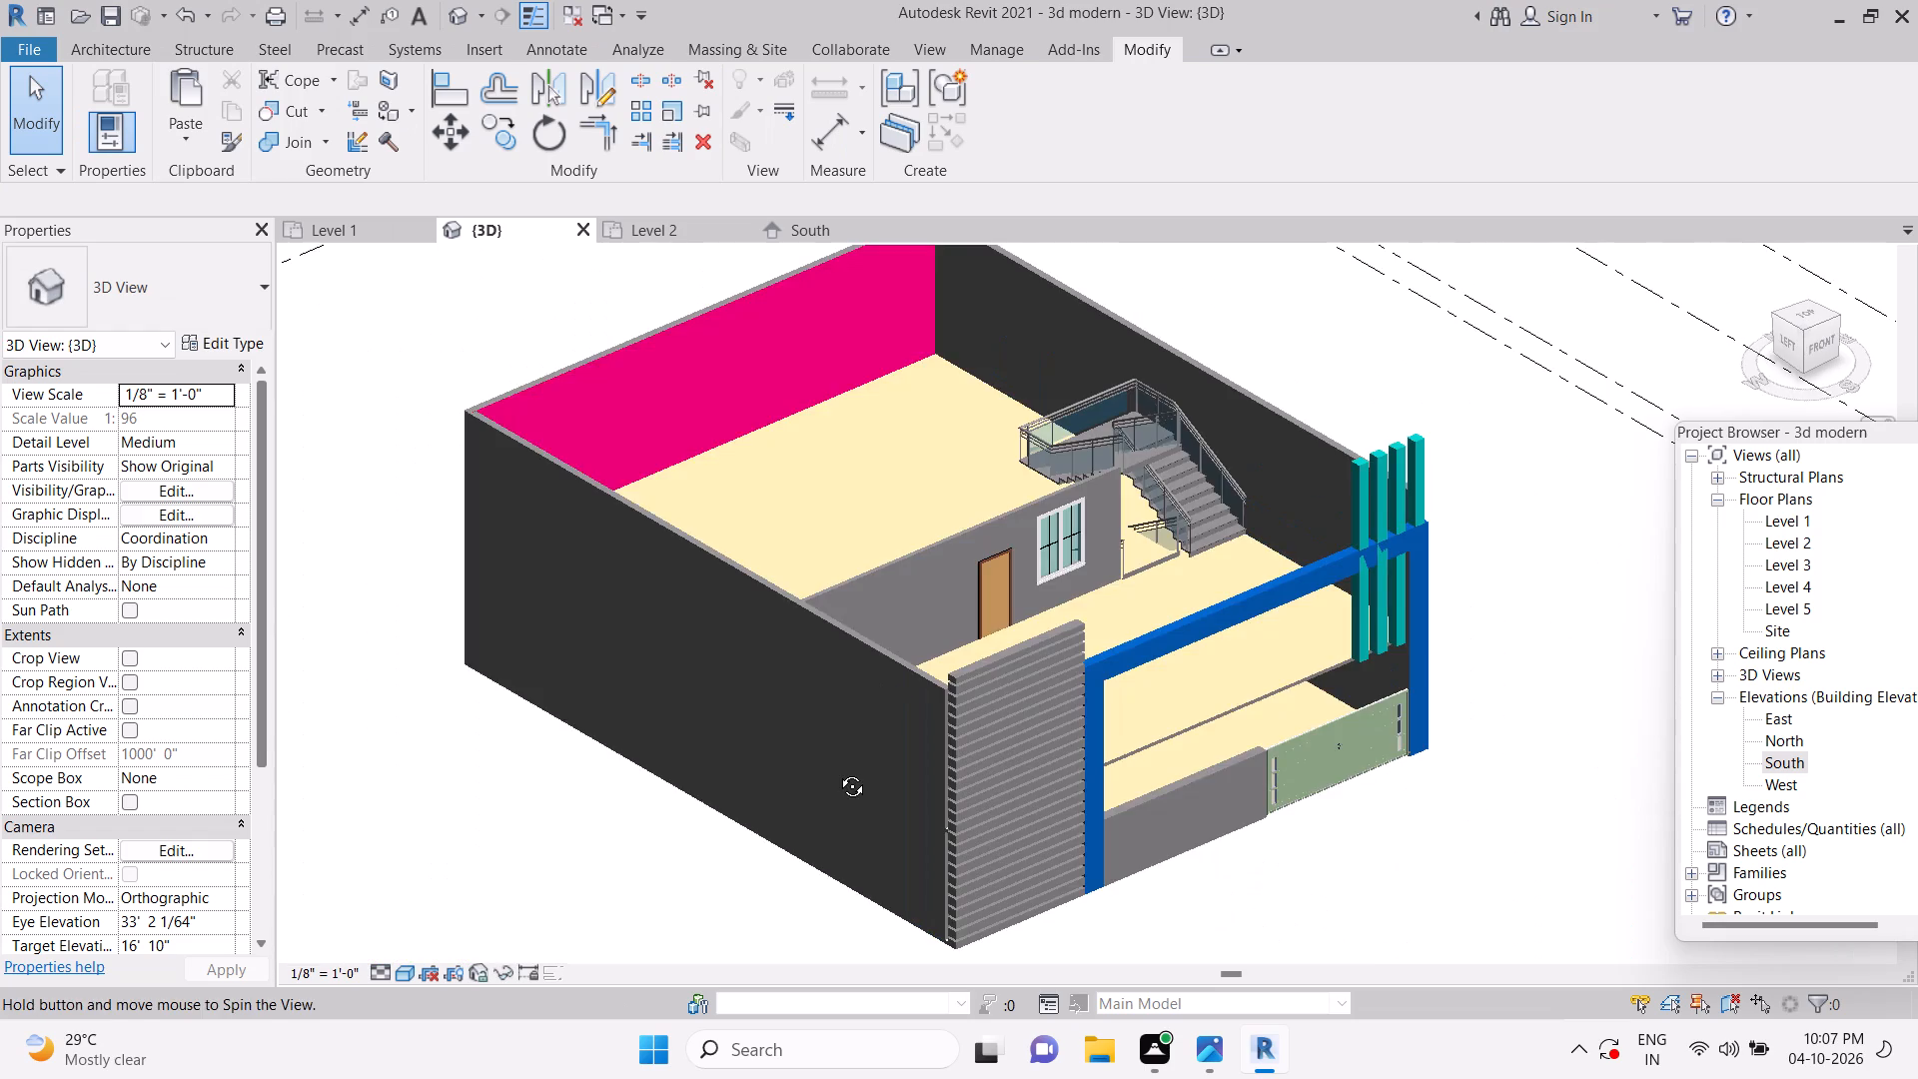
pyautogui.keyDown('shift'); pyautogui.moveTo(837, 771); pyautogui.dragTo(798, 764, button='middle'); pyautogui.keyUp('shift')
pyautogui.moveTo(1393, 816); pyautogui.dragTo(1132, 768, button='middle')
pyautogui.press('Escape')
pyautogui.press('Escape')
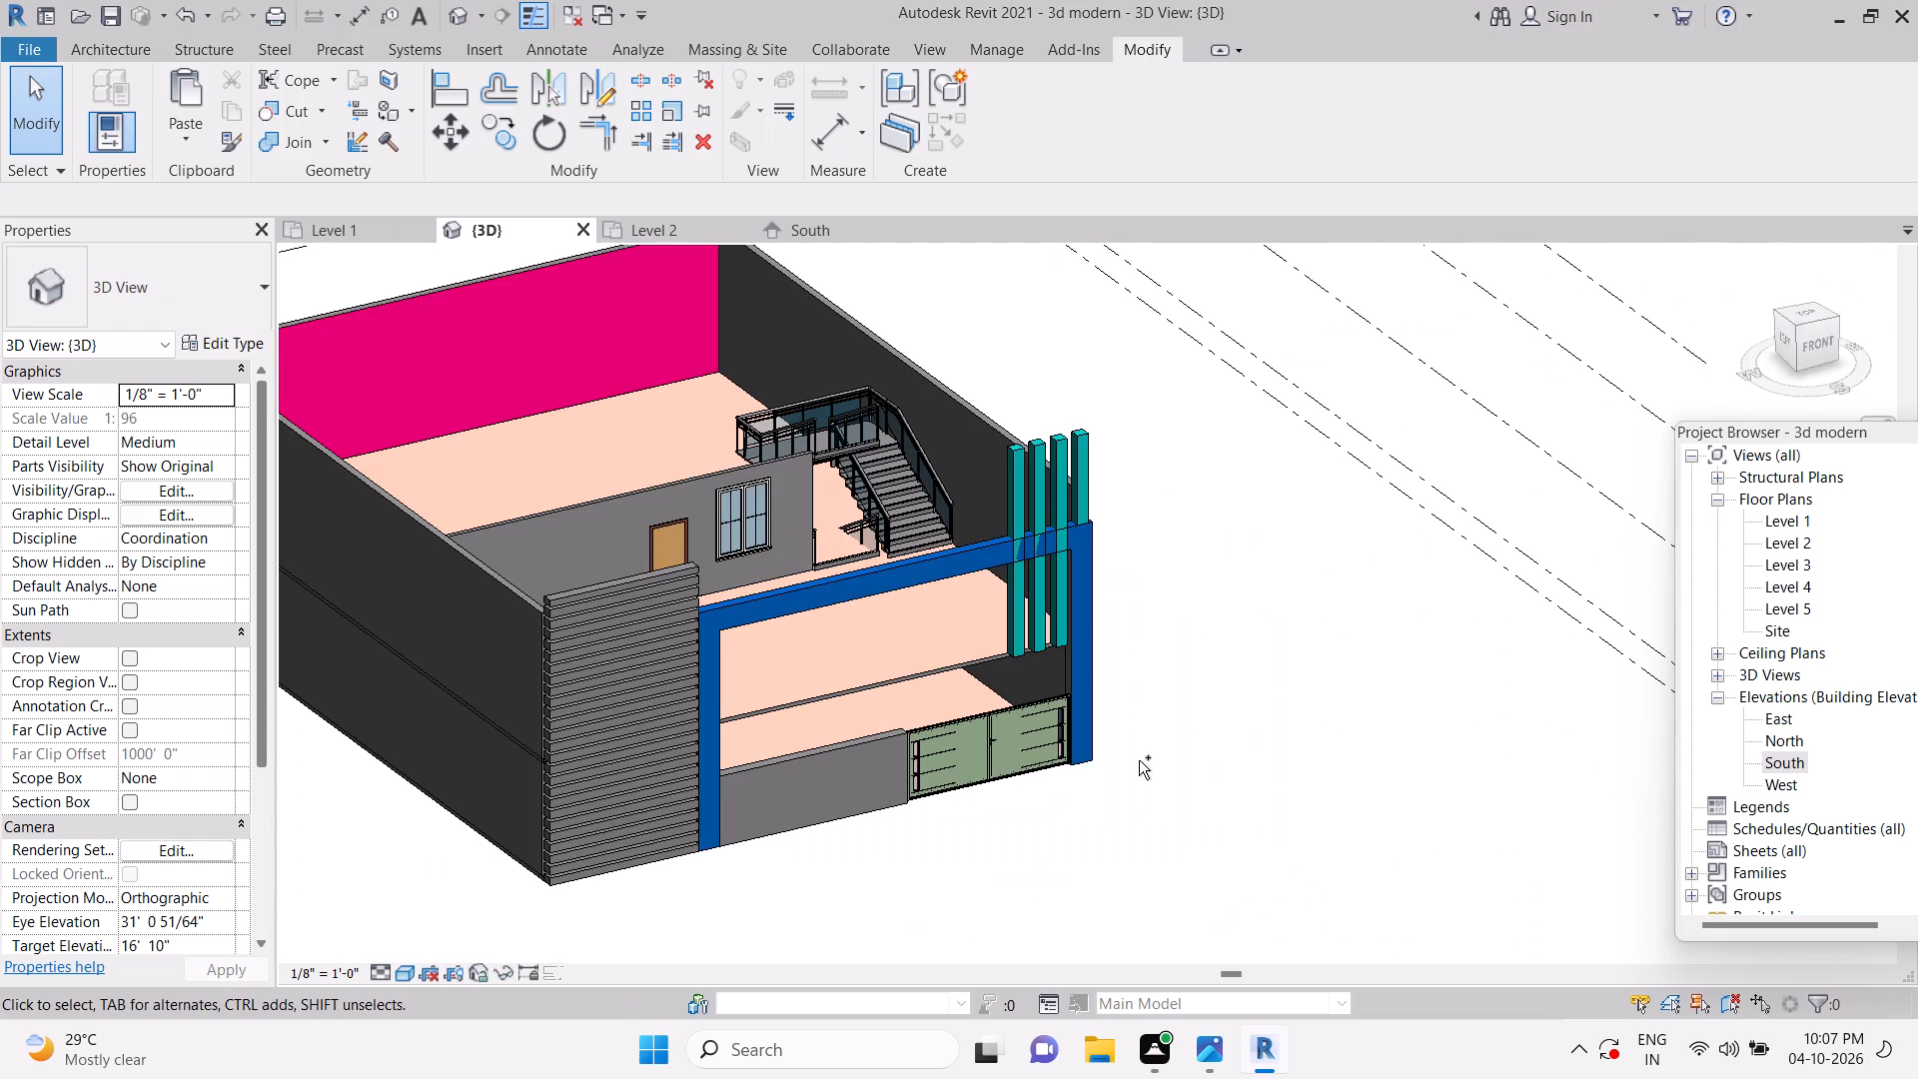
pyautogui.hotkey('ctrl', 's')
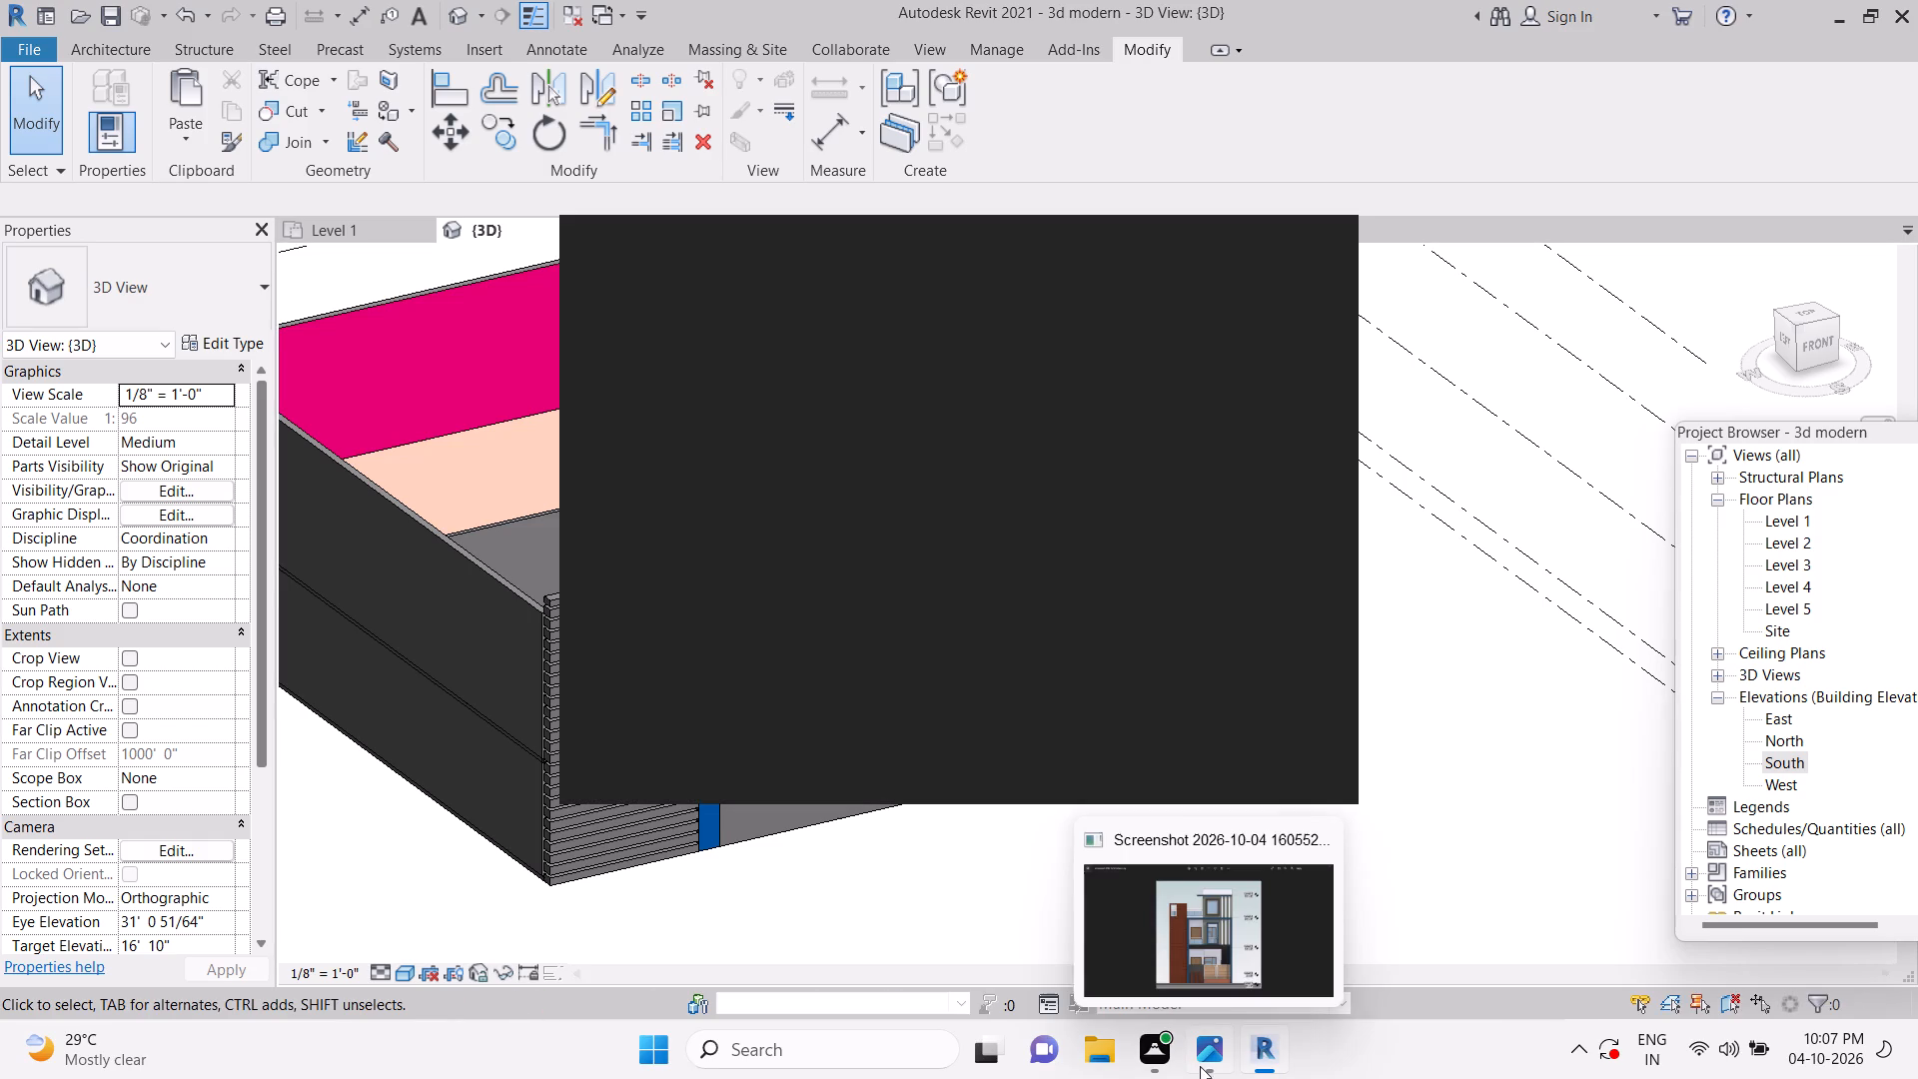
# Check the reference elevation image and open the blue facade frame's extrusion sketch for editing in the front 3D view.
pyautogui.click(1200, 1068)
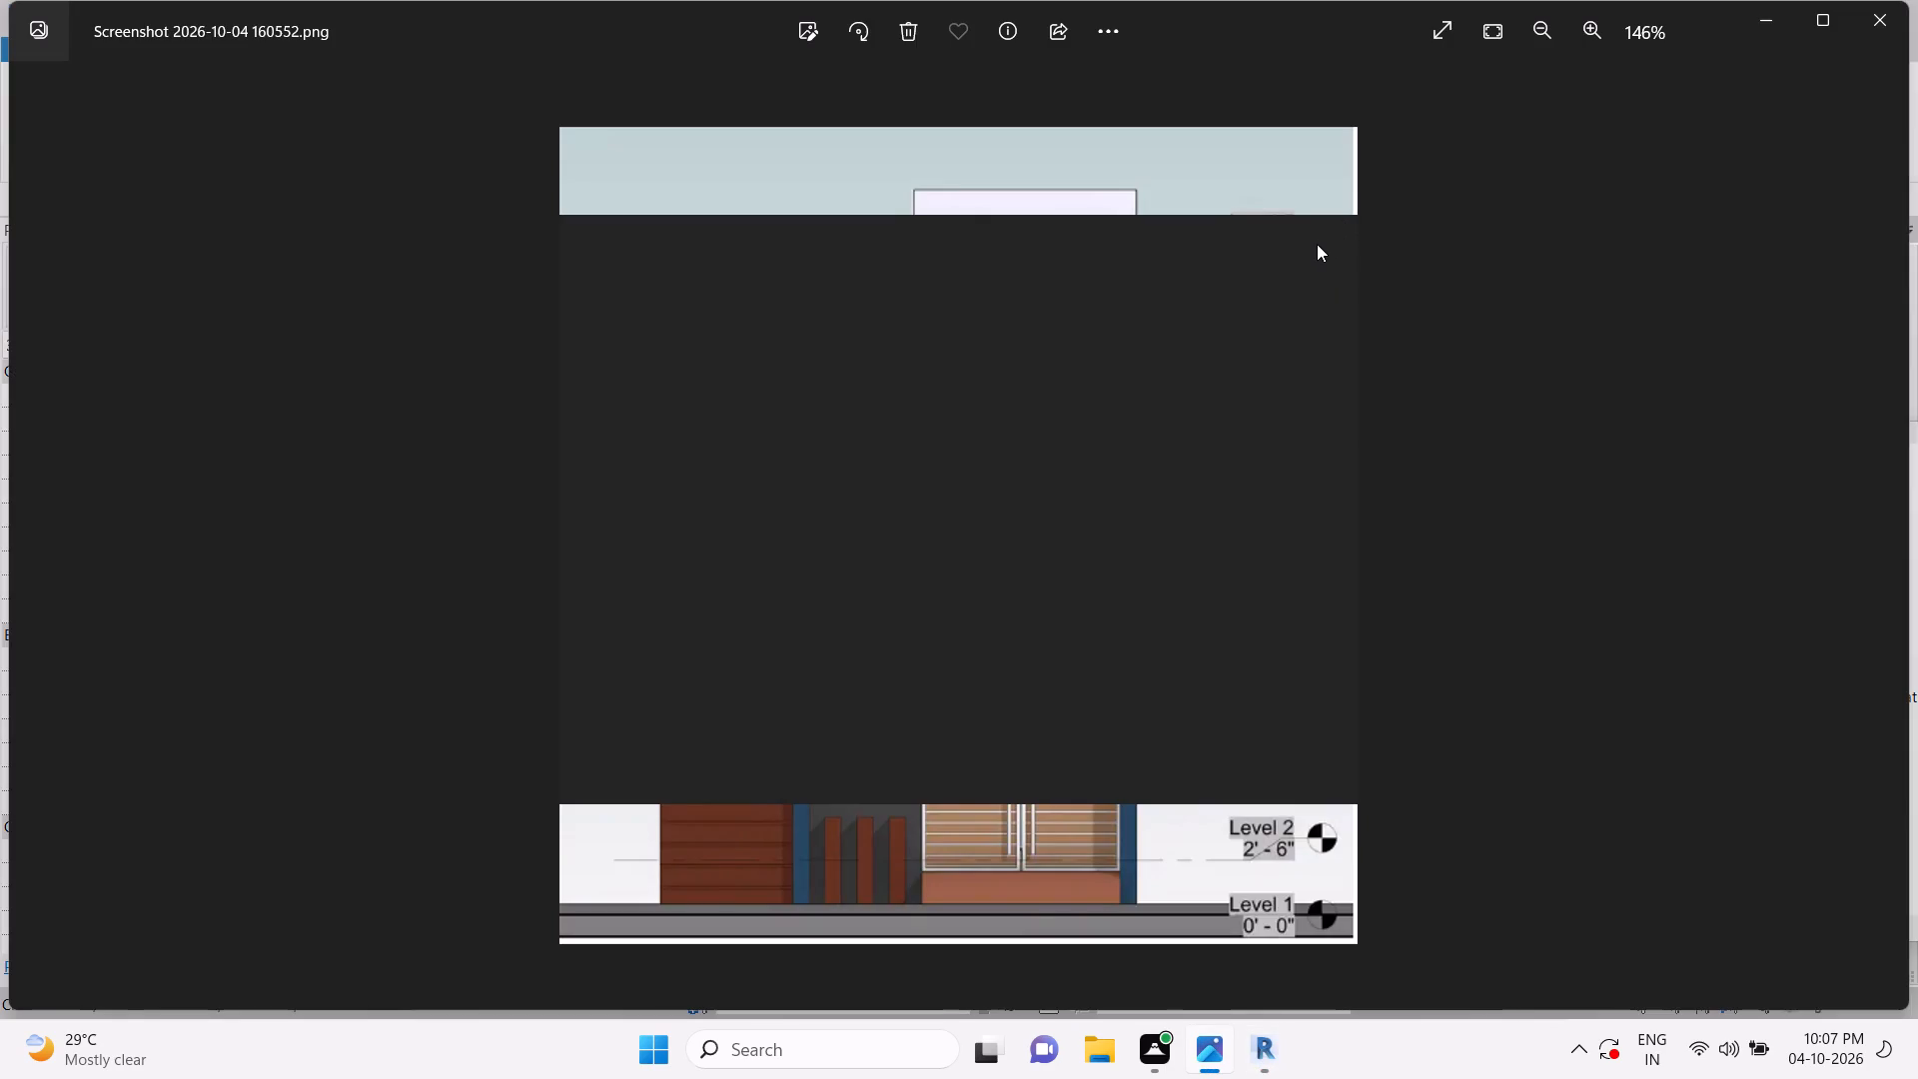
pyautogui.click(1316, 247)
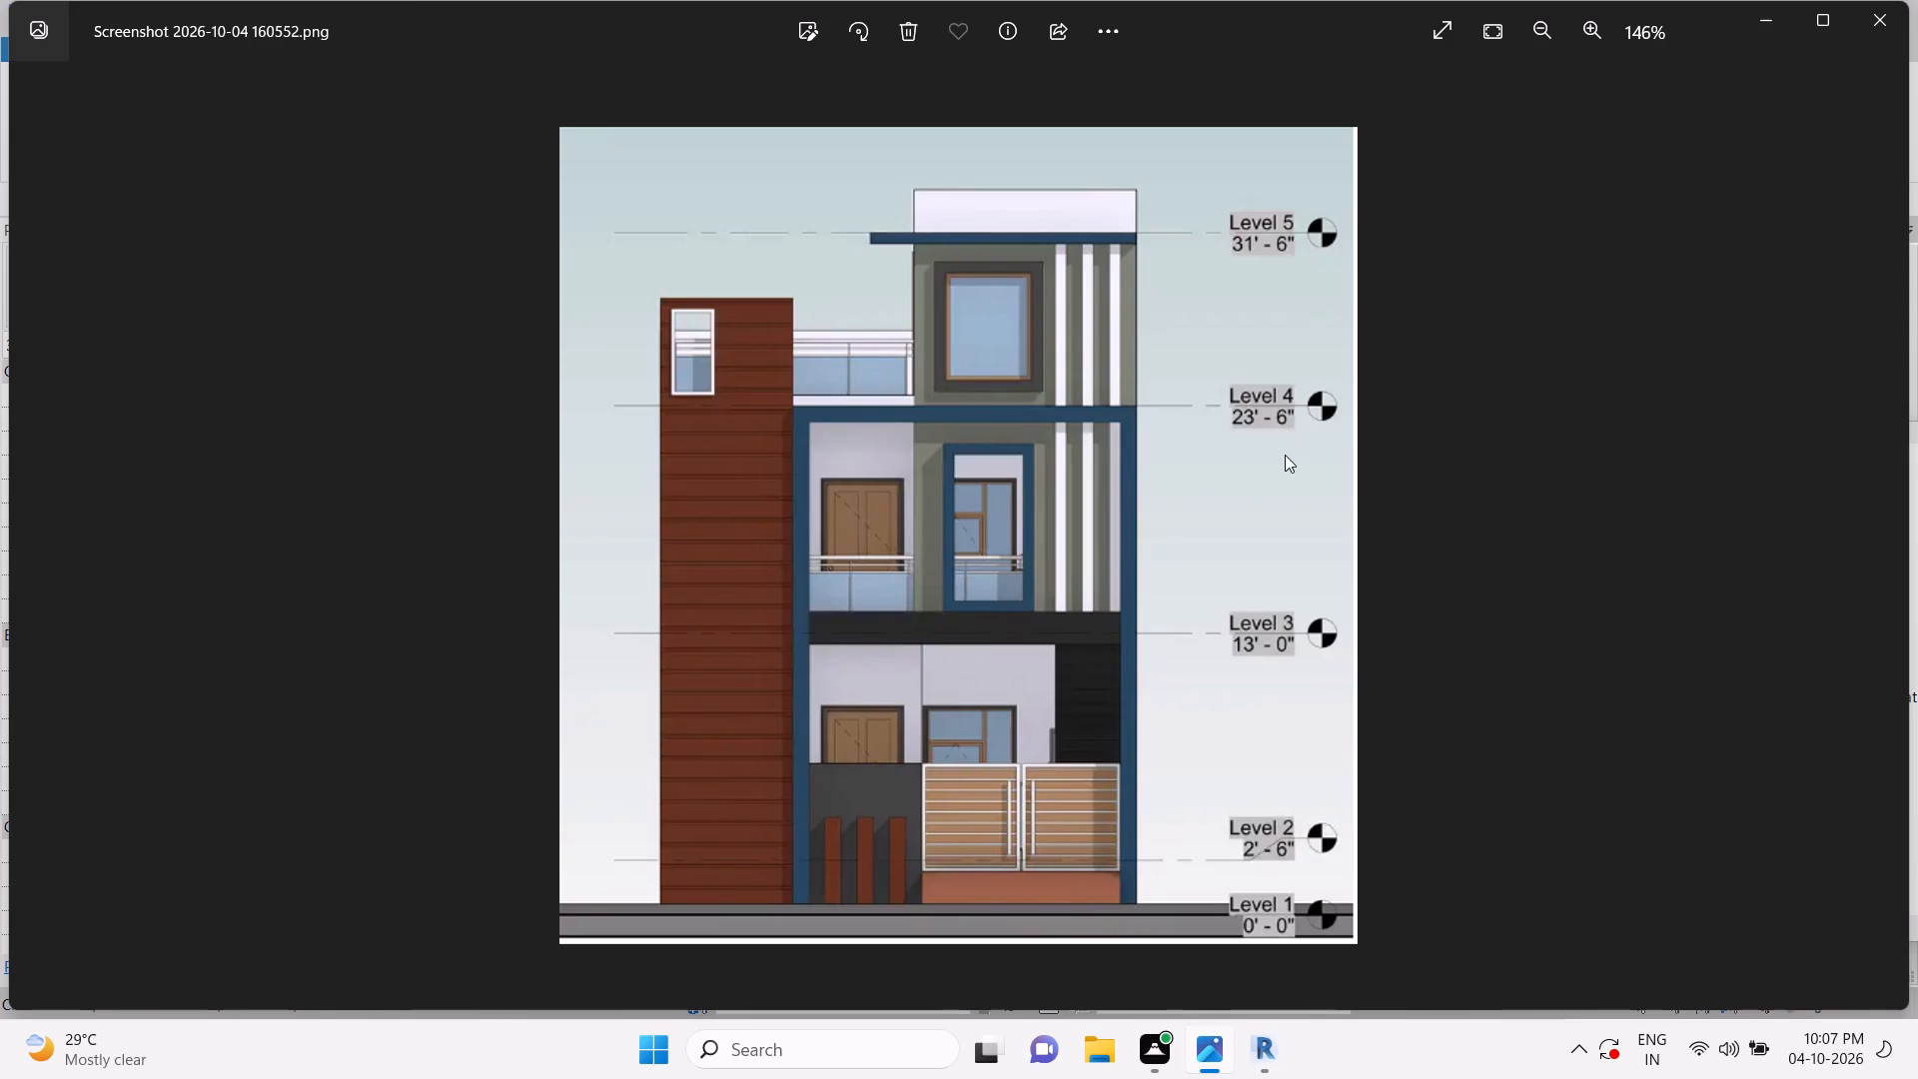
pyautogui.click(1268, 1049)
pyautogui.click(1824, 349)
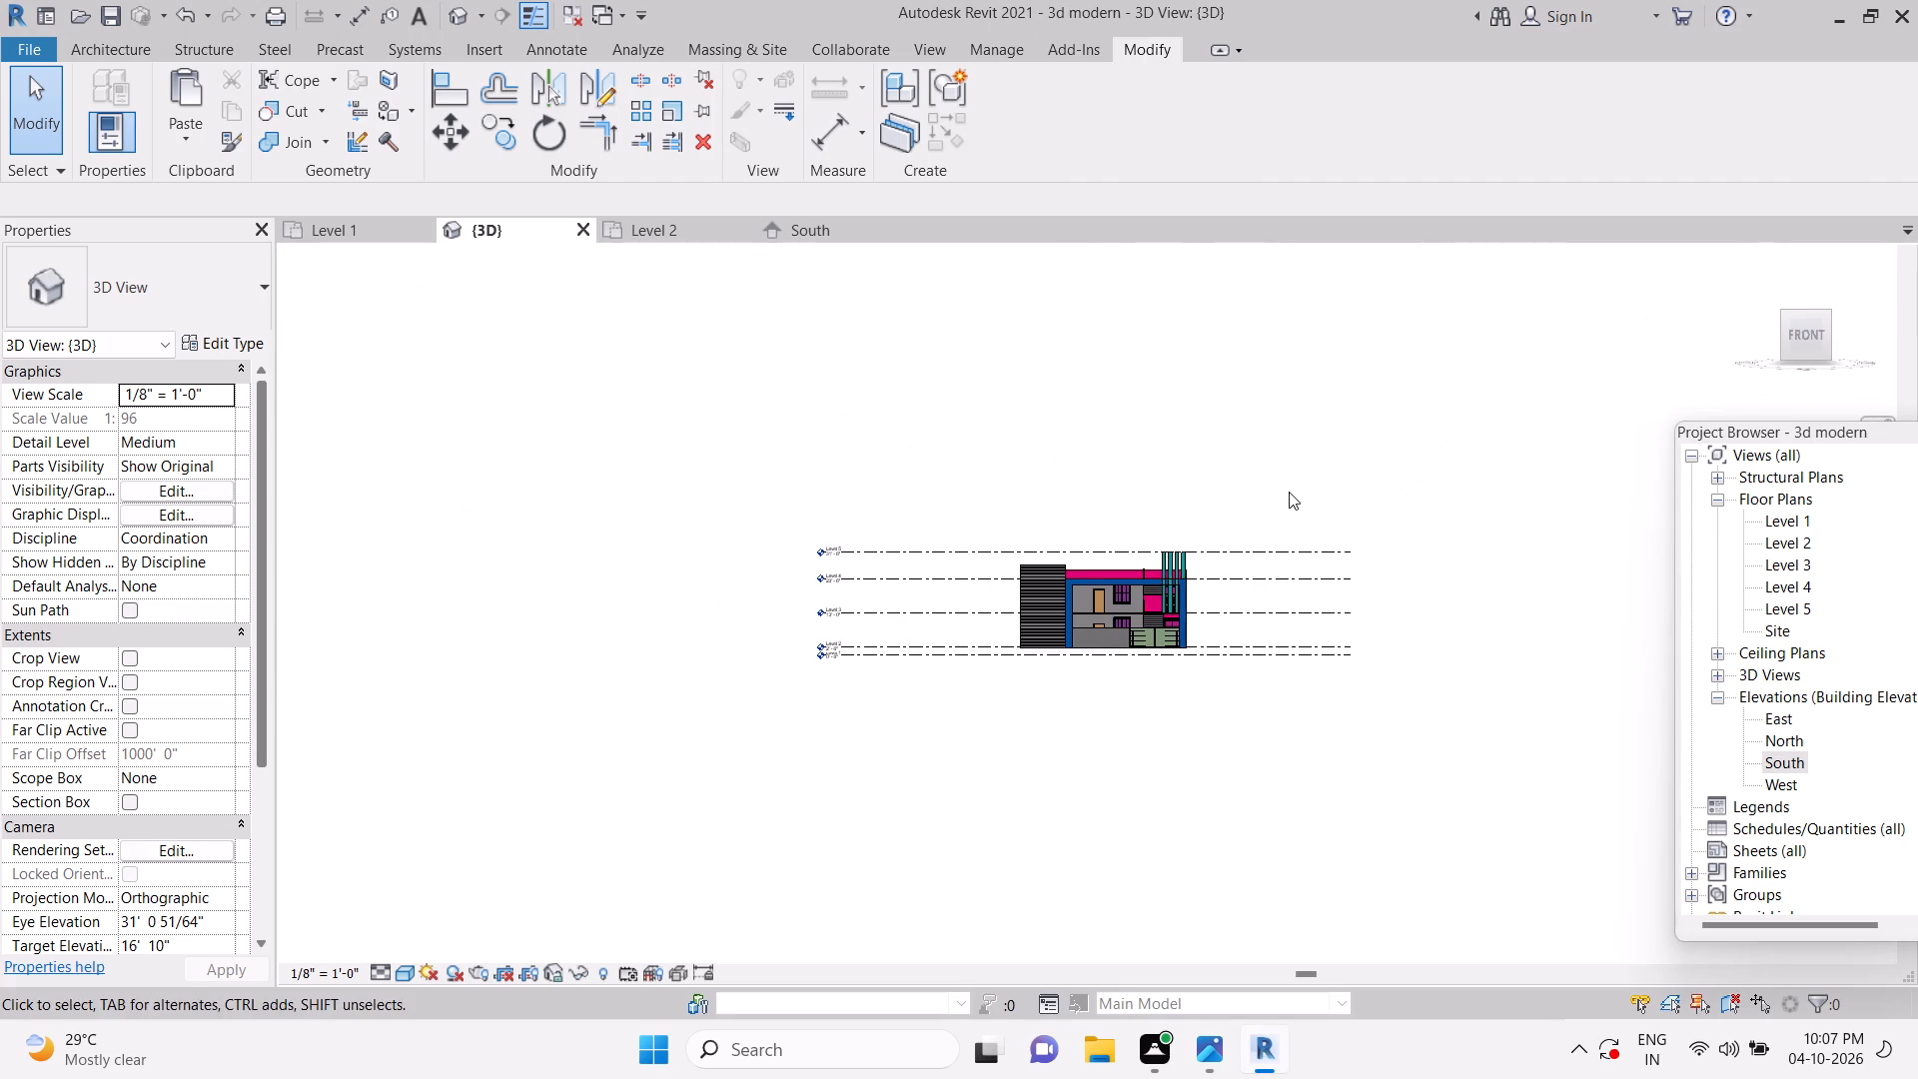
pyautogui.scroll(12, 1160, 552)
pyautogui.press('Escape')
pyautogui.press('Escape')
pyautogui.click(1129, 685)
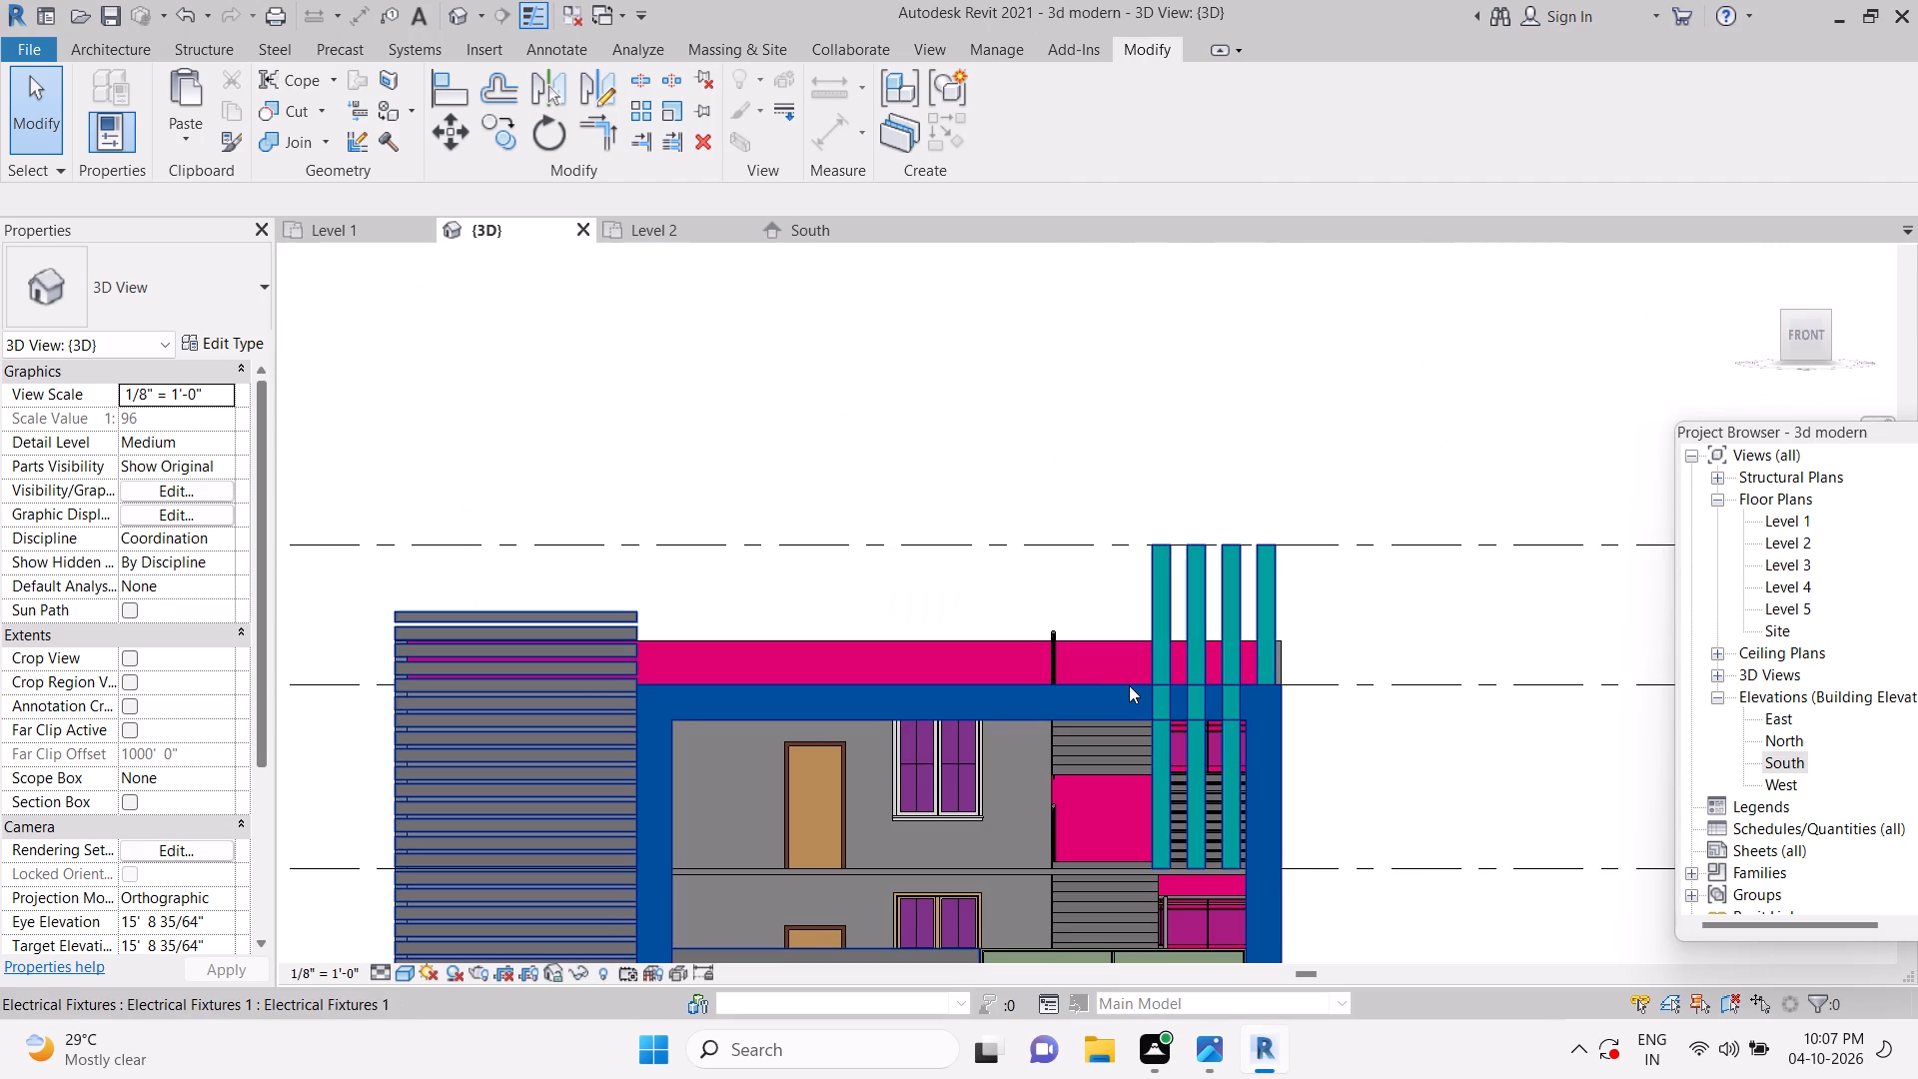
pyautogui.click(1029, 108)
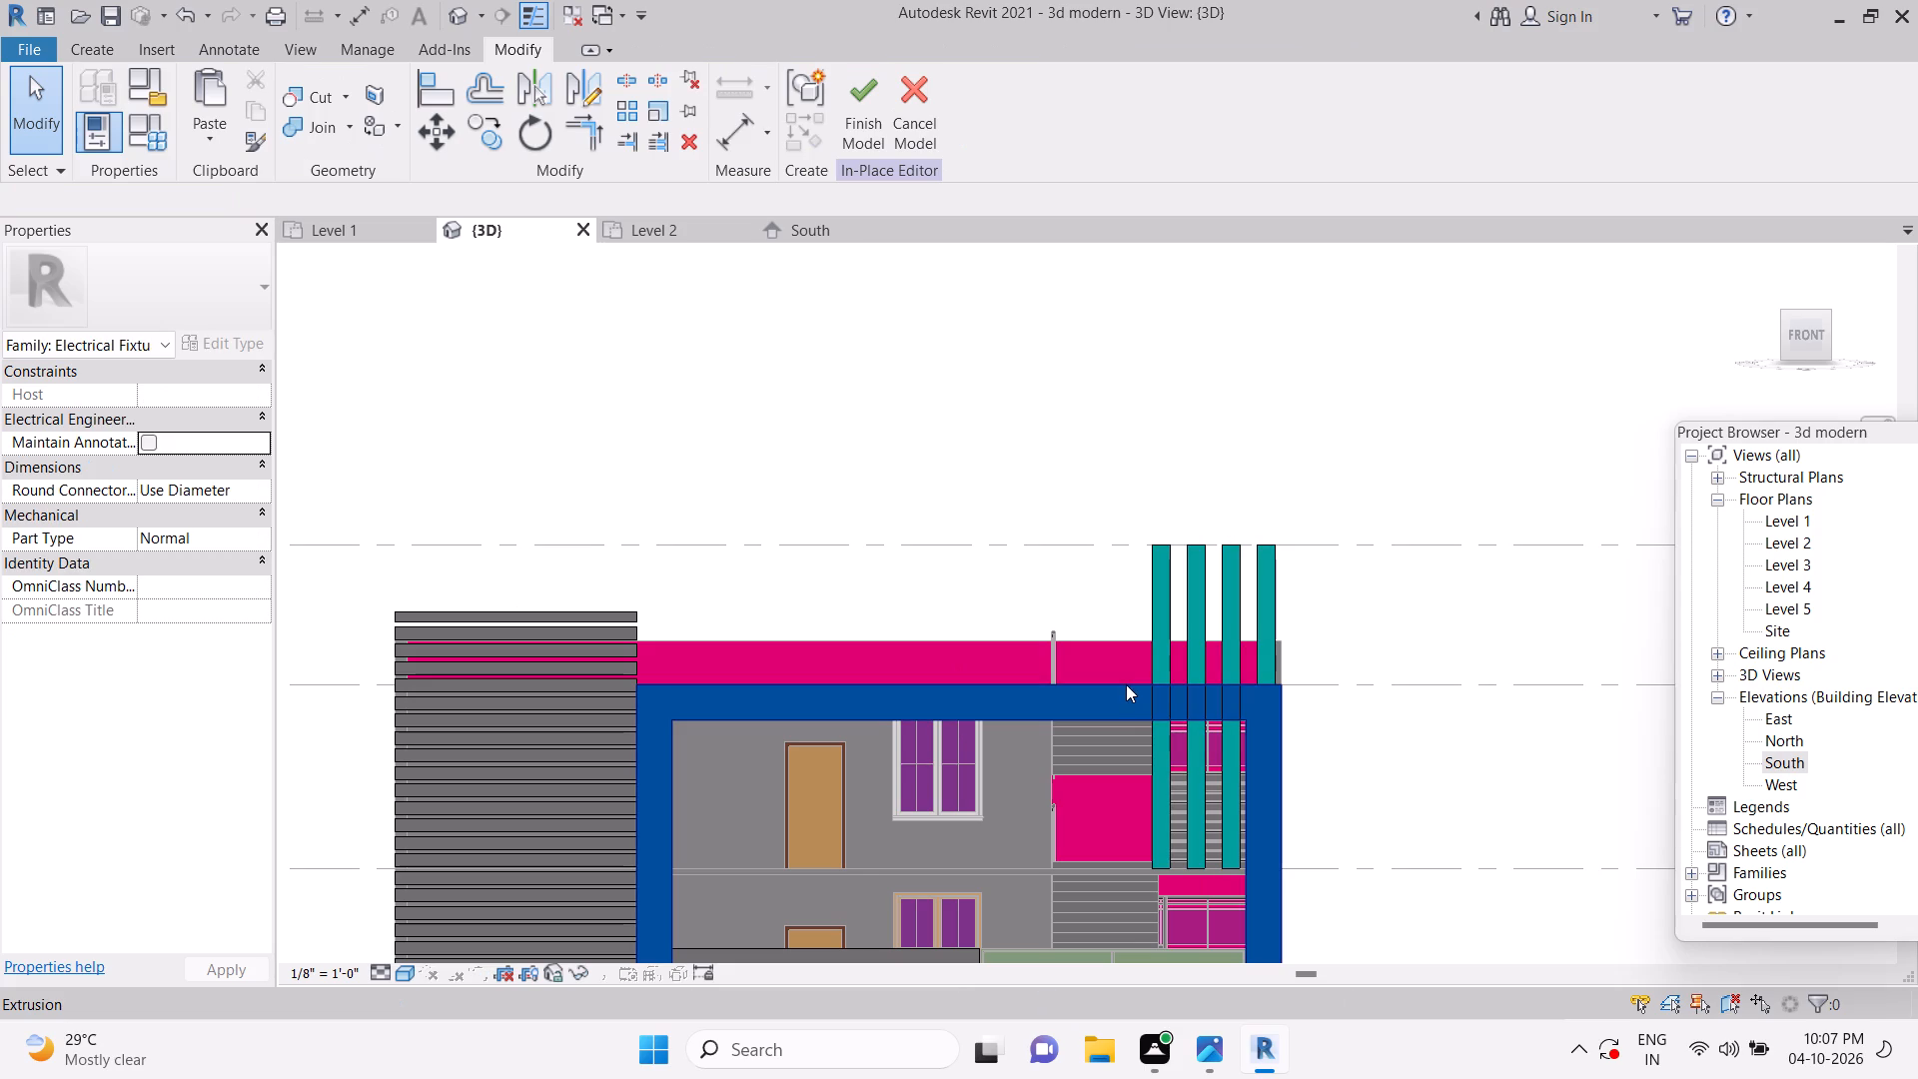
pyautogui.click(1126, 684)
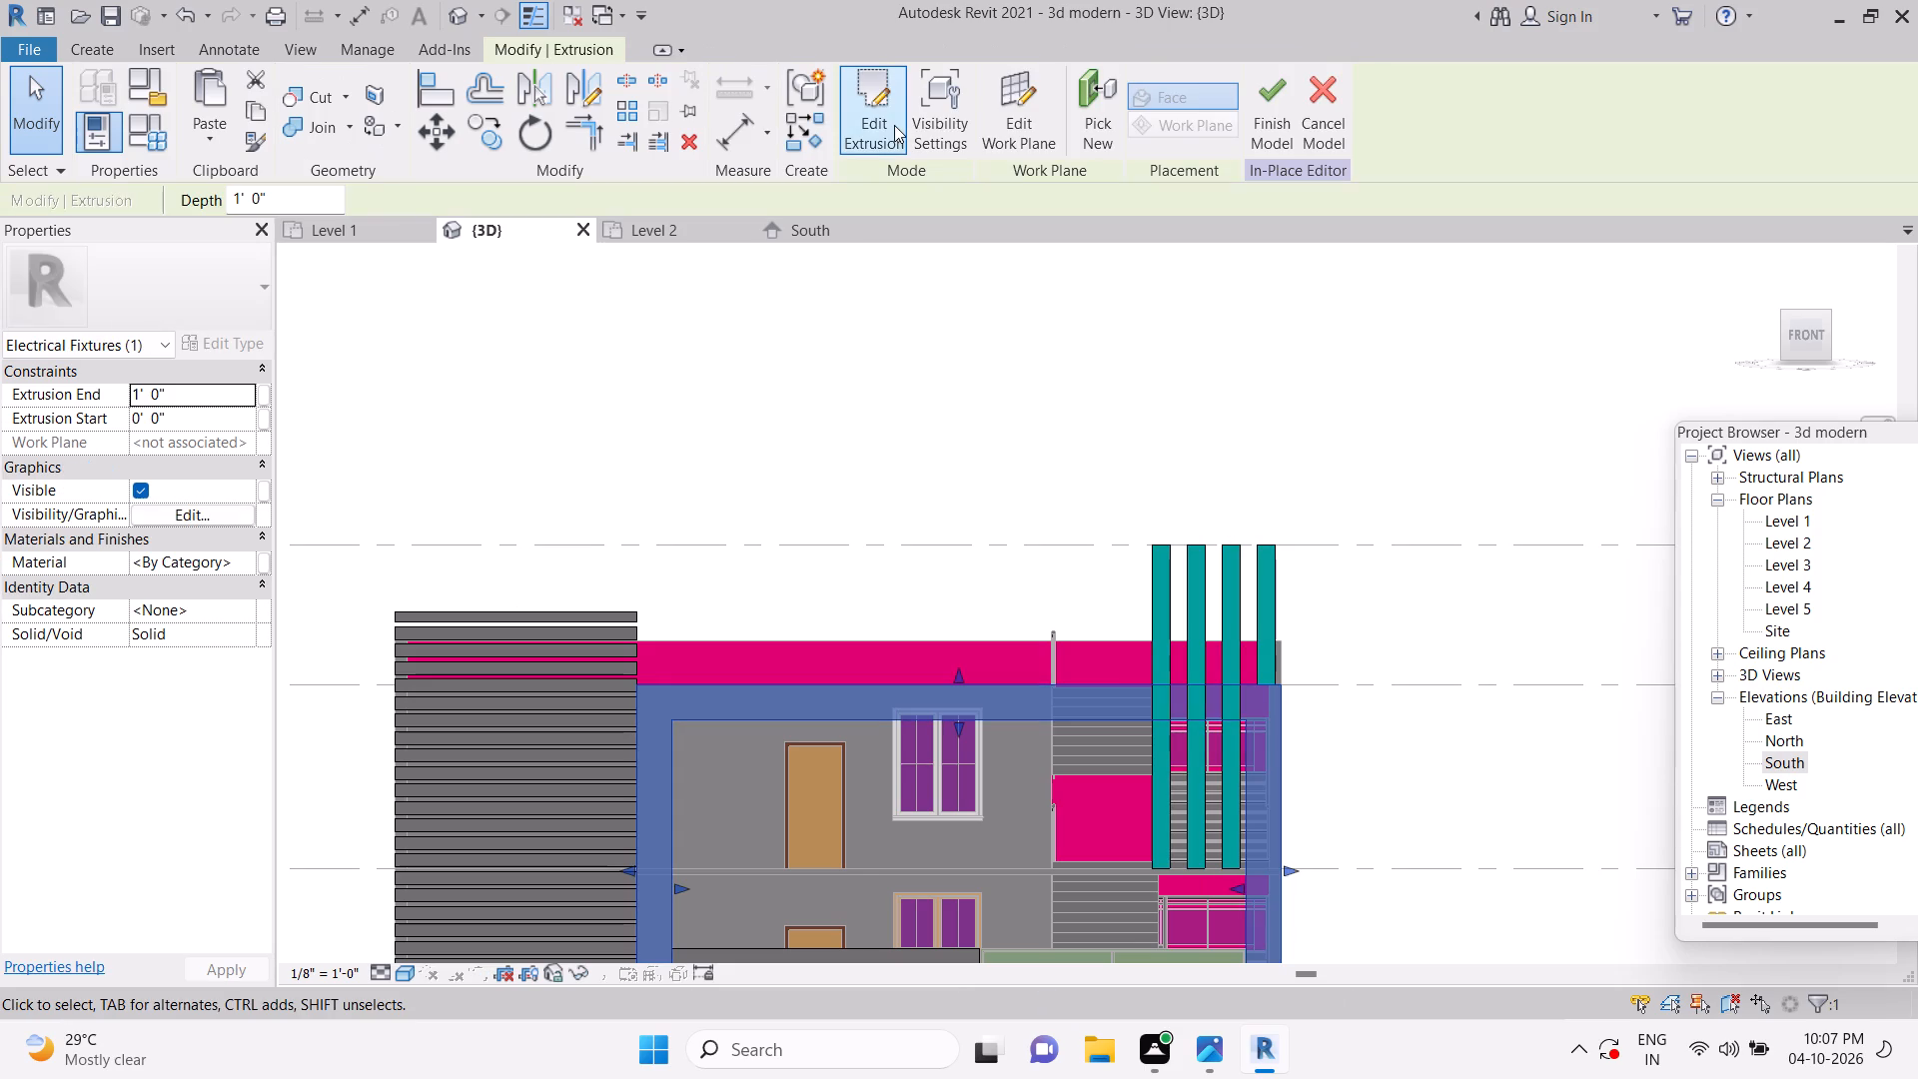
pyautogui.click(893, 124)
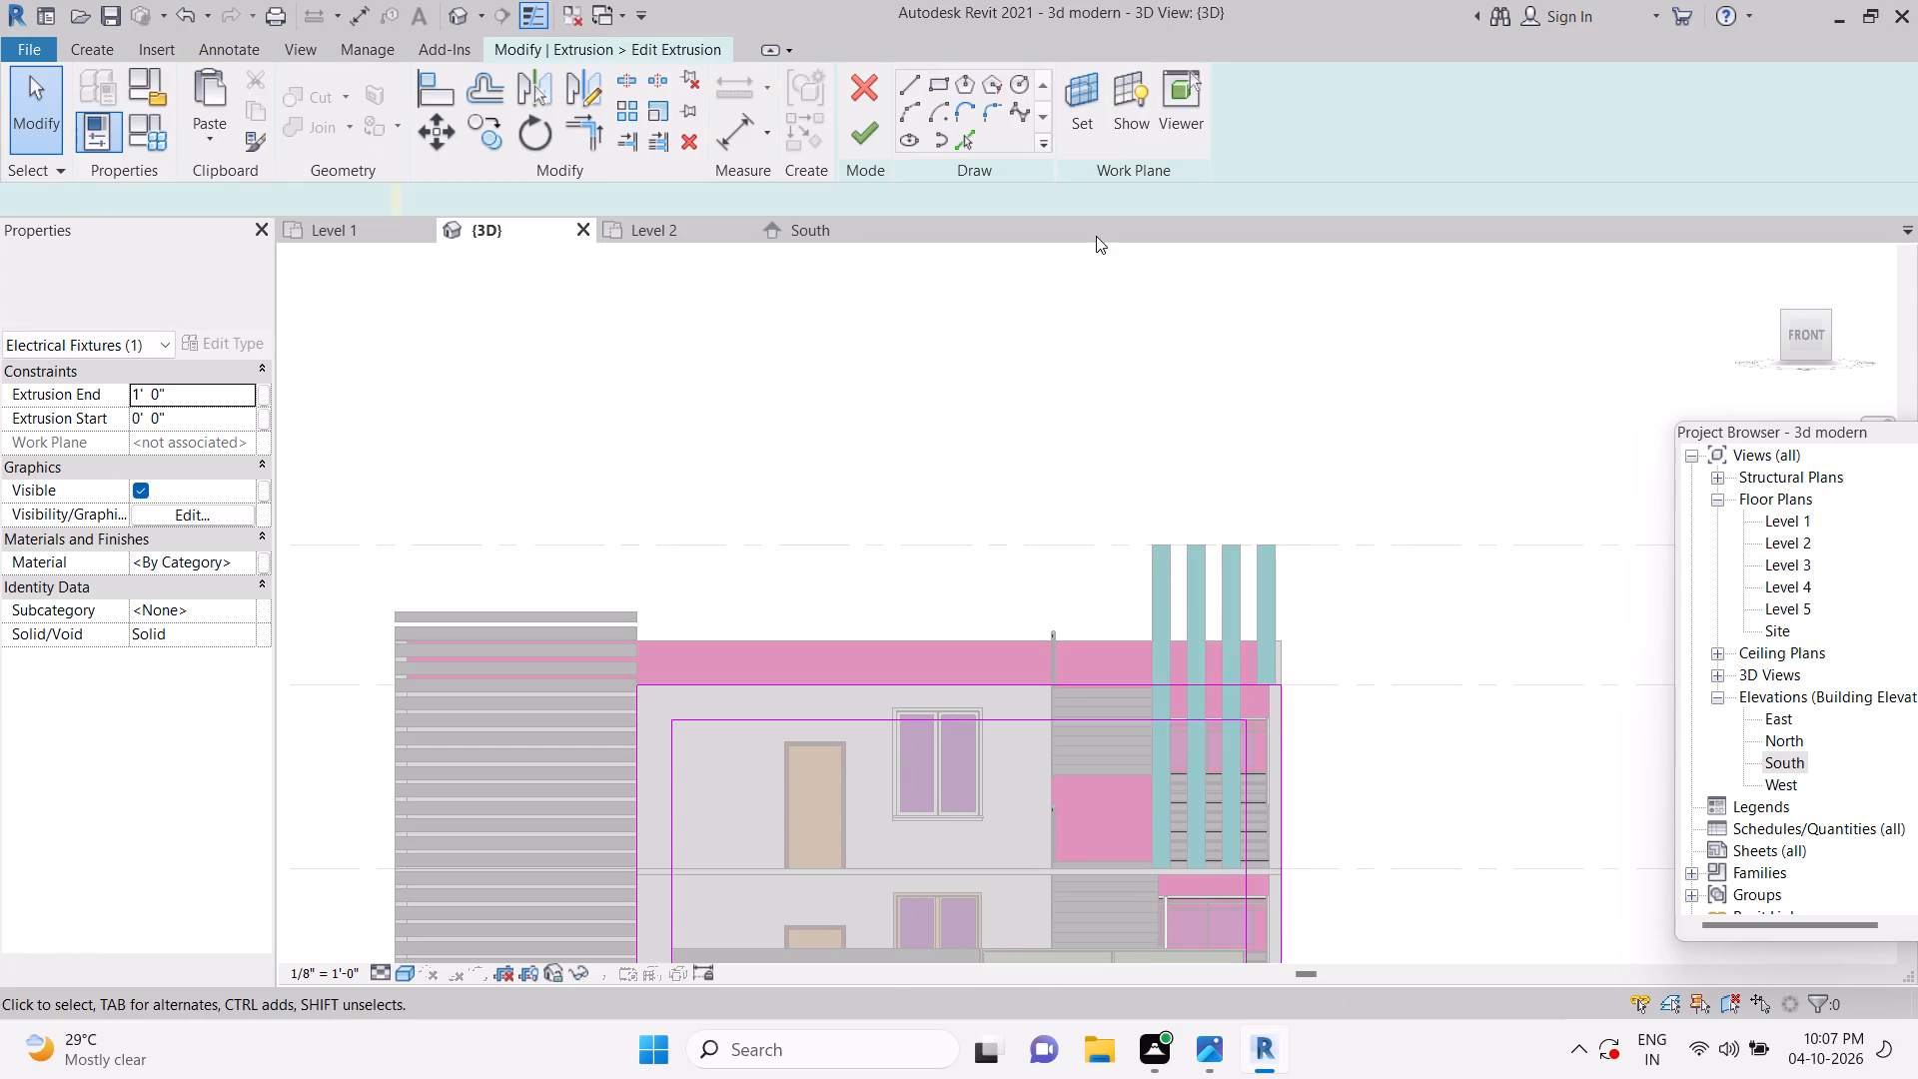
# Sketch a rectangle 19' long and 2' high above the fins, starting at the outermost fin's top outer corner.
pyautogui.click(930, 90)
pyautogui.scroll(6, 1264, 546)
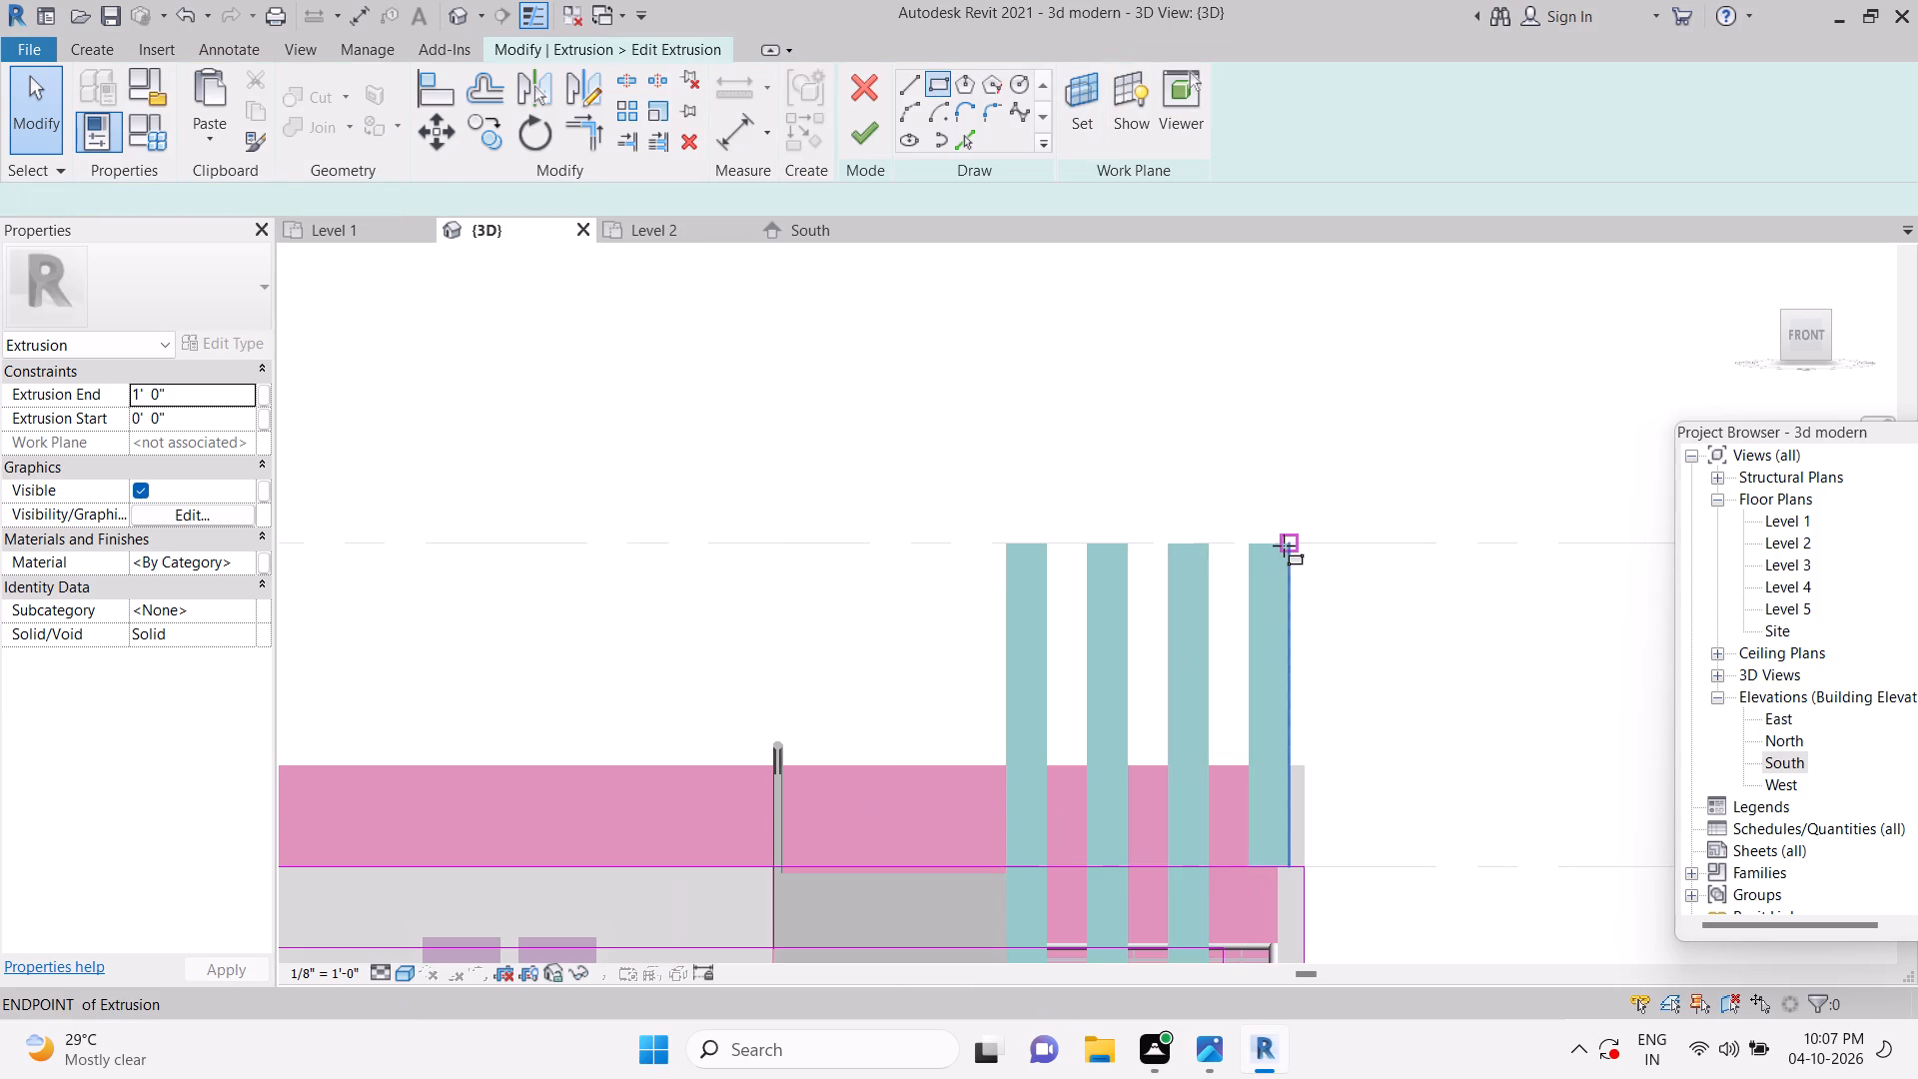
pyautogui.click(1286, 547)
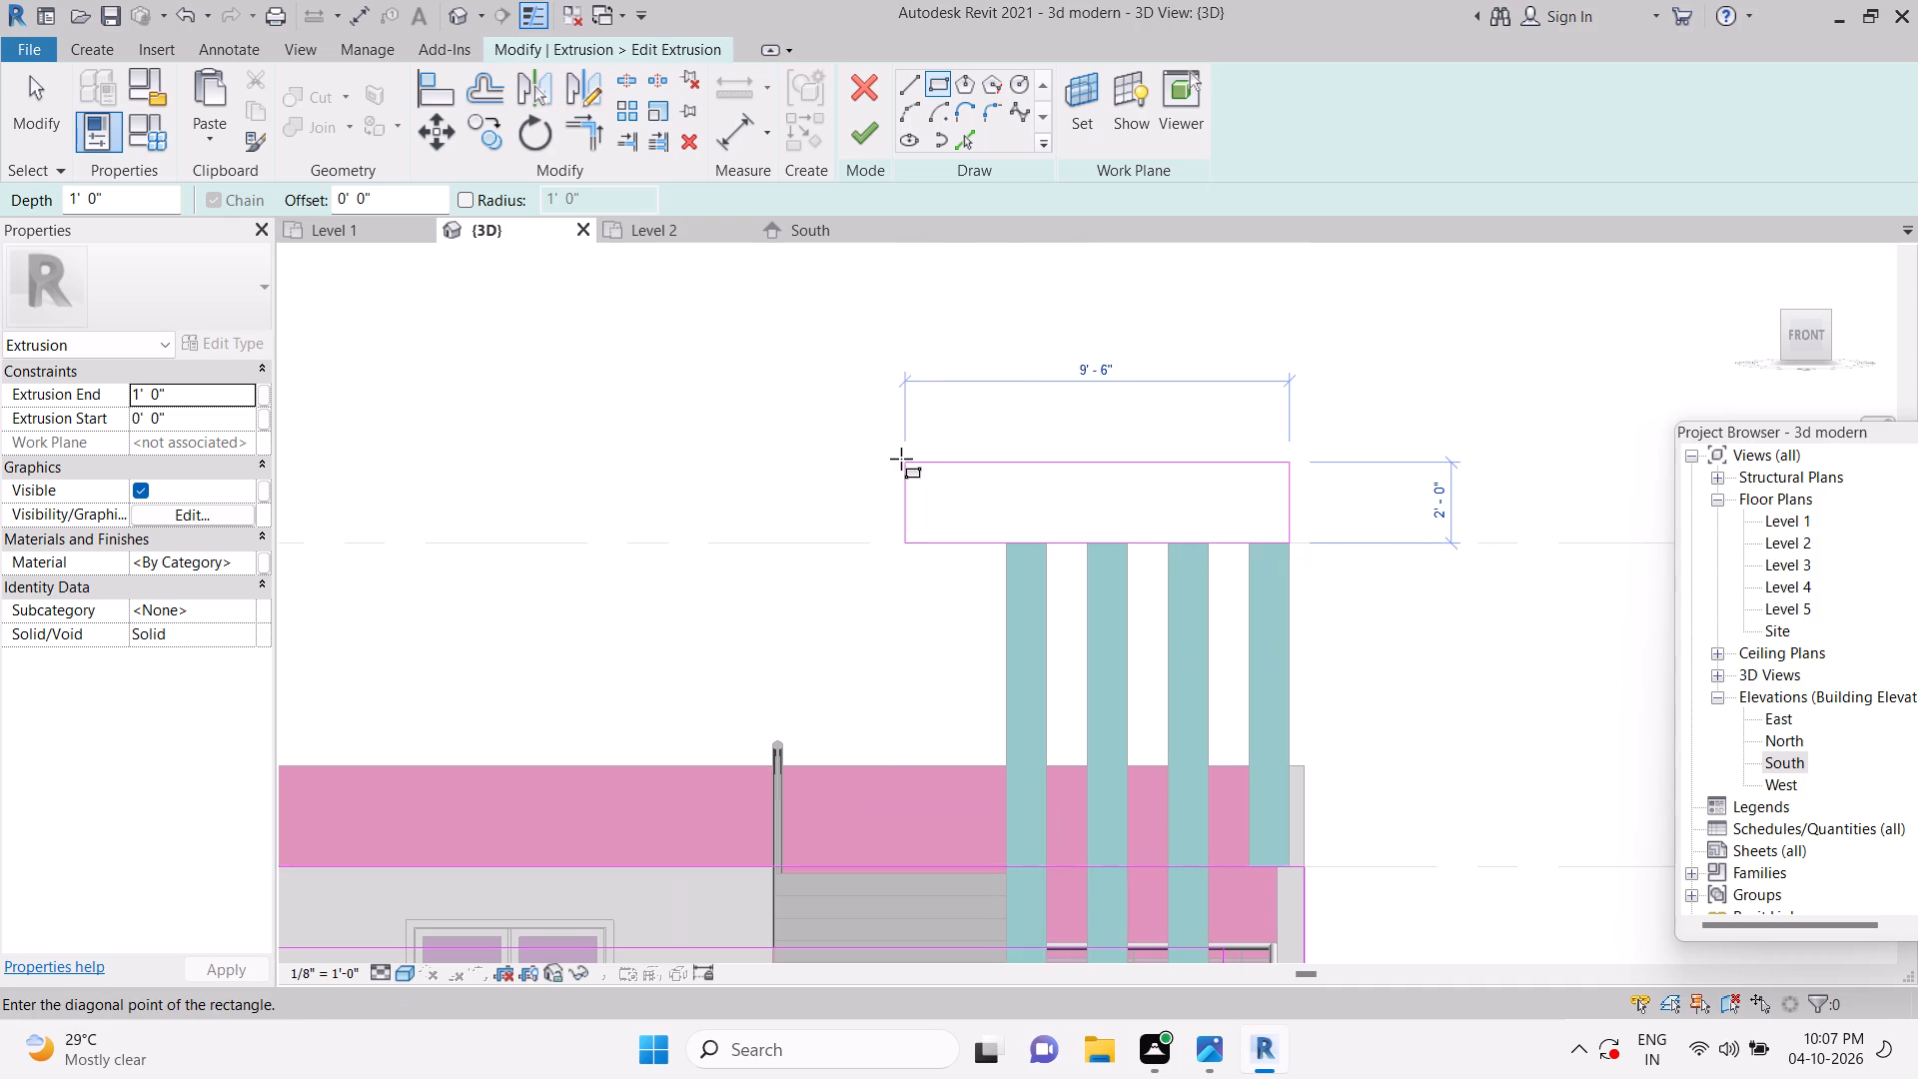
pyautogui.scroll(-4, 900, 460)
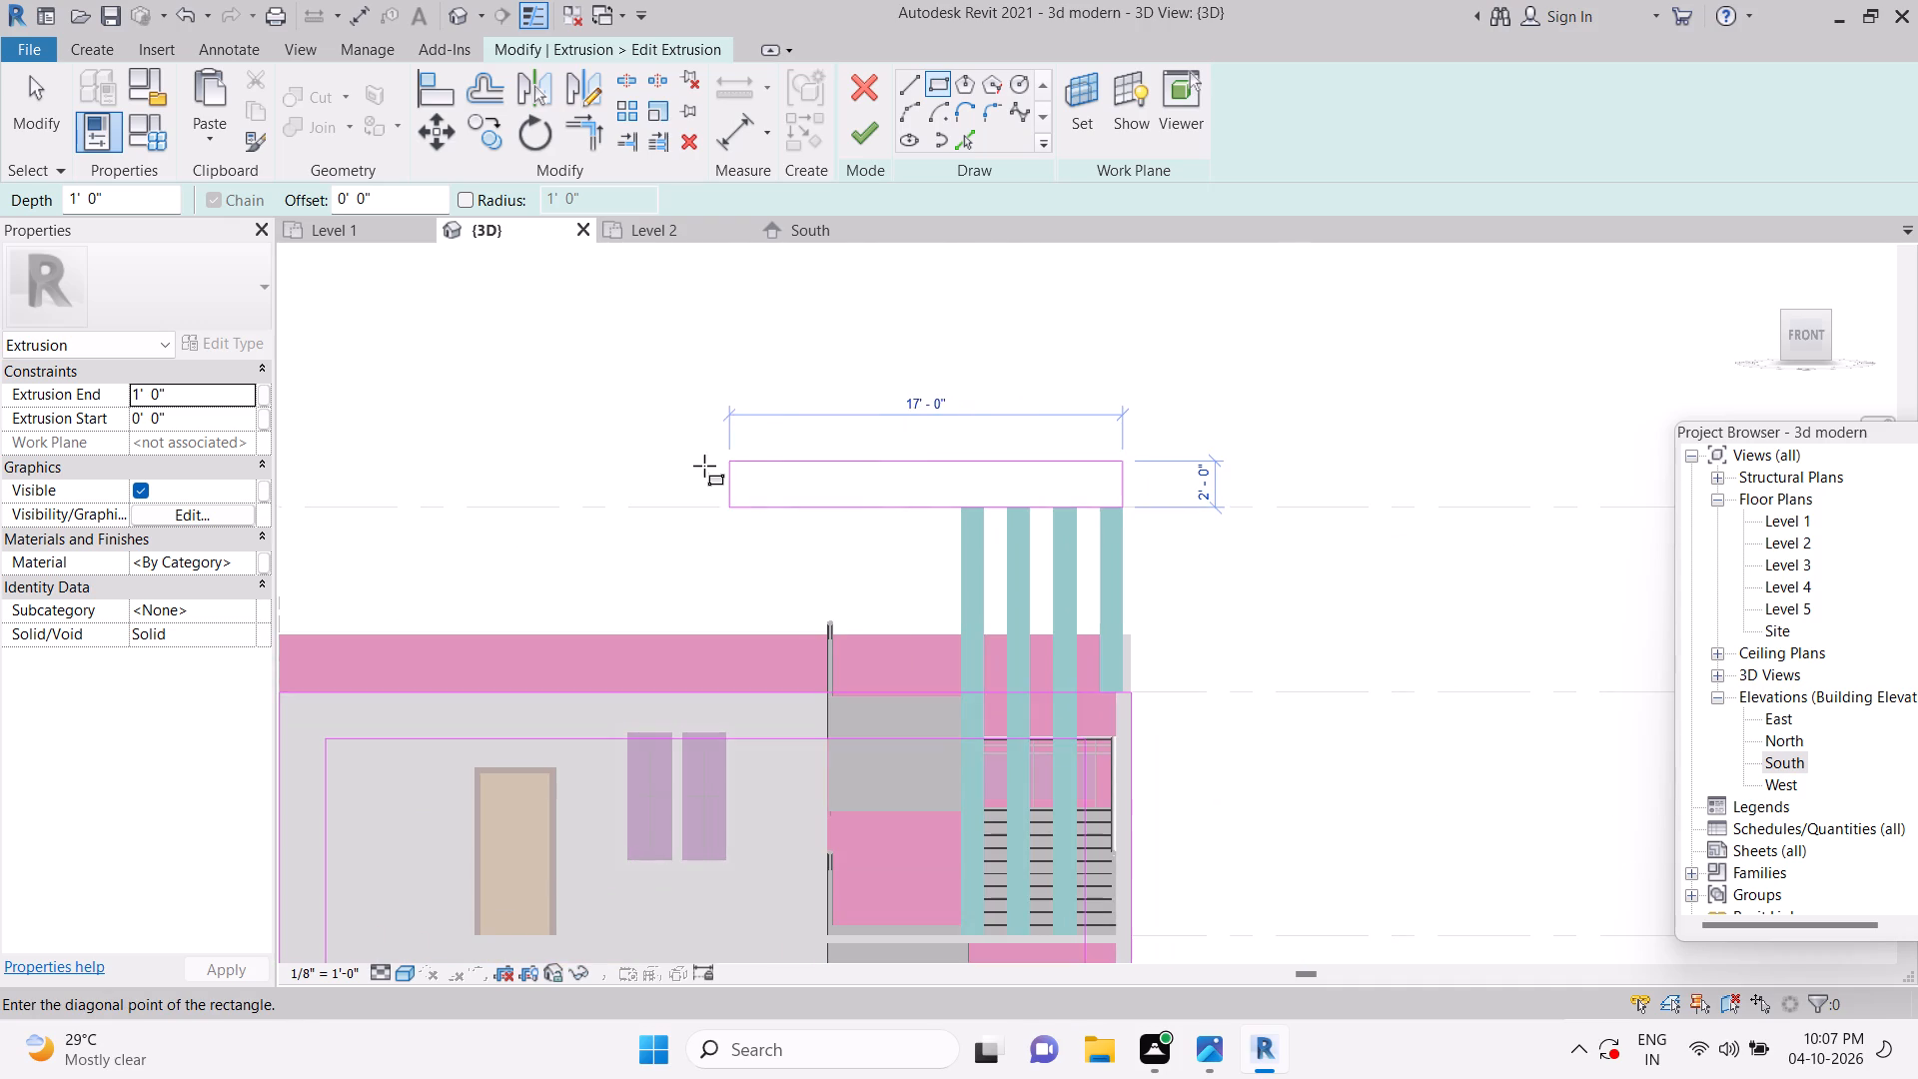
pyautogui.click(688, 465)
pyautogui.press('Escape')
pyautogui.press('Escape')
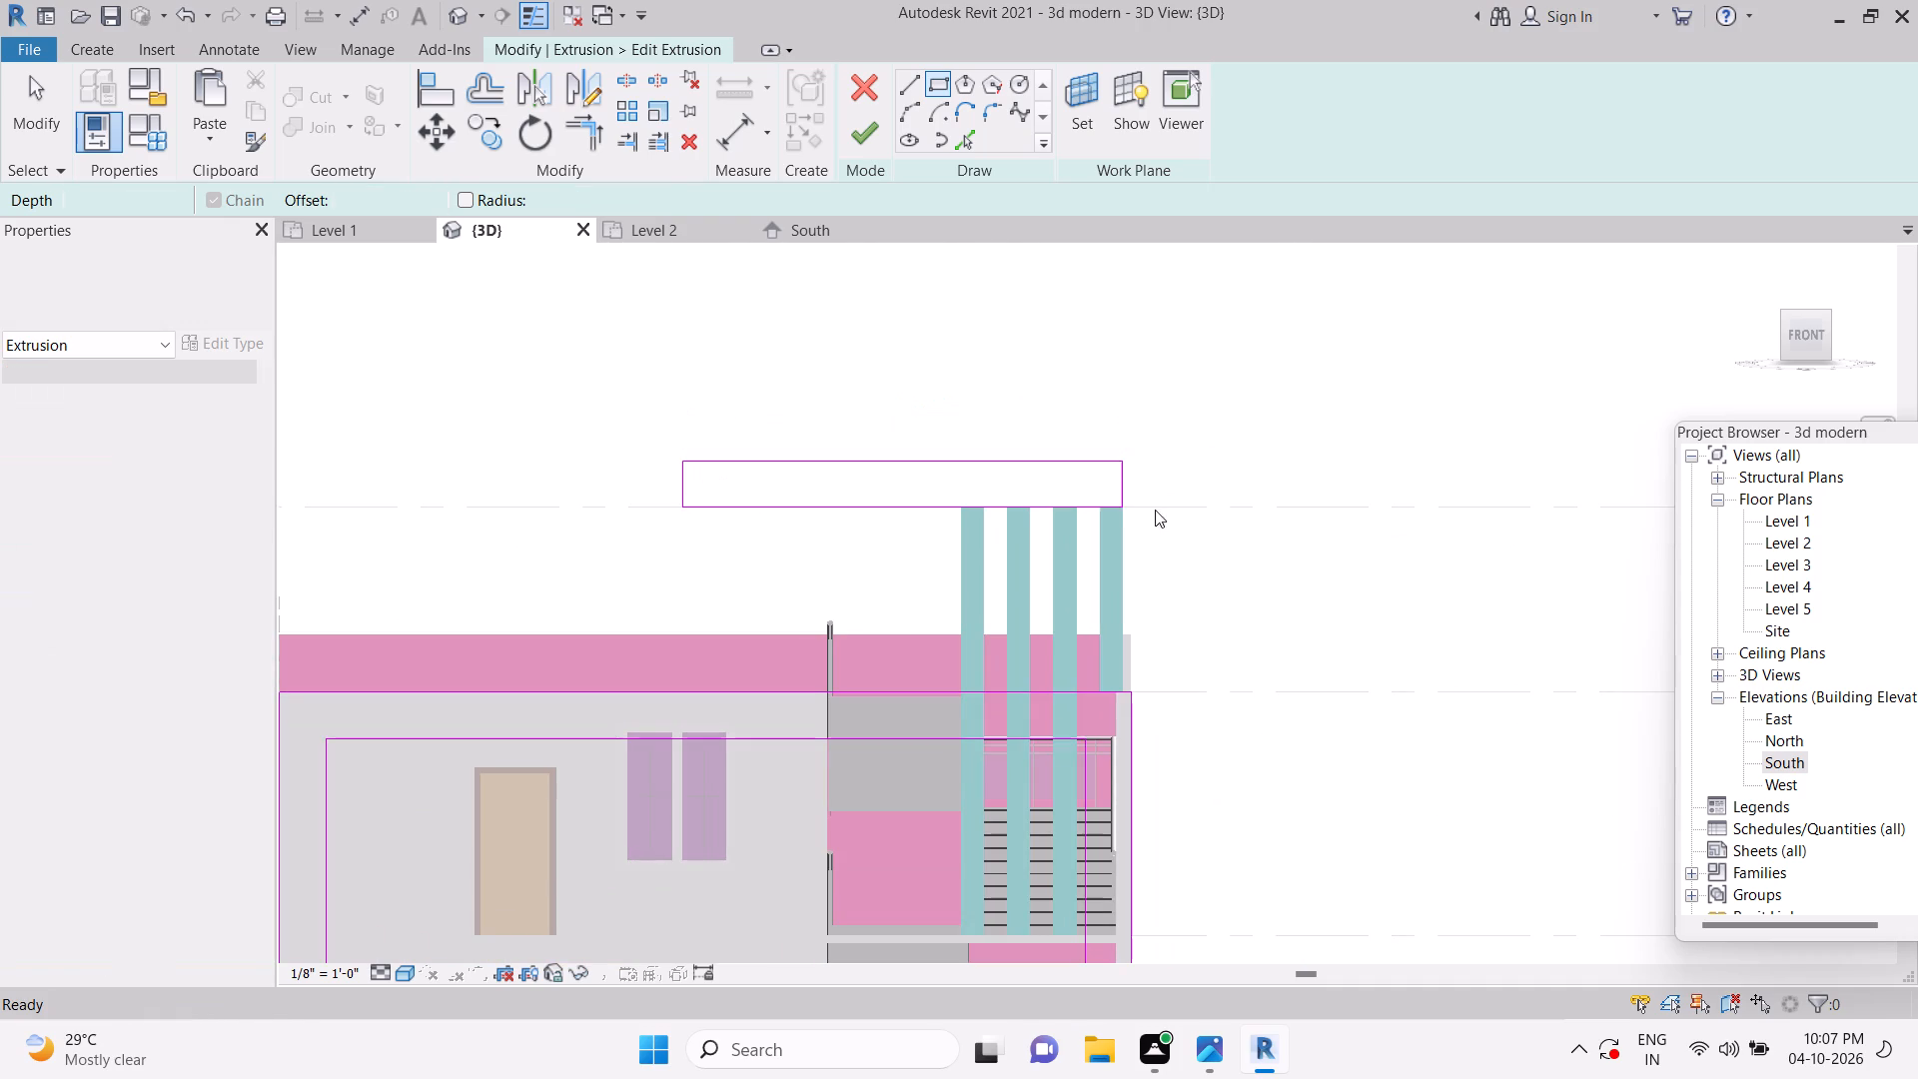
pyautogui.press('Escape')
pyautogui.press('Escape')
# Set the height of the new rectangle above the fins to 1'.
pyautogui.click(1095, 505)
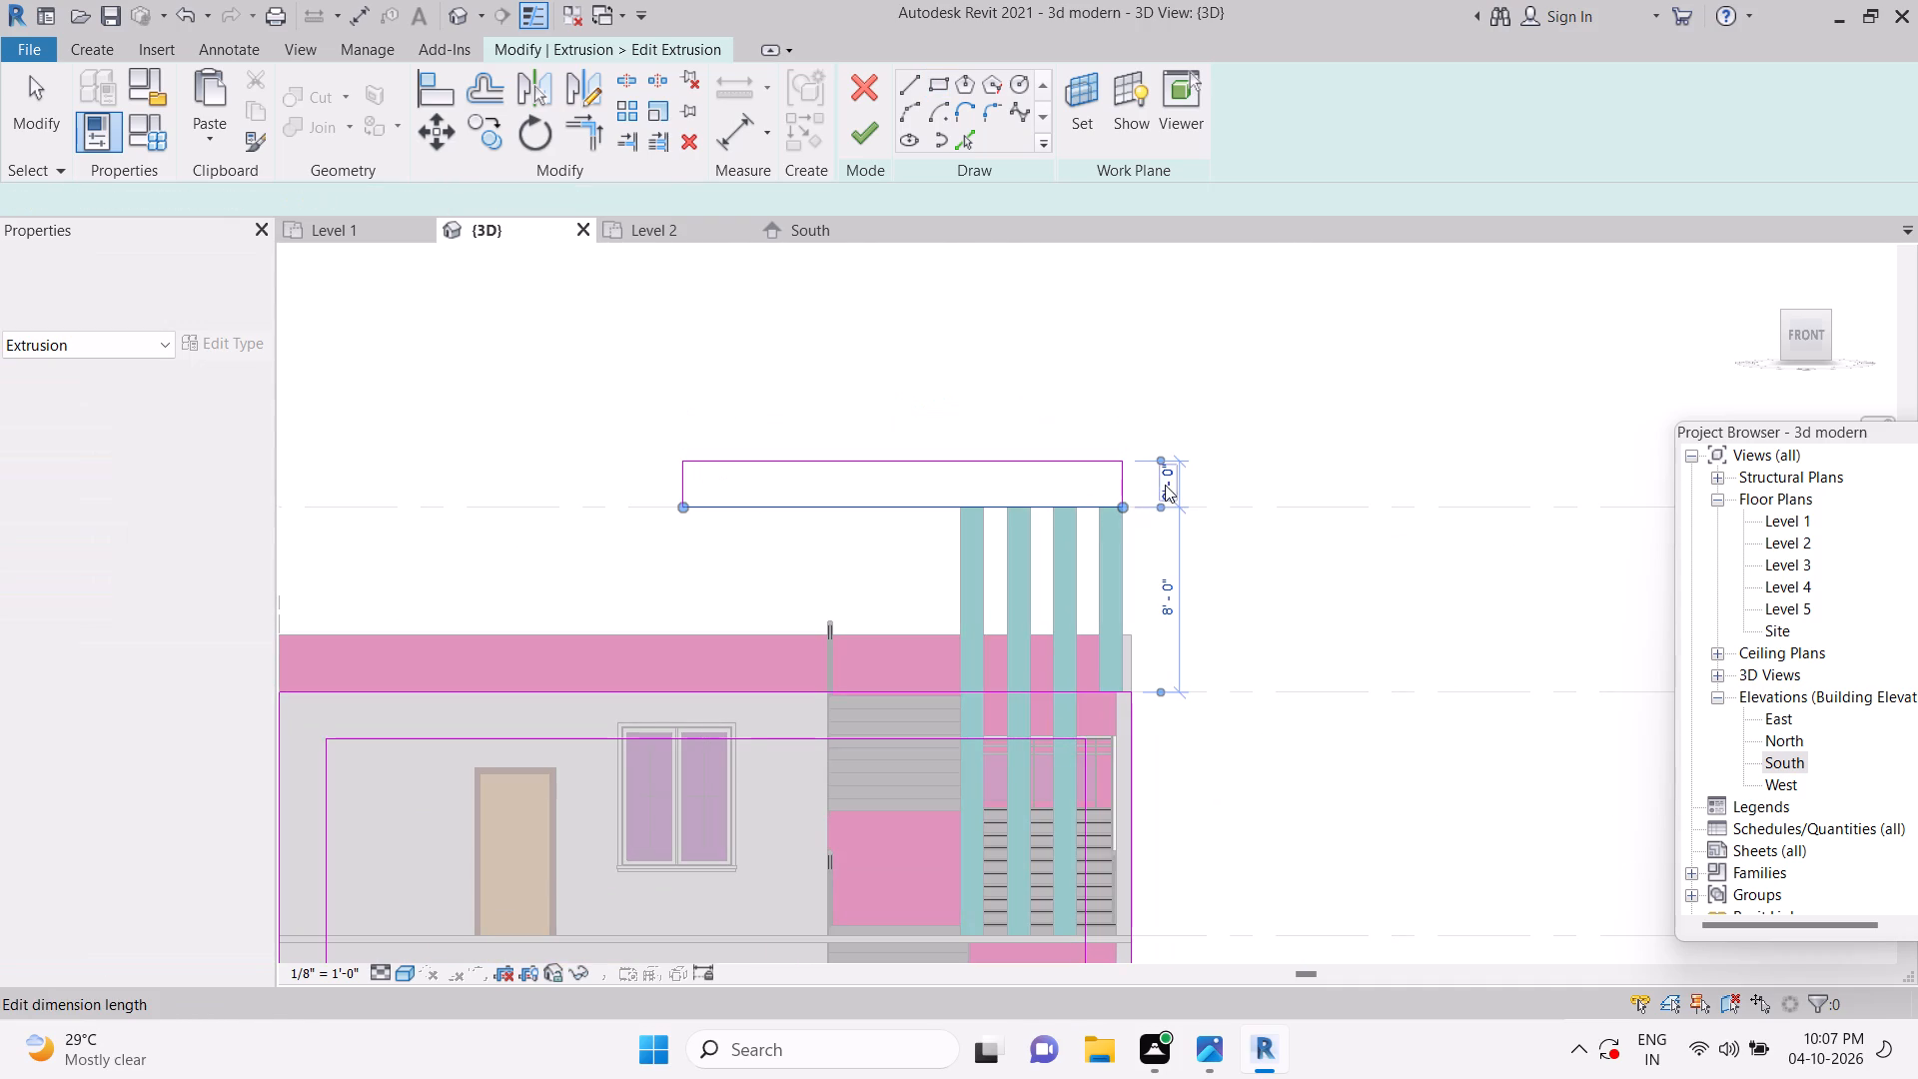
pyautogui.click(1172, 481)
pyautogui.write("1'")
pyautogui.press('Return')
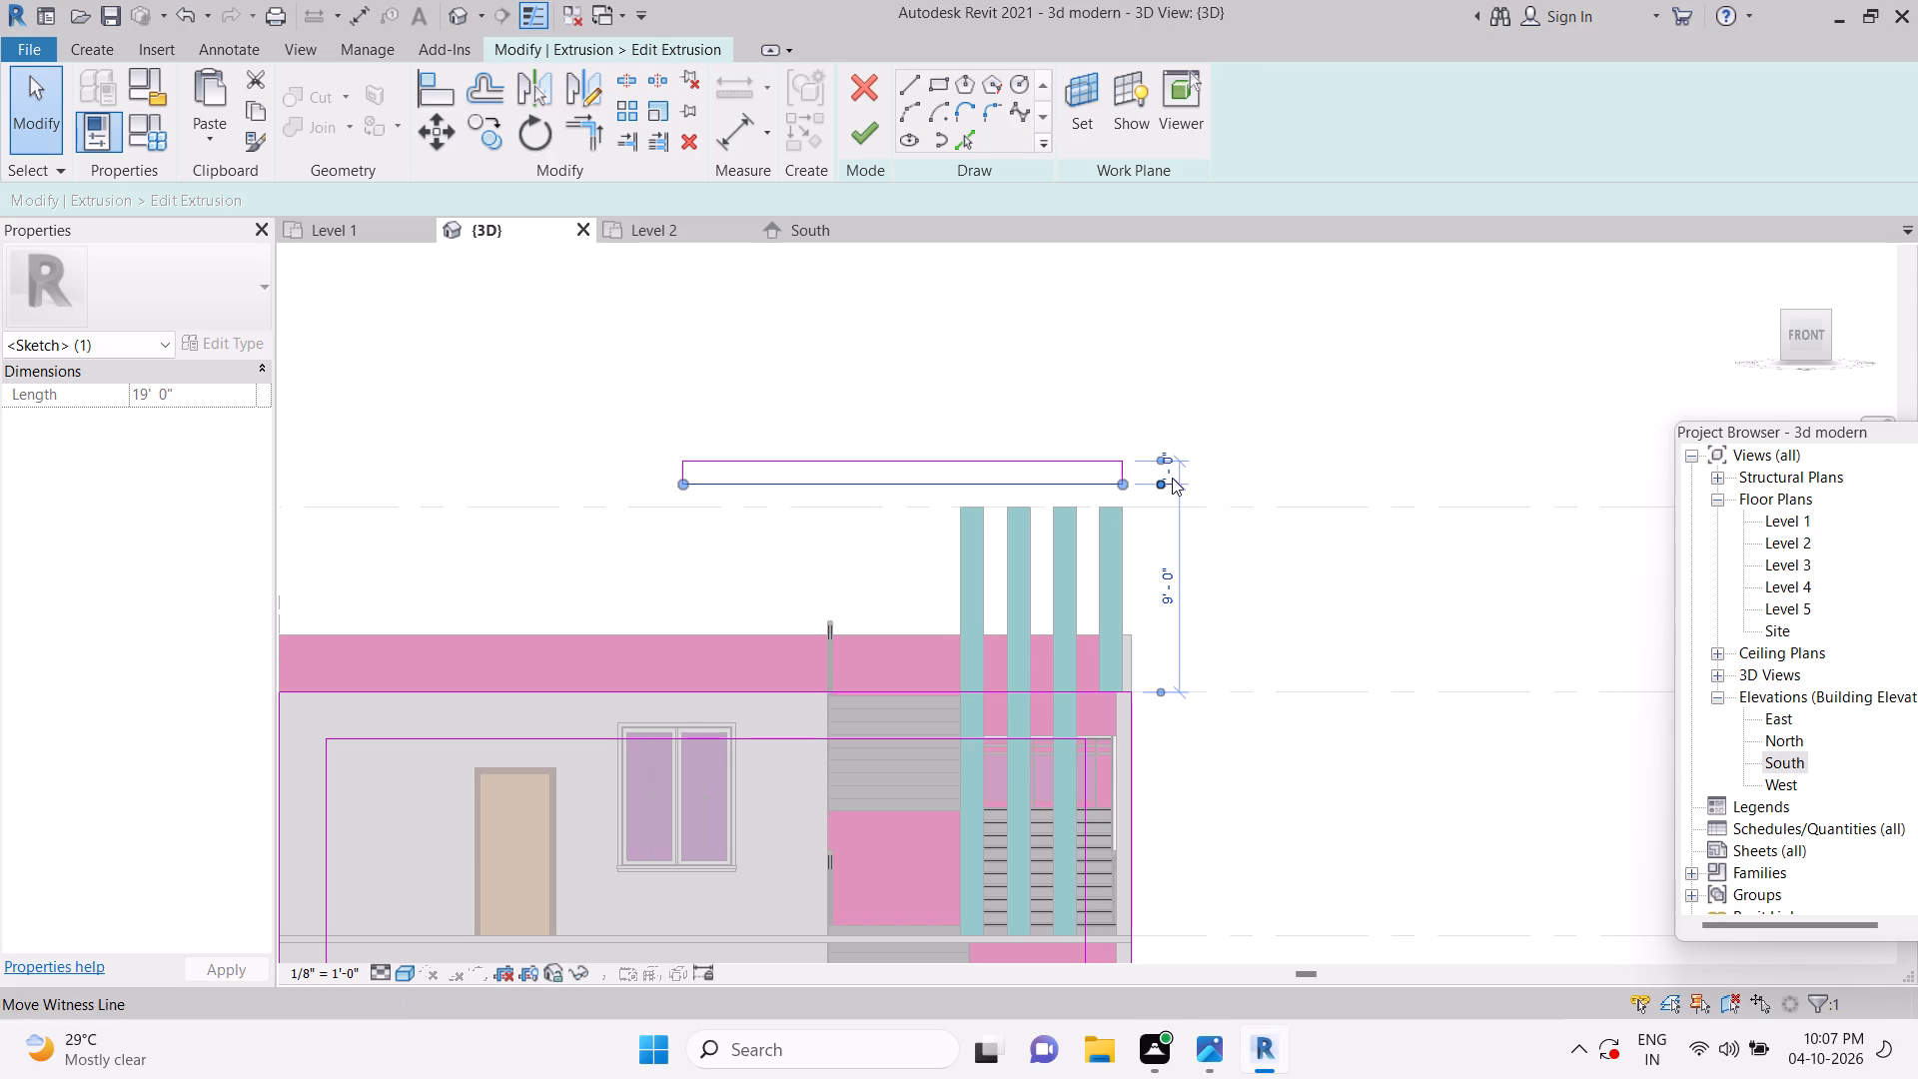
pyautogui.press('Escape')
pyautogui.press('Escape')
pyautogui.press('Escape')
# Move the whole rectangle down so its bottom line rests on the fin tops at Level 5.
pyautogui.press('Tab')
pyautogui.click(1102, 487)
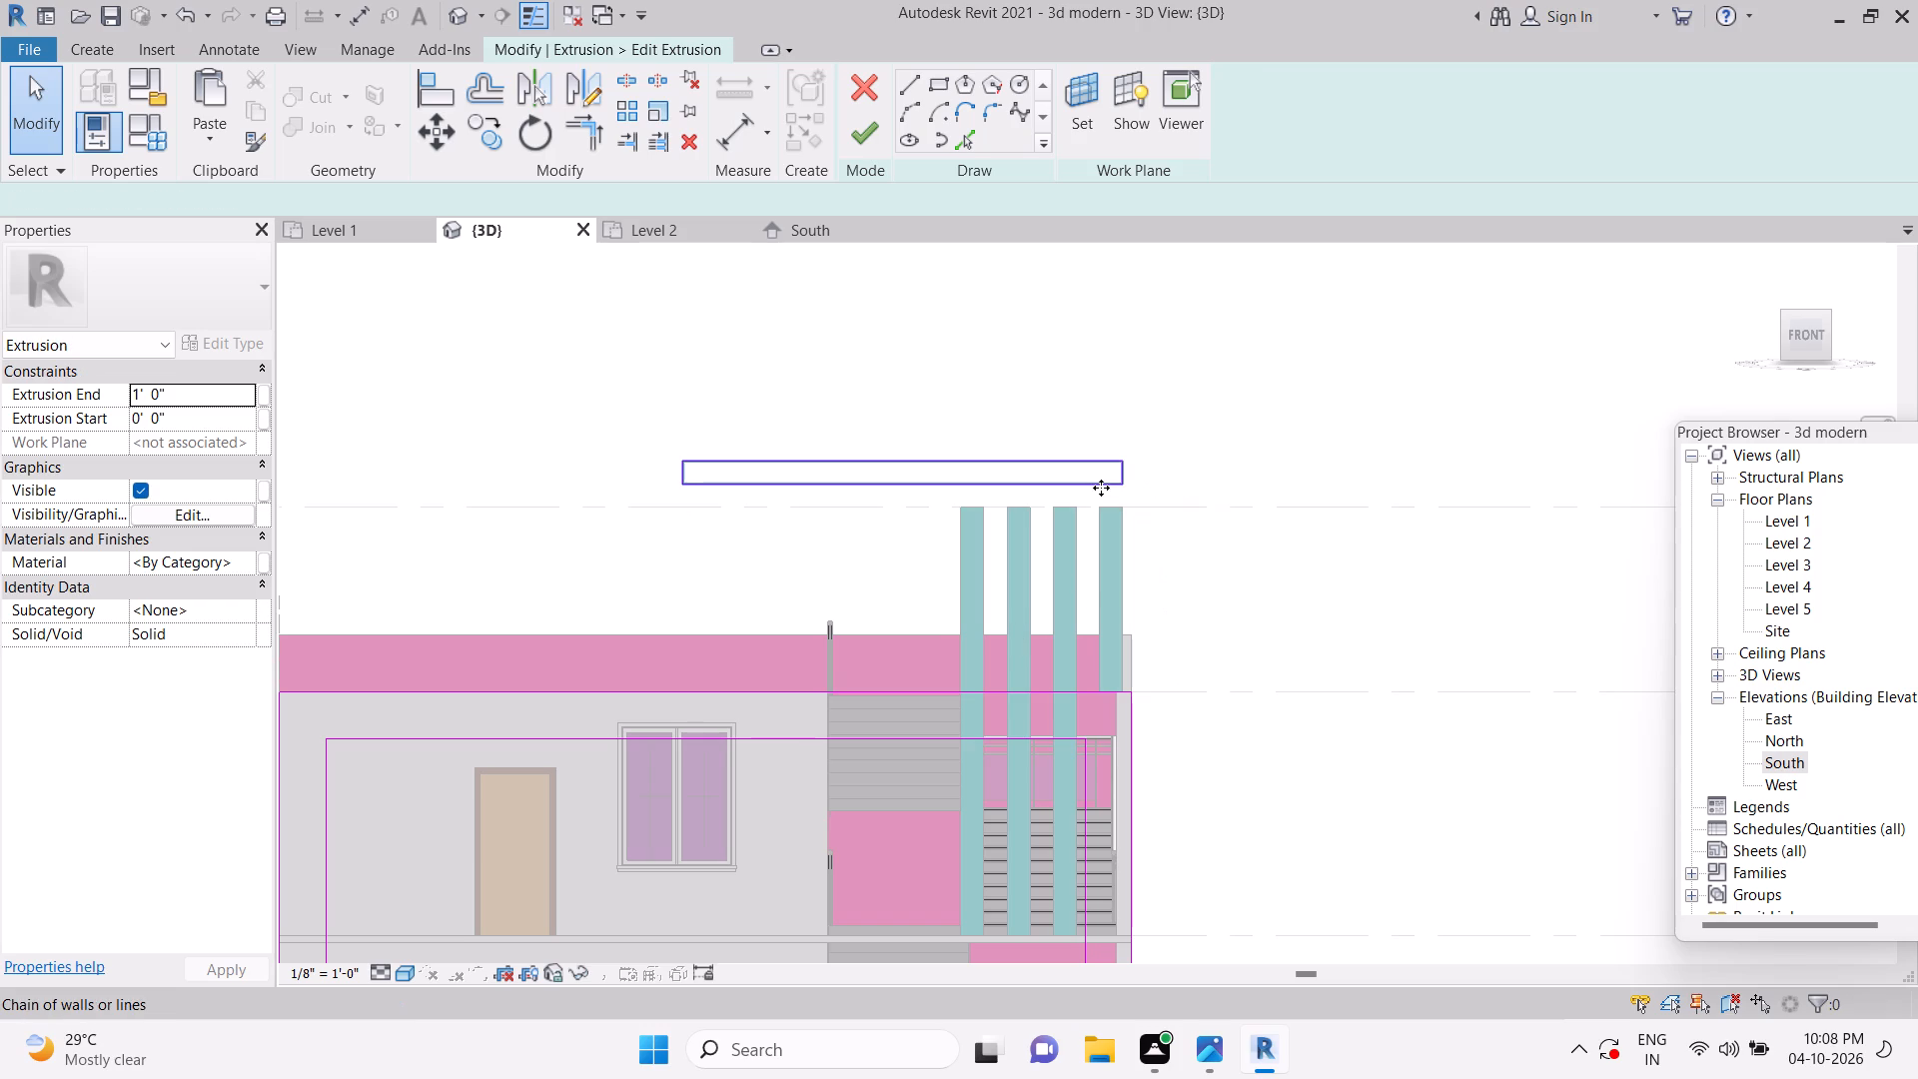
pyautogui.scroll(5, 1119, 509)
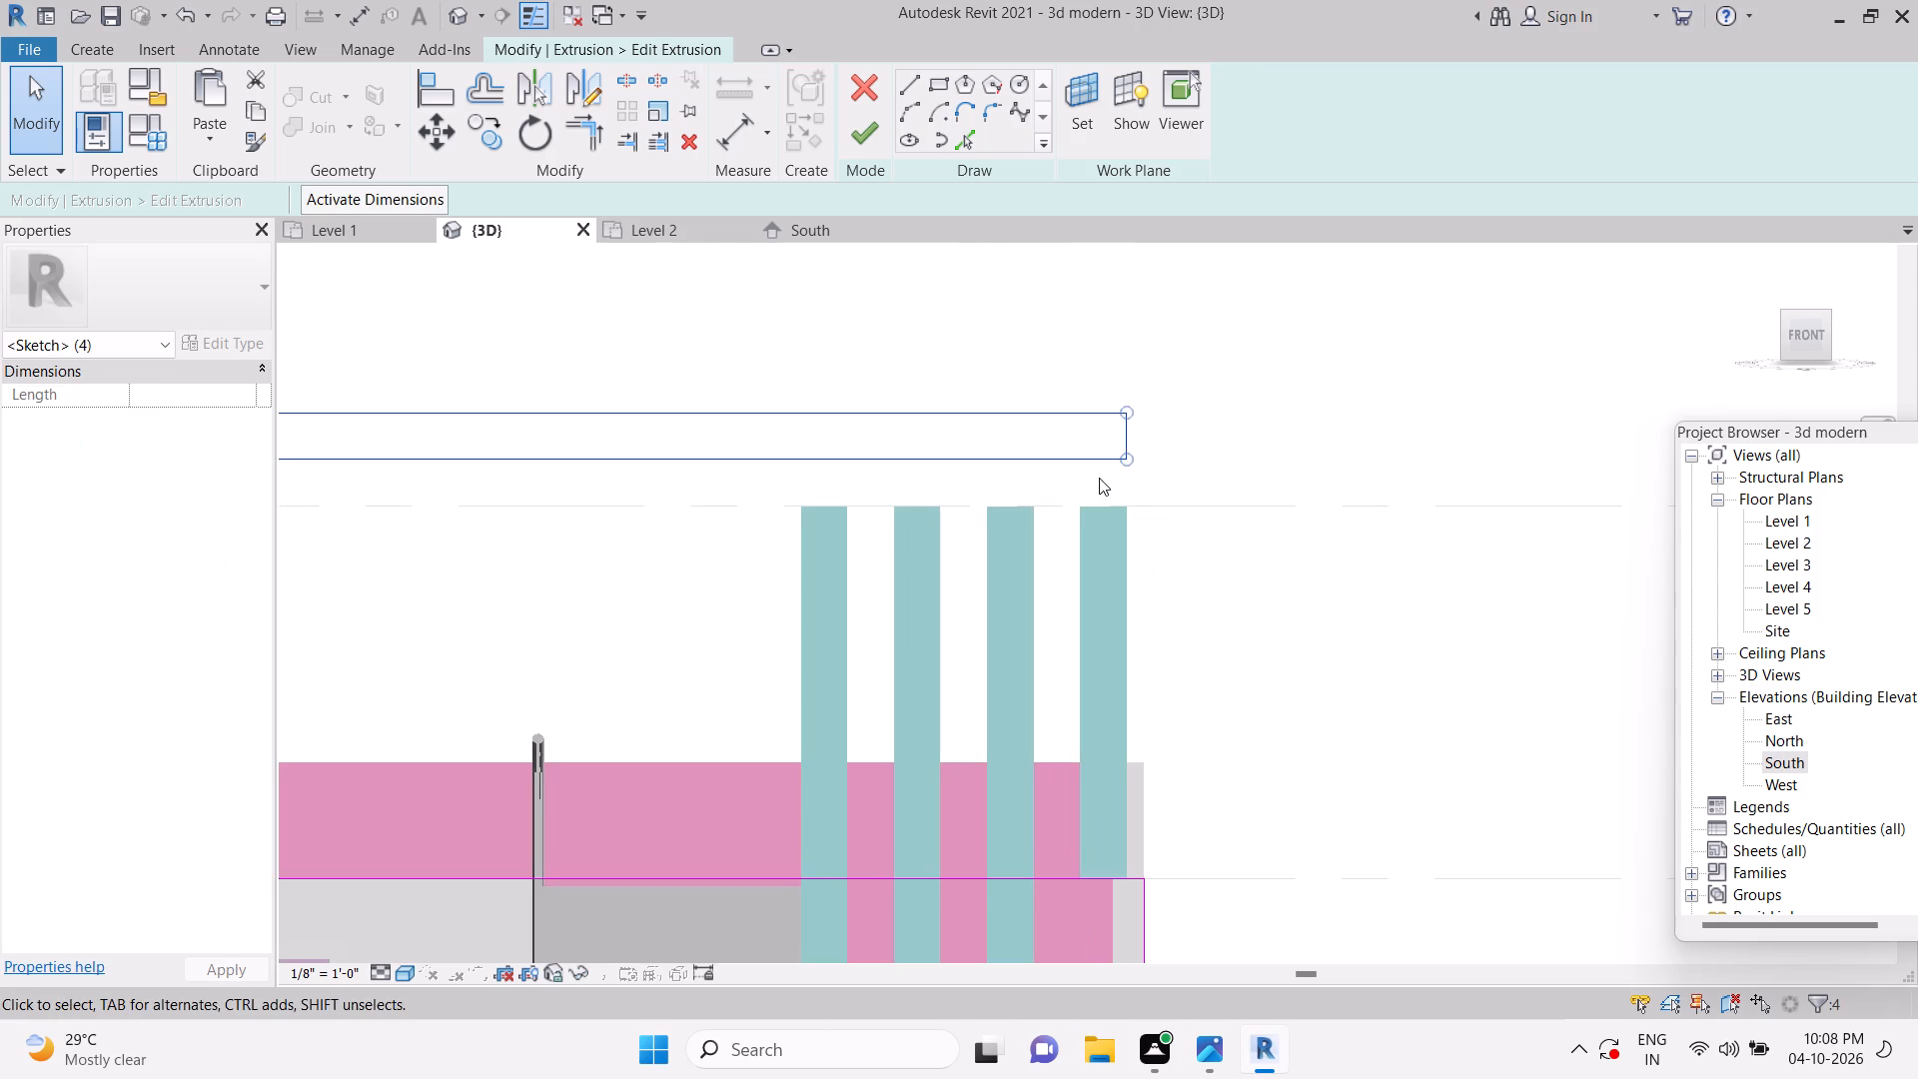
pyautogui.moveTo(1088, 465); pyautogui.dragTo(1088, 507)
pyautogui.press('Escape')
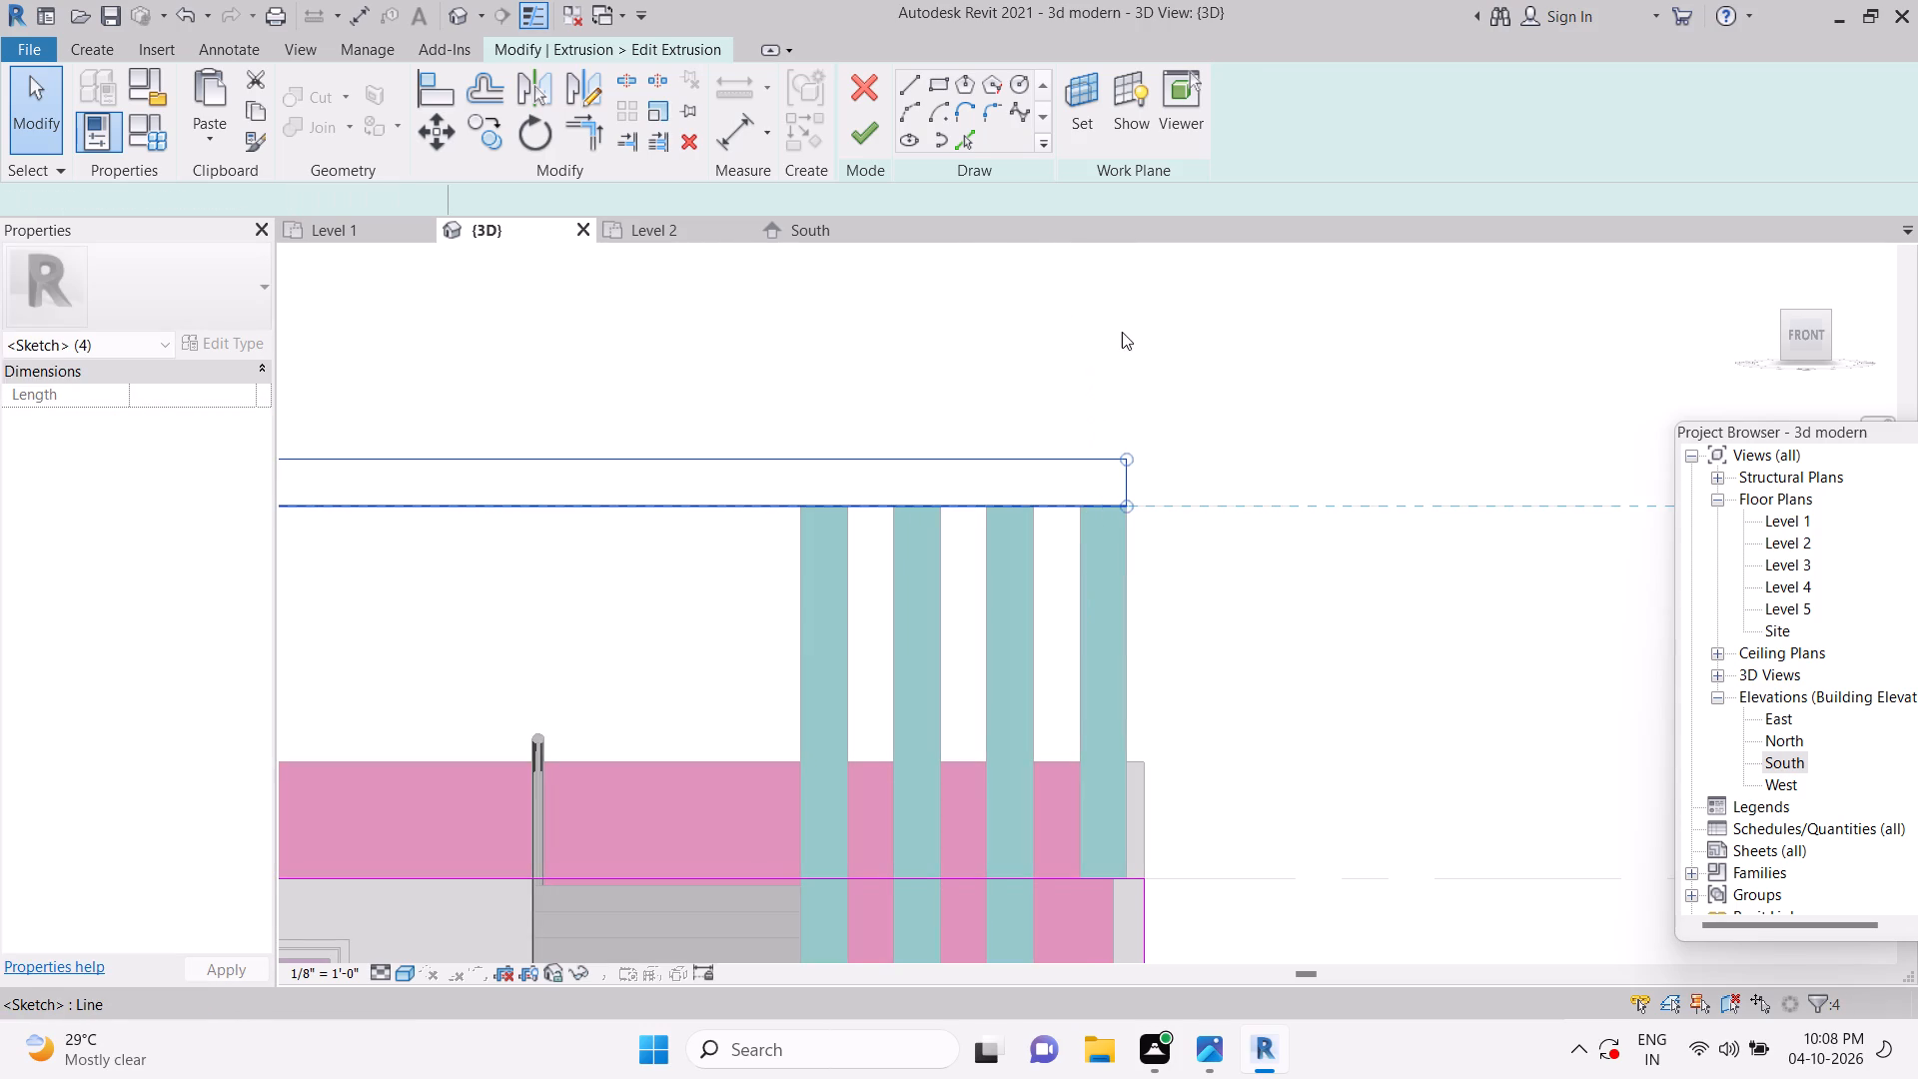
pyautogui.press('Escape')
pyautogui.scroll(-5, 1123, 355)
pyautogui.press('Escape')
pyautogui.press('Escape')
# Finish the extrusion sketch with the new slab and finish the frame's in-place model.
pyautogui.click(856, 139)
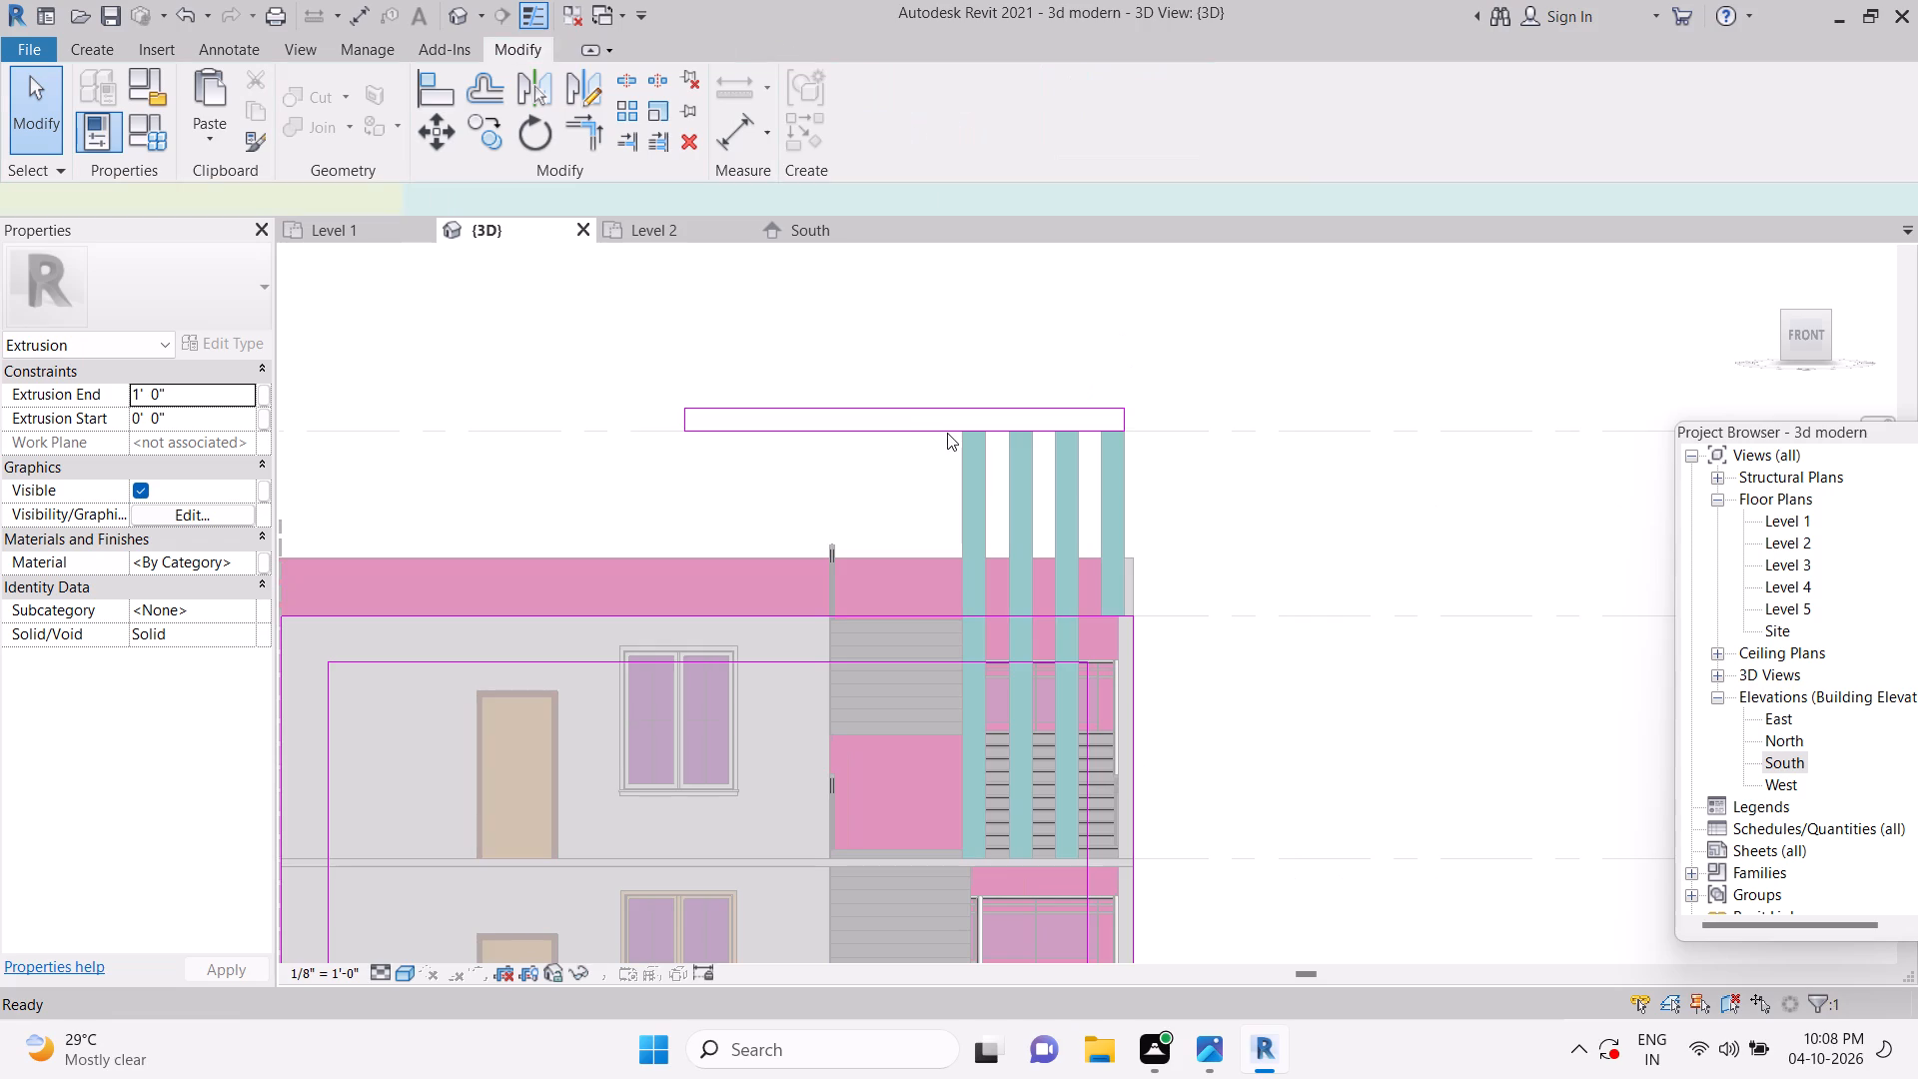
pyautogui.press('Escape')
pyautogui.press('Escape')
pyautogui.press('Escape')
pyautogui.press('Escape')
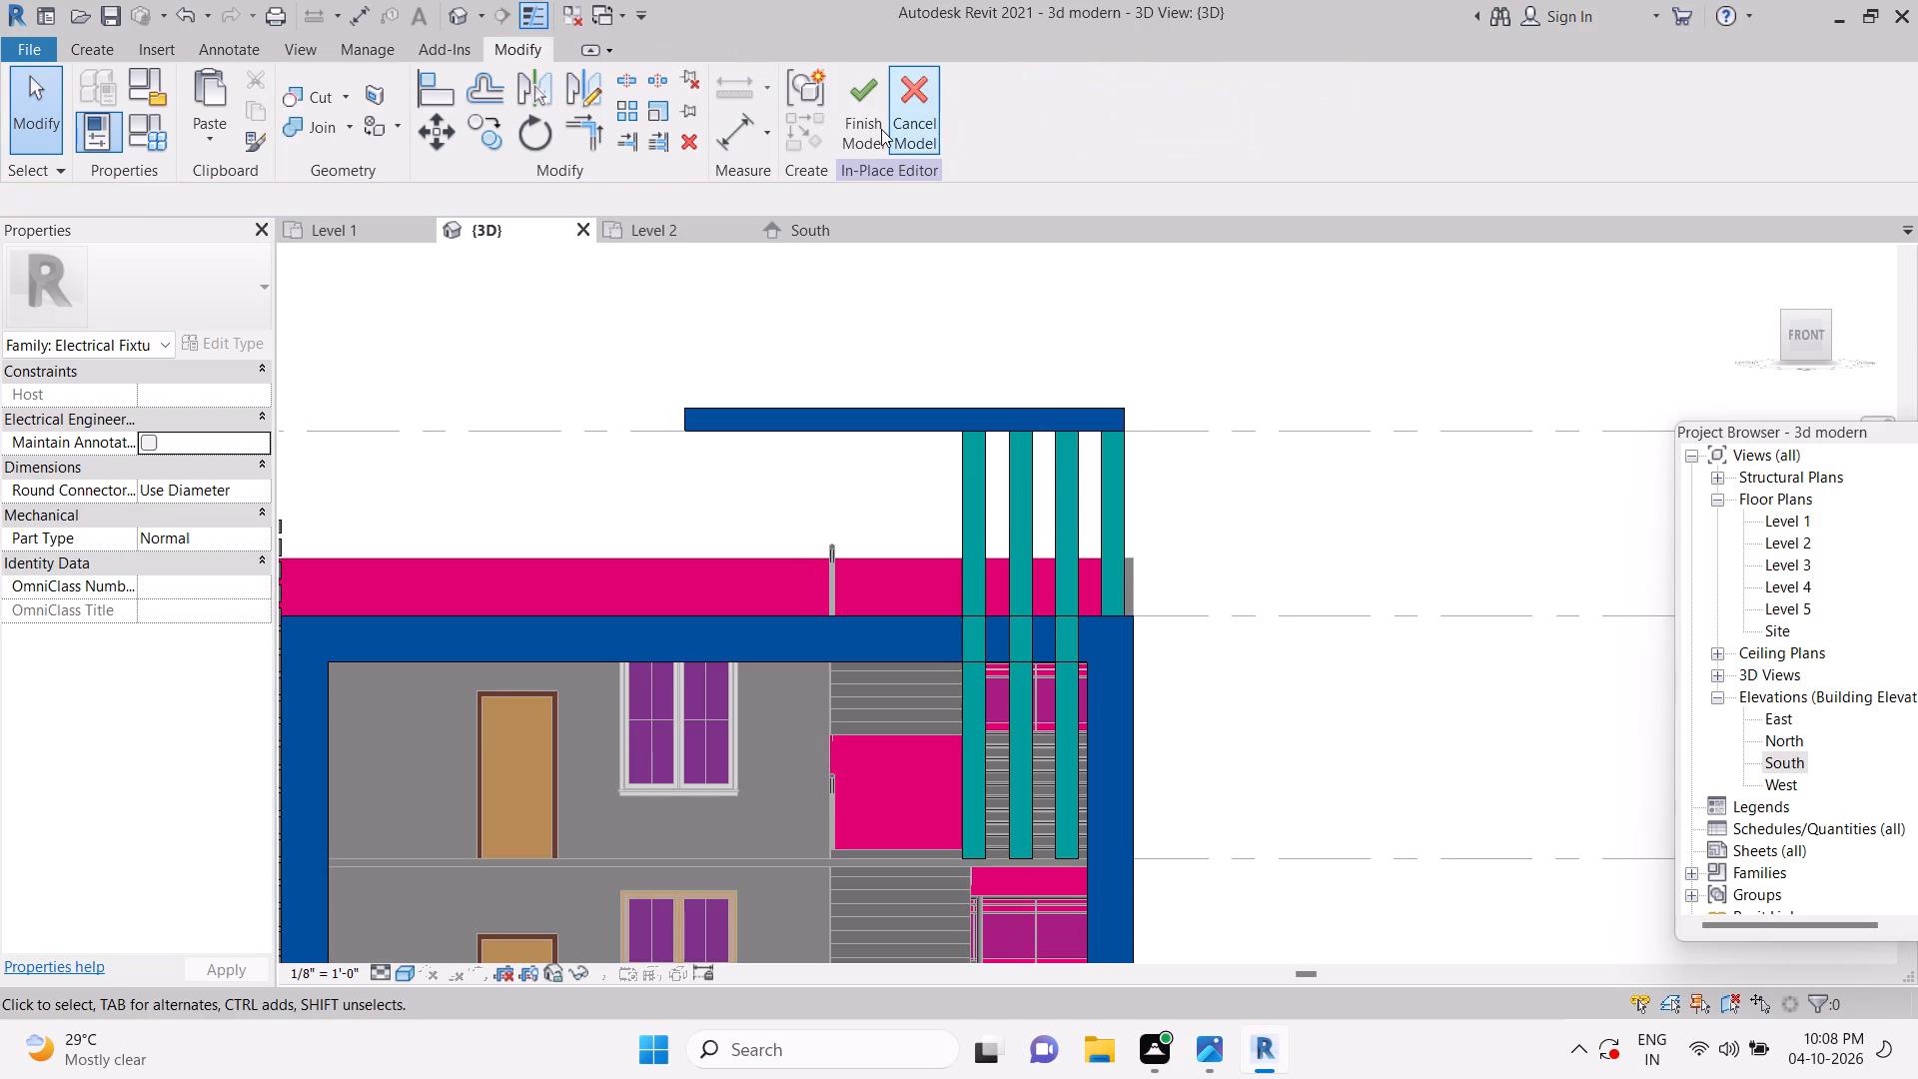
pyautogui.click(881, 130)
pyautogui.press('Escape')
# Reopen the frame's in-place model and paint the top slab's top face and its end face beside the outermost fin with navi blue.
pyautogui.scroll(-3, 1073, 520)
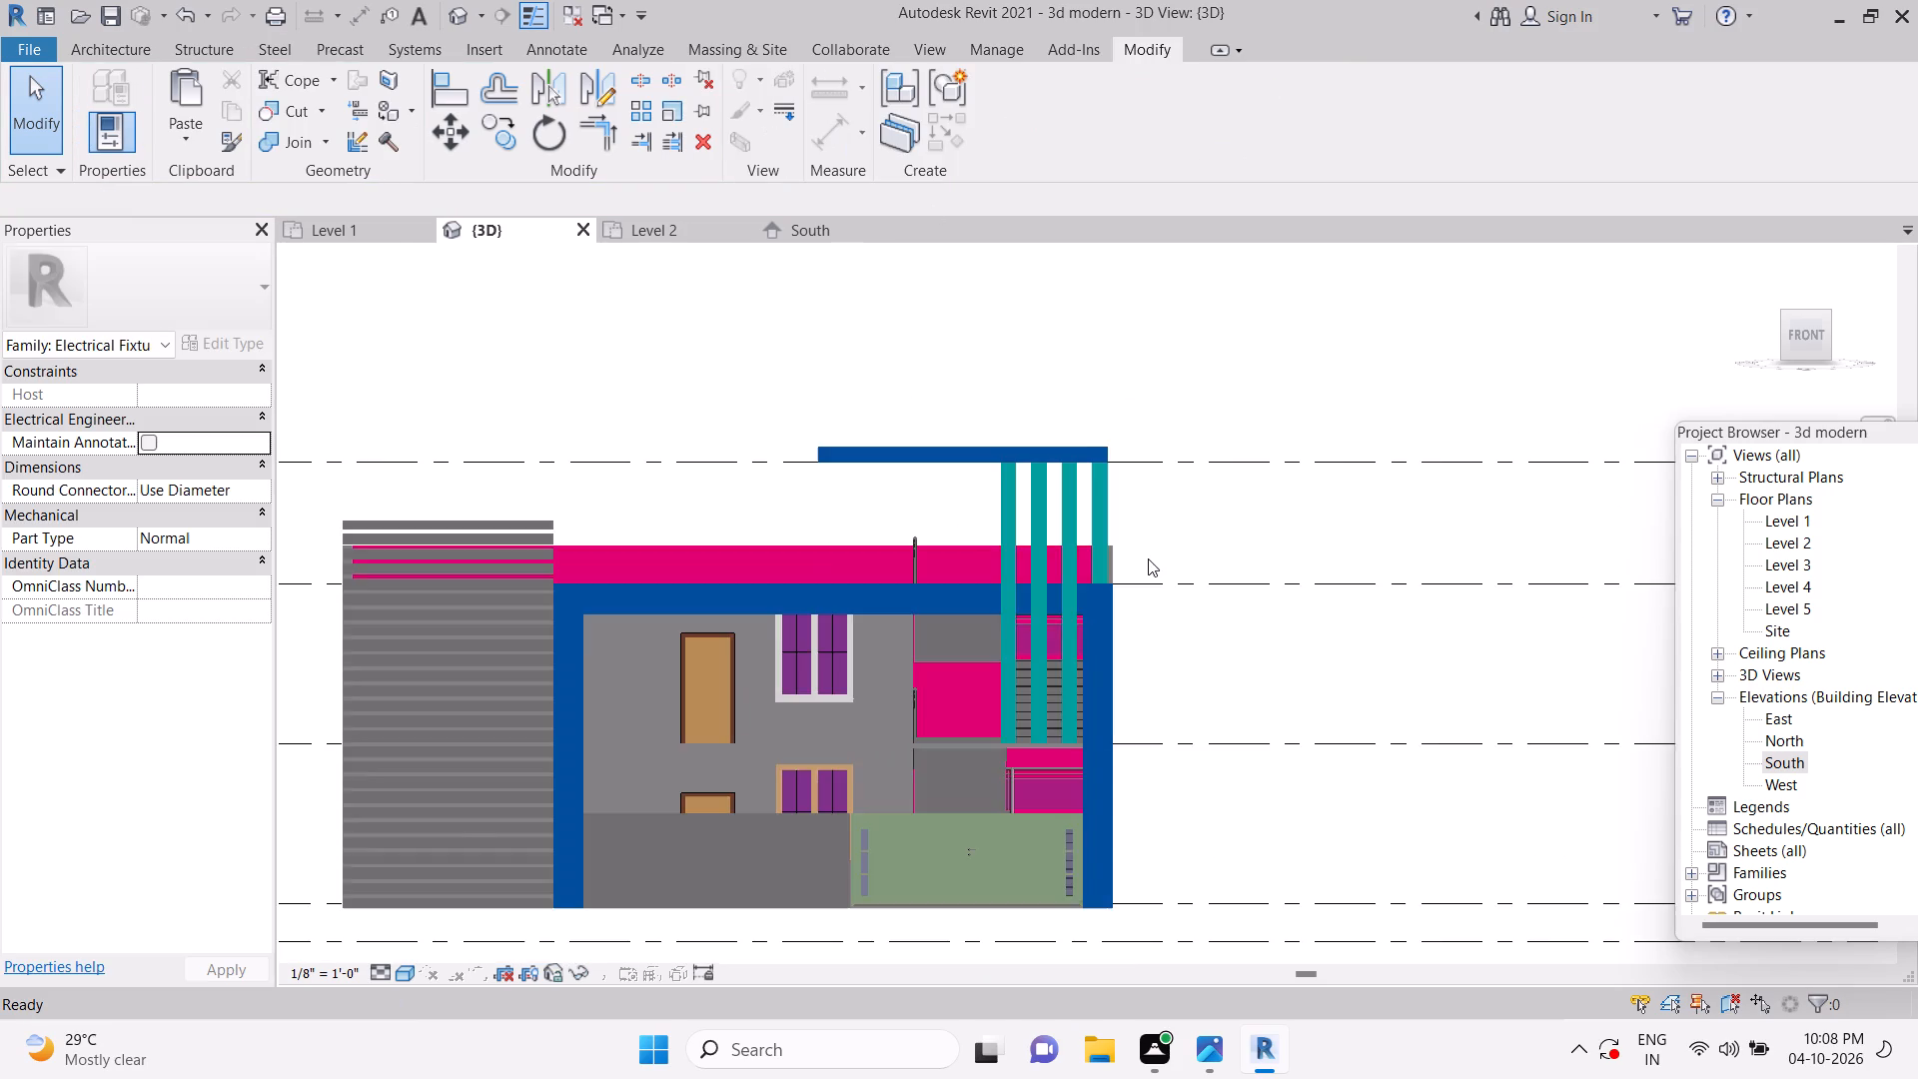
pyautogui.scroll(1, 1150, 559)
pyautogui.moveTo(1150, 560); pyautogui.dragTo(1076, 696, button='middle')
pyautogui.moveTo(881, 736); pyautogui.dragTo(1051, 630, button='middle')
pyautogui.scroll(12, 839, 738)
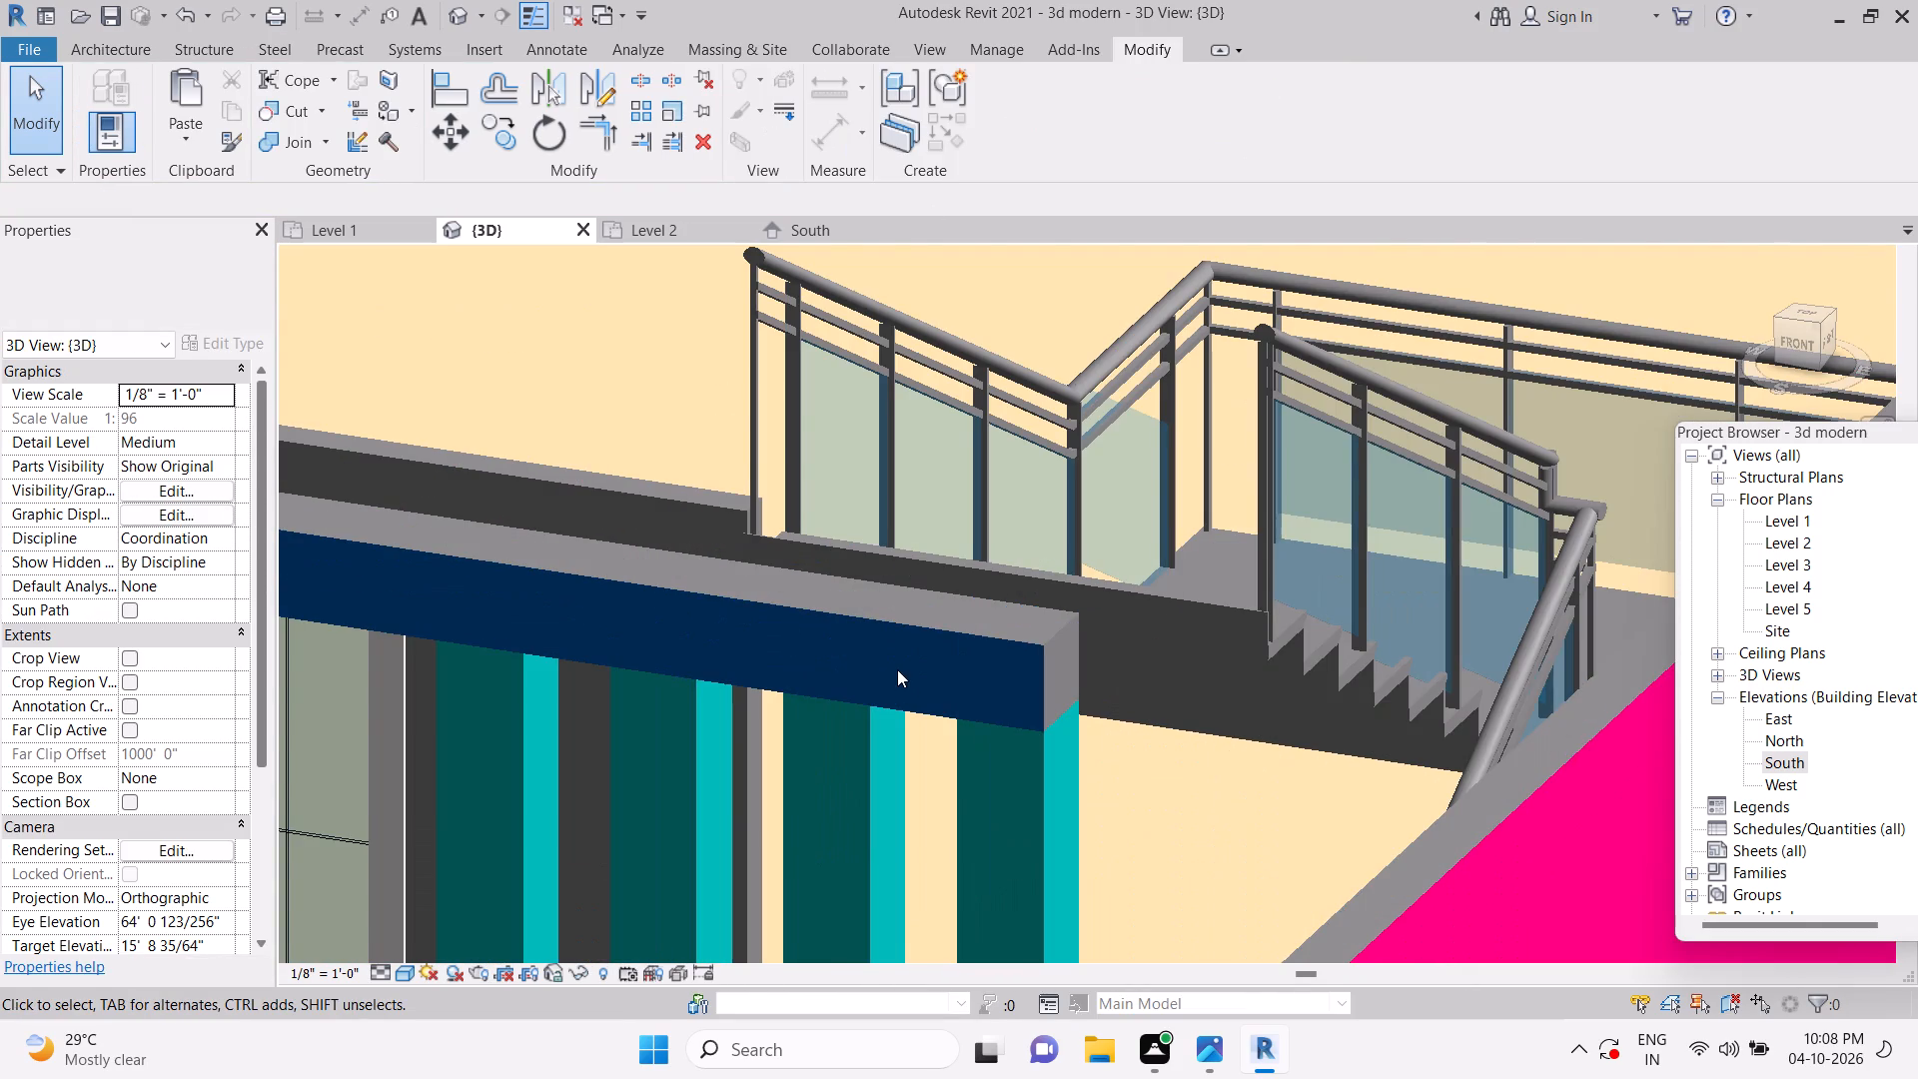
pyautogui.click(955, 631)
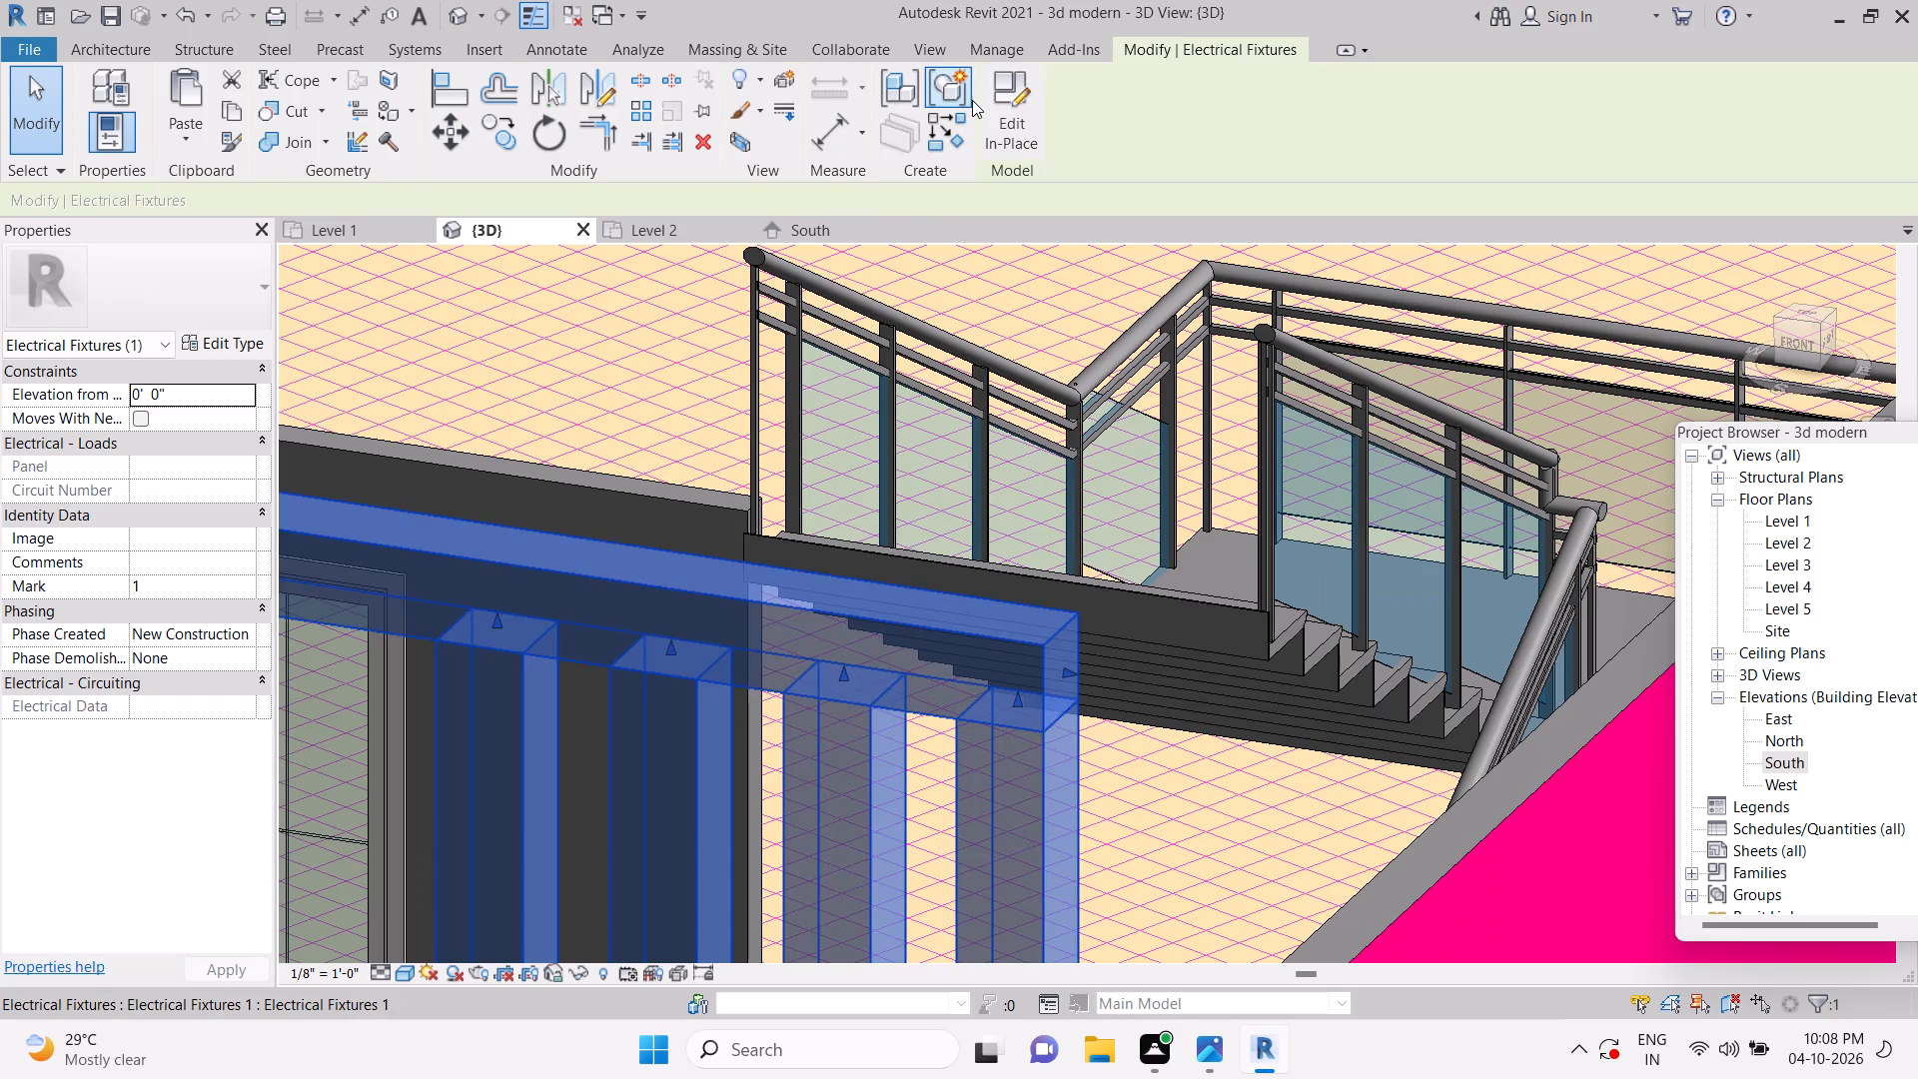
pyautogui.click(1000, 102)
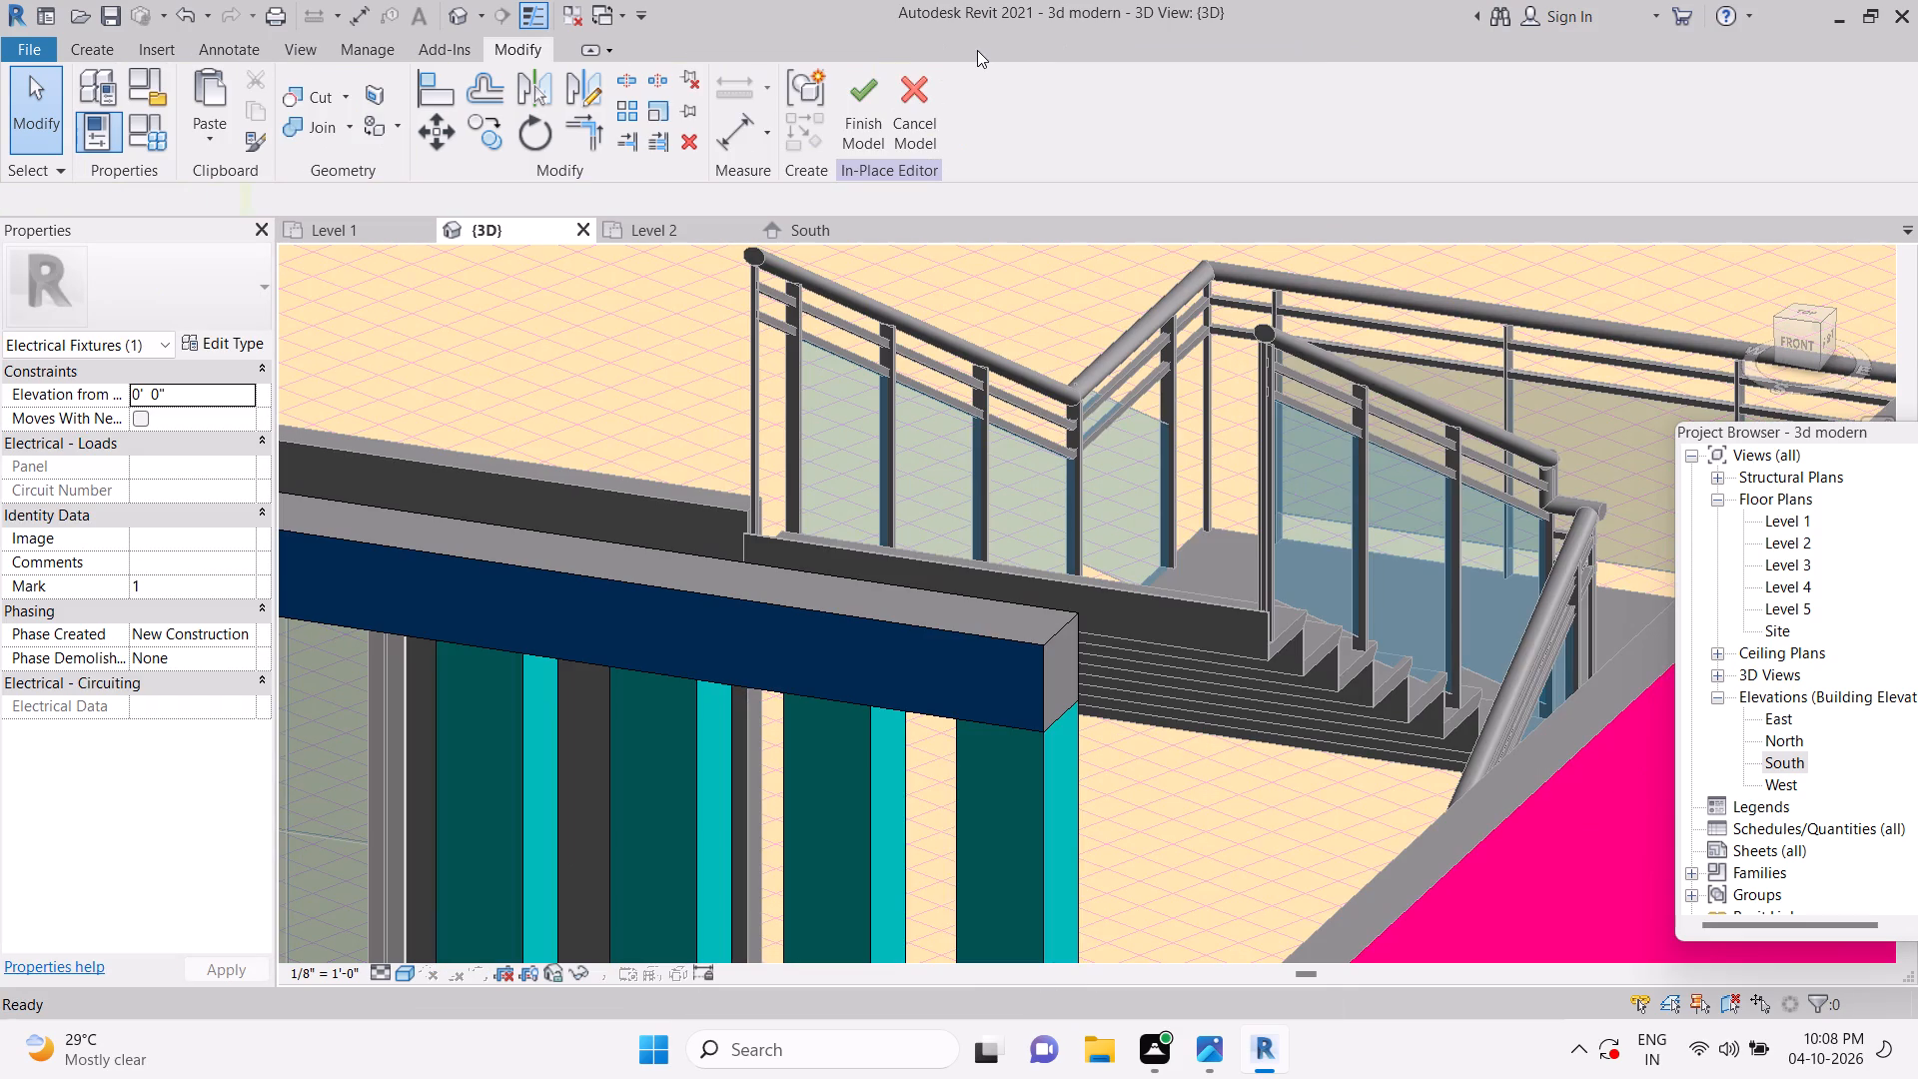
pyautogui.press('Escape')
pyautogui.press('p')
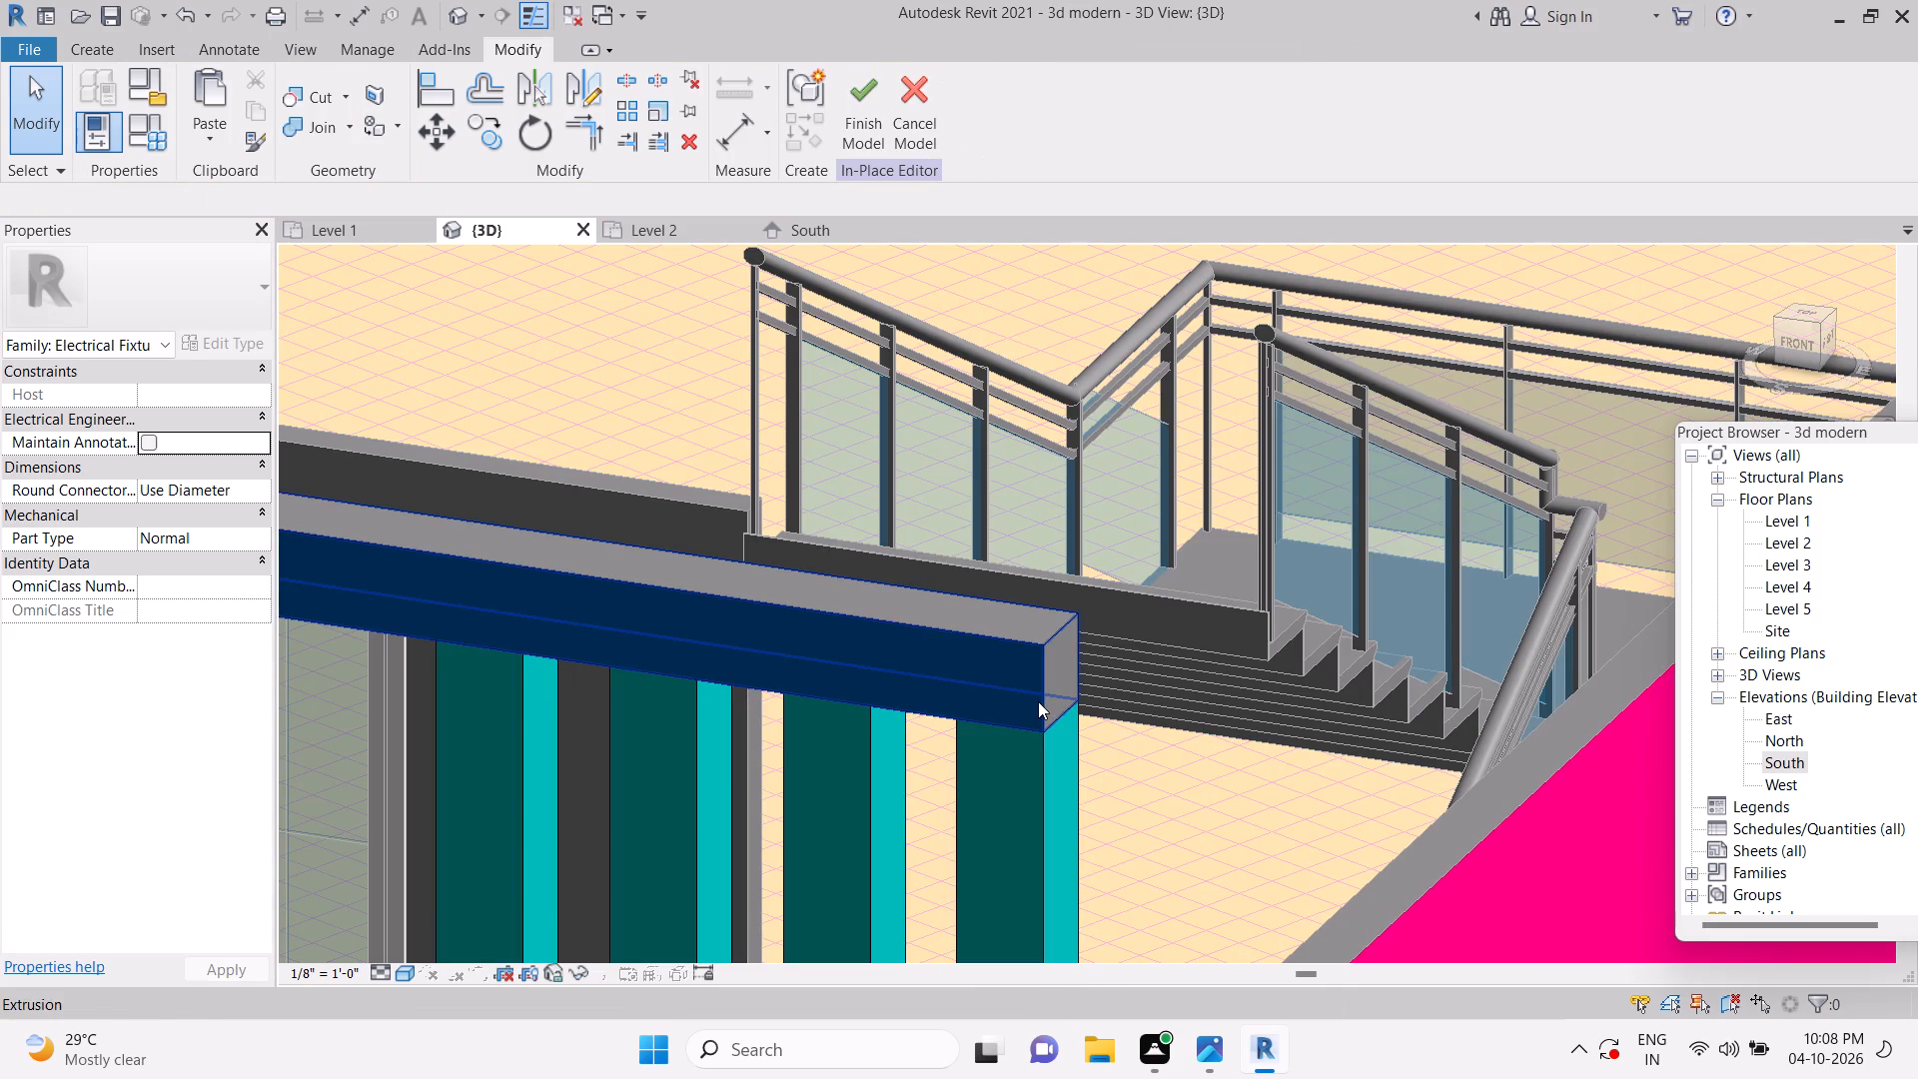
pyautogui.press('t')
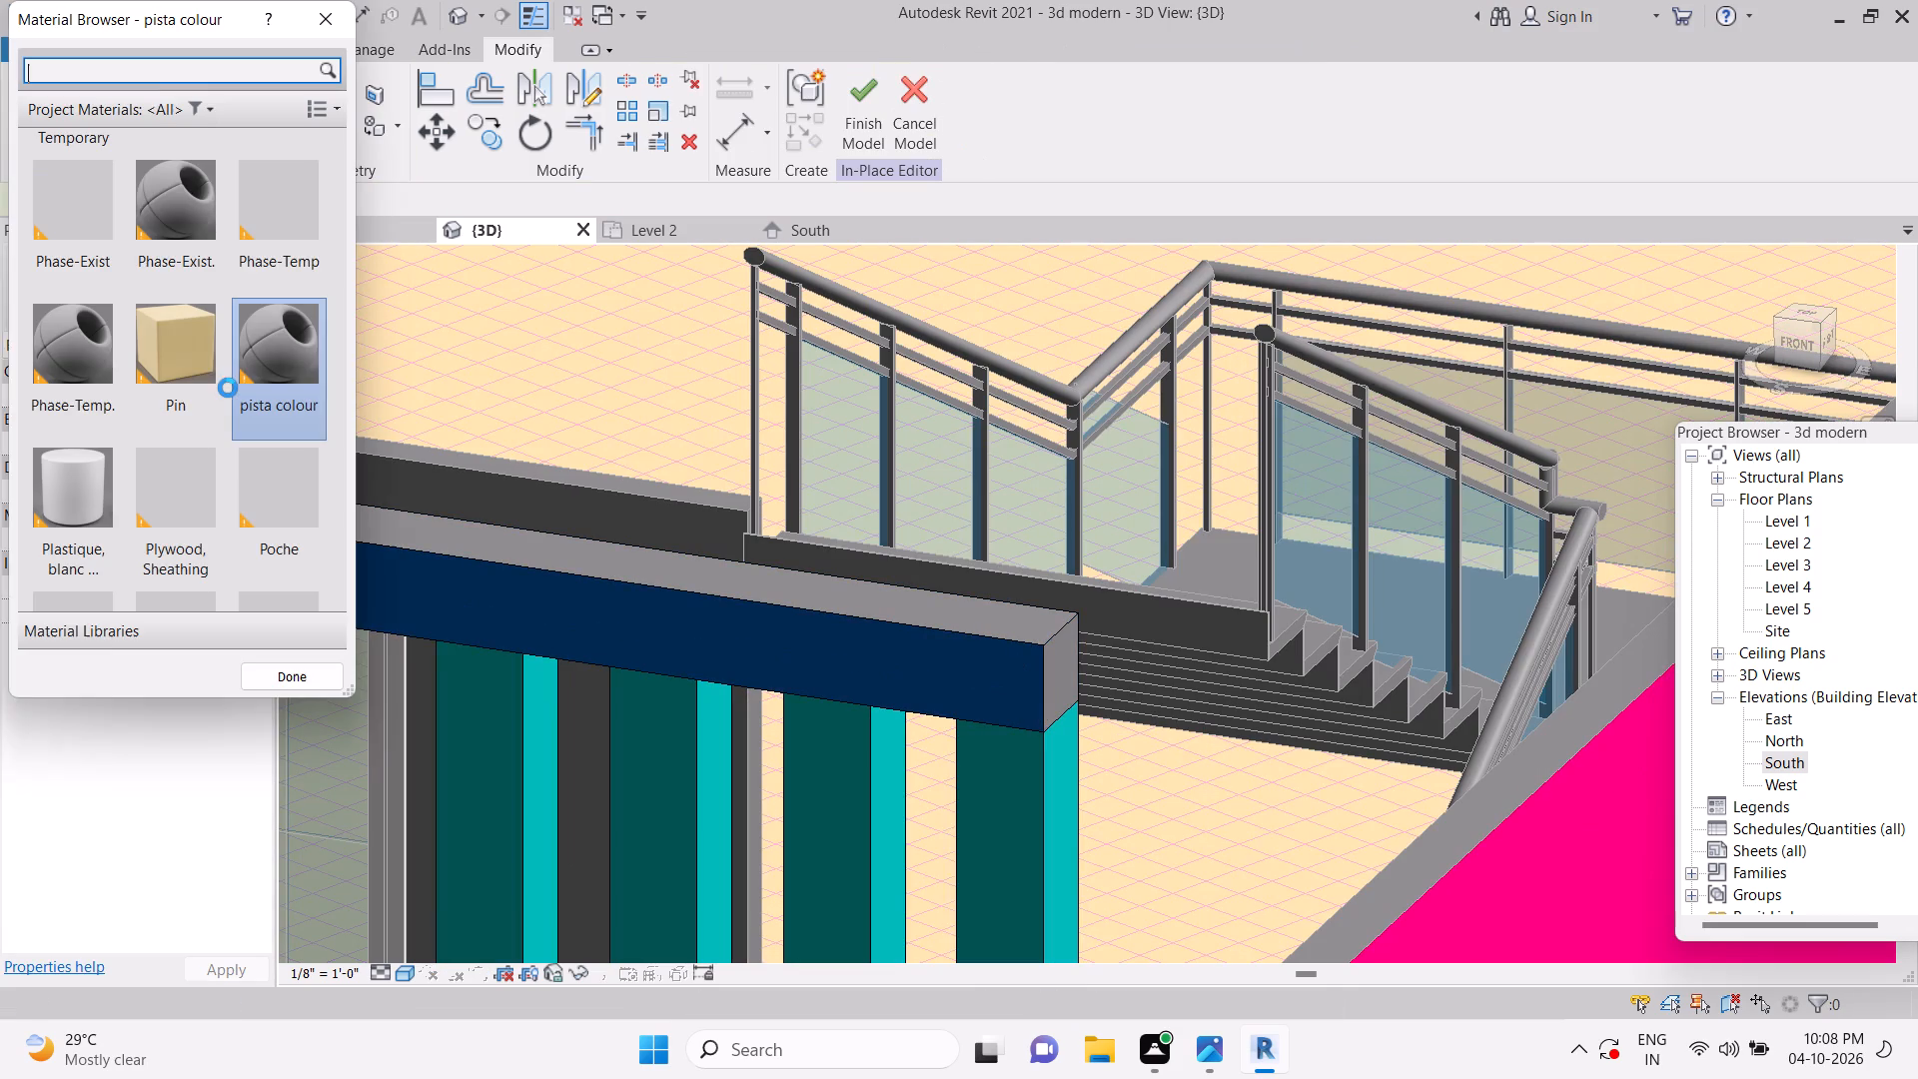
pyautogui.click(166, 67)
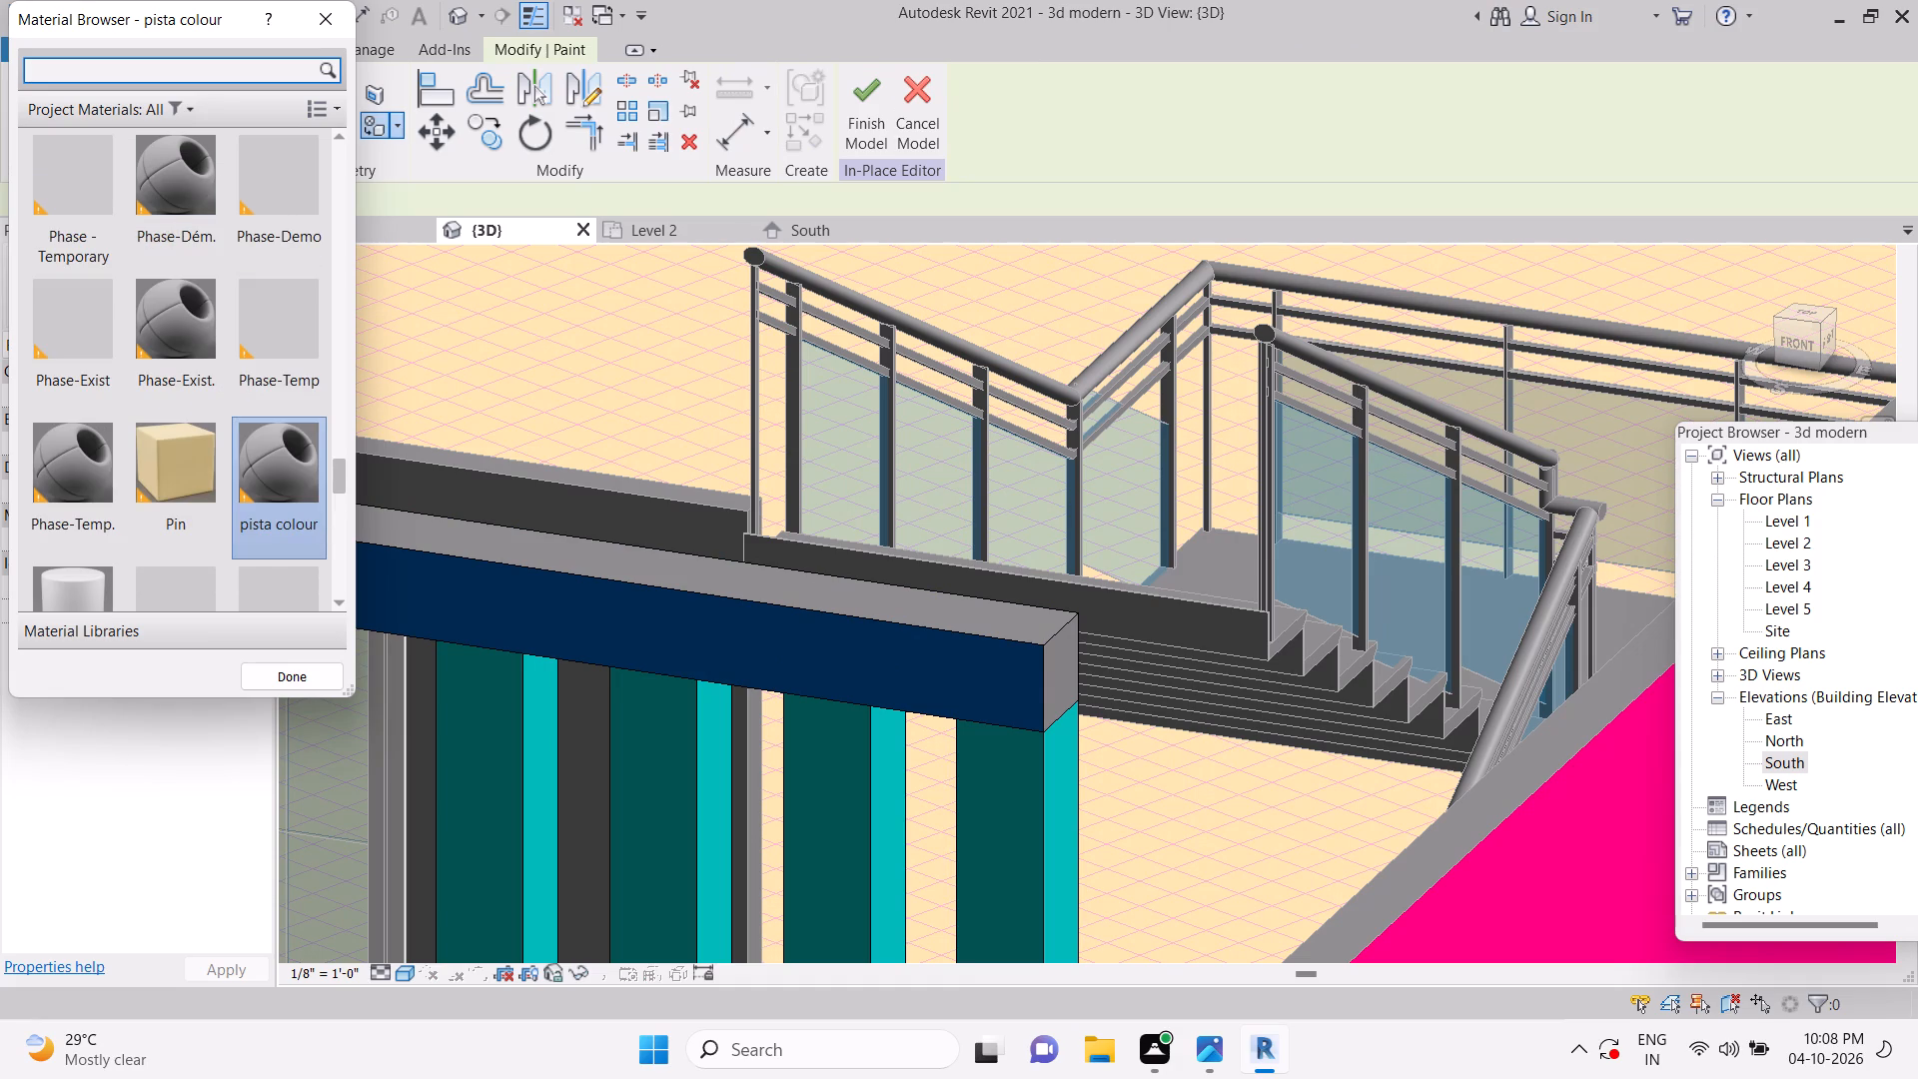
pyautogui.write('blue')
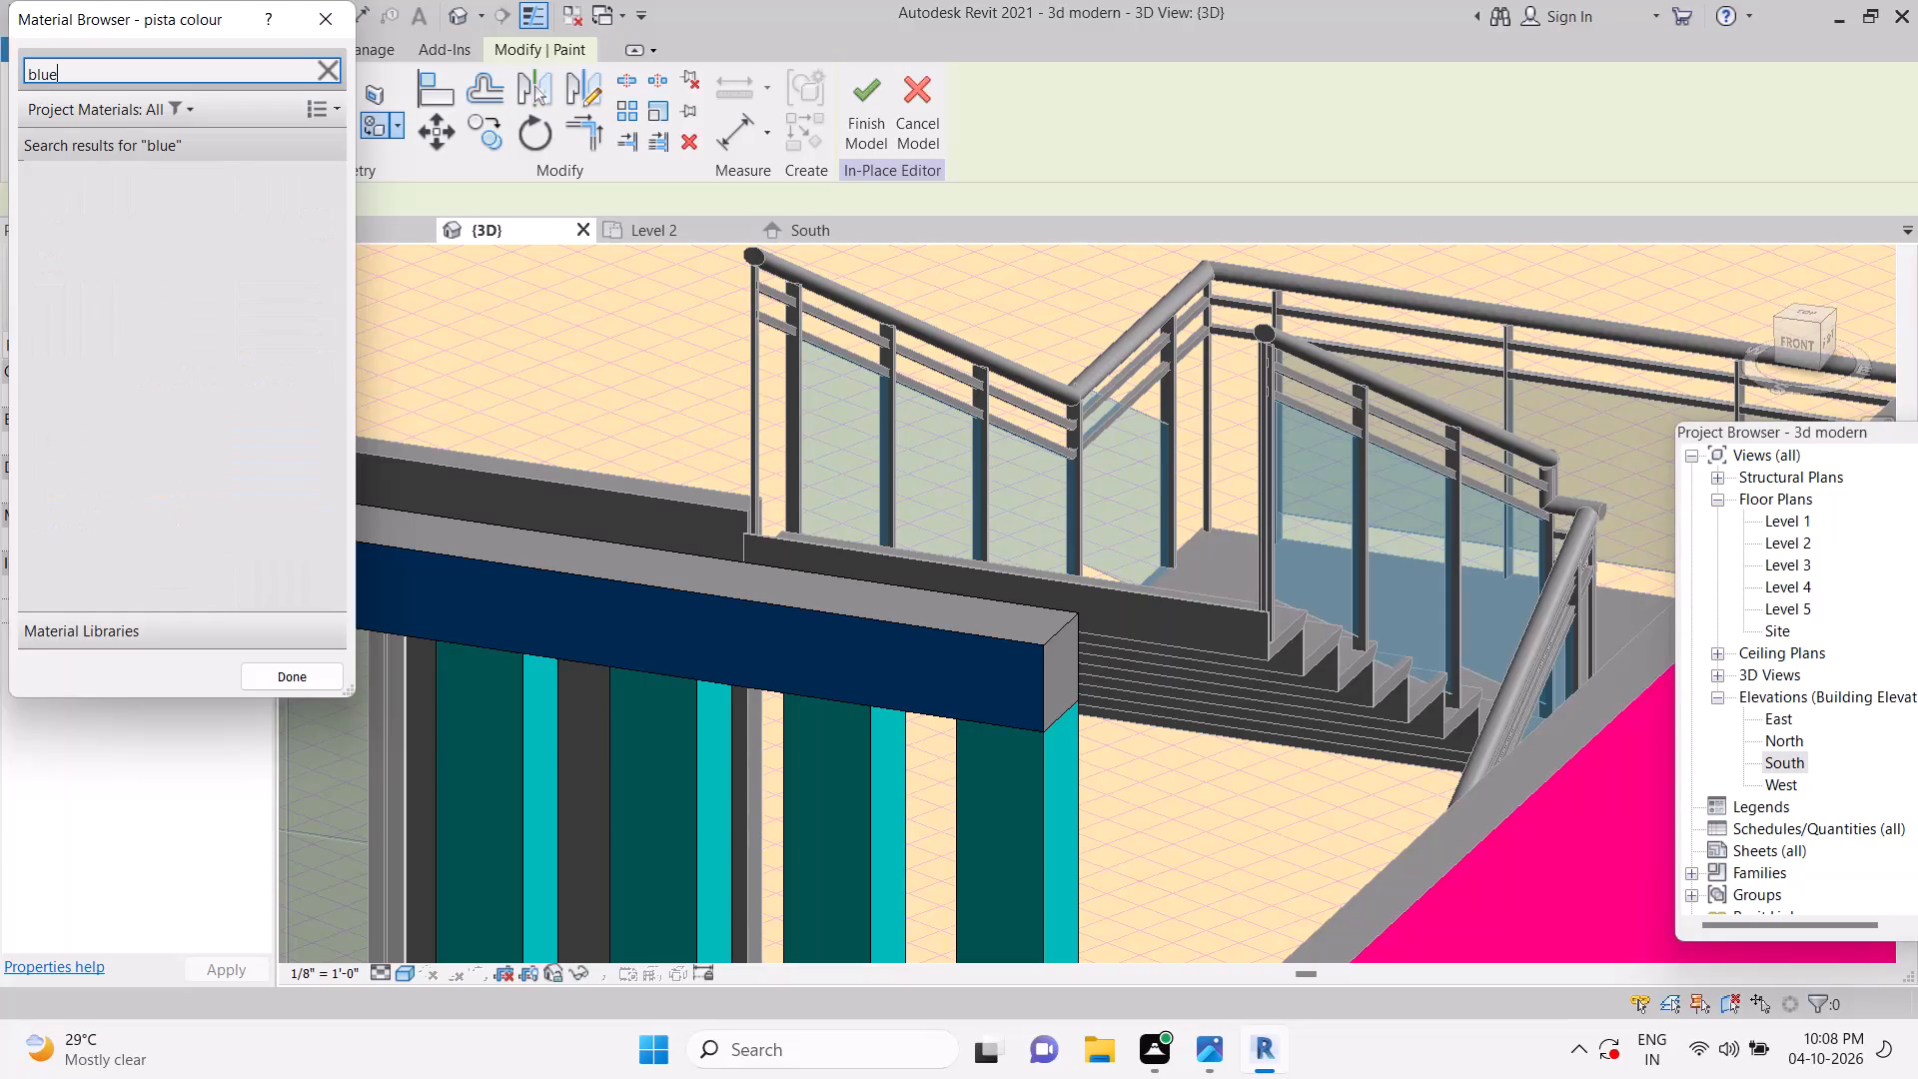
pyautogui.click(106, 210)
pyautogui.scroll(5, 1068, 692)
pyautogui.click(1067, 684)
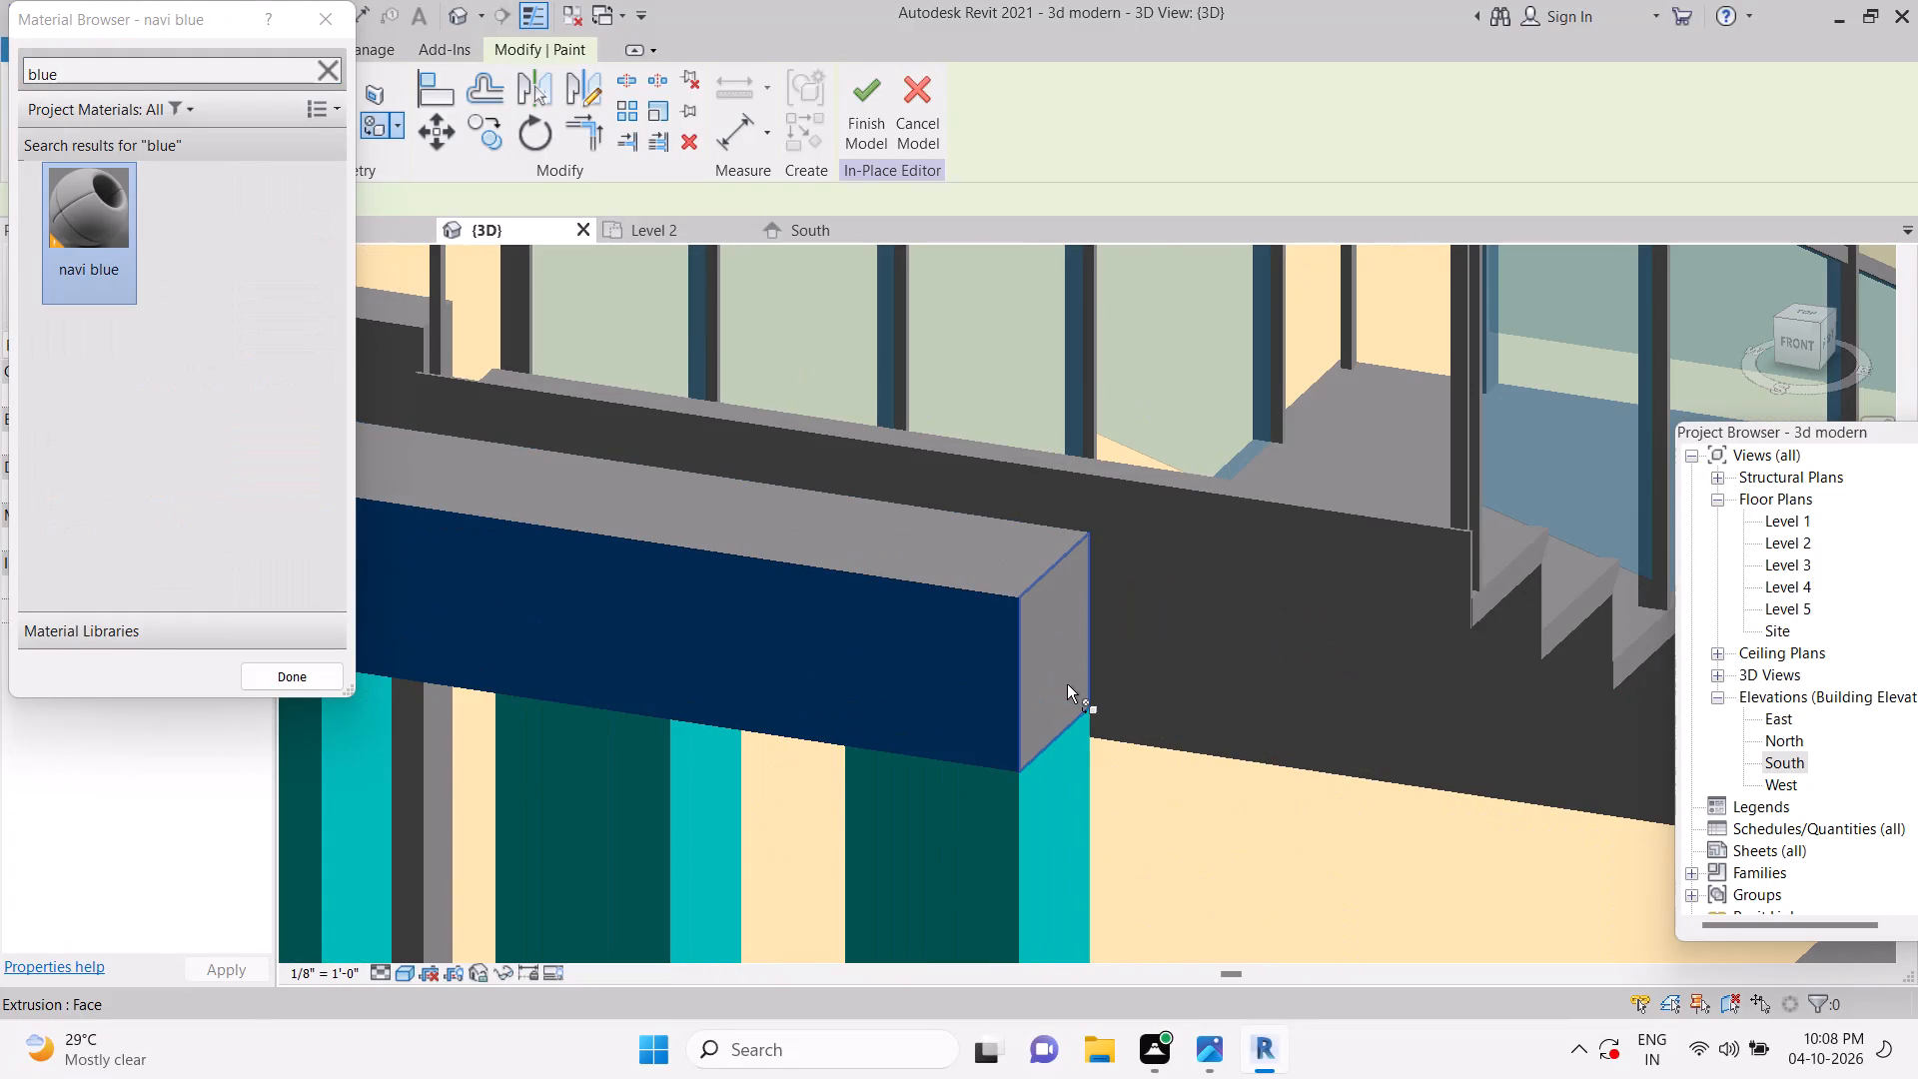
pyautogui.click(1012, 566)
# Paint the top slab's free end face and its rear face with navi blue.
pyautogui.scroll(-11, 1012, 567)
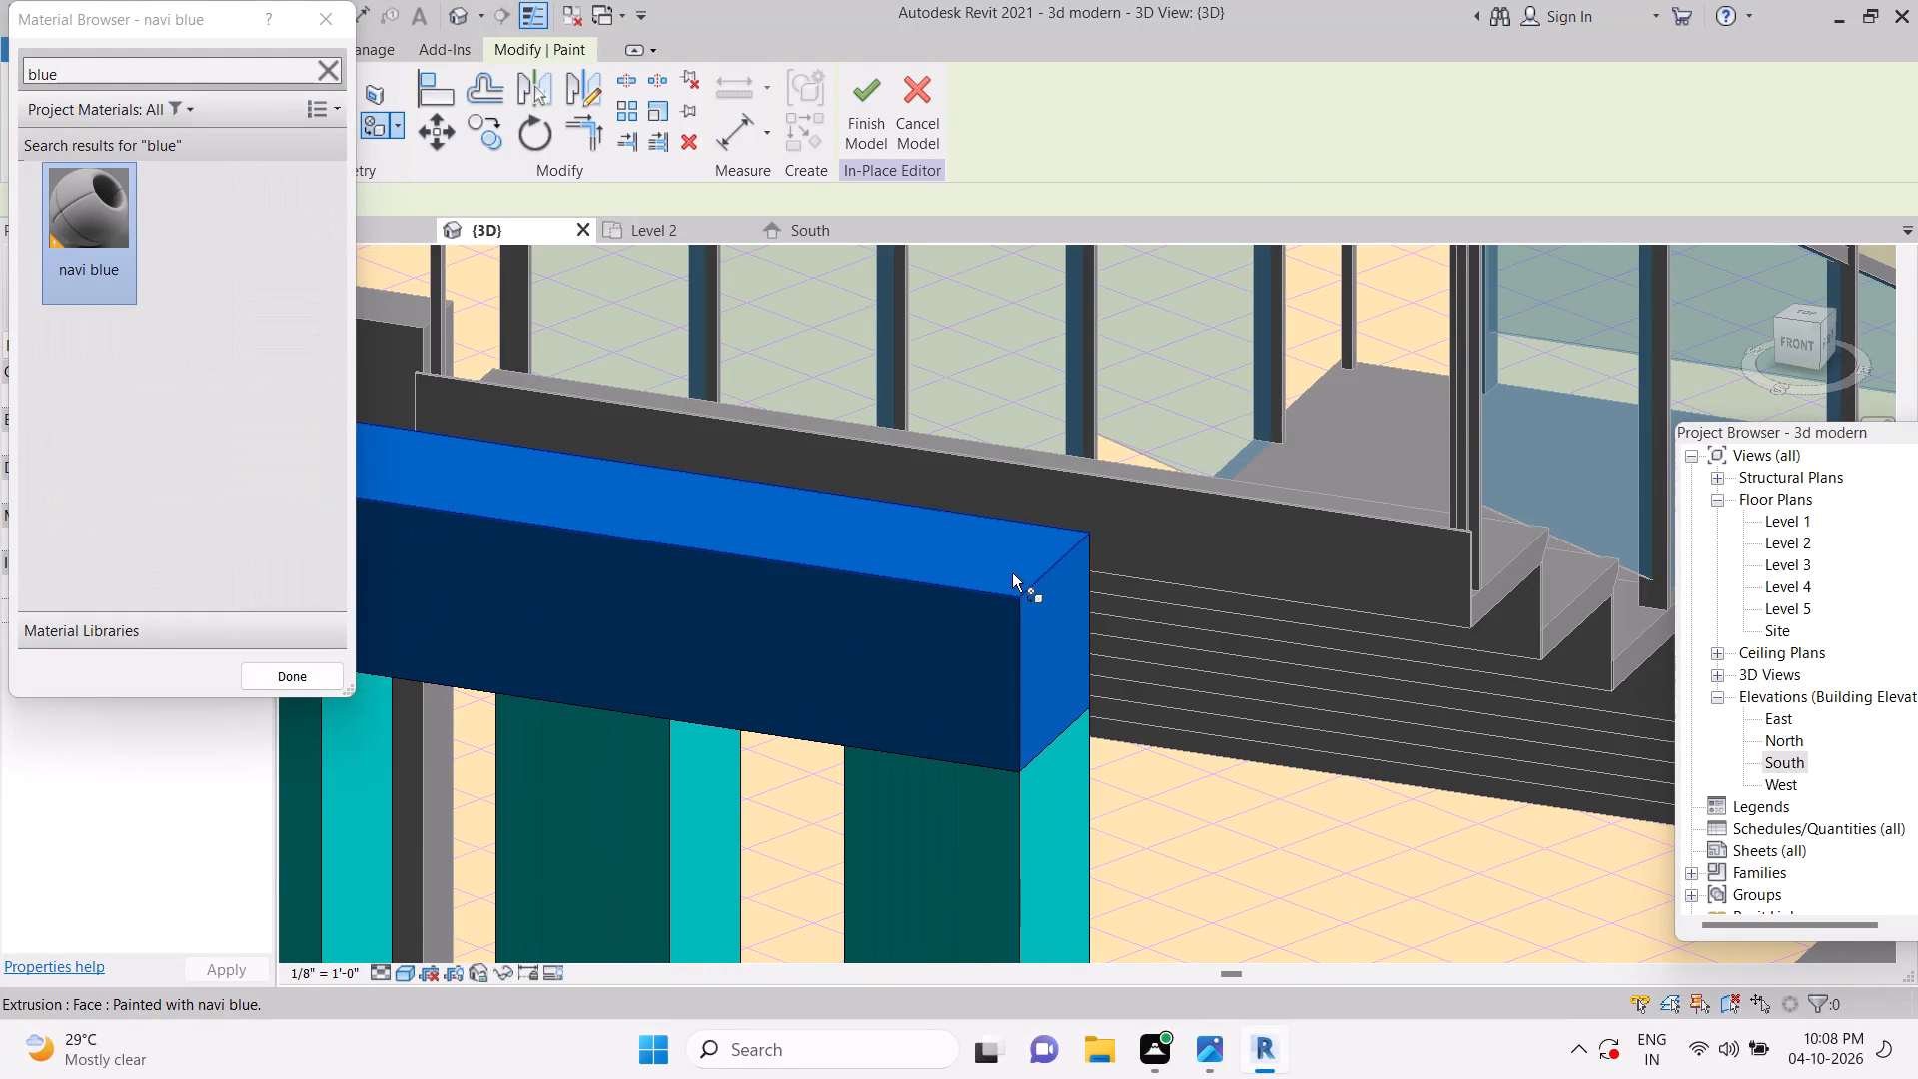
pyautogui.scroll(-5, 1031, 597)
pyautogui.keyDown('shift'); pyautogui.moveTo(799, 717); pyautogui.dragTo(1149, 728, button='middle'); pyautogui.keyUp('shift')
pyautogui.moveTo(1145, 728); pyautogui.dragTo(698, 808, button='middle')
pyautogui.moveTo(1498, 631); pyautogui.dragTo(1324, 794, button='middle')
pyautogui.scroll(12, 1414, 506)
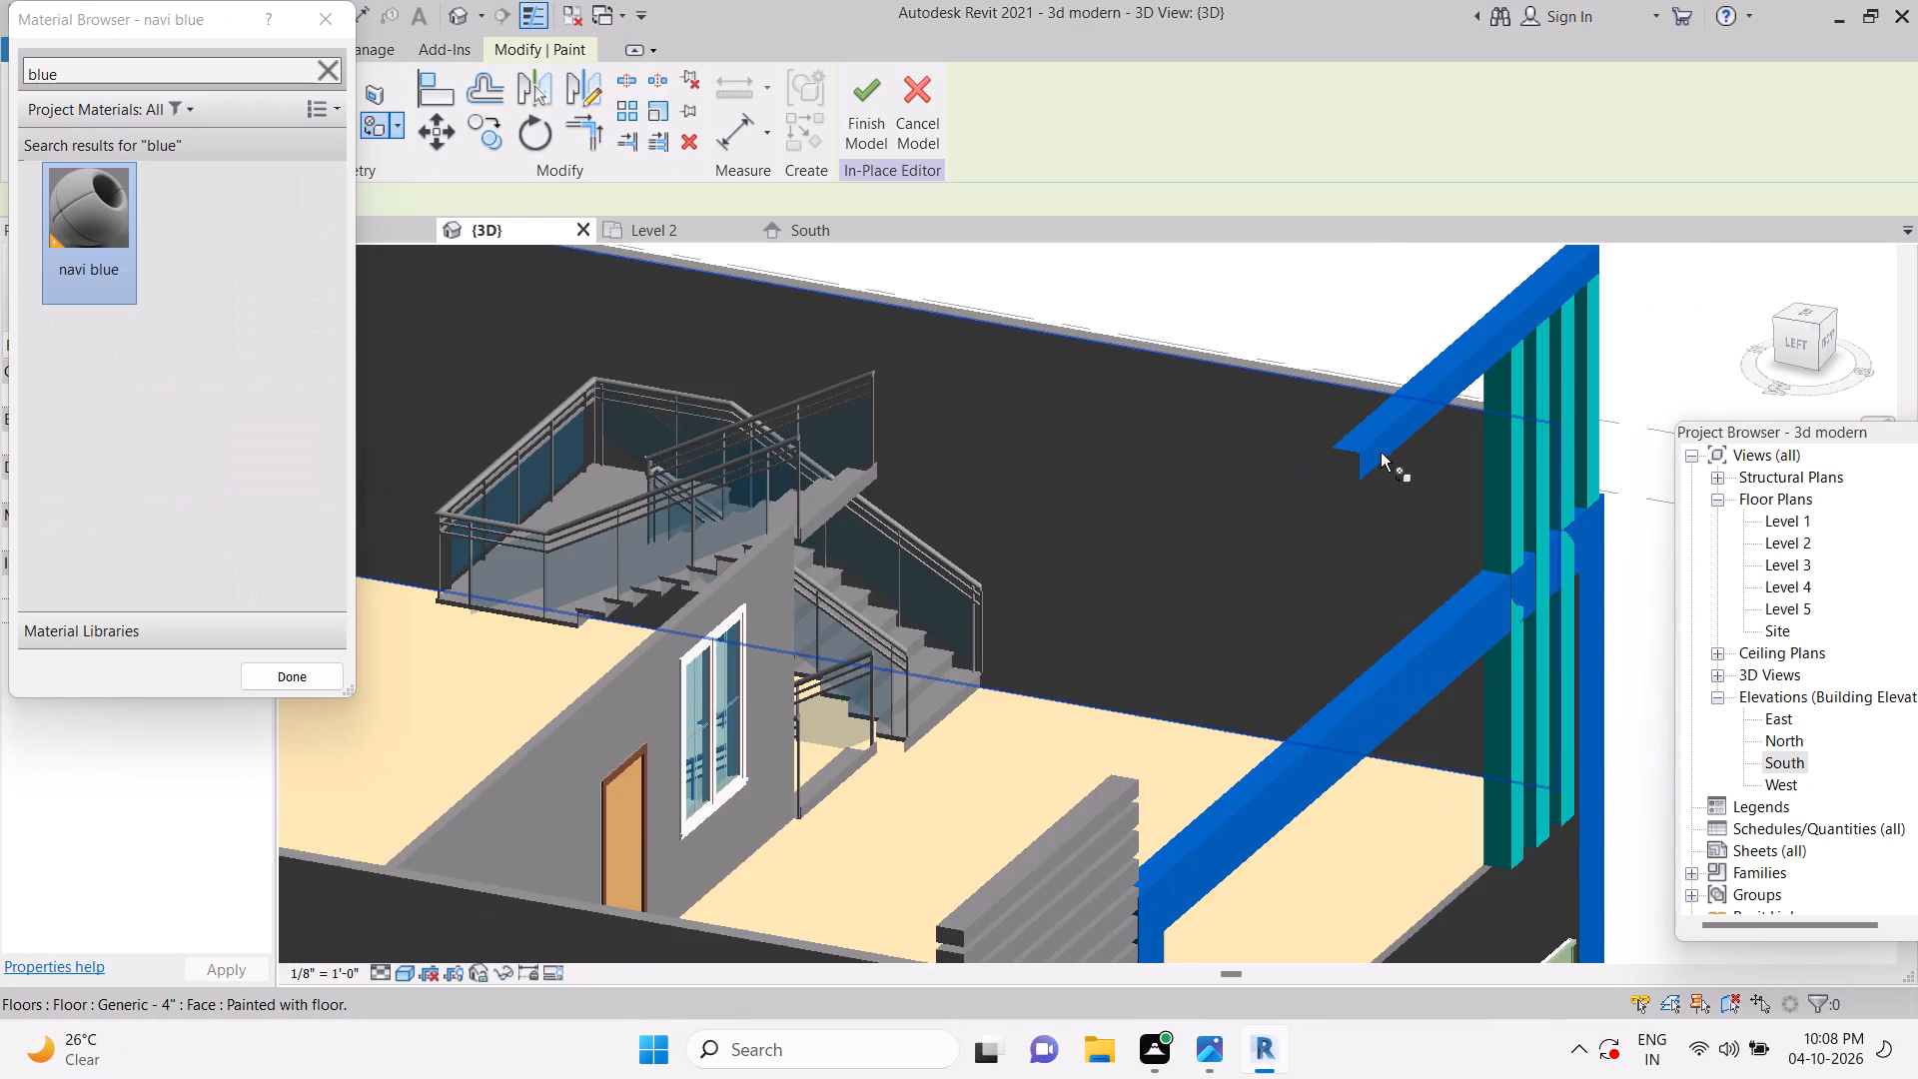
pyautogui.scroll(3, 1381, 453)
pyautogui.click(1208, 460)
pyautogui.scroll(-15, 1162, 571)
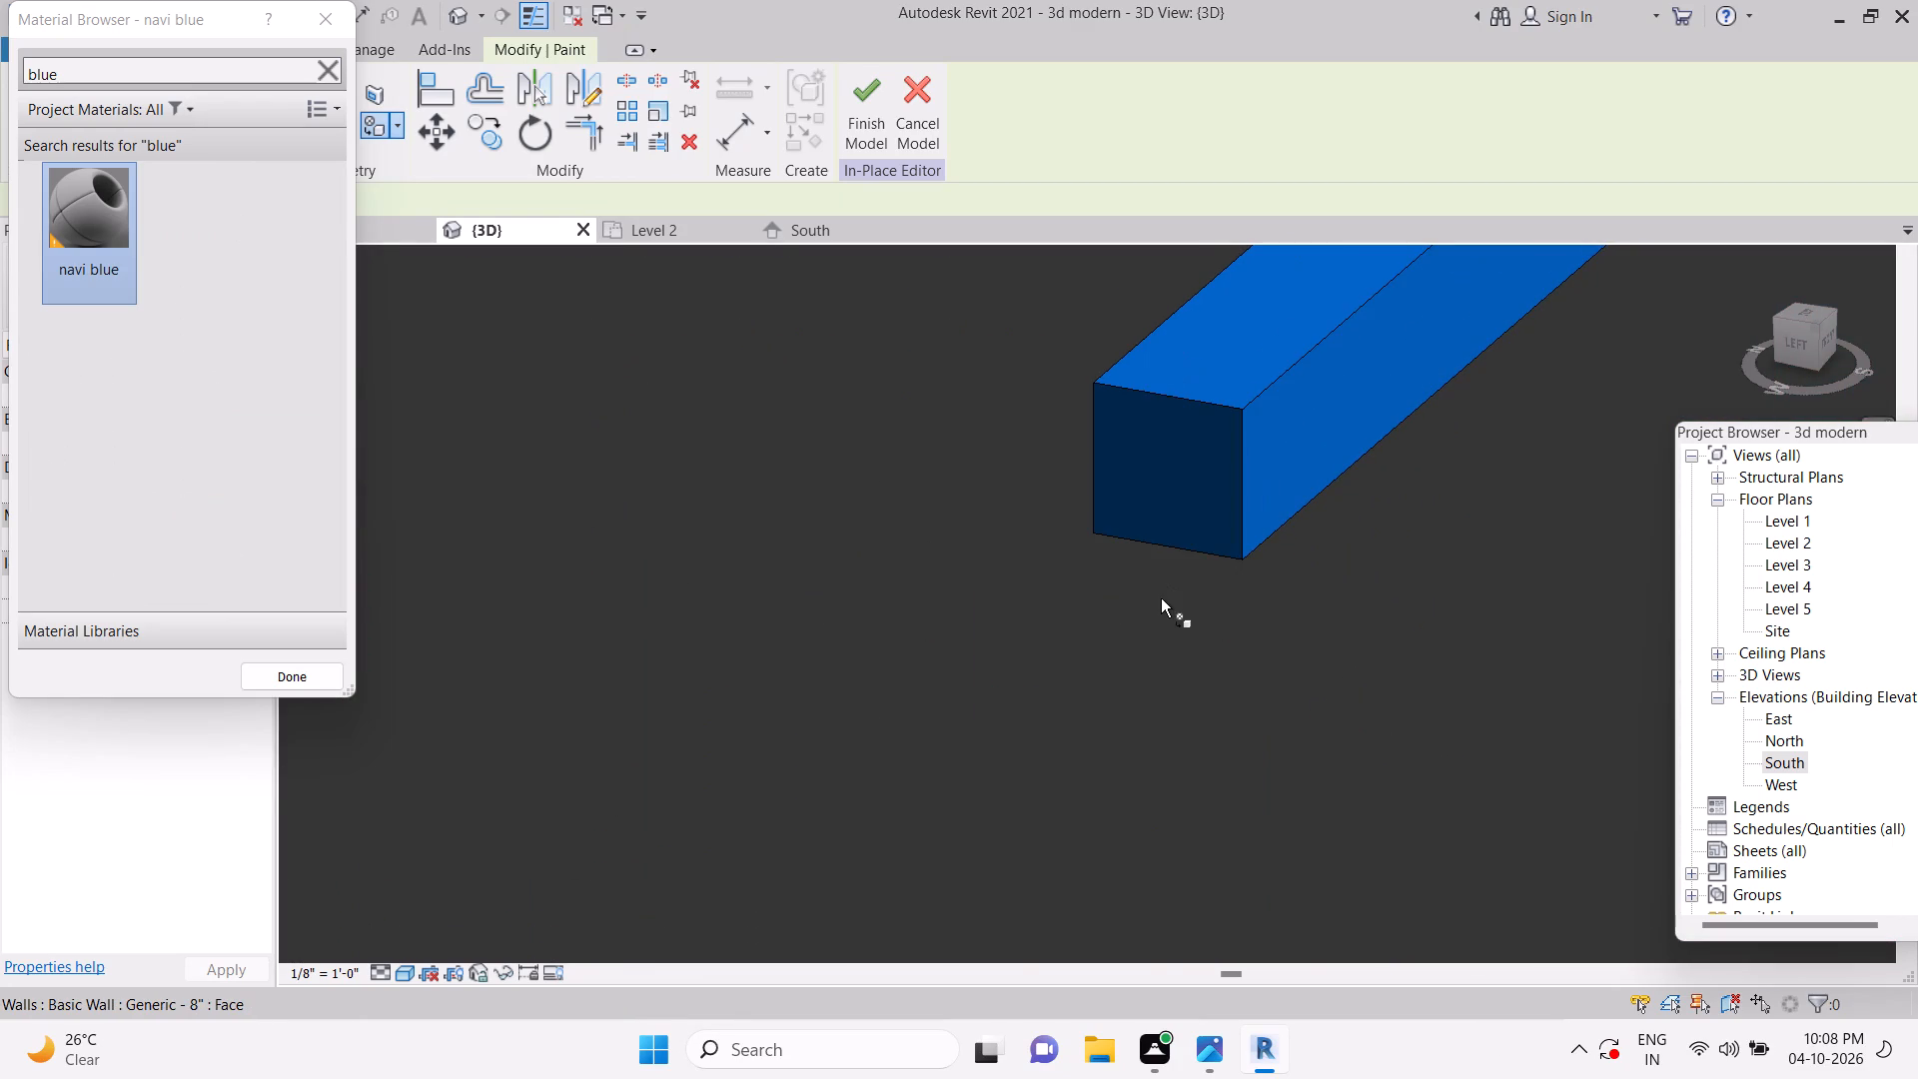
pyautogui.keyDown('shift'); pyautogui.moveTo(1125, 668); pyautogui.dragTo(1372, 683, button='middle'); pyautogui.keyUp('shift')
pyautogui.moveTo(1028, 491); pyautogui.dragTo(1387, 896, button='middle')
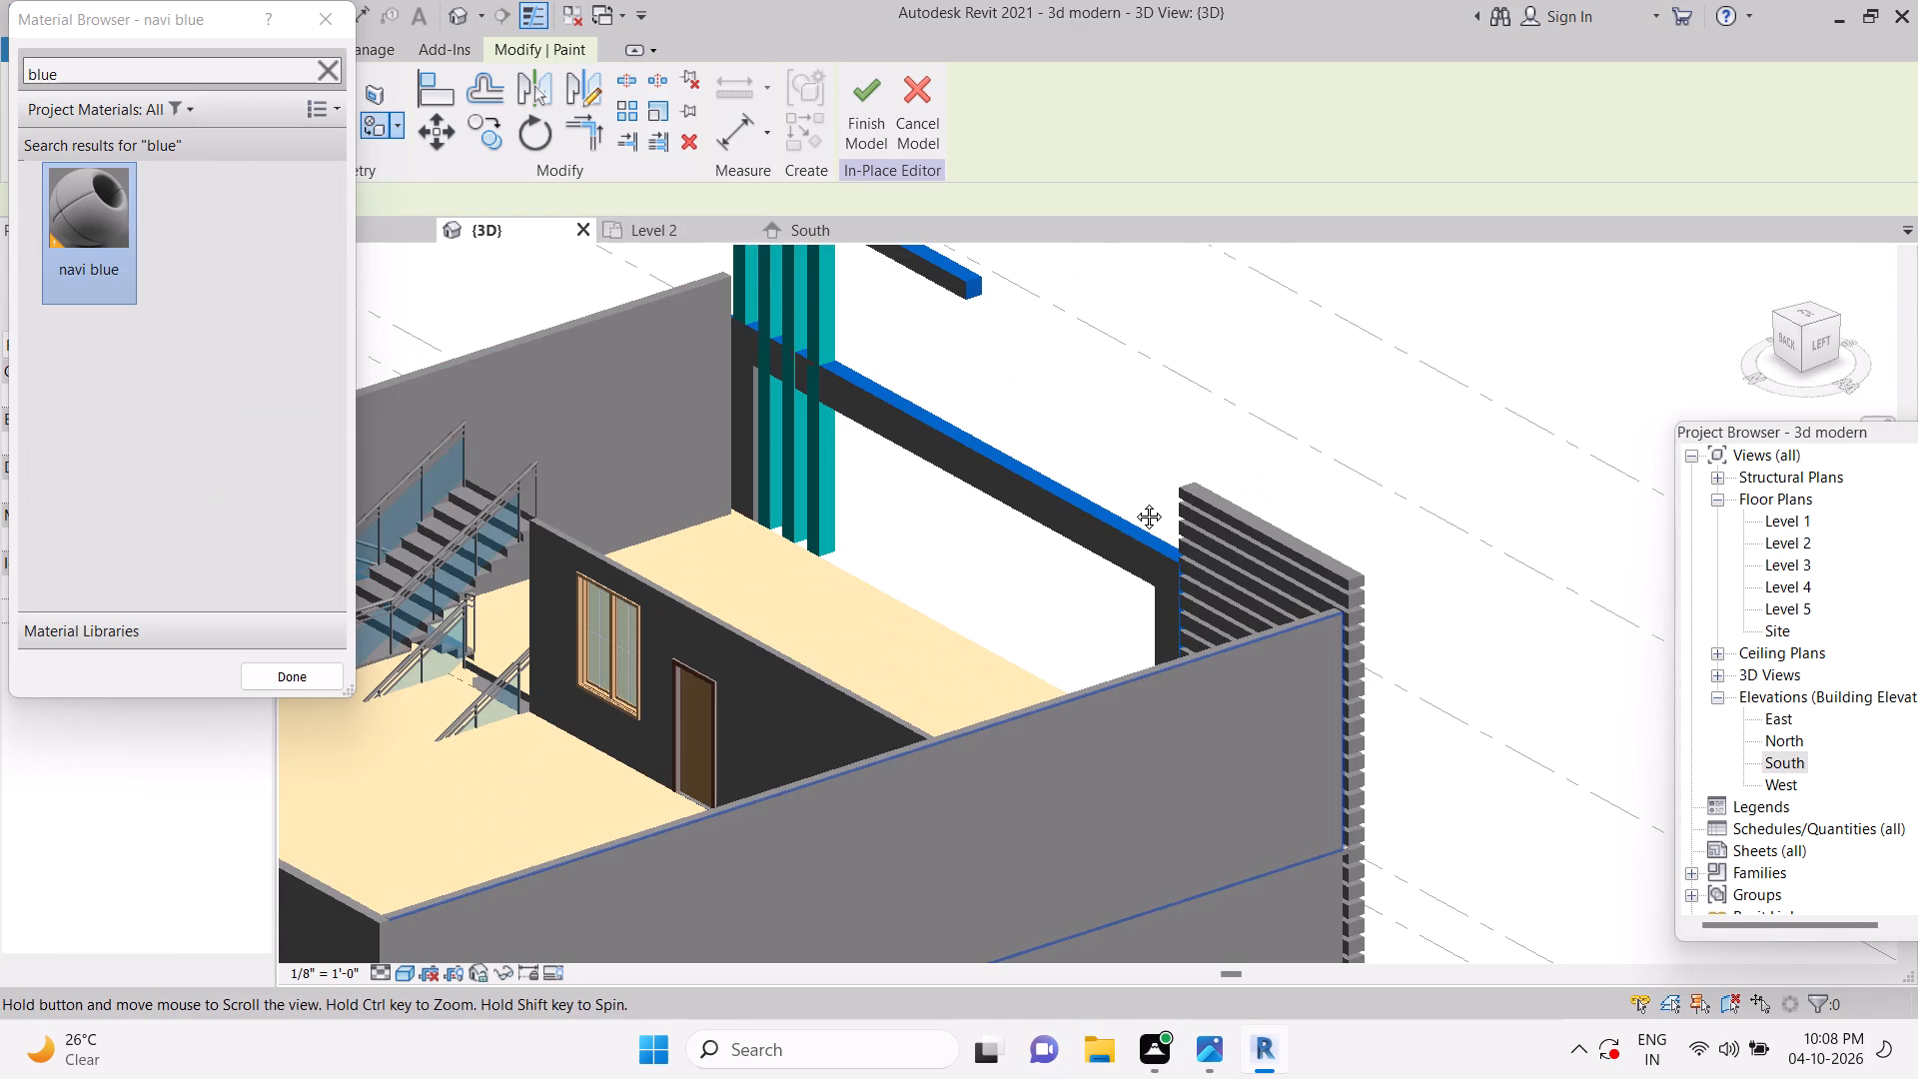
pyautogui.scroll(11, 1133, 498)
pyautogui.click(1144, 597)
pyautogui.scroll(-3, 1144, 597)
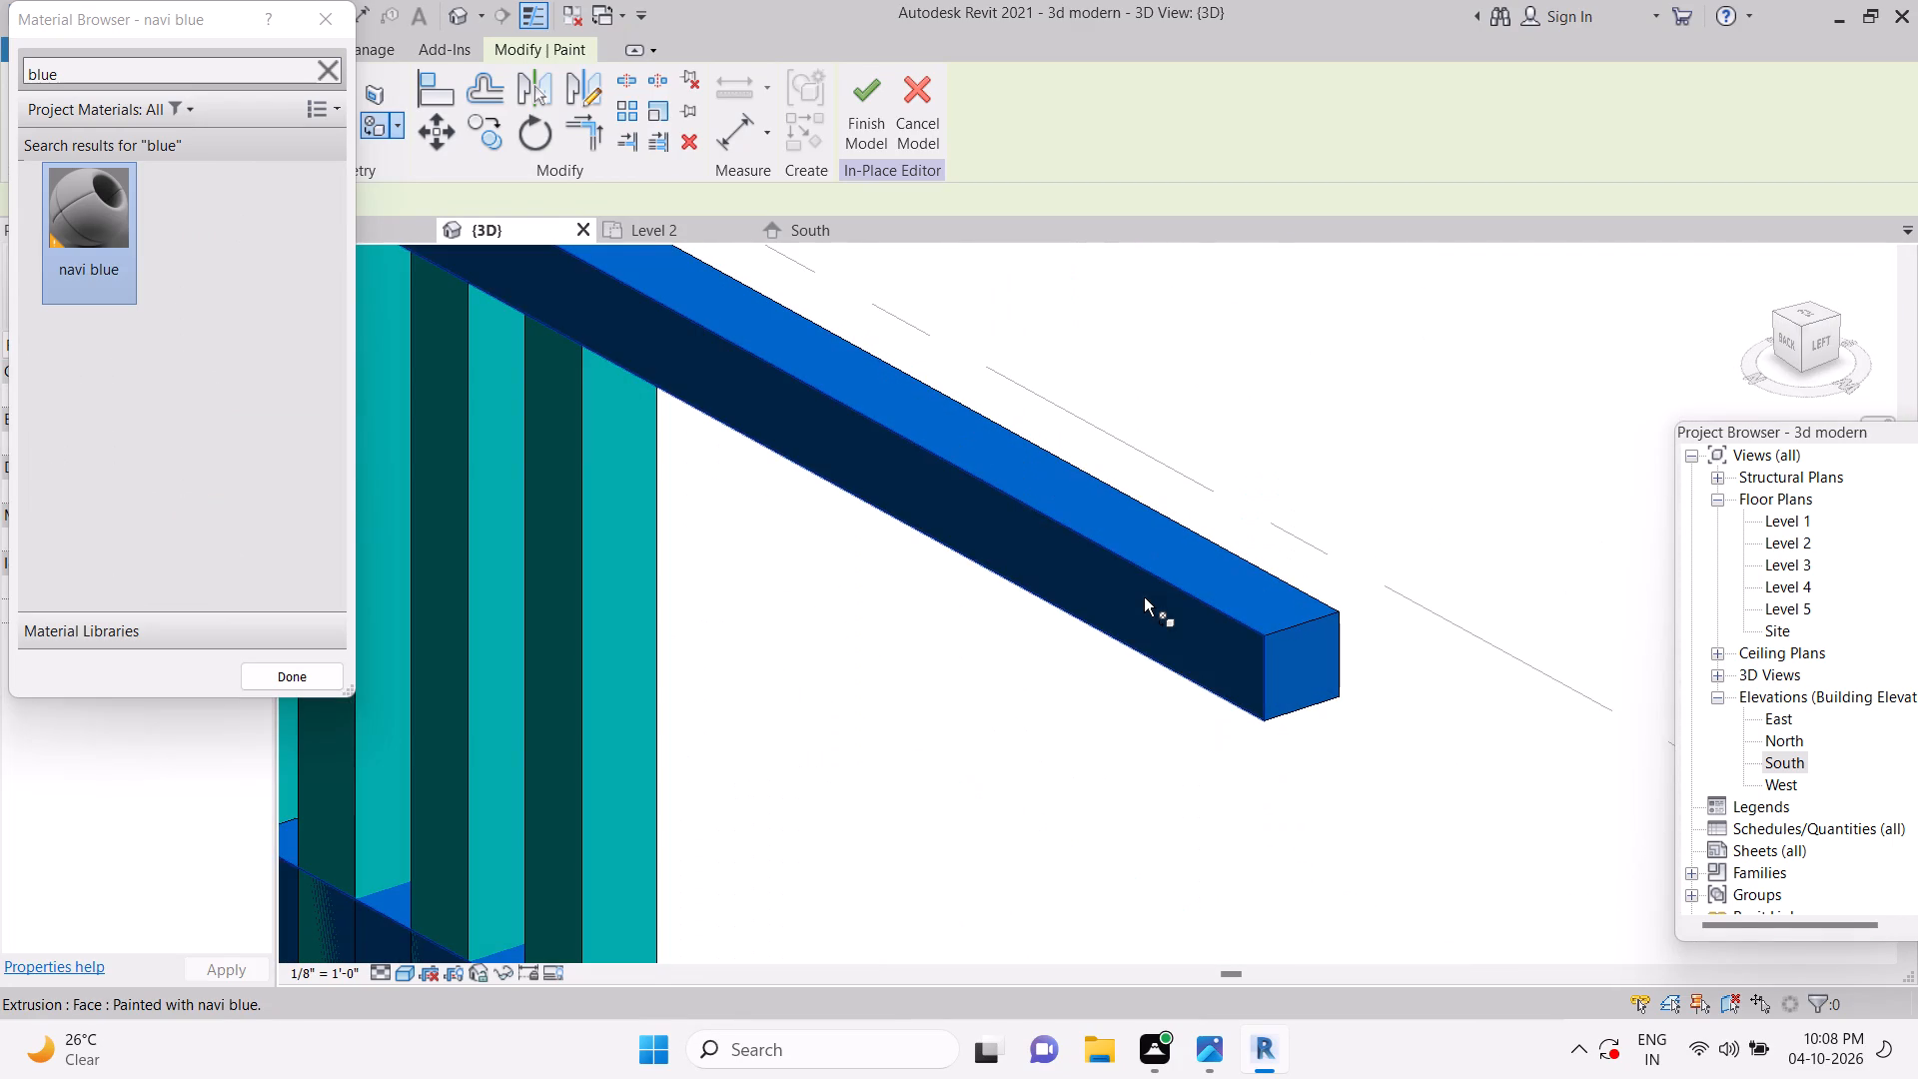
pyautogui.scroll(-7, 1144, 597)
pyautogui.press('Escape')
pyautogui.press('Escape')
# Finish the frame's in-place model with the painted slab.
pyautogui.click(872, 124)
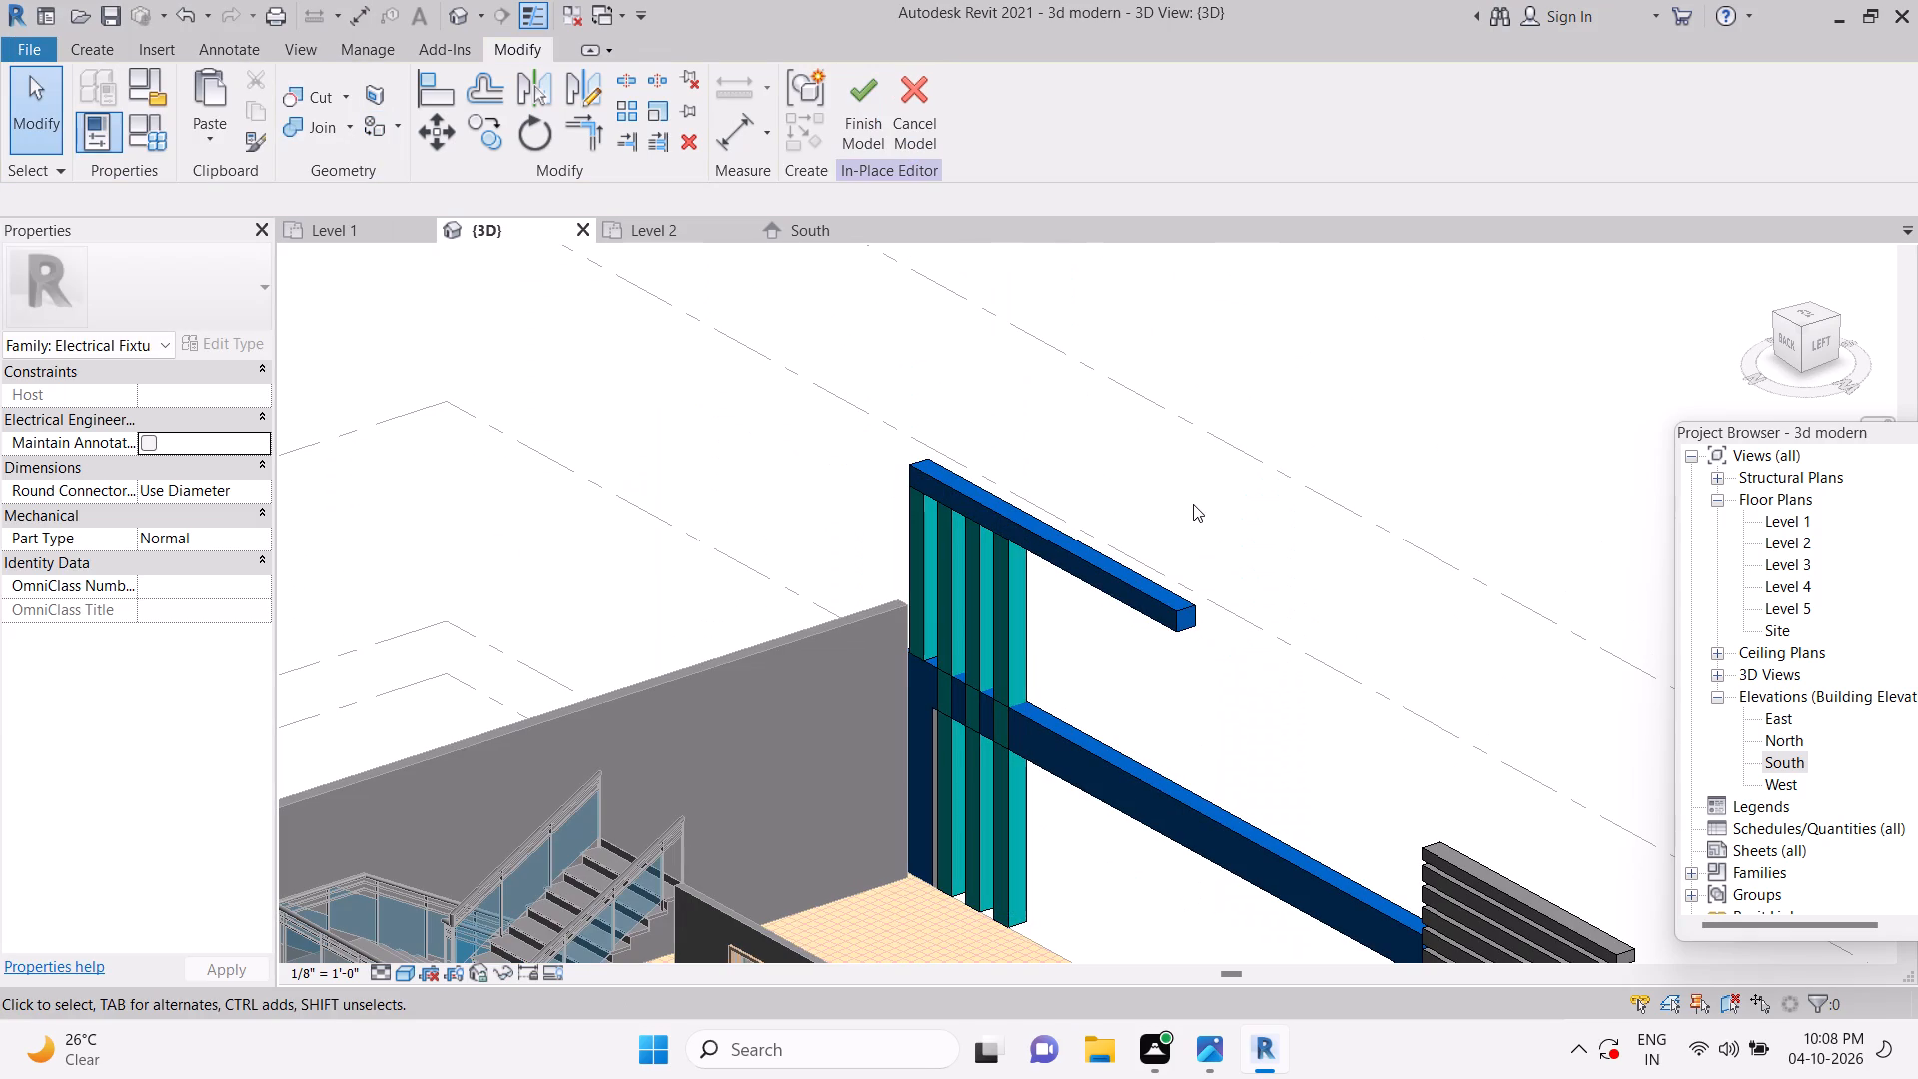
pyautogui.press('Escape')
pyautogui.press('Escape')
pyautogui.press('Escape')
pyautogui.click(863, 103)
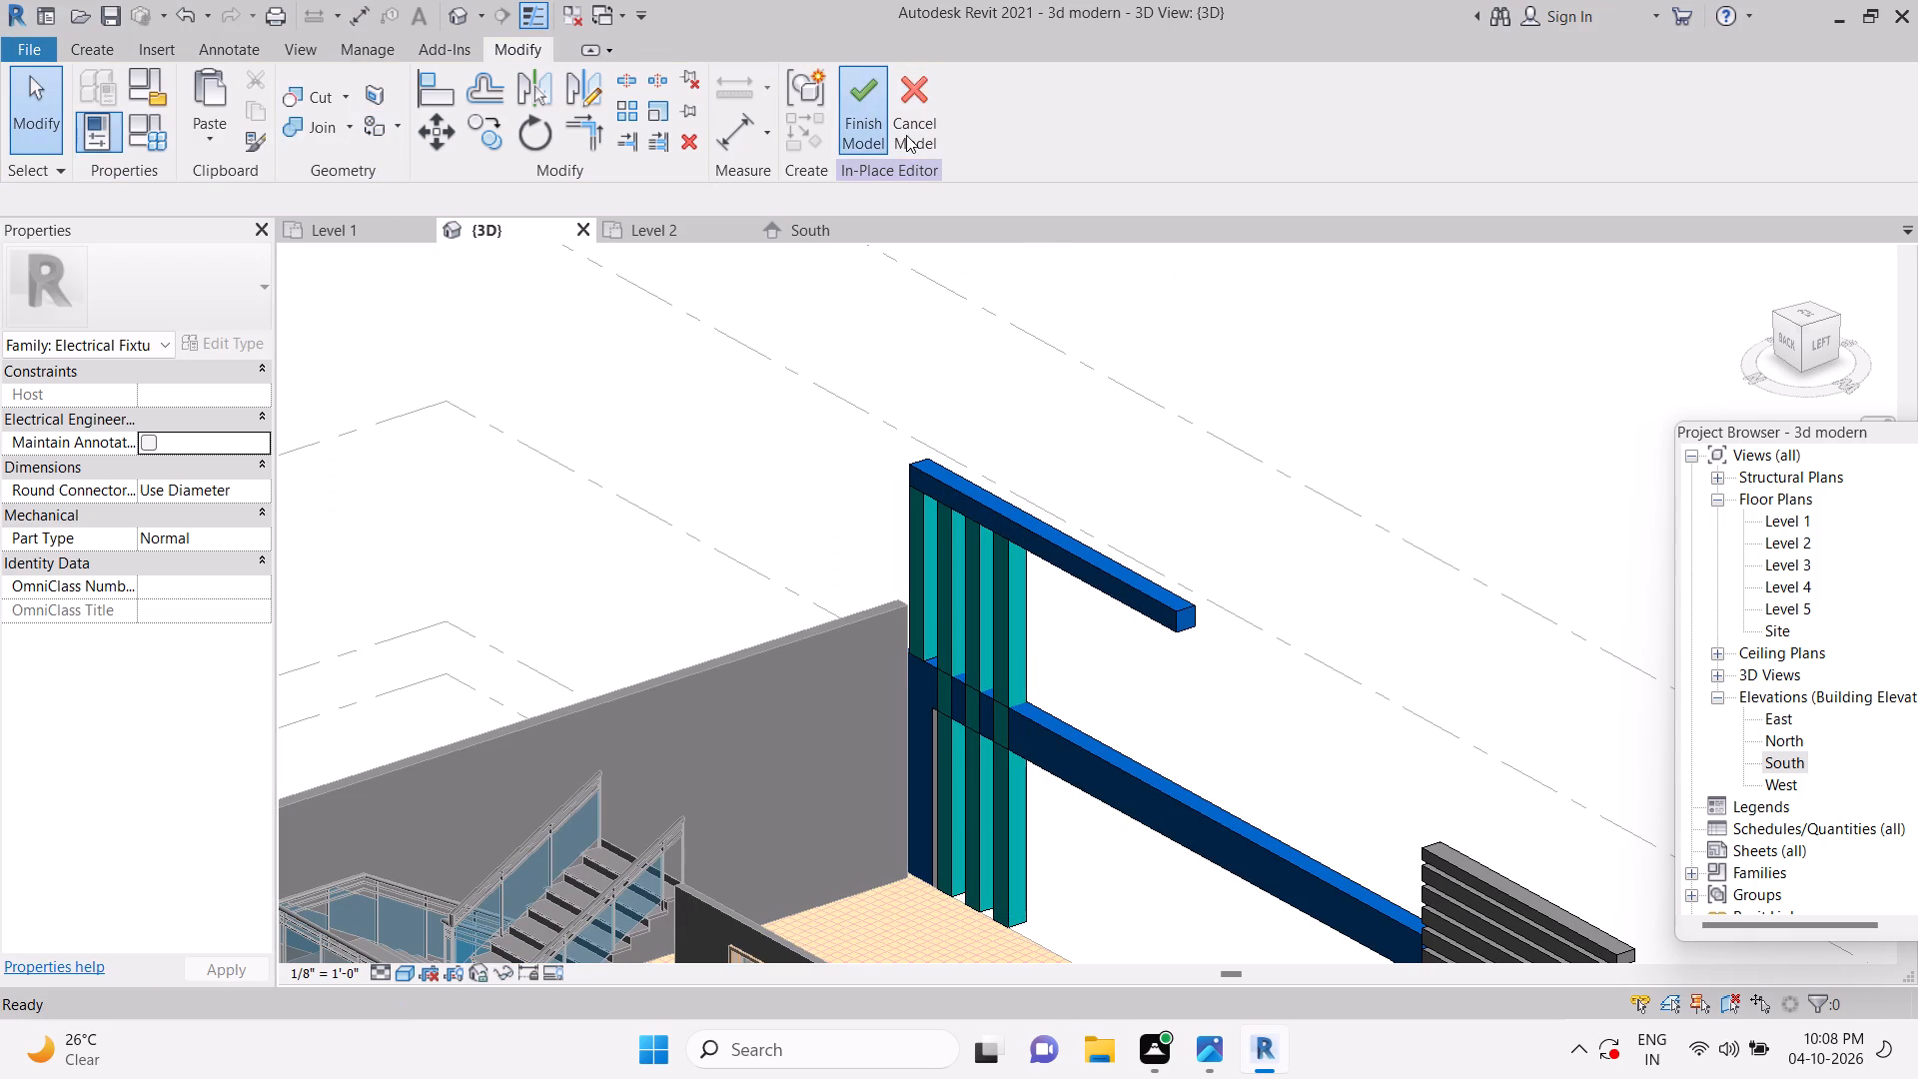
pyautogui.press('Escape')
pyautogui.press('Escape')
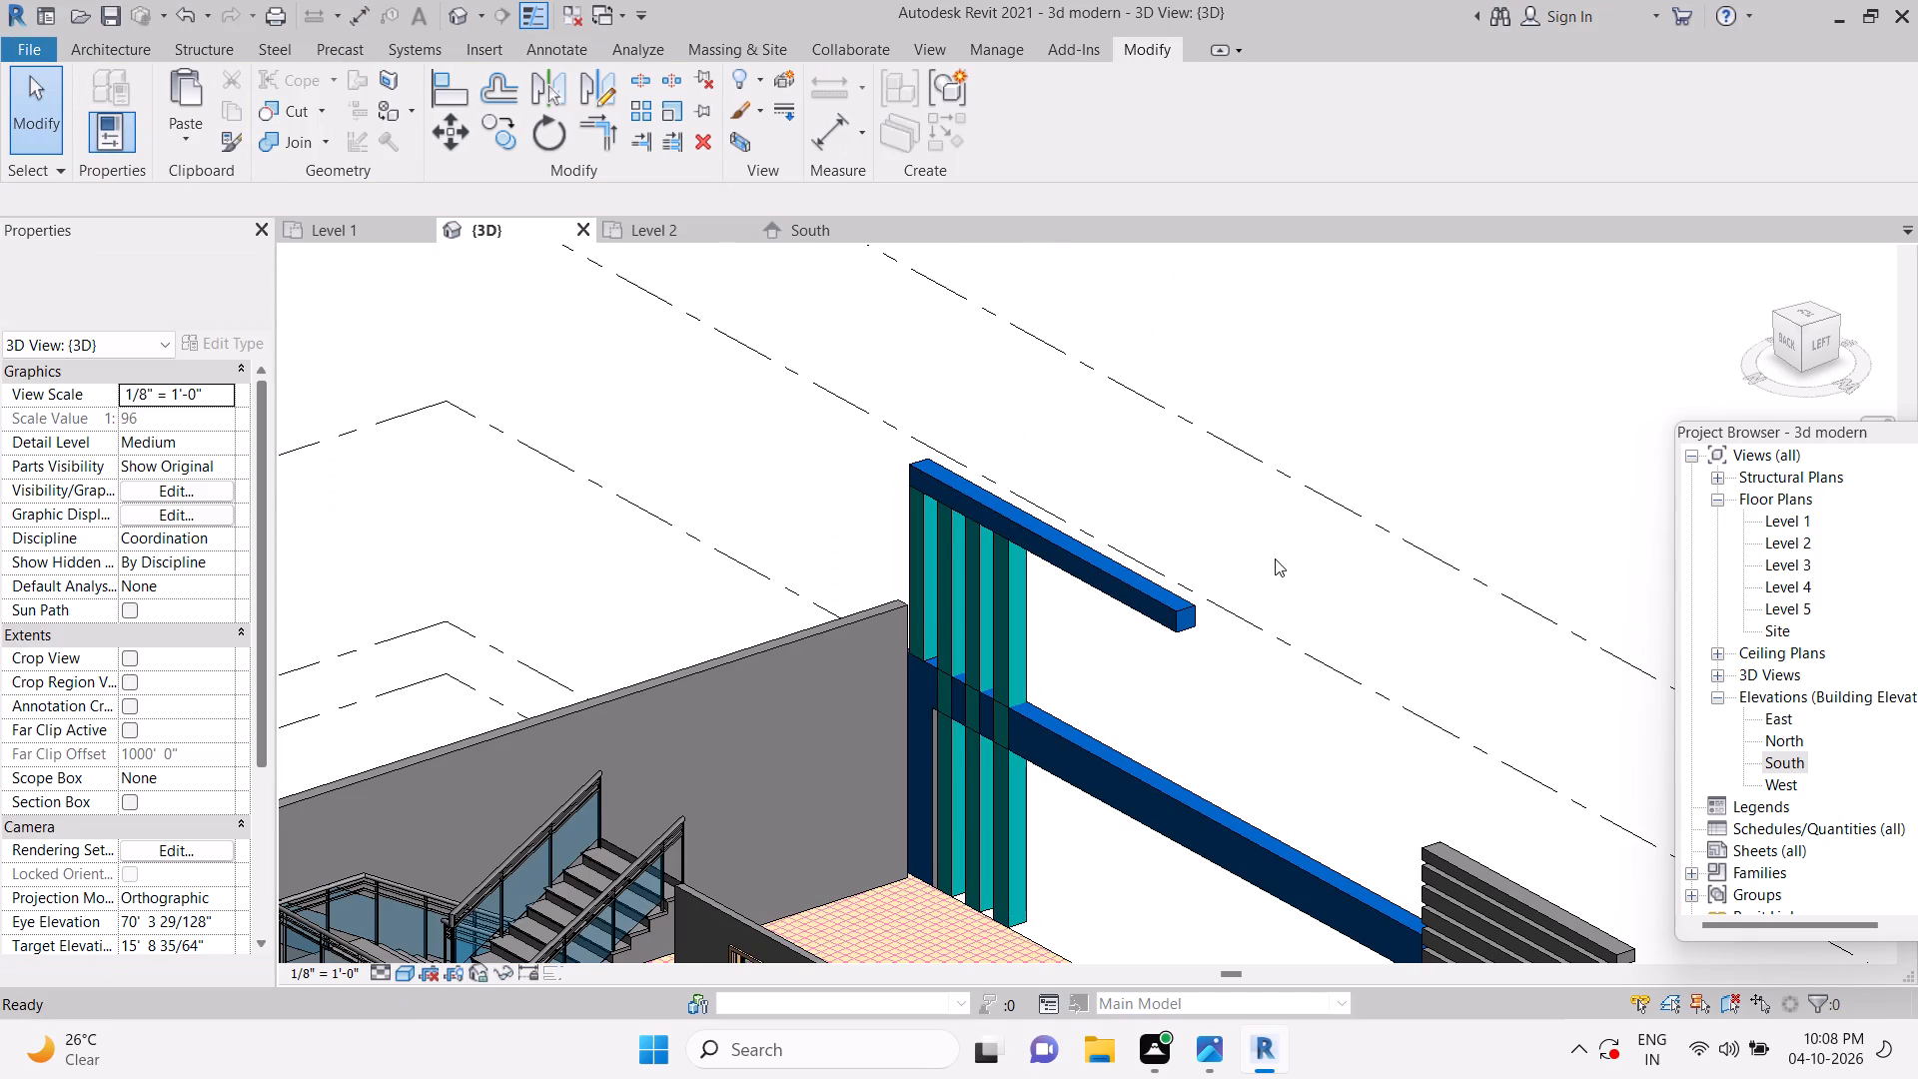
# Save the project.
pyautogui.hotkey('ctrl', 's')
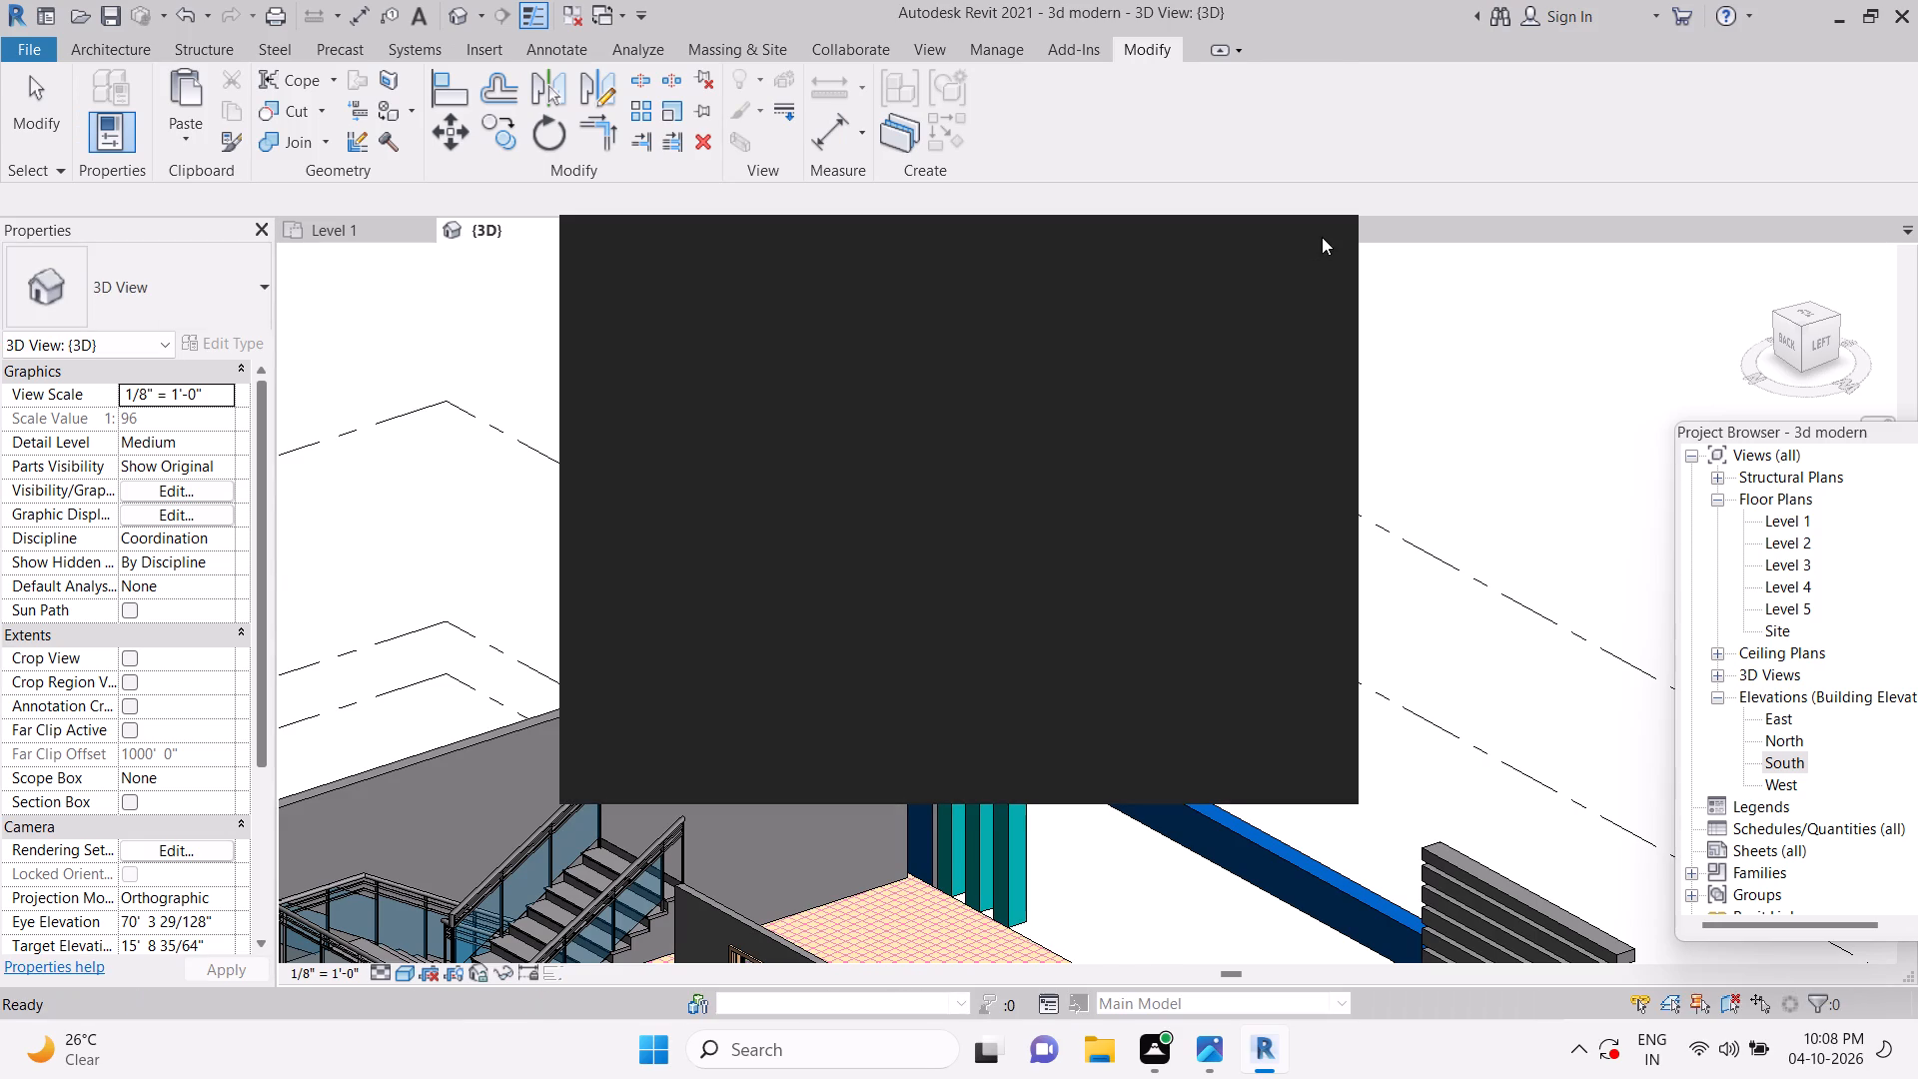
pyautogui.click(1300, 247)
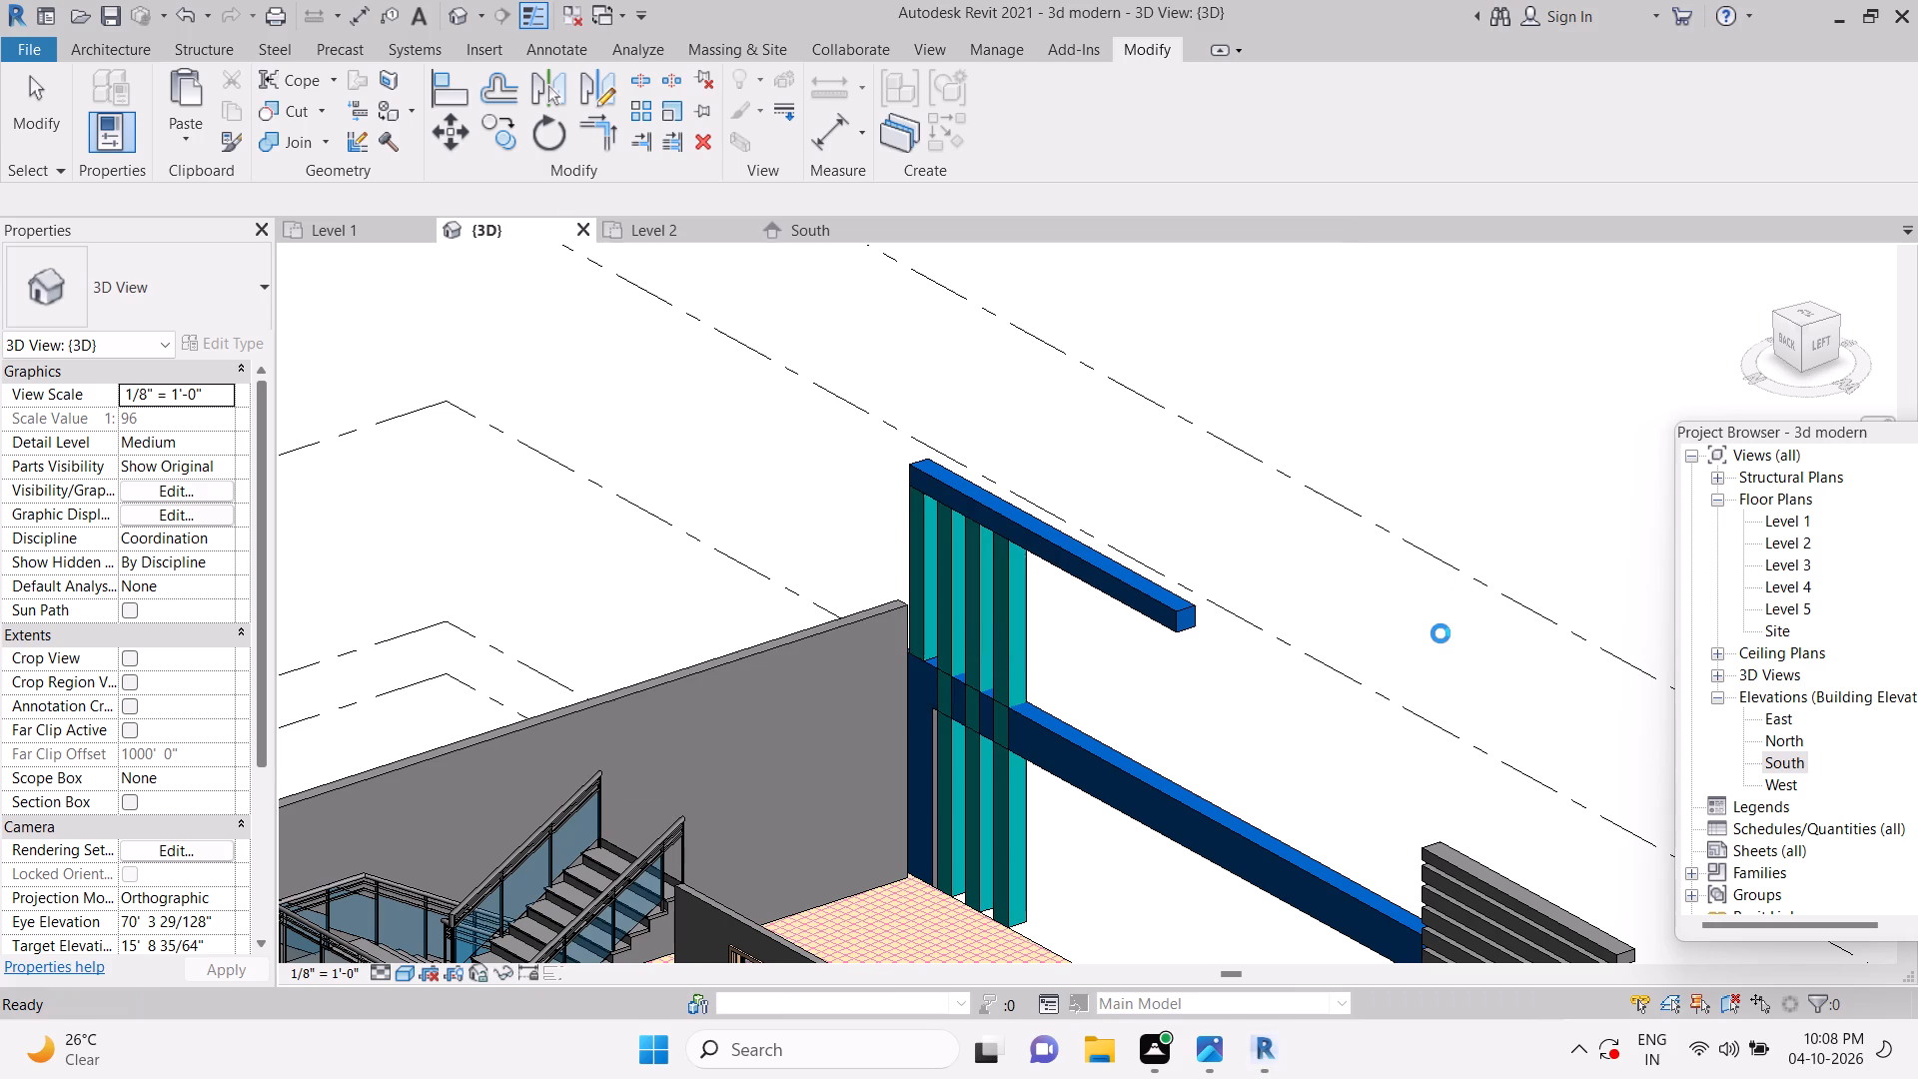
# Examine the house in the 3D front view and compare the facade with the reference elevation image.
pyautogui.keyDown('shift'); pyautogui.moveTo(1428, 653); pyautogui.dragTo(1191, 687, button='middle'); pyautogui.keyUp('shift')
pyautogui.keyDown('shift'); pyautogui.moveTo(1301, 687); pyautogui.dragTo(915, 569, button='middle'); pyautogui.keyUp('shift')
pyautogui.scroll(-2, 879, 699)
pyautogui.moveTo(879, 699); pyautogui.dragTo(1043, 405, button='middle')
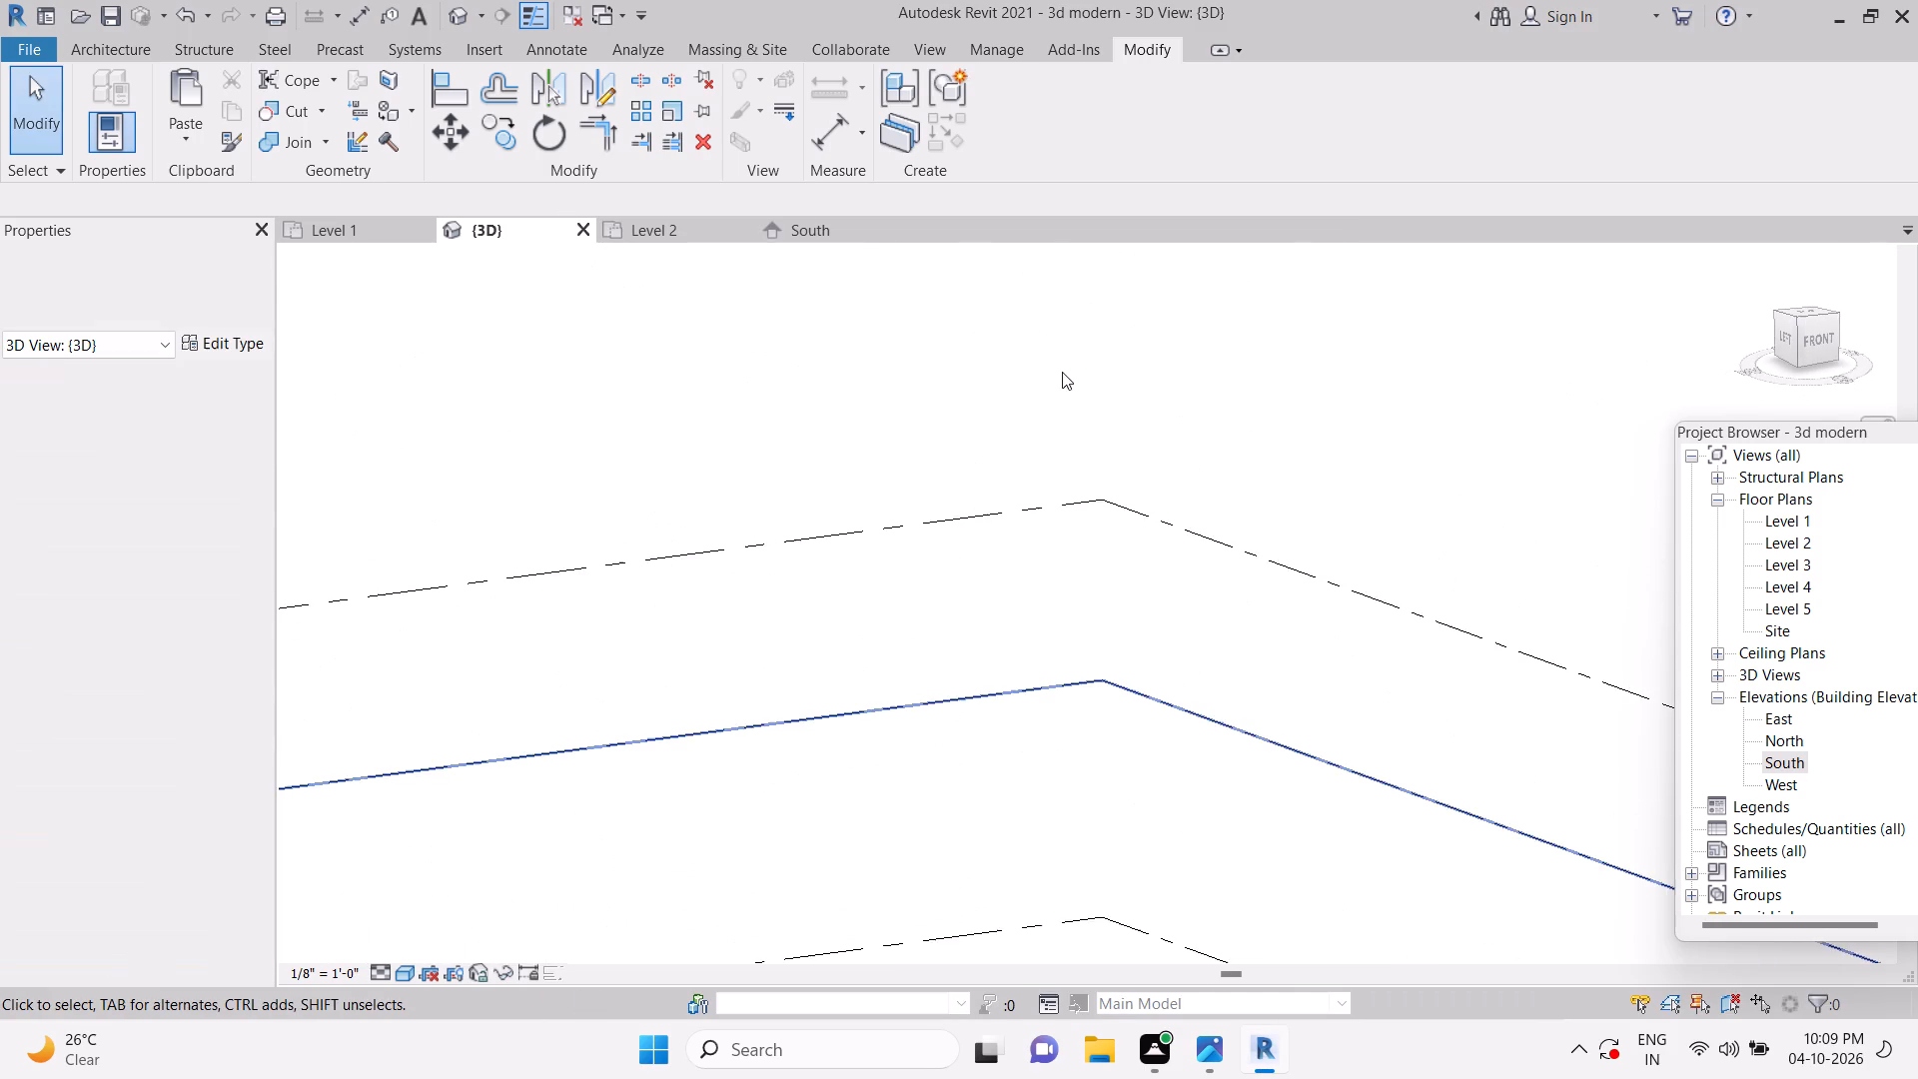
pyautogui.scroll(-3, 1063, 391)
pyautogui.moveTo(1012, 752); pyautogui.dragTo(931, 586, button='middle')
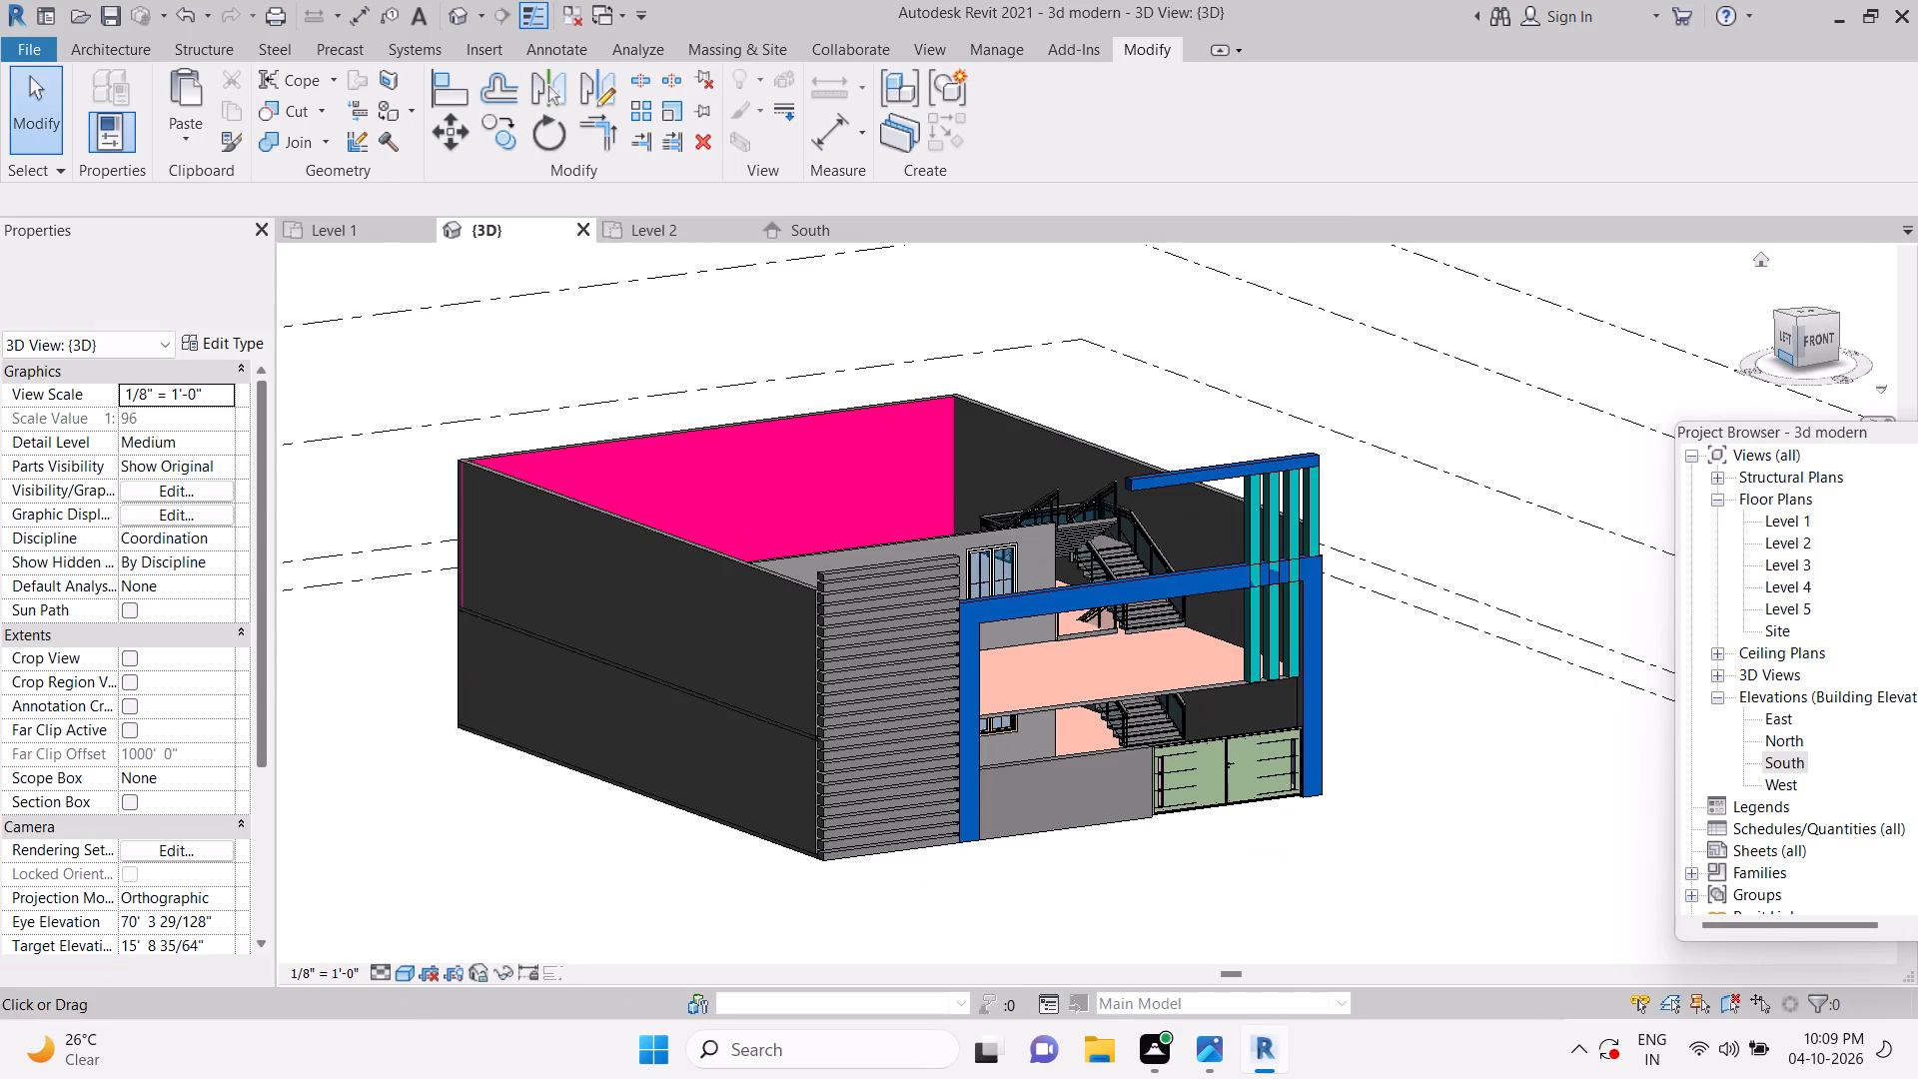
pyautogui.click(1820, 341)
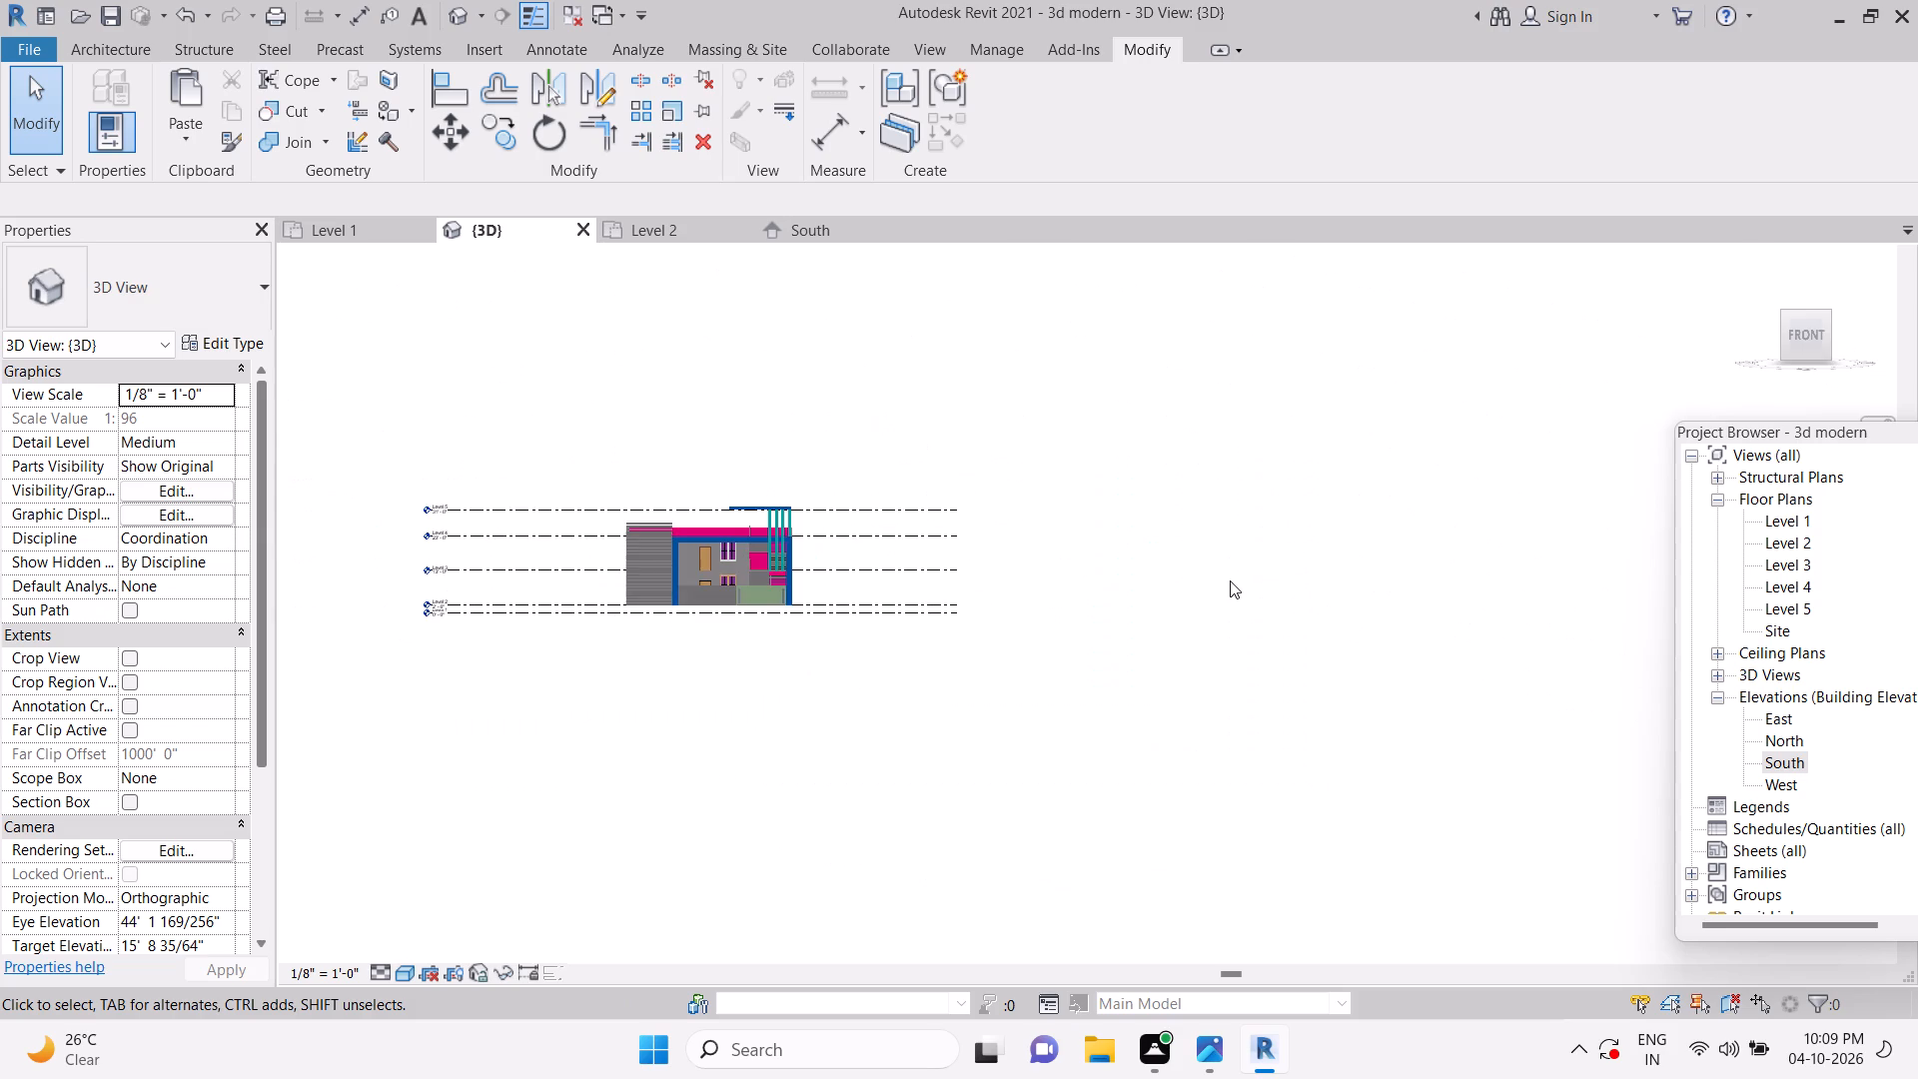
pyautogui.scroll(5, 1063, 593)
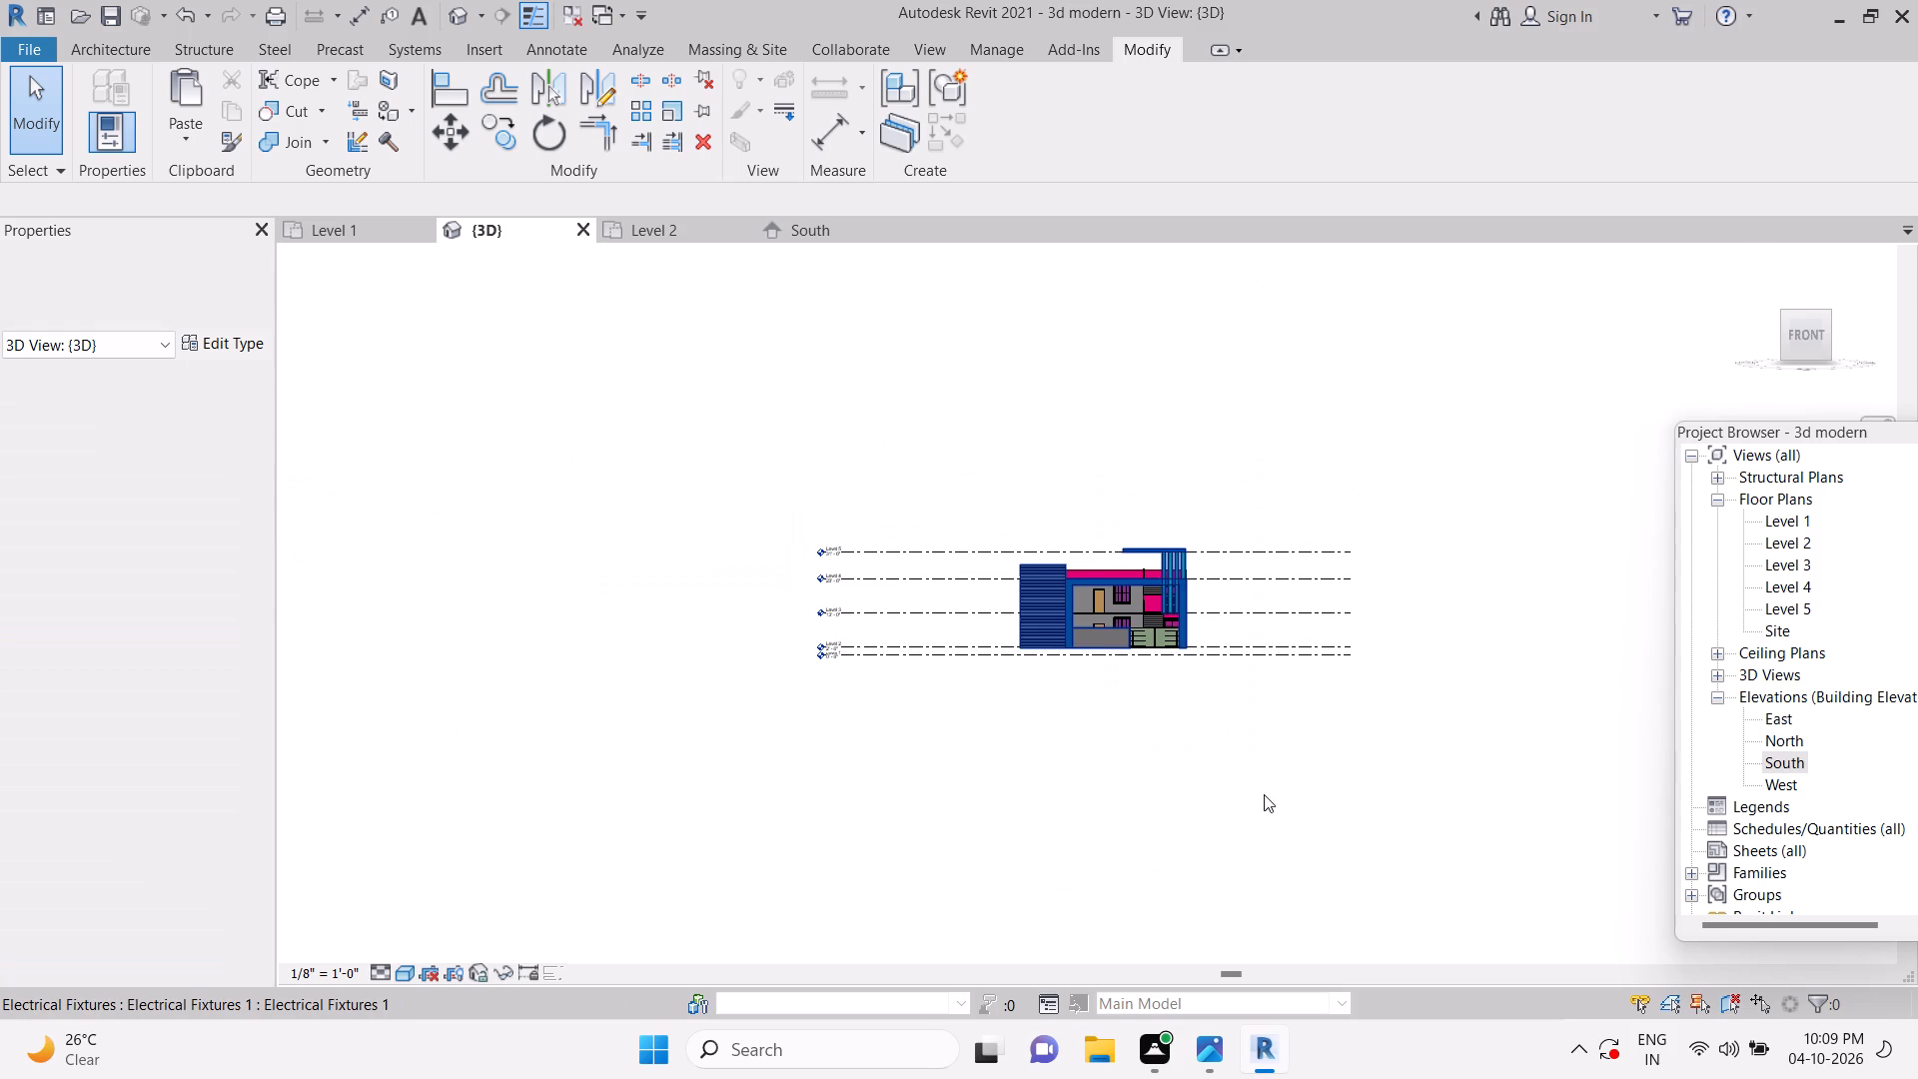
pyautogui.press('Escape')
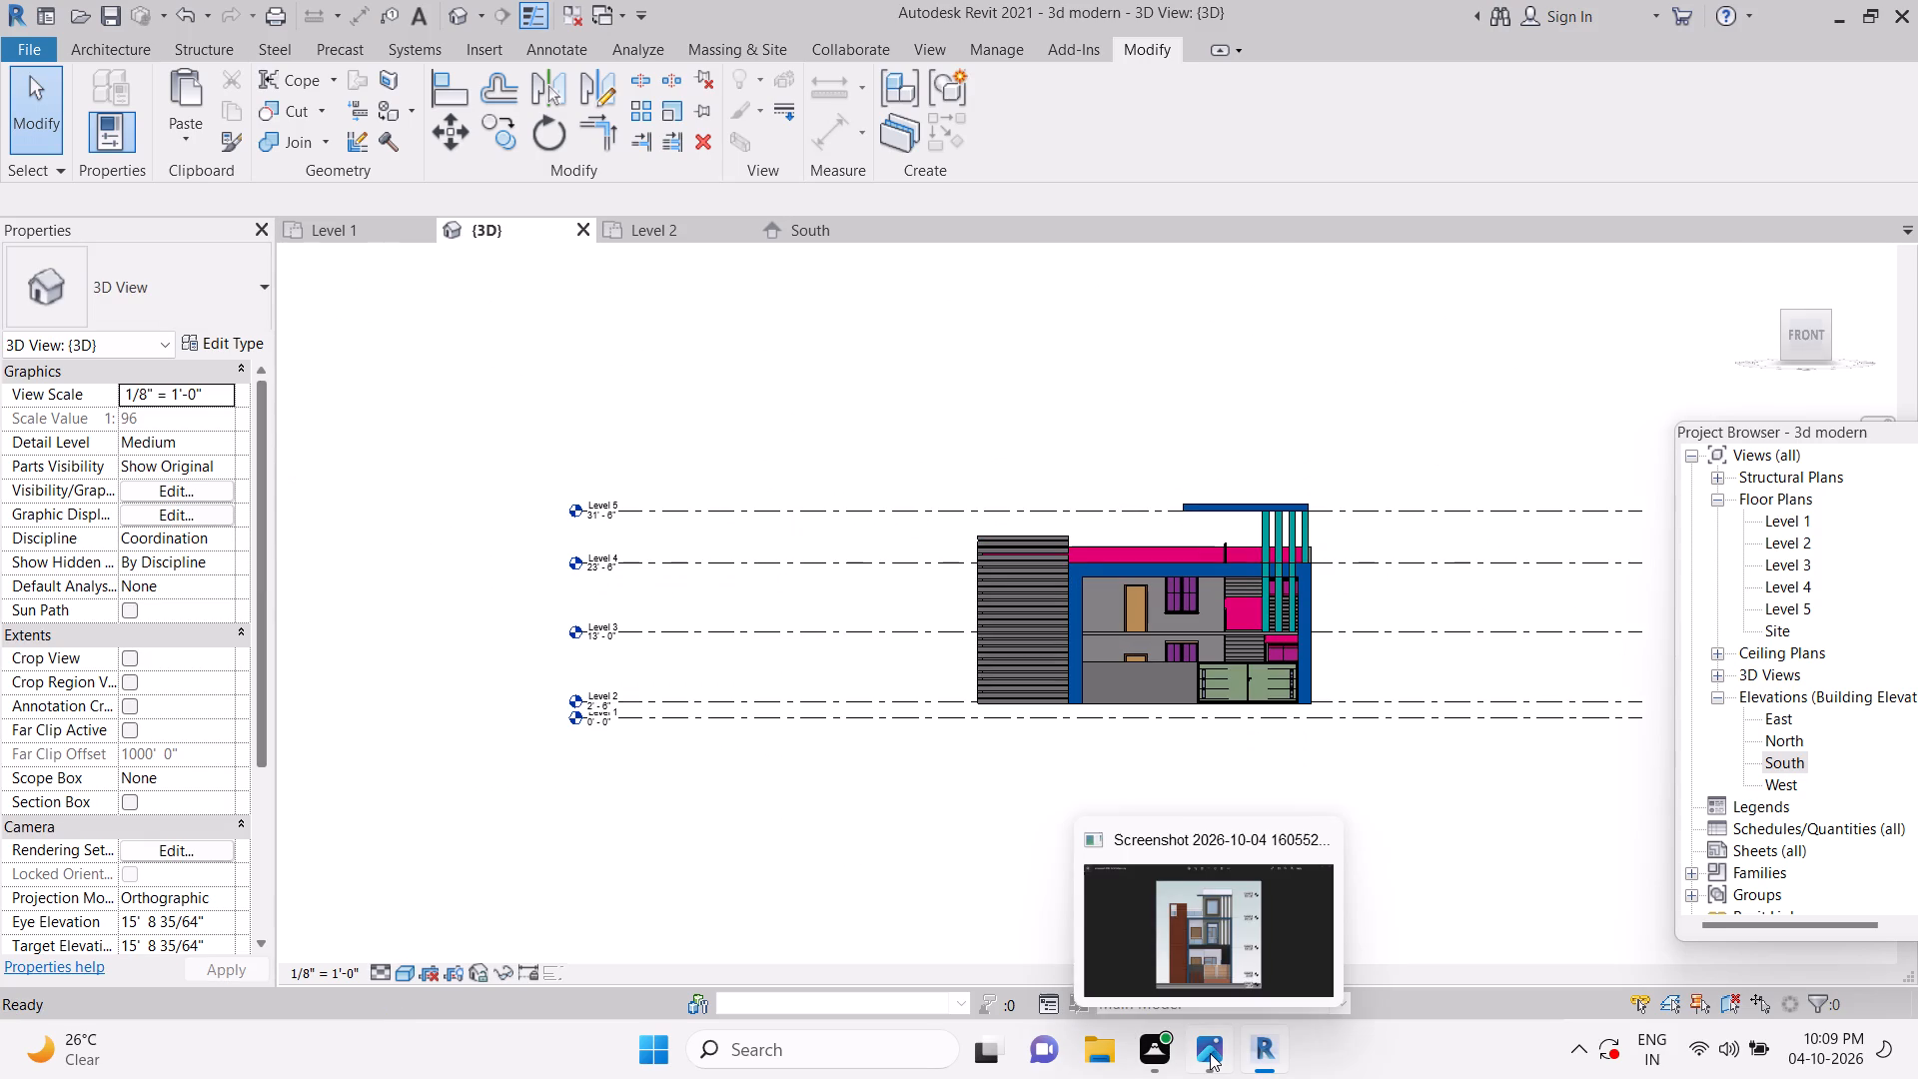
pyautogui.press('Escape')
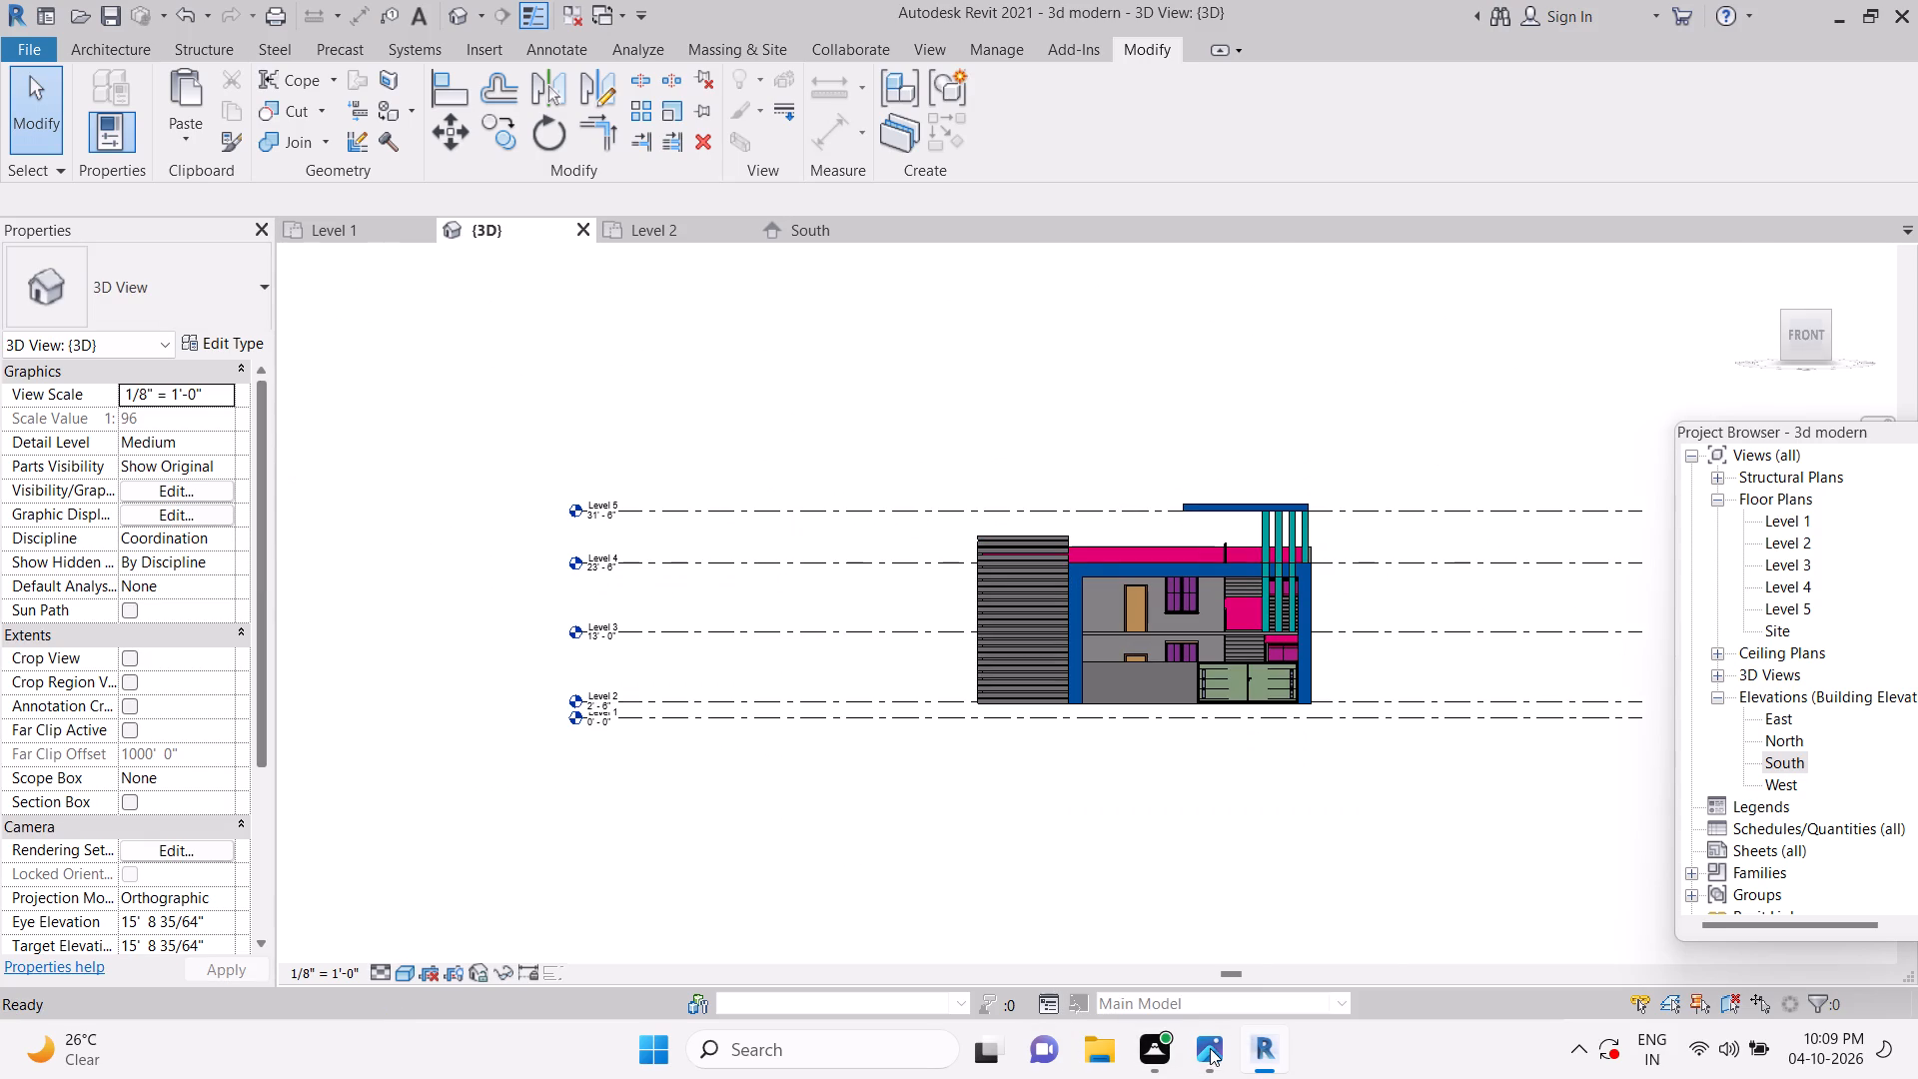
pyautogui.click(1210, 1048)
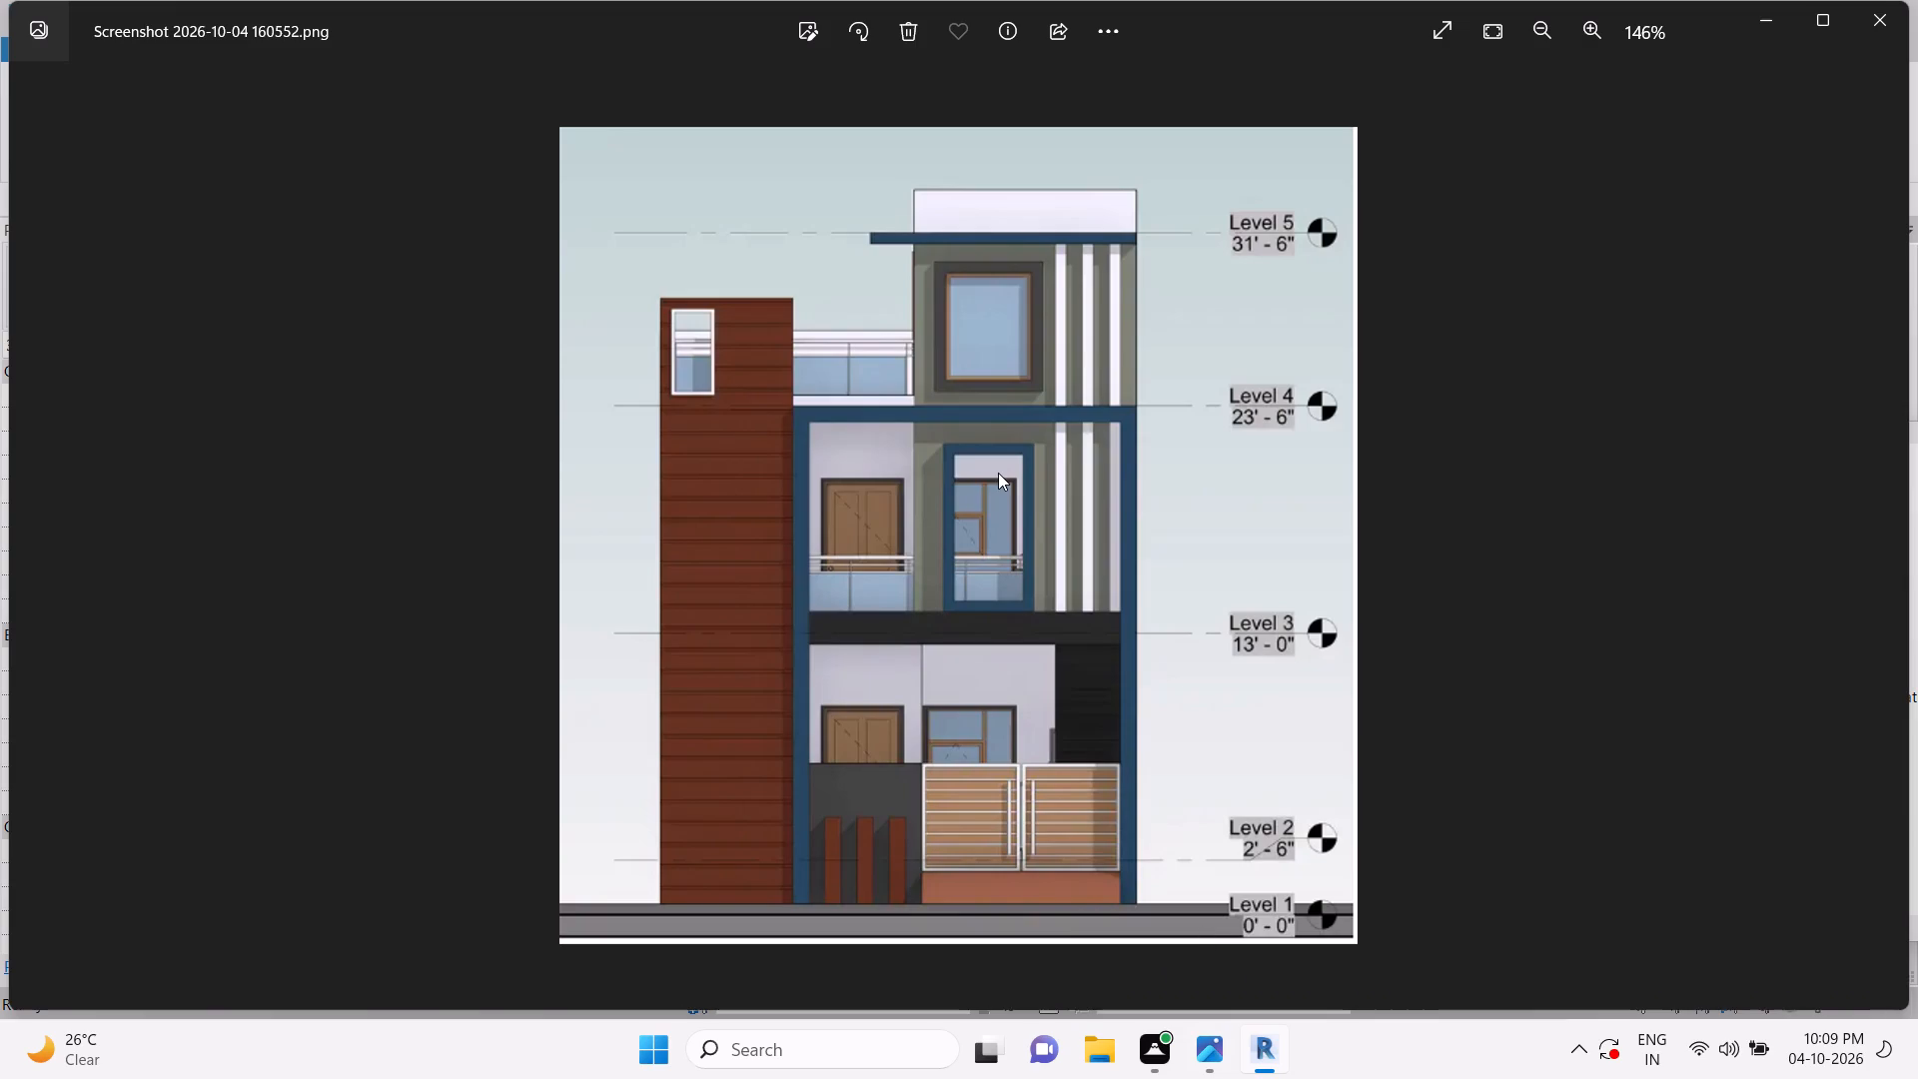
pyautogui.click(1211, 1049)
# Reopen the in-place model and sketch an extrusion rectangle about 1'-2" wide and 5' high at the front boundary wall's base, near the blue frame.
pyautogui.scroll(4, 1122, 684)
pyautogui.press('Escape')
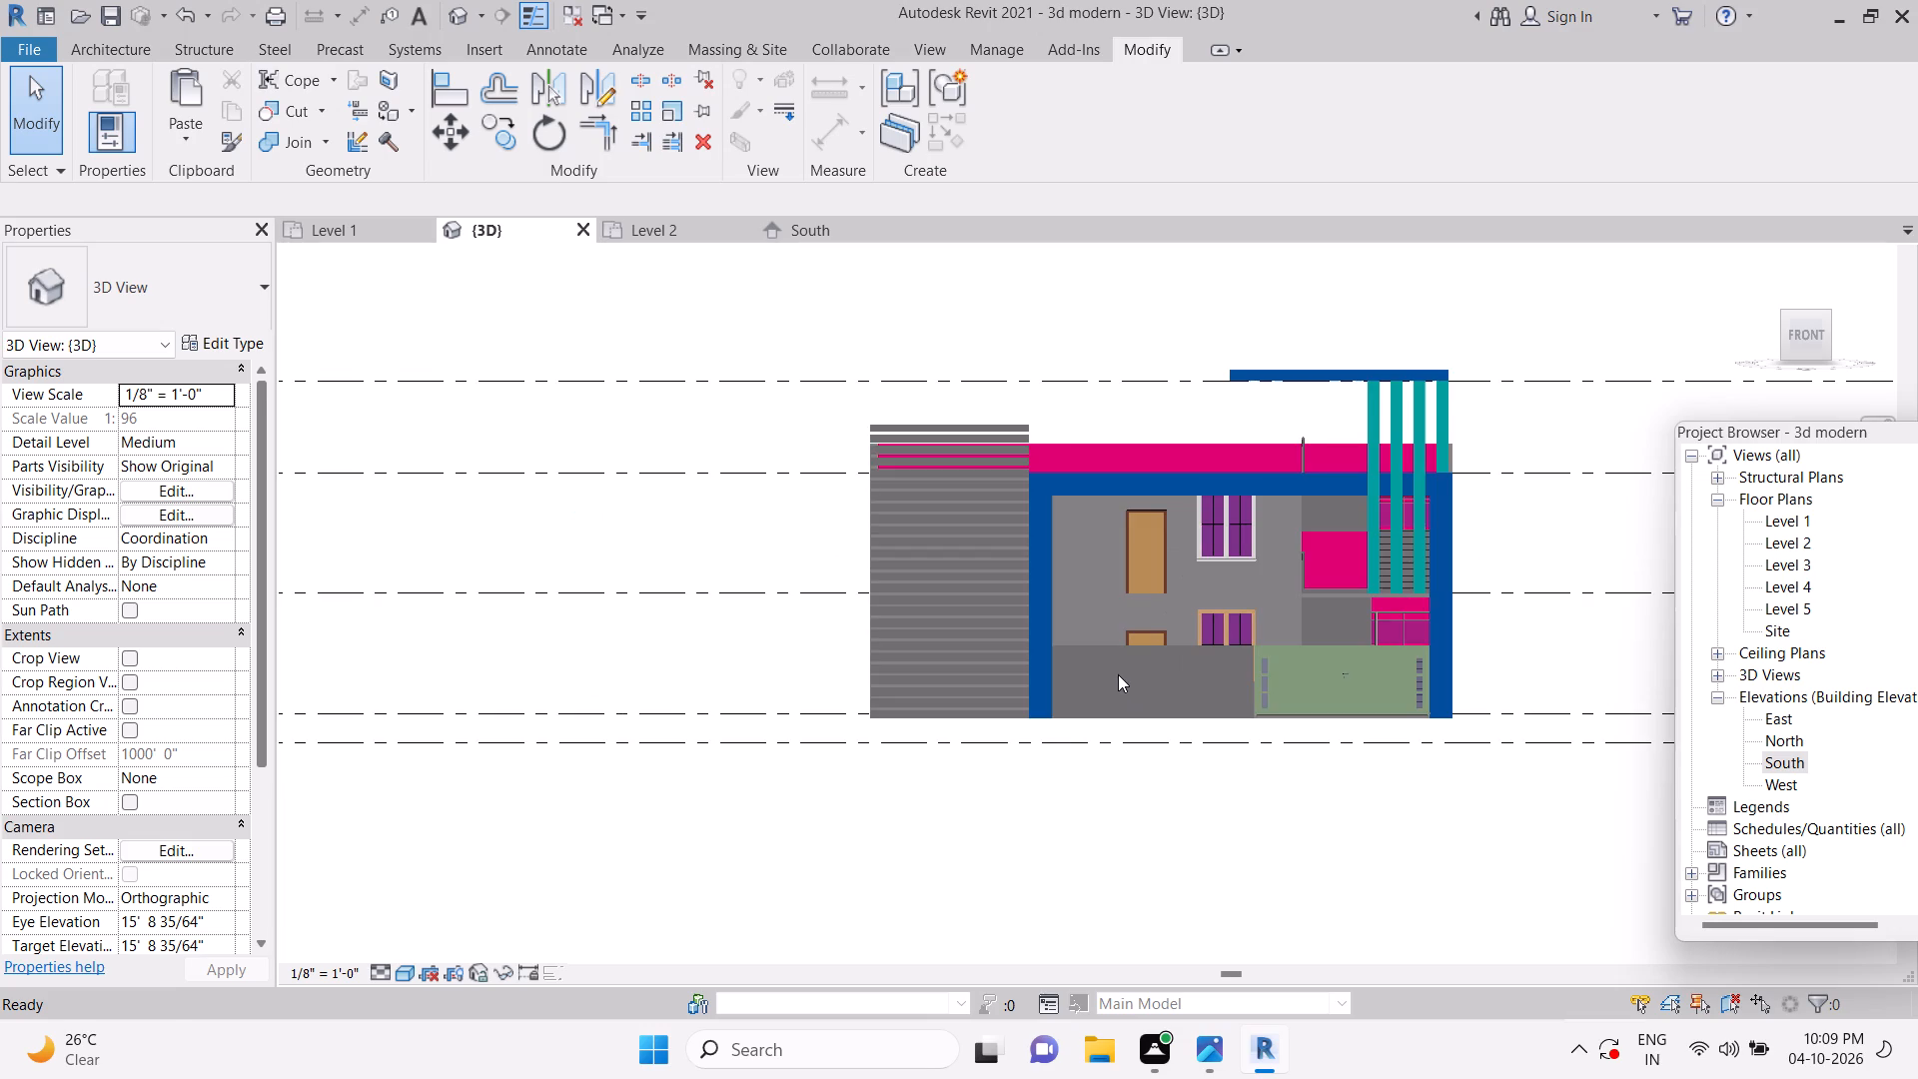
pyautogui.click(1014, 453)
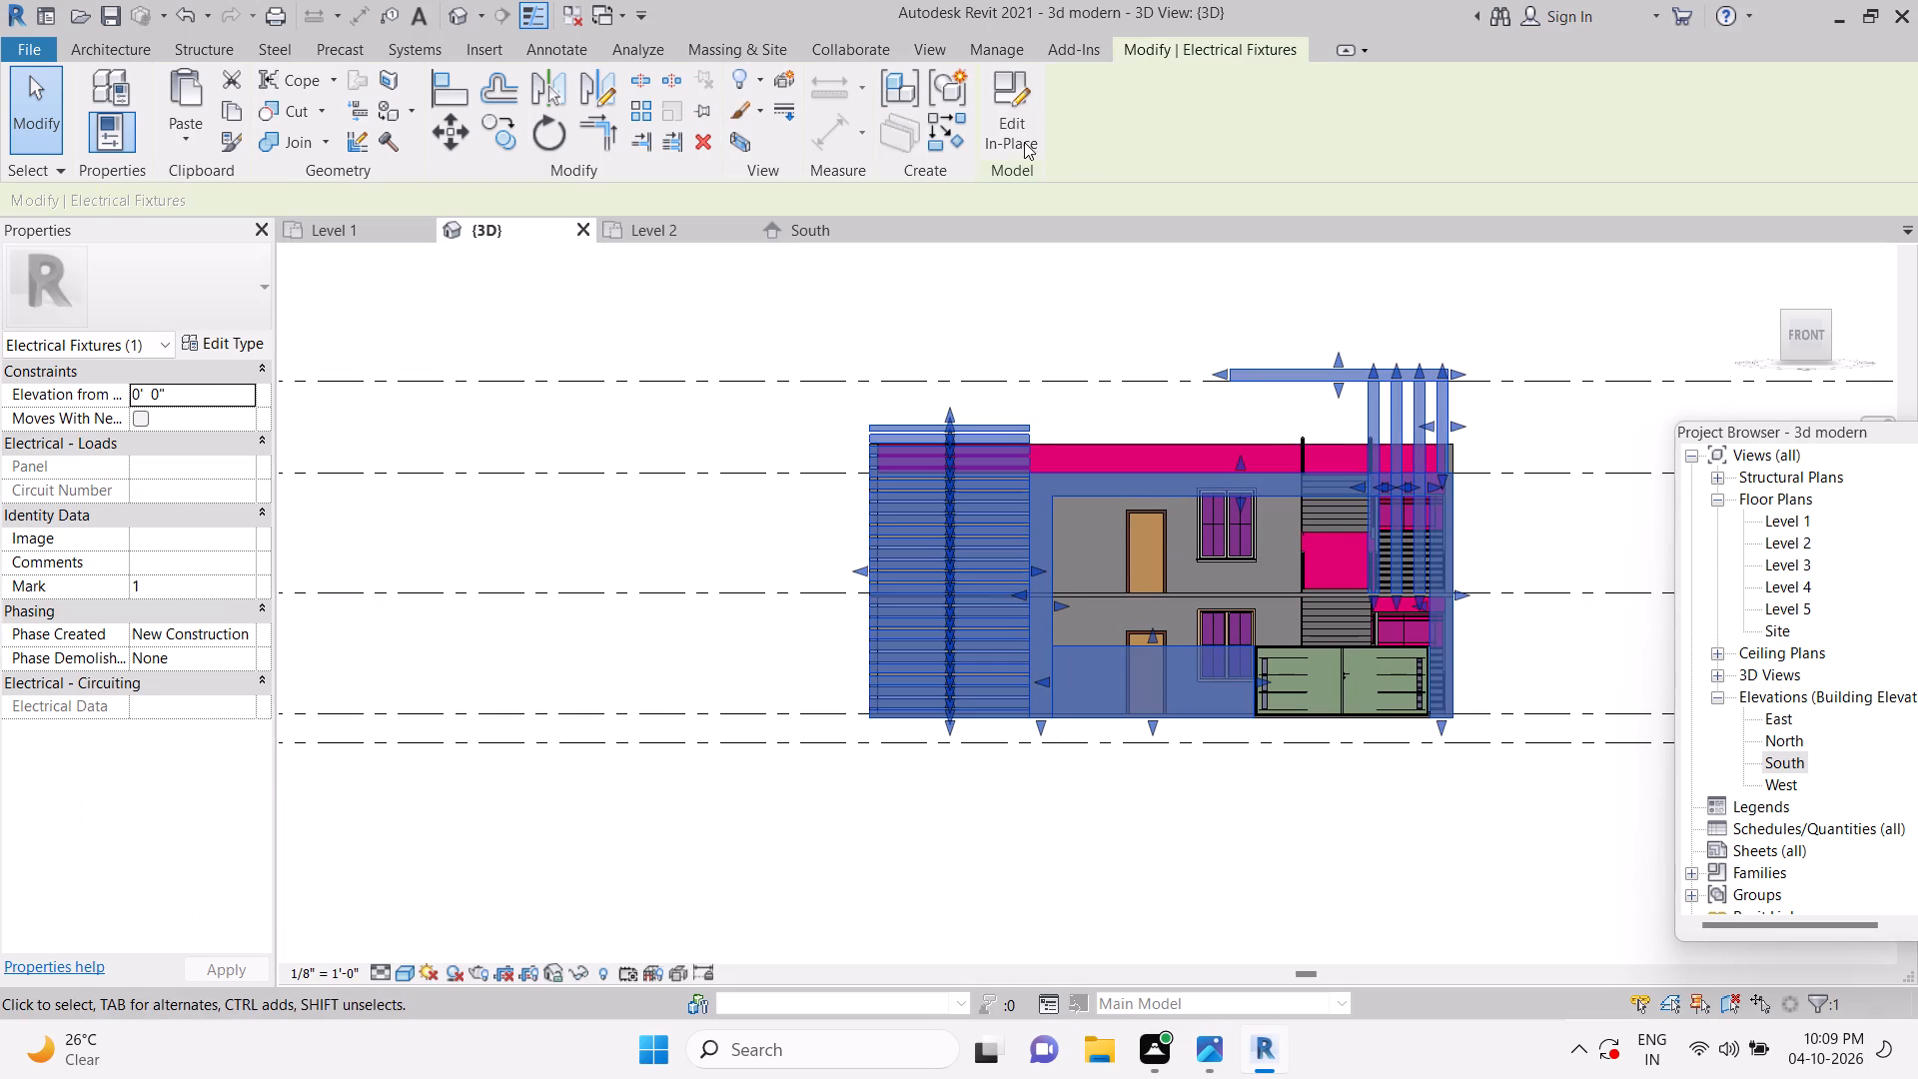
pyautogui.click(1025, 129)
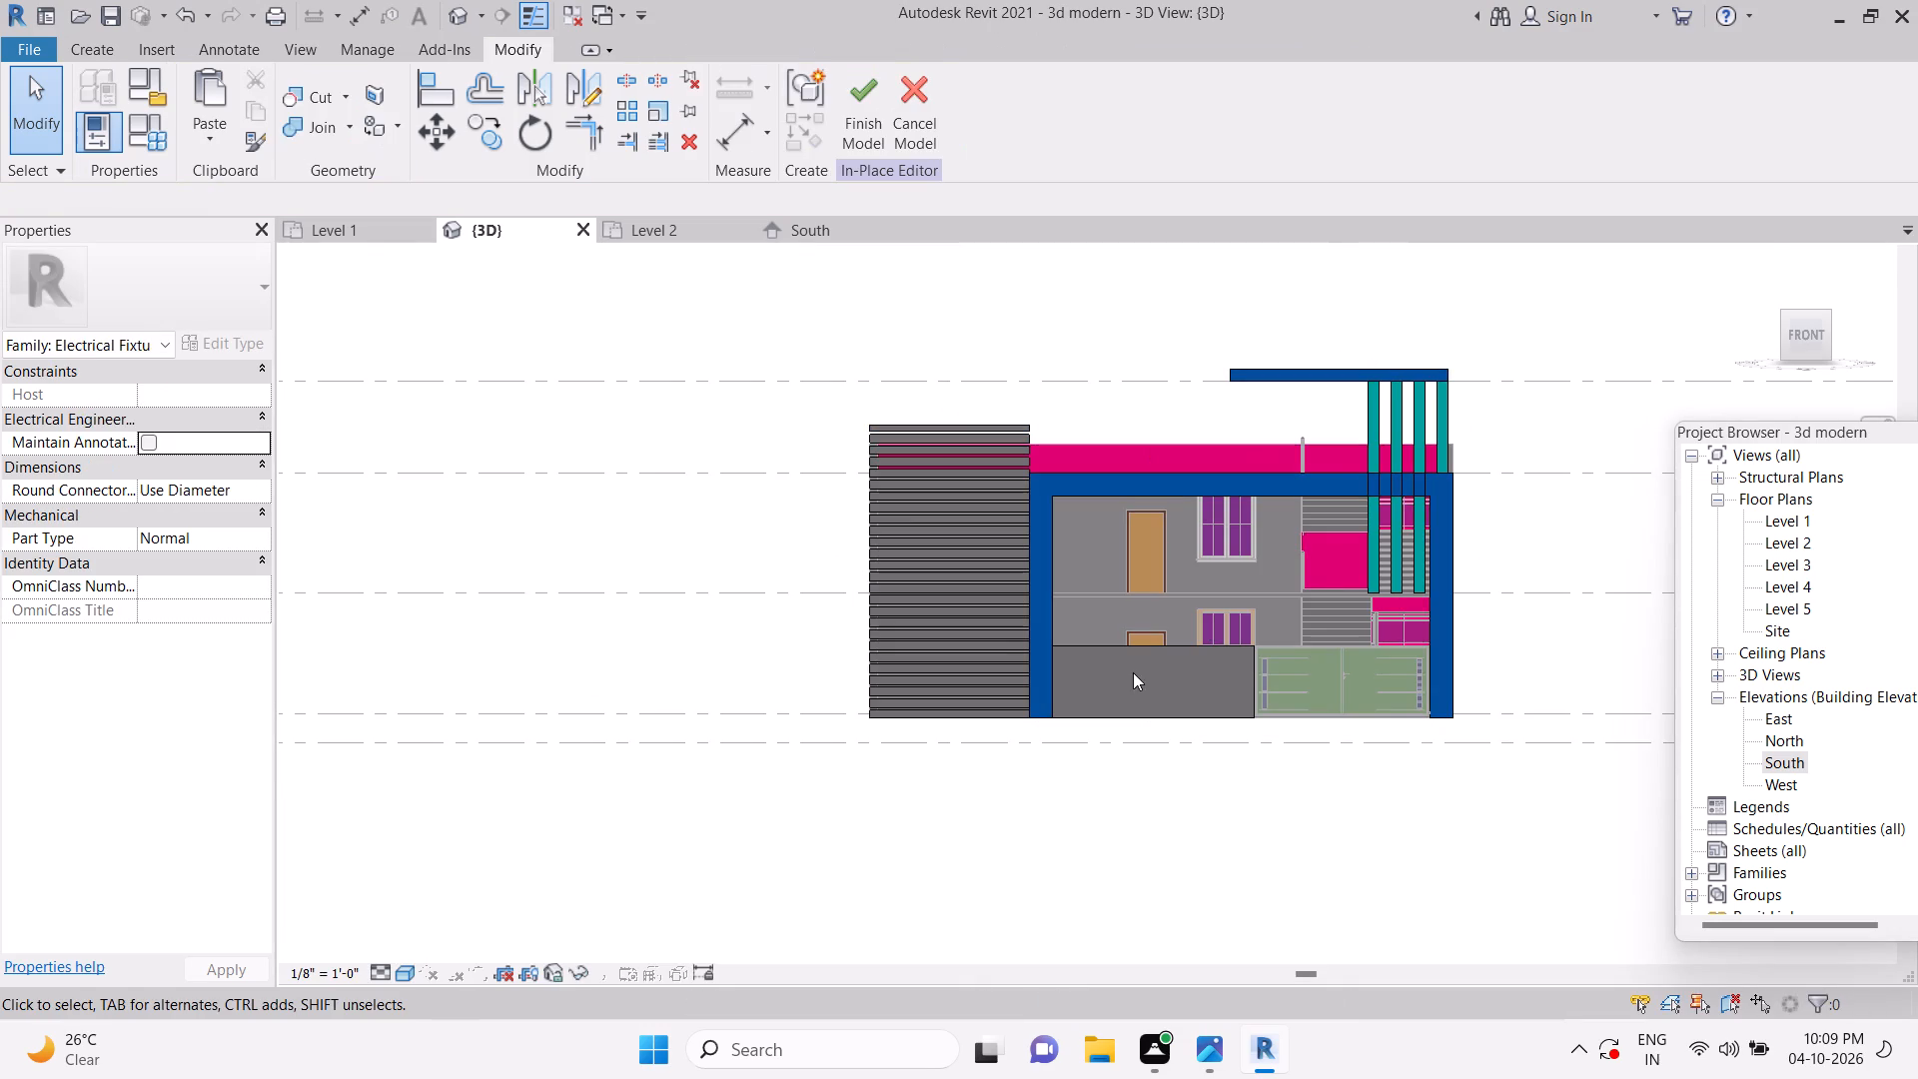
pyautogui.scroll(5, 1133, 672)
pyautogui.click(72, 54)
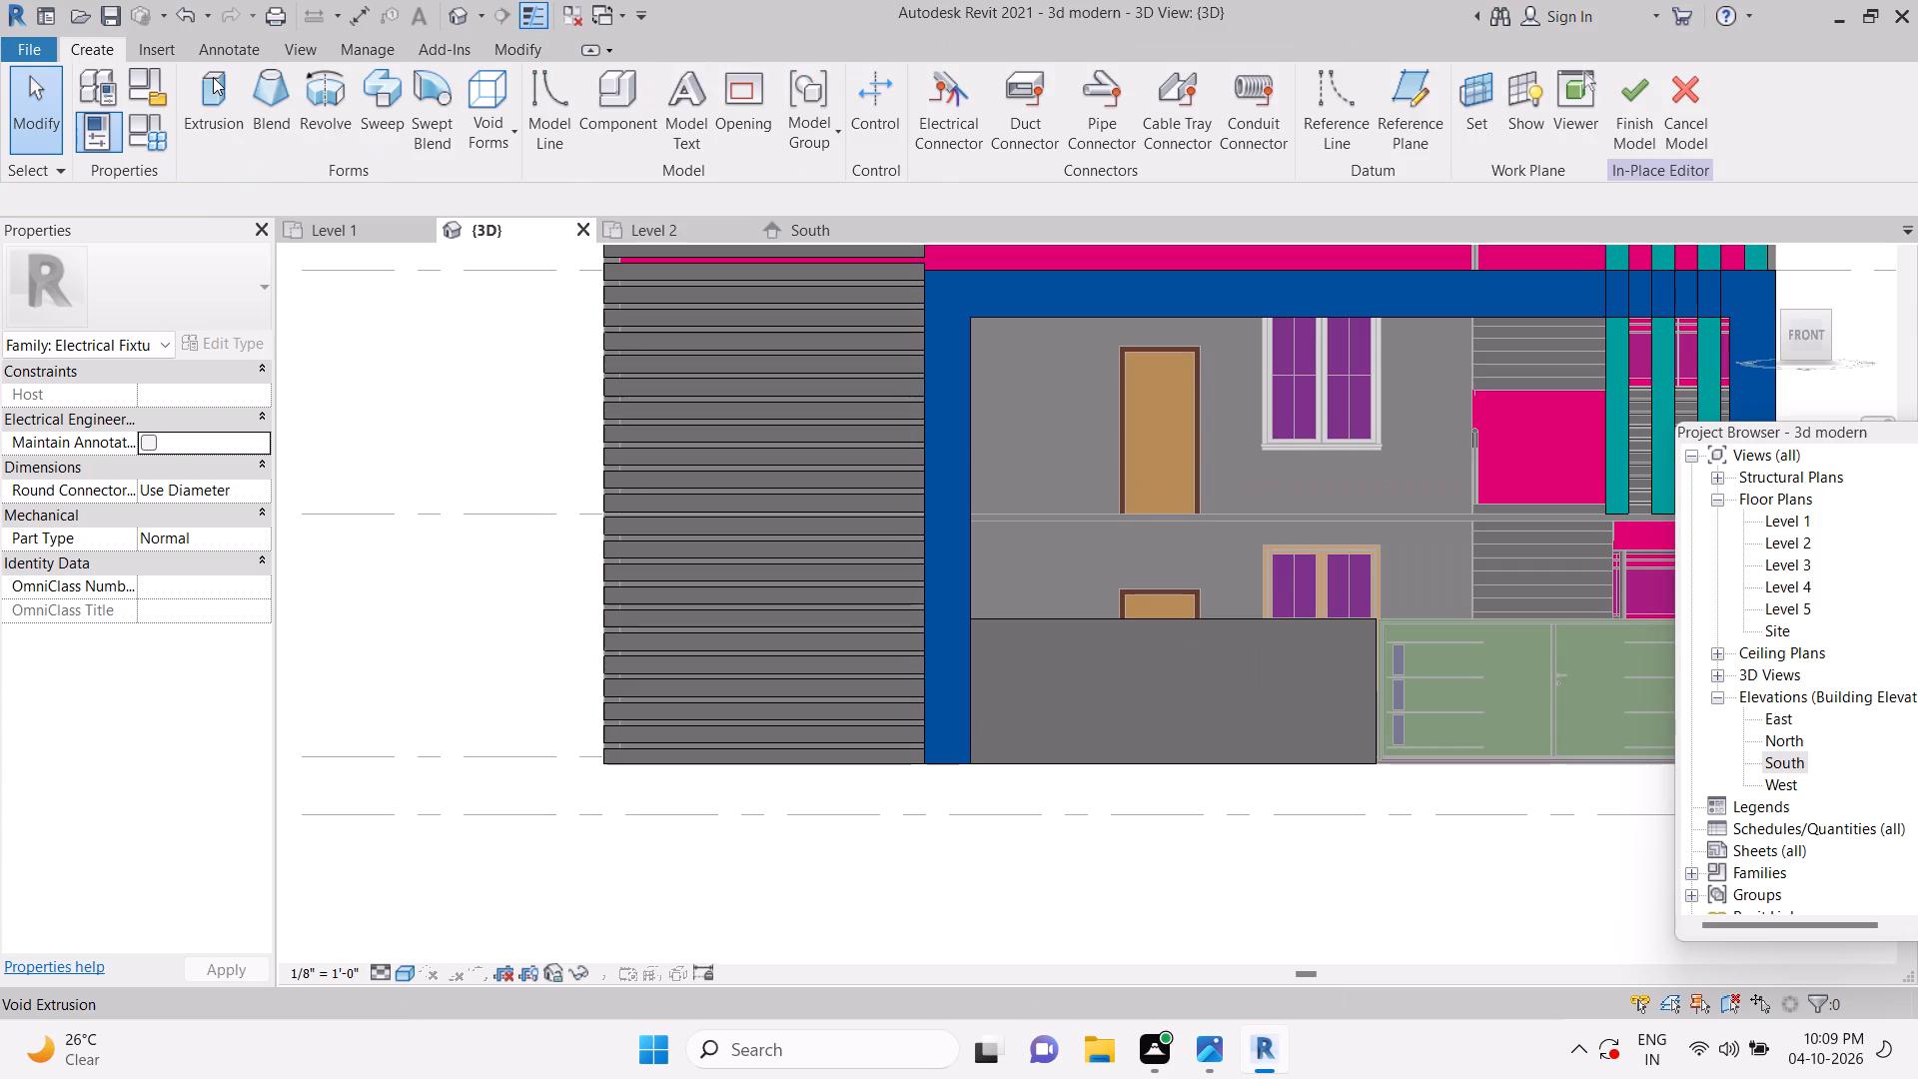
pyautogui.click(213, 80)
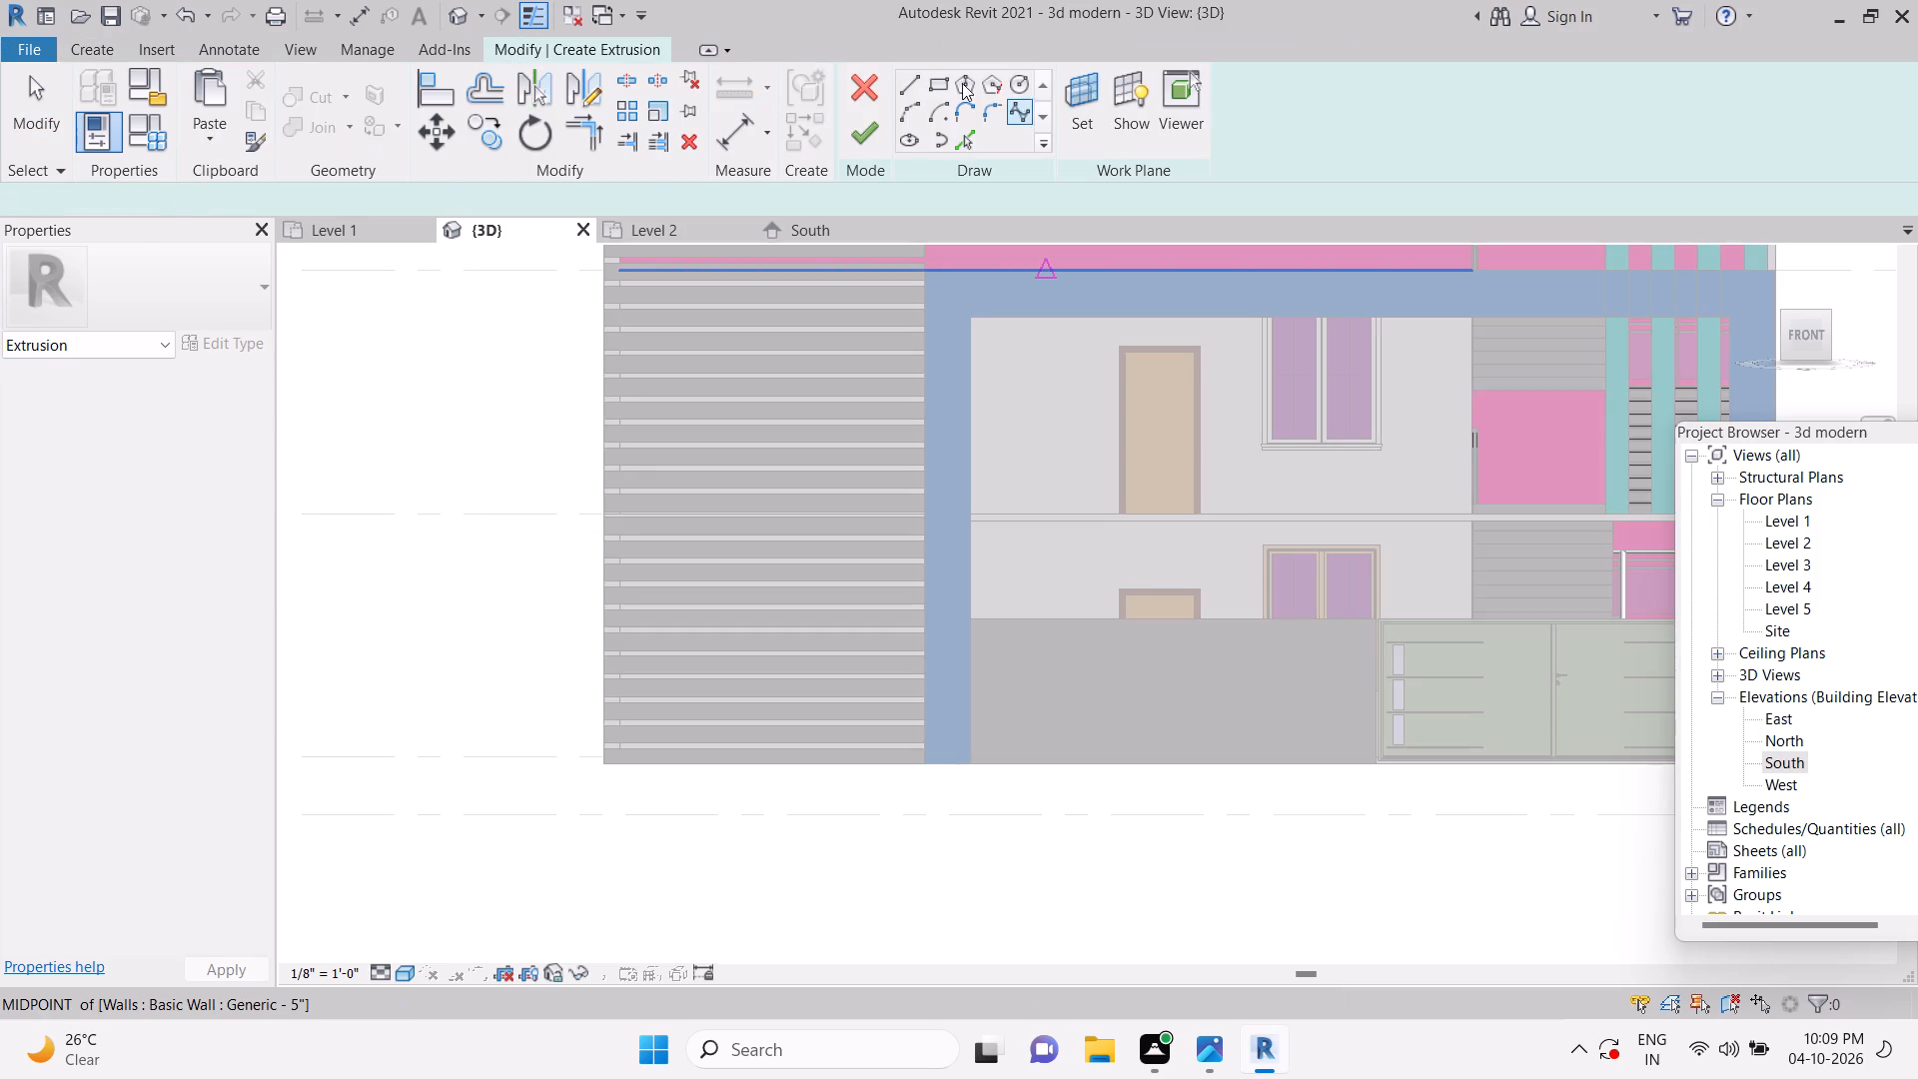
pyautogui.click(951, 83)
pyautogui.click(941, 83)
pyautogui.scroll(5, 1088, 714)
pyautogui.moveTo(1074, 710); pyautogui.dragTo(1032, 586, button='middle')
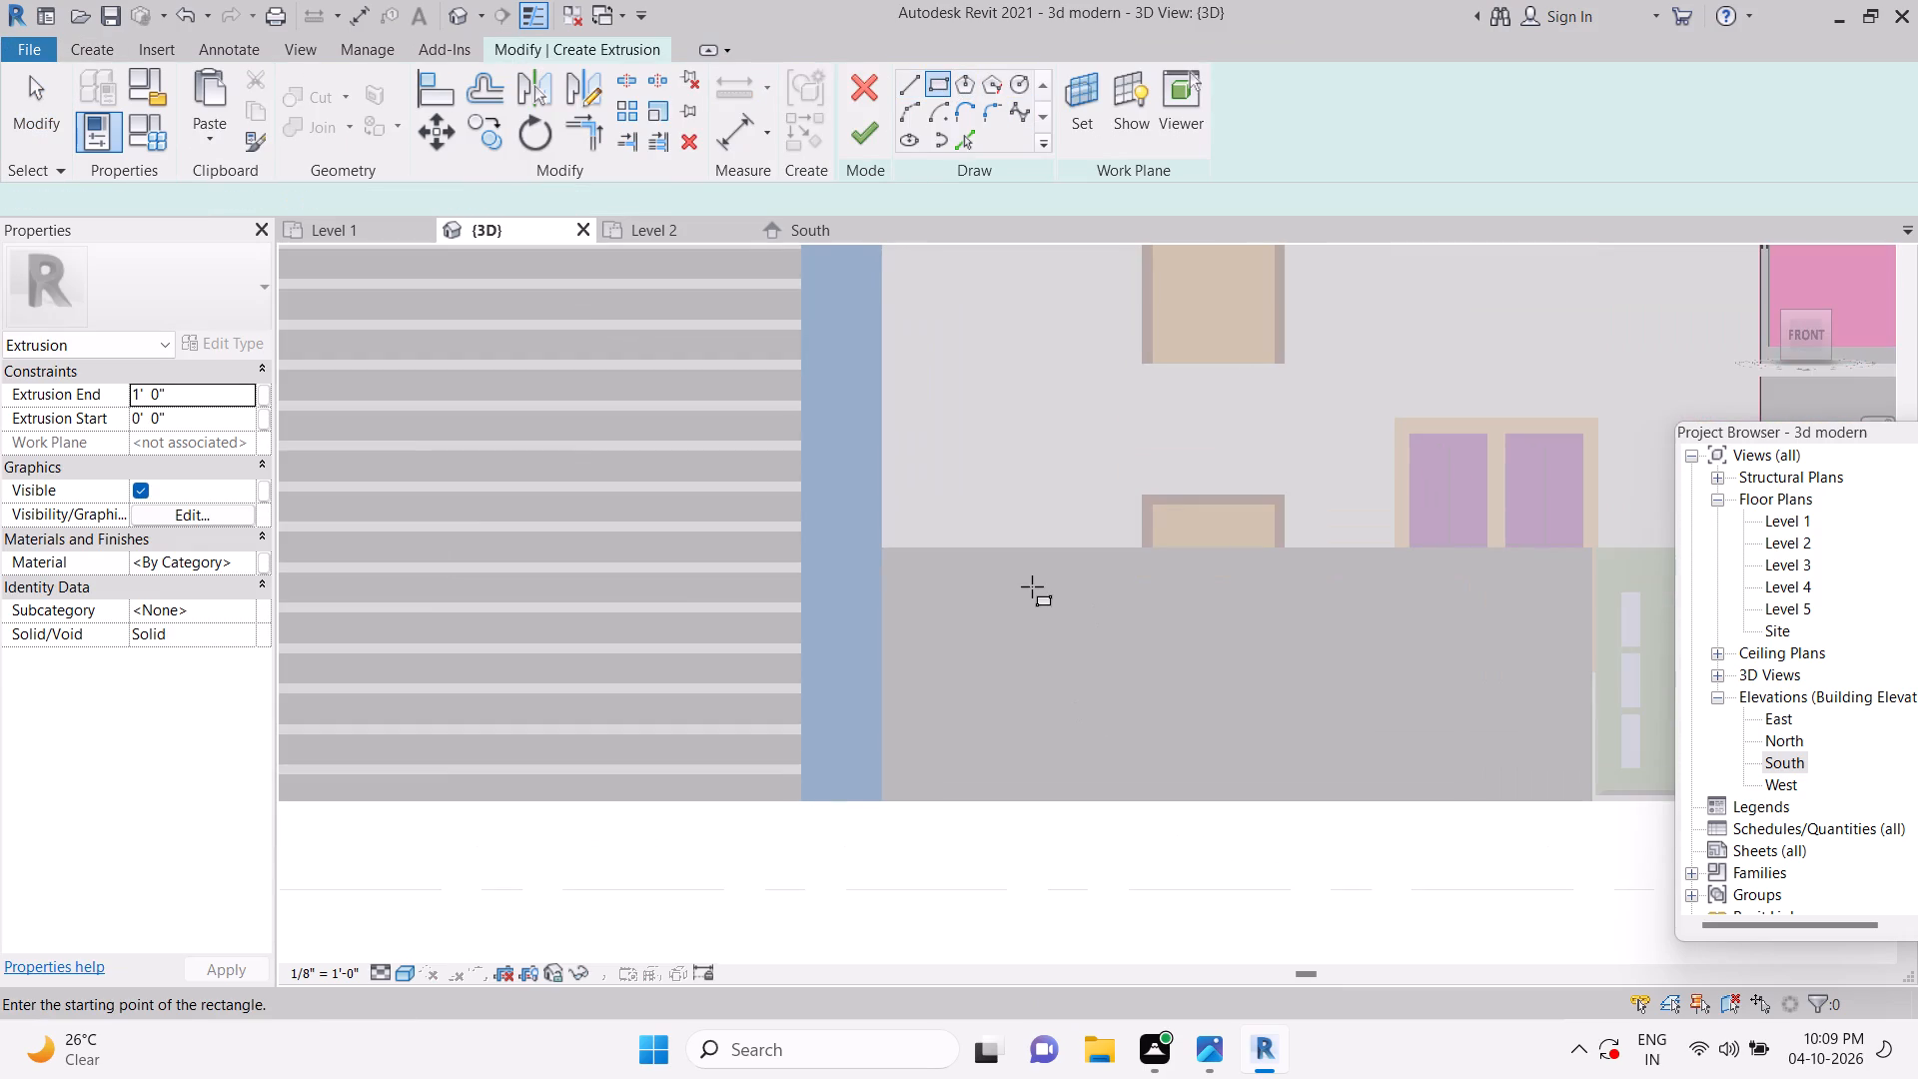
pyautogui.moveTo(1032, 586); pyautogui.dragTo(1098, 580, button='middle')
pyautogui.click(1038, 450)
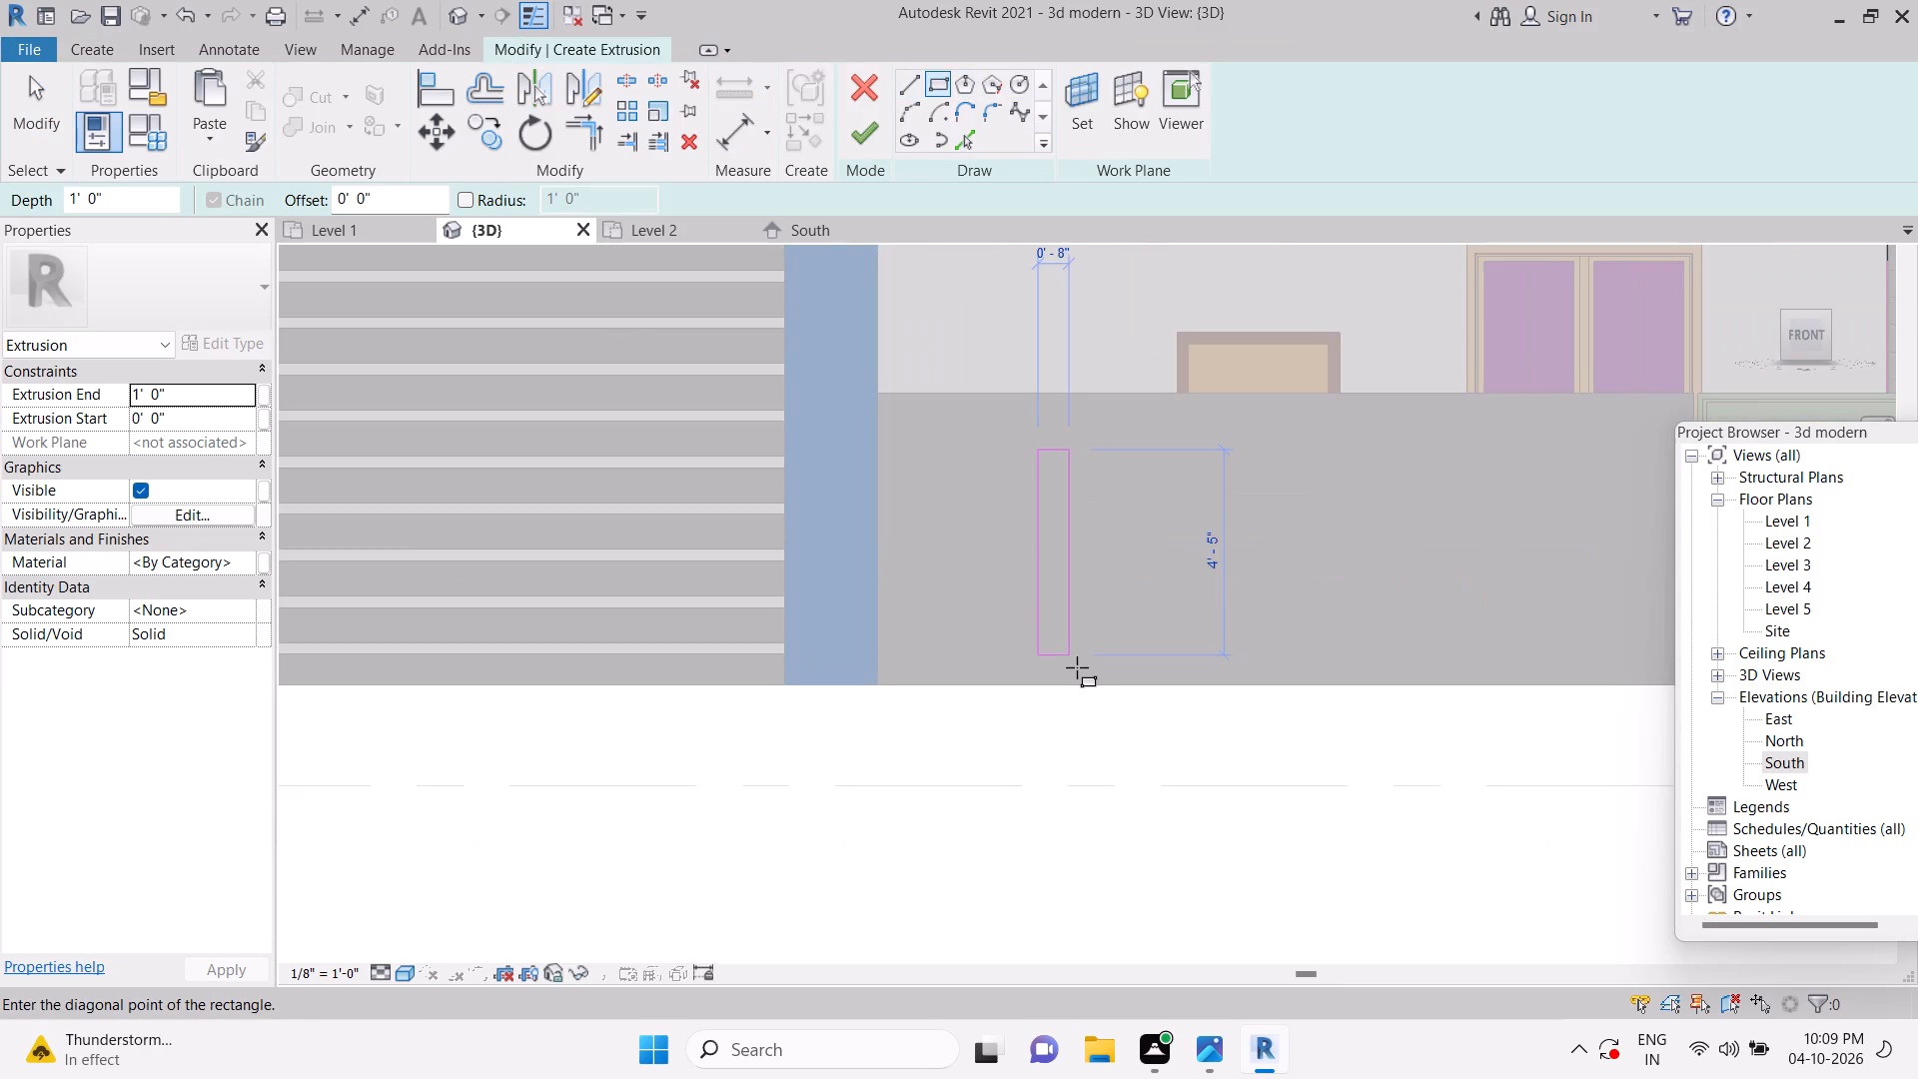
pyautogui.click(1093, 685)
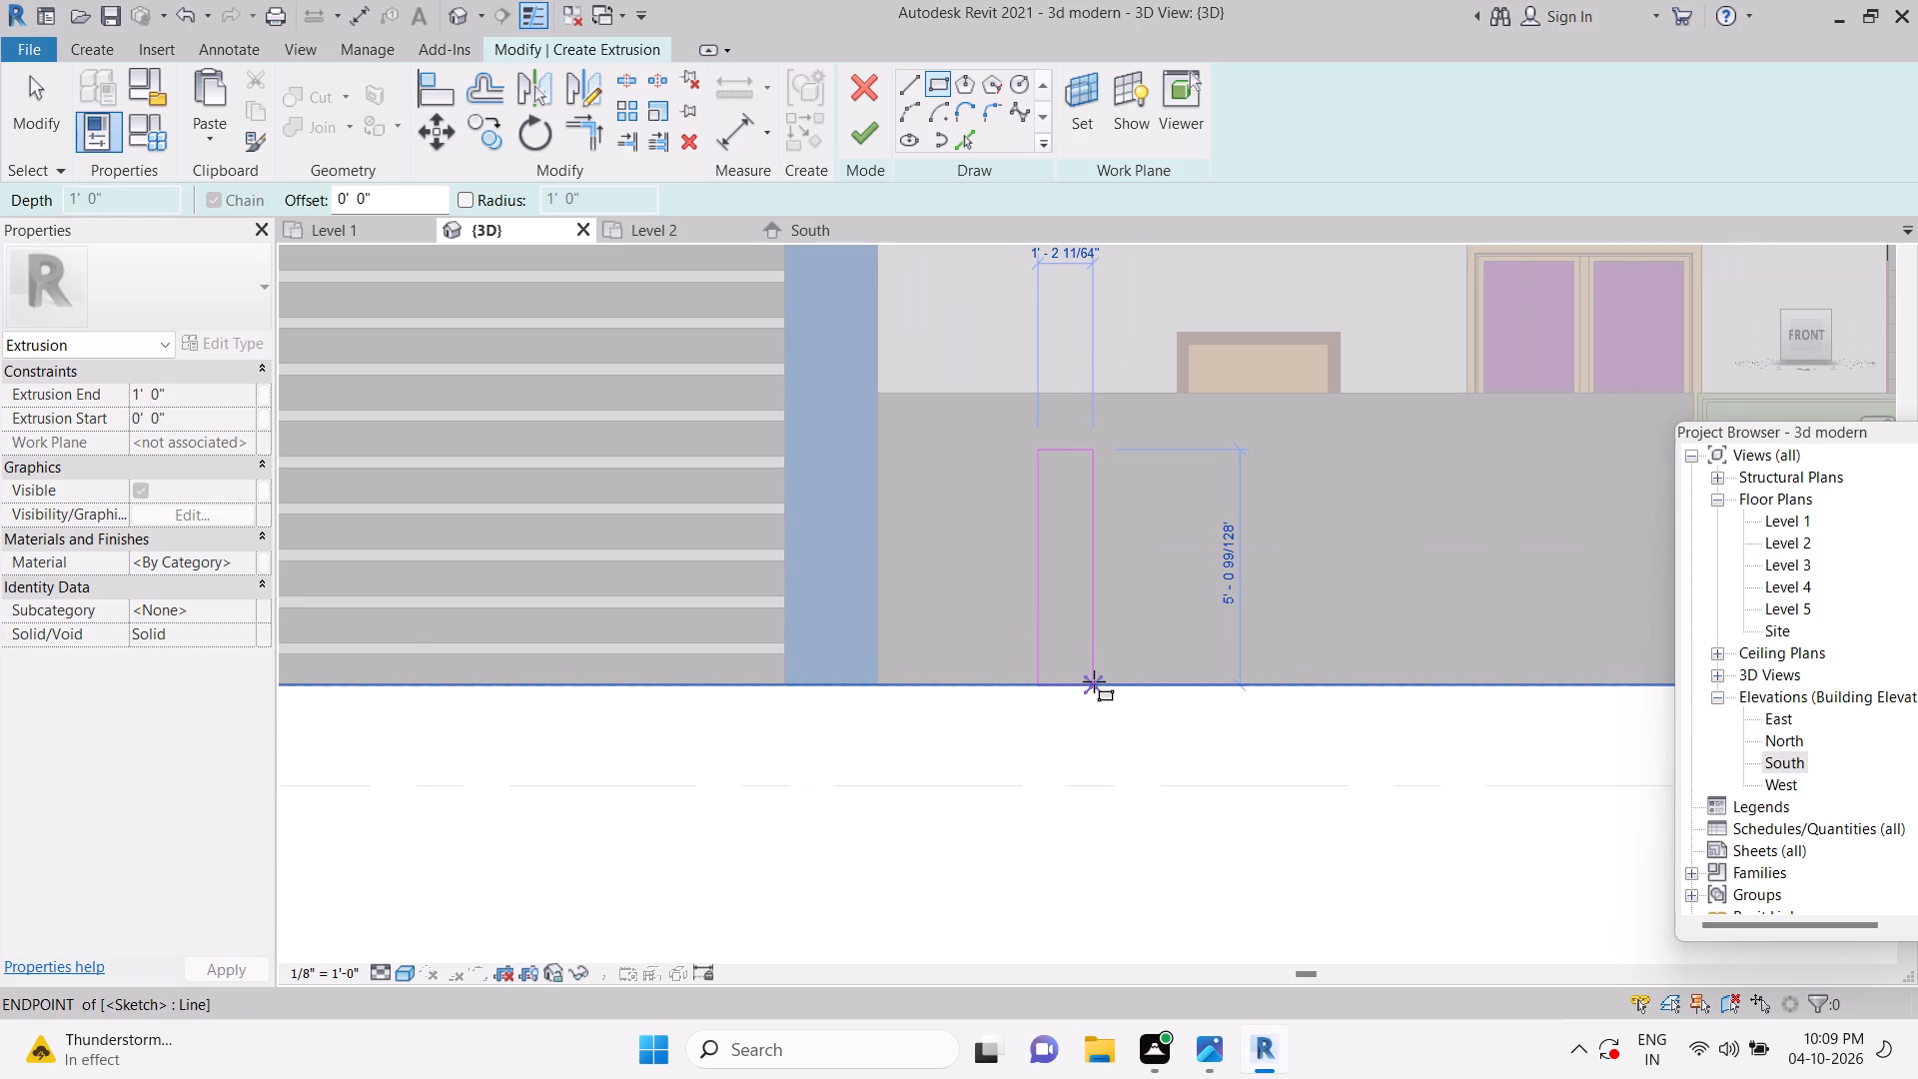
# Set the sketched post rectangle's width to 1'-6".
pyautogui.press('Escape')
pyautogui.press('Escape')
pyautogui.press('Escape')
pyautogui.press('Escape')
pyautogui.click(1092, 561)
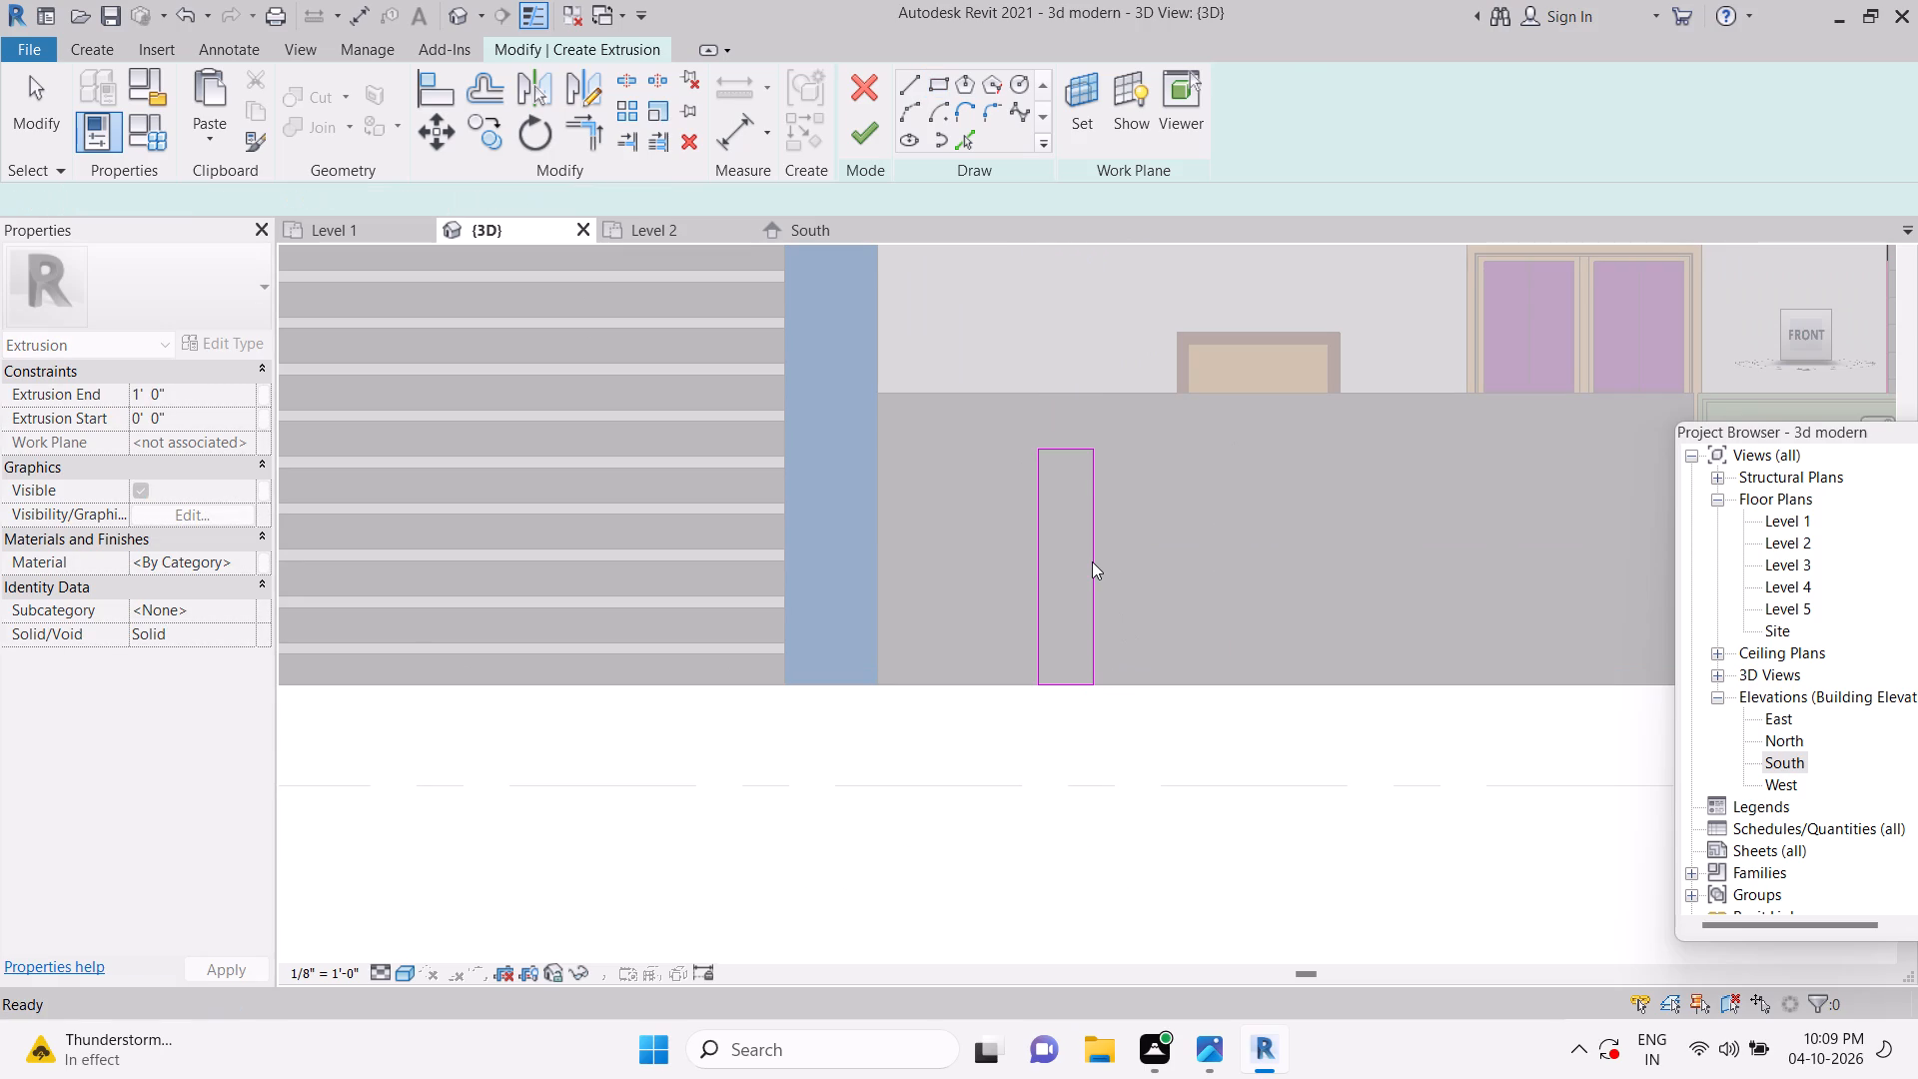
pyautogui.click(1061, 371)
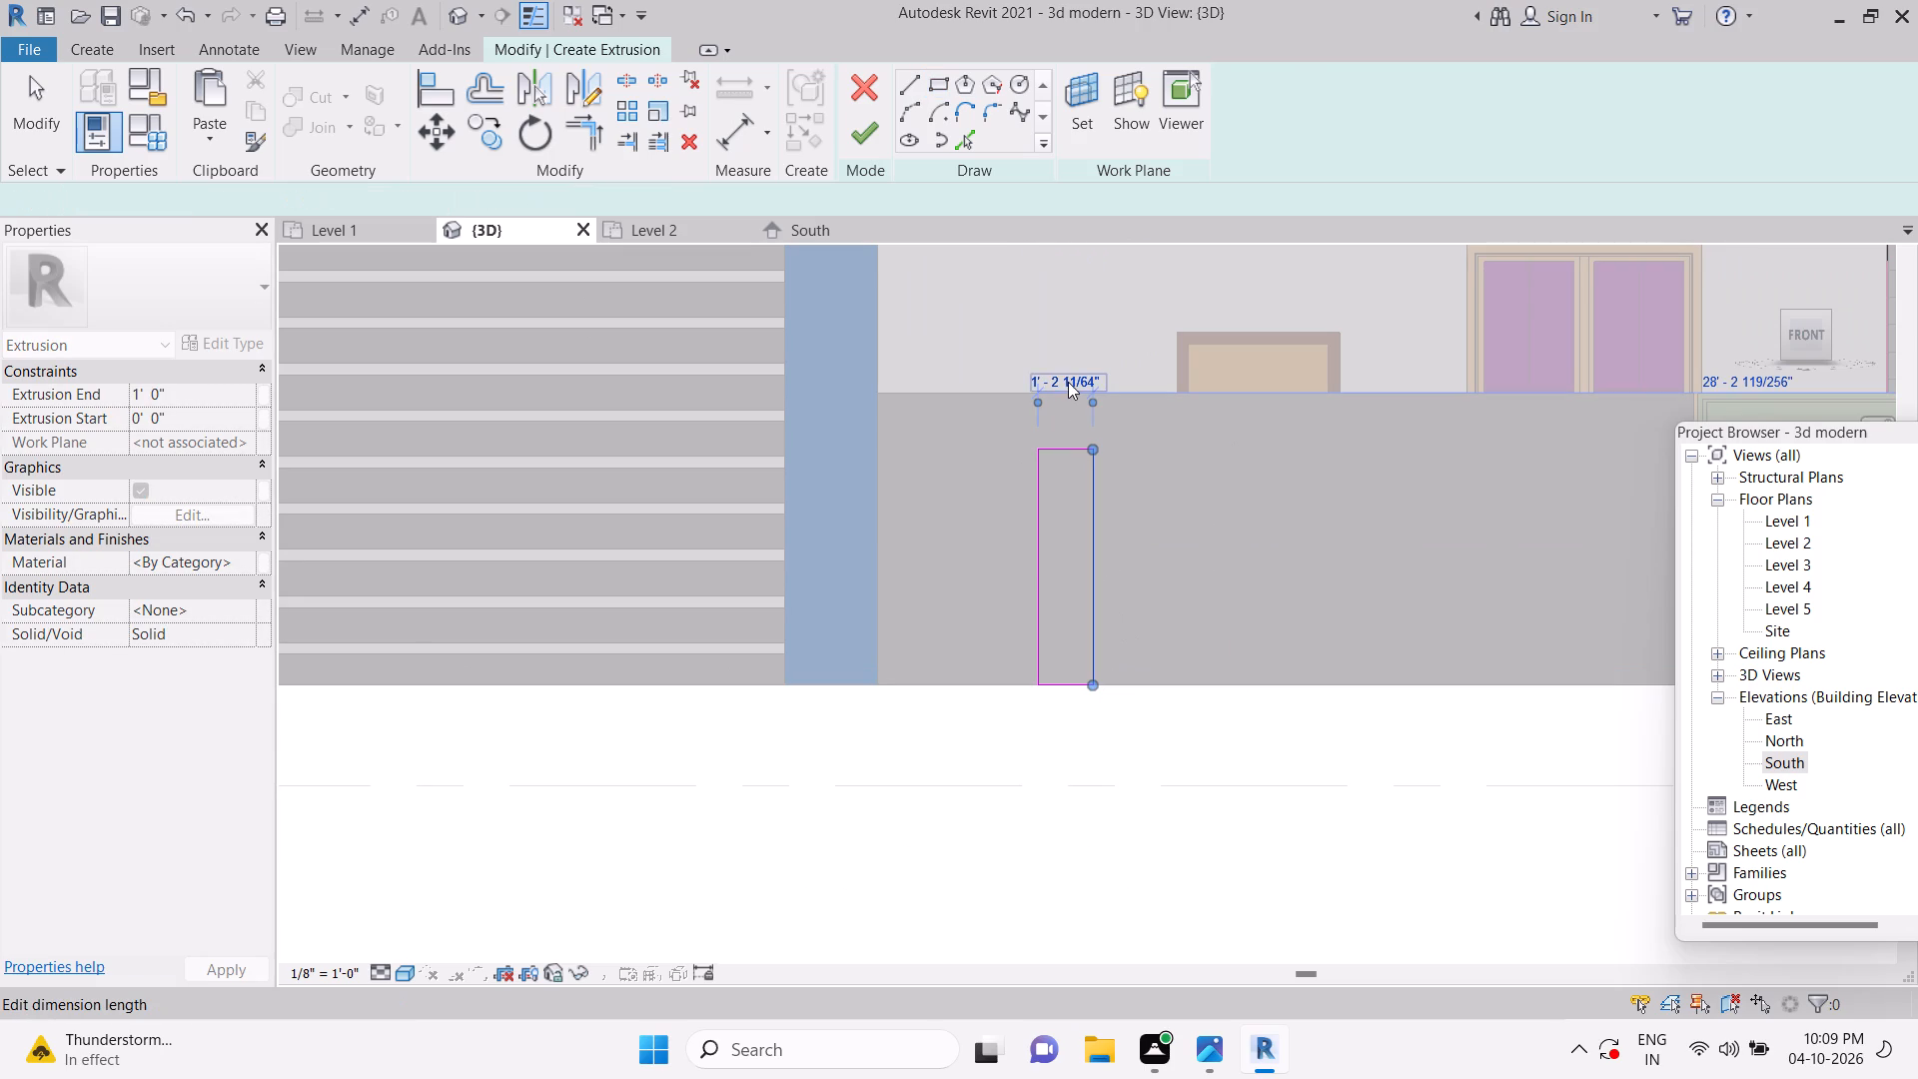
pyautogui.write("1'")
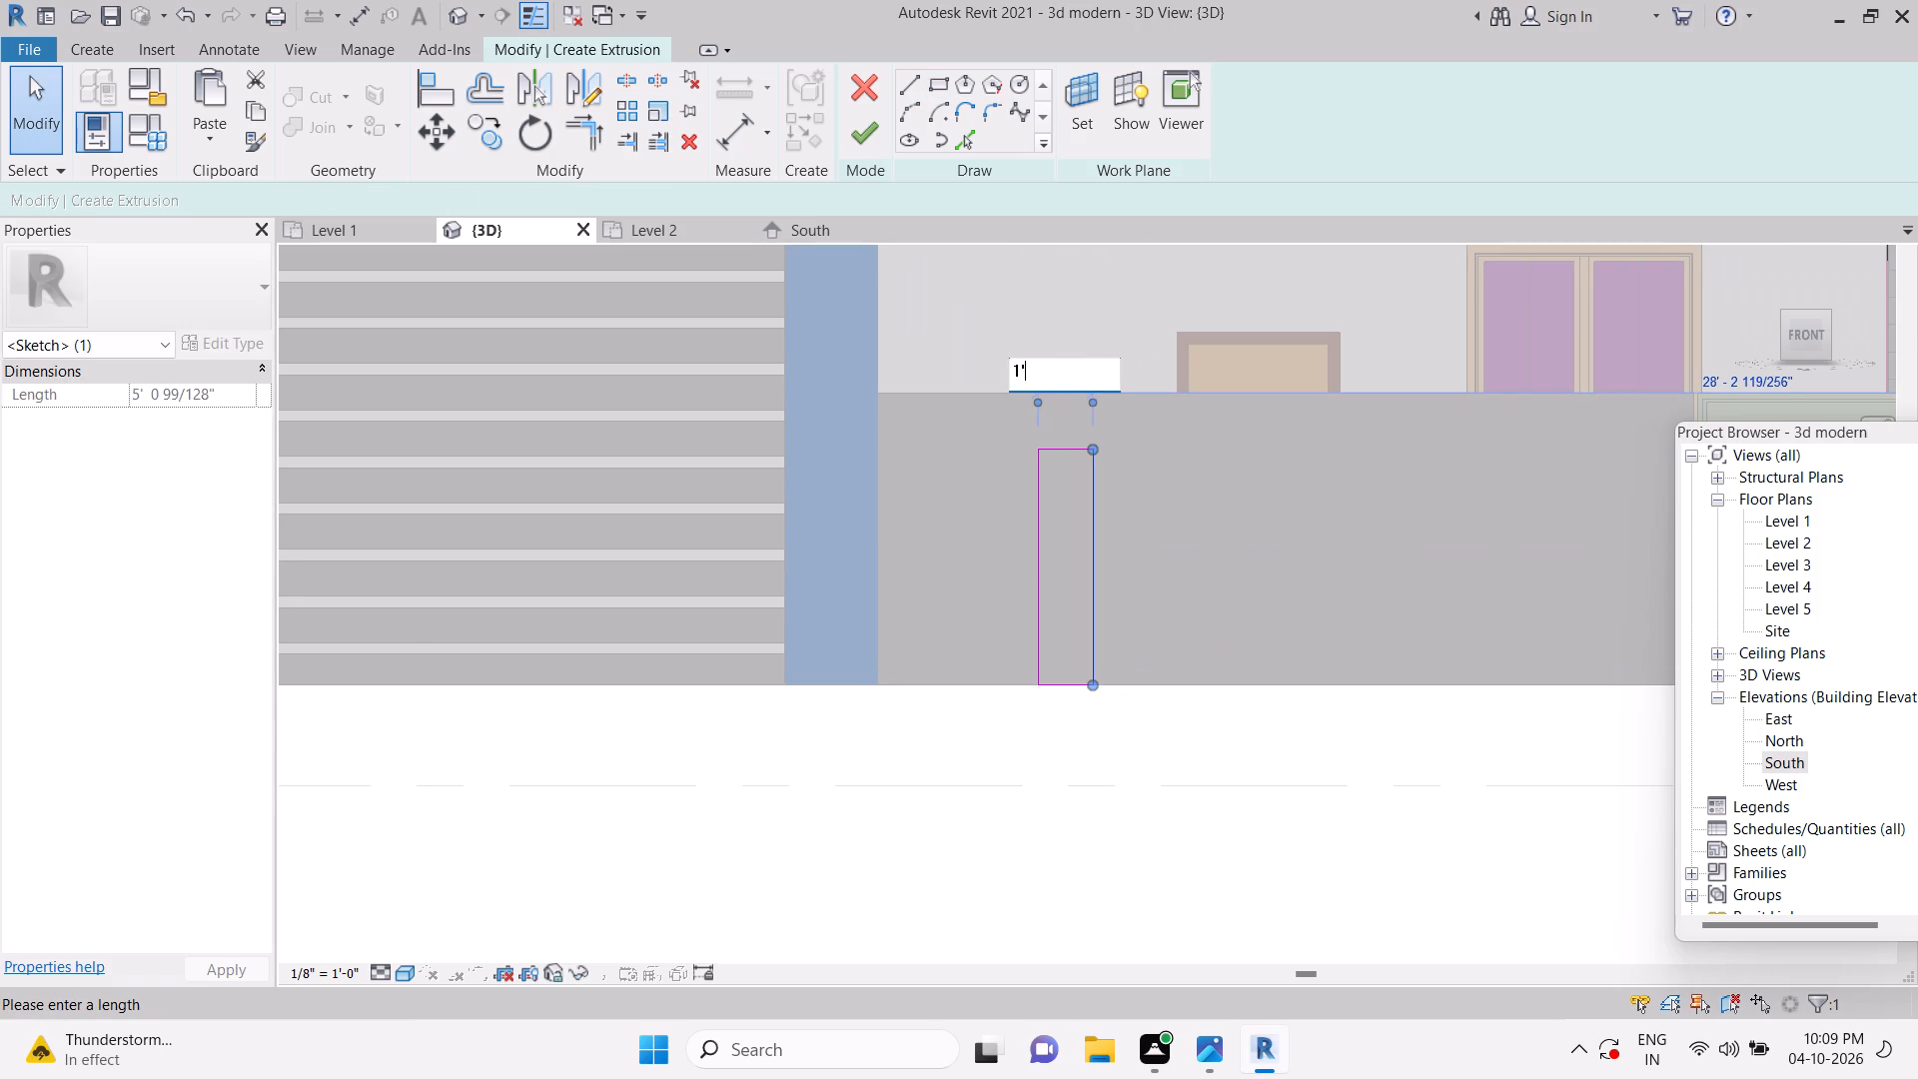
pyautogui.write('6"')
pyautogui.press('Return')
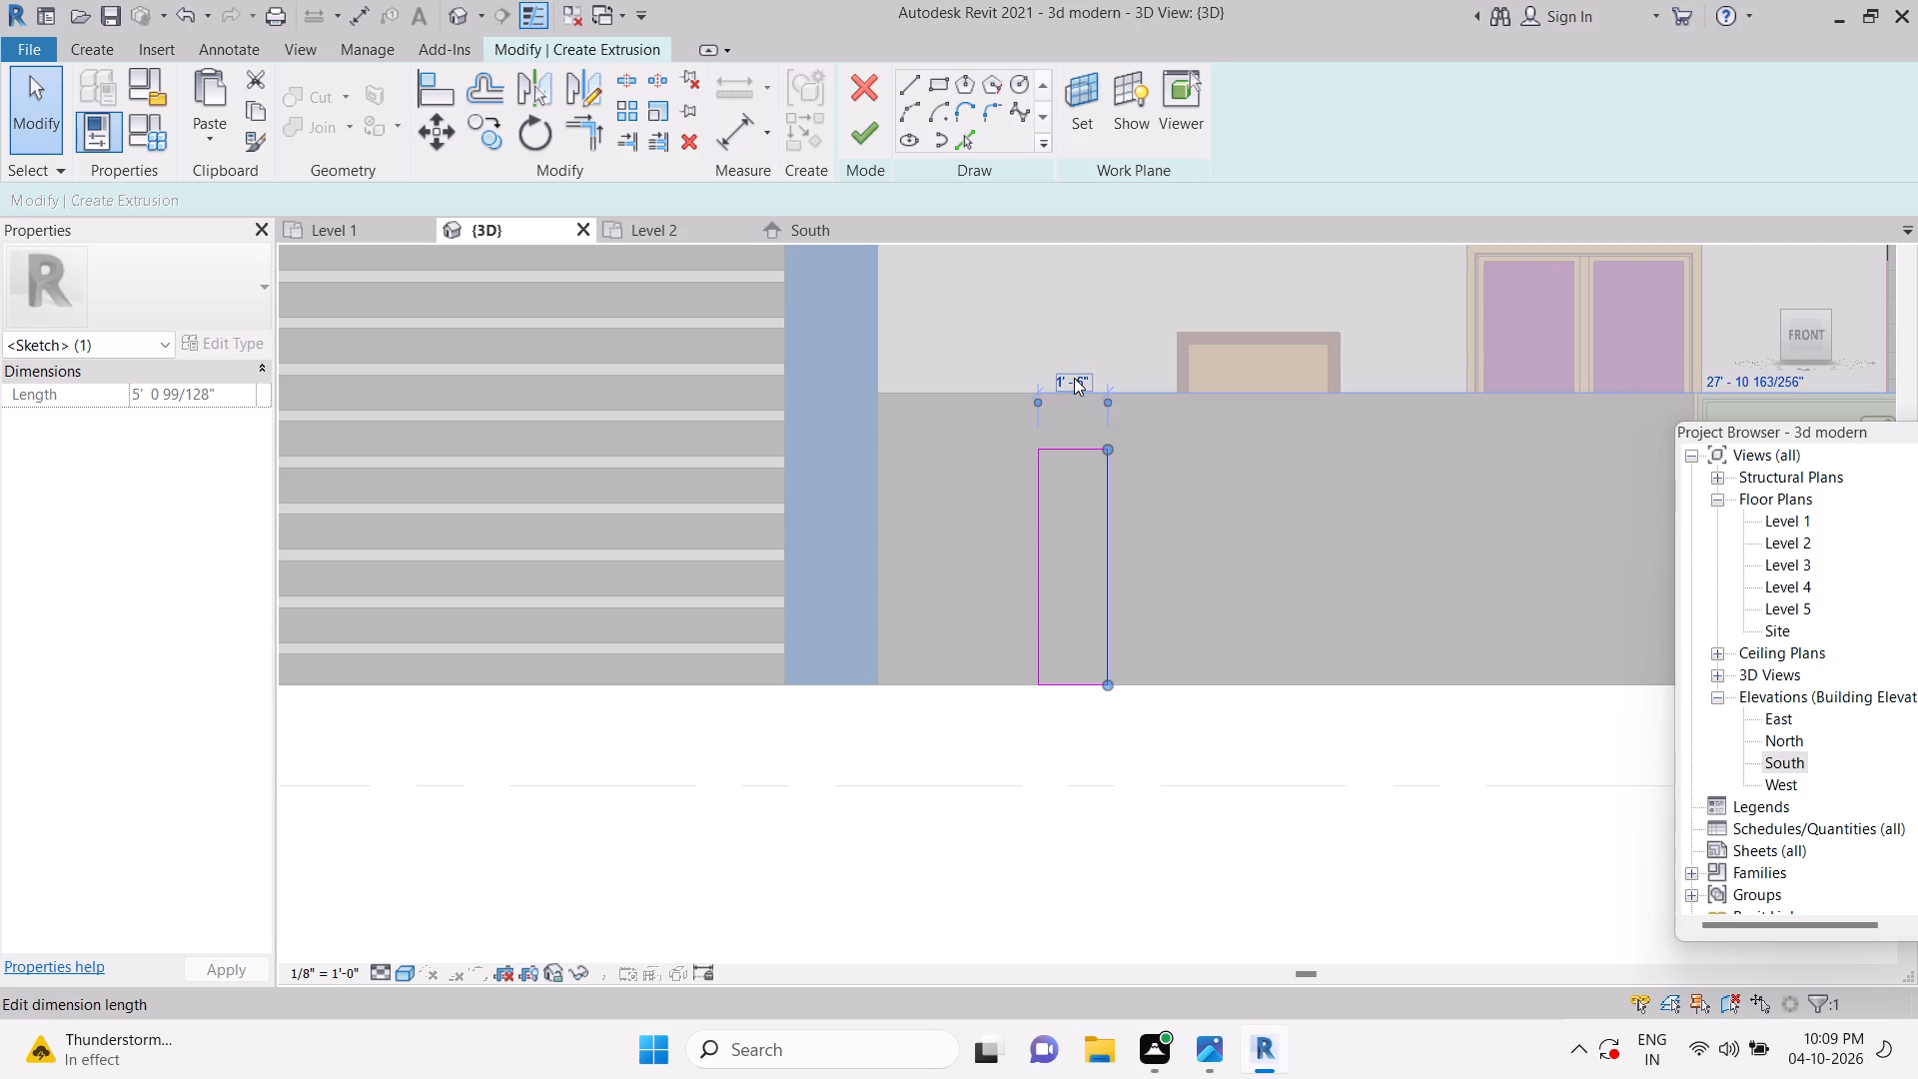
pyautogui.press('Escape')
# Copy the post rectangle twice along the boundary wall, each copy 3' from the previous one.
pyautogui.press('Tab')
pyautogui.click(1116, 526)
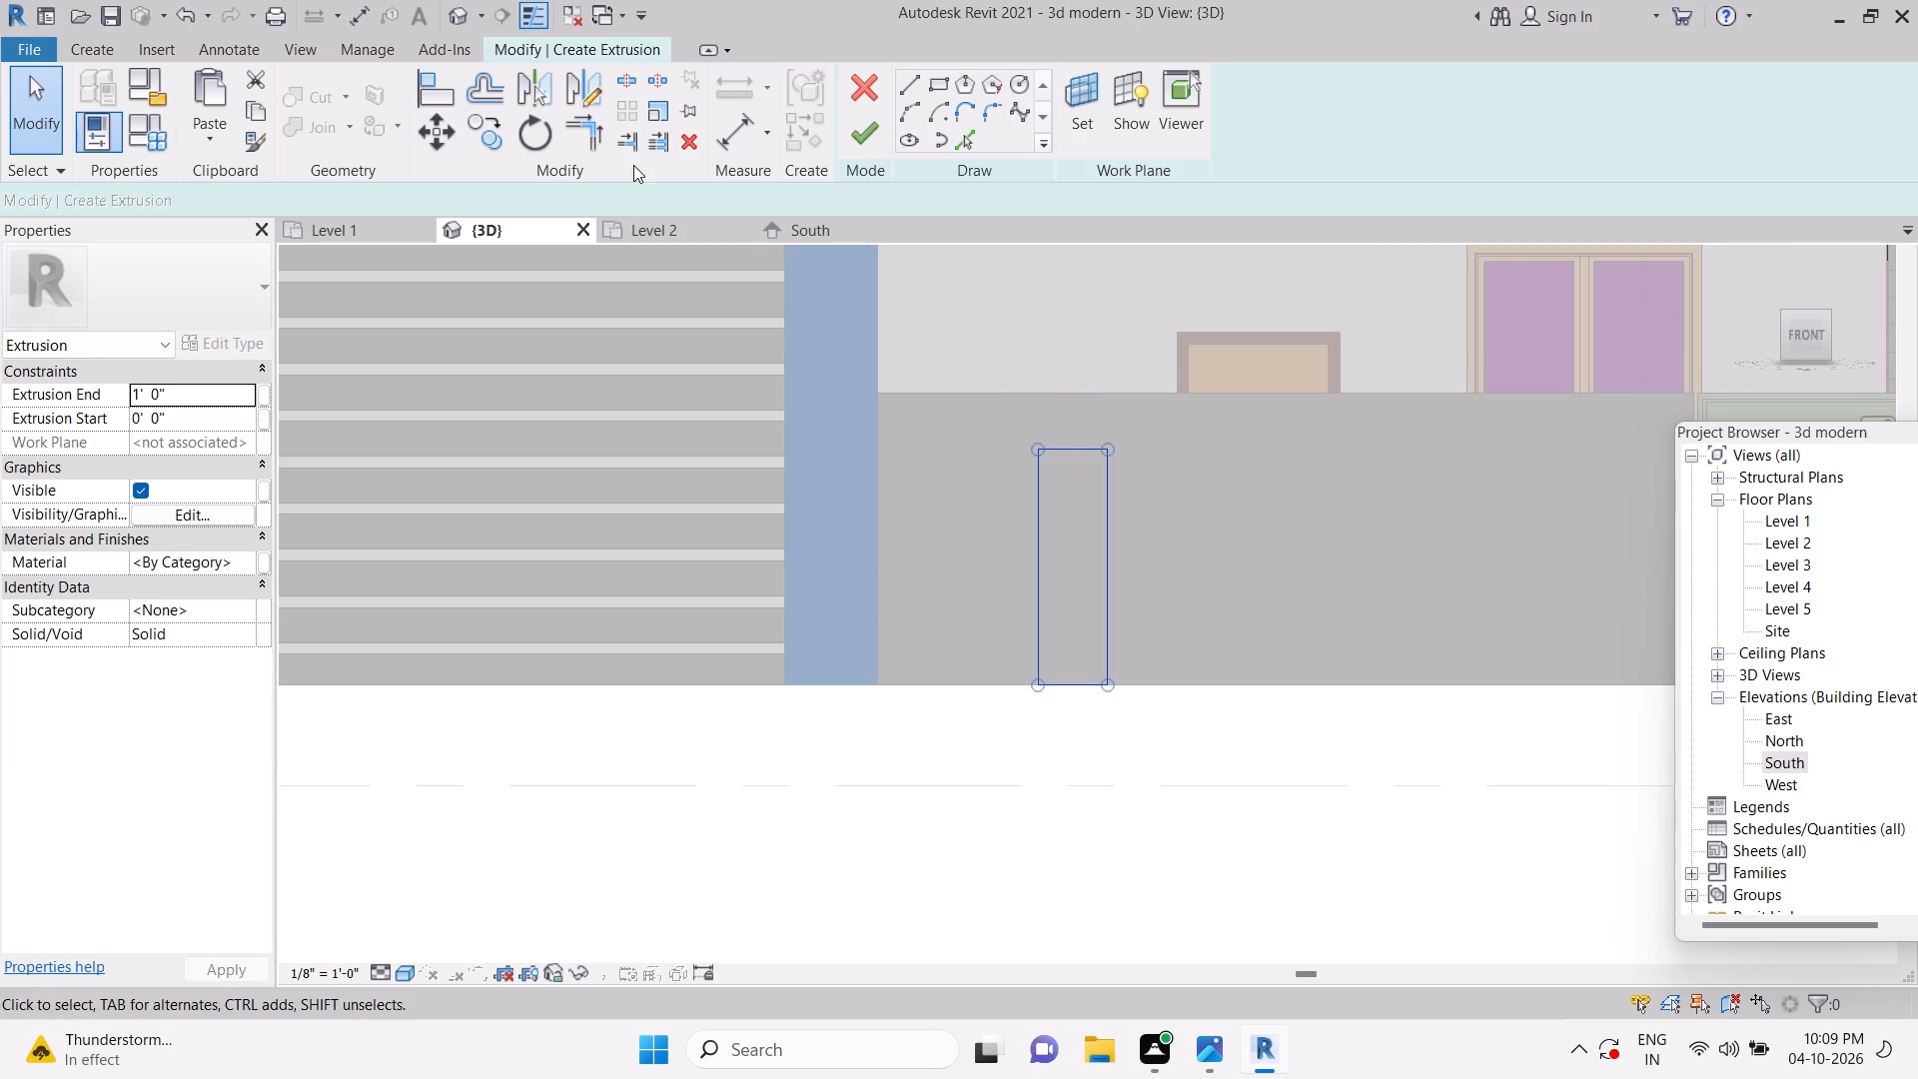
pyautogui.click(481, 133)
pyautogui.click(1043, 452)
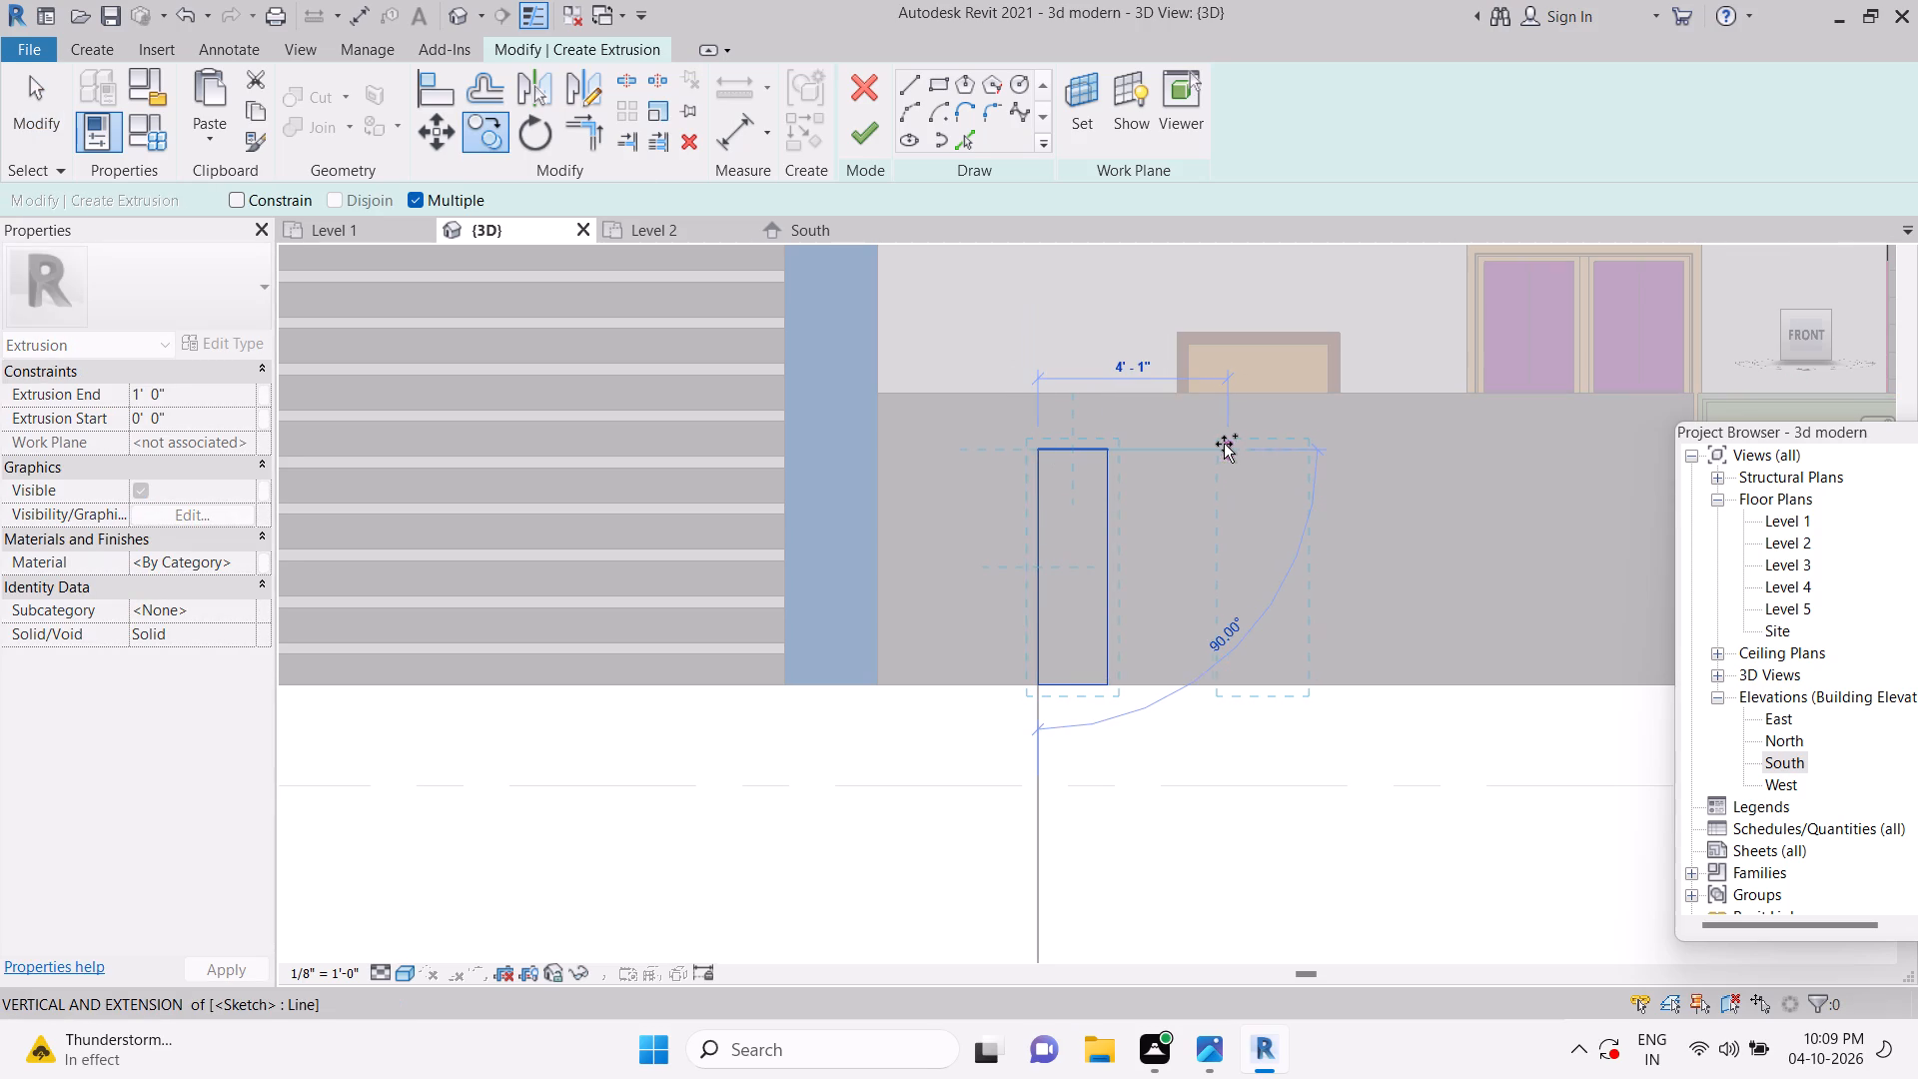
pyautogui.write("3'")
pyautogui.press('Return')
pyautogui.scroll(-3, 1207, 443)
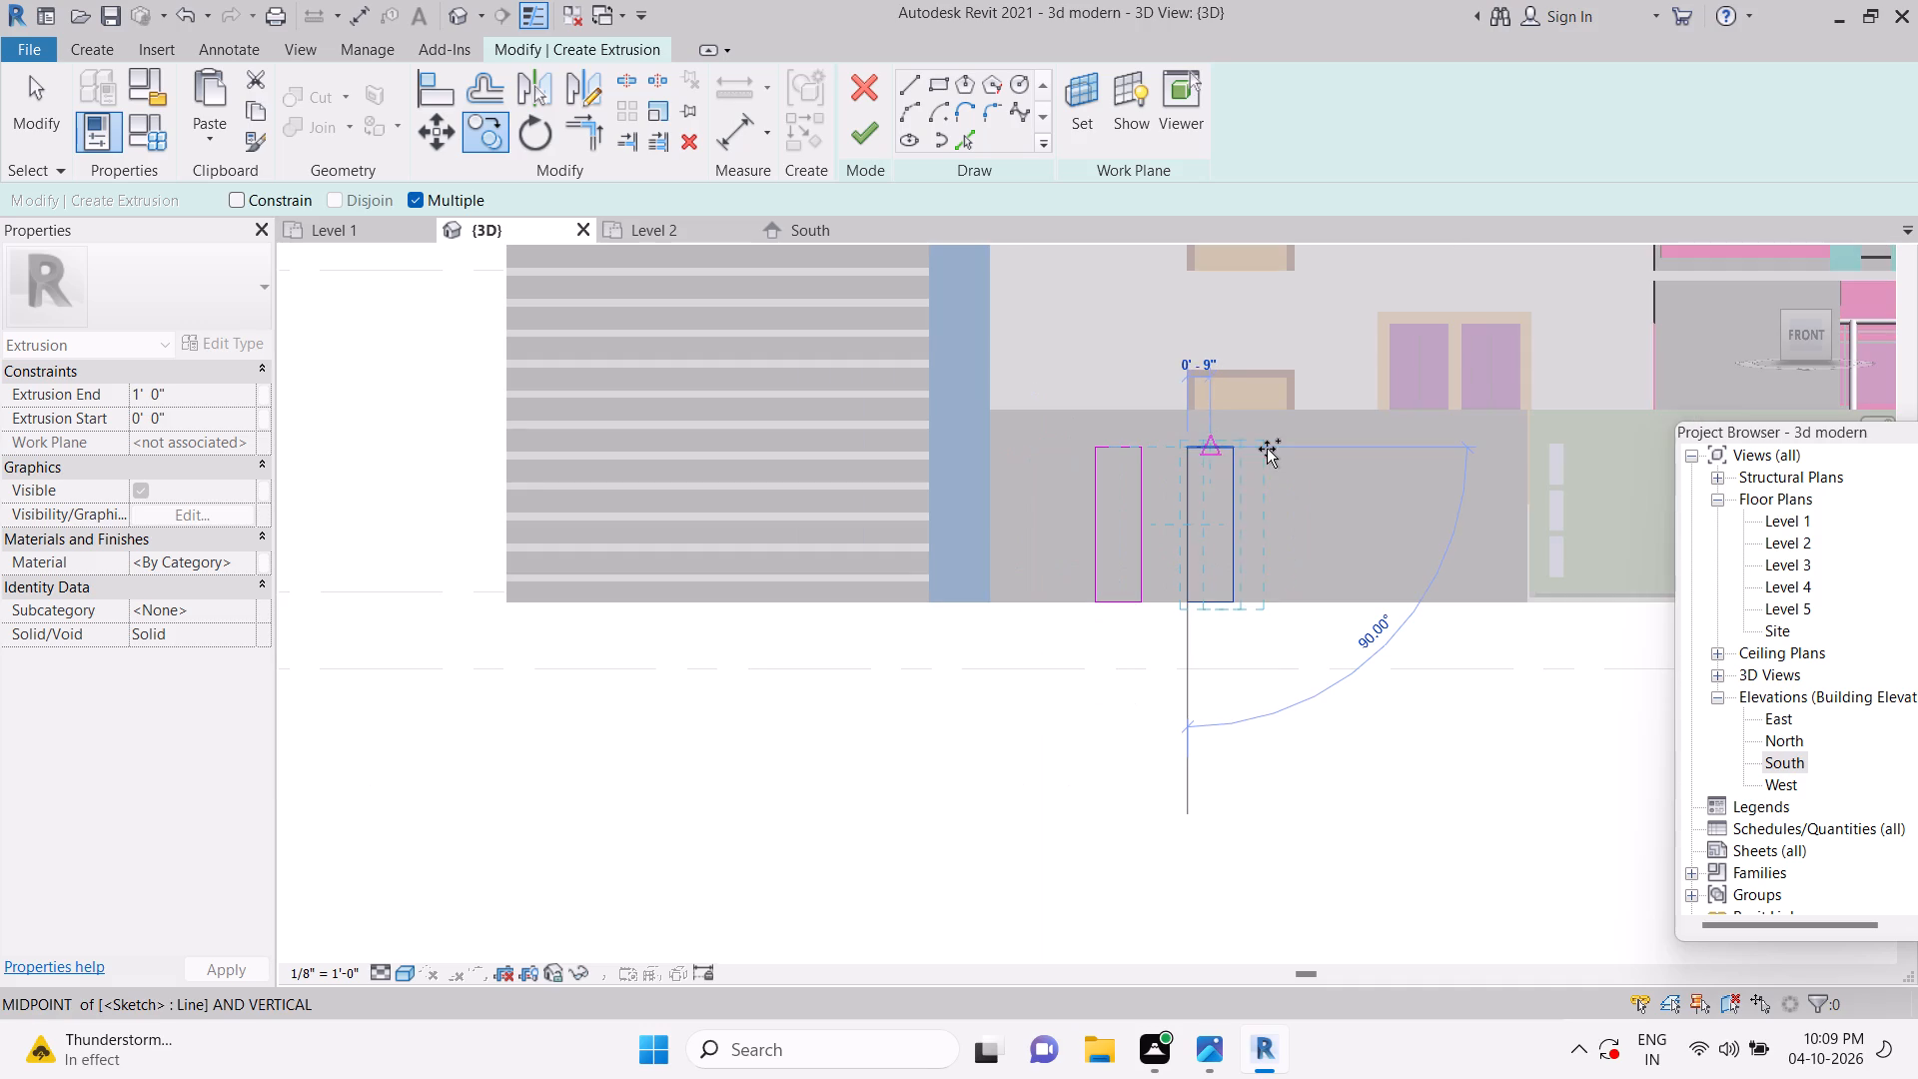
pyautogui.write("3'")
pyautogui.press('Return')
pyautogui.press('Escape')
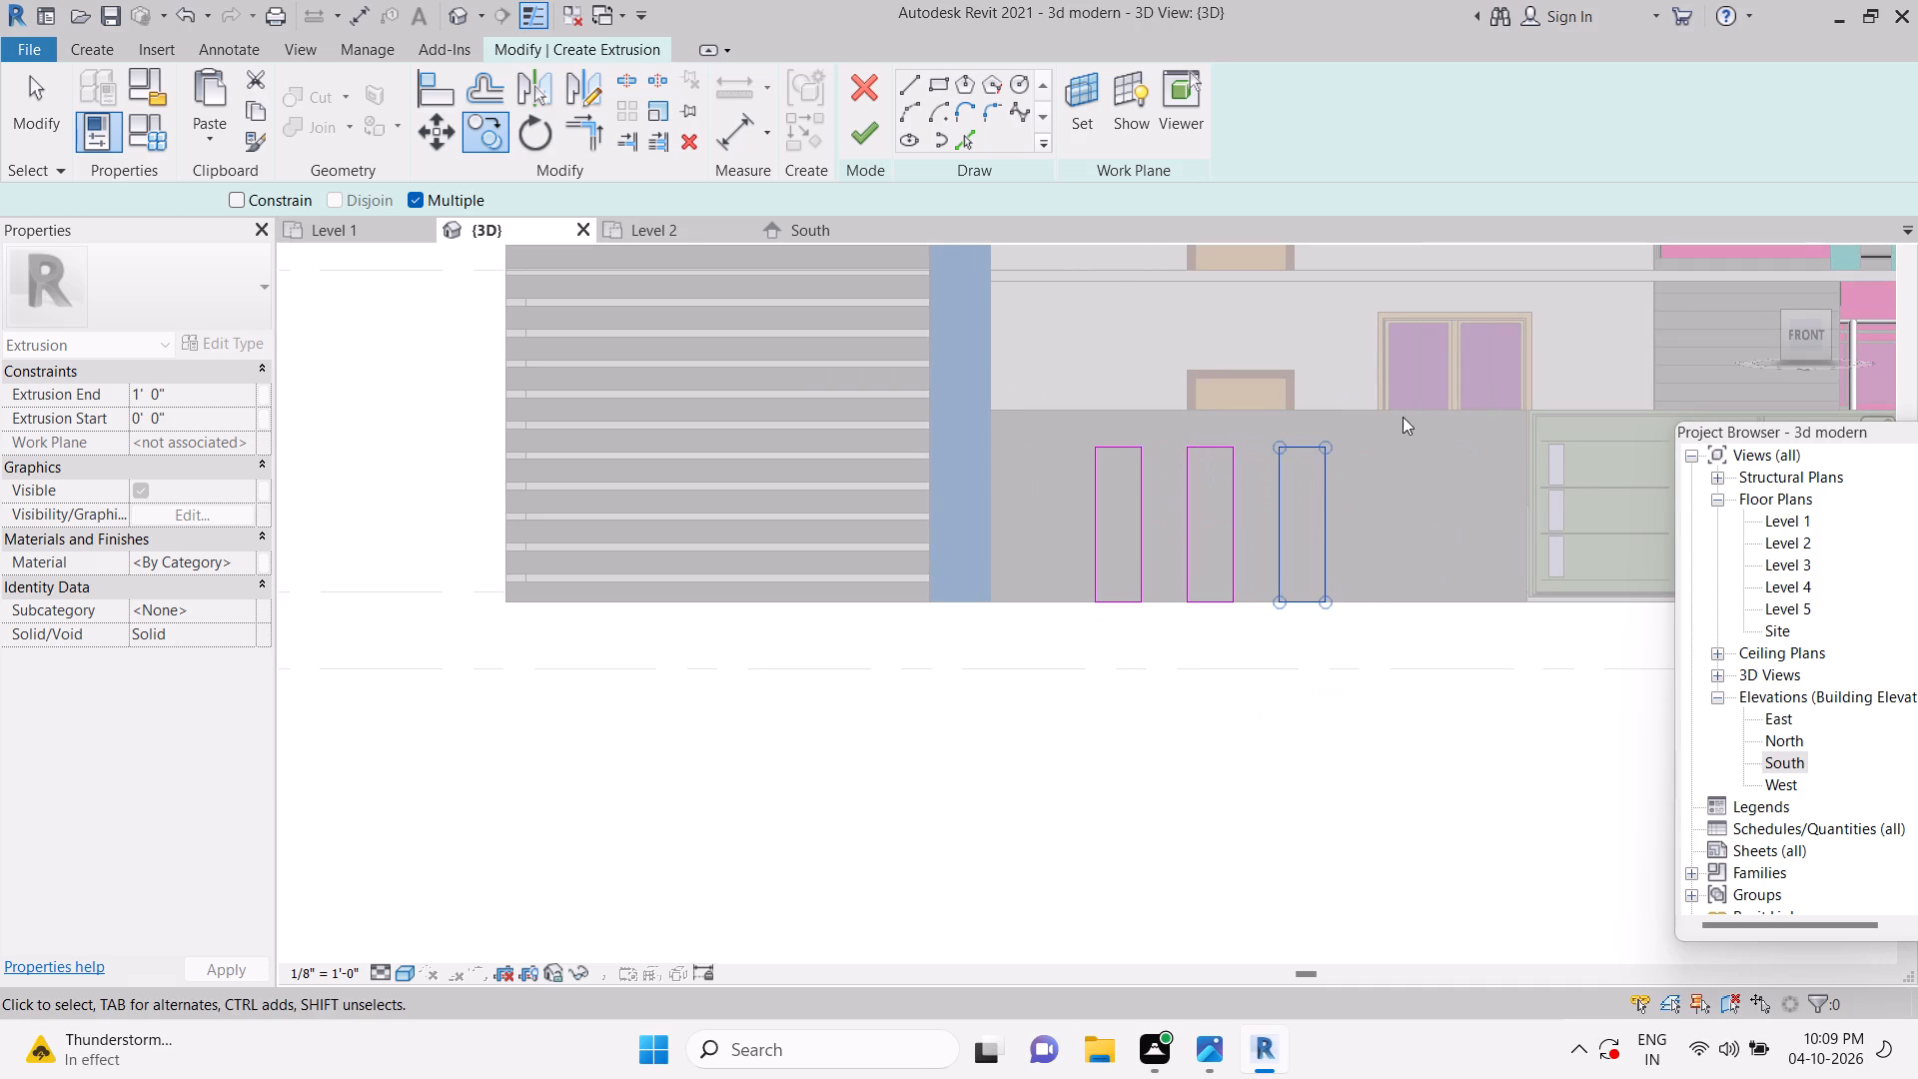
pyautogui.press('Escape')
pyautogui.press('Escape')
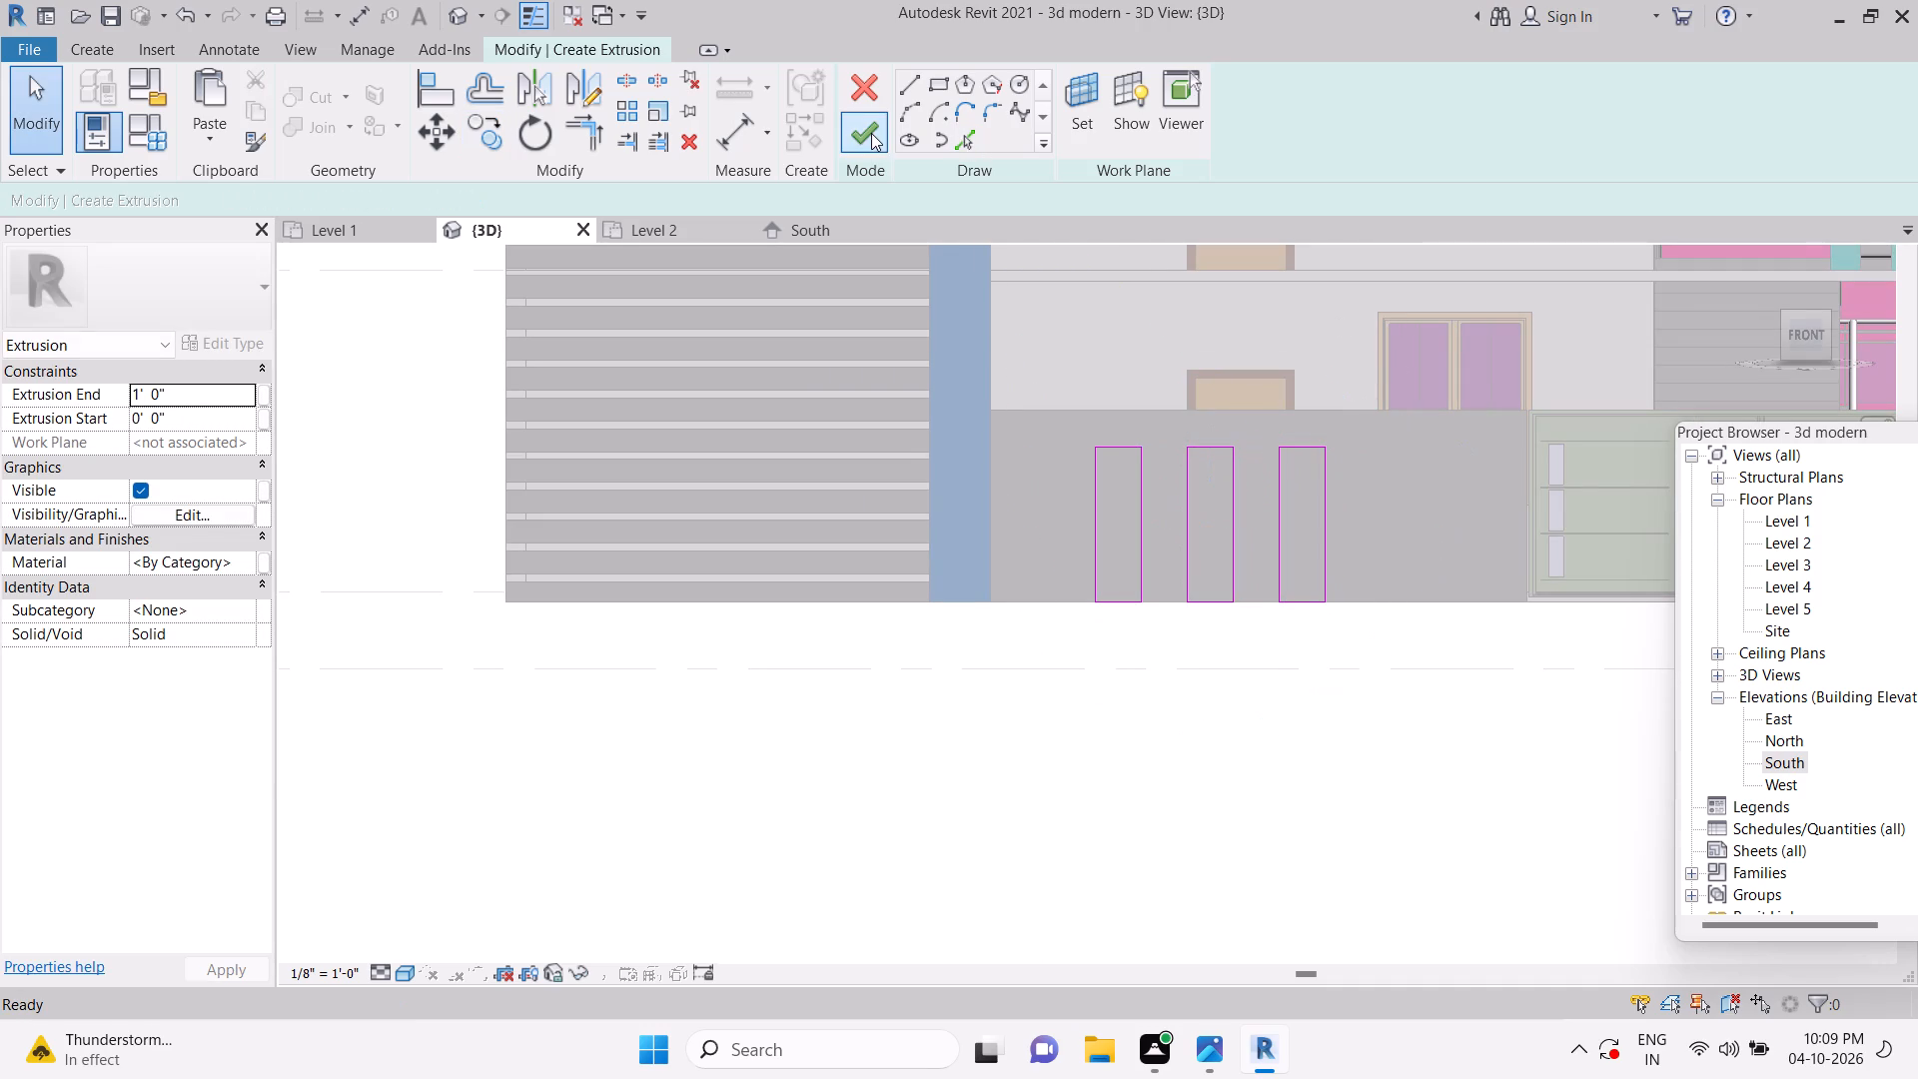
# Finish the extrusion sketch of the three boundary wall posts.
pyautogui.click(871, 133)
pyautogui.press('Escape')
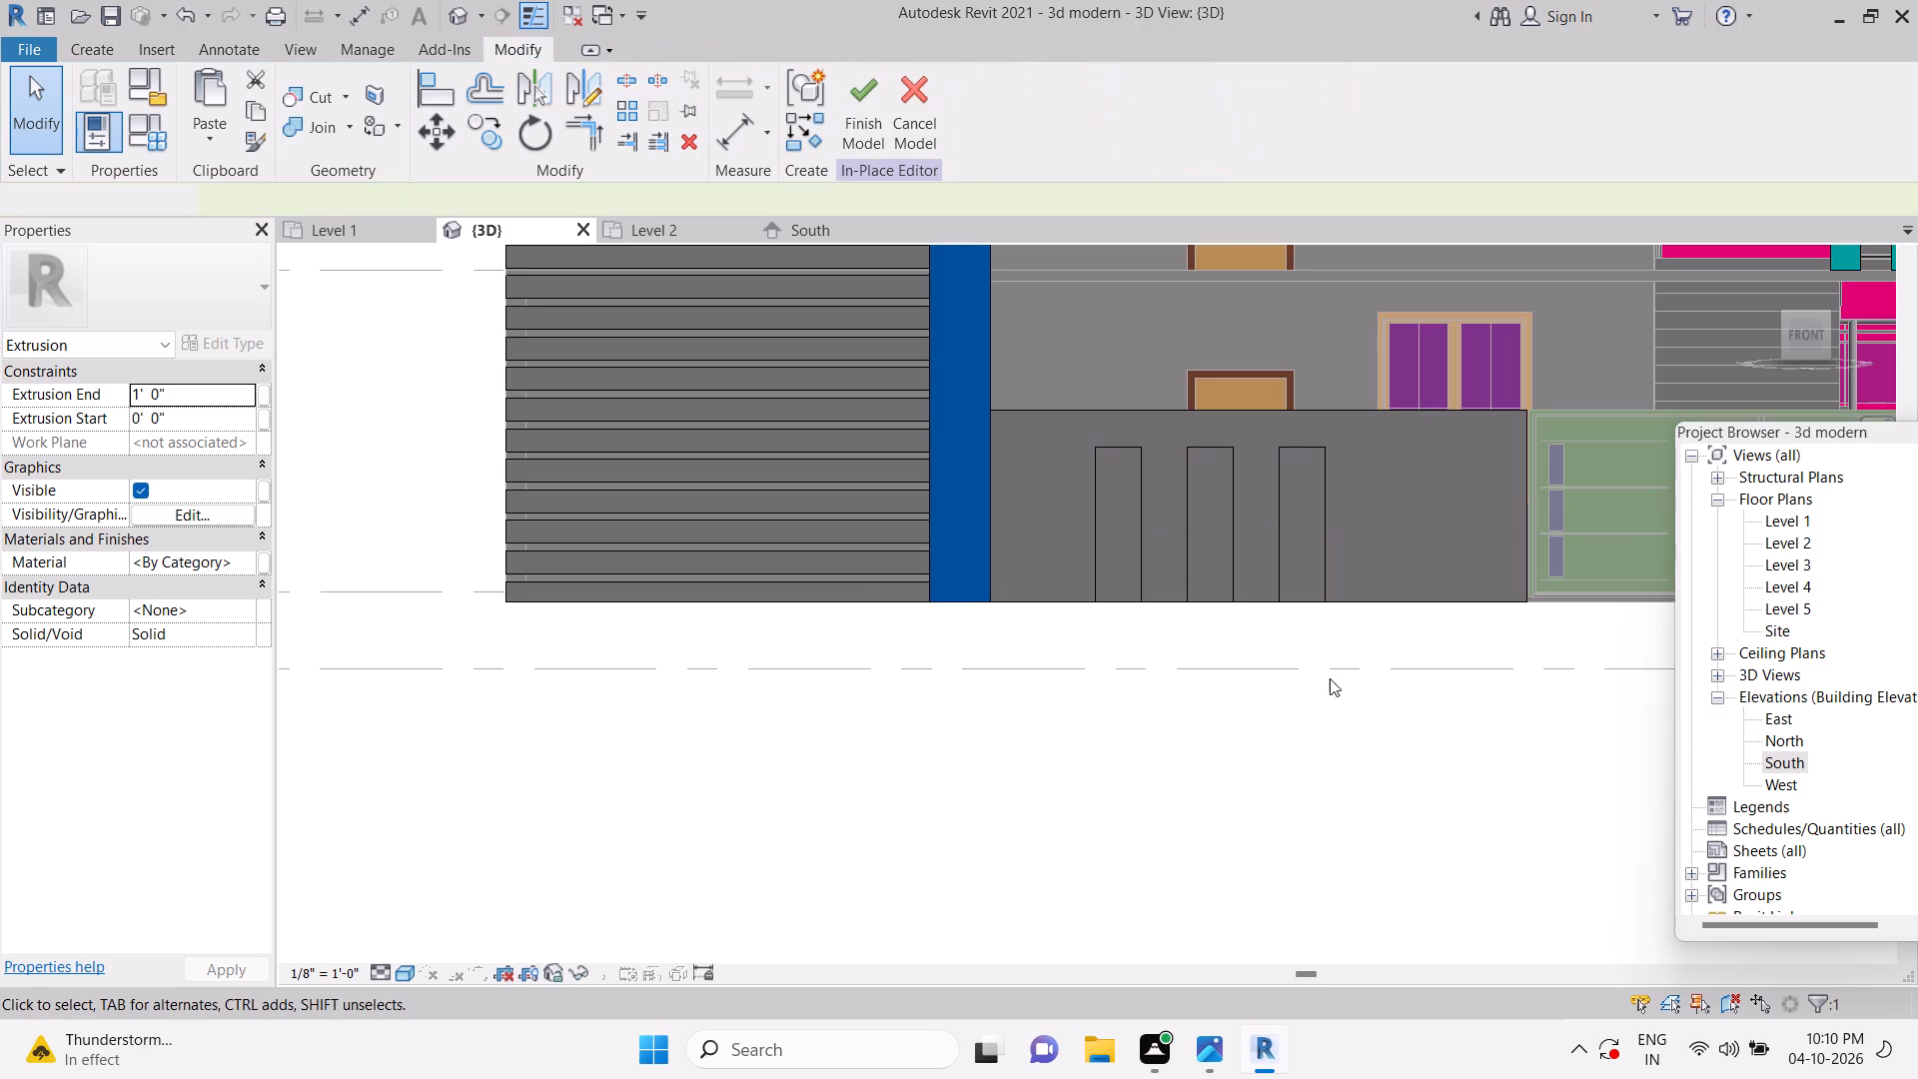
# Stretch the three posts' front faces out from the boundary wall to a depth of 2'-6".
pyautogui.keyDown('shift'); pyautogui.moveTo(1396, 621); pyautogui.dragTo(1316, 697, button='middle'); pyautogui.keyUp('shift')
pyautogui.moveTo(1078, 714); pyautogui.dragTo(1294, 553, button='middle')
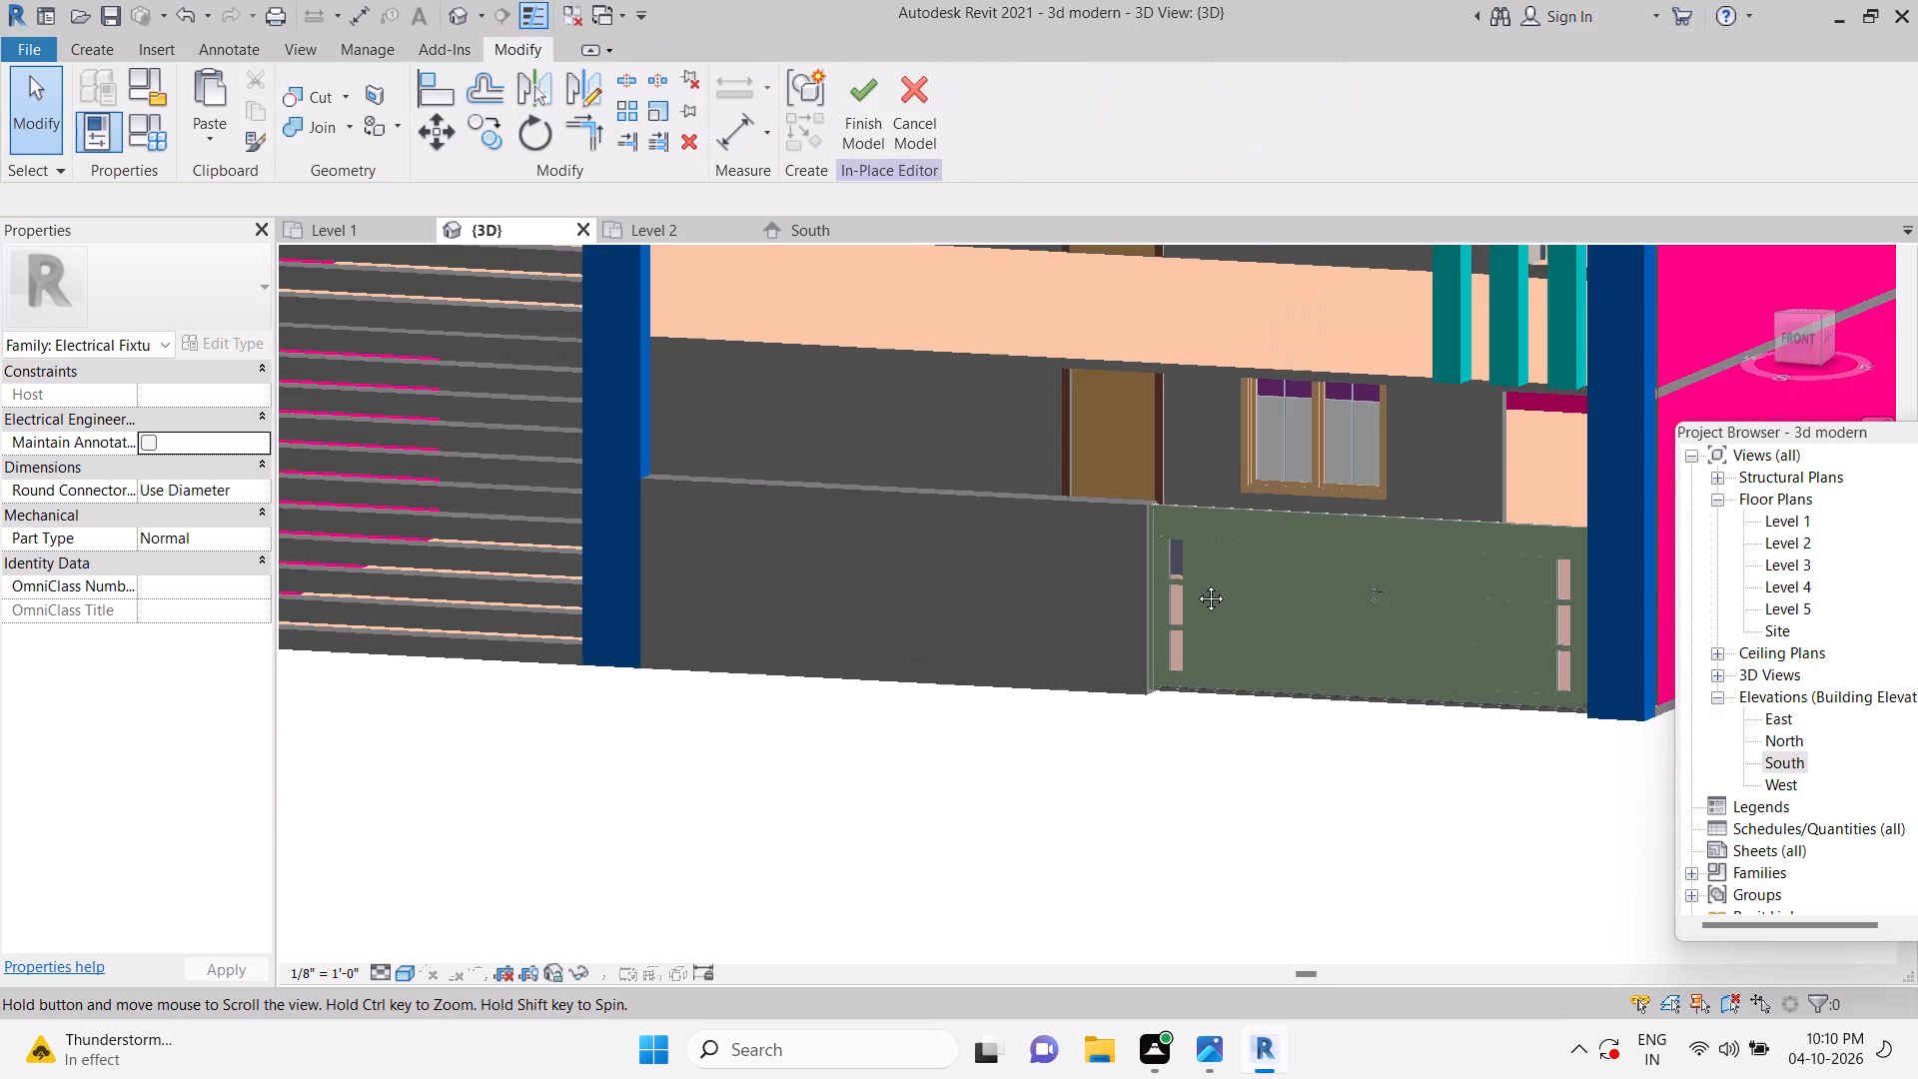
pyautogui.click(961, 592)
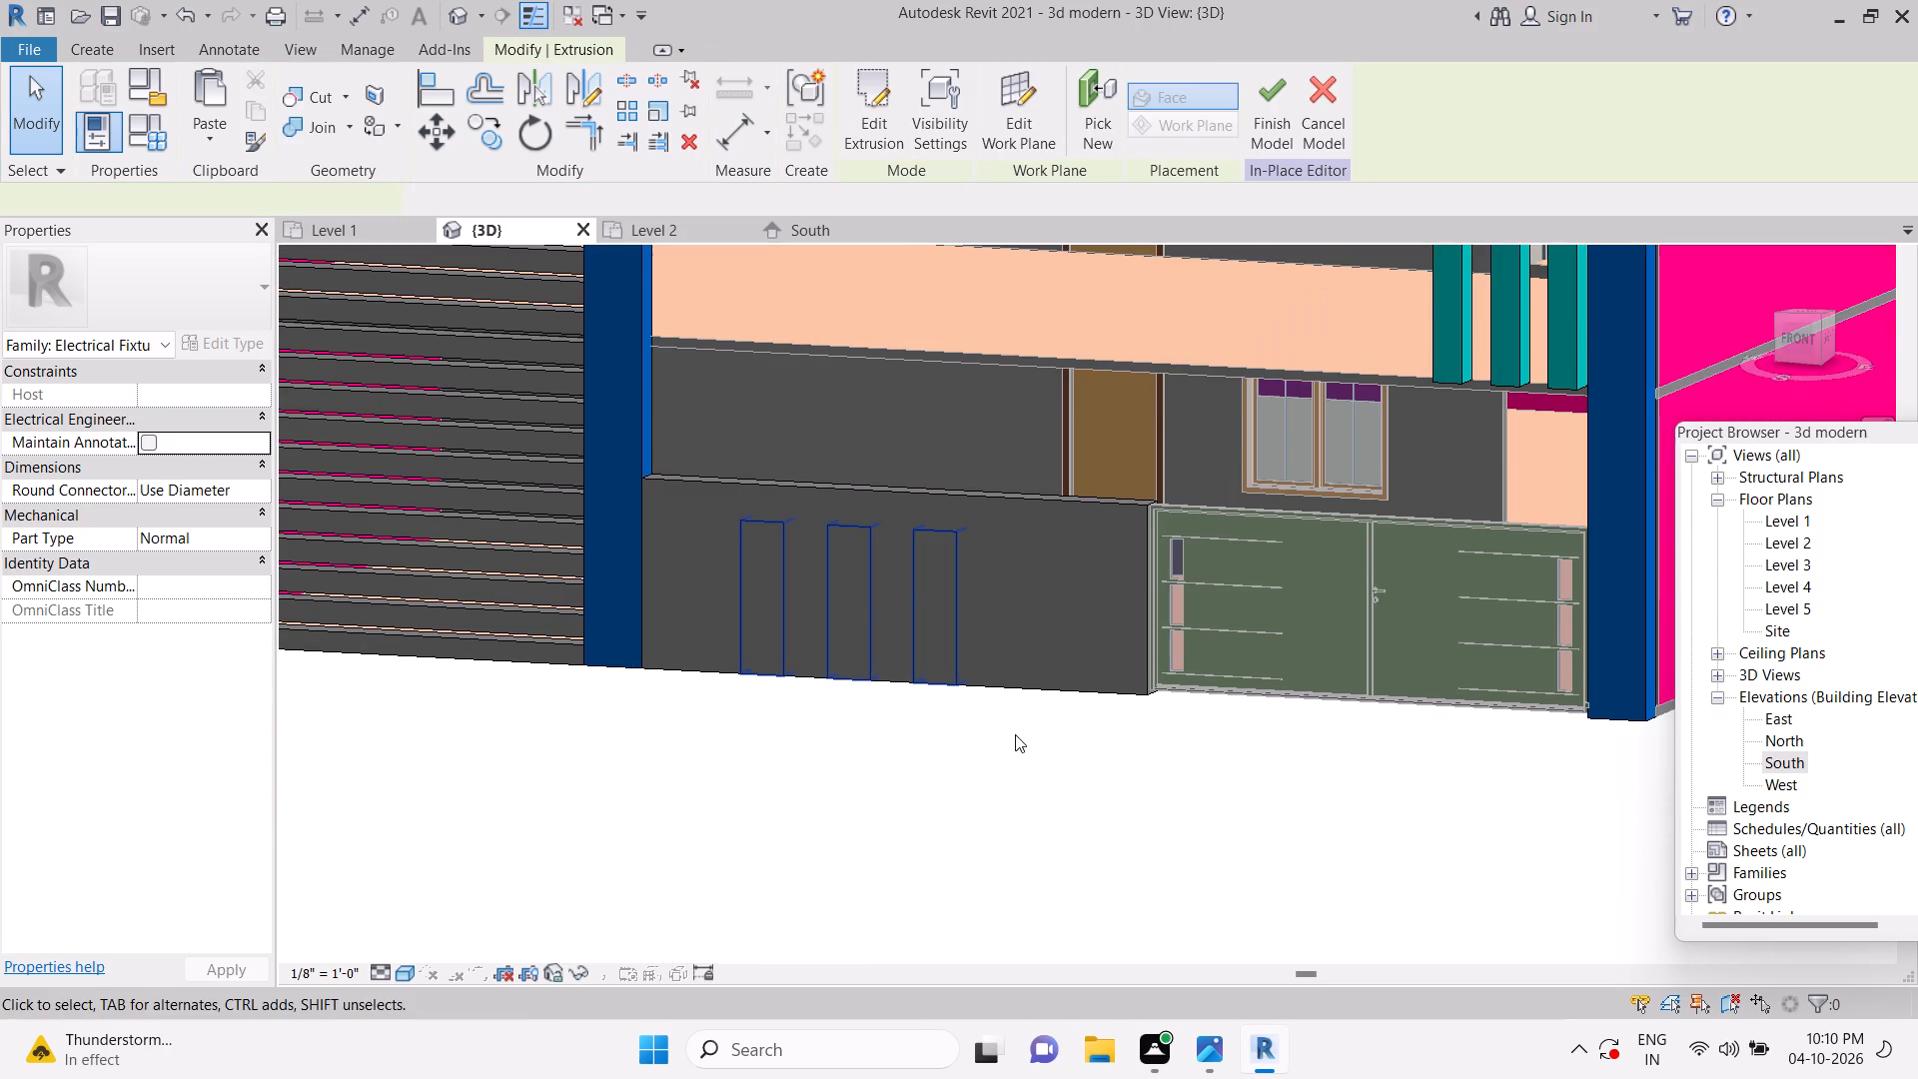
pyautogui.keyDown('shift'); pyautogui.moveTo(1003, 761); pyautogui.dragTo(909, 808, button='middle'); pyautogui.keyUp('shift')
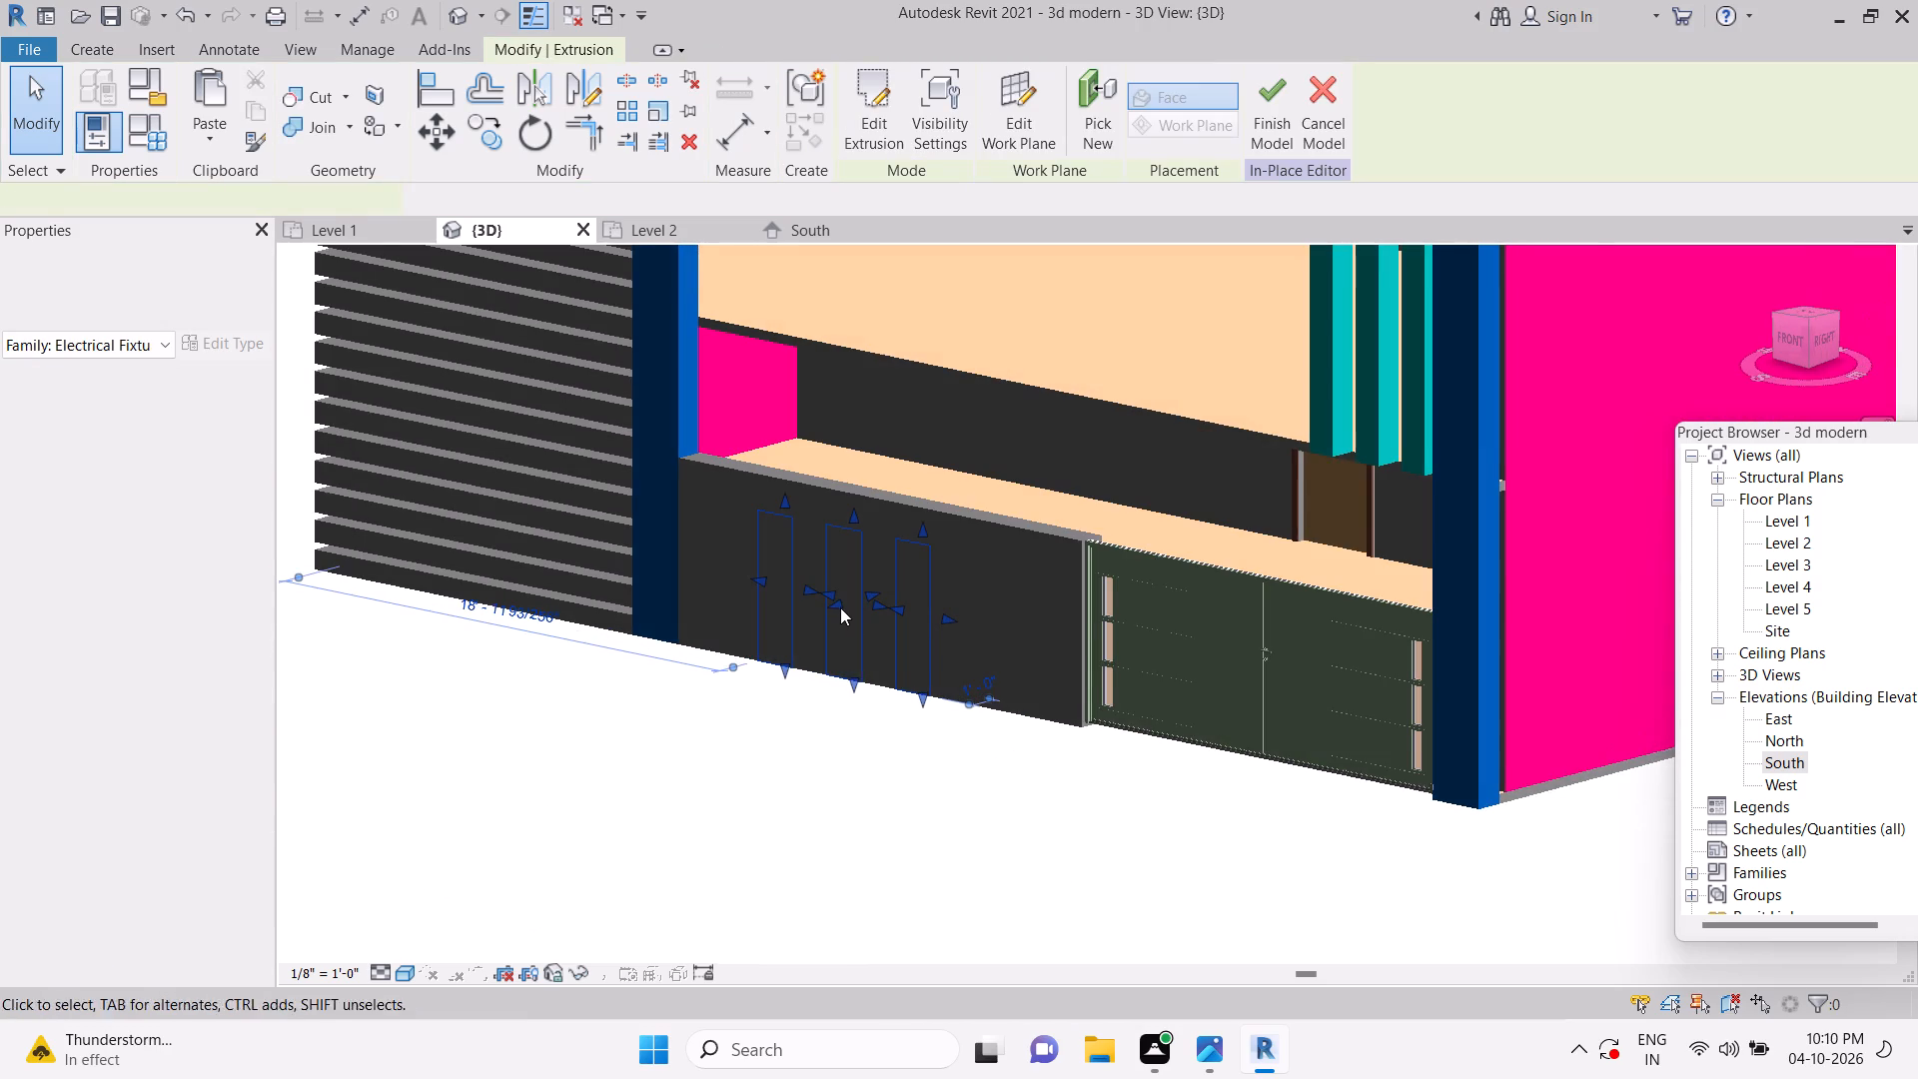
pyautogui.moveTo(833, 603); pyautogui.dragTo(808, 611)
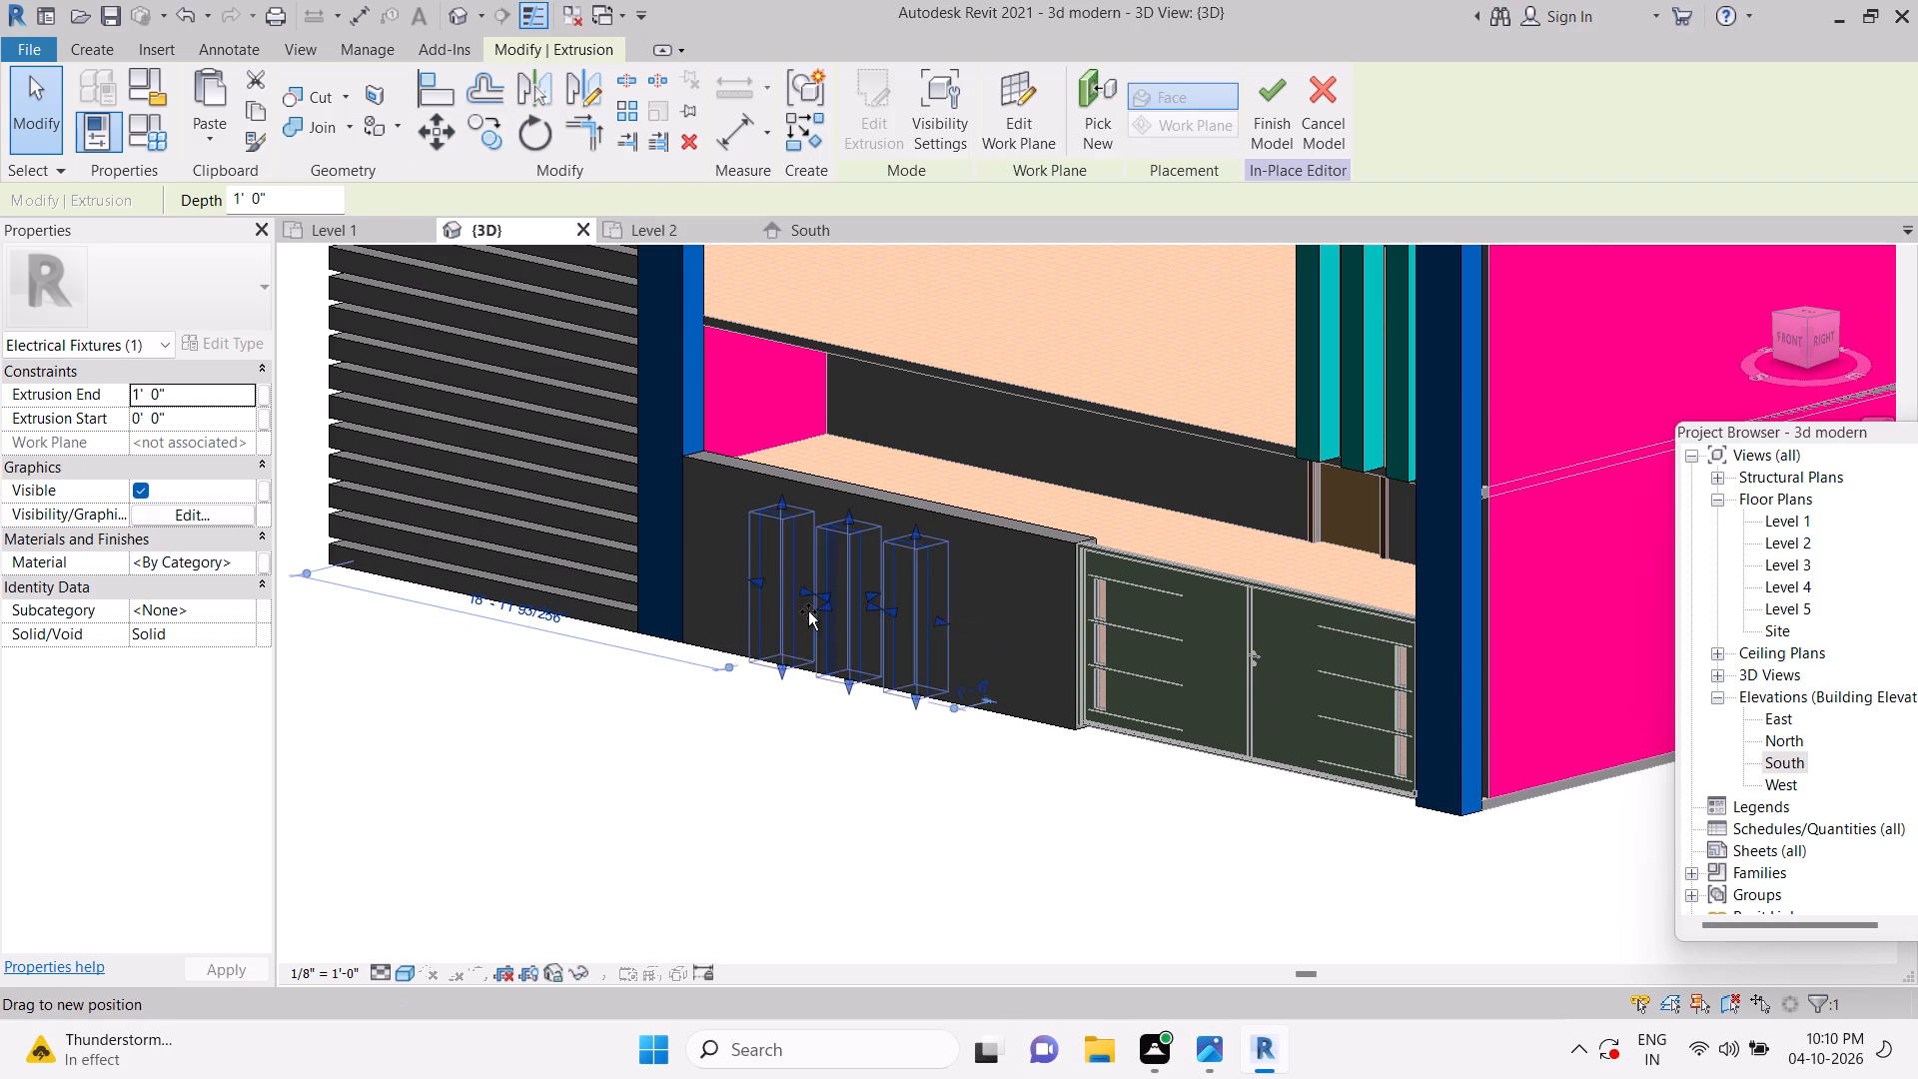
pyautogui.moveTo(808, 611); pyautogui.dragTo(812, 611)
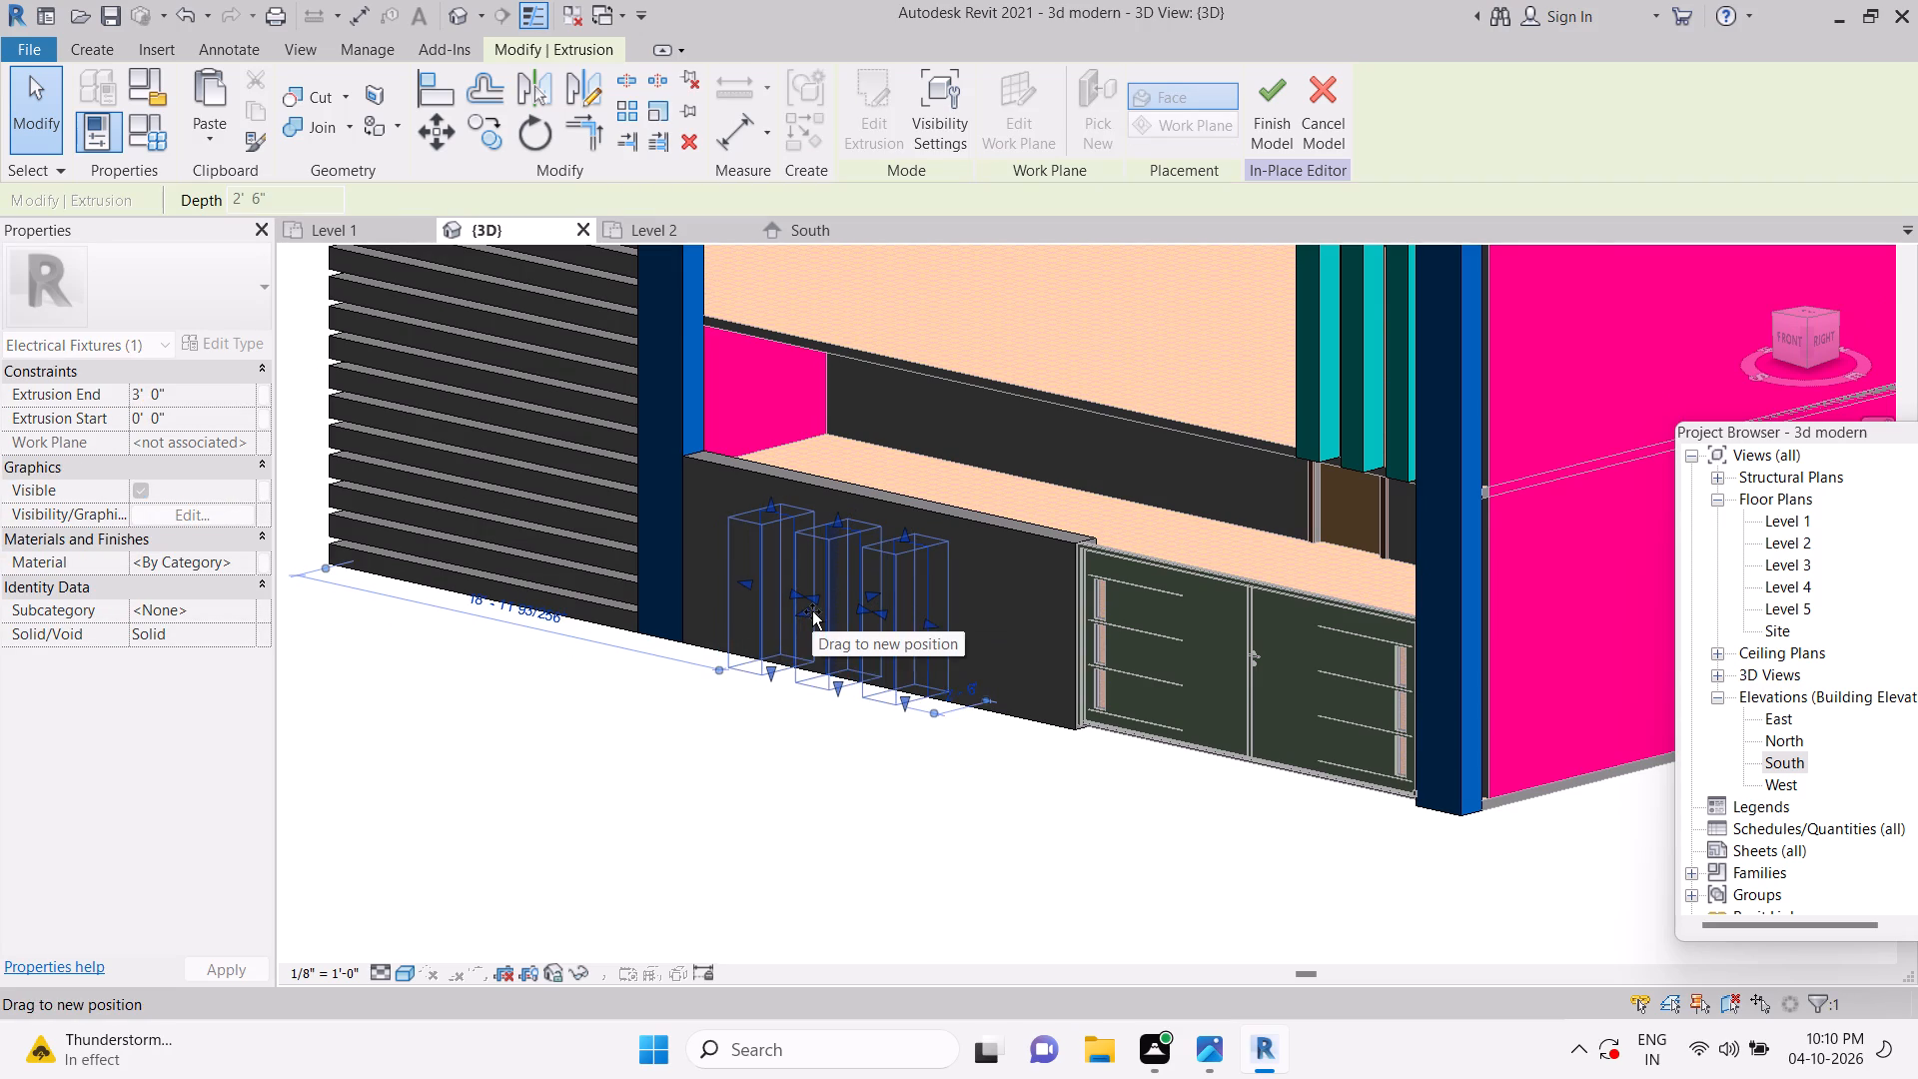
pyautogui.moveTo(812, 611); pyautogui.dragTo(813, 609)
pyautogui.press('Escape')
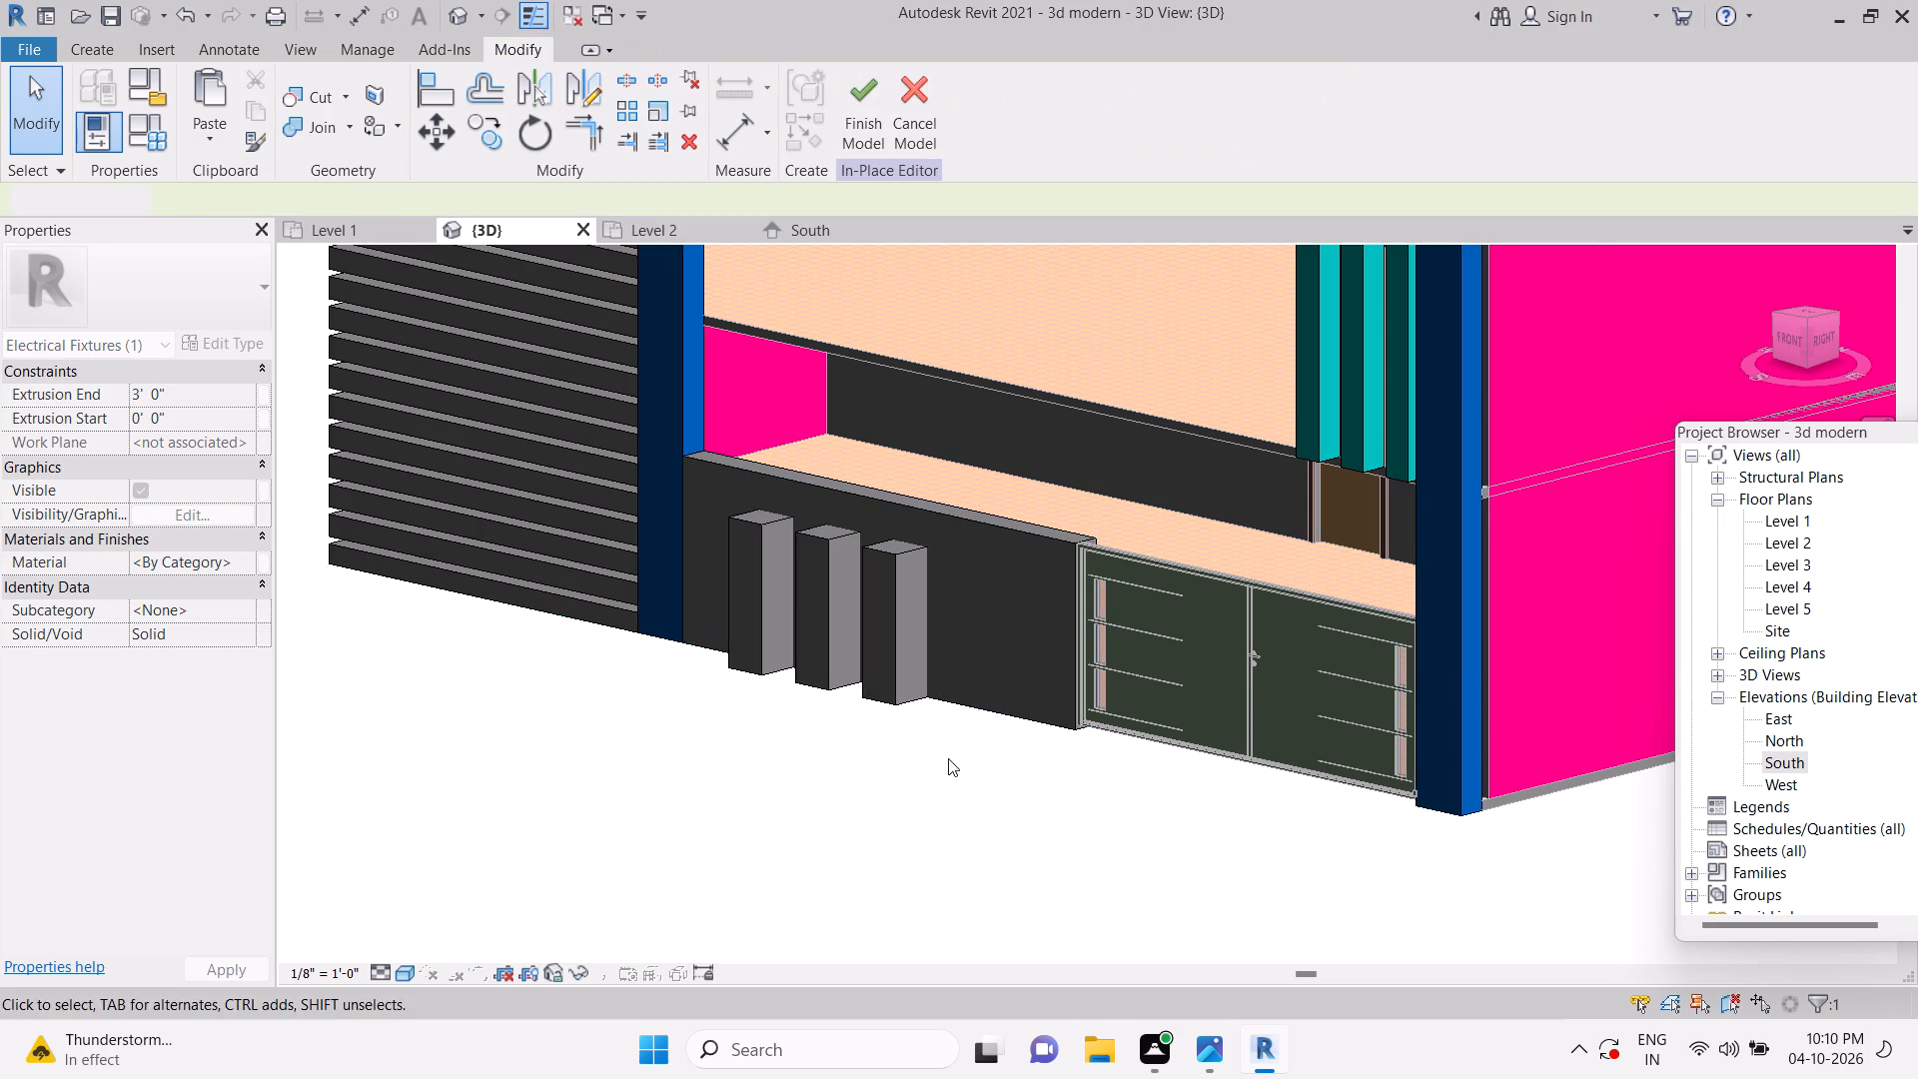
# Set the three-post extrusion's end to 2'-0".
pyautogui.click(904, 661)
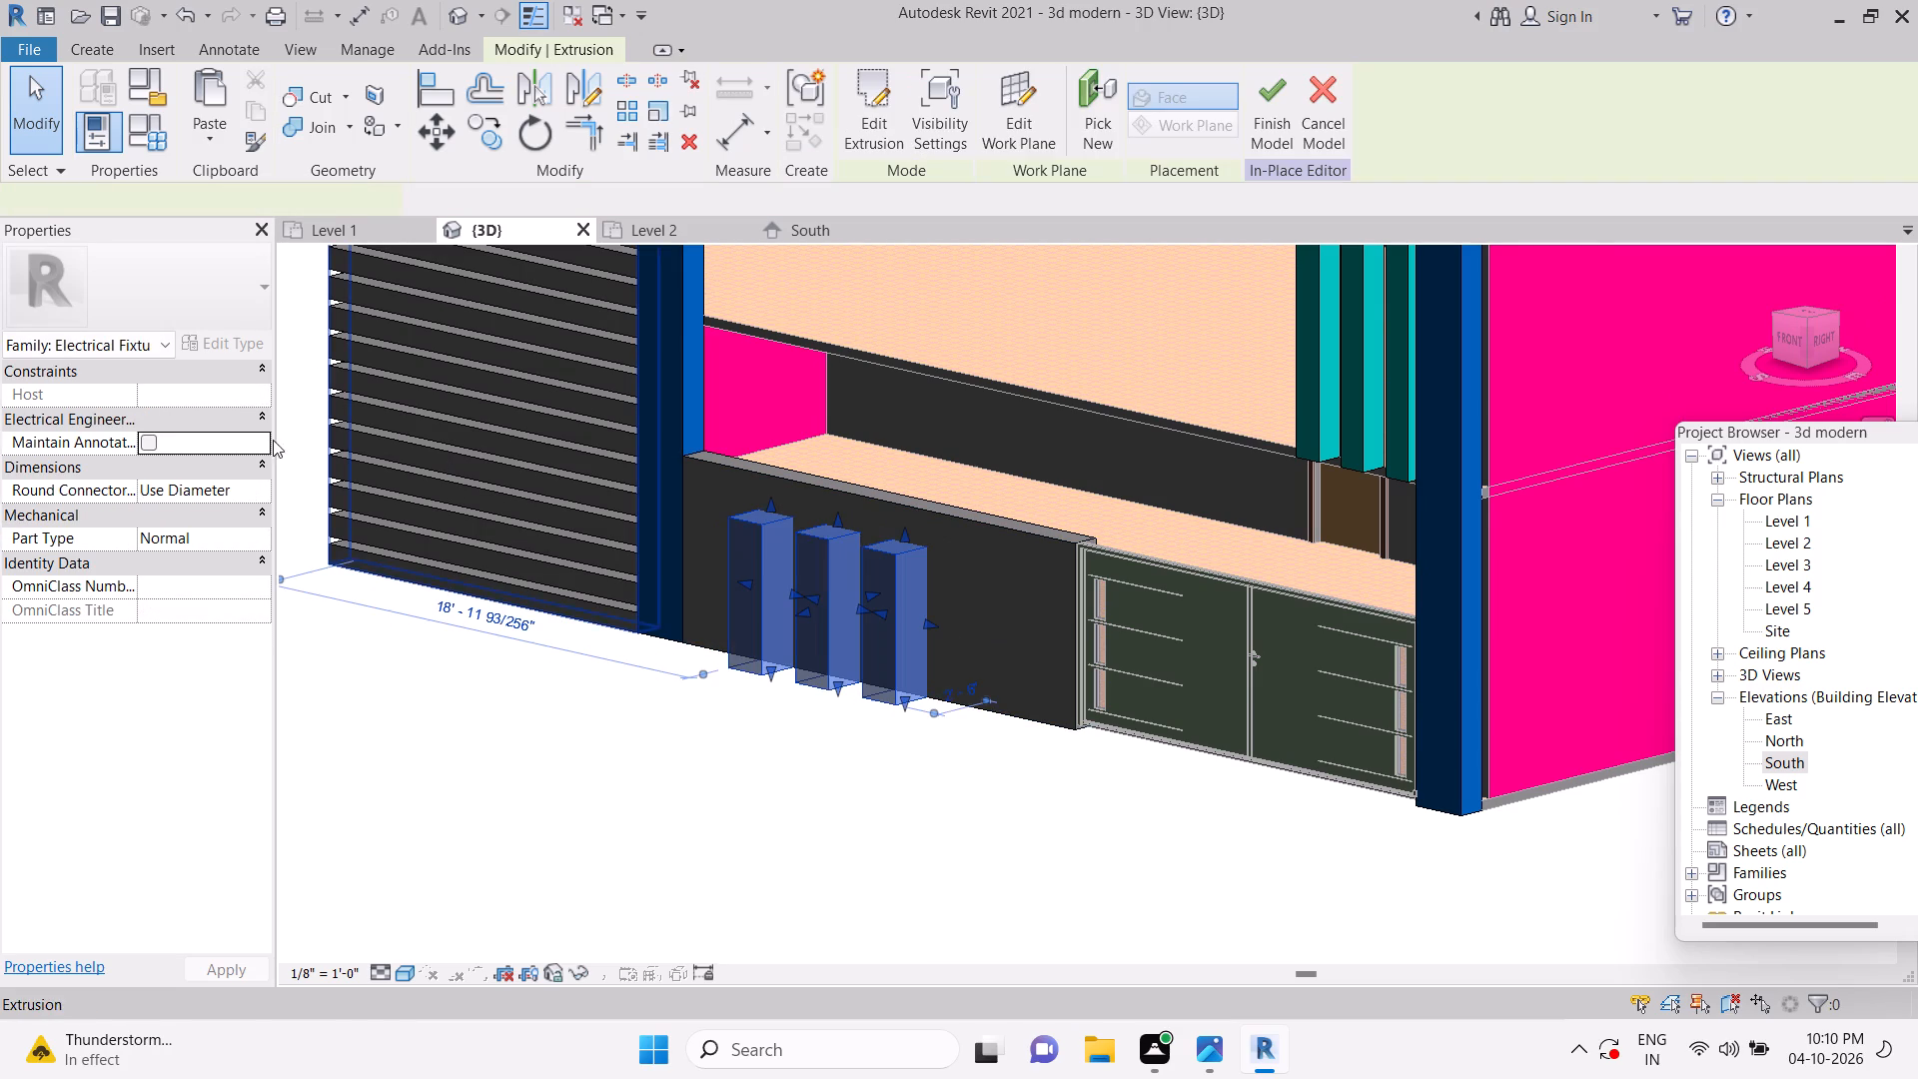
pyautogui.click(191, 399)
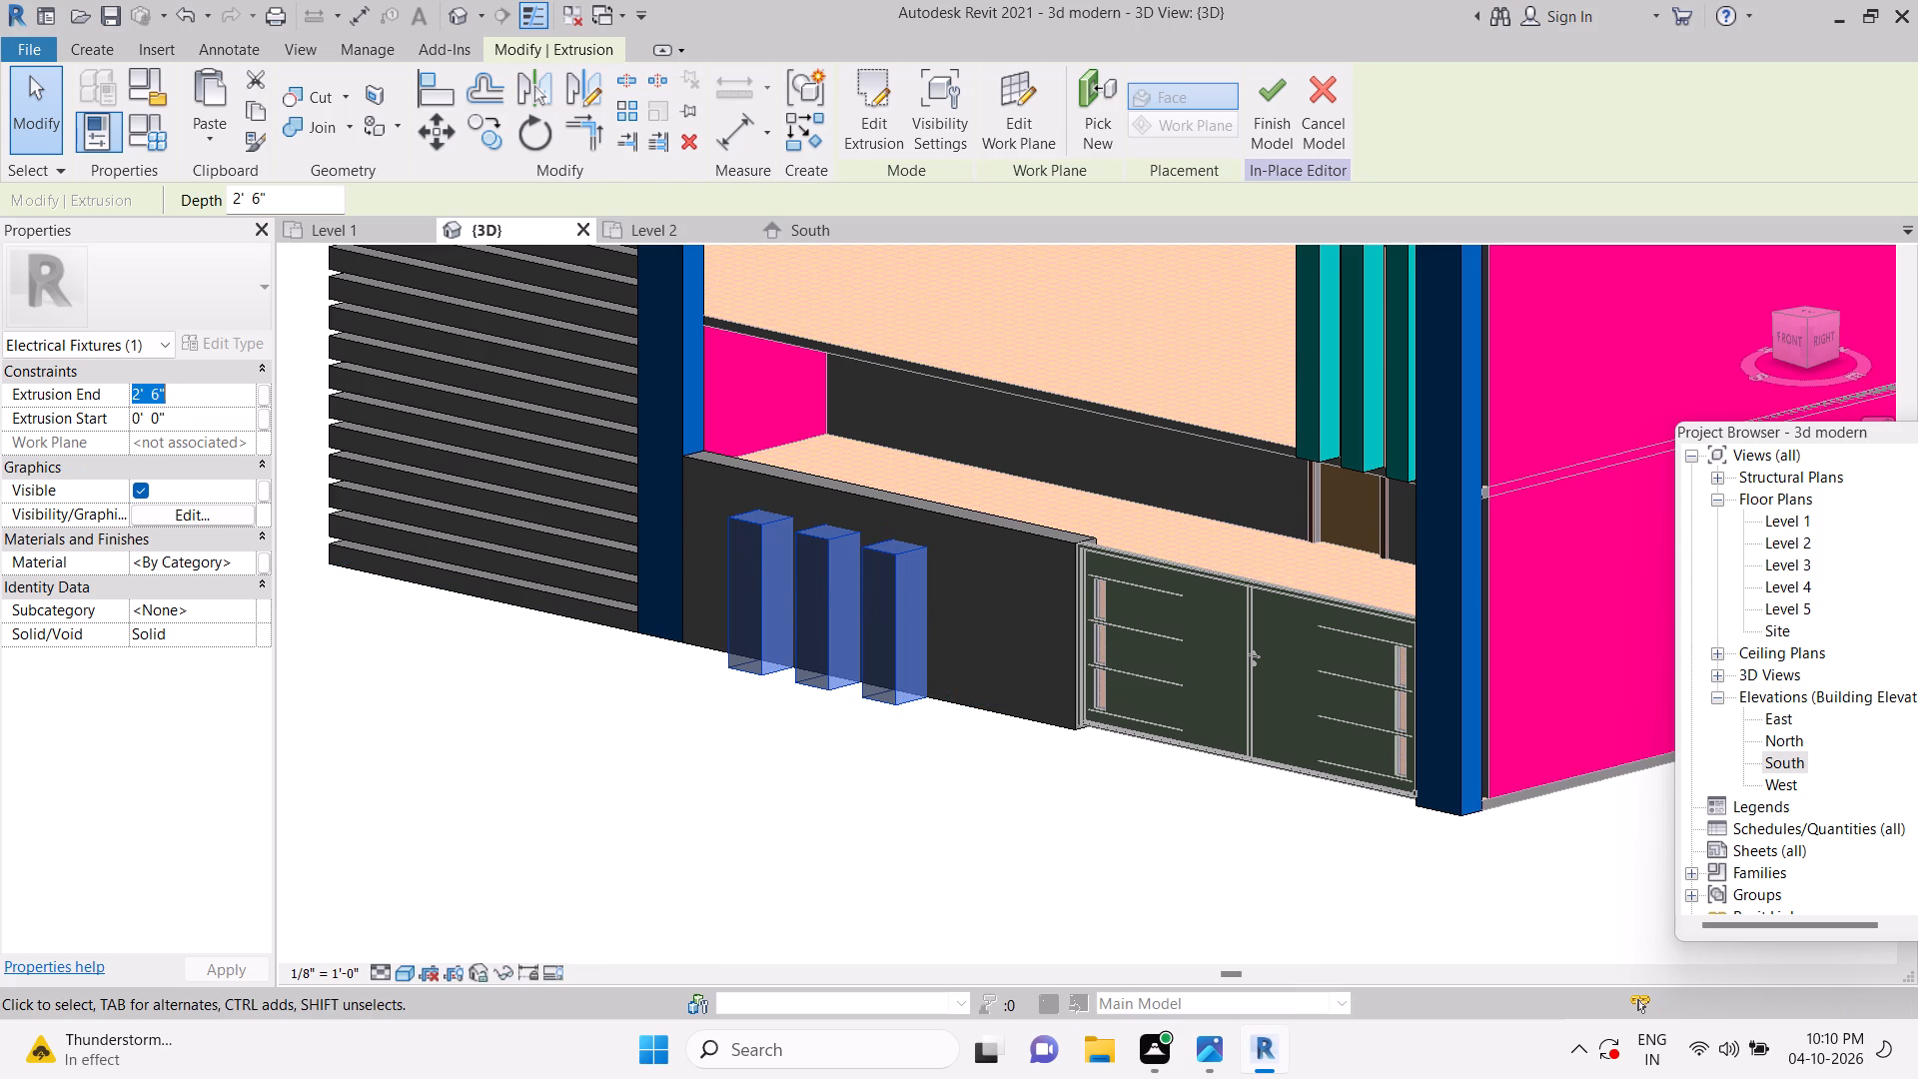
pyautogui.write("2'")
pyautogui.press('Return')
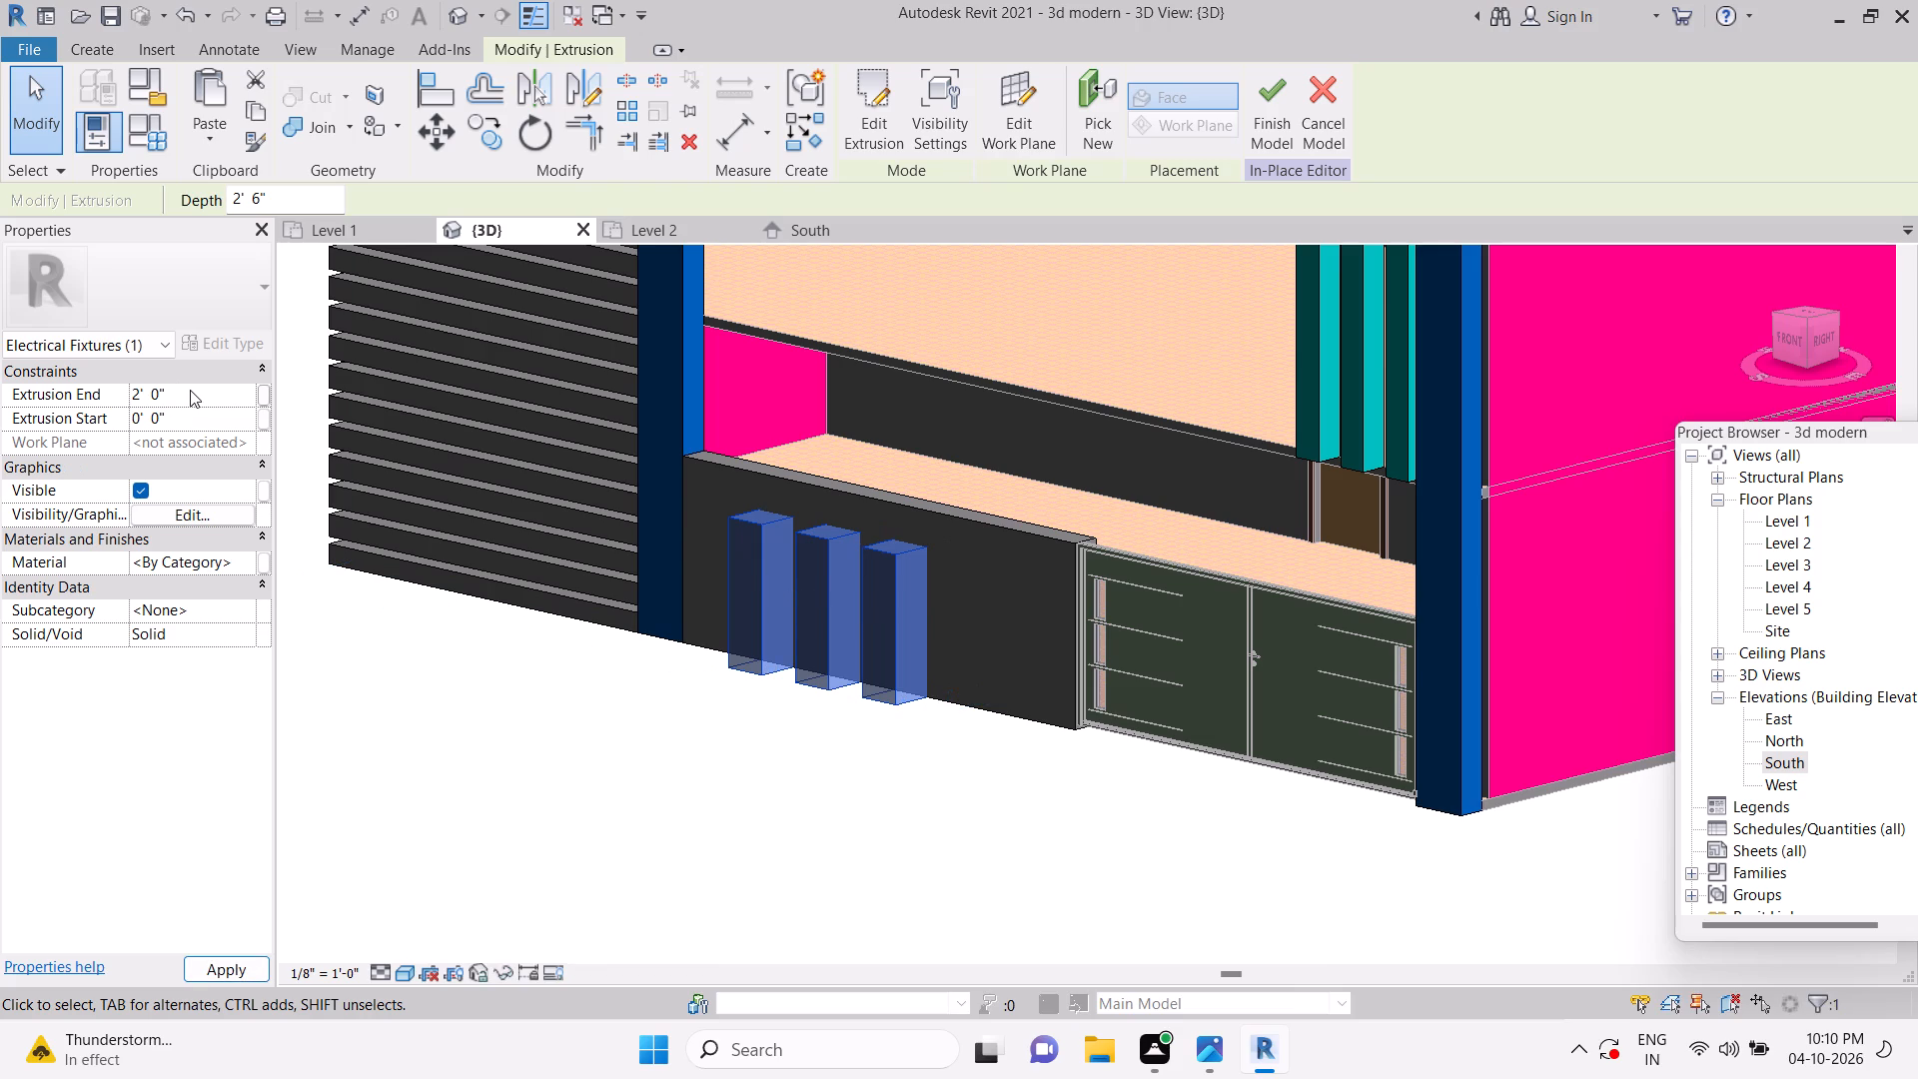
pyautogui.click(223, 959)
pyautogui.press('Escape')
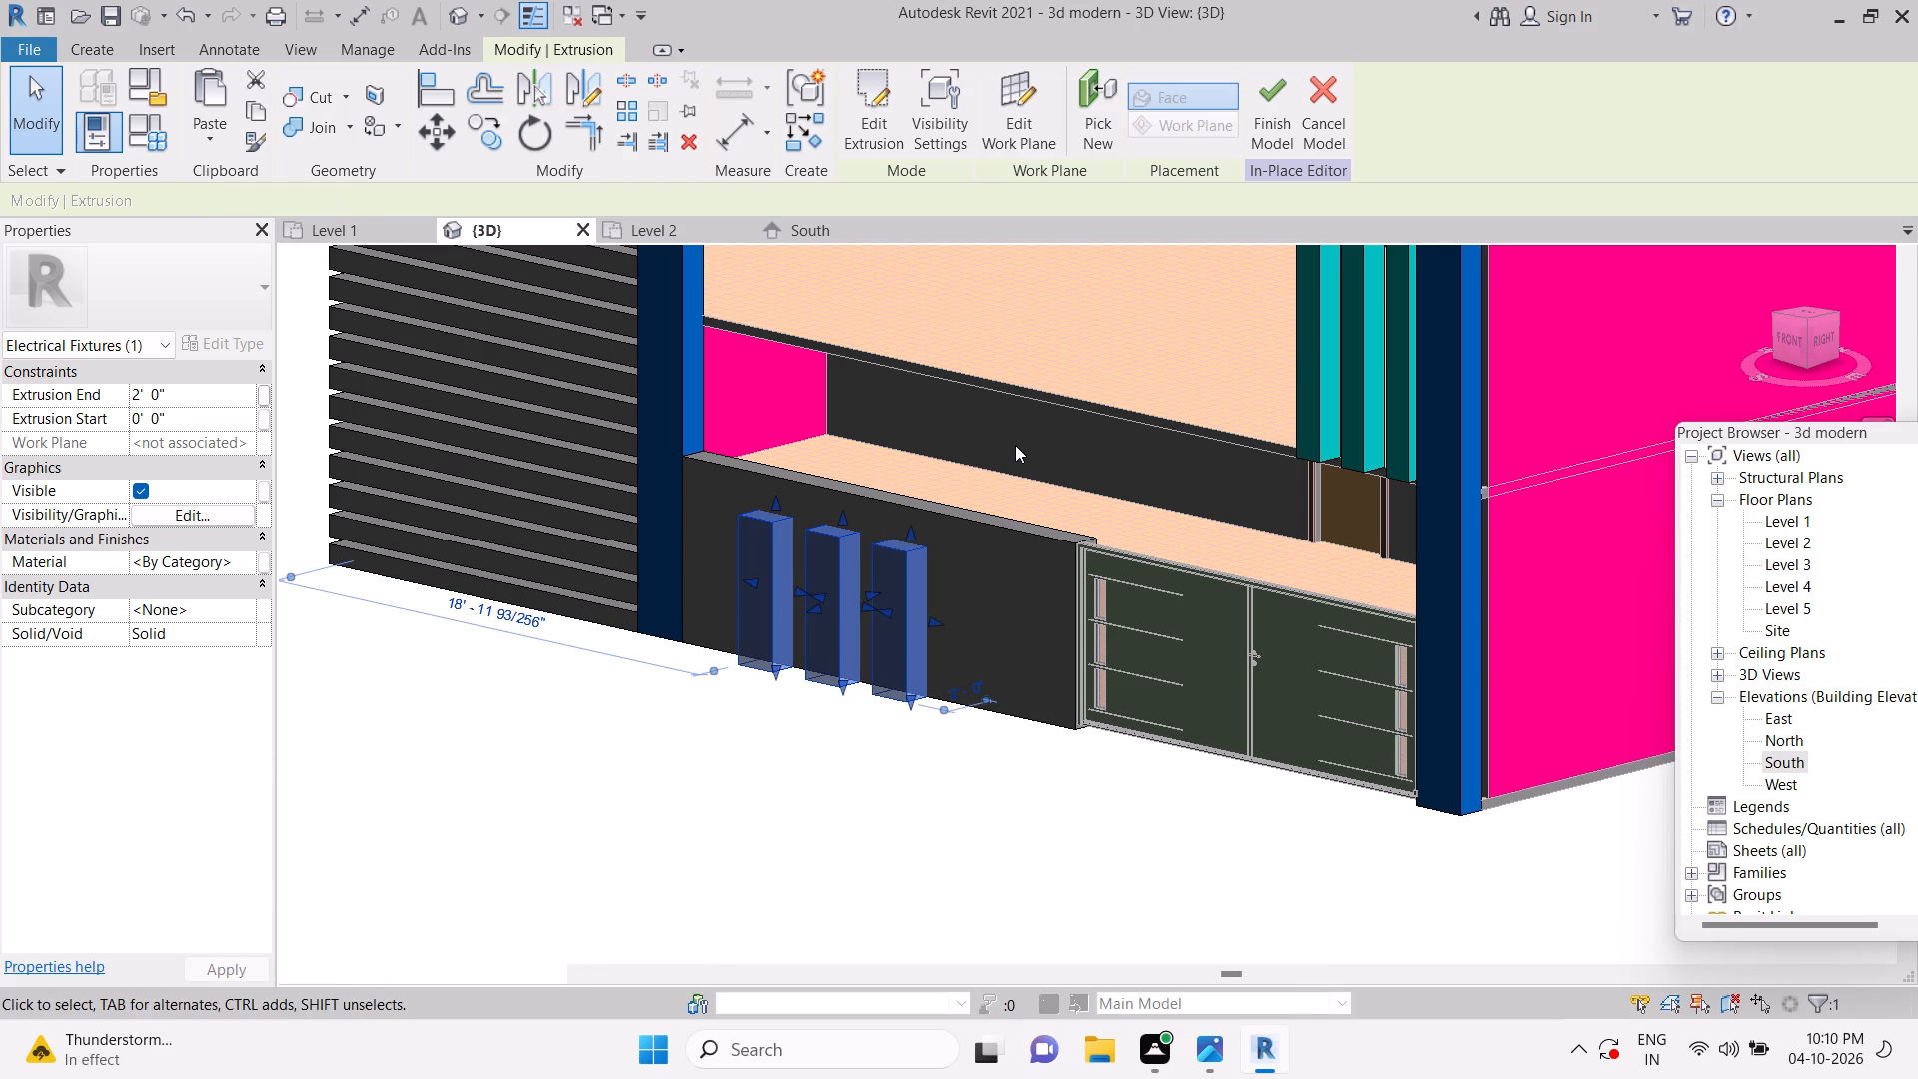
# Finish the in-place model containing the boundary wall posts.
pyautogui.scroll(-4, 998, 479)
pyautogui.click(867, 131)
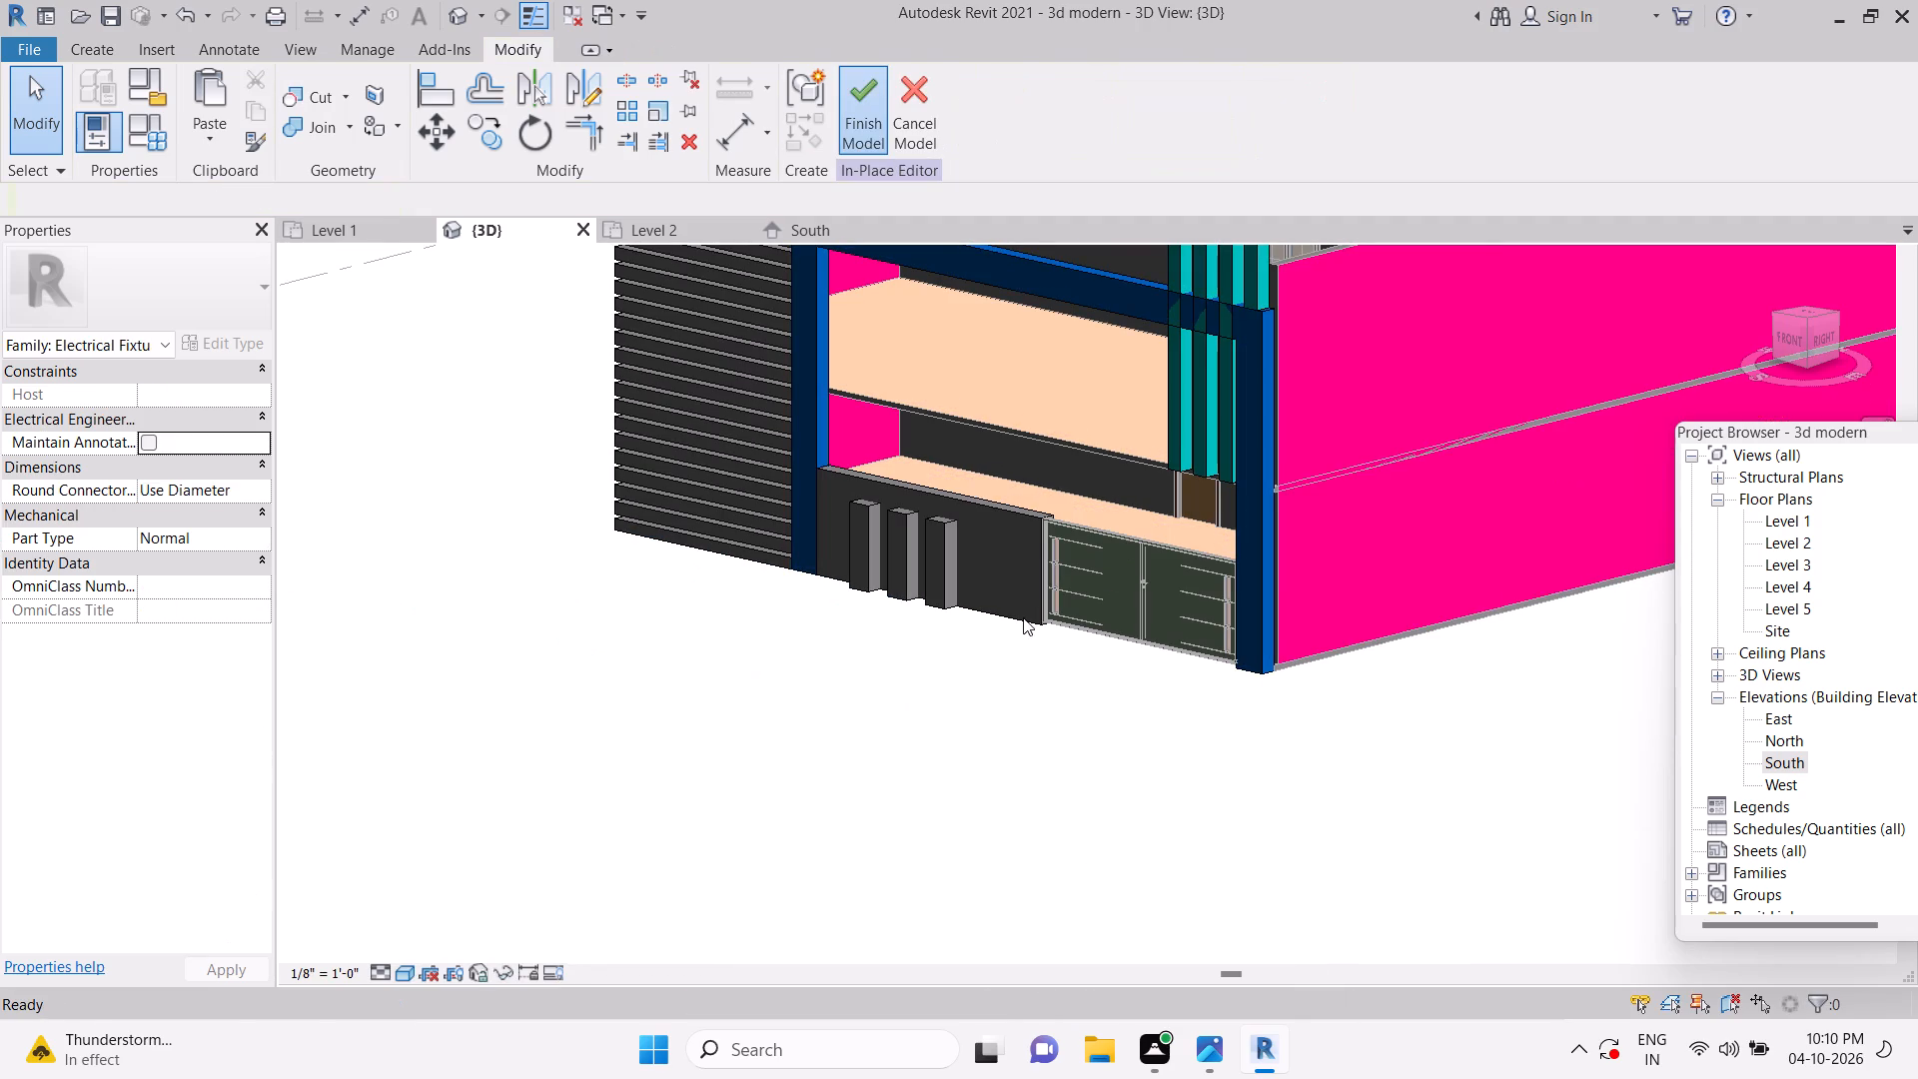
pyautogui.press('Escape')
pyautogui.press('Escape')
pyautogui.press('Escape')
pyautogui.press('Escape')
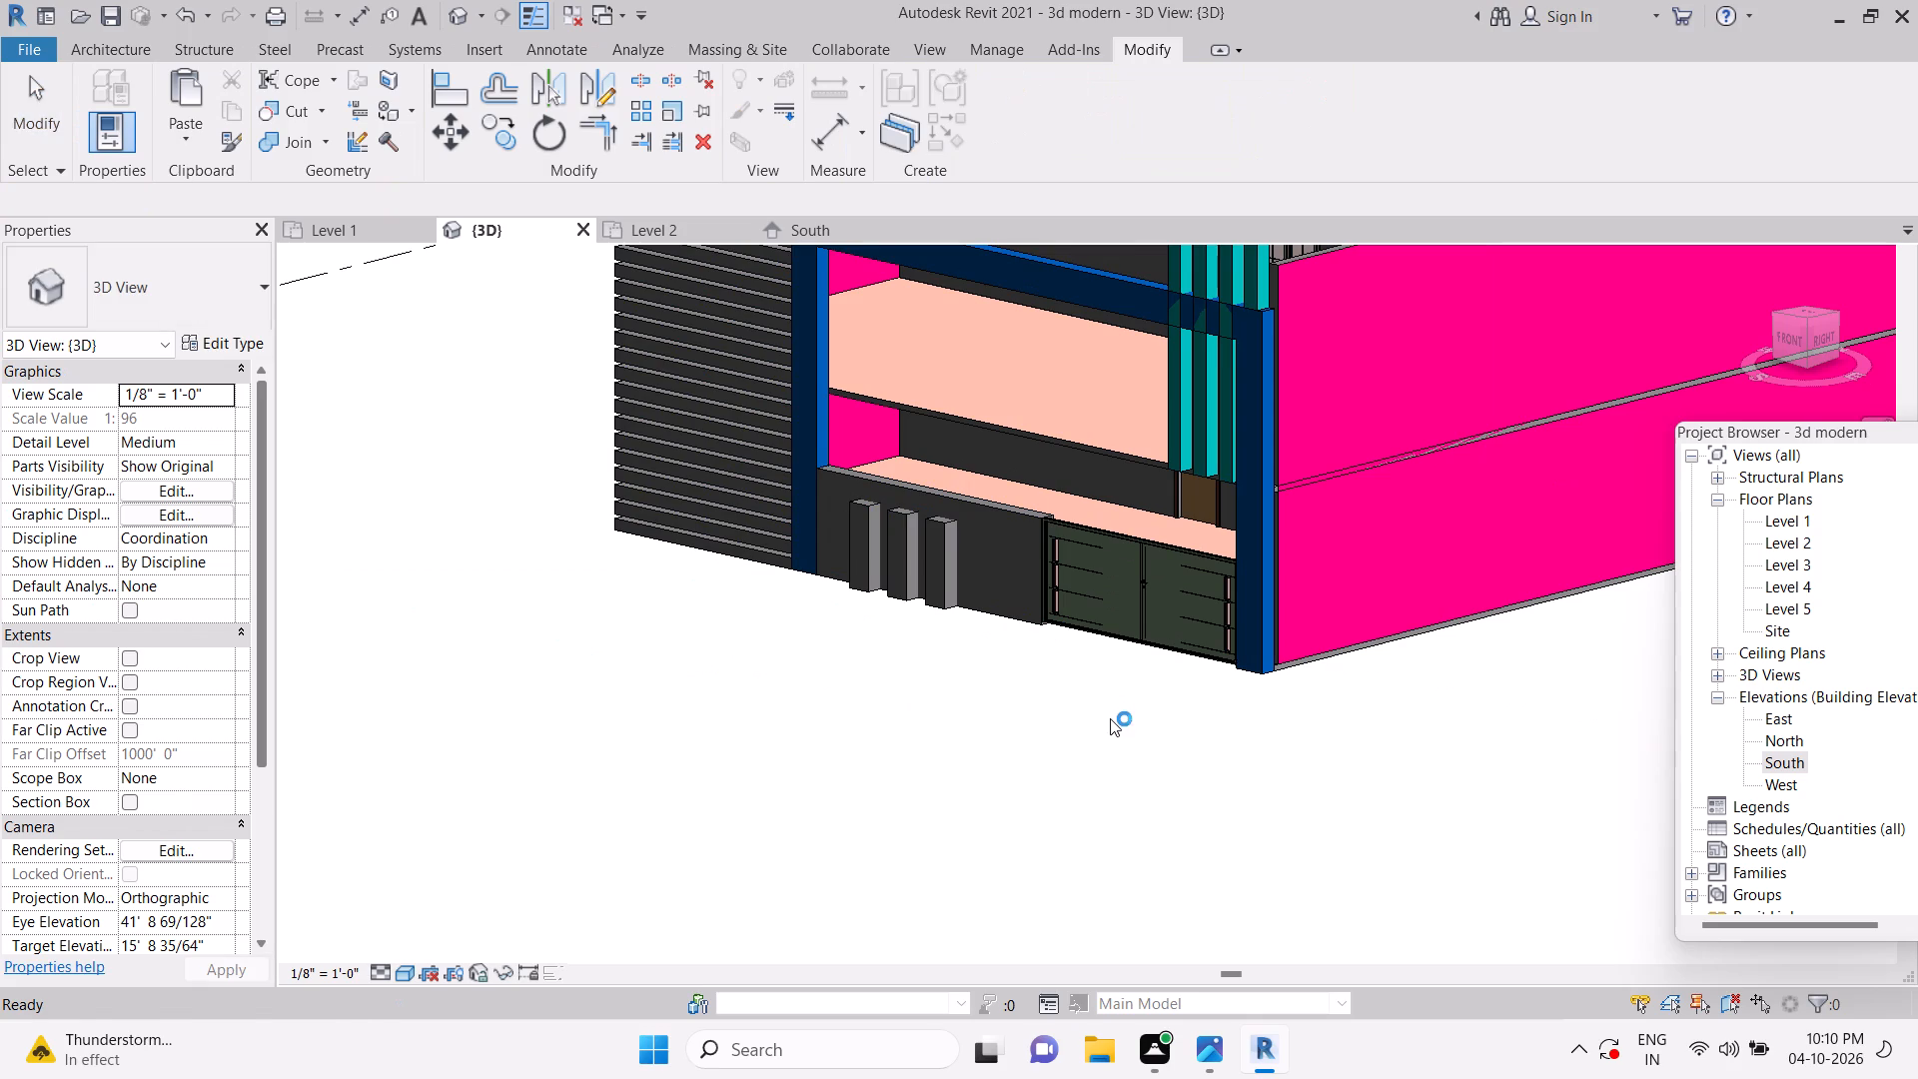
# Save the project.
pyautogui.hotkey('ctrl', 's')
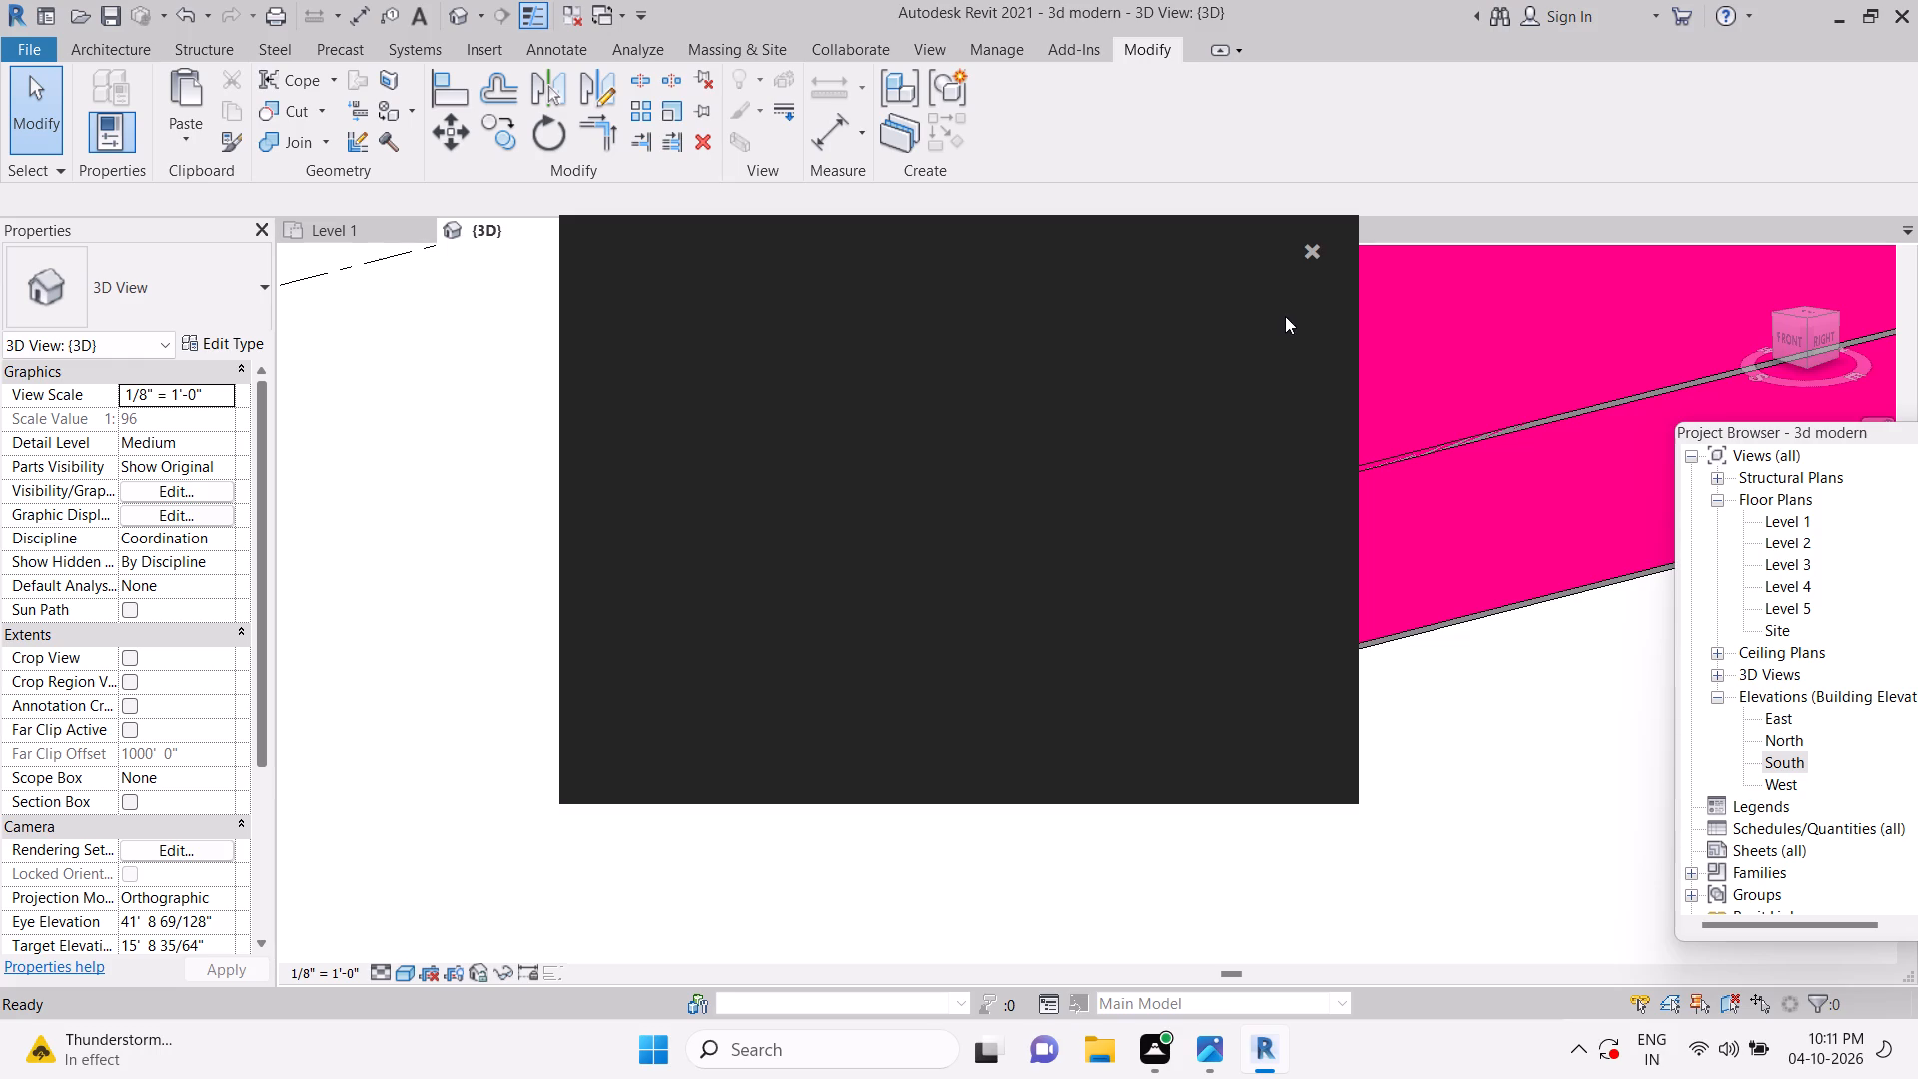
pyautogui.click(1312, 254)
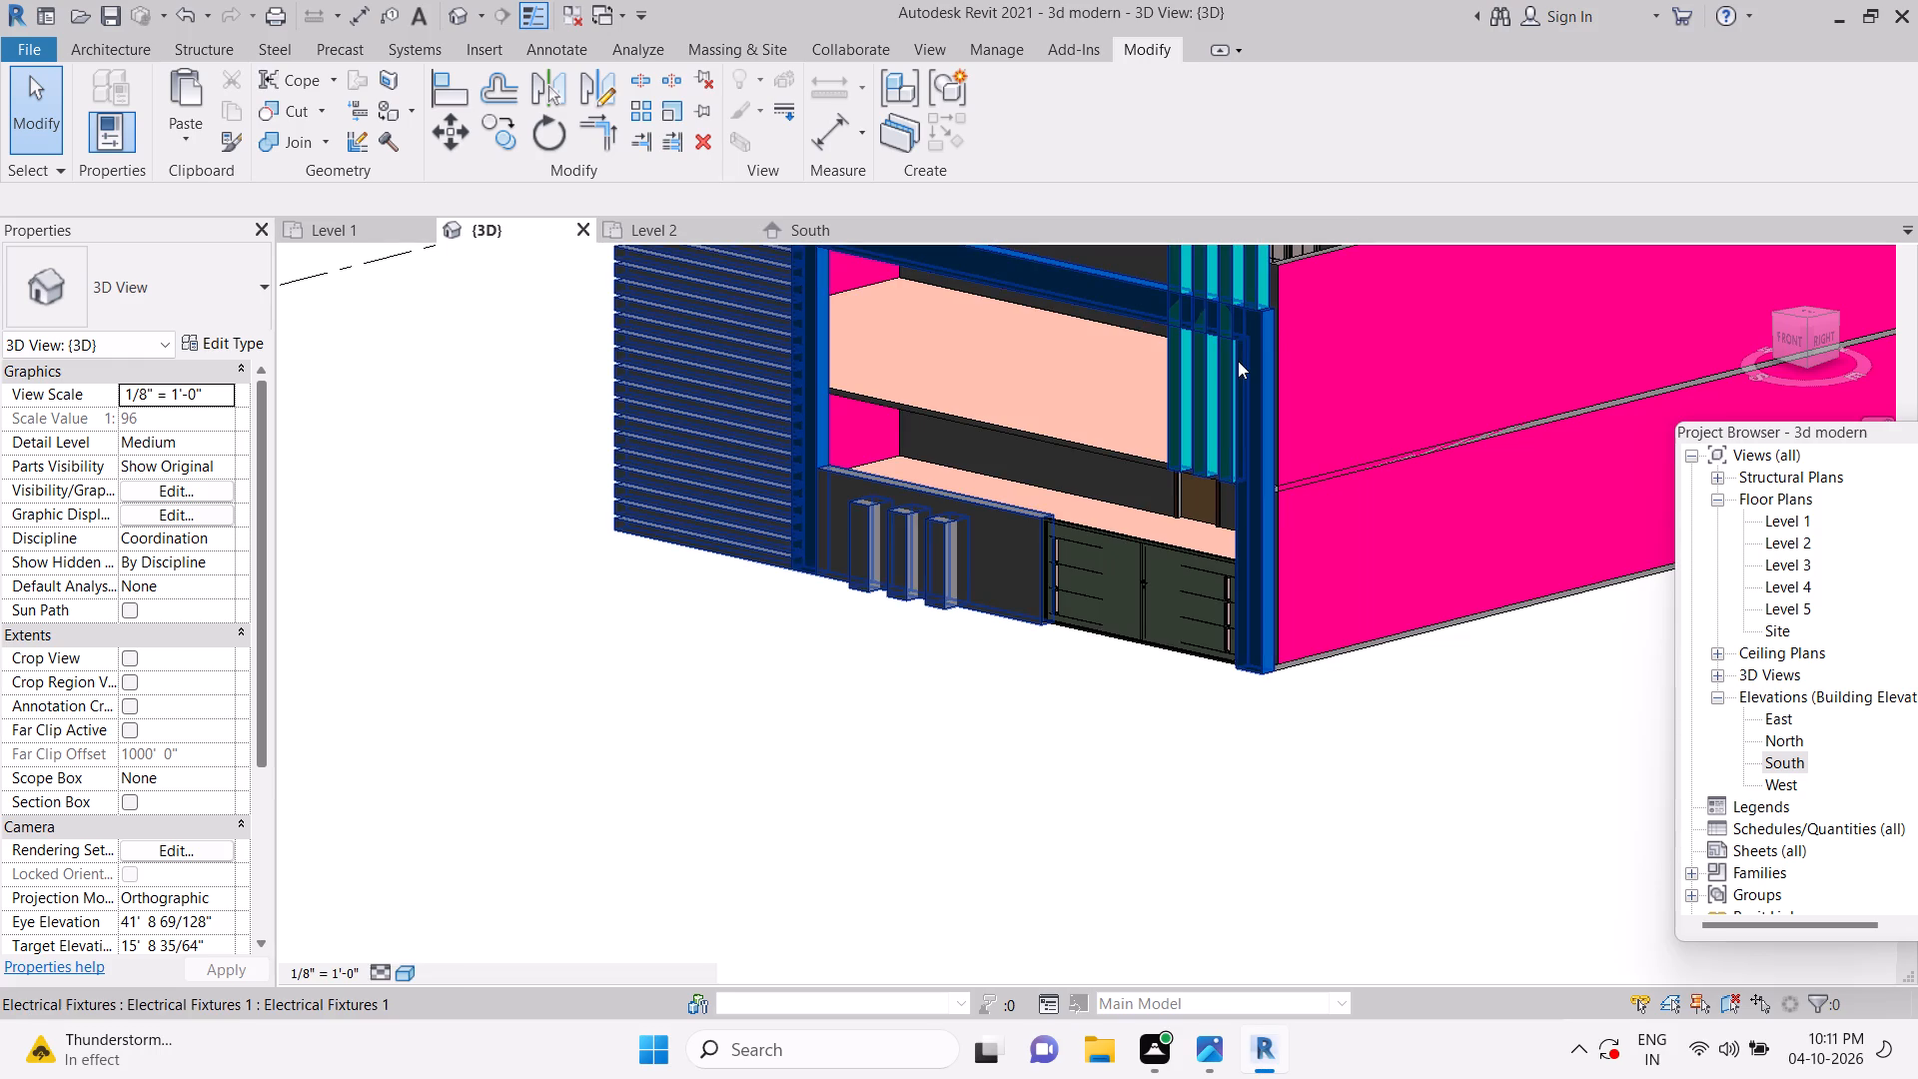
# Create a new project material named brown.
pyautogui.scroll(-5, 1068, 652)
pyautogui.keyDown('shift'); pyautogui.moveTo(1098, 705); pyautogui.dragTo(1135, 725, button='middle'); pyautogui.keyUp('shift')
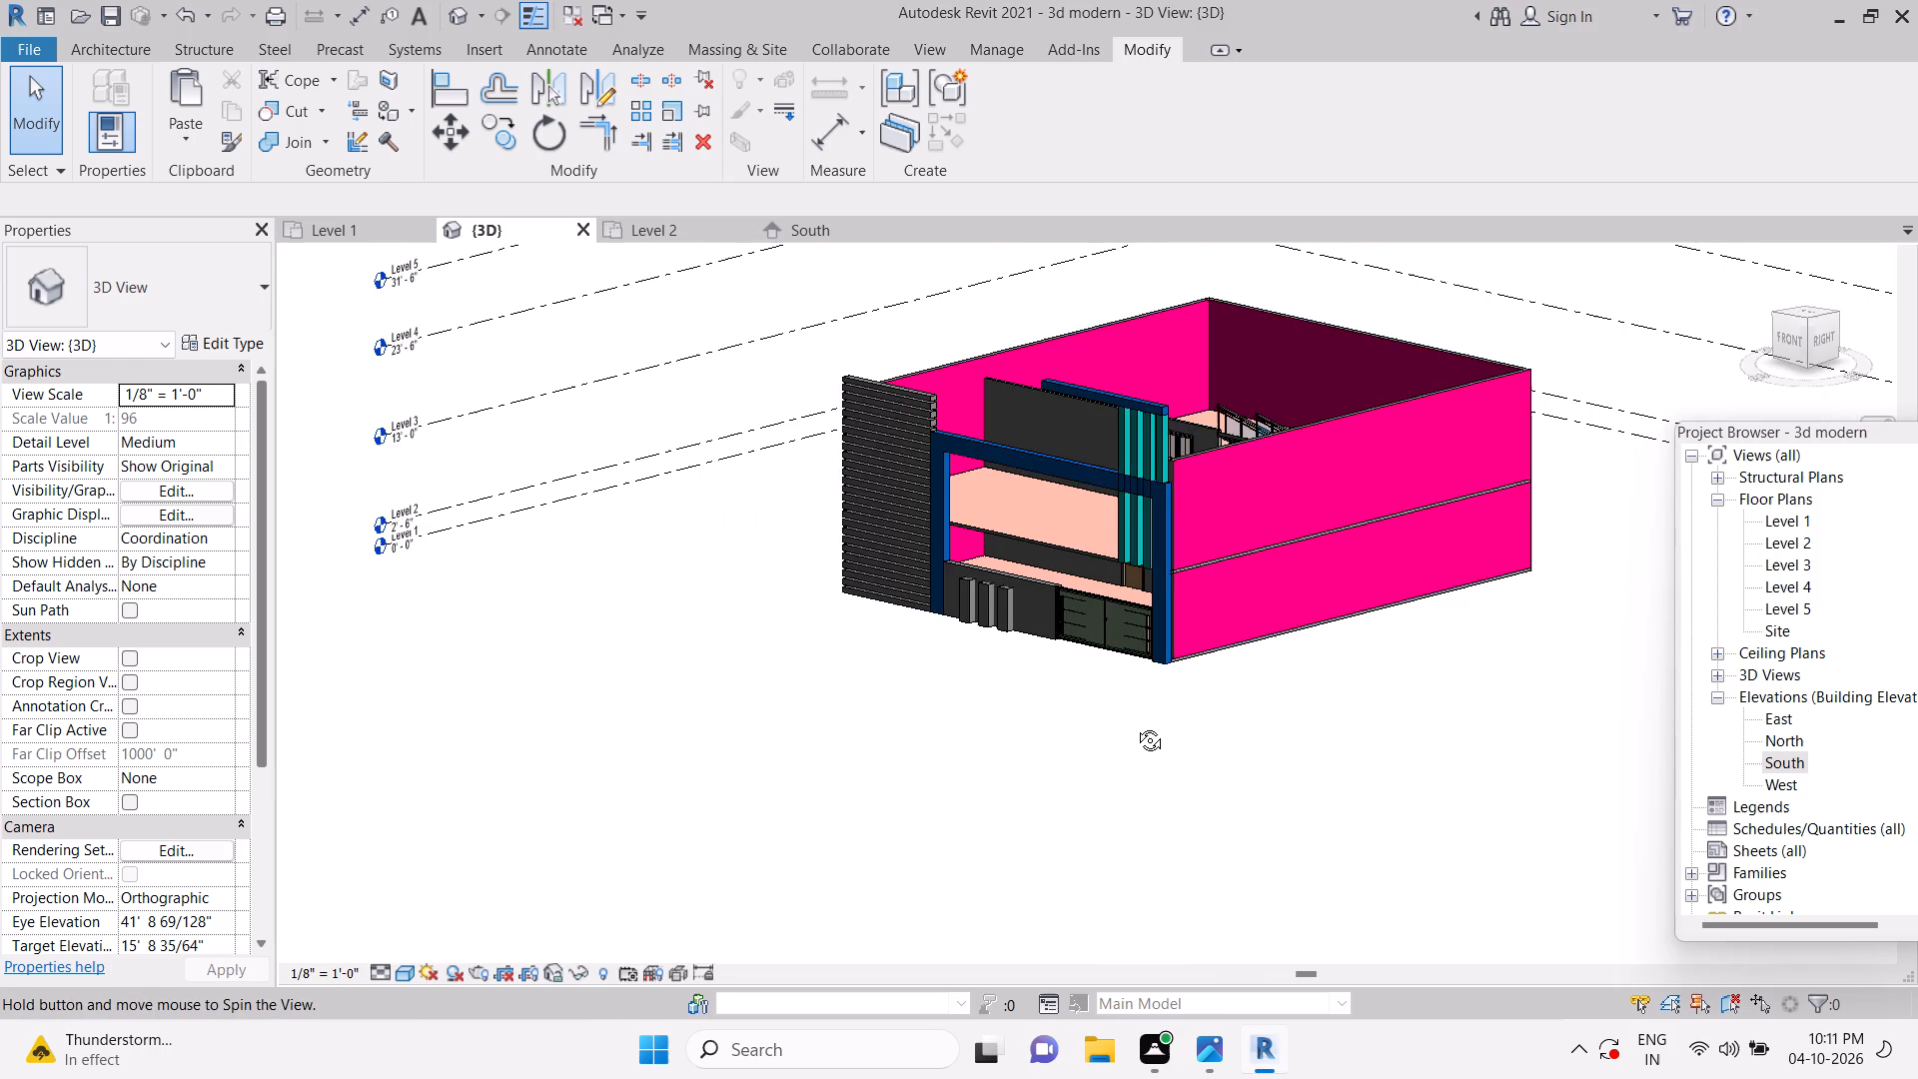
pyautogui.keyDown('shift'); pyautogui.moveTo(1135, 725); pyautogui.dragTo(1223, 740, button='middle'); pyautogui.keyUp('shift')
pyautogui.press('Escape')
pyautogui.press('Escape')
pyautogui.click(992, 49)
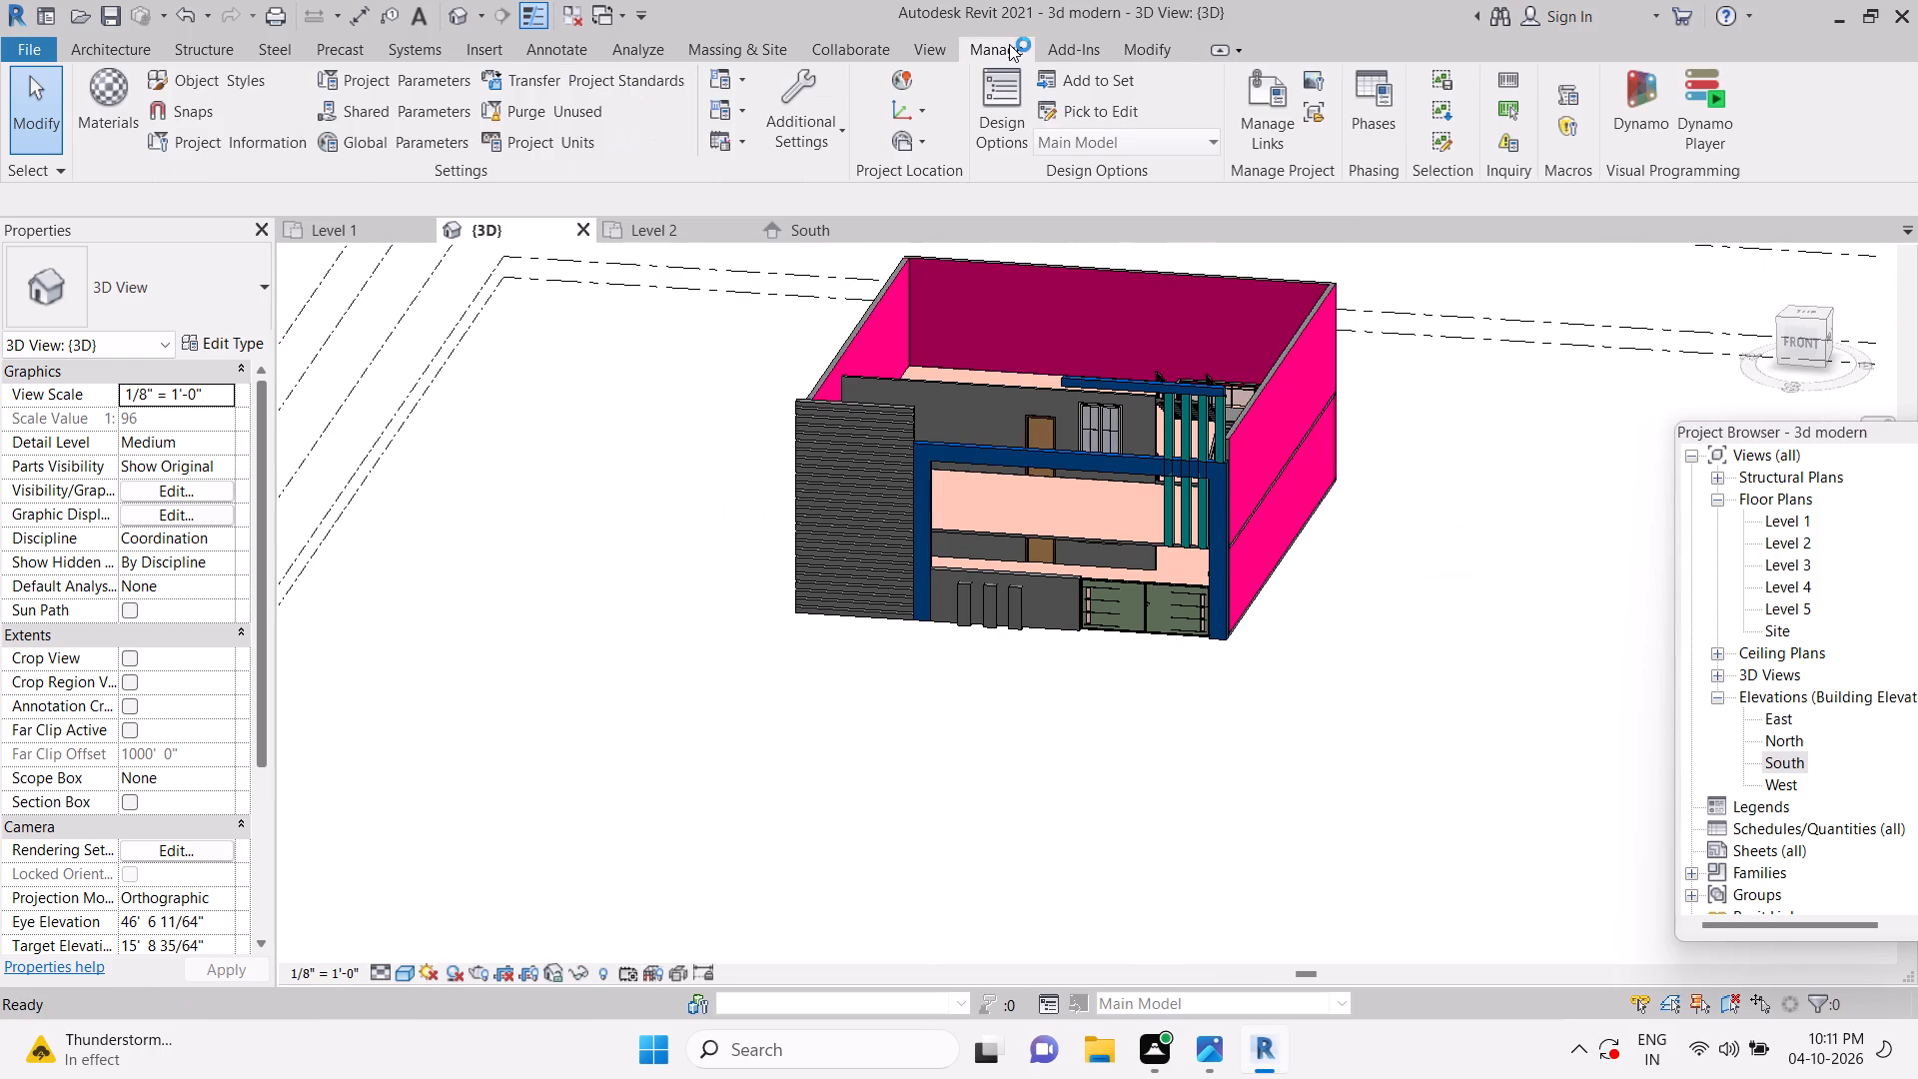
pyautogui.click(131, 95)
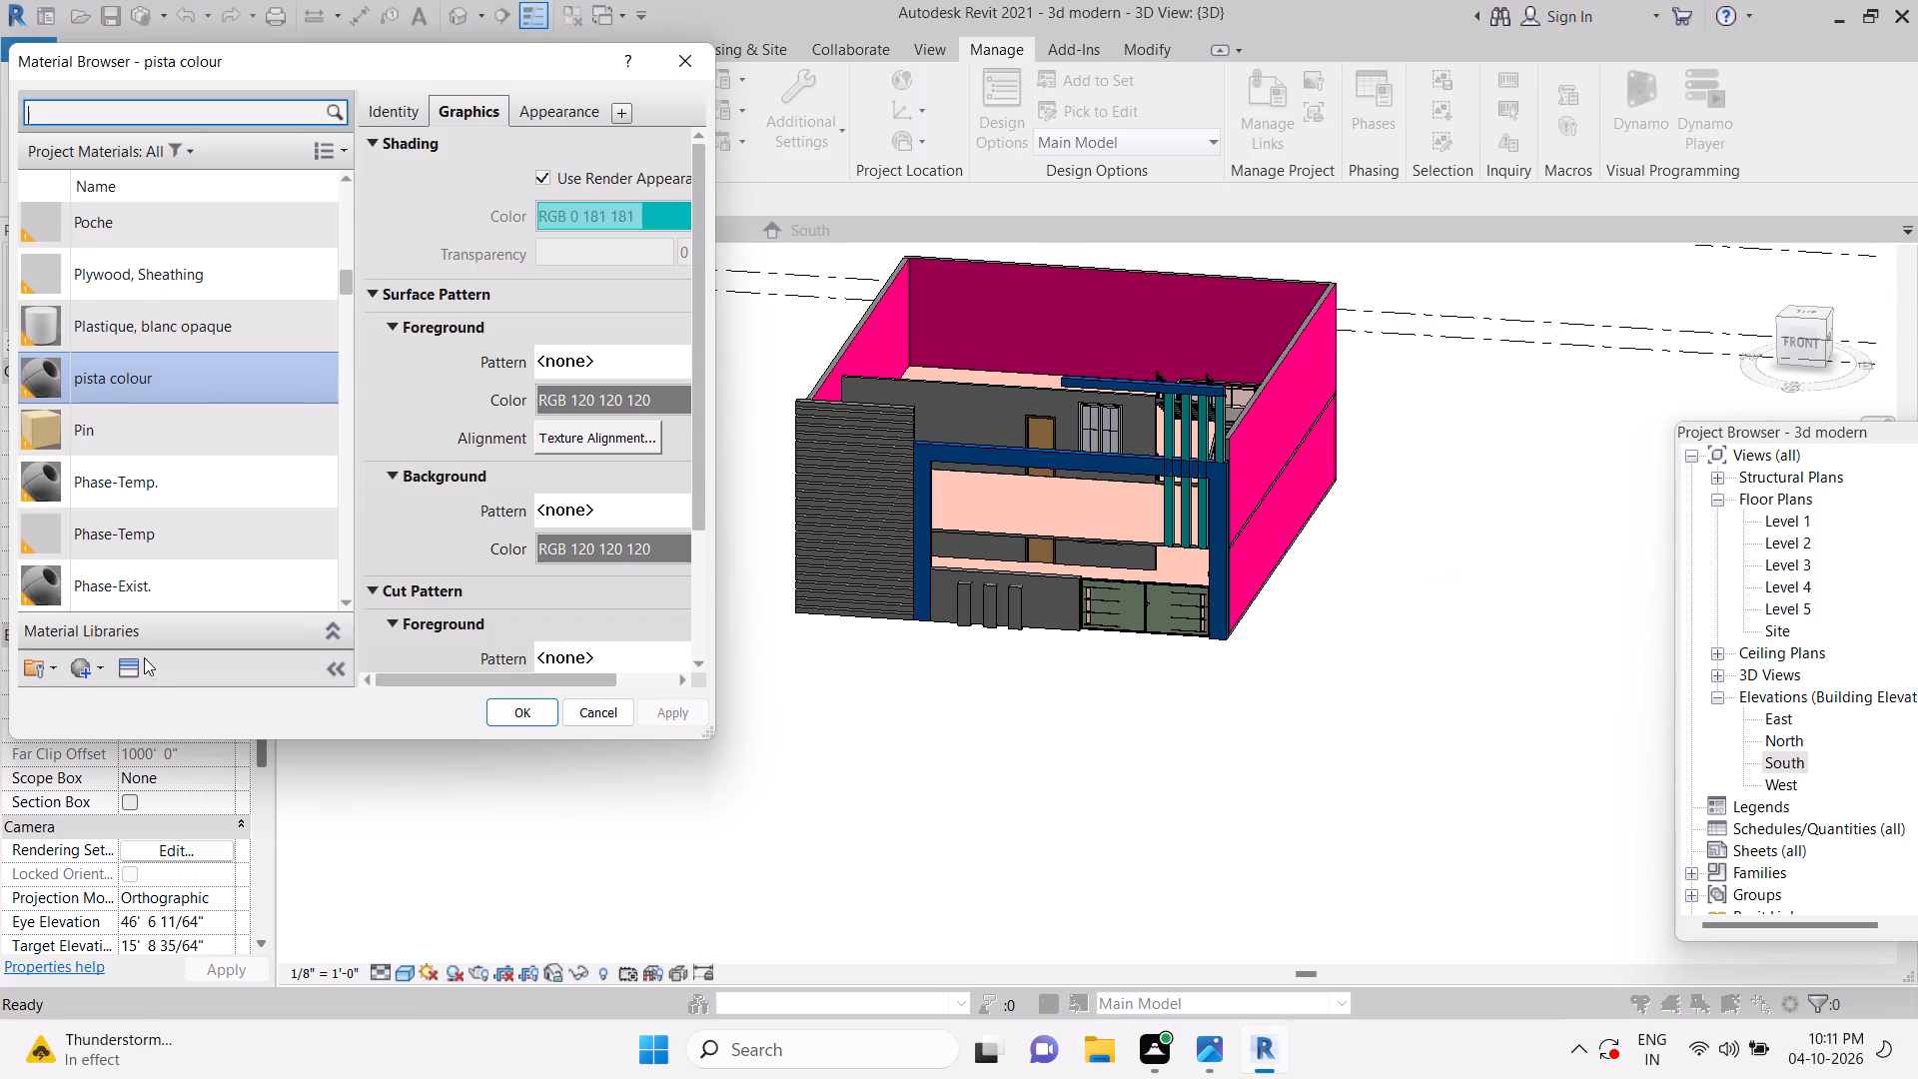
pyautogui.click(95, 662)
pyautogui.click(108, 696)
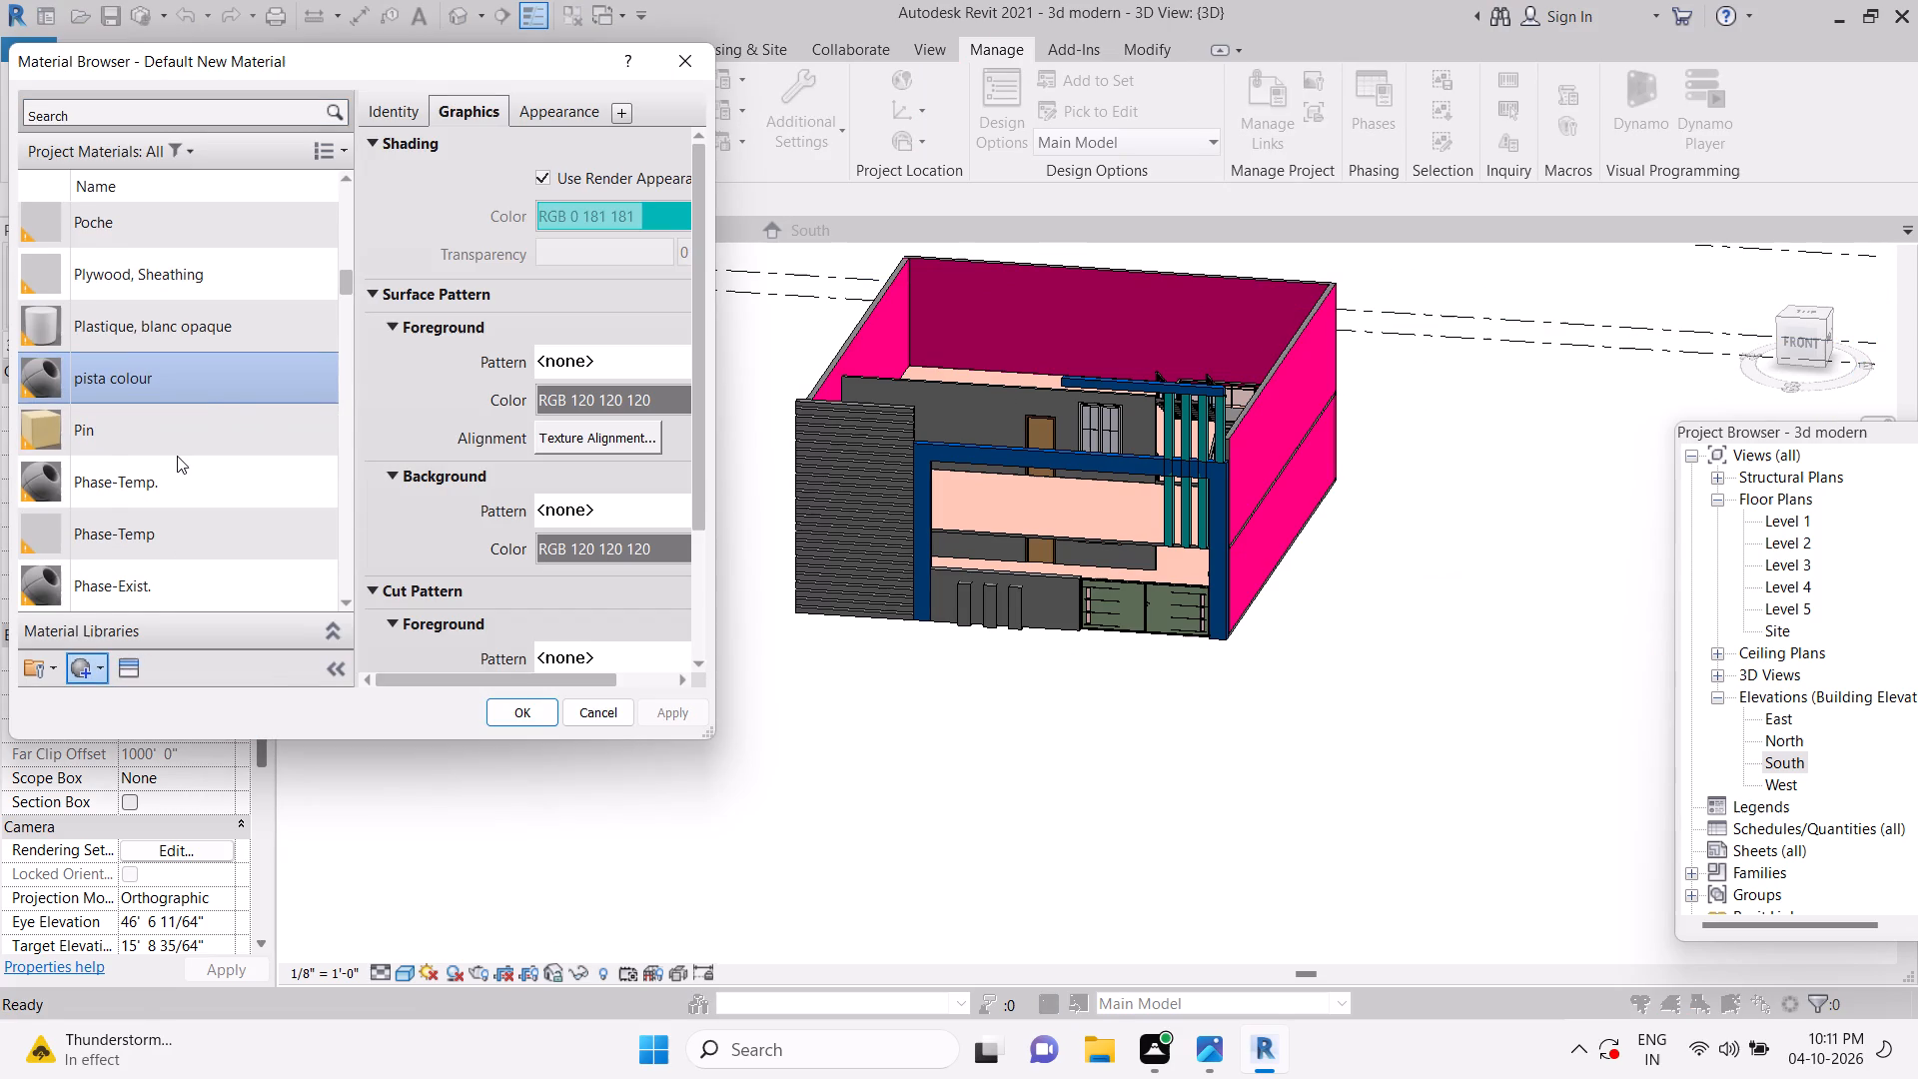
pyautogui.rightClick(167, 385)
pyautogui.click(215, 449)
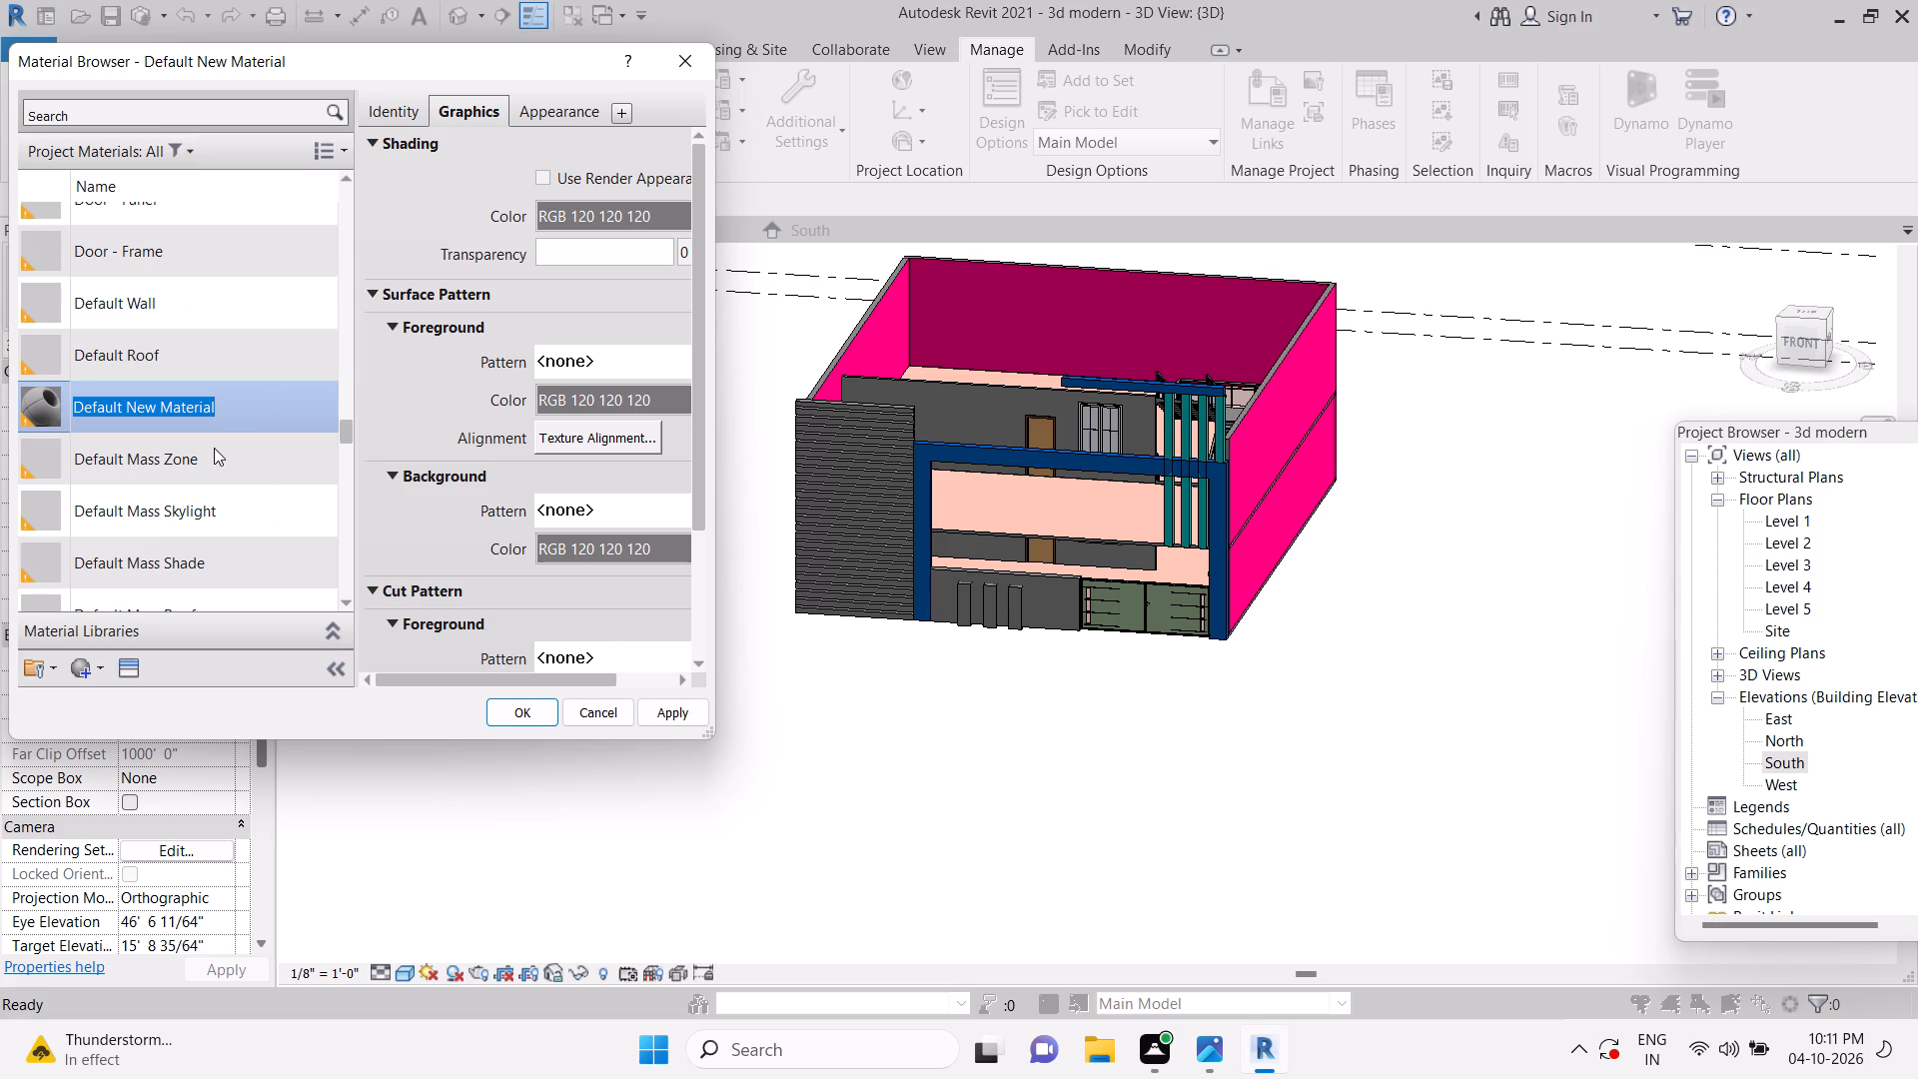
pyautogui.write('brown')
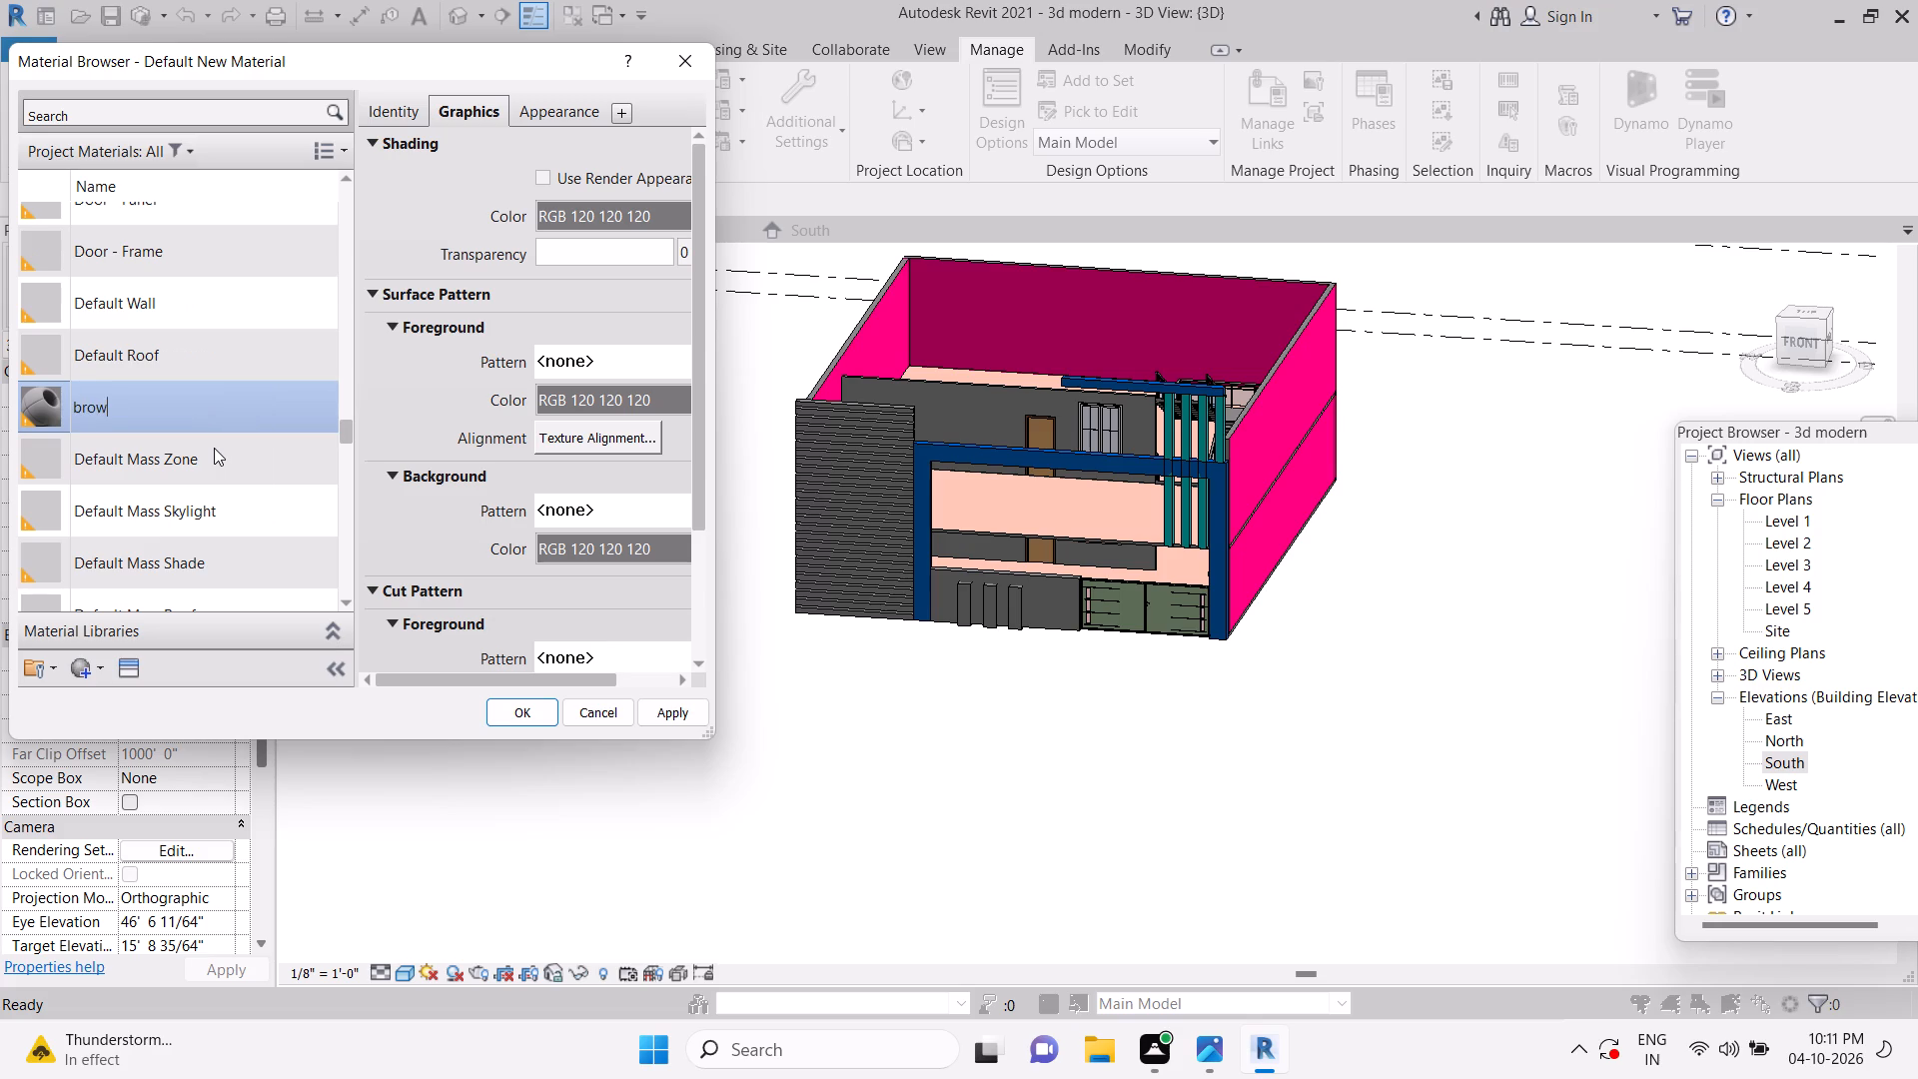
# Set the brown material's appearance colour to a dark reddish brown, RGB 89-45-45.
pyautogui.click(572, 122)
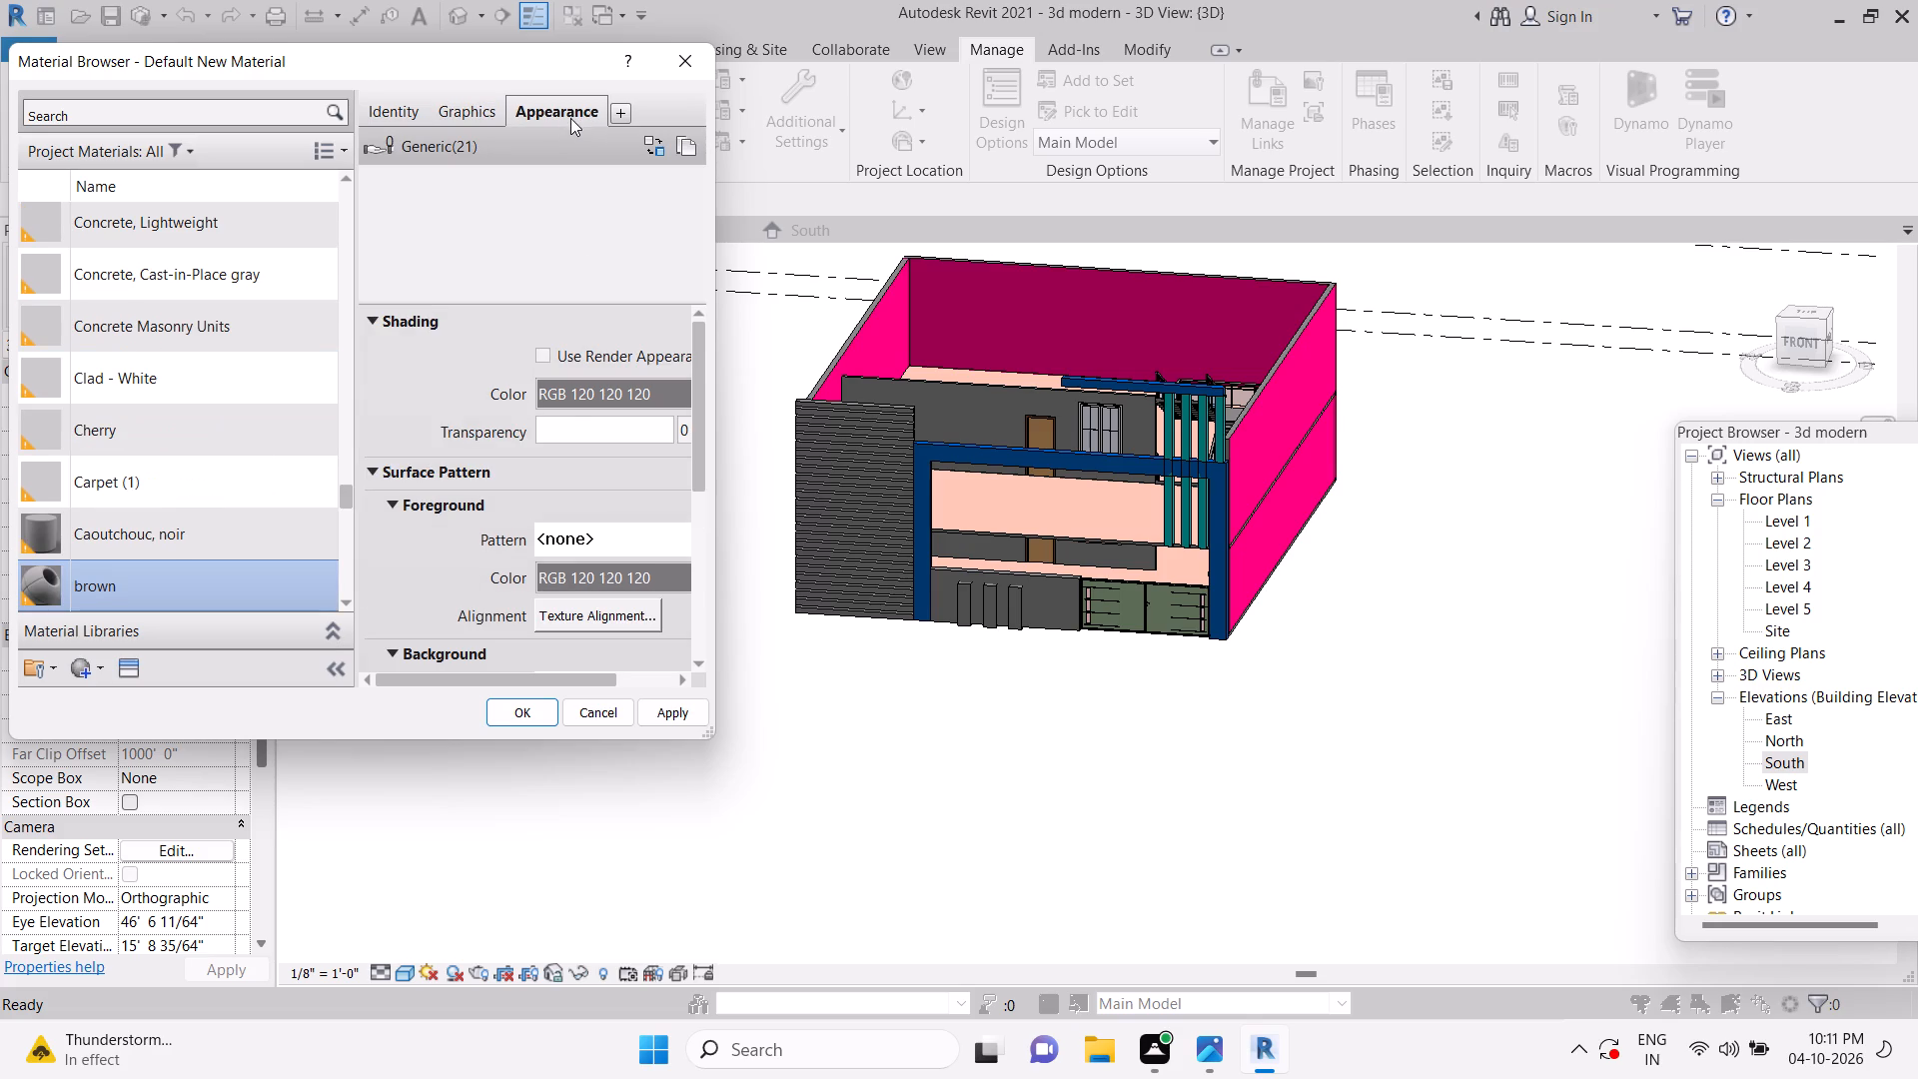
pyautogui.click(591, 394)
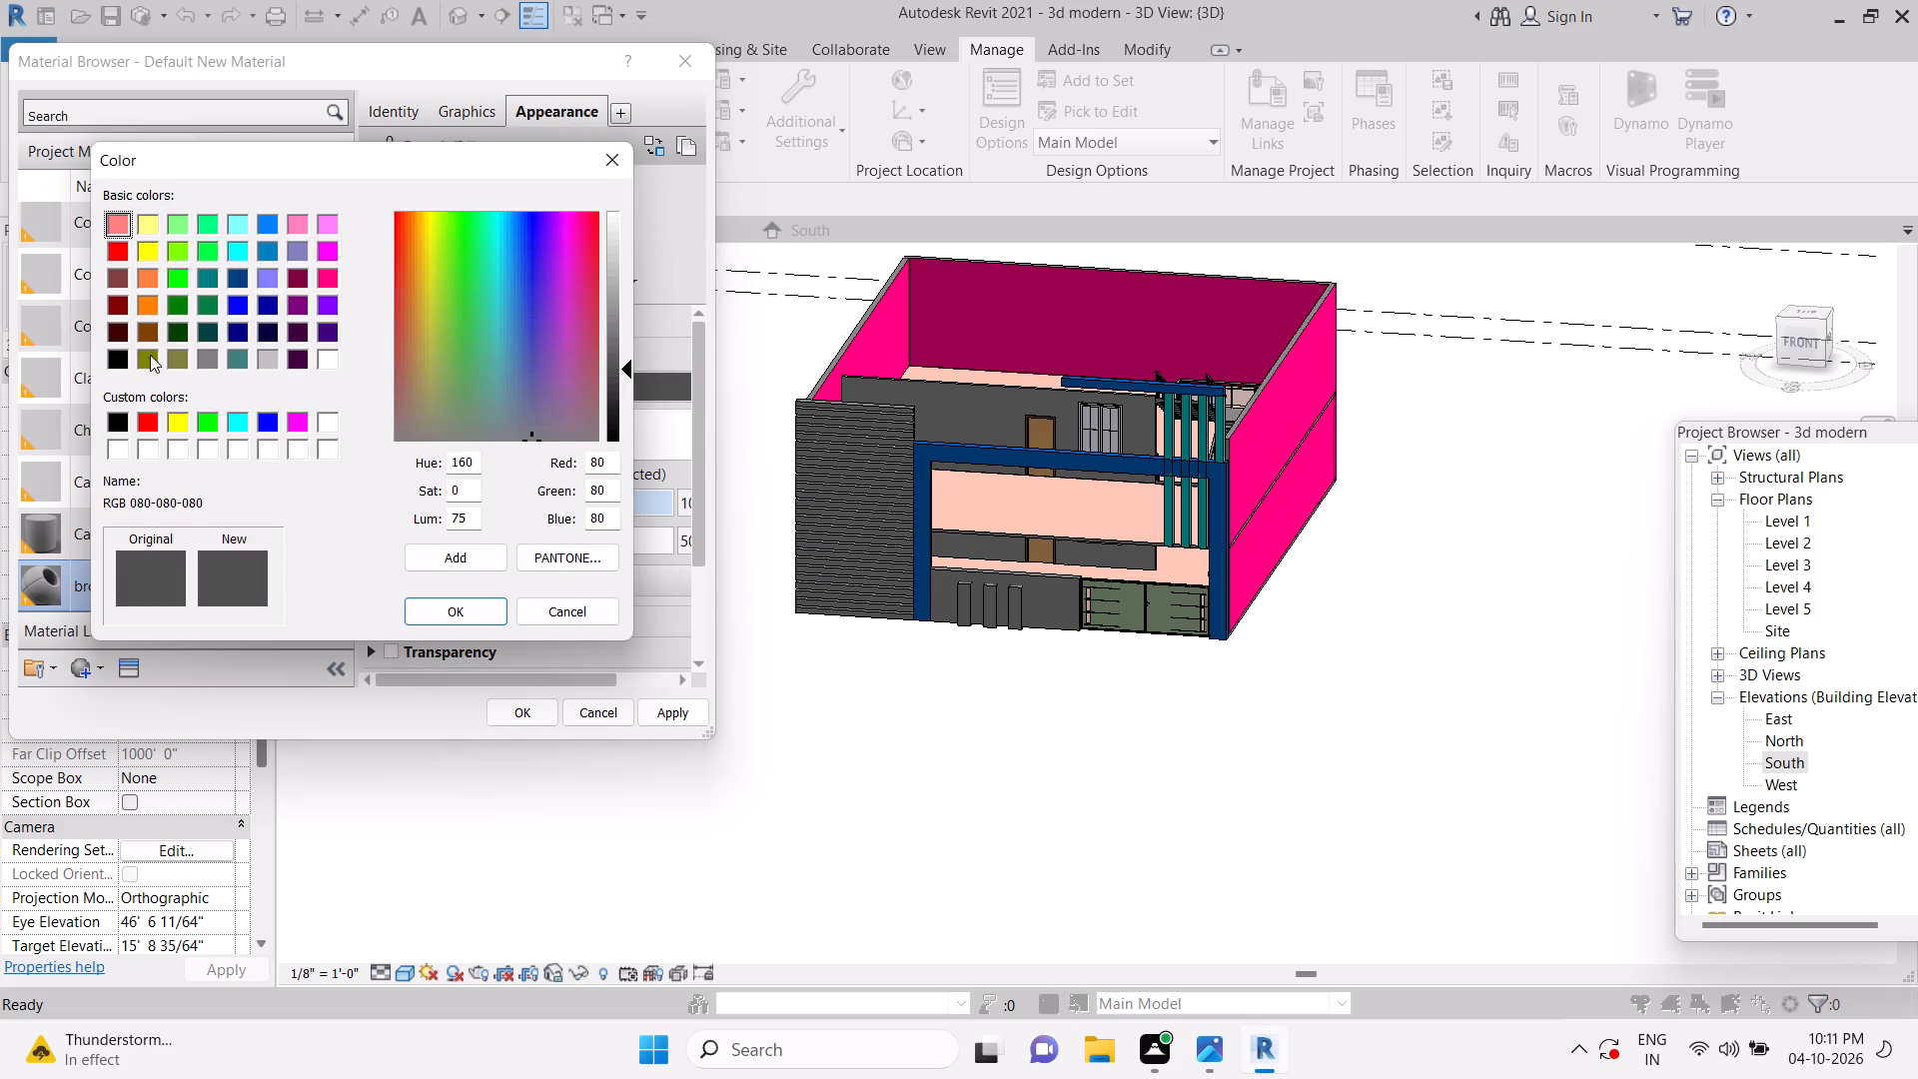
pyautogui.click(120, 283)
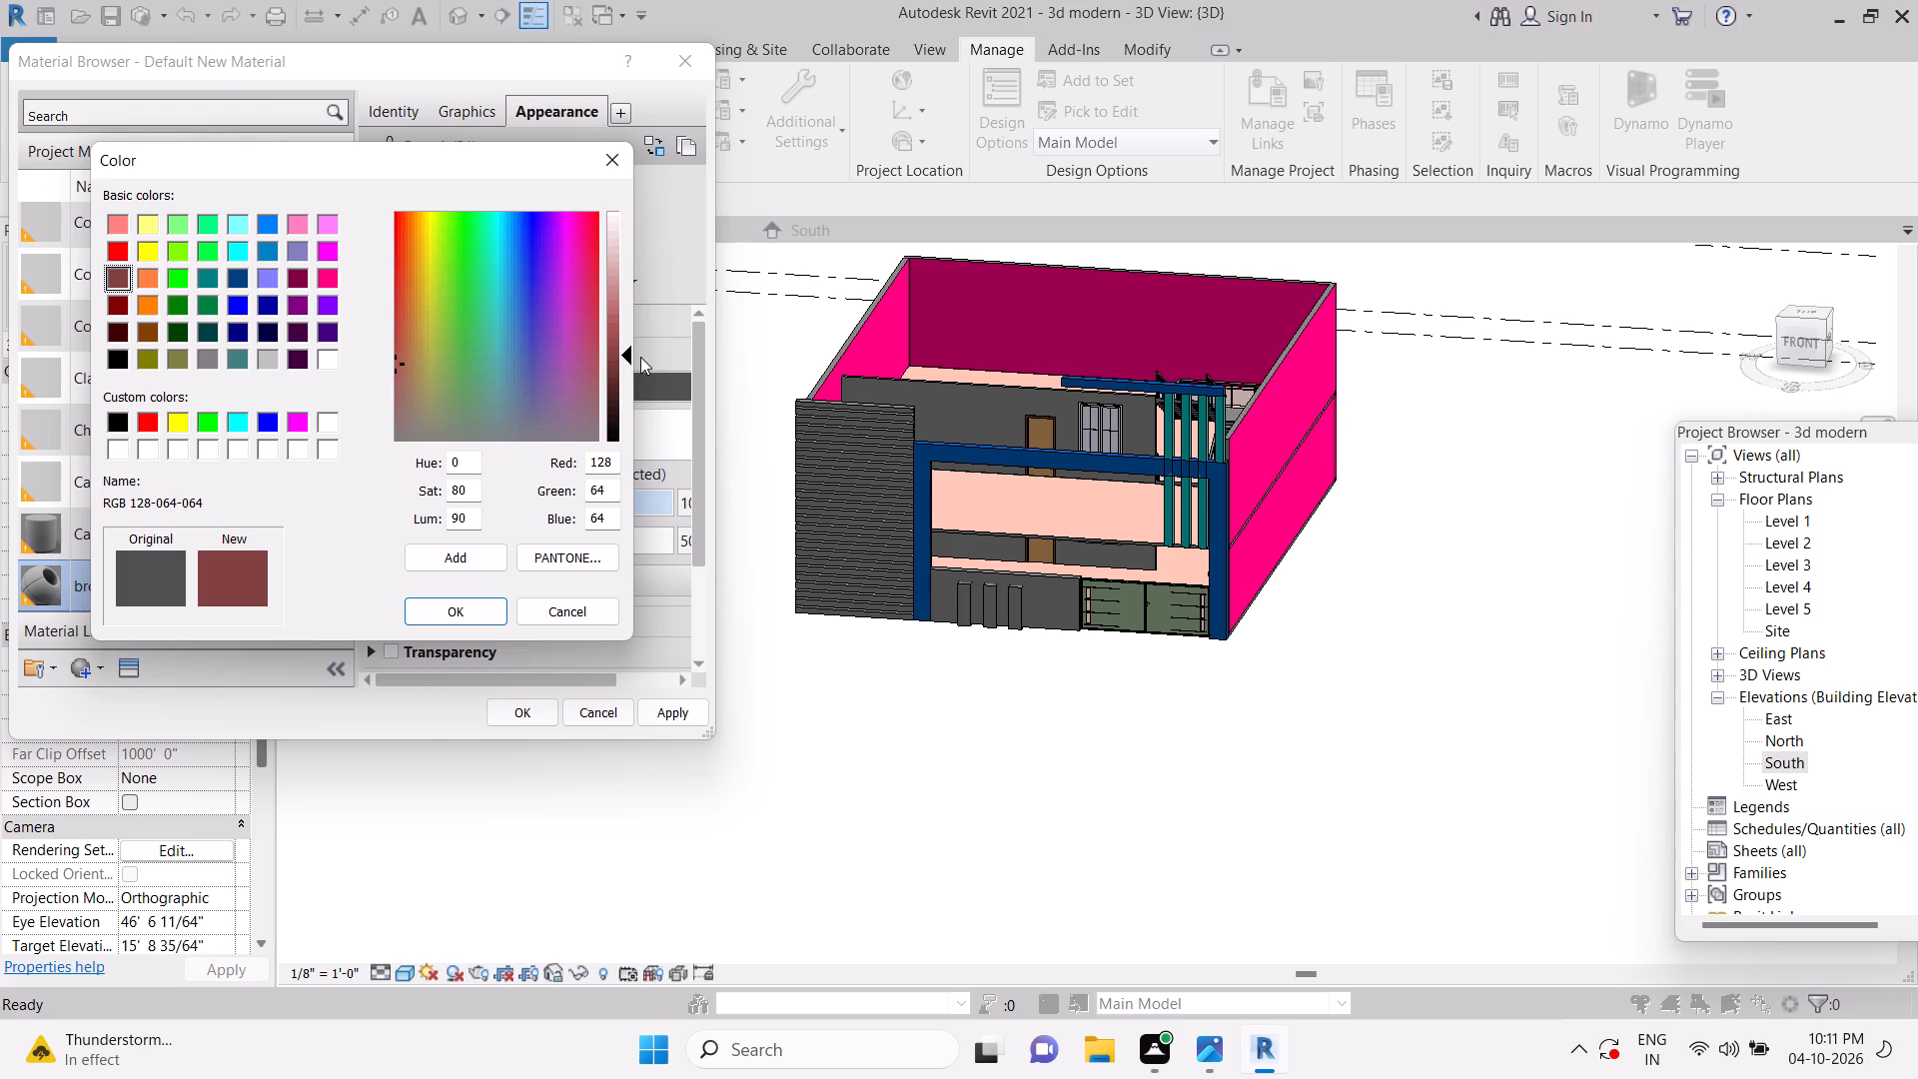
pyautogui.moveTo(630, 356); pyautogui.dragTo(632, 383)
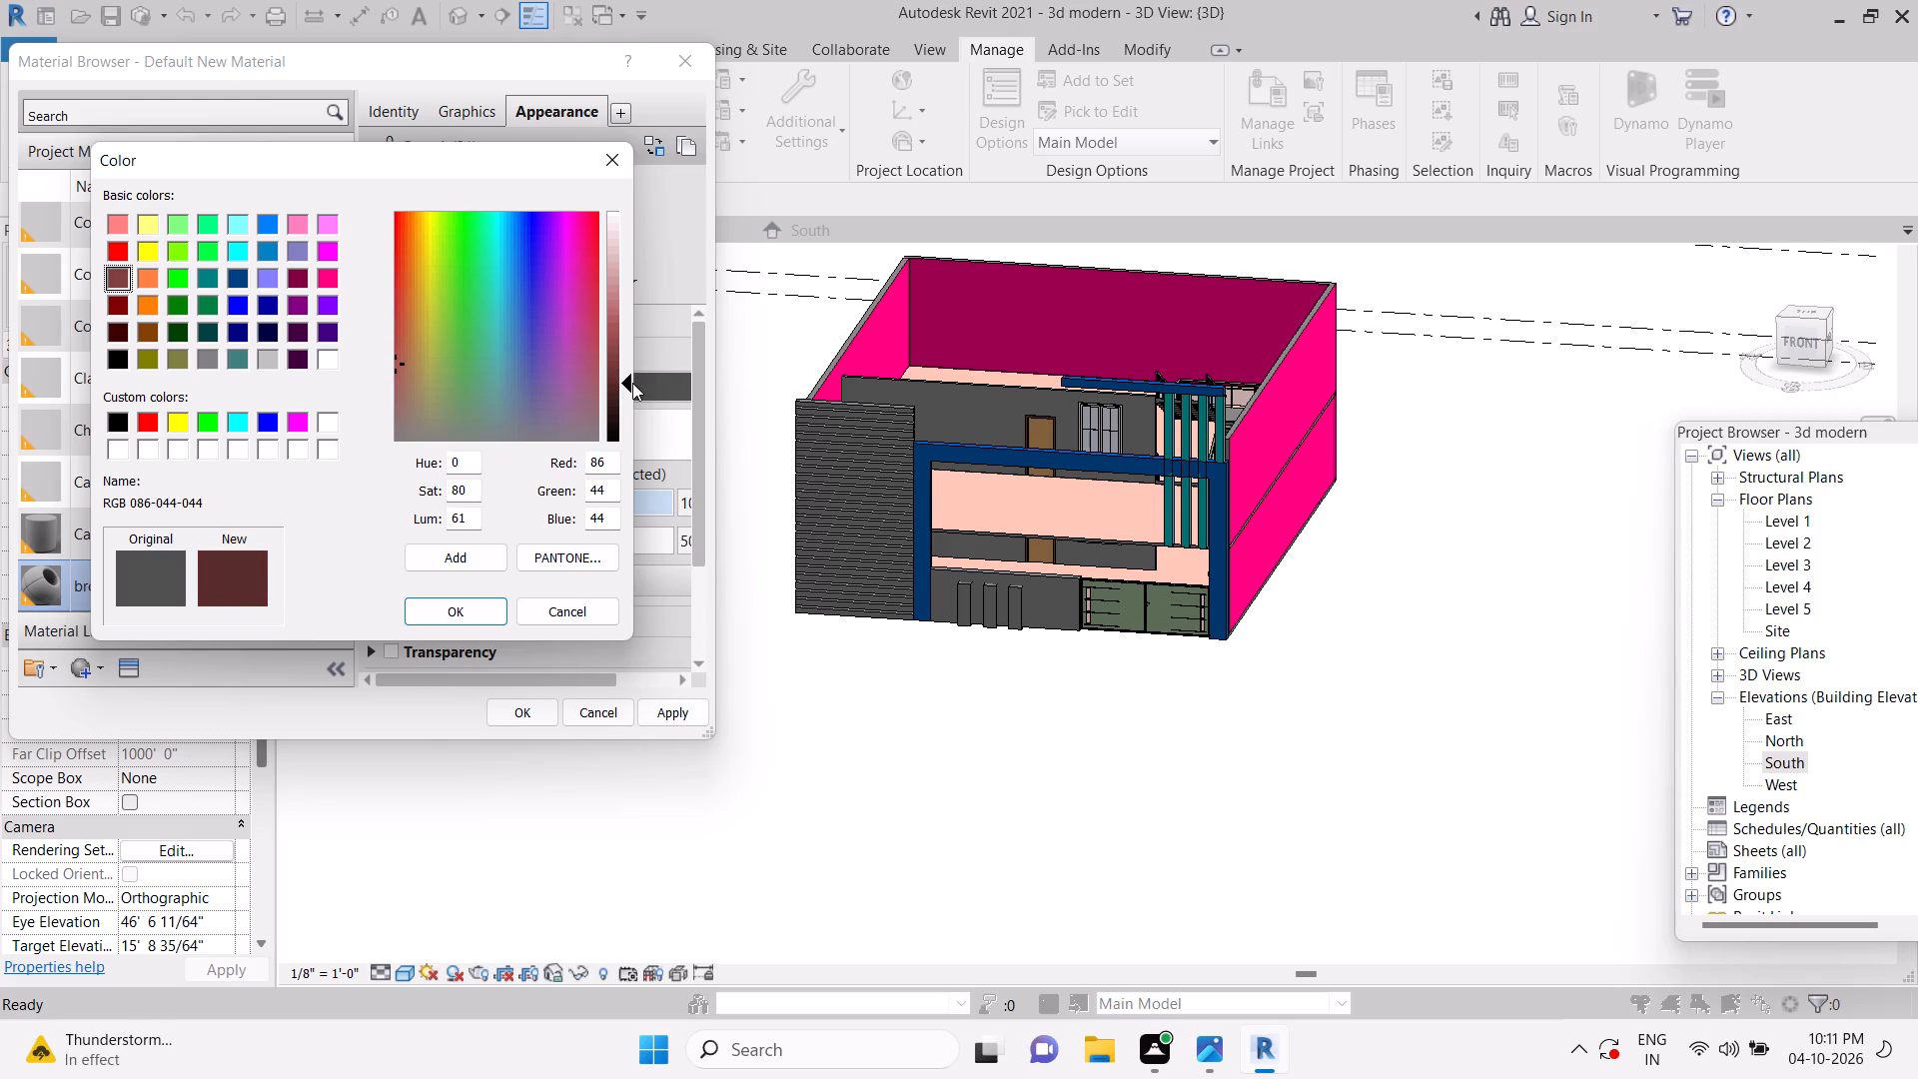
pyautogui.moveTo(632, 383); pyautogui.dragTo(631, 381)
pyautogui.click(511, 602)
pyautogui.click(503, 605)
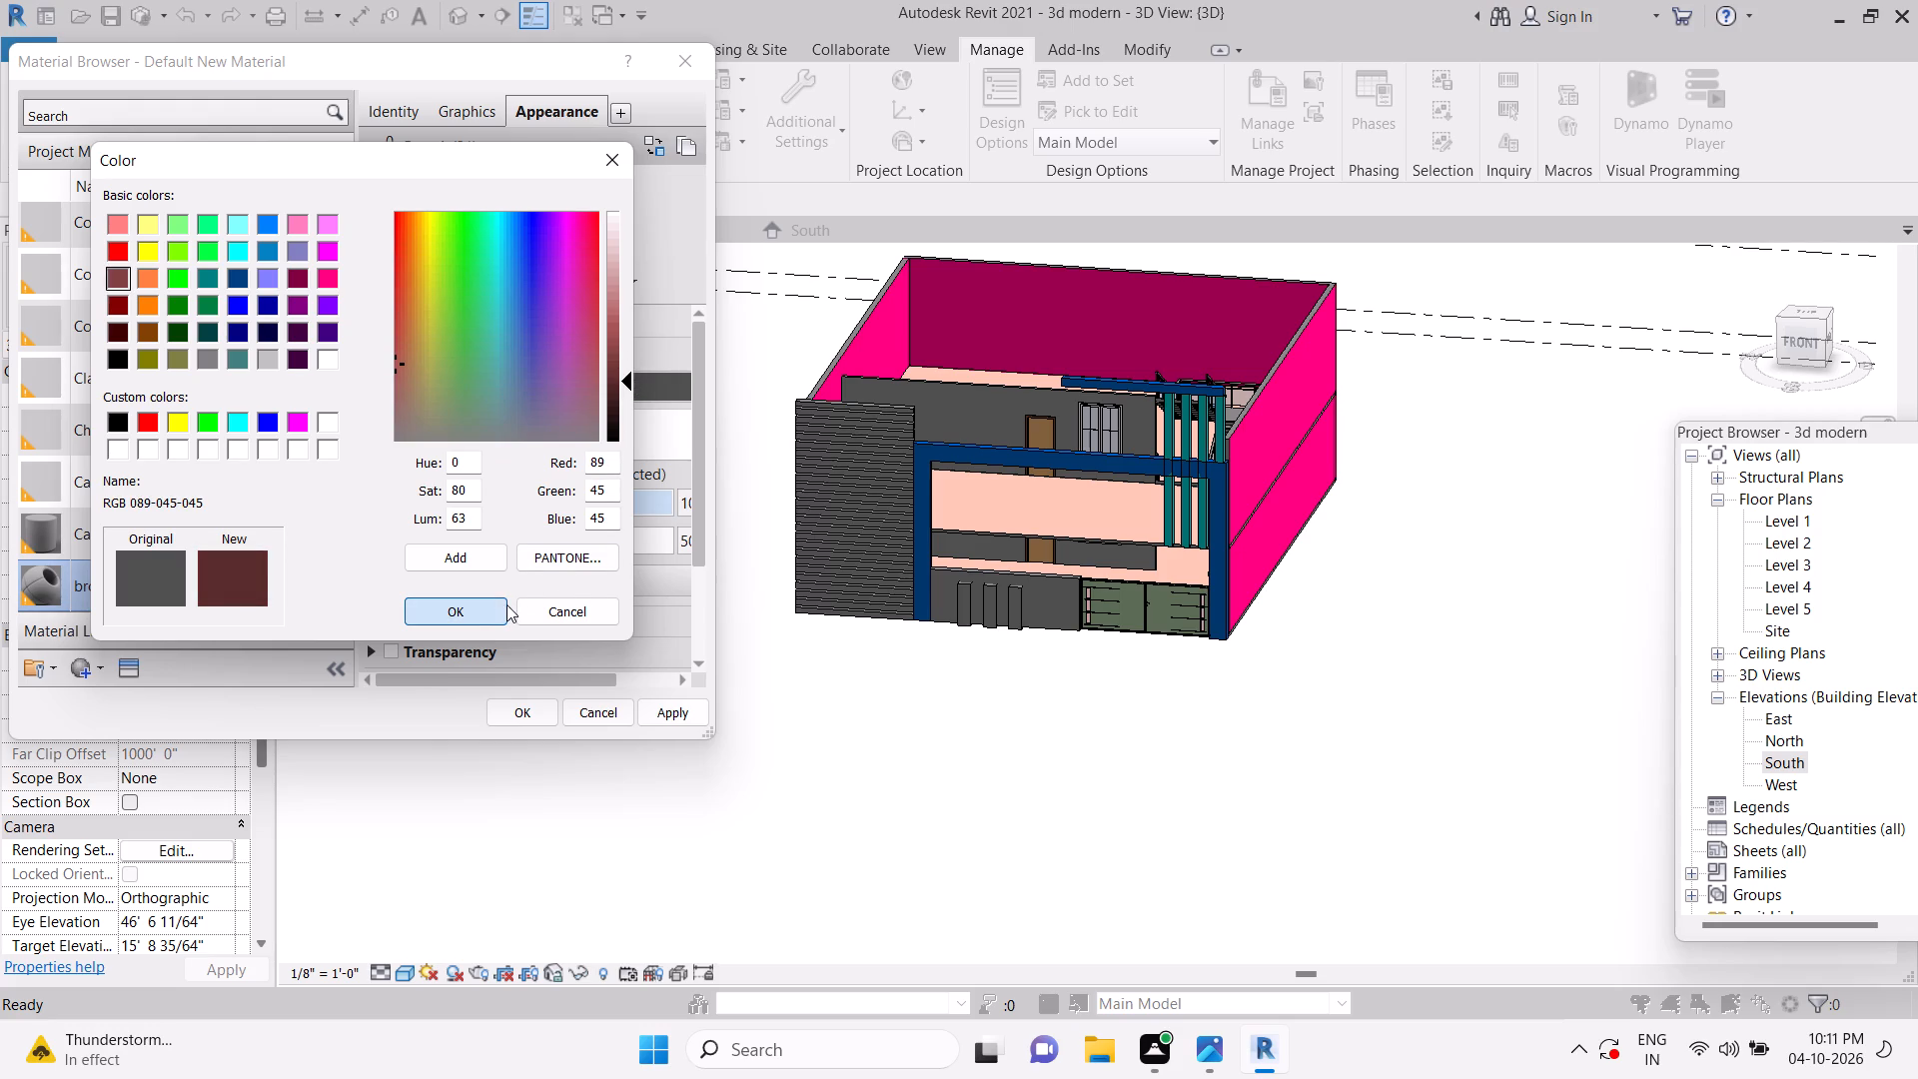
# Make the brown material's shading use its render appearance and apply the material changes.
pyautogui.click(481, 117)
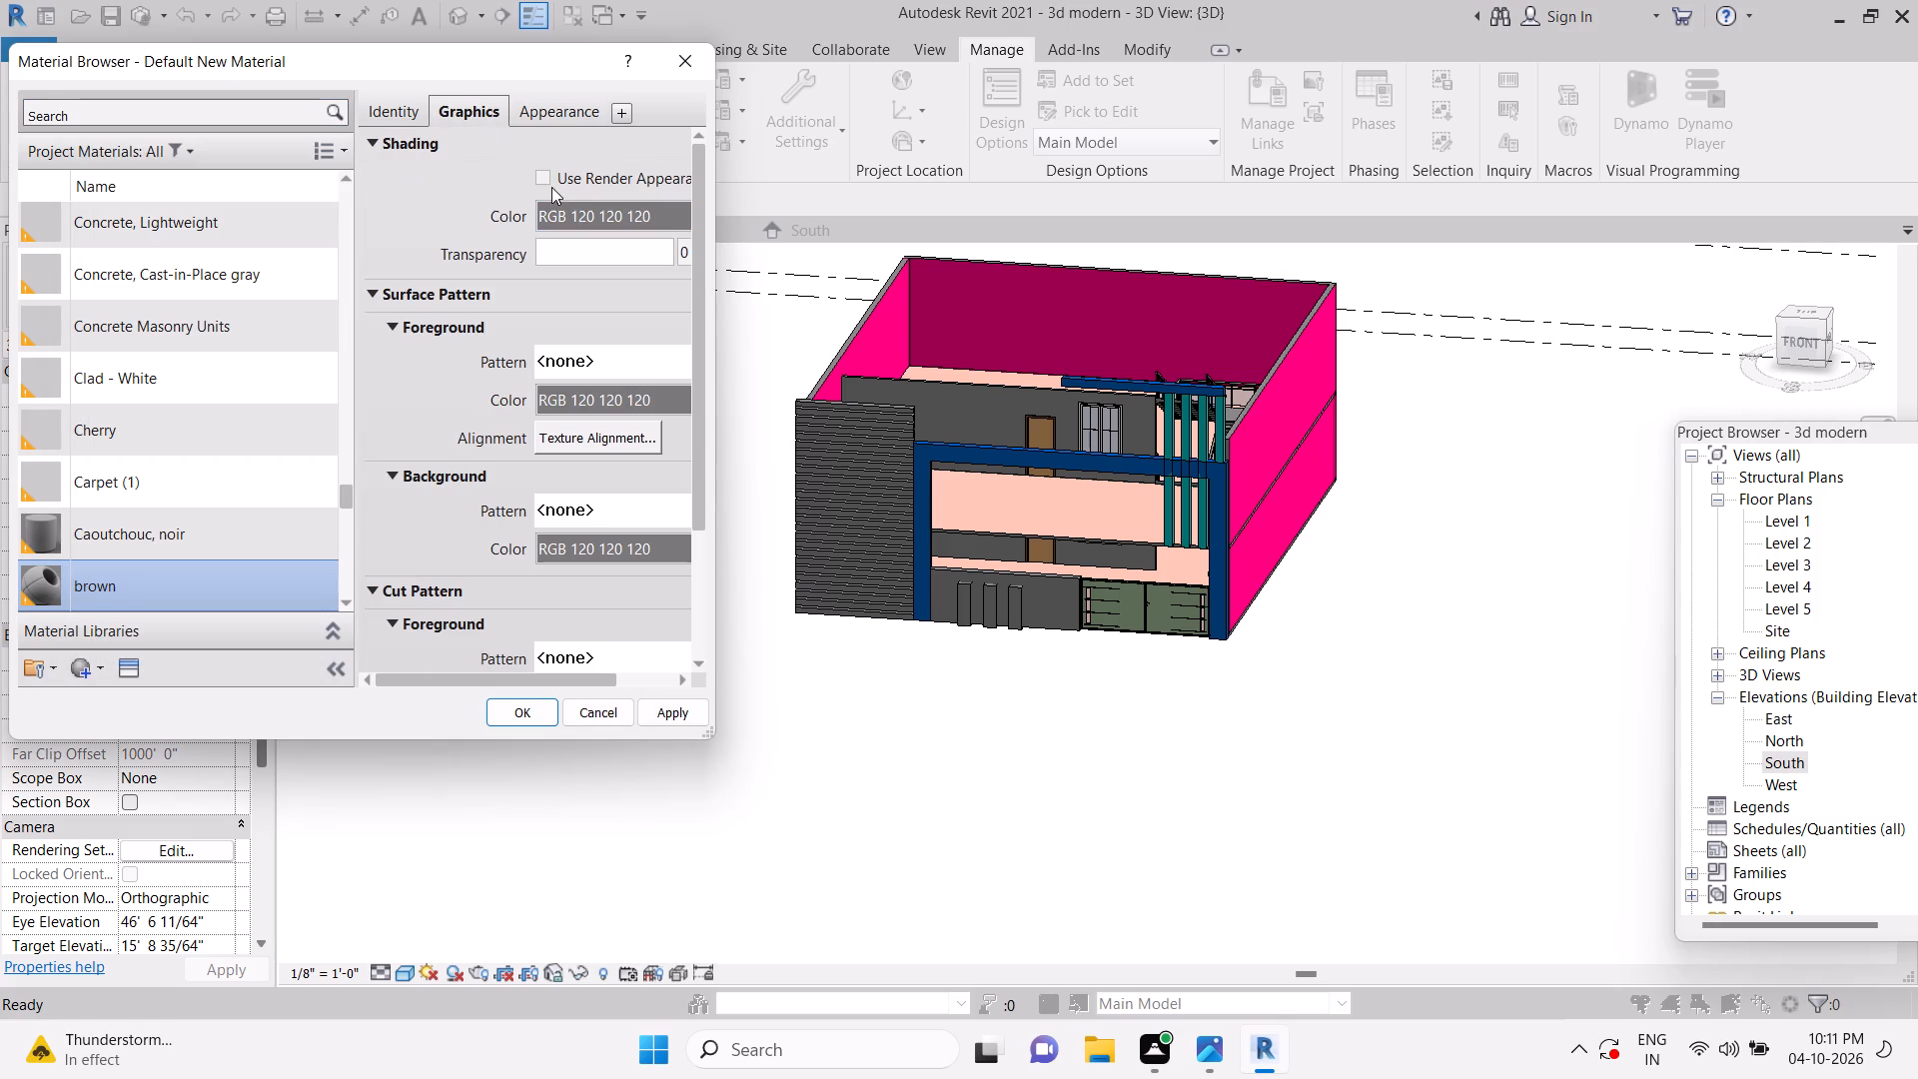
pyautogui.click(547, 184)
pyautogui.click(659, 717)
pyautogui.click(528, 720)
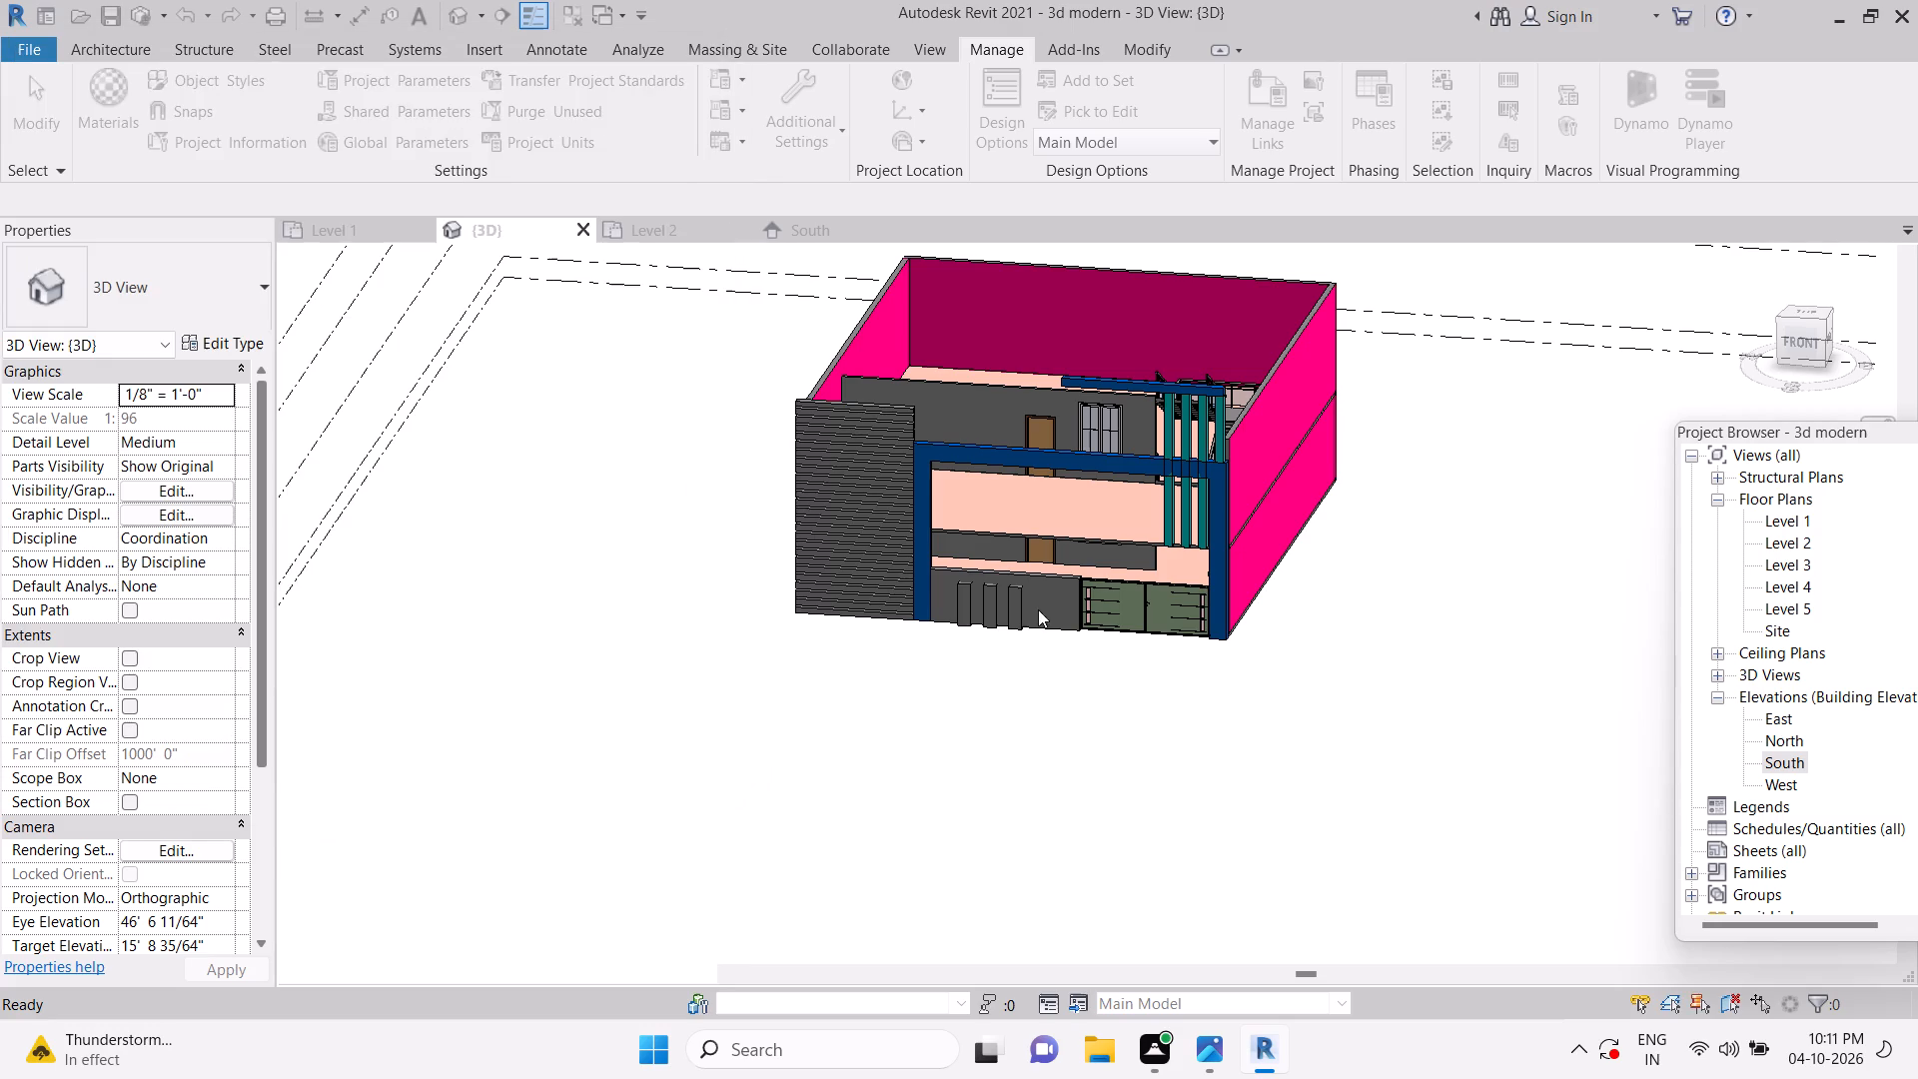
# Save the project.
pyautogui.scroll(5, 1017, 580)
pyautogui.press('Escape')
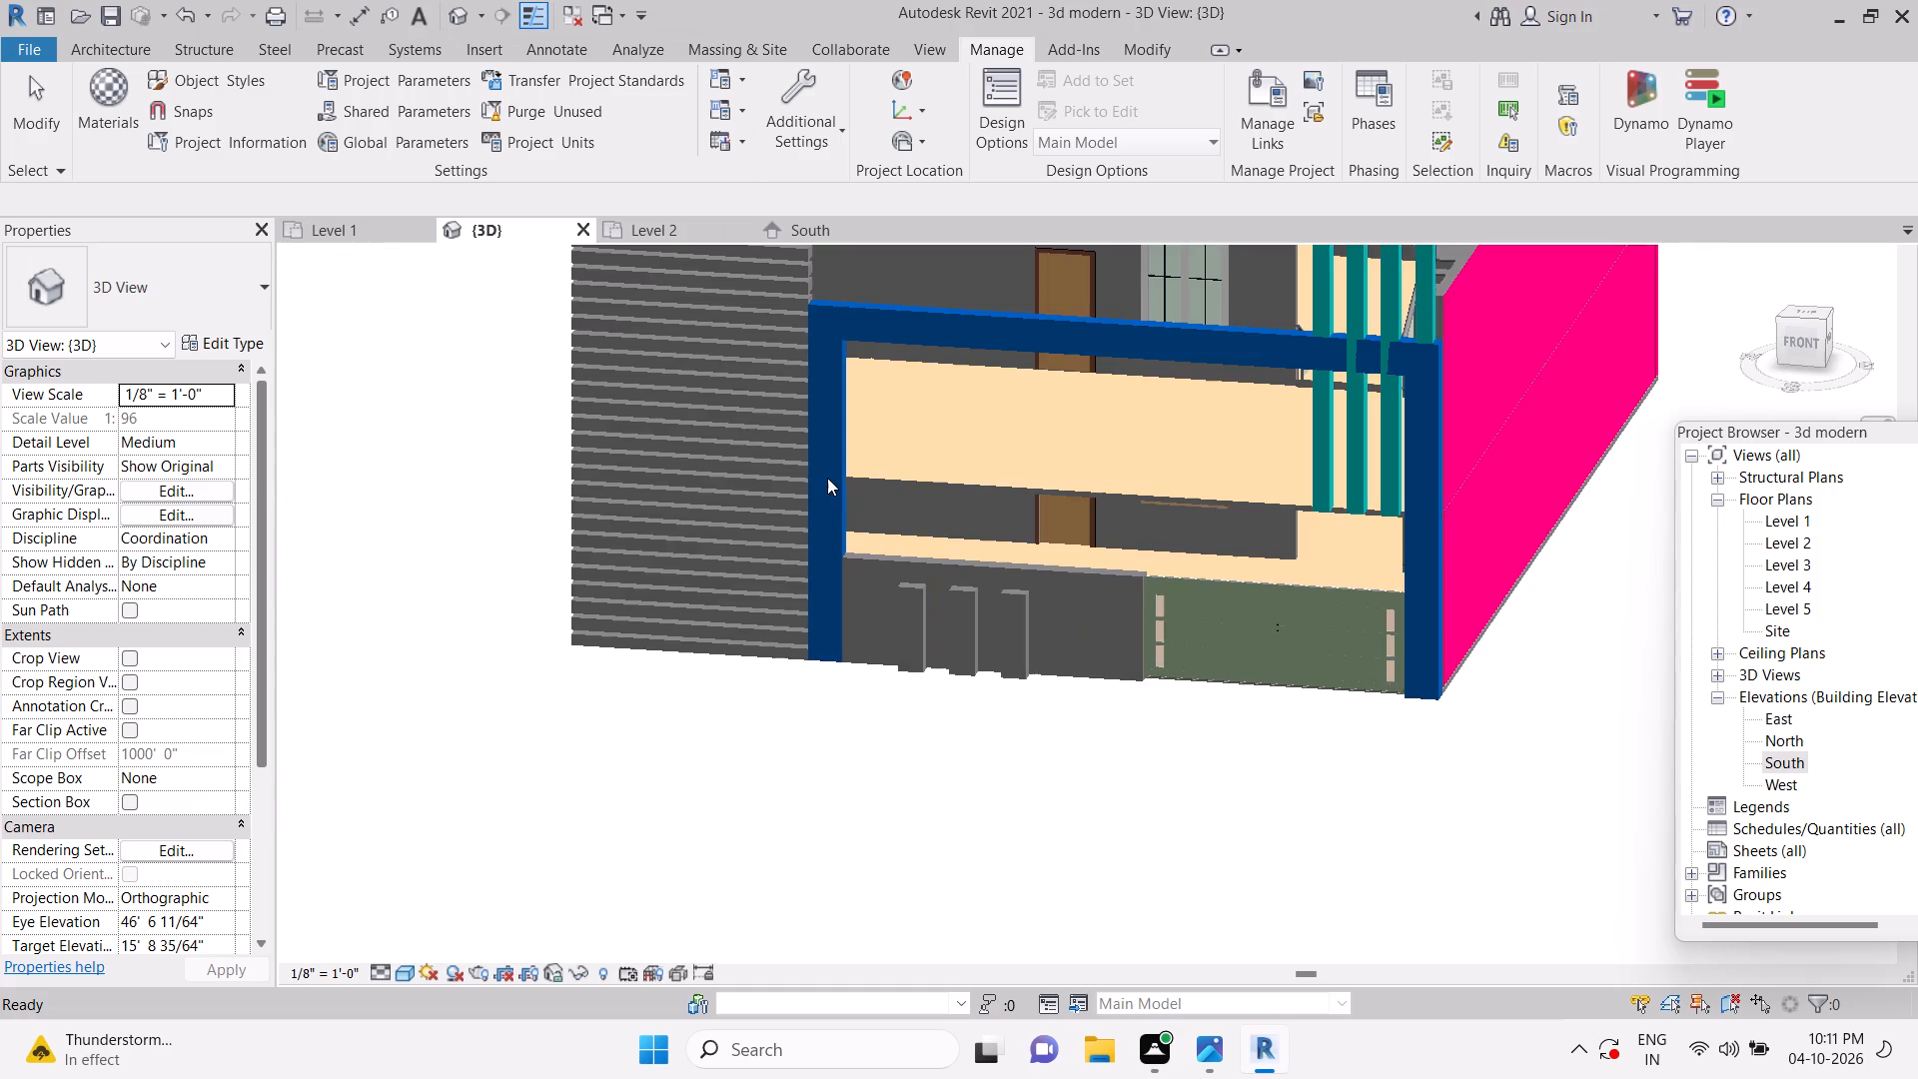
pyautogui.scroll(-3, 810, 393)
pyautogui.click(802, 305)
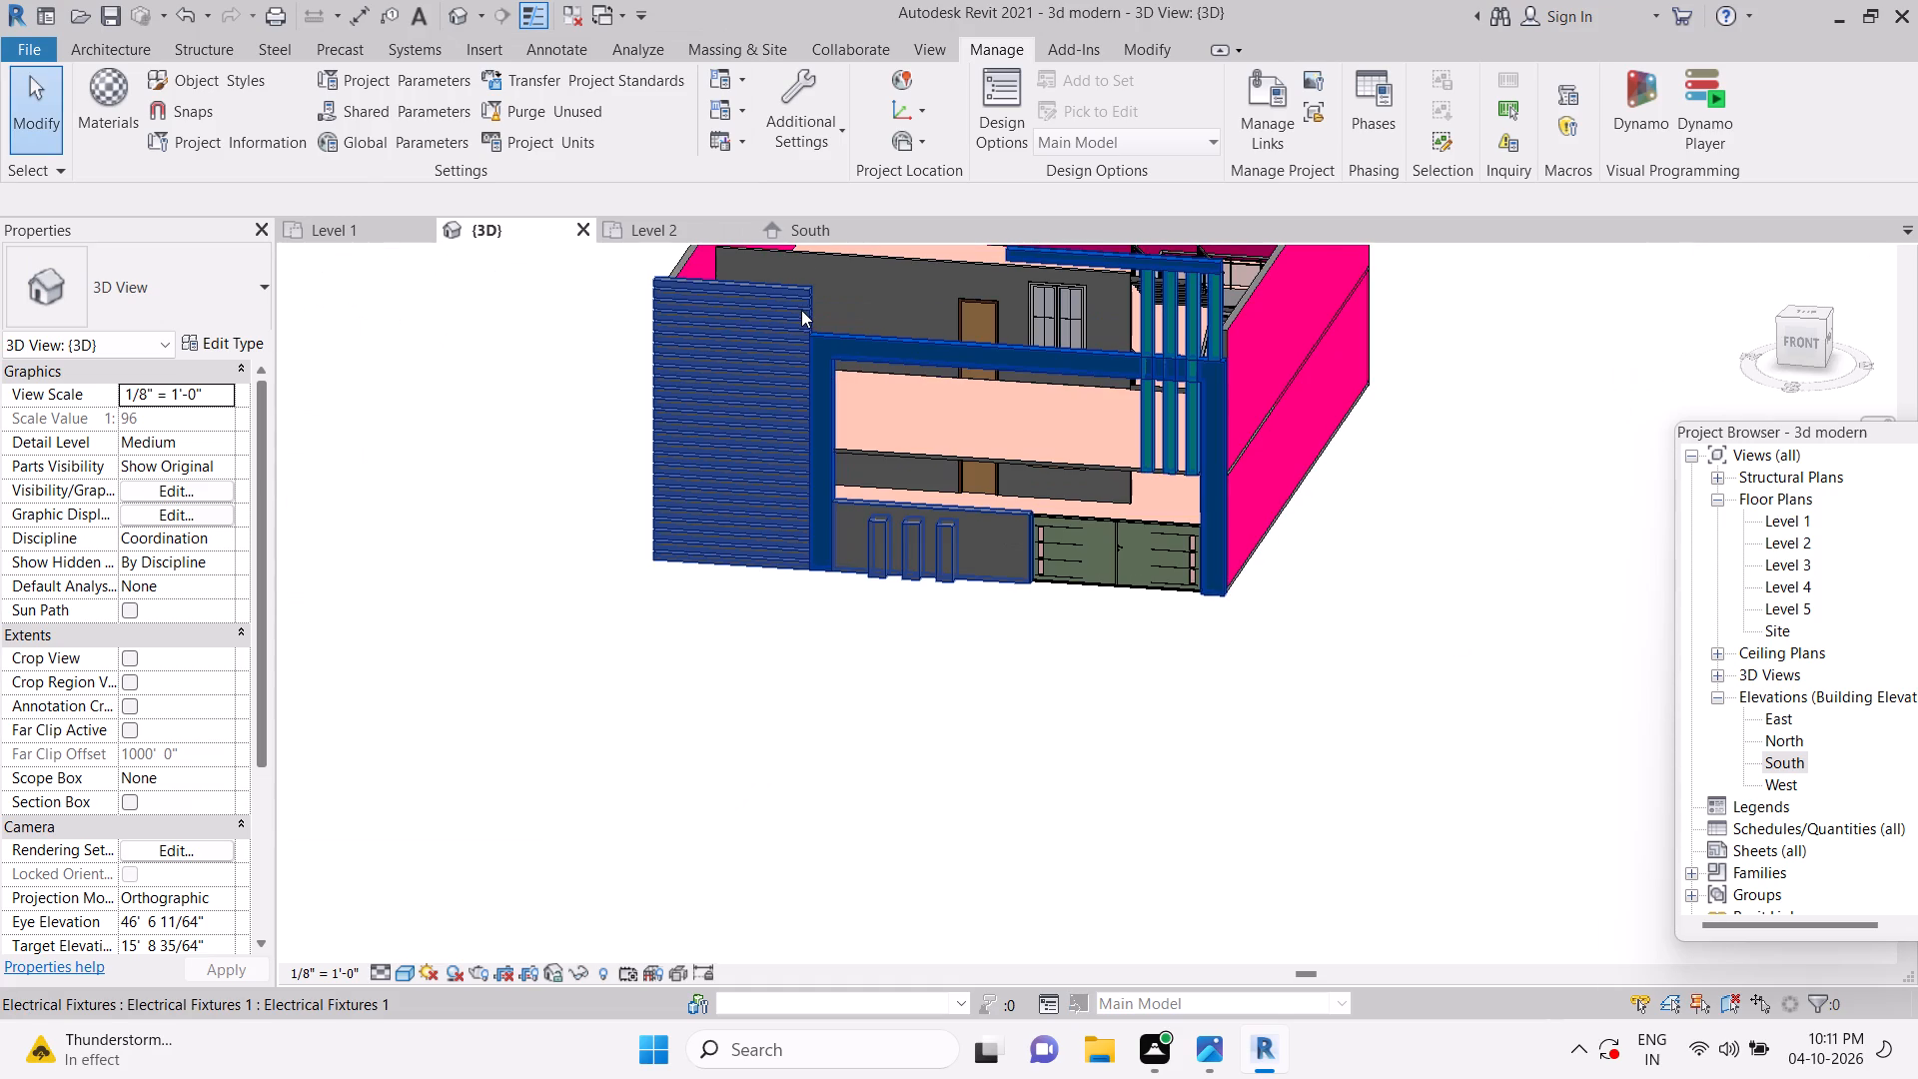
pyautogui.press('Escape')
pyautogui.press('Escape')
pyautogui.hotkey('ctrl', 's')
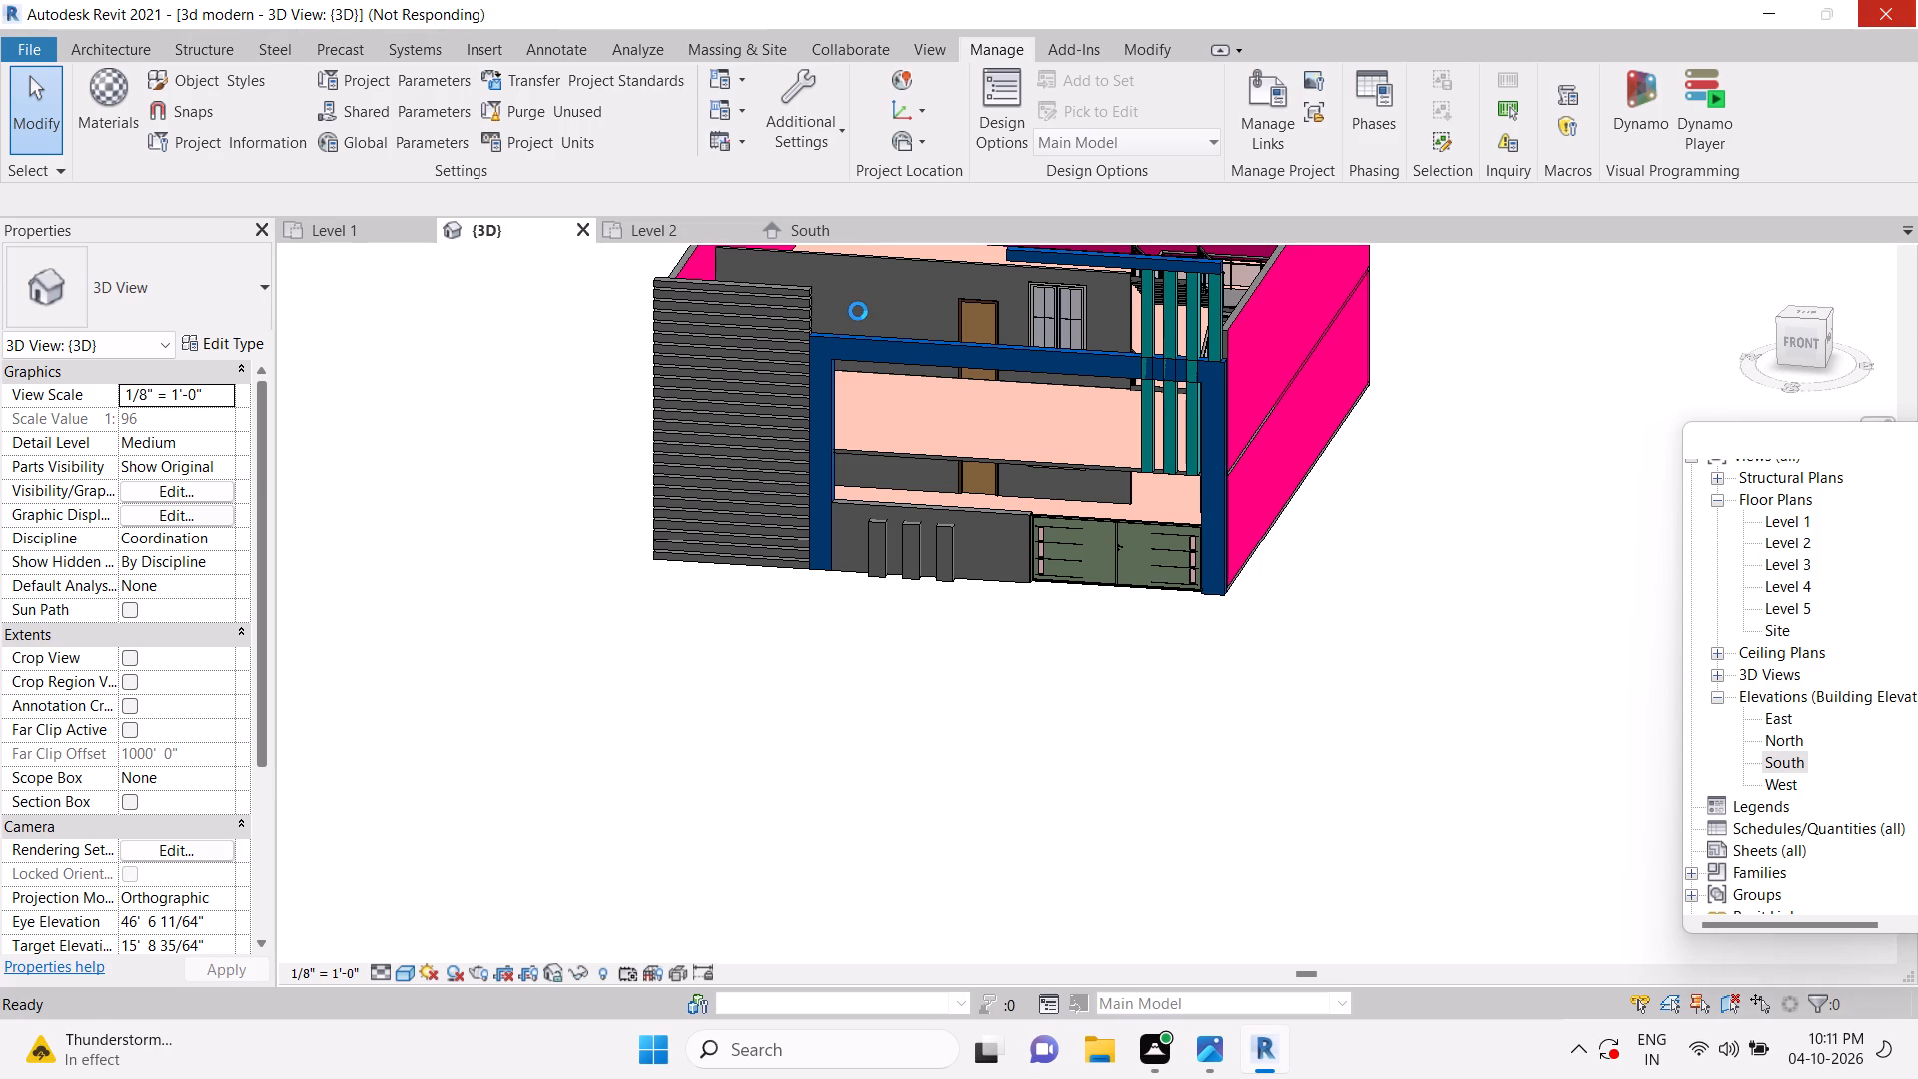
# Open the in-place facade model containing the slats, blue frame and boundary wall posts for editing.
pyautogui.click(811, 286)
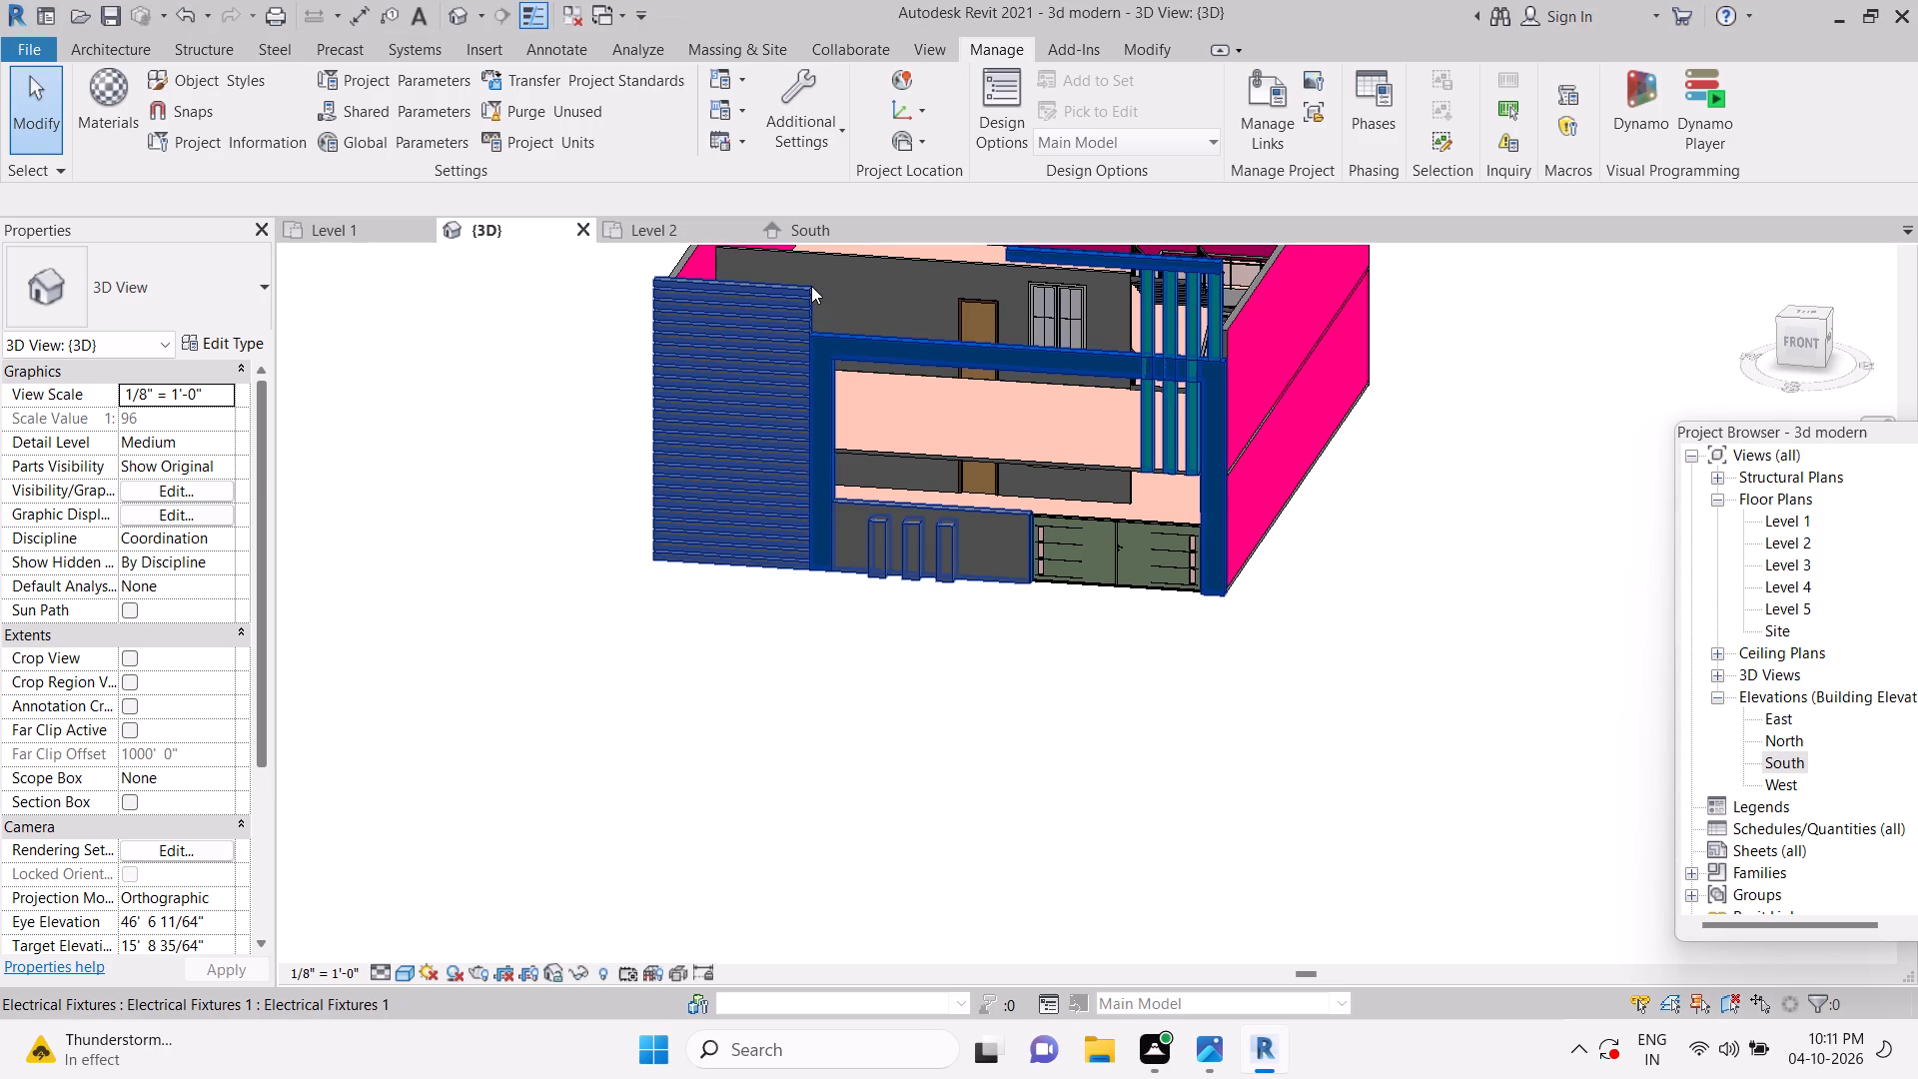
pyautogui.click(1012, 114)
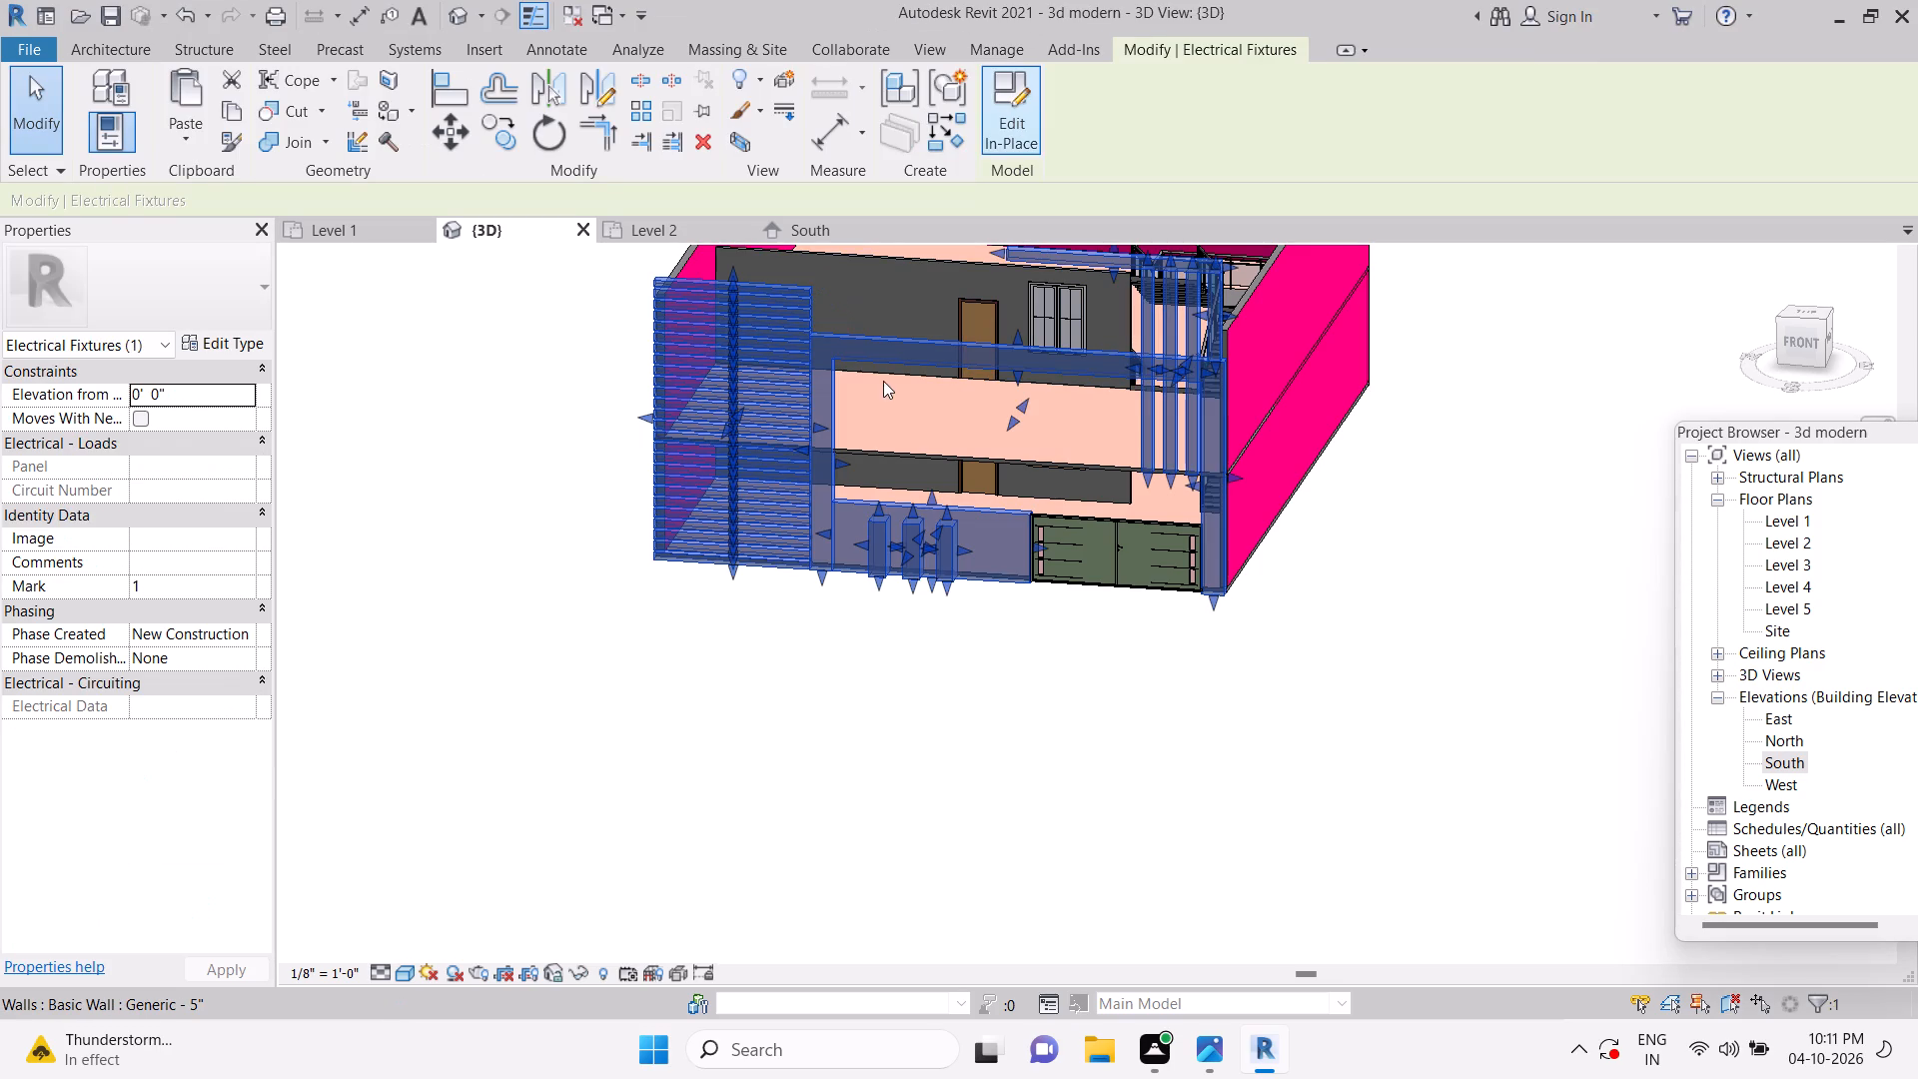
# Paint the front, top and exposed right-hand side faces of the three boundary wall posts with the brown material.
pyautogui.keyDown('shift'); pyautogui.moveTo(1309, 646); pyautogui.dragTo(1116, 700, button='middle'); pyautogui.keyUp('shift')
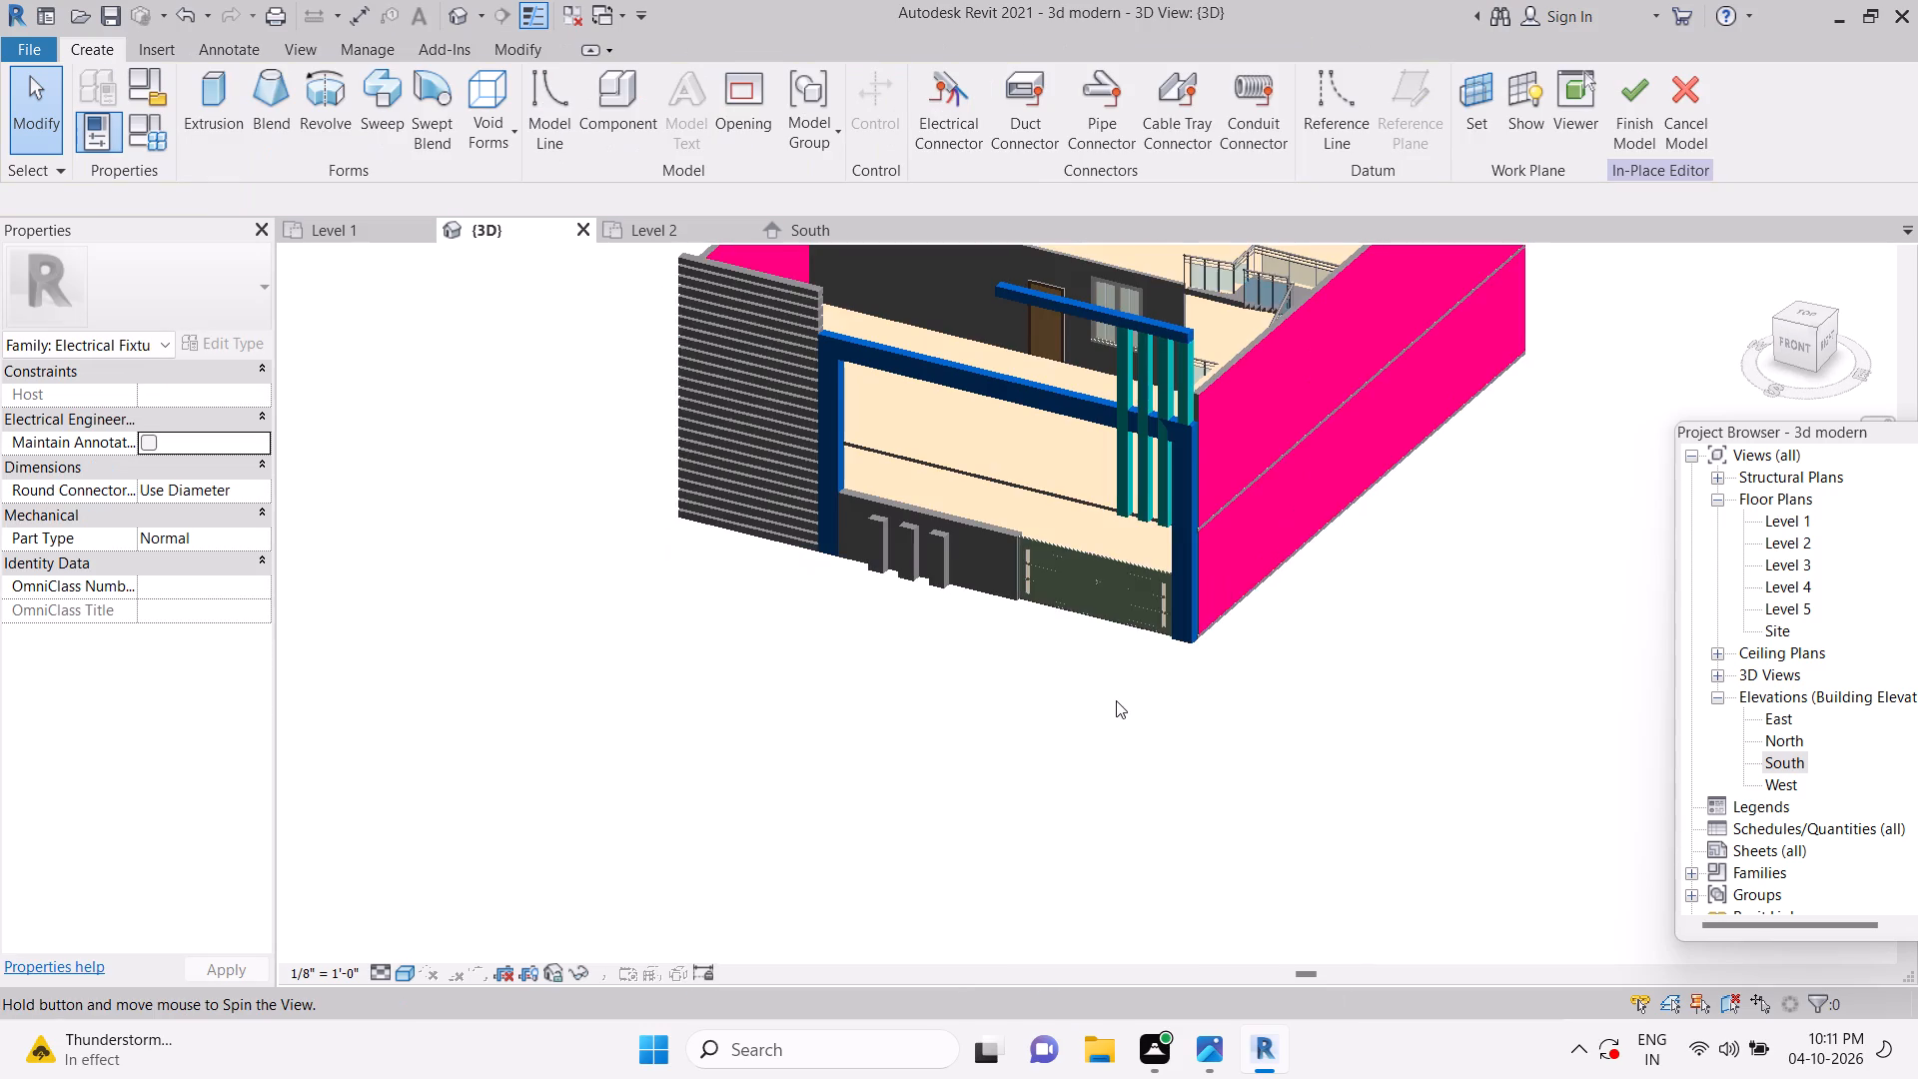
pyautogui.keyDown('shift'); pyautogui.moveTo(1116, 700); pyautogui.dragTo(1243, 735, button='middle'); pyautogui.keyUp('shift')
pyautogui.scroll(1, 927, 549)
pyautogui.moveTo(945, 602); pyautogui.dragTo(1100, 694, button='middle')
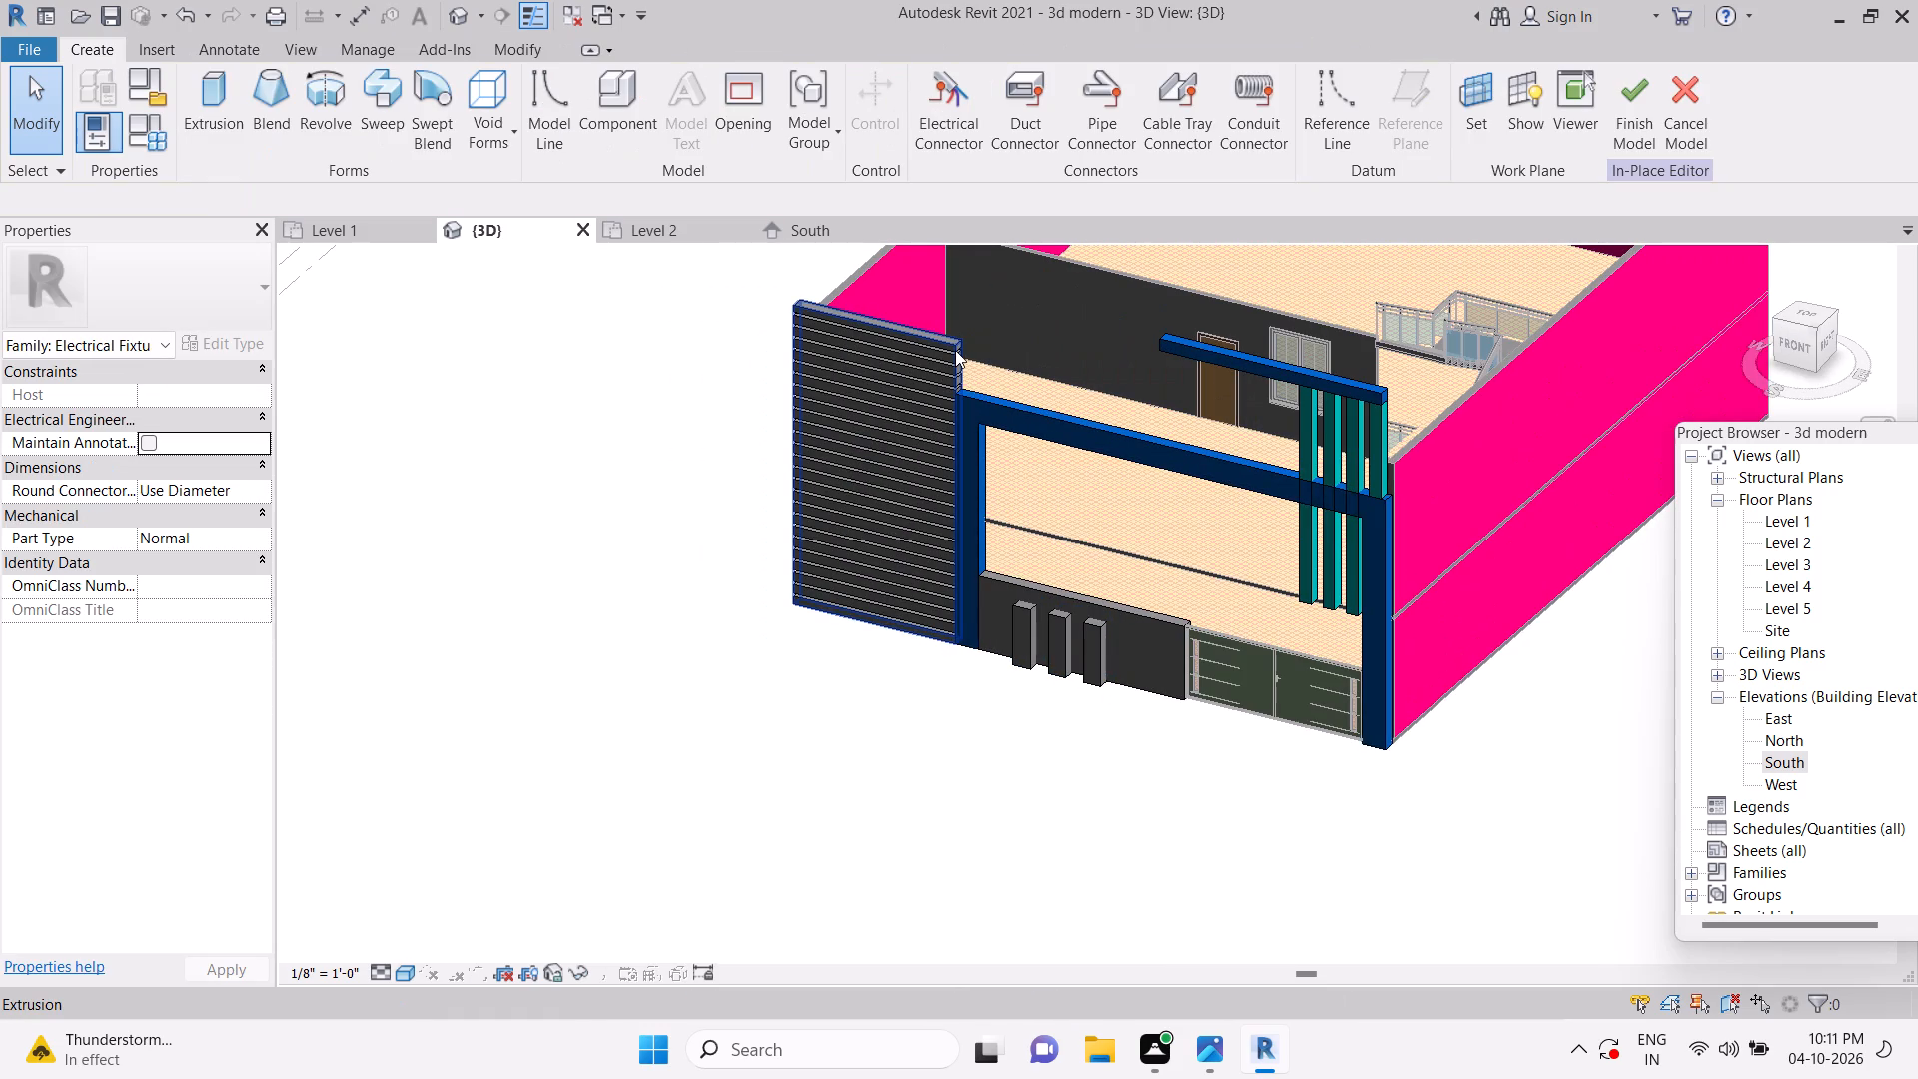
pyautogui.write('pt')
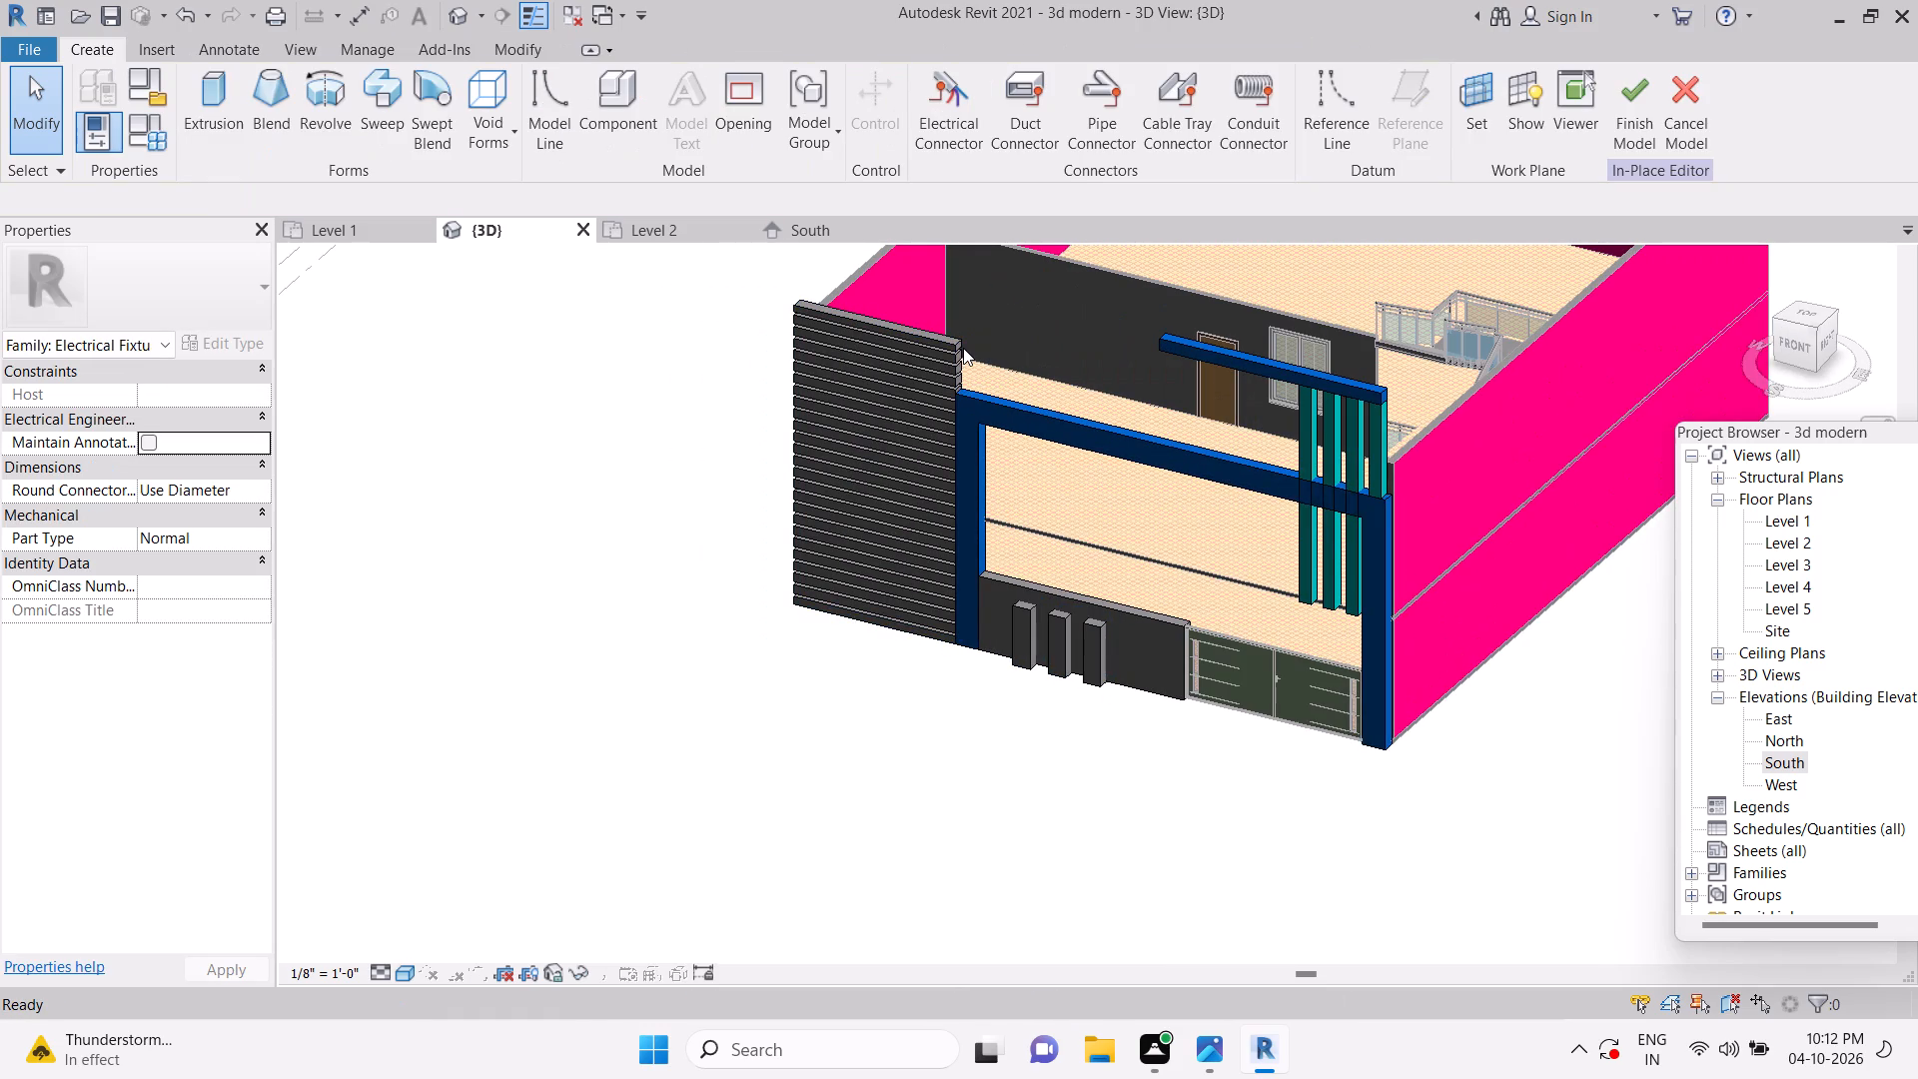
pyautogui.scroll(4, 94, 242)
pyautogui.scroll(2, 186, 307)
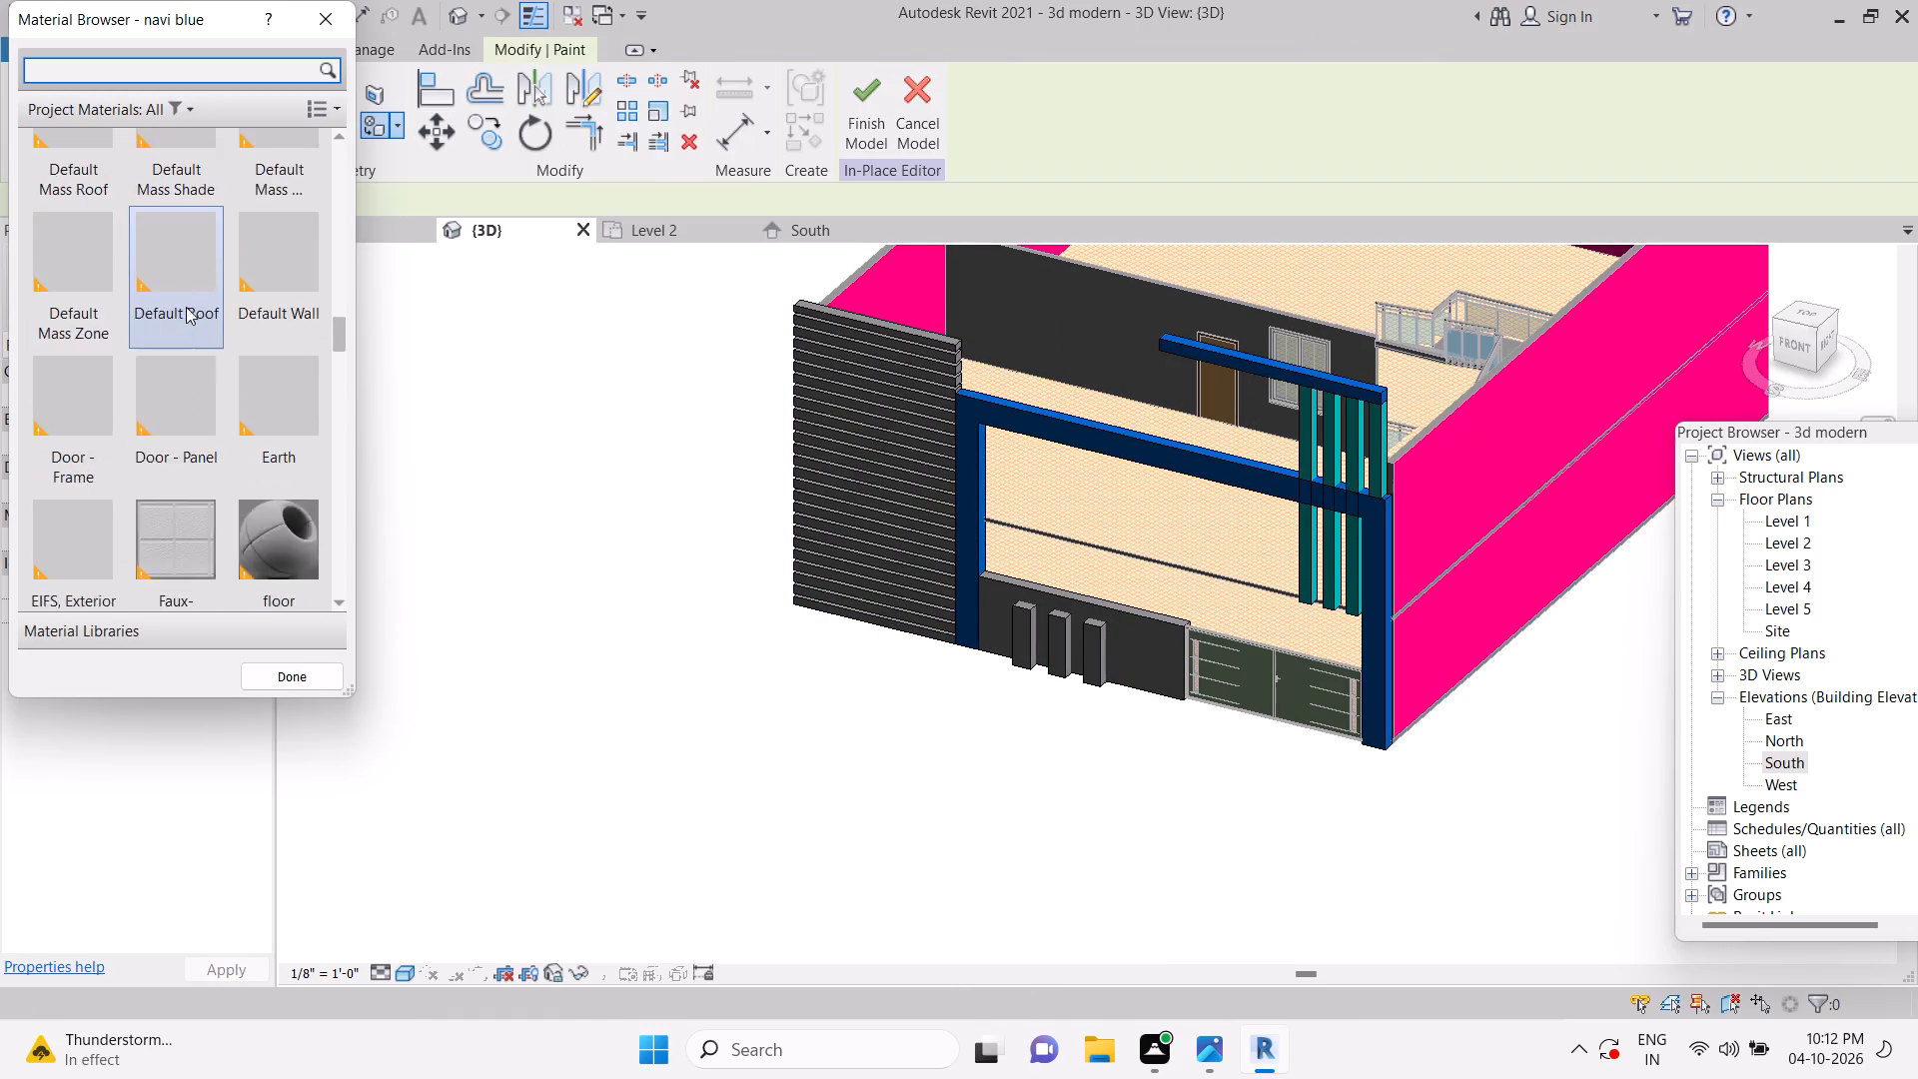
pyautogui.scroll(3, 186, 307)
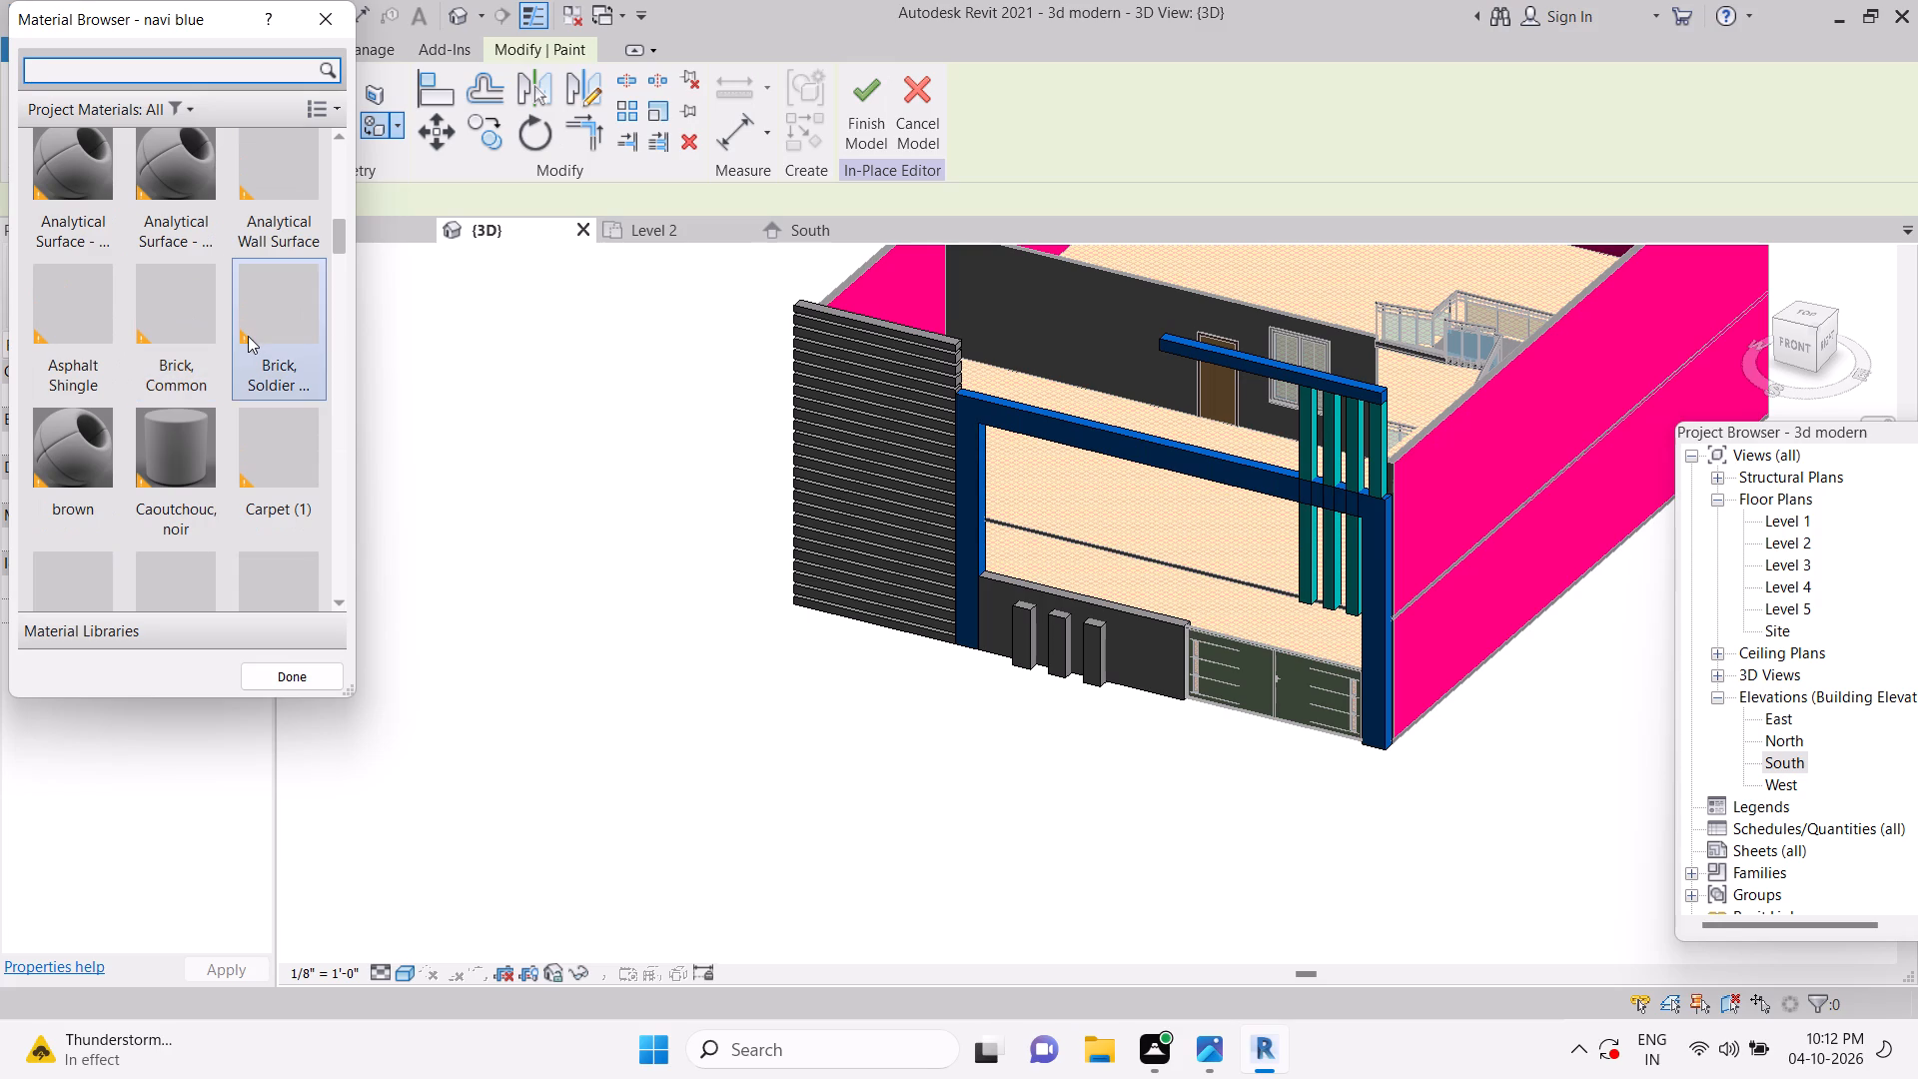
pyautogui.click(109, 455)
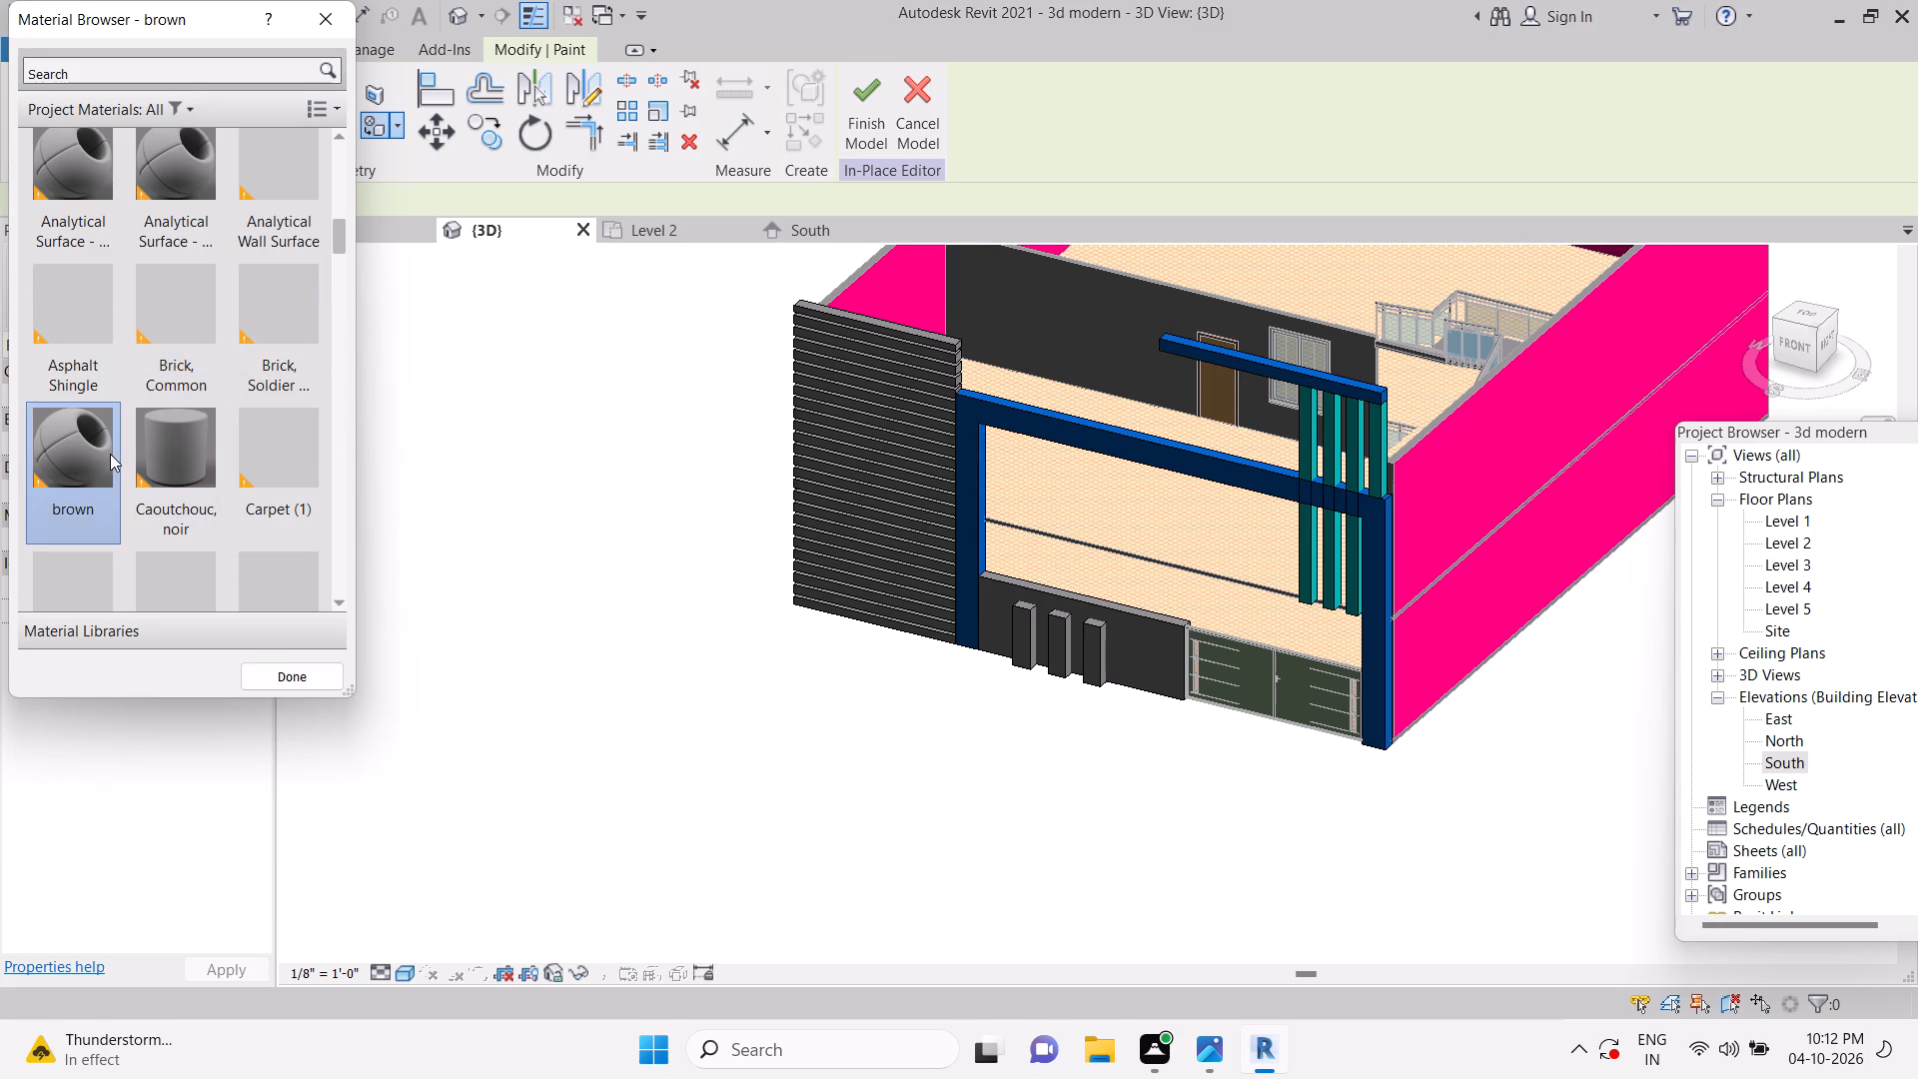
pyautogui.scroll(11, 1068, 634)
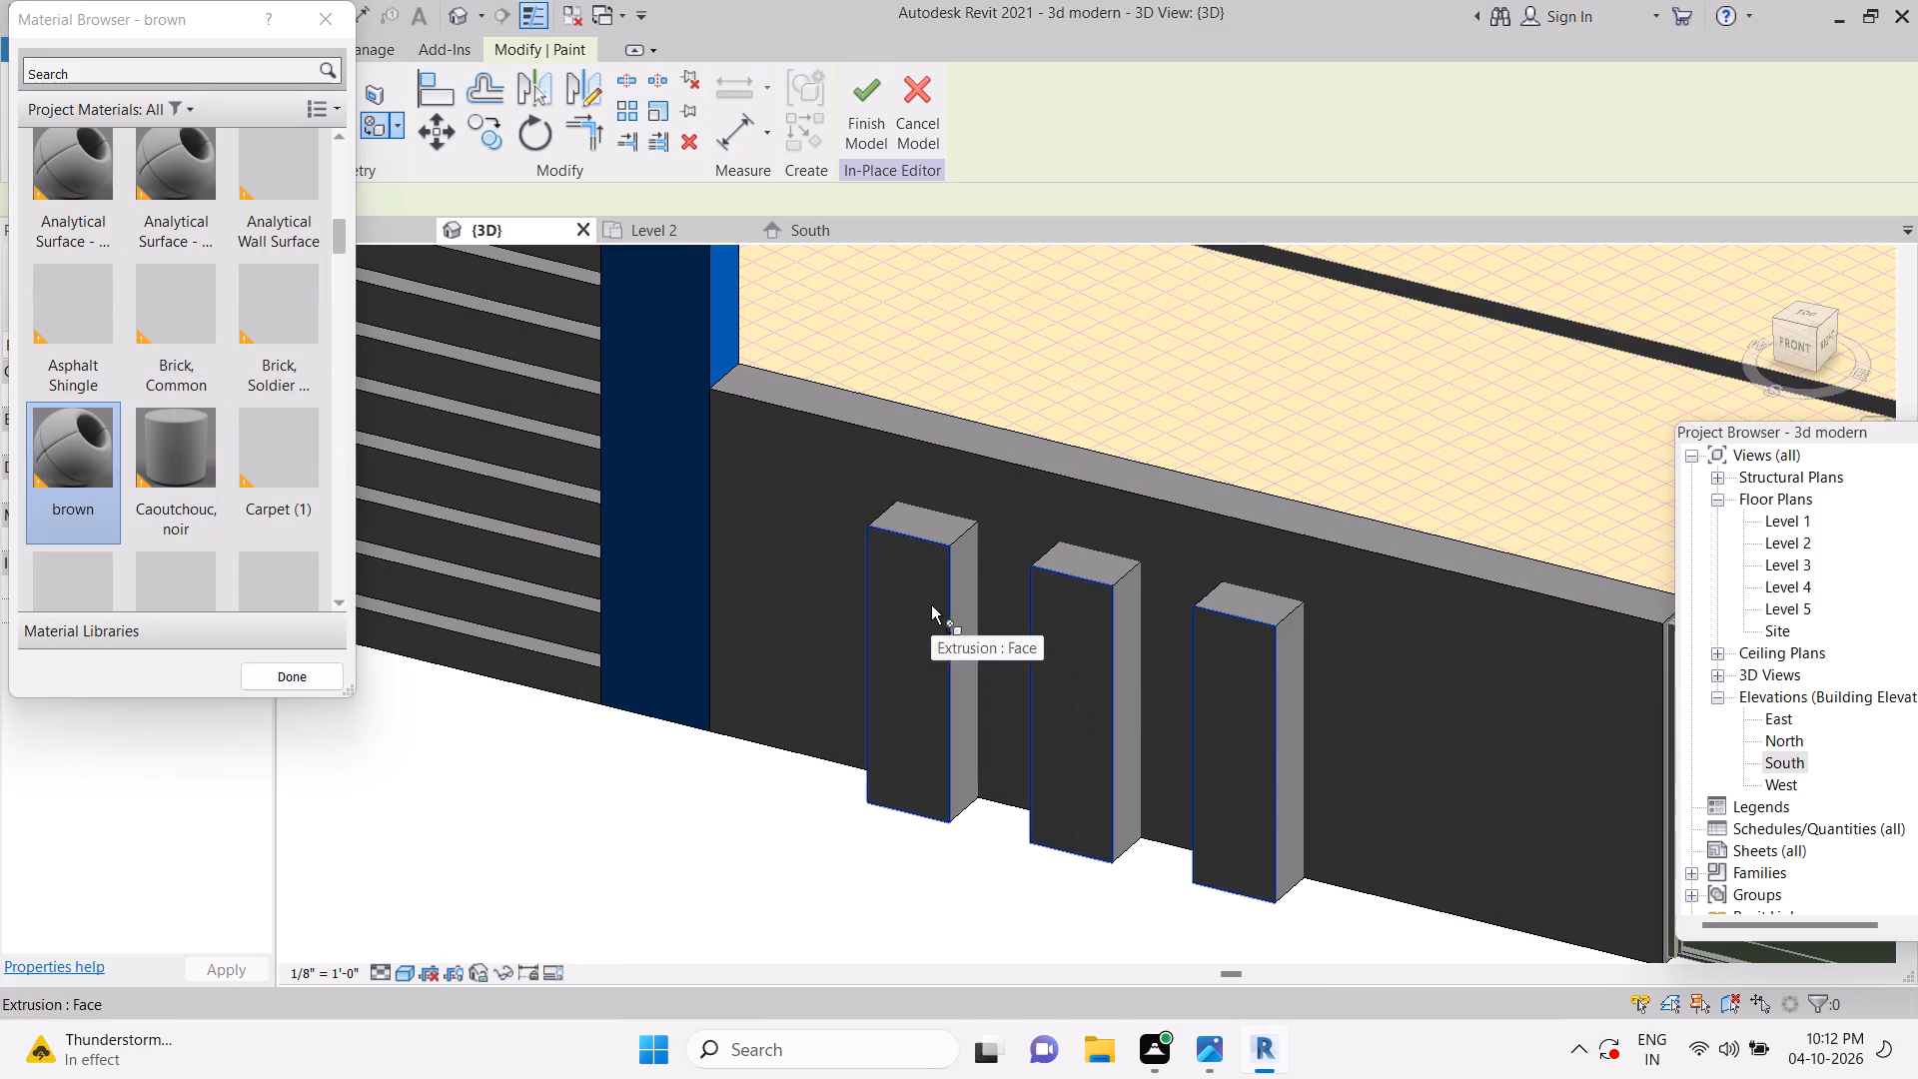
pyautogui.click(931, 605)
pyautogui.click(940, 521)
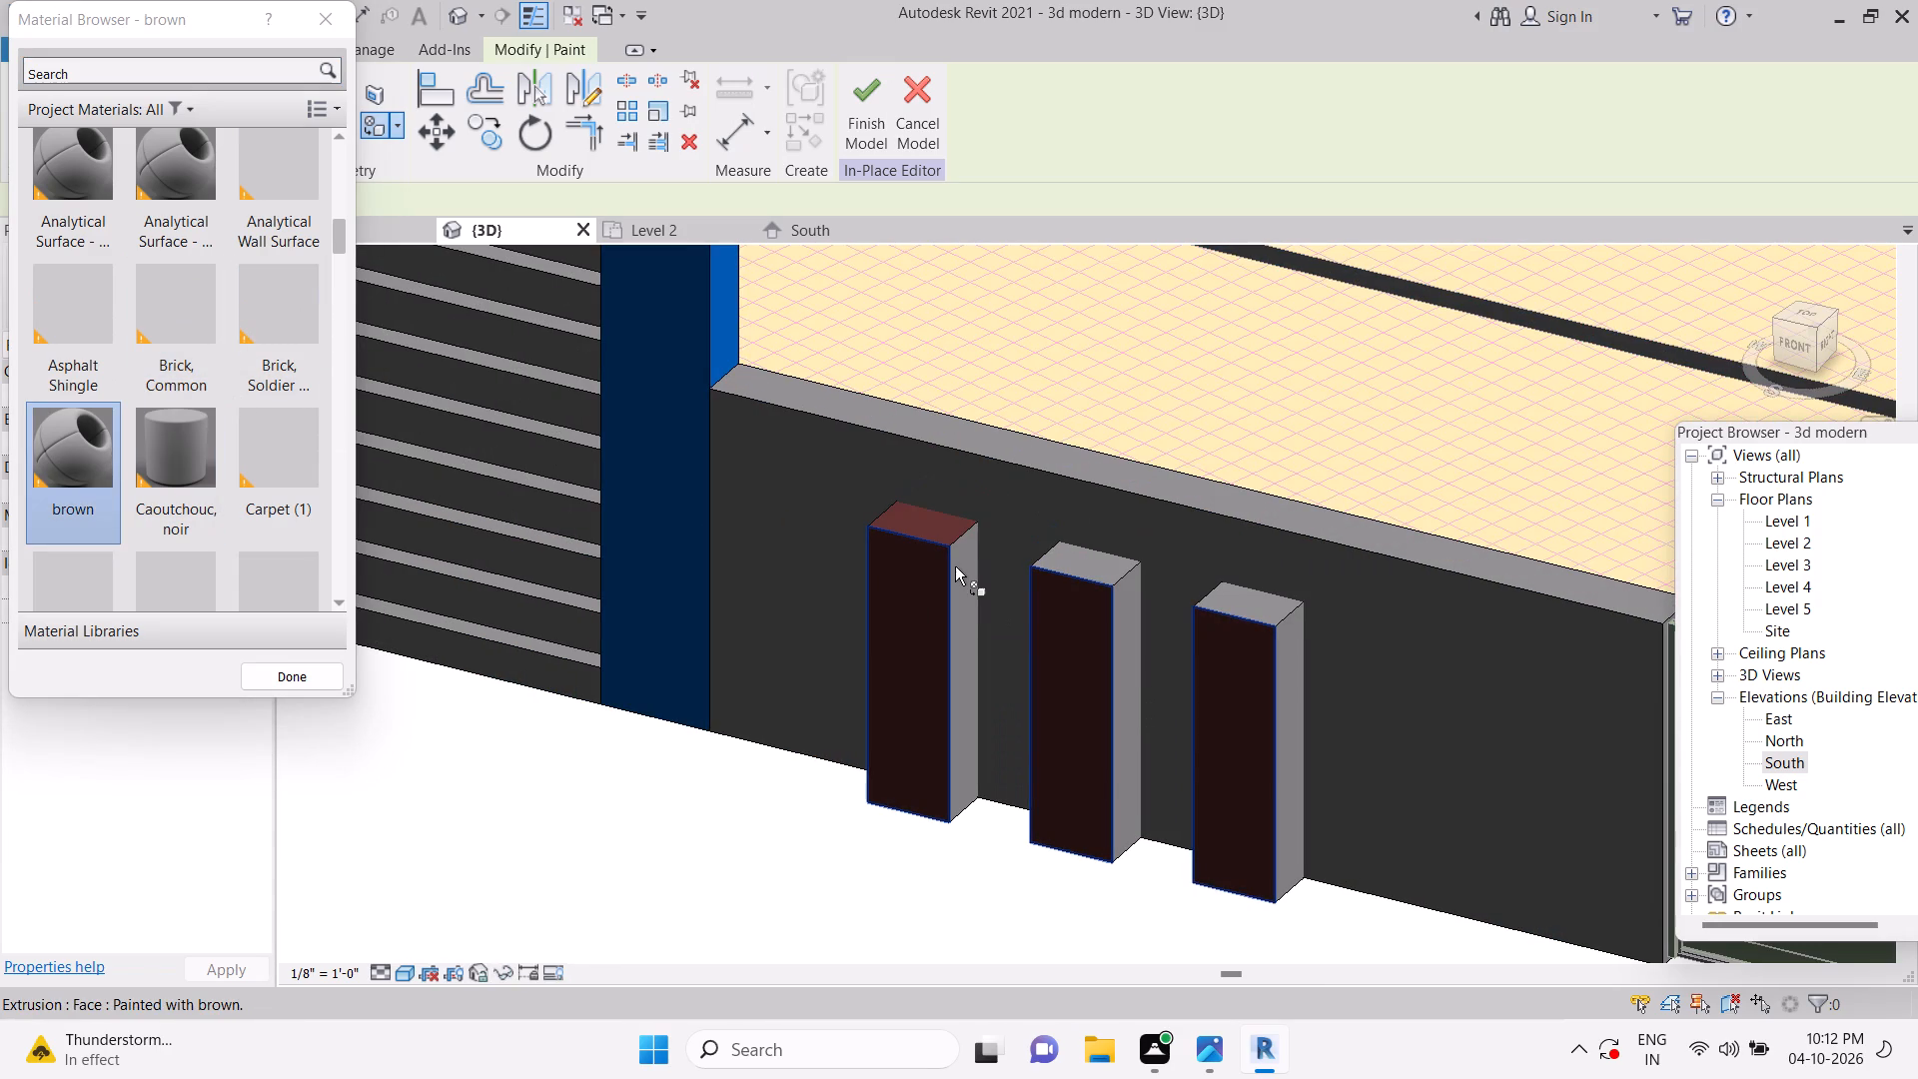
pyautogui.click(964, 569)
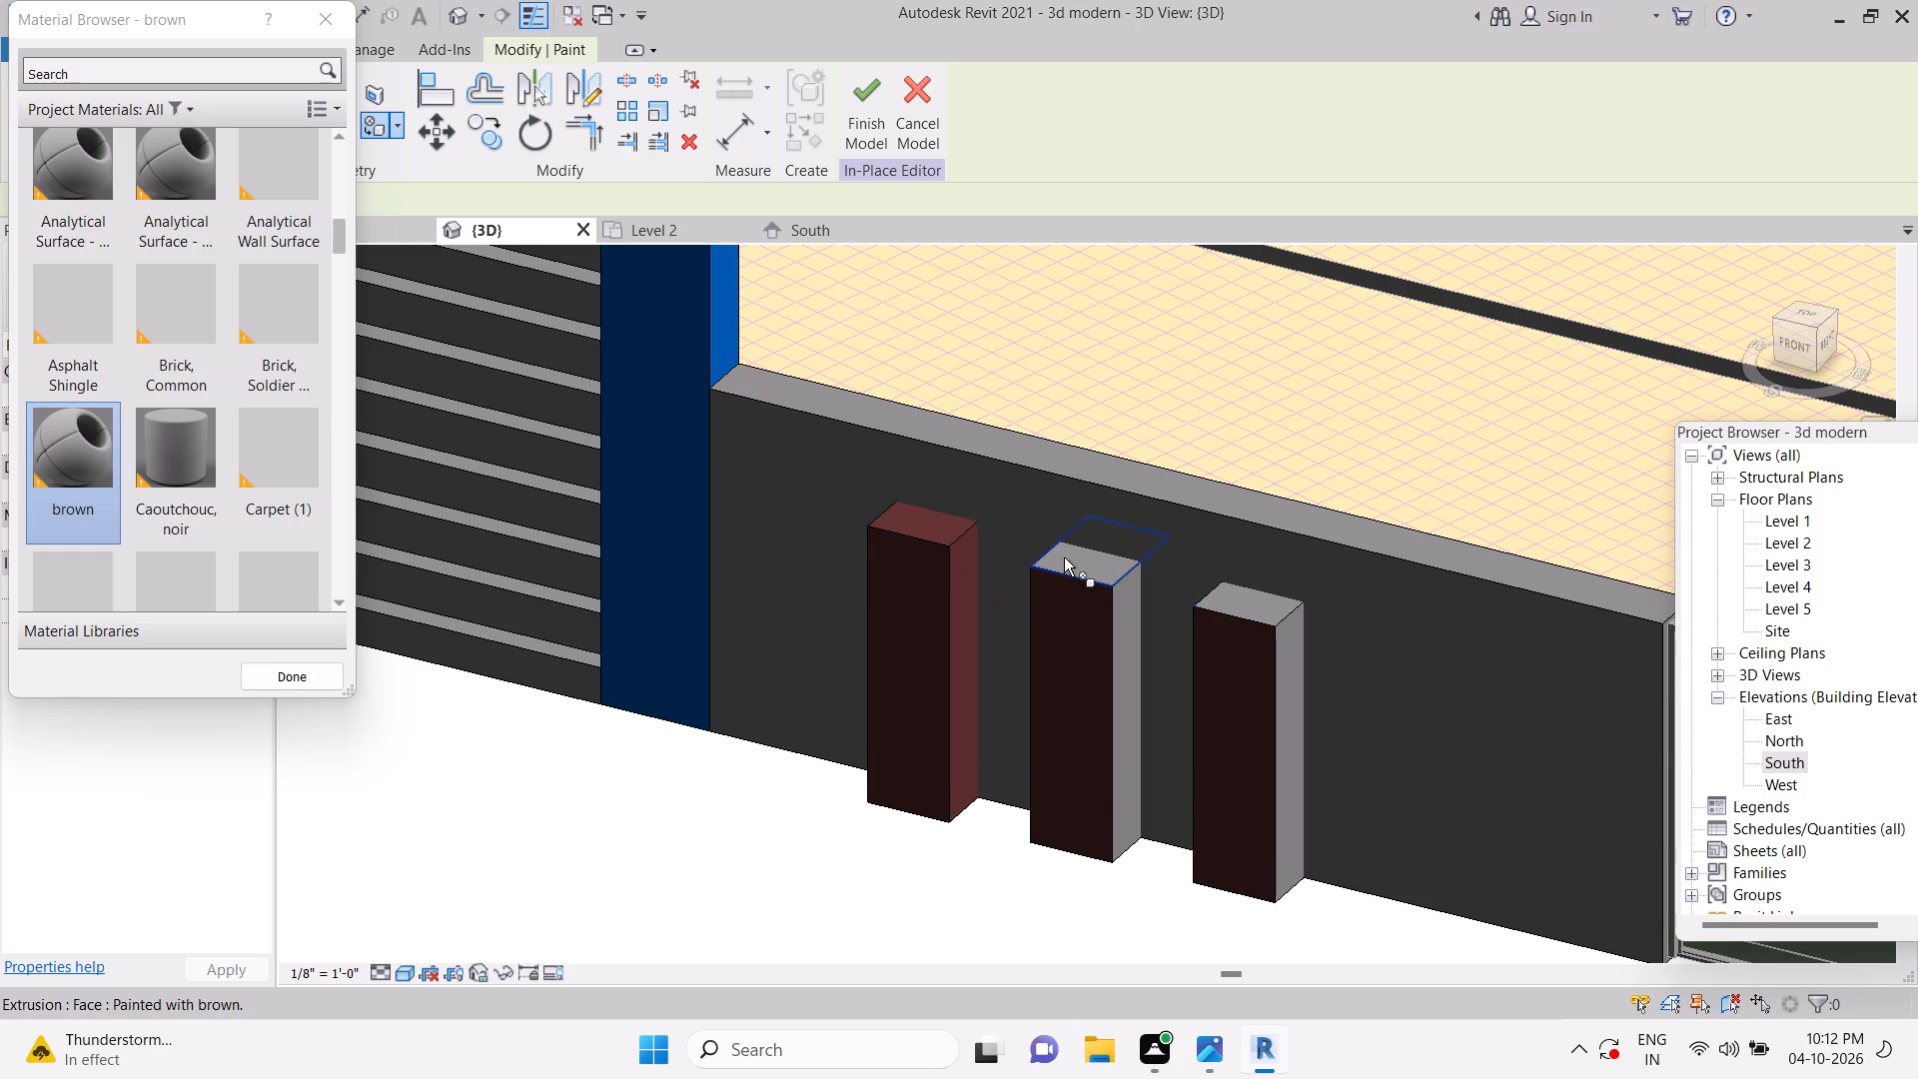
pyautogui.click(1067, 557)
pyautogui.click(1131, 615)
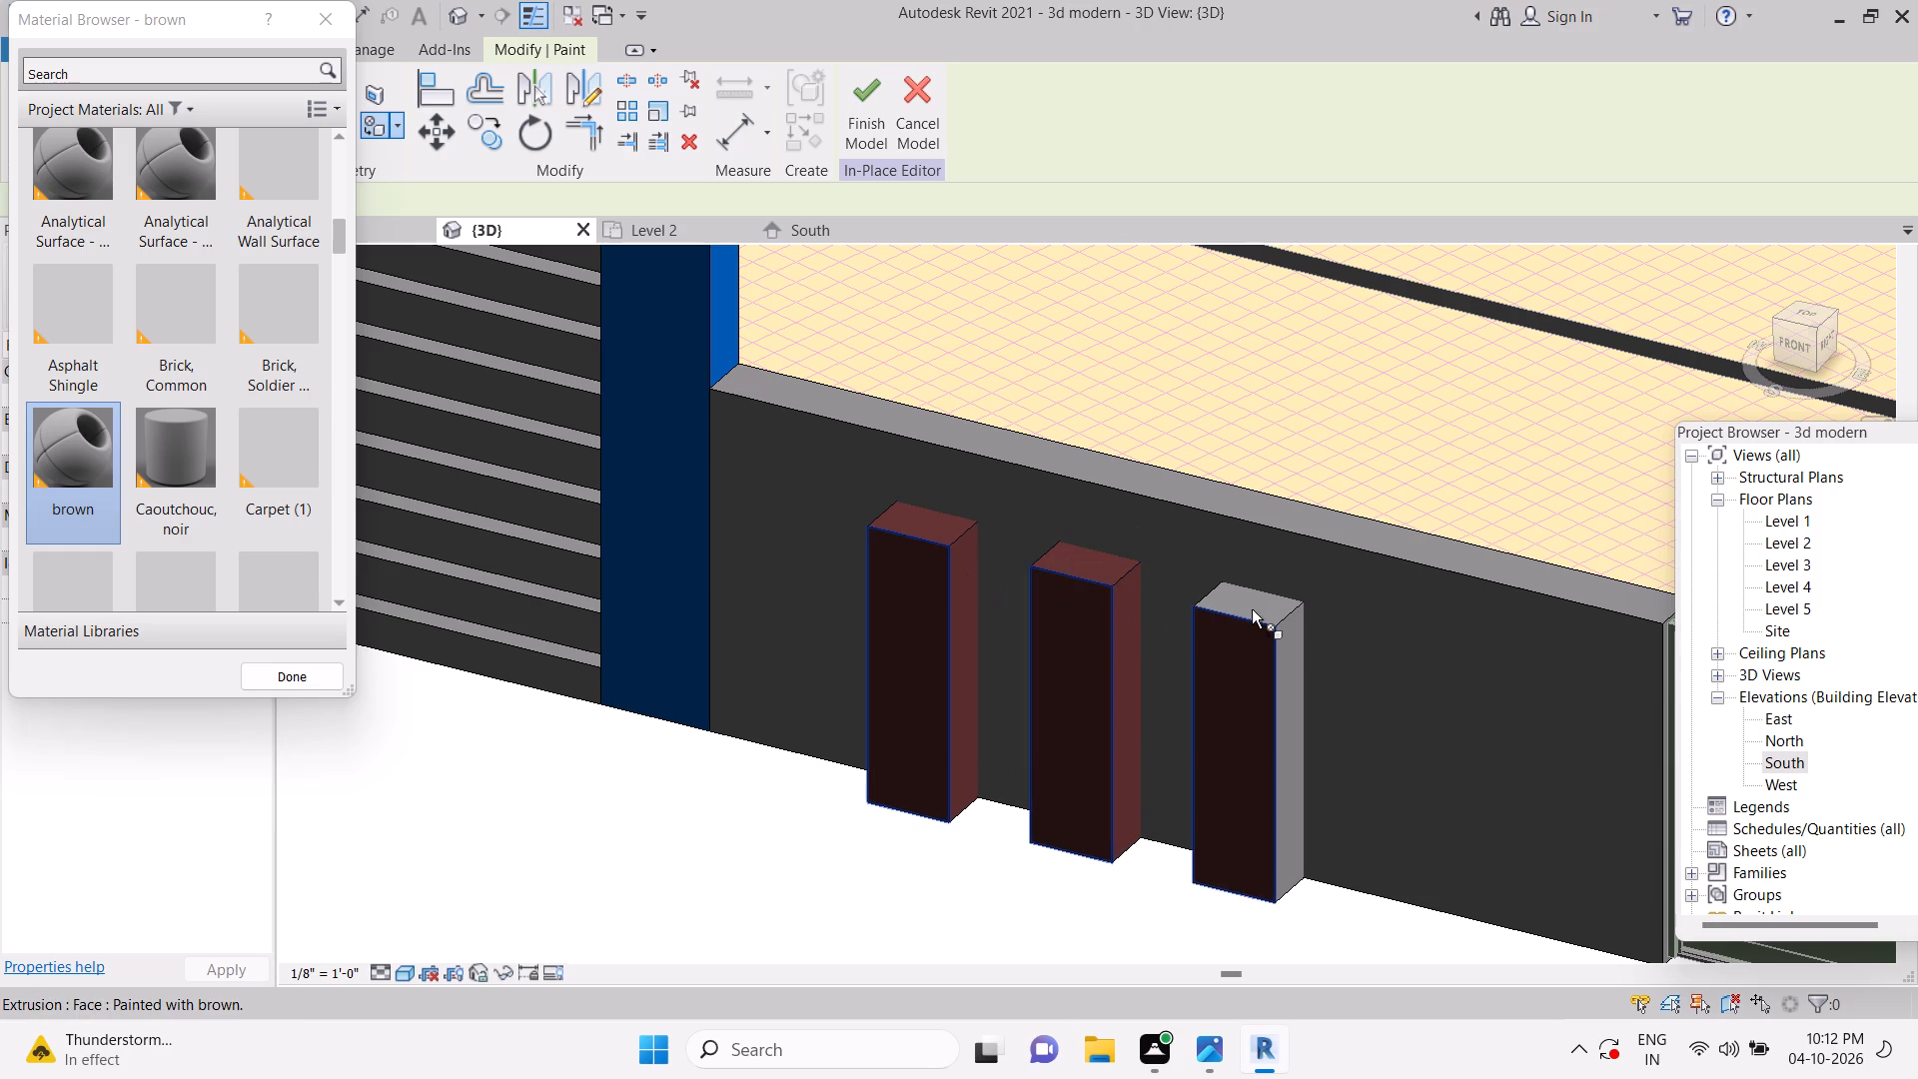
pyautogui.click(1255, 605)
pyautogui.click(1290, 651)
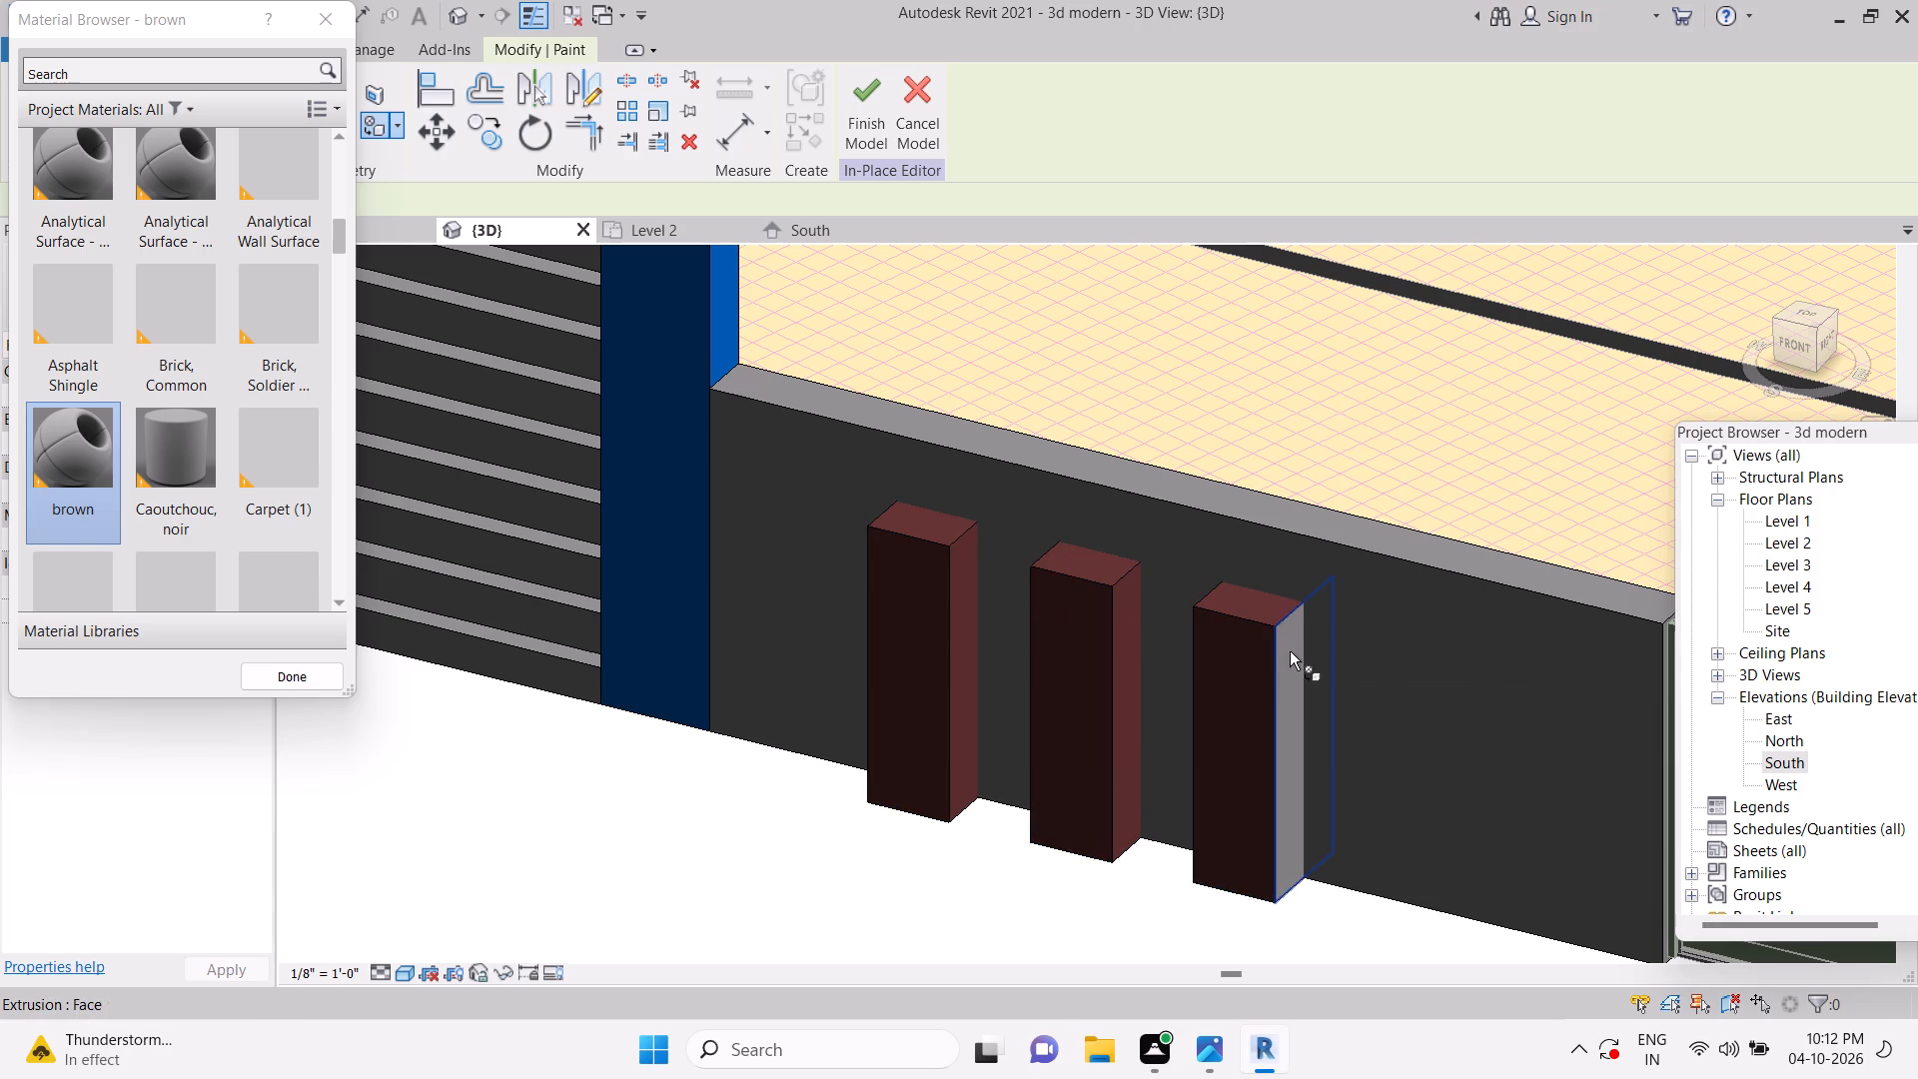
# Paint the undersides and remaining left-hand side faces of the three boundary wall posts brown.
pyautogui.click(1260, 894)
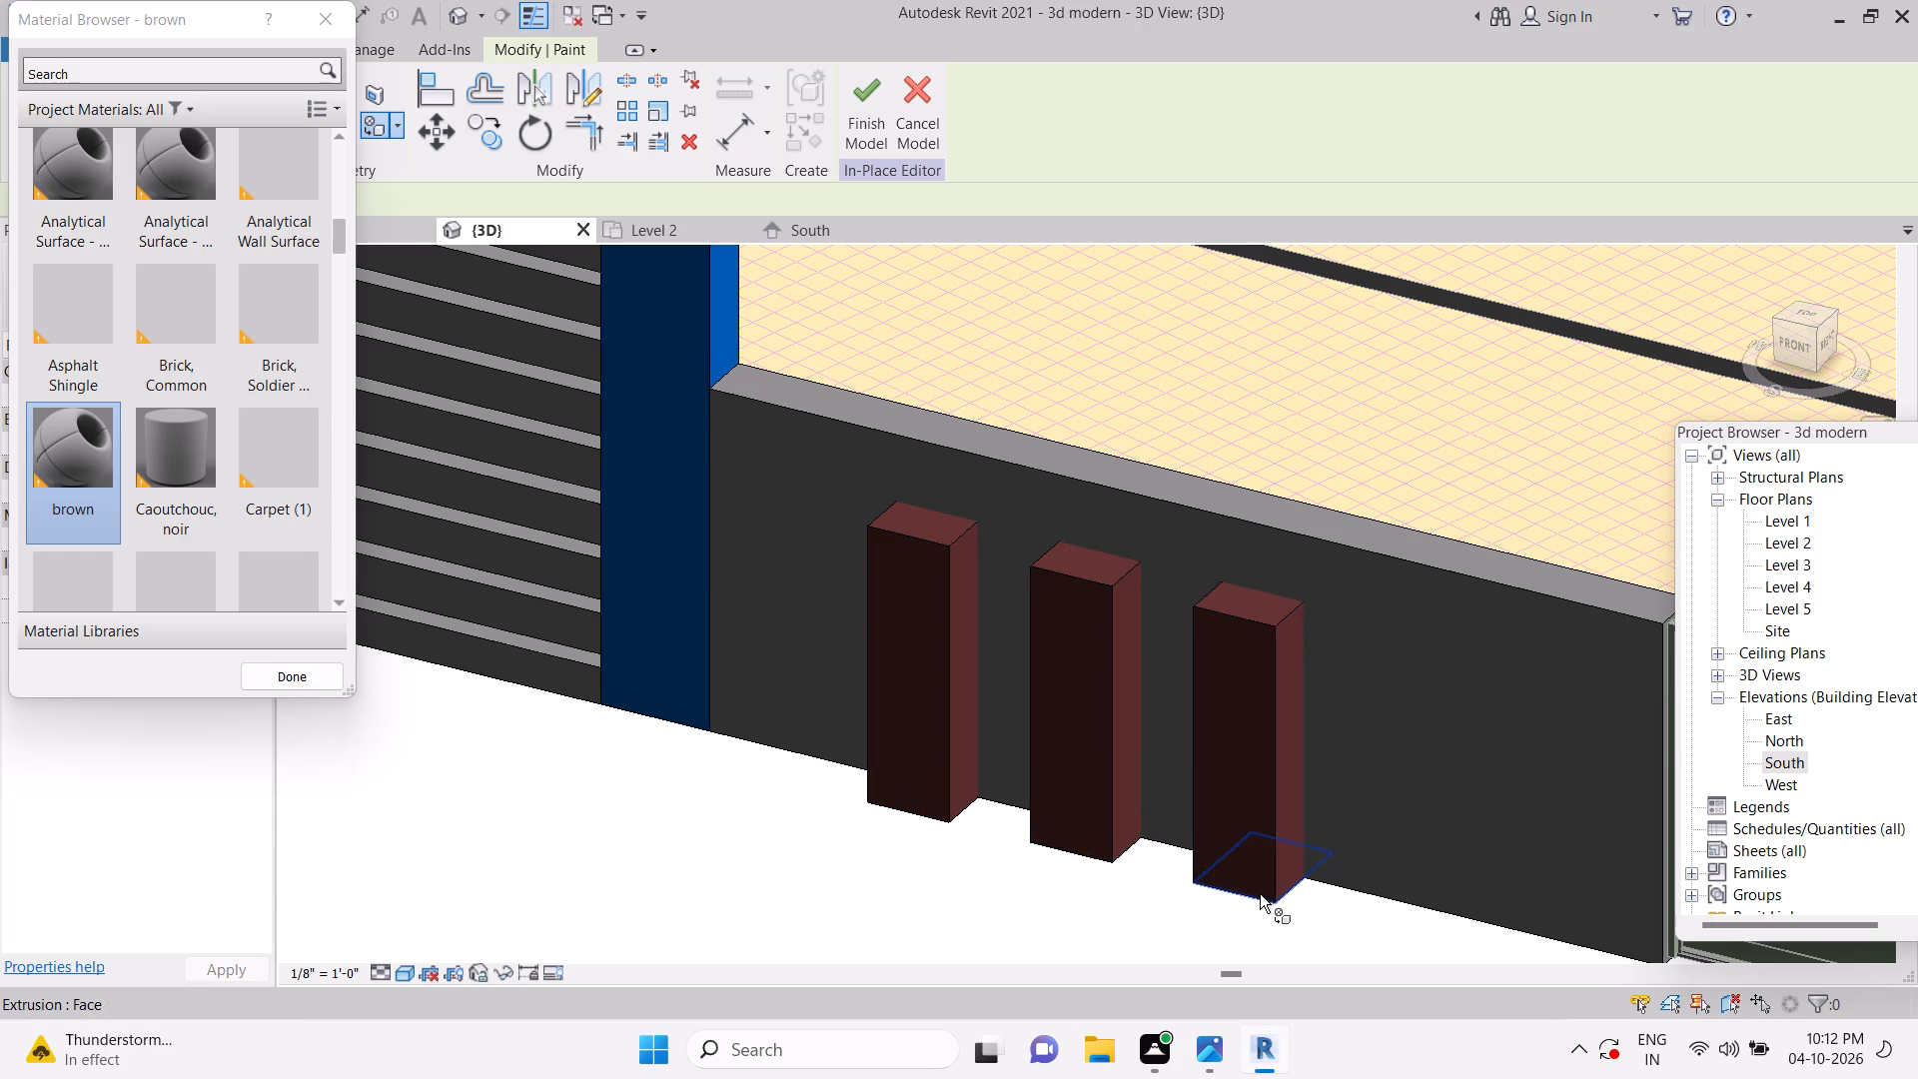
pyautogui.click(1098, 858)
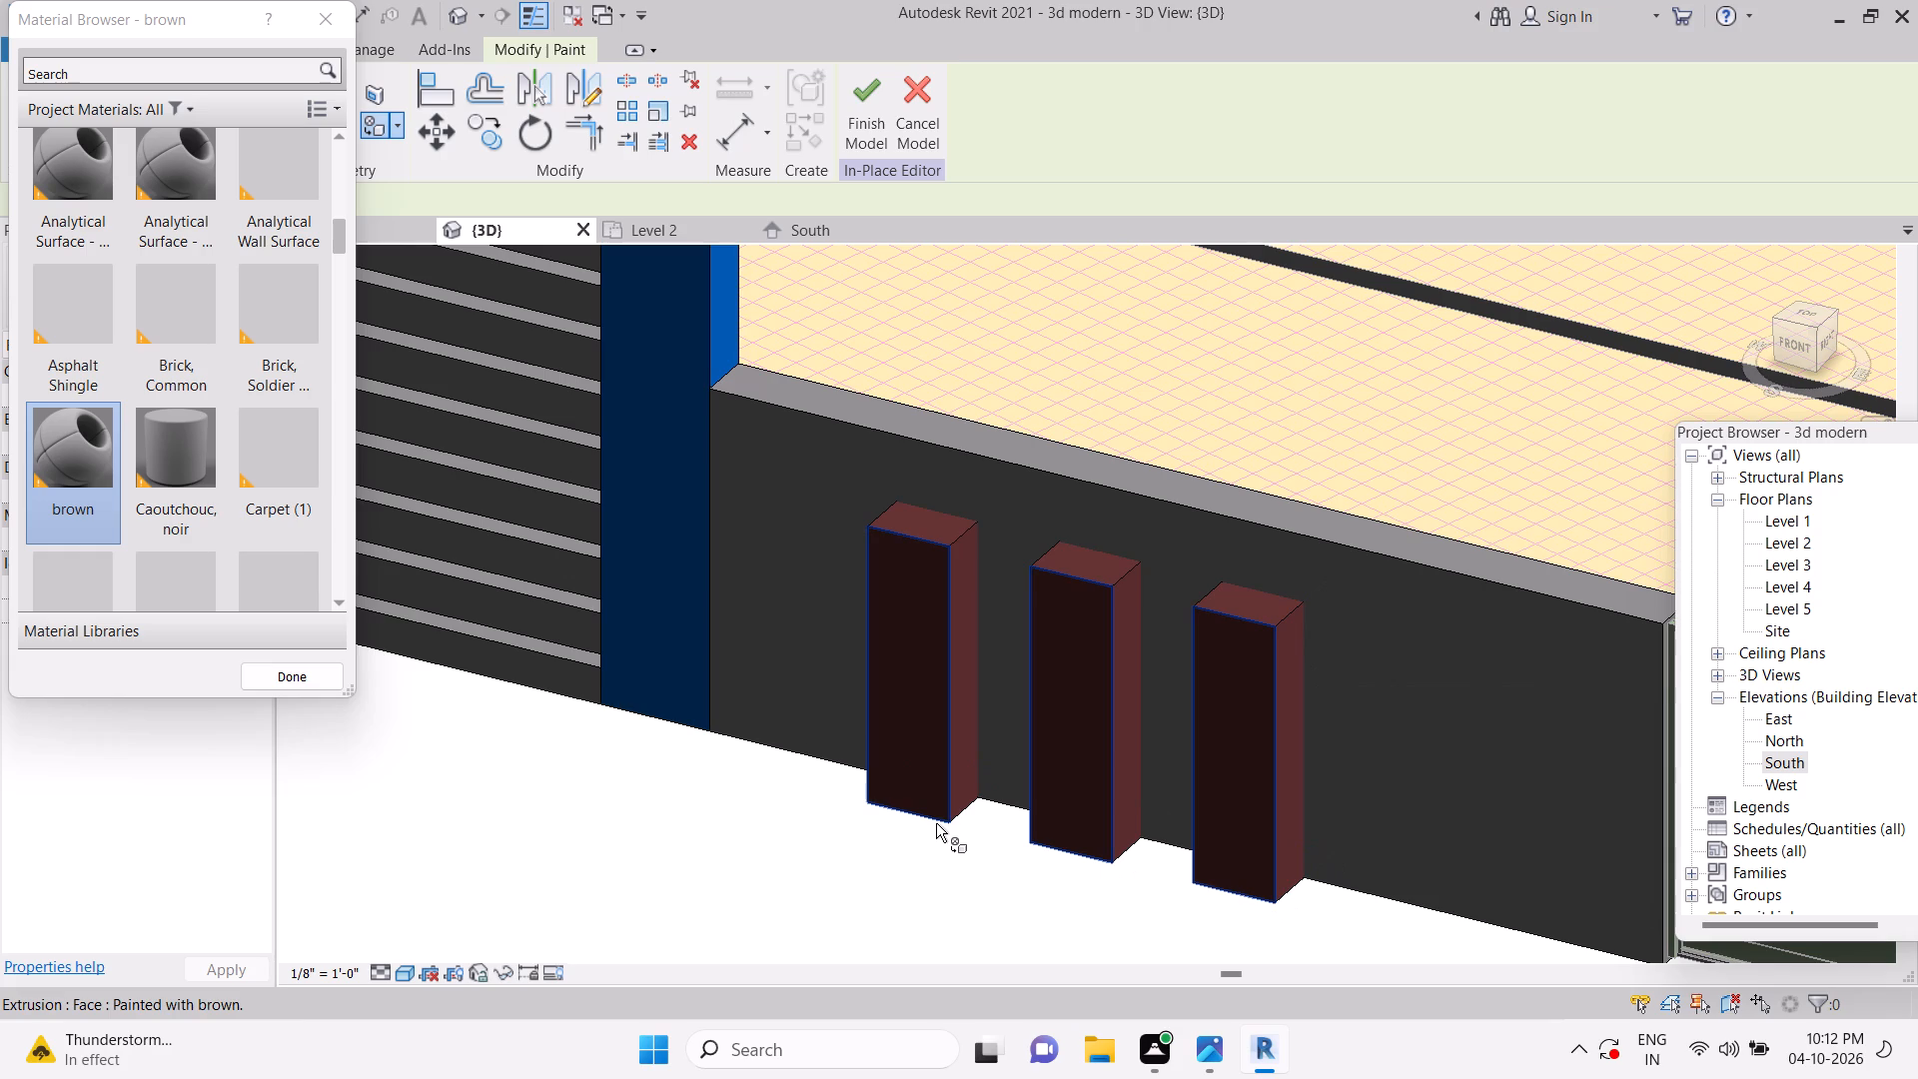
pyautogui.click(934, 810)
pyautogui.click(870, 719)
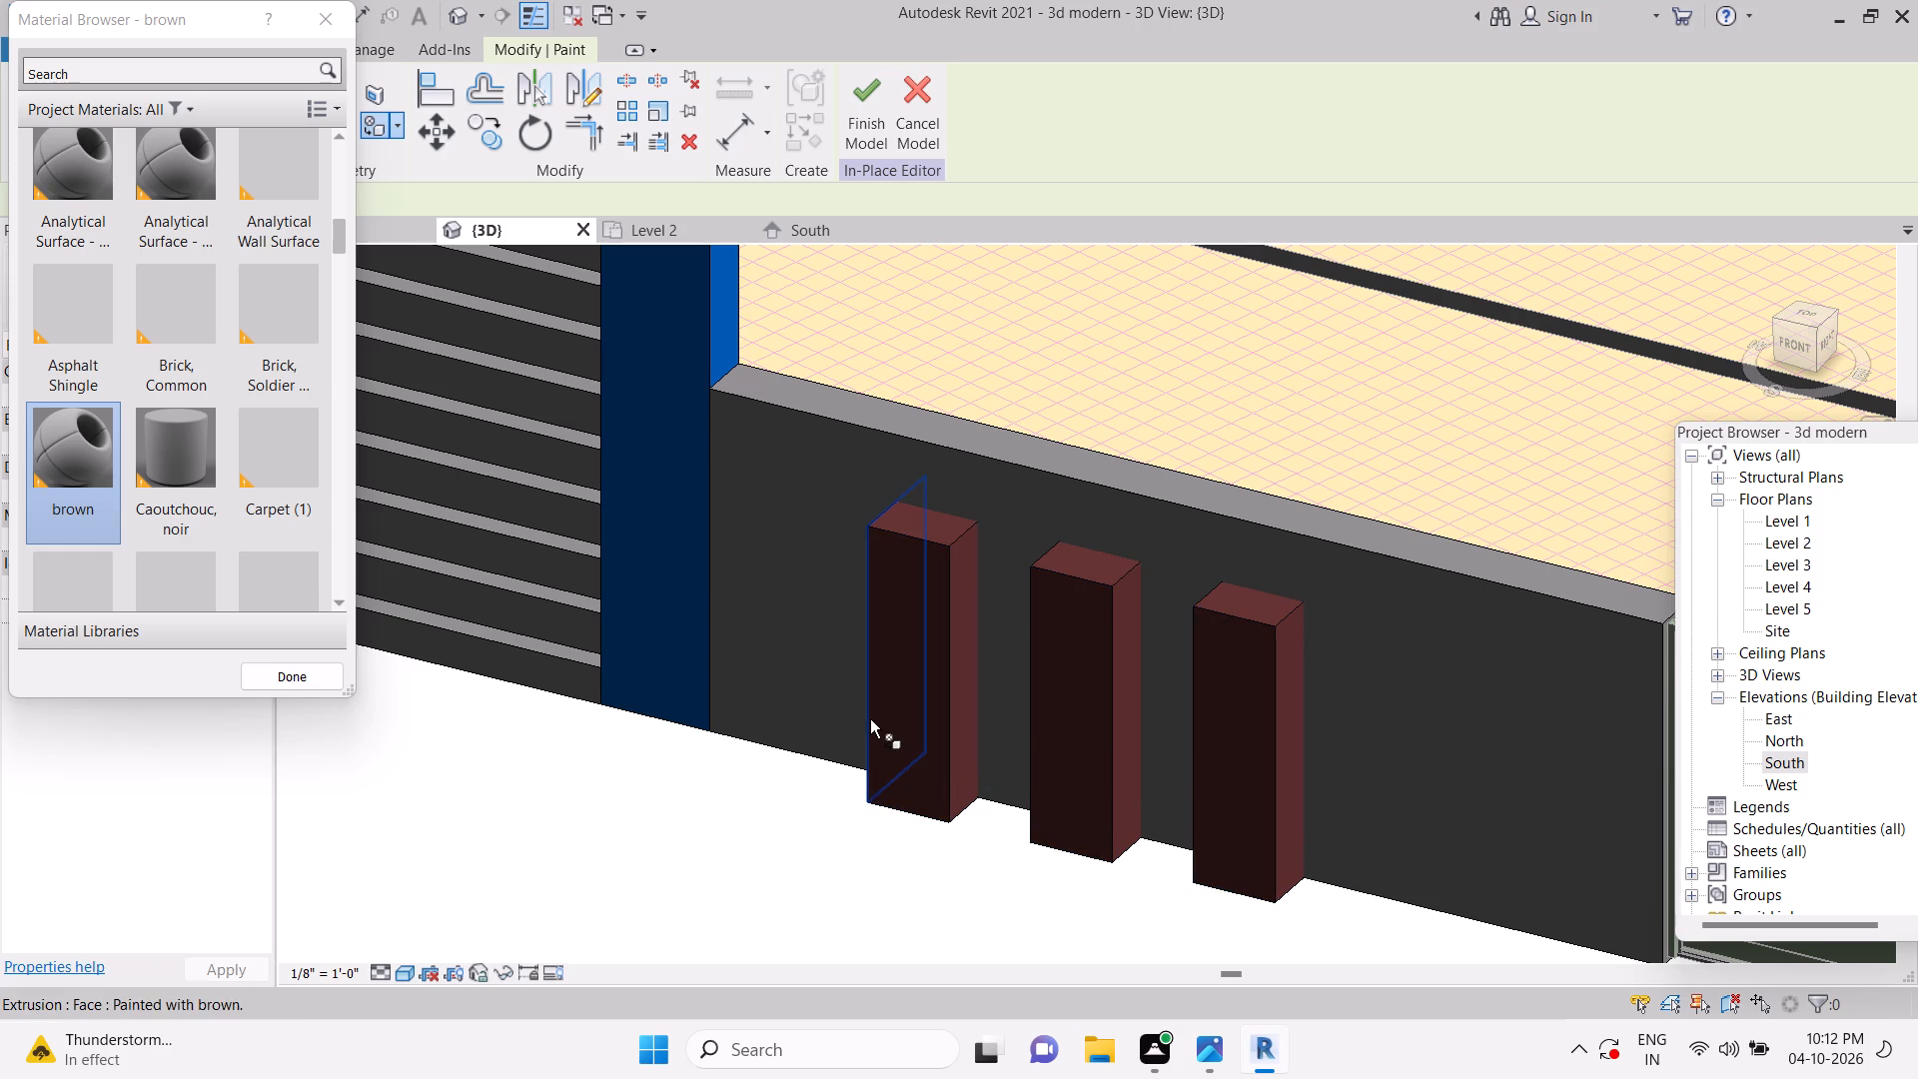
pyautogui.click(1039, 706)
pyautogui.click(1207, 725)
# Dismiss the Autodesk Genuine notification card.
pyautogui.scroll(-5, 1221, 742)
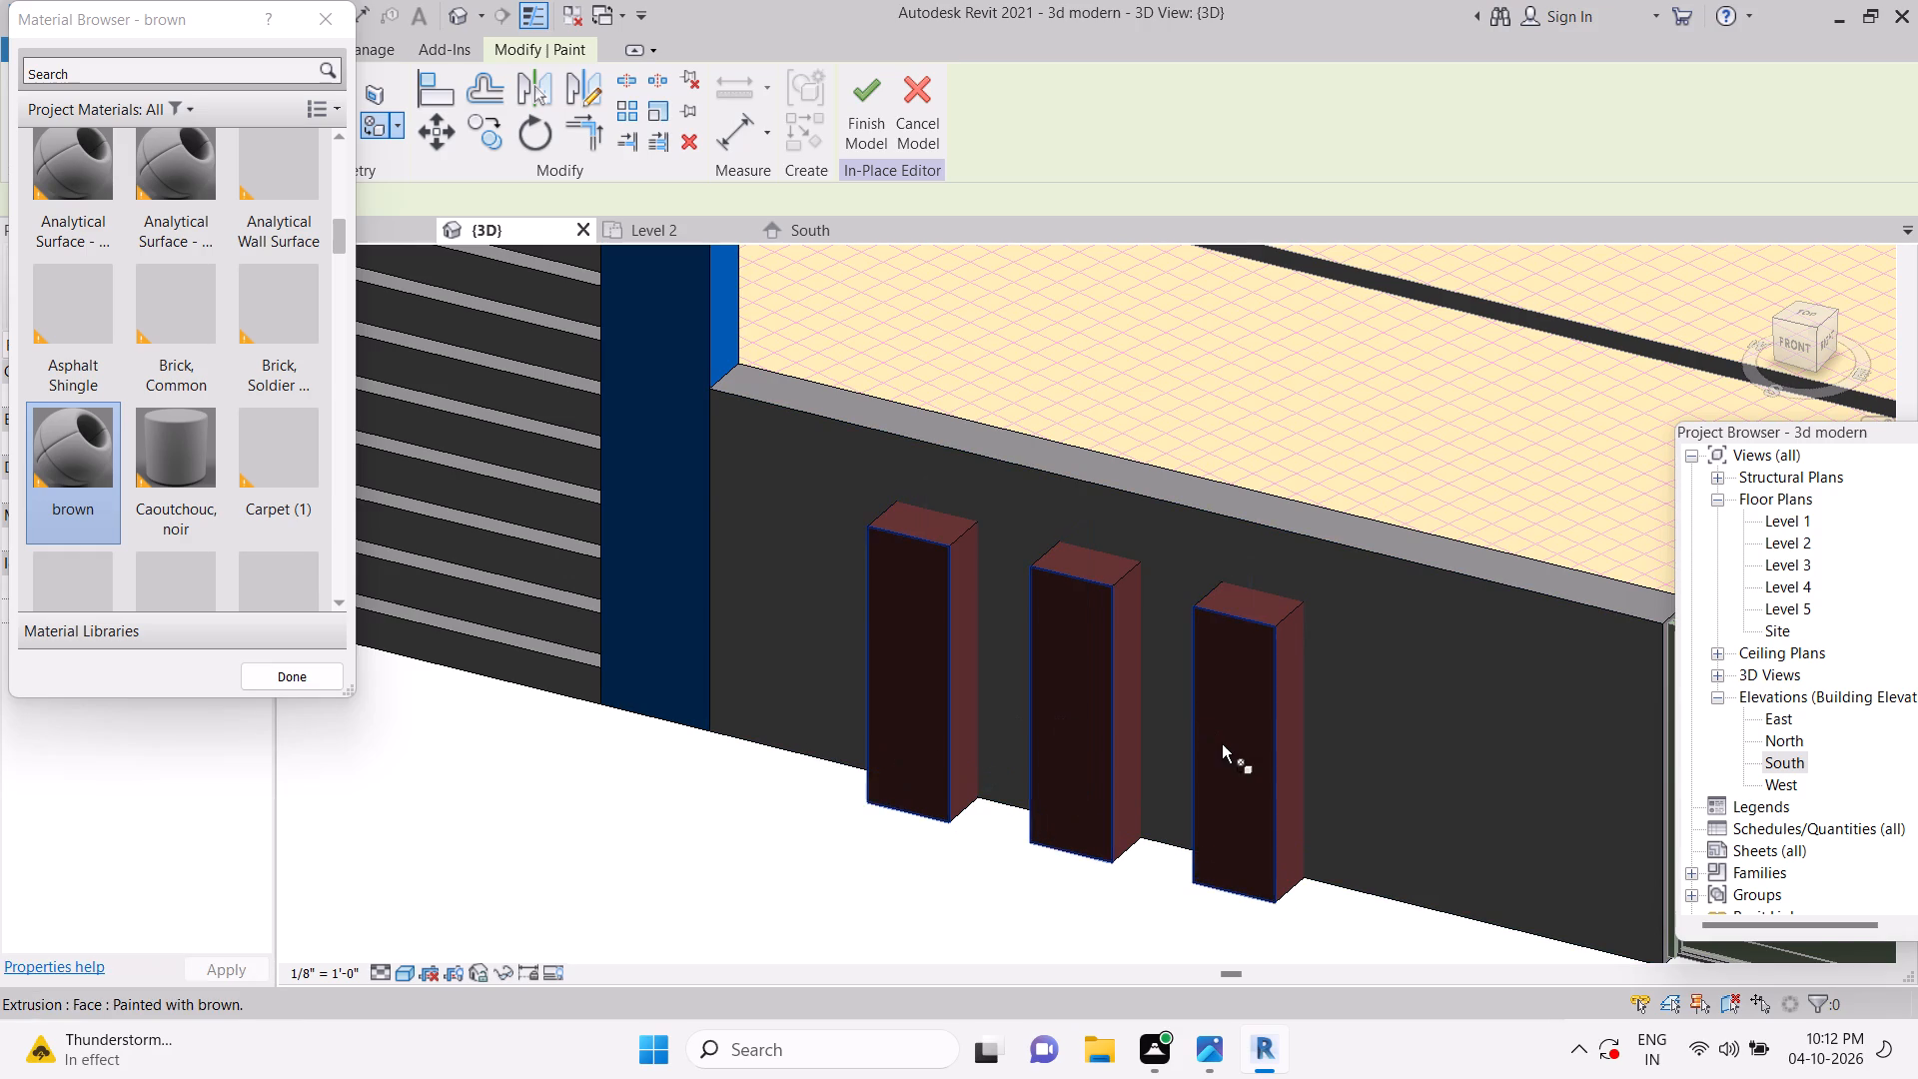
pyautogui.scroll(10, 845, 691)
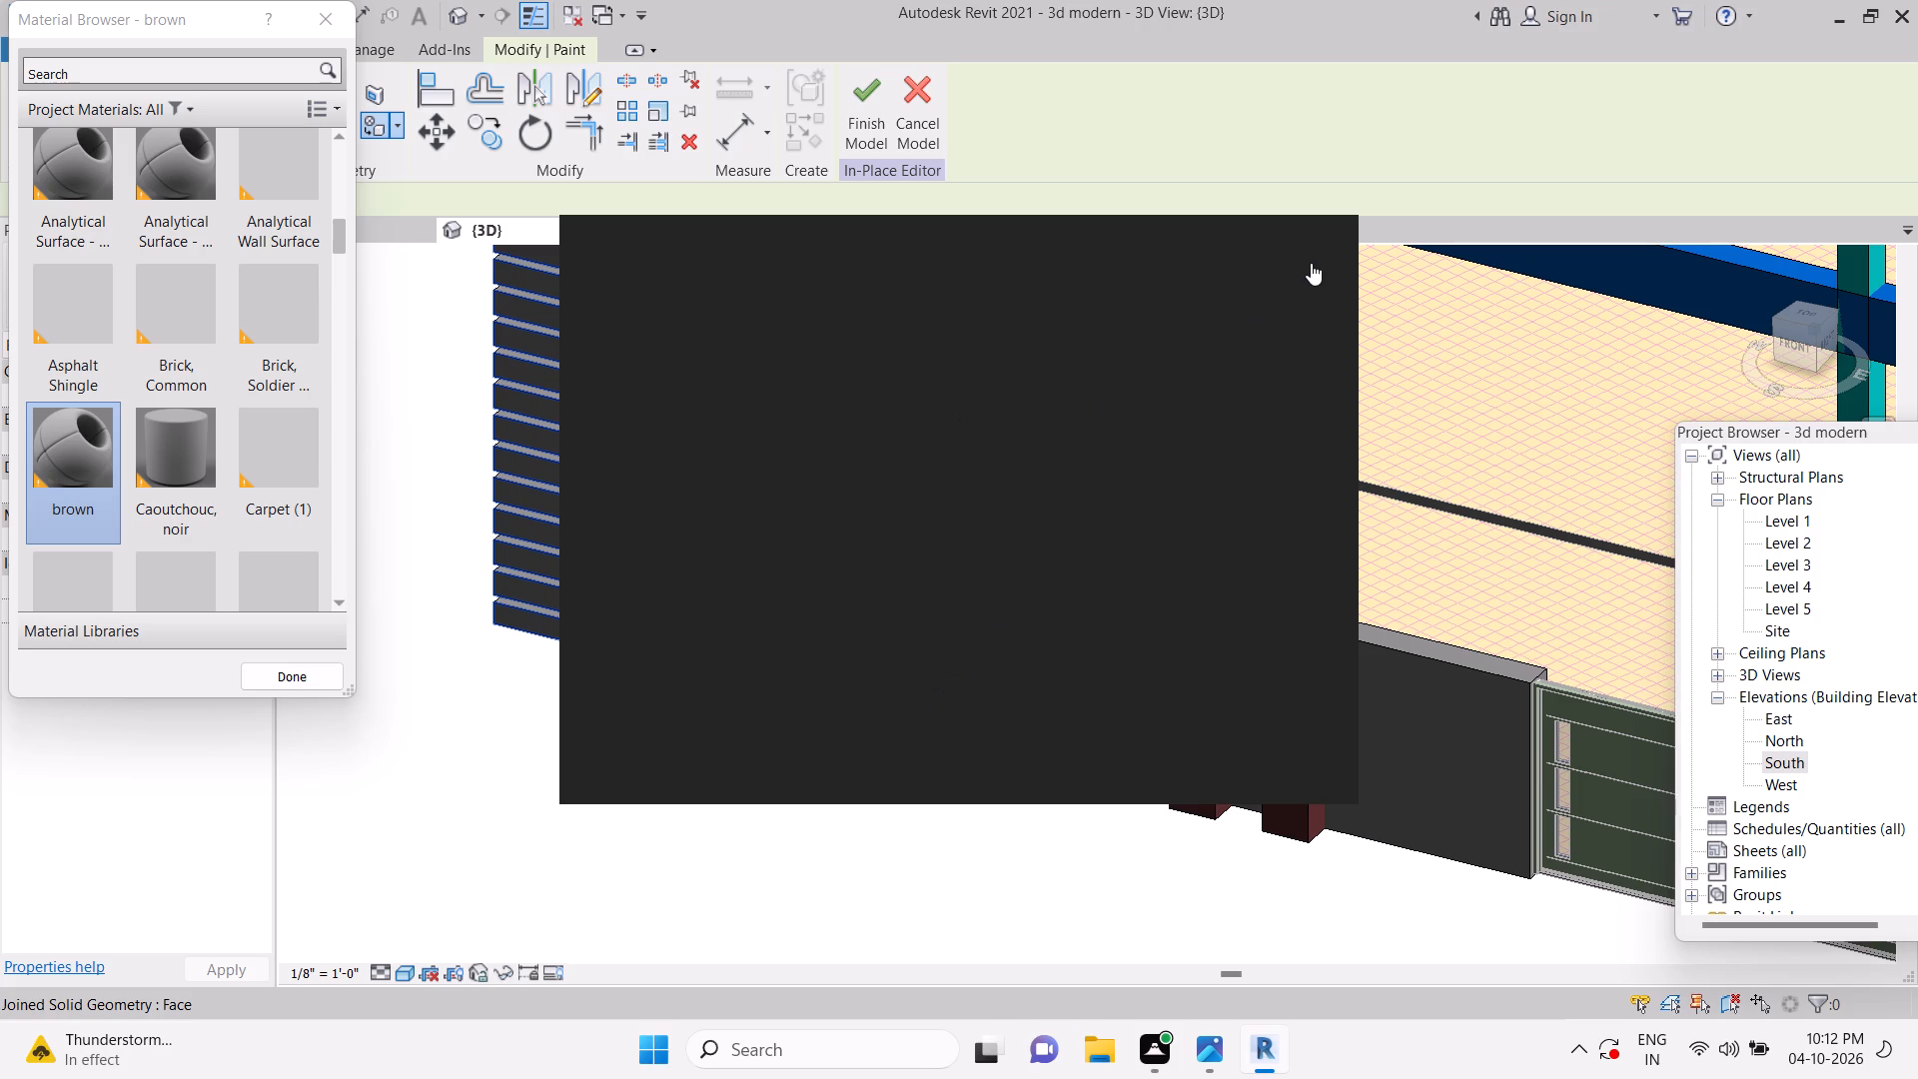
pyautogui.click(1327, 251)
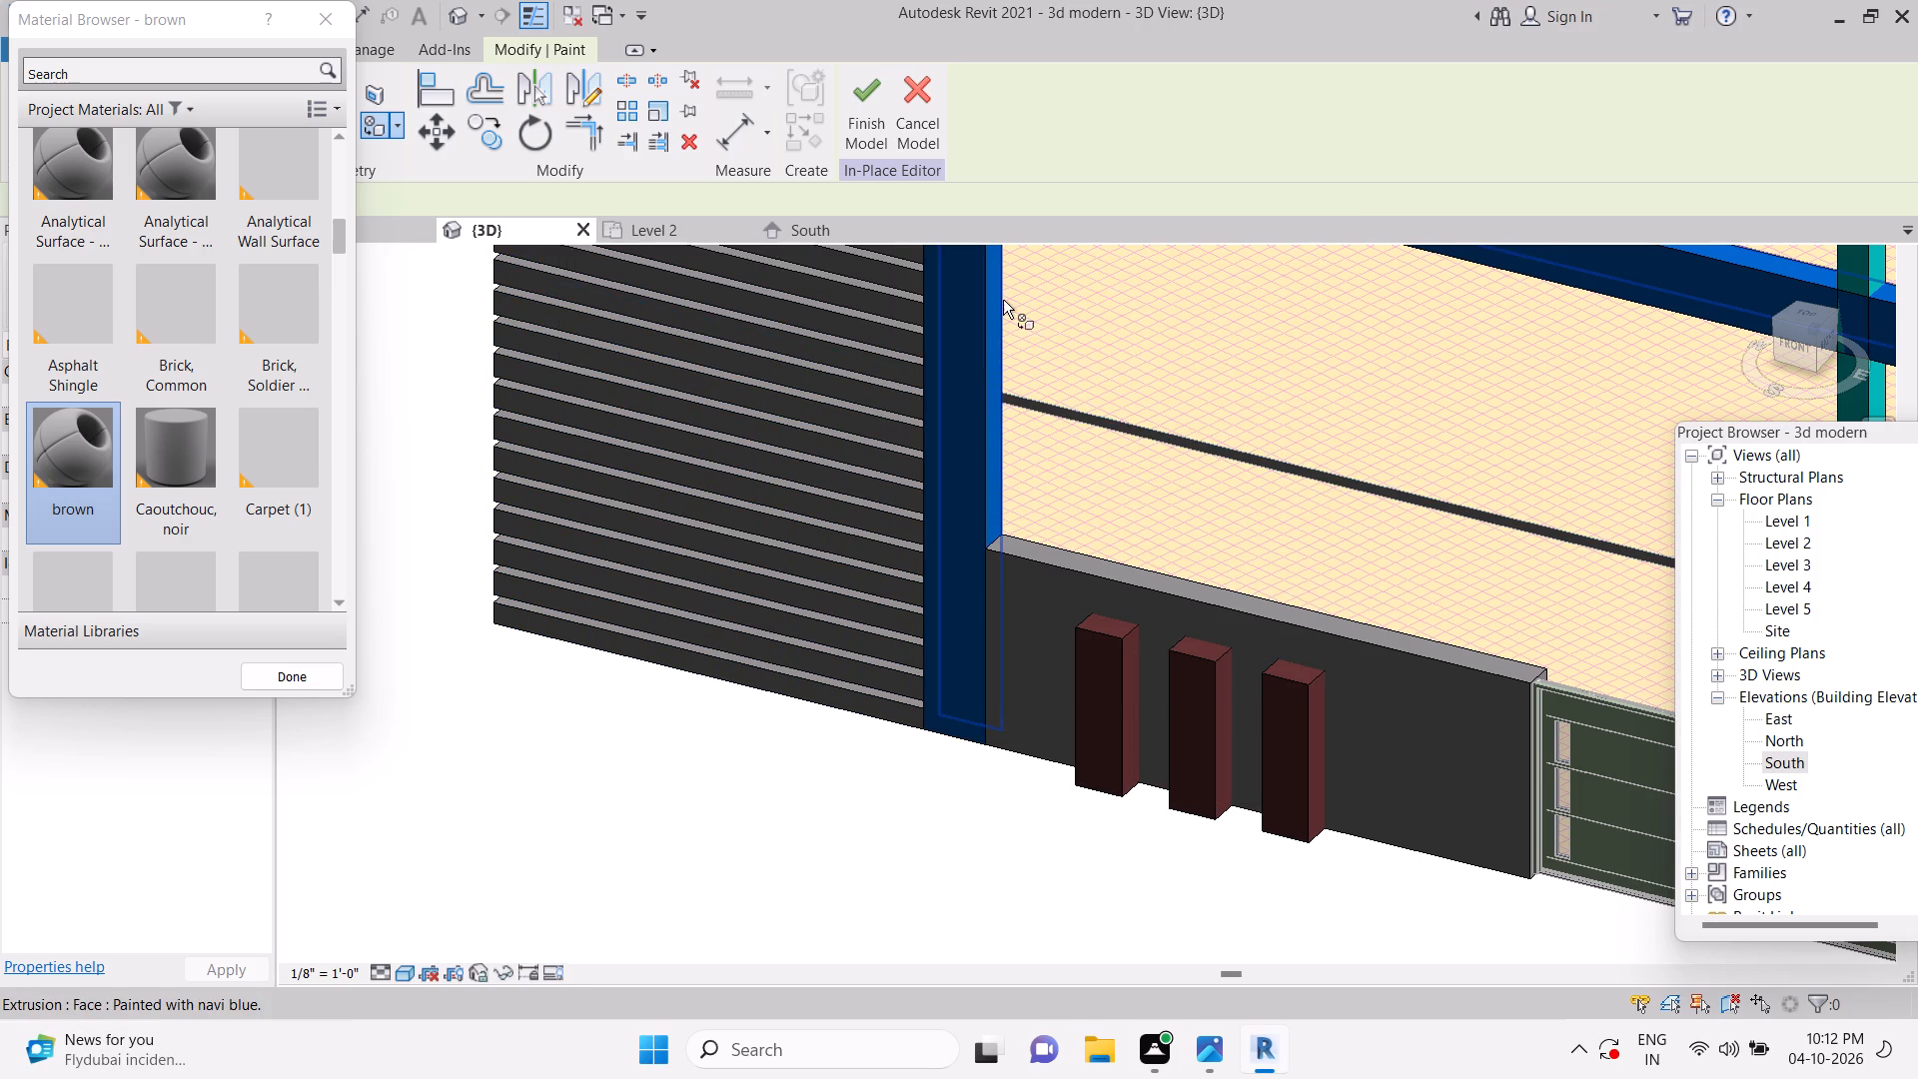
# Paint the front faces and exposed end faces of the facade's horizontal slats with the brown material.
pyautogui.scroll(10, 855, 687)
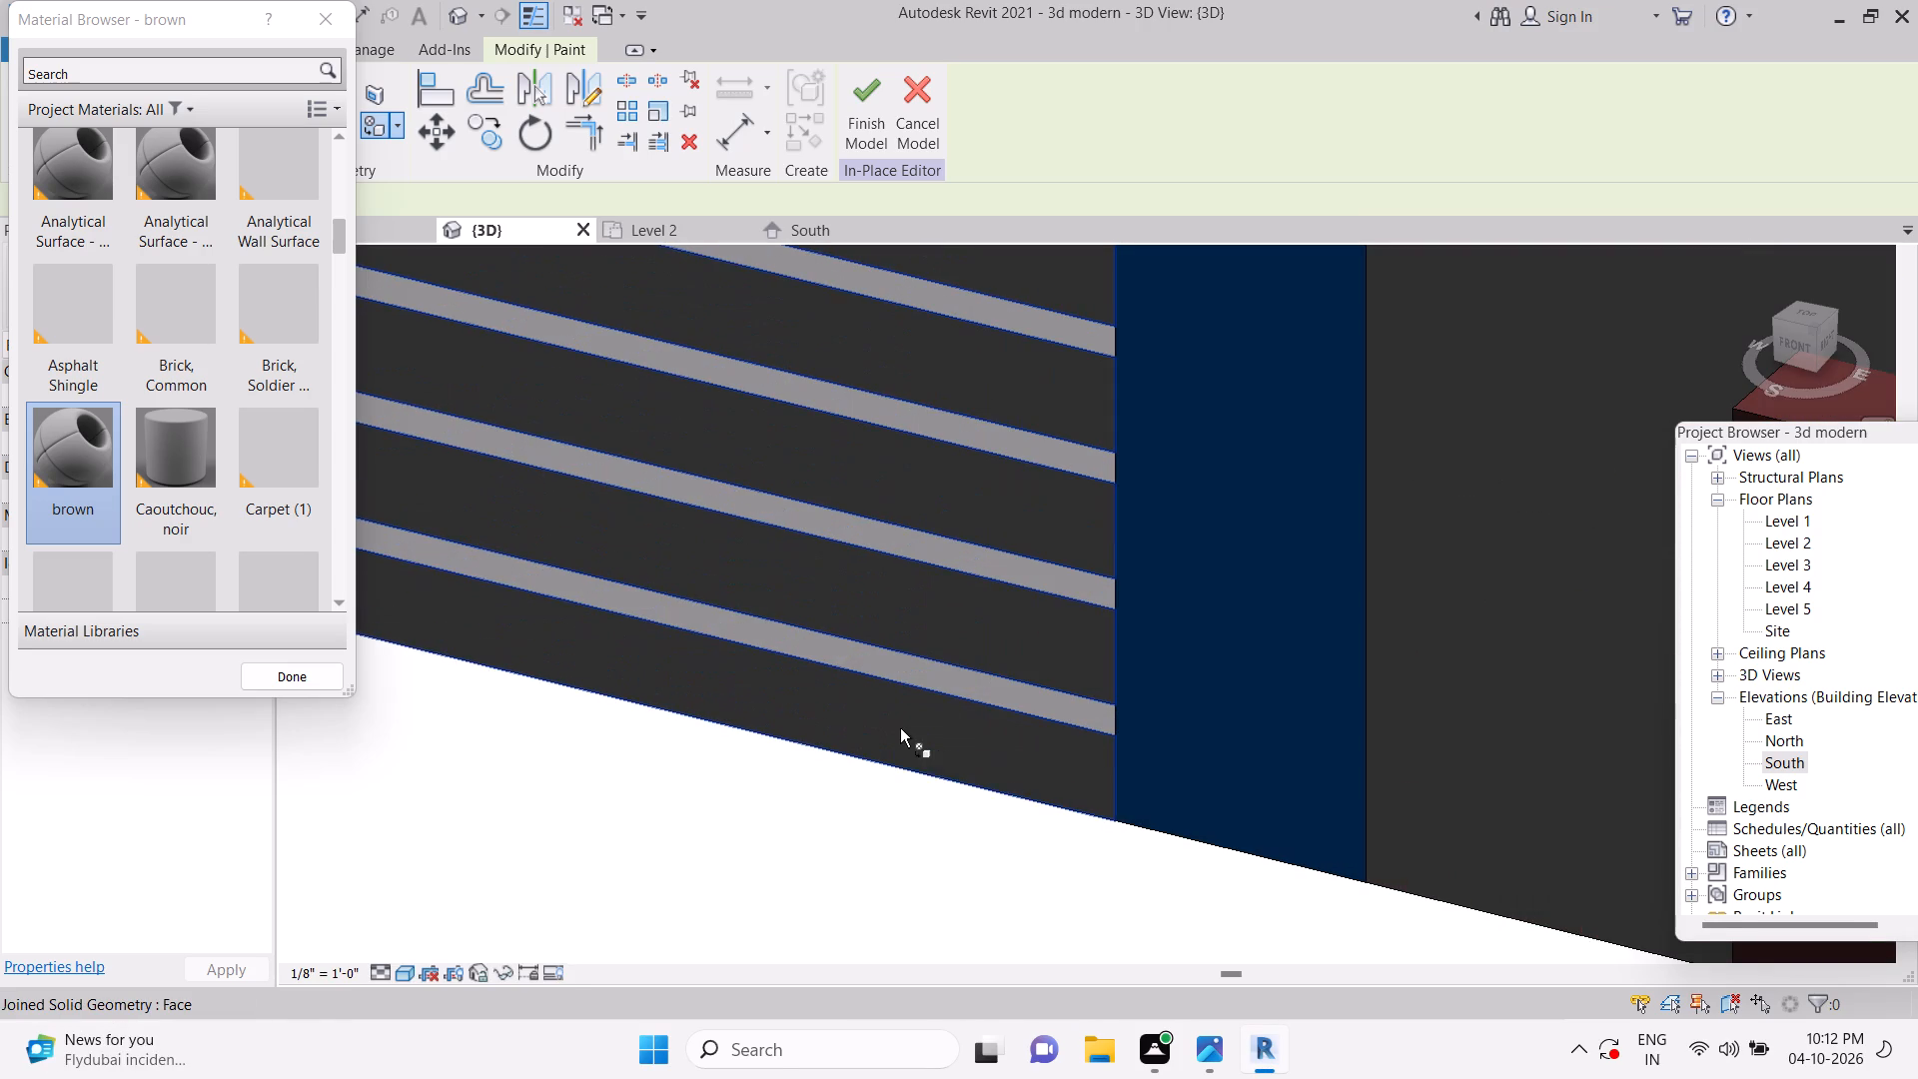
pyautogui.click(900, 729)
pyautogui.scroll(-16, 903, 727)
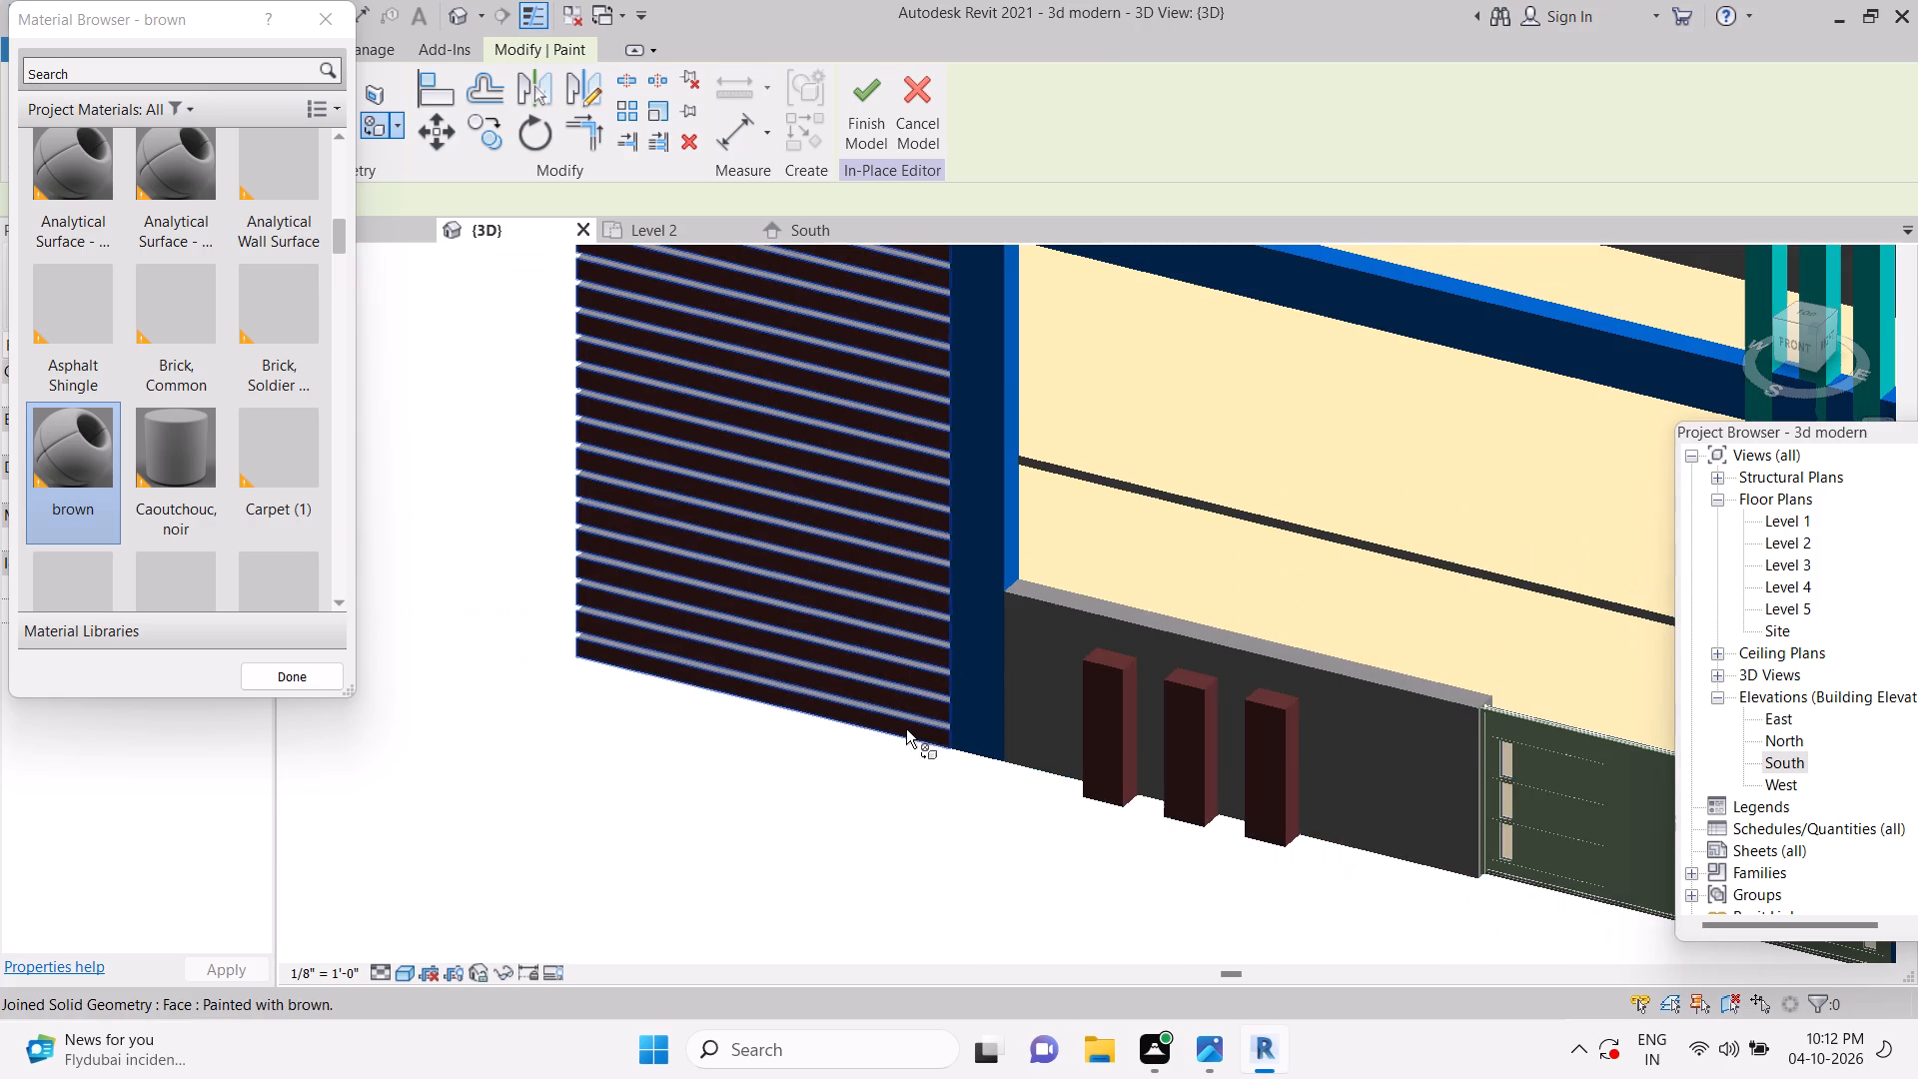
pyautogui.keyDown('shift'); pyautogui.scroll(1, 826, 811); pyautogui.keyUp('shift')
pyautogui.keyDown('shift'); pyautogui.moveTo(829, 814); pyautogui.dragTo(1109, 827, button='middle'); pyautogui.keyUp('shift')
pyautogui.scroll(11, 744, 502)
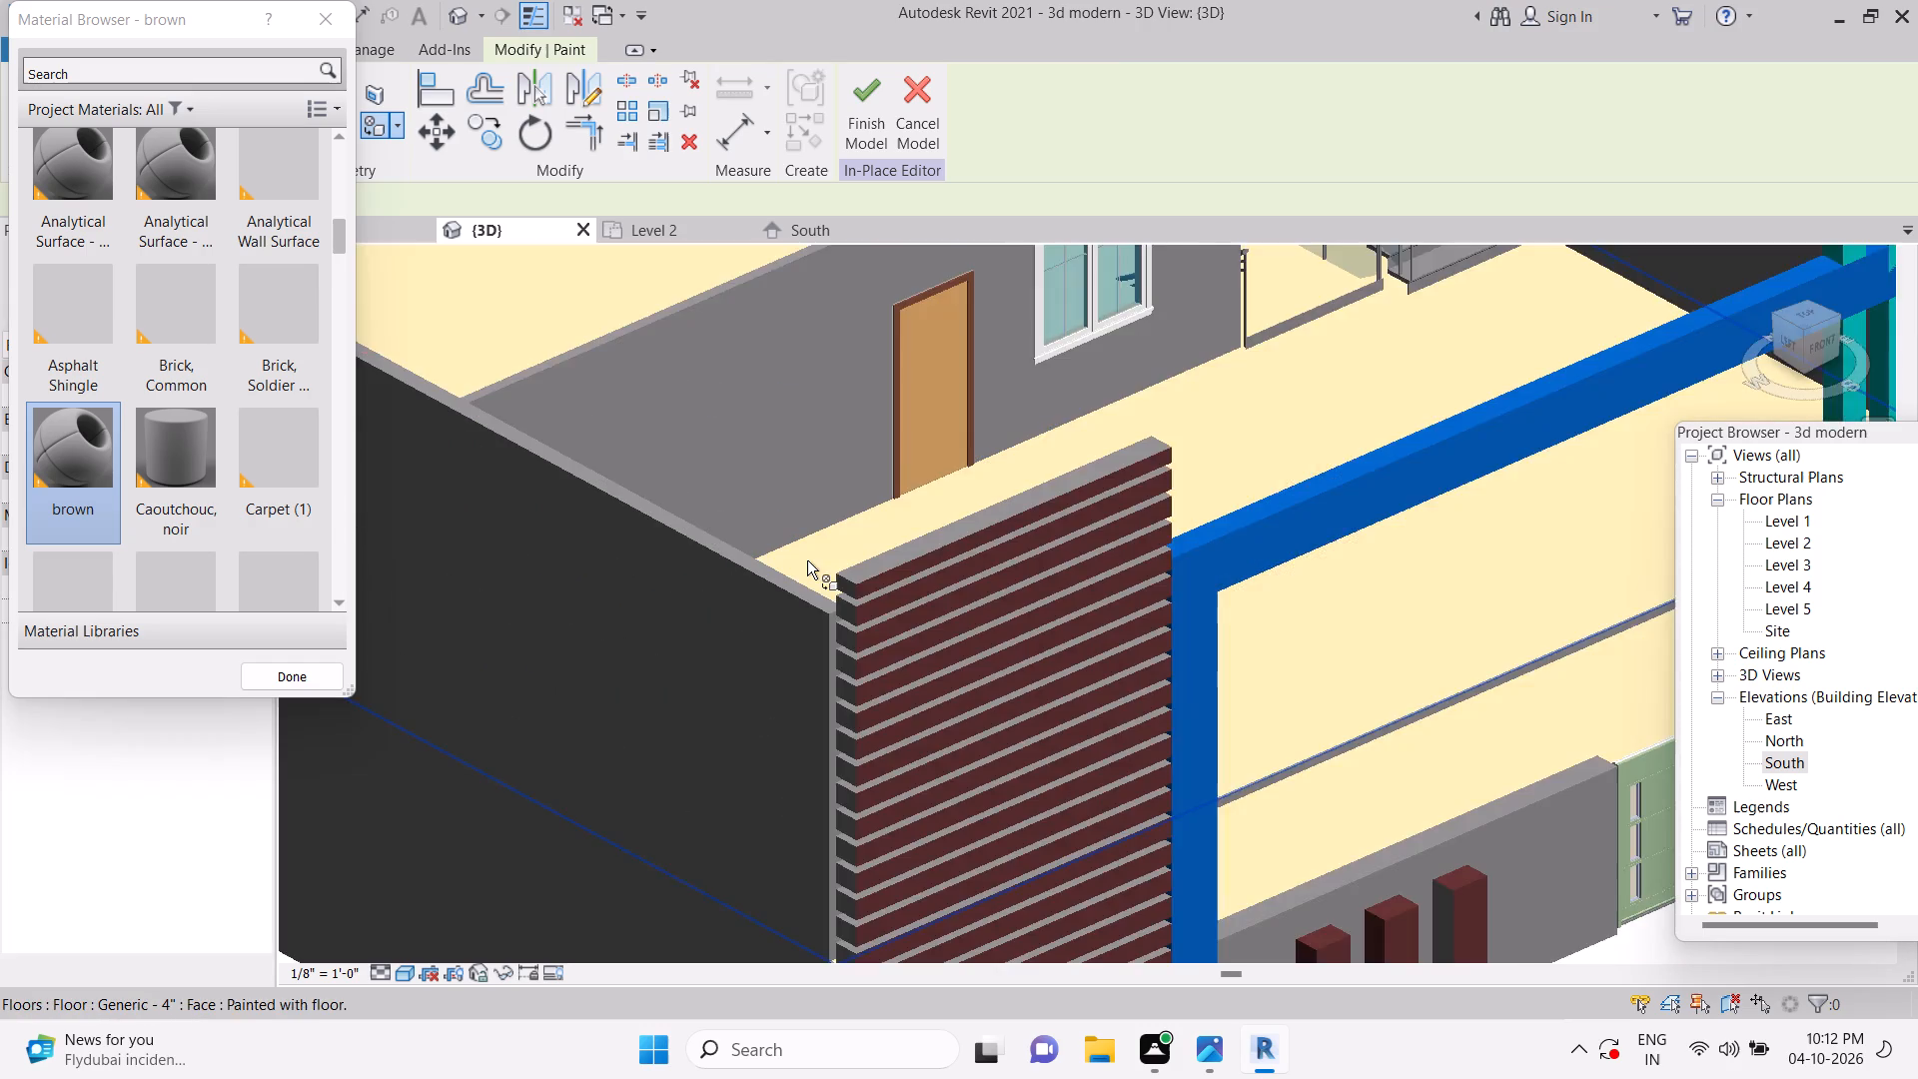
pyautogui.click(890, 616)
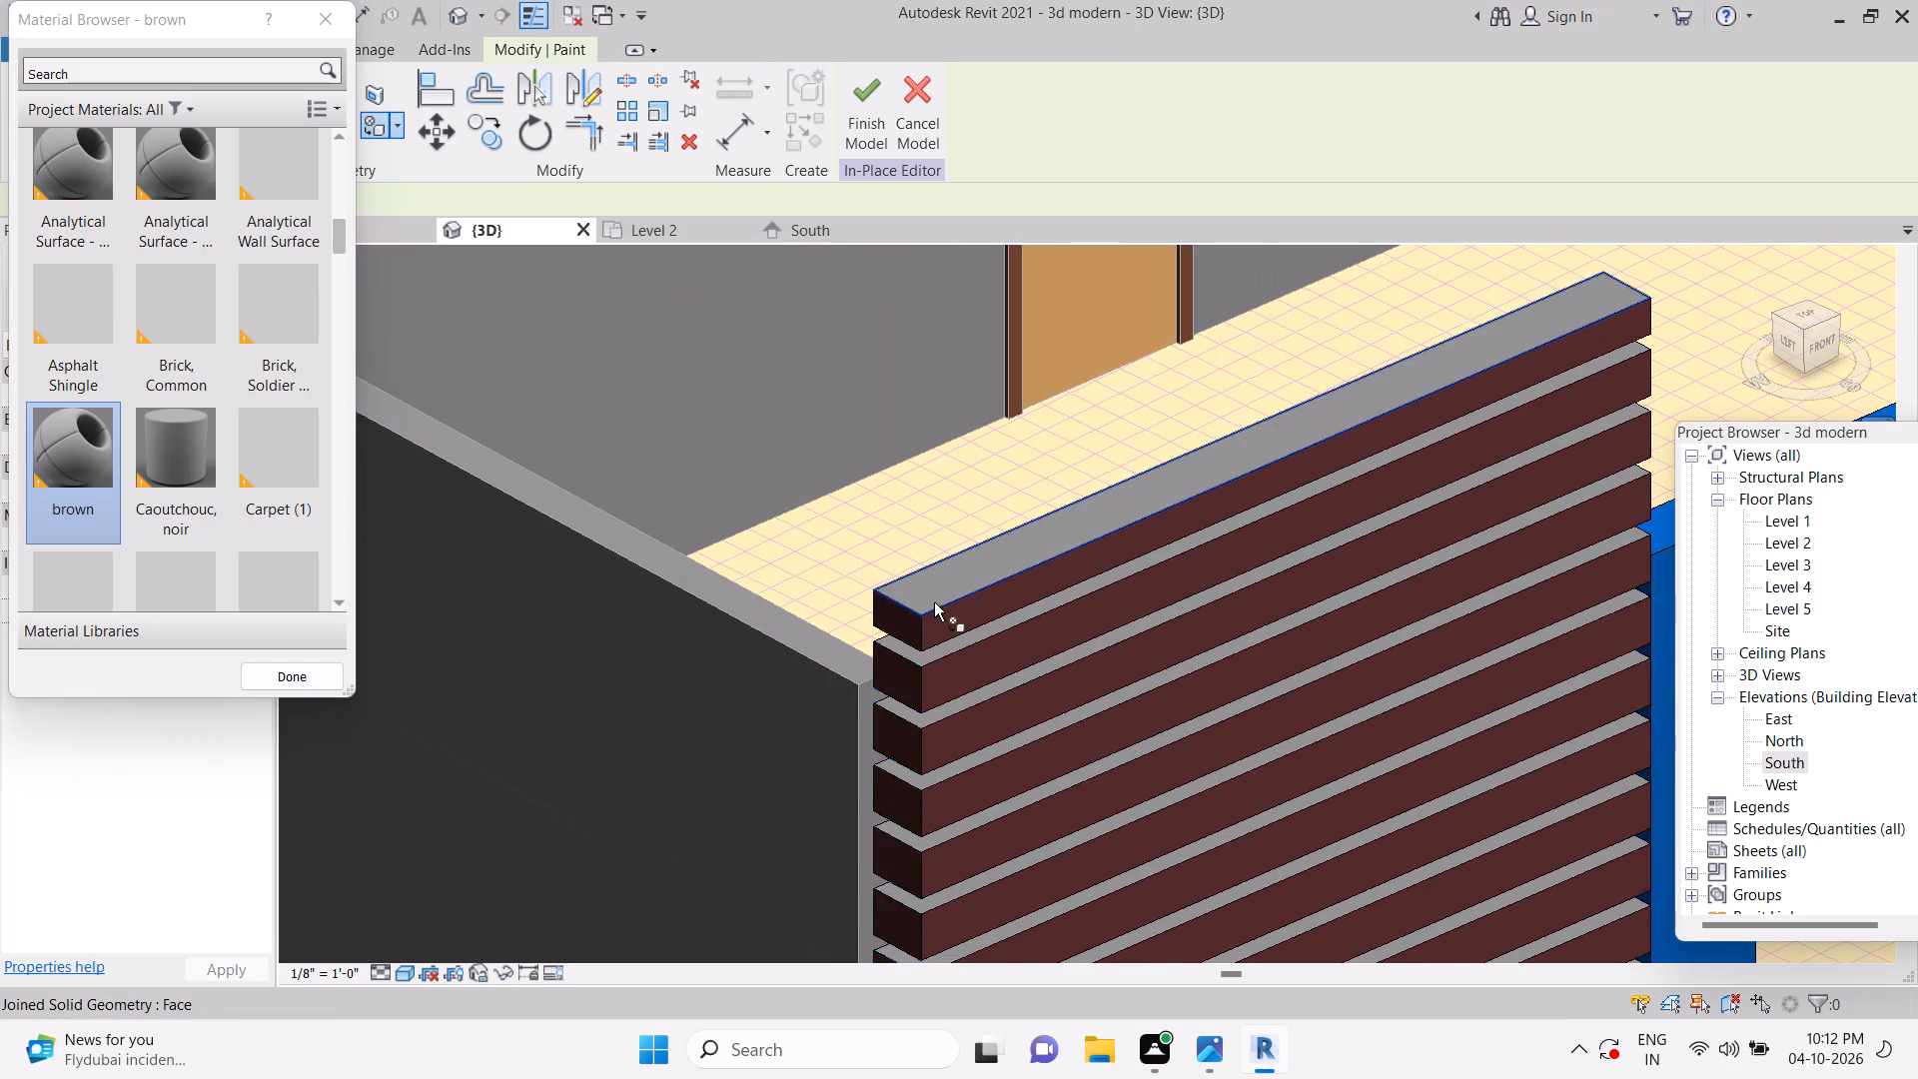
# Paint the top faces and undersides of the uppermost horizontal facade slats with the brown material.
pyautogui.scroll(5, 934, 602)
pyautogui.click(937, 579)
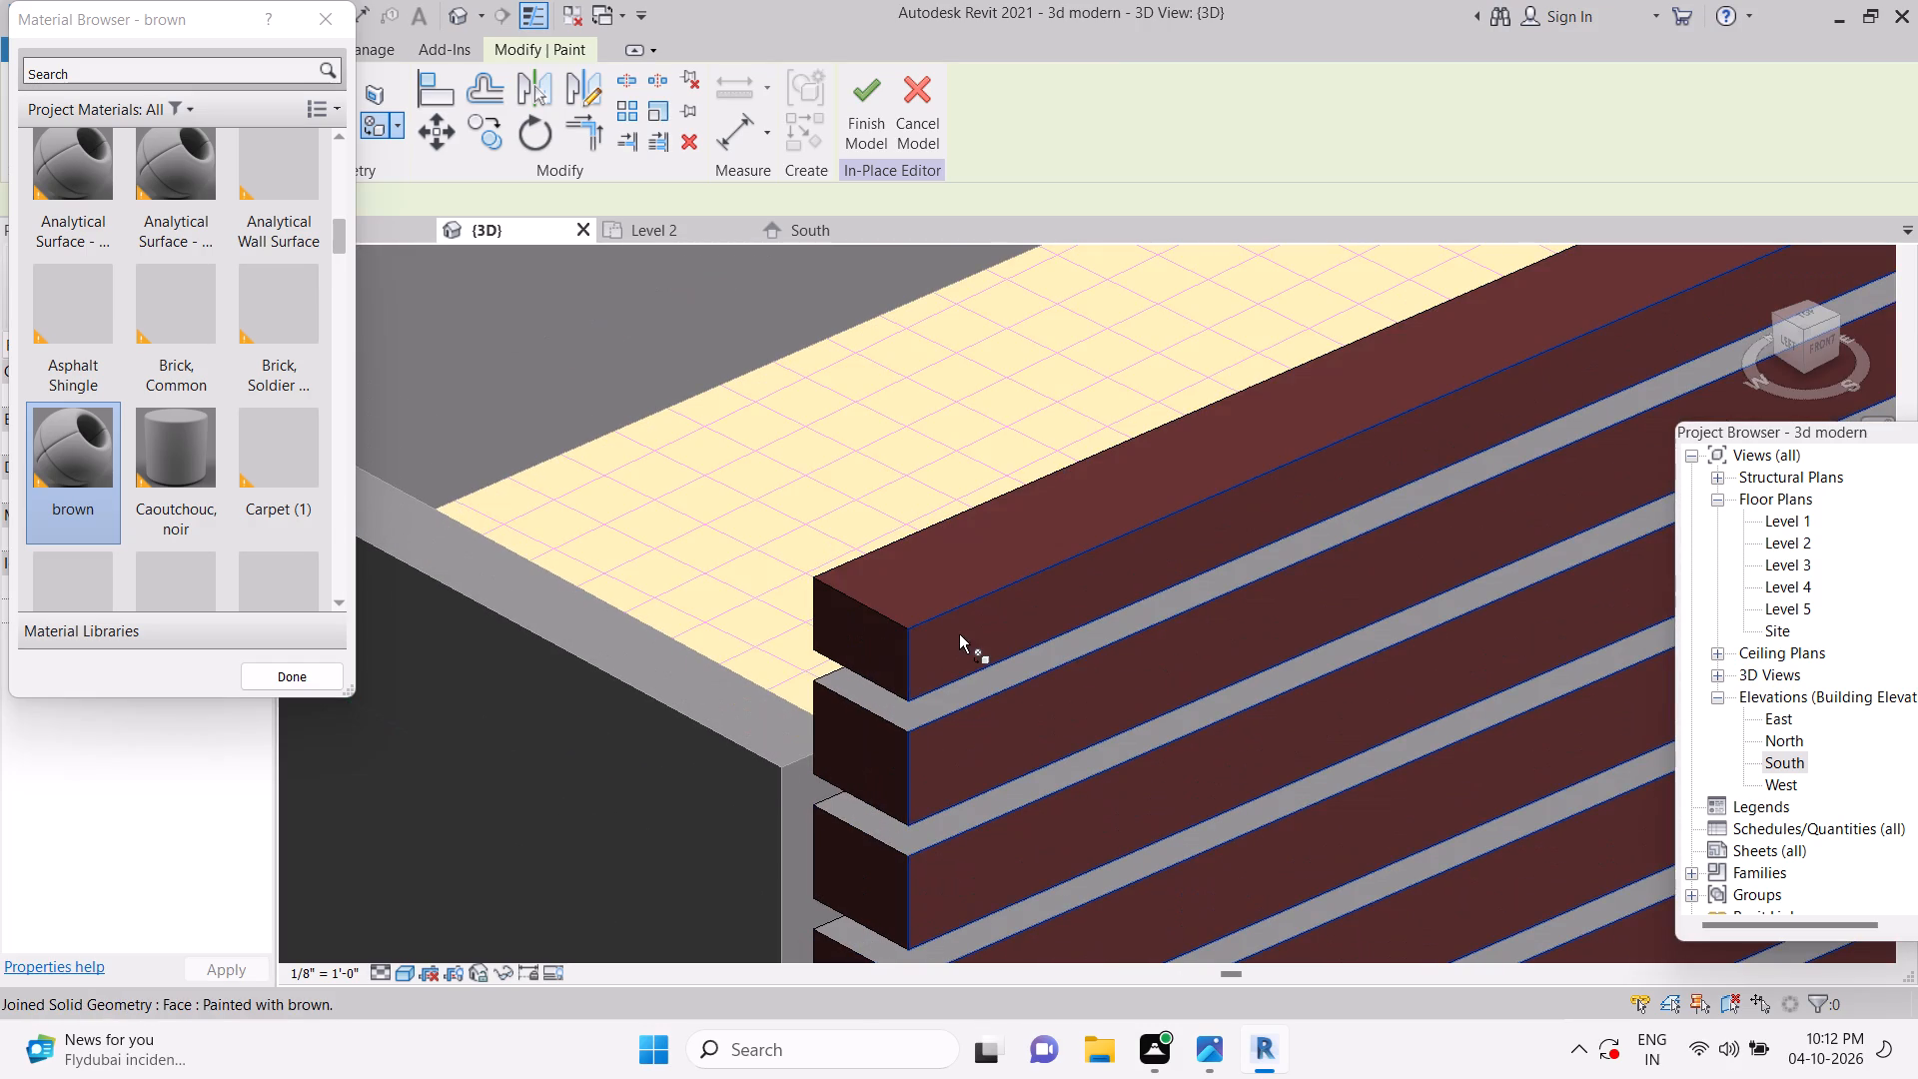
pyautogui.click(970, 669)
pyautogui.click(969, 692)
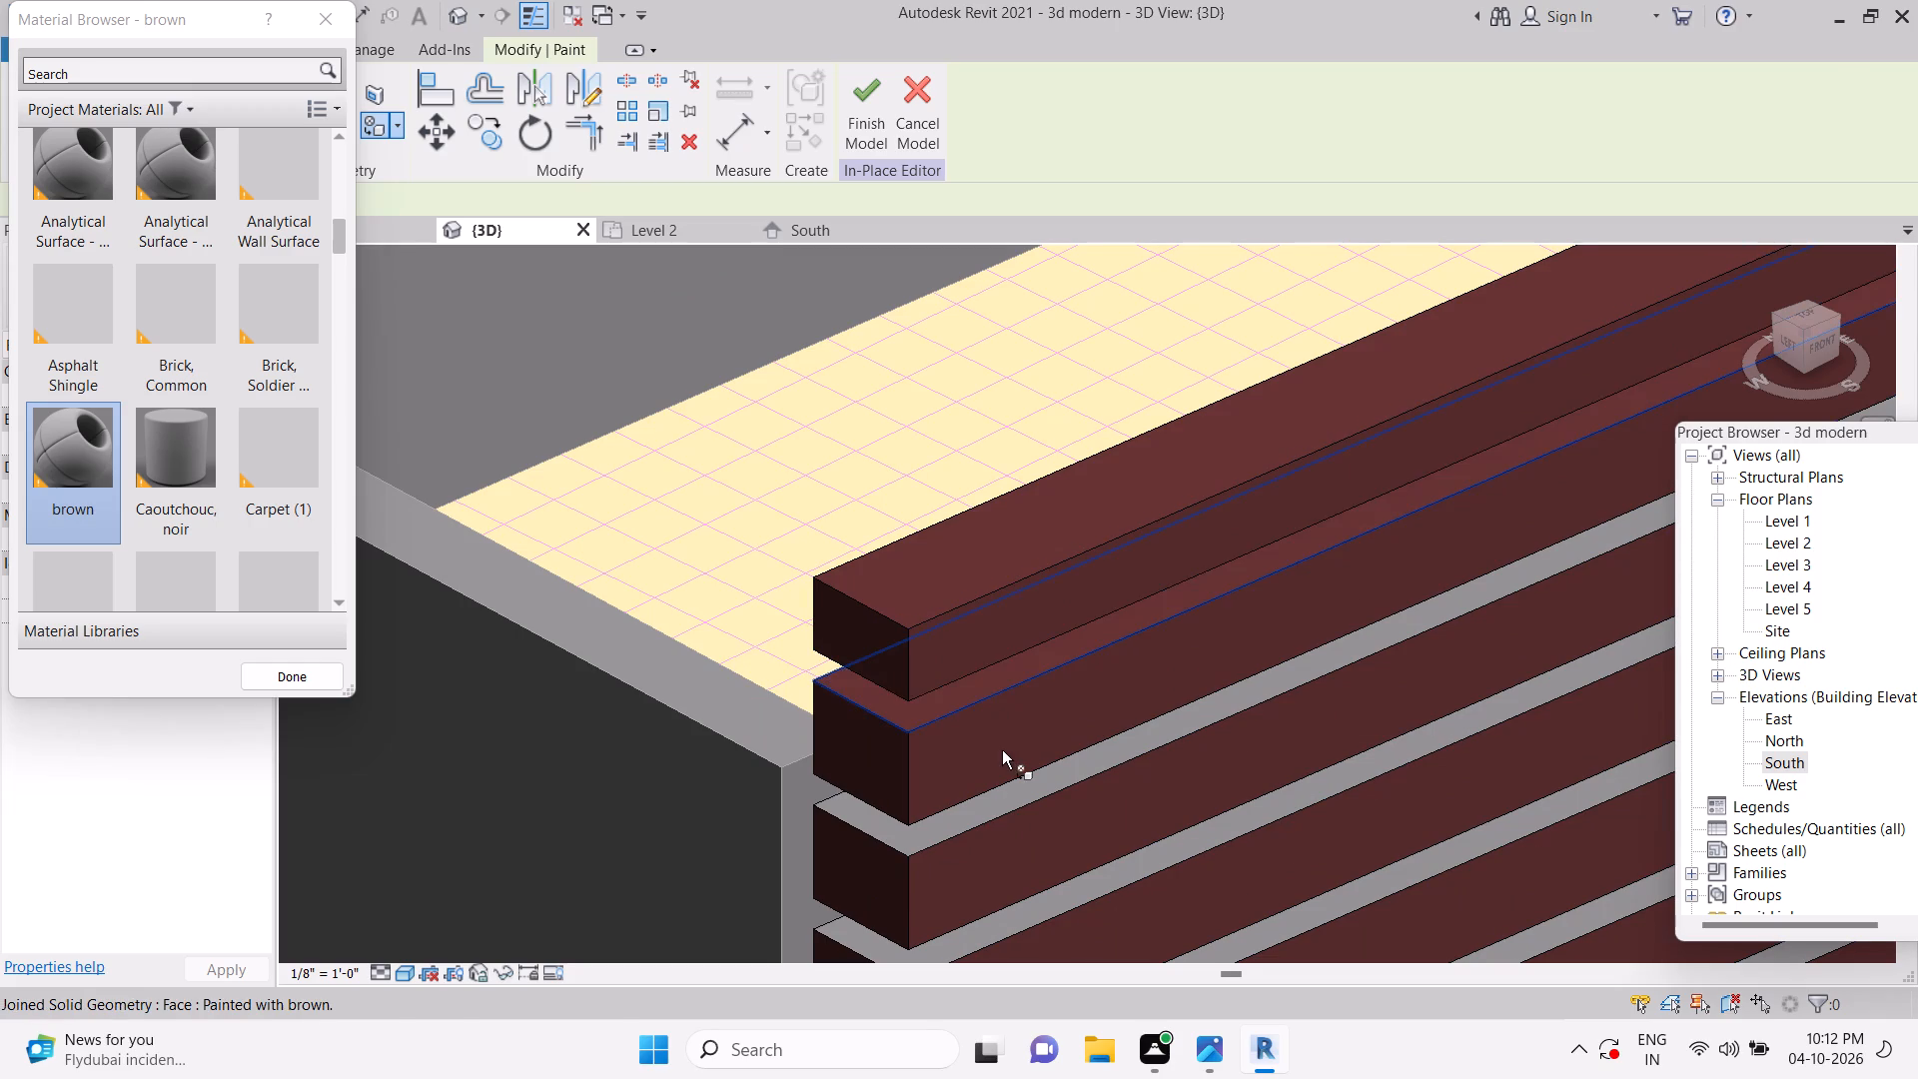
pyautogui.moveTo(1002, 750); pyautogui.dragTo(991, 505, button='middle')
pyautogui.click(990, 535)
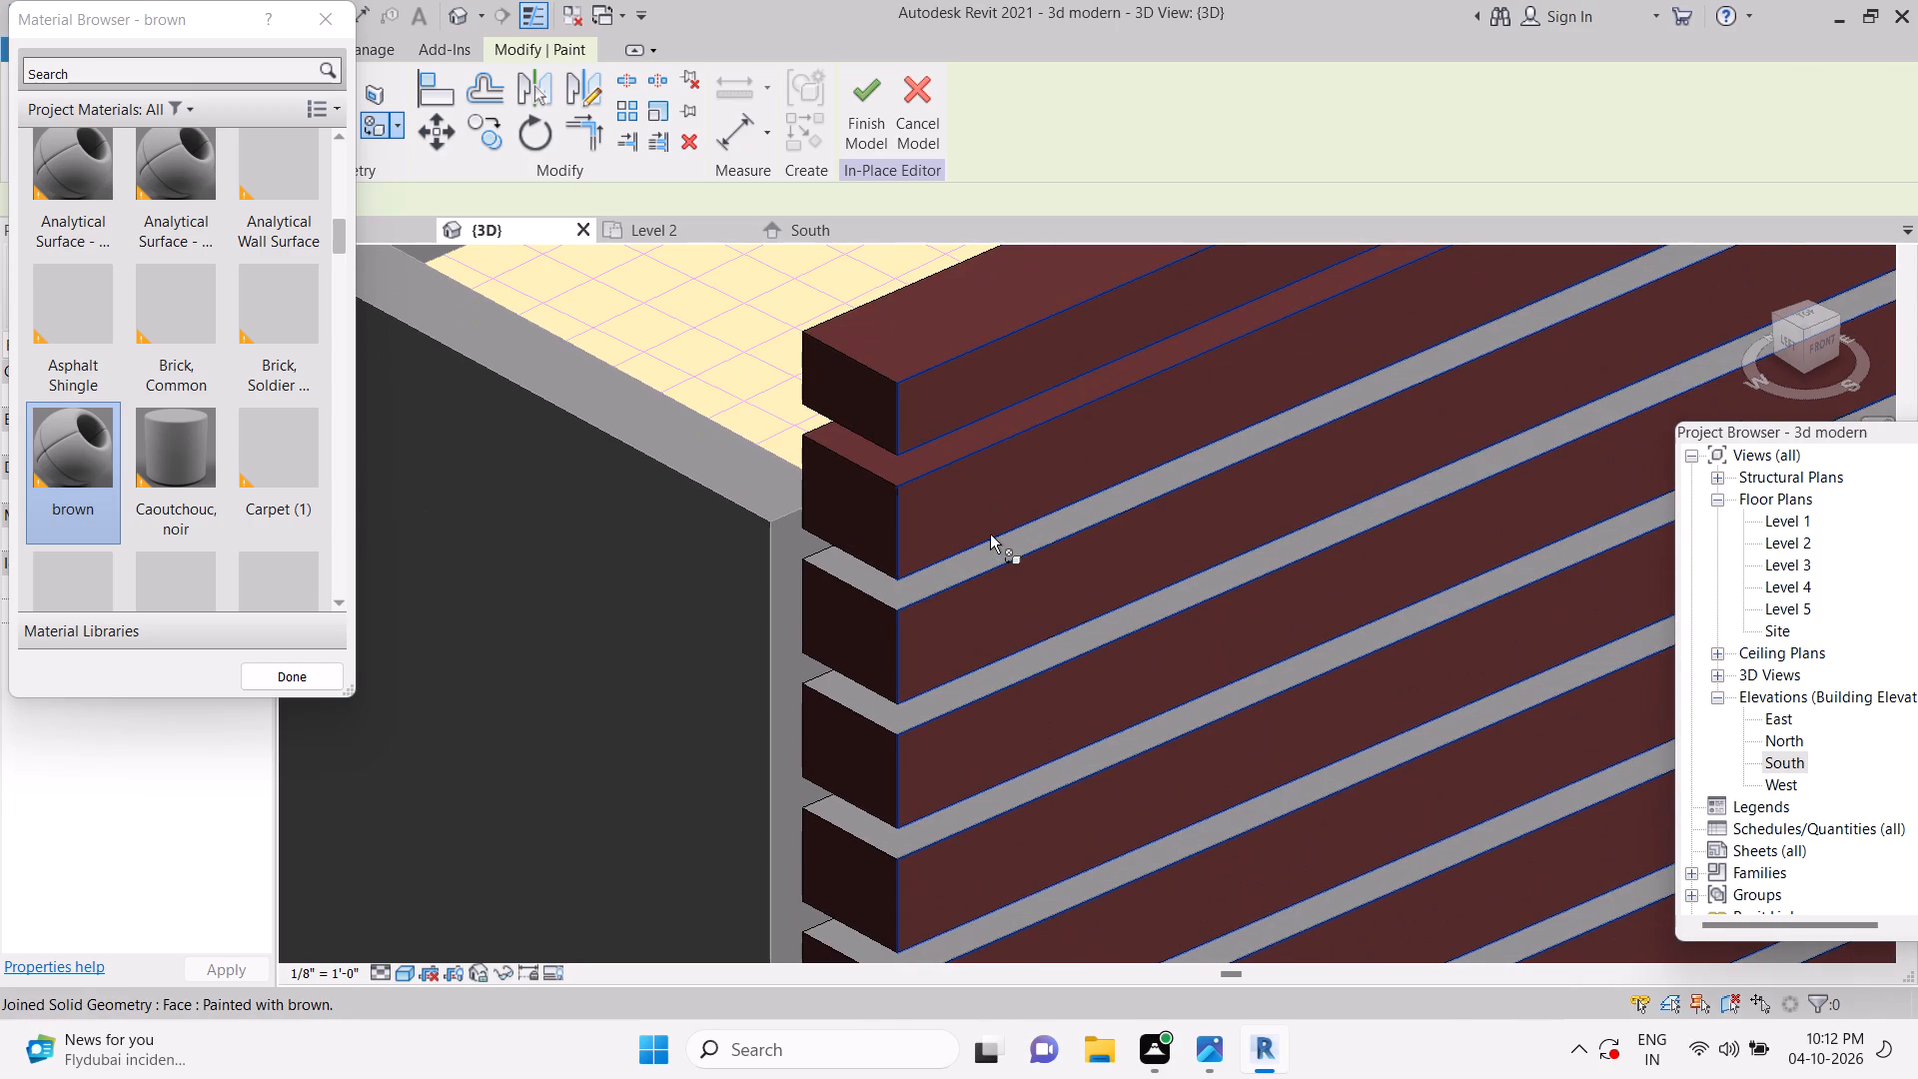
pyautogui.scroll(3, 945, 580)
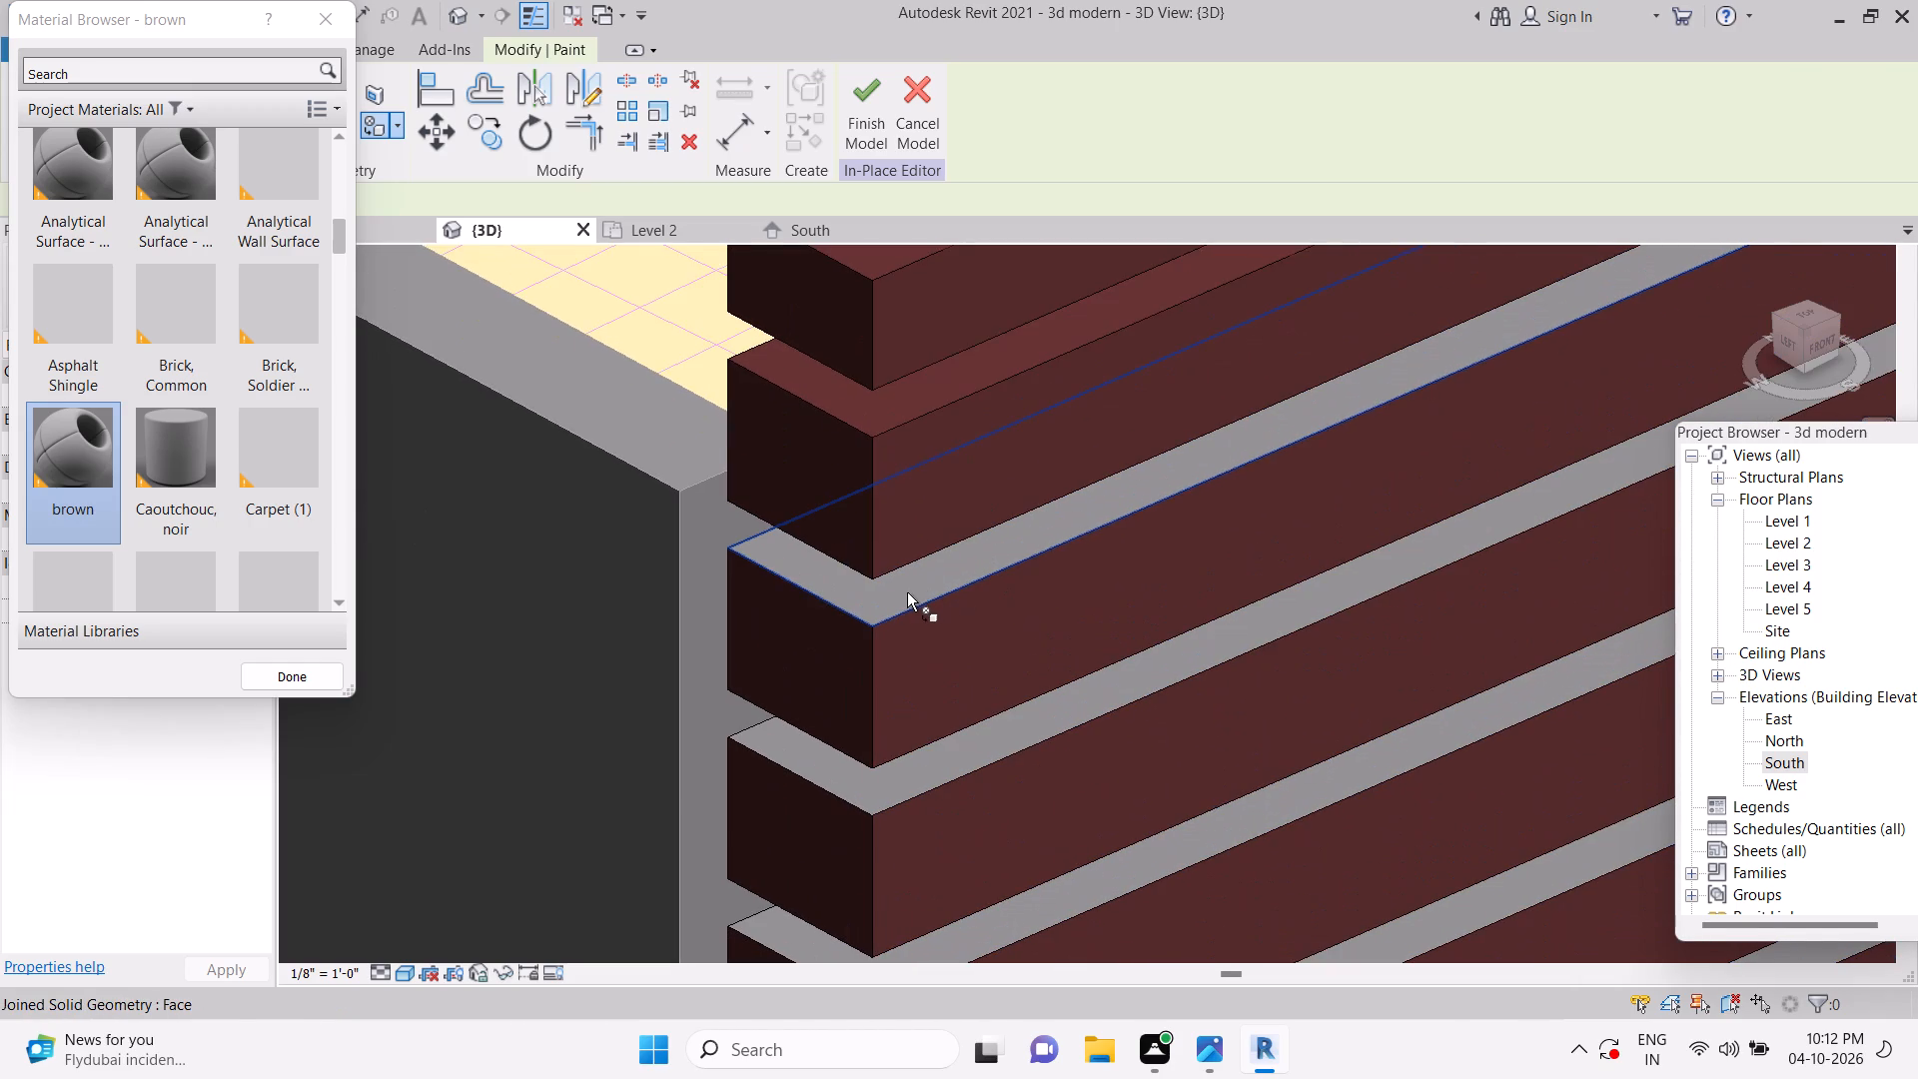
pyautogui.click(907, 592)
pyautogui.click(956, 722)
pyautogui.moveTo(1034, 742); pyautogui.dragTo(1021, 679, button='middle')
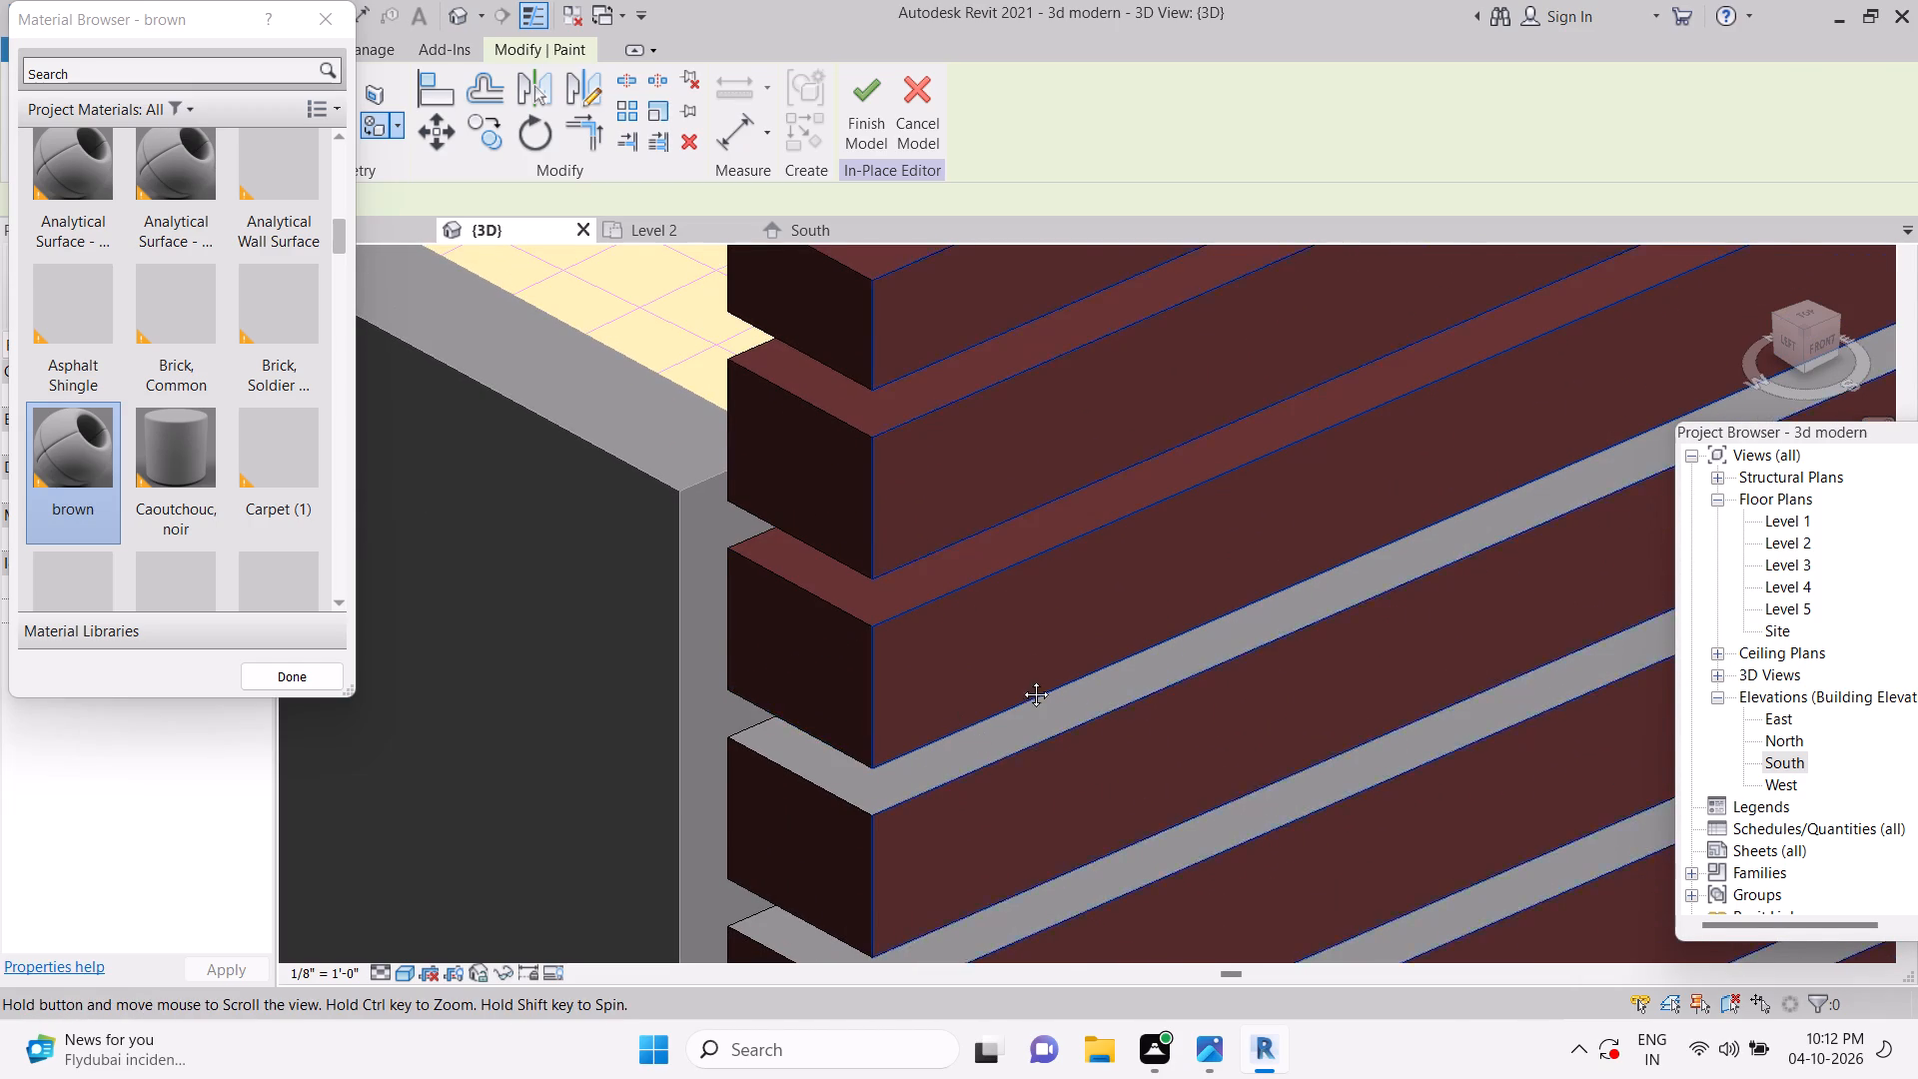
pyautogui.moveTo(1021, 679); pyautogui.dragTo(1032, 506, button='middle')
pyautogui.click(986, 514)
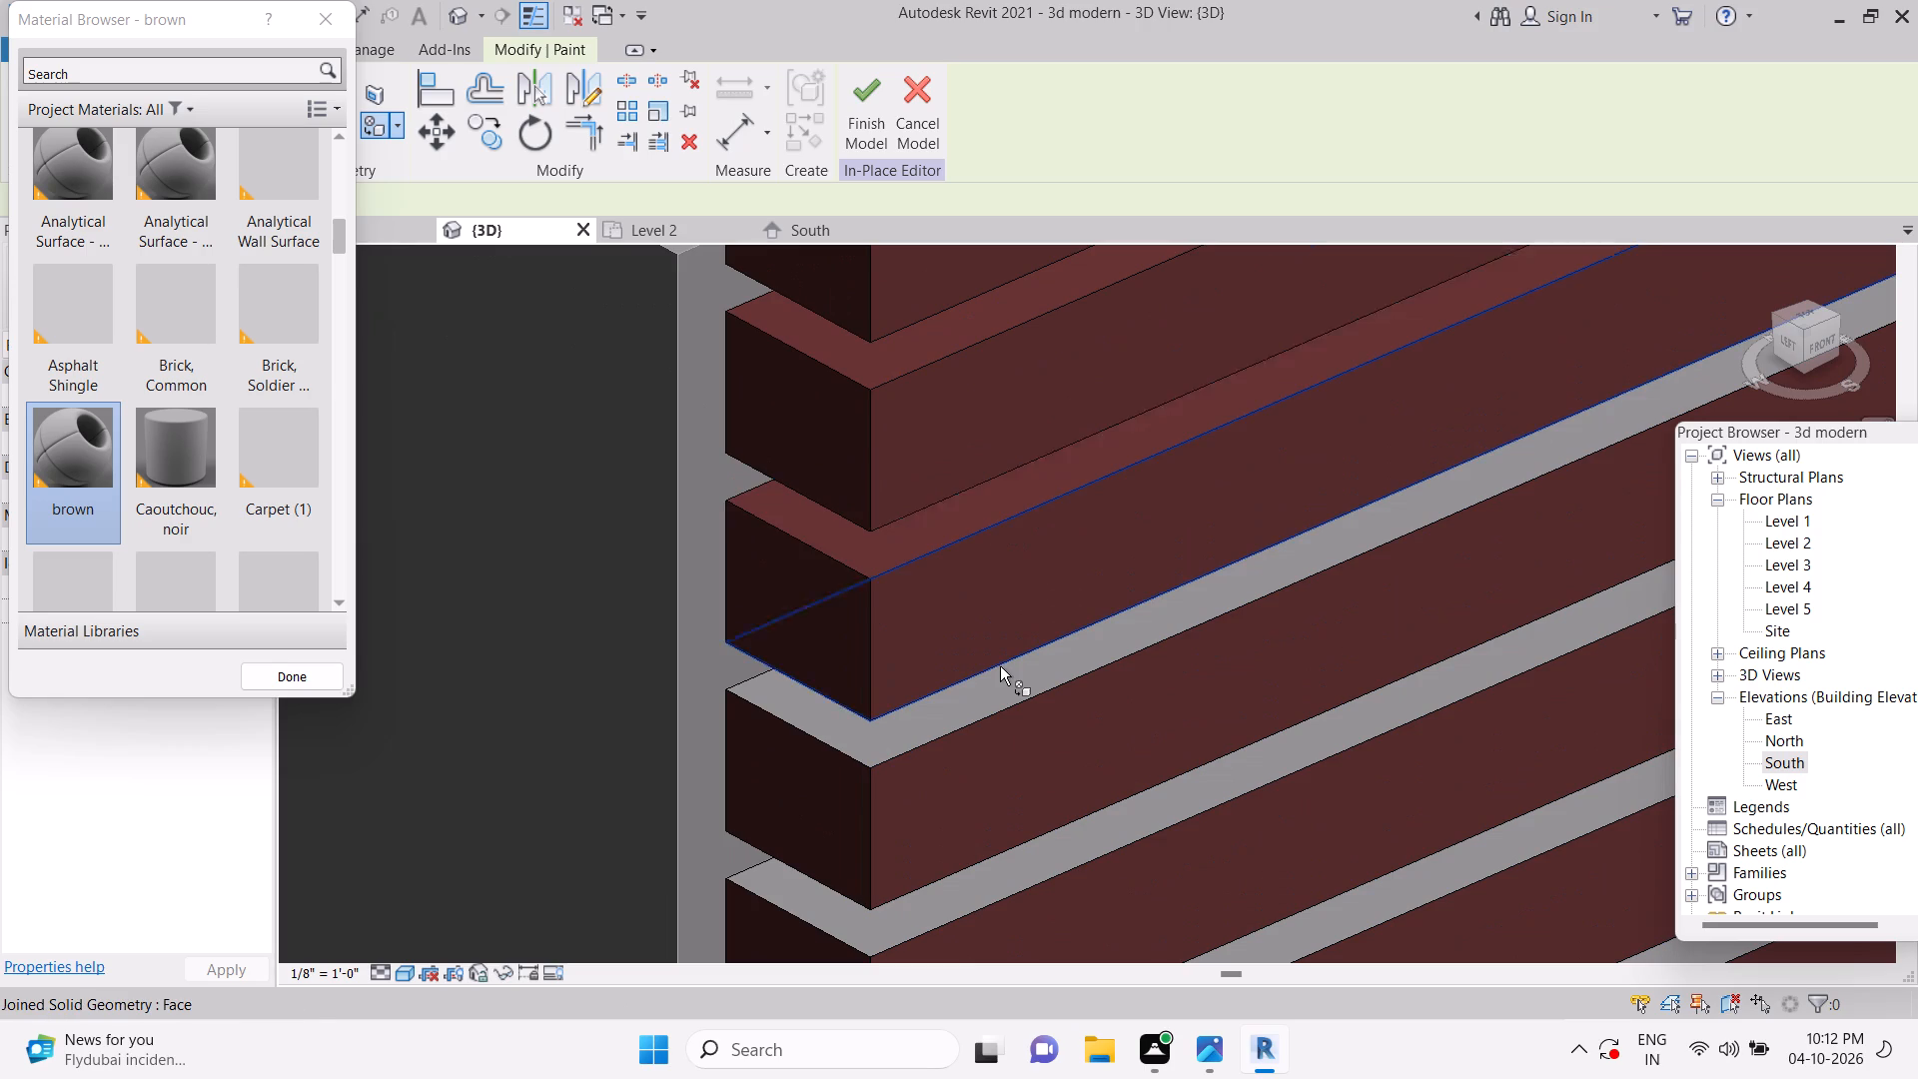
pyautogui.click(1000, 659)
pyautogui.click(998, 692)
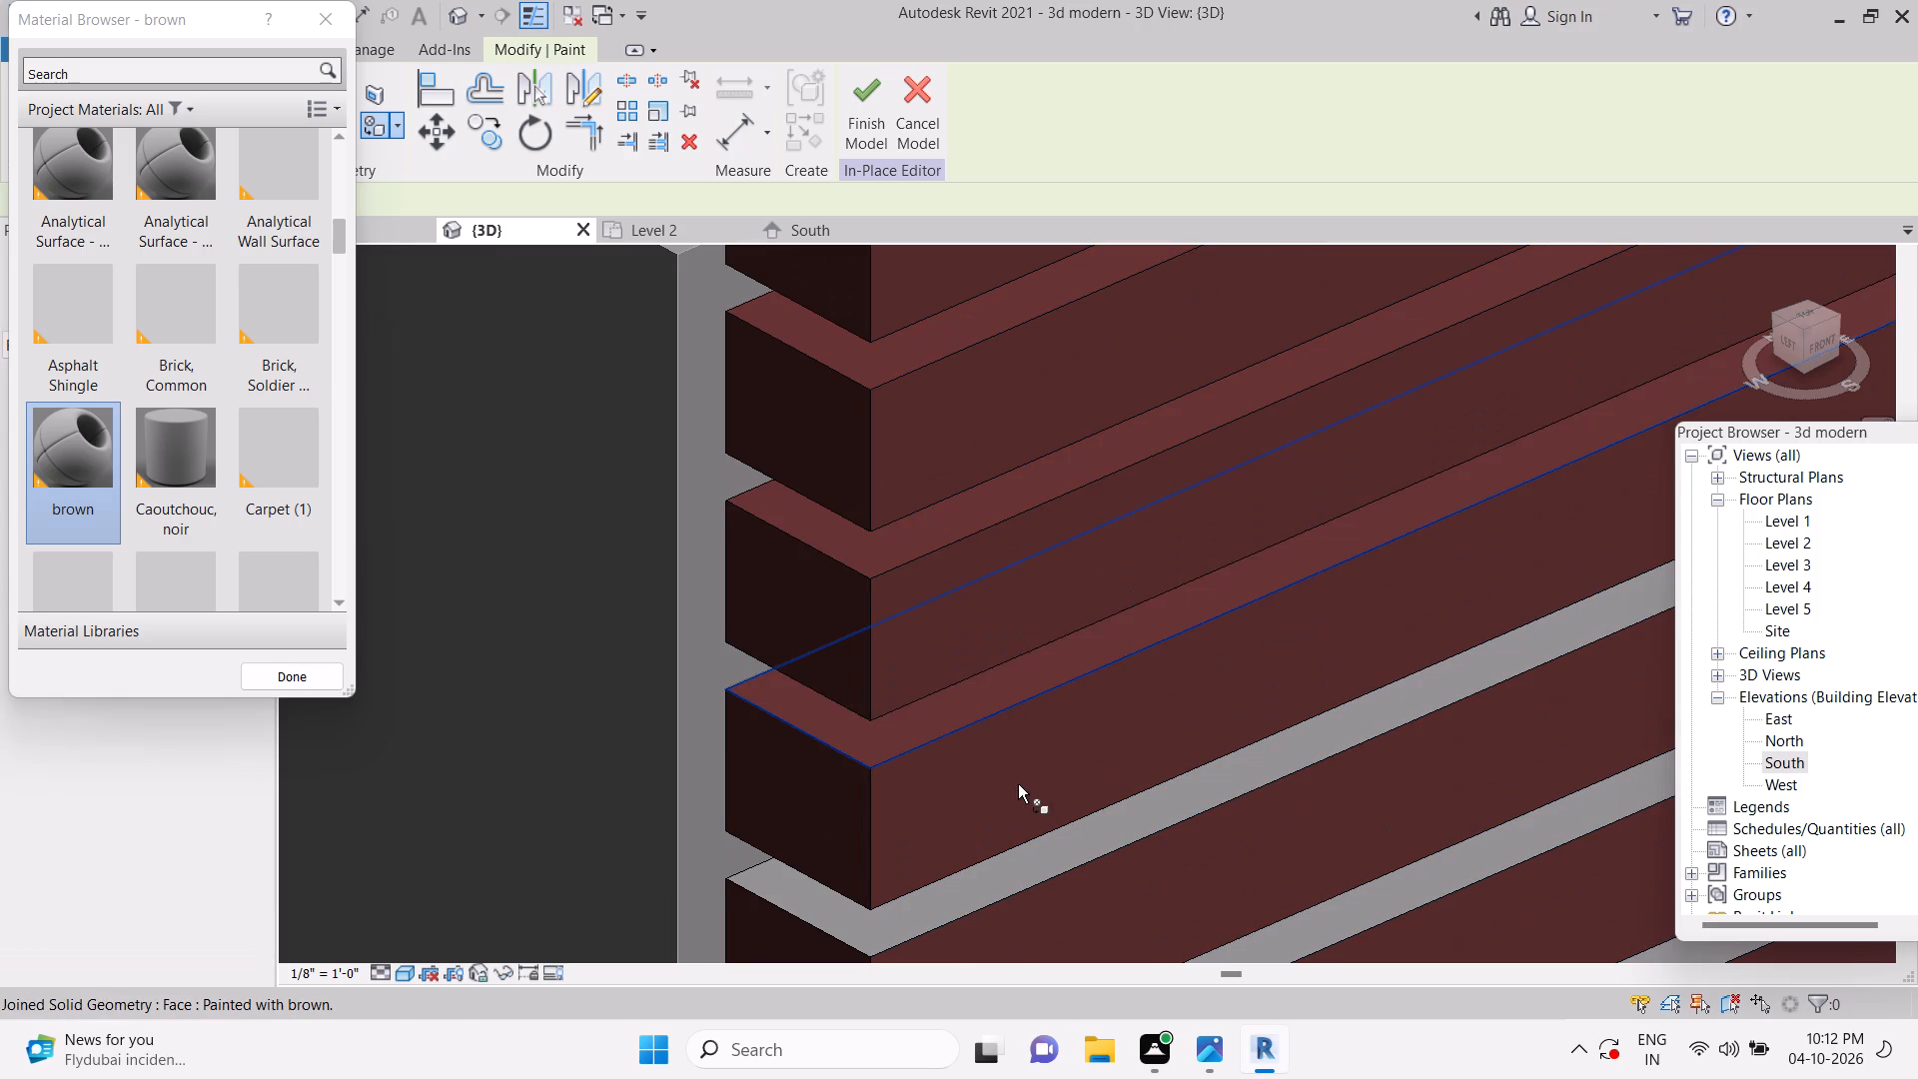
# Paint the top faces and undersides of the next group of facade slats down the stack brown.
pyautogui.moveTo(1018, 785); pyautogui.dragTo(1032, 578, button='middle')
pyautogui.click(1035, 633)
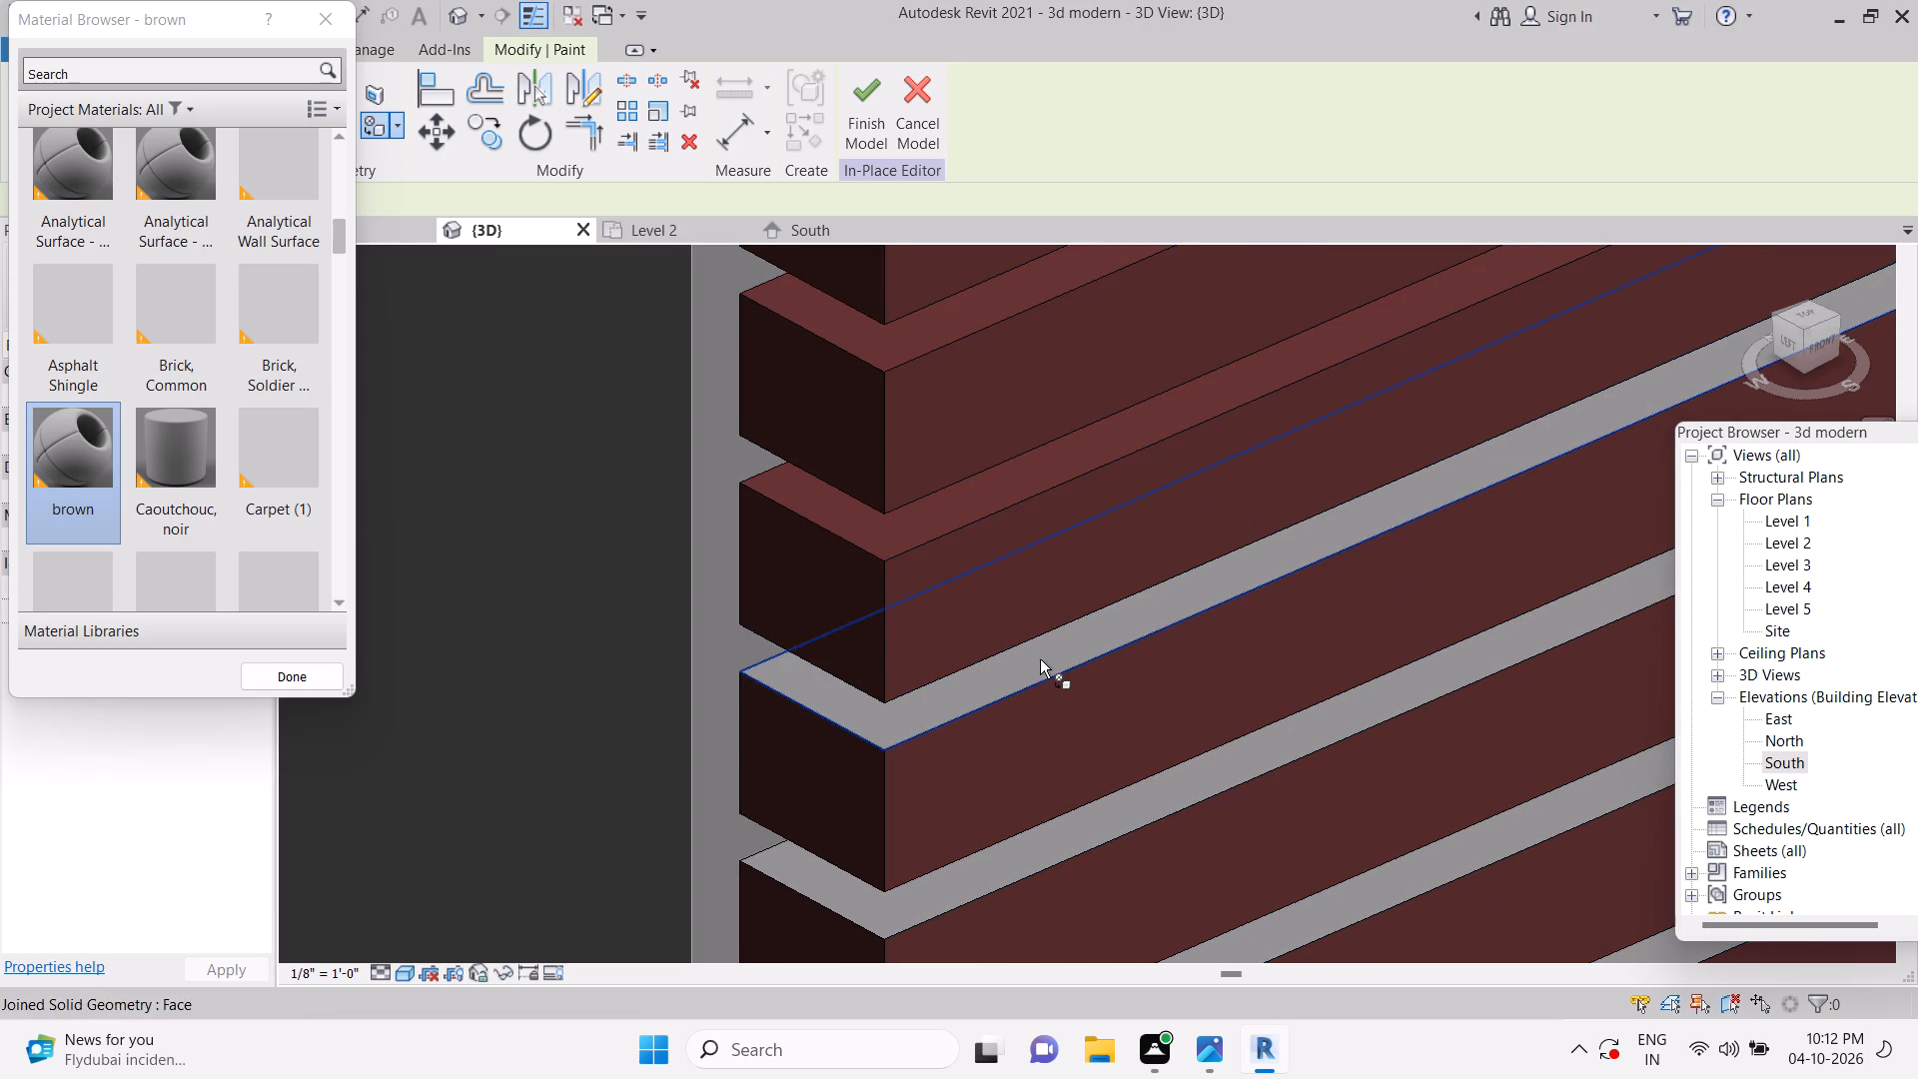
pyautogui.click(1040, 660)
pyautogui.scroll(1, 1119, 789)
pyautogui.moveTo(1119, 789); pyautogui.dragTo(1084, 549, button='middle')
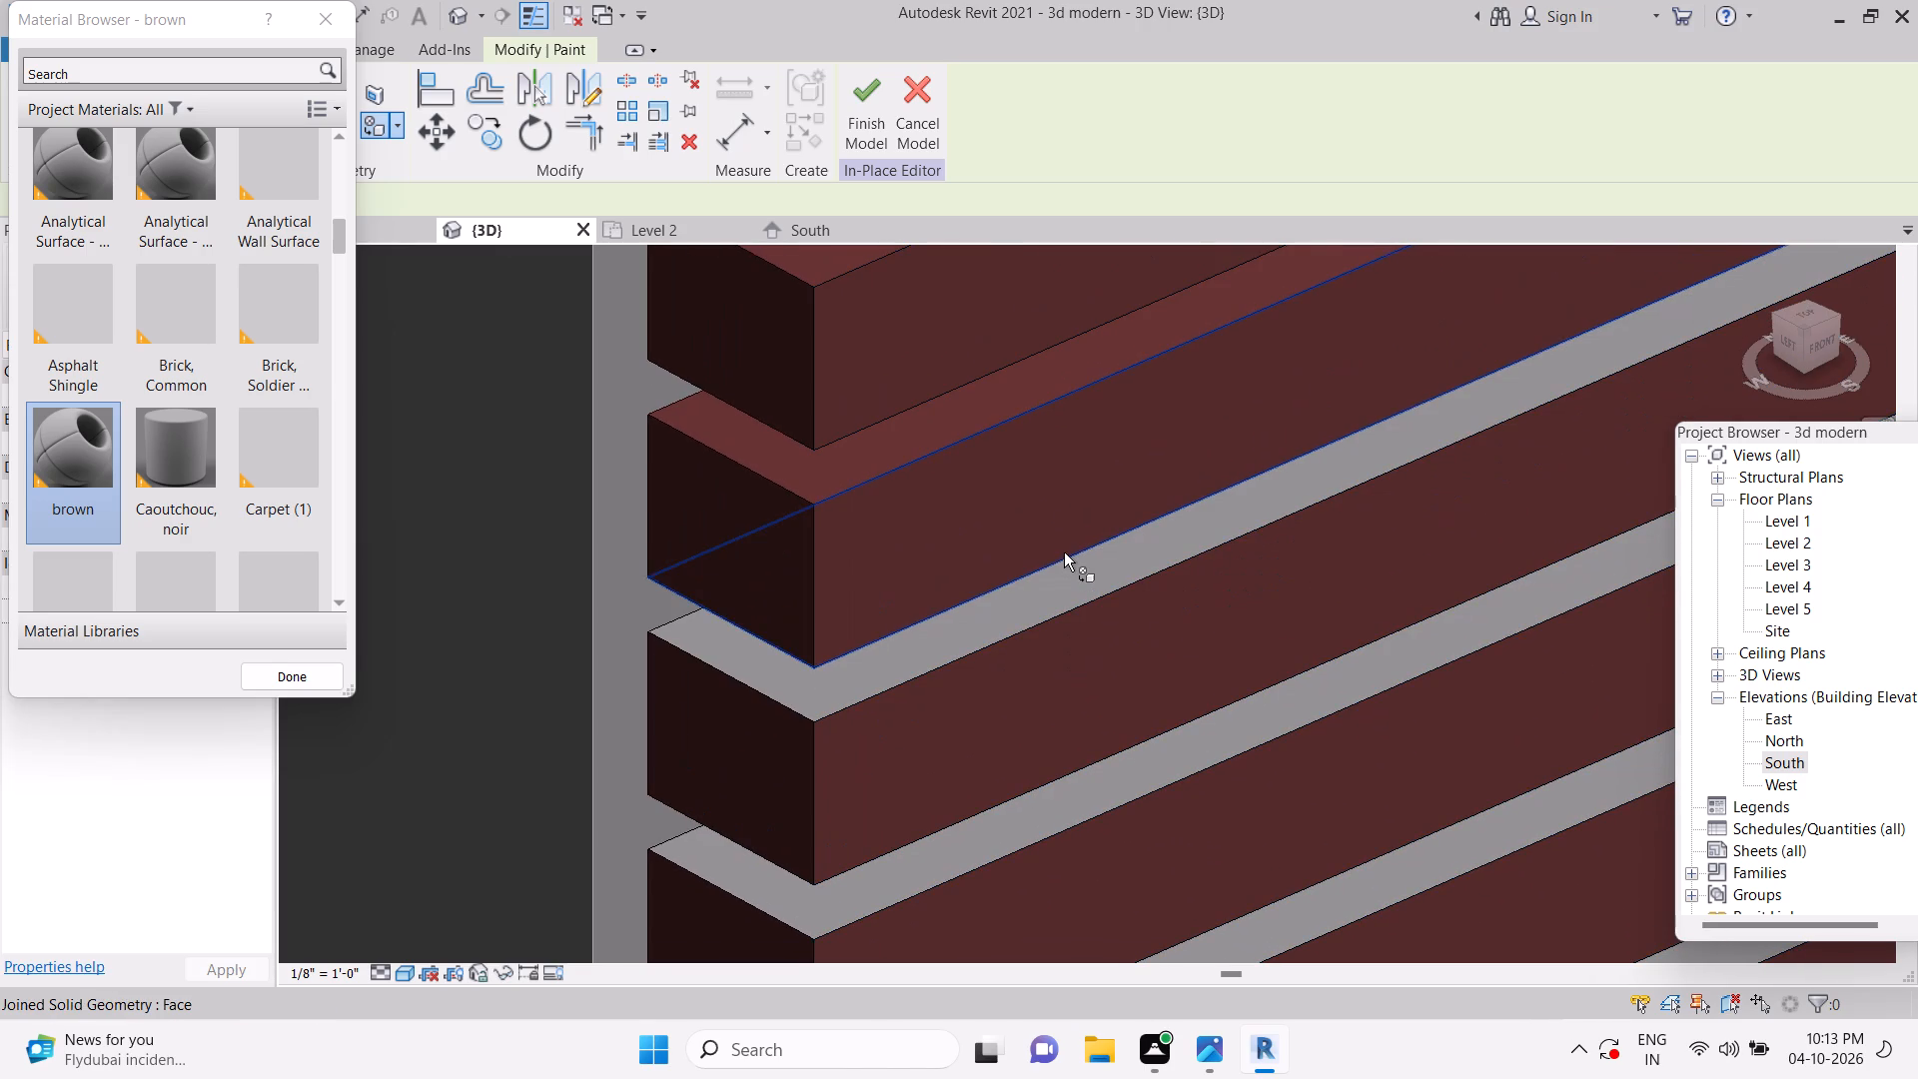
pyautogui.click(1064, 552)
pyautogui.click(1057, 593)
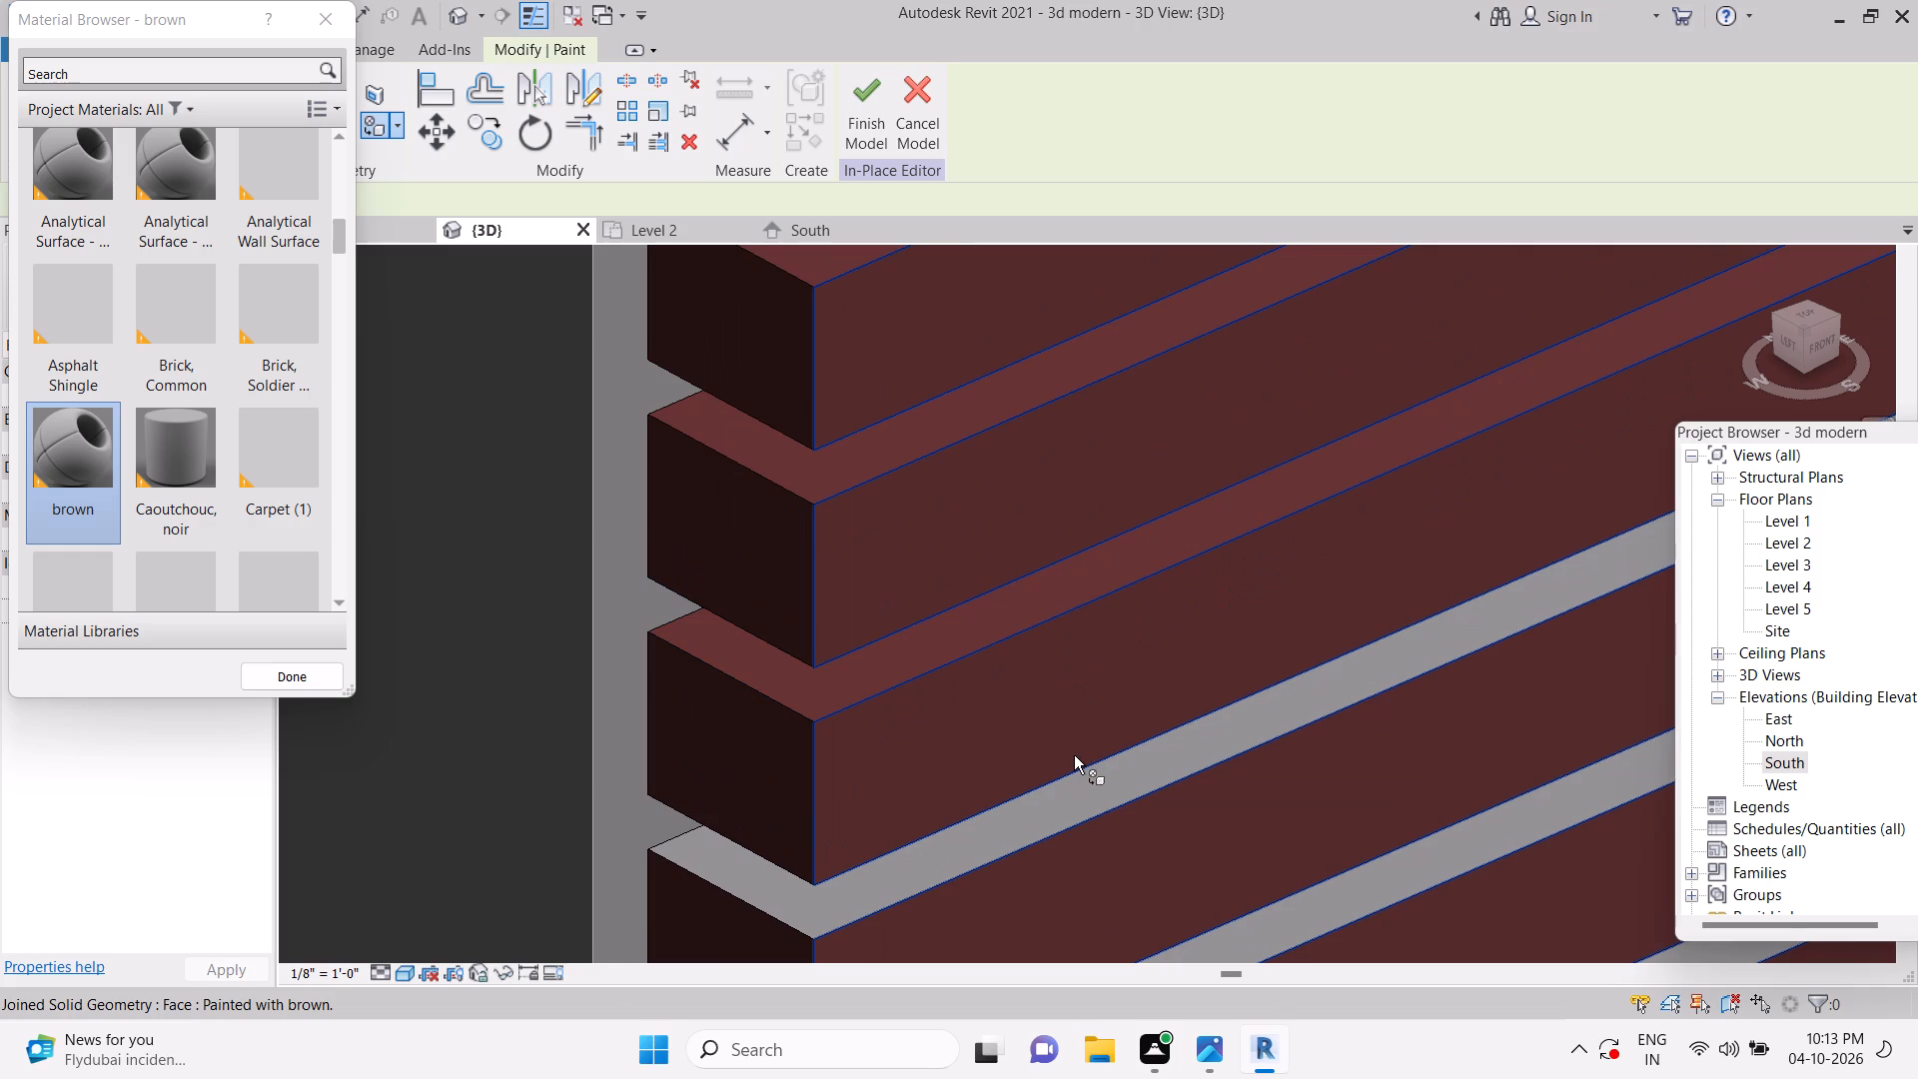
pyautogui.click(1077, 758)
pyautogui.moveTo(1093, 771); pyautogui.dragTo(1088, 711, button='middle')
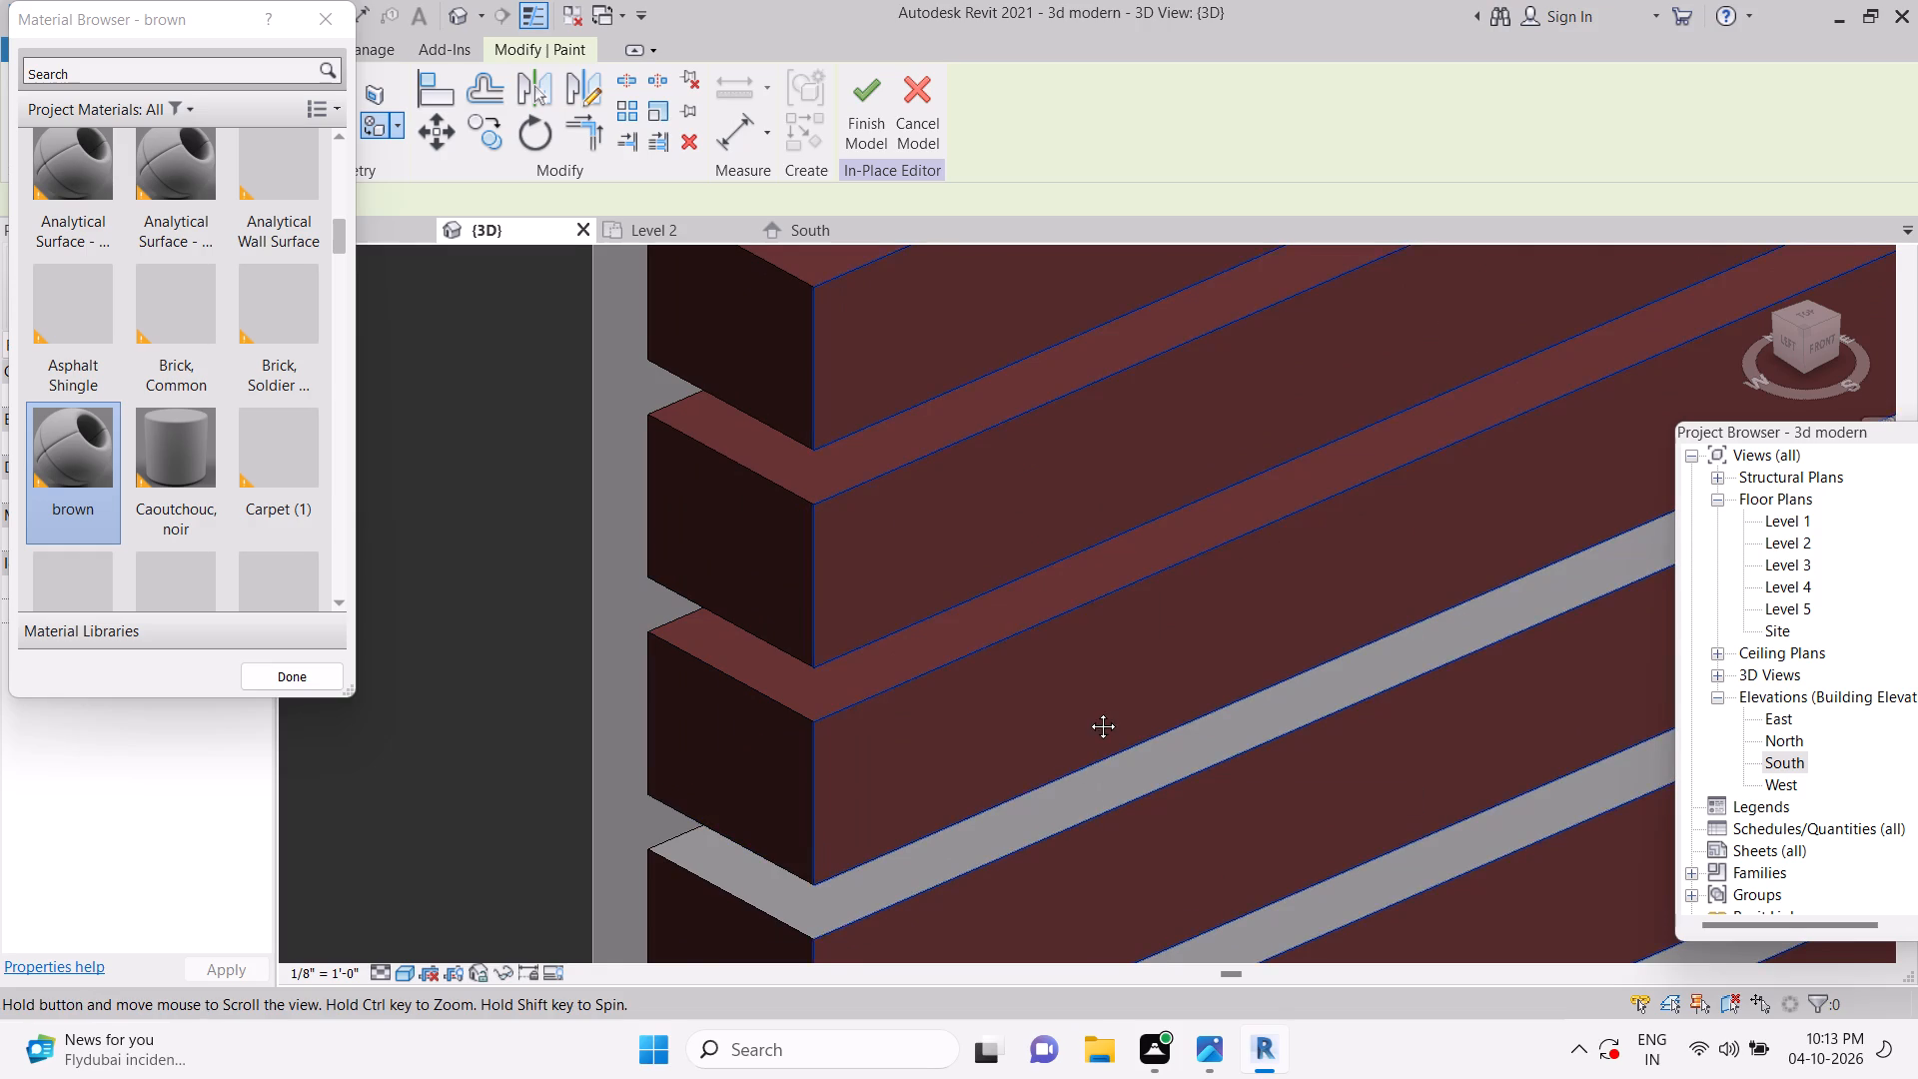
pyautogui.moveTo(1088, 711); pyautogui.dragTo(1135, 481, button='middle')
pyautogui.click(1214, 465)
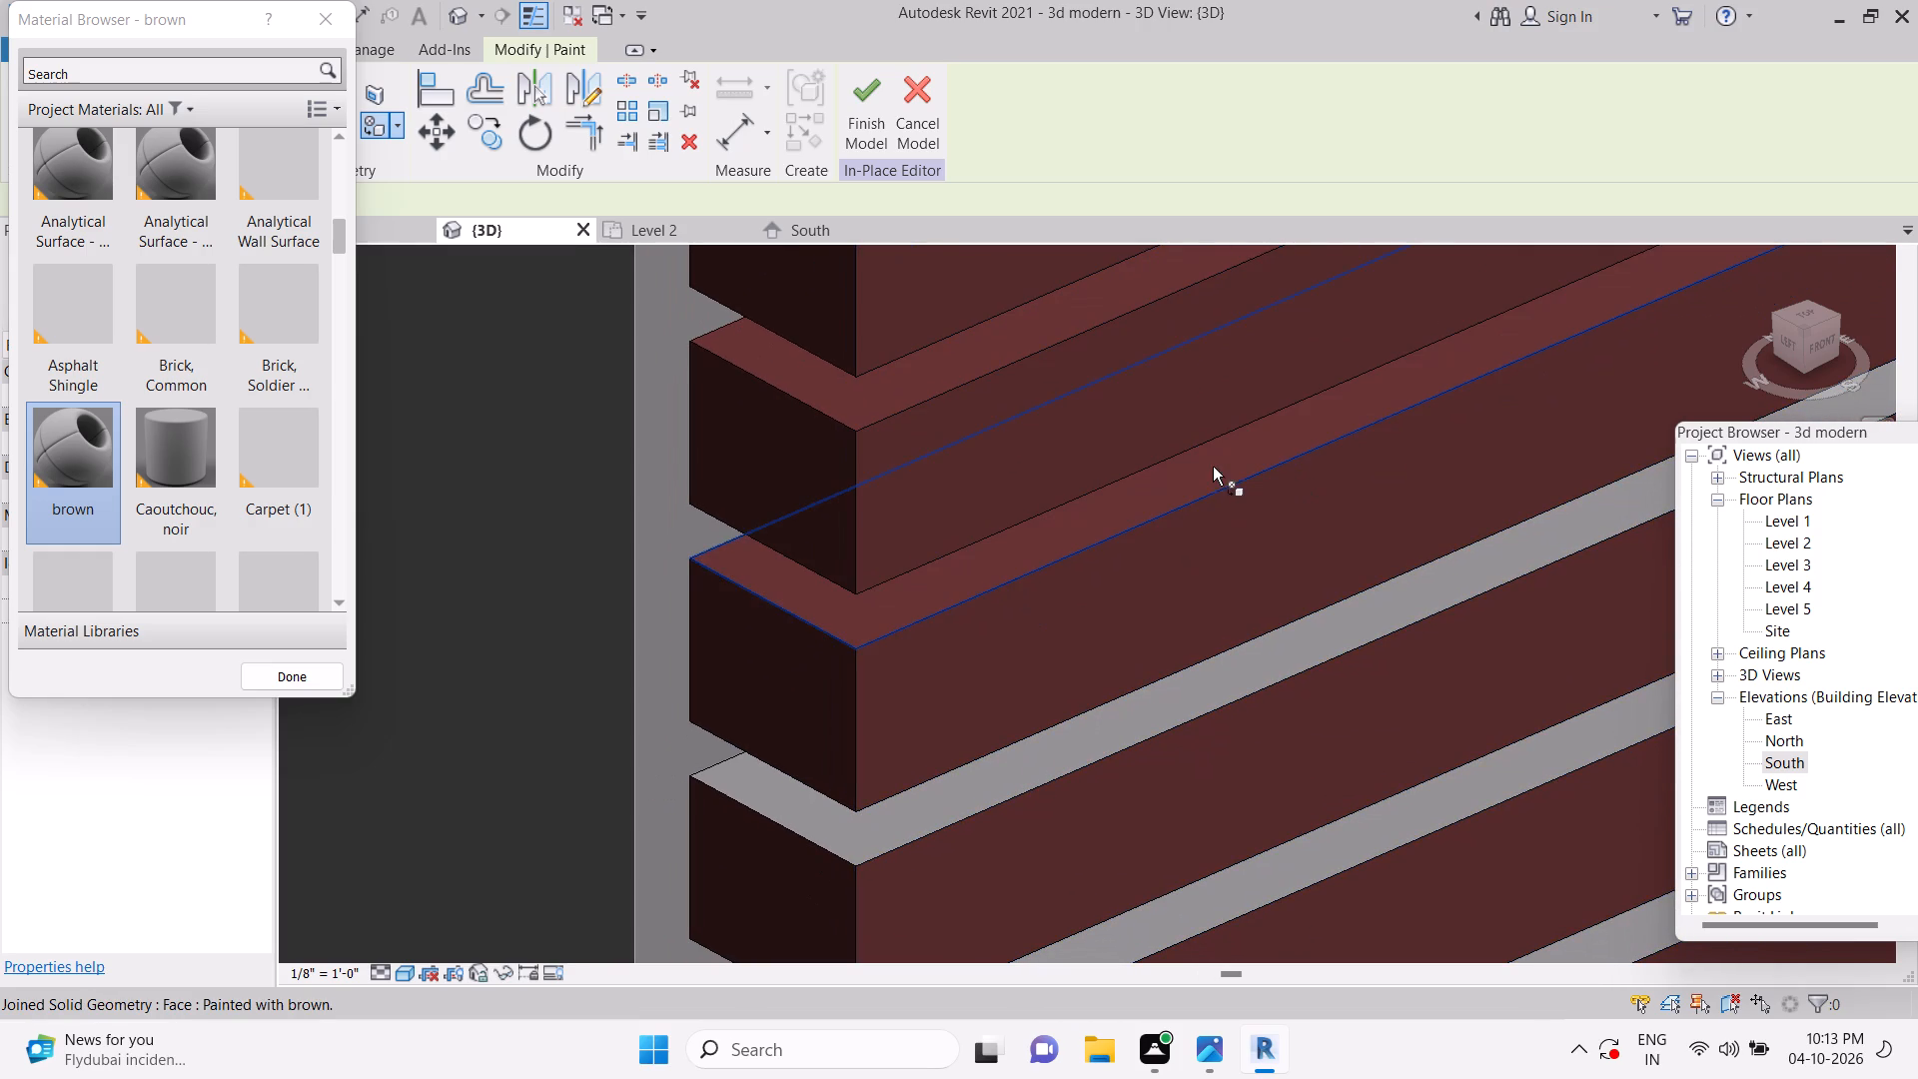
pyautogui.click(1183, 668)
pyautogui.click(1166, 708)
# Paint the top faces and undersides of the lower facade slats brown, stopping above the bottom slat.
pyautogui.moveTo(1249, 761); pyautogui.dragTo(1324, 413, button='middle')
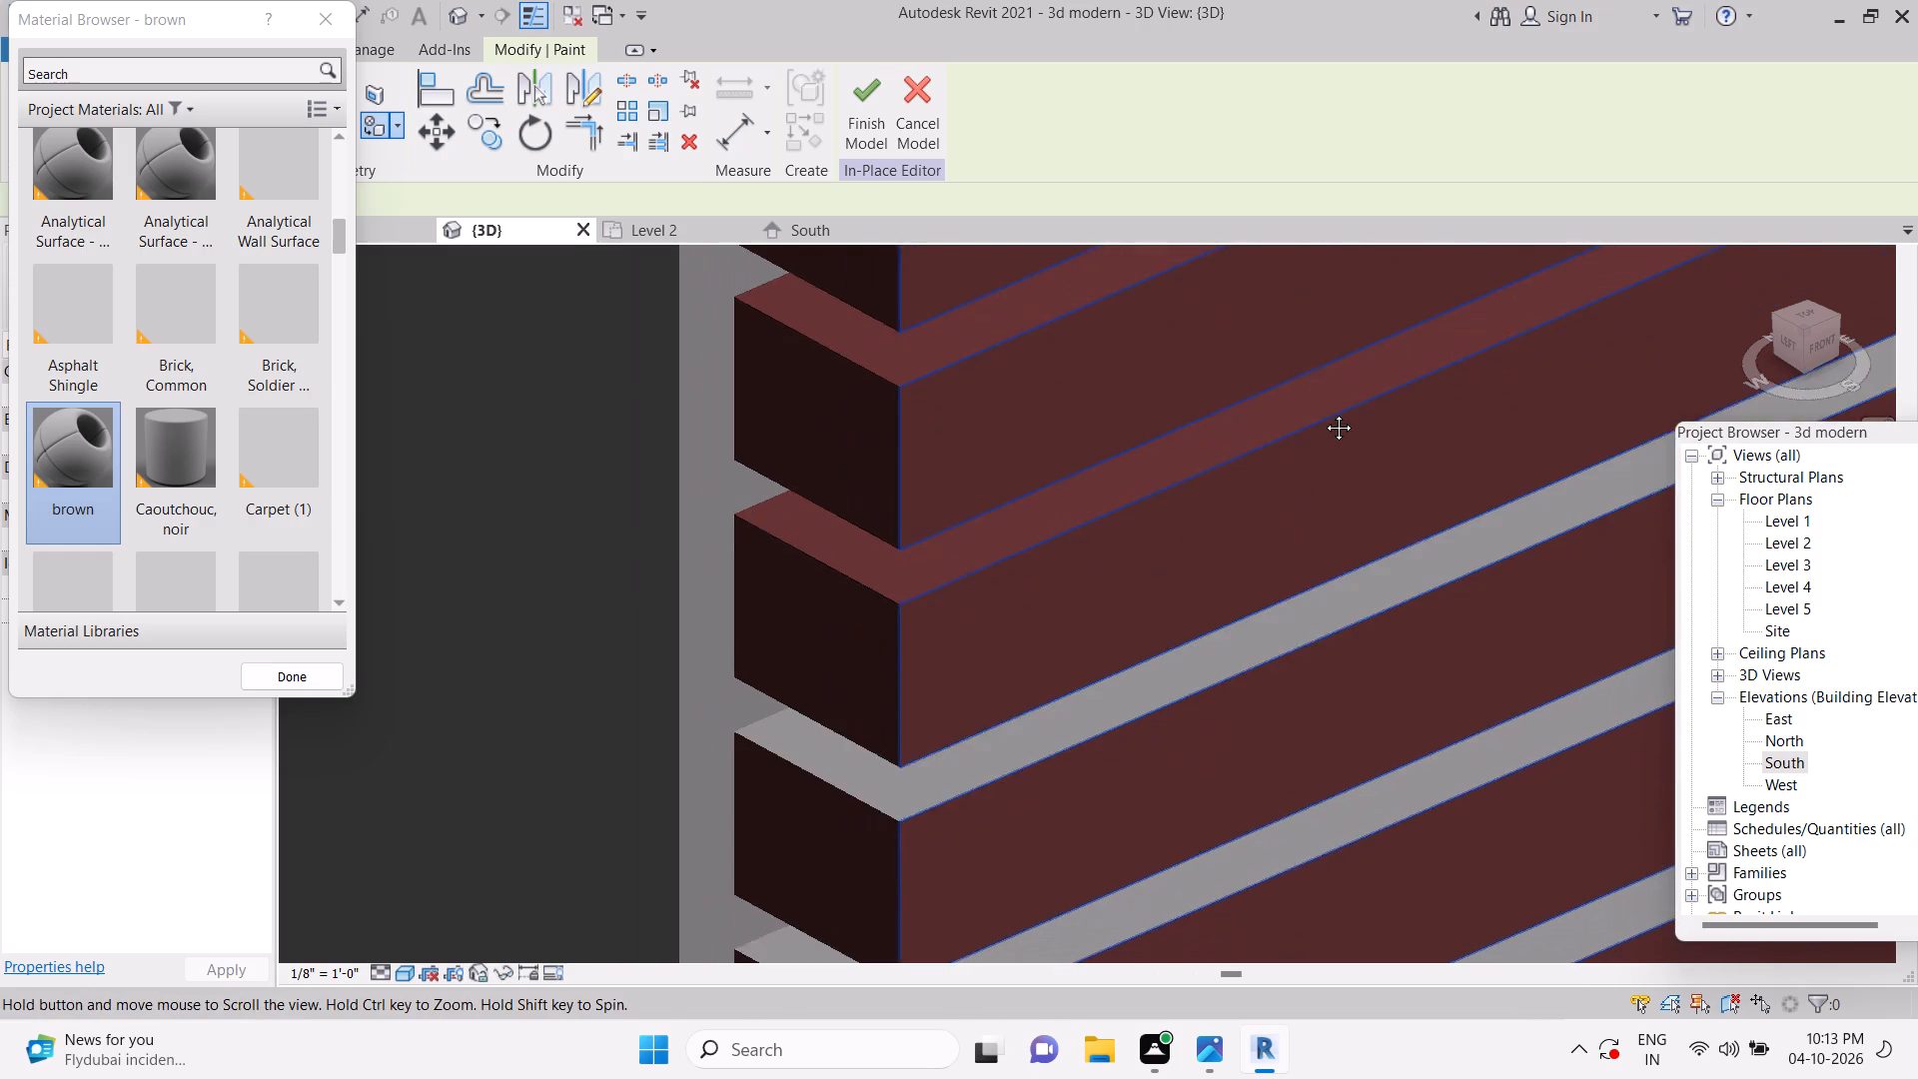
pyautogui.click(1232, 547)
pyautogui.click(1232, 580)
pyautogui.moveTo(1235, 702); pyautogui.dragTo(1212, 527, button='middle')
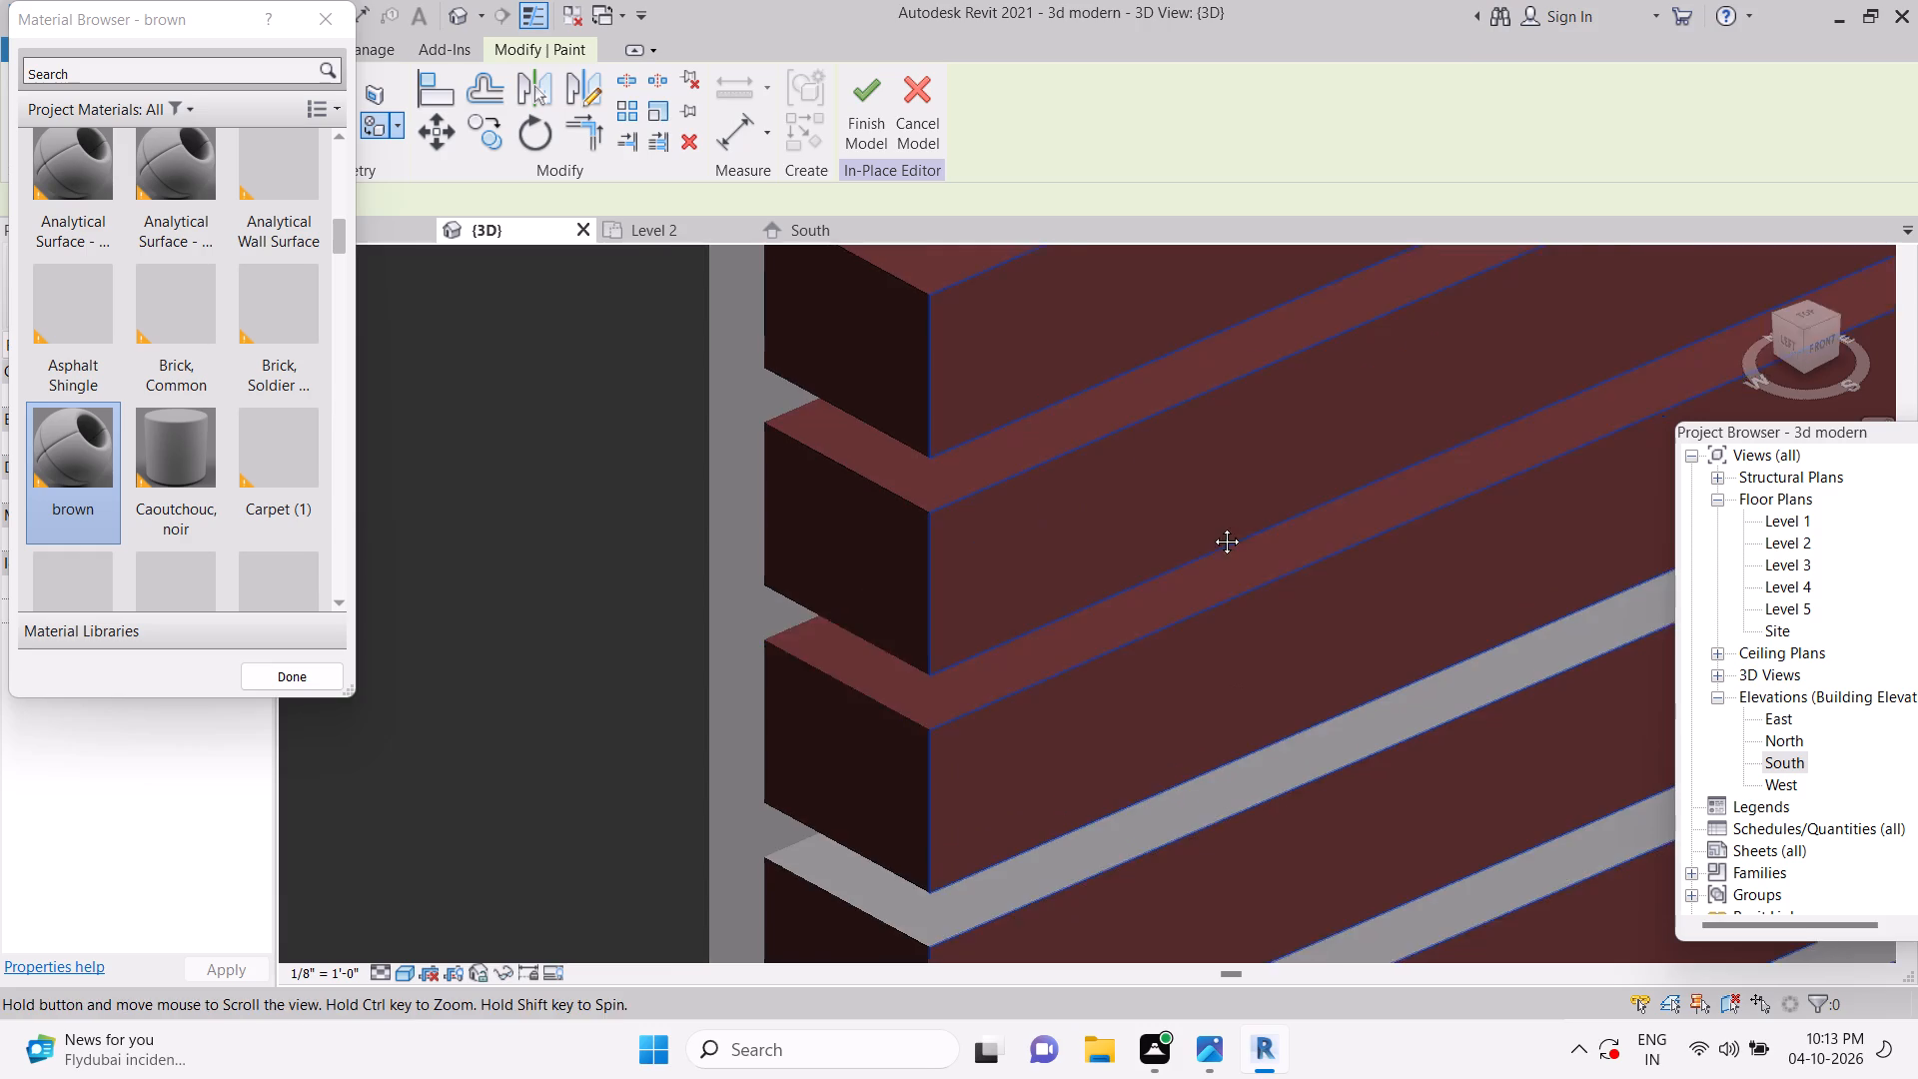
pyautogui.moveTo(1212, 527); pyautogui.dragTo(1217, 449, button='middle')
pyautogui.click(1081, 563)
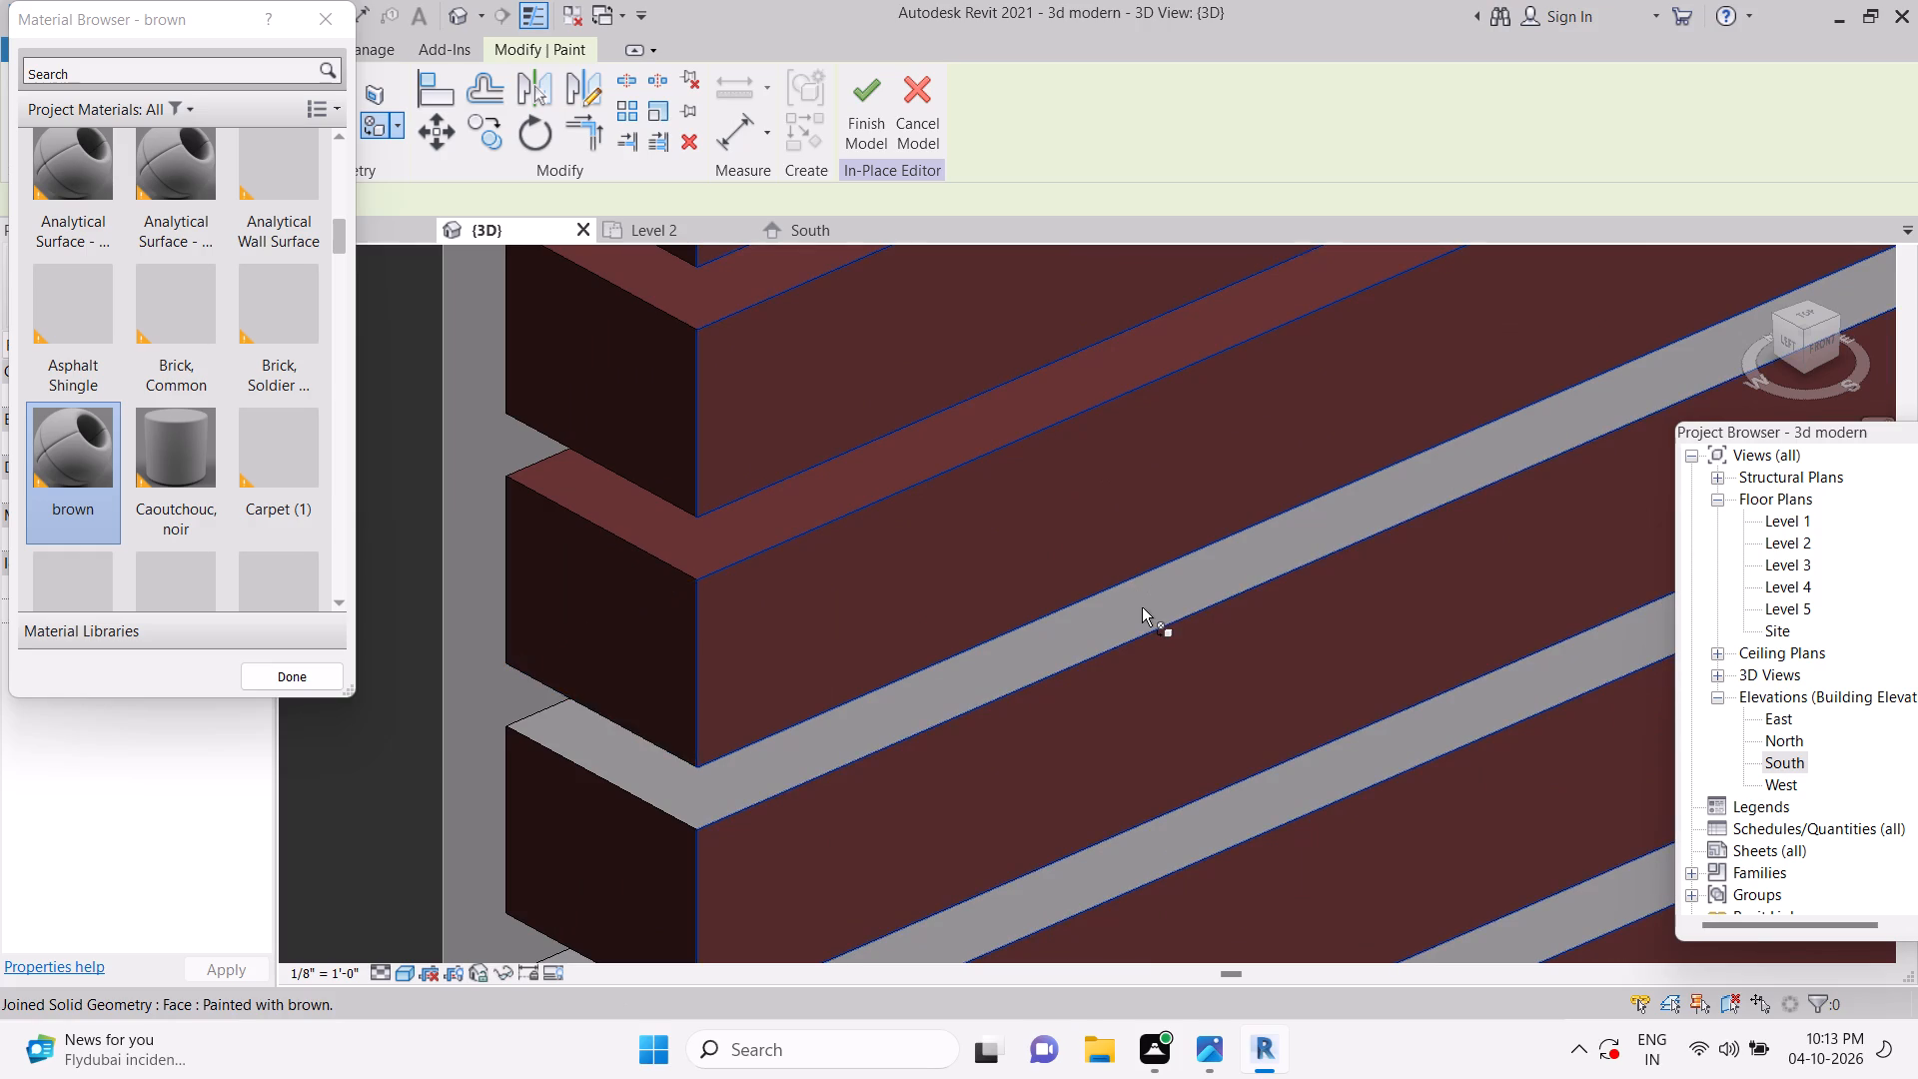
pyautogui.moveTo(1189, 764); pyautogui.dragTo(1106, 446, button='middle')
pyautogui.click(1093, 483)
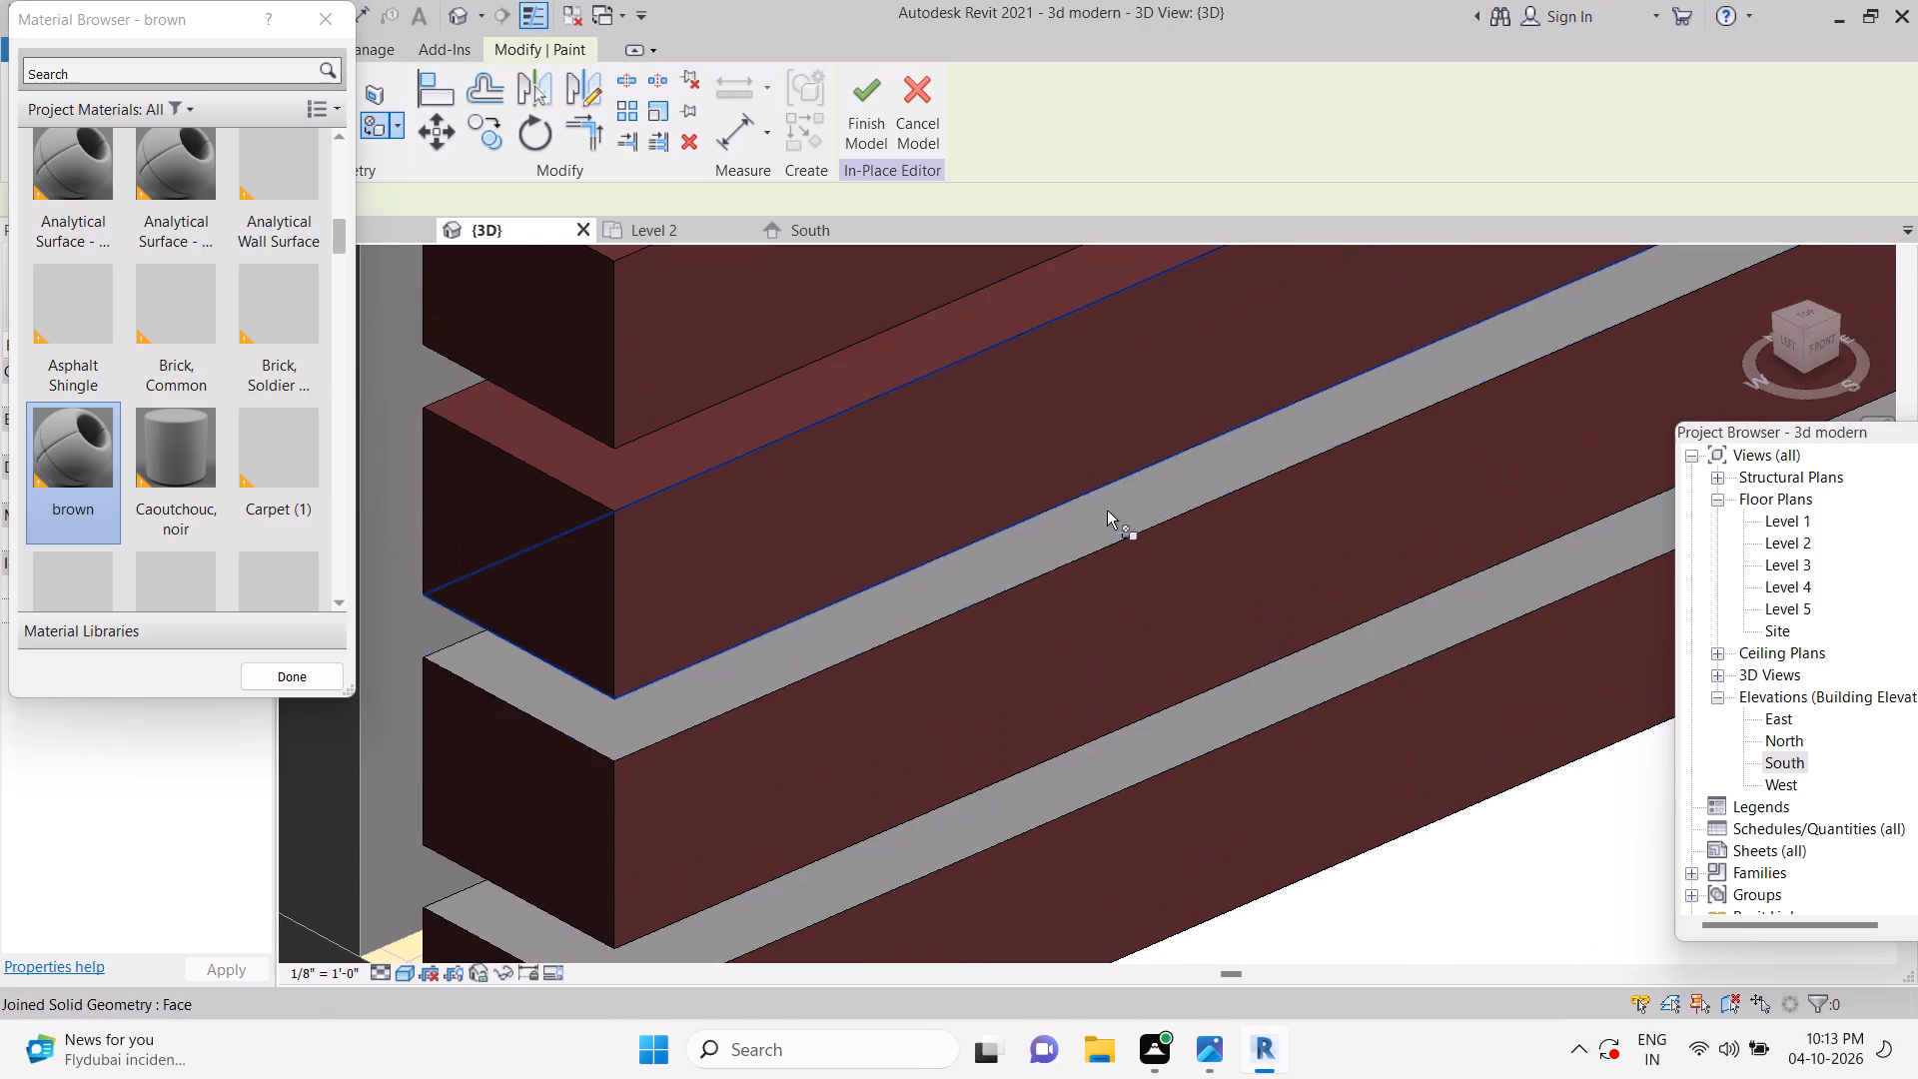
pyautogui.click(1110, 519)
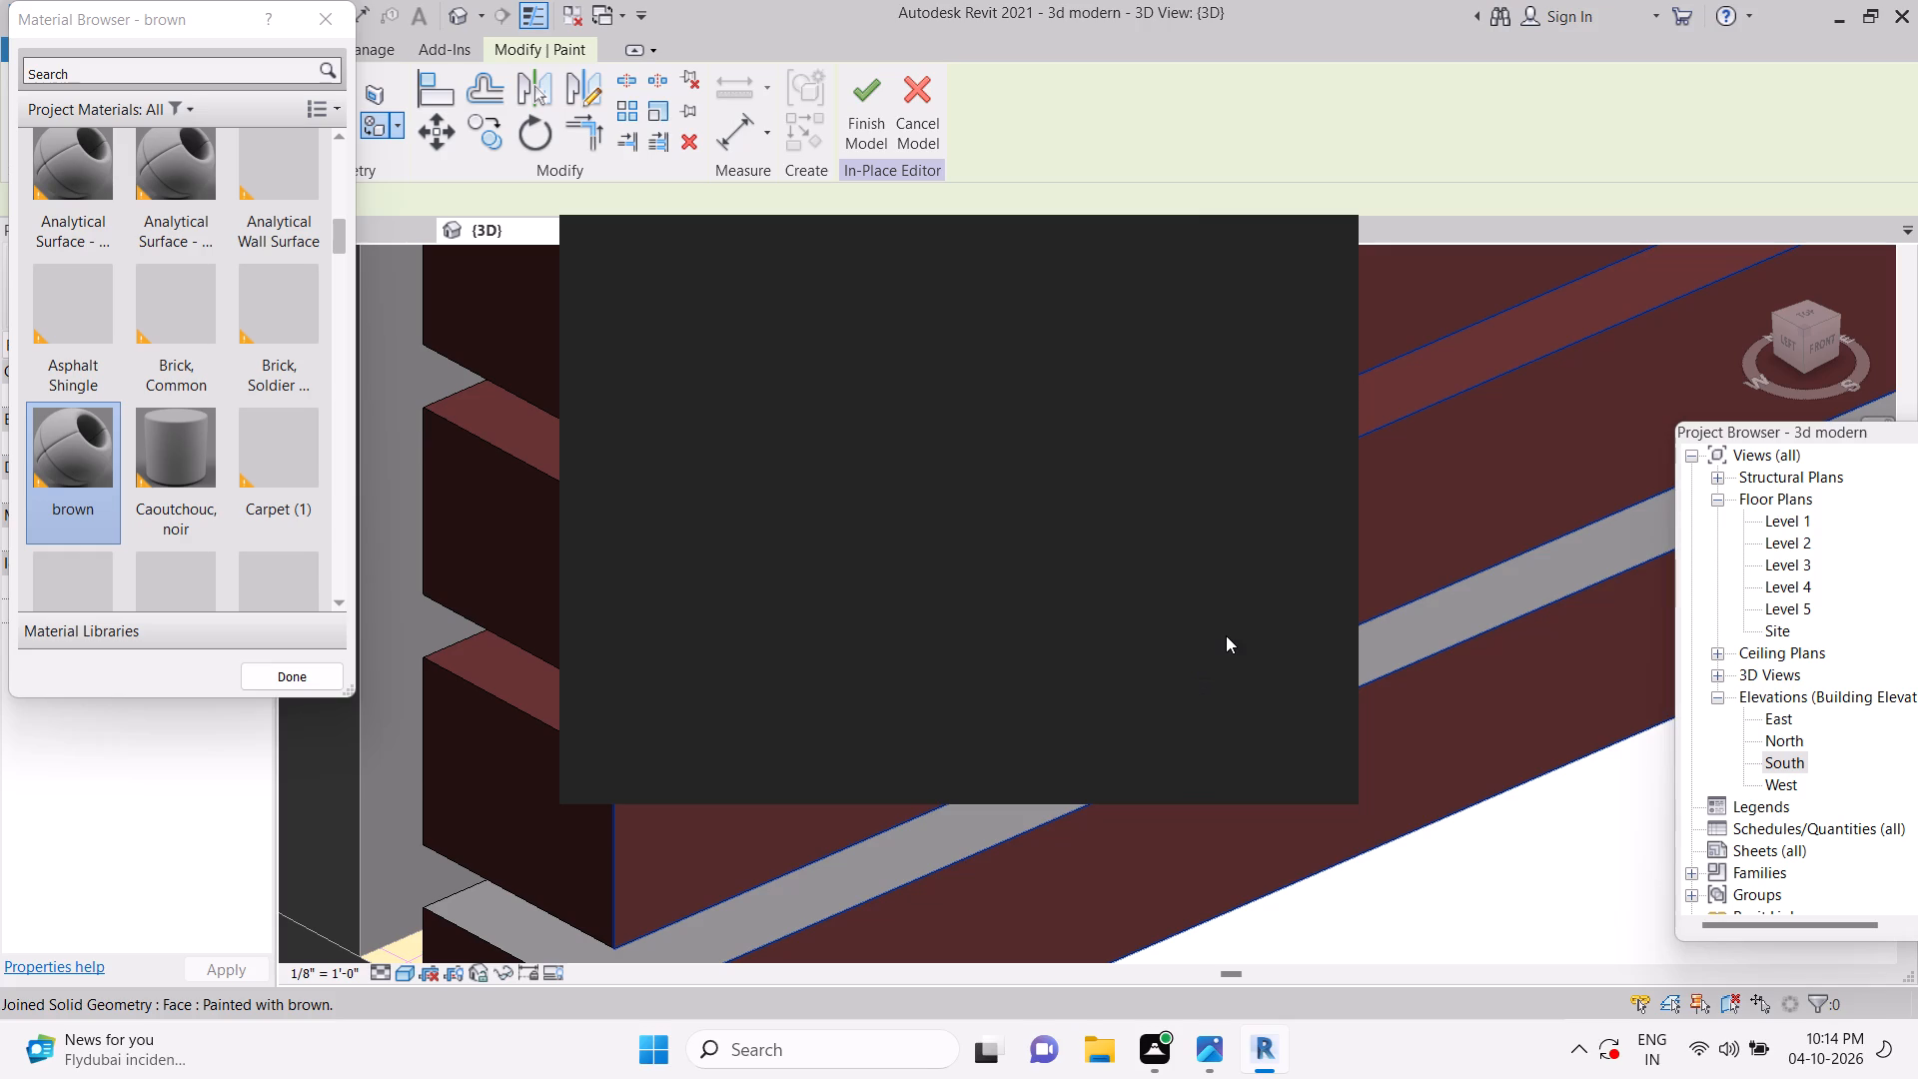
# Dismiss the Autodesk Genuine notification card.
pyautogui.click(1309, 253)
# Paint the remaining top faces and undersides of the lowest facade slats brown and finish the in-place model.
pyautogui.moveTo(1017, 660); pyautogui.dragTo(1181, 424, button='middle')
pyautogui.click(1022, 604)
pyautogui.click(1038, 636)
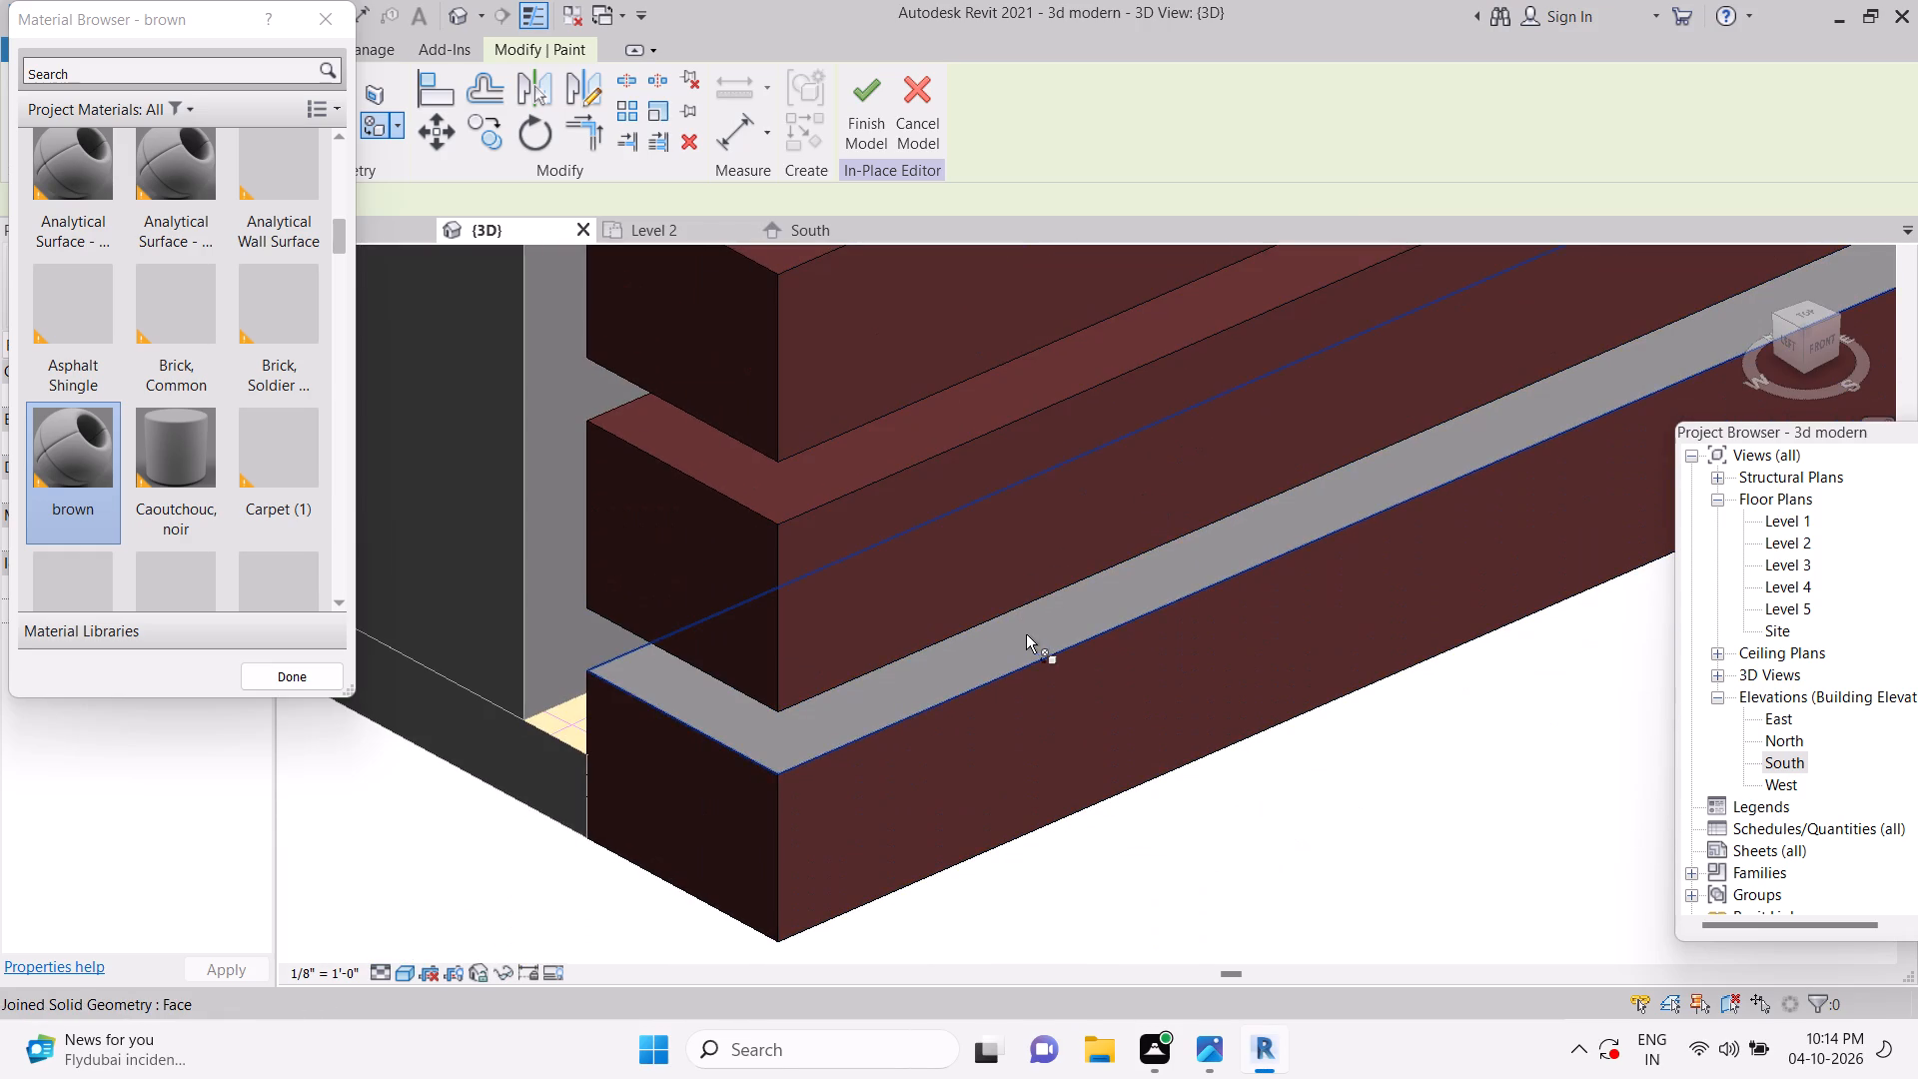
pyautogui.click(1049, 822)
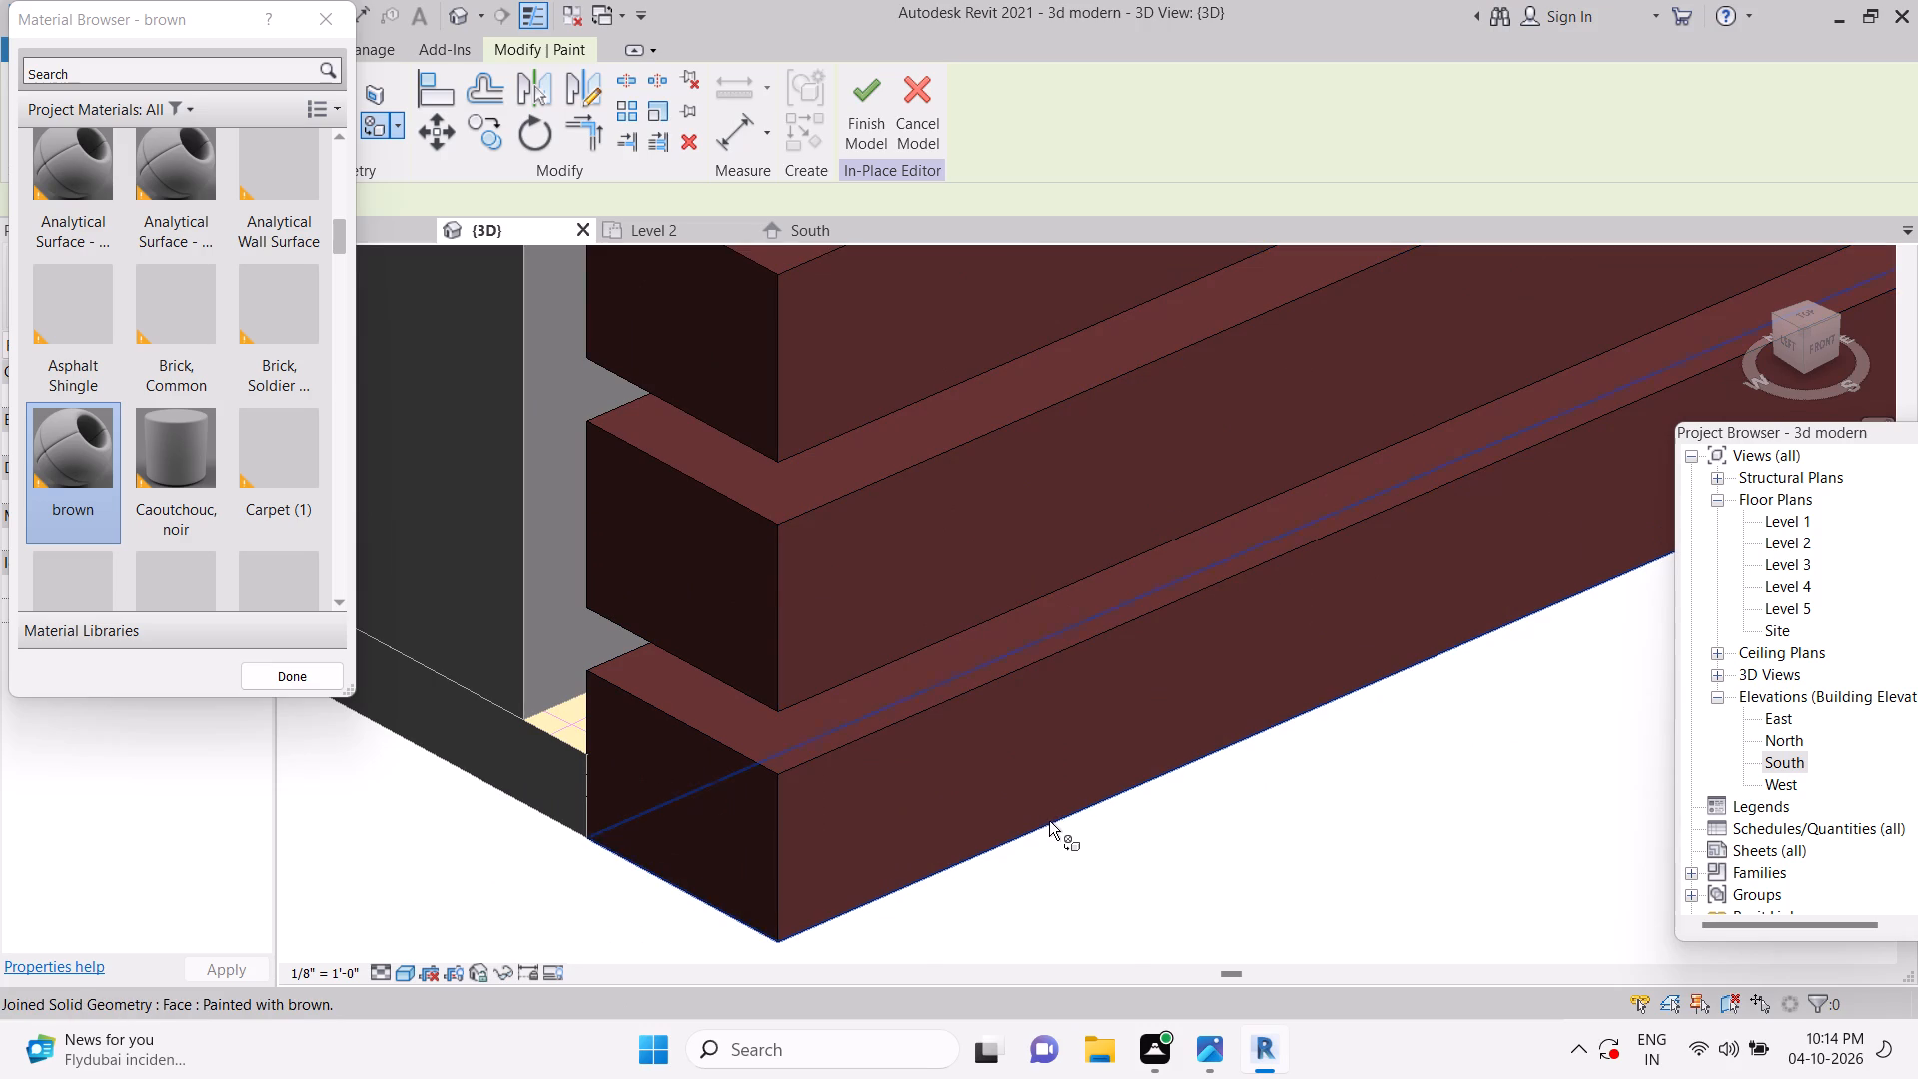
pyautogui.scroll(-15, 1059, 621)
pyautogui.scroll(-5, 1302, 599)
pyautogui.moveTo(1387, 635); pyautogui.dragTo(1237, 821, button='middle')
pyautogui.scroll(1, 1234, 819)
pyautogui.click(875, 116)
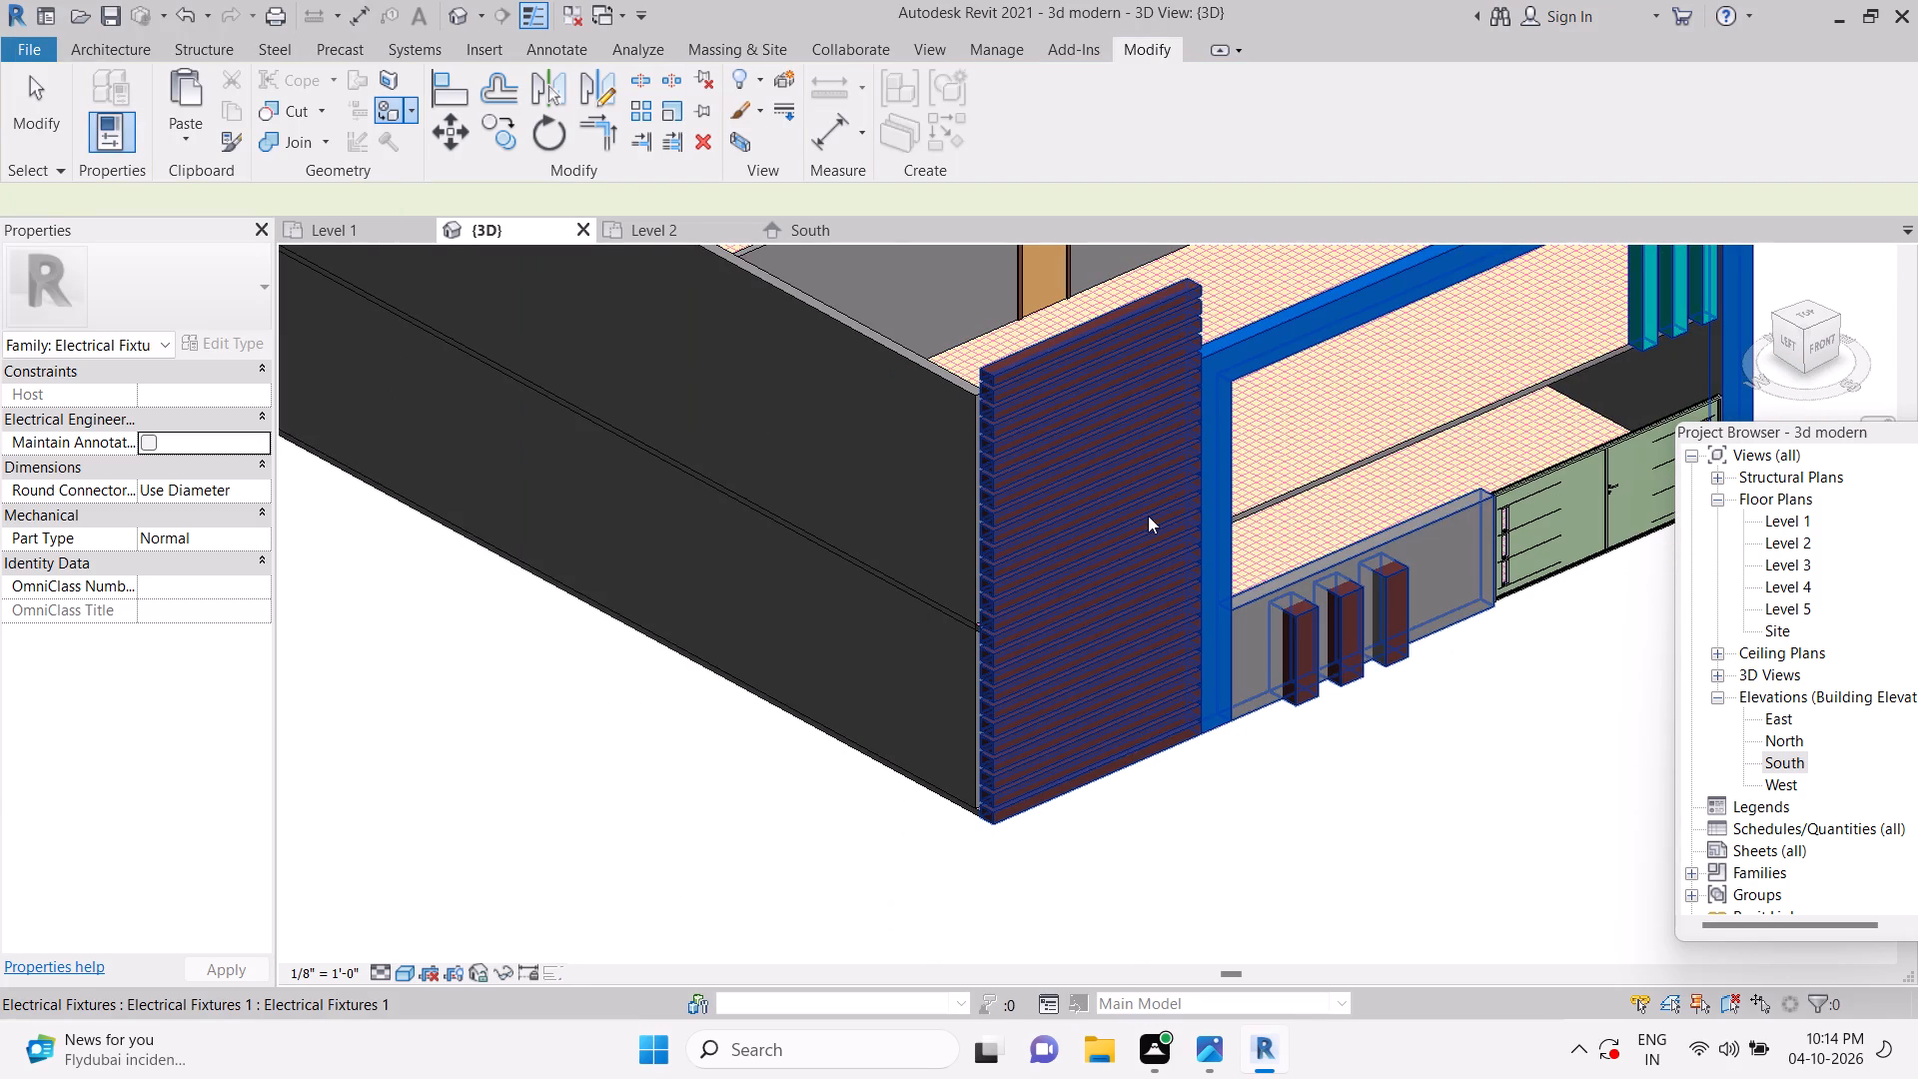
pyautogui.press('Escape')
pyautogui.press('Escape')
pyautogui.press('Escape')
# Save the project.
pyautogui.hotkey('ctrl', 's')
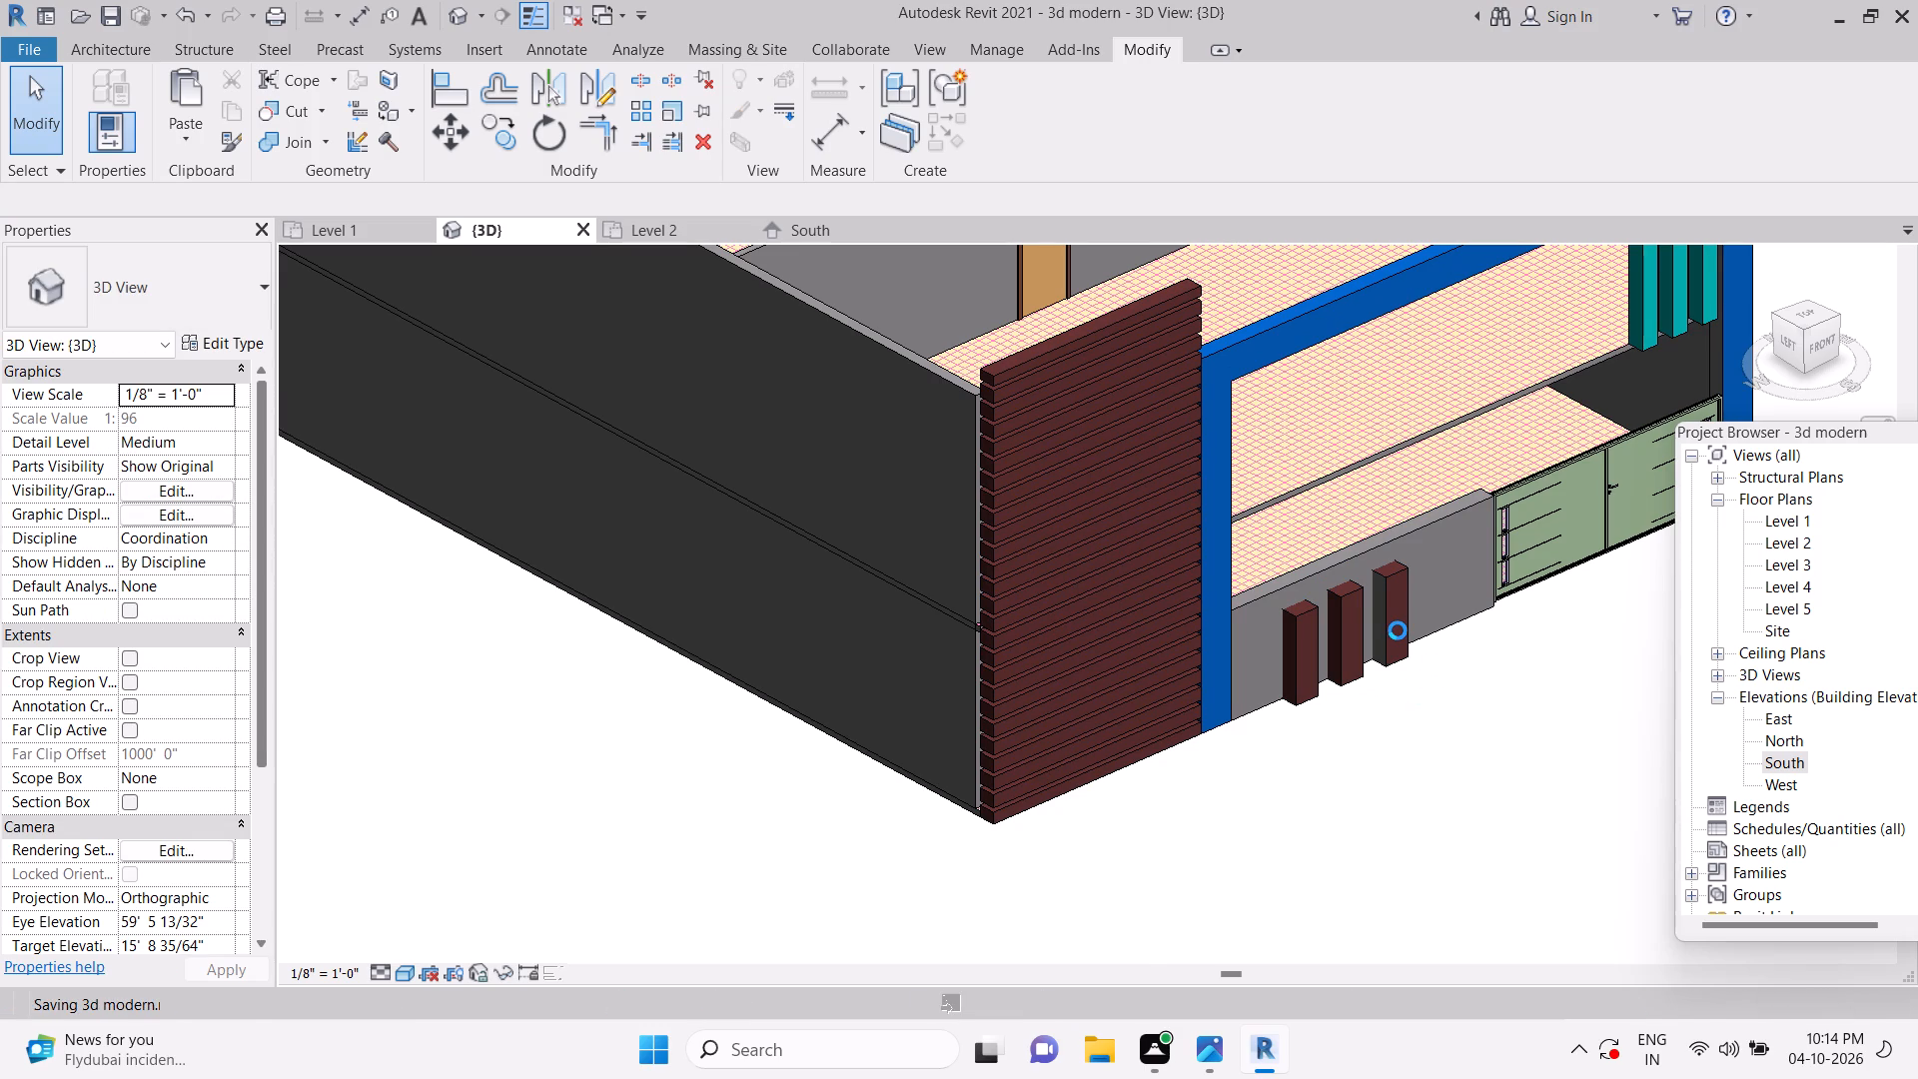
# Reopen the boundary wall posts for in-place editing, paint the unpainted side face of the post nearest the gate brown, and finish the model.
pyautogui.scroll(13, 1388, 585)
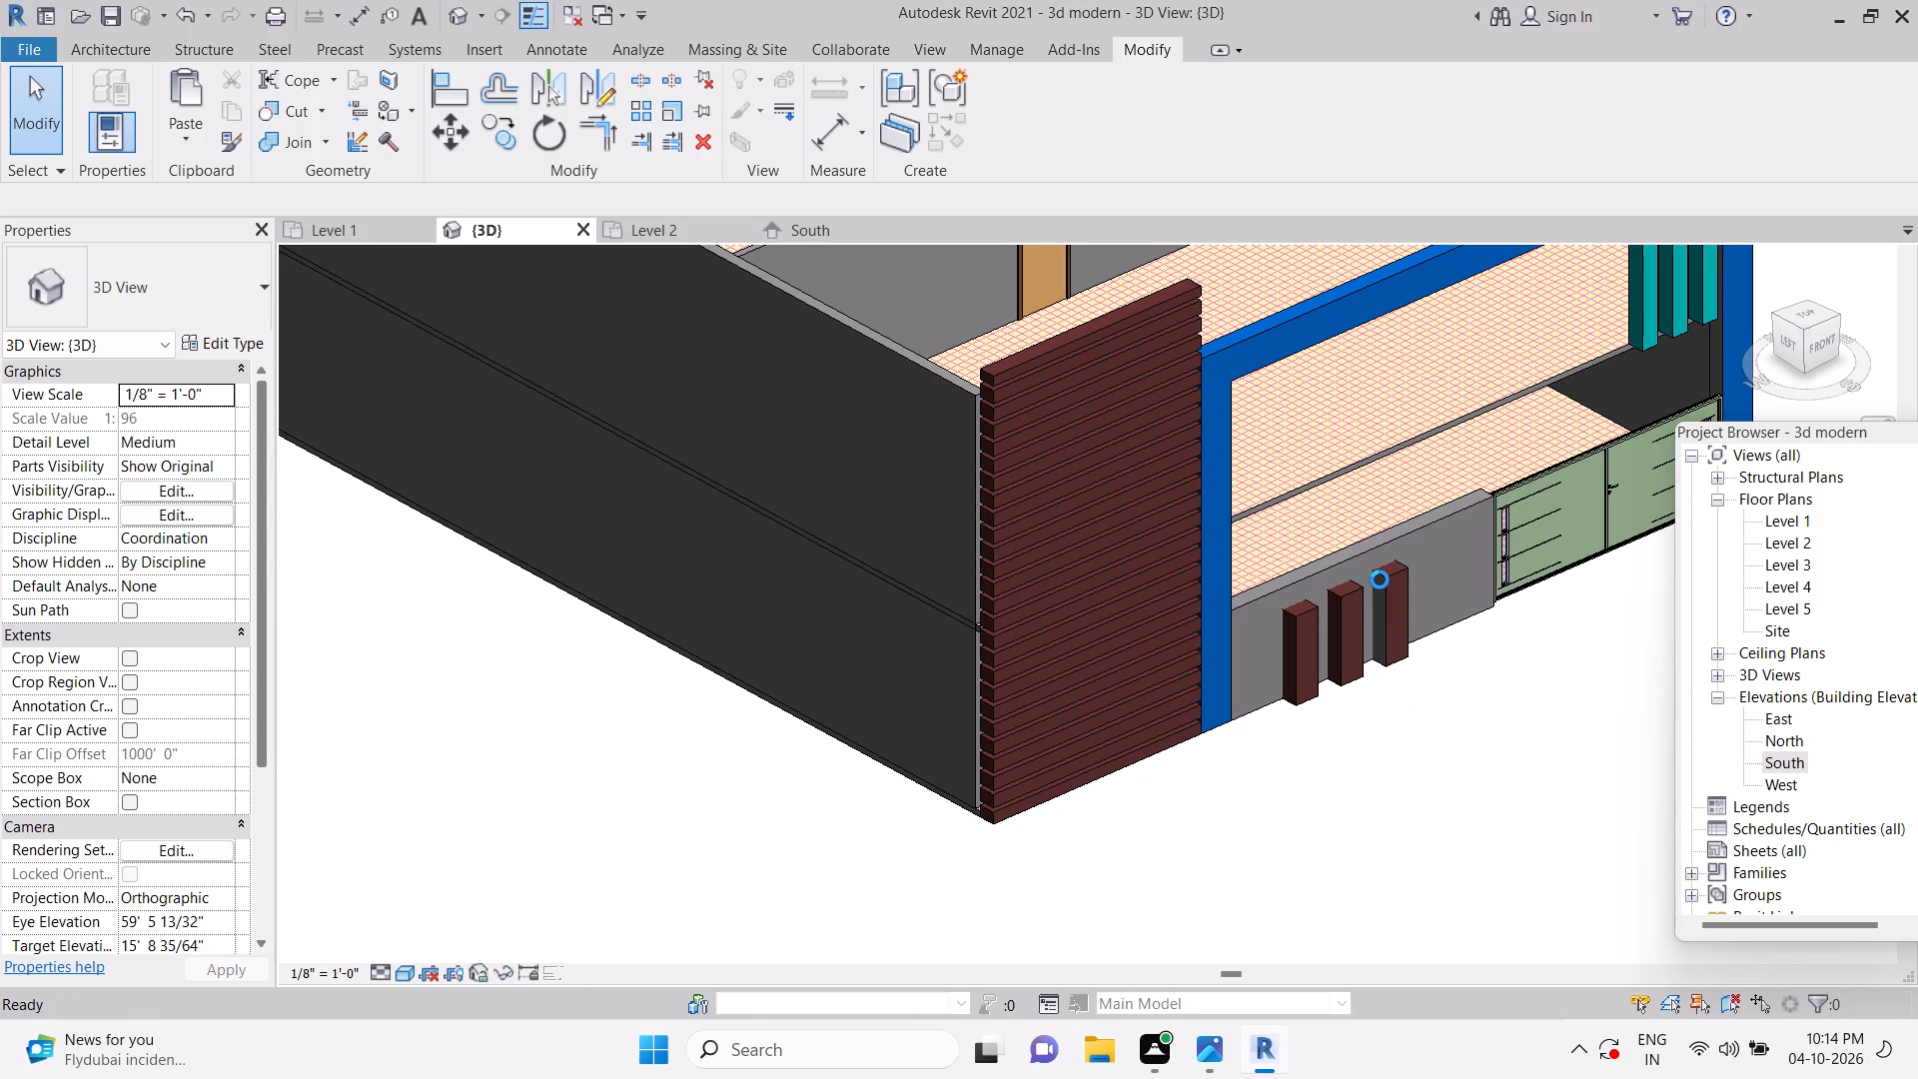
pyautogui.scroll(3, 1380, 579)
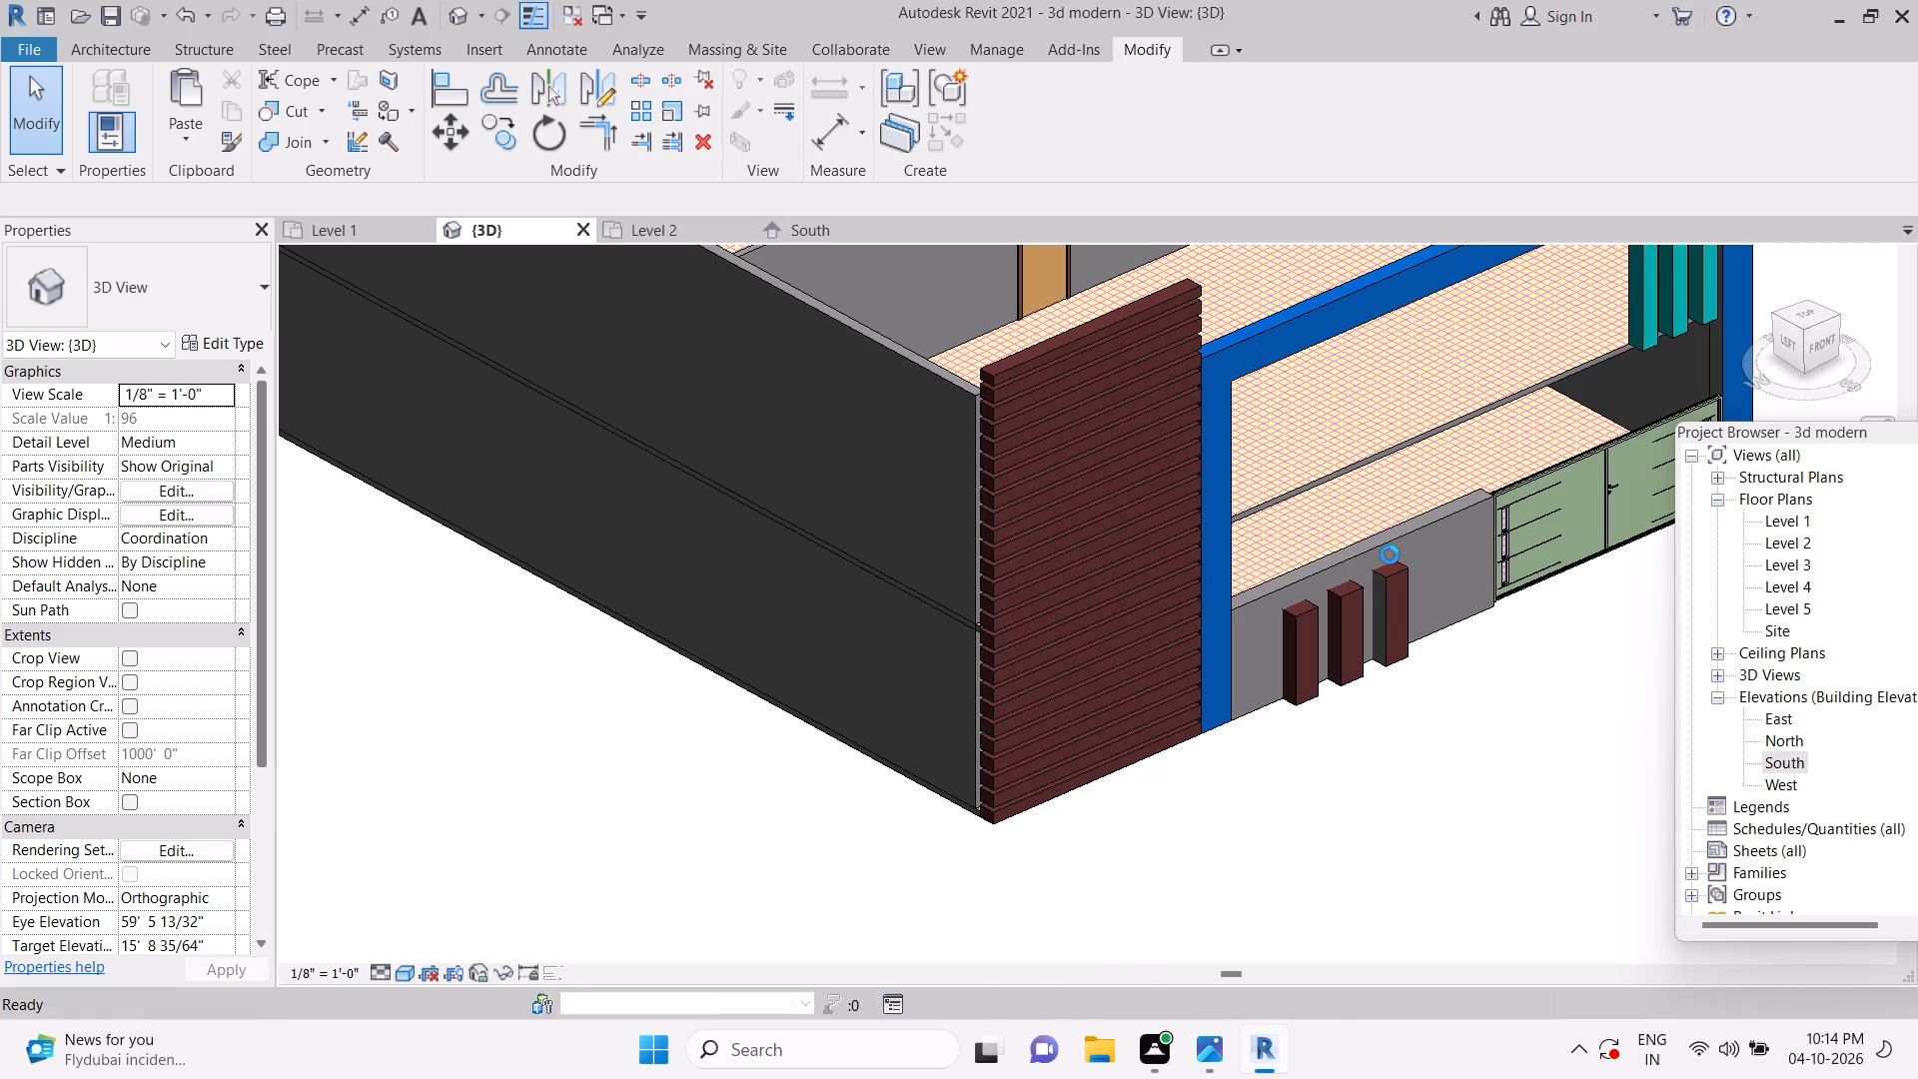
pyautogui.click(1424, 560)
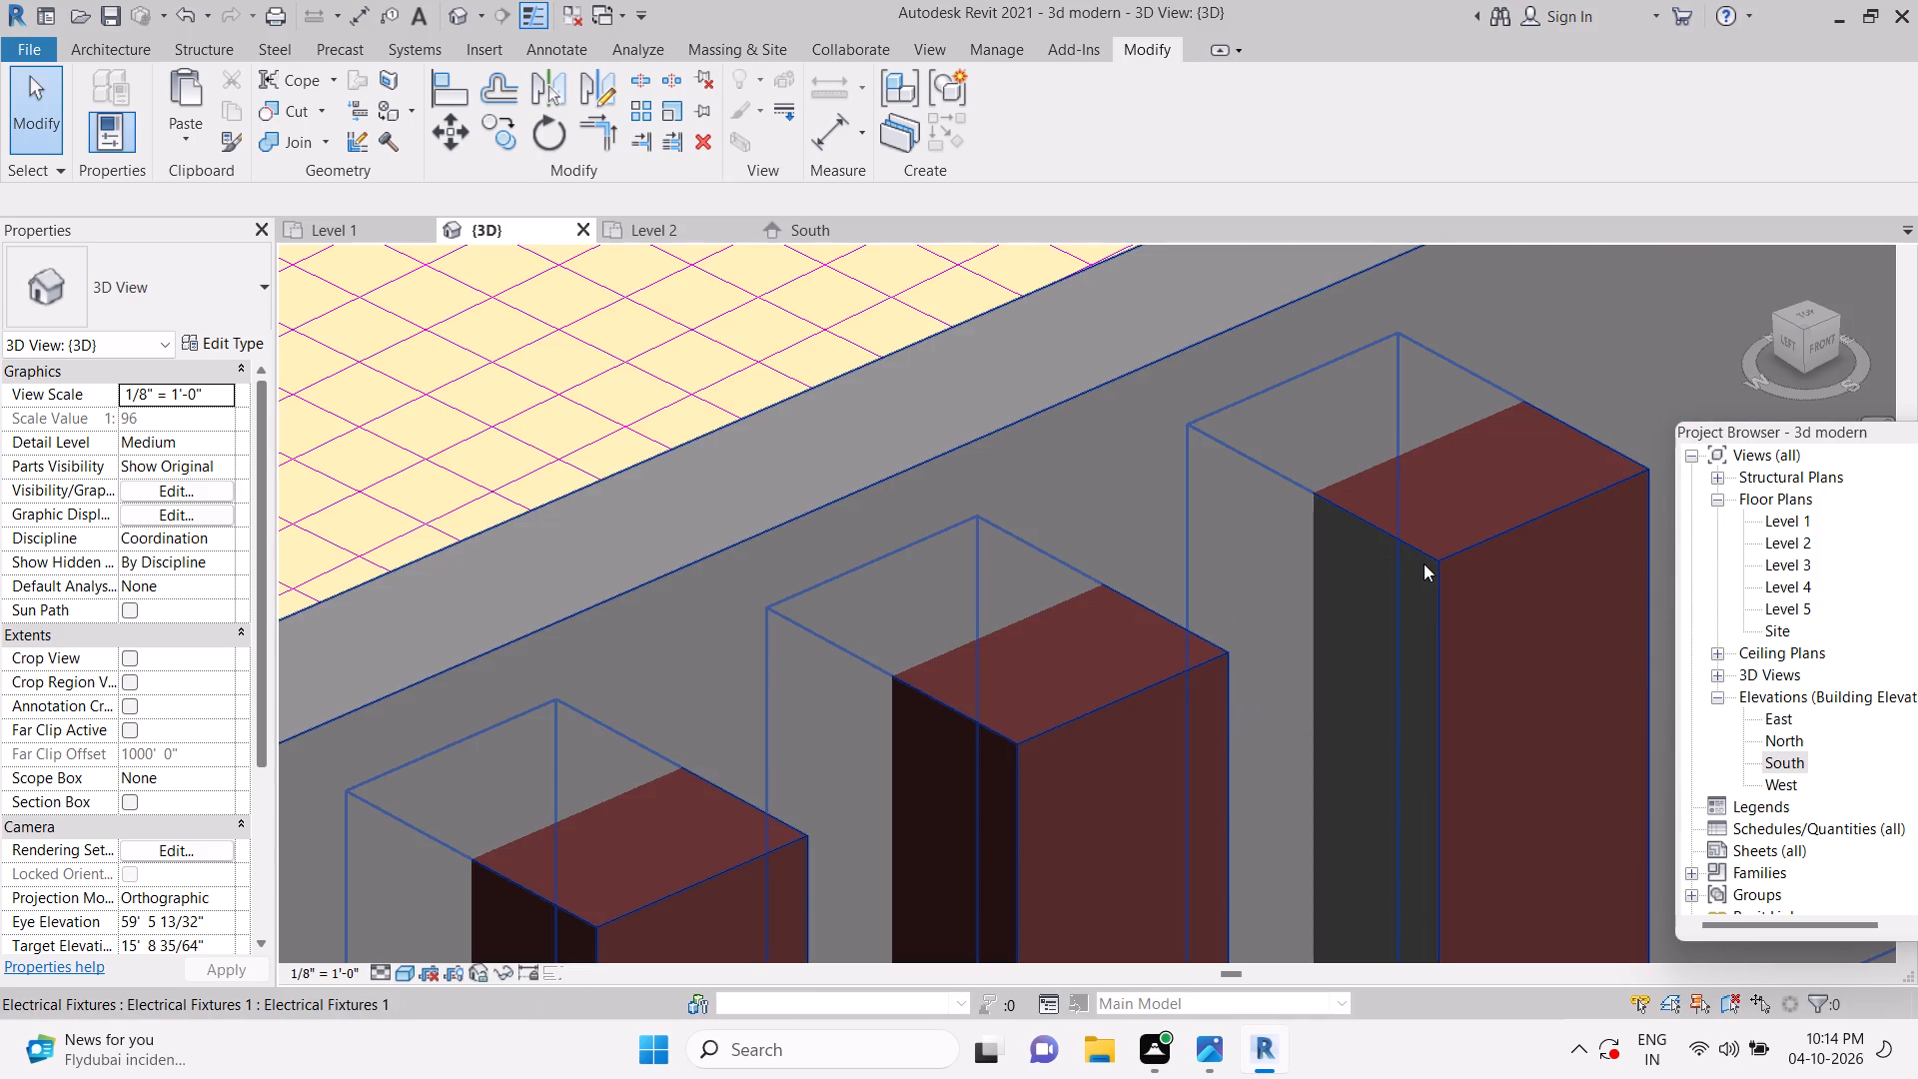
pyautogui.click(990, 119)
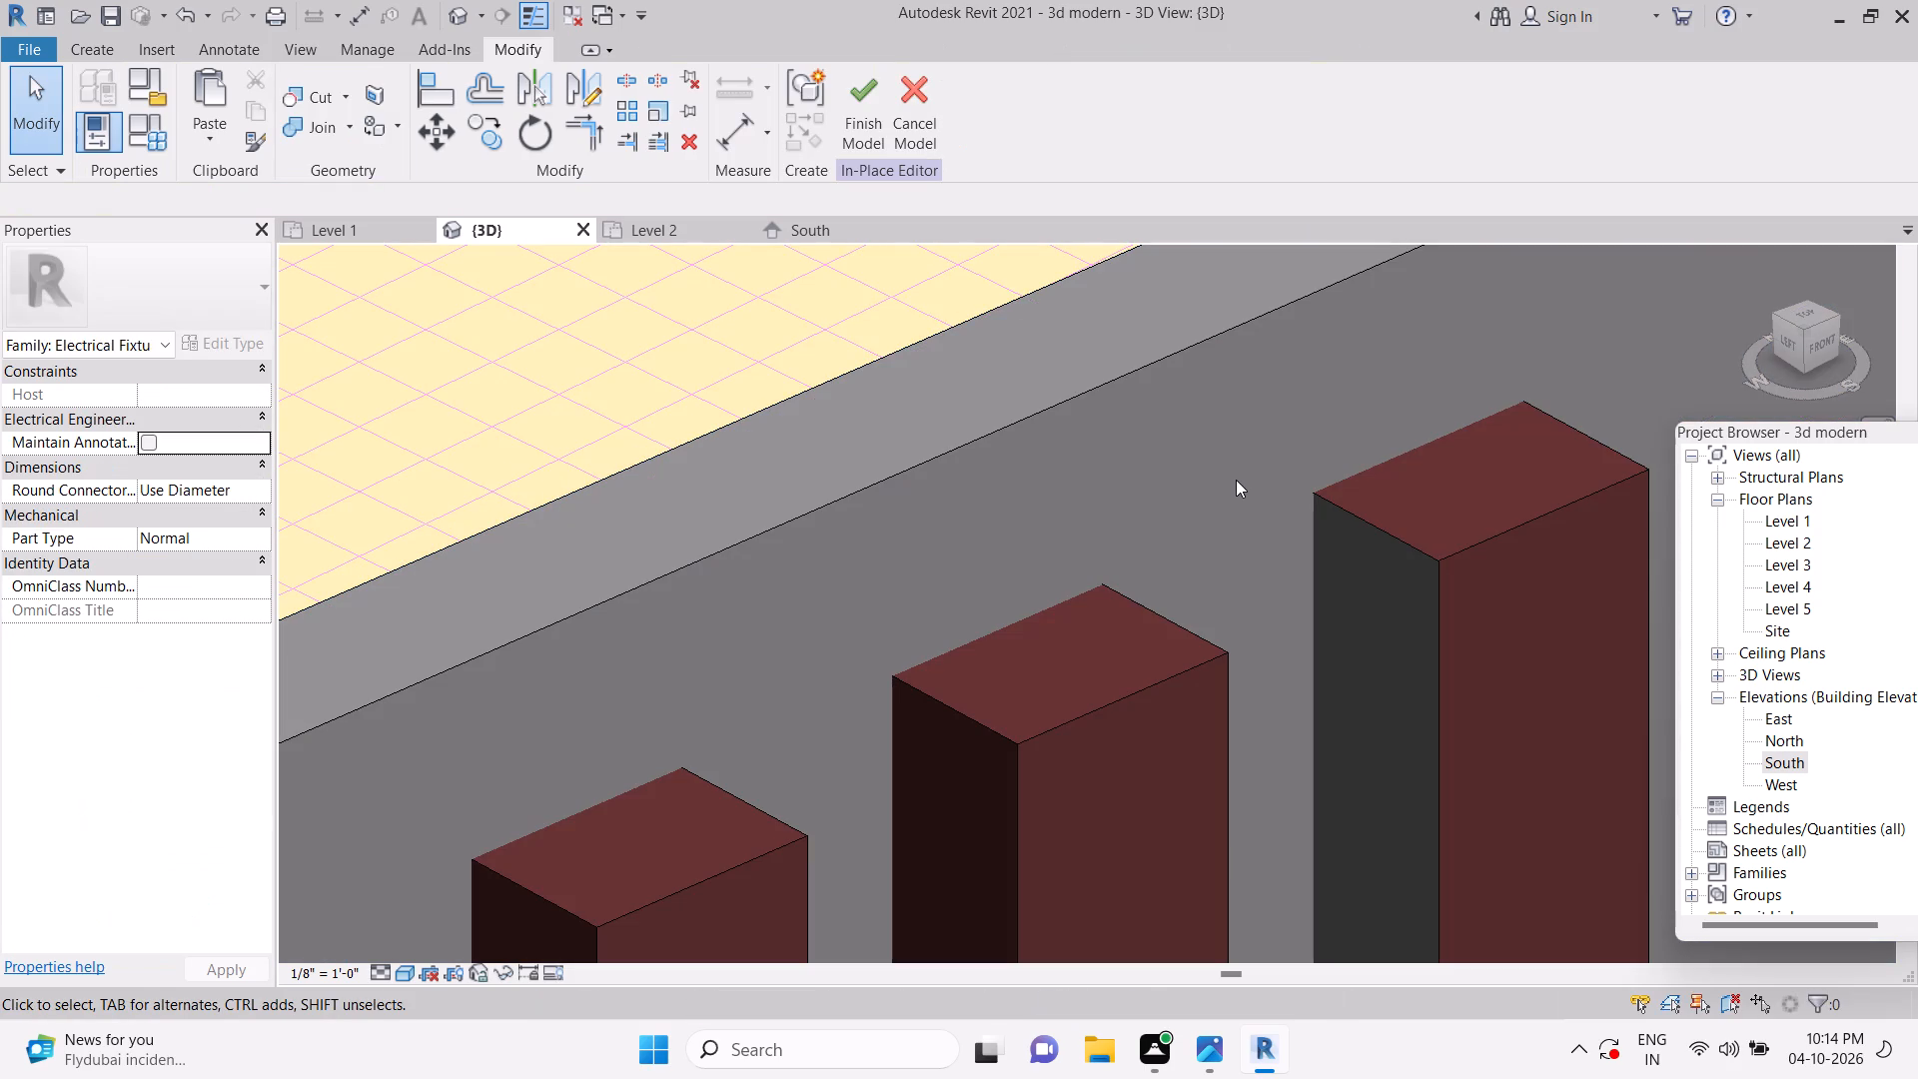
pyautogui.write('pt')
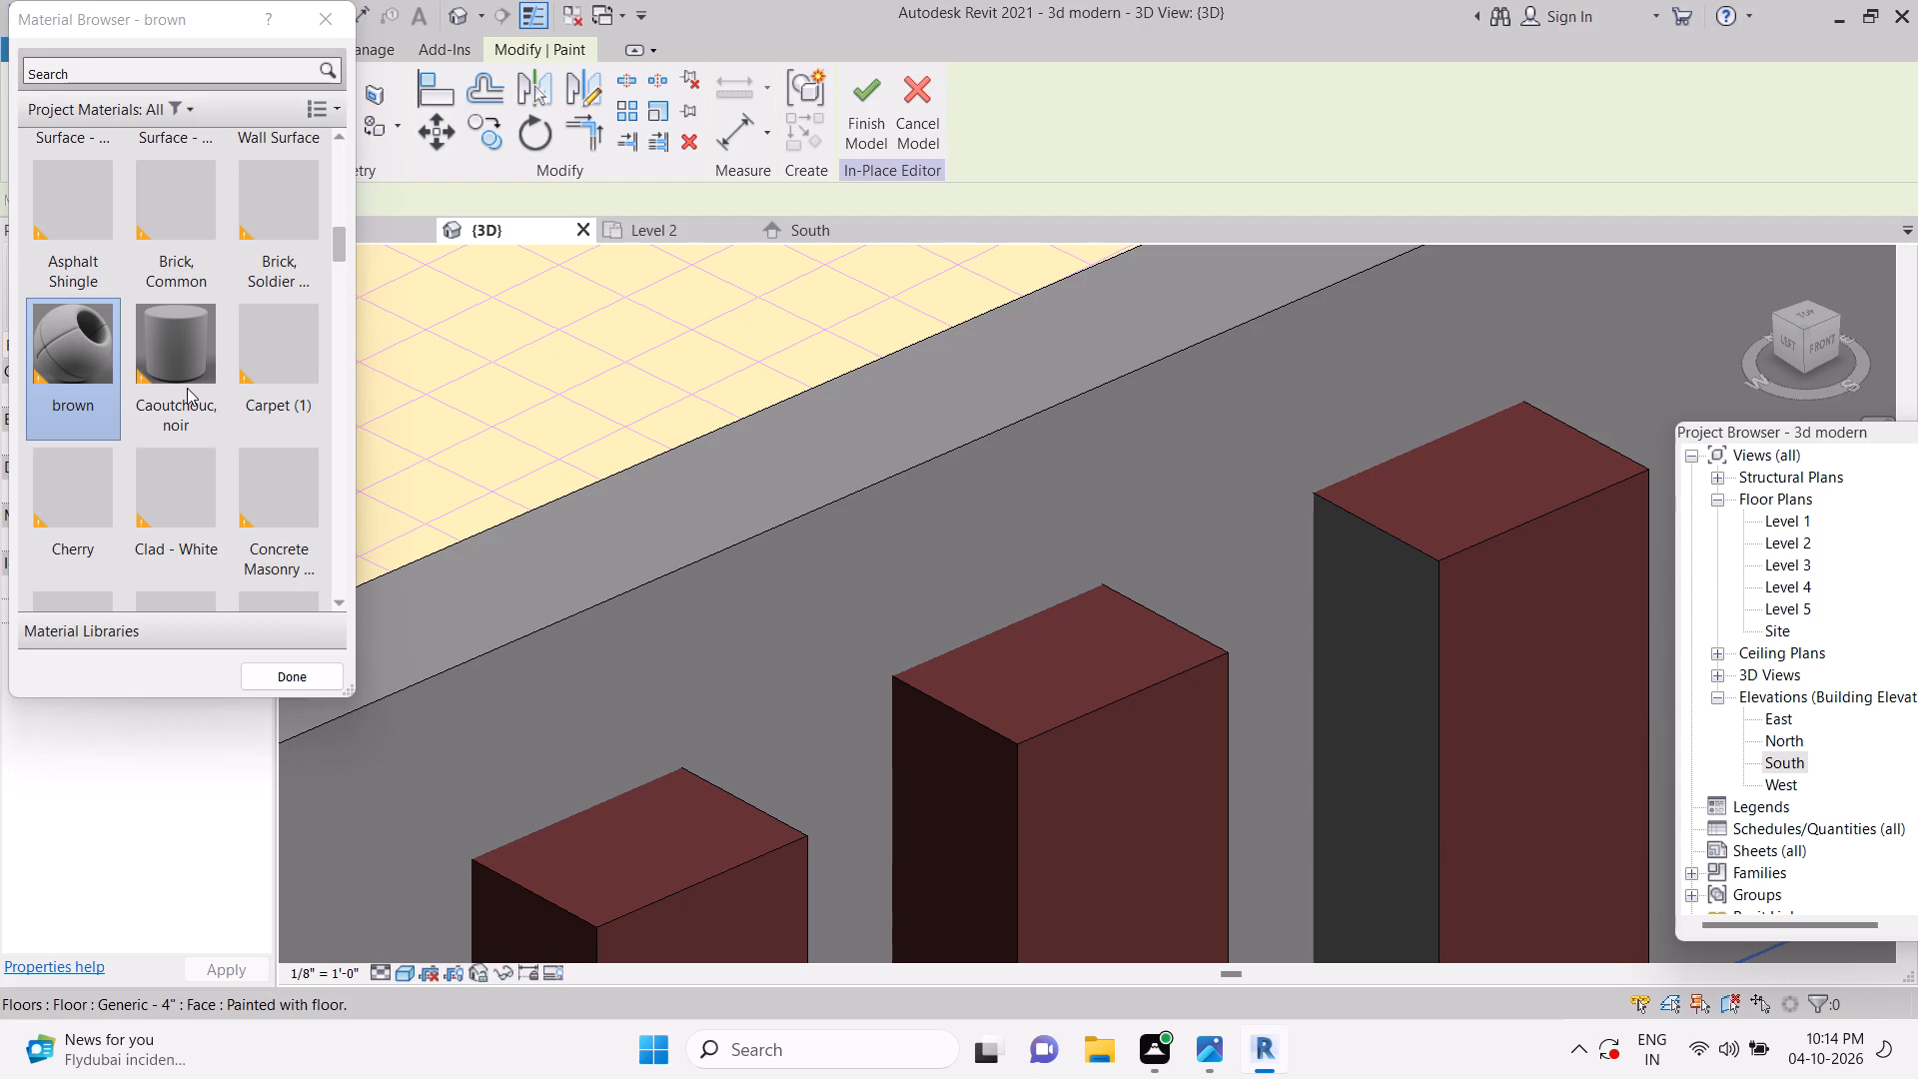
pyautogui.click(100, 366)
pyautogui.click(1419, 649)
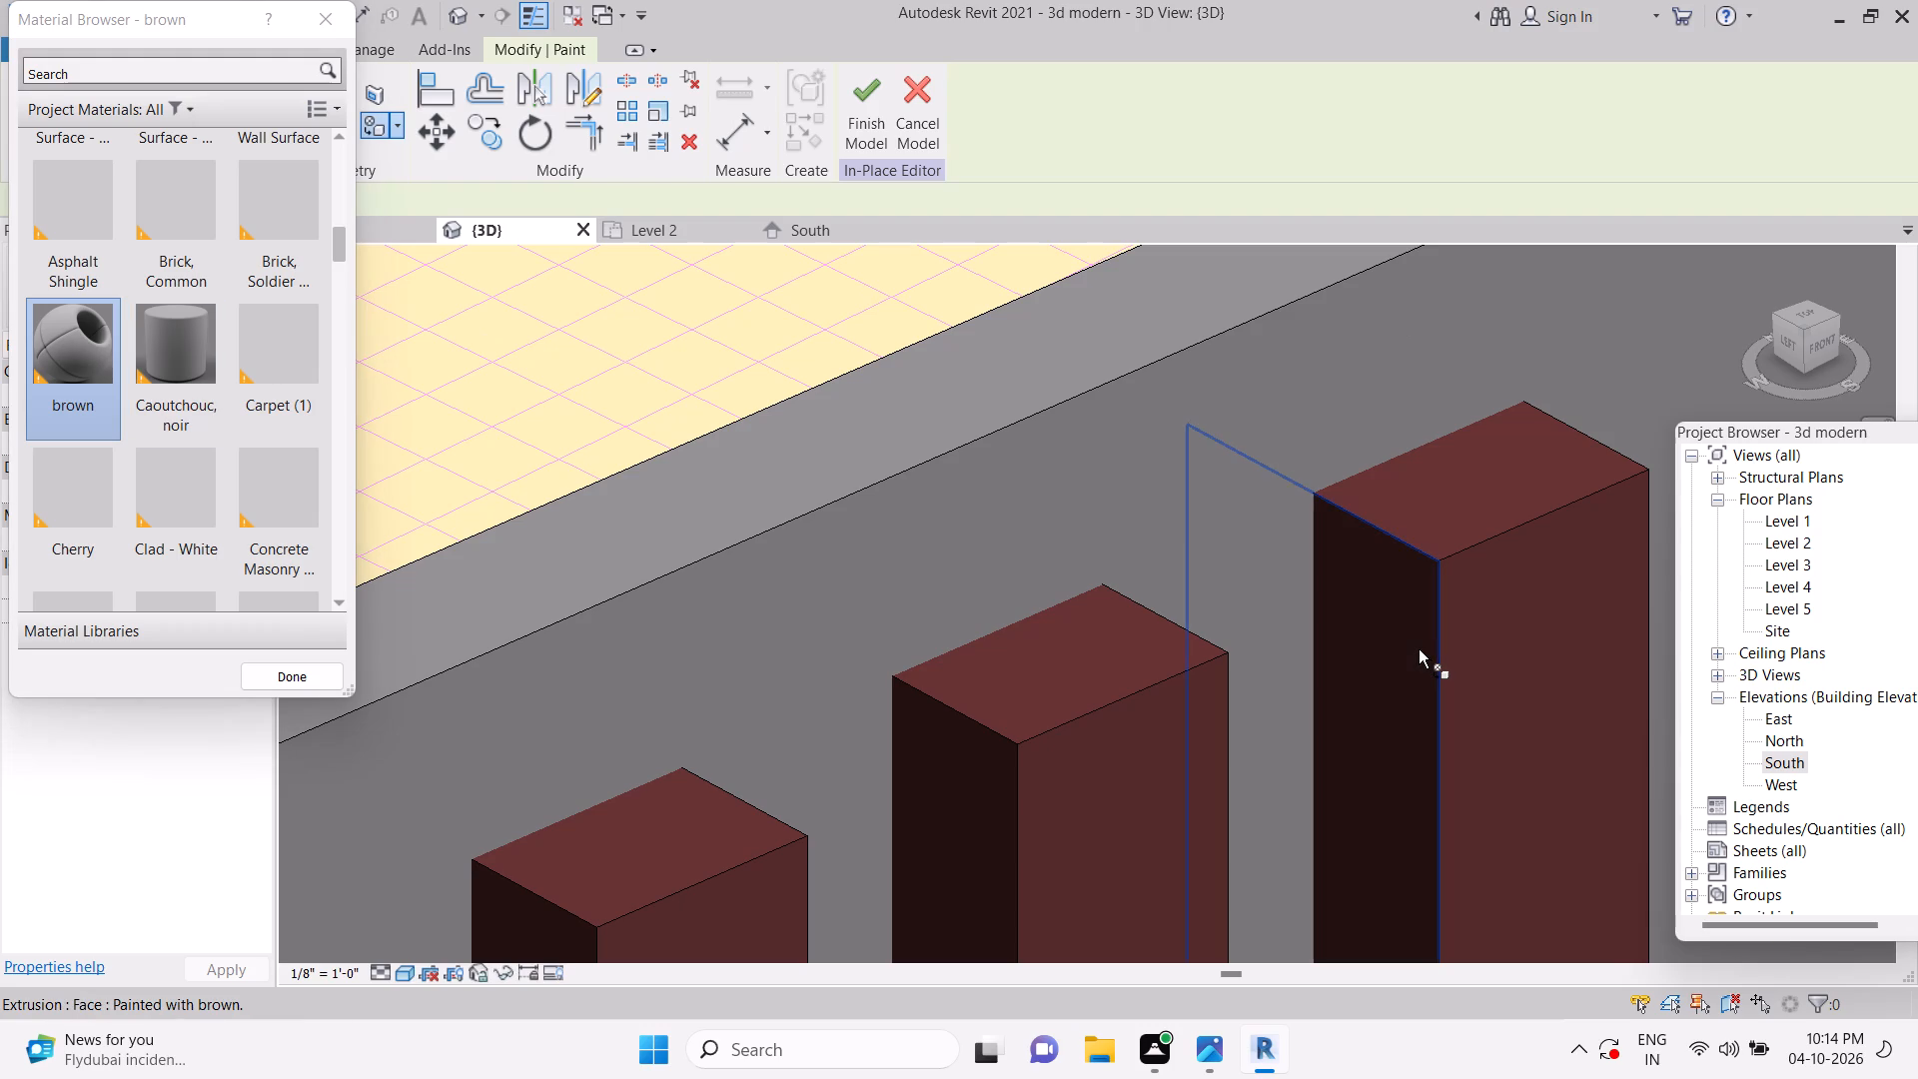
pyautogui.scroll(-5, 1414, 641)
pyautogui.click(858, 124)
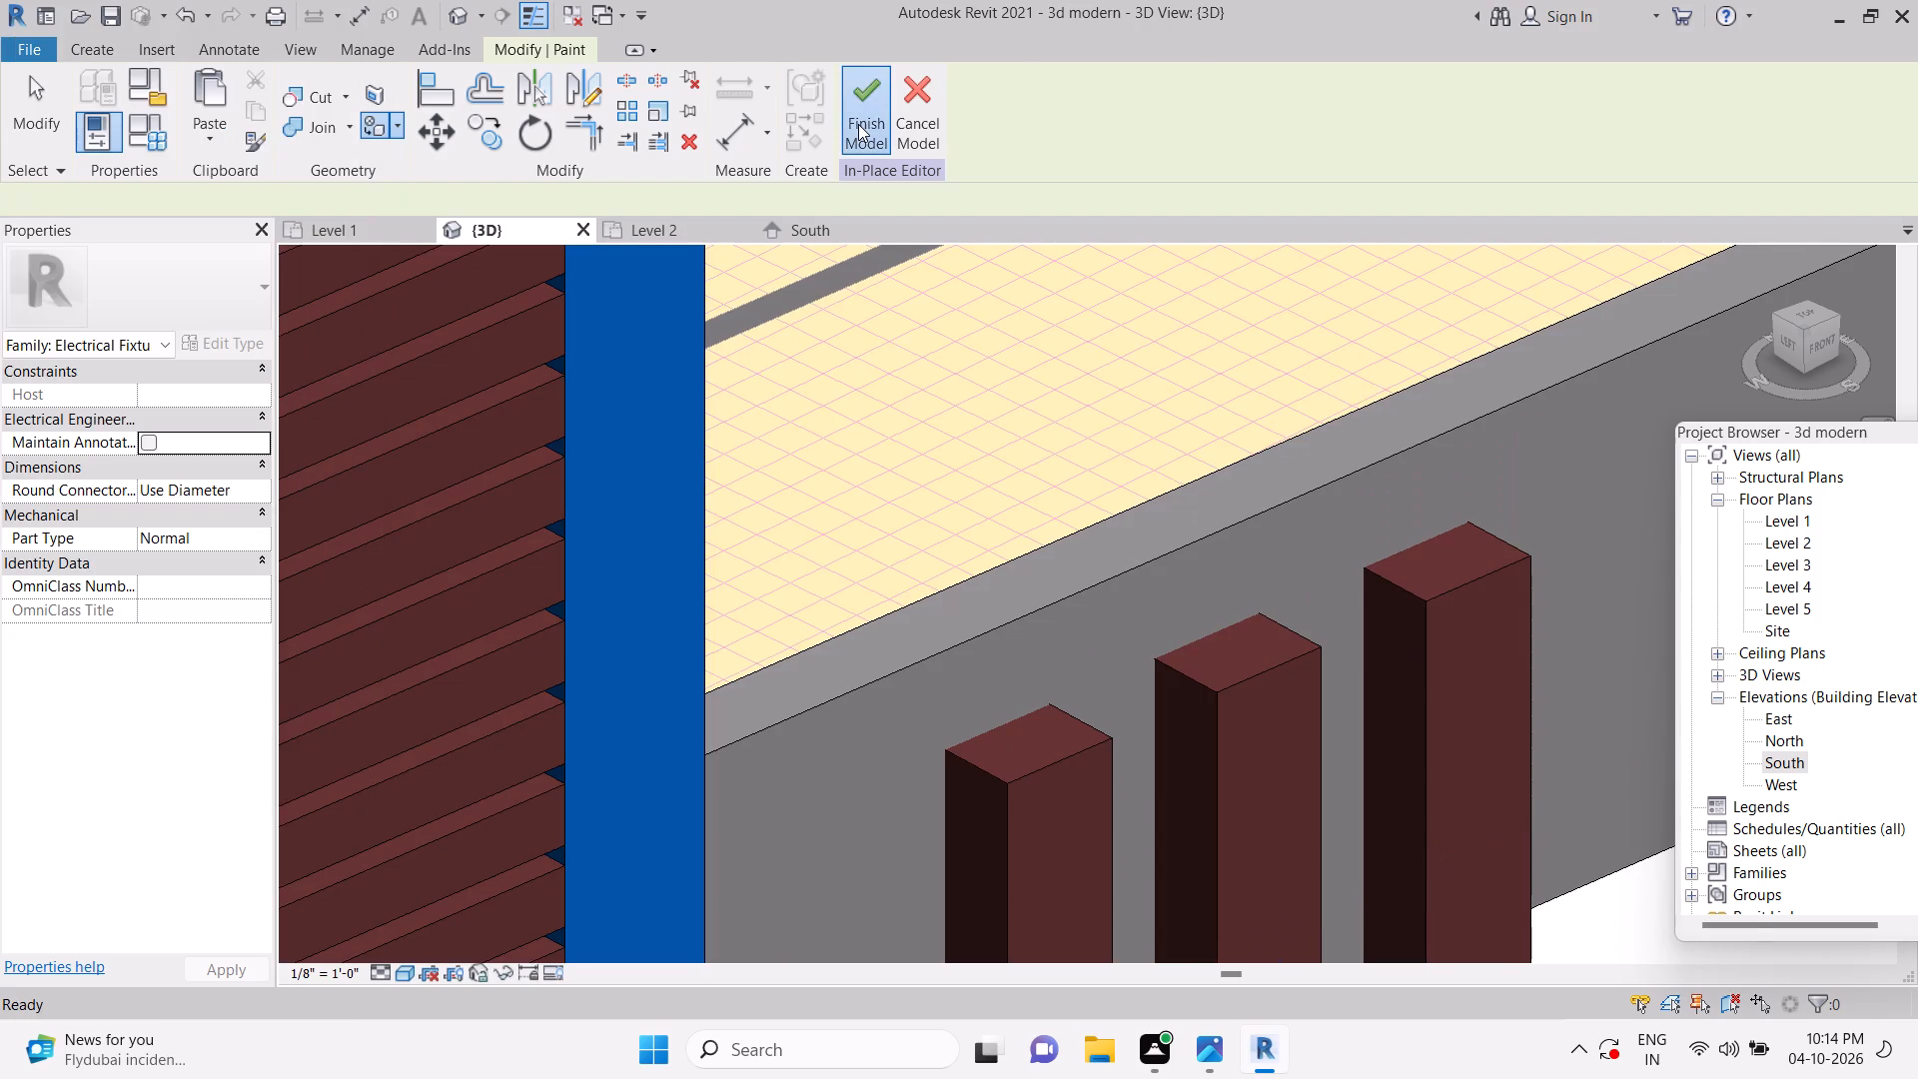
pyautogui.press('Escape')
pyautogui.scroll(-9, 1069, 532)
pyautogui.press('Escape')
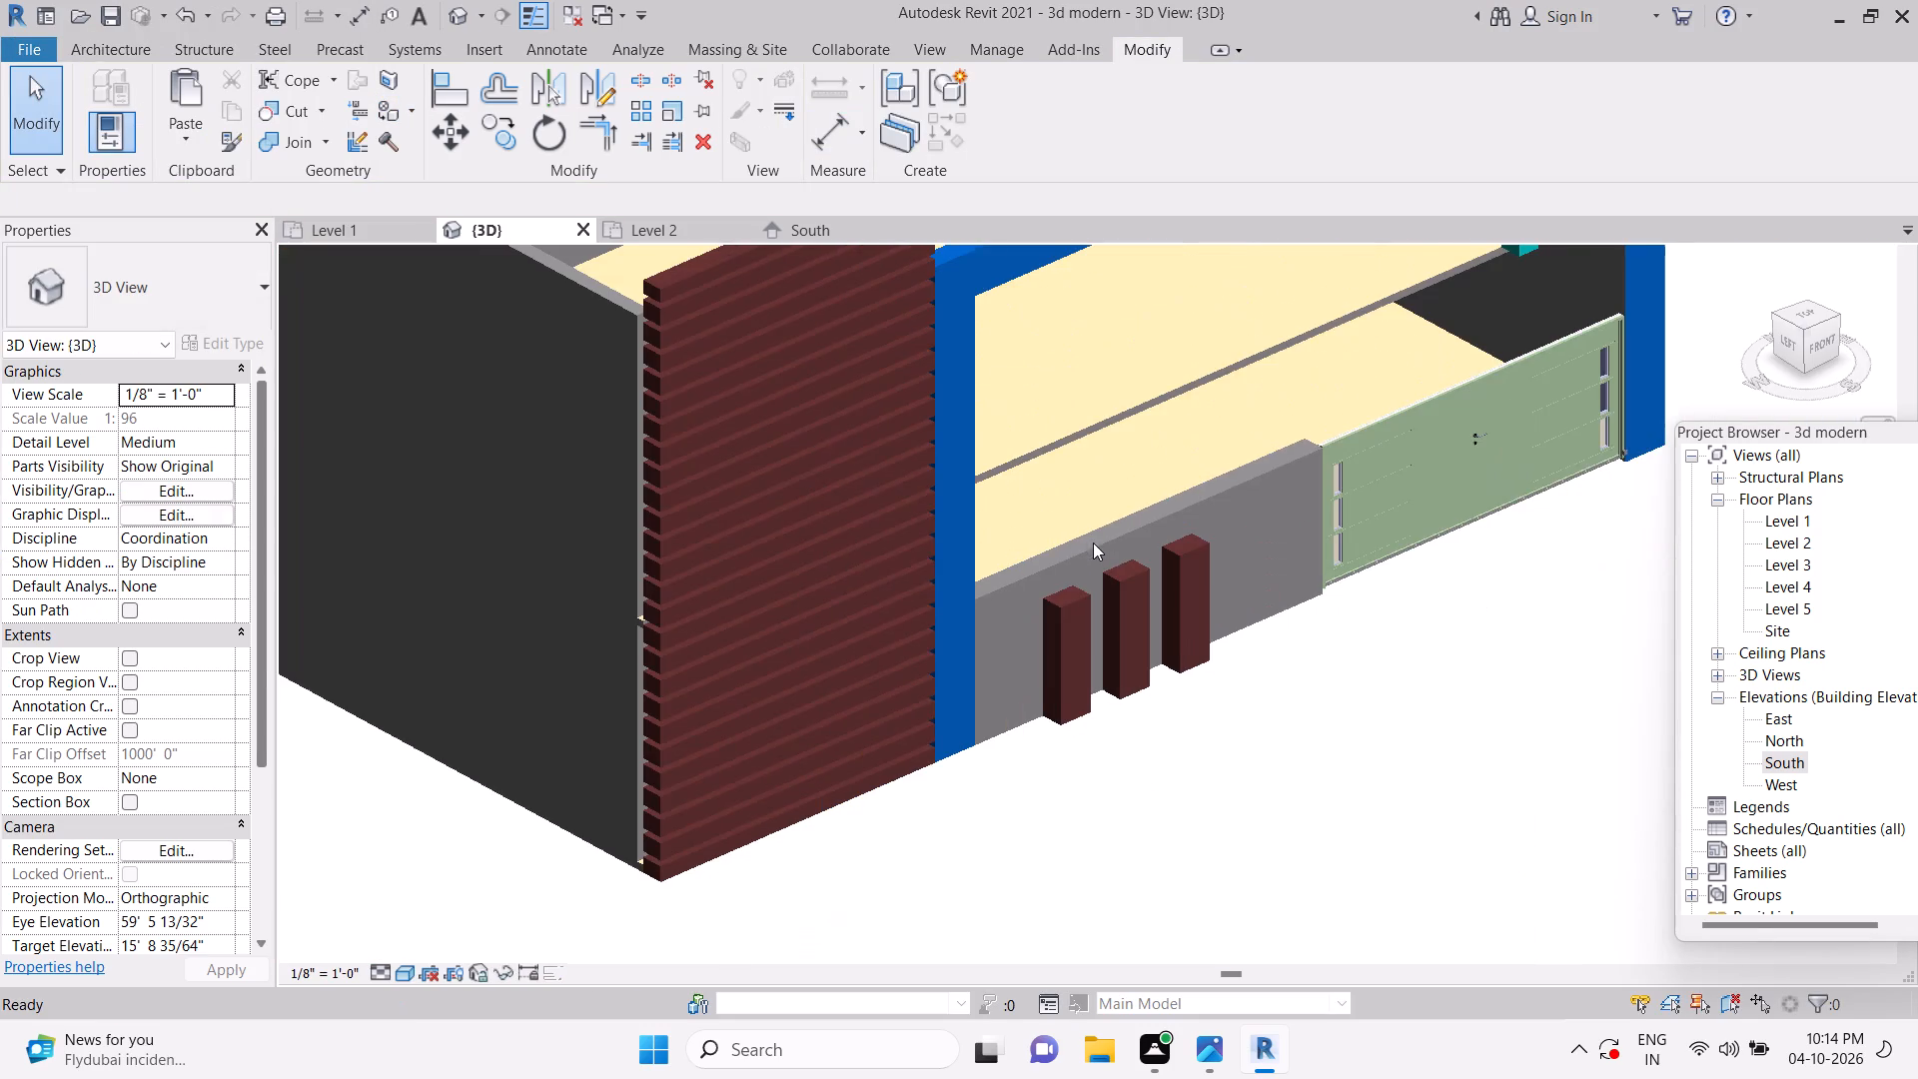
# Save the project with the completed post painting.
pyautogui.hotkey('ctrl', 's')
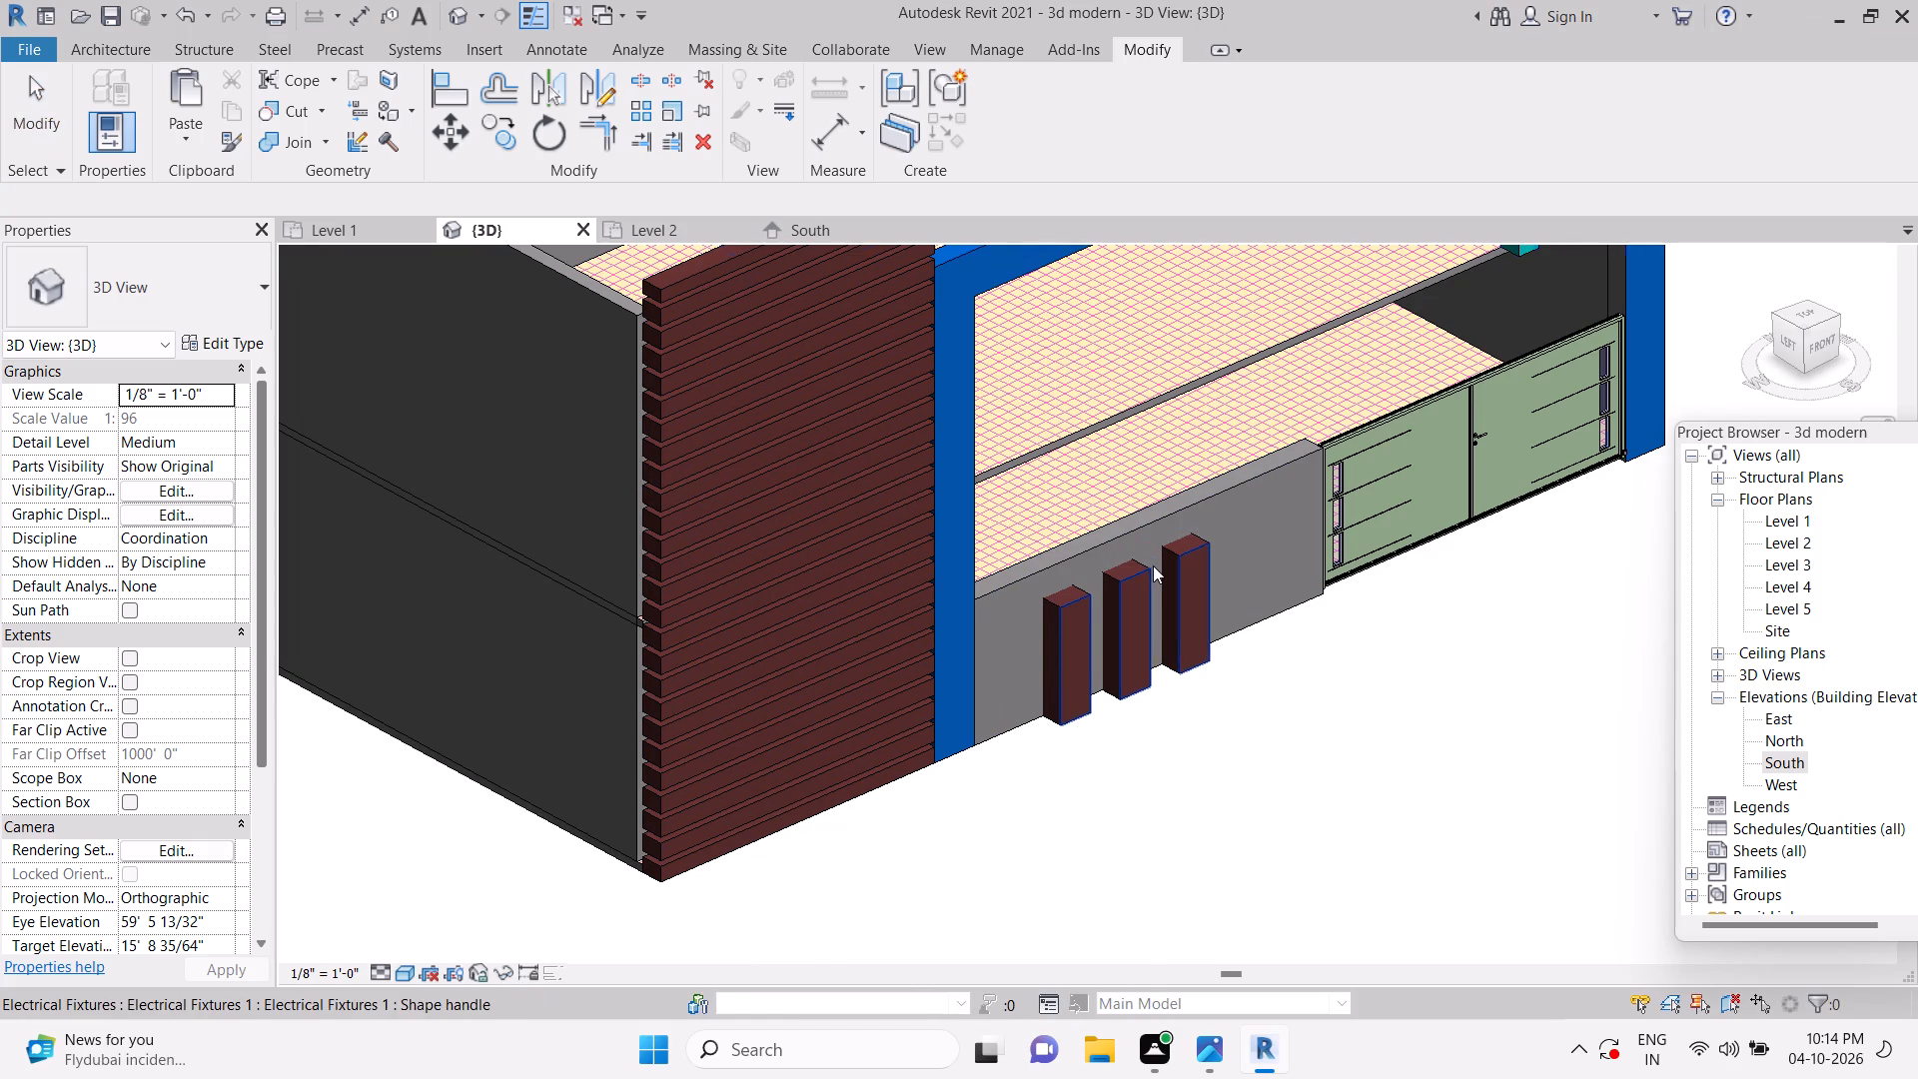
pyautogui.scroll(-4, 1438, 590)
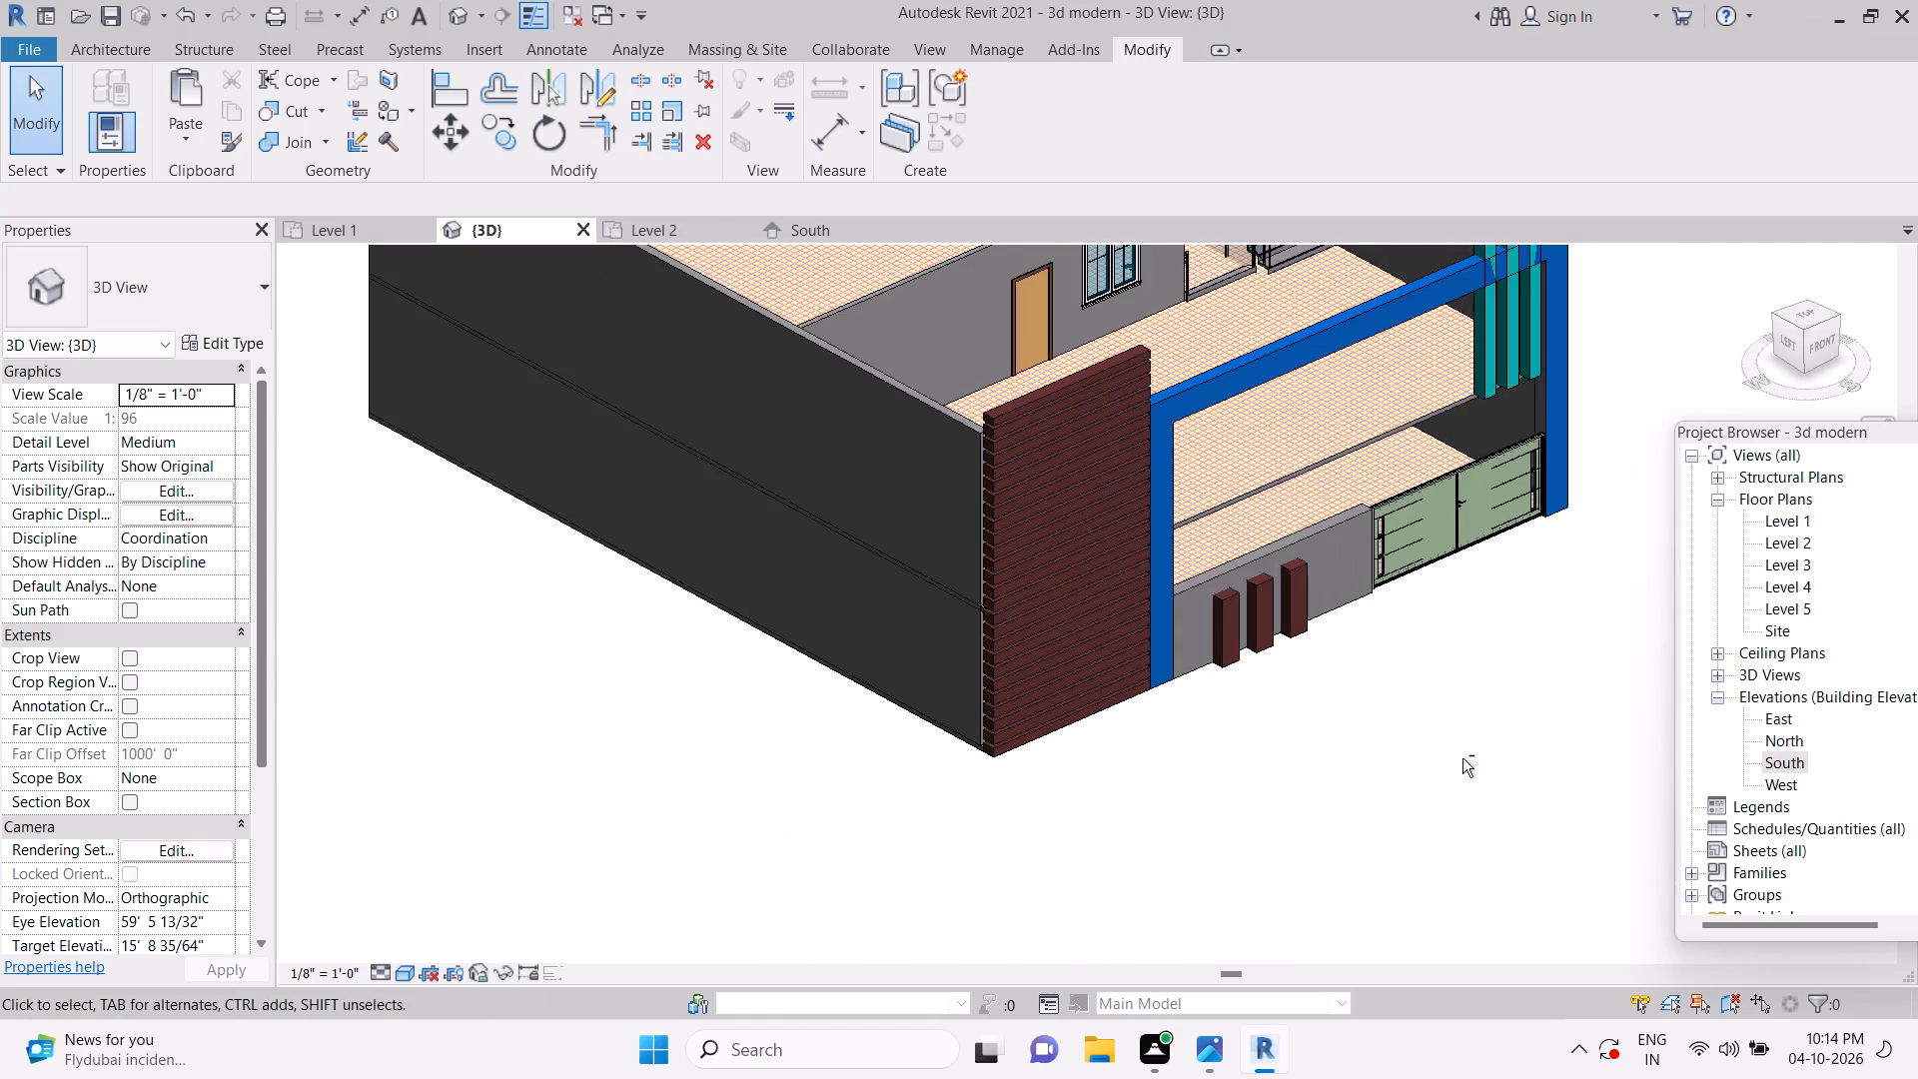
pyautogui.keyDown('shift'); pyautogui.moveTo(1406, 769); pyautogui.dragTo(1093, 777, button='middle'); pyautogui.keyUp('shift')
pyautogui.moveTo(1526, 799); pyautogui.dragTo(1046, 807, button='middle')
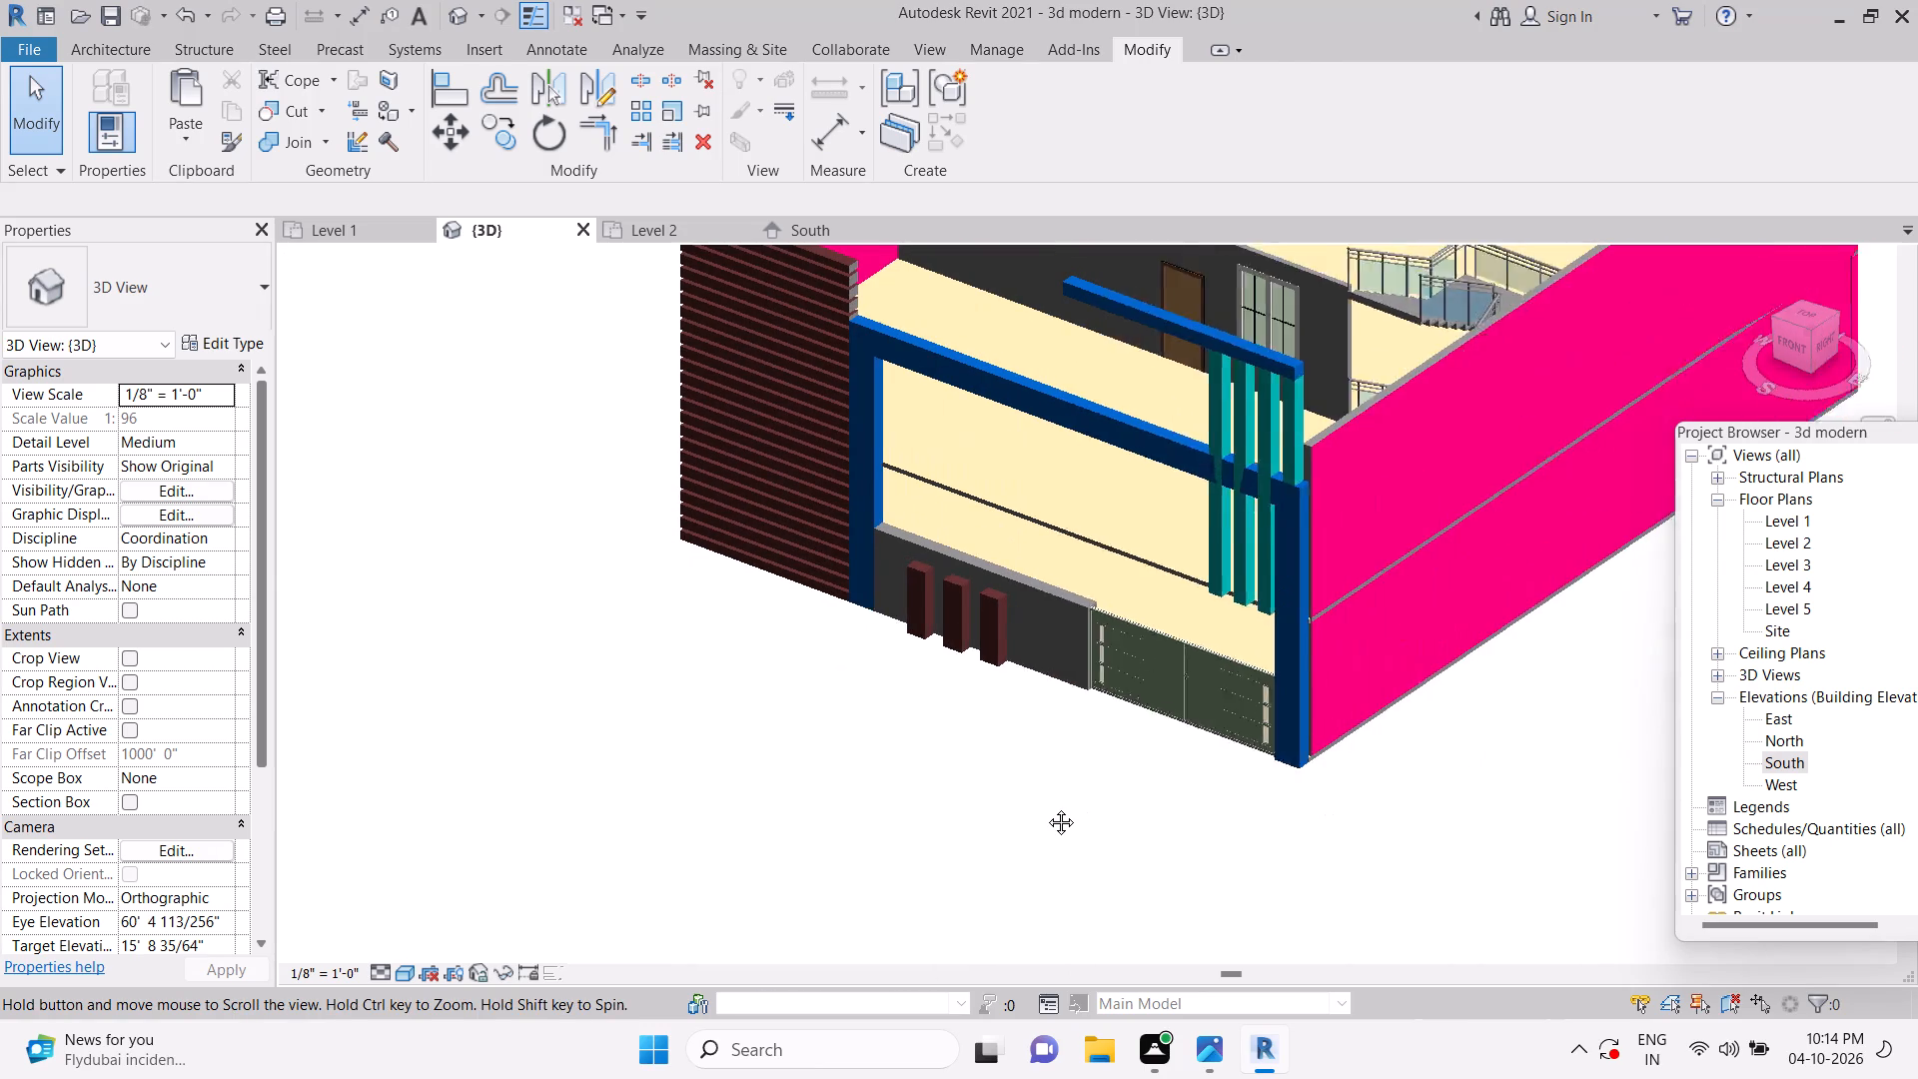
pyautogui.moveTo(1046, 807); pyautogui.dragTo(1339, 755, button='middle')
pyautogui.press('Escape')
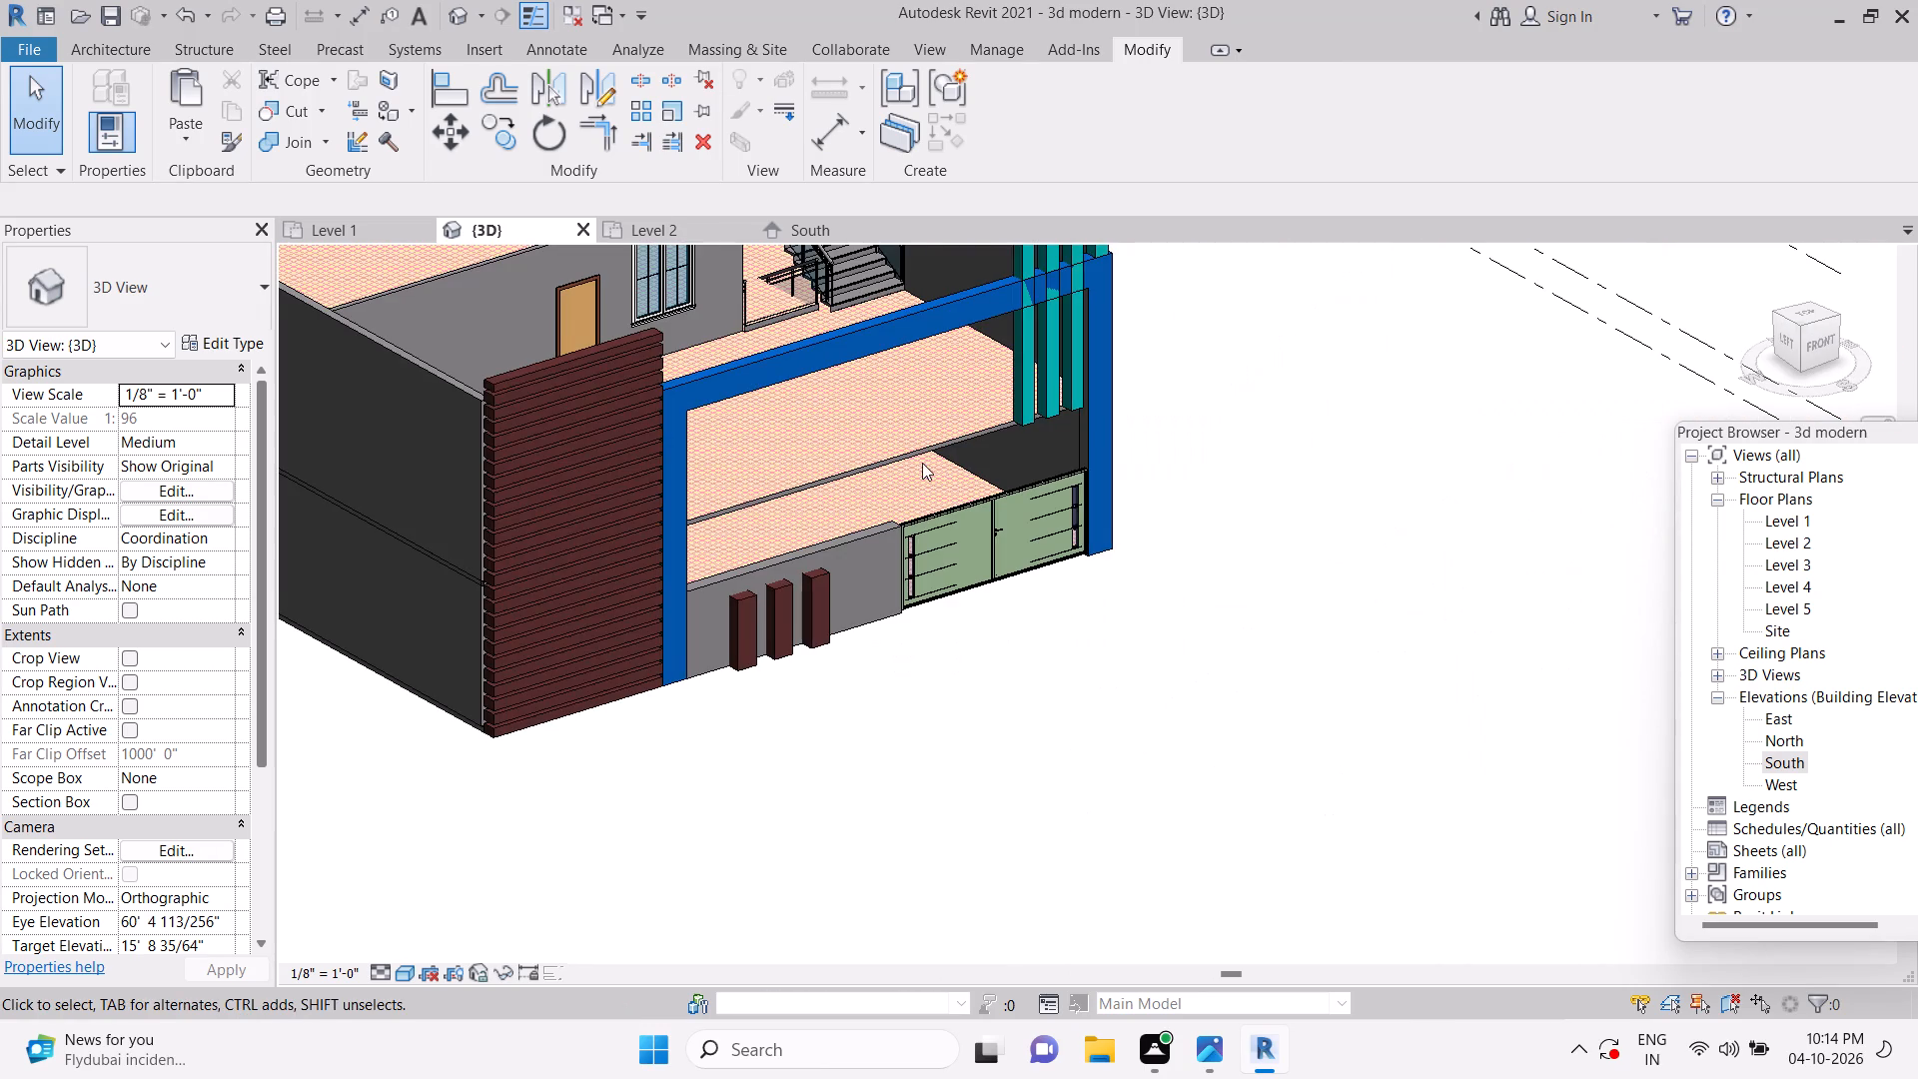
# Reopen the facade's in-place model, set the large blue frame's Extrusion End to 9", and finish the model.
pyautogui.click(705, 385)
pyautogui.keyDown('shift'); pyautogui.moveTo(1361, 594); pyautogui.dragTo(1175, 606, button='middle'); pyautogui.keyUp('shift')
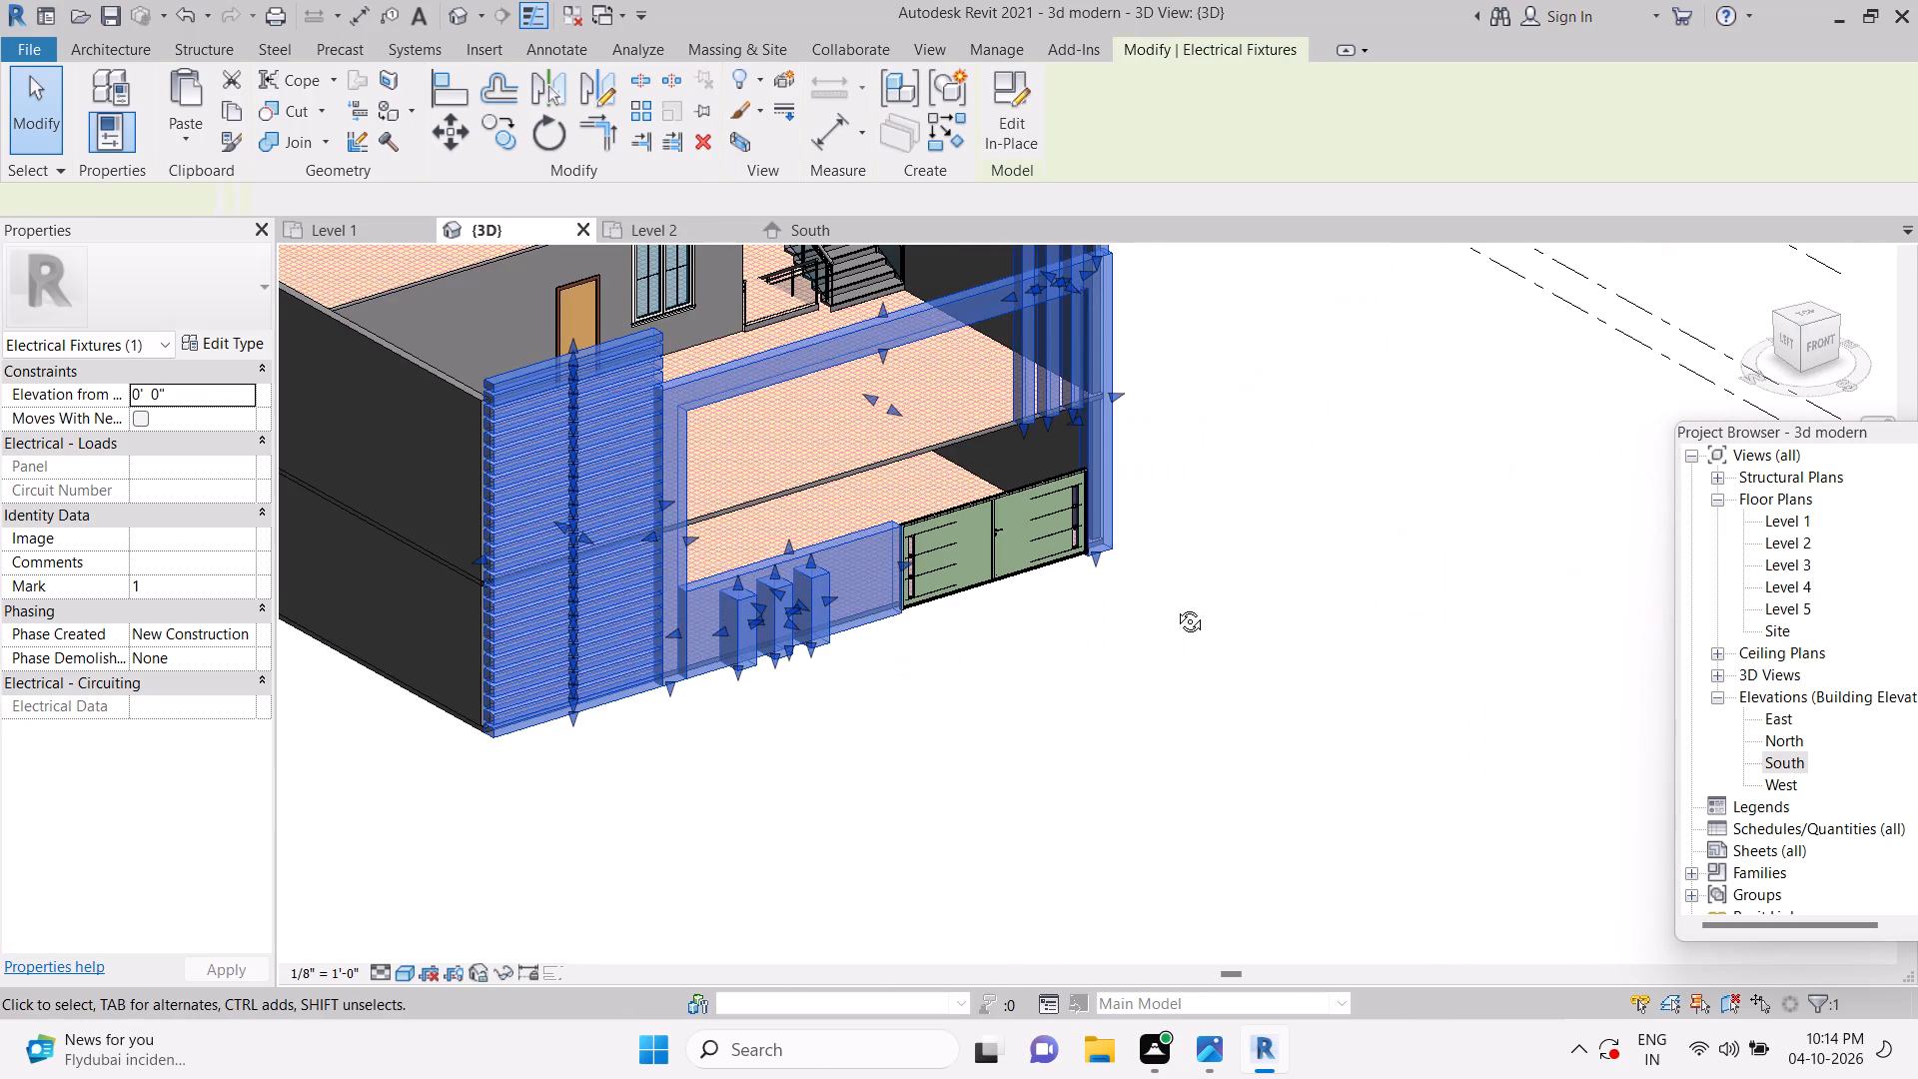
pyautogui.keyDown('shift'); pyautogui.moveTo(1175, 606); pyautogui.dragTo(901, 595, button='middle'); pyautogui.keyUp('shift')
pyautogui.click(996, 101)
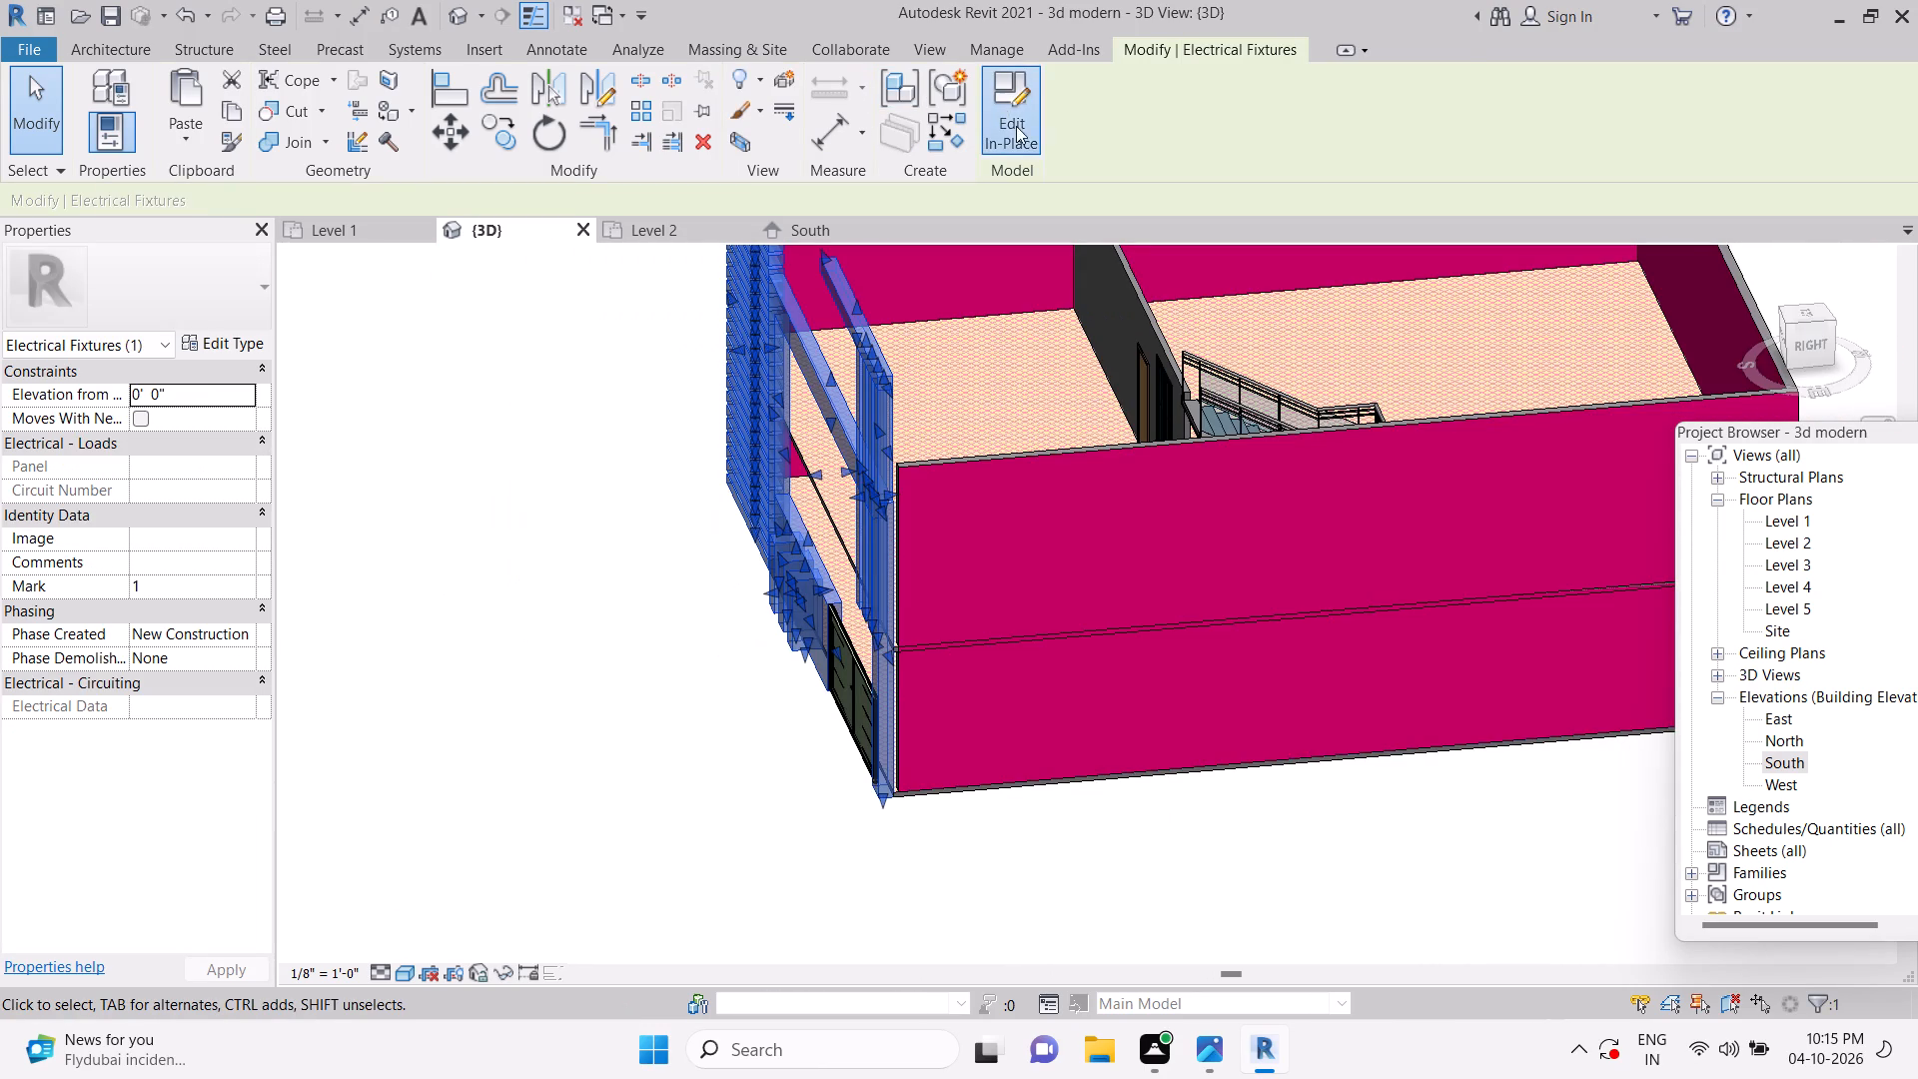
pyautogui.scroll(7, 863, 404)
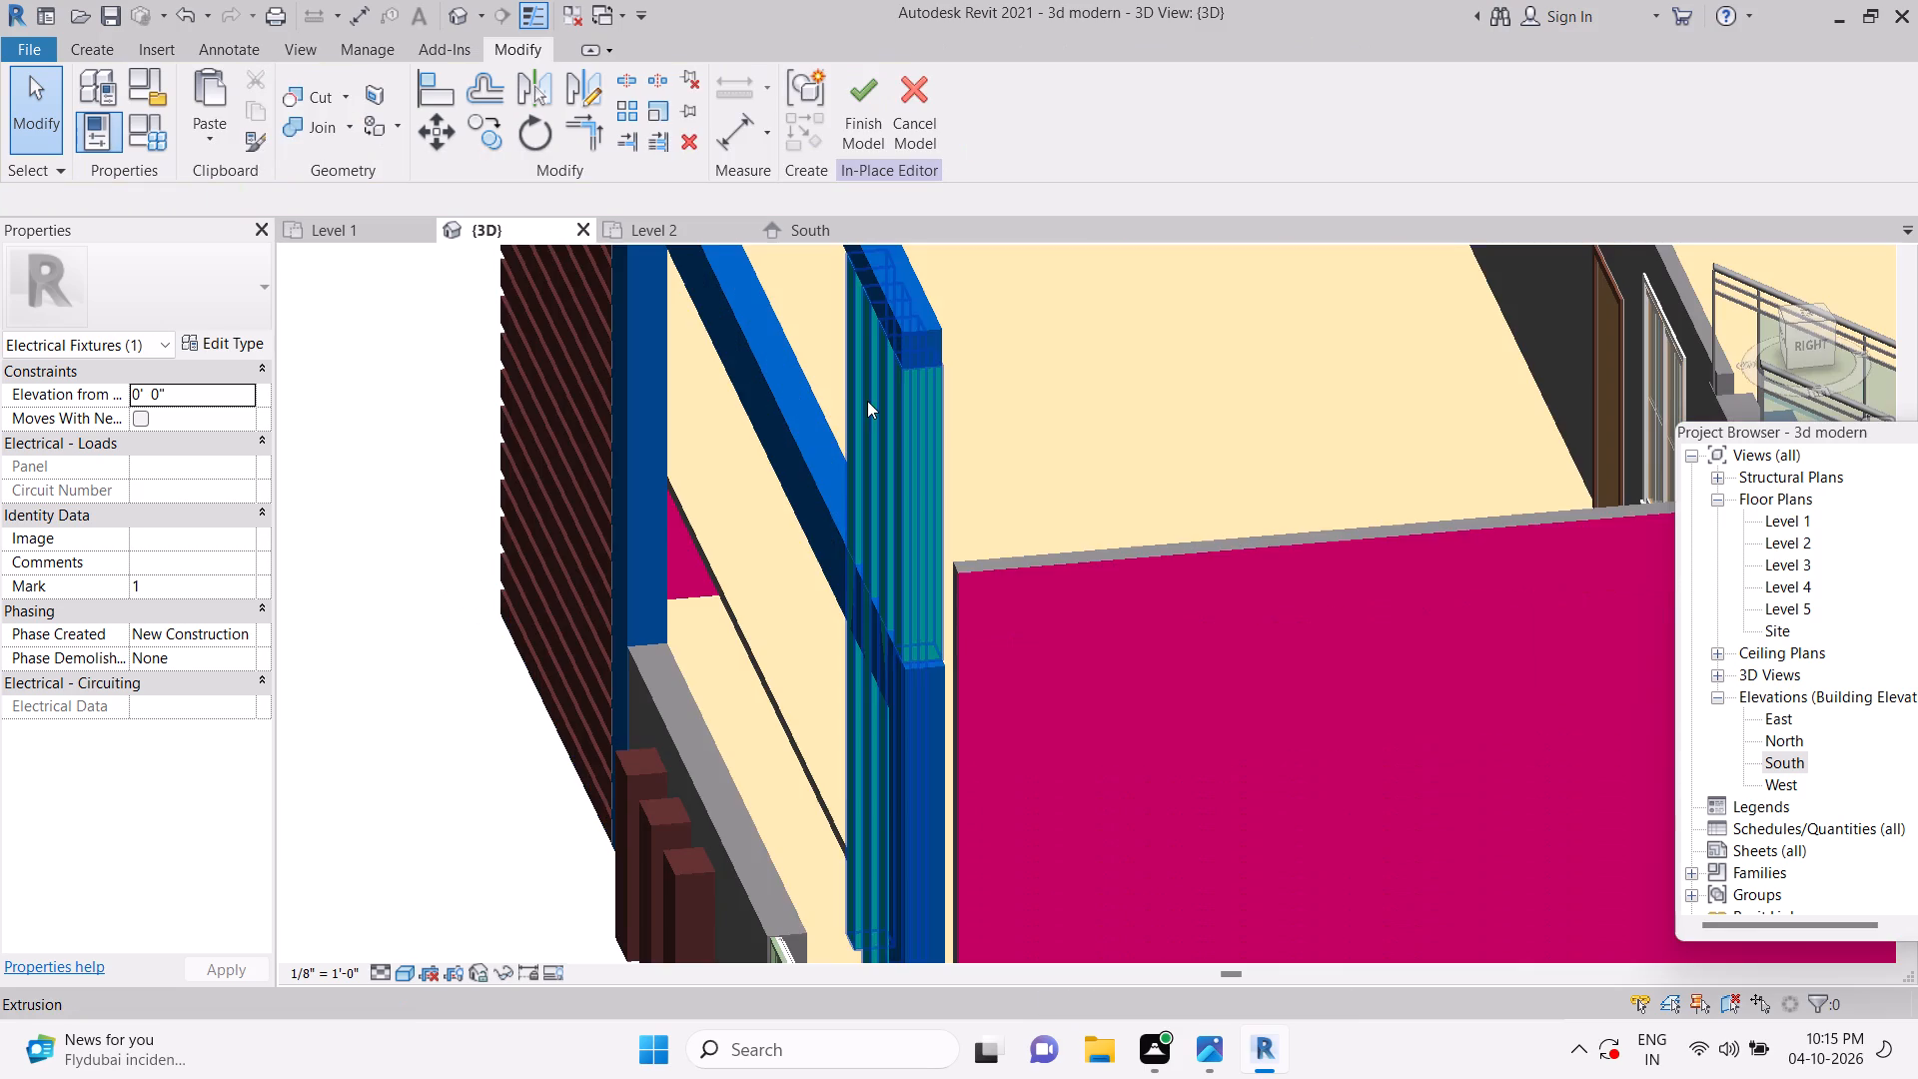
pyautogui.press('Escape')
pyautogui.click(816, 472)
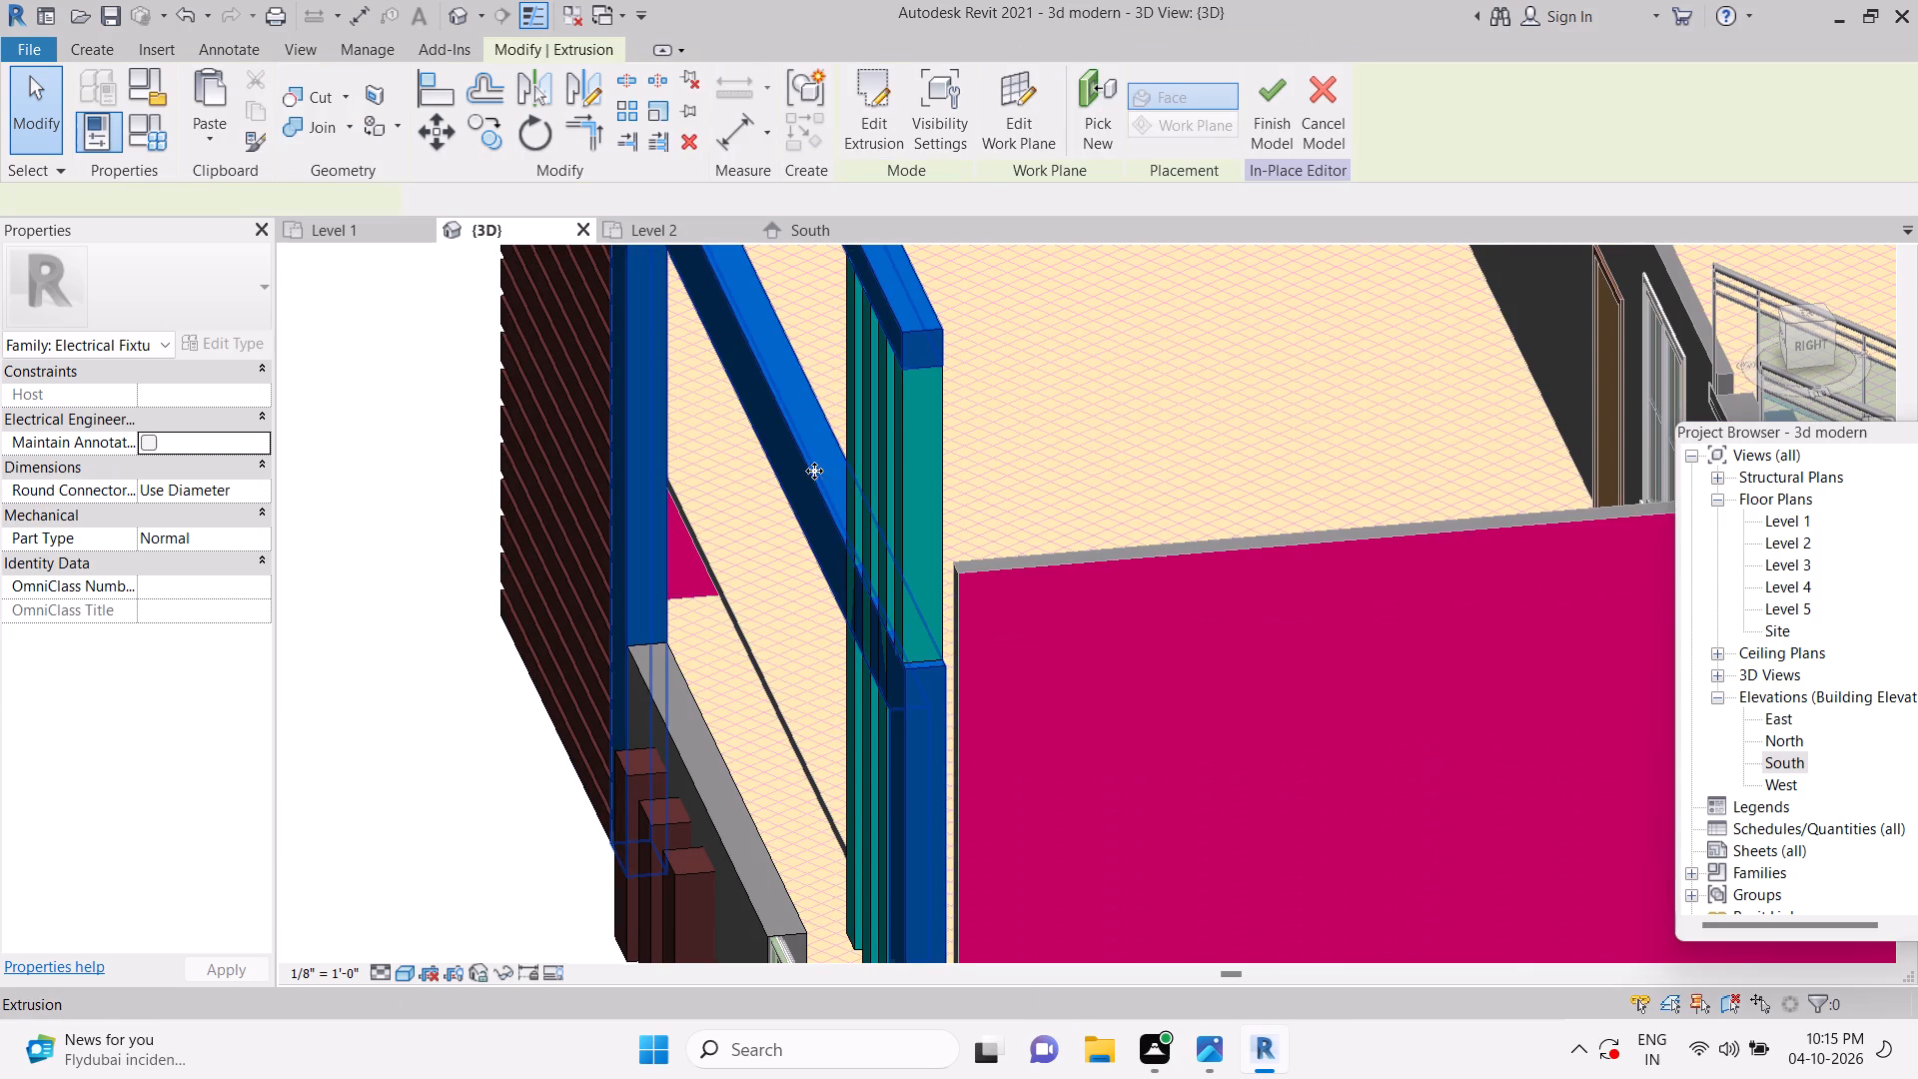
pyautogui.click(190, 403)
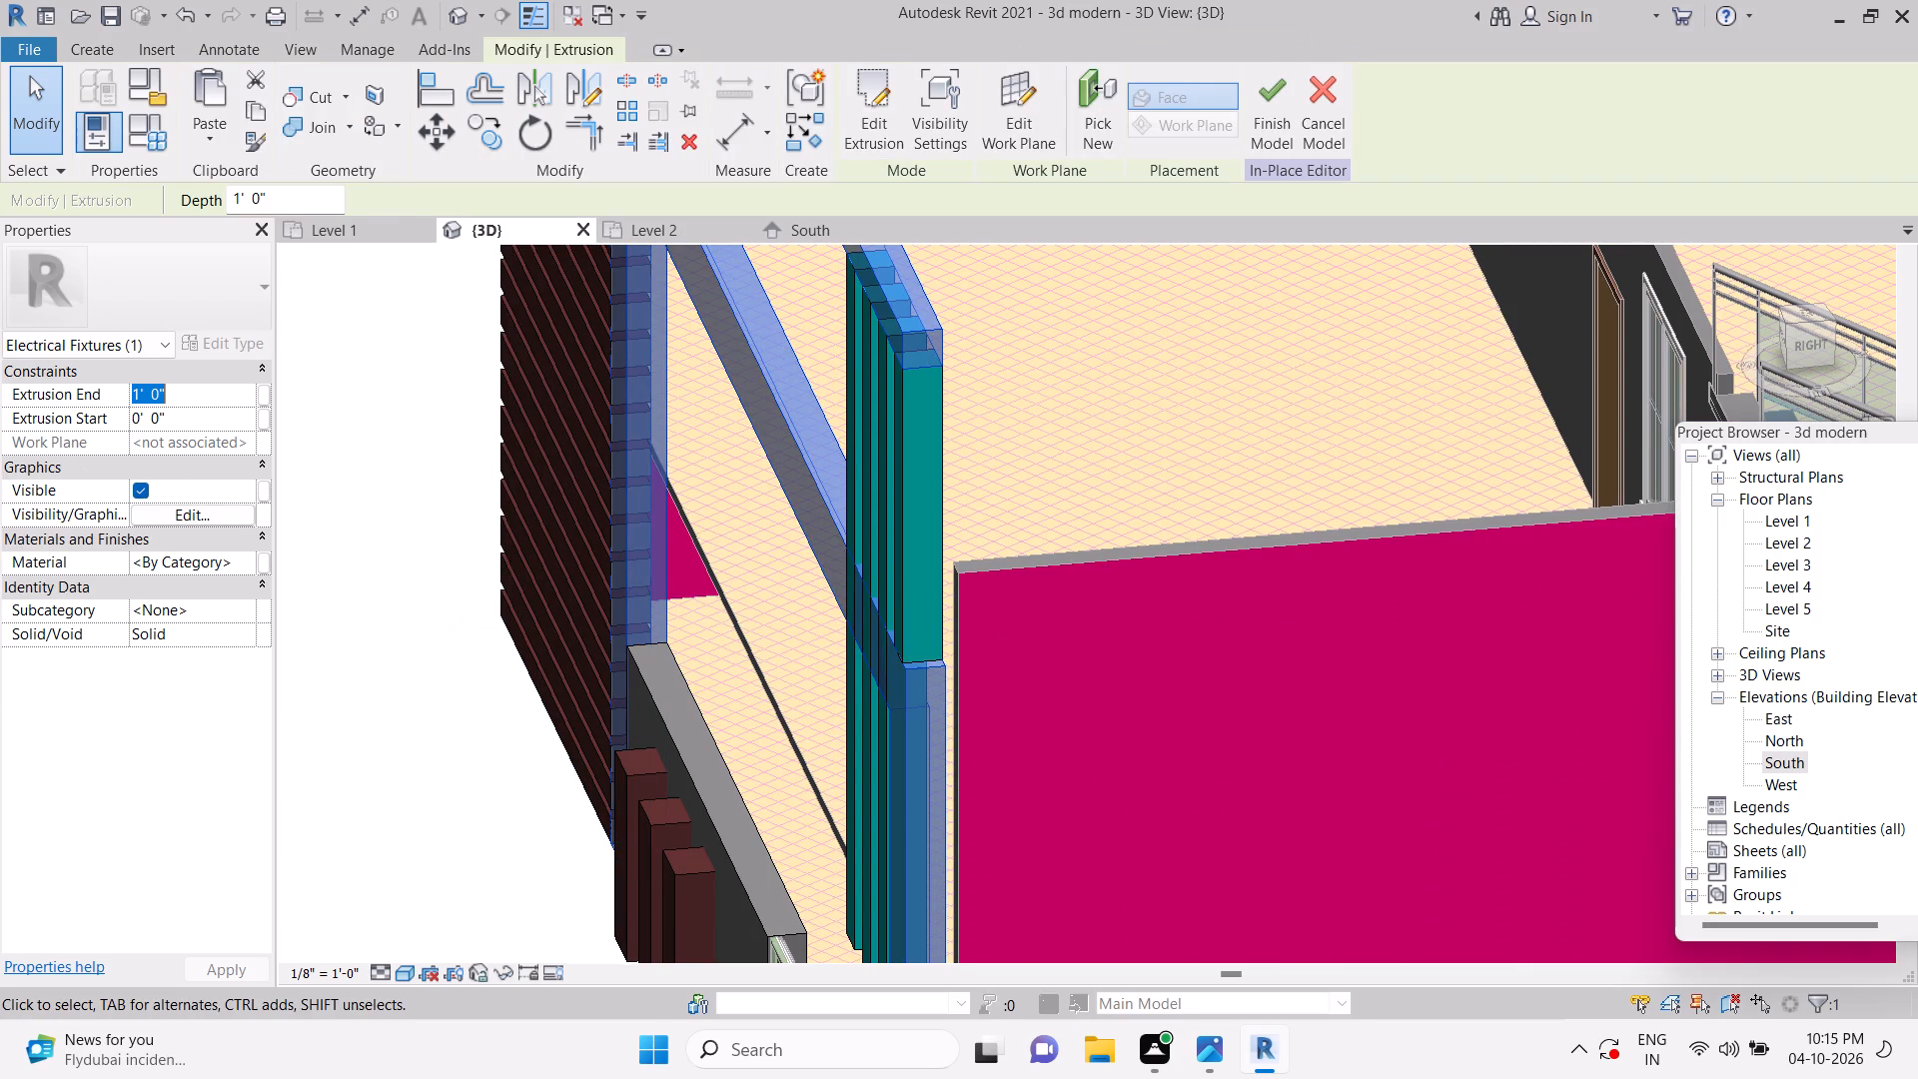
pyautogui.press('9')
pyautogui.hotkey('shift', '"')
pyautogui.press('Return')
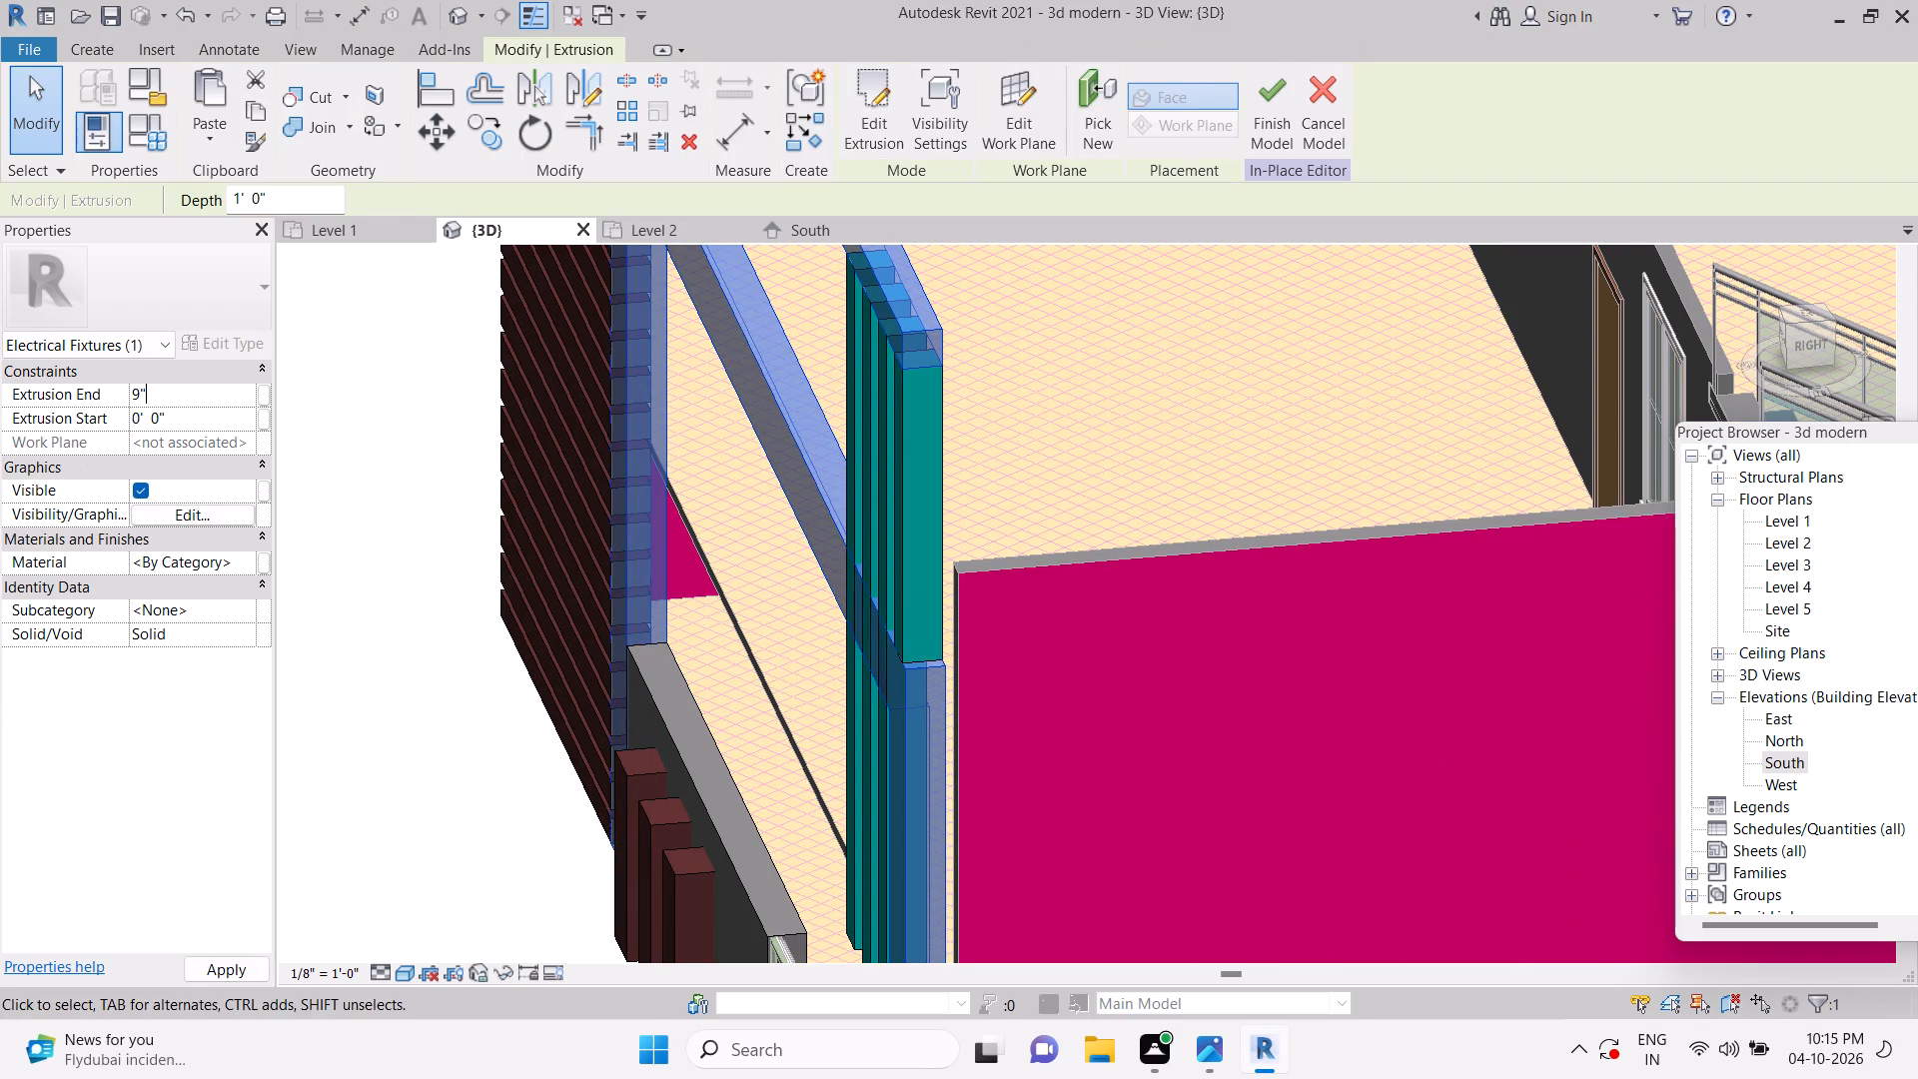
pyautogui.click(219, 968)
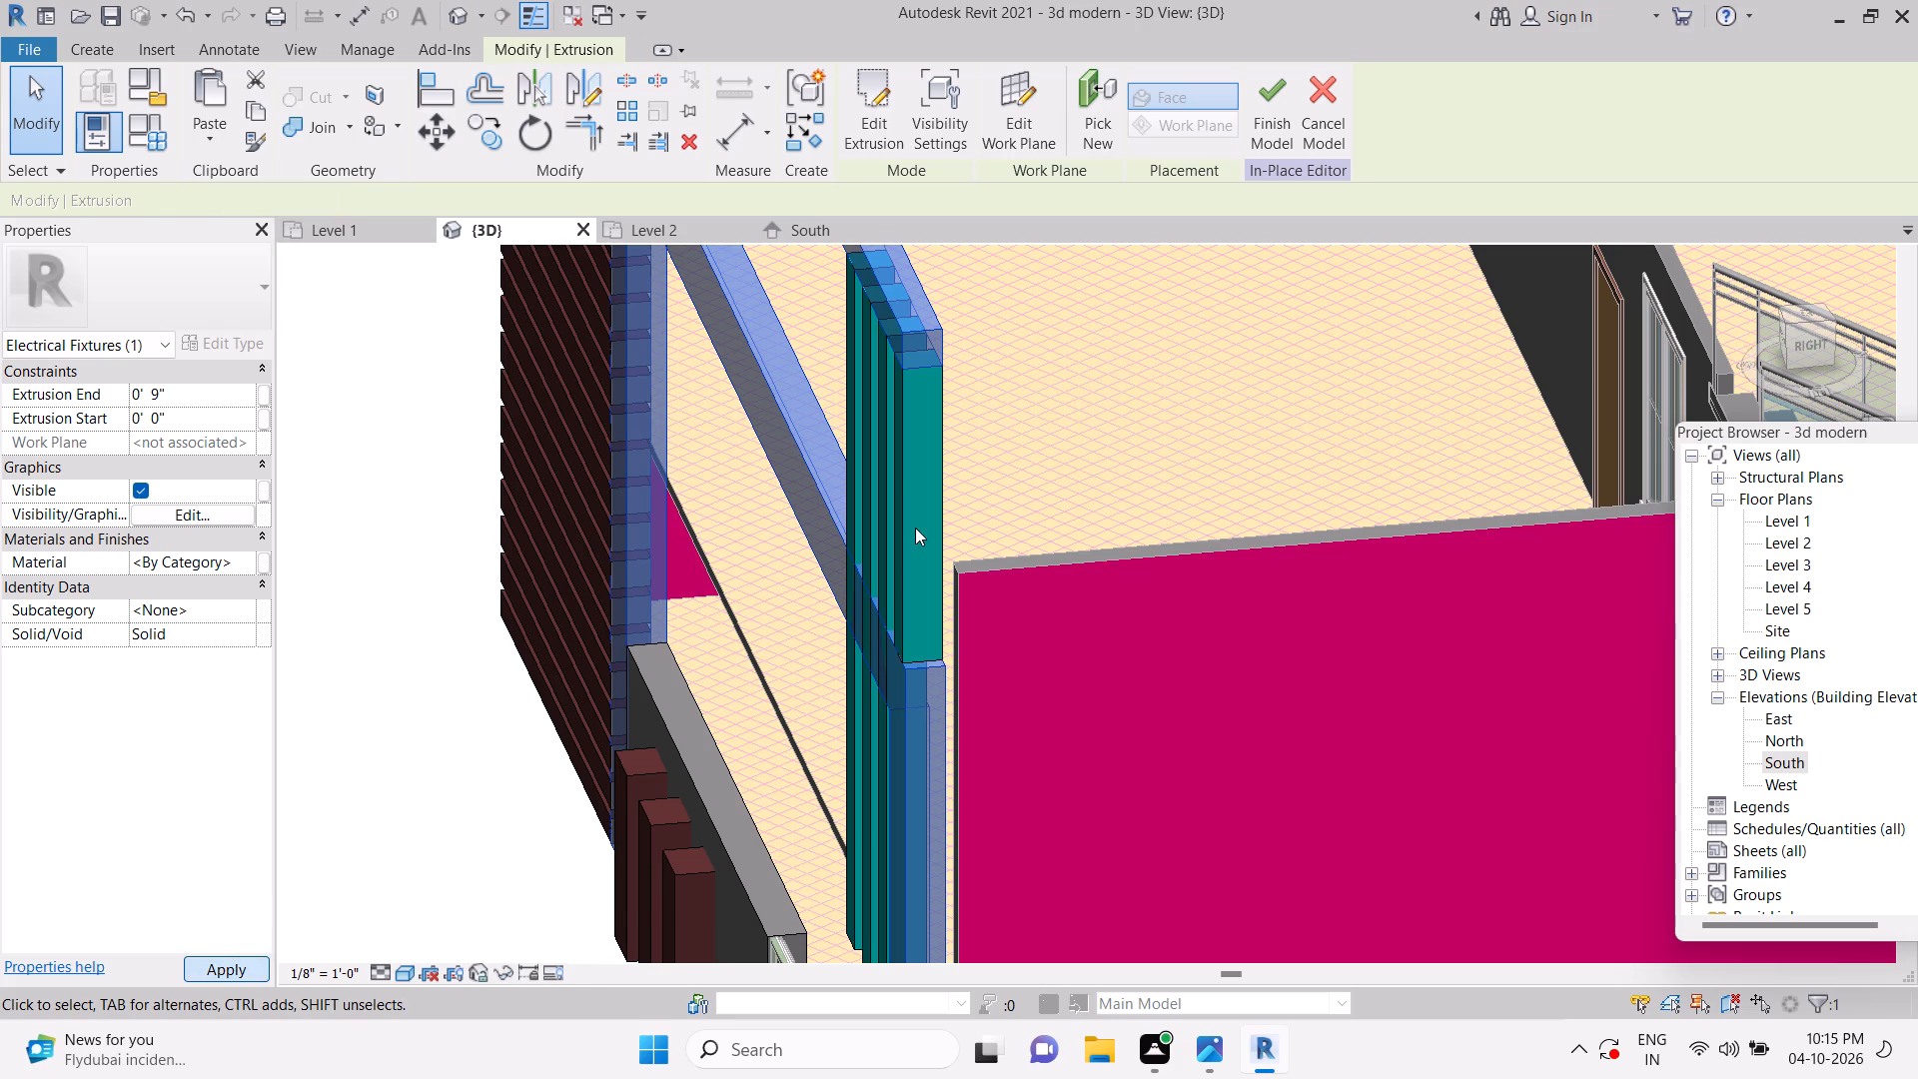
pyautogui.press('Escape')
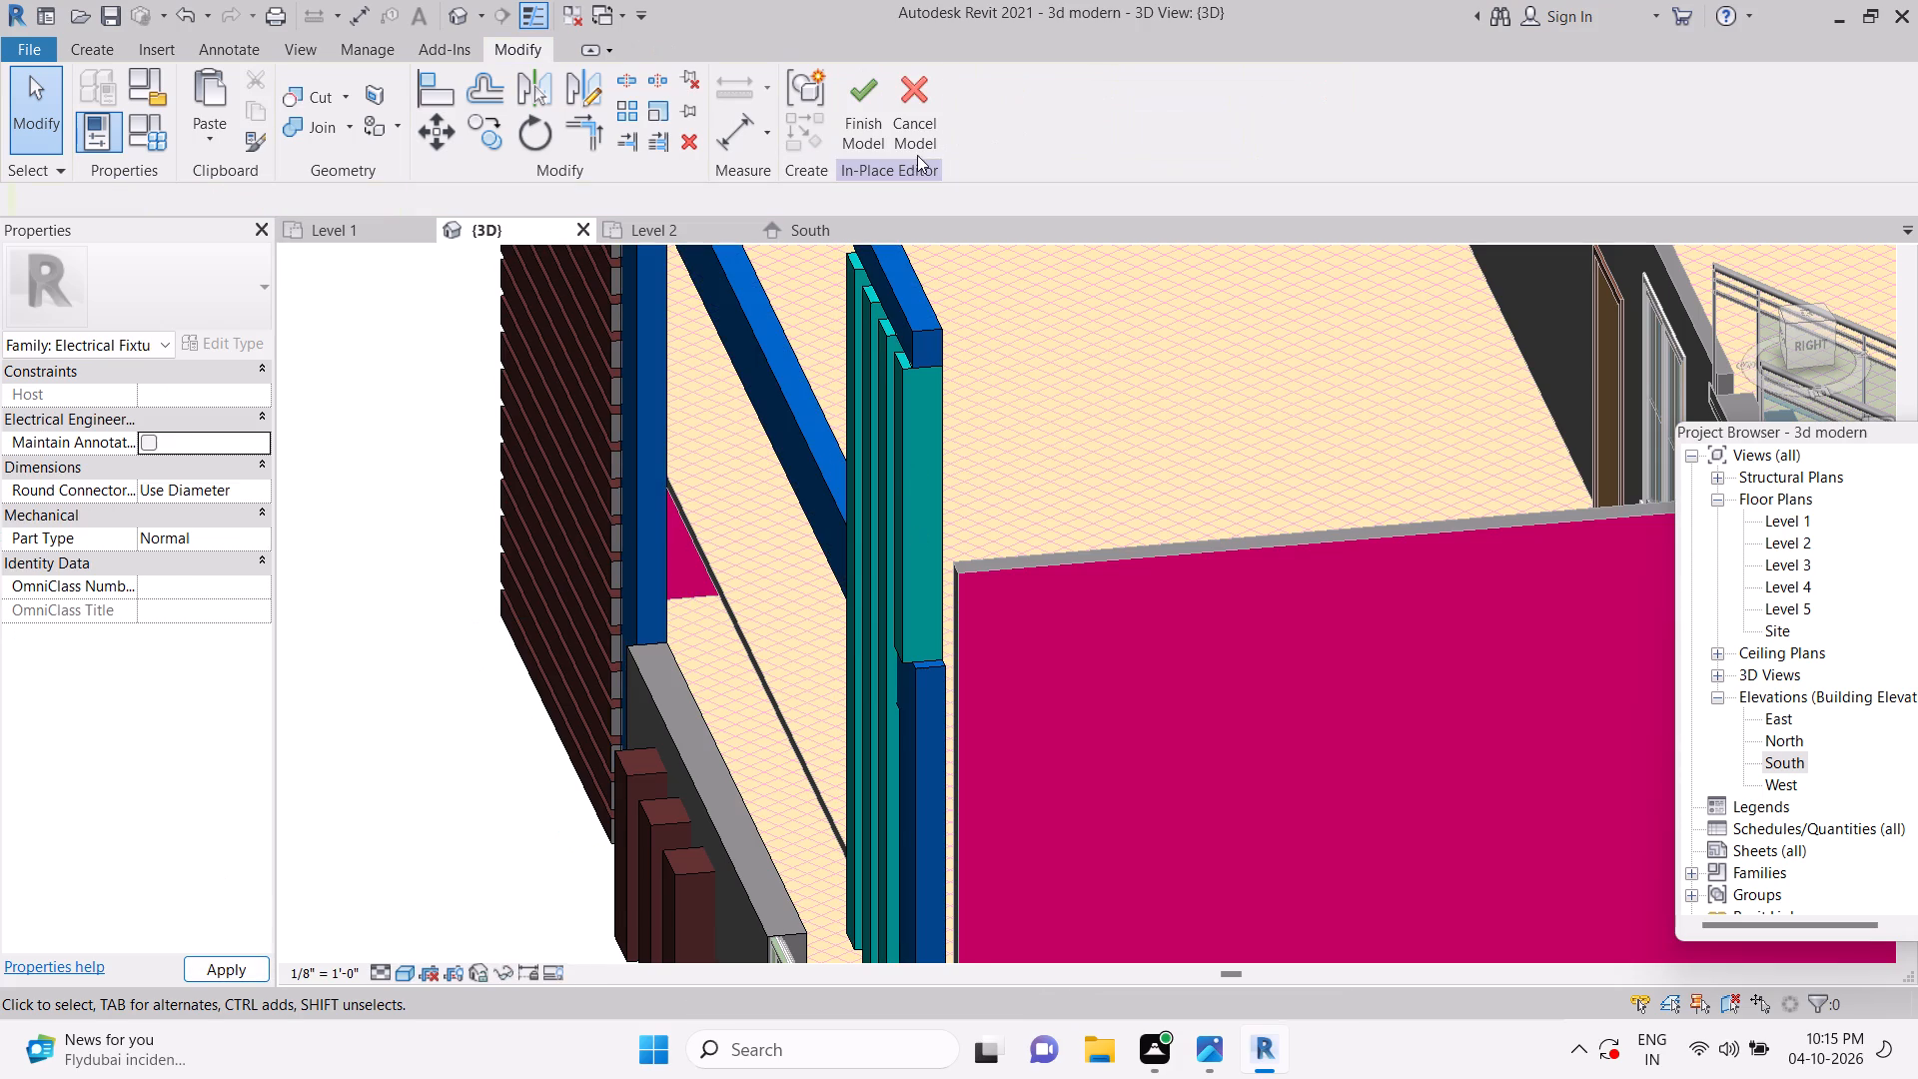
pyautogui.click(883, 119)
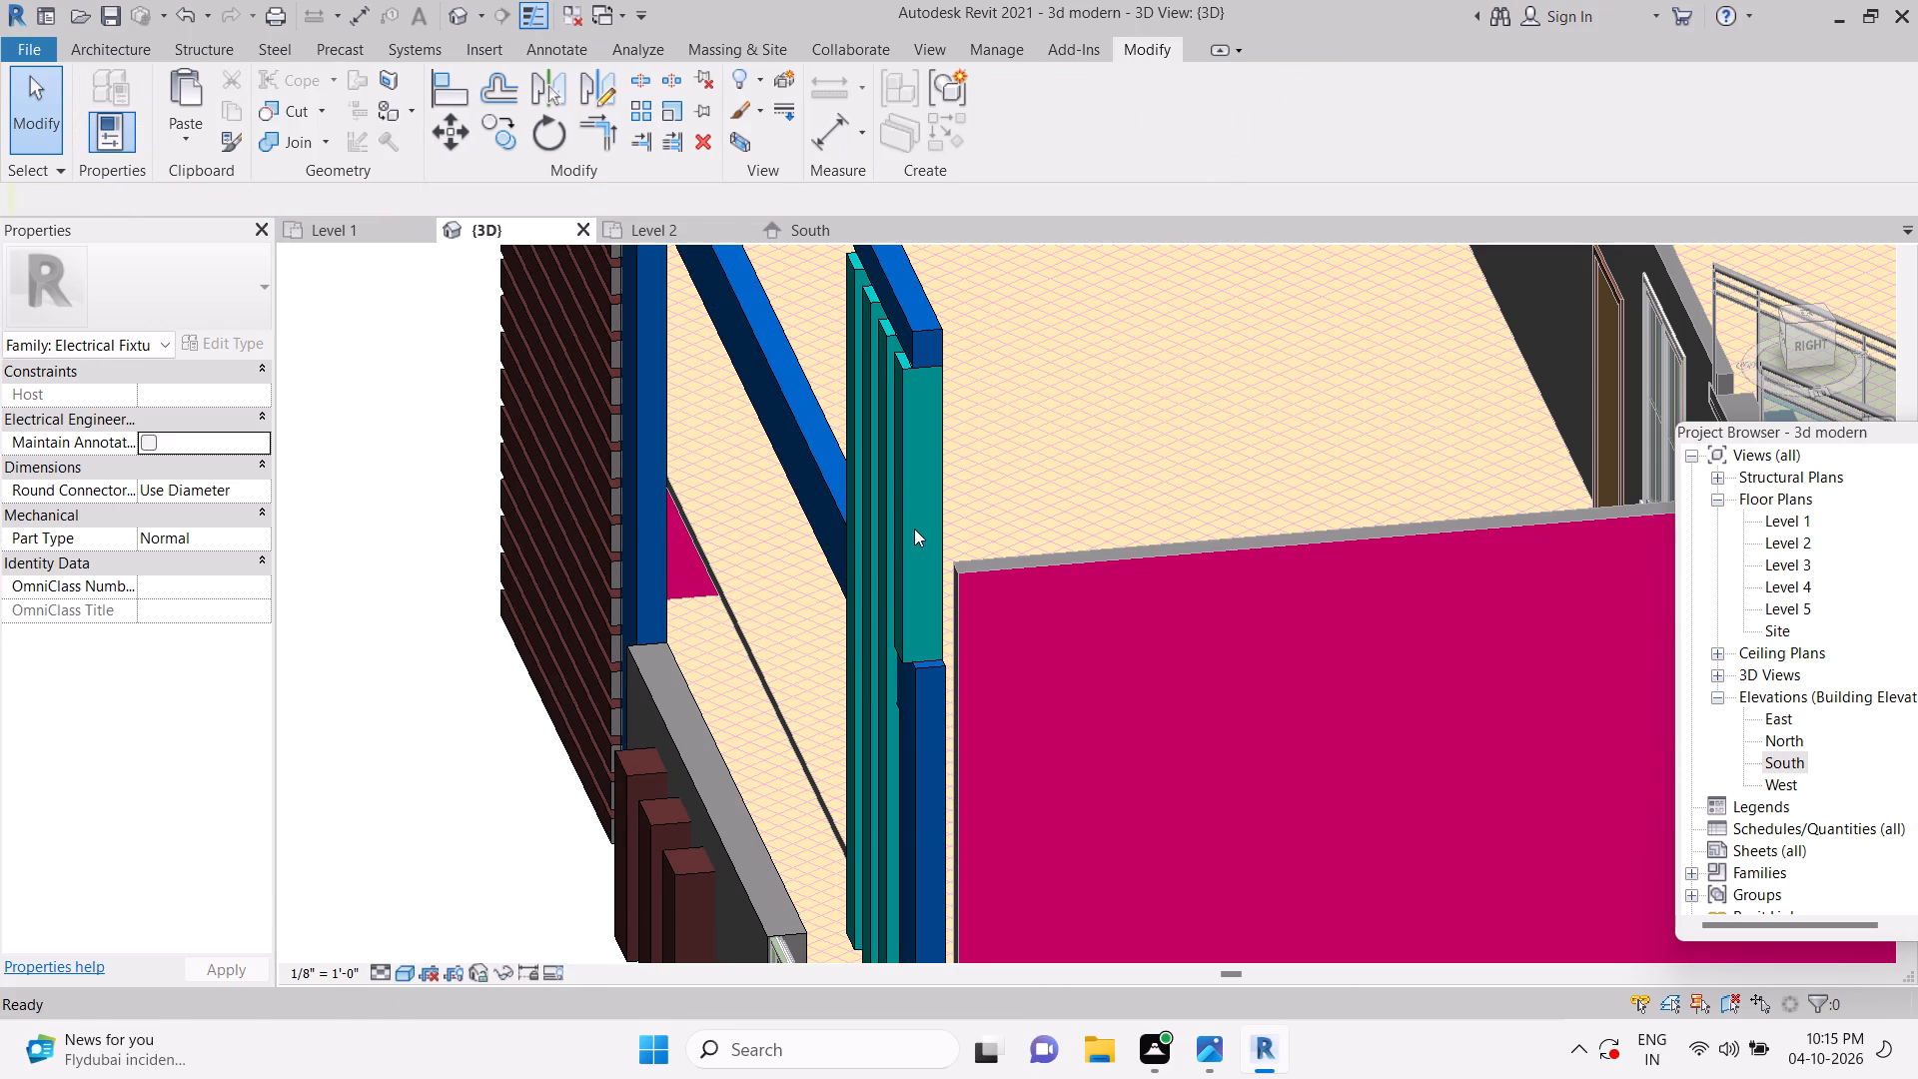
# Examine the model from the front and compare its upper-floor facade with the reference elevation image.
pyautogui.scroll(-5, 946, 575)
pyautogui.keyDown('shift'); pyautogui.moveTo(1057, 693); pyautogui.dragTo(1317, 628, button='middle'); pyautogui.keyUp('shift')
pyautogui.press('Escape')
pyautogui.moveTo(1167, 820); pyautogui.dragTo(1342, 704, button='middle')
pyautogui.press('Escape')
pyautogui.moveTo(1343, 773); pyautogui.dragTo(1342, 704, button='middle')
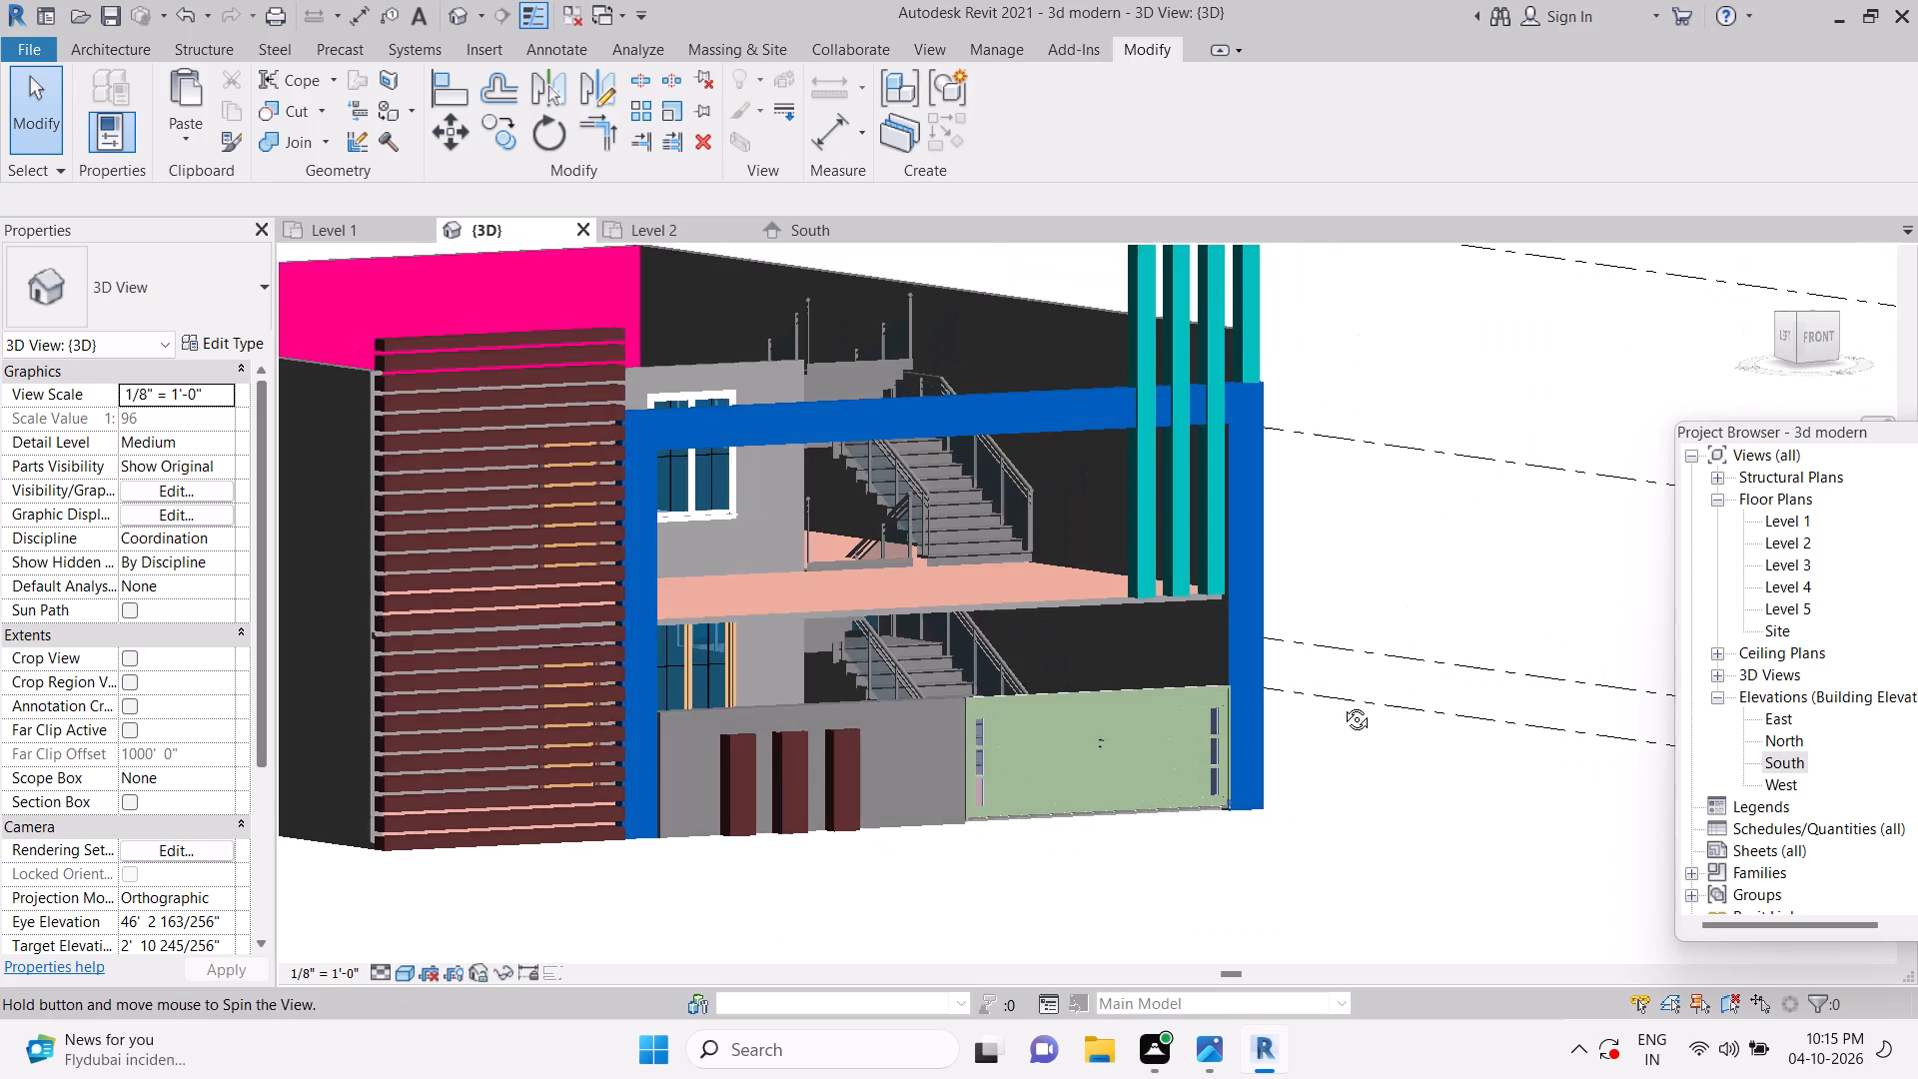
pyautogui.moveTo(1342, 704); pyautogui.dragTo(1196, 810, button='middle')
pyautogui.click(1827, 346)
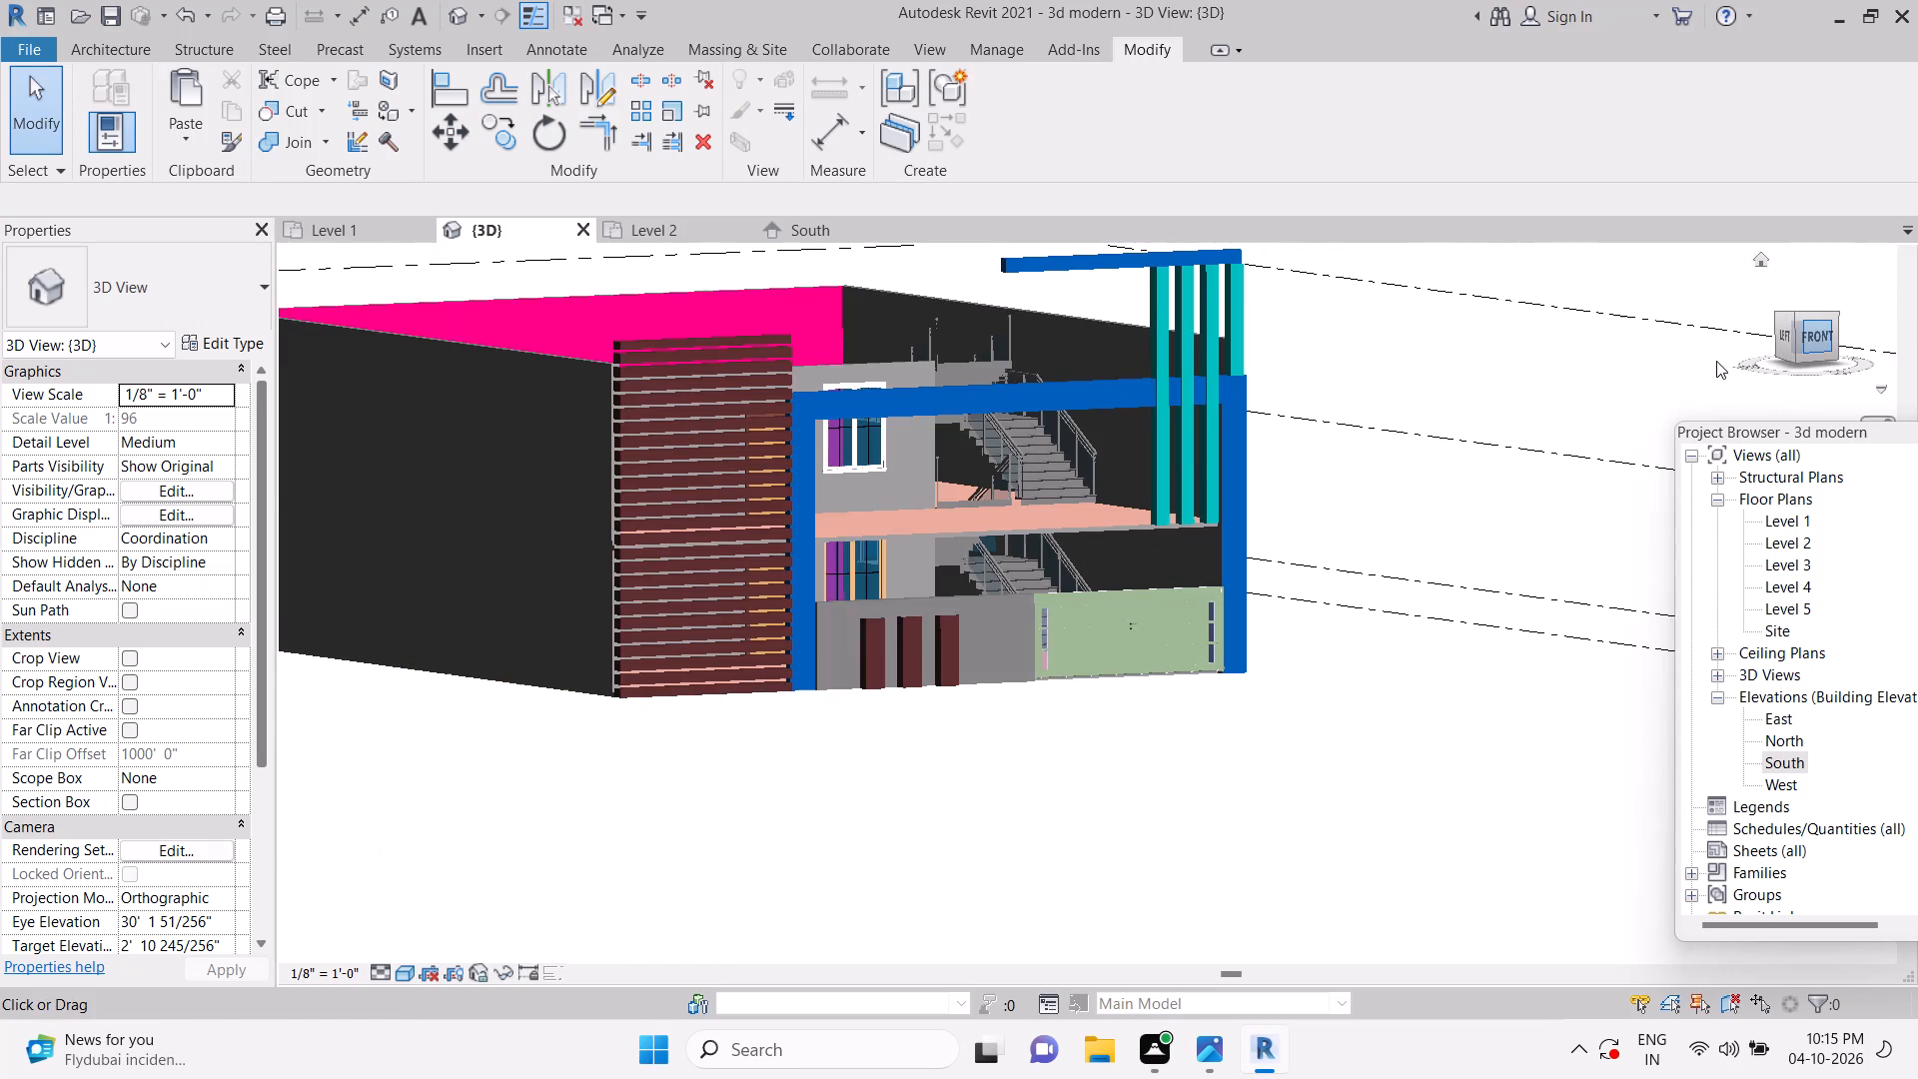
pyautogui.scroll(6, 1106, 634)
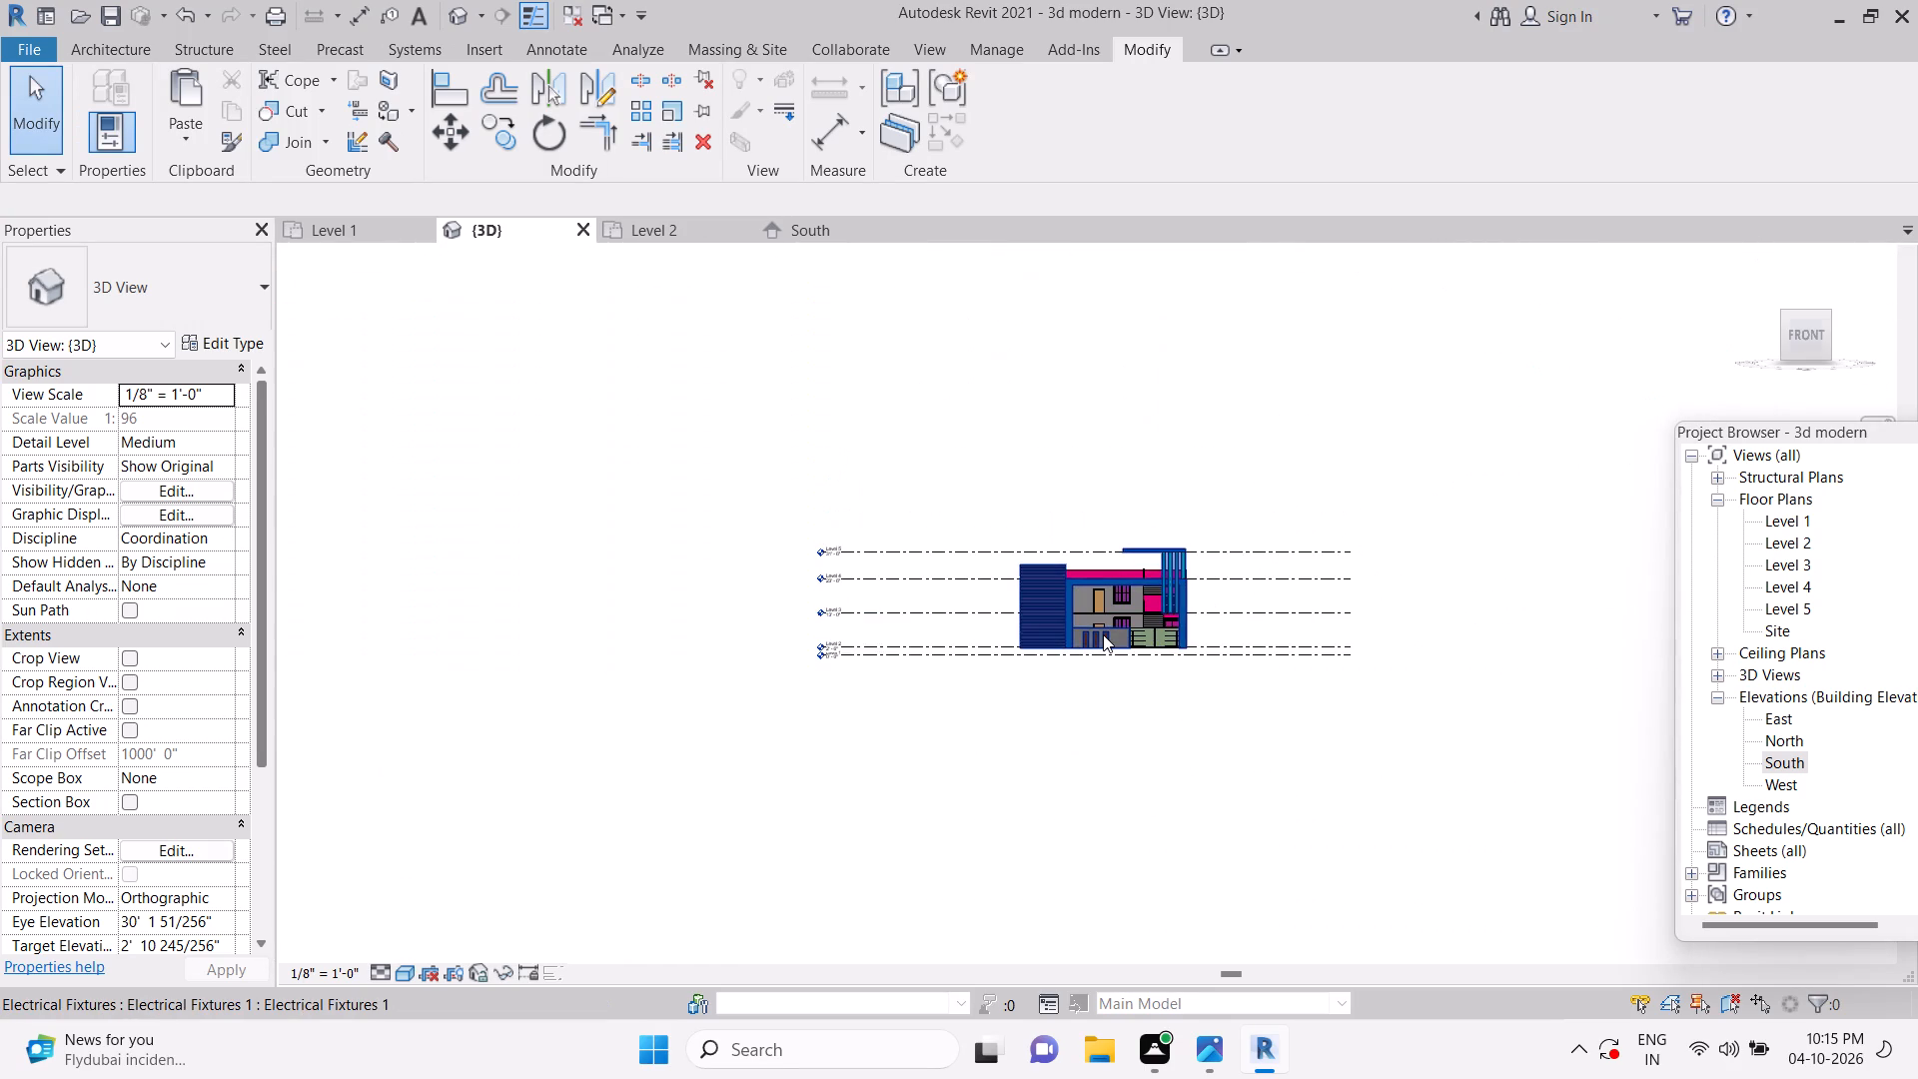
pyautogui.scroll(5, 1103, 634)
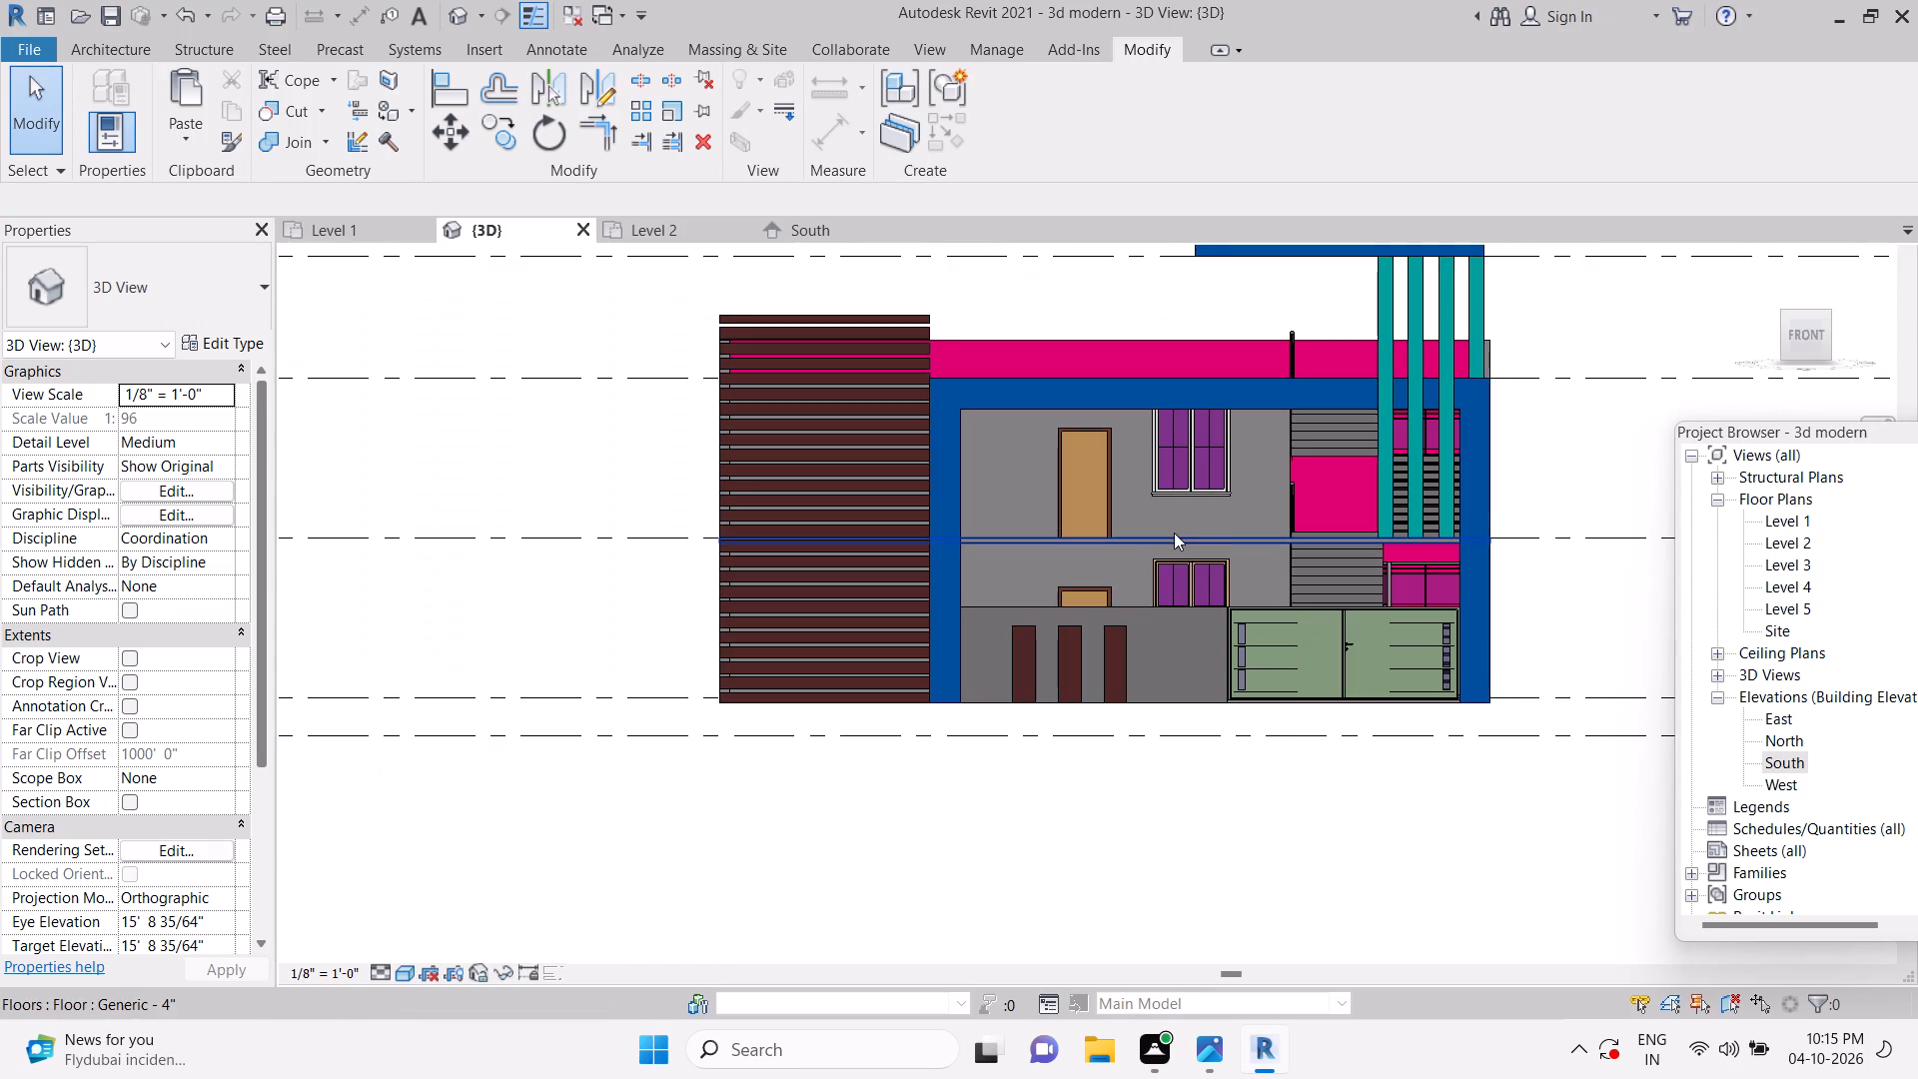
pyautogui.click(1227, 478)
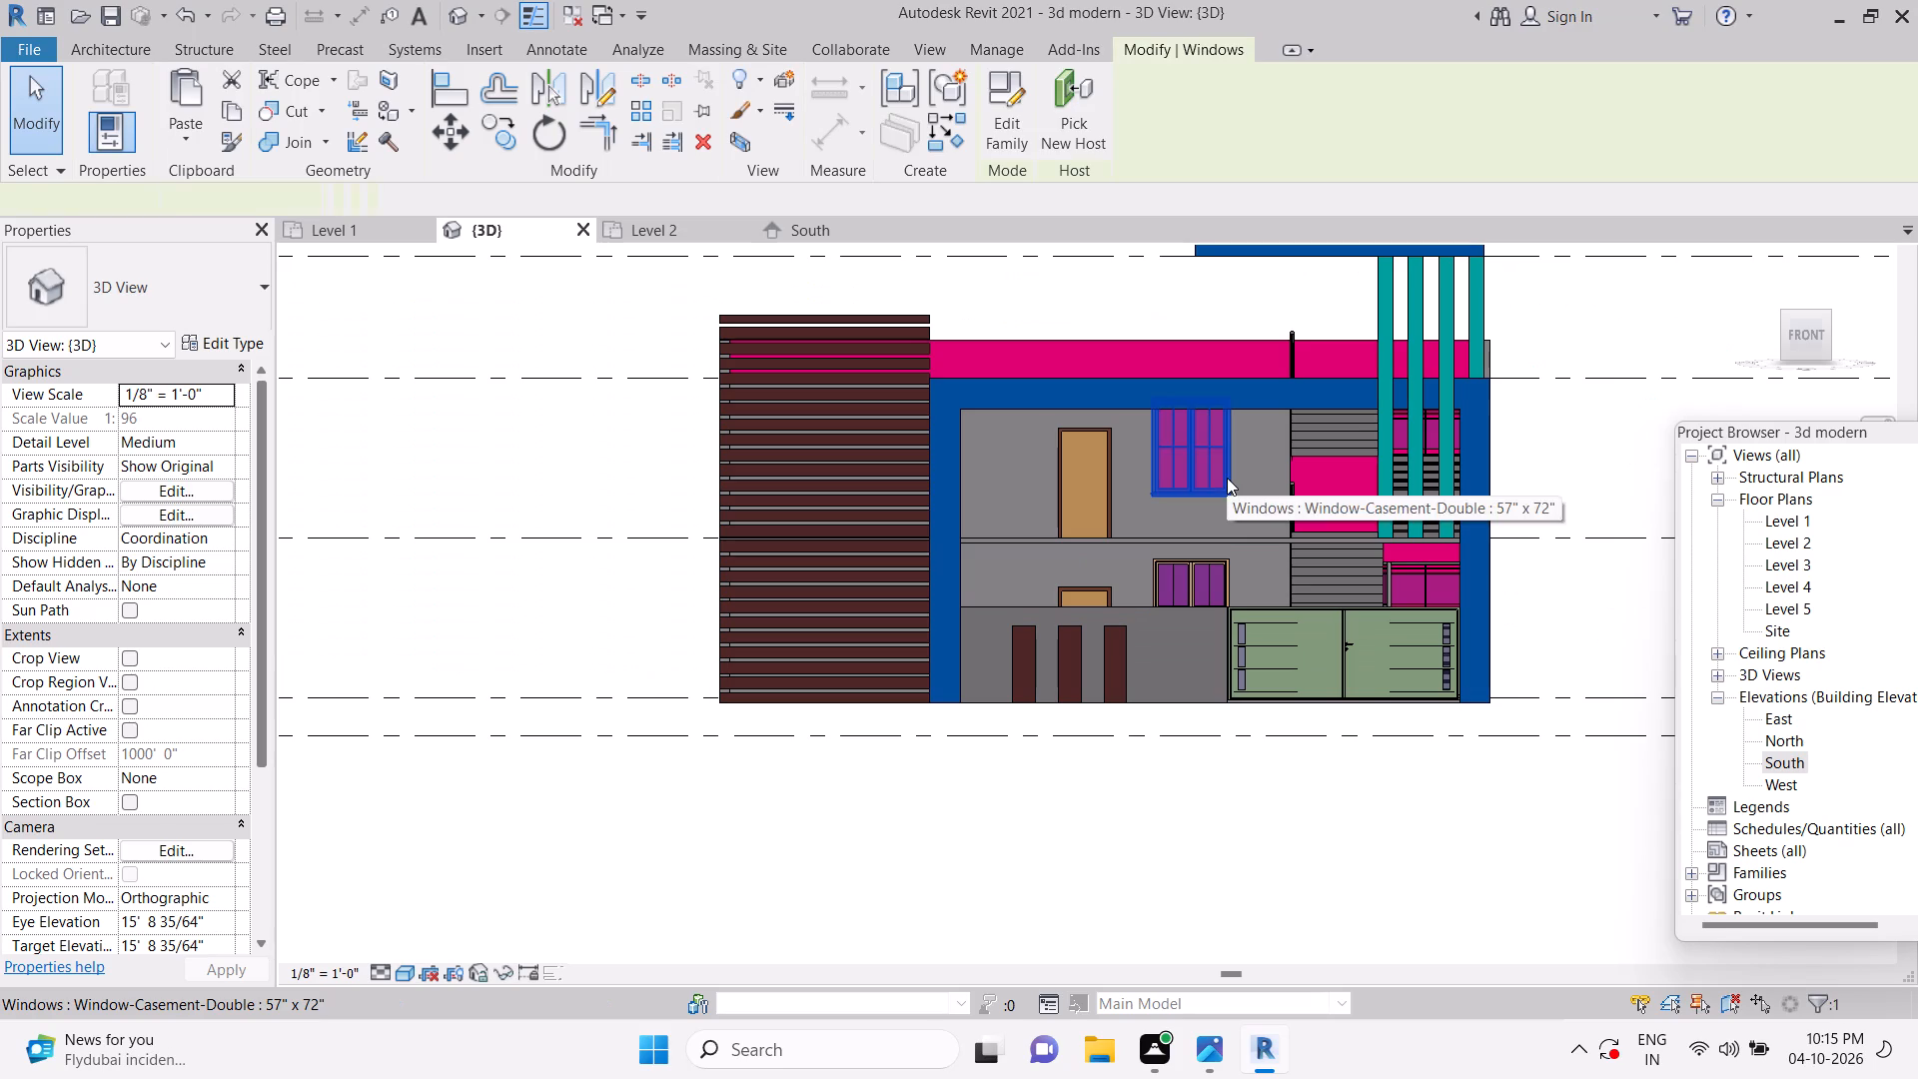
pyautogui.press('Escape')
pyautogui.press('Escape')
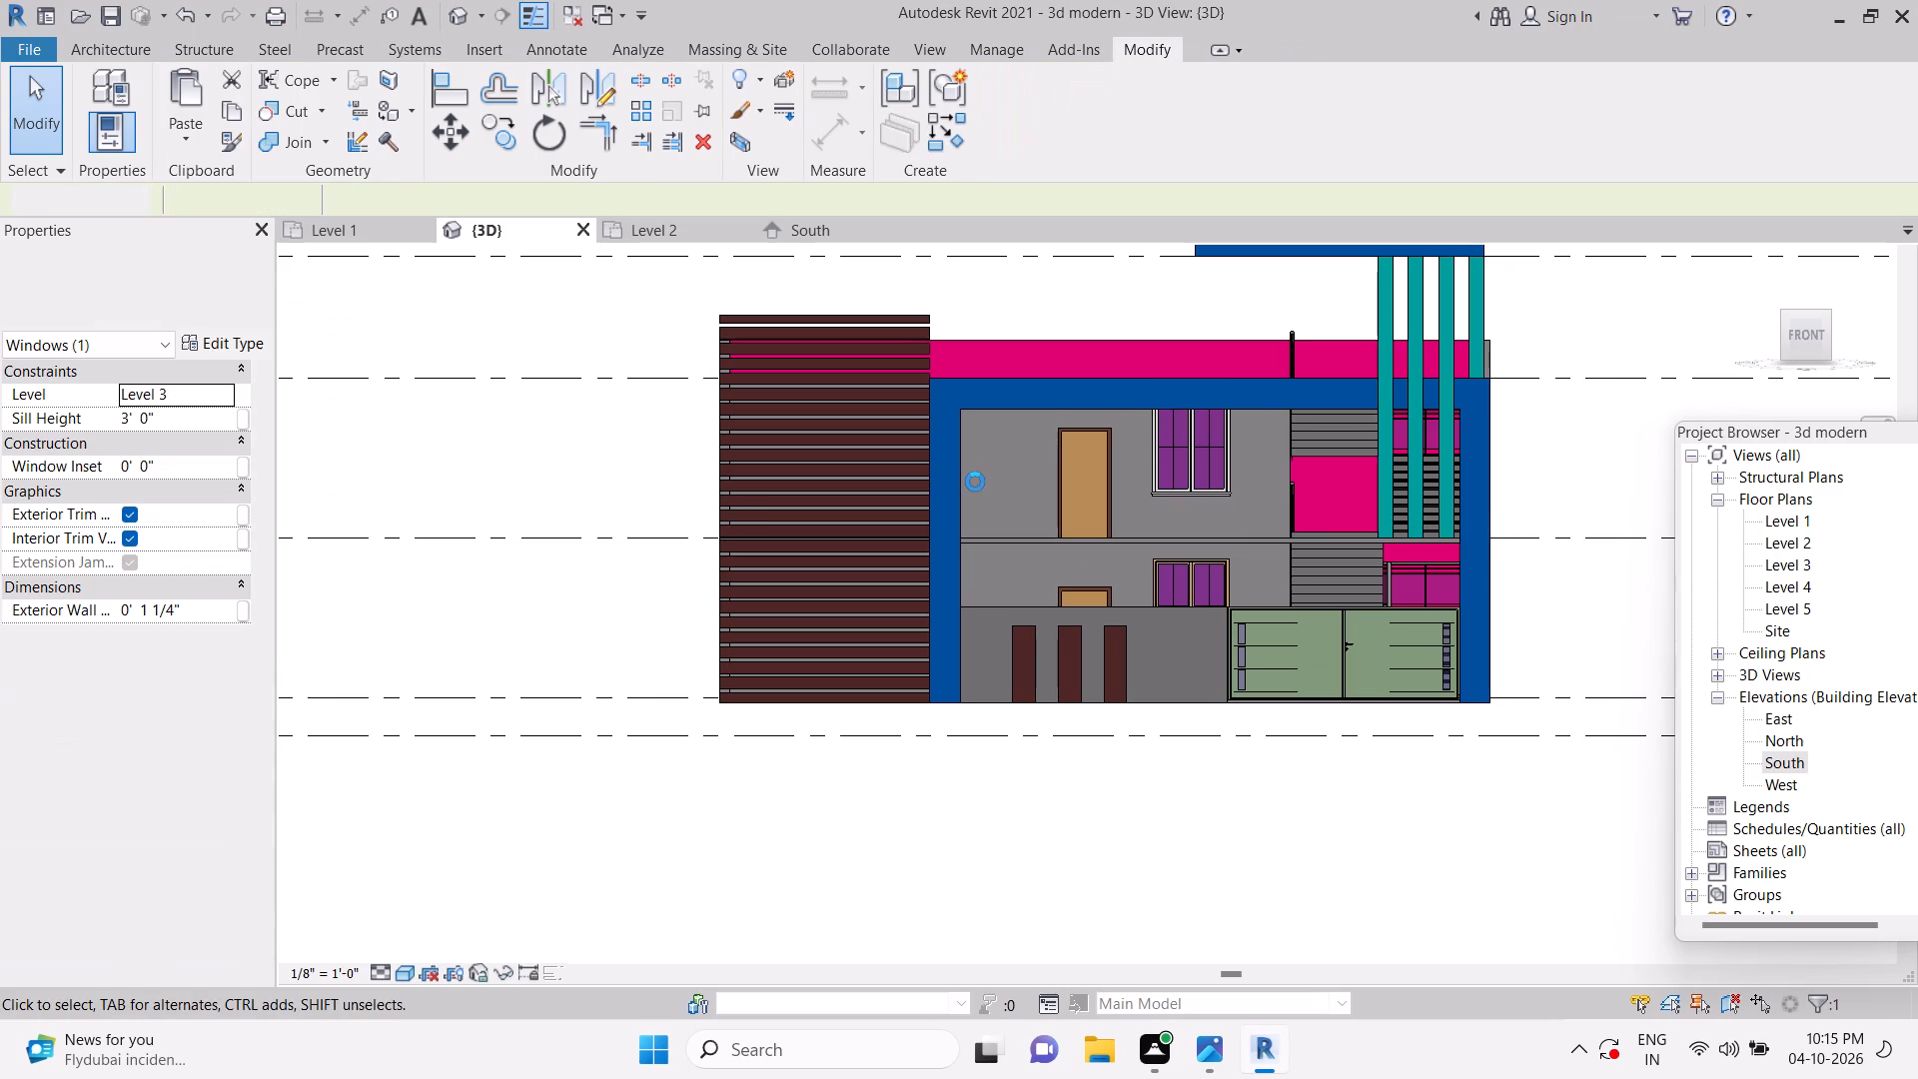
pyautogui.click(1204, 1057)
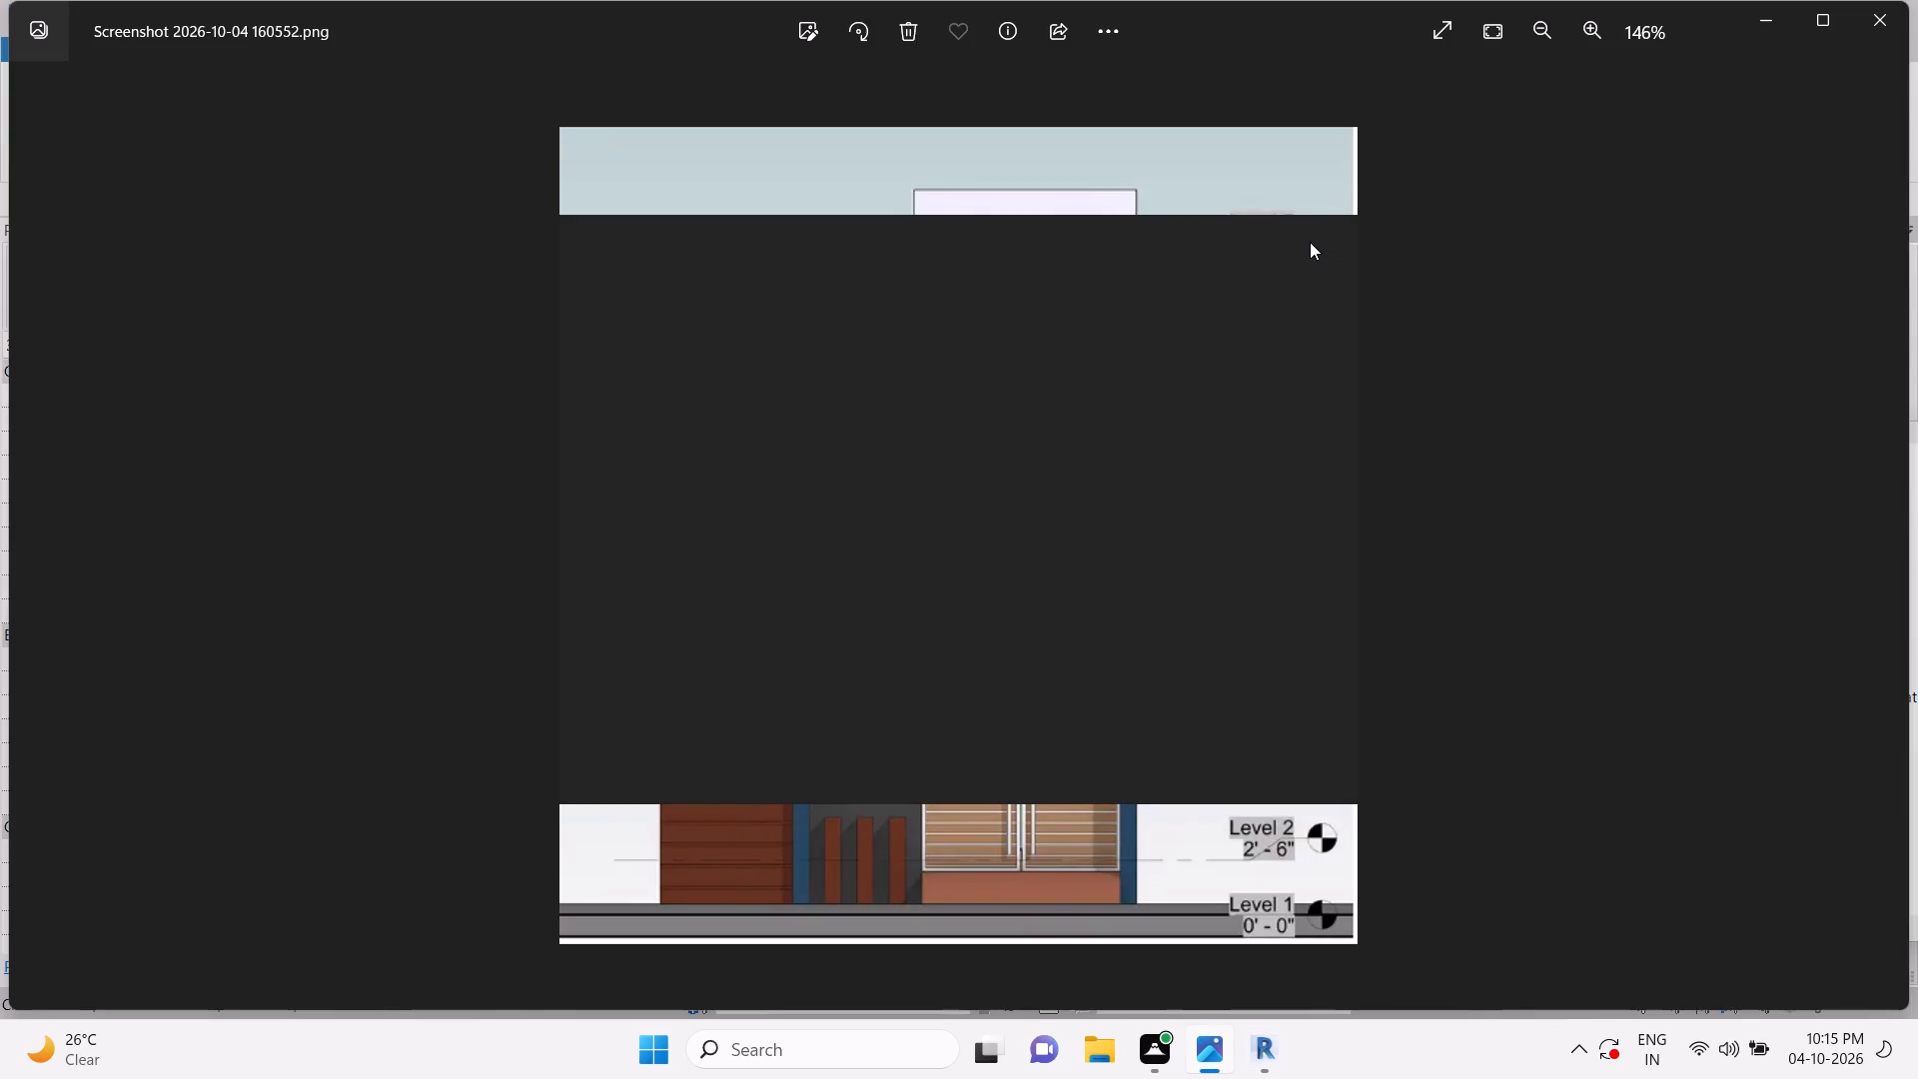
pyautogui.click(1324, 233)
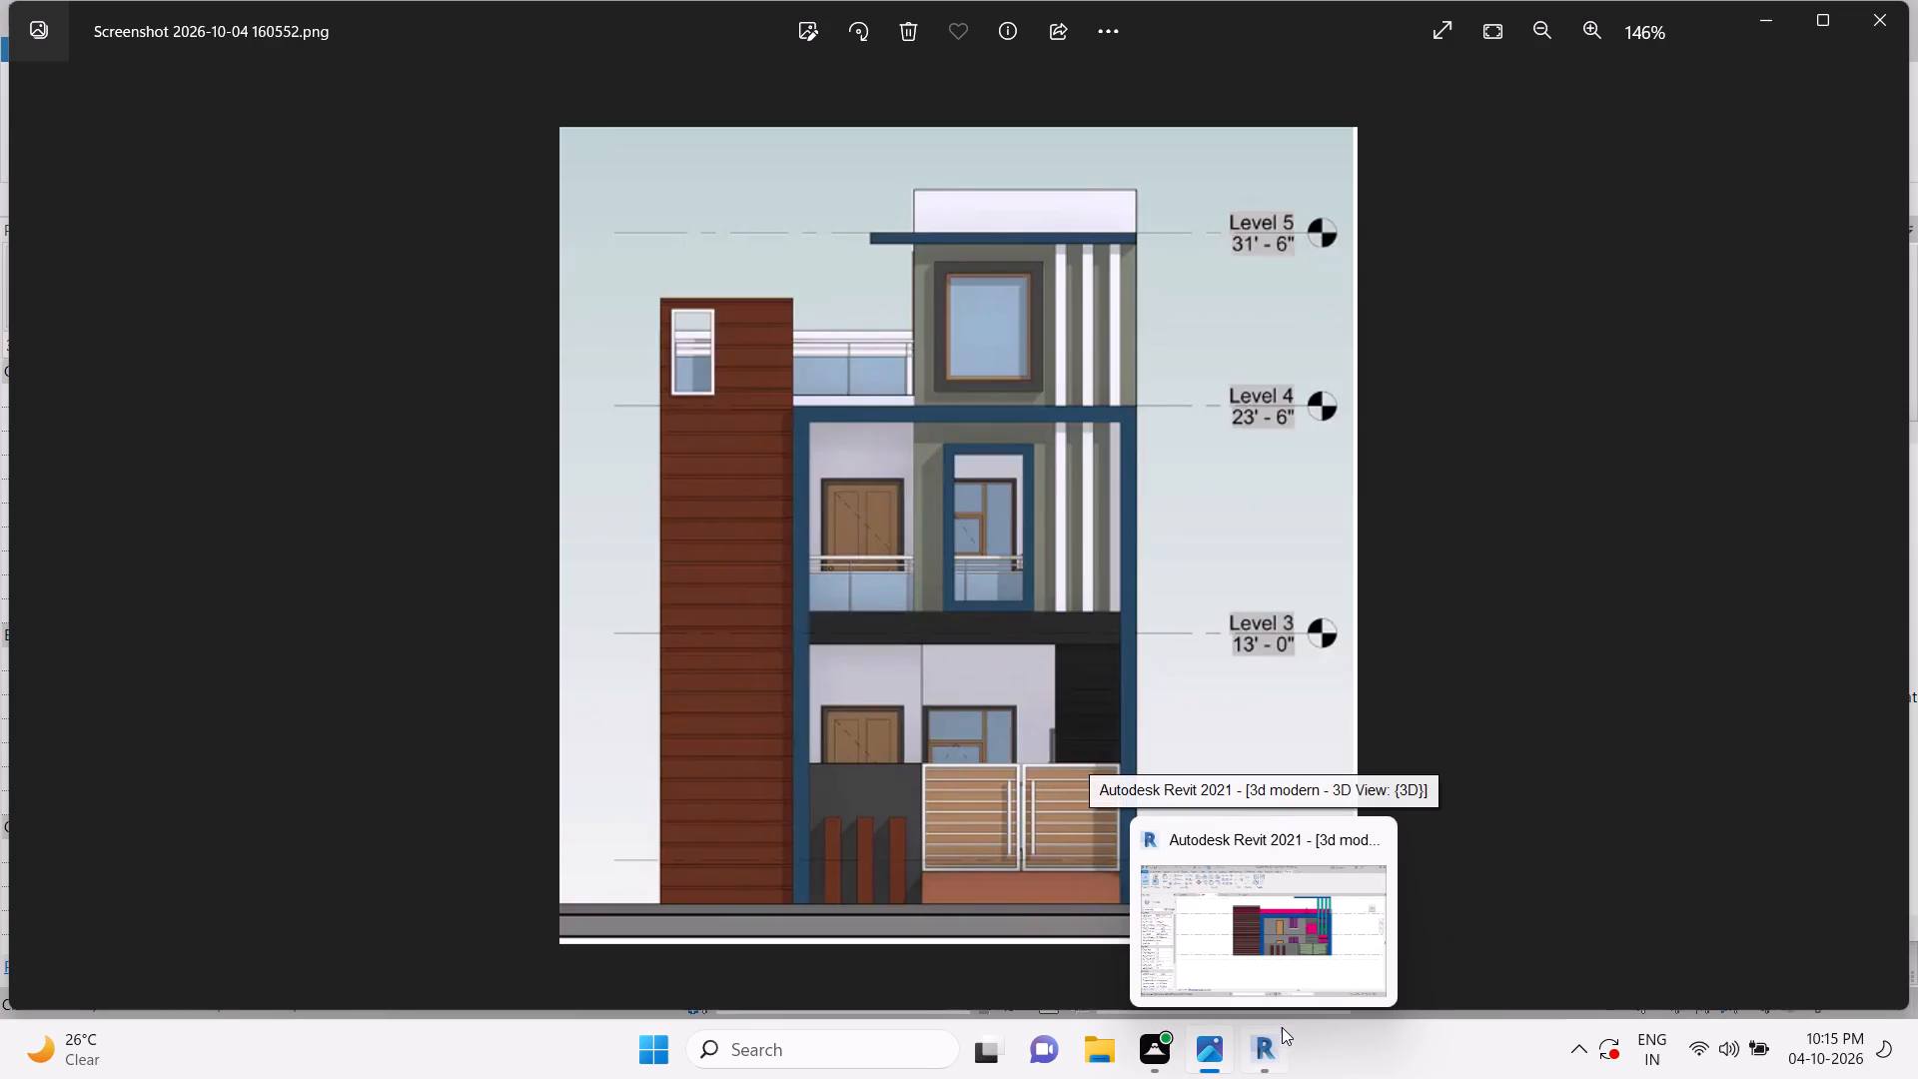
pyautogui.click(1263, 1050)
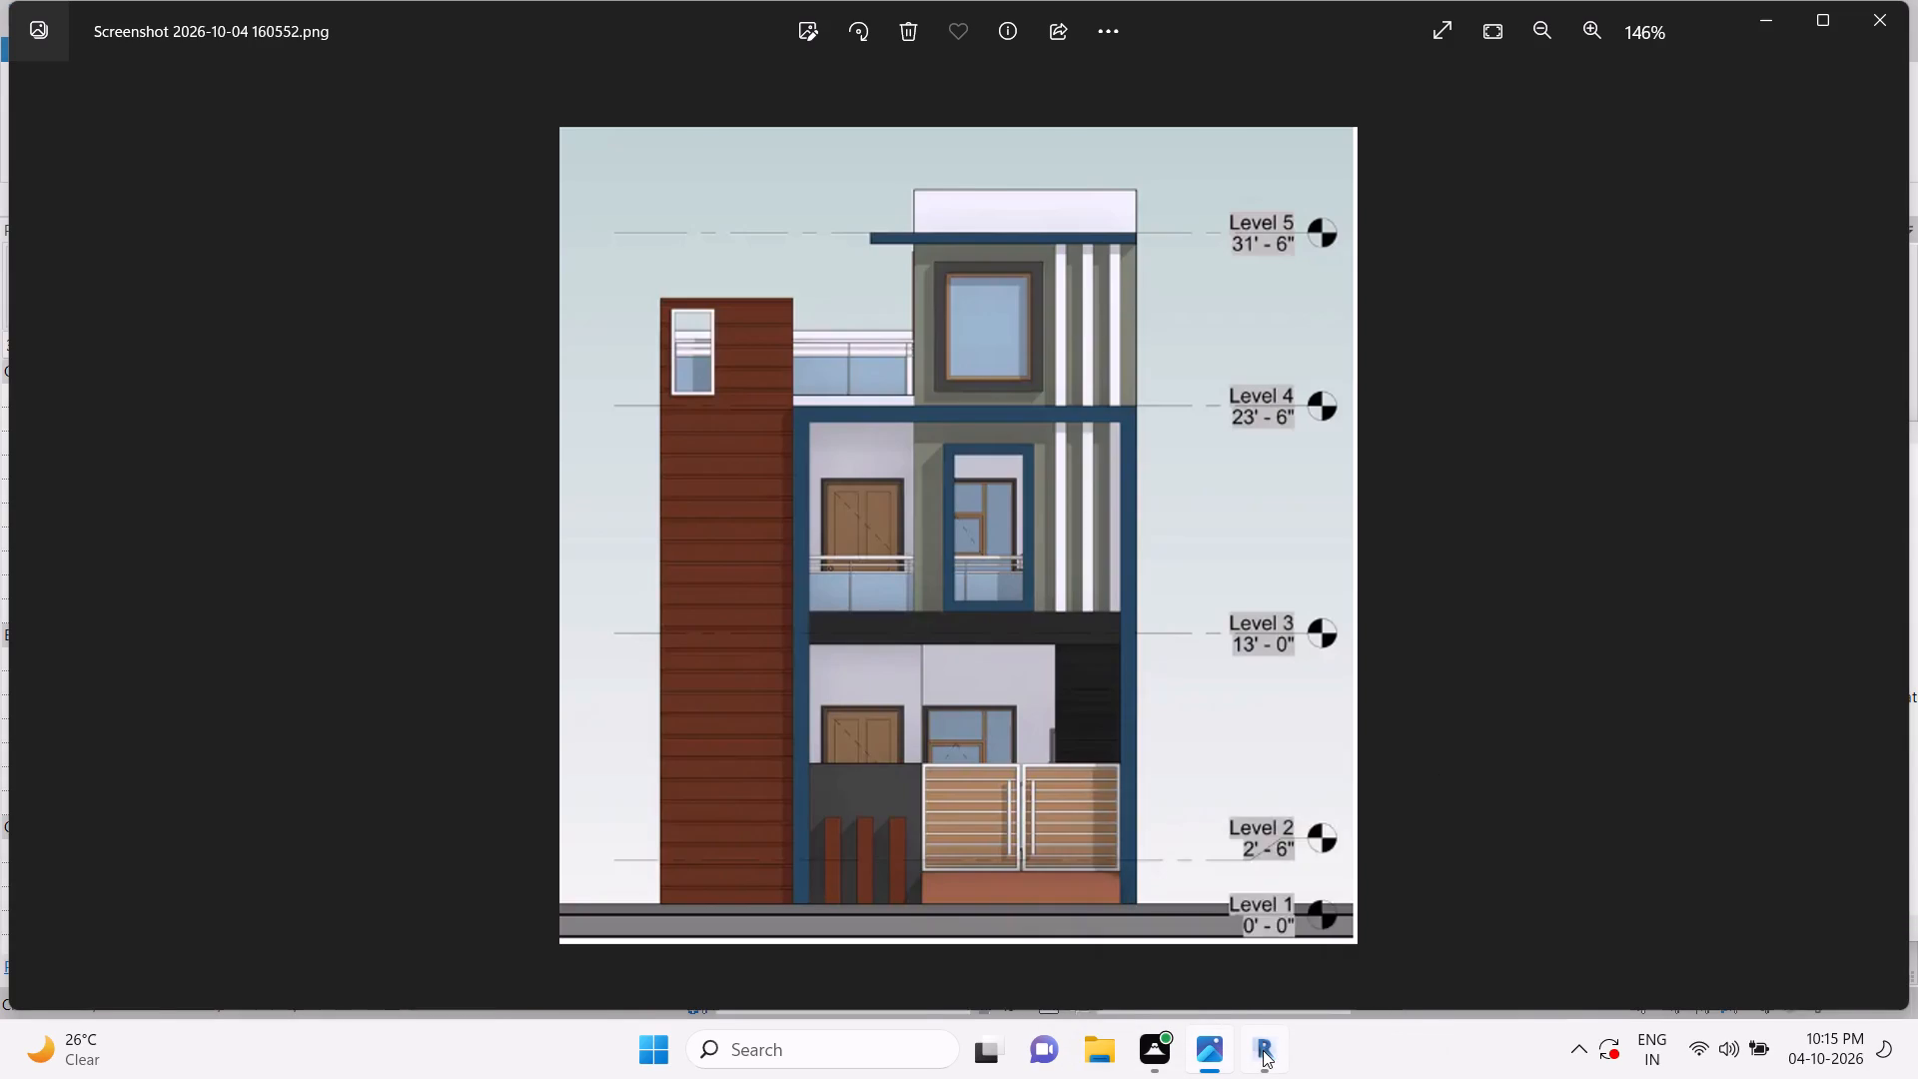
# Reopen the in-place model and sketch an extrusion rectangle about 8'-5" high, from below the blue beam to Level 3, beside the nearest teal fin.
pyautogui.moveTo(1389, 517); pyautogui.dragTo(1194, 549, button='middle')
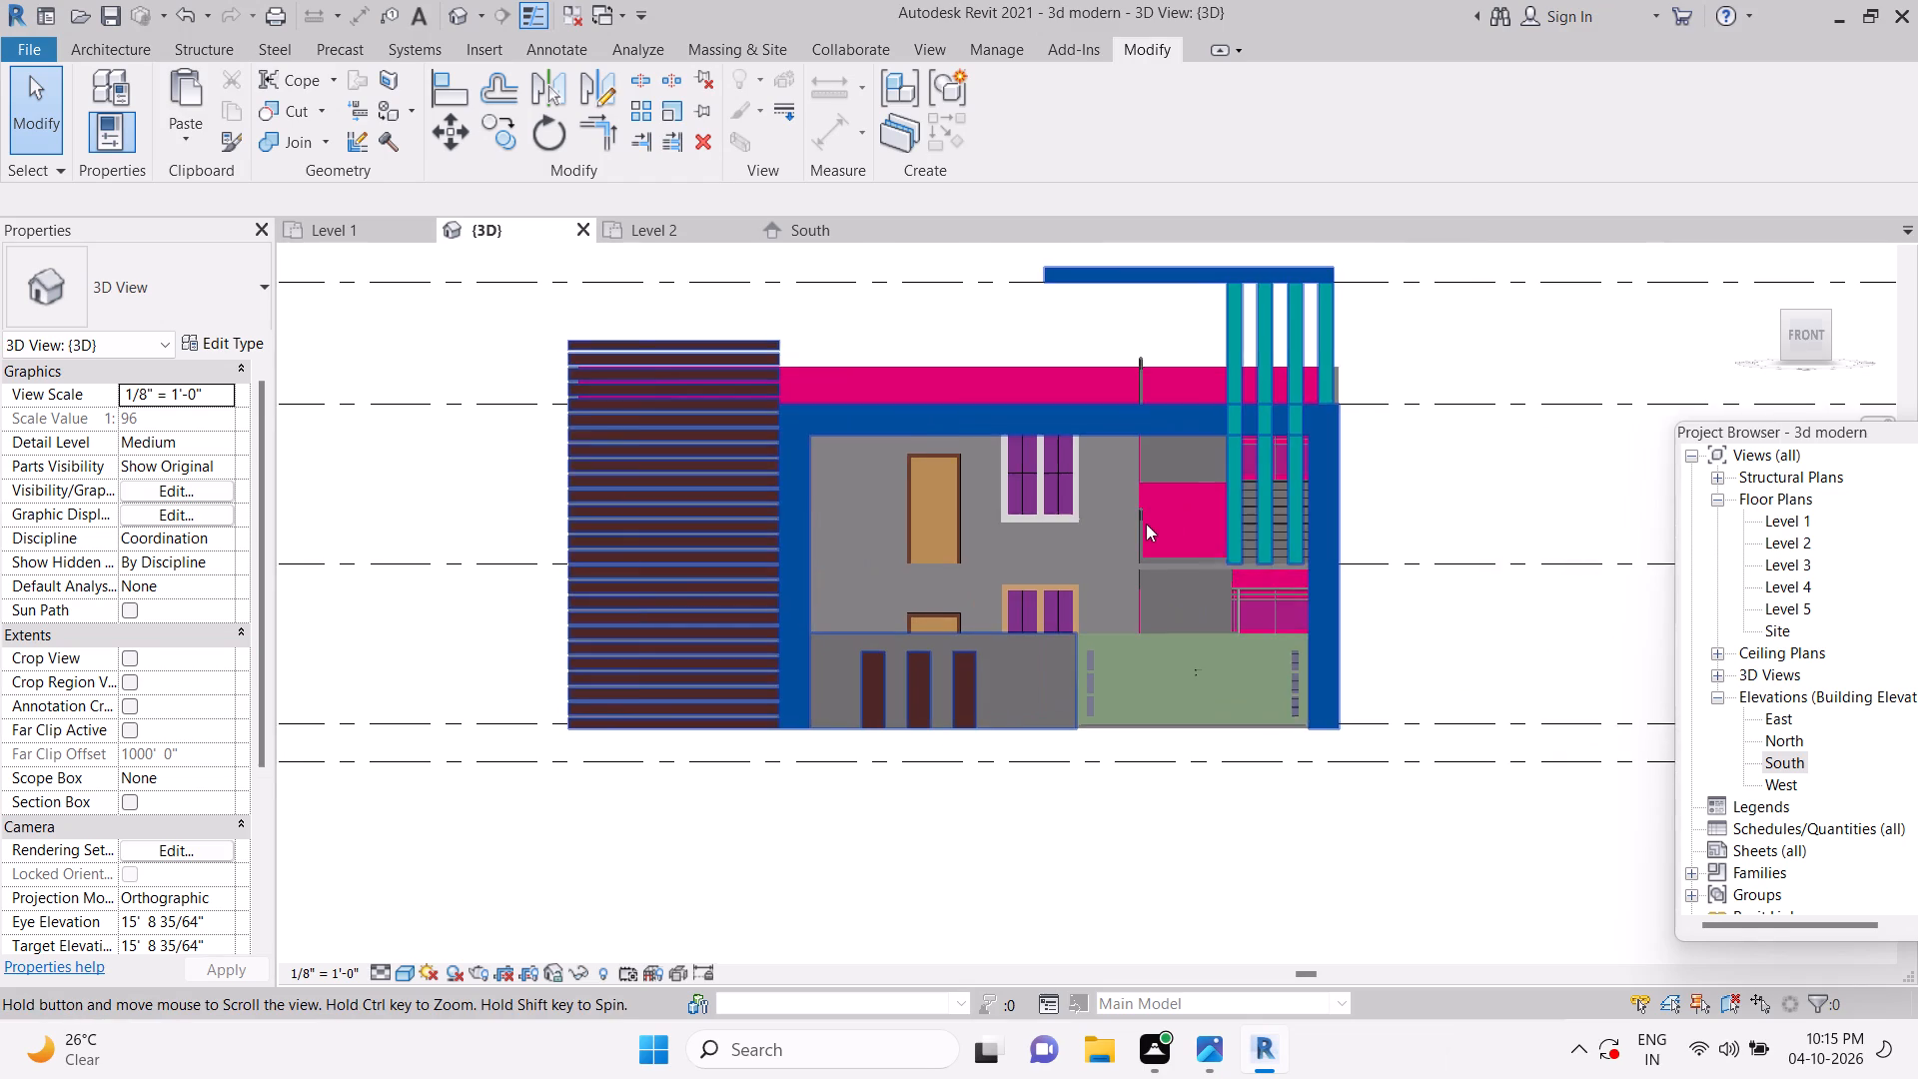
pyautogui.scroll(3, 1144, 529)
pyautogui.click(1211, 501)
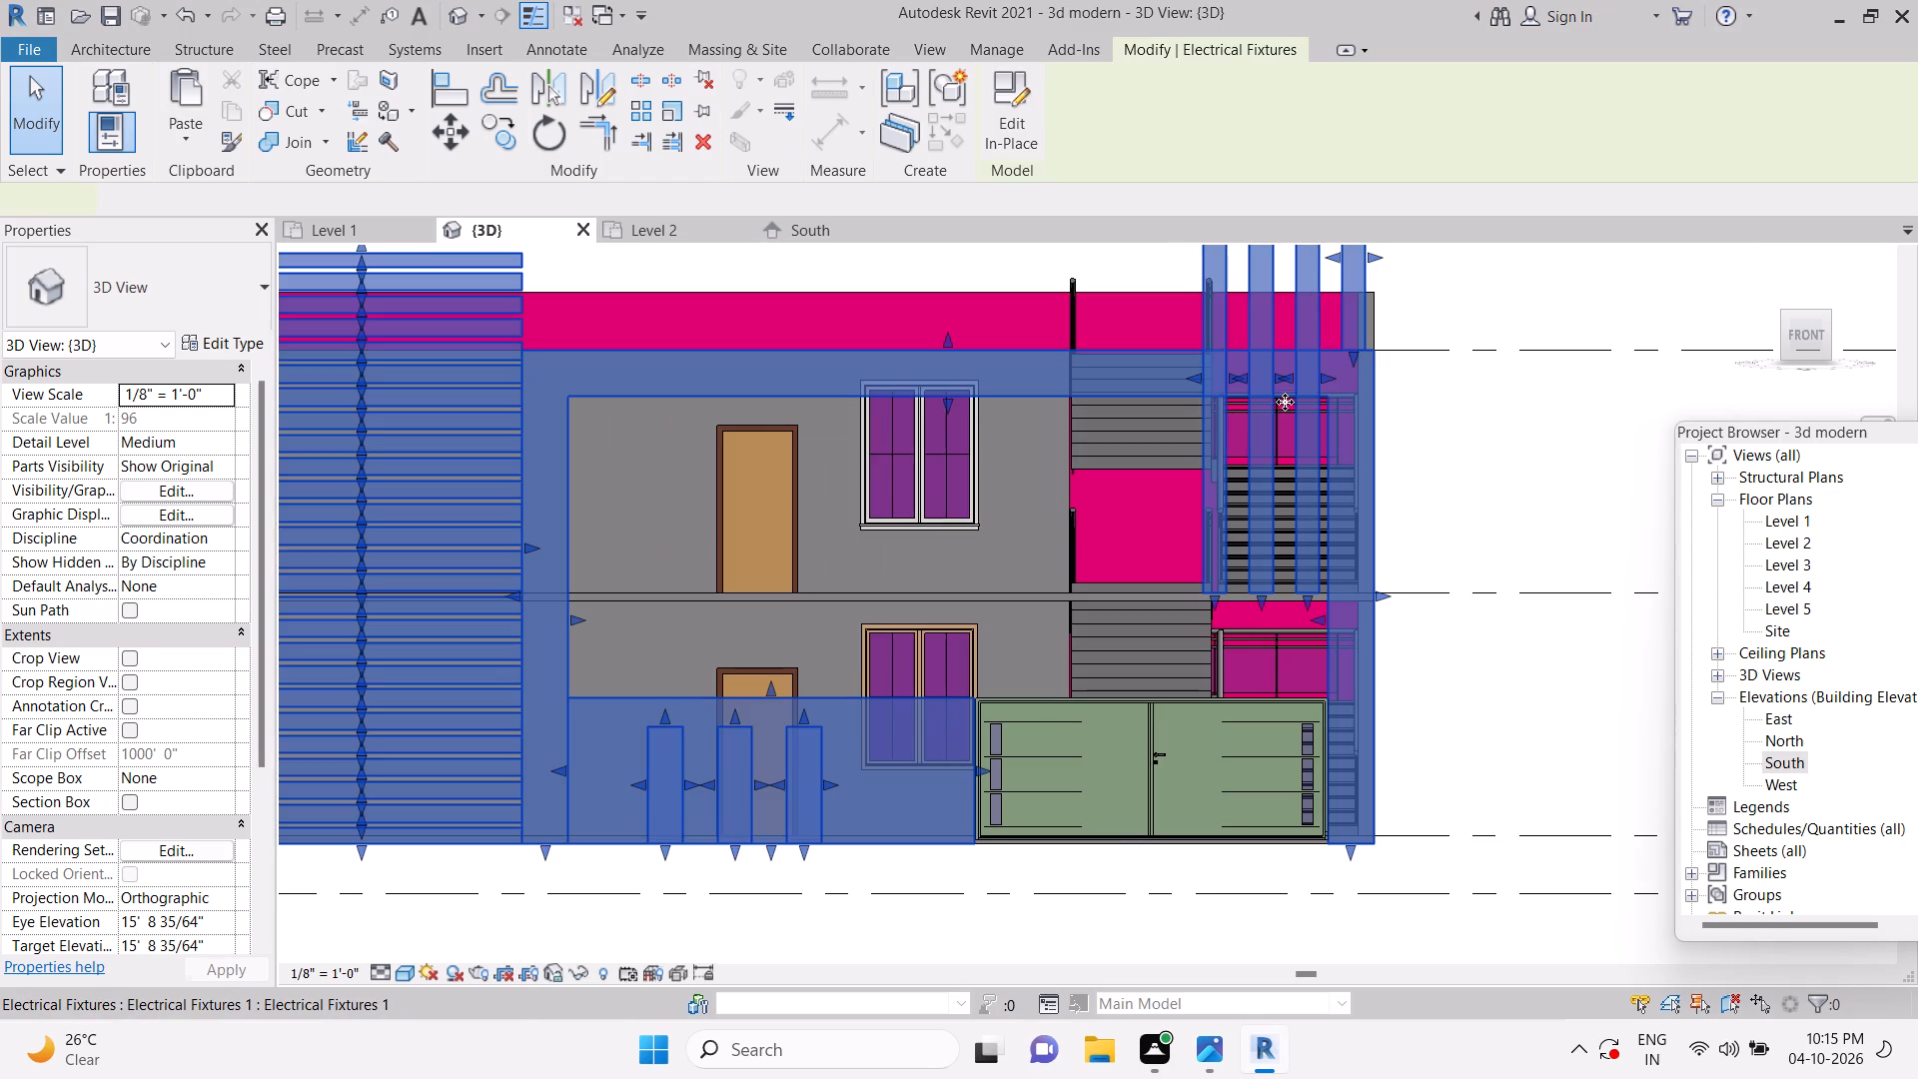
pyautogui.click(1024, 126)
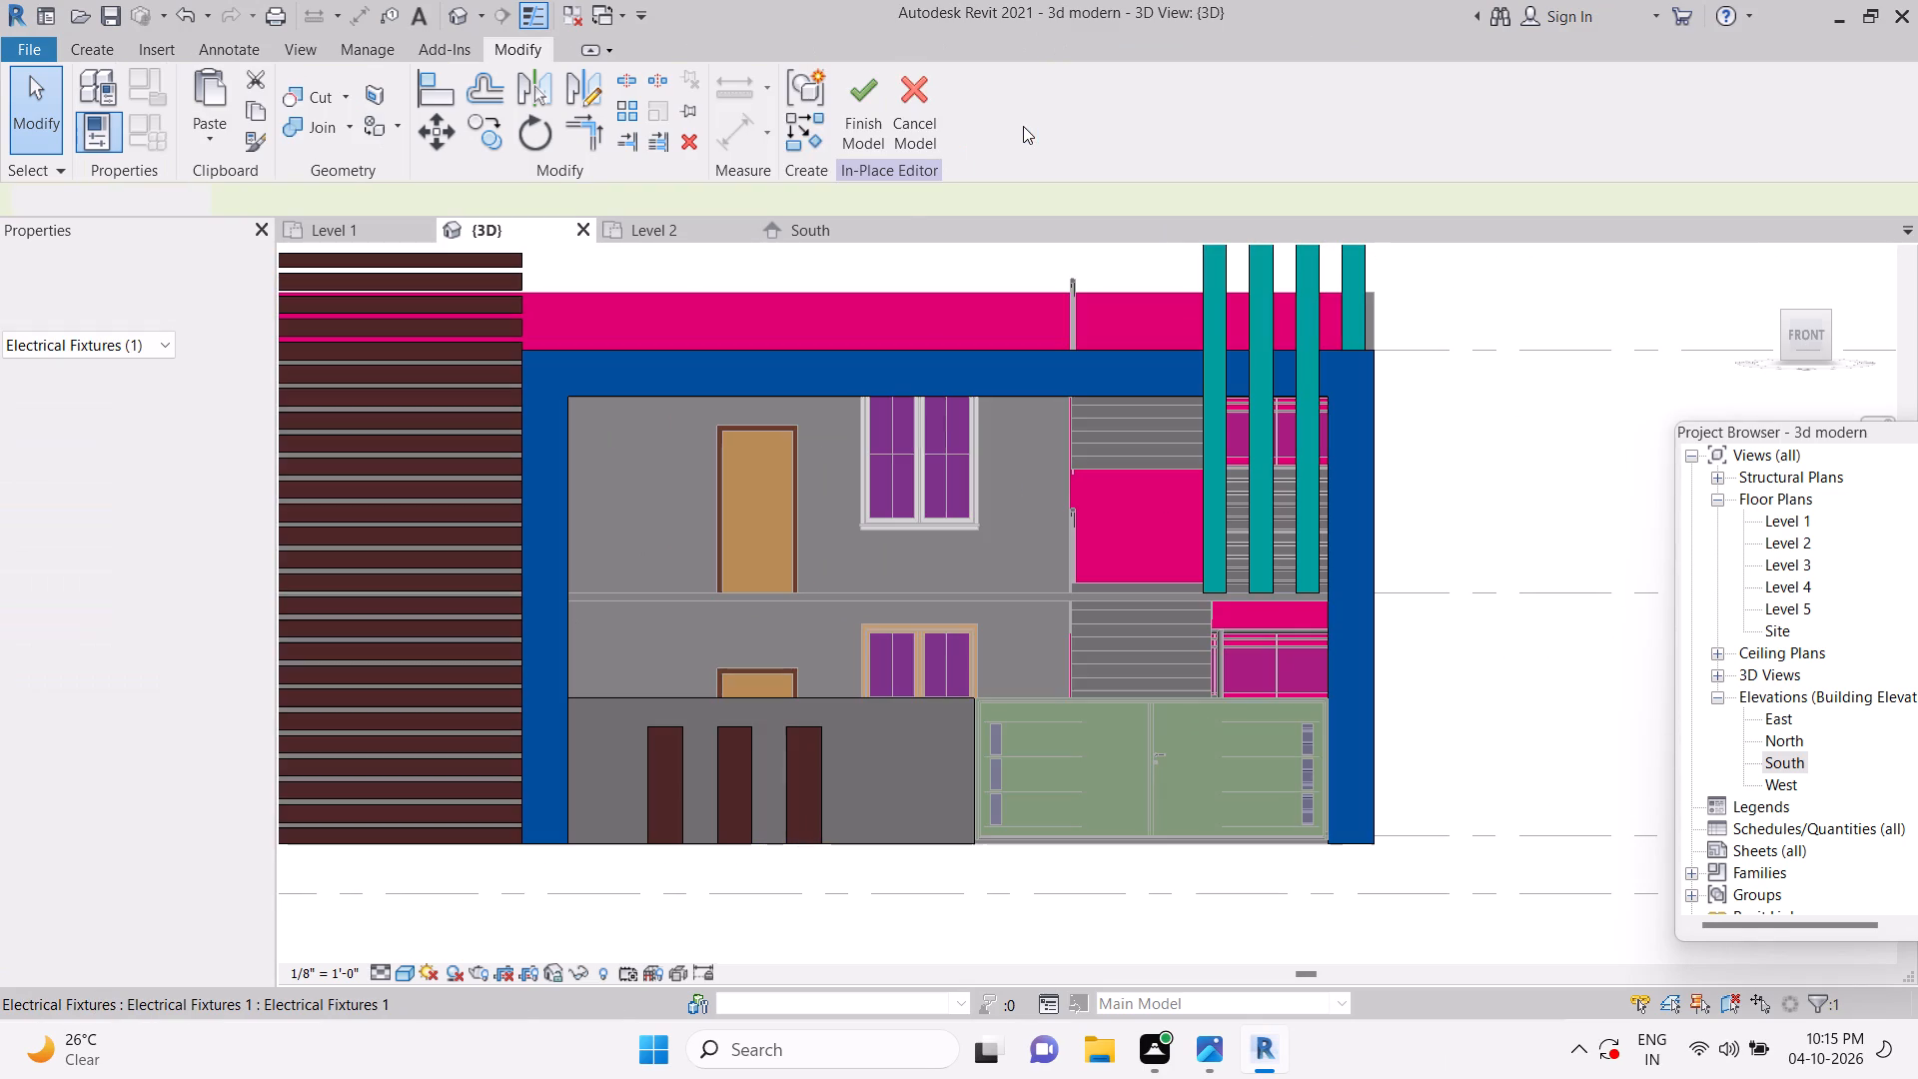
pyautogui.click(105, 49)
pyautogui.click(204, 92)
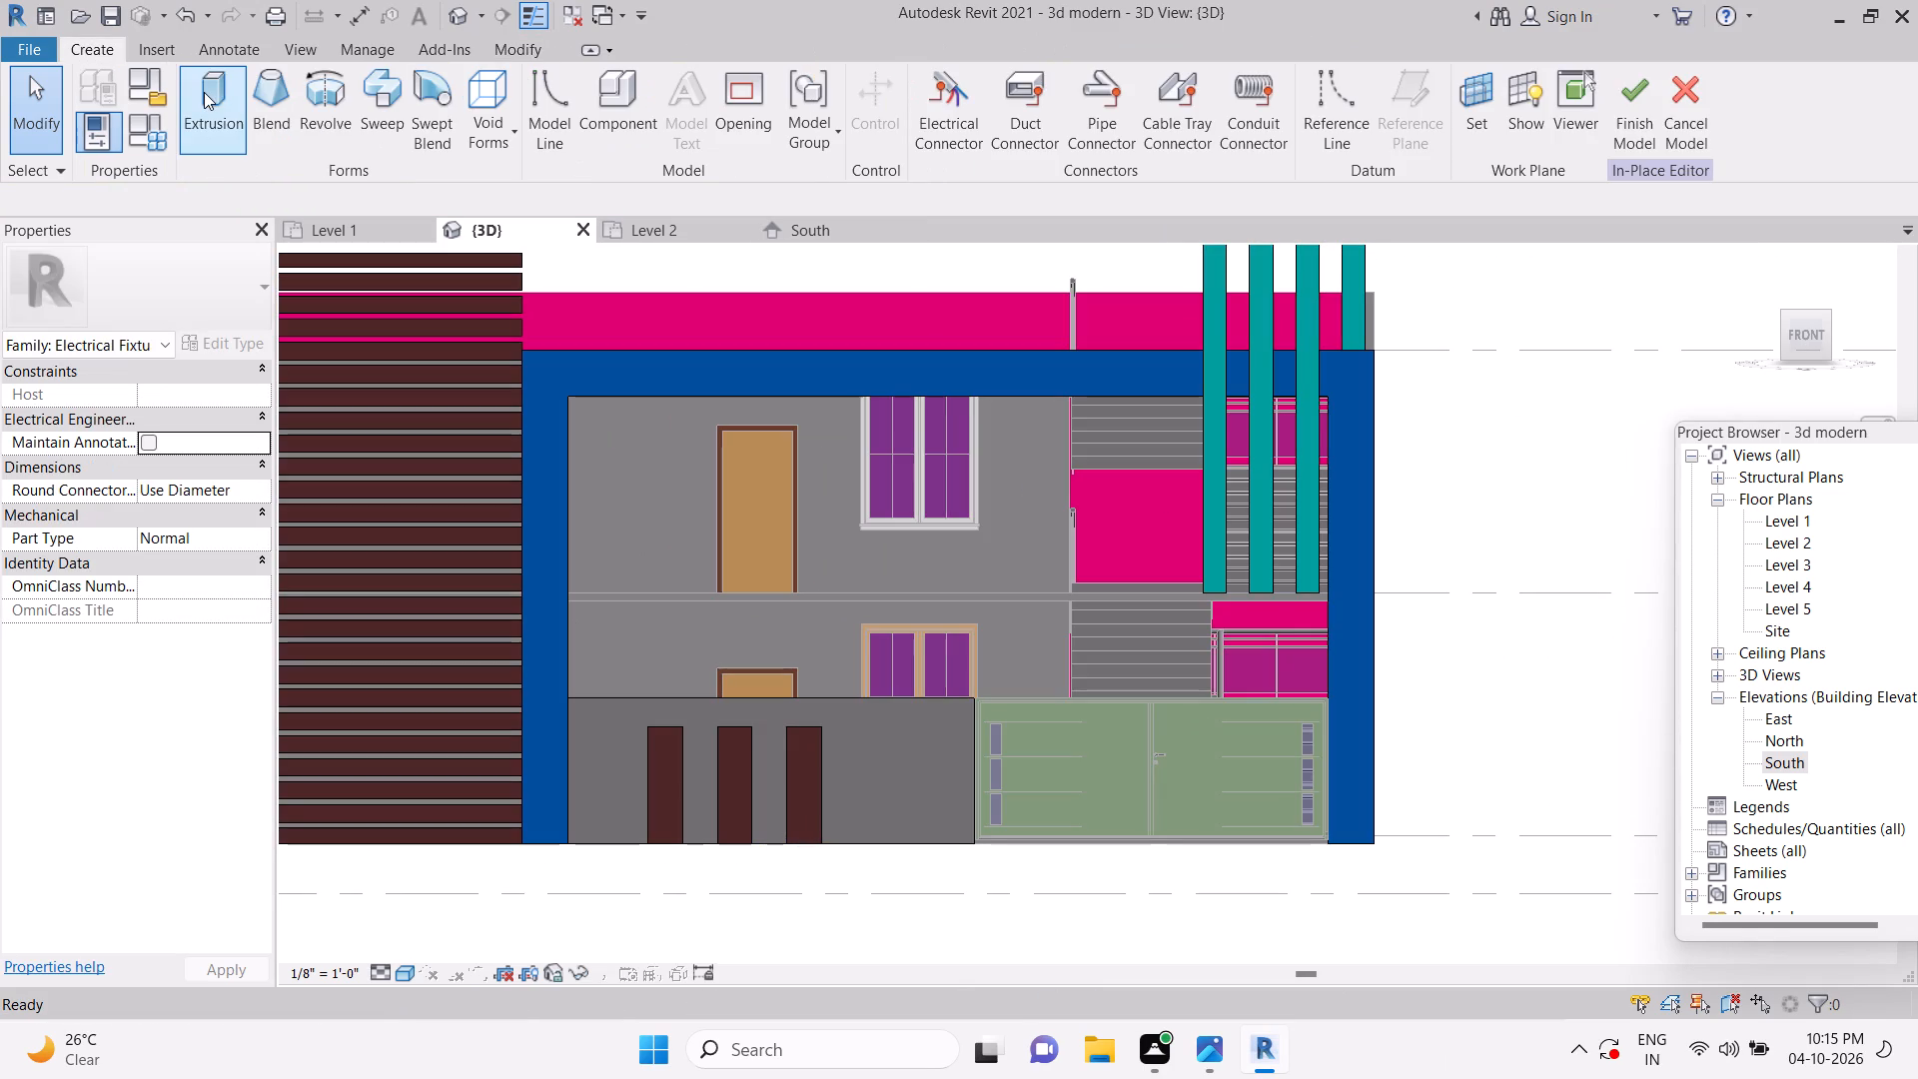
pyautogui.click(946, 90)
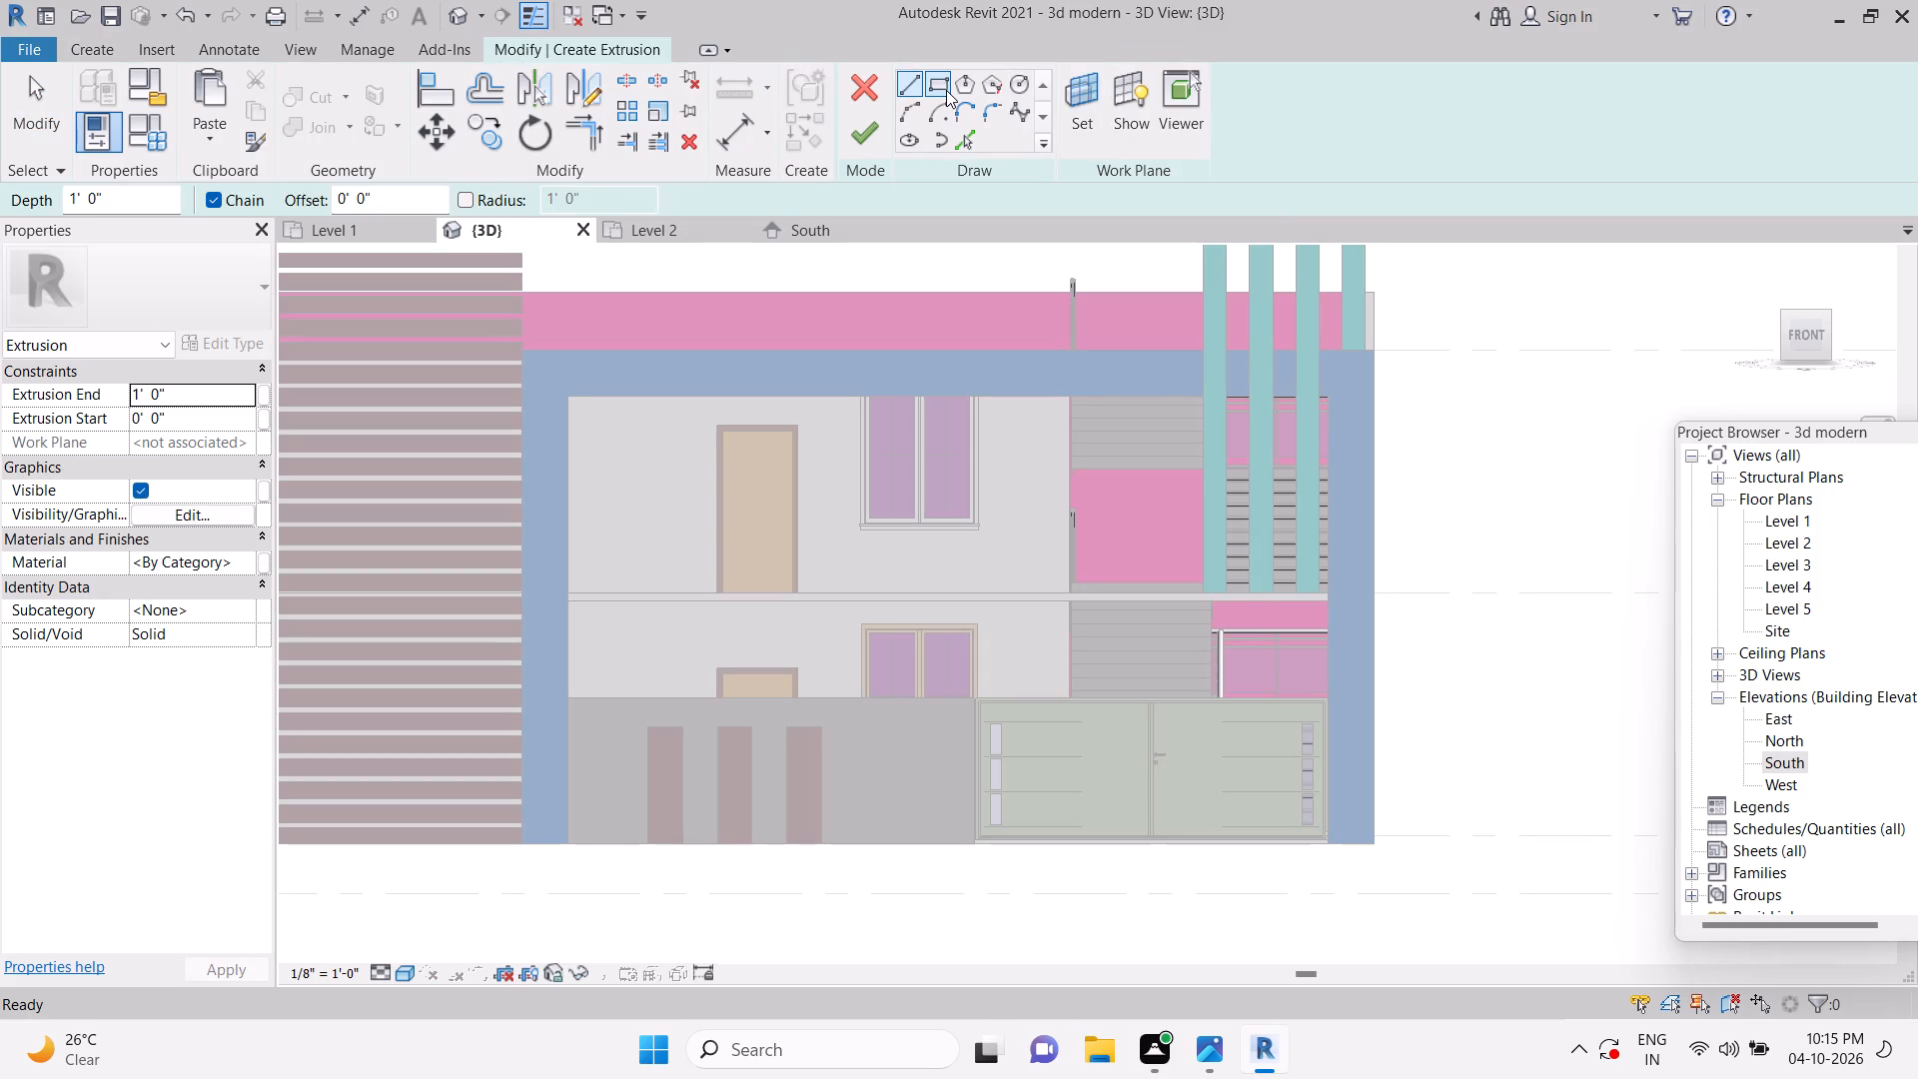
pyautogui.scroll(5, 1086, 415)
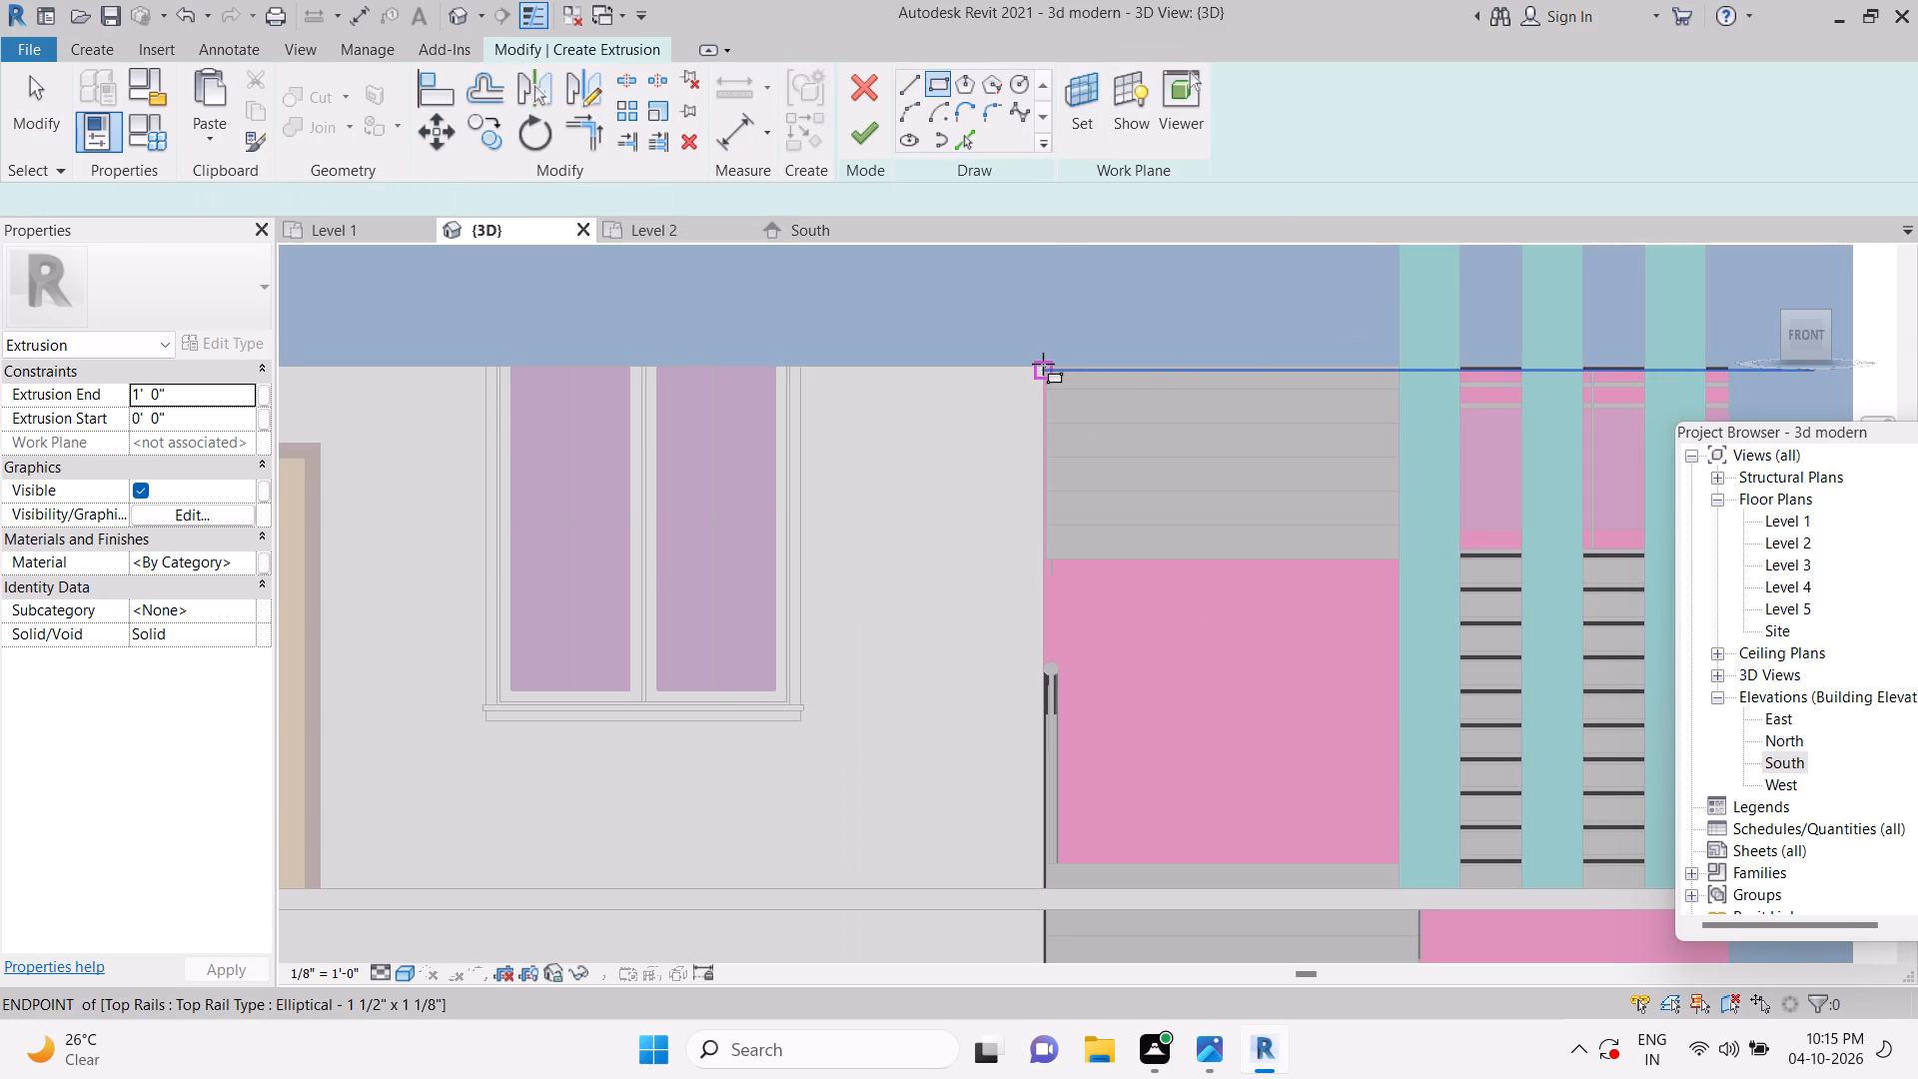
pyautogui.click(1043, 364)
pyautogui.moveTo(1338, 761); pyautogui.dragTo(1102, 473, button='middle')
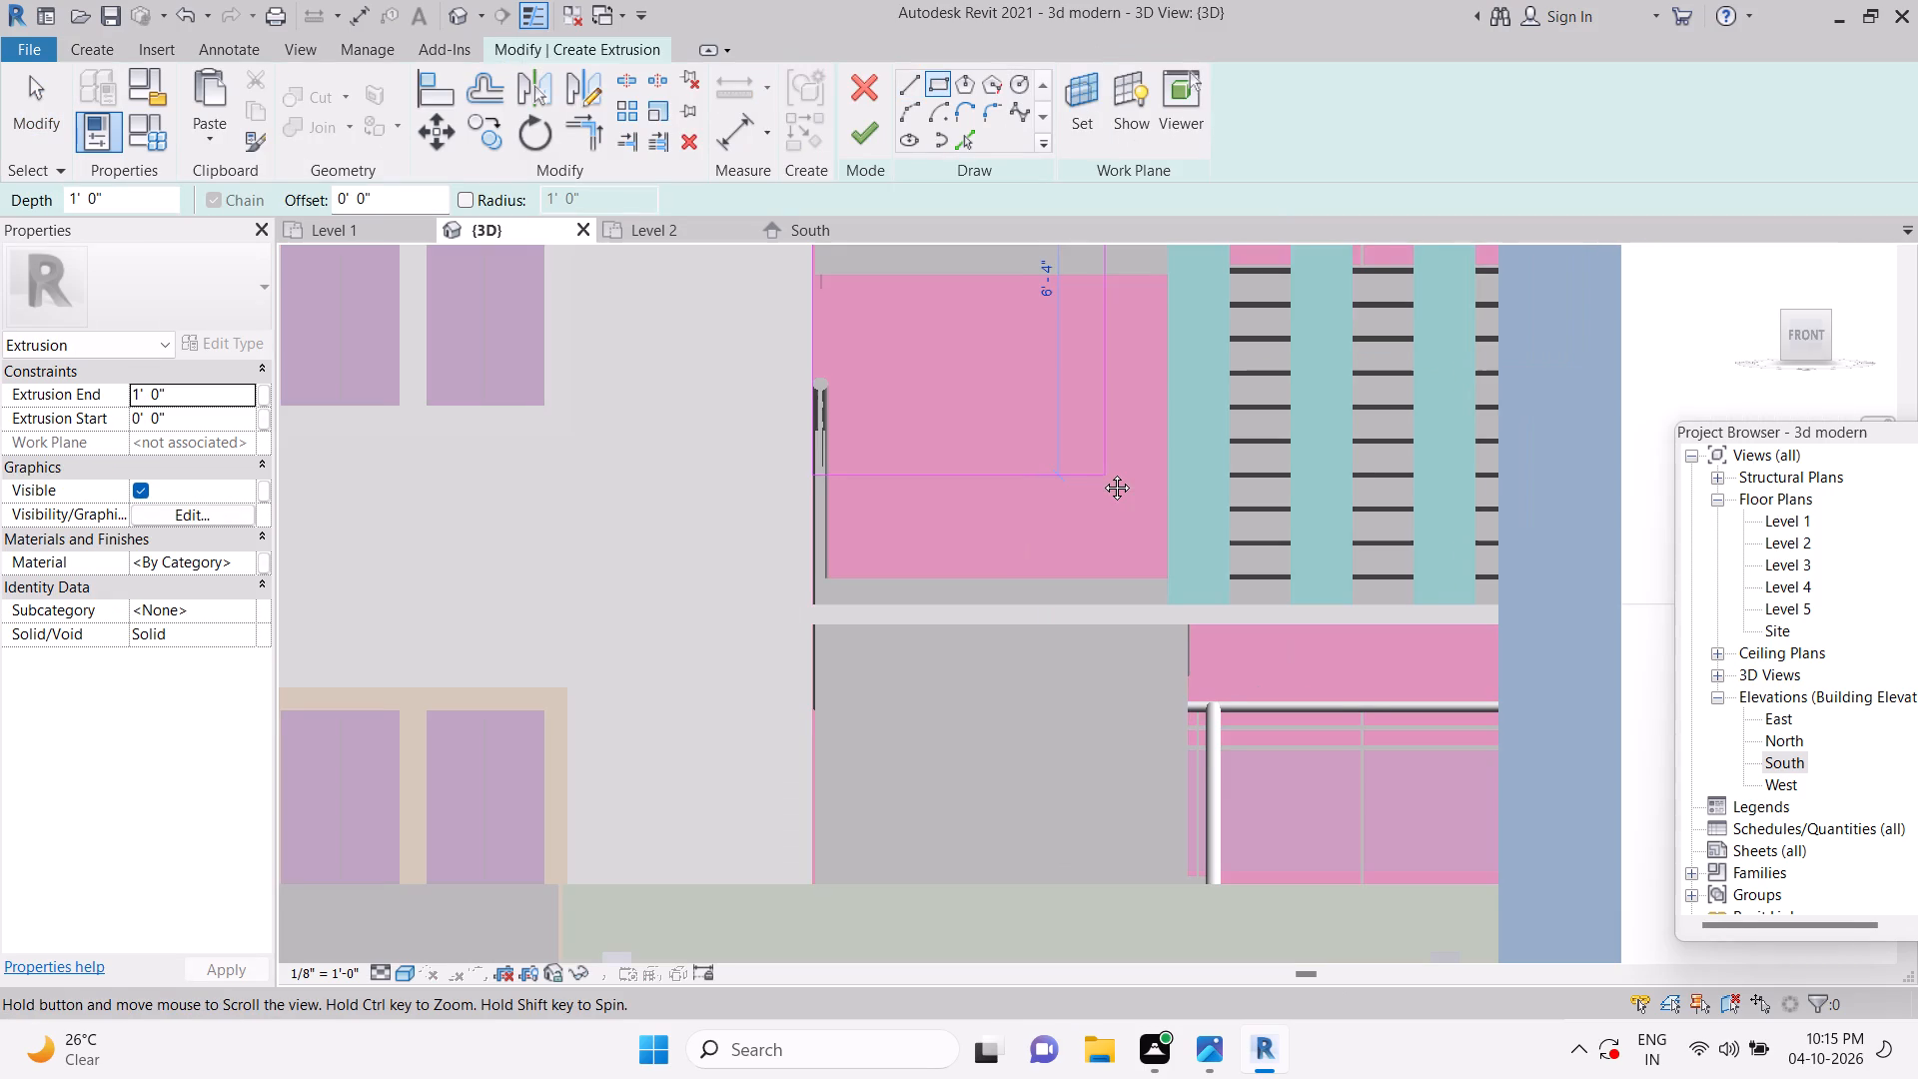
pyautogui.click(1156, 593)
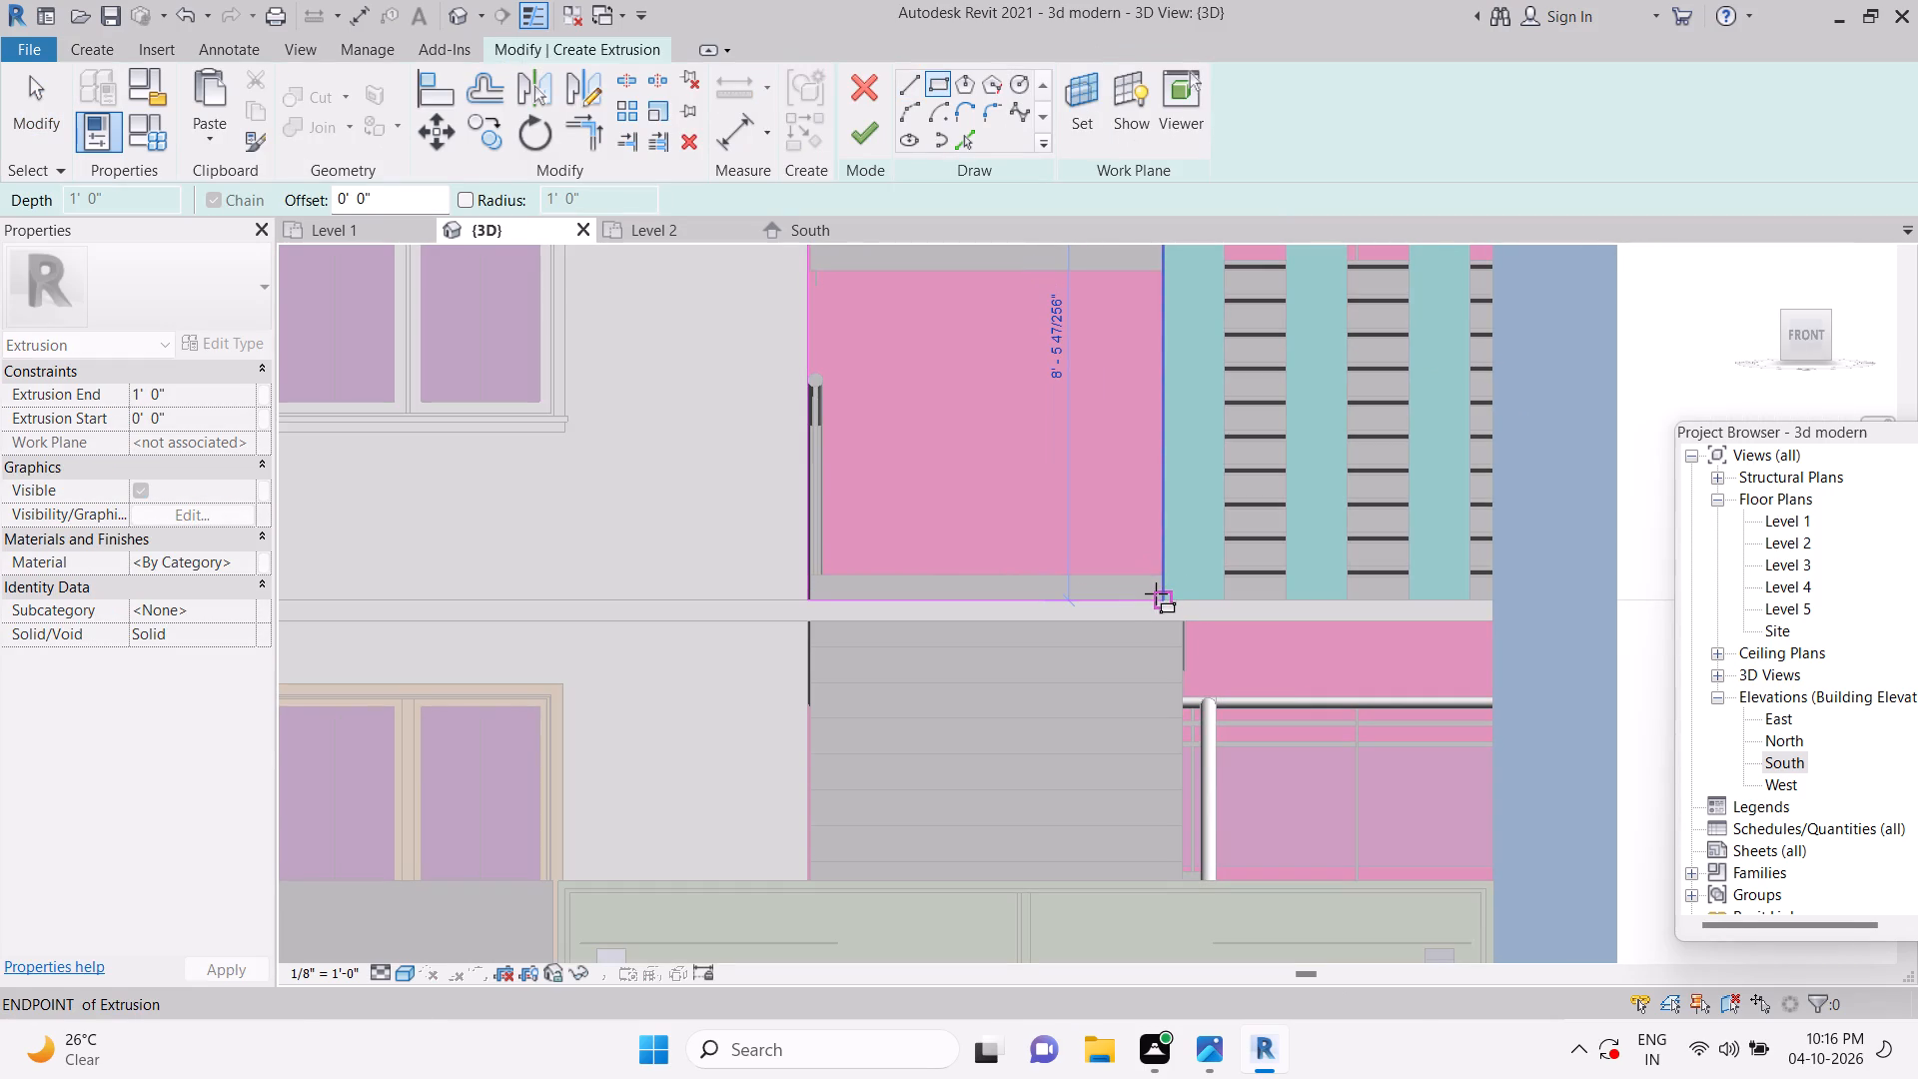
pyautogui.press('Escape')
pyautogui.press('Escape')
pyautogui.press('Escape')
pyautogui.press('Escape')
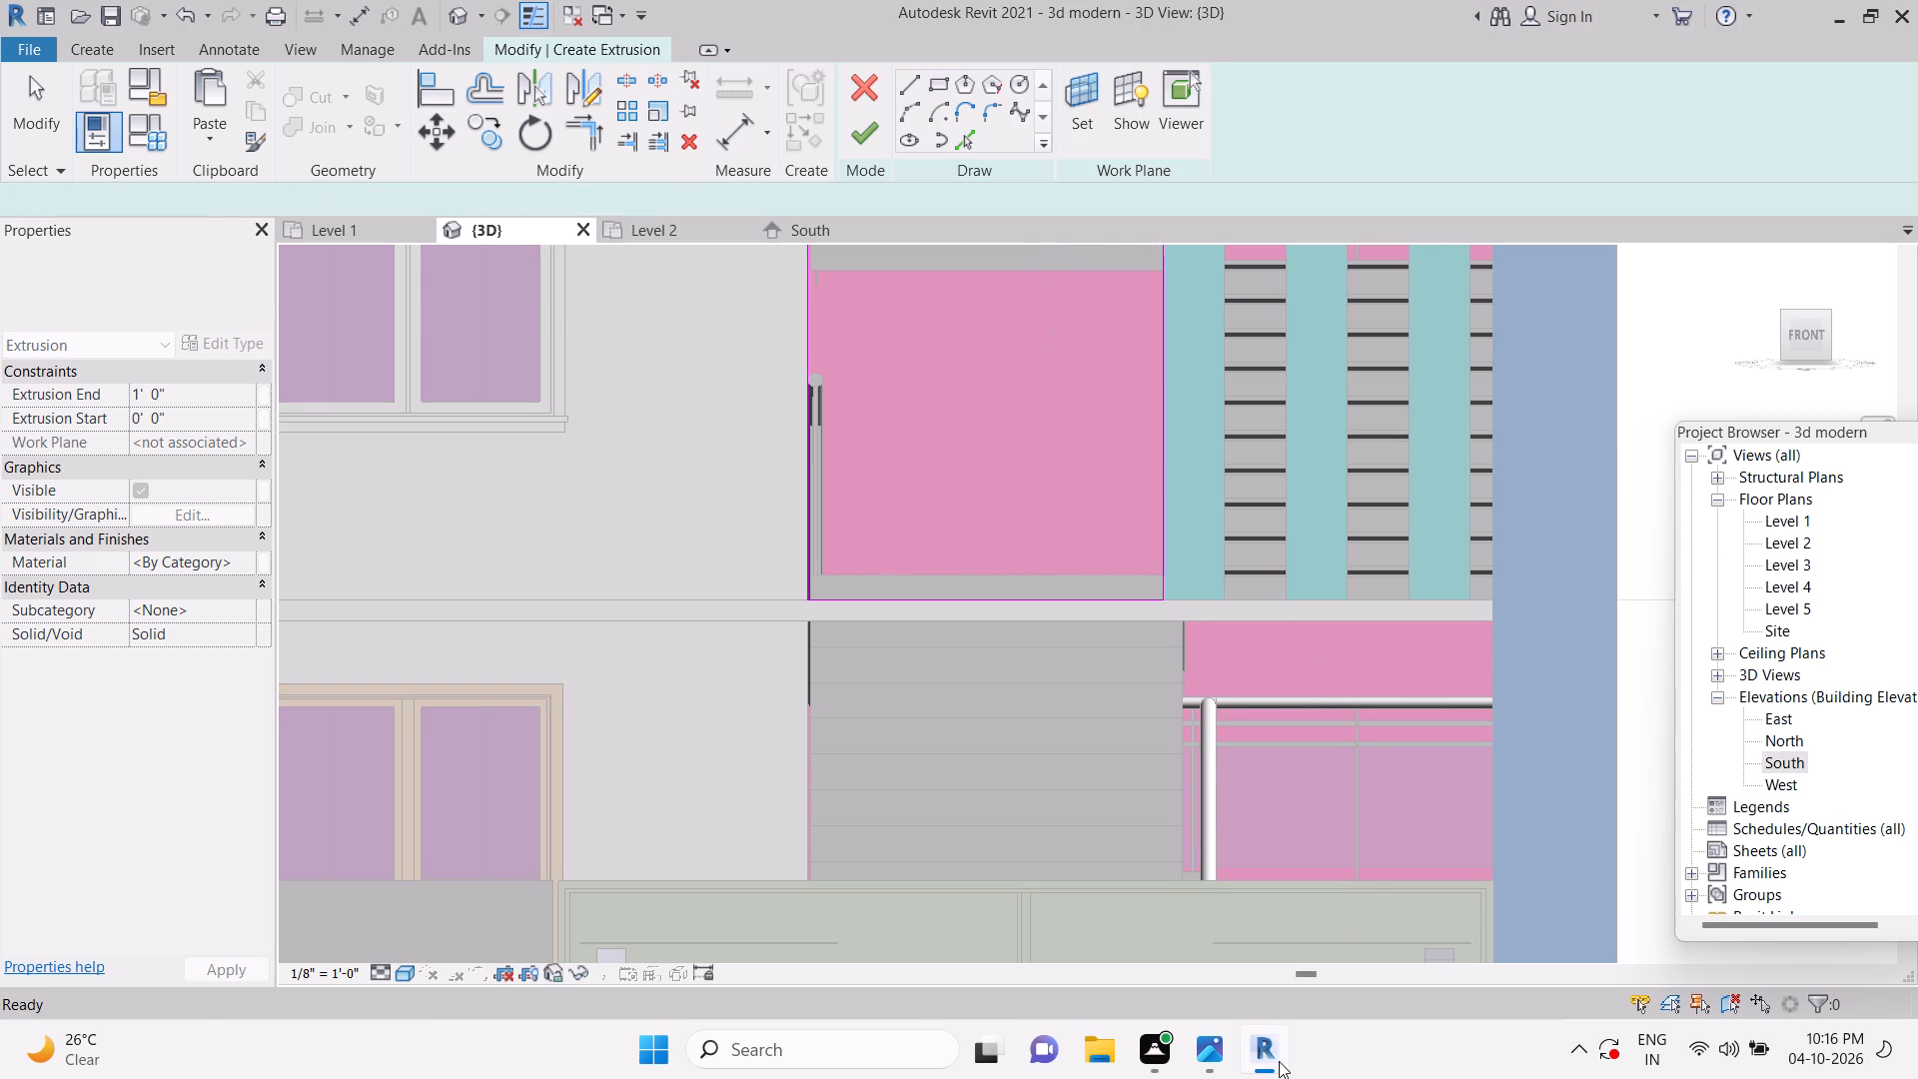
# Check the reference elevation, then create four sketch lines offset 1' inward from the edges of the extrusion rectangle.
pyautogui.click(1217, 1045)
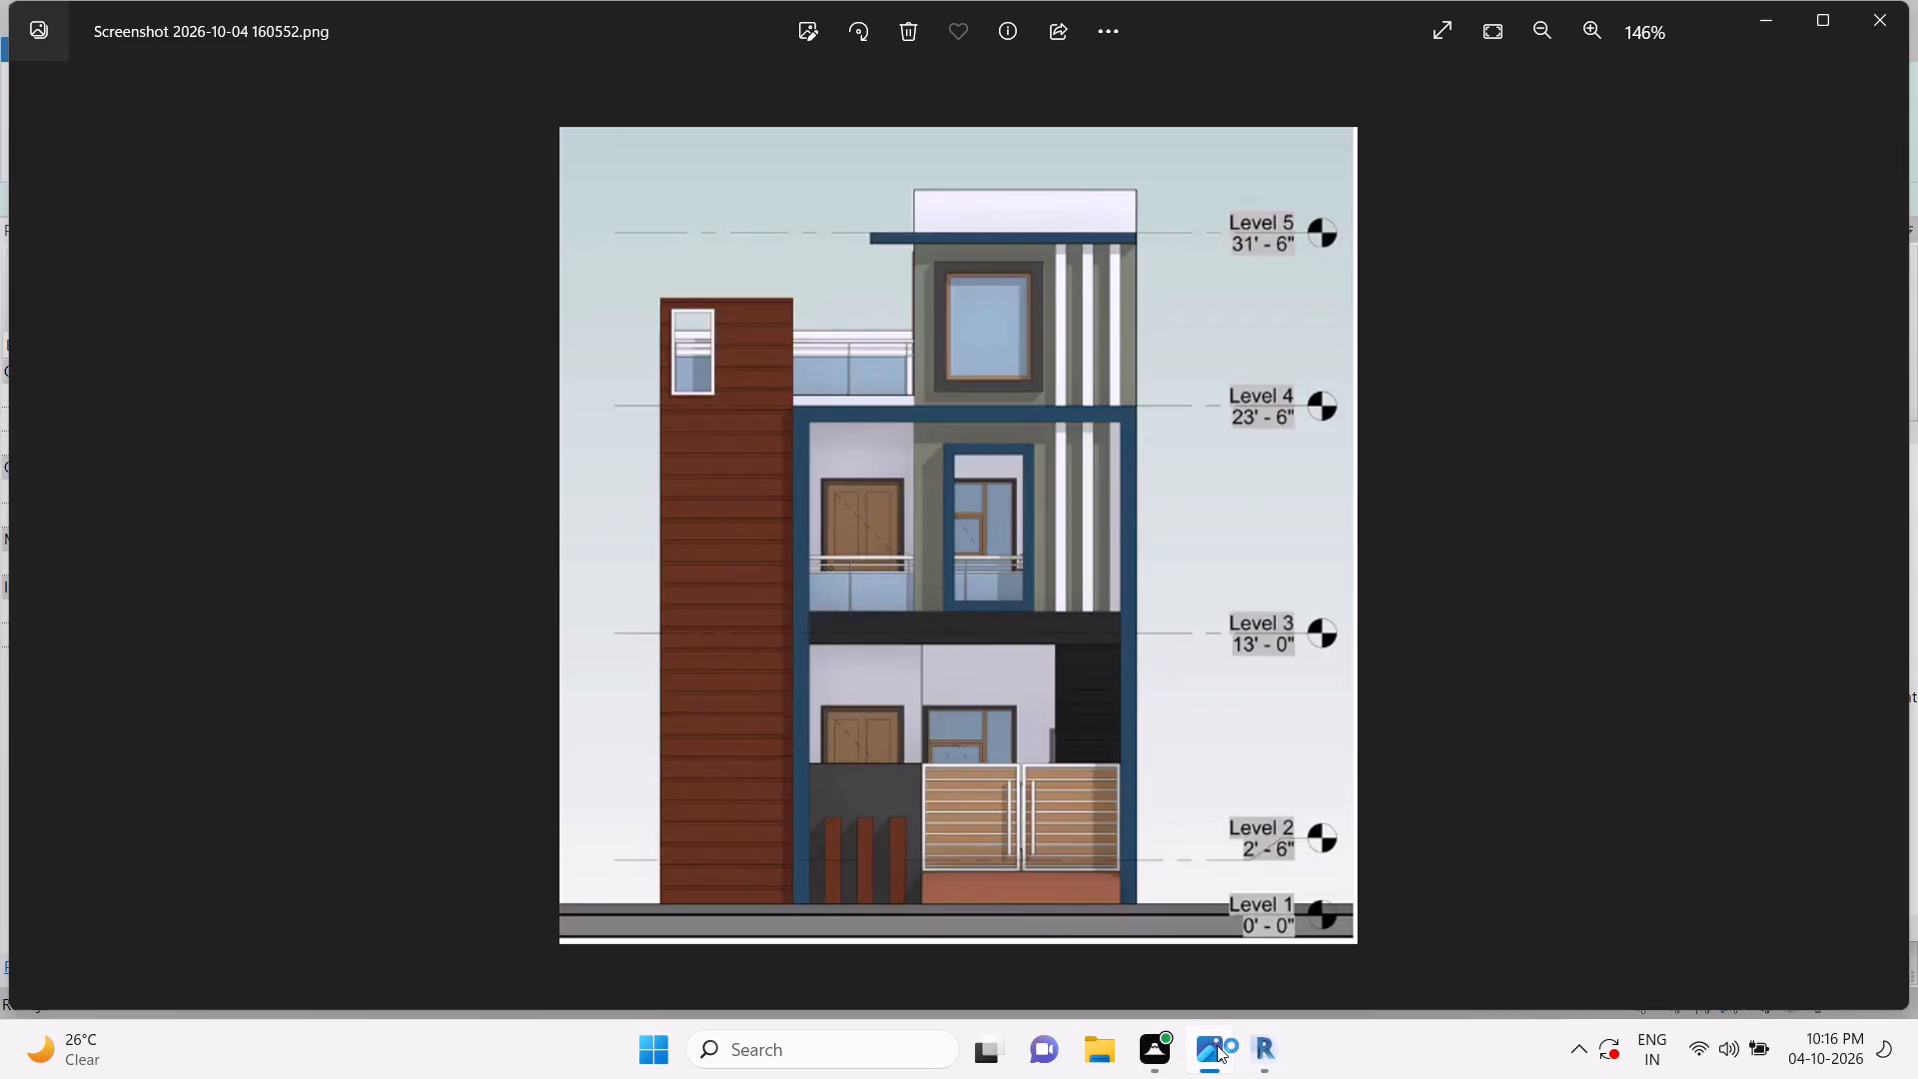
pyautogui.click(1261, 1054)
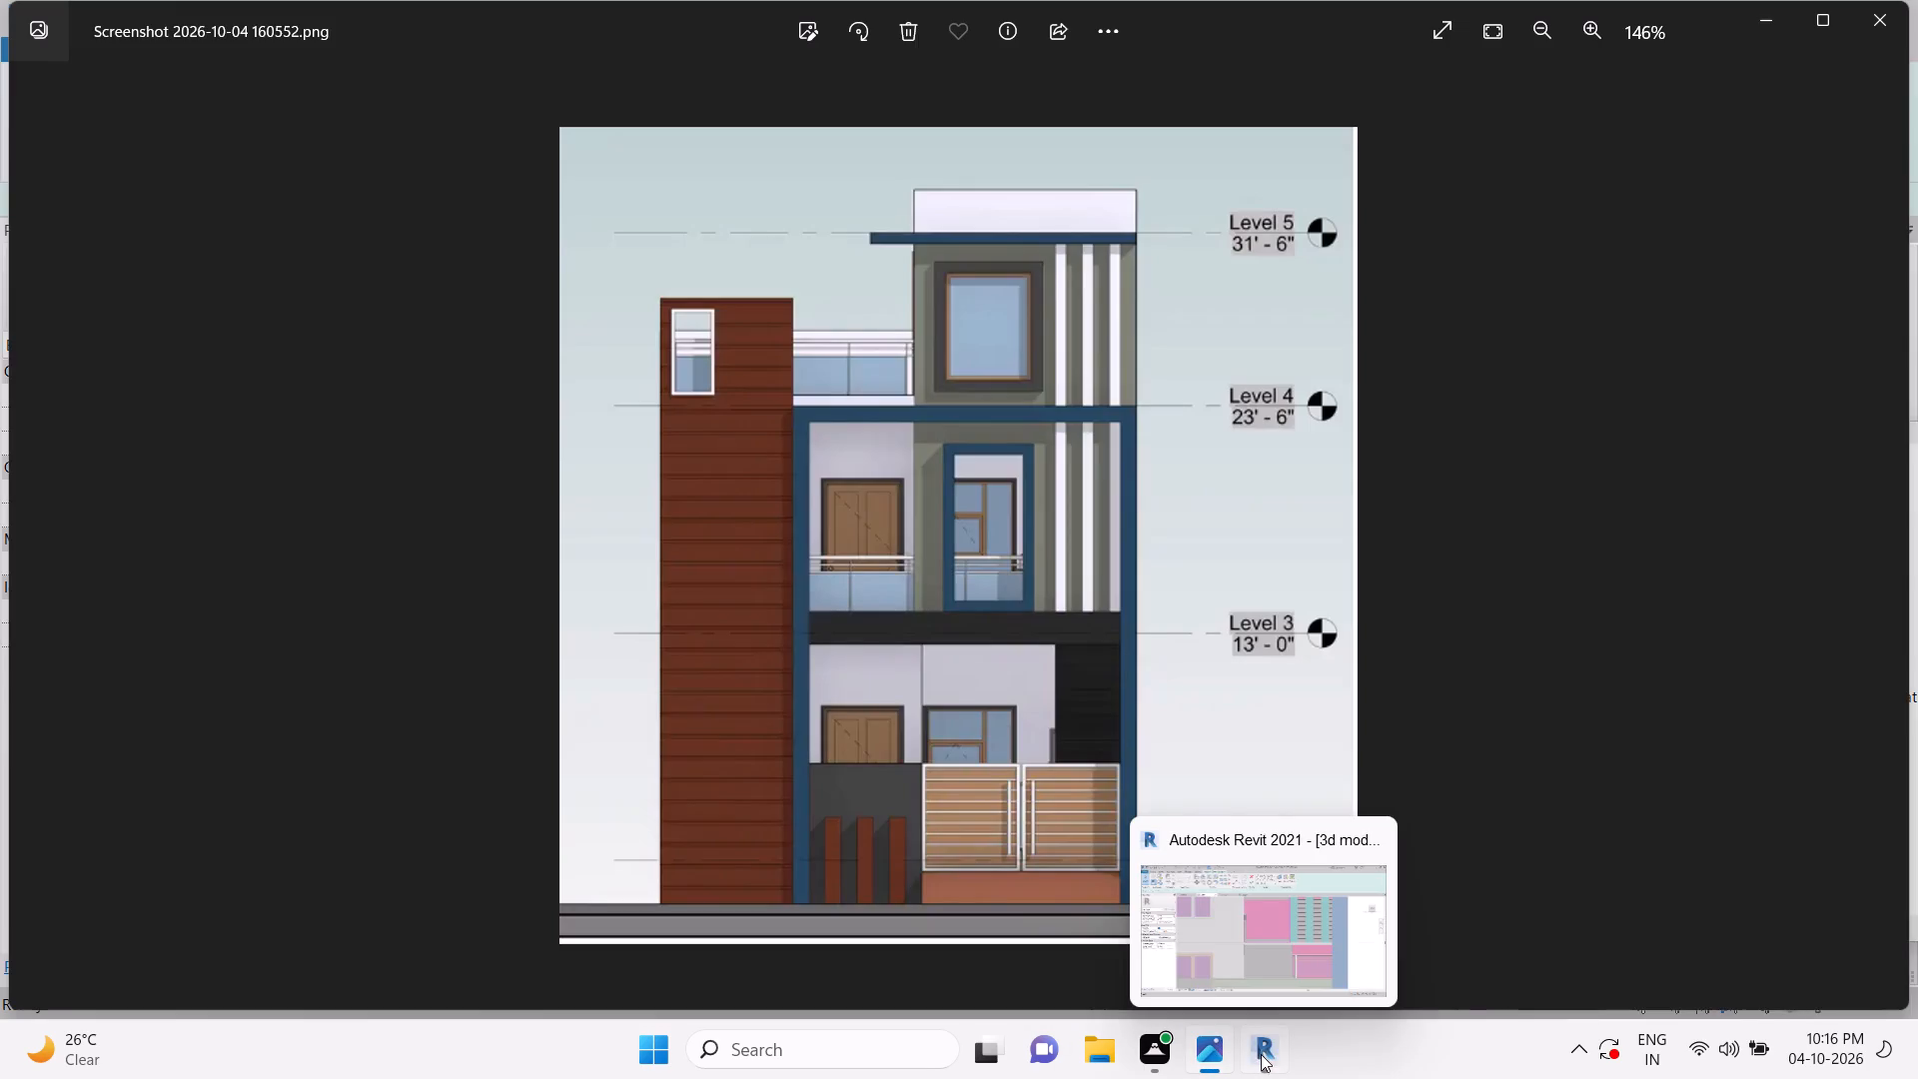
pyautogui.moveTo(1160, 635); pyautogui.dragTo(1218, 793, button='middle')
pyautogui.scroll(-2, 1218, 794)
pyautogui.press('Escape')
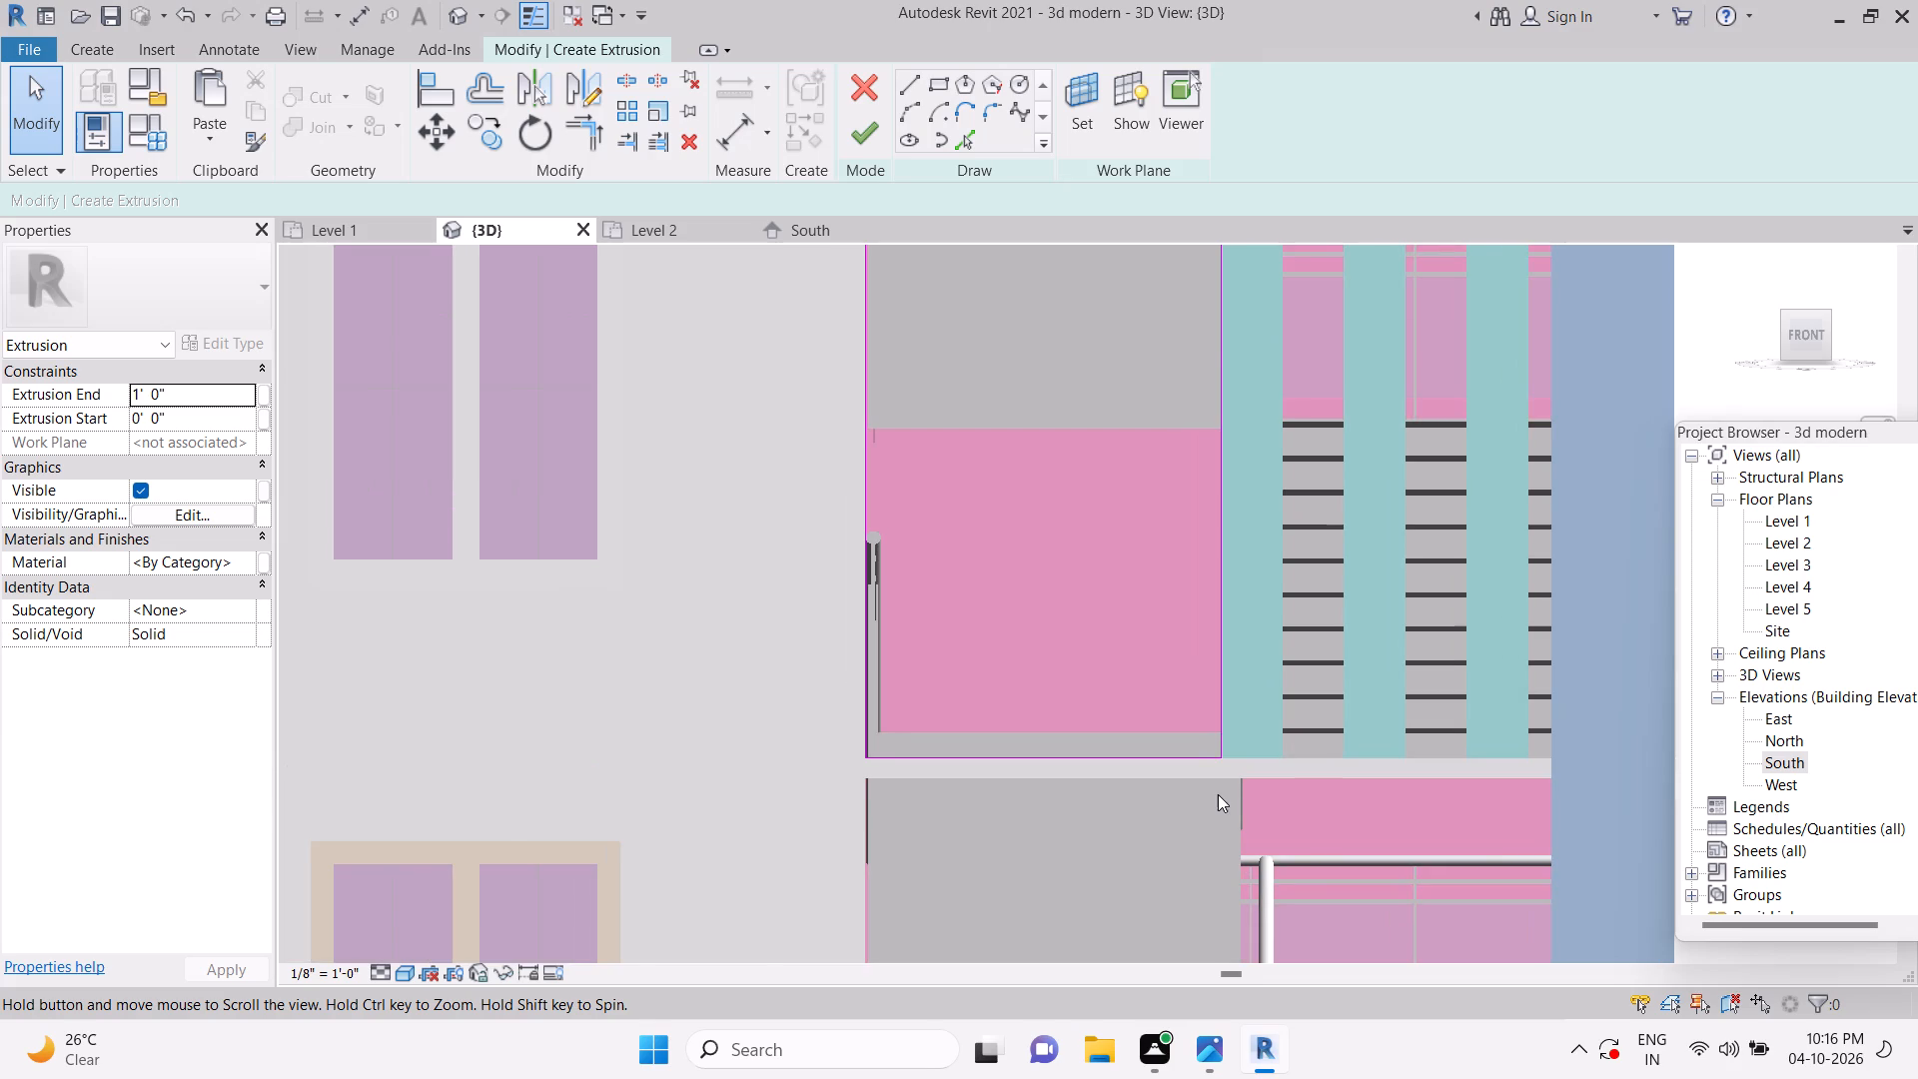
pyautogui.press('Escape')
pyautogui.press('o')
pyautogui.press('space')
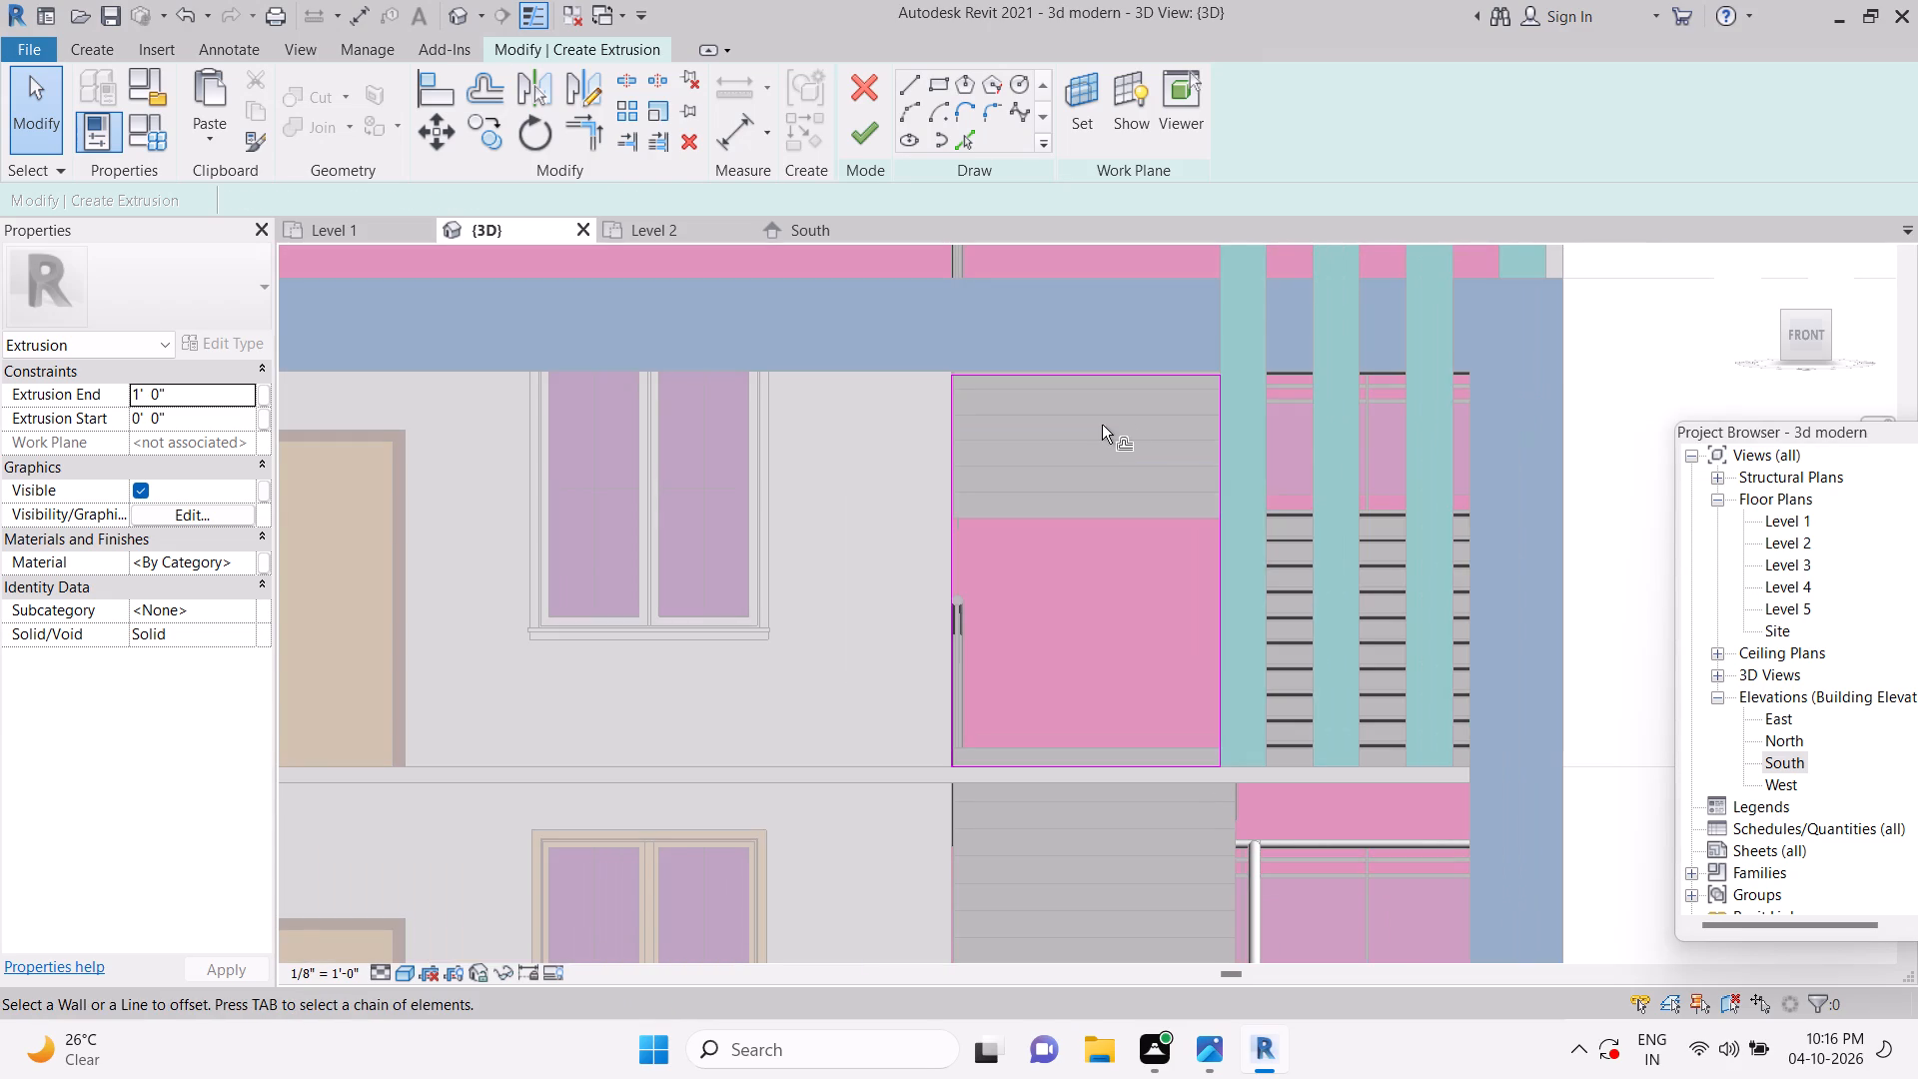
pyautogui.click(970, 147)
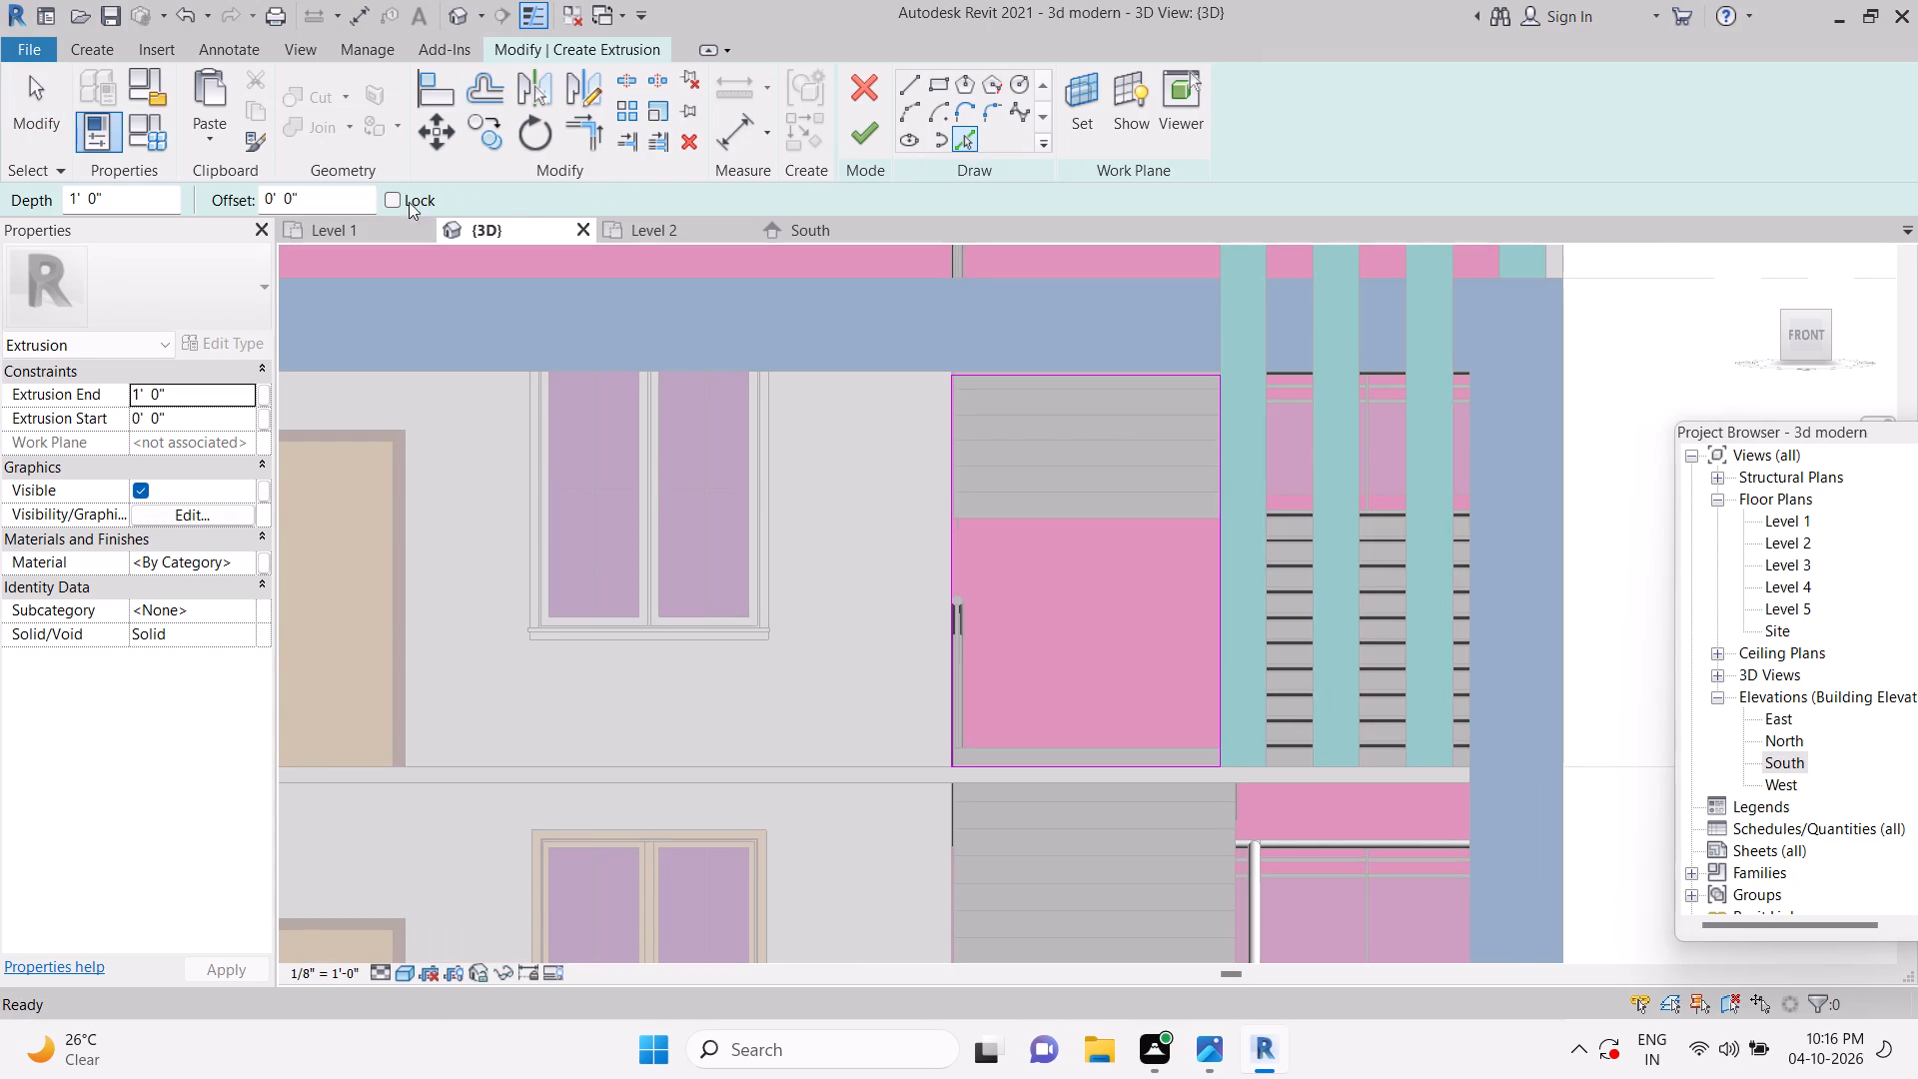
pyautogui.moveTo(346, 203); pyautogui.dragTo(159, 205)
pyautogui.write("1'")
pyautogui.press('Return')
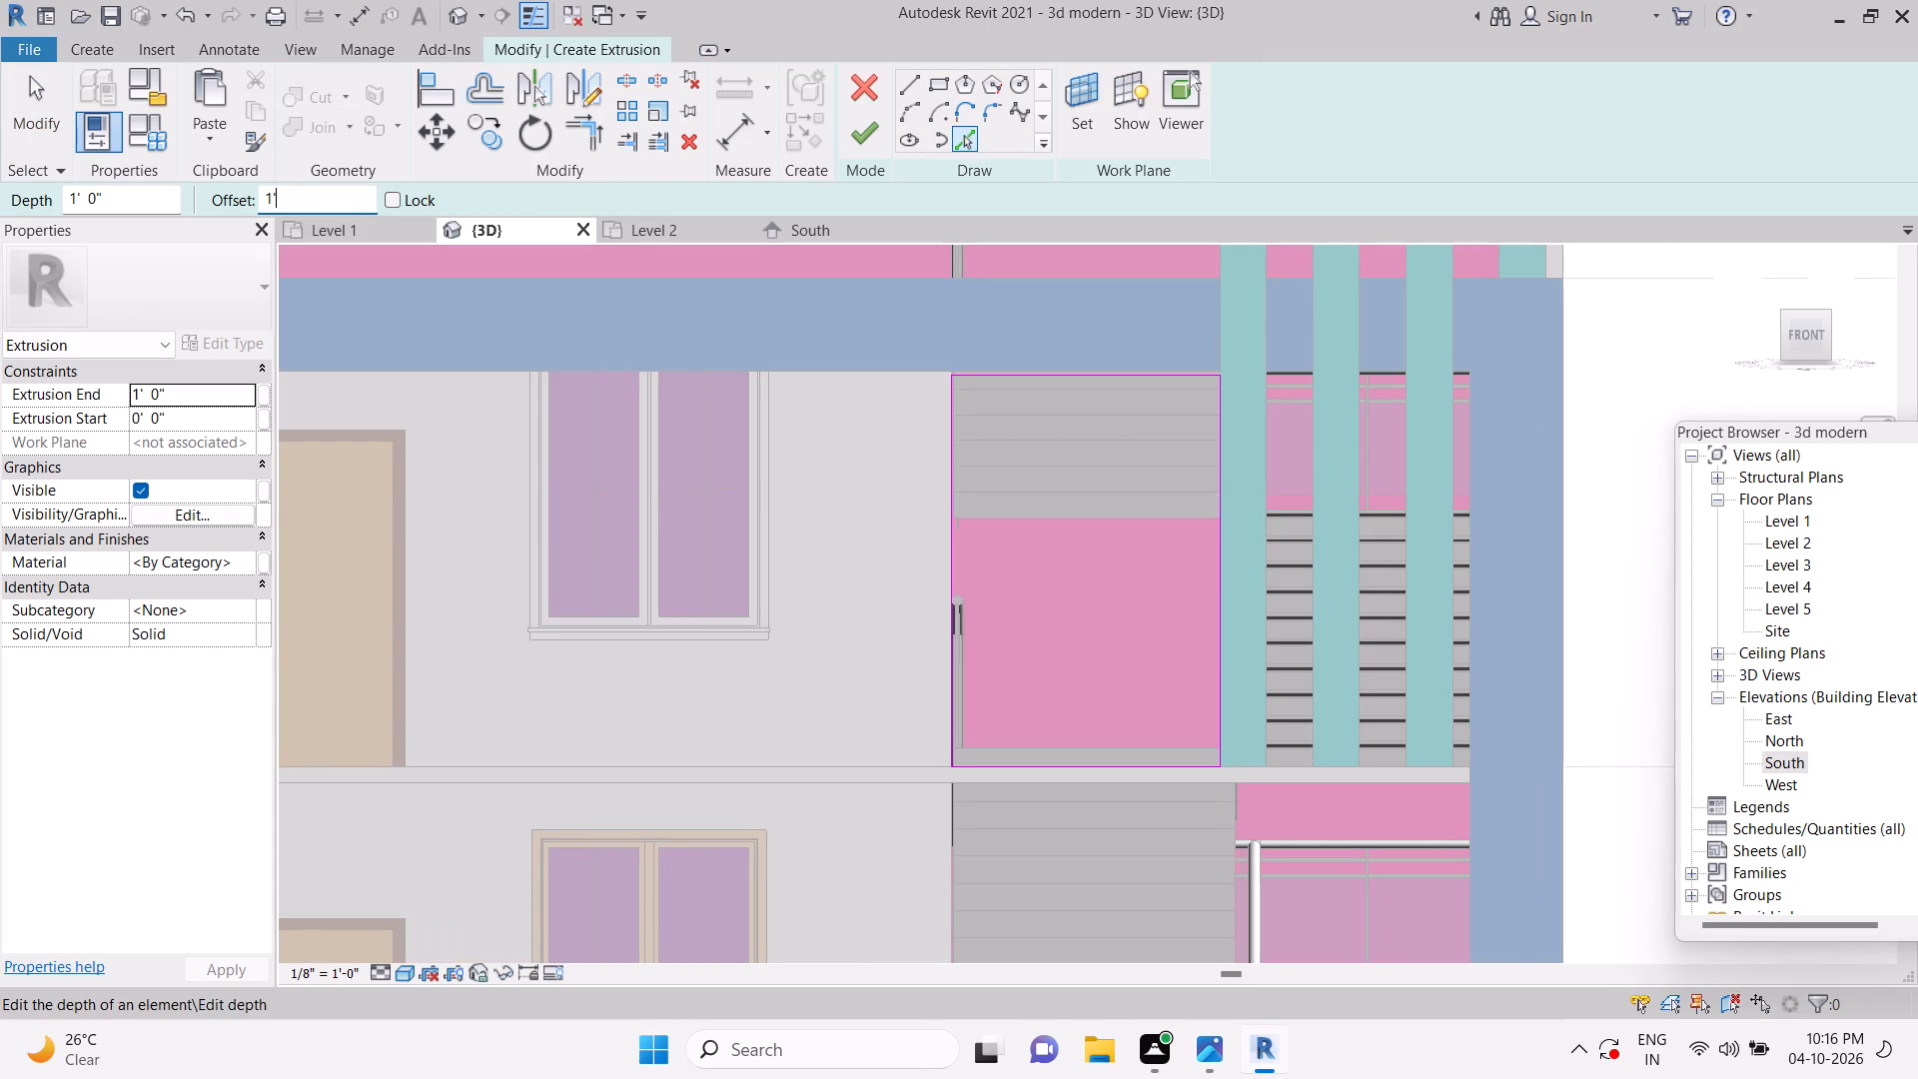
pyautogui.click(1012, 379)
pyautogui.click(954, 458)
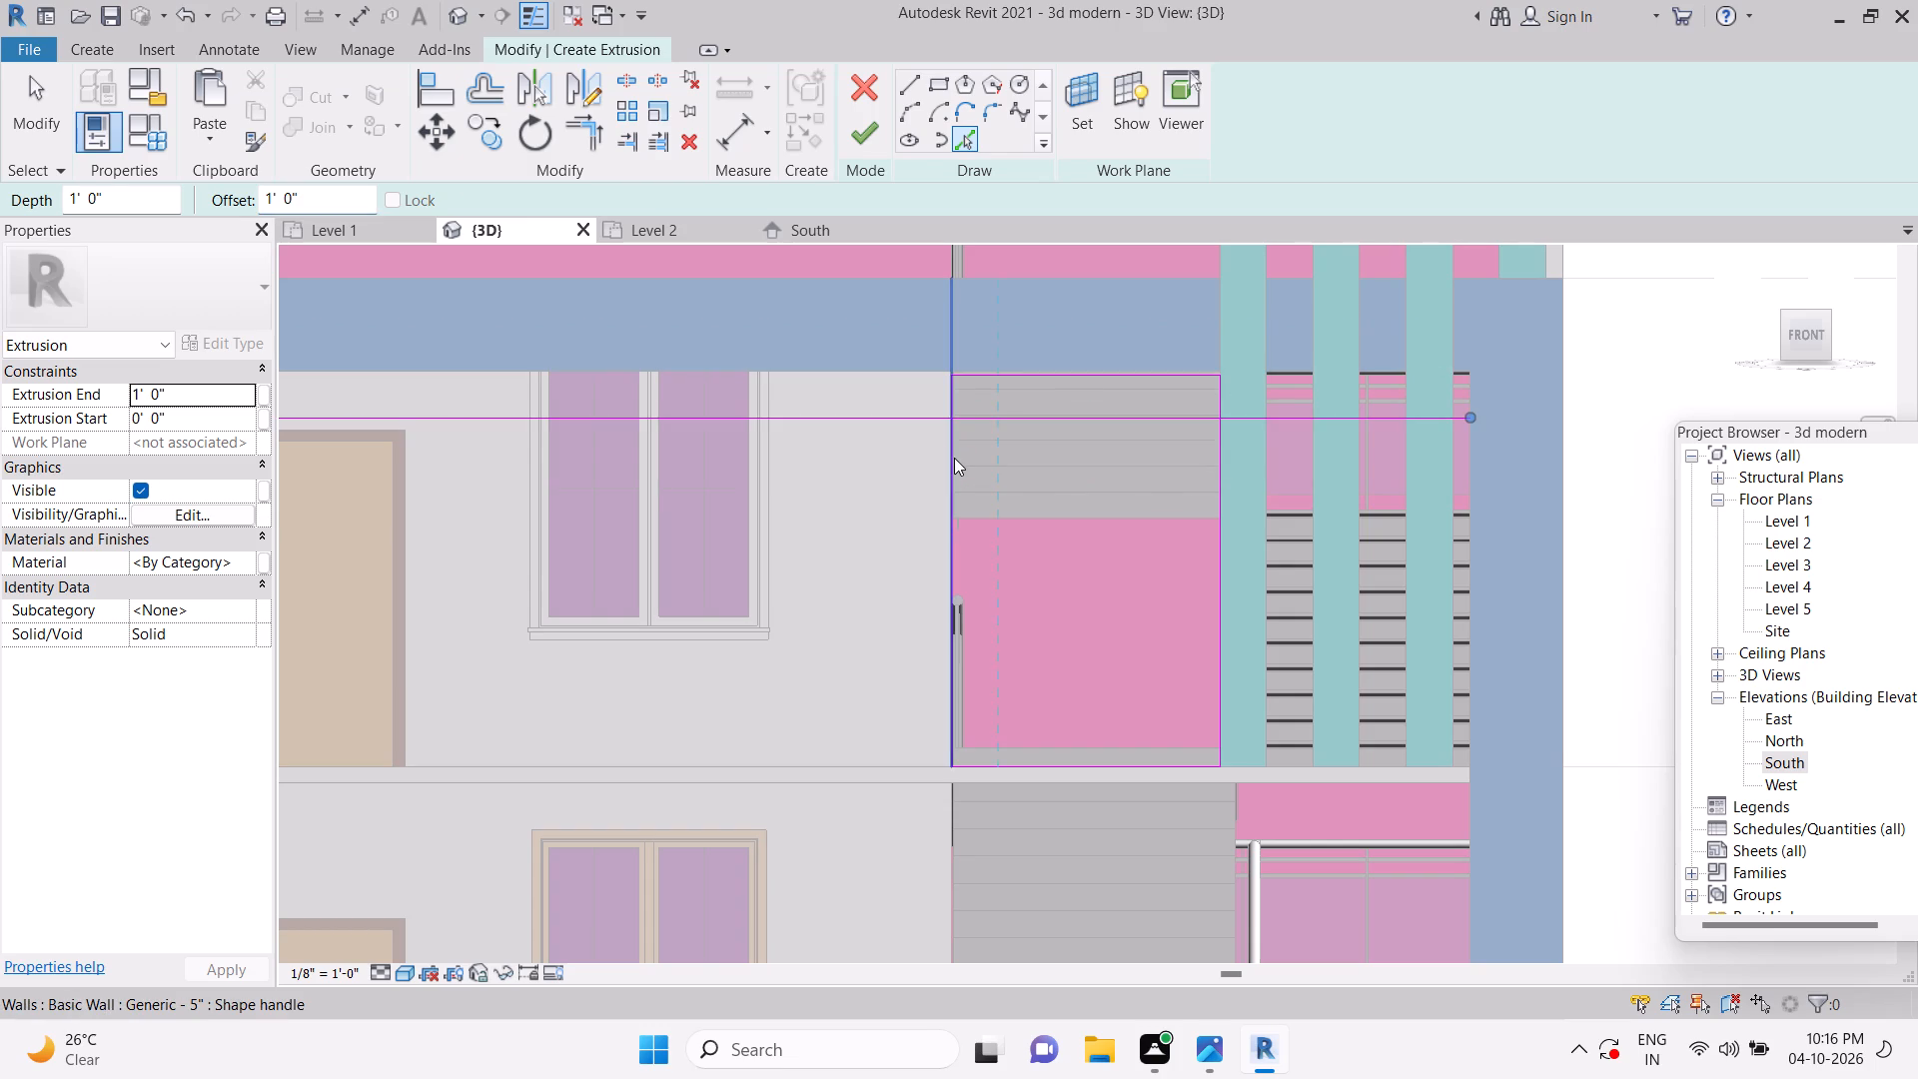
pyautogui.click(1217, 475)
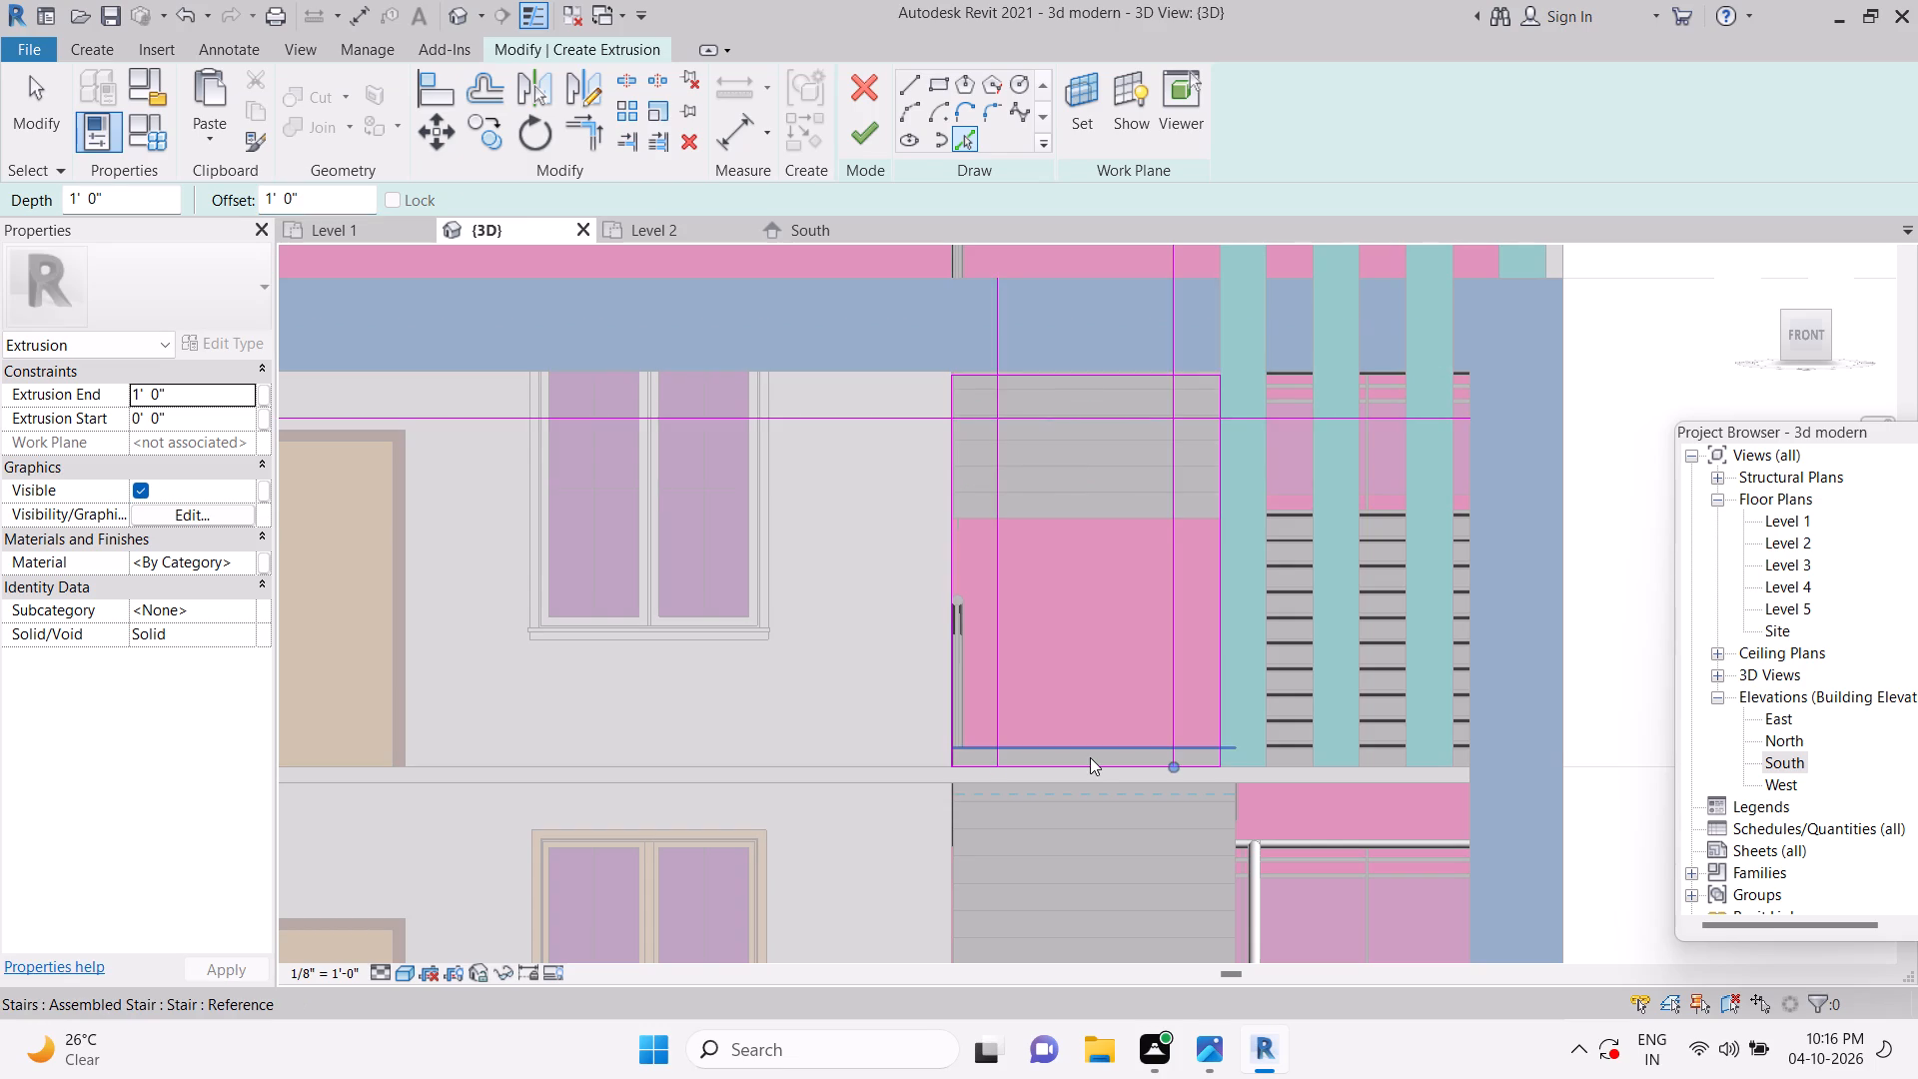
pyautogui.scroll(6, 1087, 765)
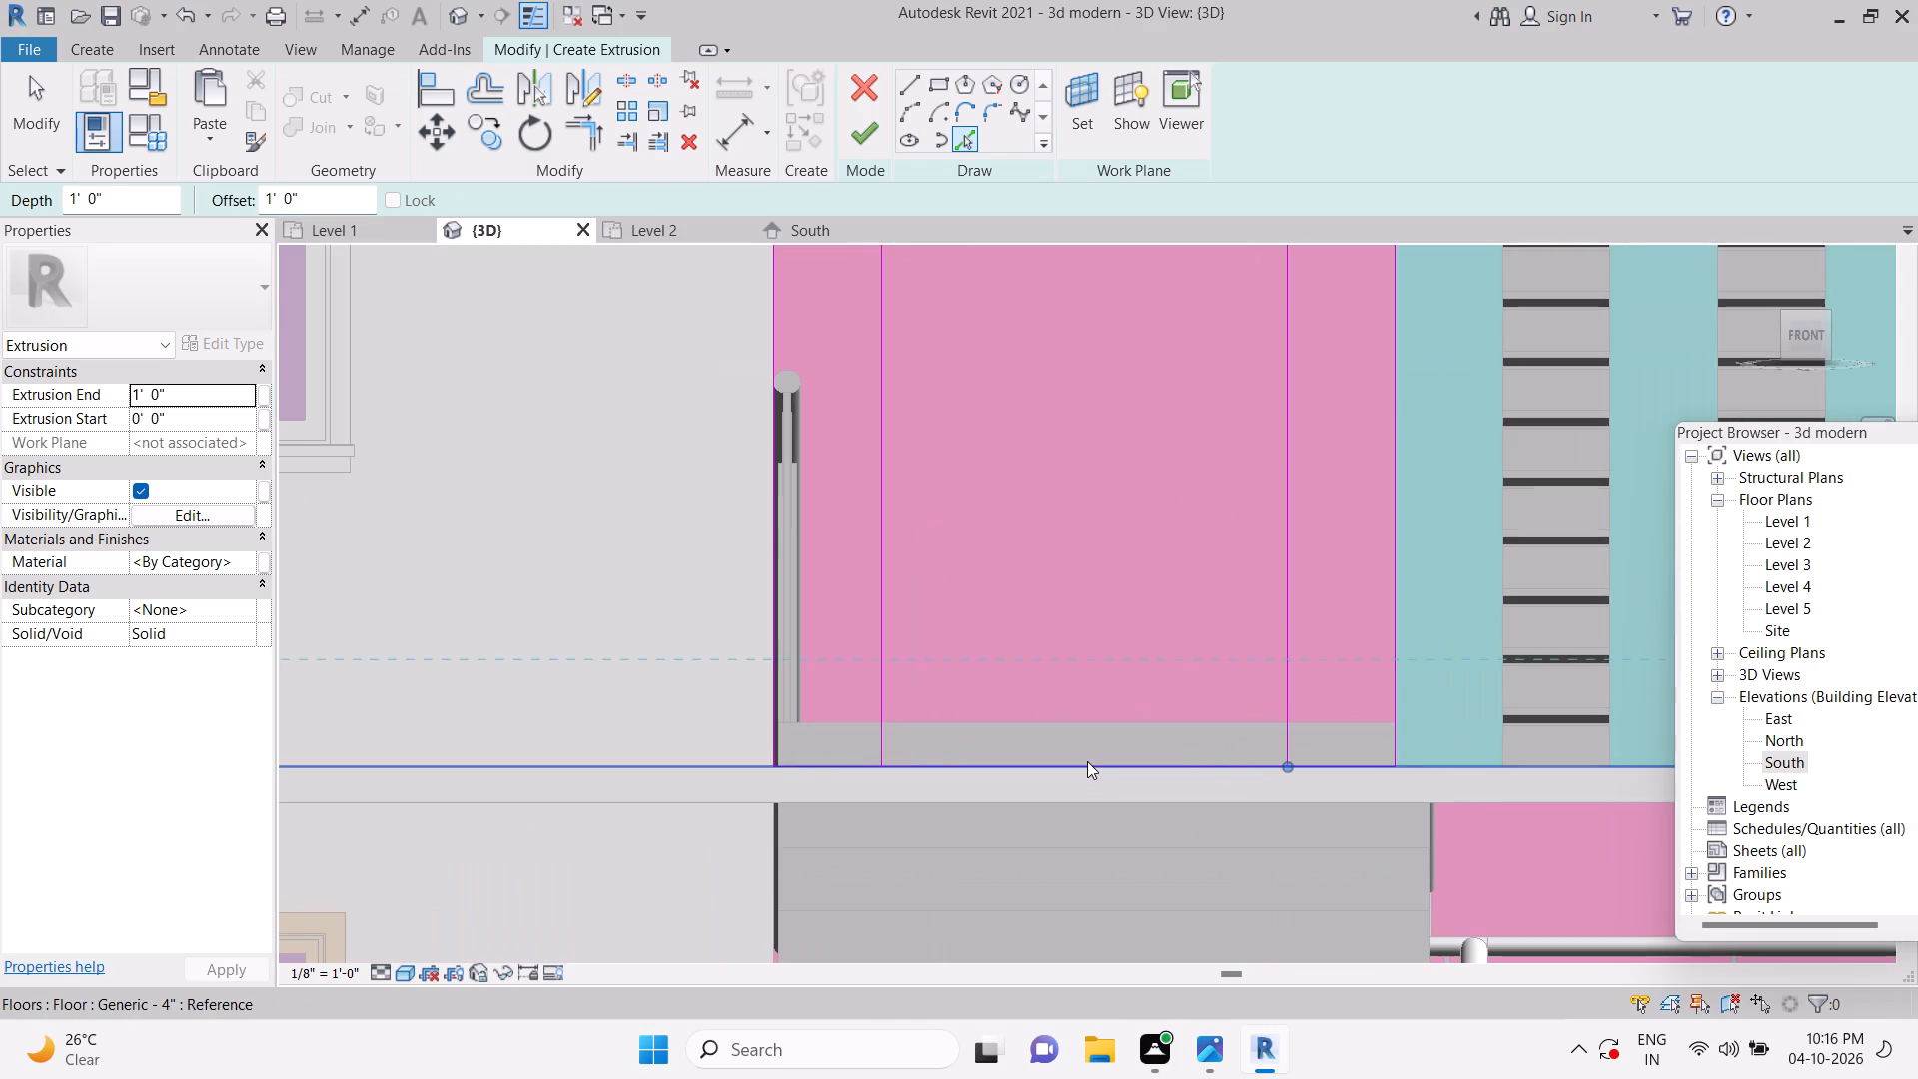
pyautogui.click(1087, 761)
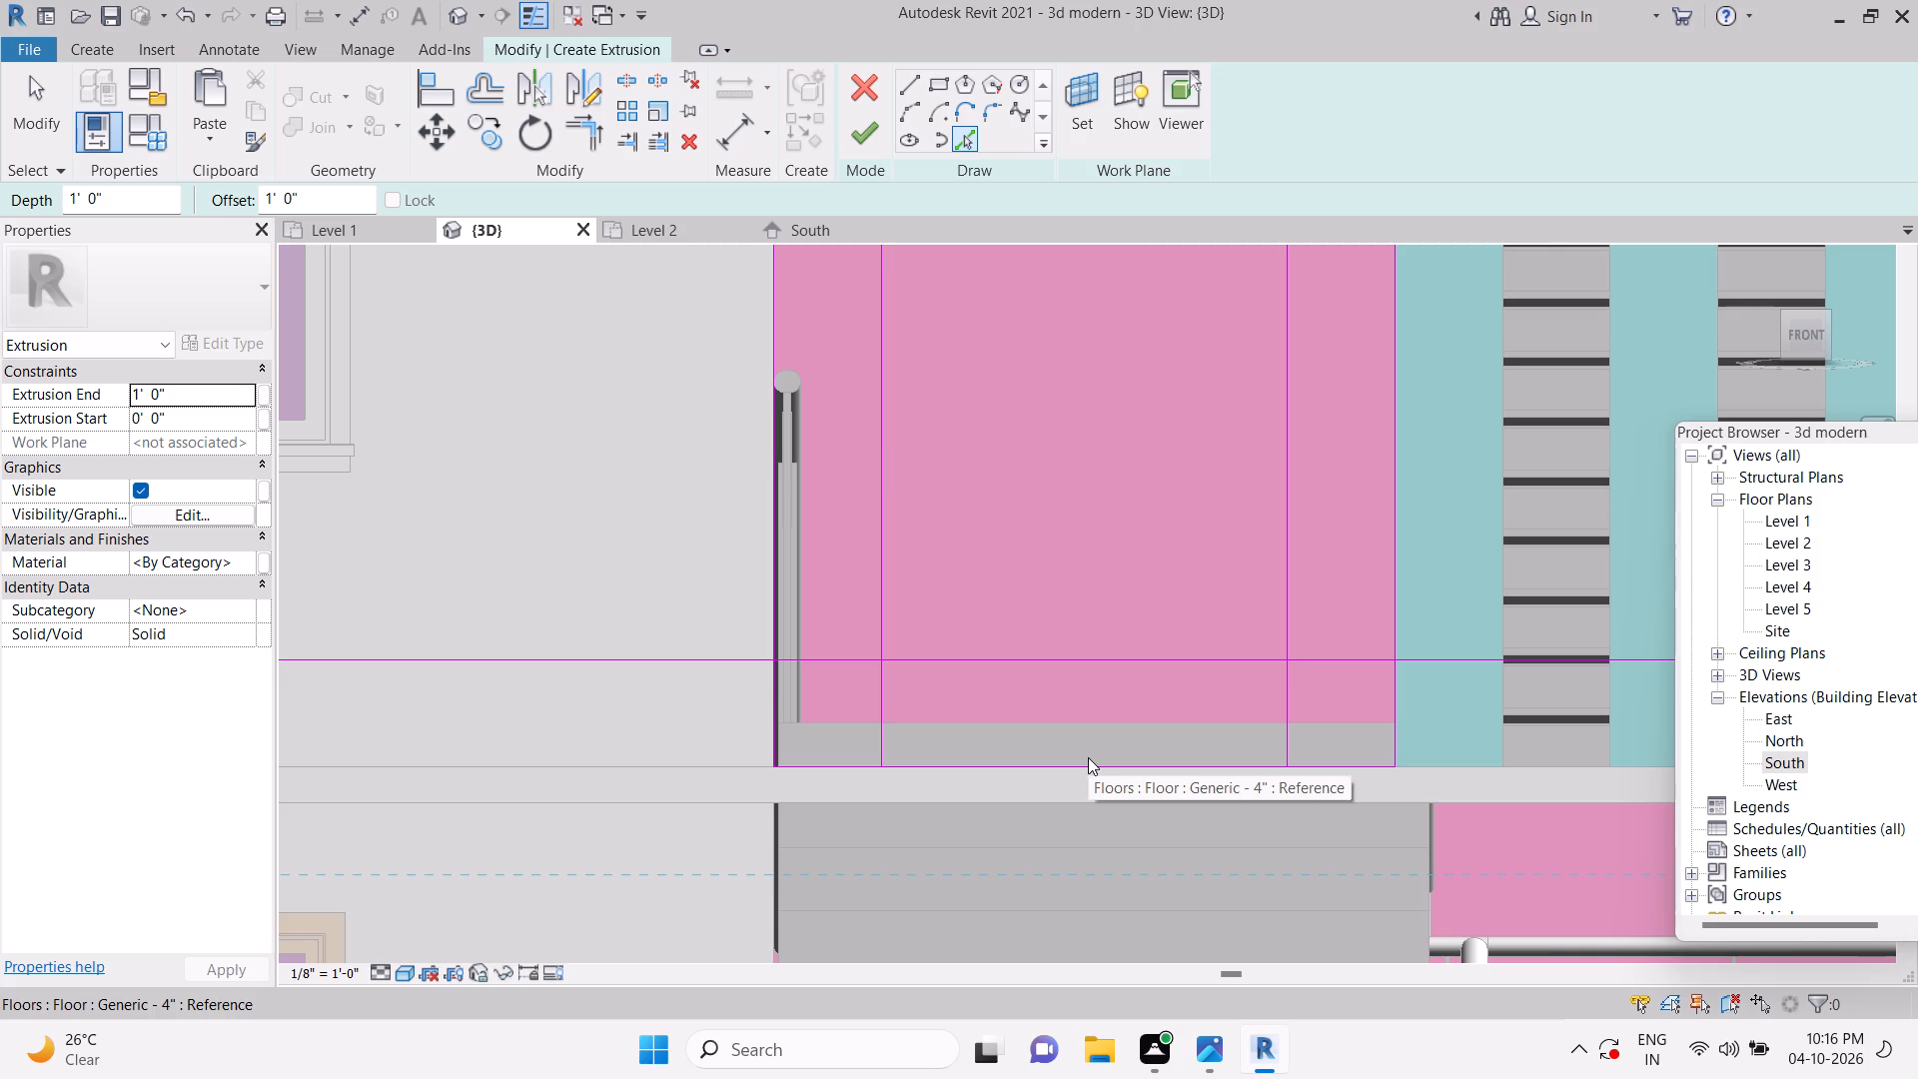
pyautogui.press('Escape')
pyautogui.press('Escape')
pyautogui.press('Escape')
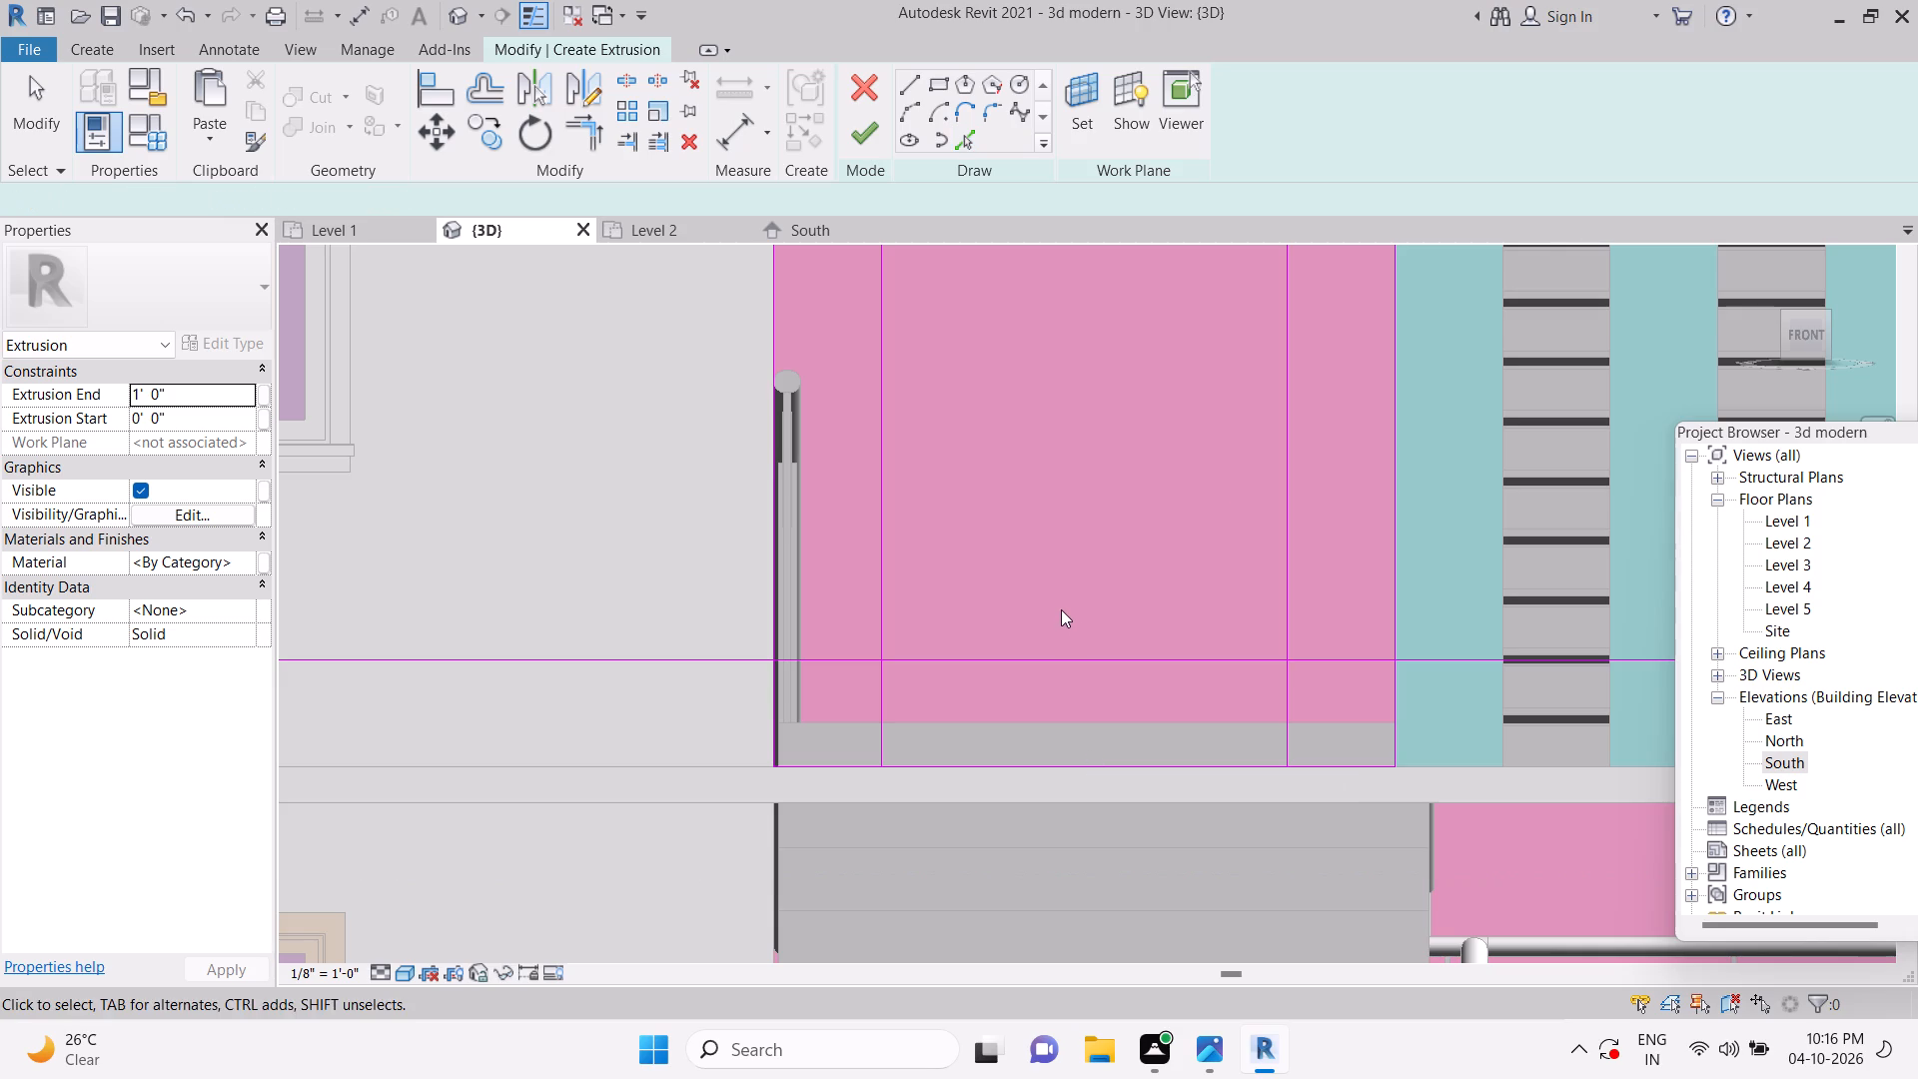
# Trim the four offset lines at their corners into a closed inner rectangle.
pyautogui.write('tr')
pyautogui.click(942, 657)
pyautogui.click(882, 615)
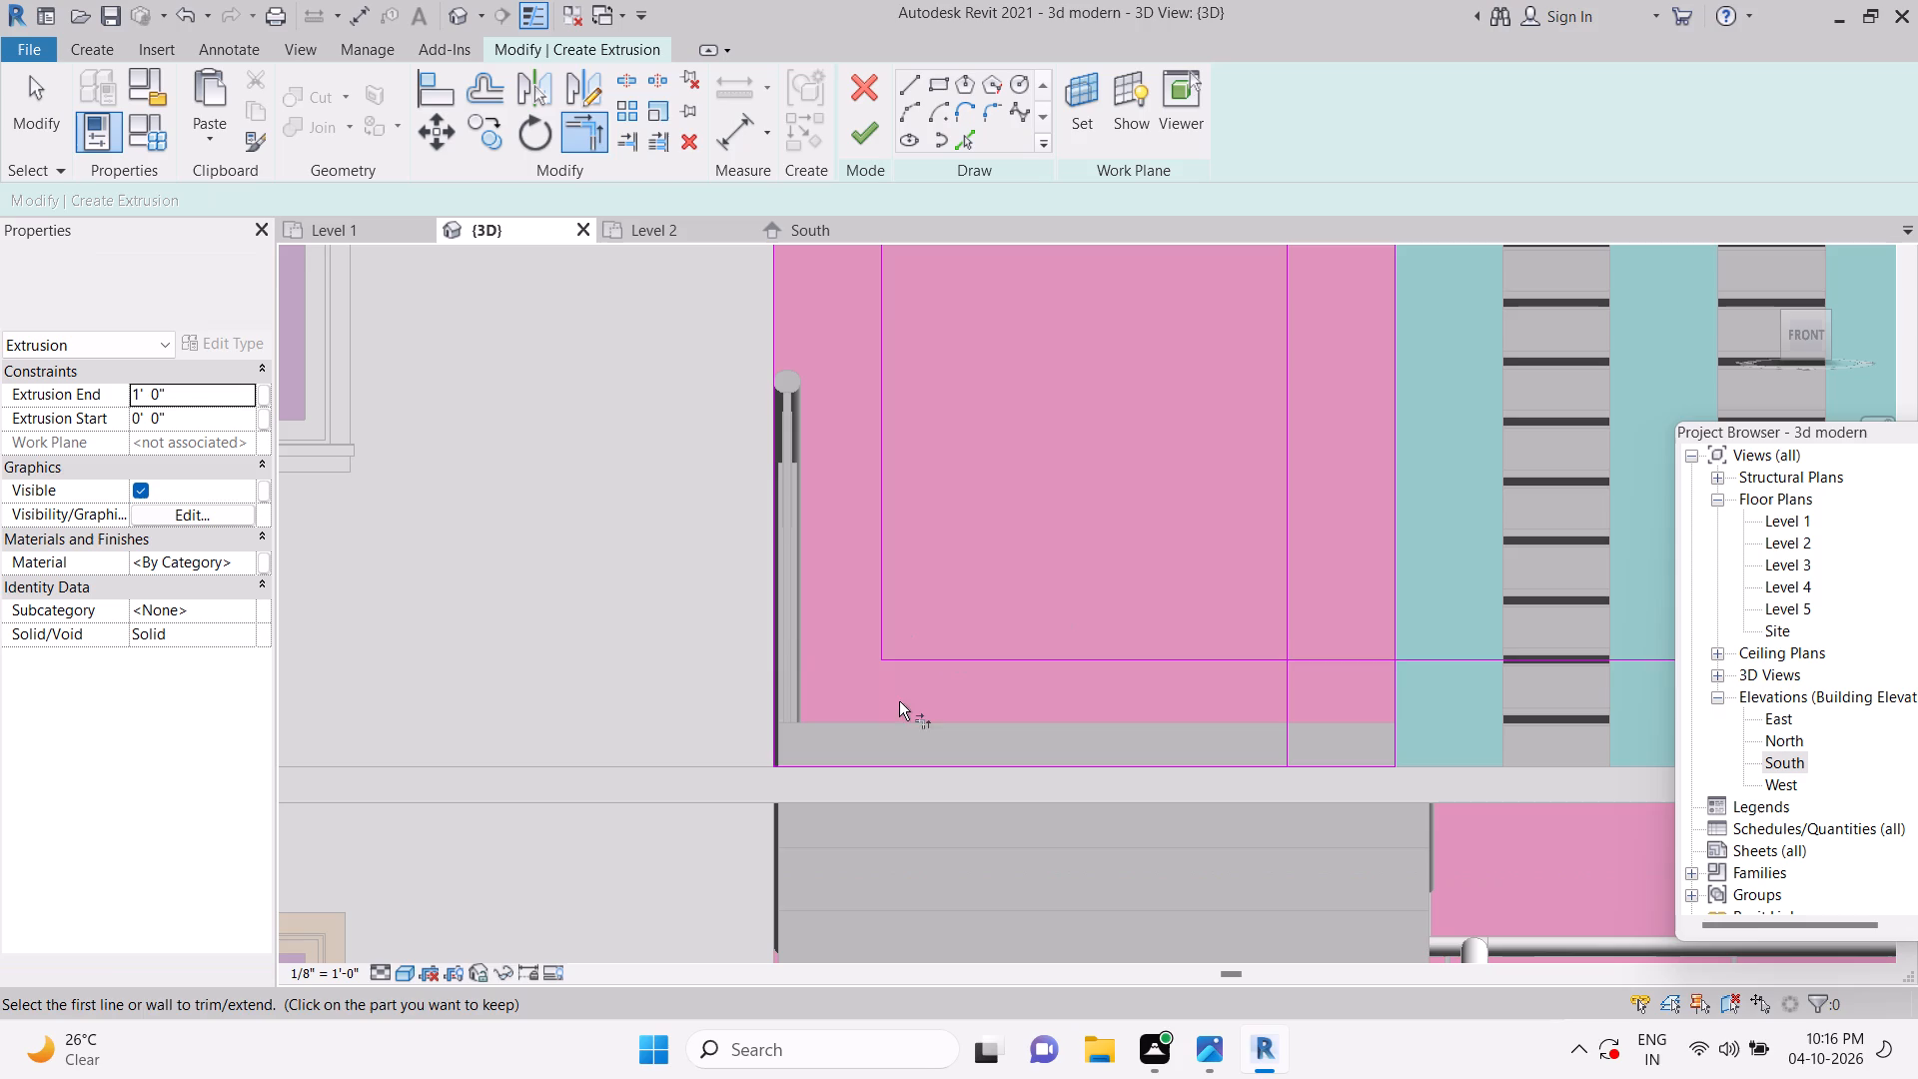
pyautogui.click(1232, 661)
pyautogui.click(1279, 615)
pyautogui.scroll(-6, 1295, 606)
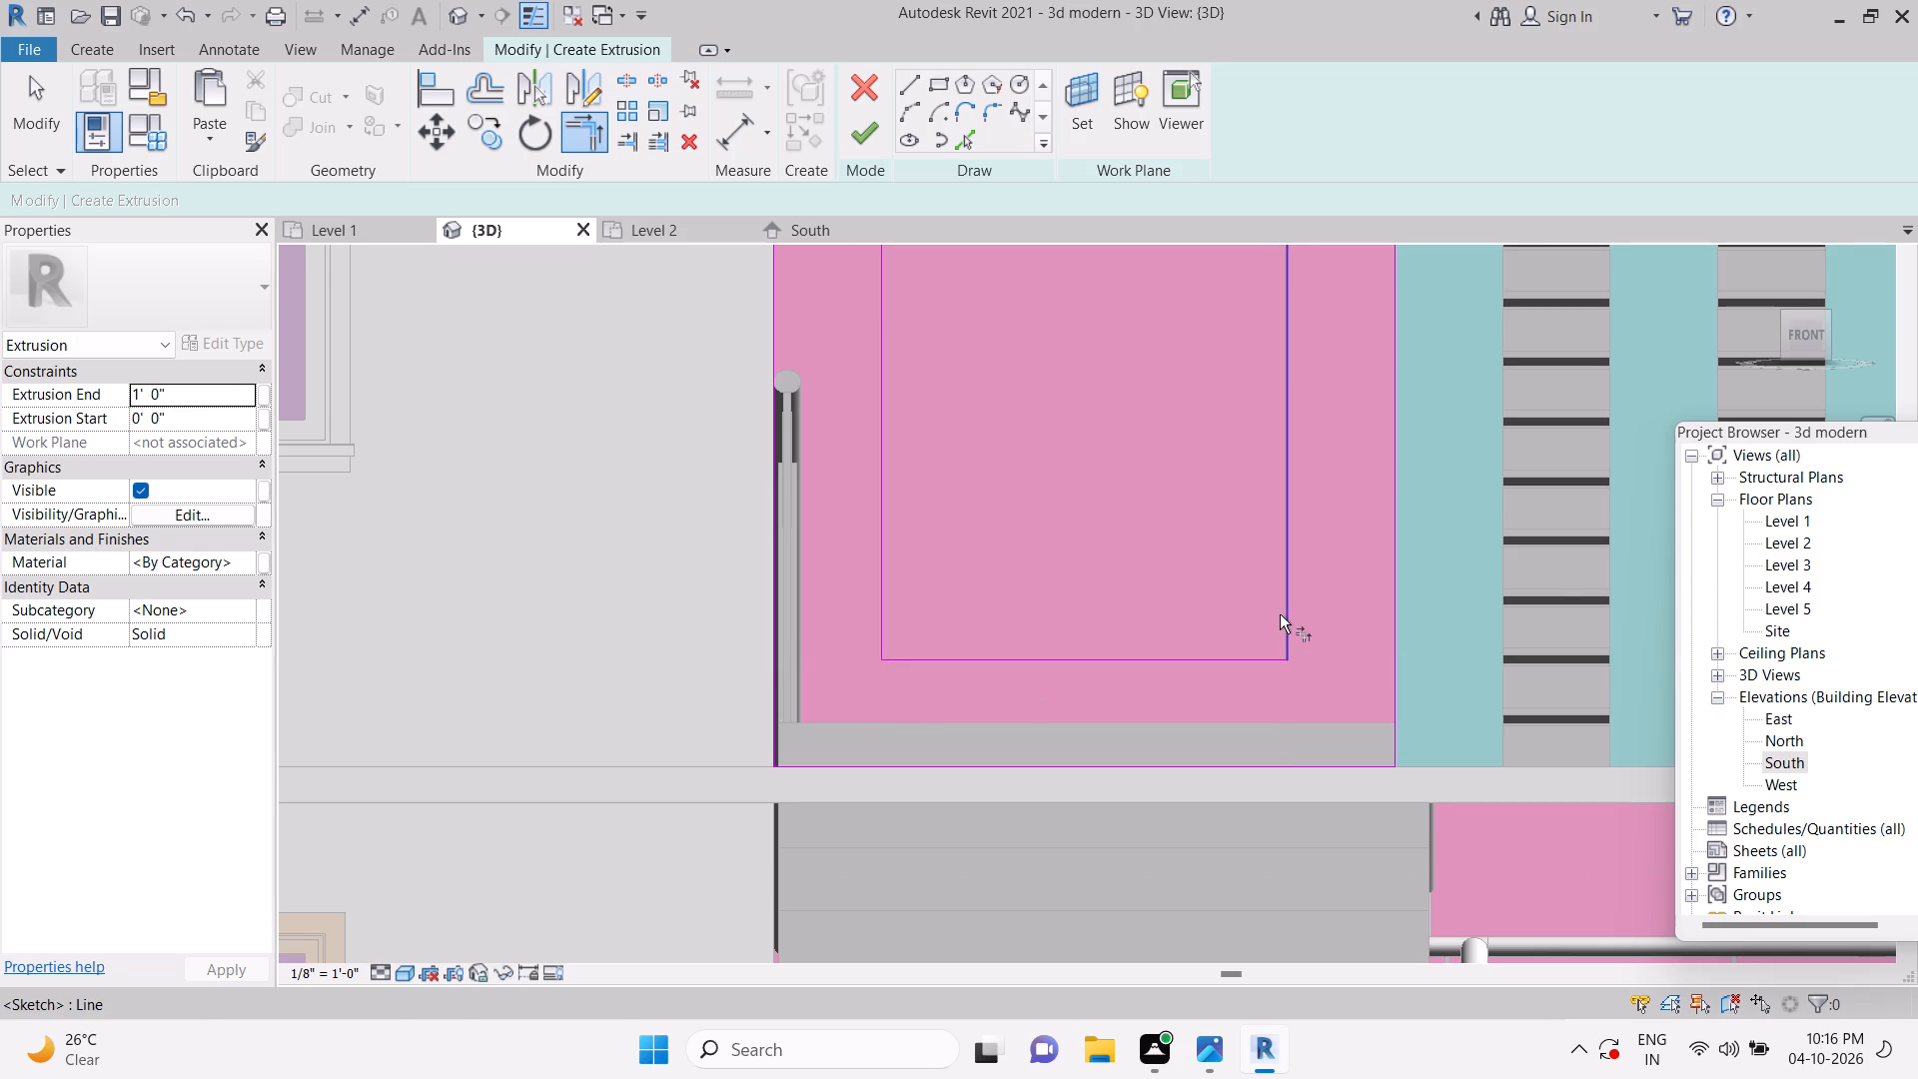
pyautogui.moveTo(1232, 443); pyautogui.dragTo(1248, 690, button='middle')
pyautogui.click(1157, 581)
pyautogui.click(1141, 594)
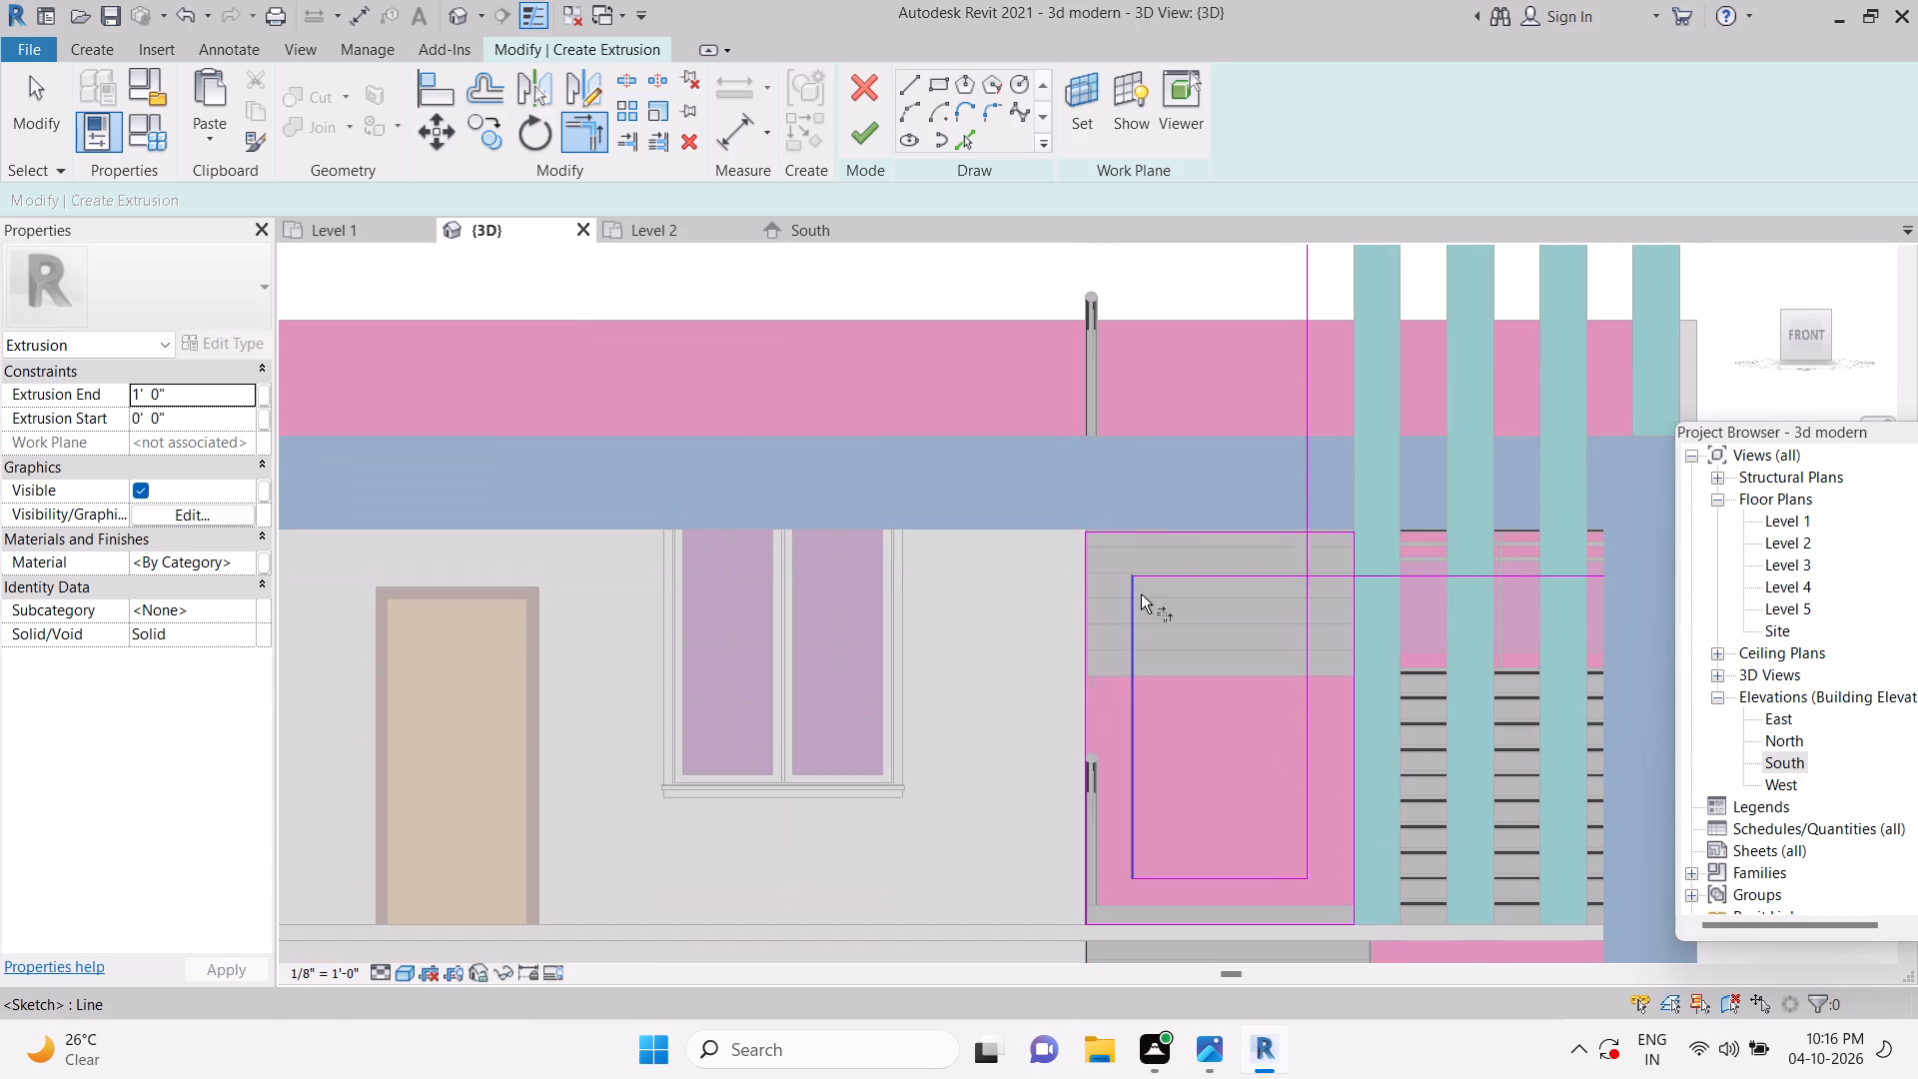
pyautogui.click(1278, 572)
pyautogui.click(1313, 603)
pyautogui.press('Escape')
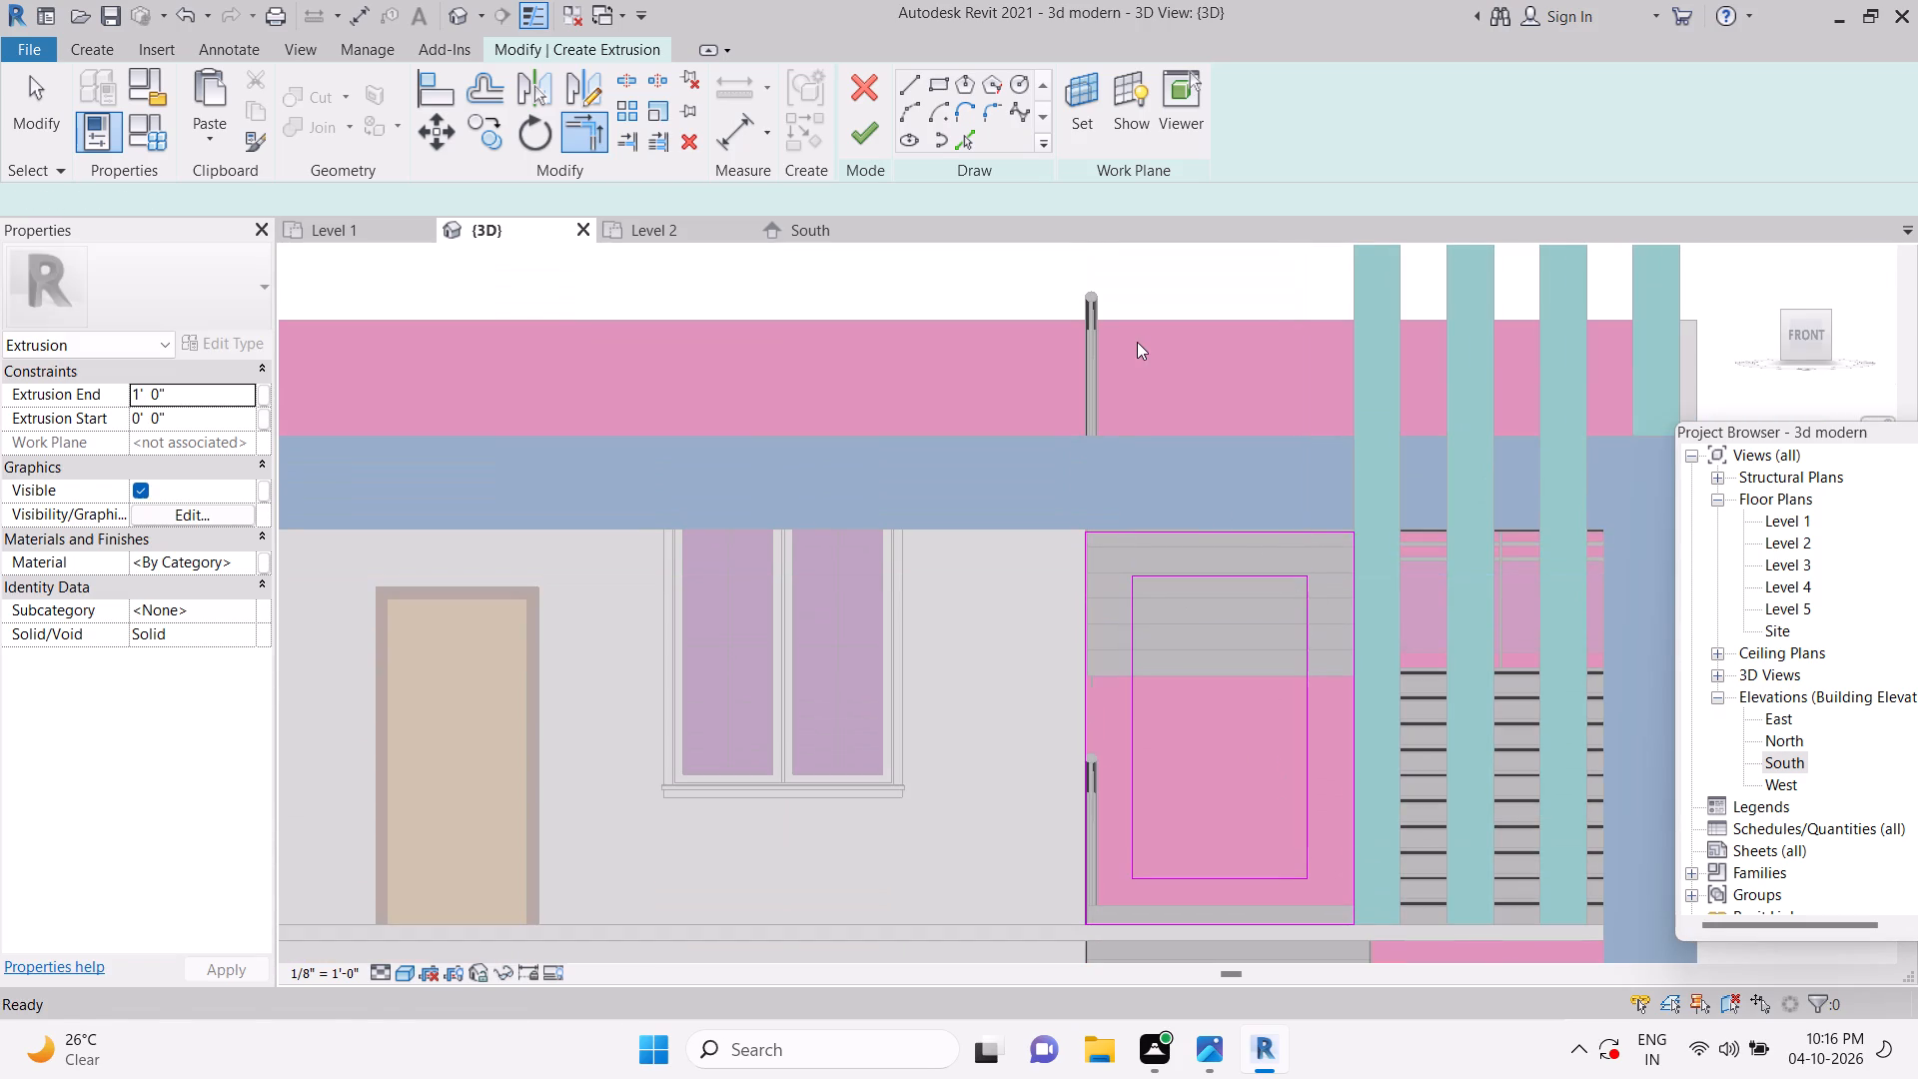
# Compare the two sketched rectangles with the blue upper-floor opening frame in the reference elevation image.
pyautogui.click(1193, 1053)
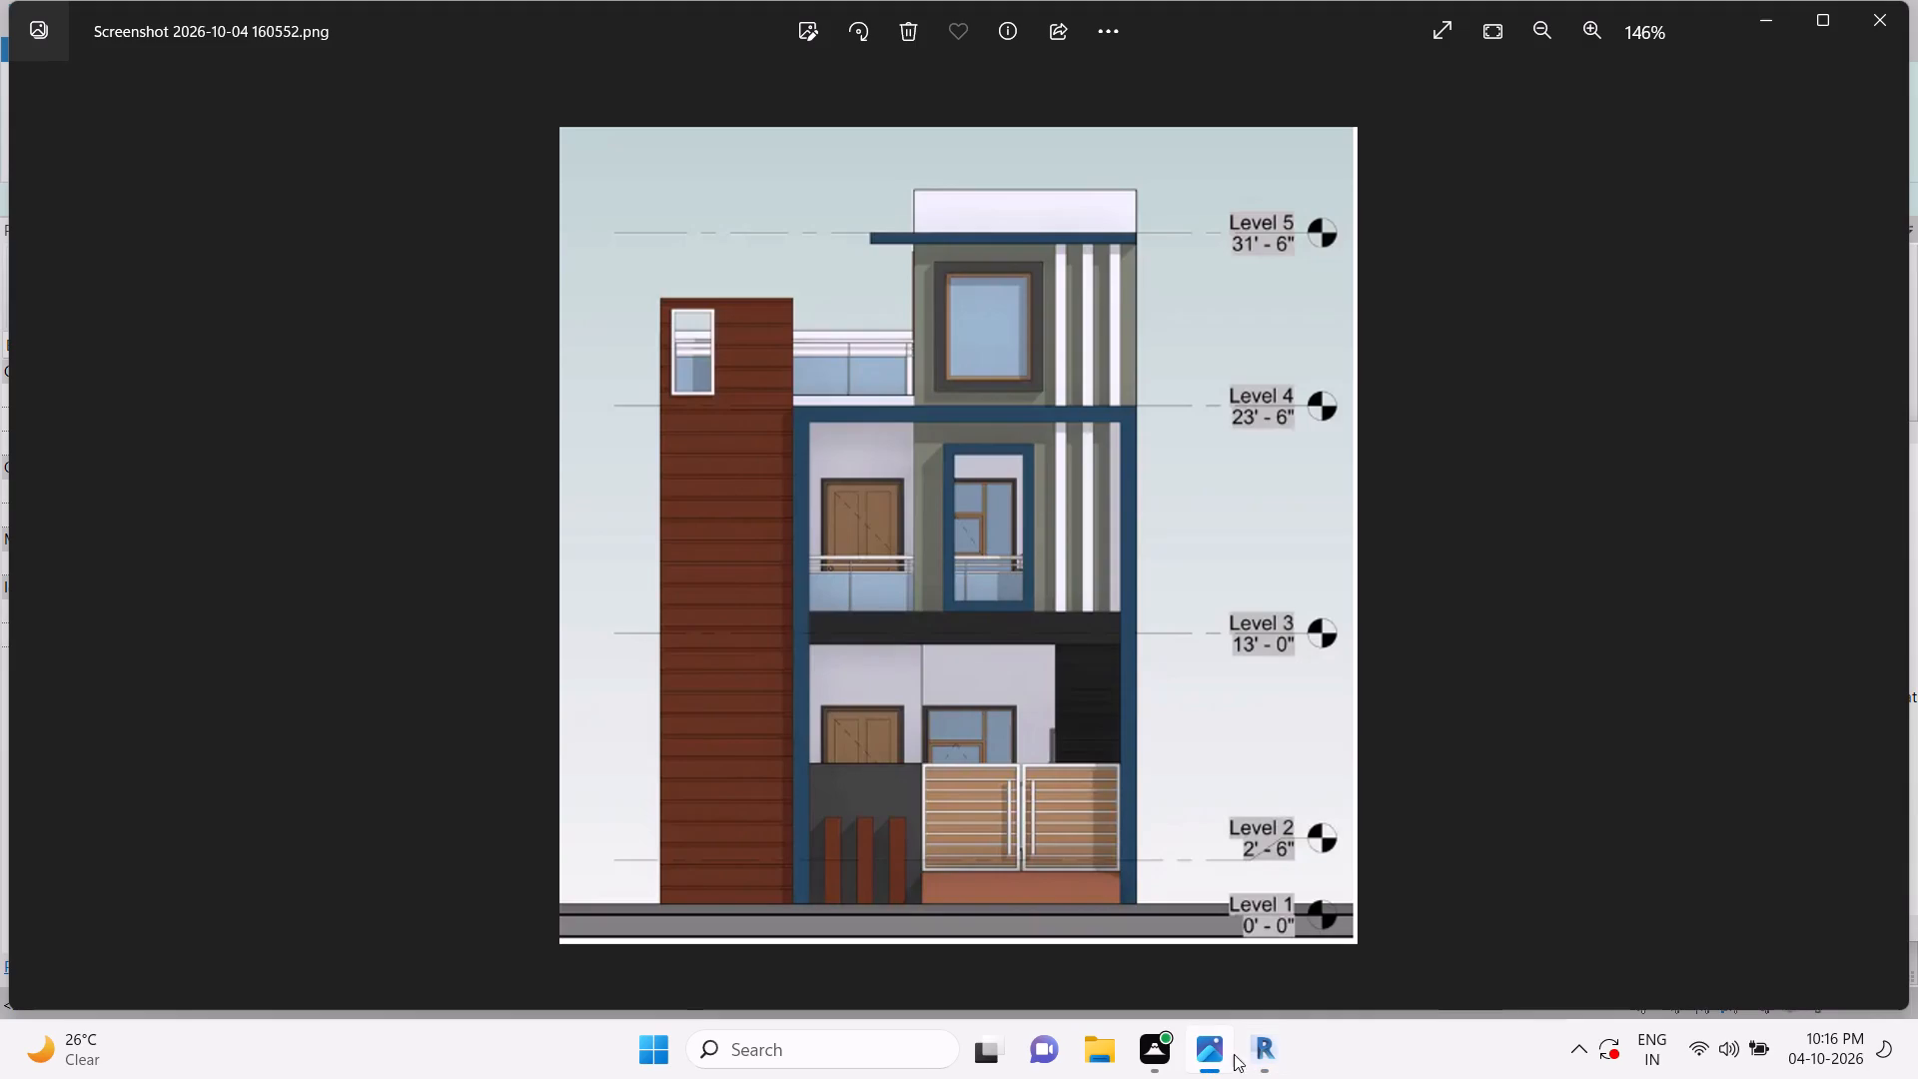
pyautogui.click(1261, 1064)
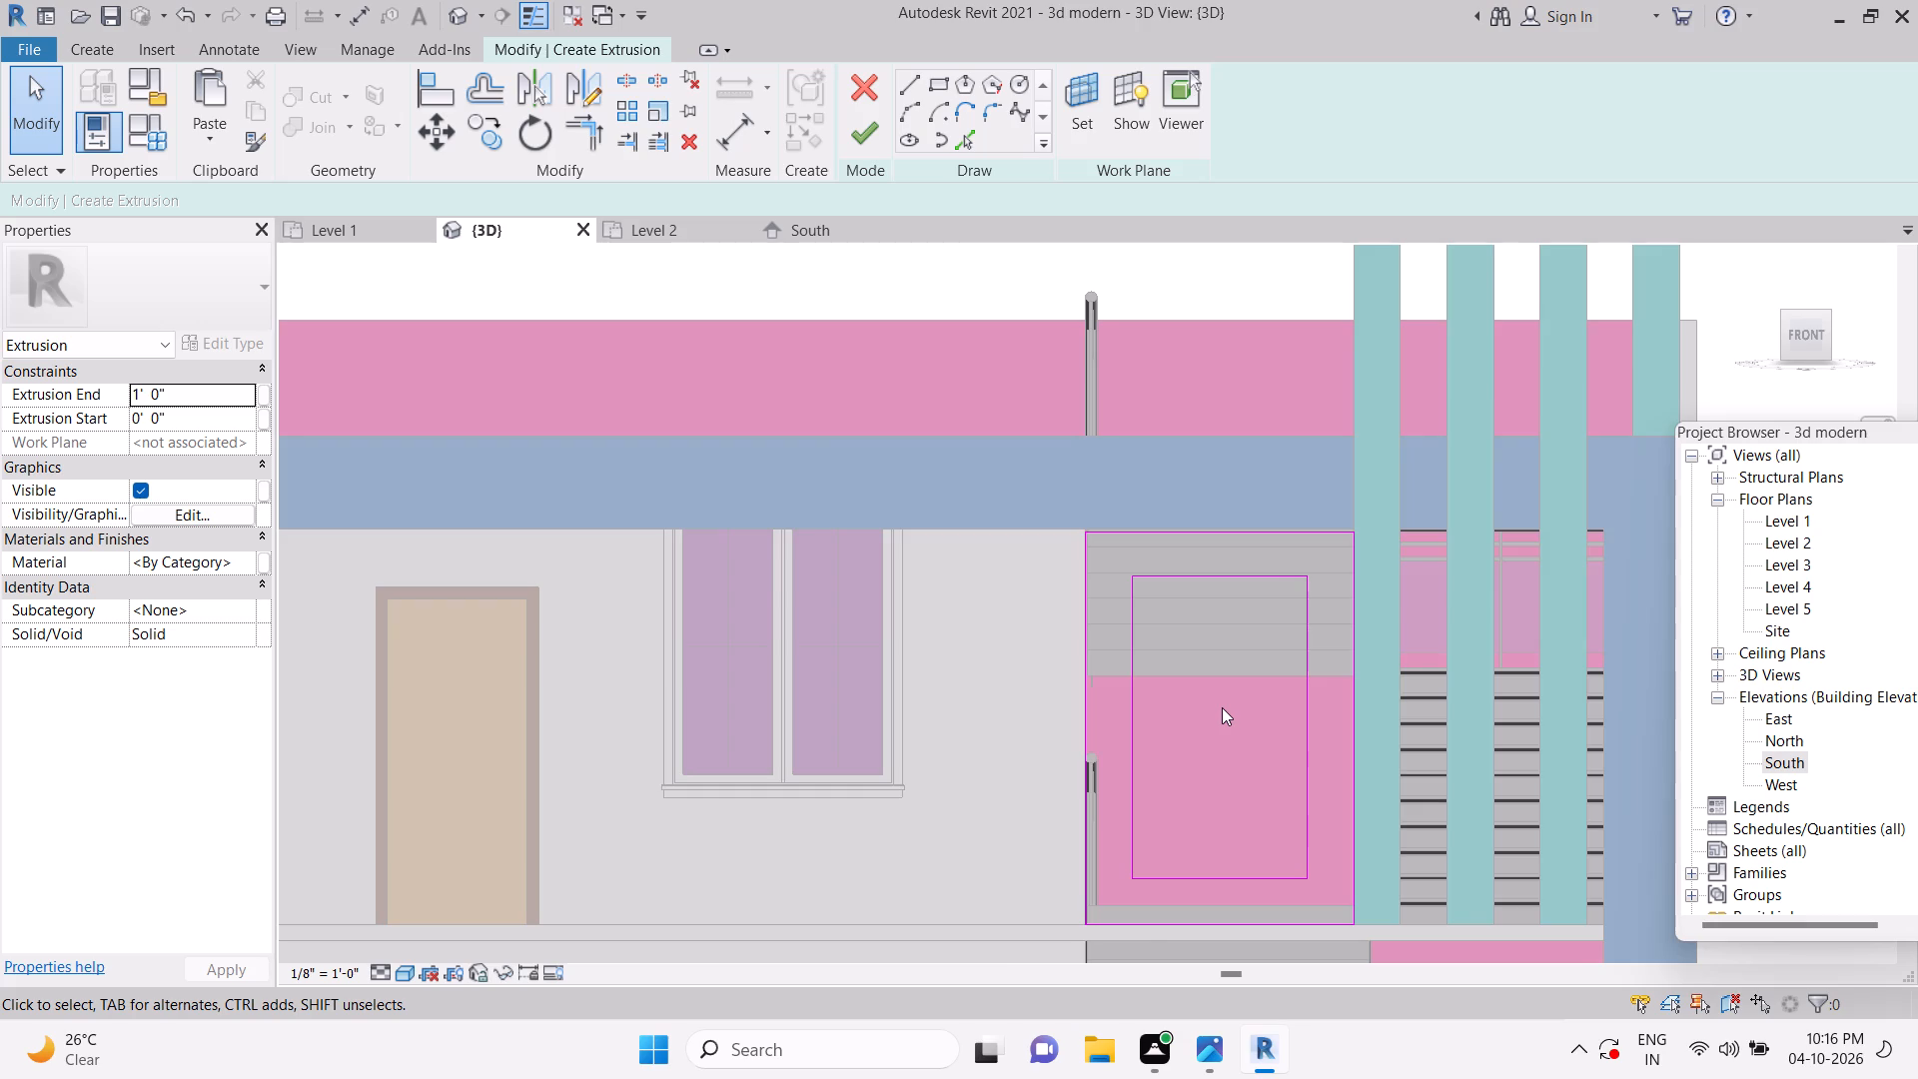
pyautogui.scroll(-3, 1222, 707)
pyautogui.click(1209, 1045)
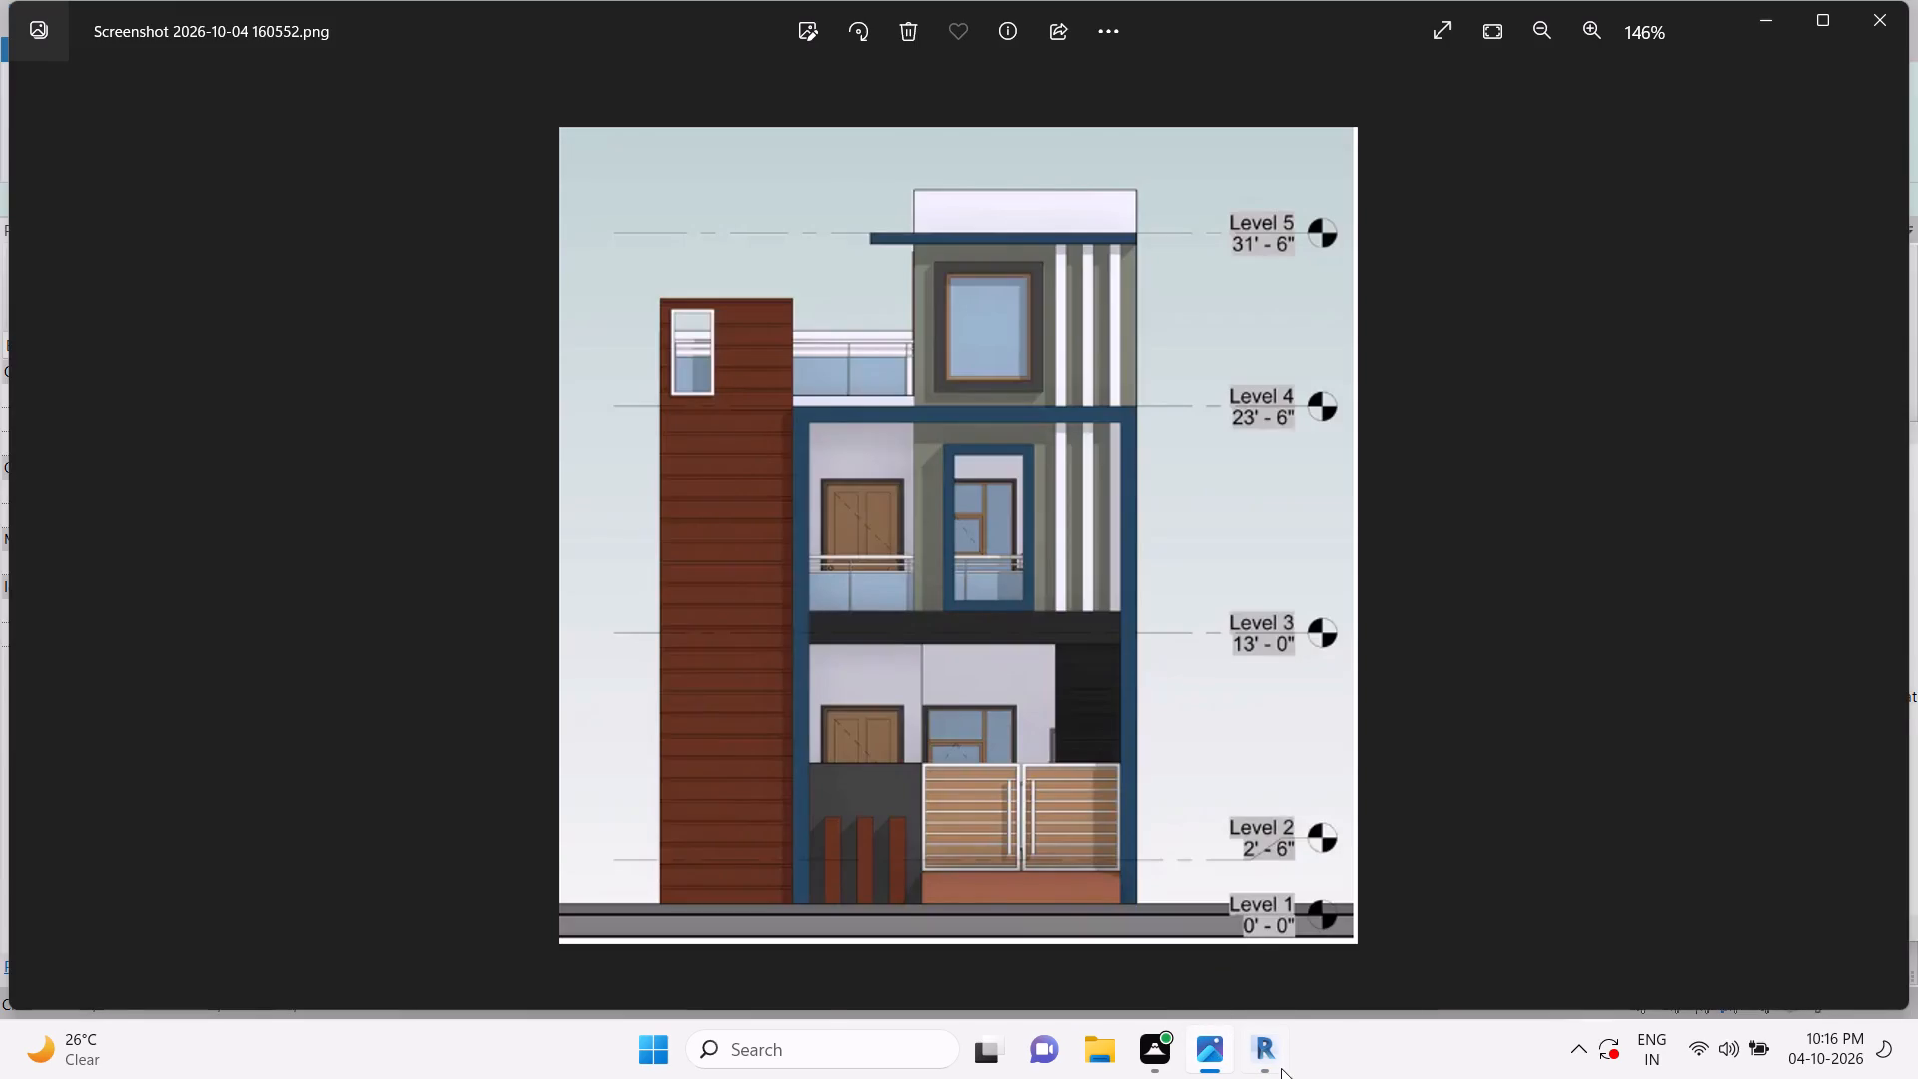
pyautogui.click(1281, 1068)
pyautogui.press('Escape')
pyautogui.press('Escape')
pyautogui.scroll(-2, 1193, 659)
pyautogui.press('Escape')
pyautogui.press('Escape')
pyautogui.press('Escape')
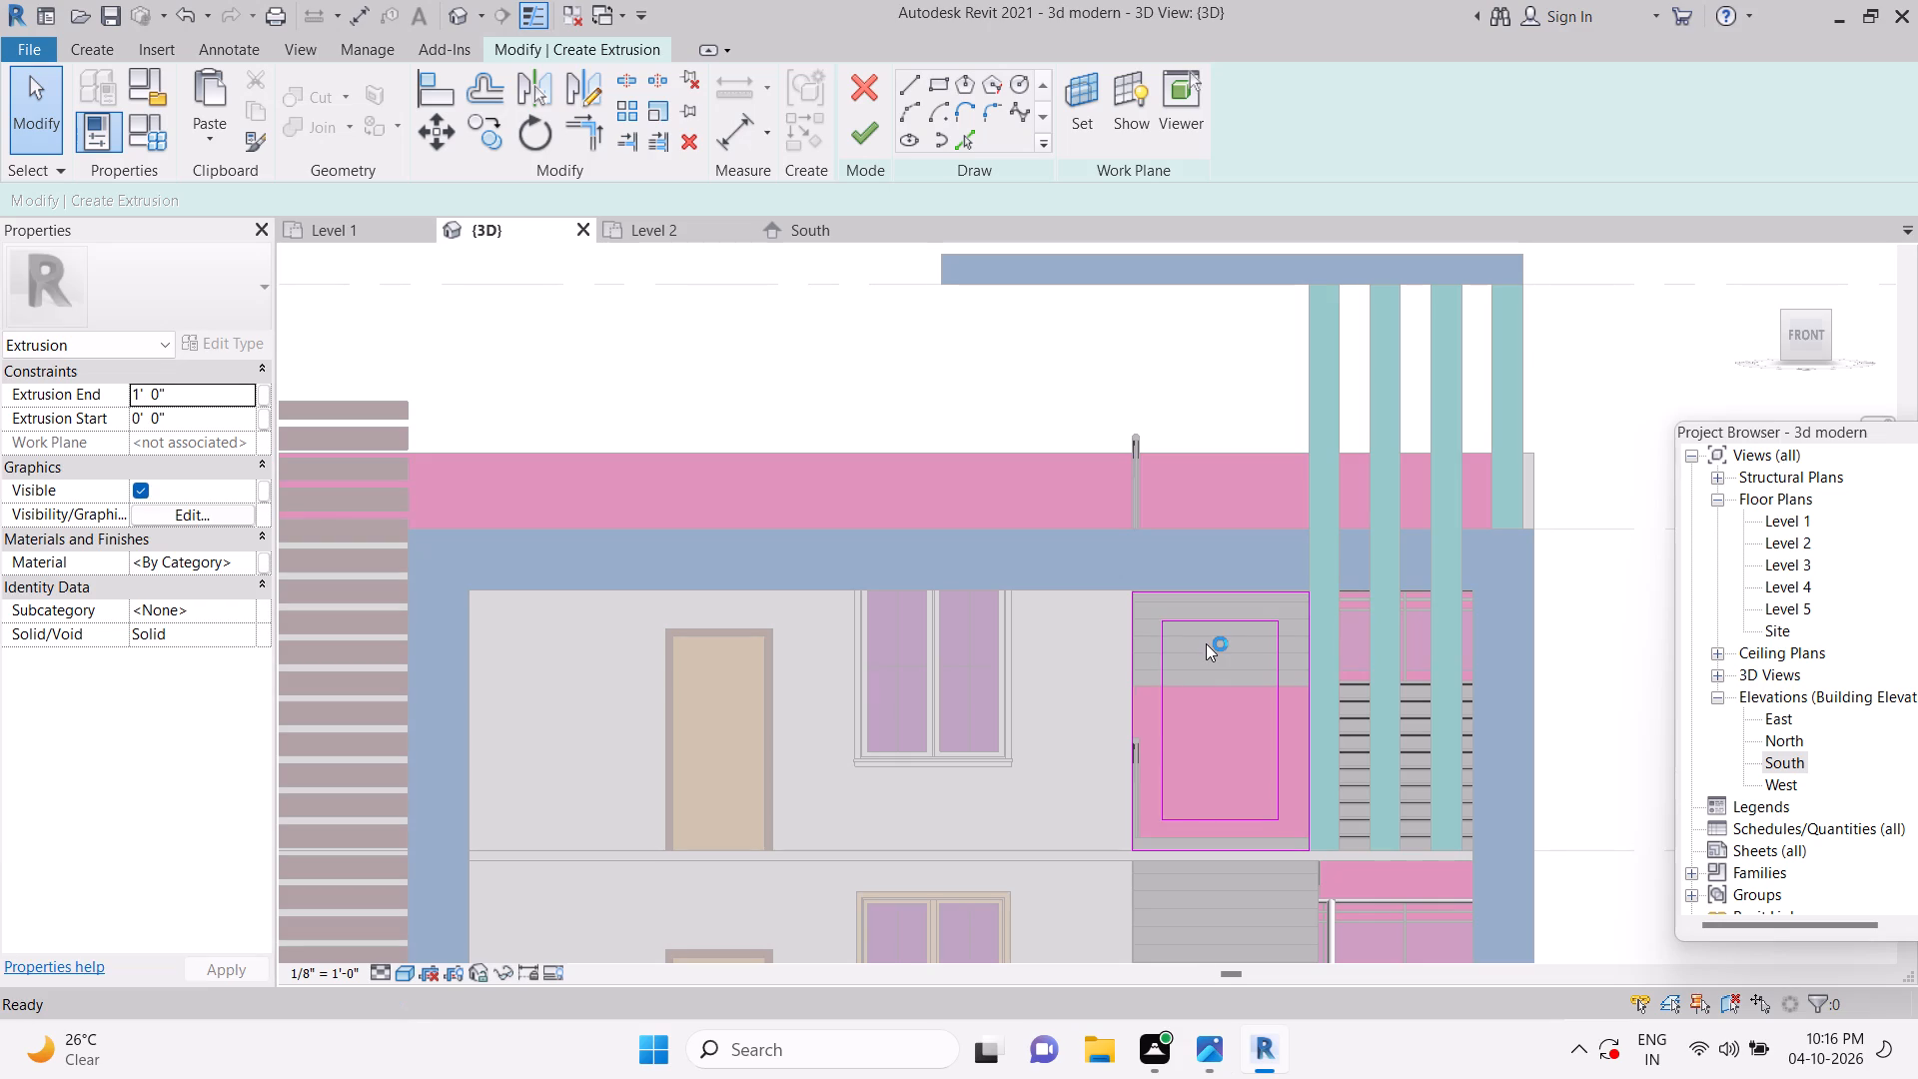
pyautogui.scroll(4, 1204, 636)
pyautogui.press('Escape')
pyautogui.press('Escape')
pyautogui.press('Escape')
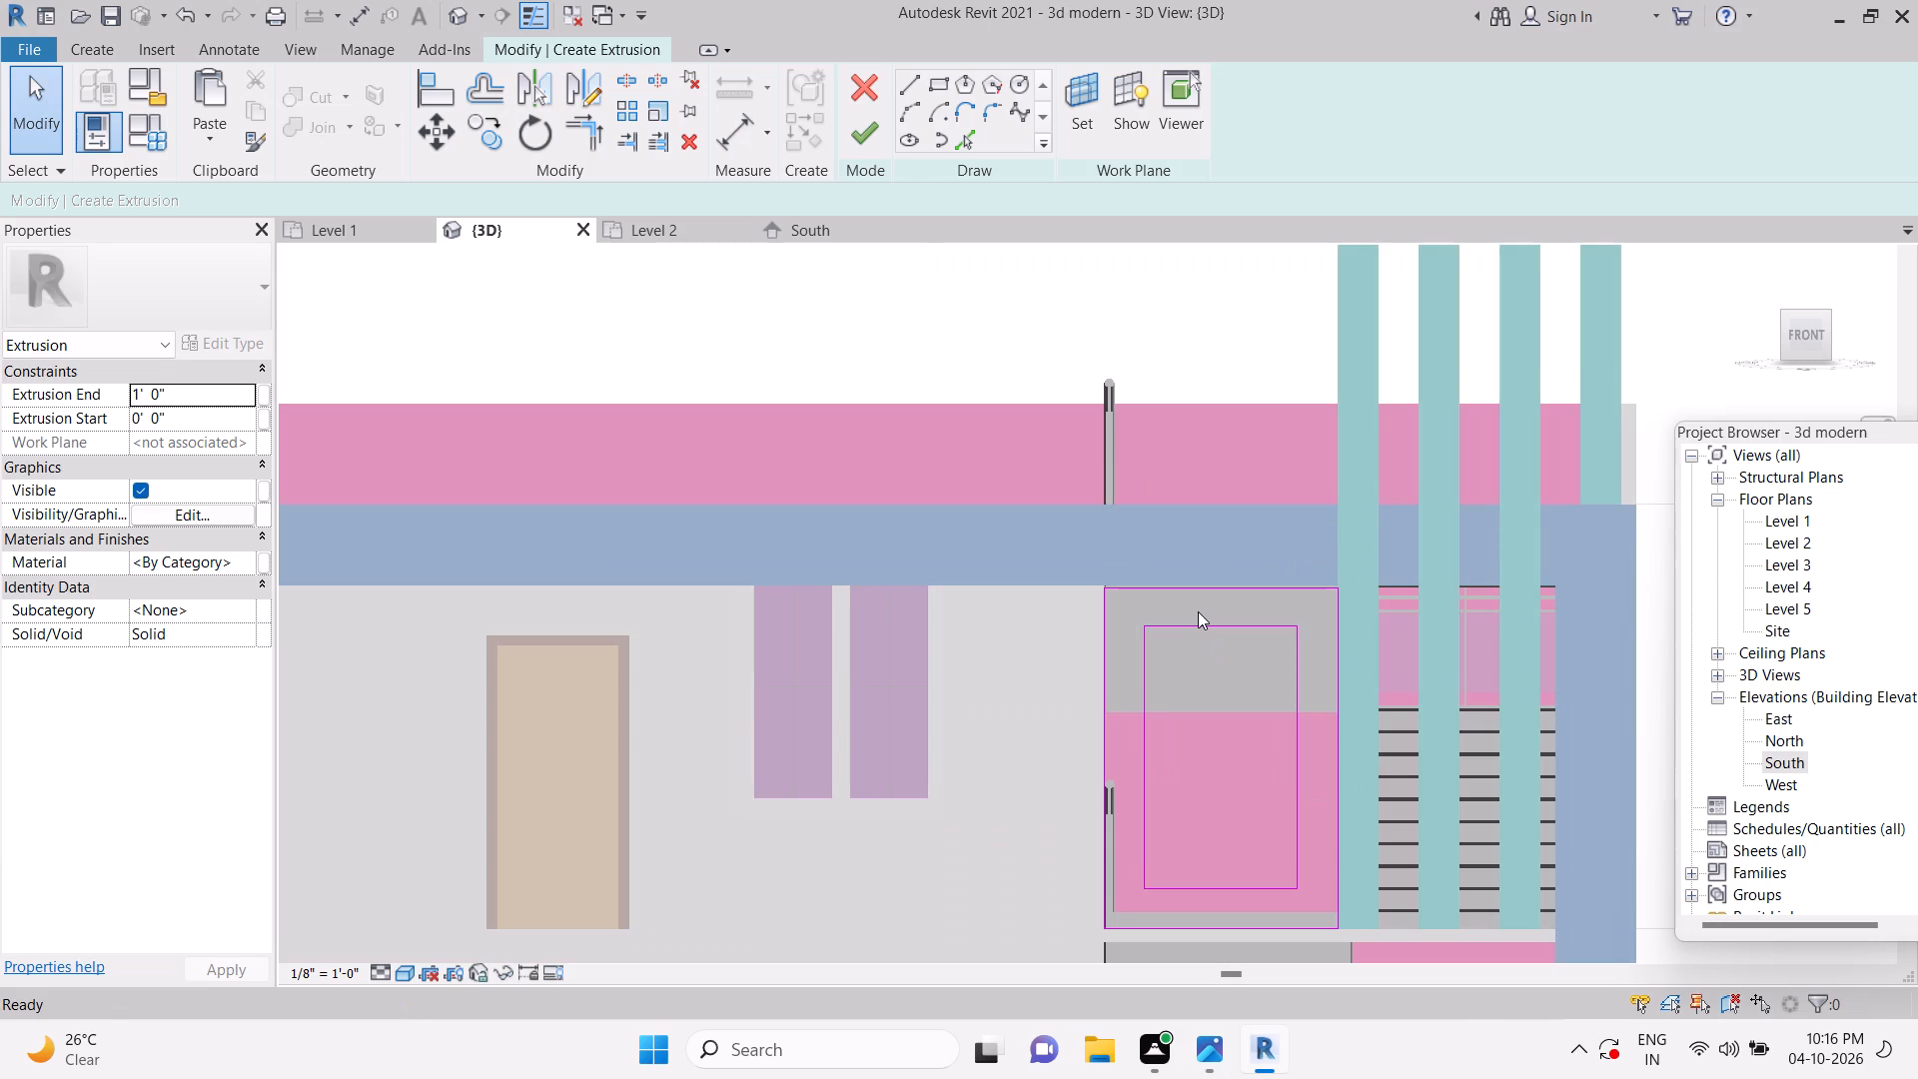
pyautogui.press('Escape')
pyautogui.press('Escape')
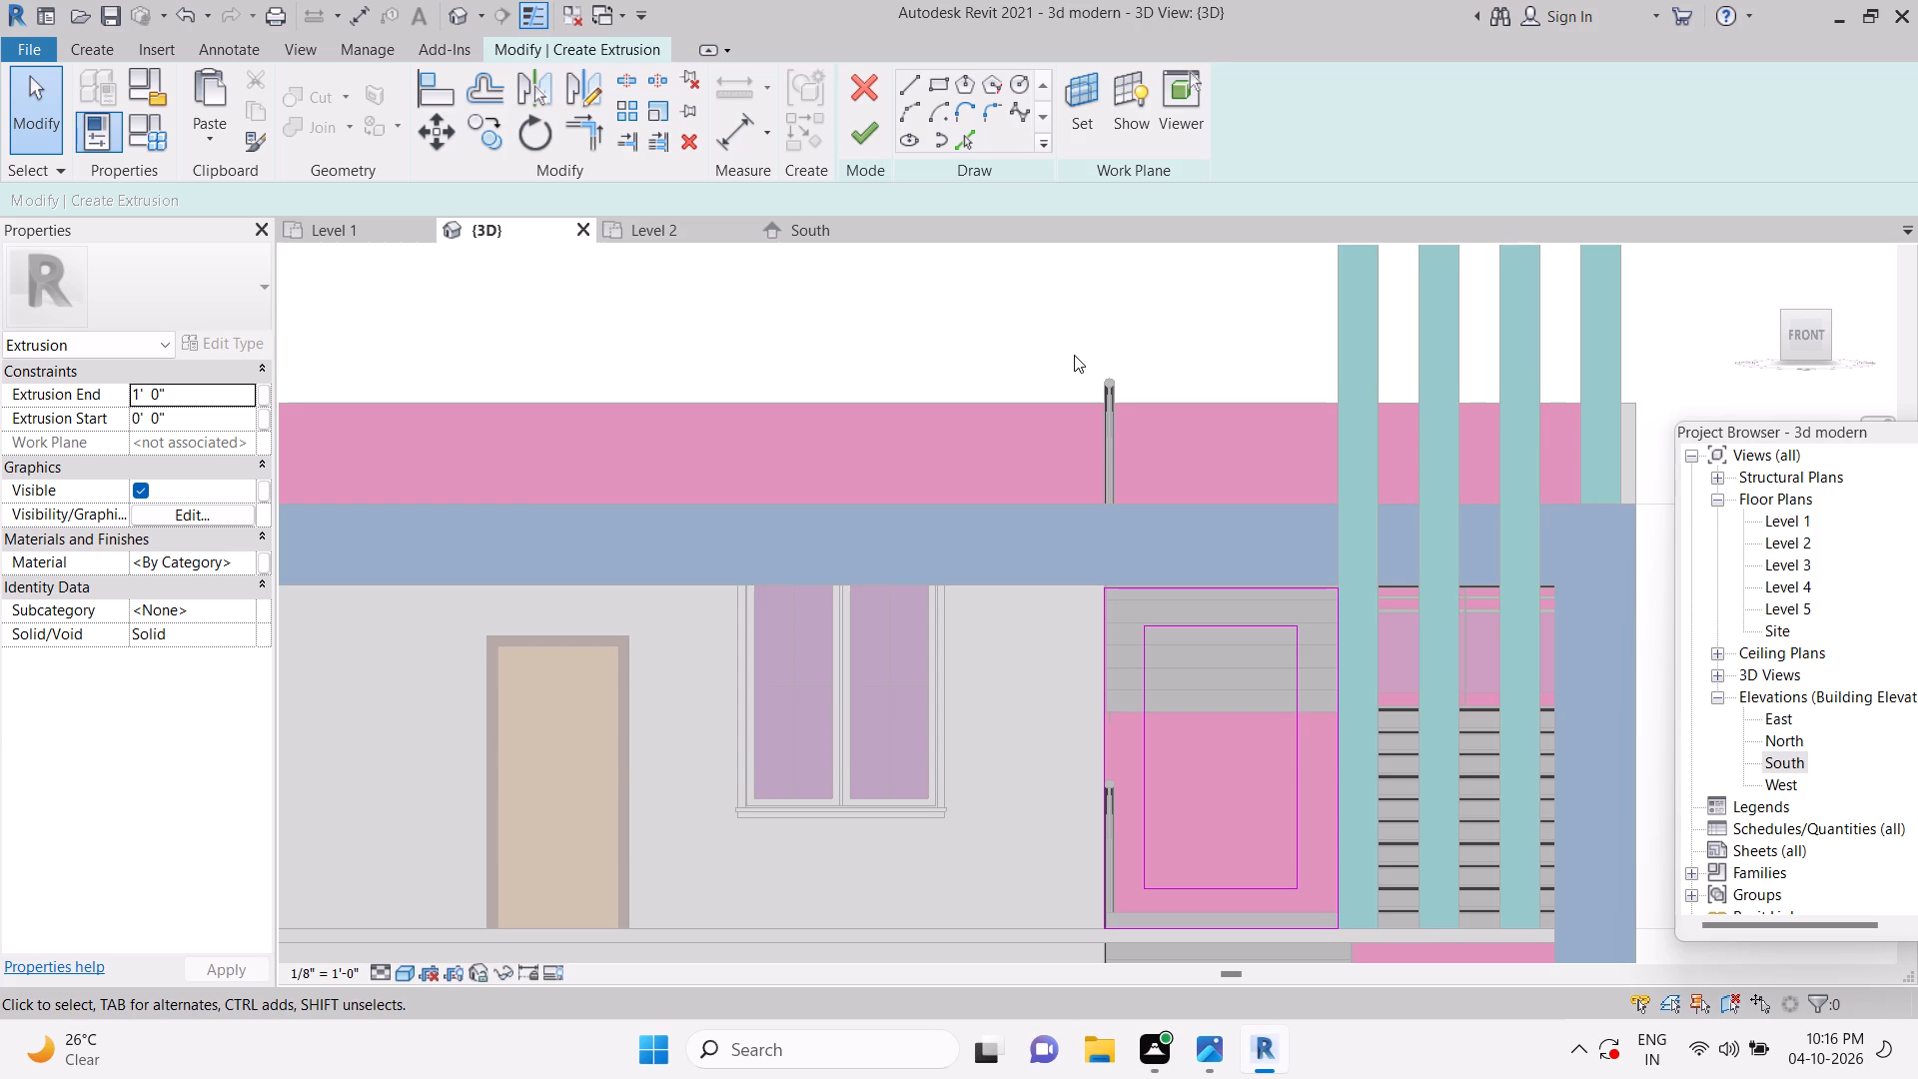
pyautogui.press('Escape')
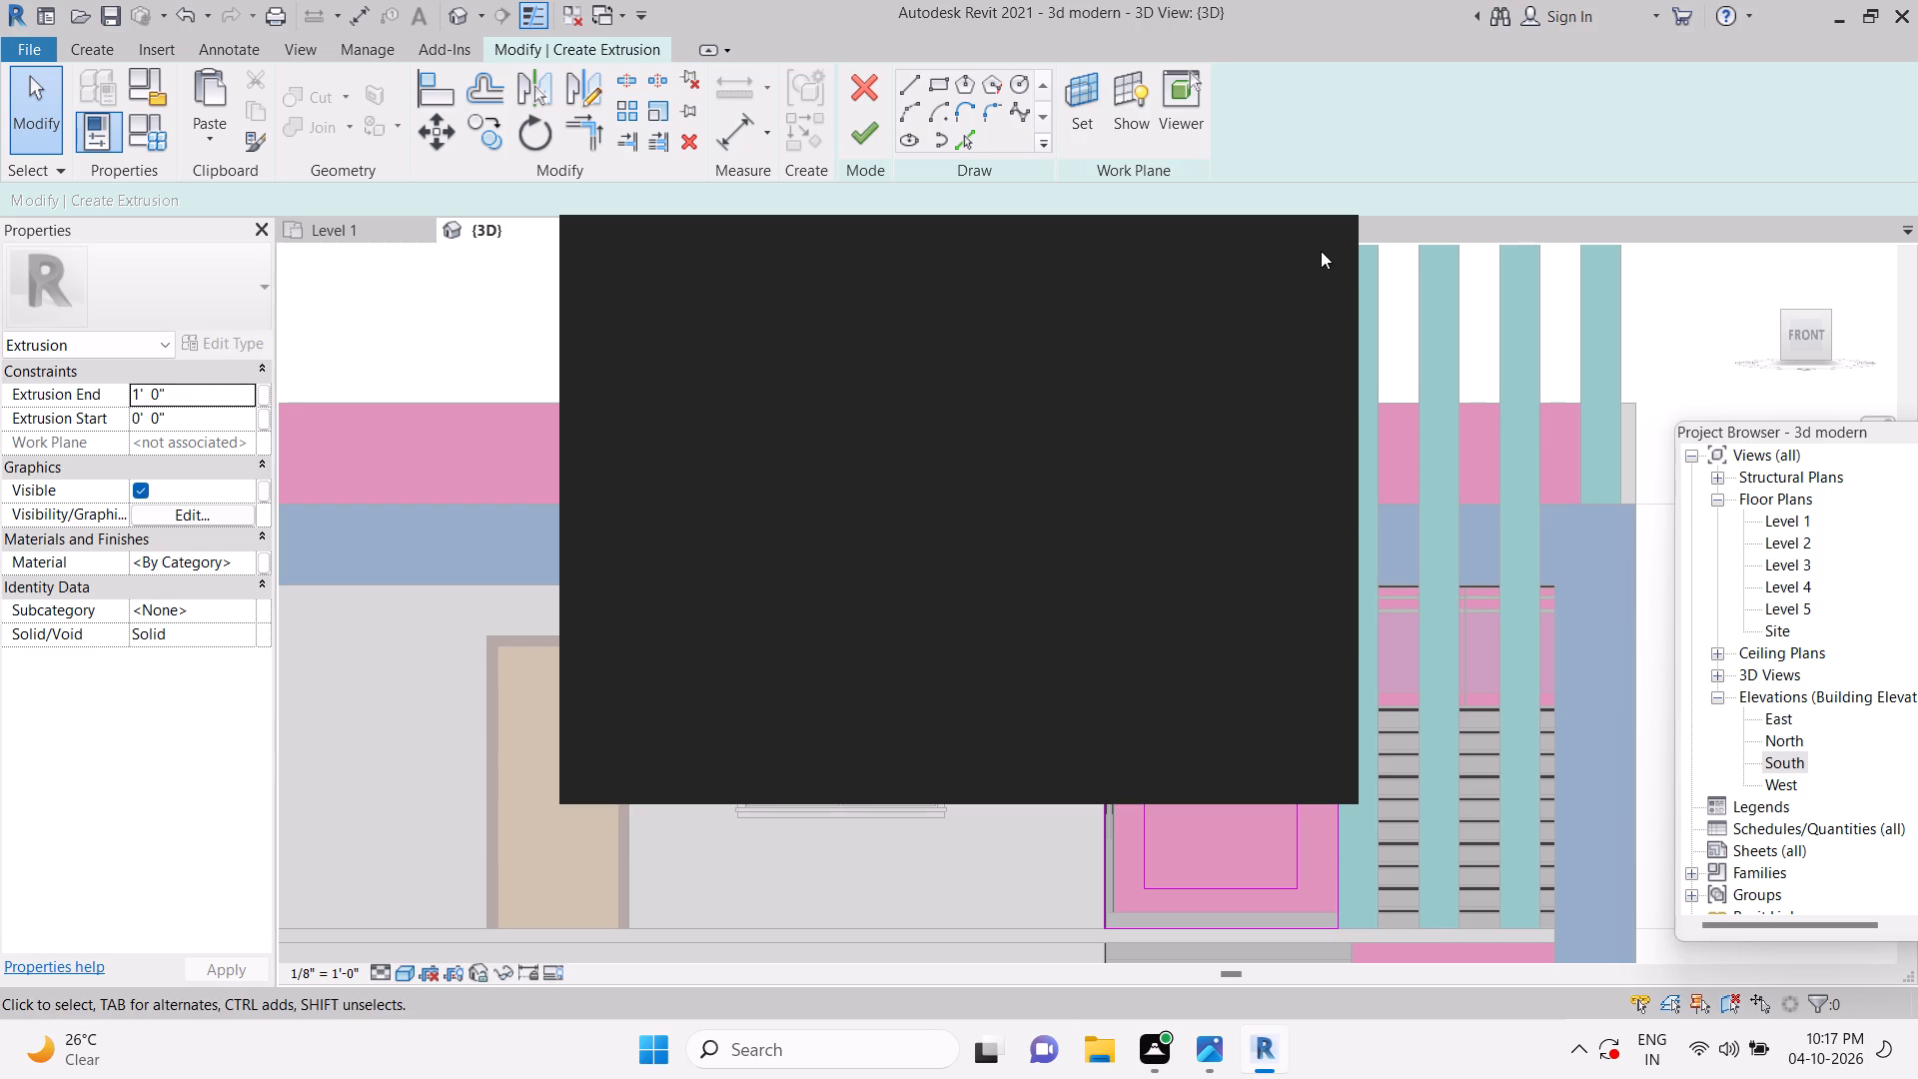
pyautogui.click(1320, 251)
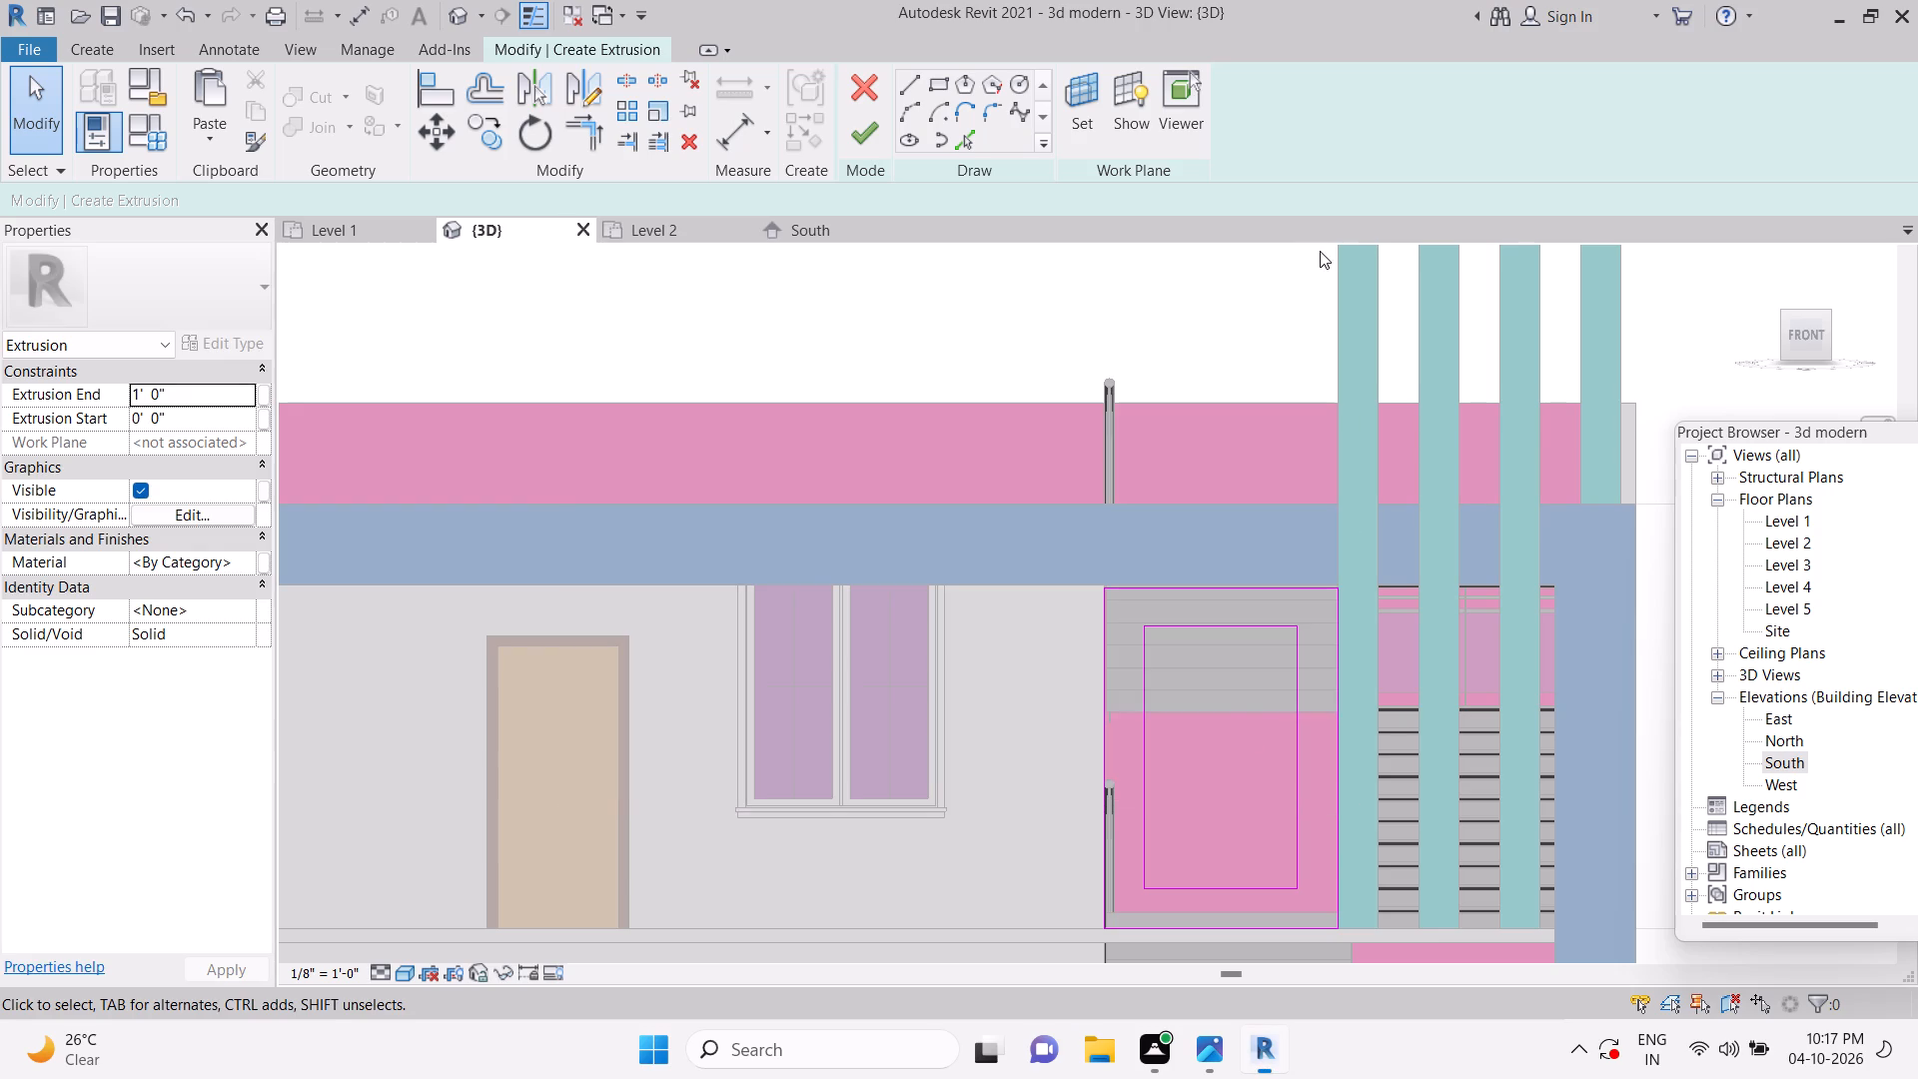
# Delete the outer rectangle's chain of lines from the extrusion sketch, keeping the inner rectangle.
pyautogui.moveTo(1242, 724); pyautogui.dragTo(1173, 484, button='middle')
pyautogui.press('Escape')
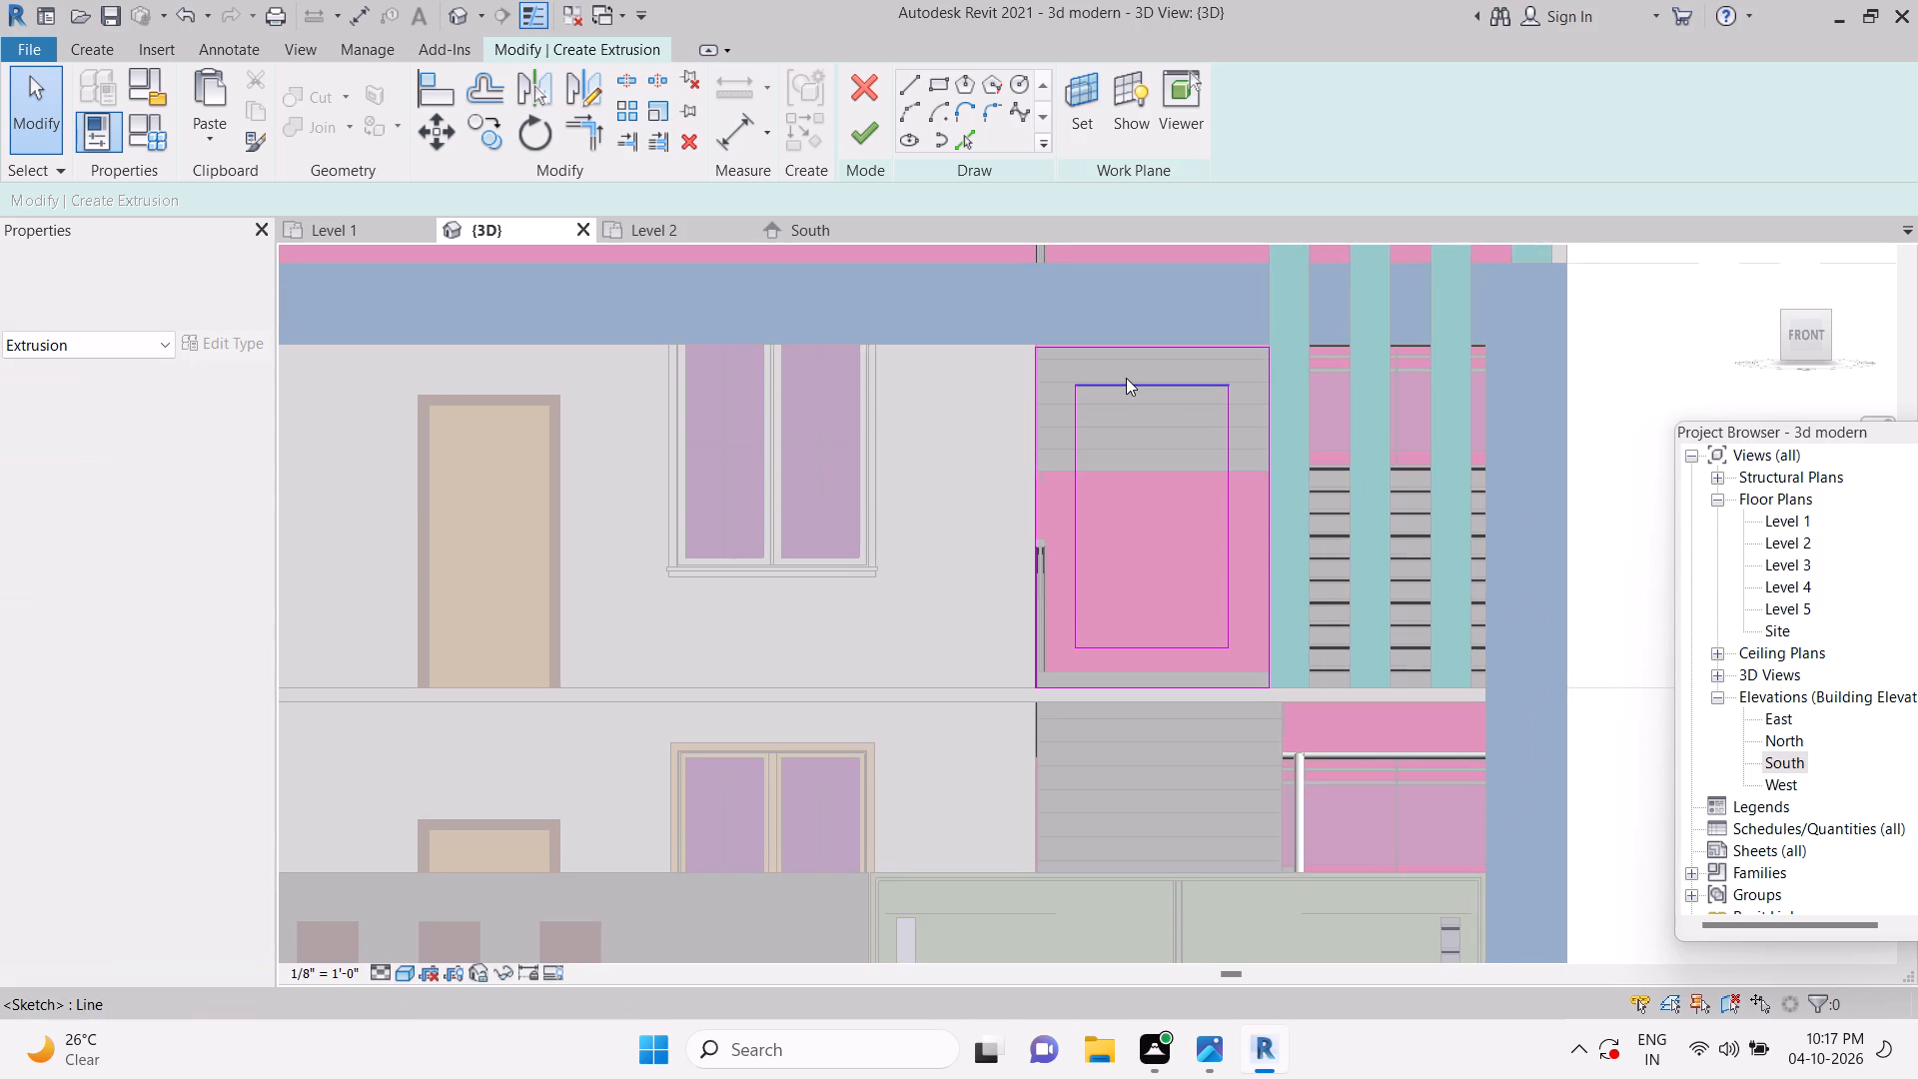
pyautogui.press('Escape')
pyautogui.press('Escape')
pyautogui.press('Escape')
pyautogui.press('Tab')
pyautogui.click(1181, 356)
pyautogui.press('Delete')
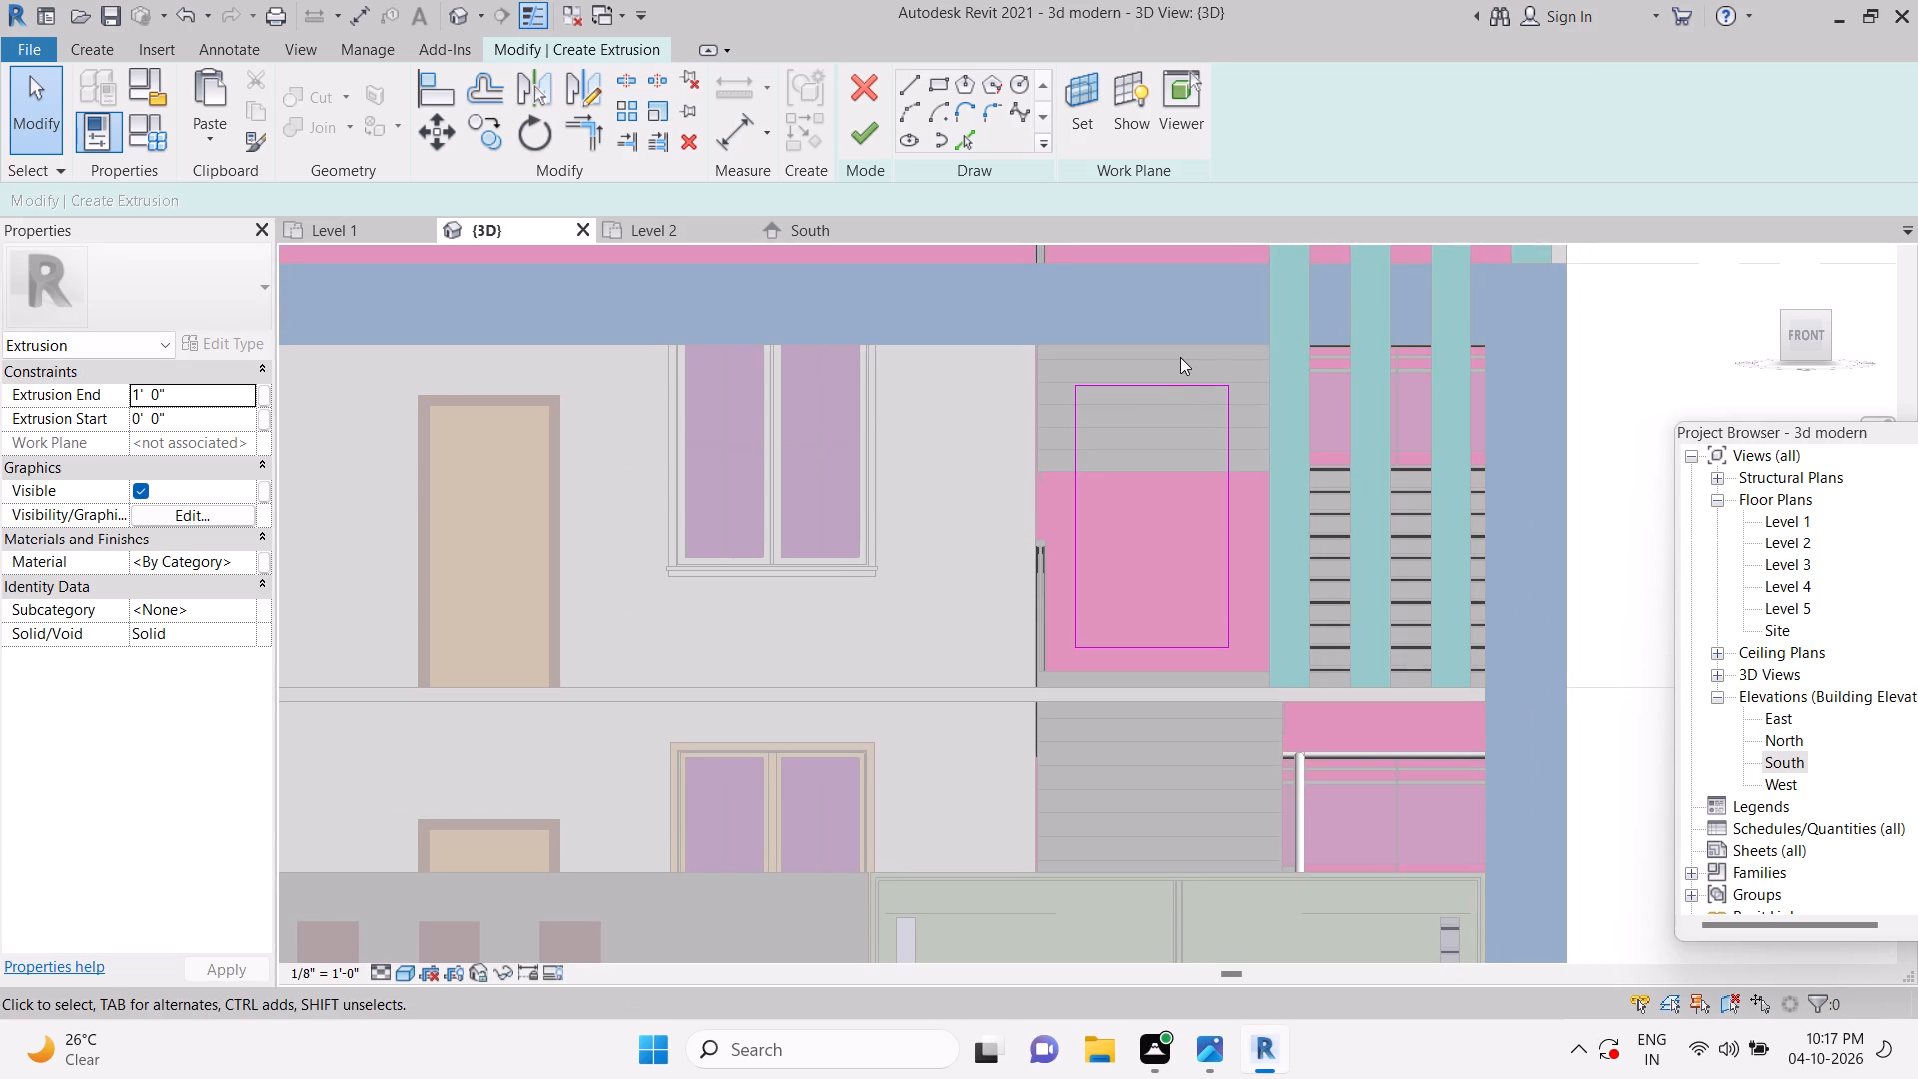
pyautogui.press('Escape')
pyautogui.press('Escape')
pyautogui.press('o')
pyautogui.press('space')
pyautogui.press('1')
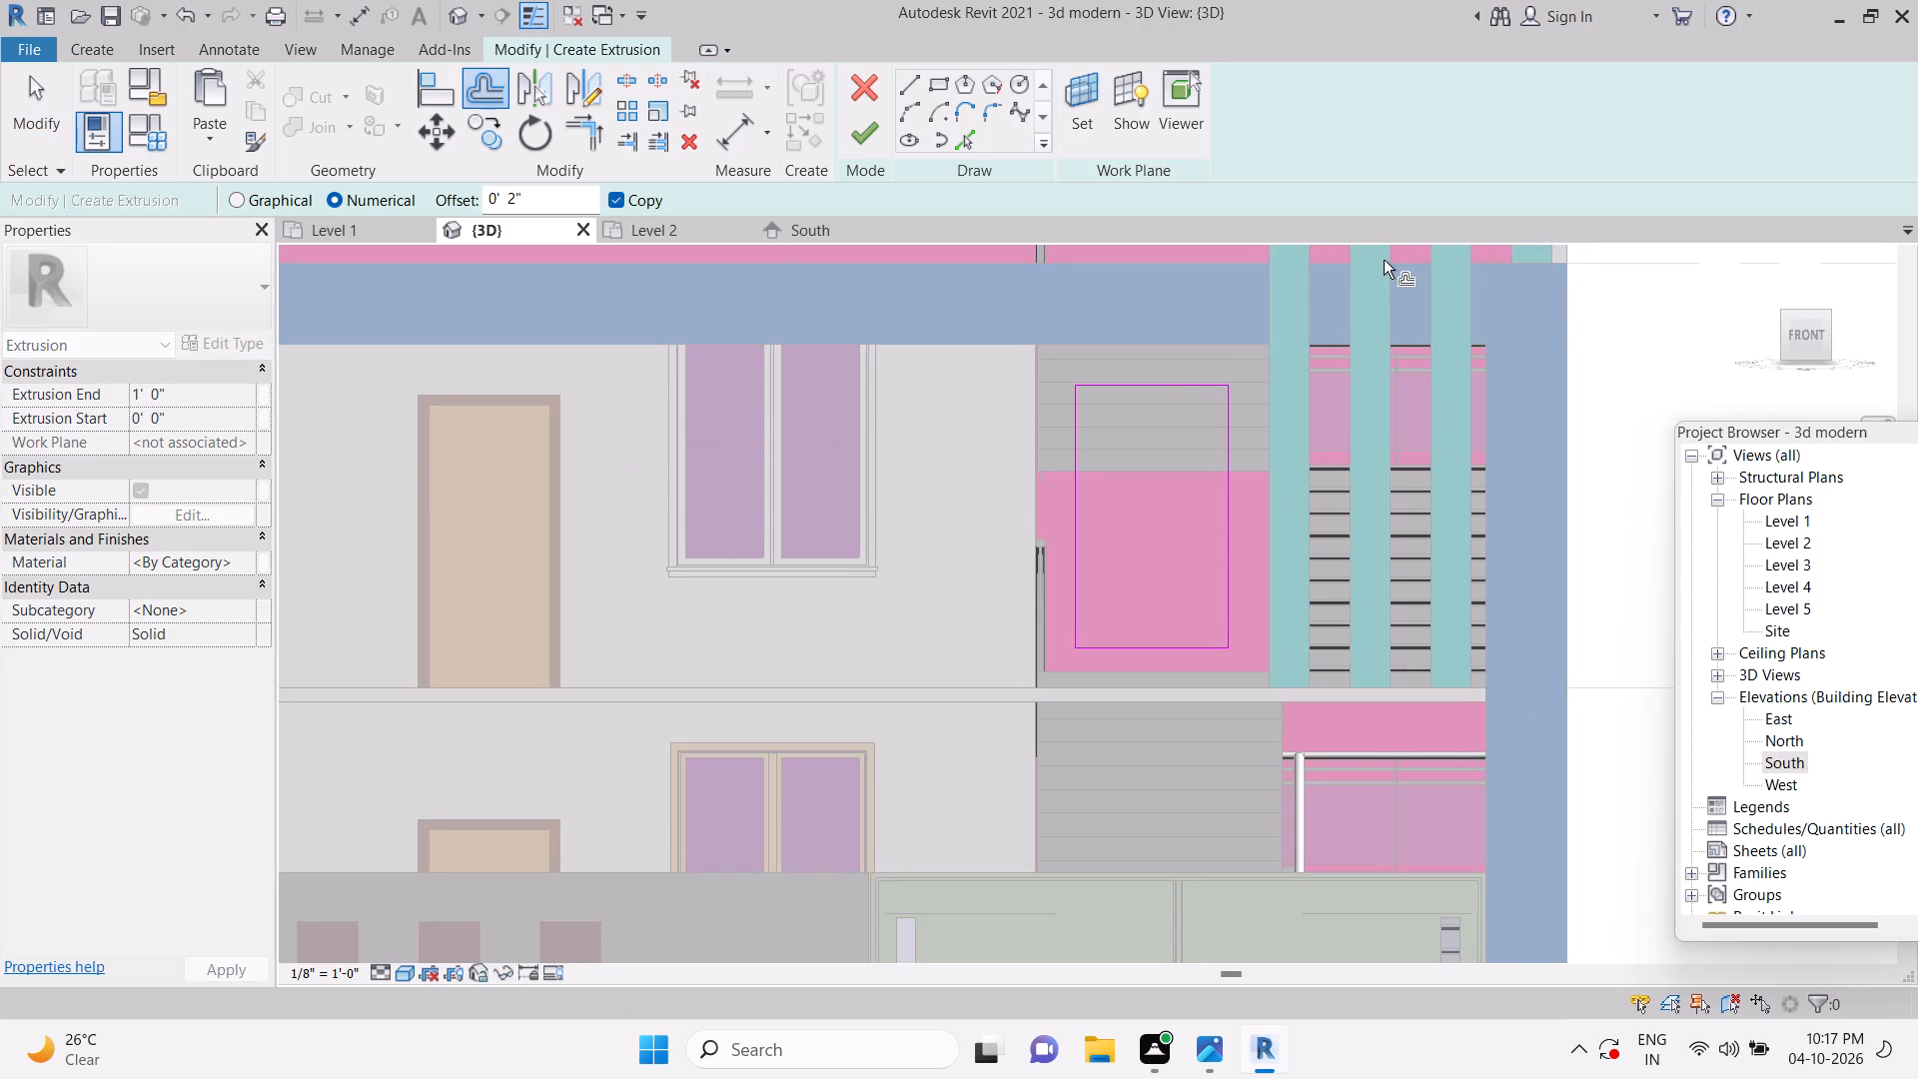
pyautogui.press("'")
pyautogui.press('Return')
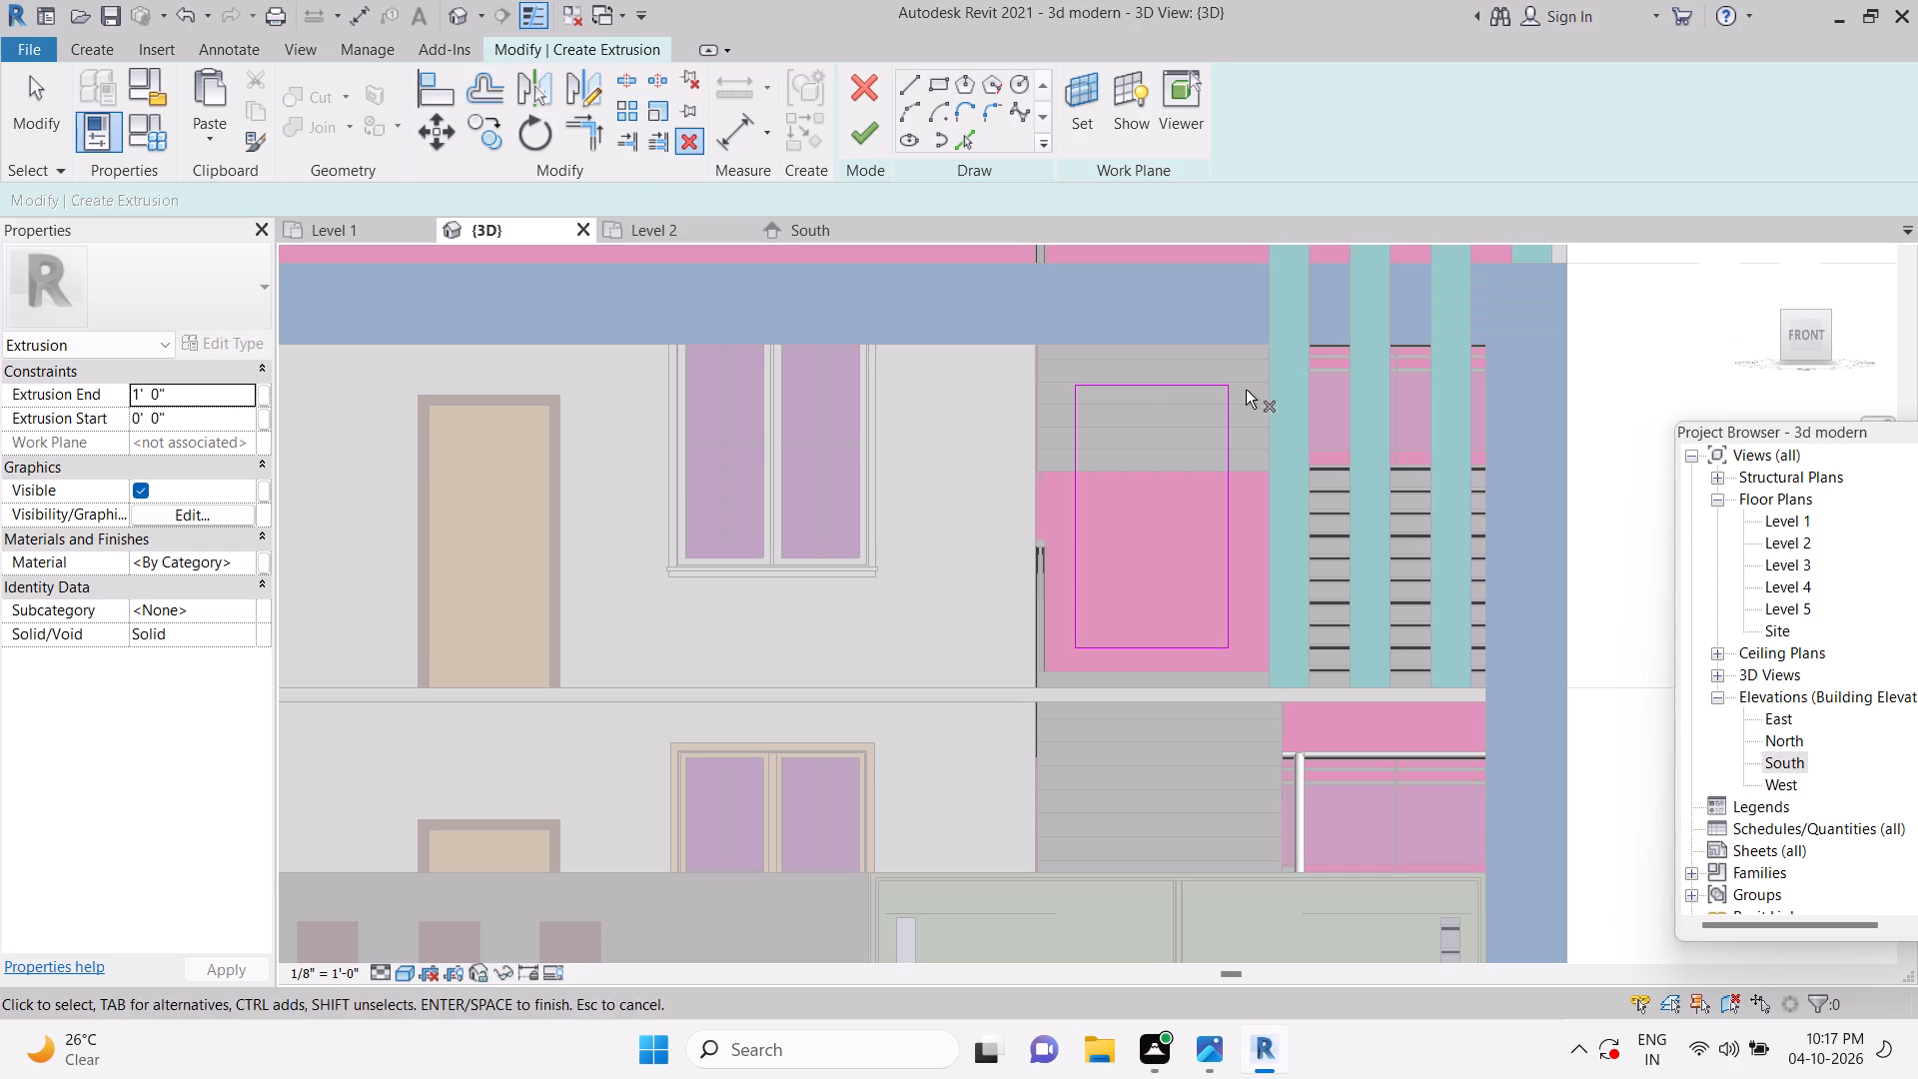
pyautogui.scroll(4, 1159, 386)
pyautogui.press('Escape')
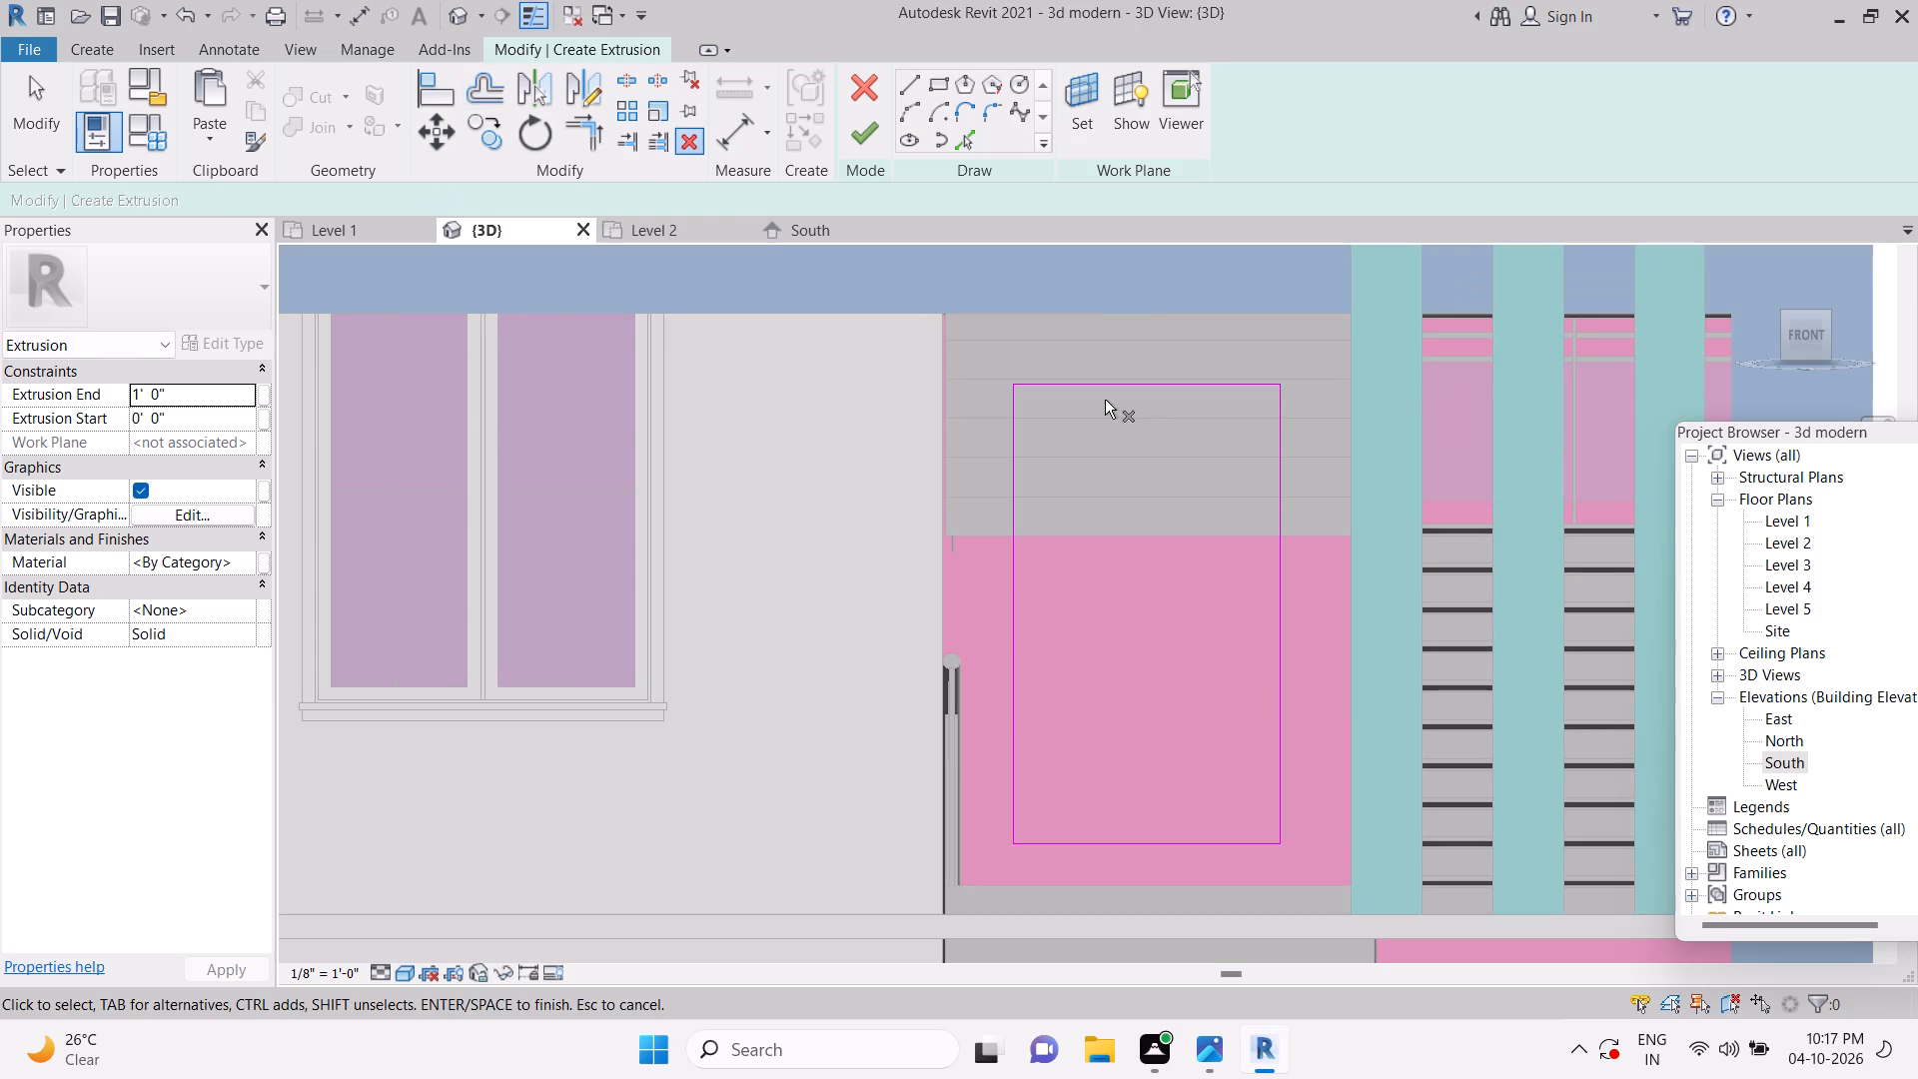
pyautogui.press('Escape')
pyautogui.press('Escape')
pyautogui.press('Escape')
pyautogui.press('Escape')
# Create four sketch lines offset 9" inward from the edges of the extrusion rectangle.
pyautogui.click(966, 140)
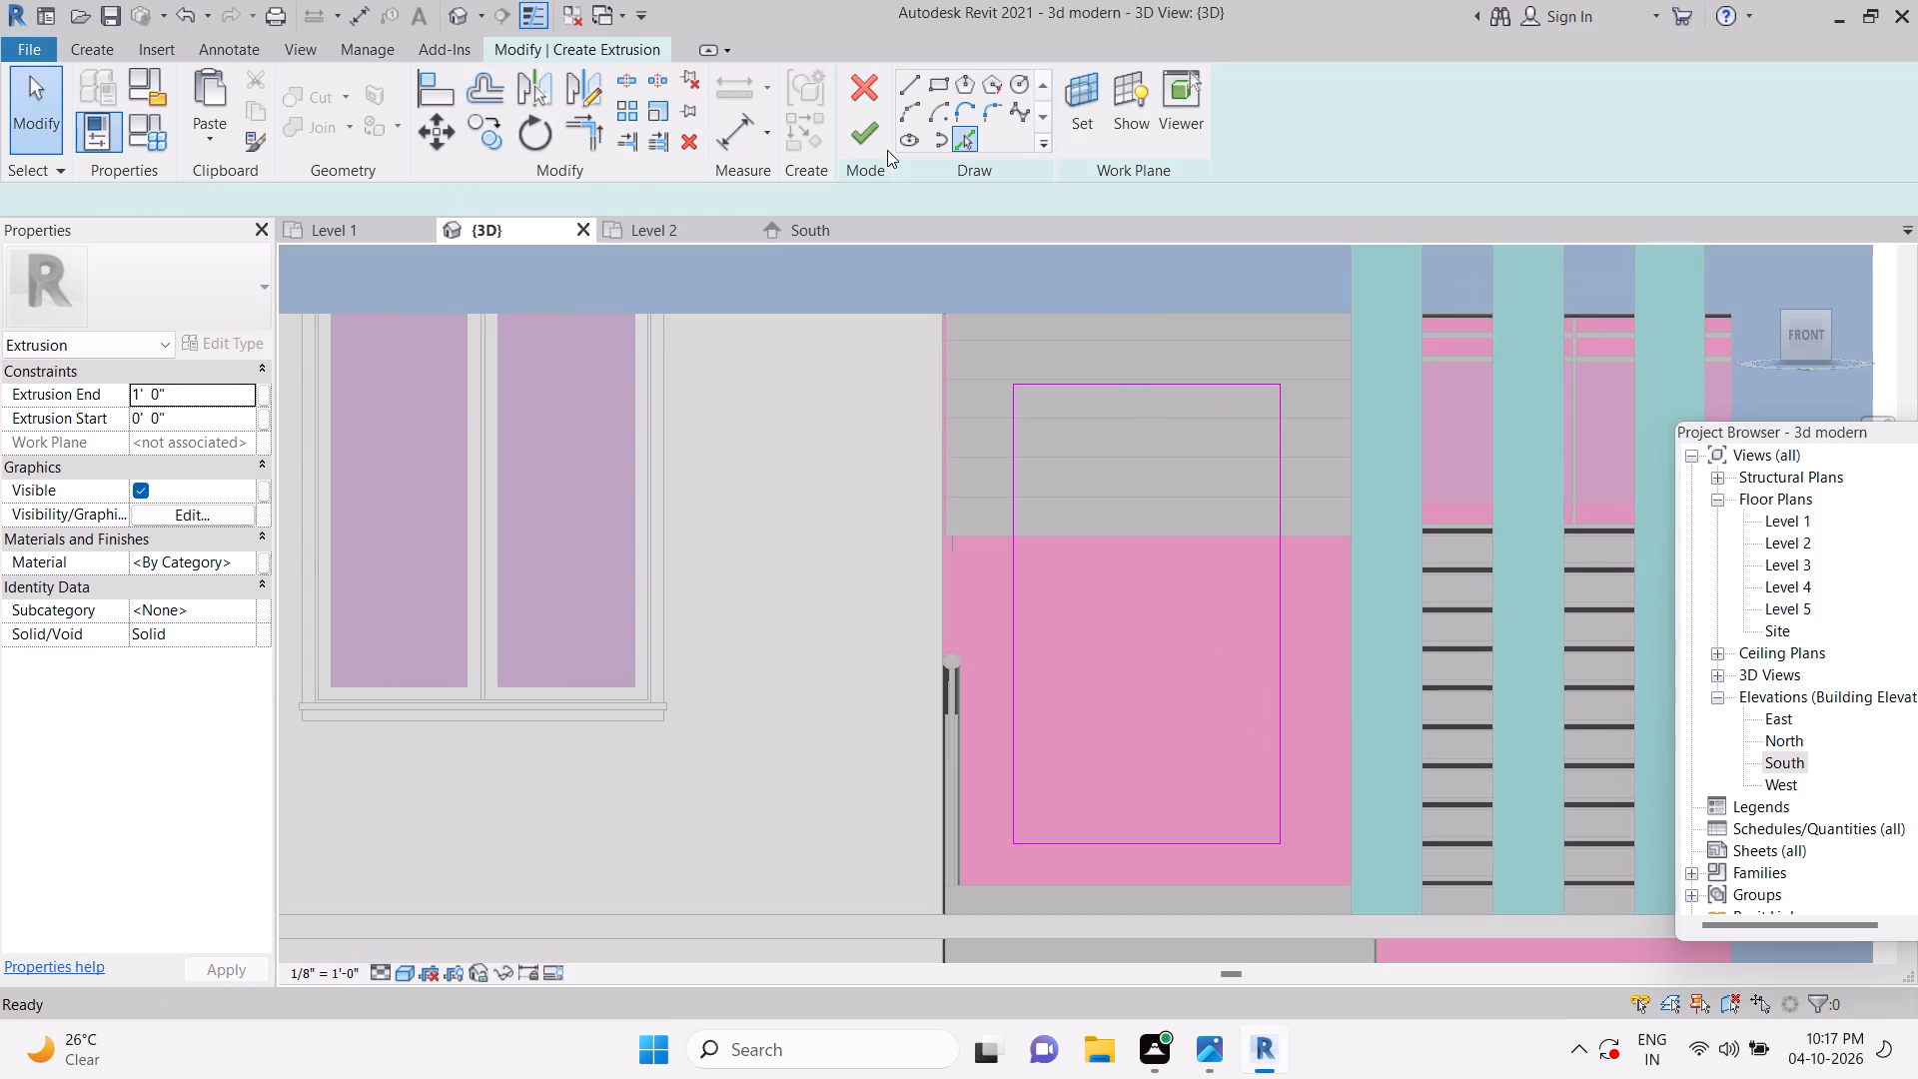
pyautogui.moveTo(347, 201); pyautogui.dragTo(101, 205)
pyautogui.press('9')
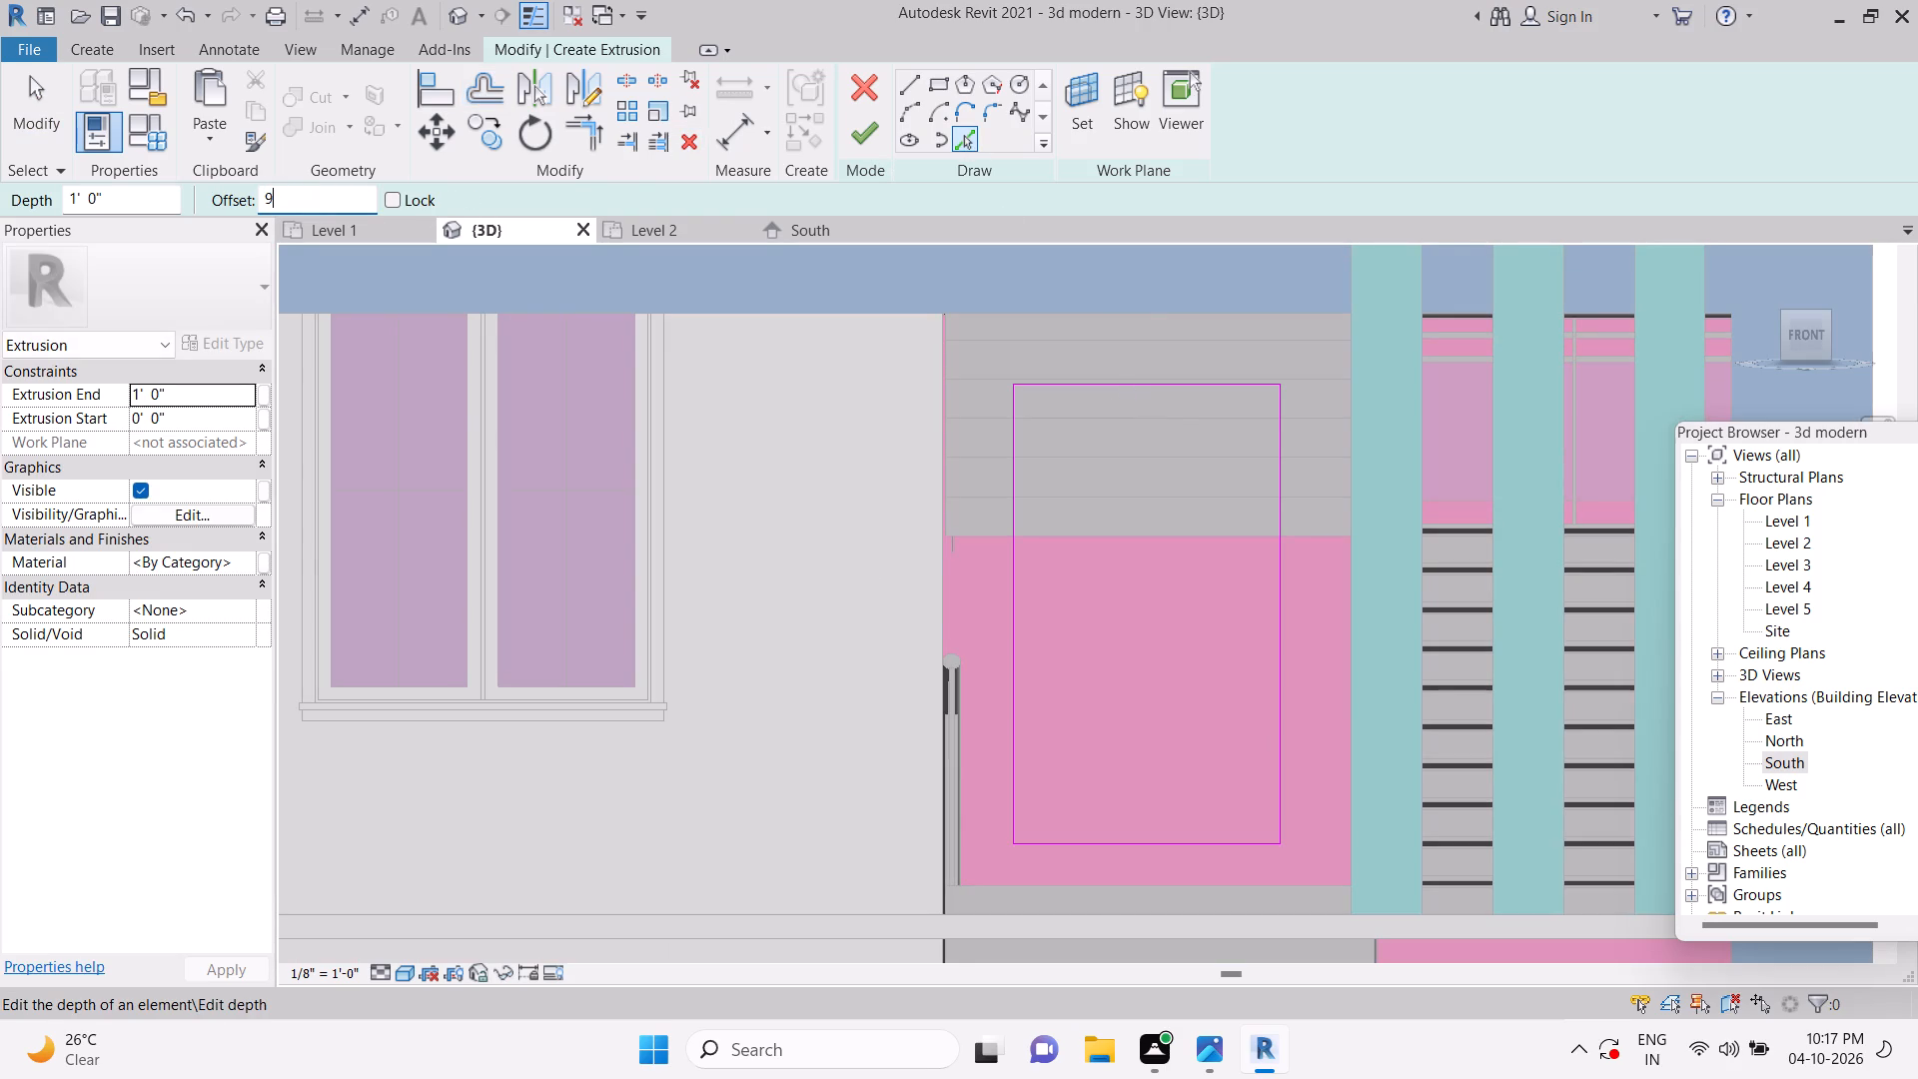
pyautogui.press("'")
pyautogui.press('Return')
pyautogui.moveTo(326, 210); pyautogui.dragTo(168, 205)
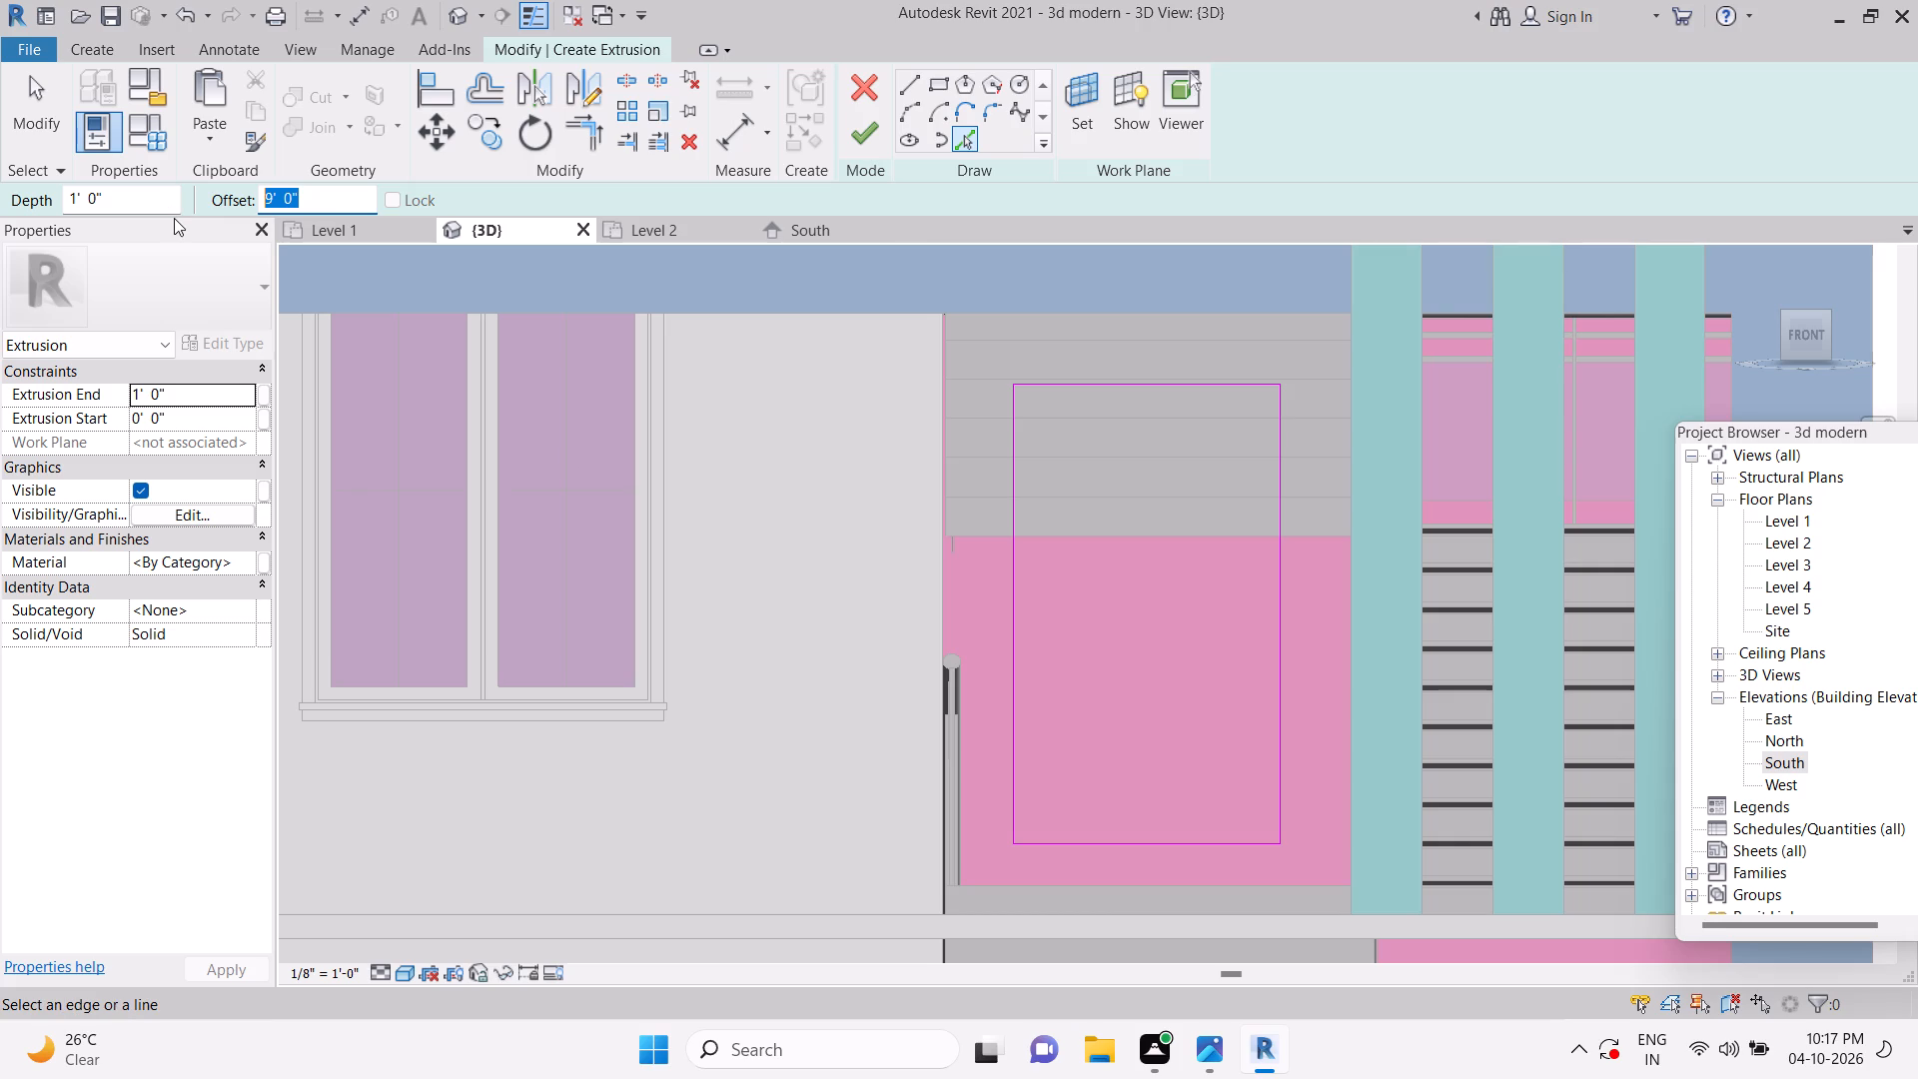
pyautogui.write('9"')
pyautogui.press('Return')
pyautogui.press('\\')
pyautogui.scroll(1, 192, 218)
pyautogui.press('BackSpace')
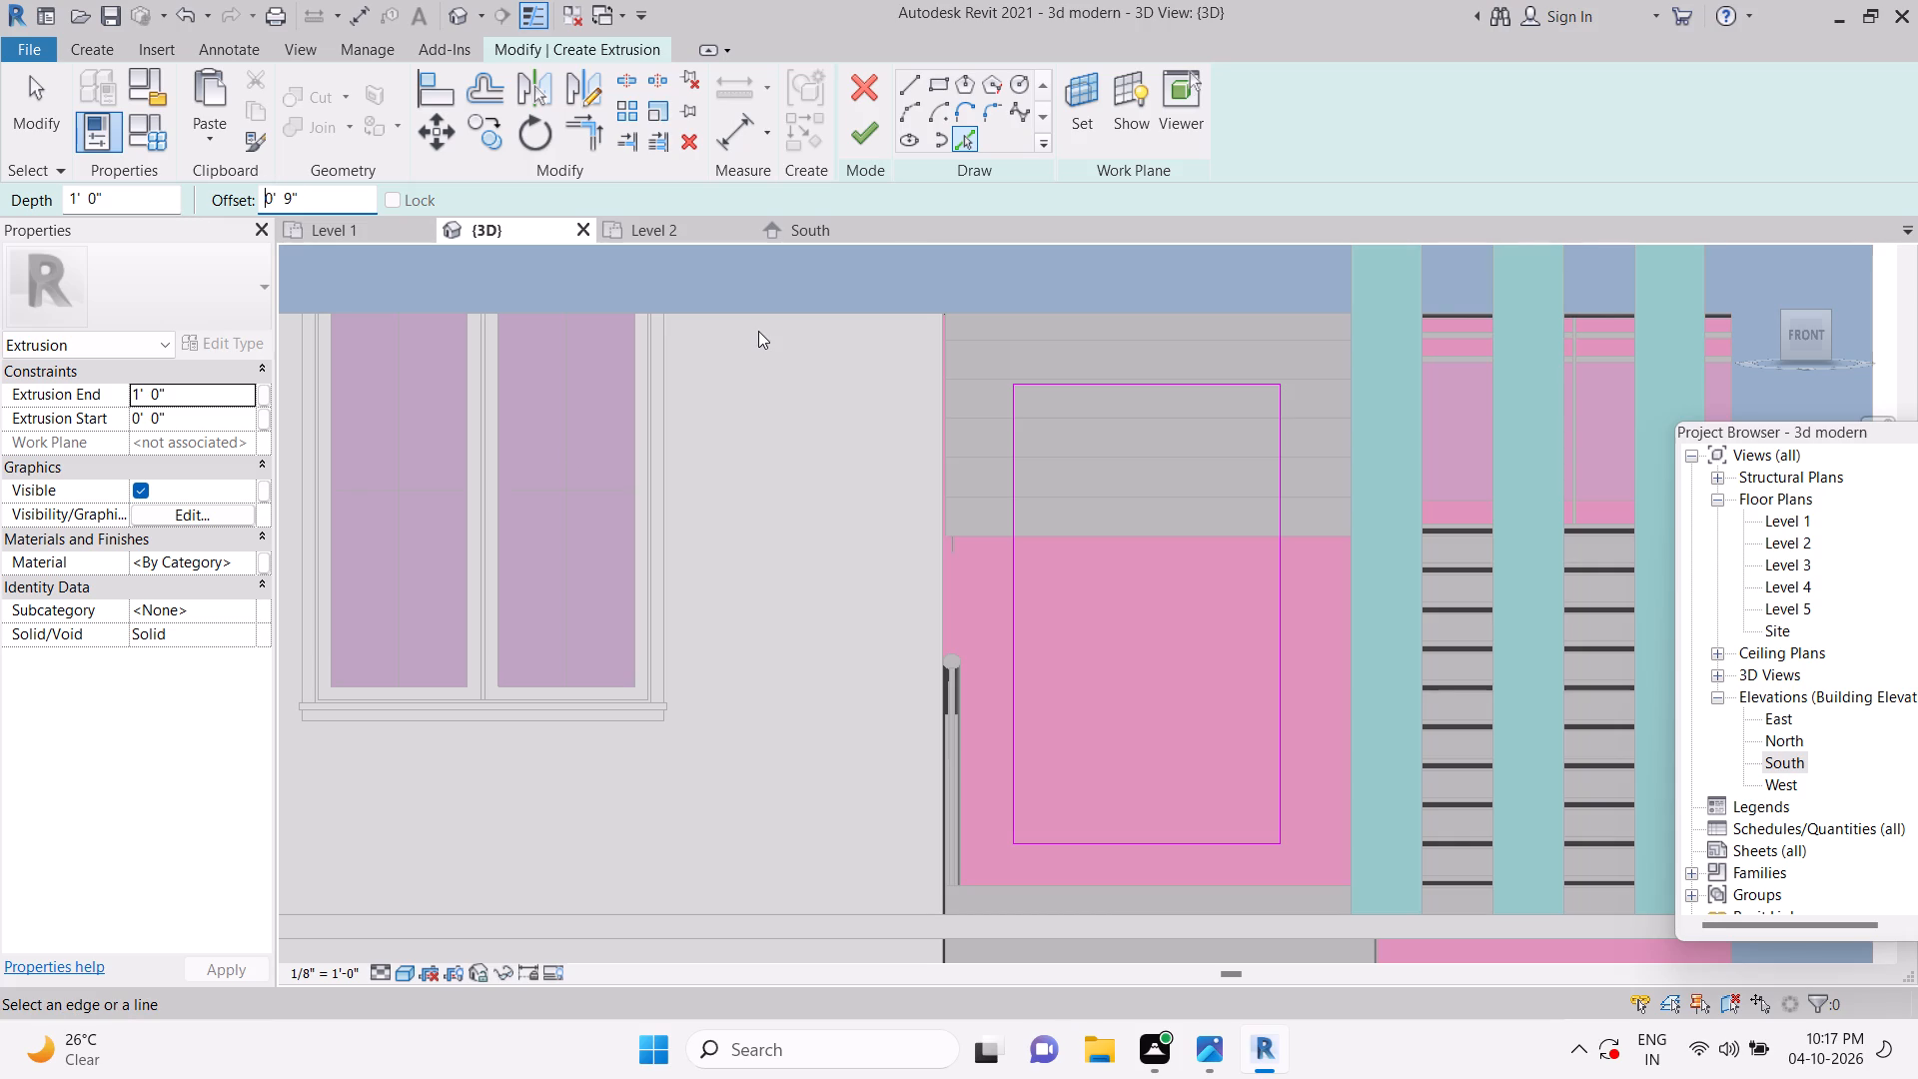
pyautogui.scroll(2, 1099, 389)
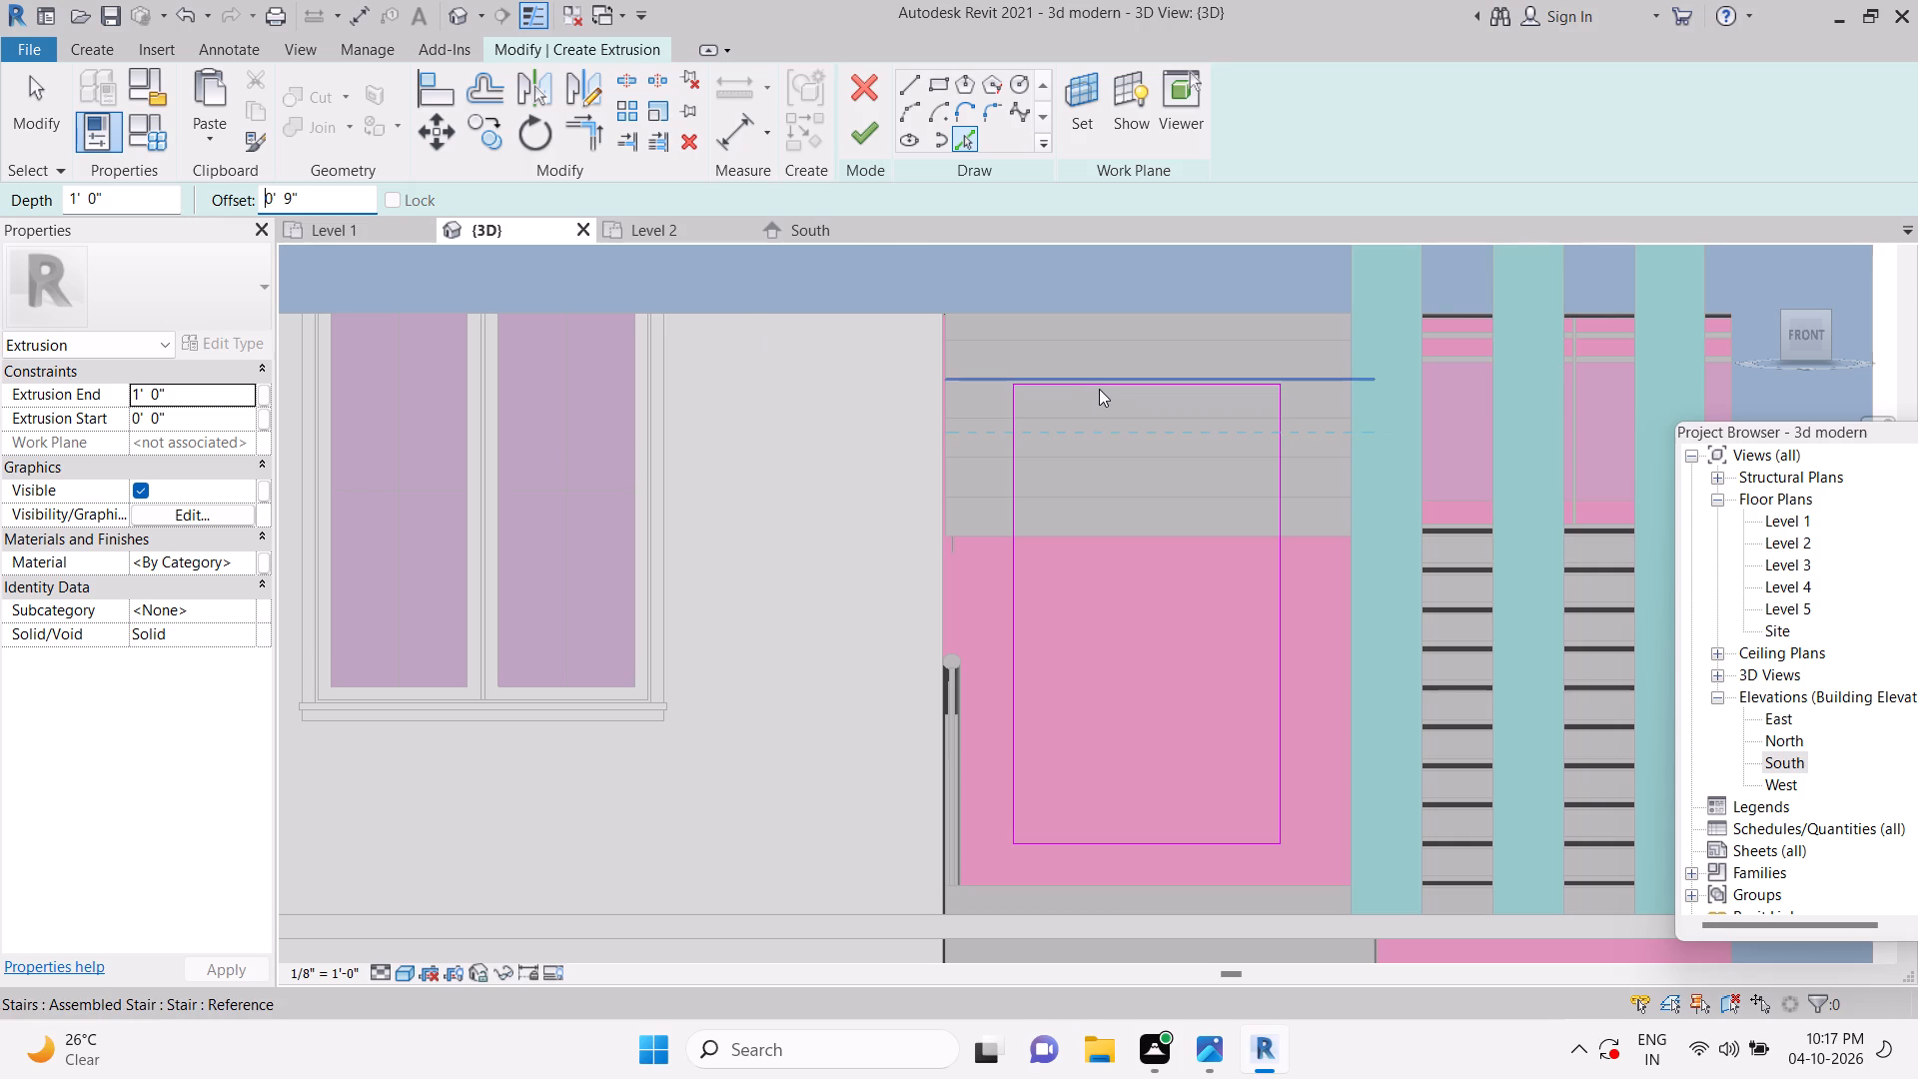
pyautogui.scroll(2, 1099, 389)
pyautogui.click(1100, 388)
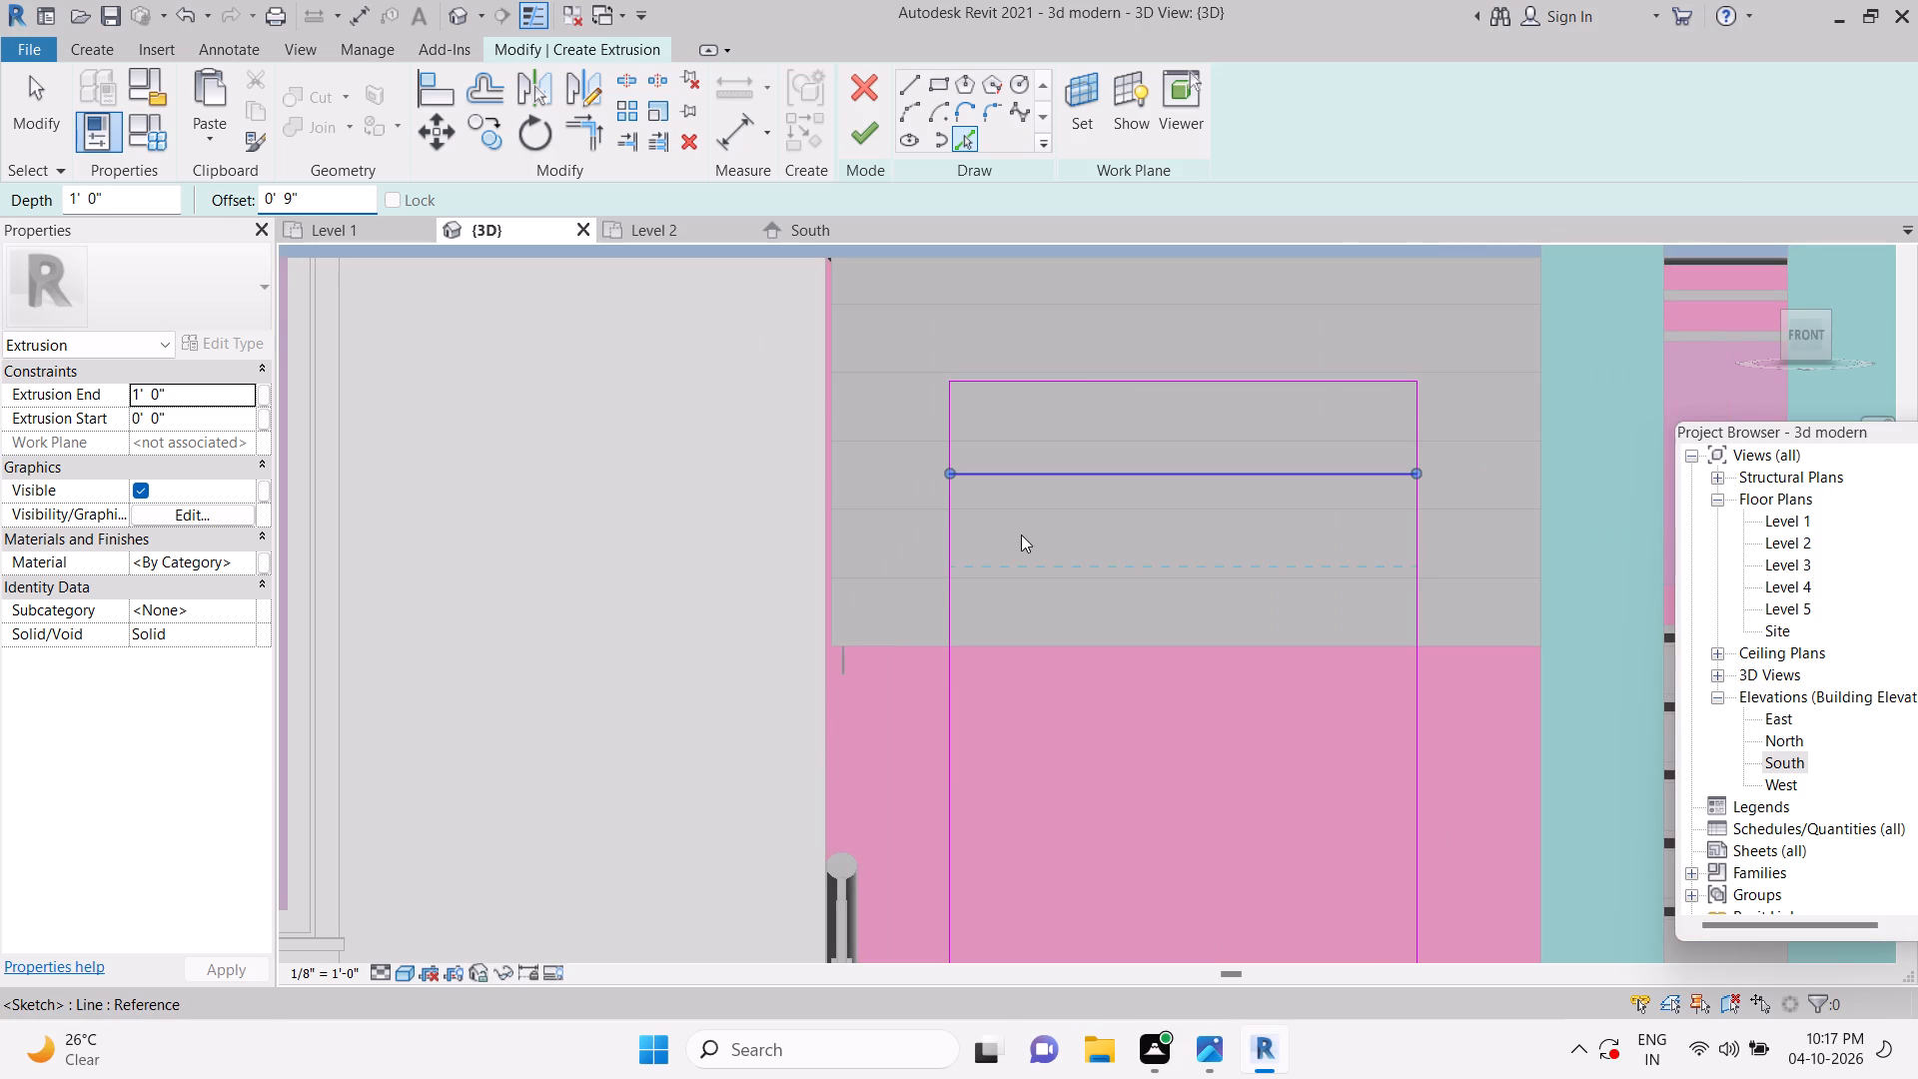
pyautogui.click(950, 551)
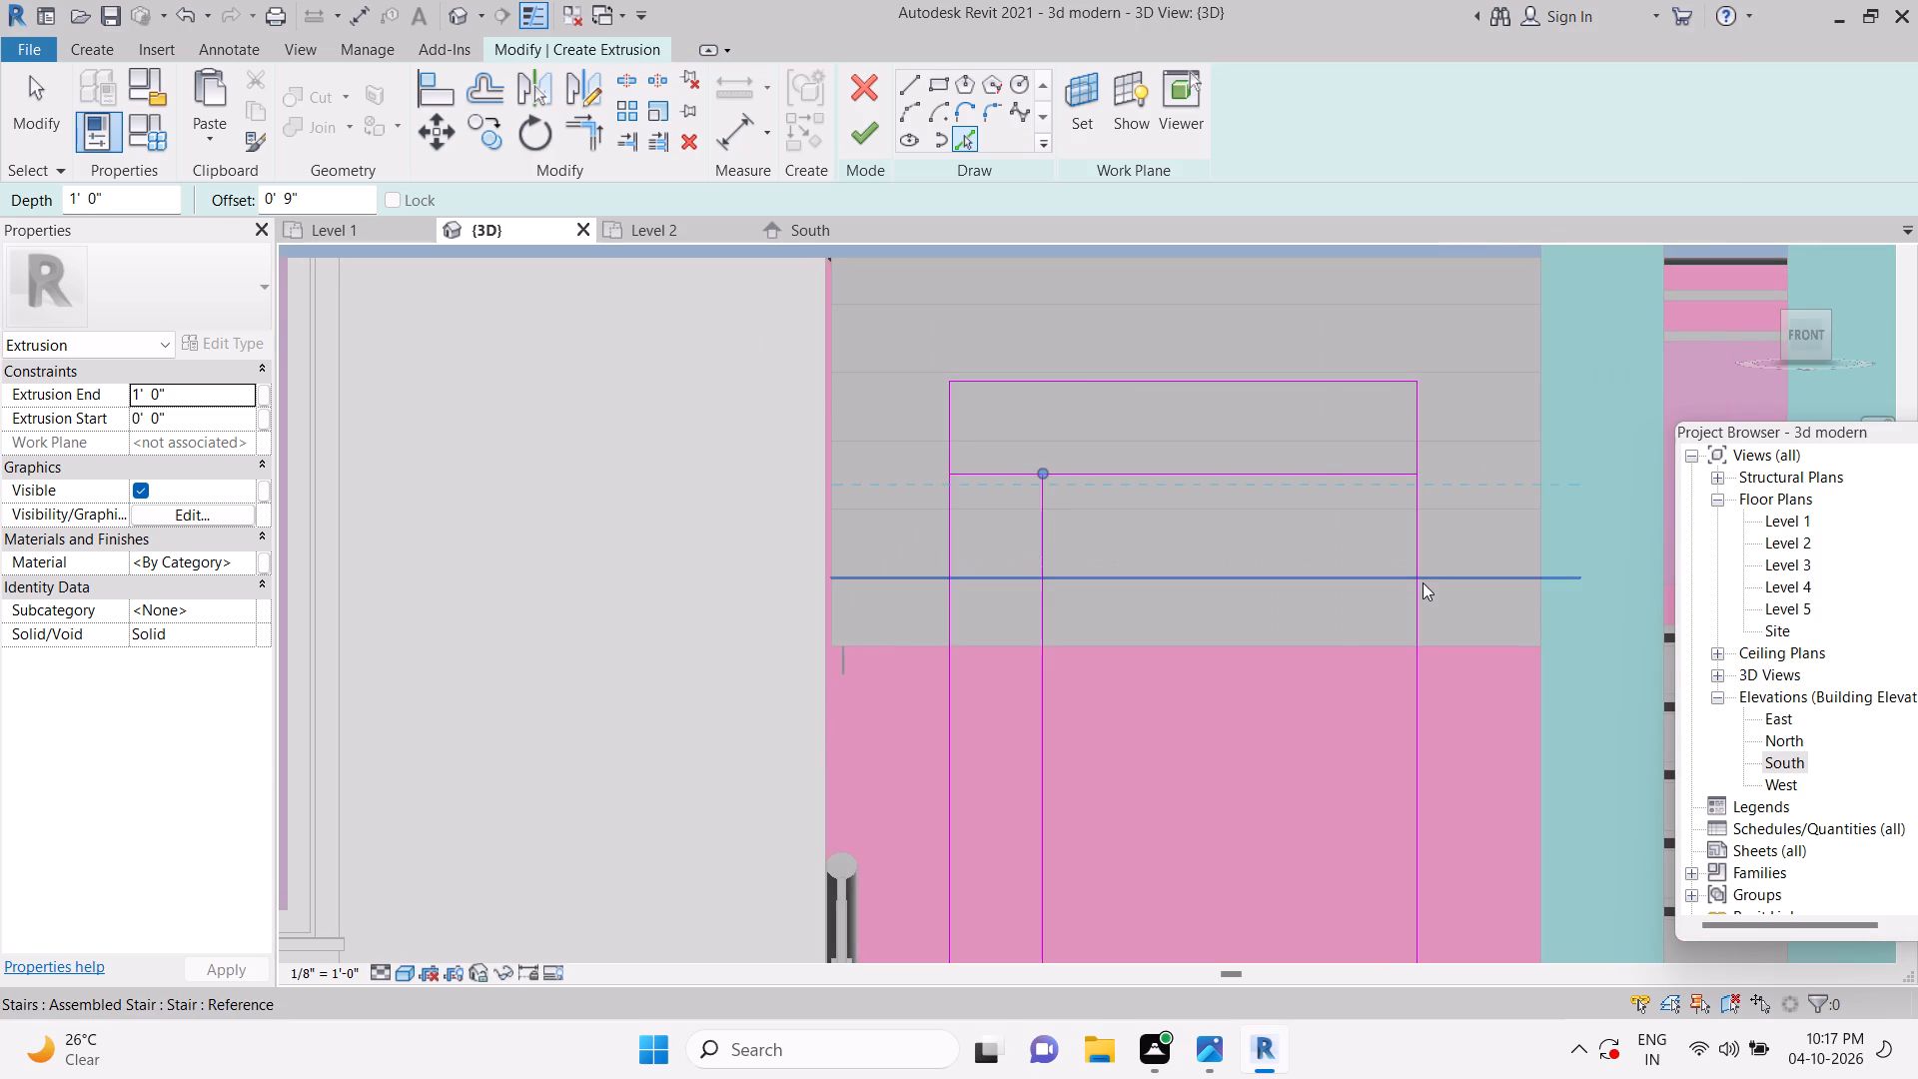
pyautogui.click(1421, 596)
pyautogui.scroll(-2, 1335, 602)
pyautogui.moveTo(1322, 690); pyautogui.dragTo(1291, 355, button='middle')
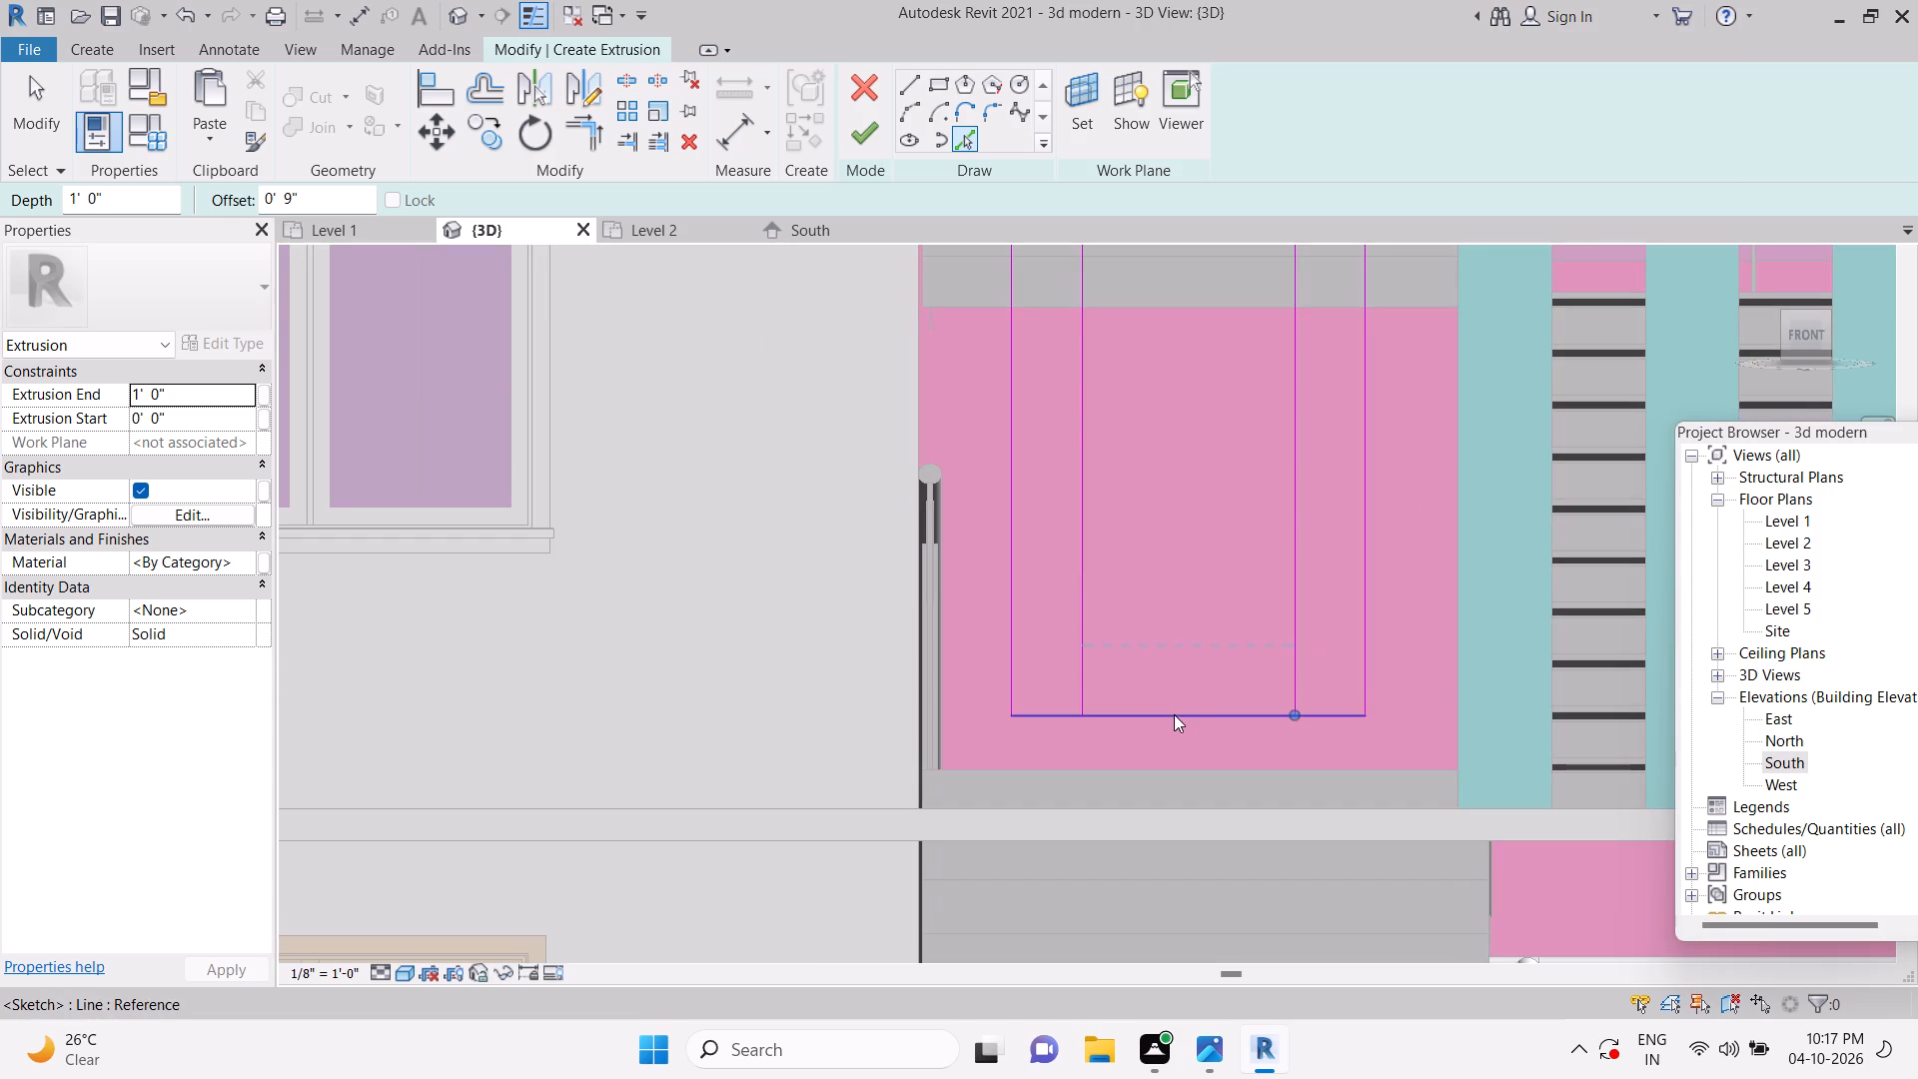
pyautogui.click(1174, 714)
pyautogui.press('Escape')
pyautogui.press('Escape')
pyautogui.press('Escape')
# Trim the four offset lines at their corners into a closed inner rectangle and finish the frame's extrusion sketch.
pyautogui.write('tr')
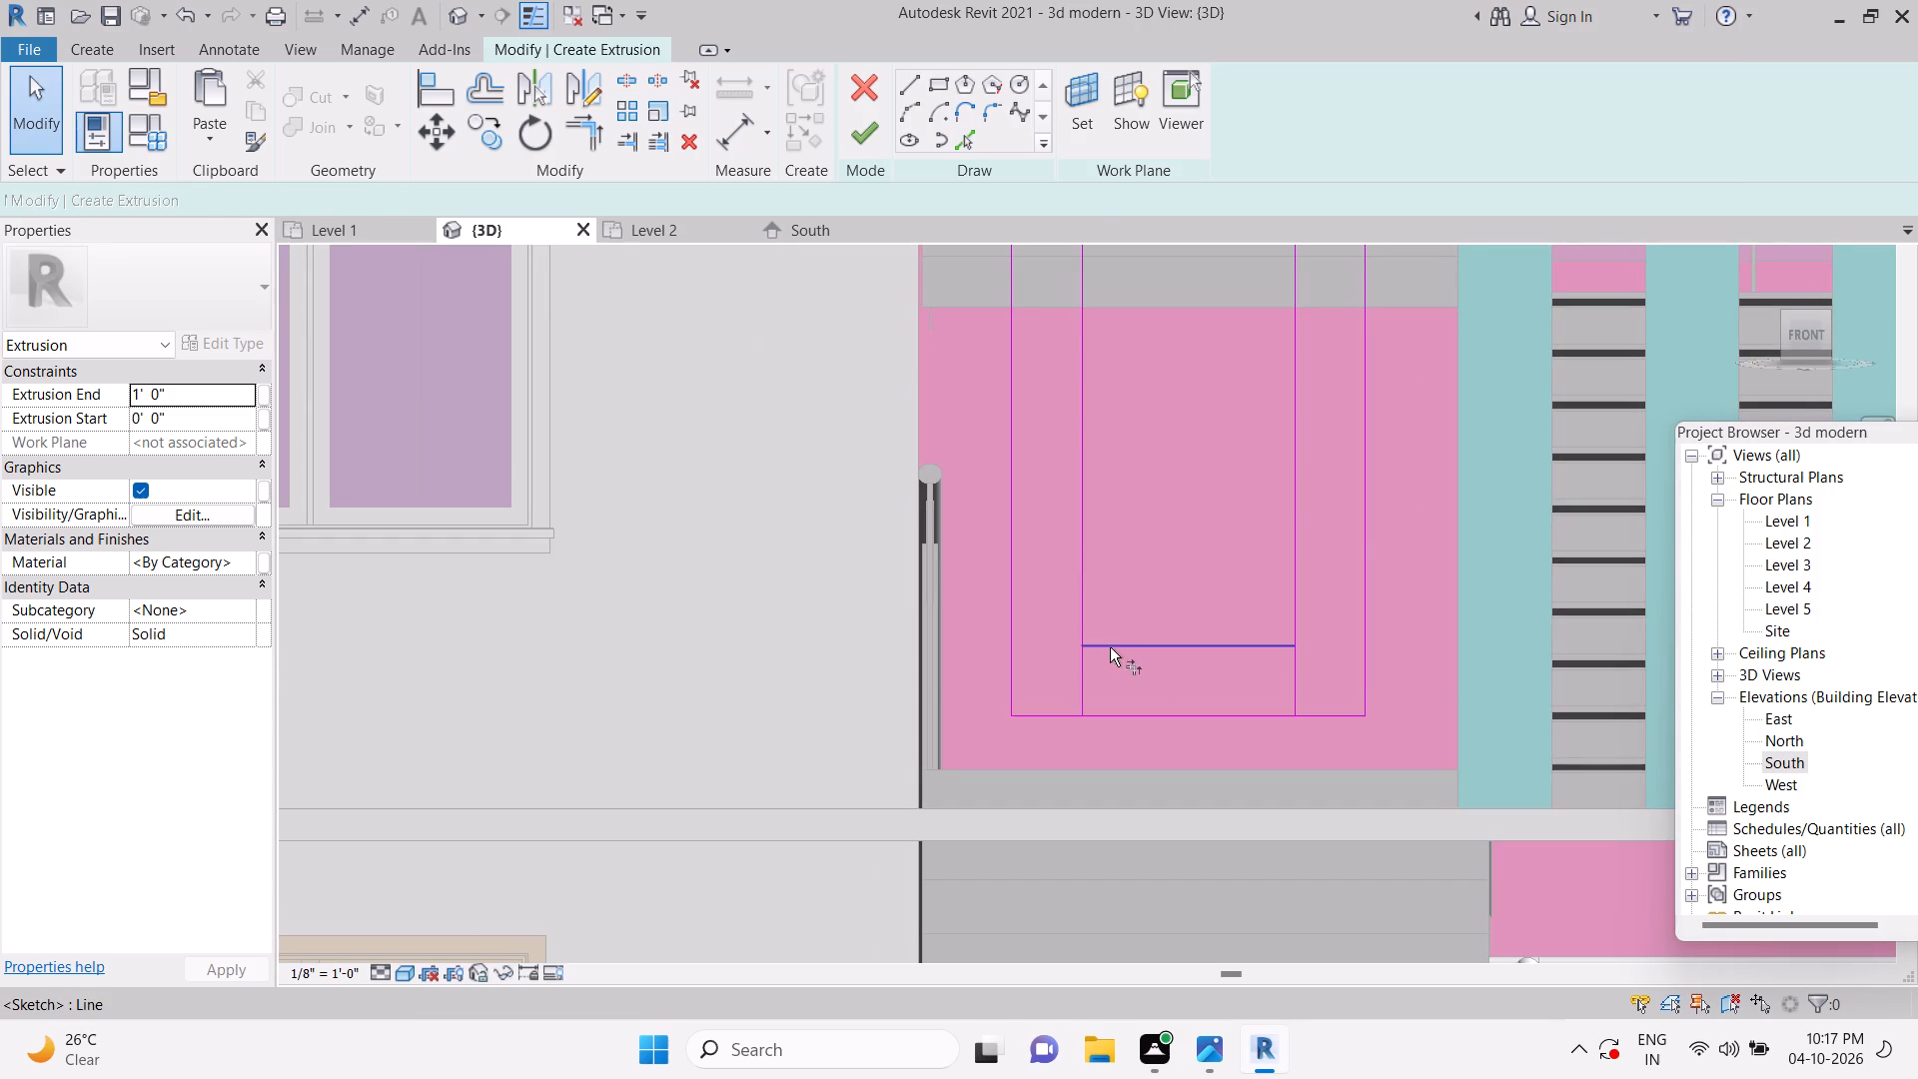
pyautogui.click(1110, 647)
pyautogui.click(1090, 592)
pyautogui.click(1247, 642)
pyautogui.click(1301, 577)
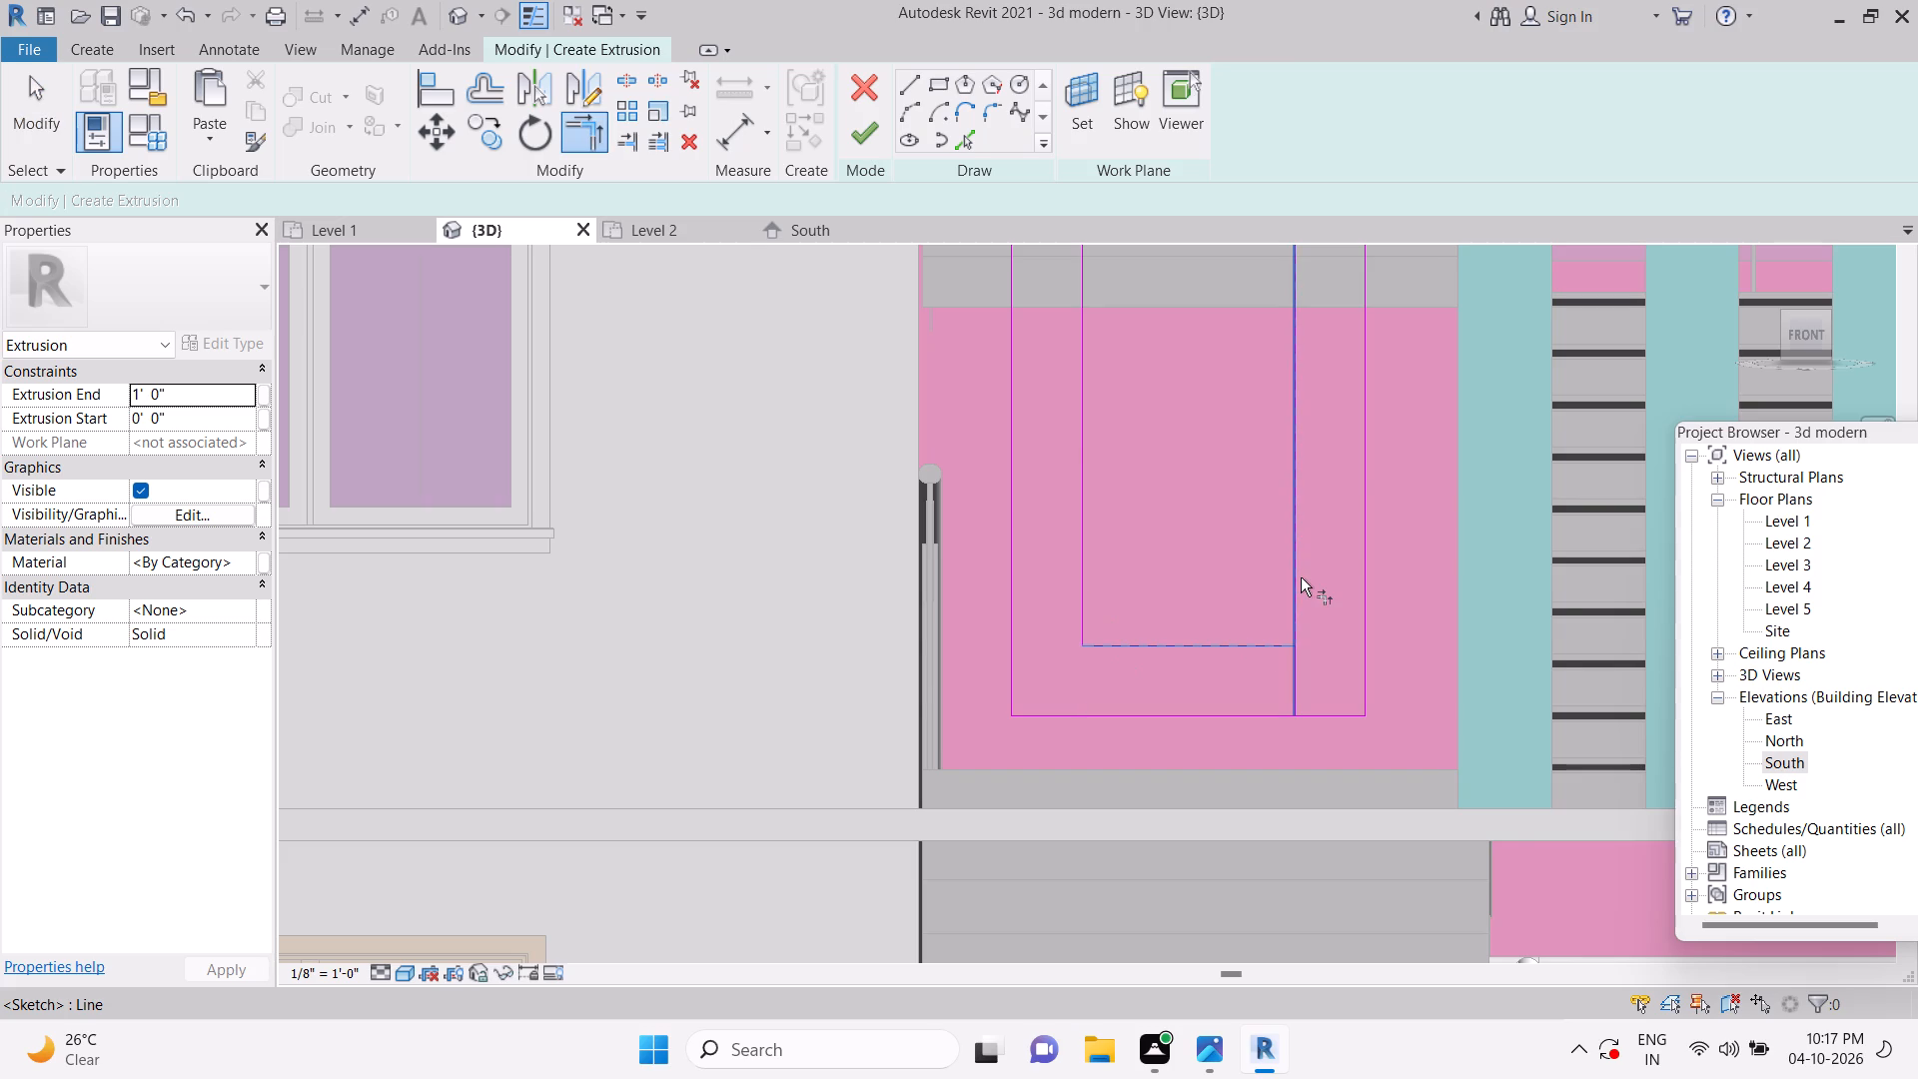
pyautogui.moveTo(1334, 541); pyautogui.dragTo(1333, 787, button='middle')
pyautogui.click(1297, 452)
pyautogui.click(1266, 428)
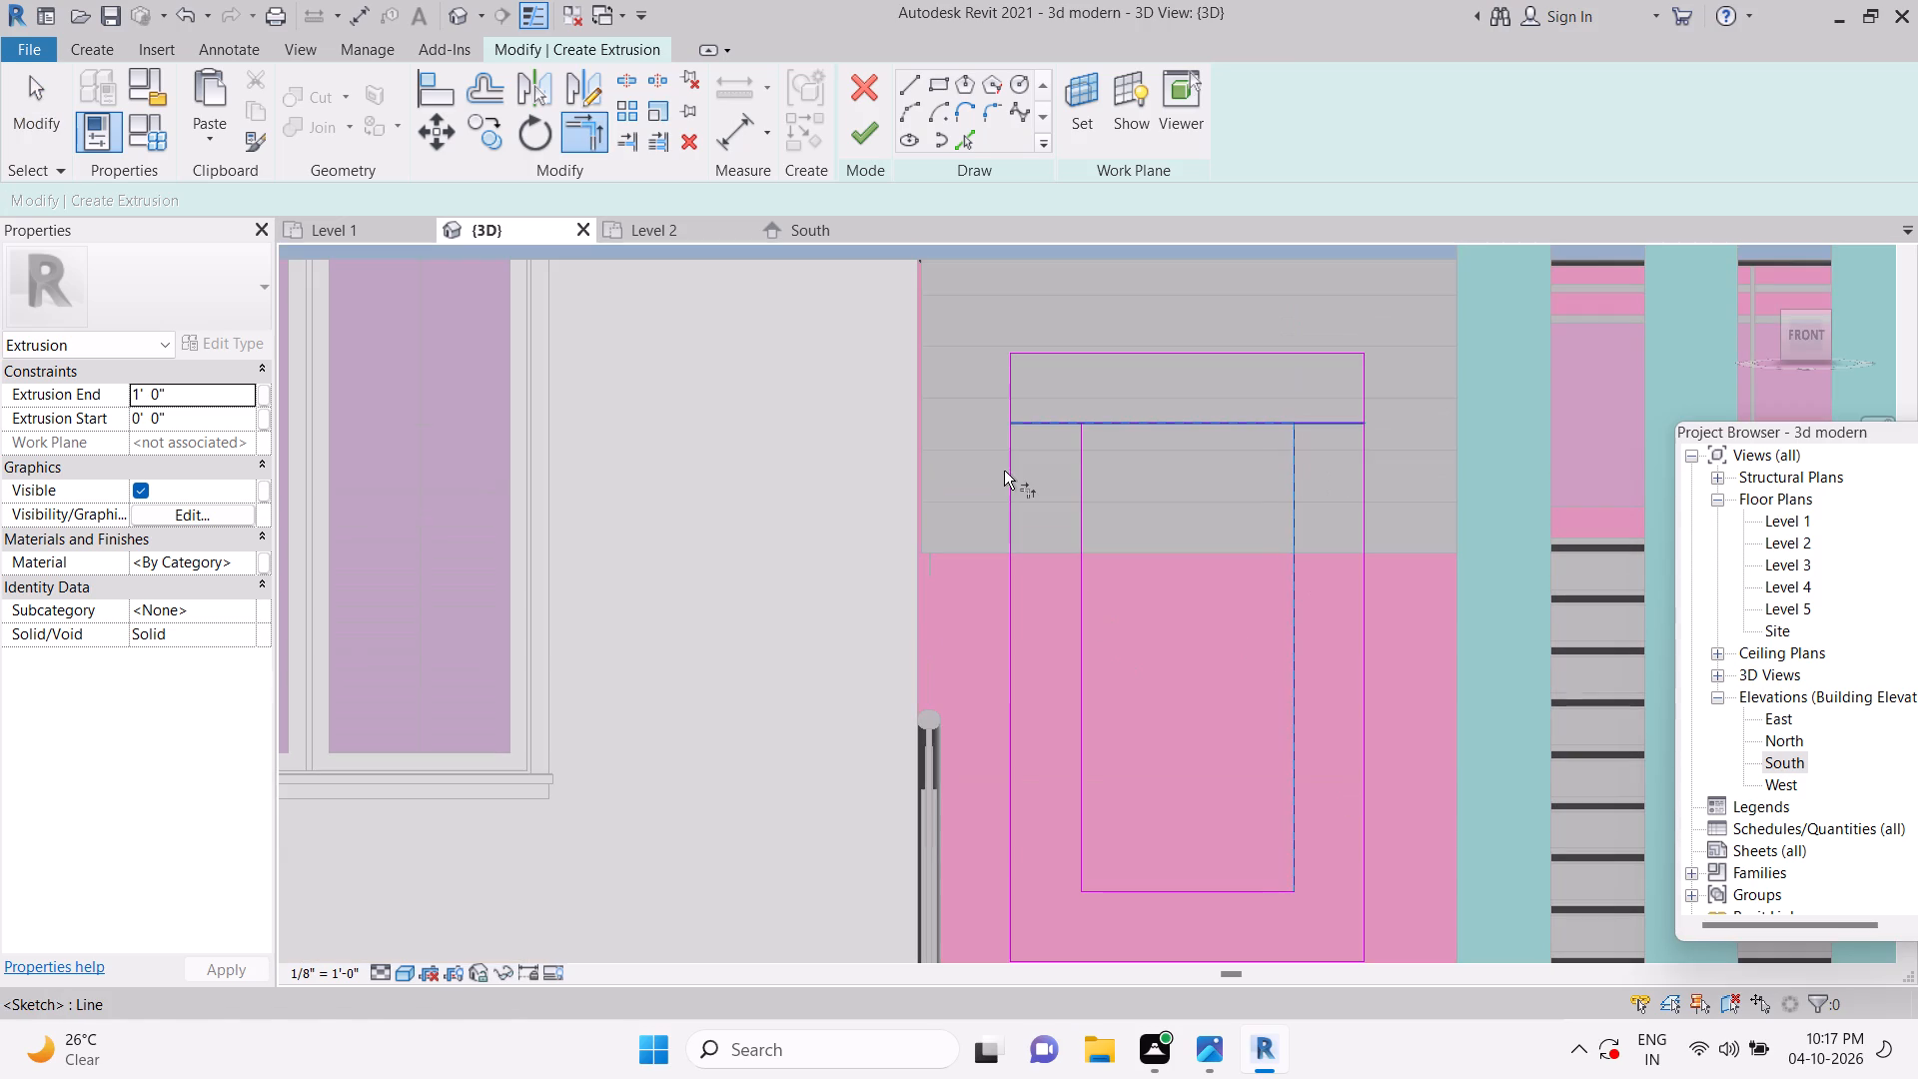
pyautogui.click(1090, 457)
pyautogui.click(1106, 422)
pyautogui.press('Escape')
pyautogui.scroll(-3, 1180, 378)
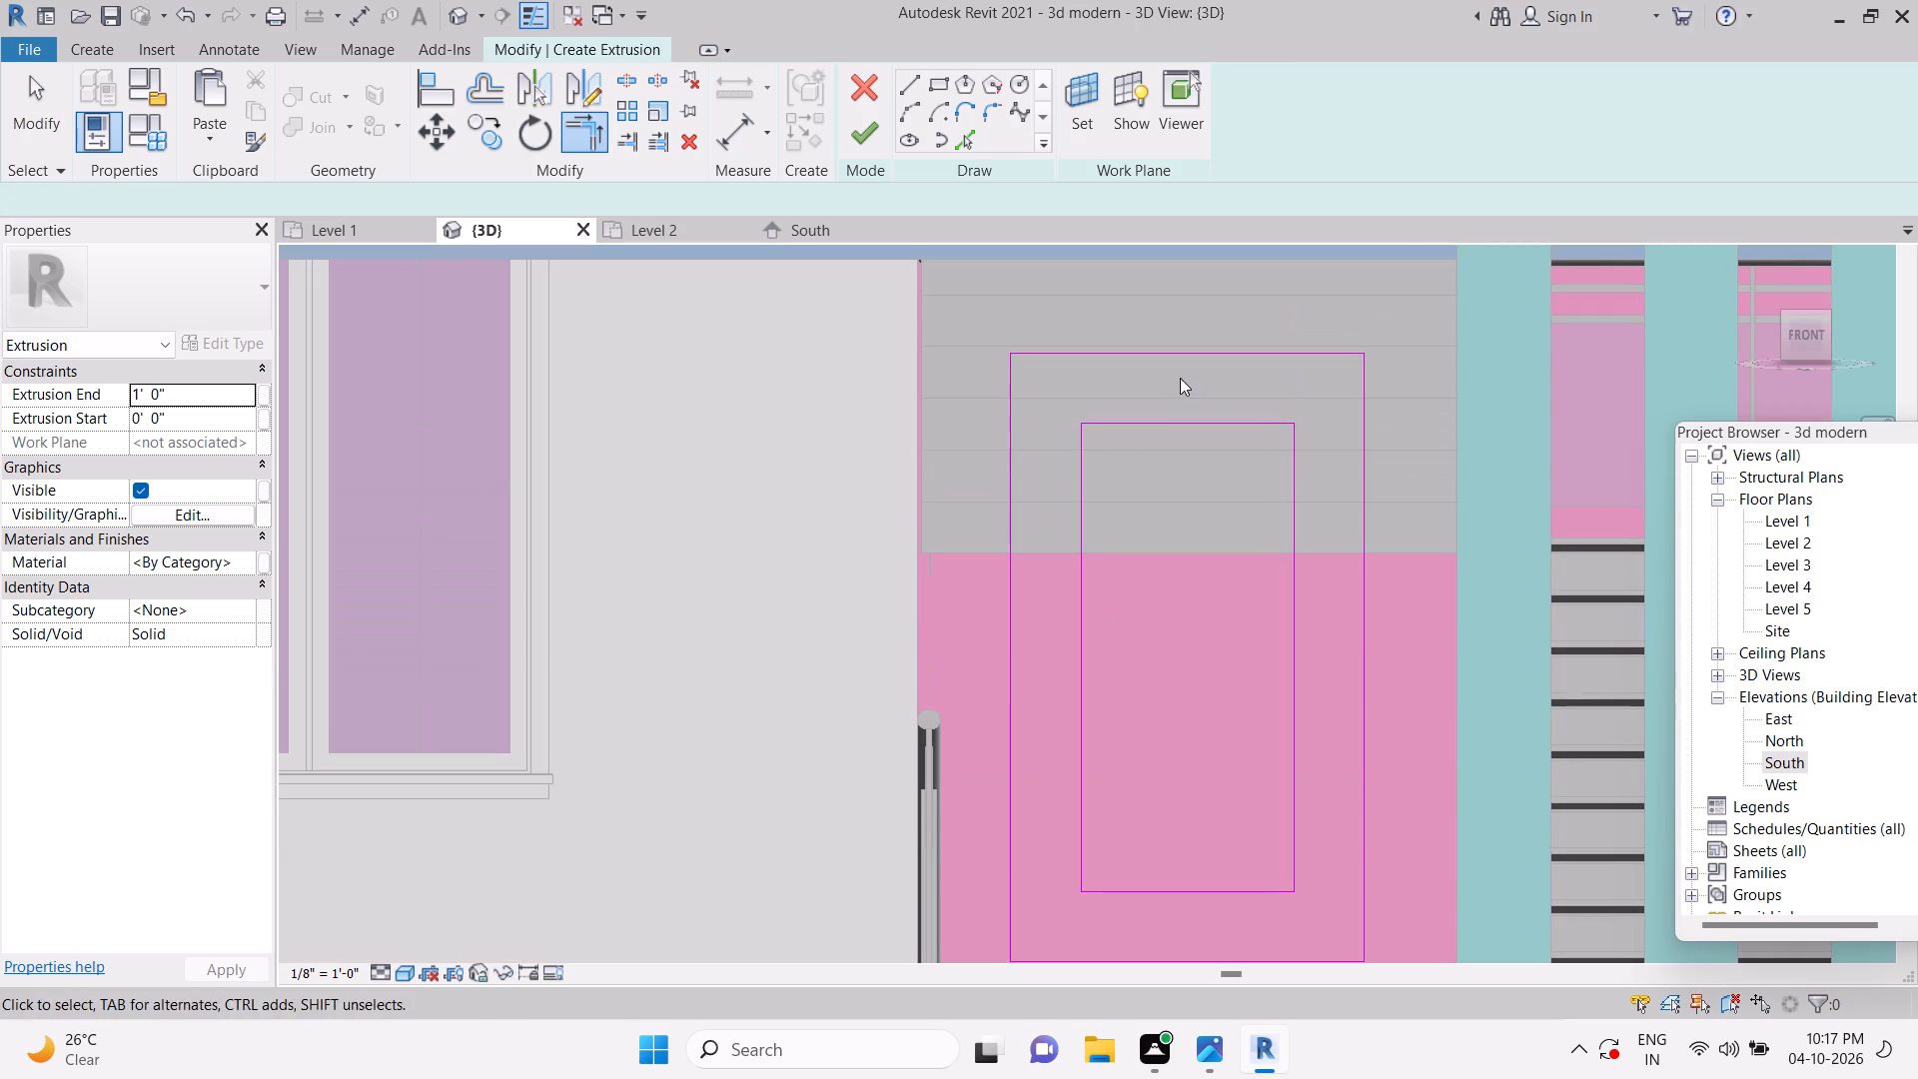
pyautogui.scroll(-2, 1180, 378)
pyautogui.press('Escape')
pyautogui.press('Escape')
pyautogui.click(879, 141)
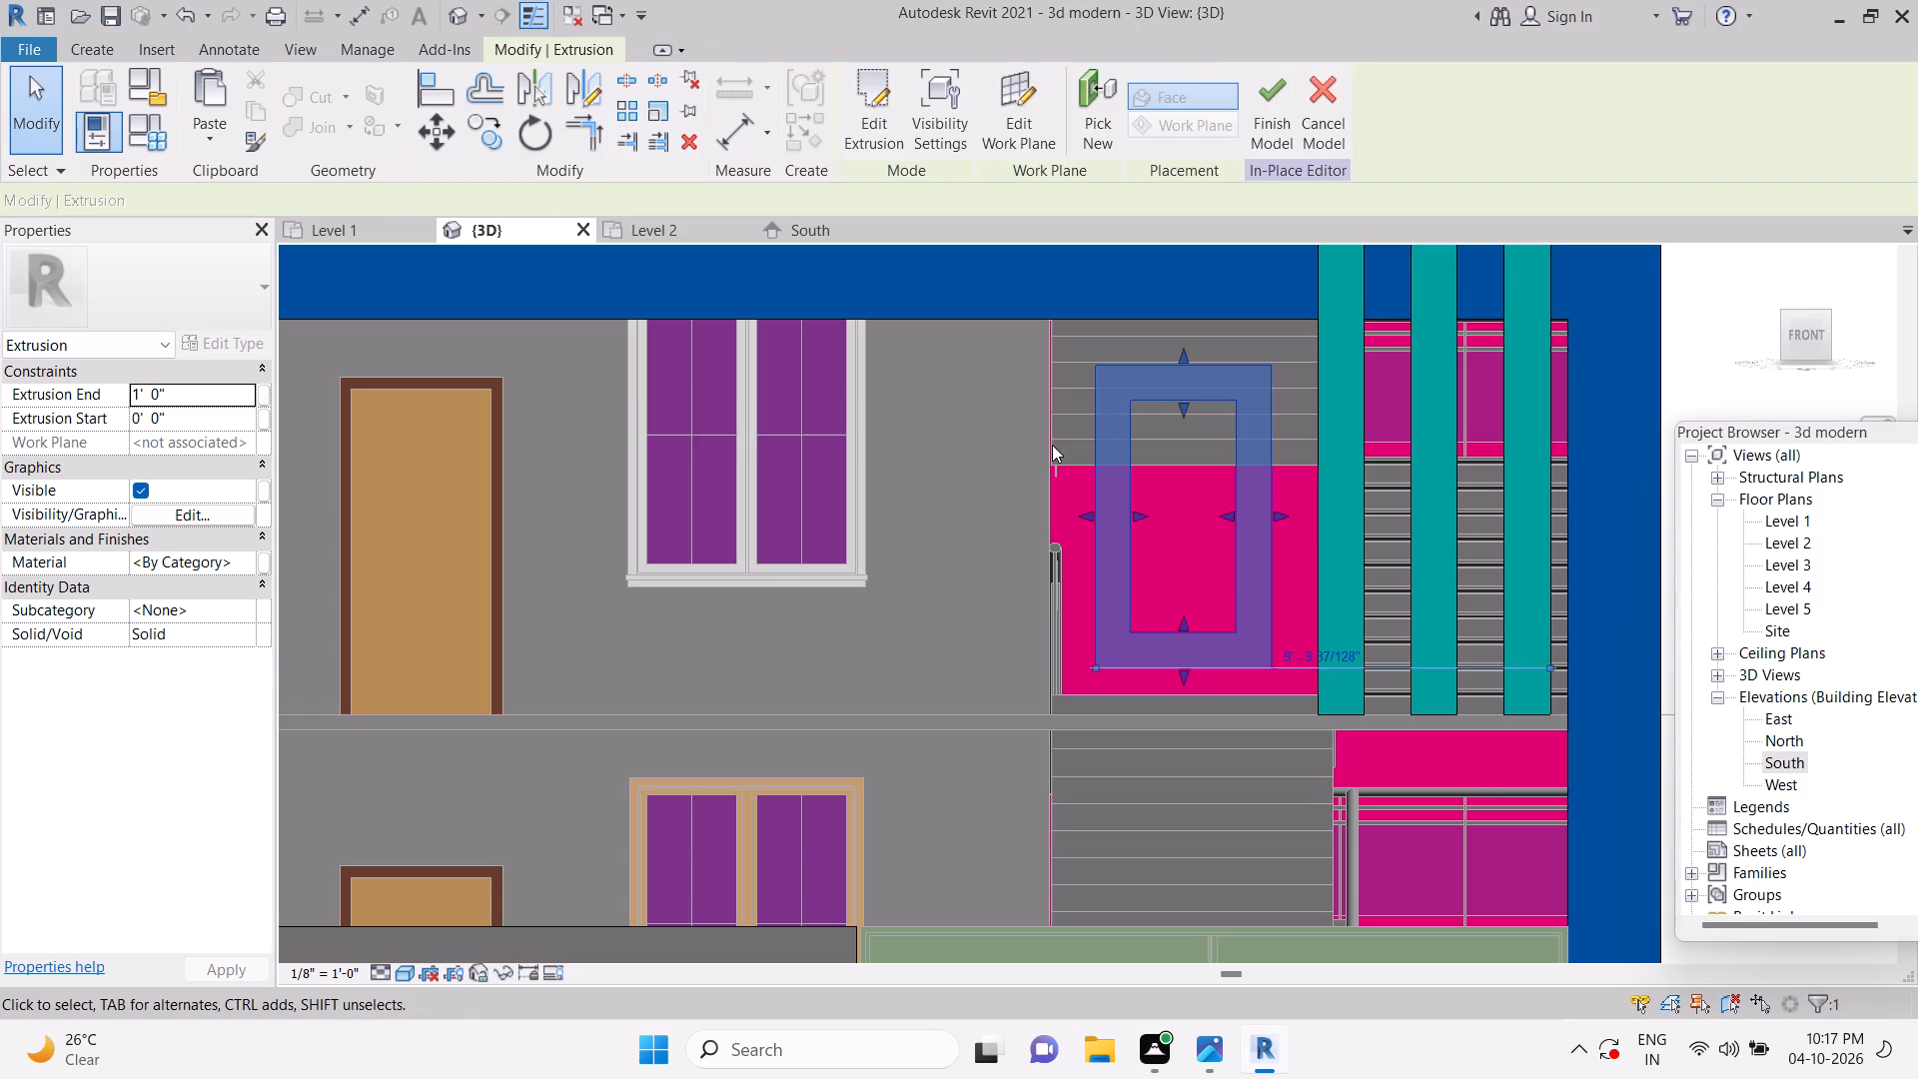
# Examine the extruded frame in 3D from an angle and compare its colour with the reference elevation image.
pyautogui.press('Escape')
pyautogui.scroll(-4, 1268, 470)
pyautogui.keyDown('shift'); pyautogui.moveTo(1372, 557); pyautogui.dragTo(1301, 659, button='middle'); pyautogui.keyUp('shift')
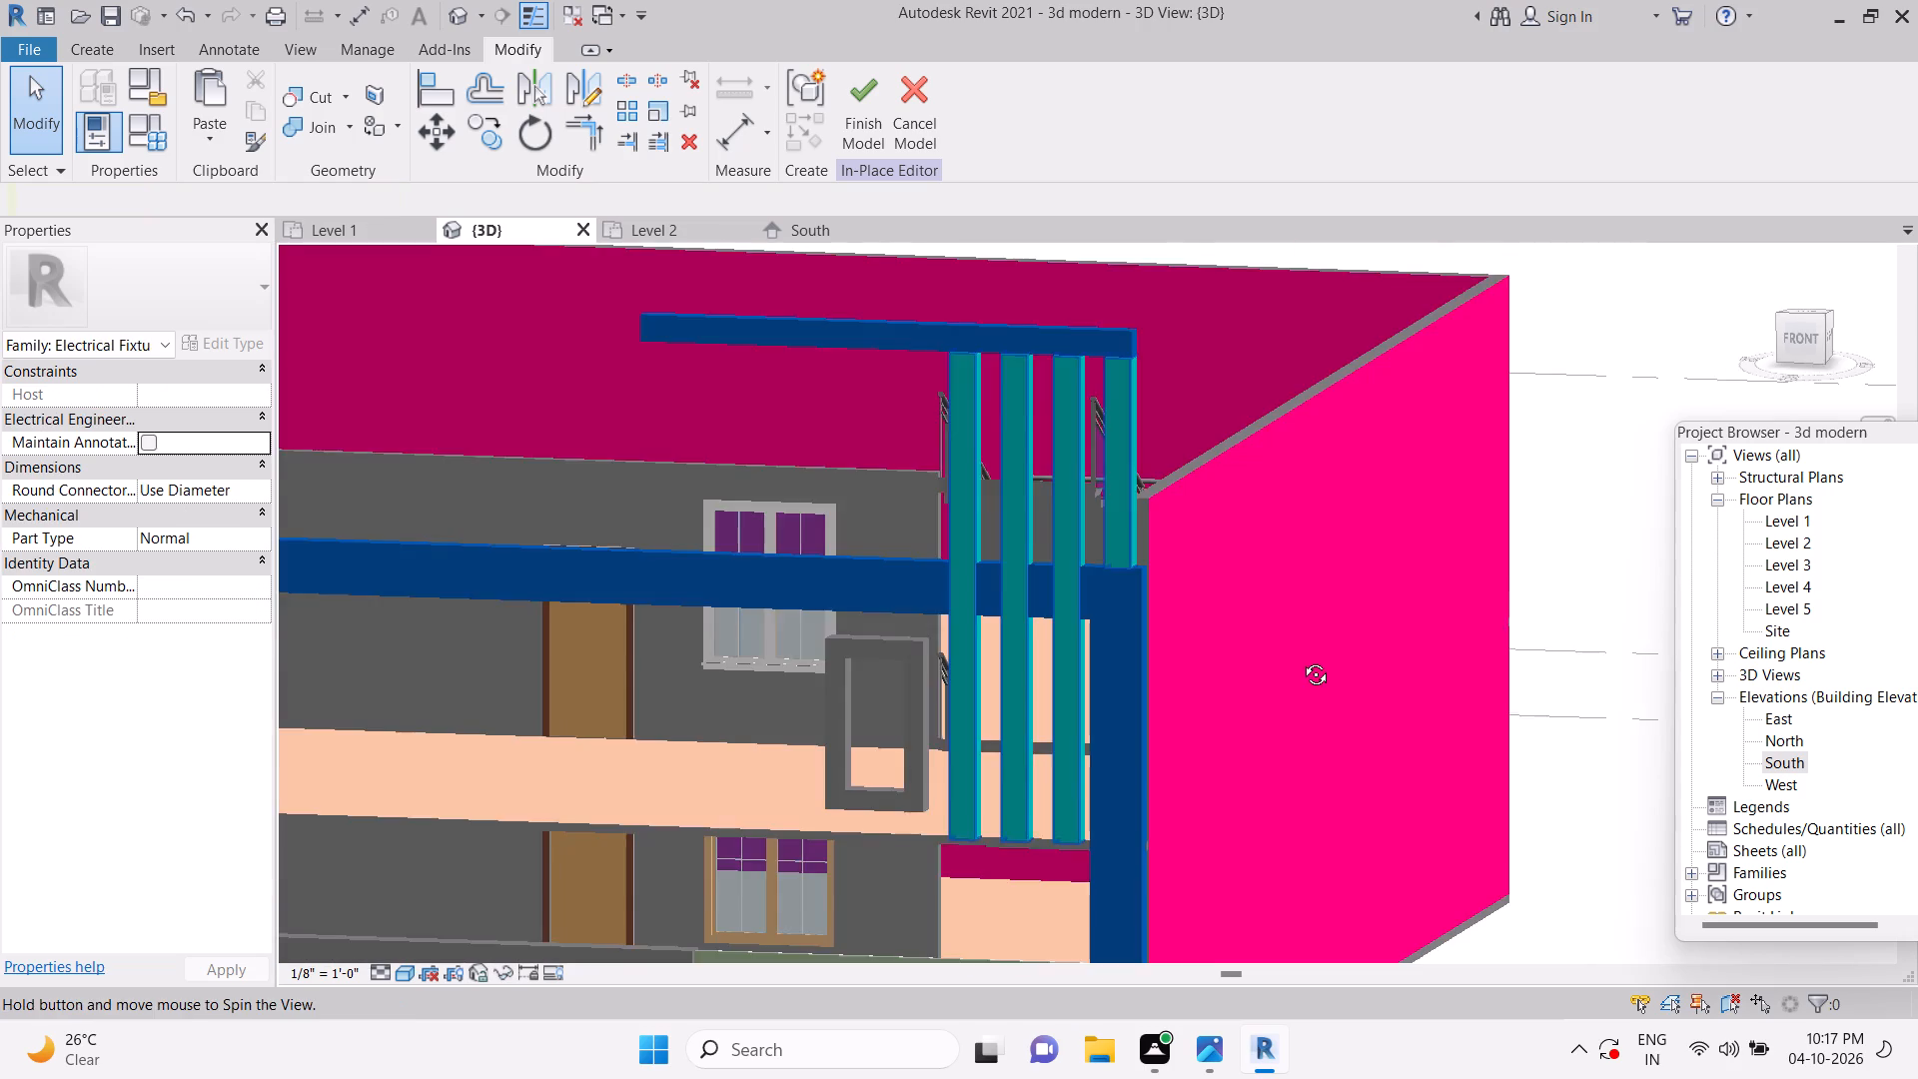
pyautogui.moveTo(858, 802); pyautogui.dragTo(1033, 545, button='middle')
pyautogui.press('Escape')
pyautogui.press('Escape')
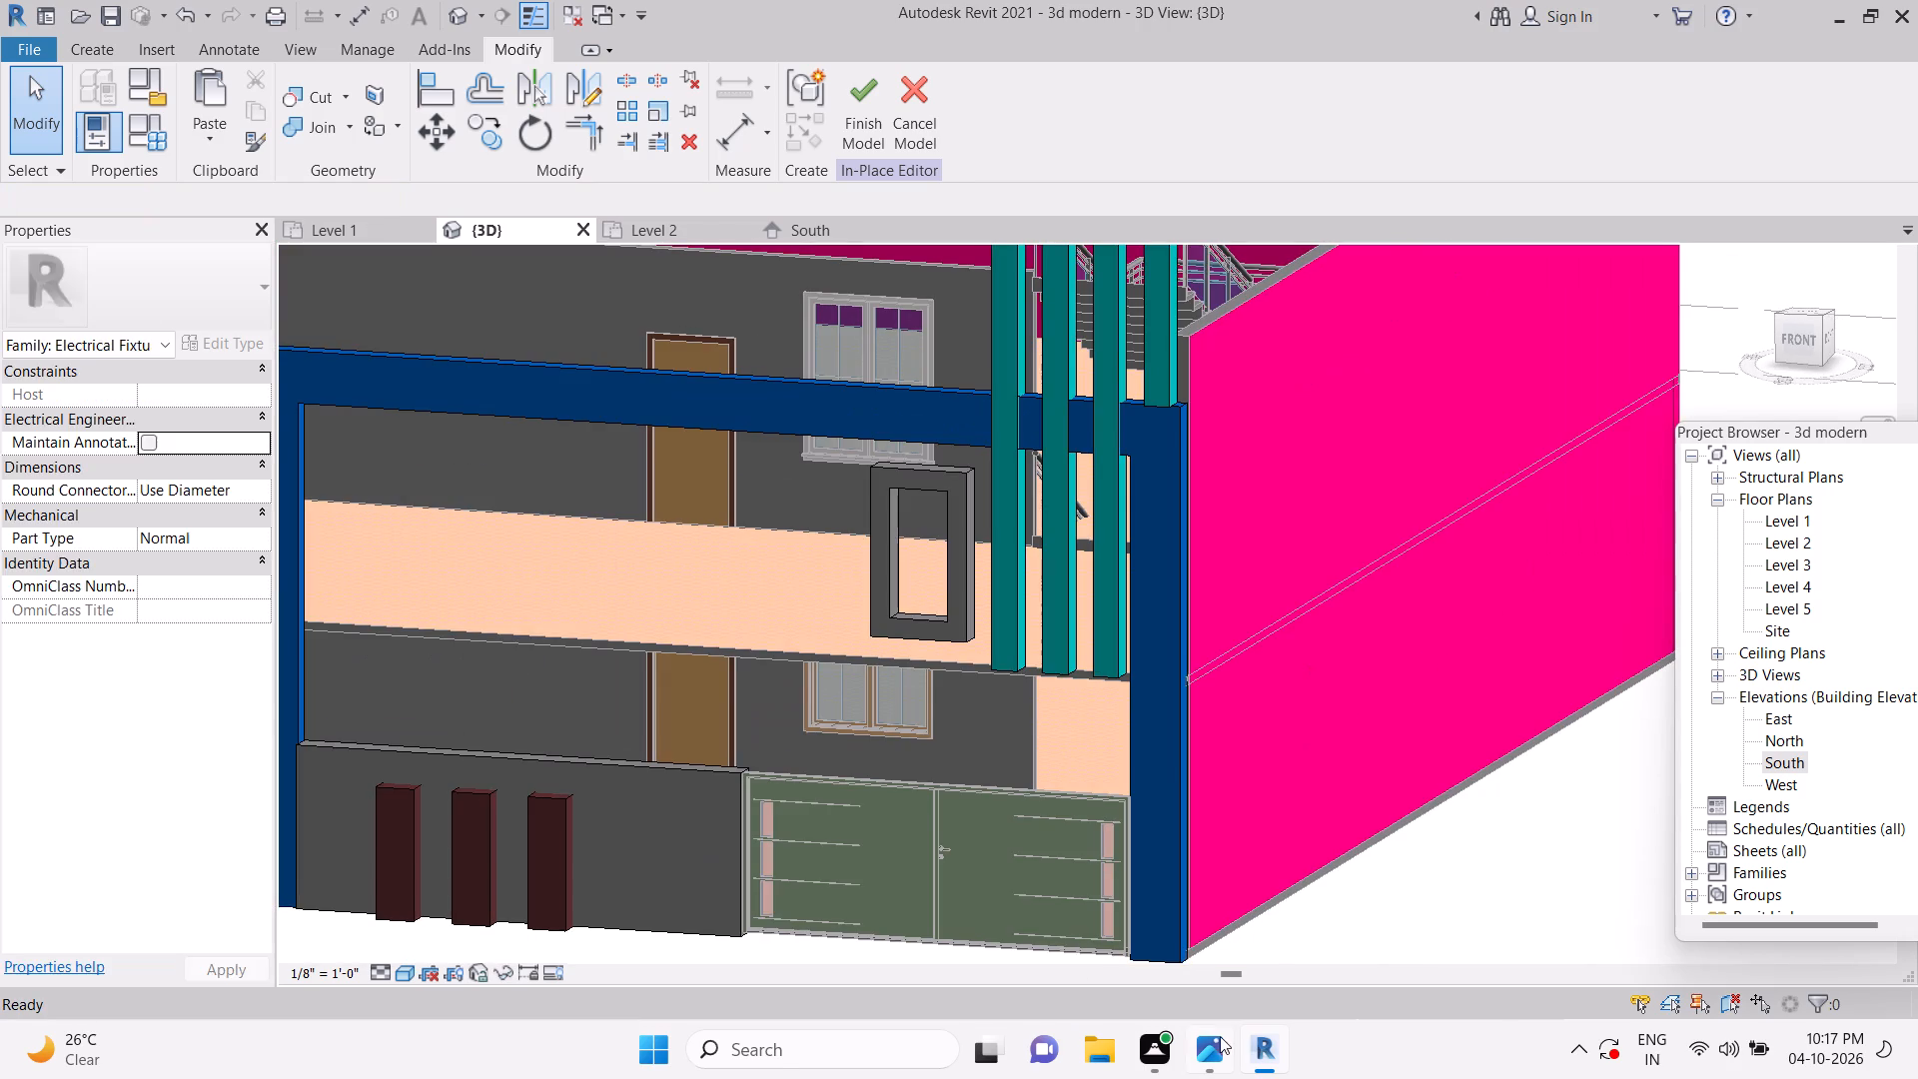
pyautogui.click(1219, 1042)
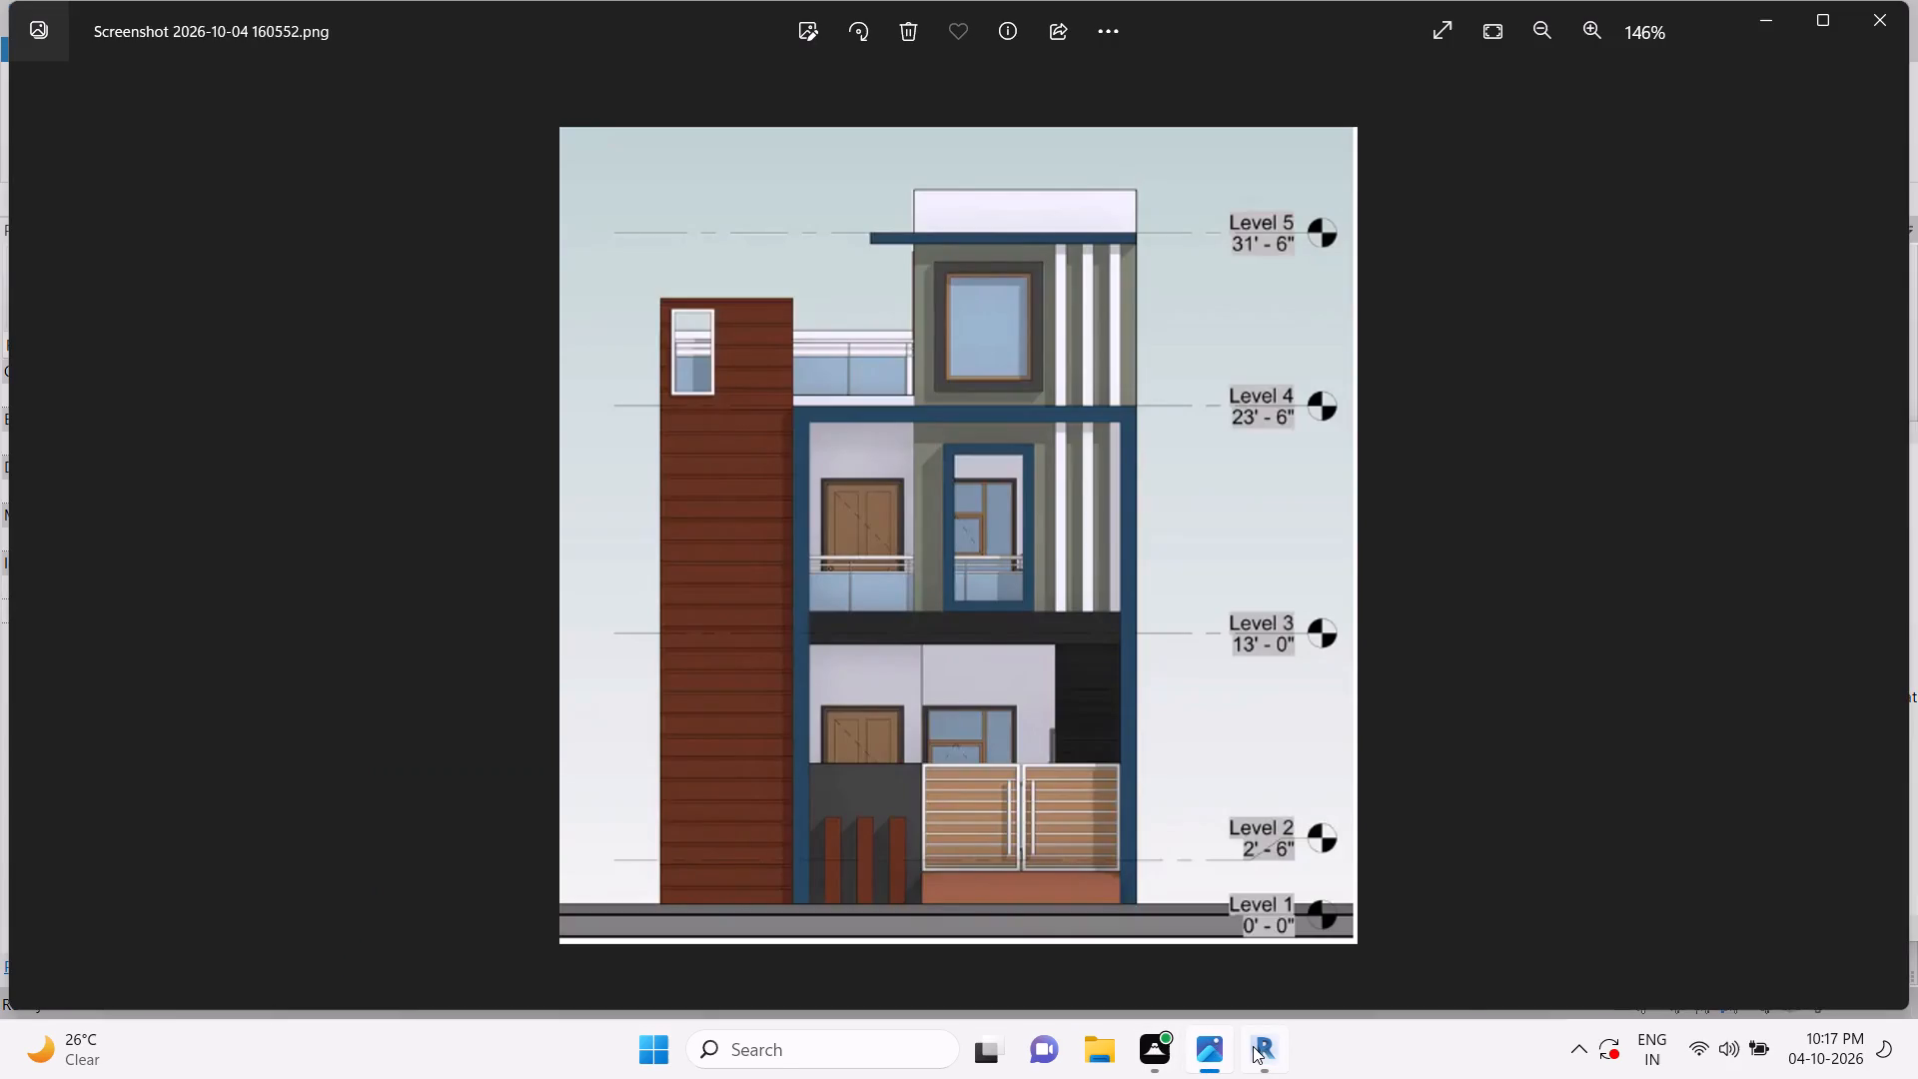
pyautogui.click(1254, 1046)
pyautogui.click(908, 489)
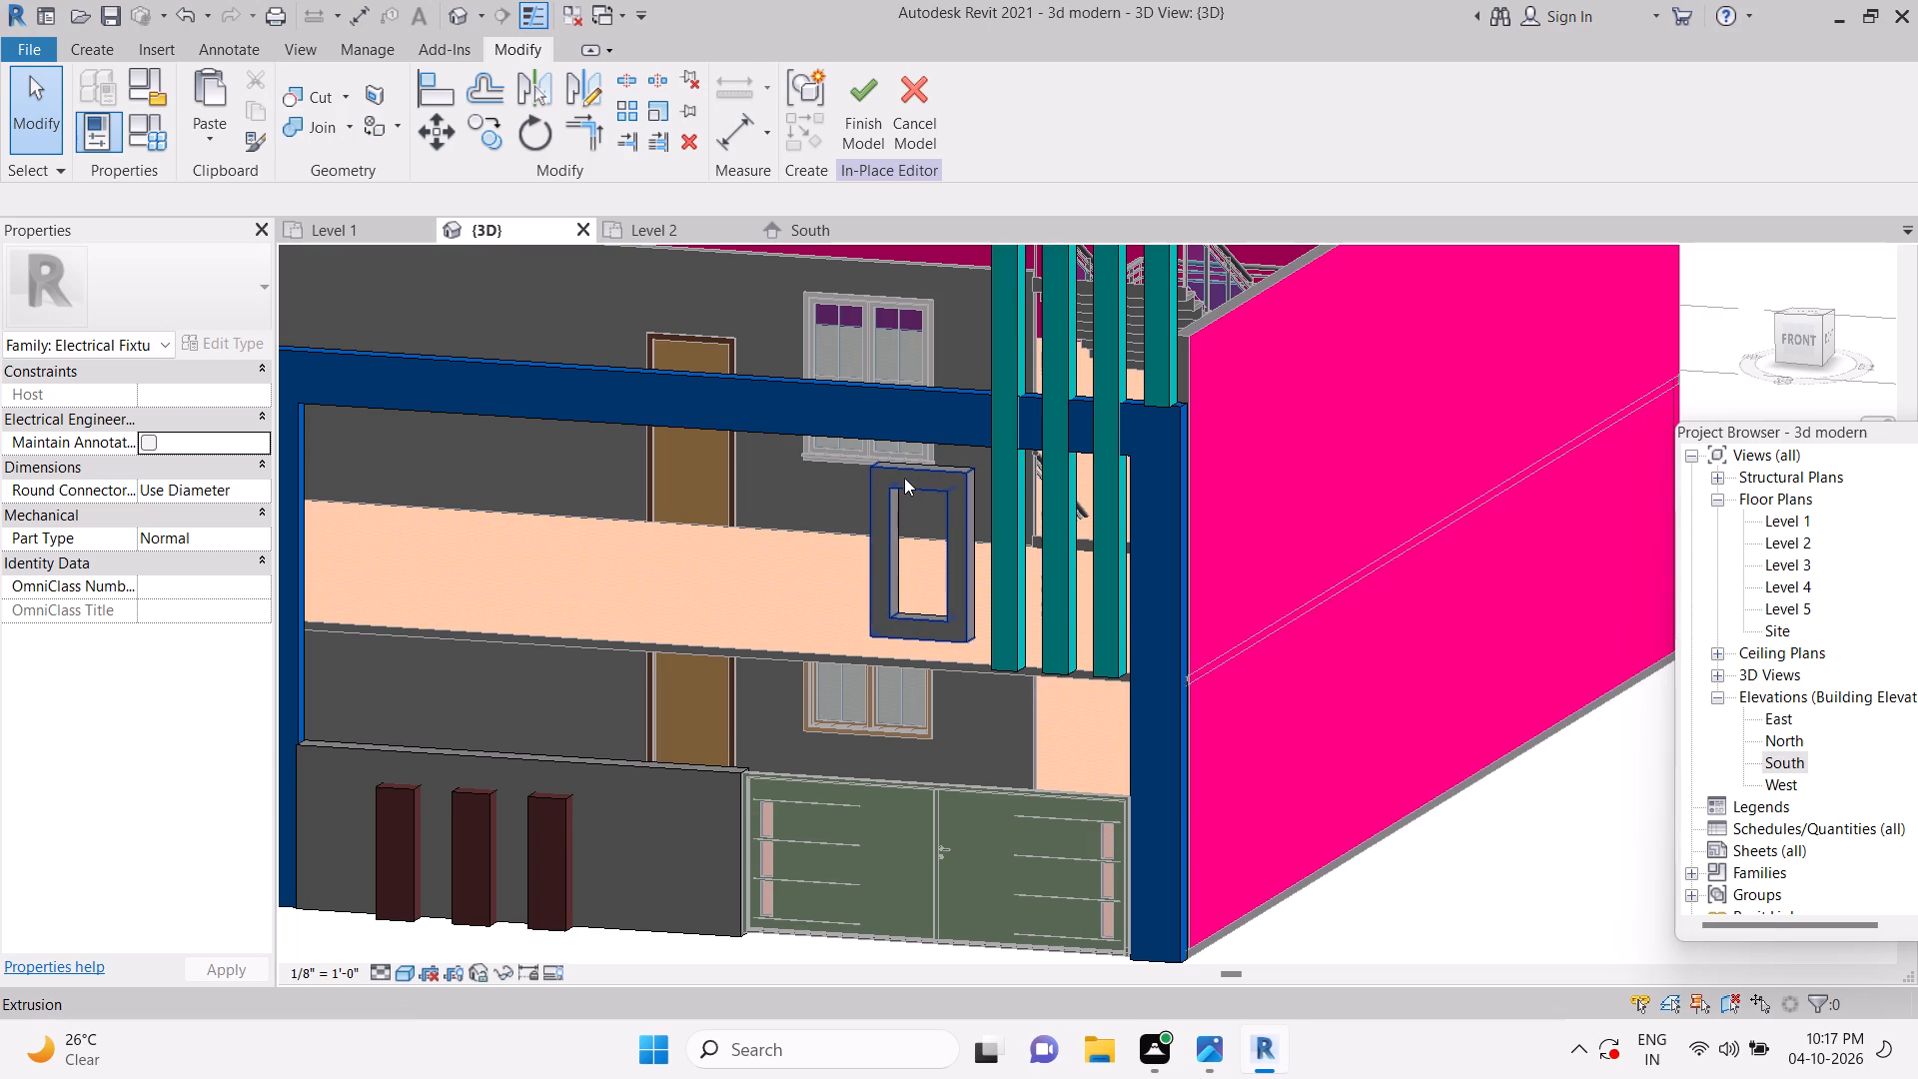
pyautogui.press('Escape')
pyautogui.press('Escape')
pyautogui.press('Escape')
pyautogui.press('Escape')
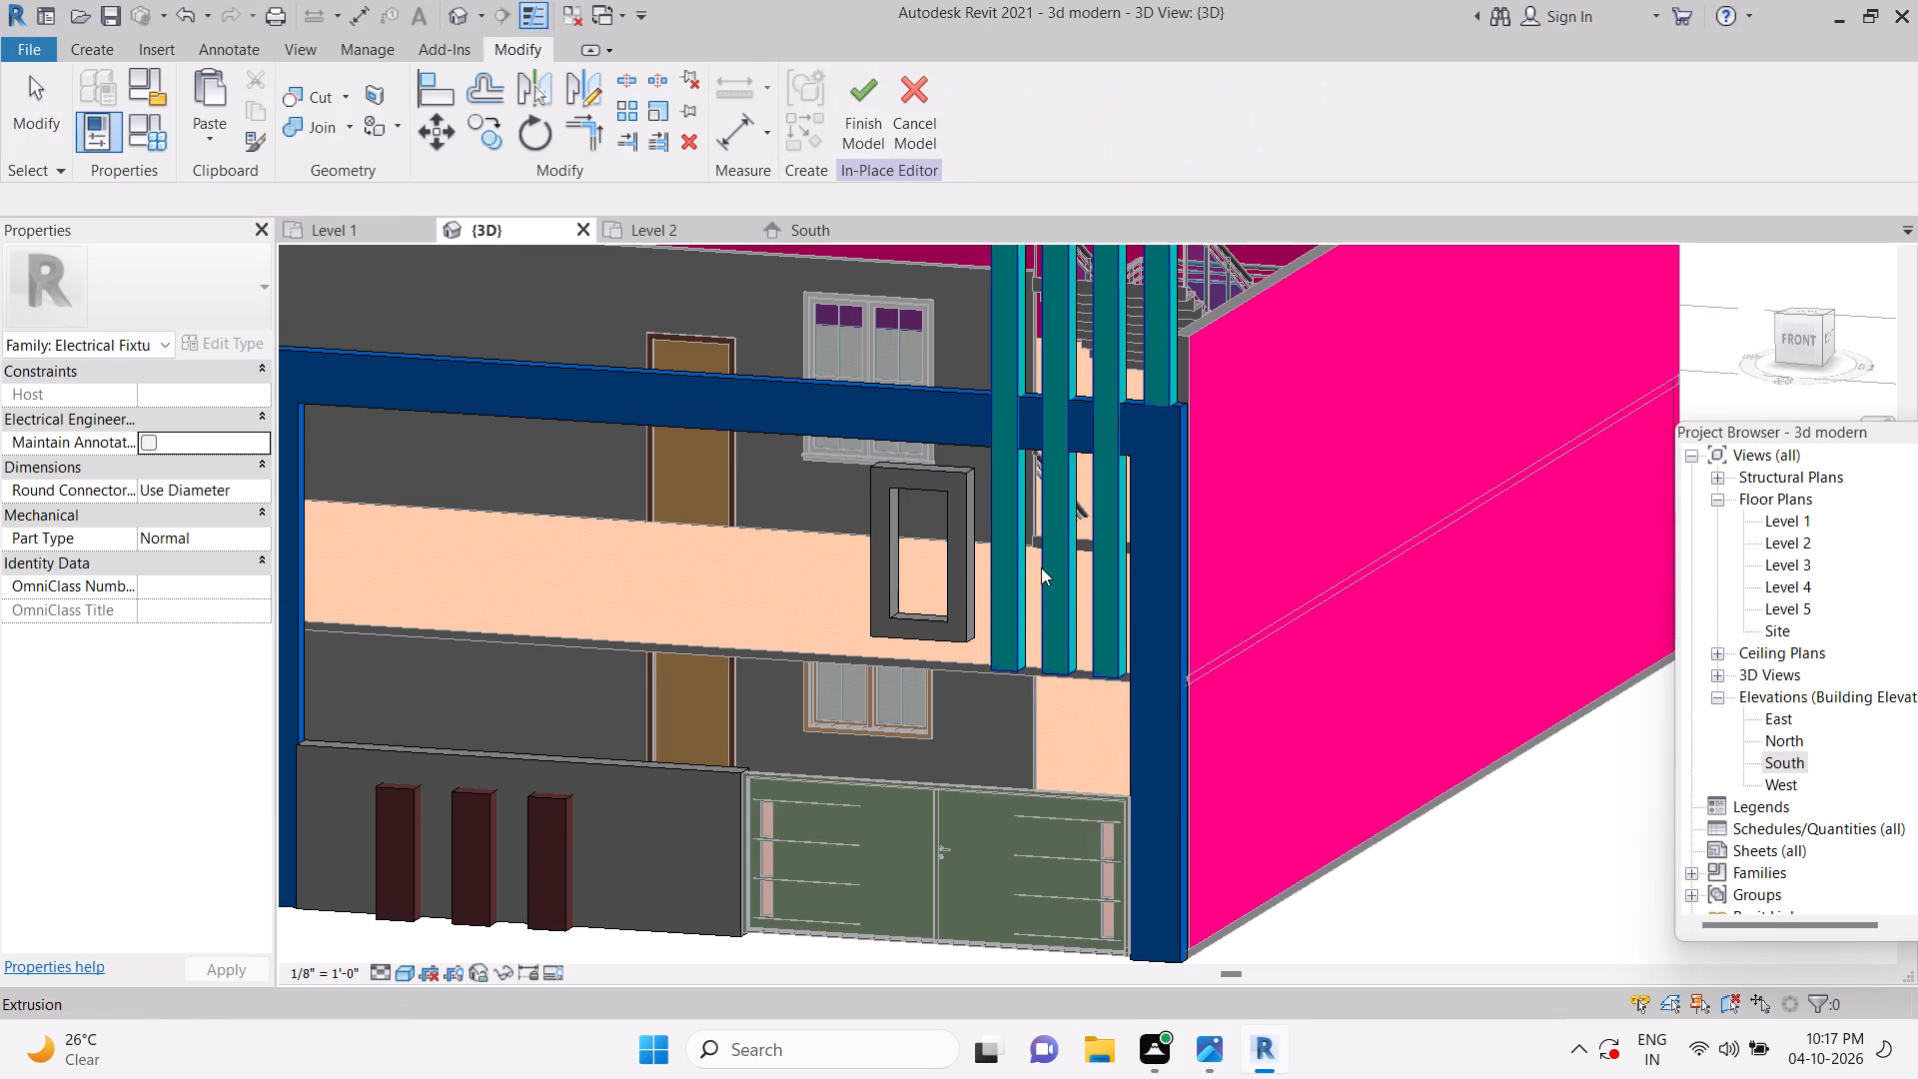
# Paint the frame's front, outer right, top and inner left faces with the navi blue material.
pyautogui.write('pt')
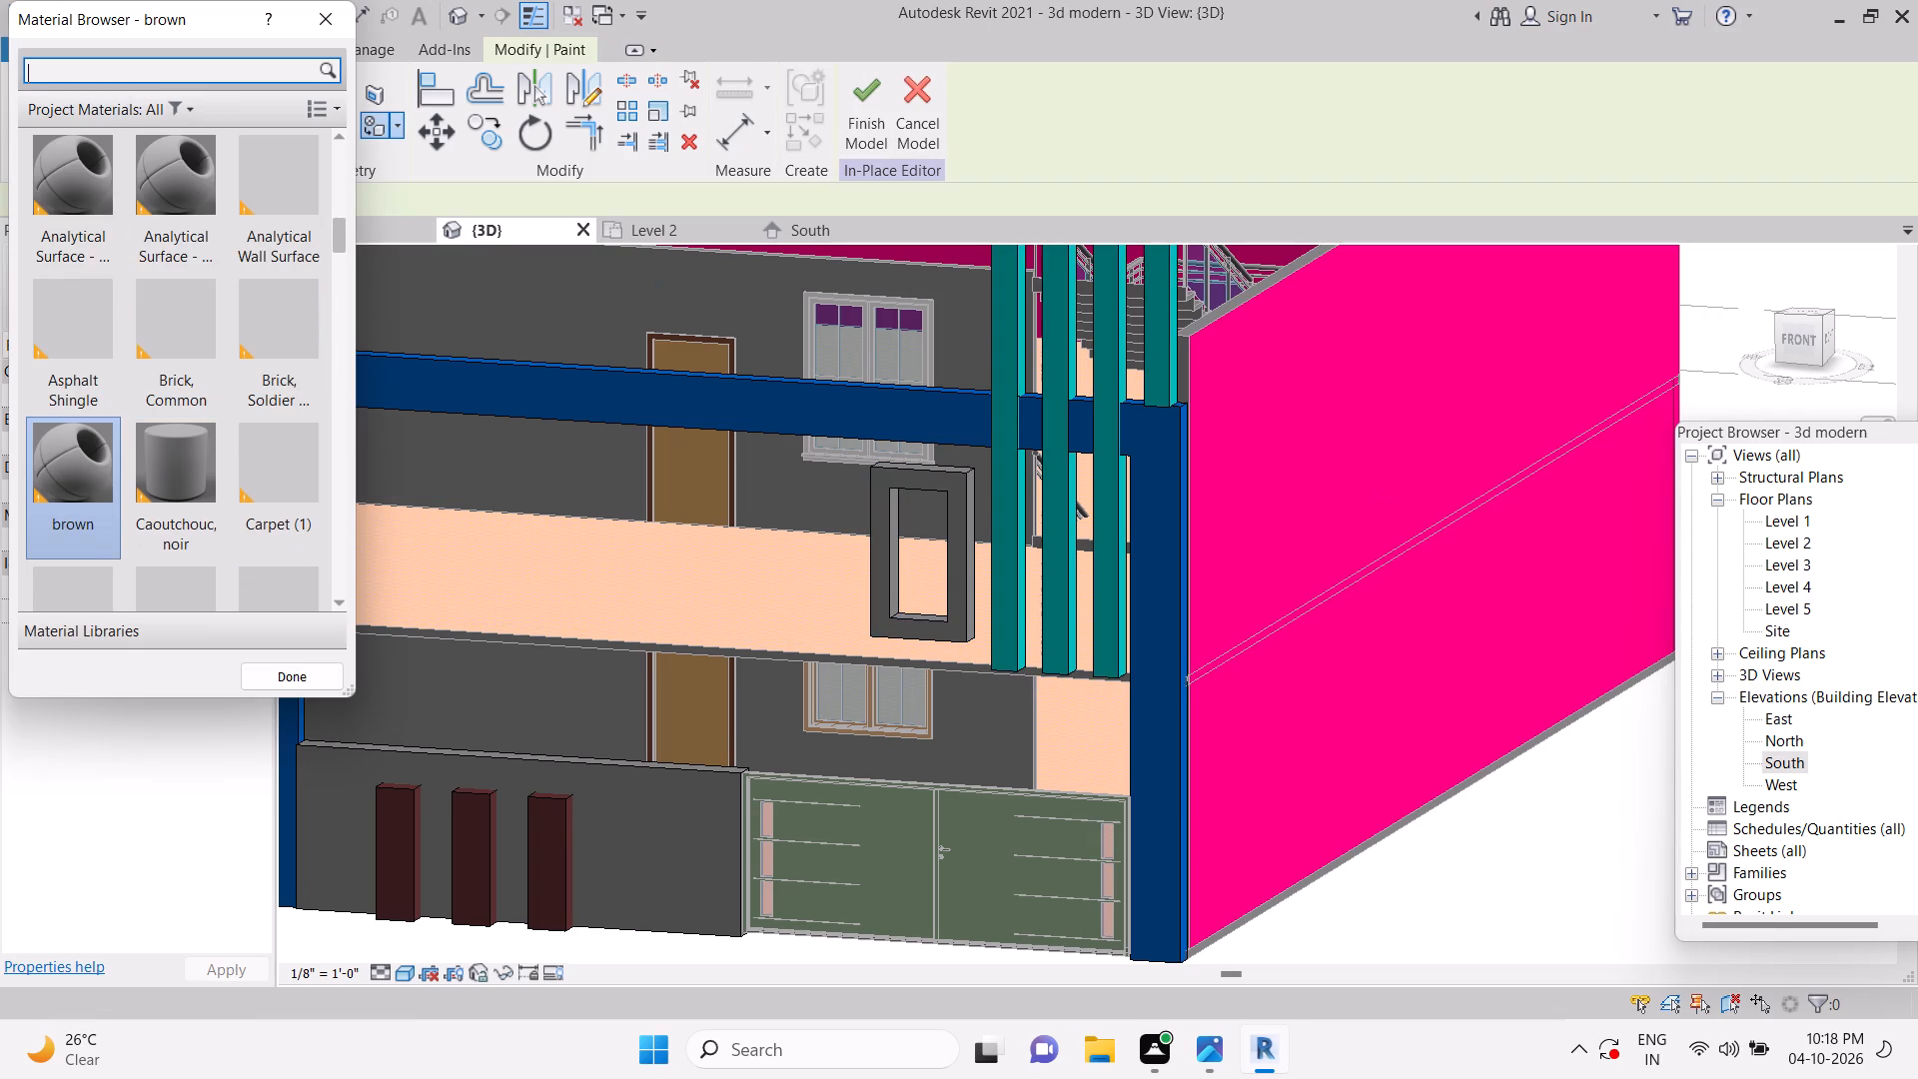
pyautogui.write('blue')
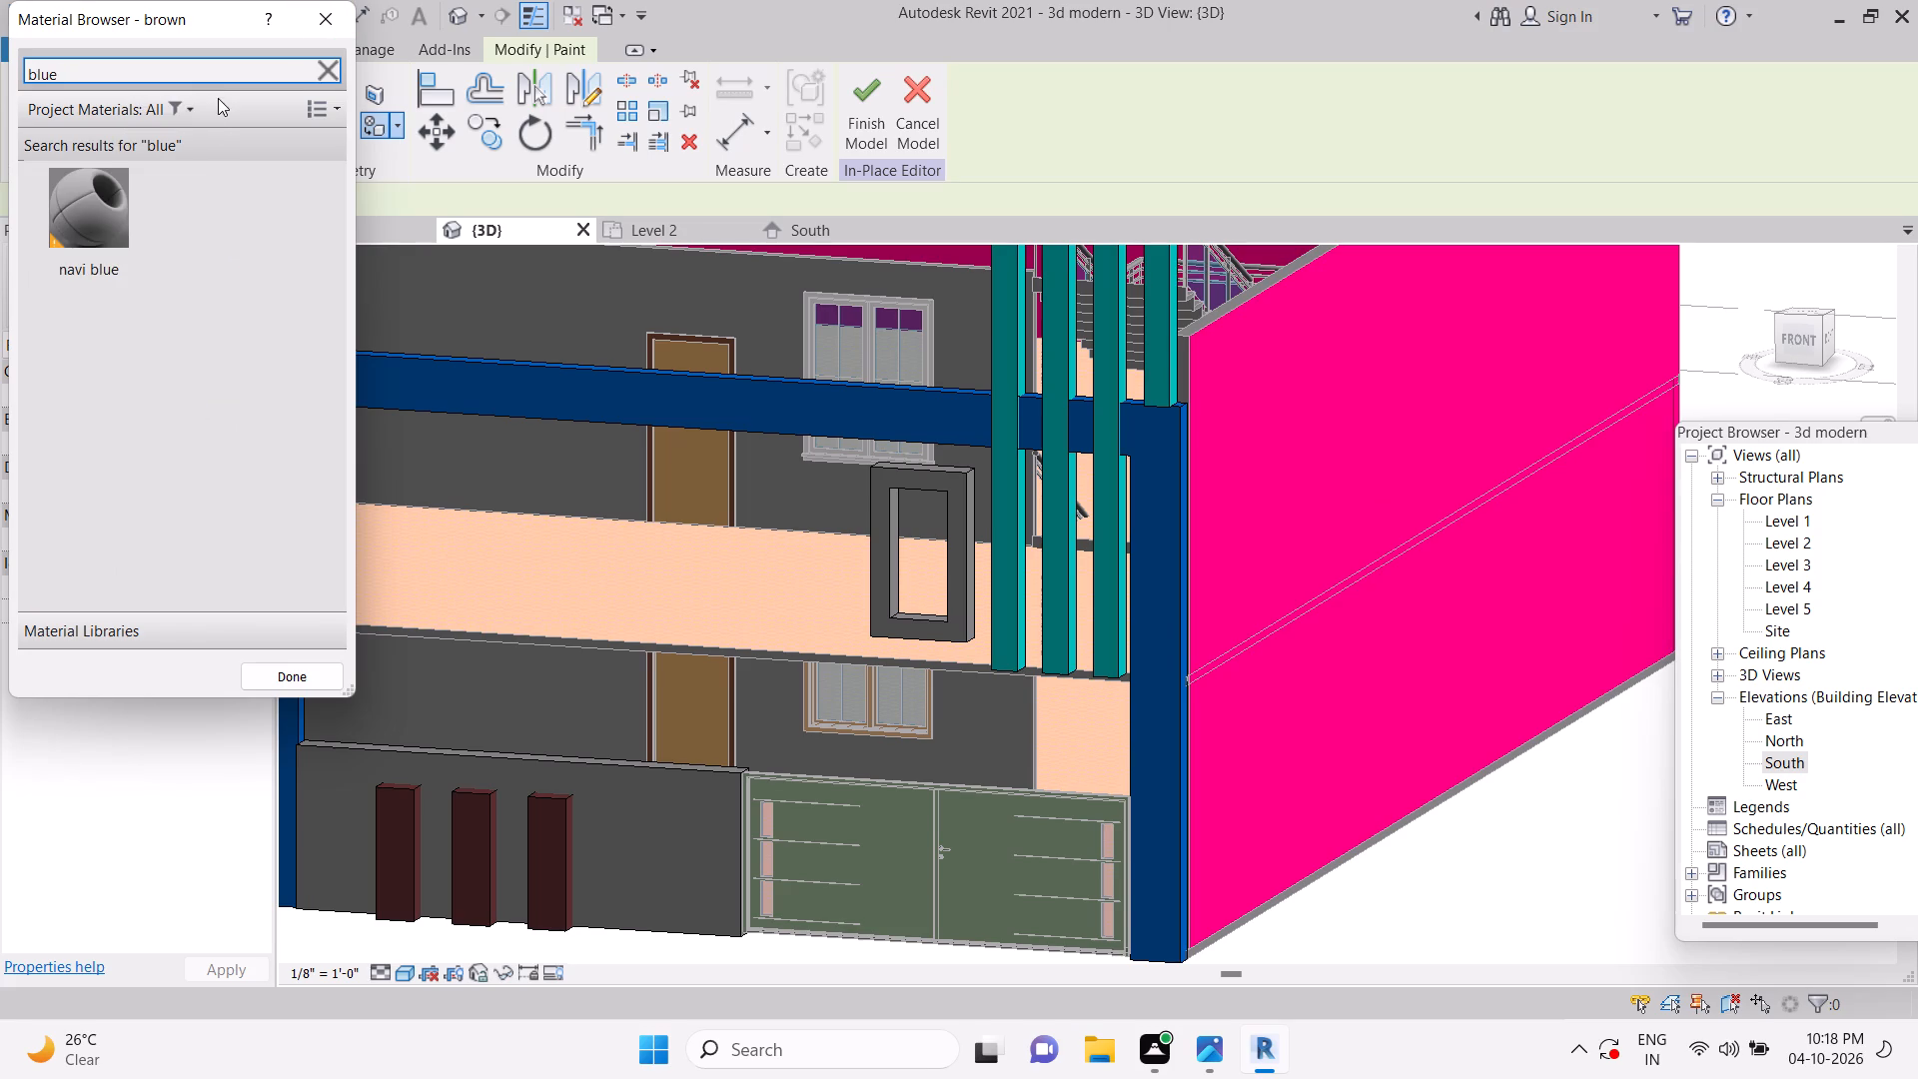
pyautogui.click(112, 211)
pyautogui.scroll(5, 937, 509)
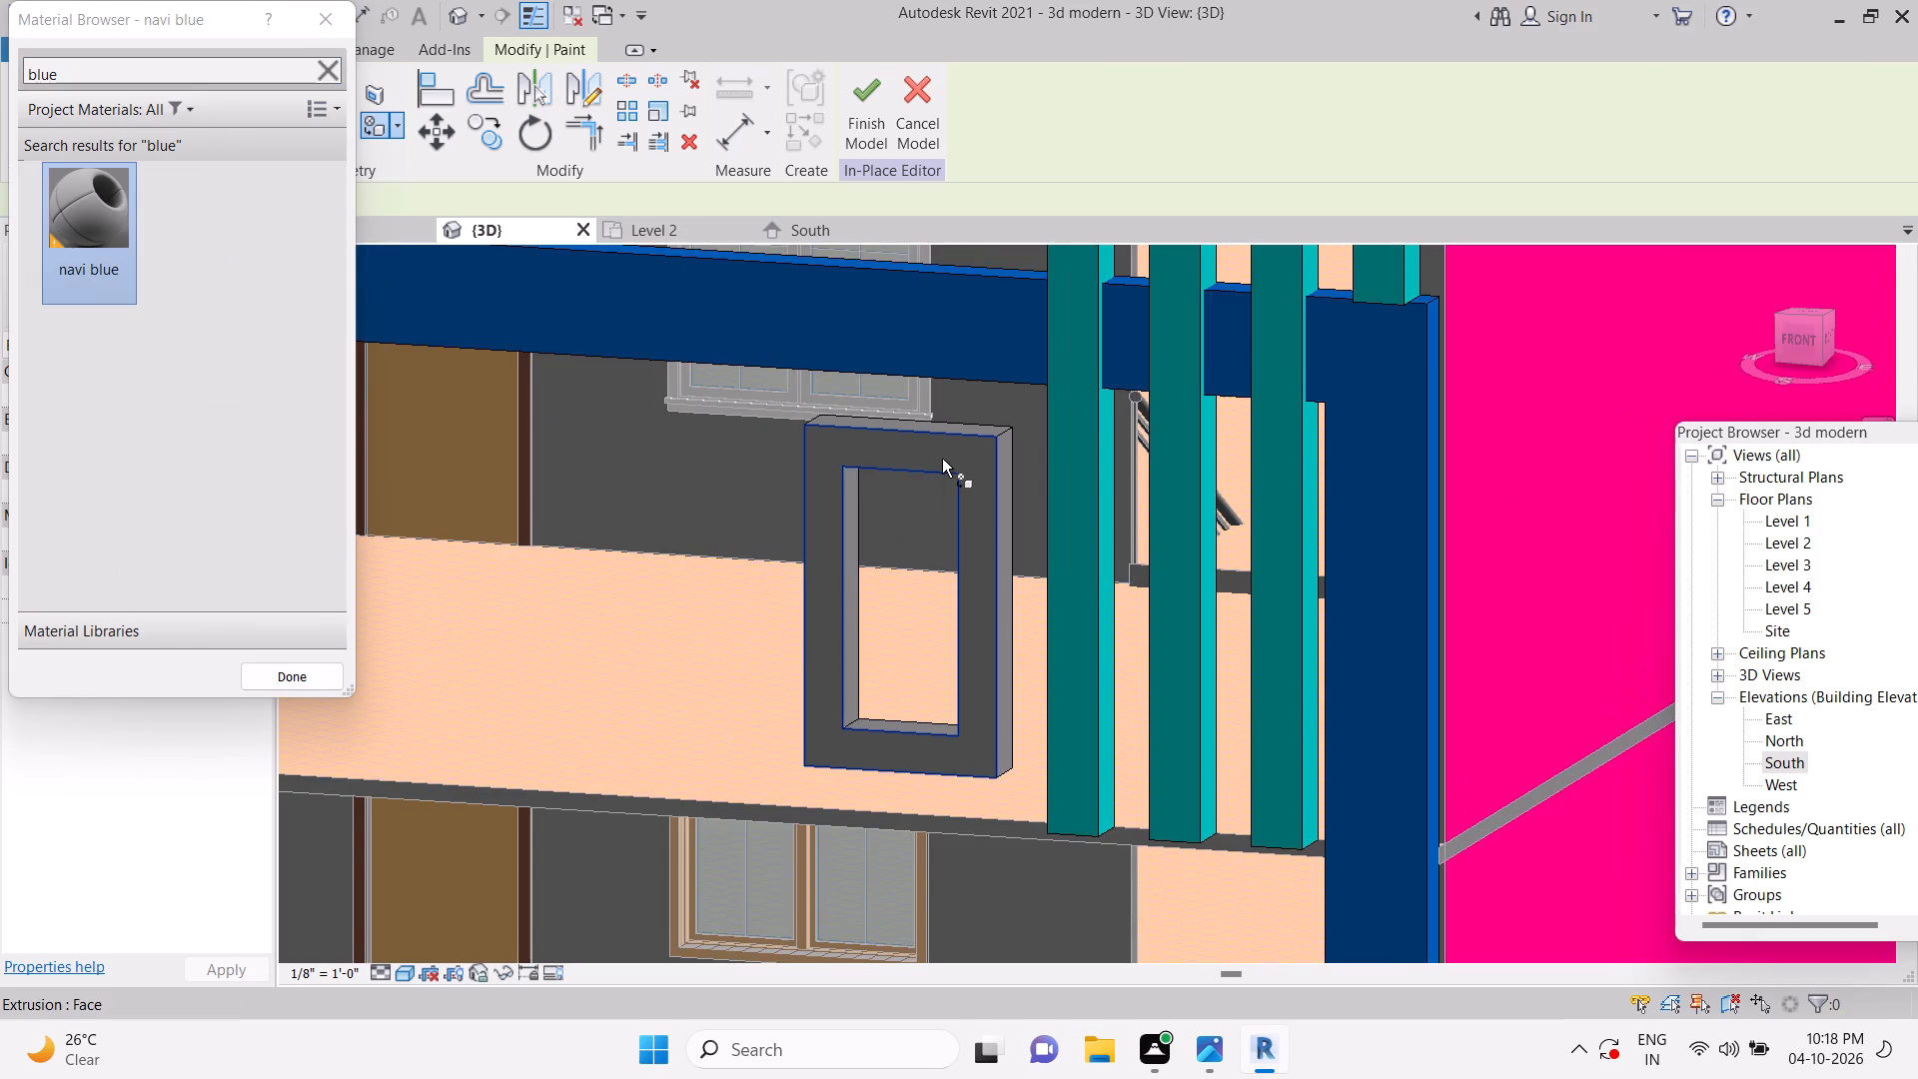
pyautogui.click(943, 453)
pyautogui.scroll(6, 958, 454)
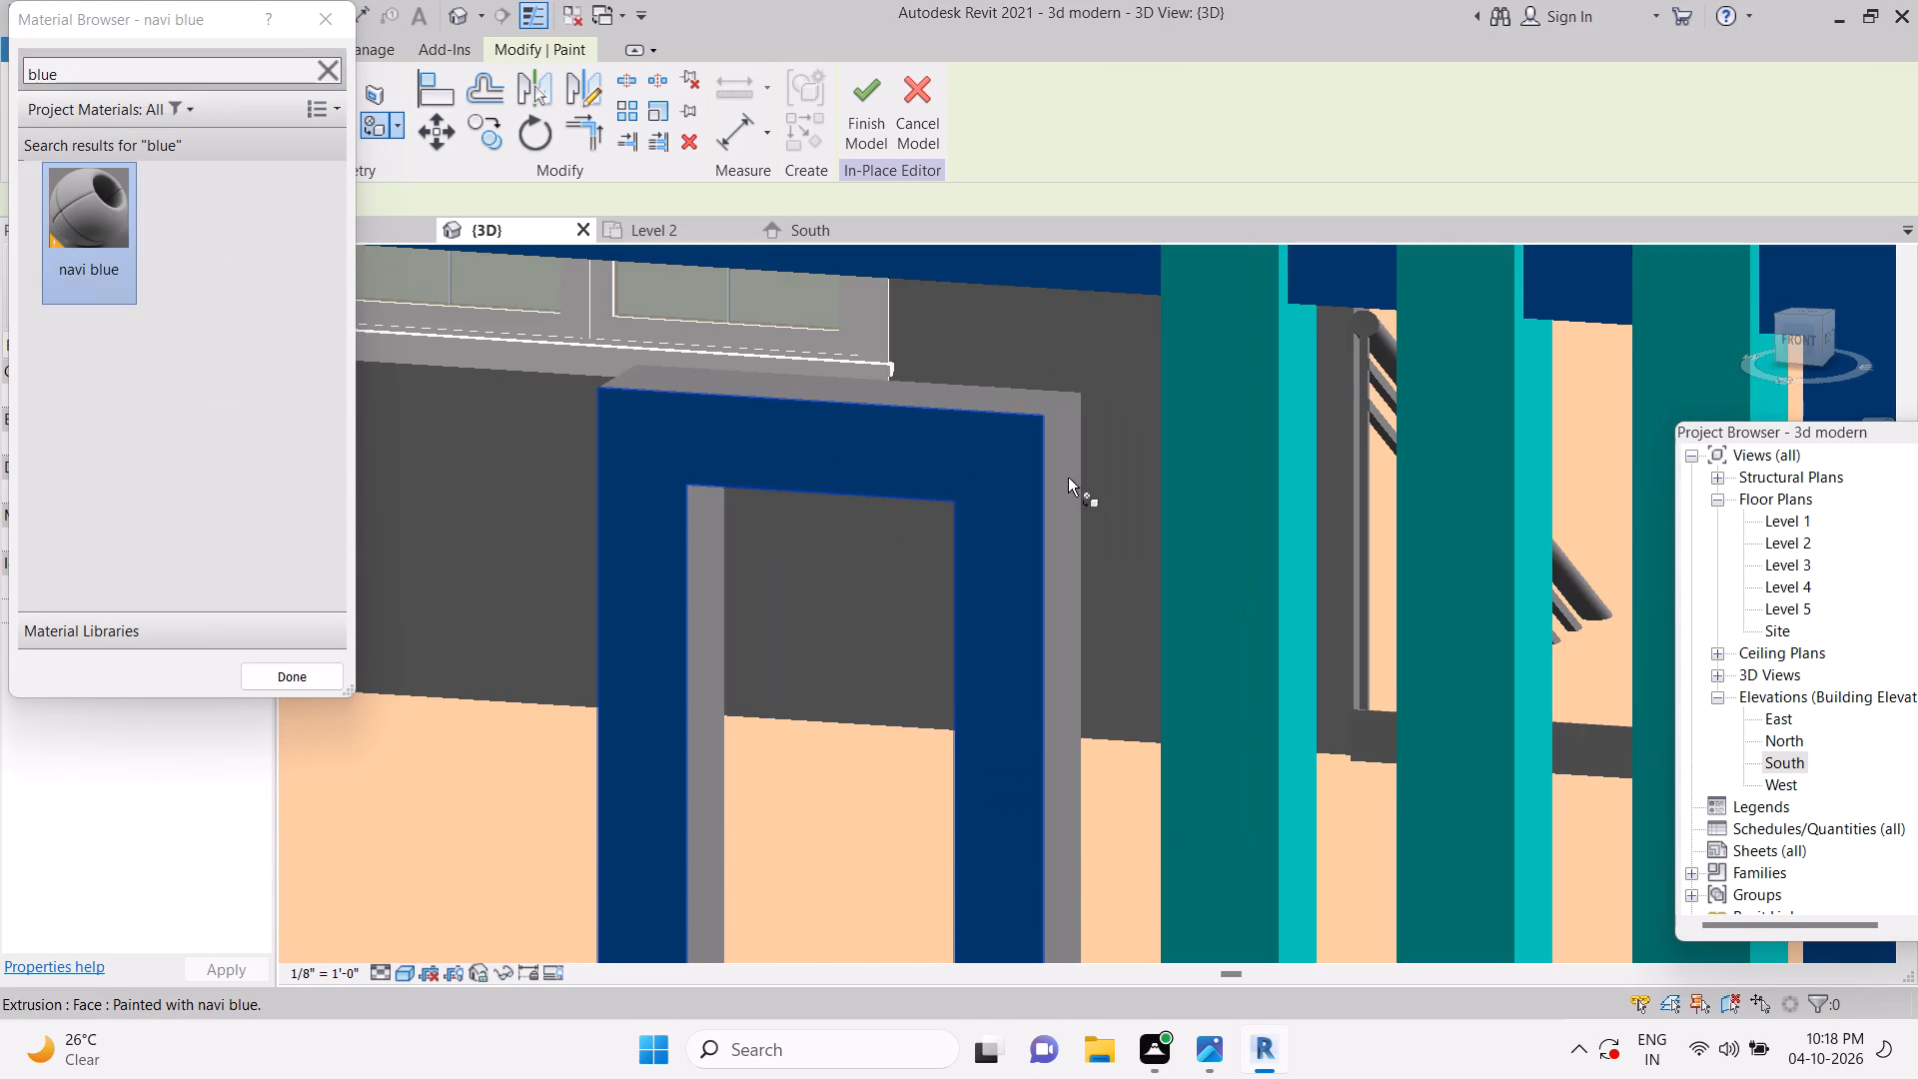
pyautogui.click(1066, 477)
pyautogui.click(1050, 399)
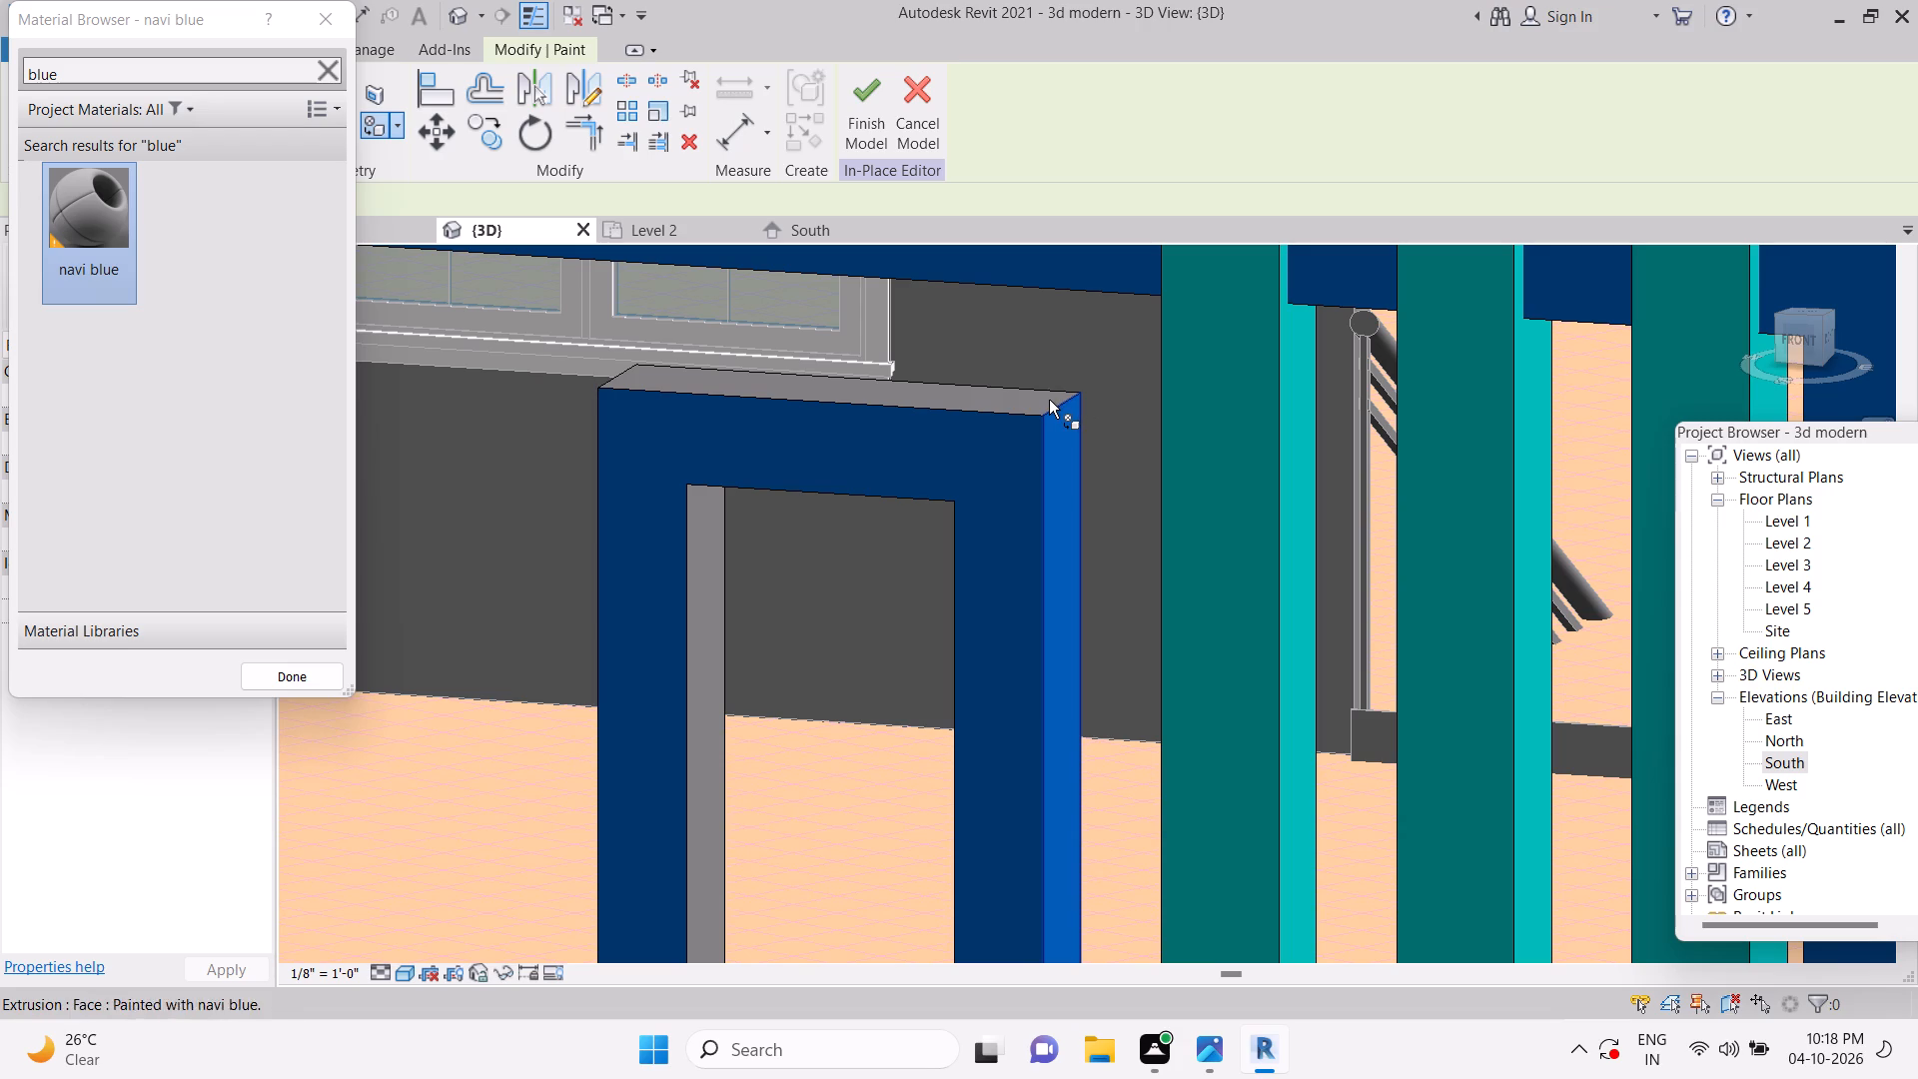
pyautogui.click(1044, 400)
pyautogui.scroll(5, 1023, 399)
pyautogui.click(1053, 412)
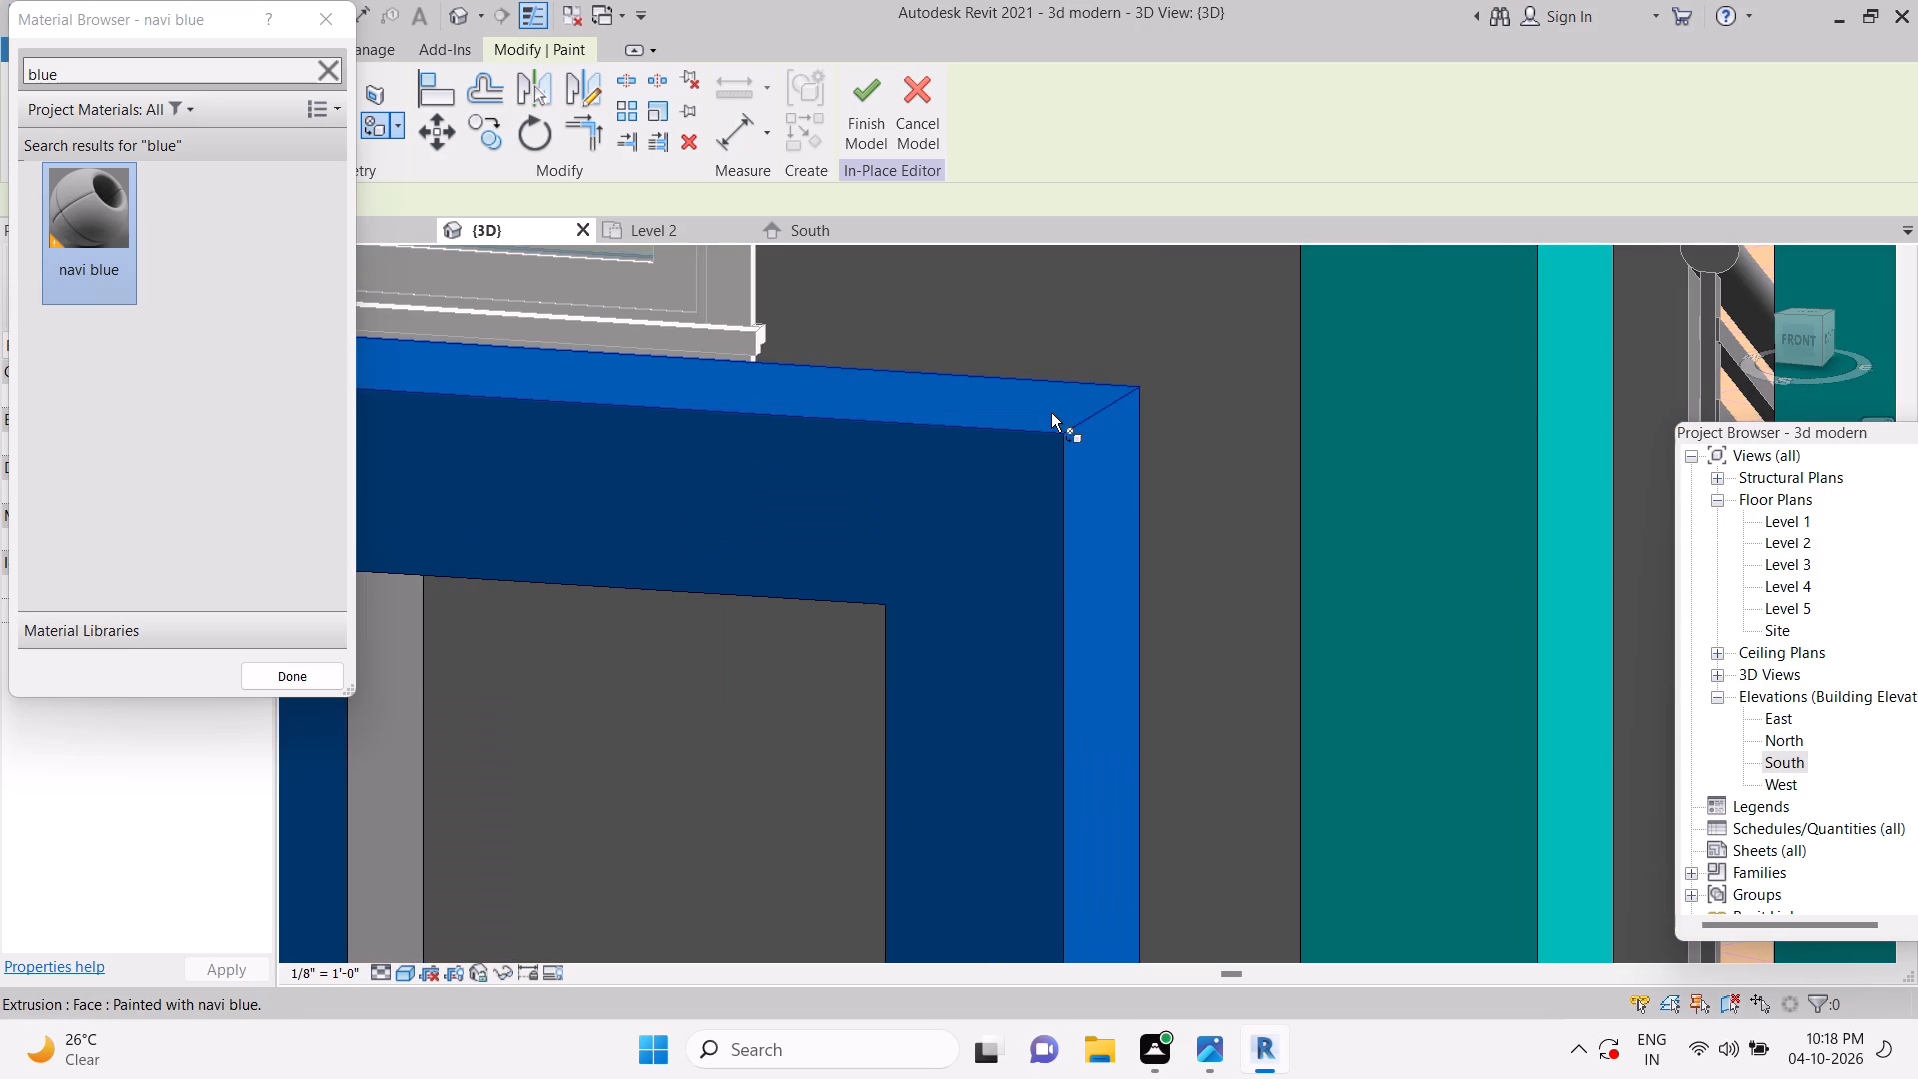
pyautogui.scroll(-5, 1052, 418)
pyautogui.click(719, 670)
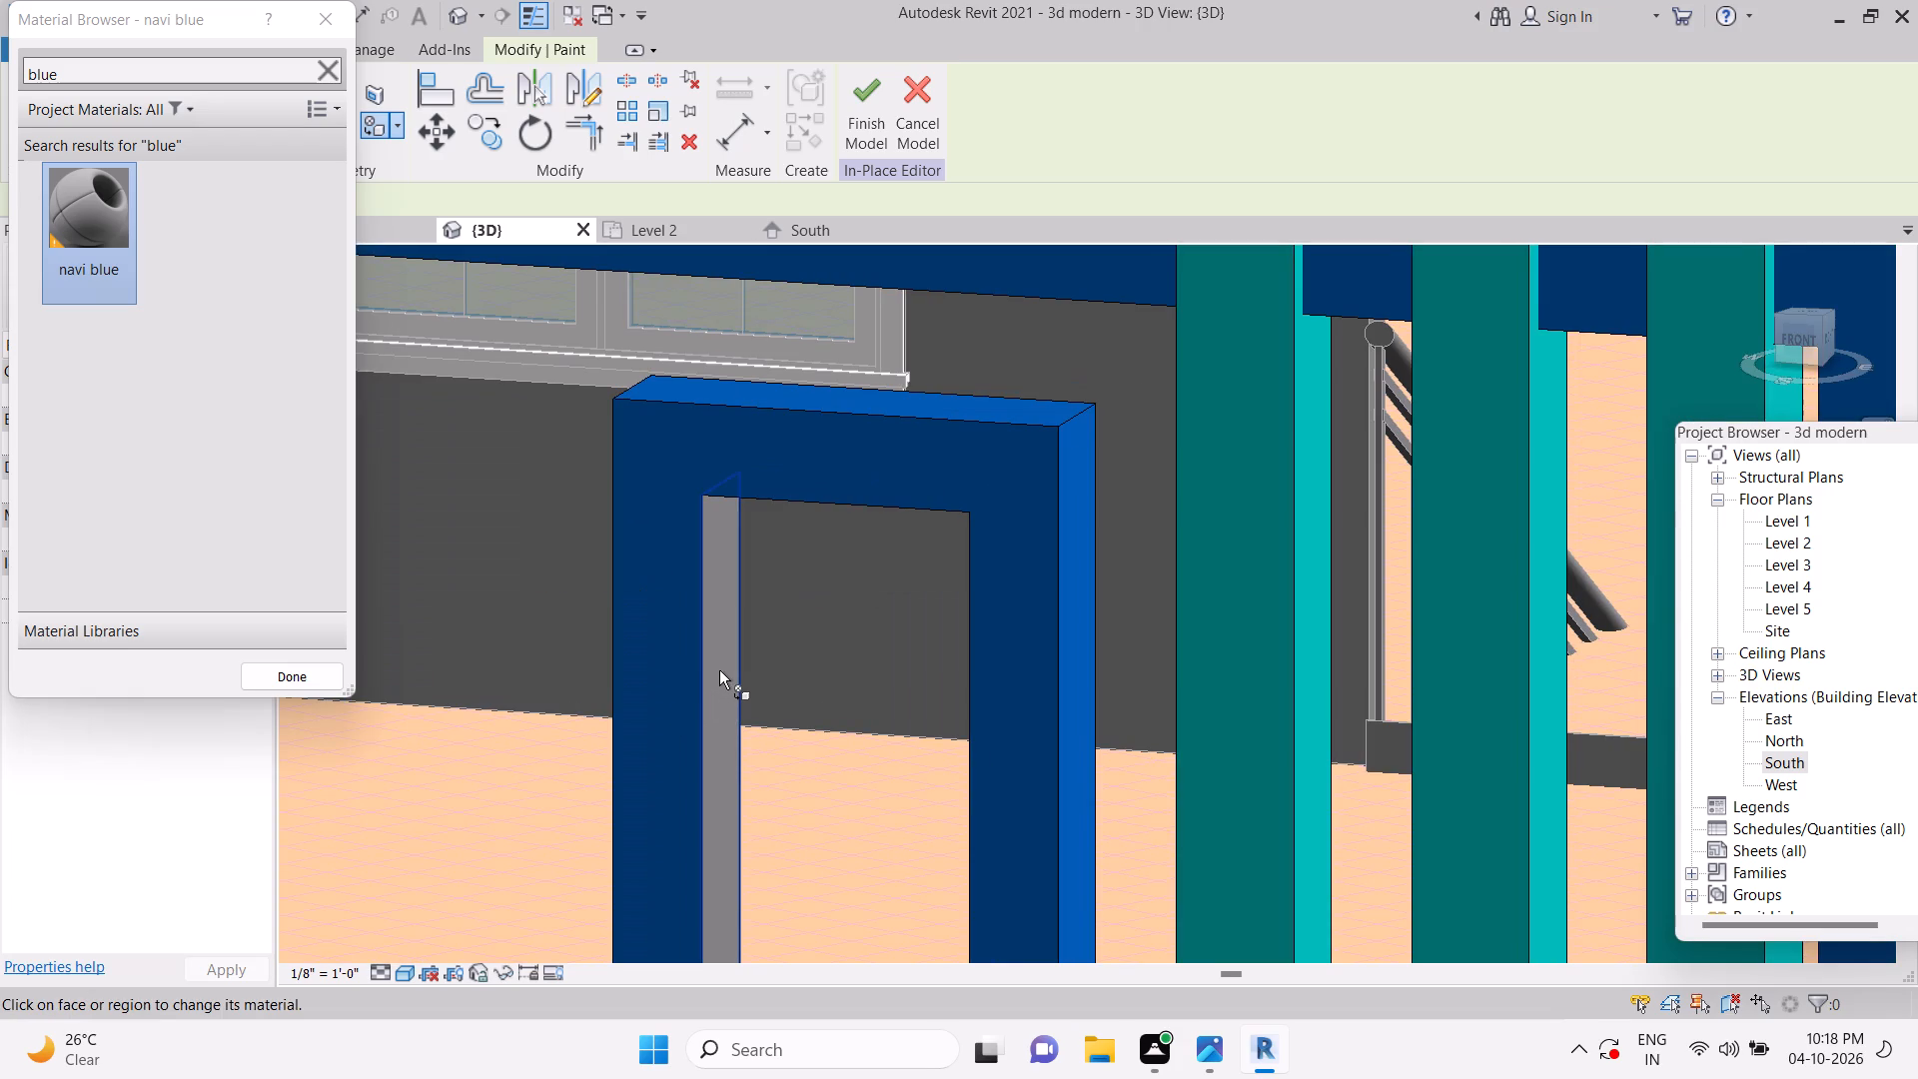
# Paint the frame's inner bottom, inner right and outer left faces navi blue.
pyautogui.scroll(-6, 720, 671)
pyautogui.moveTo(774, 872); pyautogui.dragTo(774, 871, button='middle')
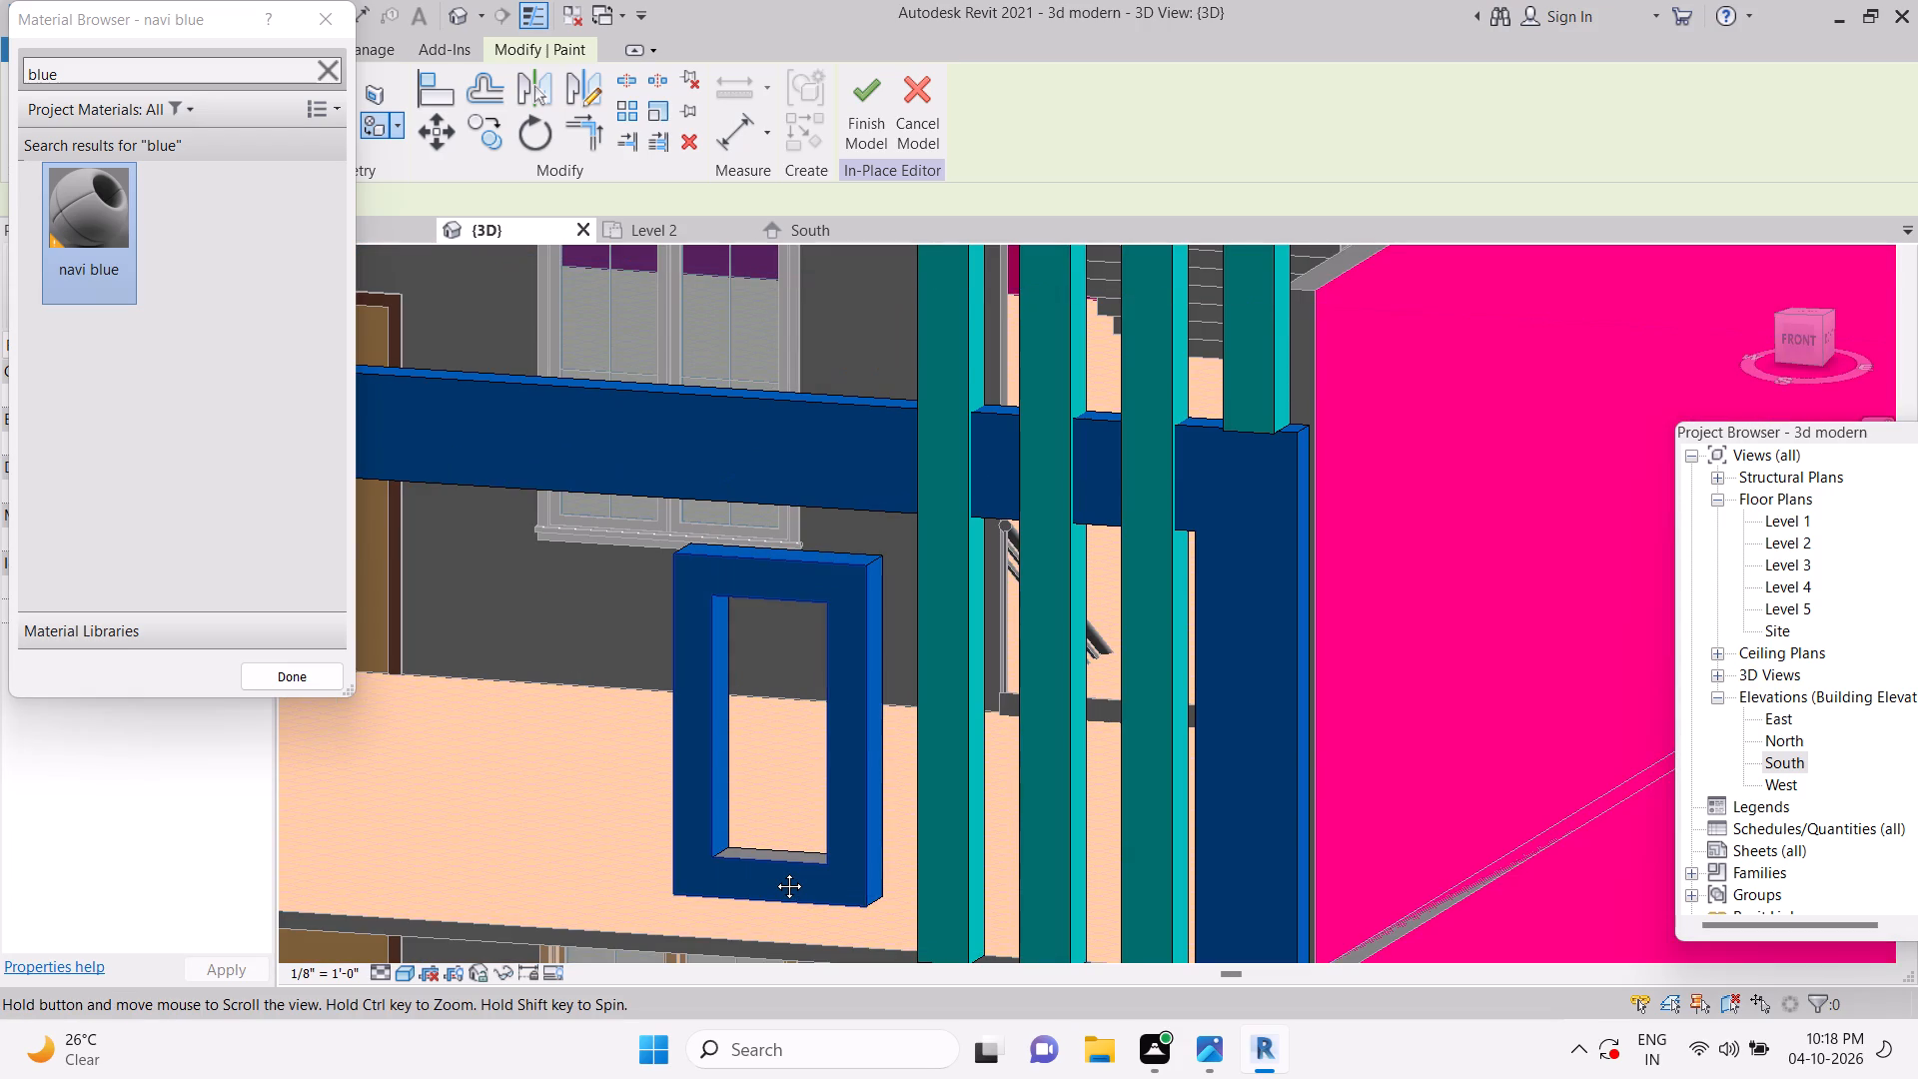
pyautogui.moveTo(774, 871); pyautogui.dragTo(962, 651, button='middle')
pyautogui.scroll(-2, 1210, 649)
pyautogui.moveTo(1204, 649); pyautogui.dragTo(675, 653, button='middle')
pyautogui.moveTo(1285, 620); pyautogui.dragTo(805, 645, button='middle')
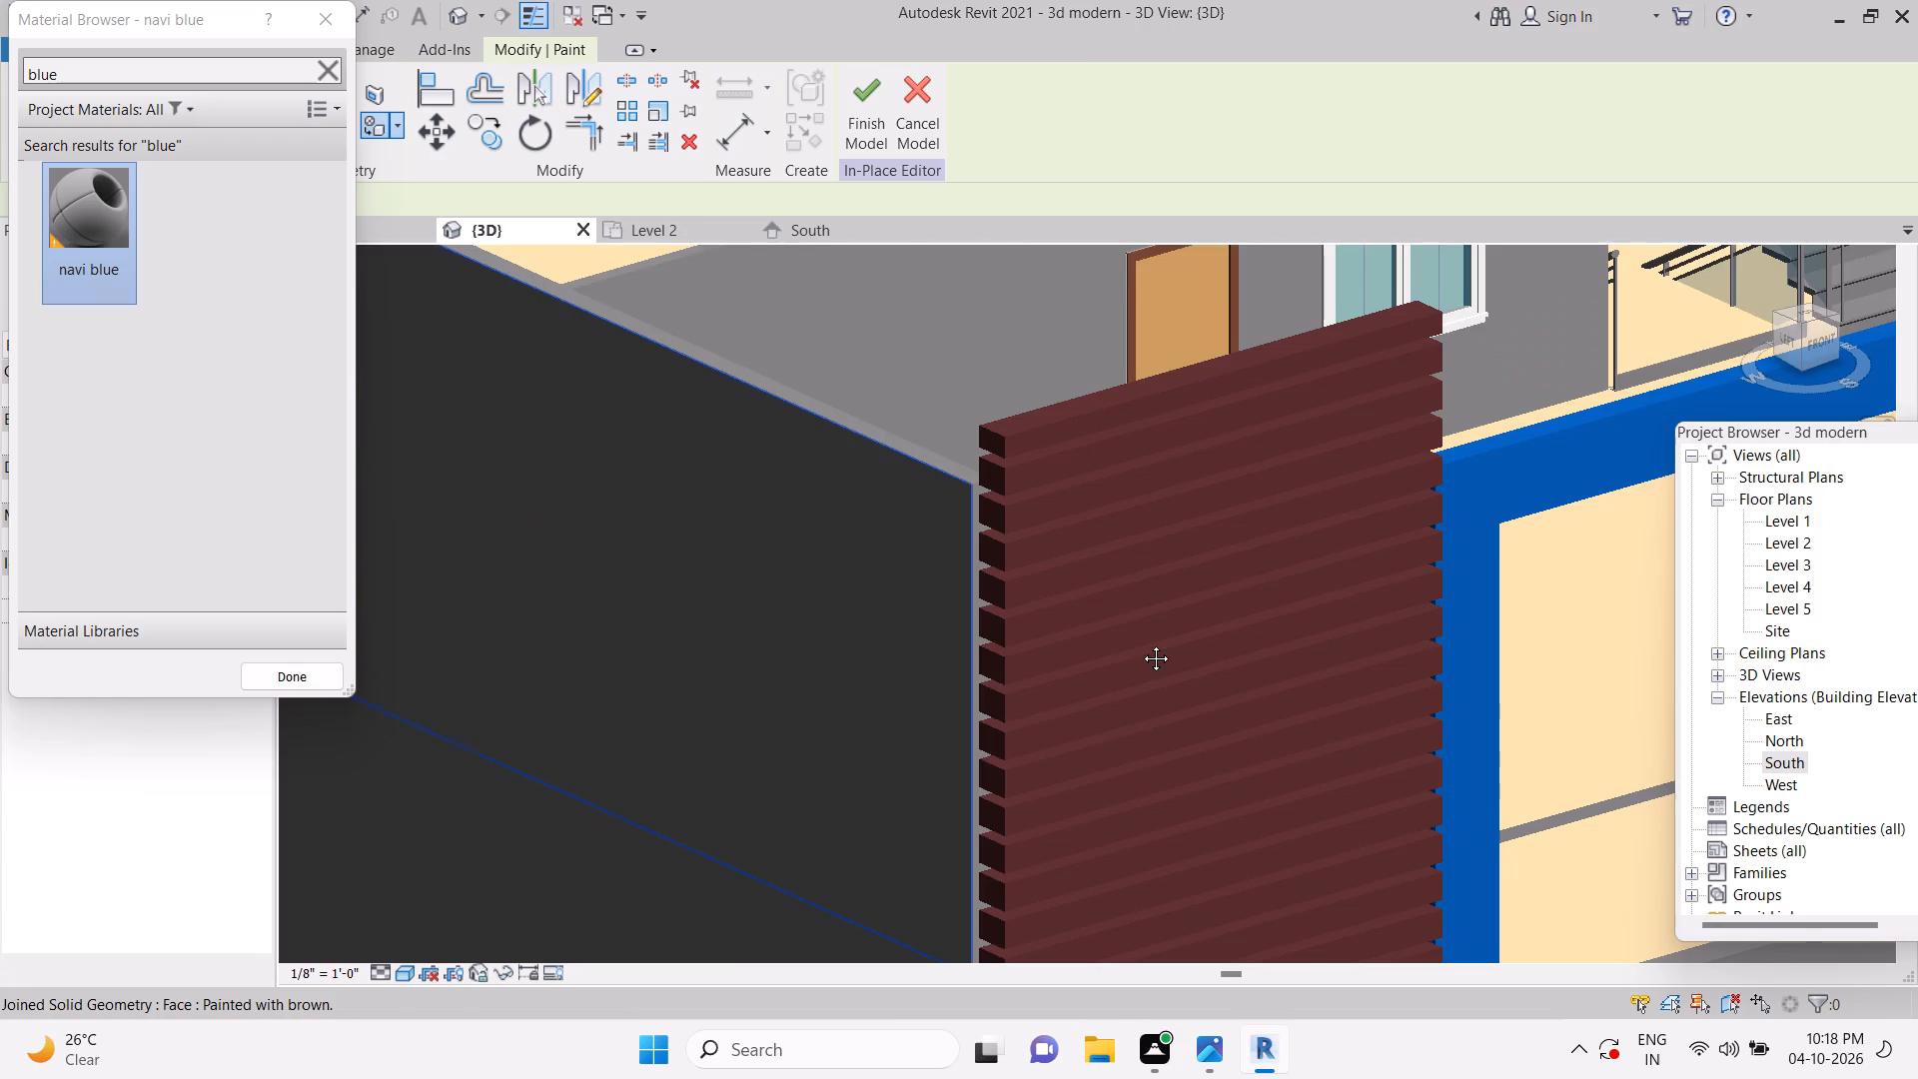
pyautogui.moveTo(1424, 628); pyautogui.dragTo(710, 685, button='middle')
pyautogui.scroll(9, 1277, 640)
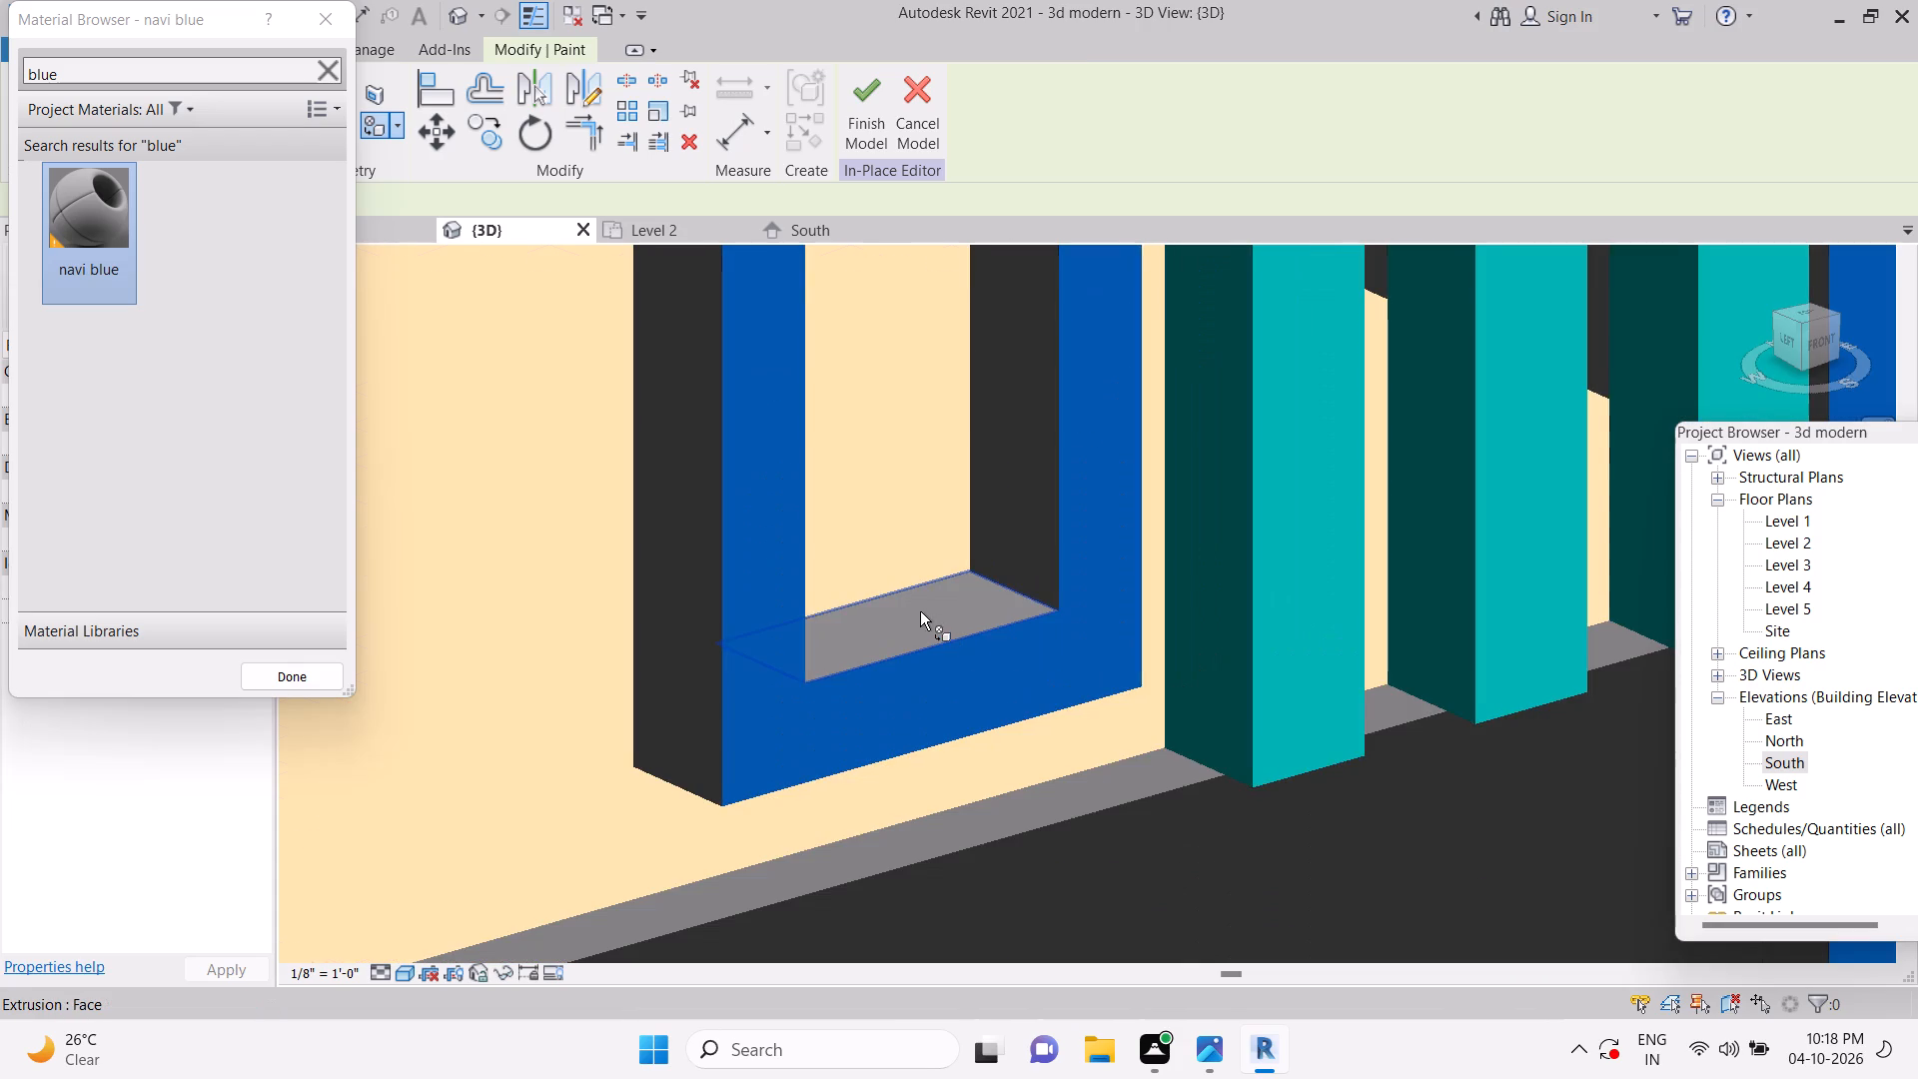
pyautogui.click(920, 611)
pyautogui.click(1010, 541)
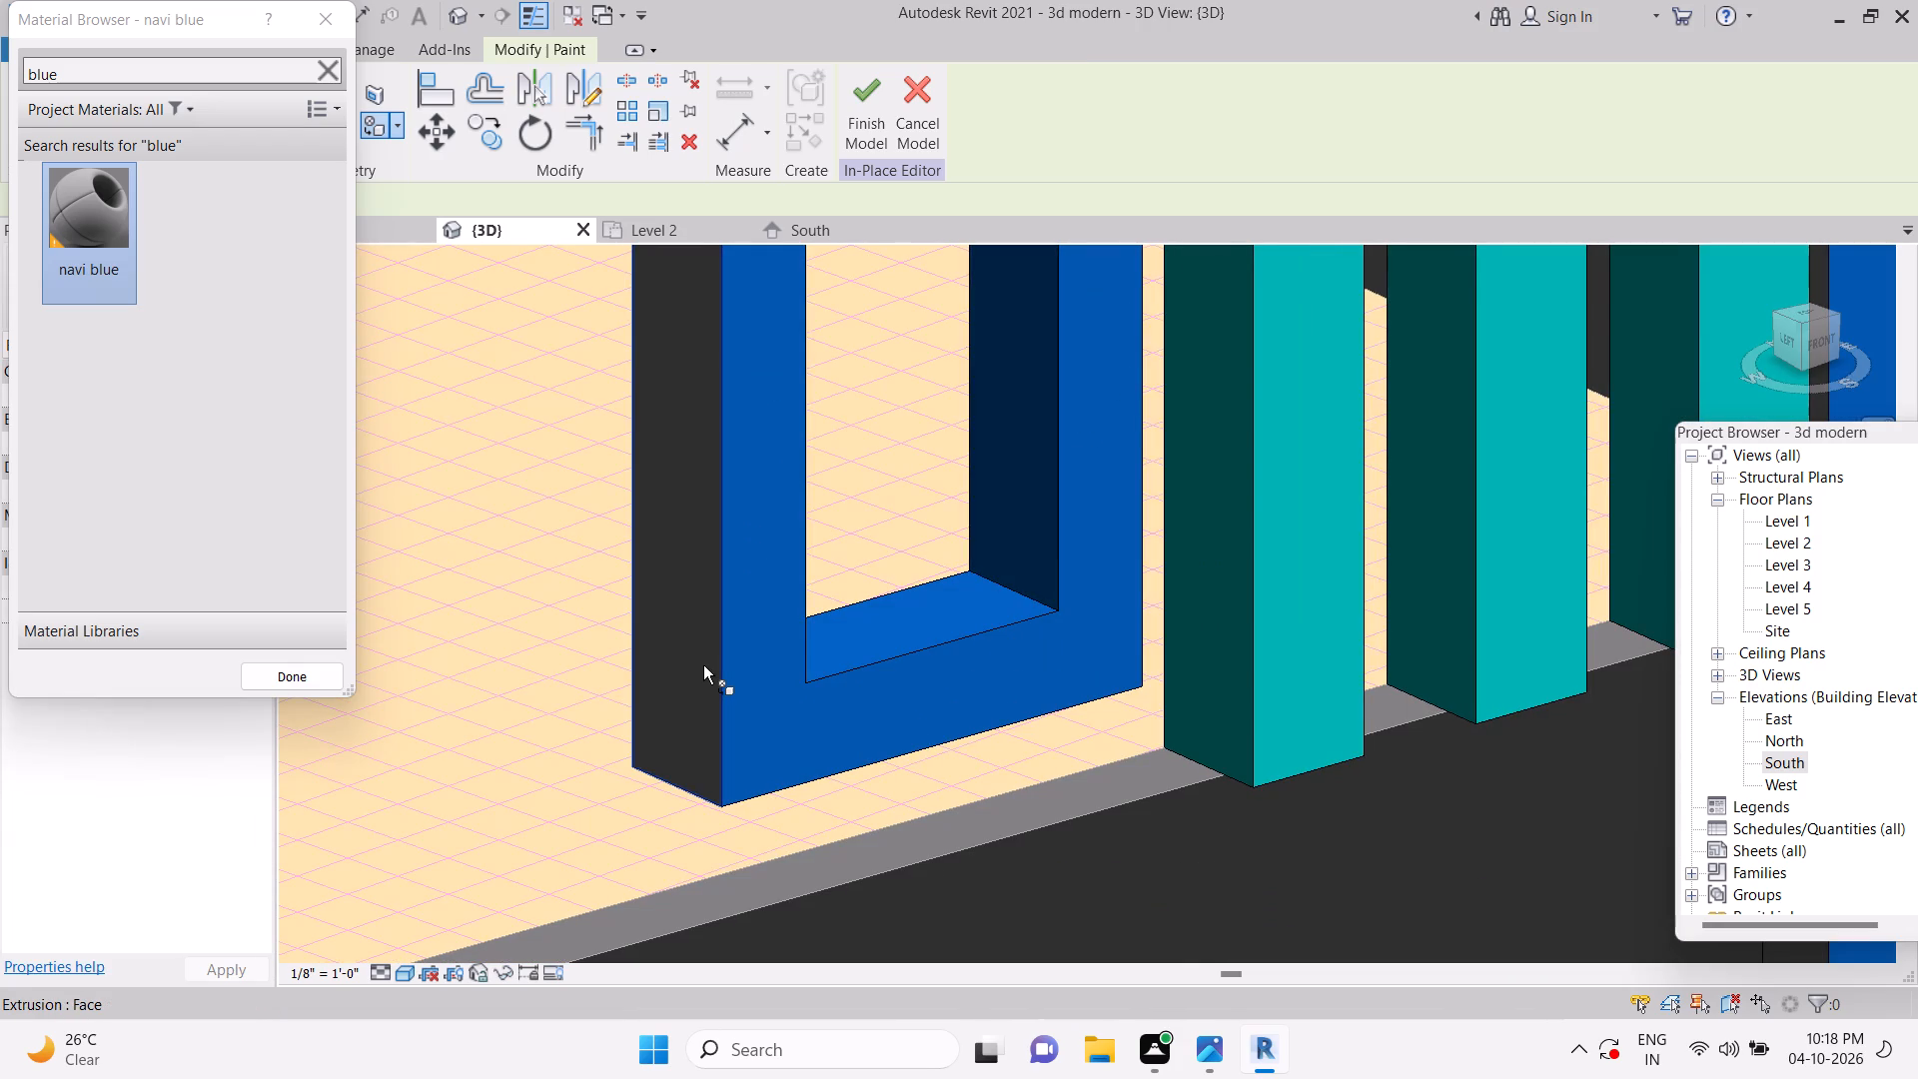
pyautogui.click(703, 664)
# Paint the frame's back and underside faces navi blue and finish the in-place model.
pyautogui.scroll(-8, 710, 665)
pyautogui.keyDown('shift'); pyautogui.moveTo(728, 696); pyautogui.dragTo(824, 748, button='middle'); pyautogui.keyUp('shift')
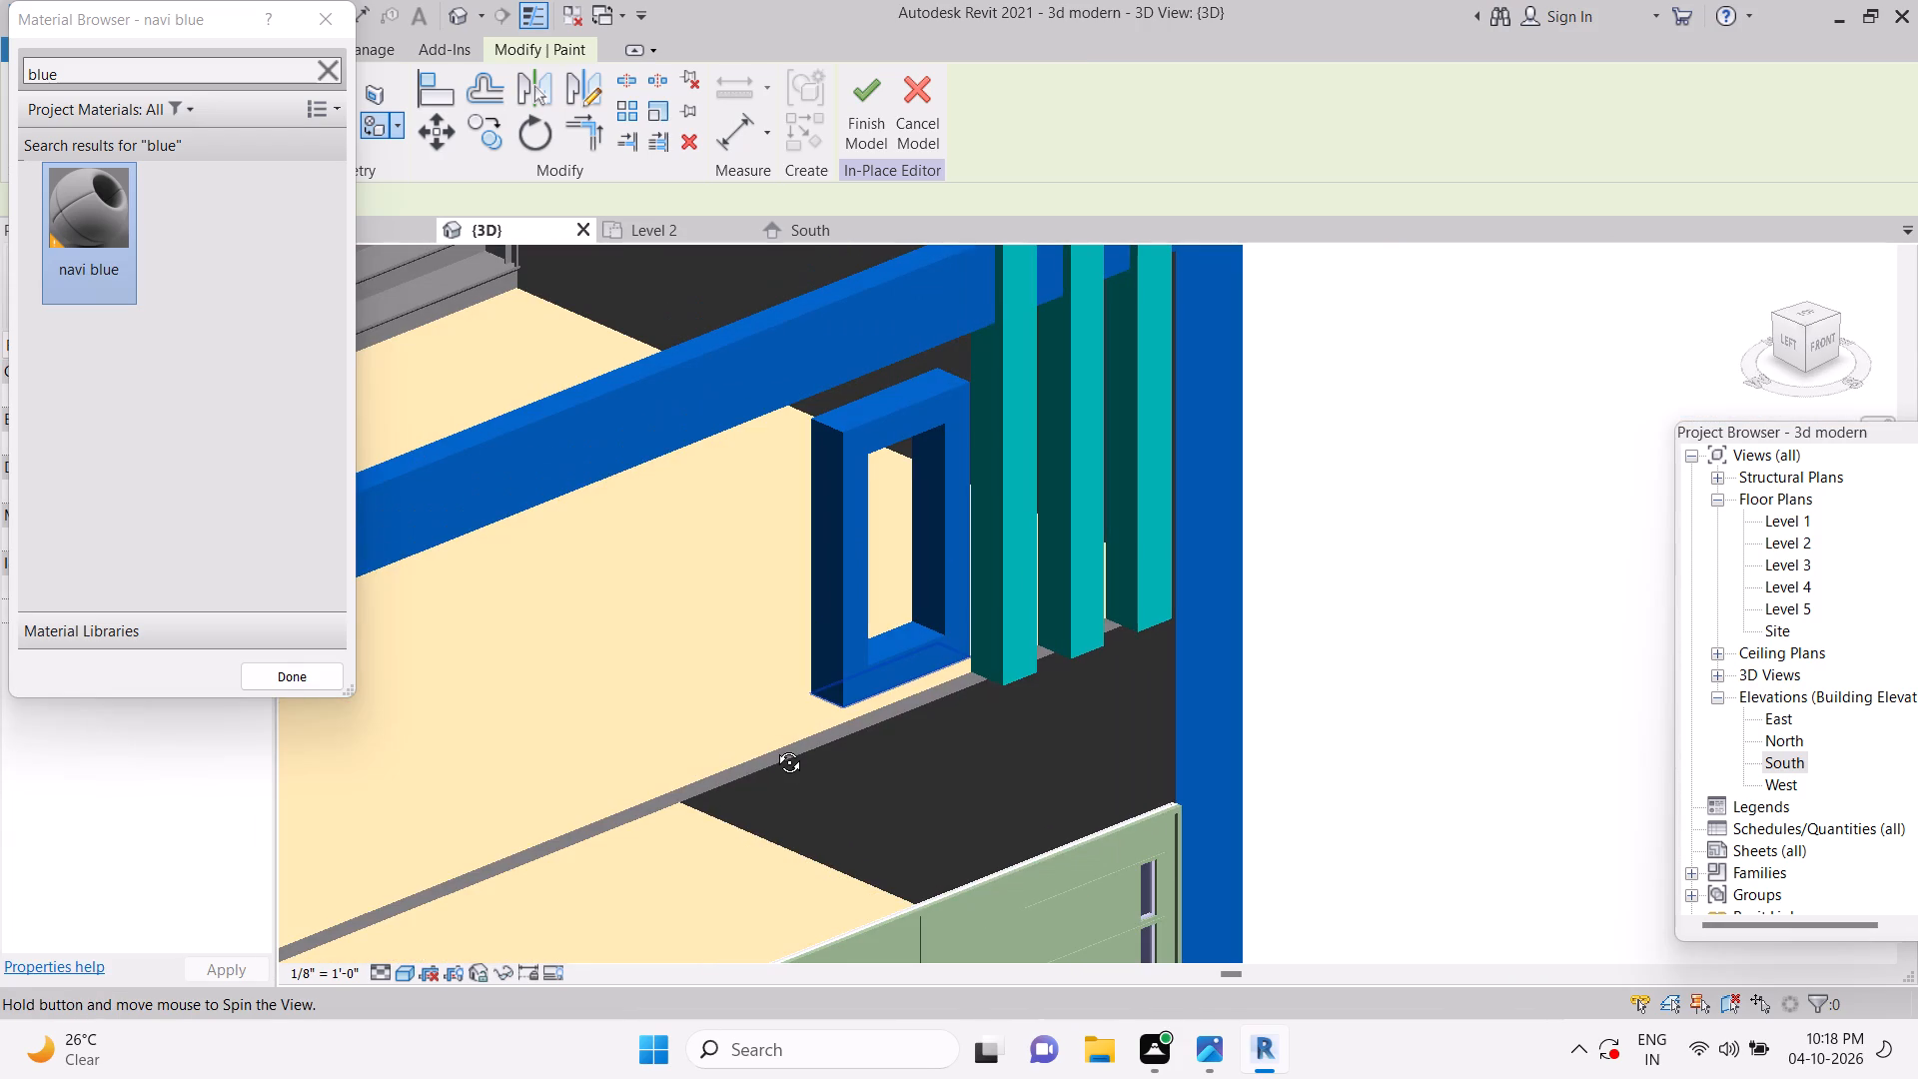
pyautogui.scroll(-4, 1035, 509)
pyautogui.scroll(11, 1061, 396)
pyautogui.click(1061, 395)
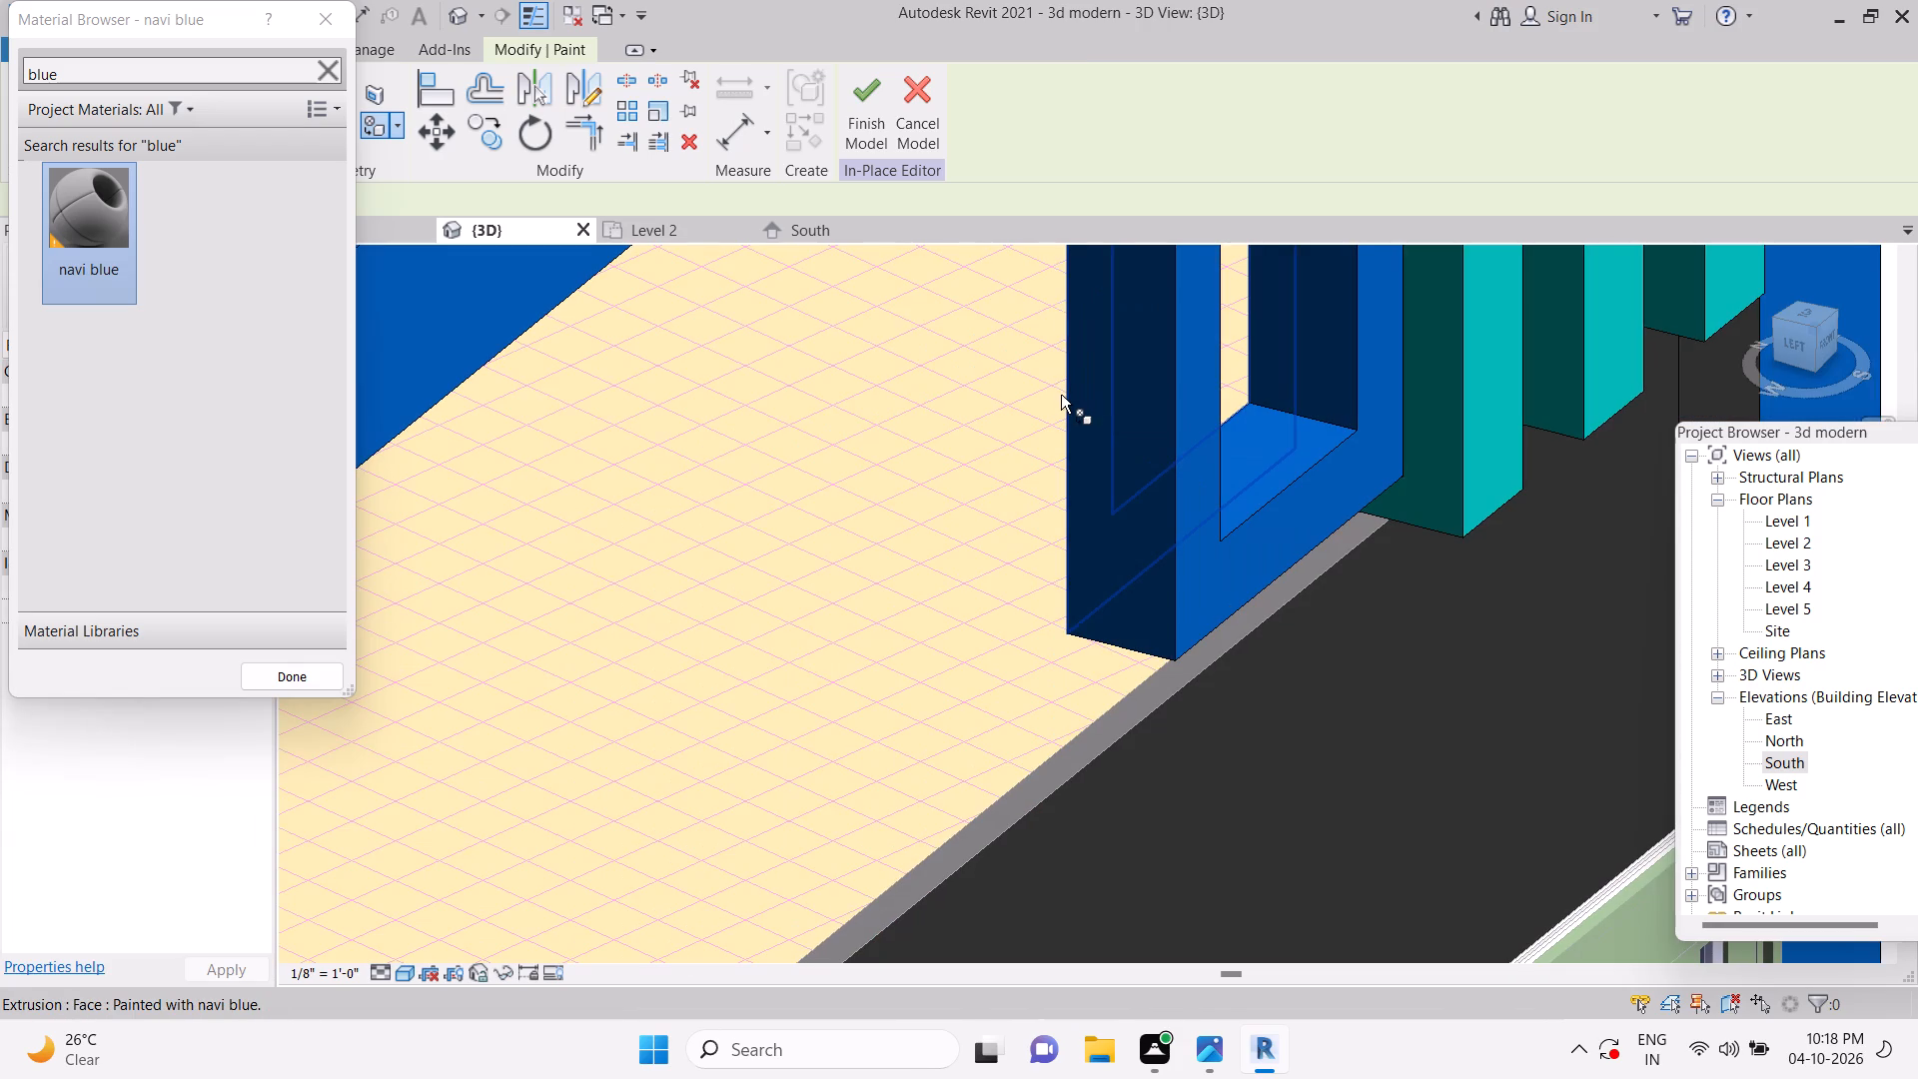
pyautogui.click(1254, 589)
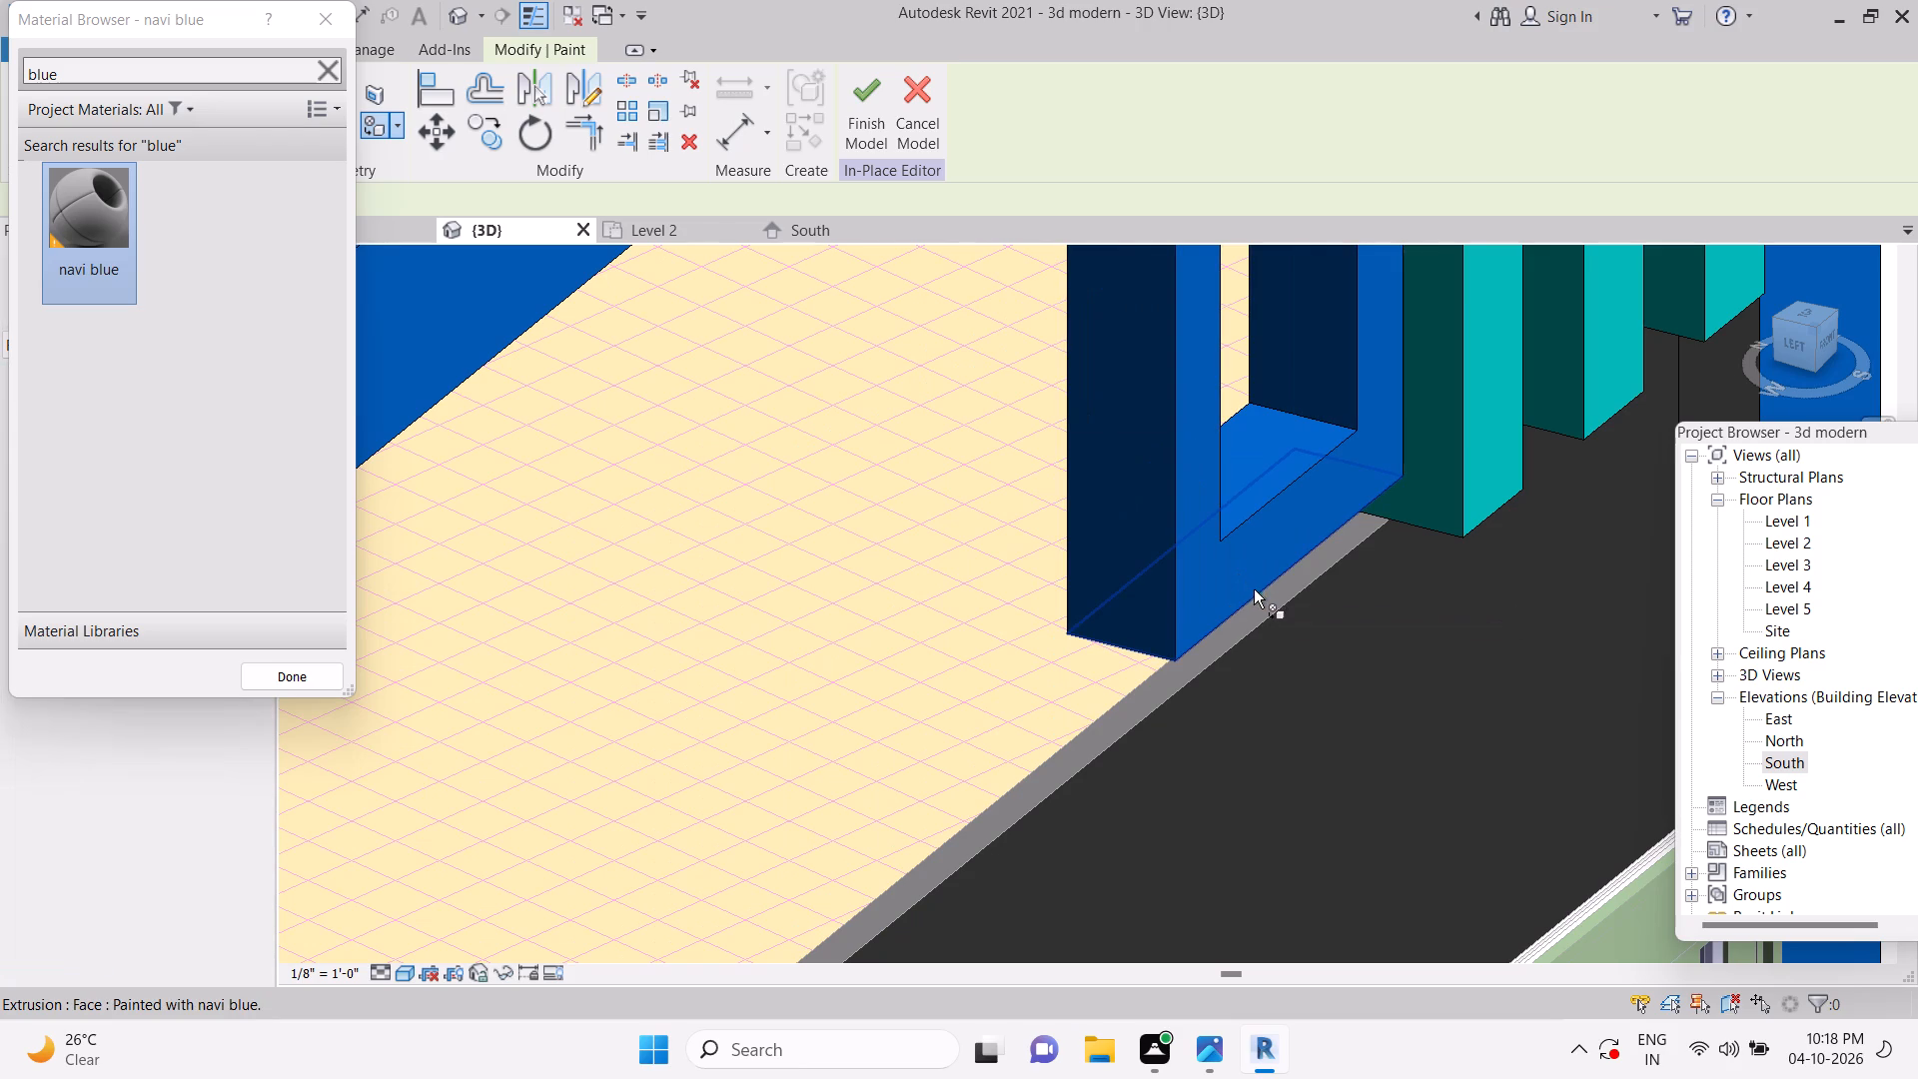
pyautogui.scroll(-5, 1237, 589)
pyautogui.press('Escape')
pyautogui.click(873, 137)
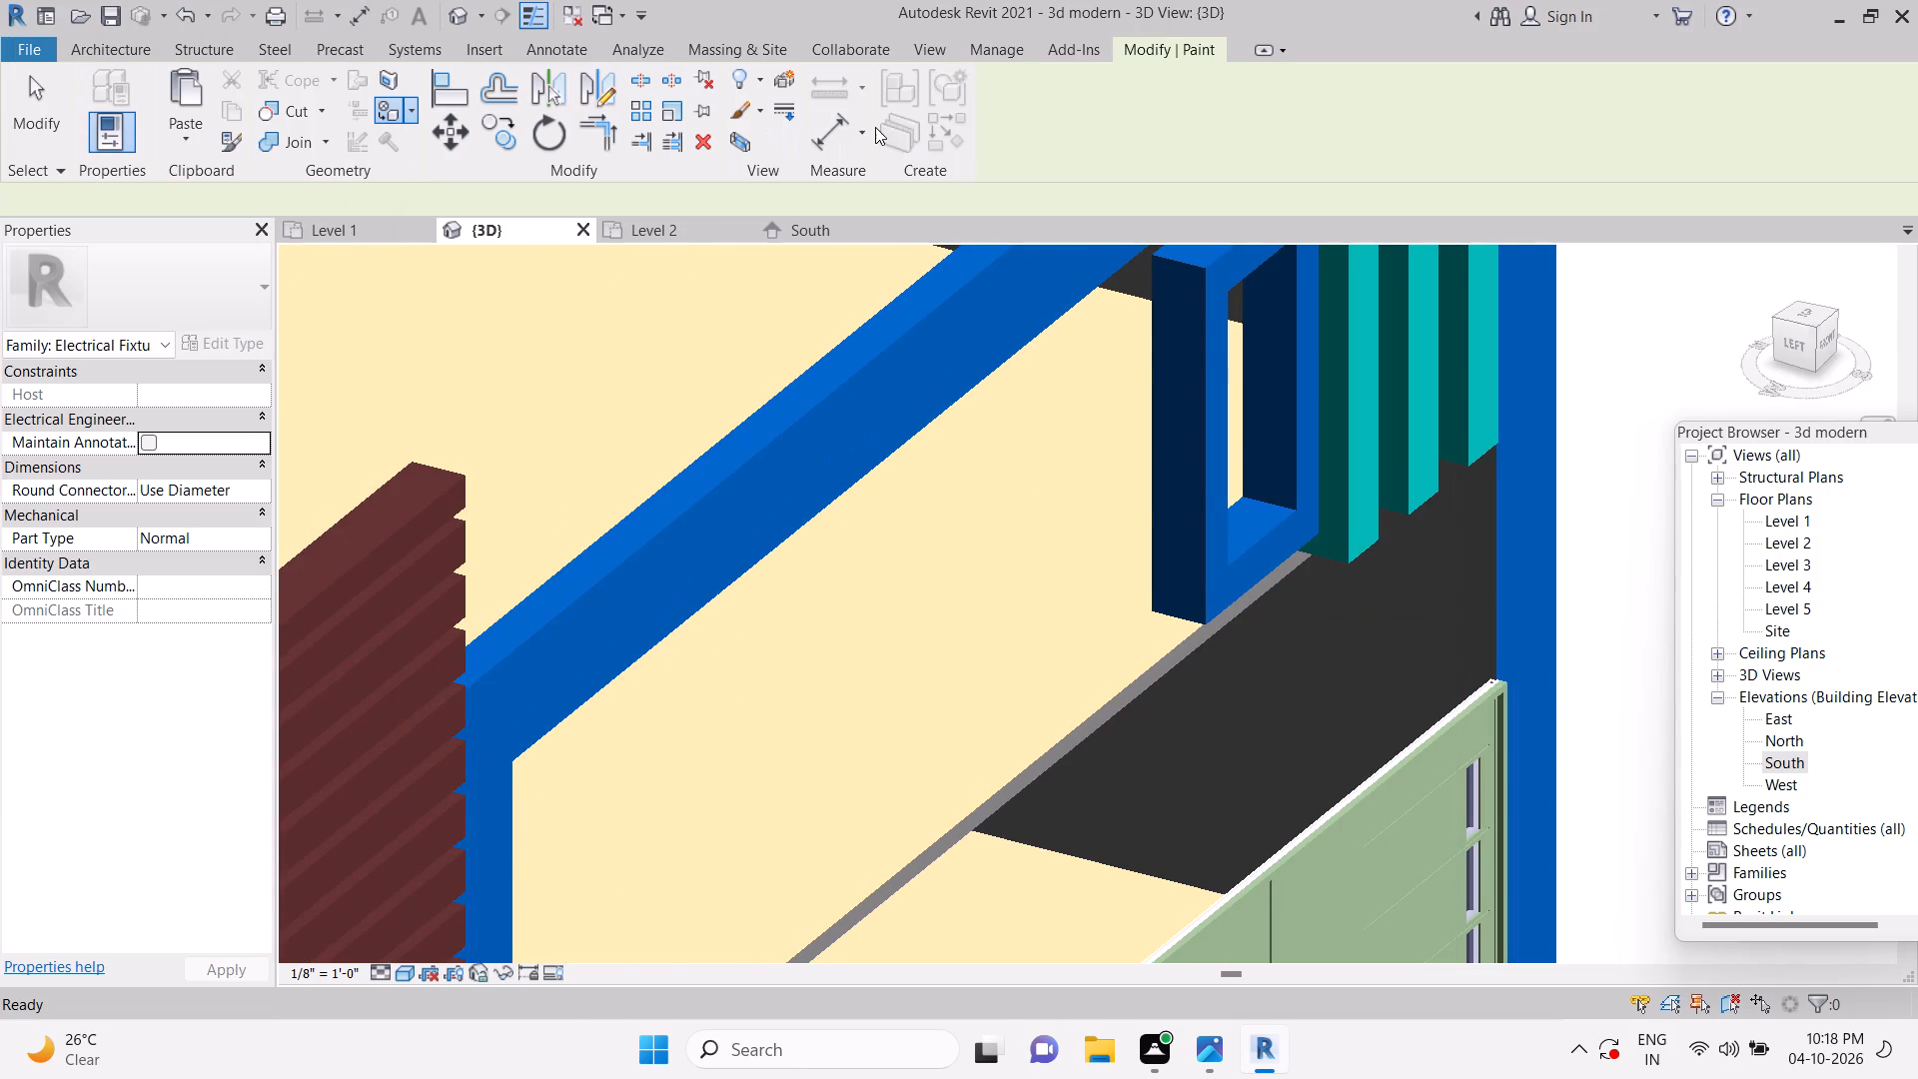
# Leave the Paint tool and save the project.
pyautogui.press('Escape')
pyautogui.press('Escape')
pyautogui.press('Escape')
pyautogui.hotkey('ctrl', 's')
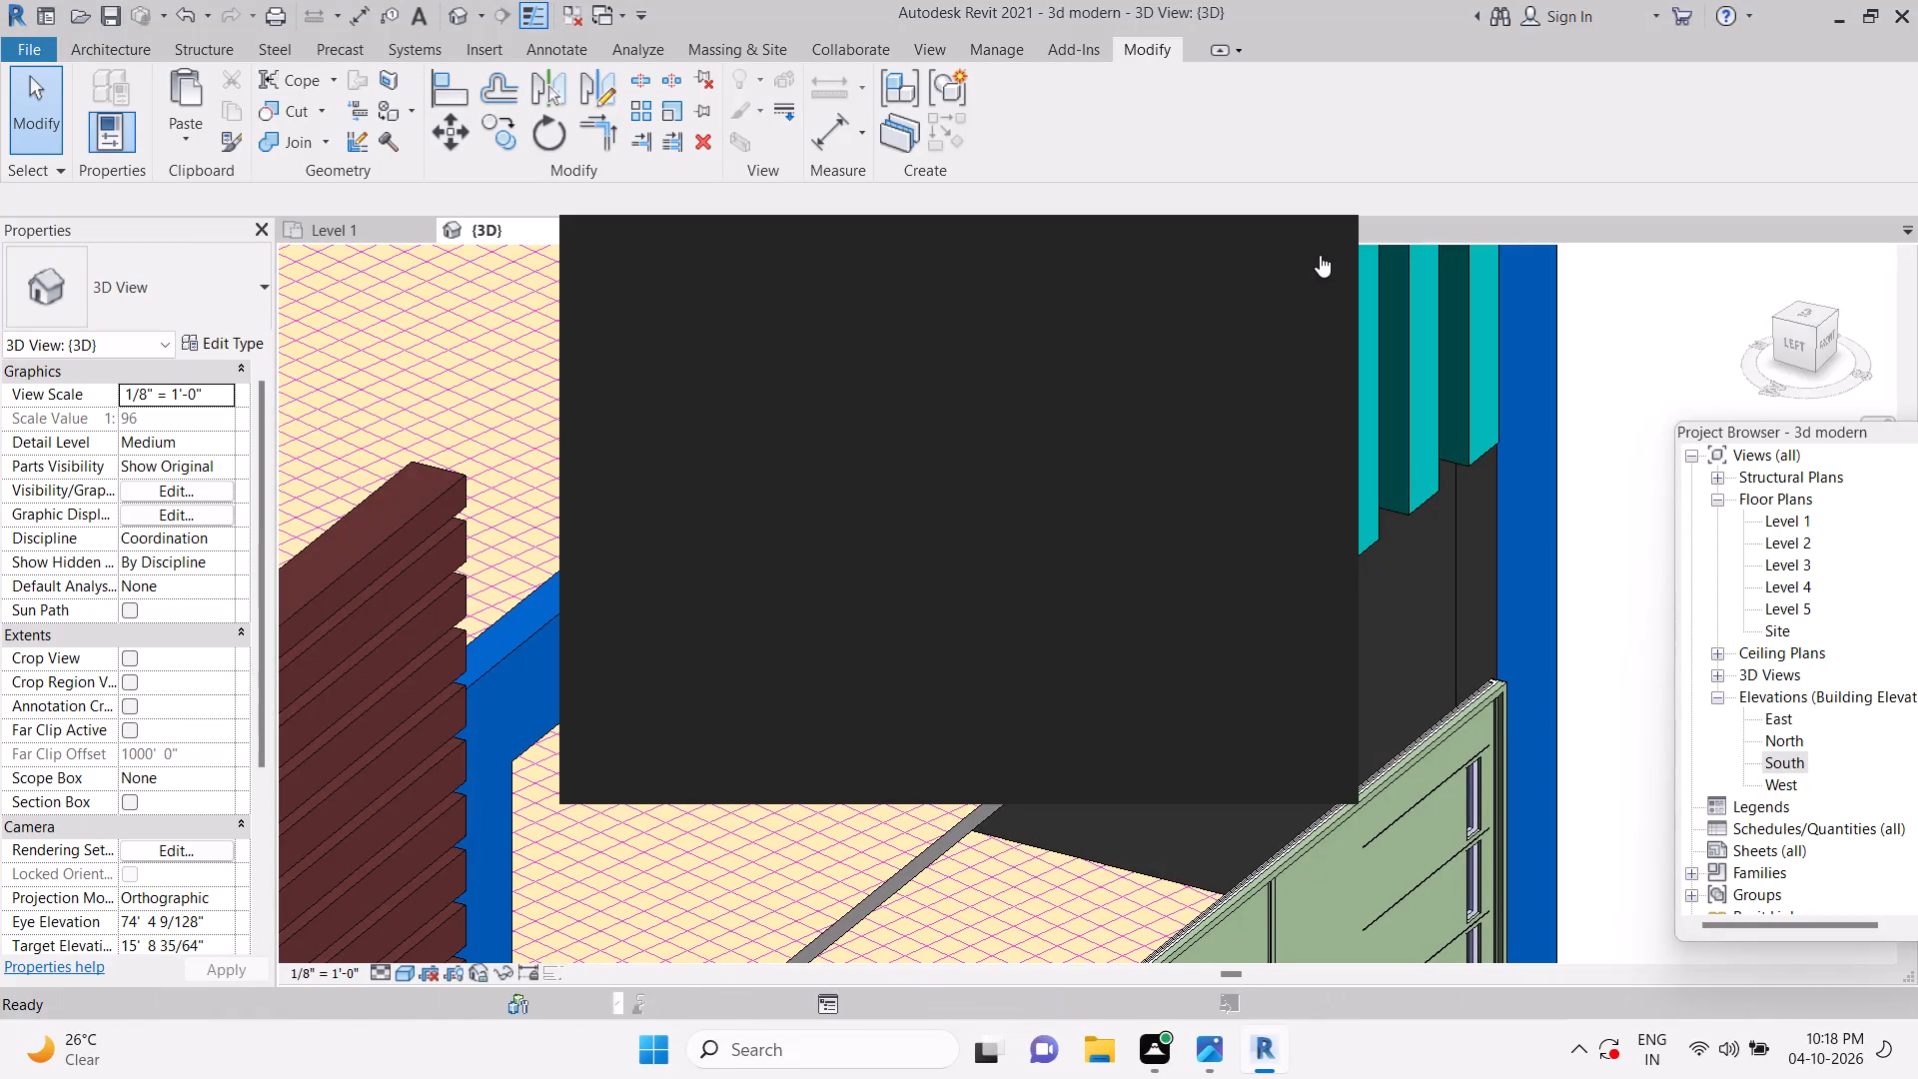
pyautogui.click(1318, 240)
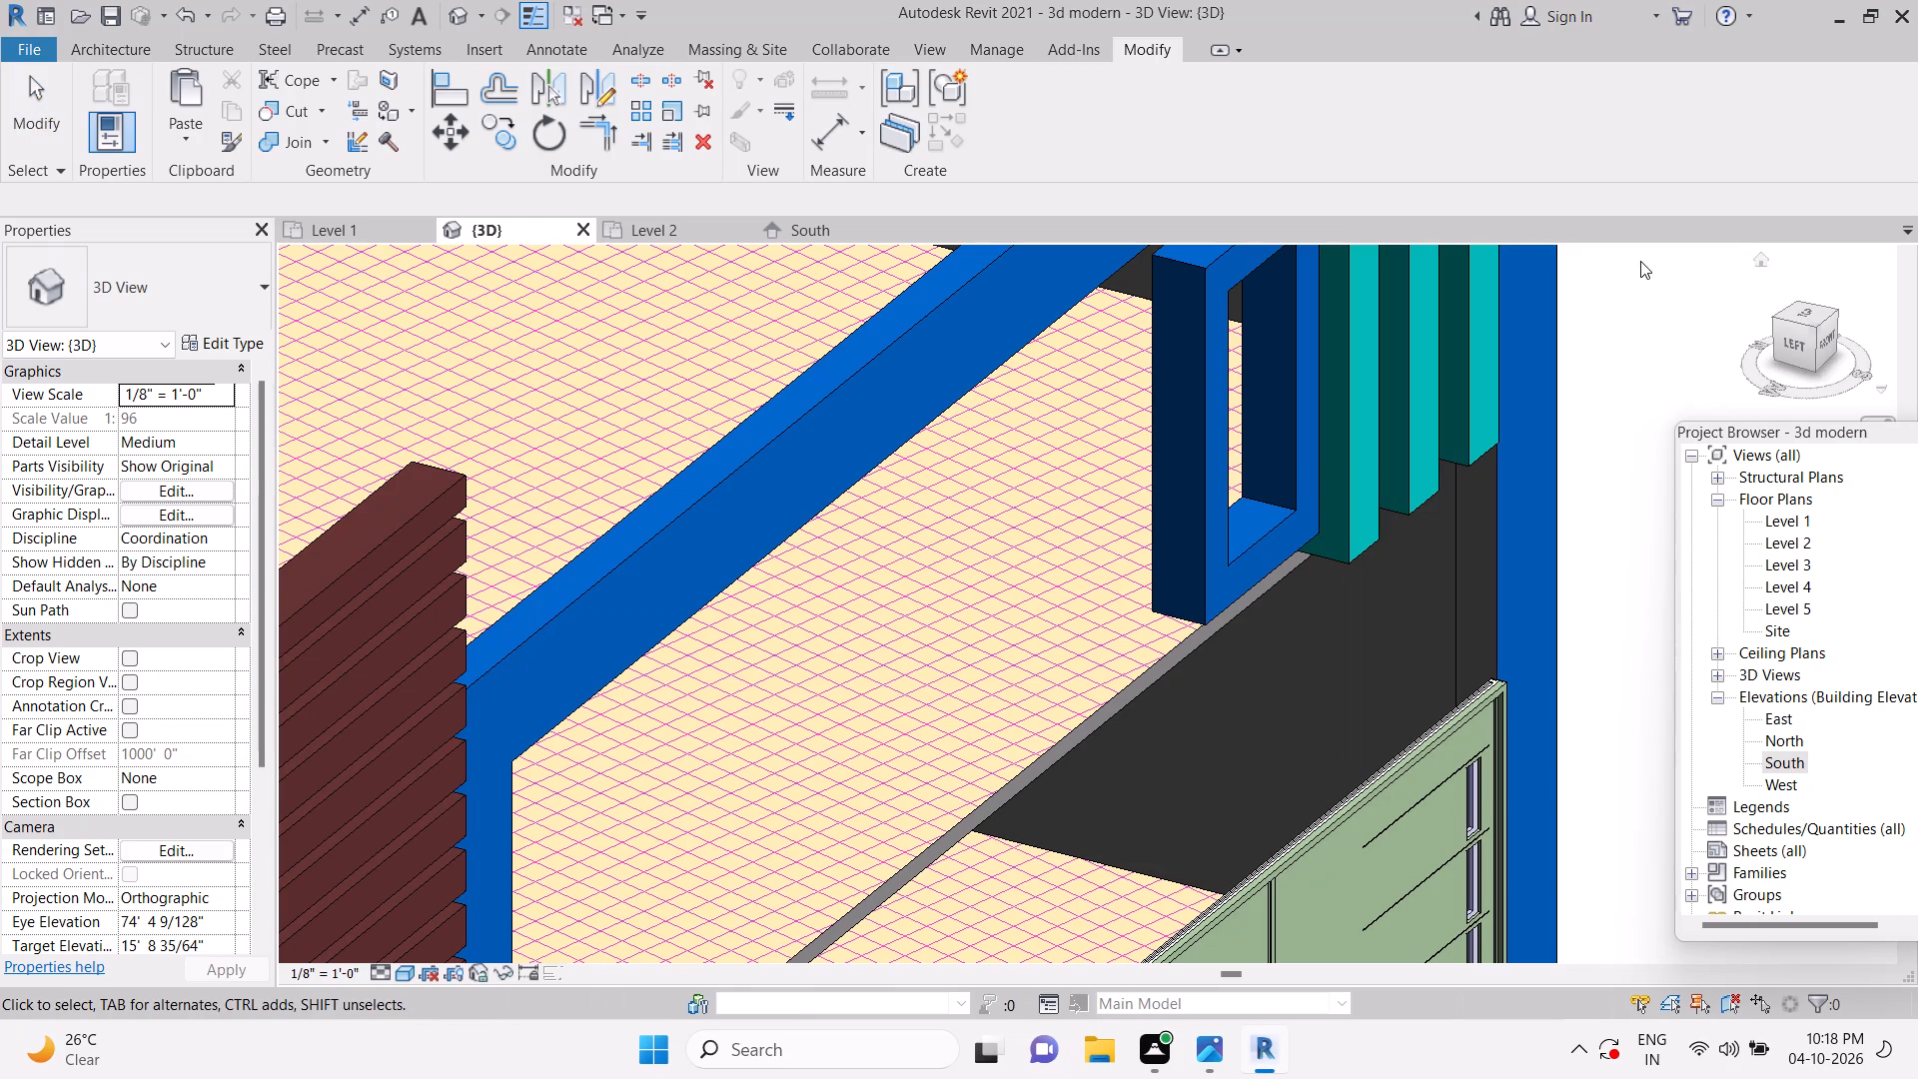
# Open the in-place facade model for editing in the front 3D view and compare it with the reference elevation image.
pyautogui.click(1828, 347)
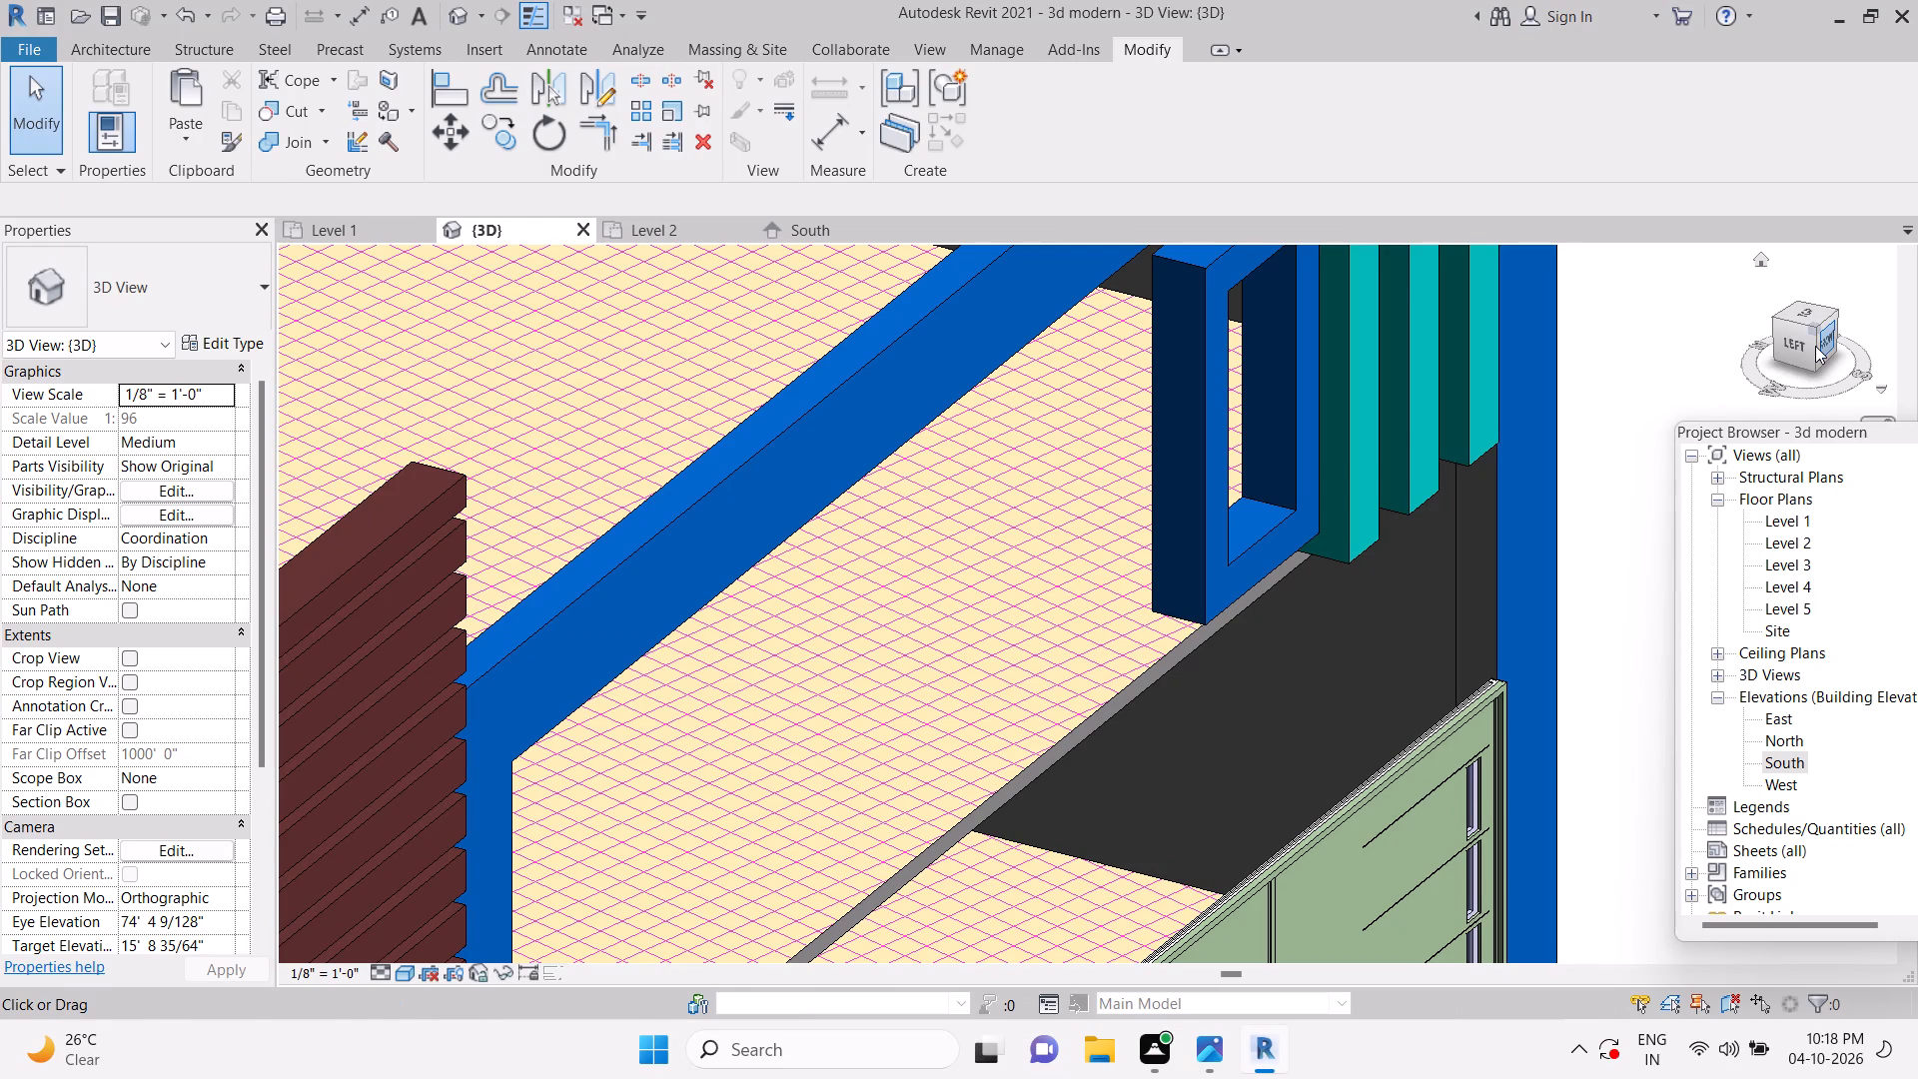
pyautogui.scroll(4, 1181, 571)
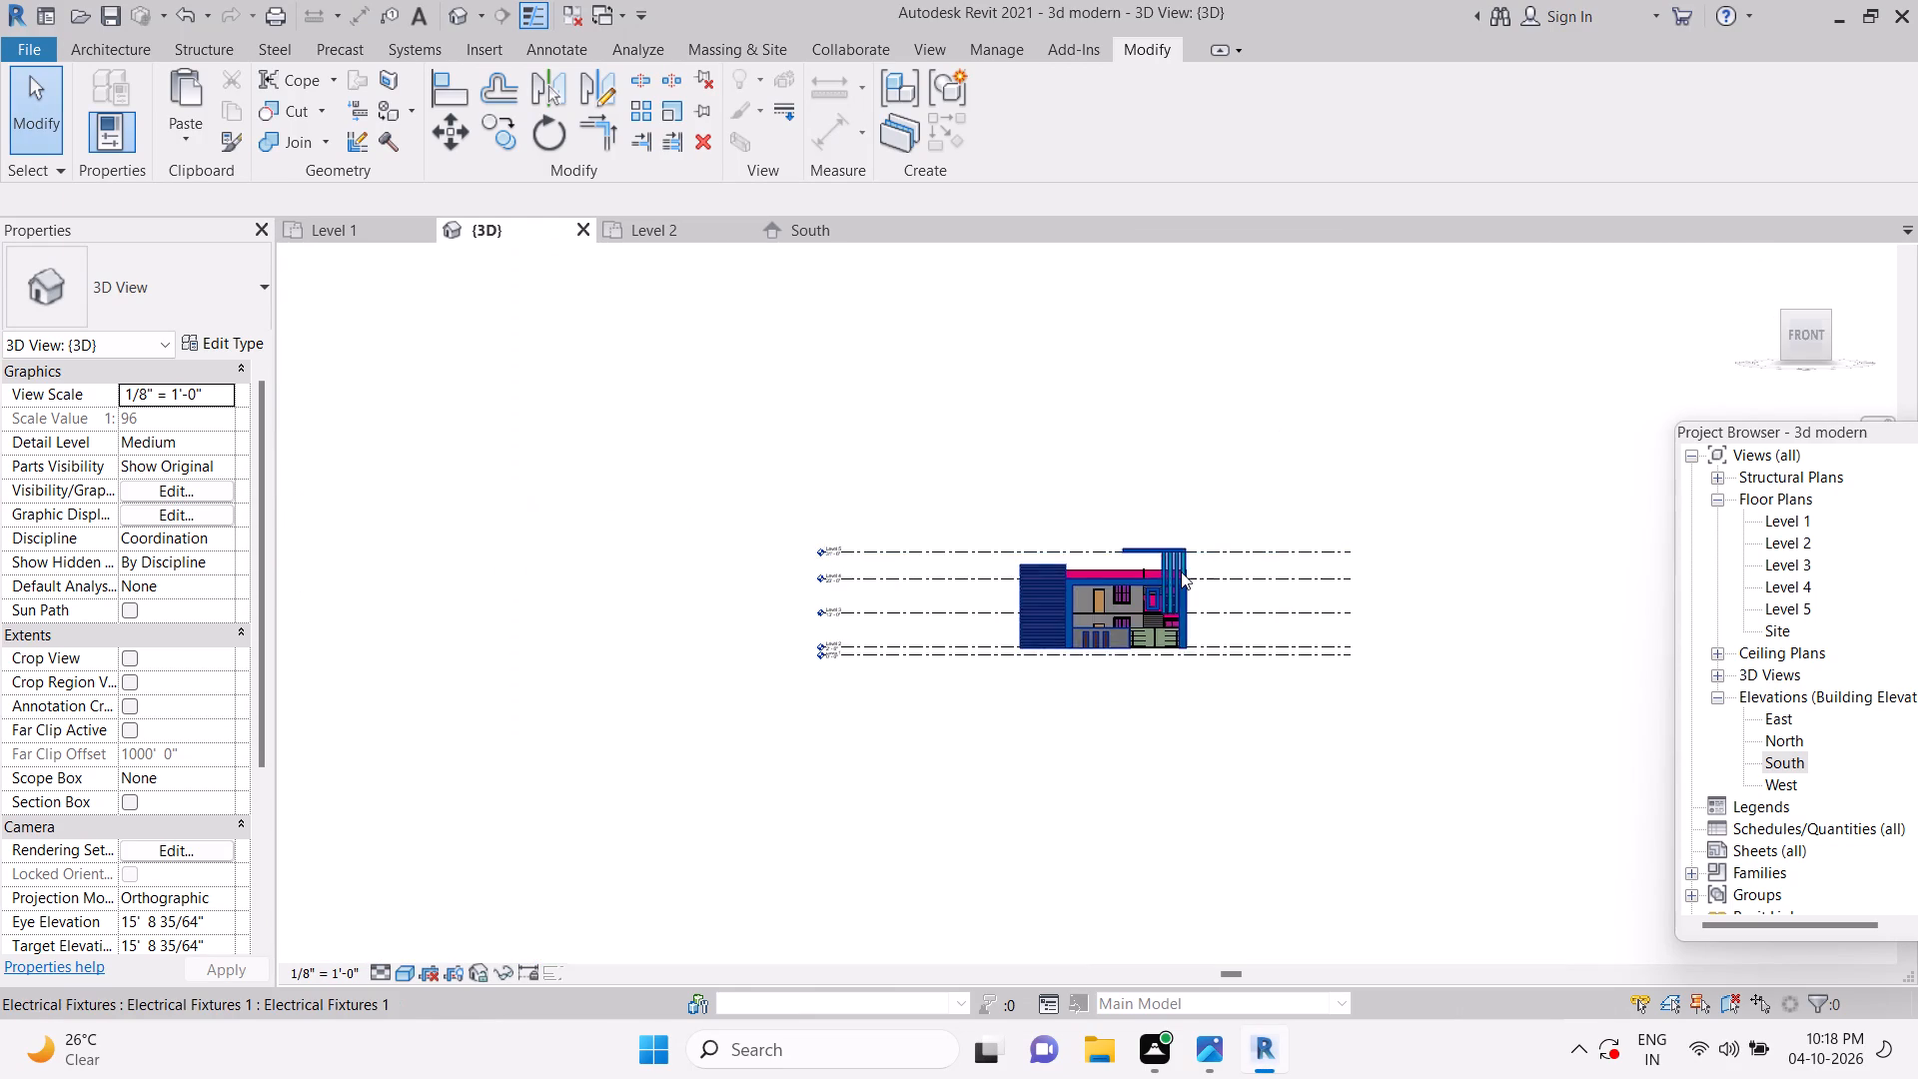
pyautogui.scroll(10, 1181, 571)
pyautogui.press('Escape')
pyautogui.press('Escape')
pyautogui.press('Escape')
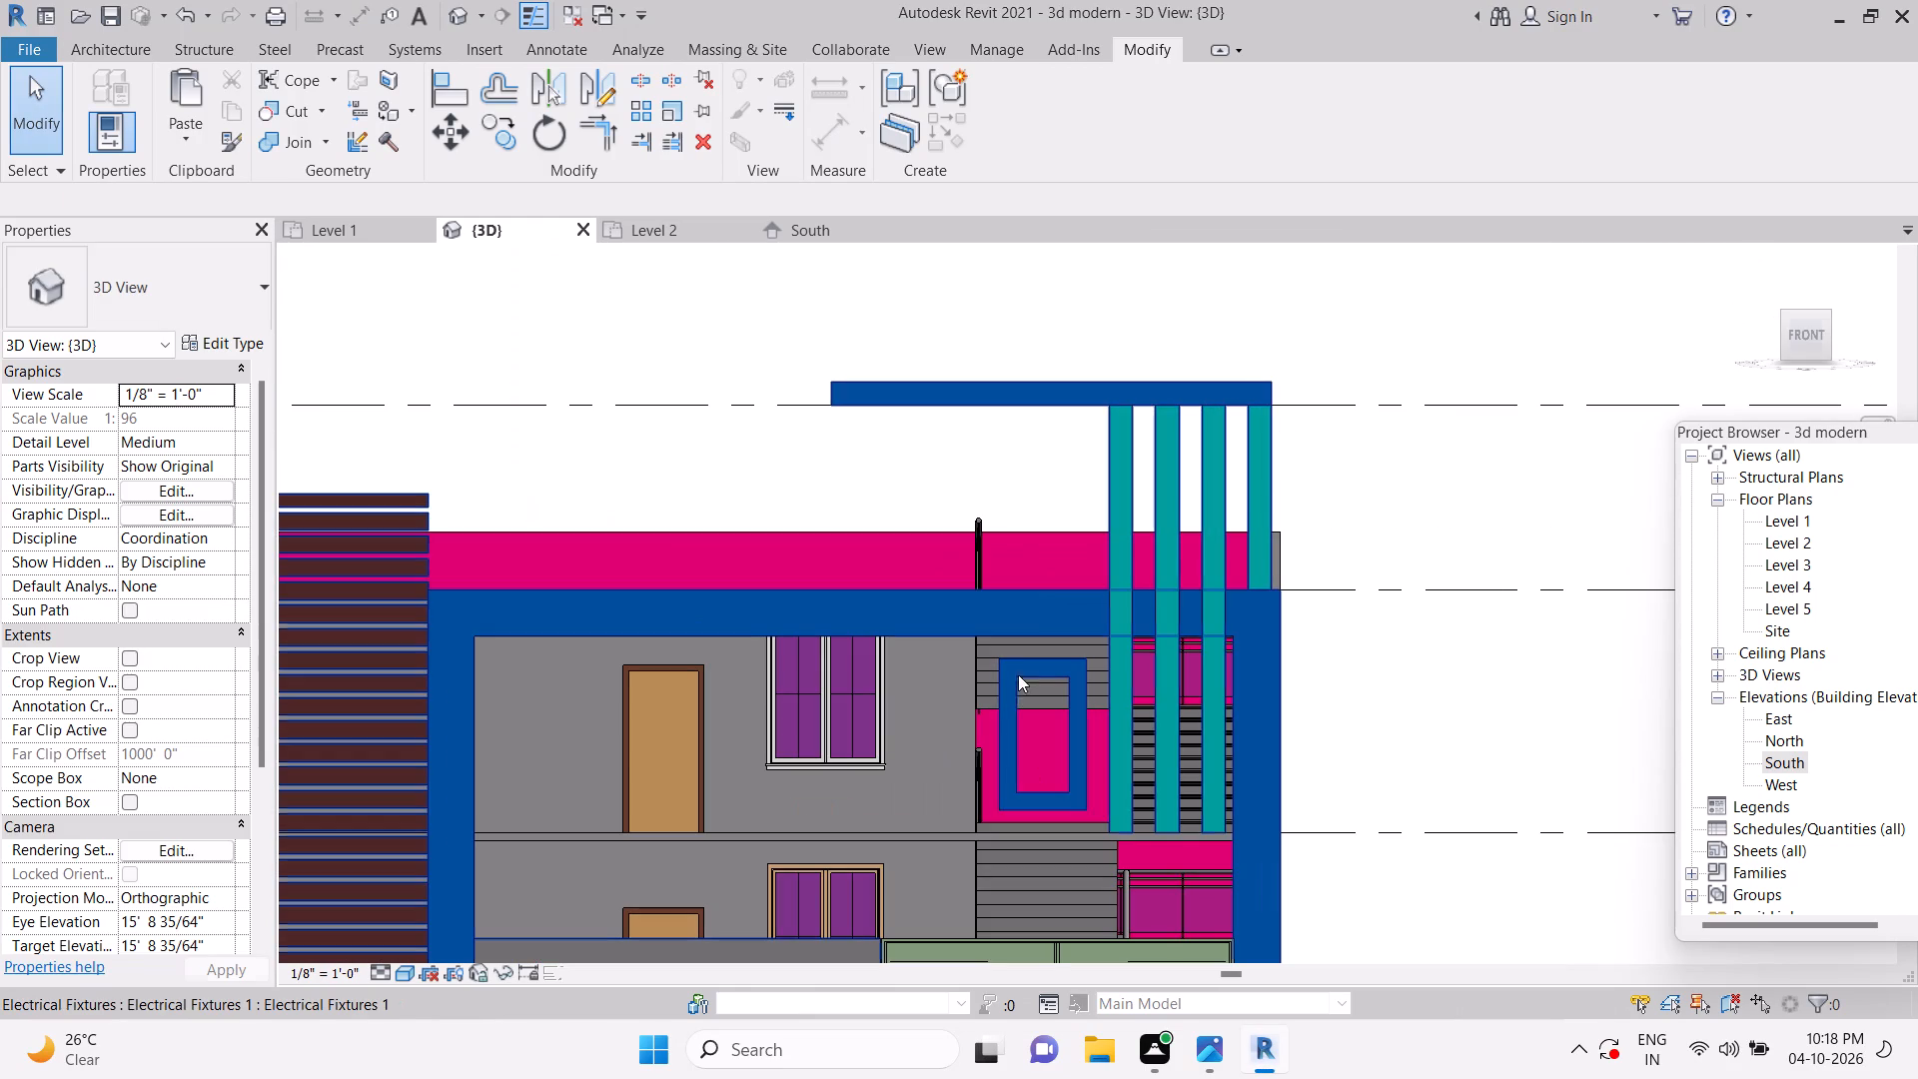
pyautogui.press('Escape')
pyautogui.click(1026, 630)
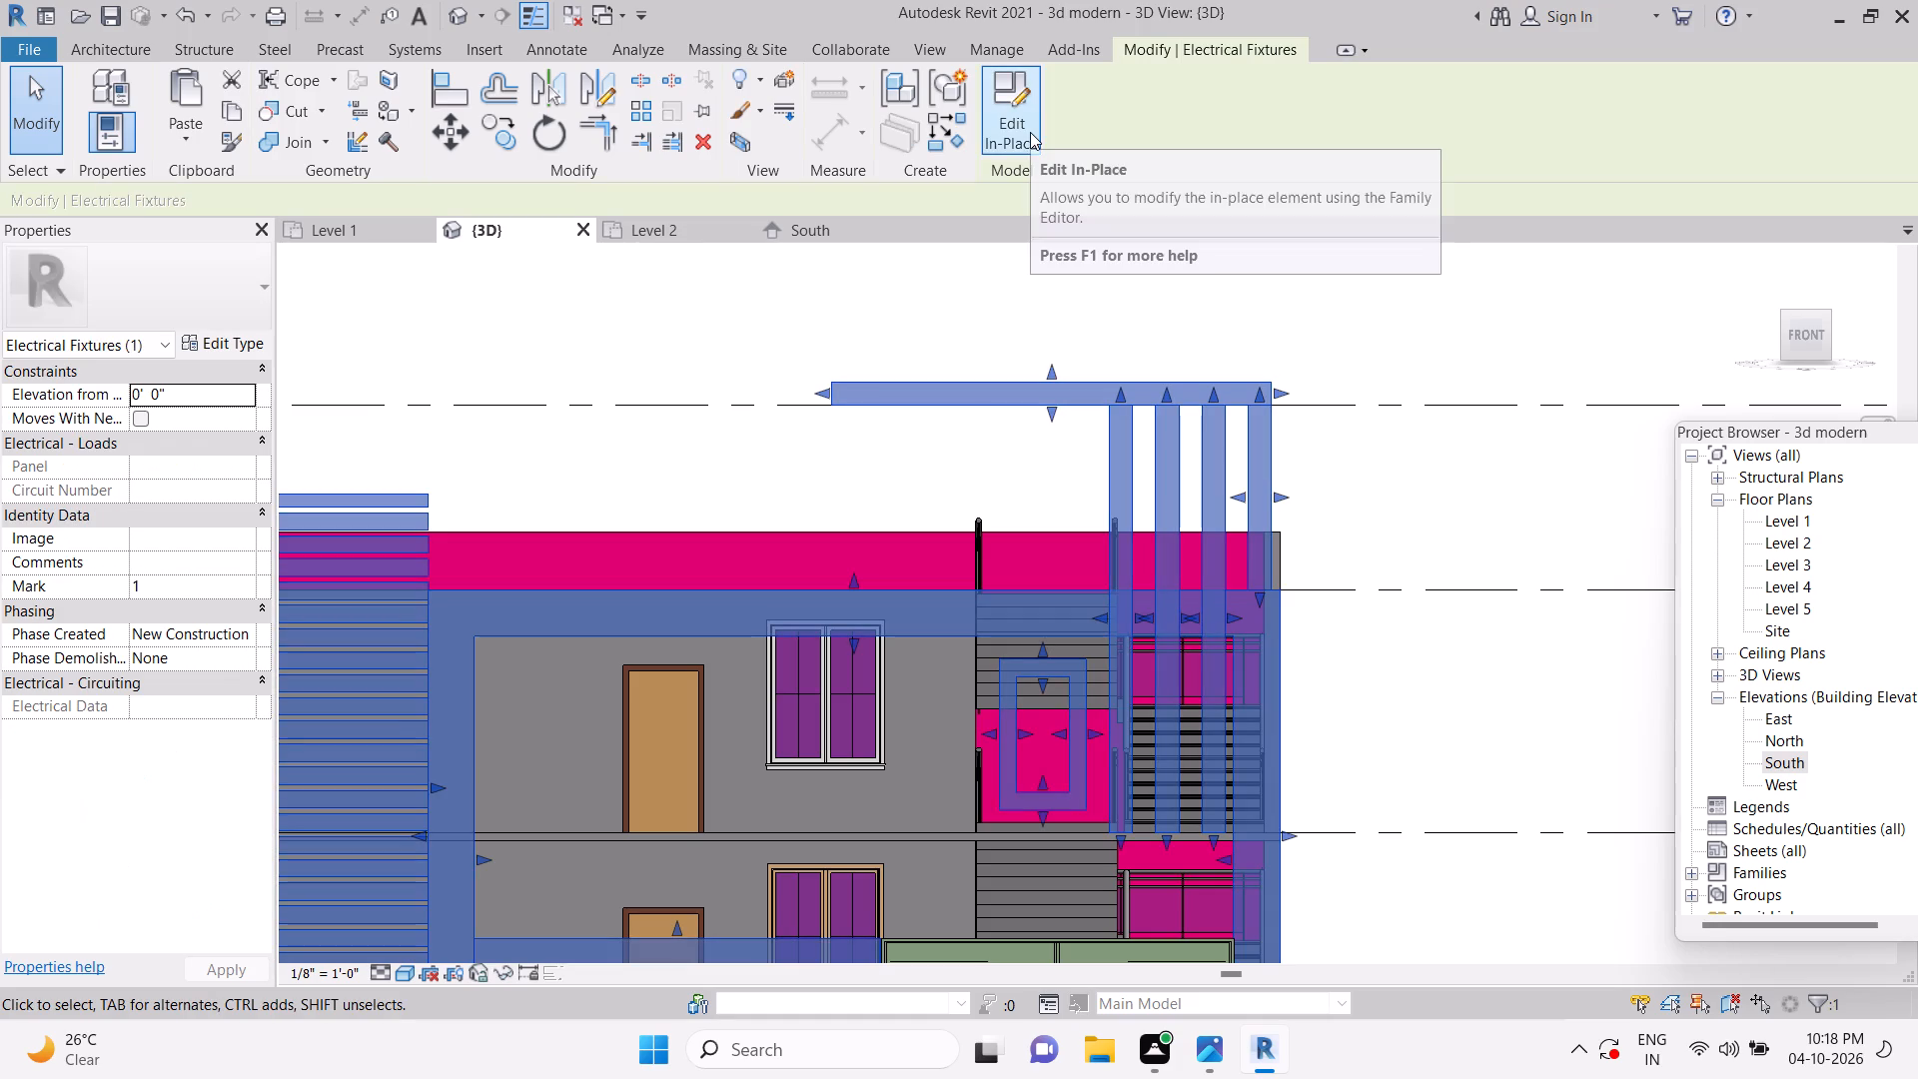
pyautogui.click(1021, 122)
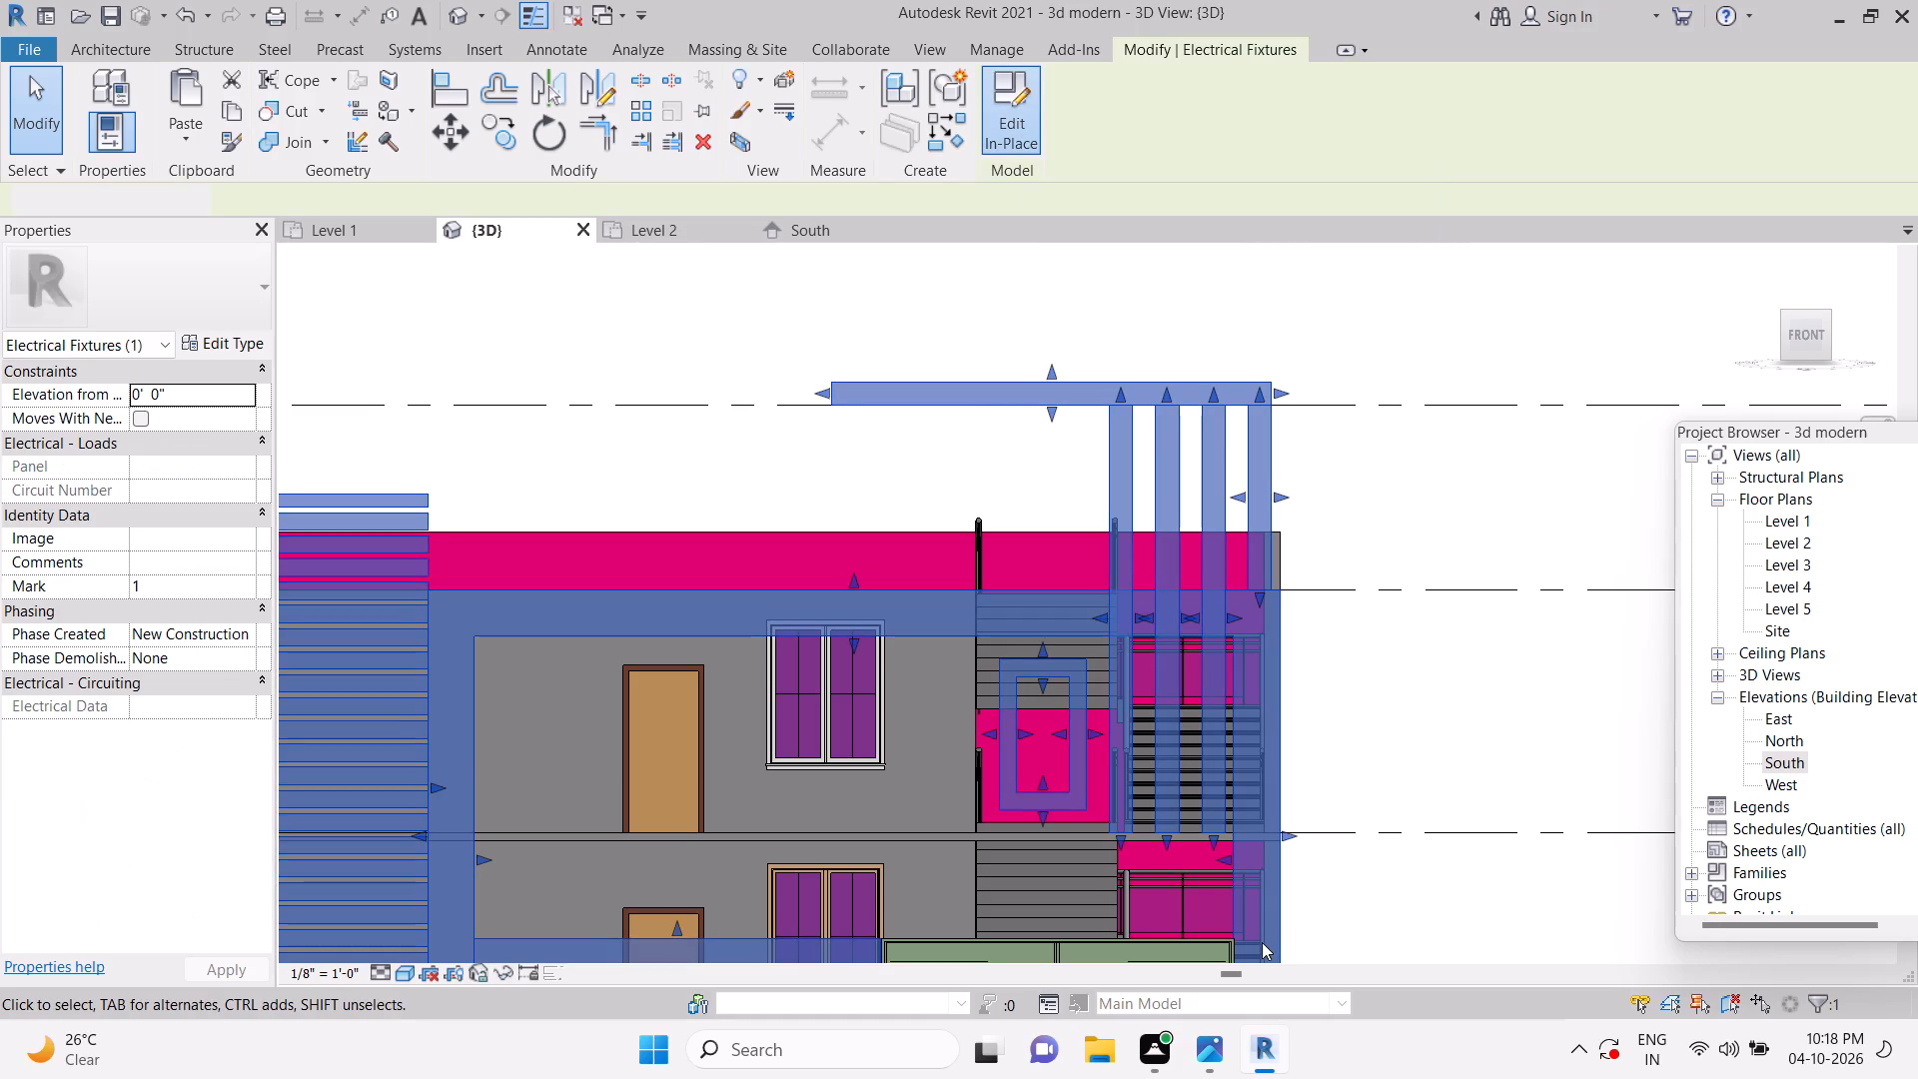
pyautogui.click(1218, 1034)
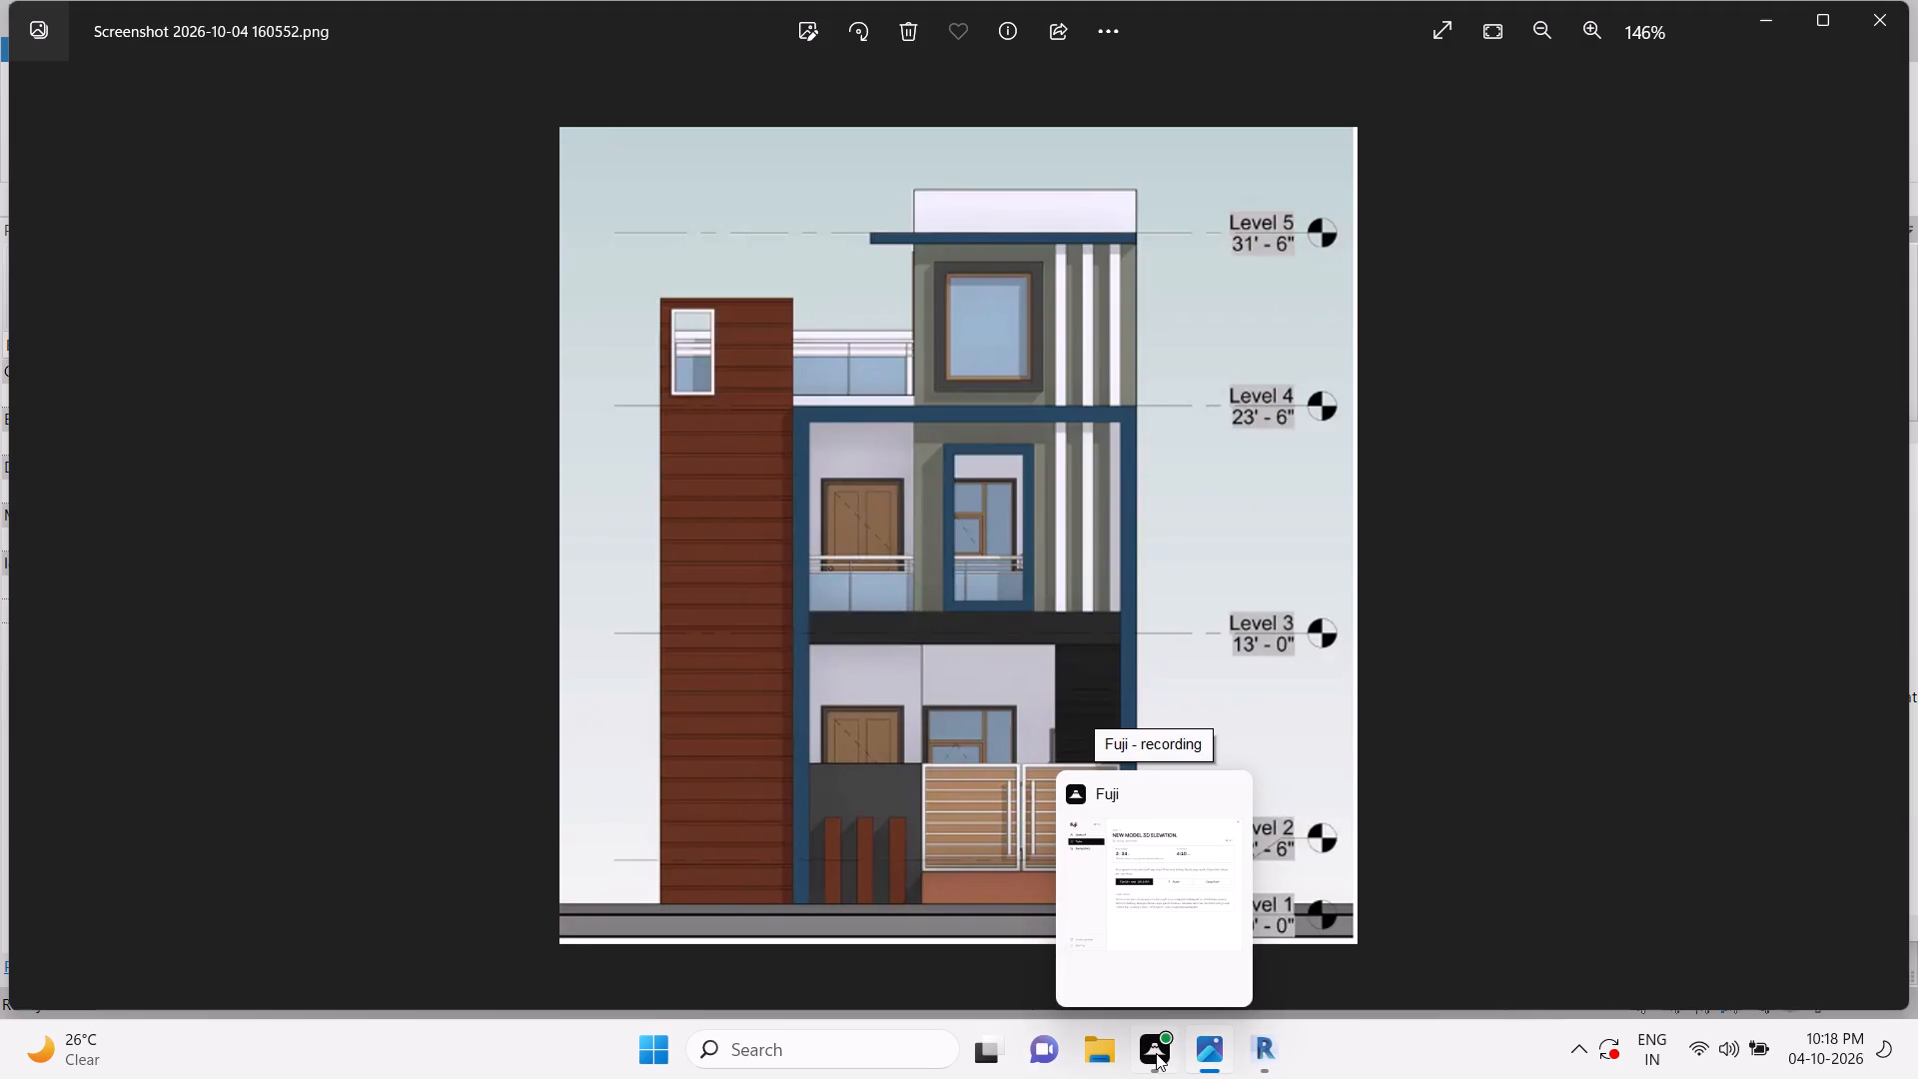
pyautogui.click(1257, 1057)
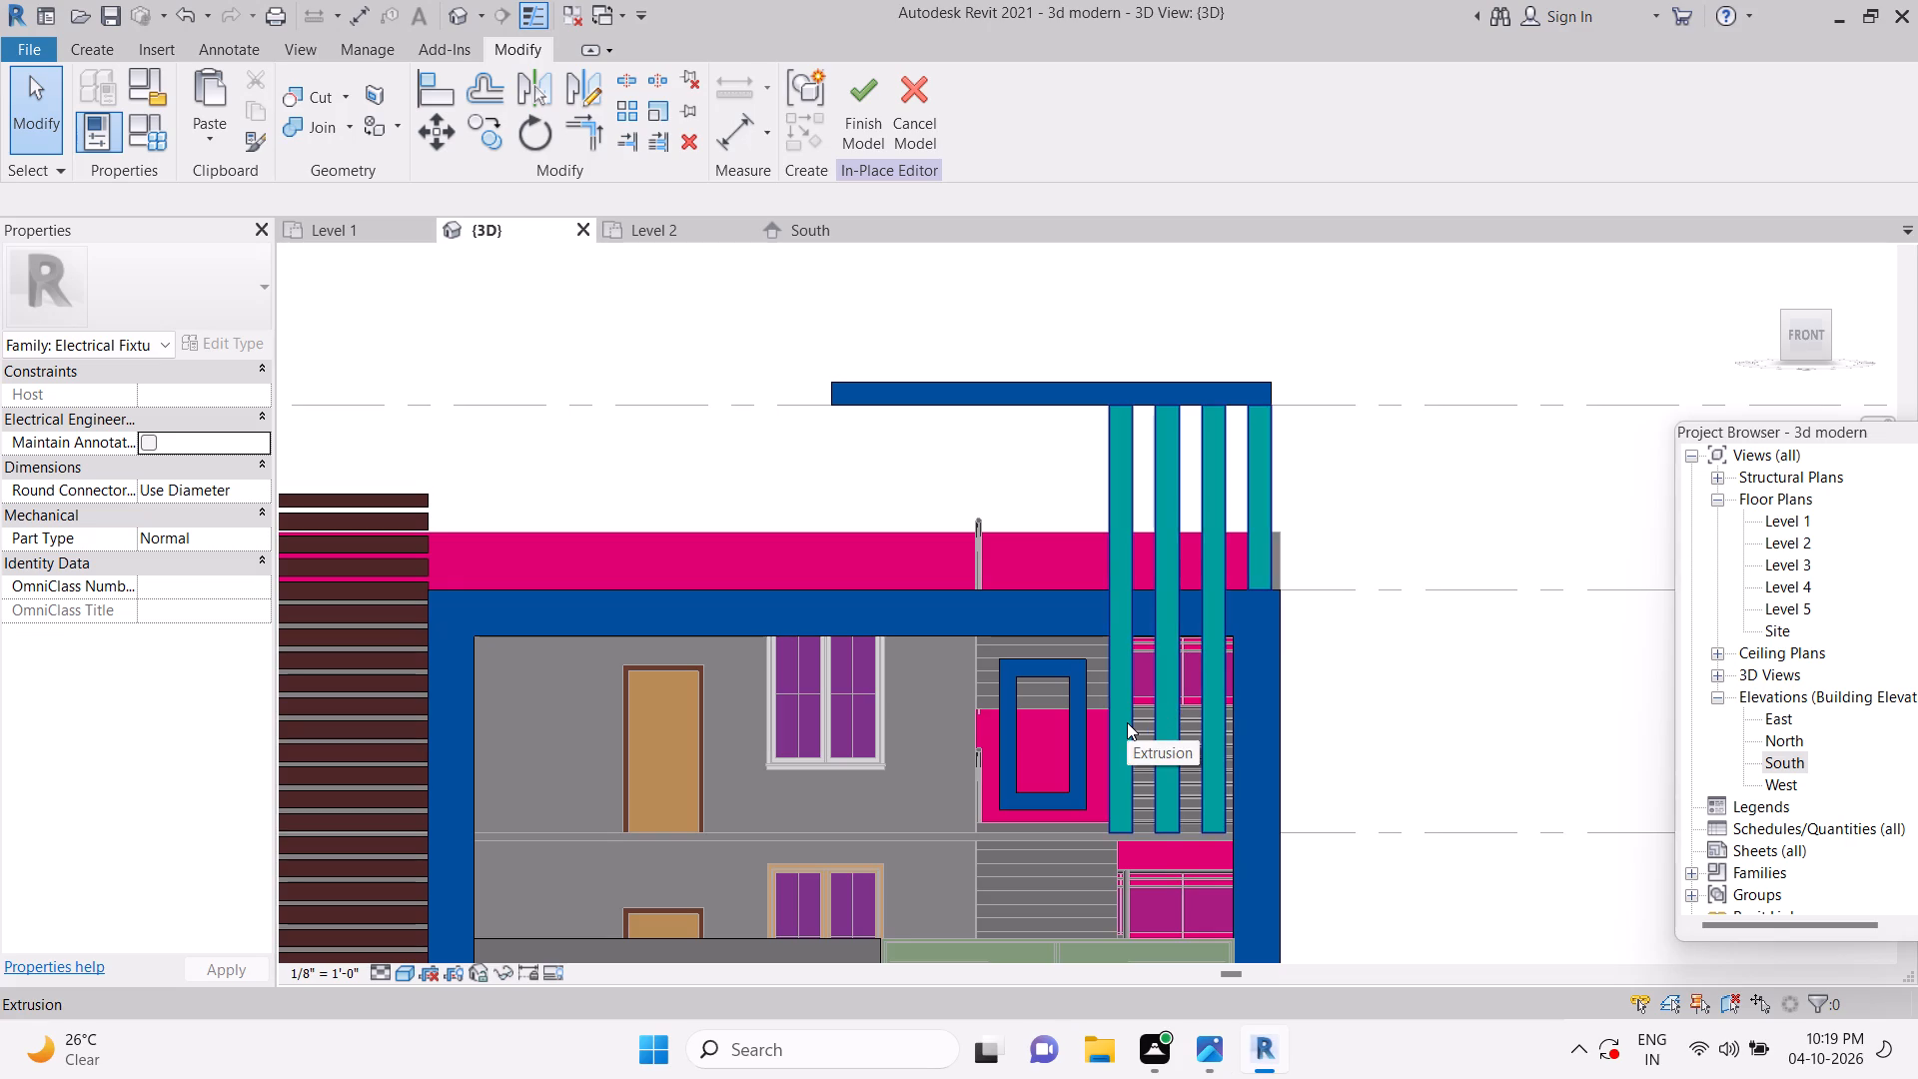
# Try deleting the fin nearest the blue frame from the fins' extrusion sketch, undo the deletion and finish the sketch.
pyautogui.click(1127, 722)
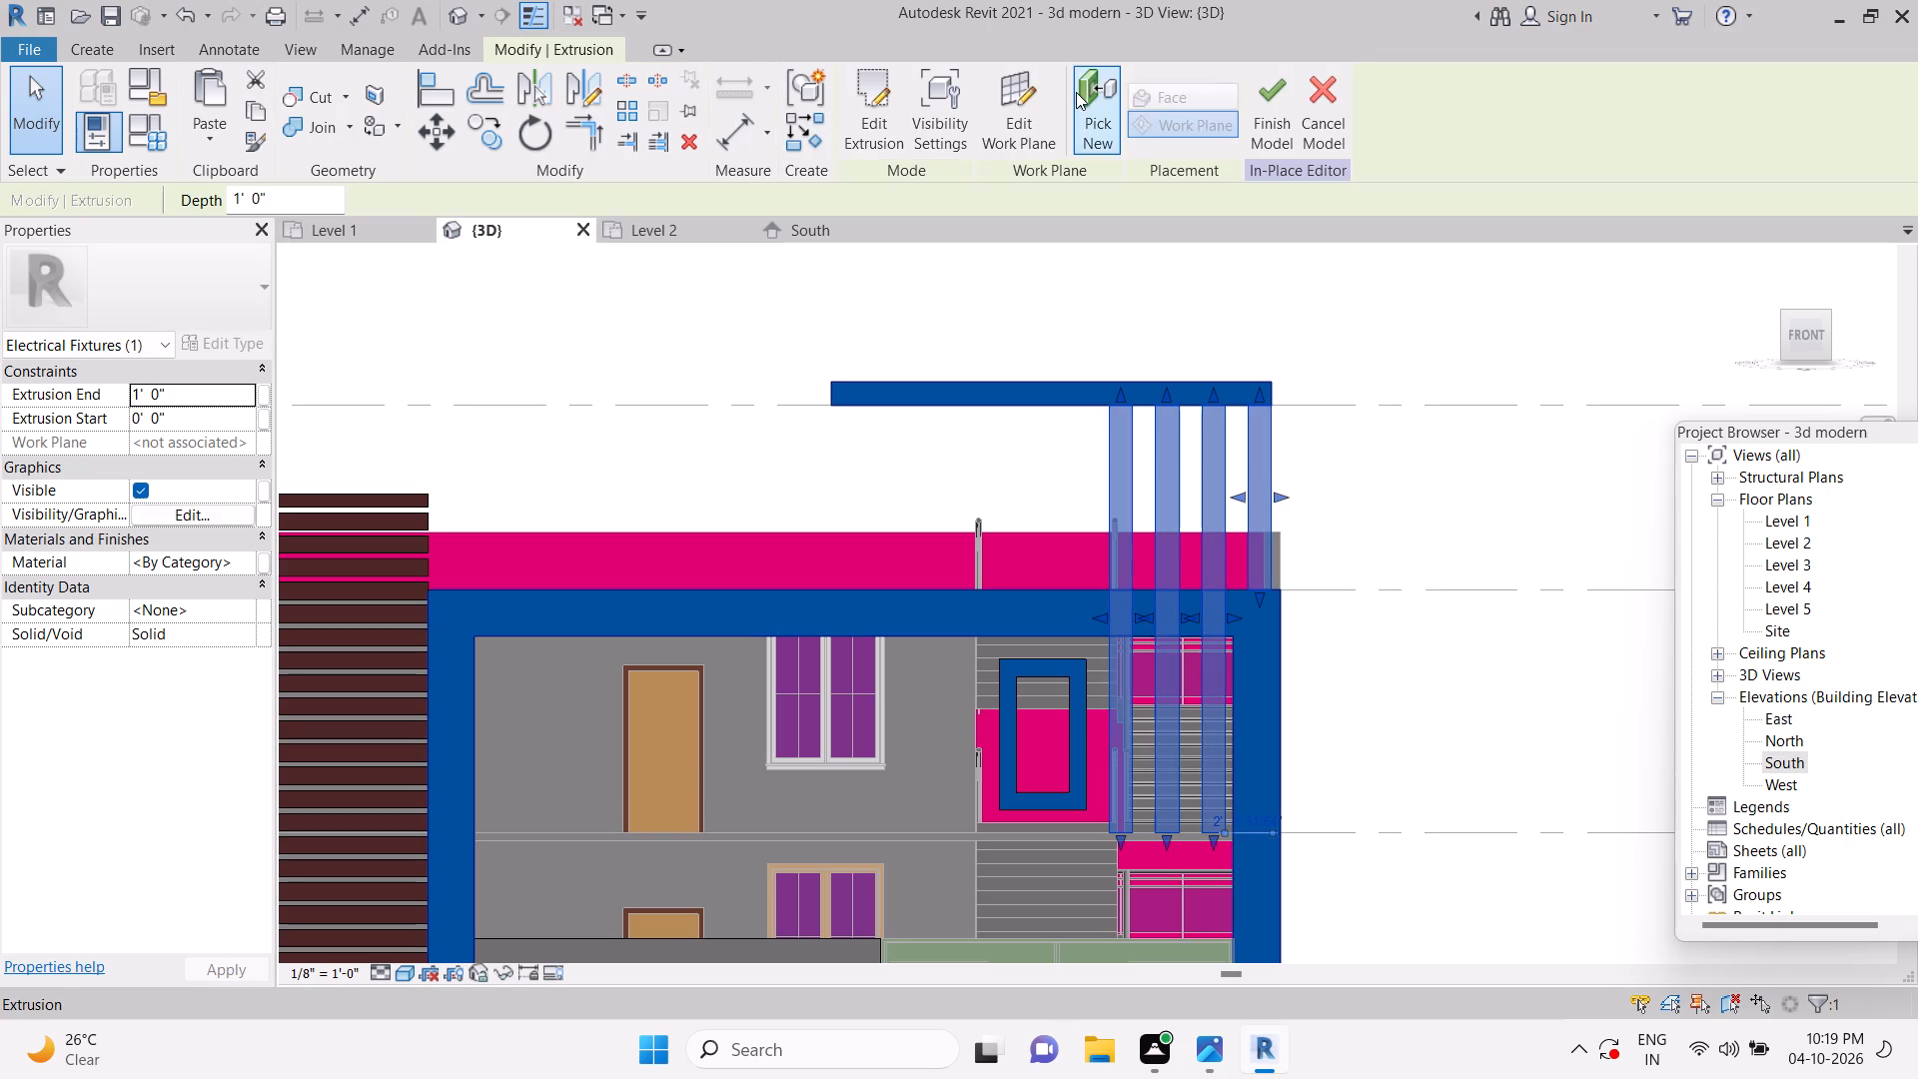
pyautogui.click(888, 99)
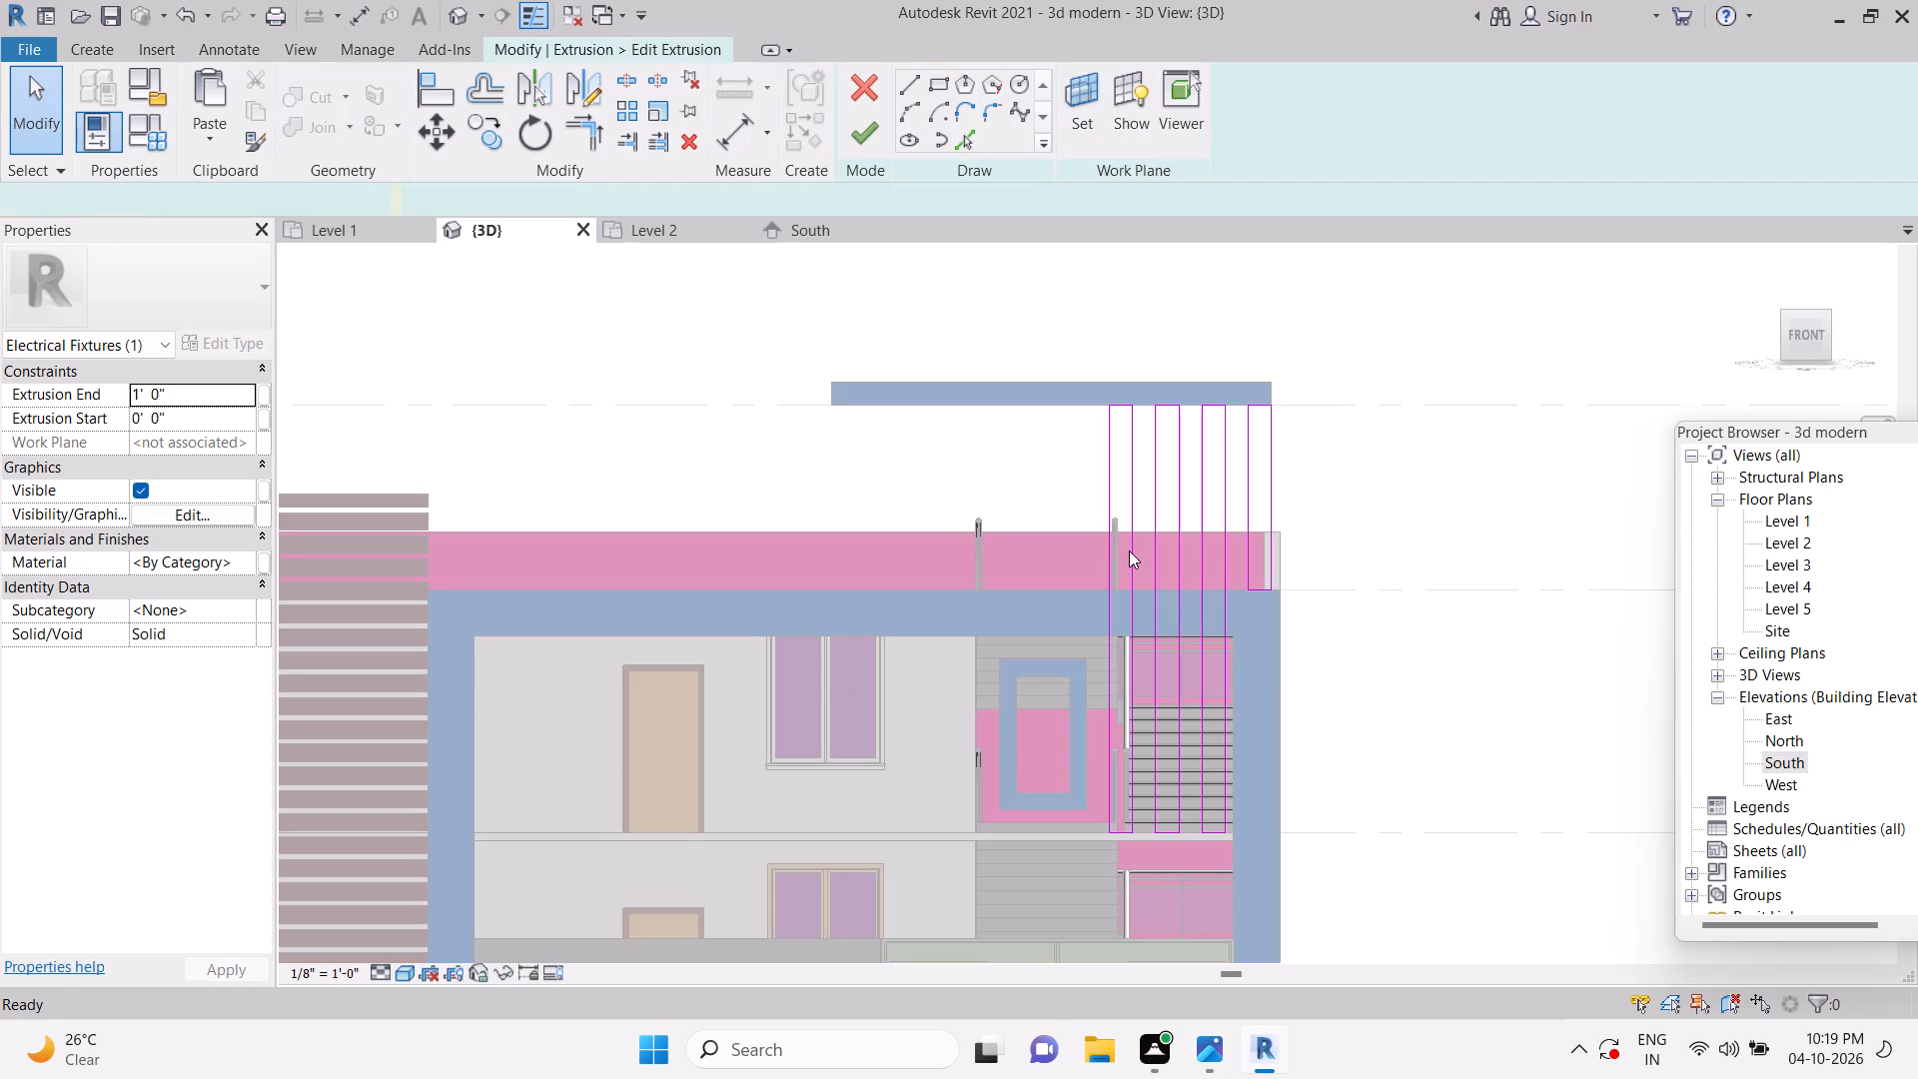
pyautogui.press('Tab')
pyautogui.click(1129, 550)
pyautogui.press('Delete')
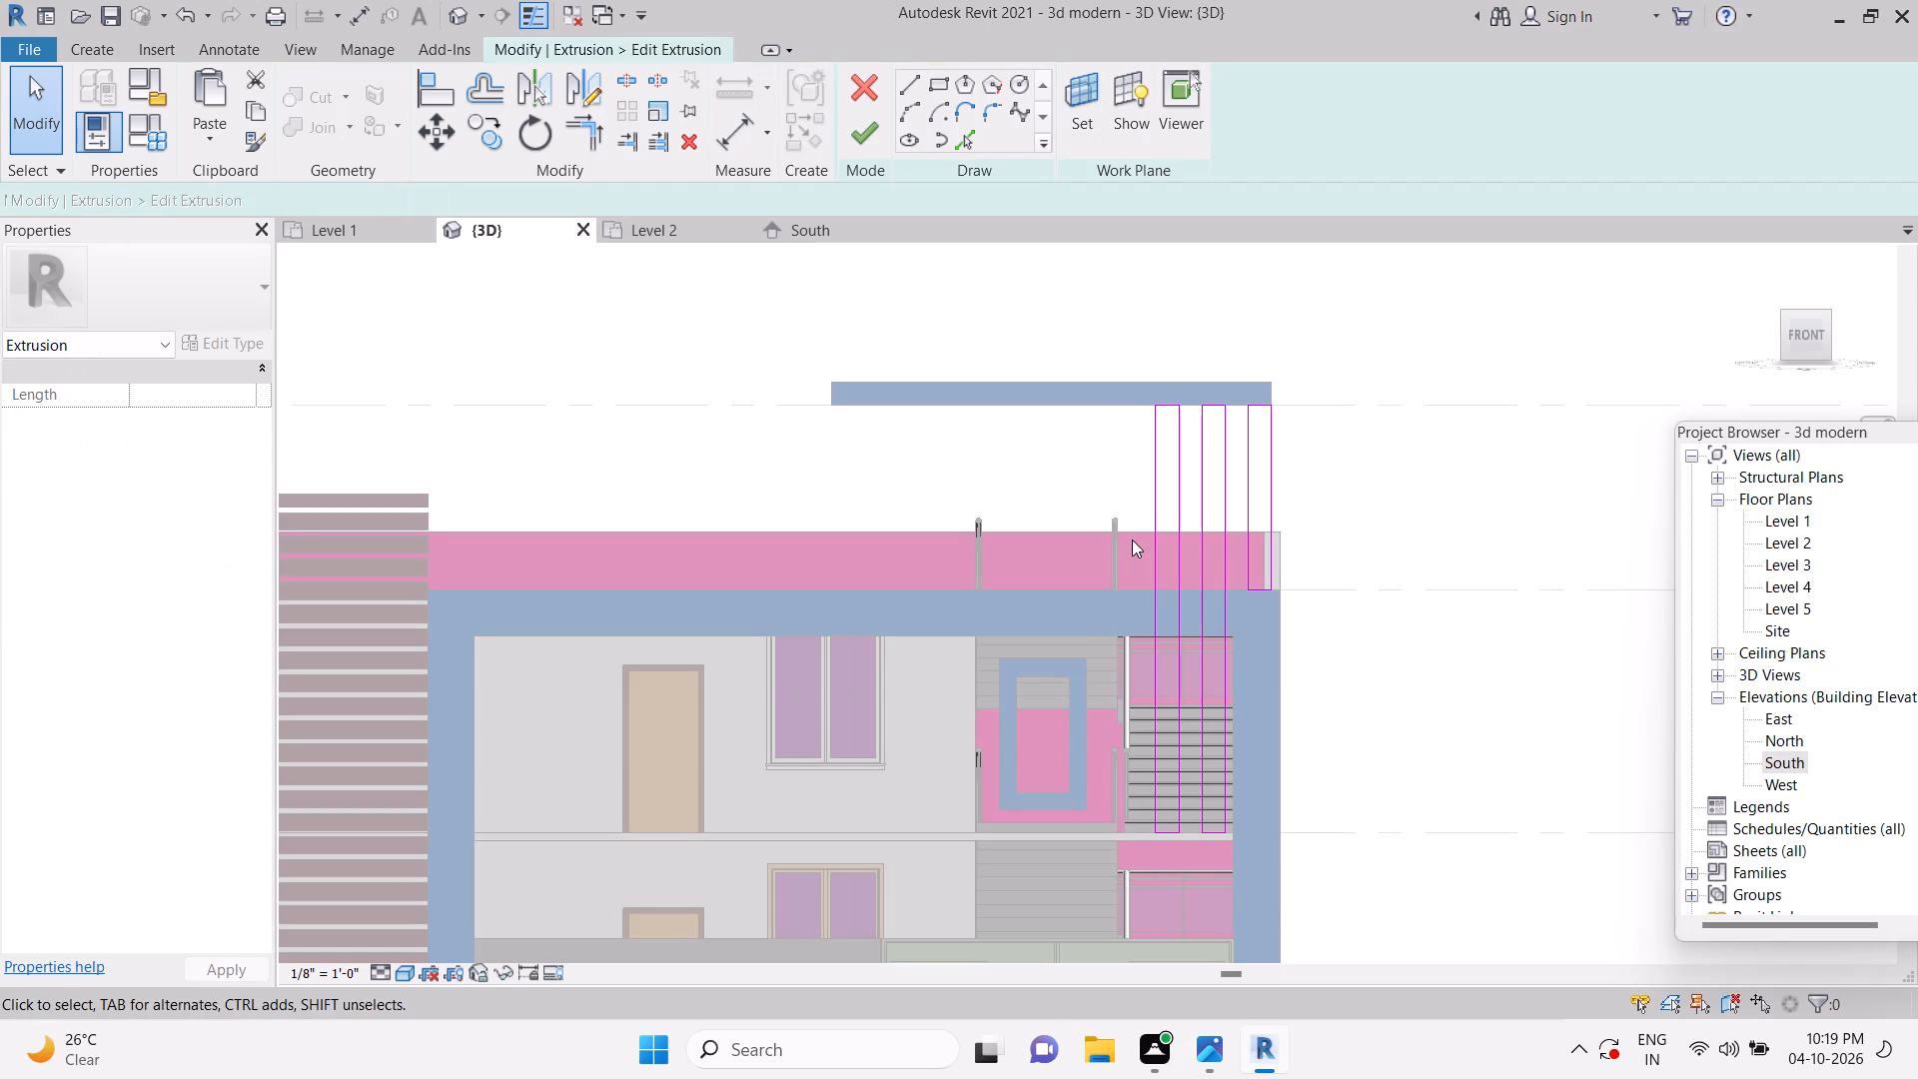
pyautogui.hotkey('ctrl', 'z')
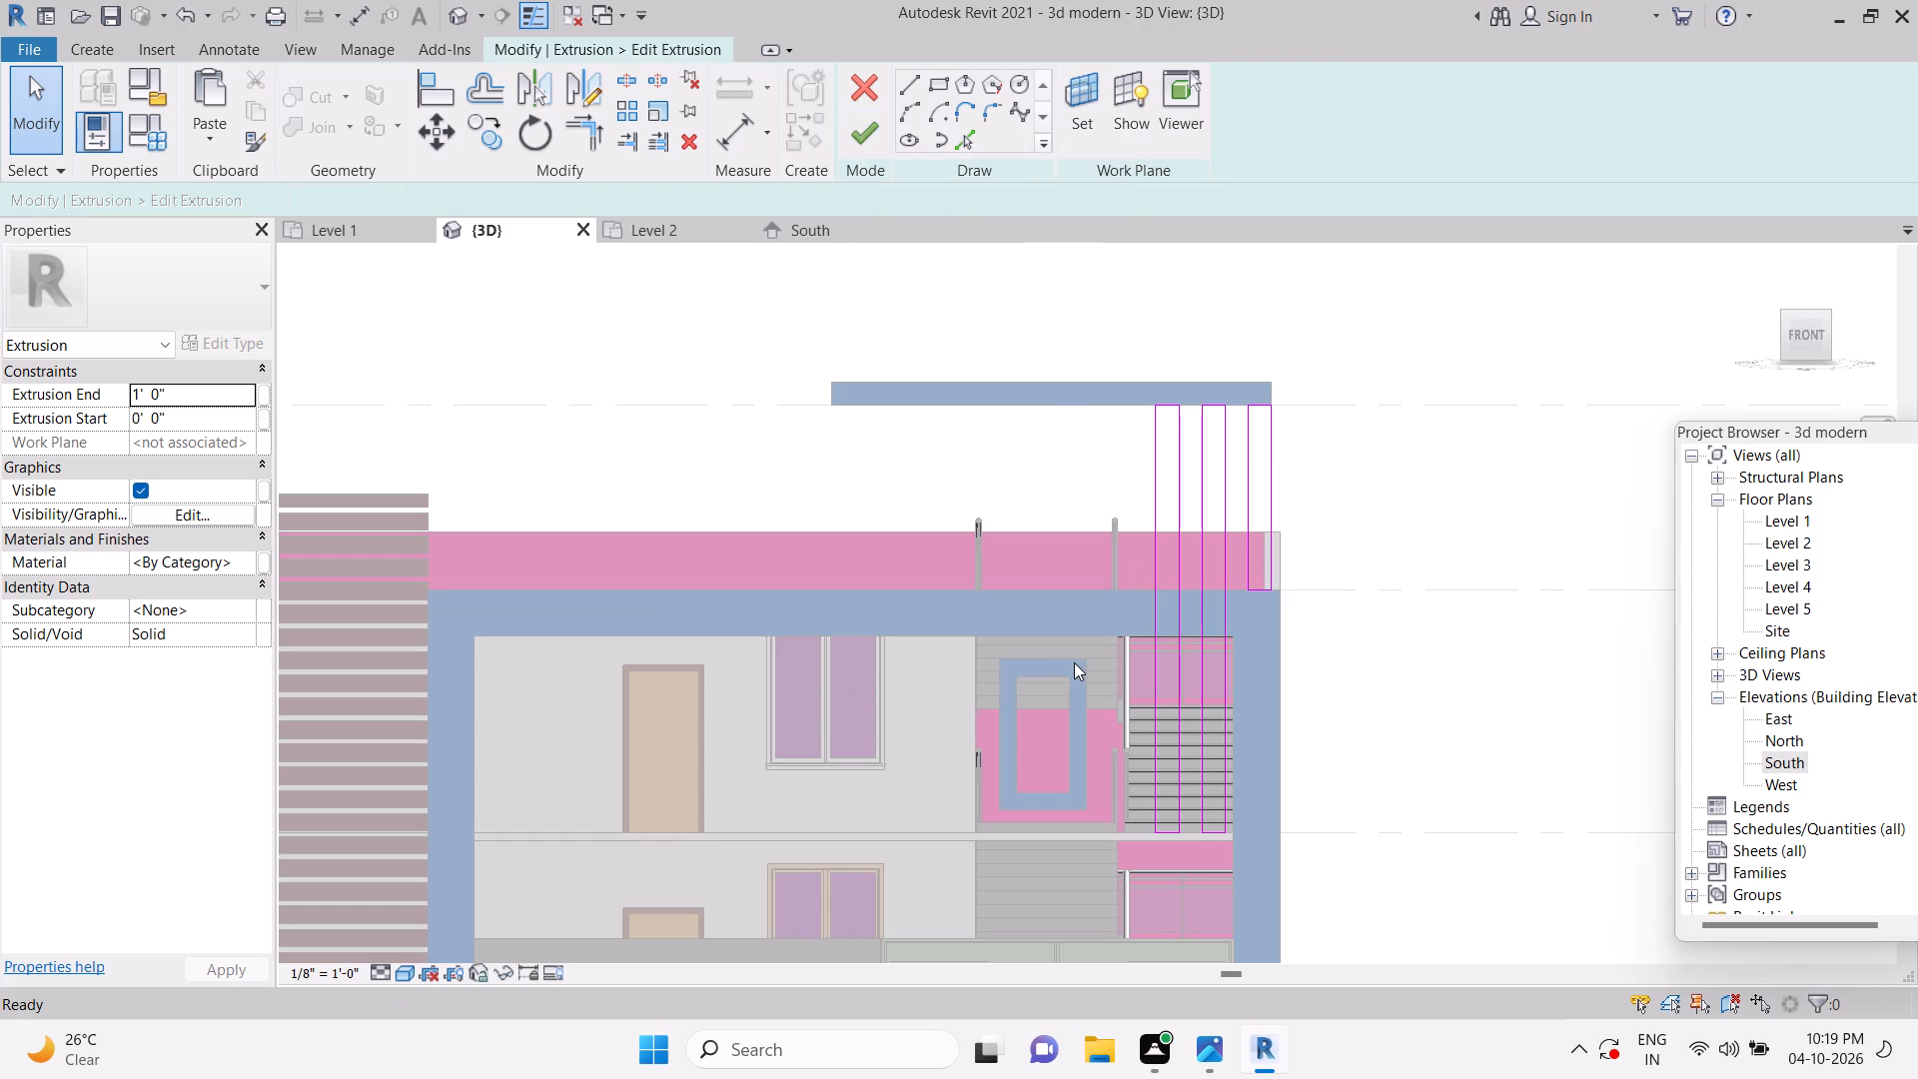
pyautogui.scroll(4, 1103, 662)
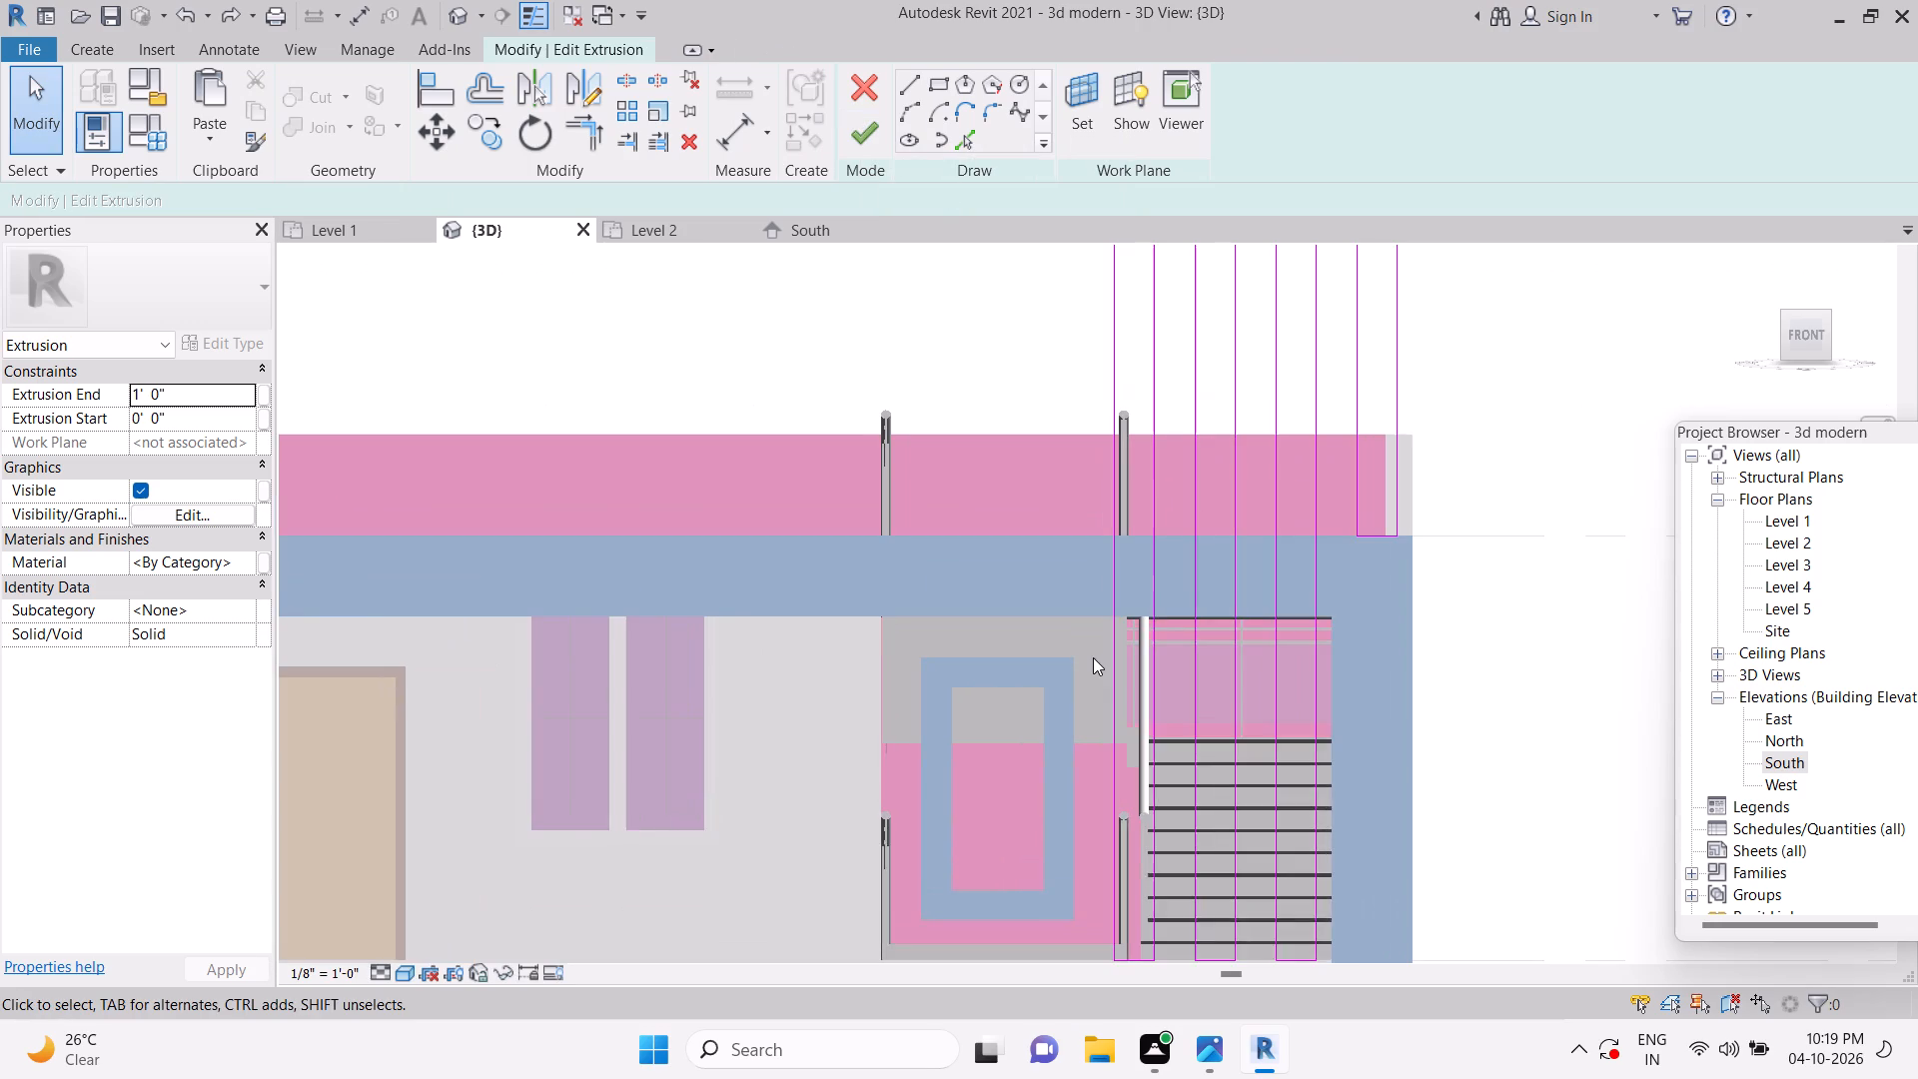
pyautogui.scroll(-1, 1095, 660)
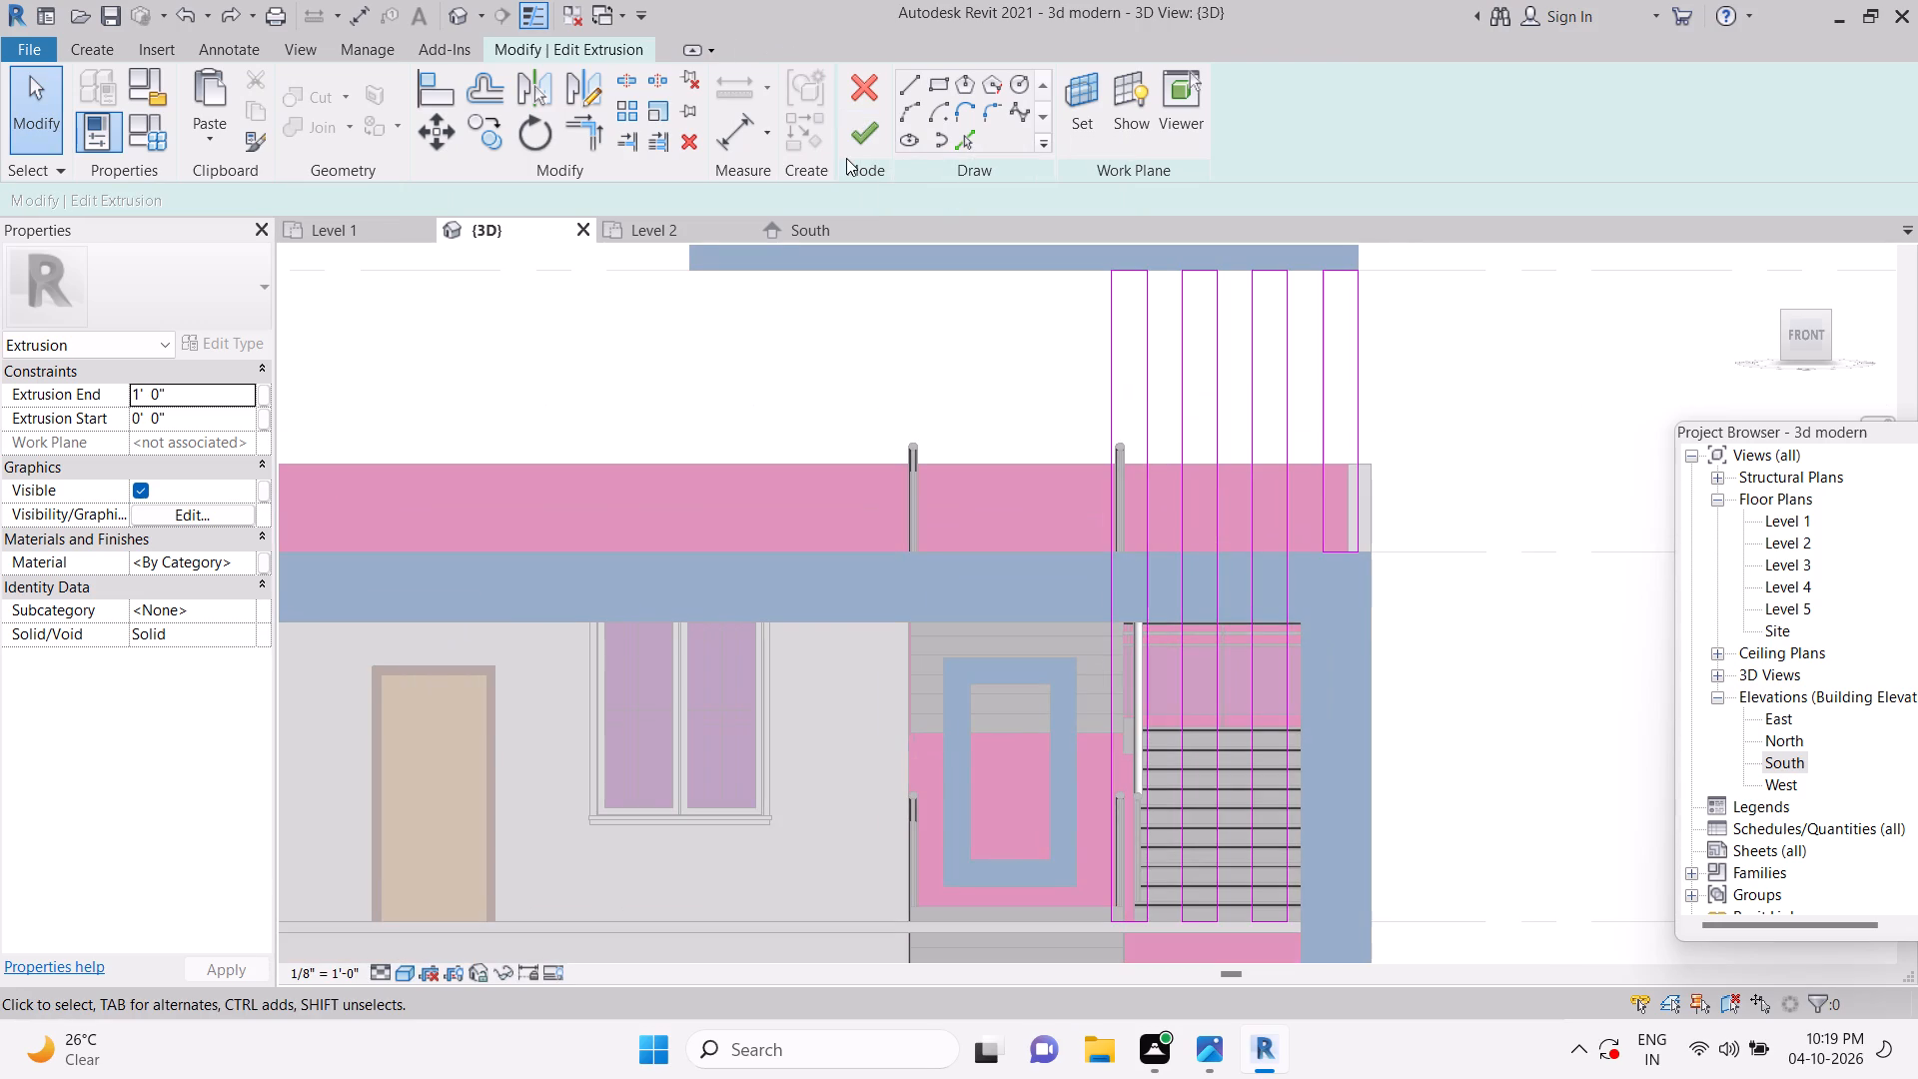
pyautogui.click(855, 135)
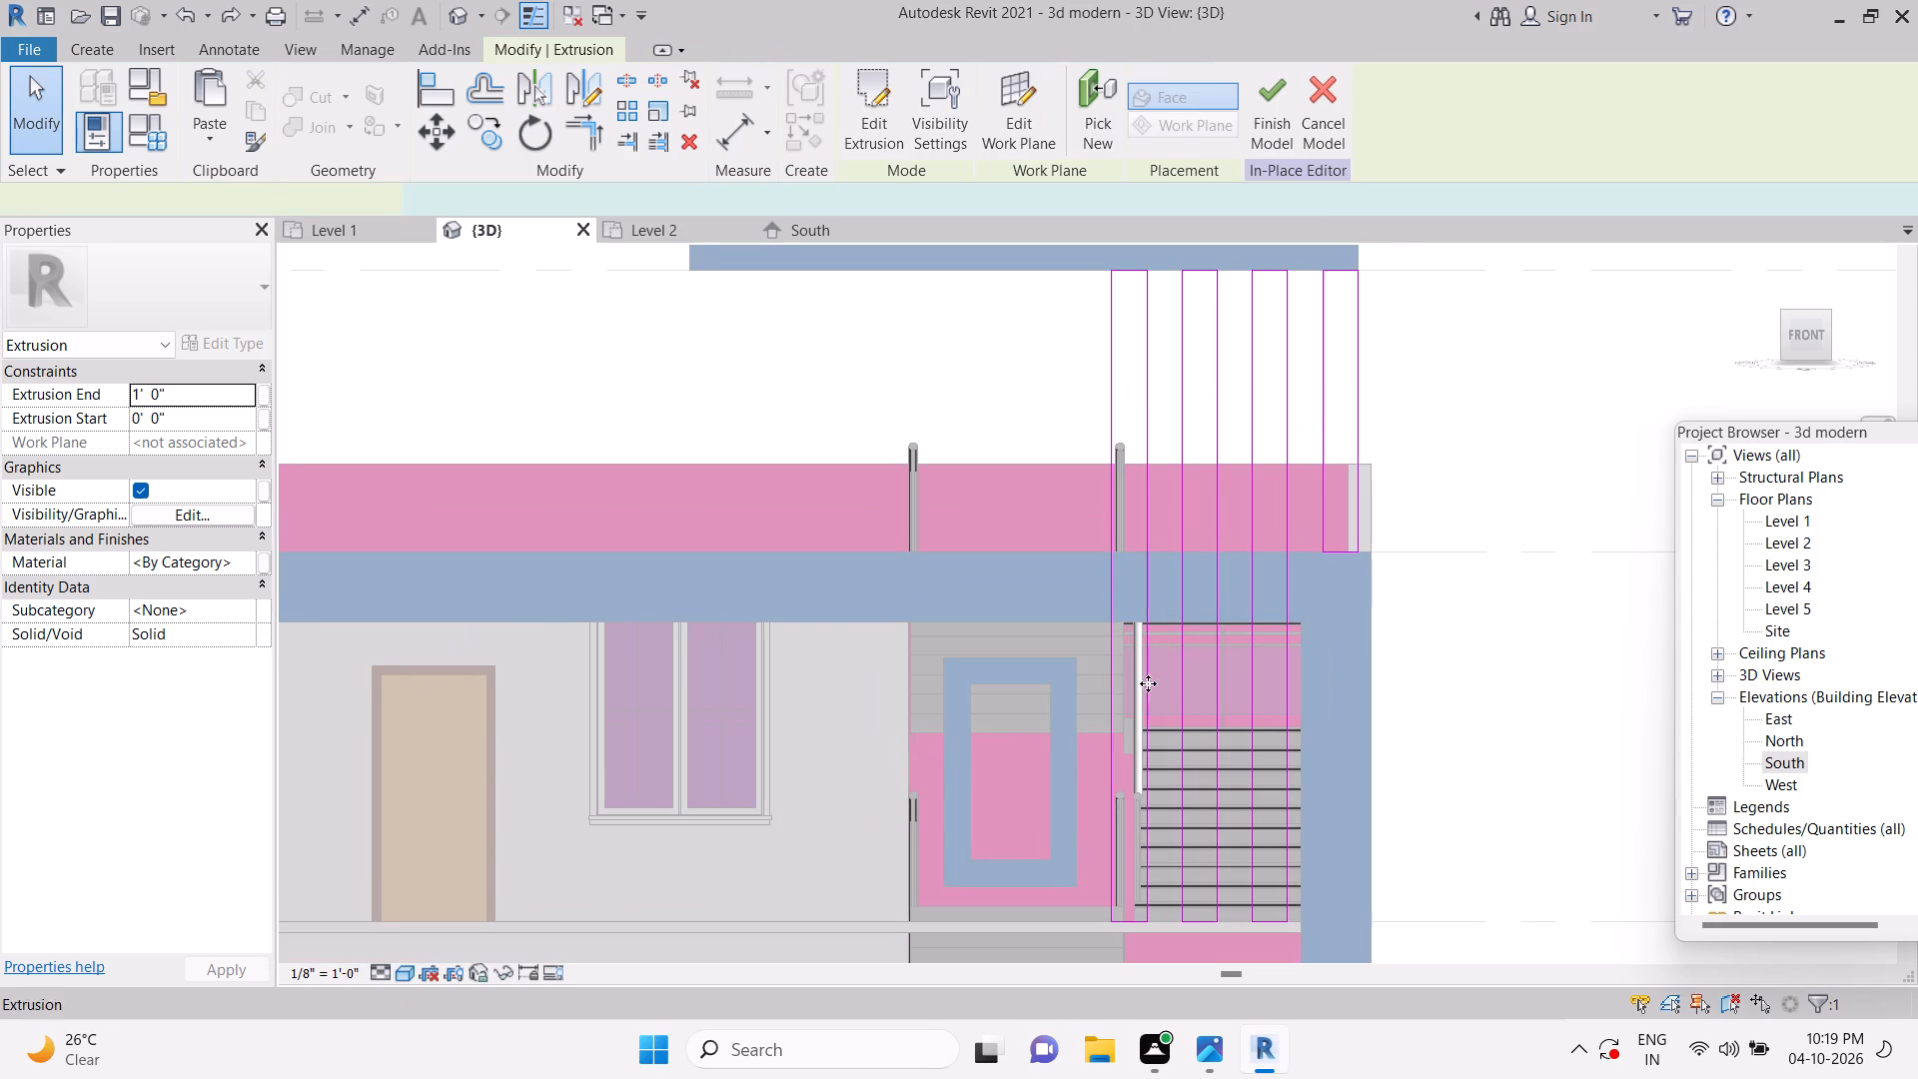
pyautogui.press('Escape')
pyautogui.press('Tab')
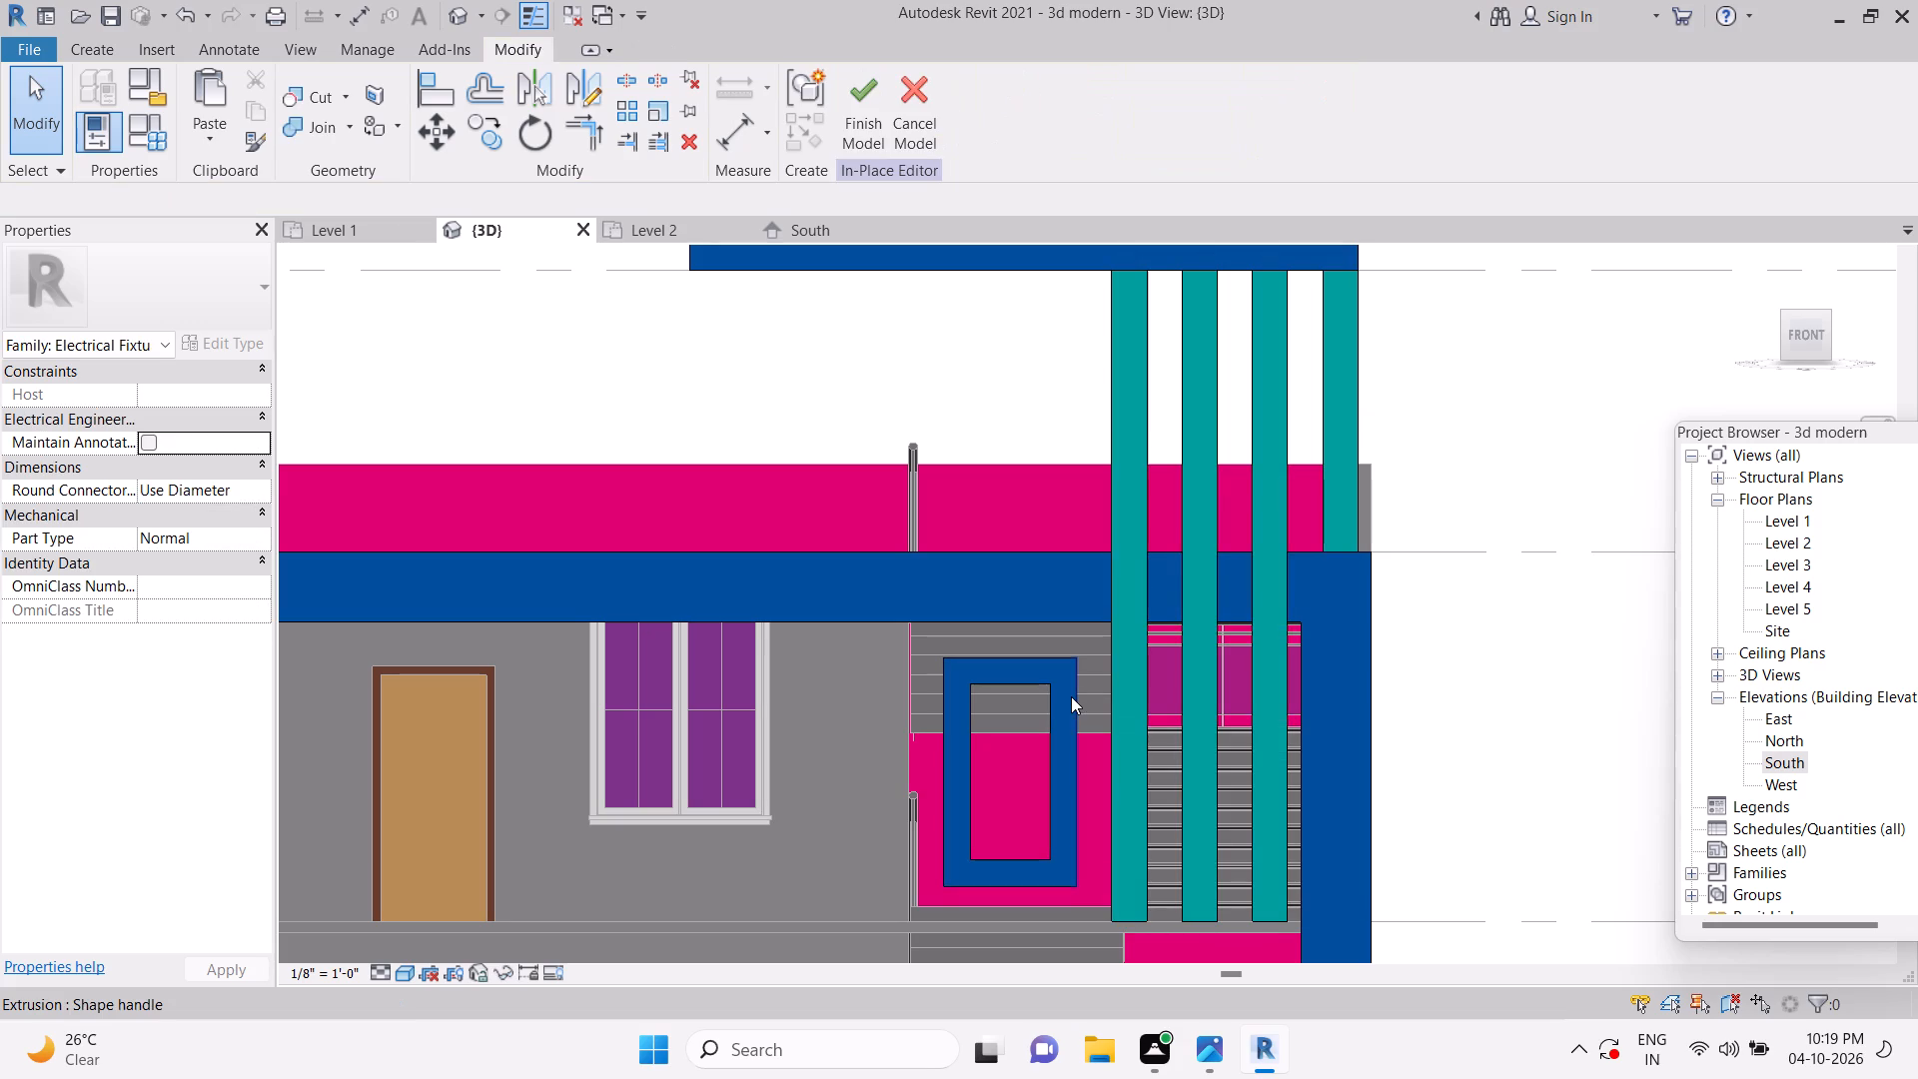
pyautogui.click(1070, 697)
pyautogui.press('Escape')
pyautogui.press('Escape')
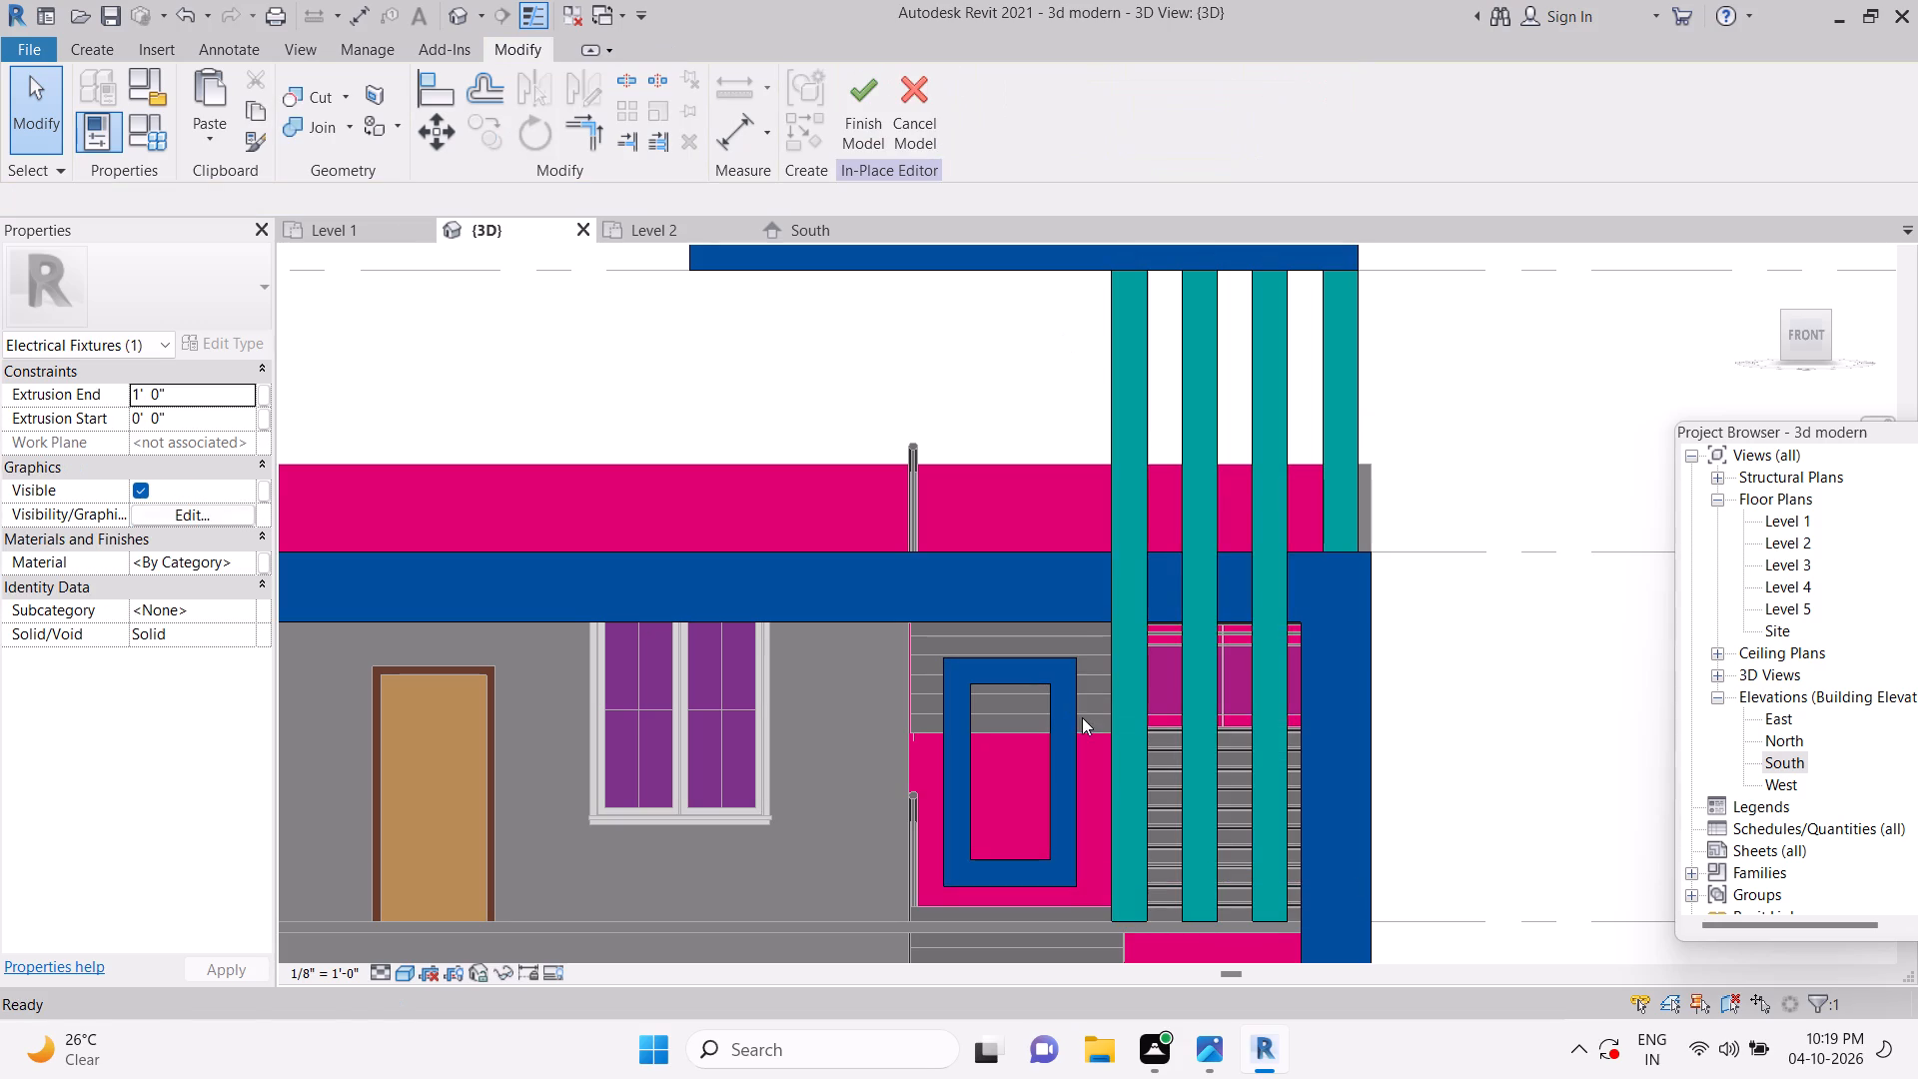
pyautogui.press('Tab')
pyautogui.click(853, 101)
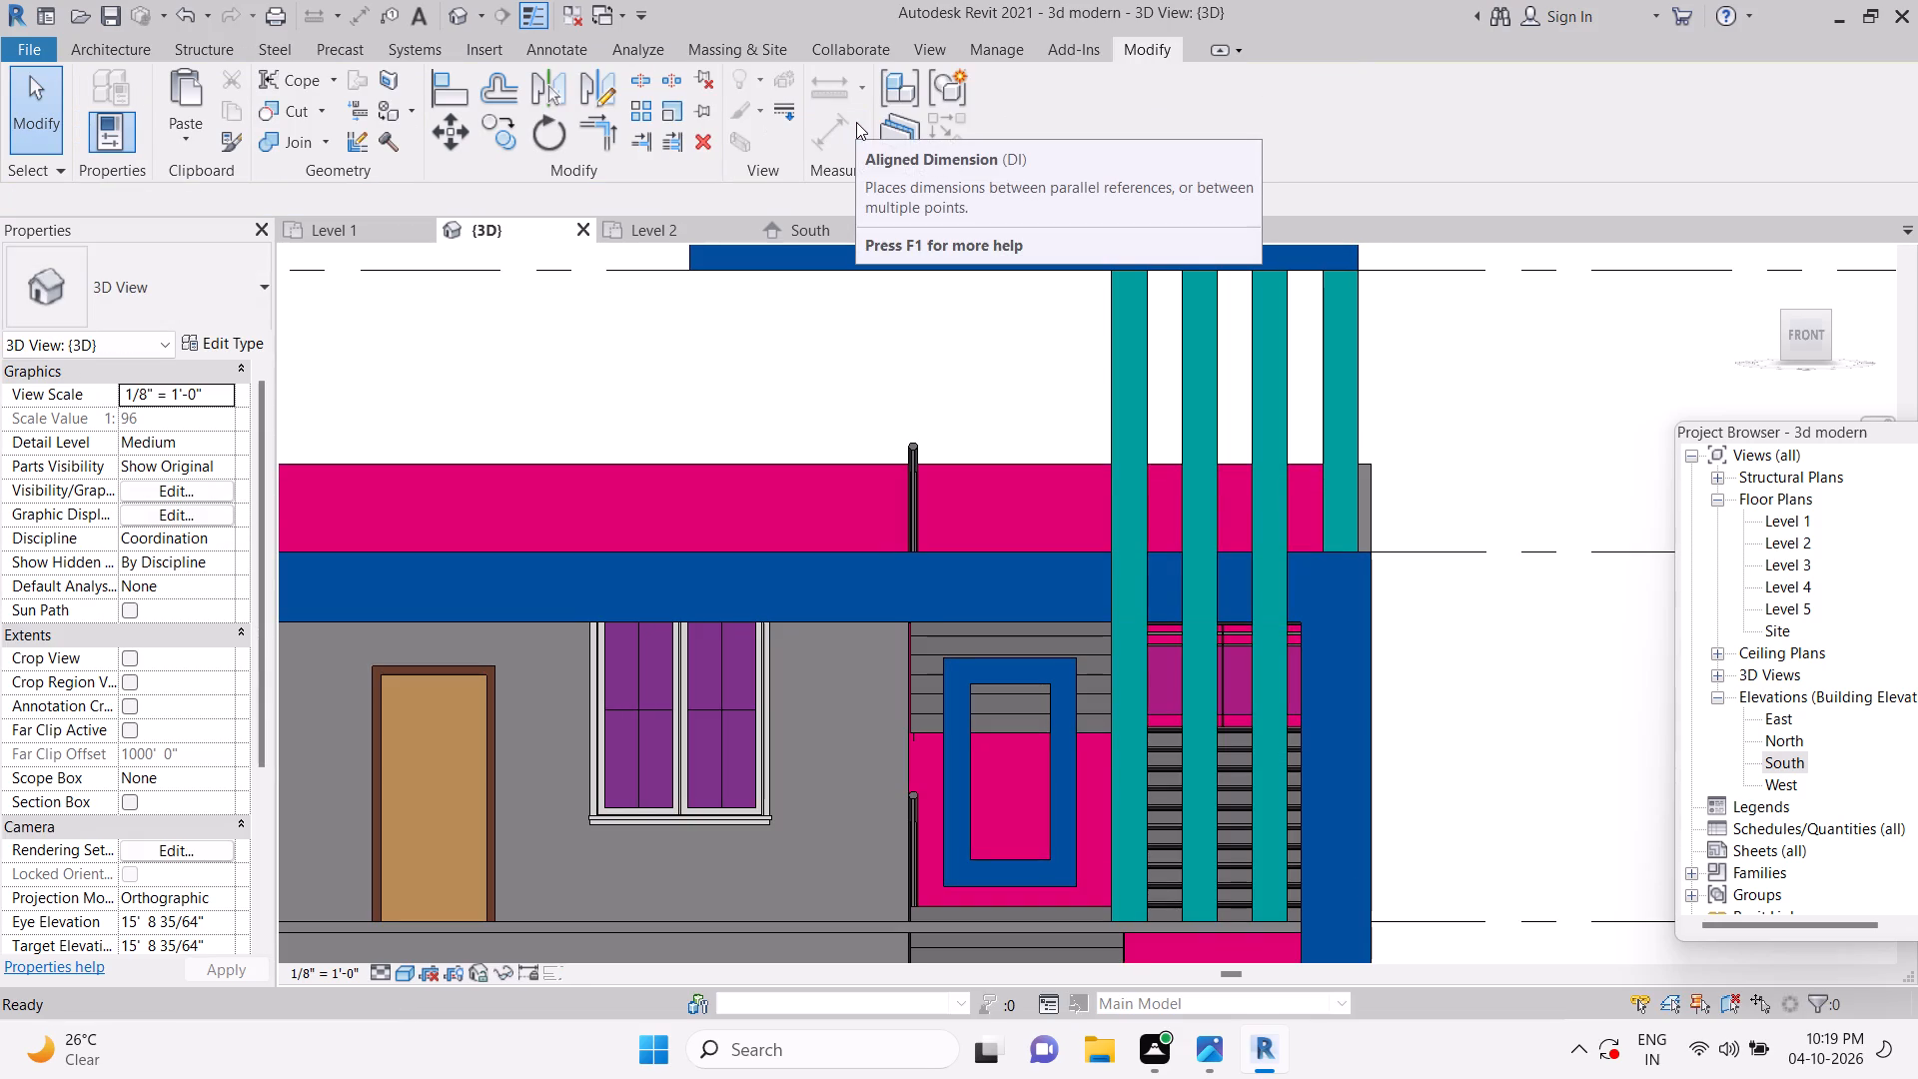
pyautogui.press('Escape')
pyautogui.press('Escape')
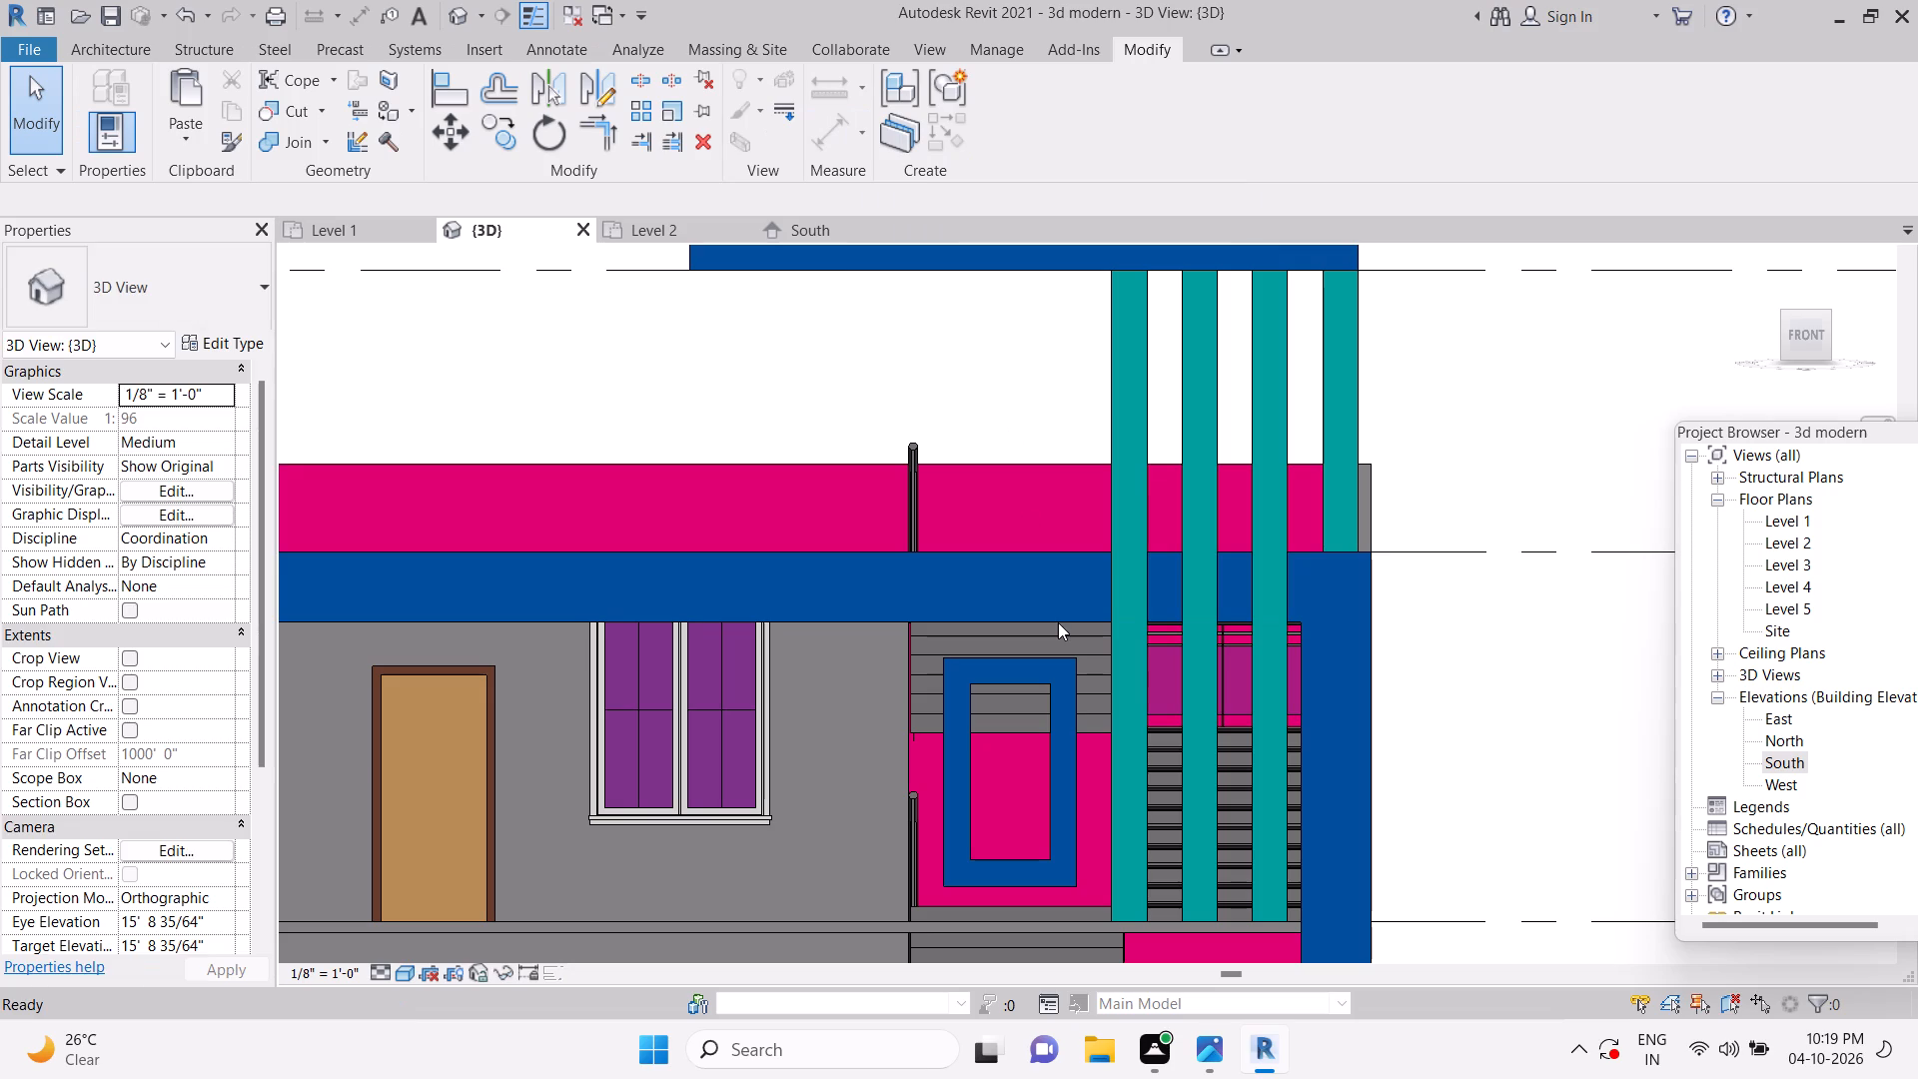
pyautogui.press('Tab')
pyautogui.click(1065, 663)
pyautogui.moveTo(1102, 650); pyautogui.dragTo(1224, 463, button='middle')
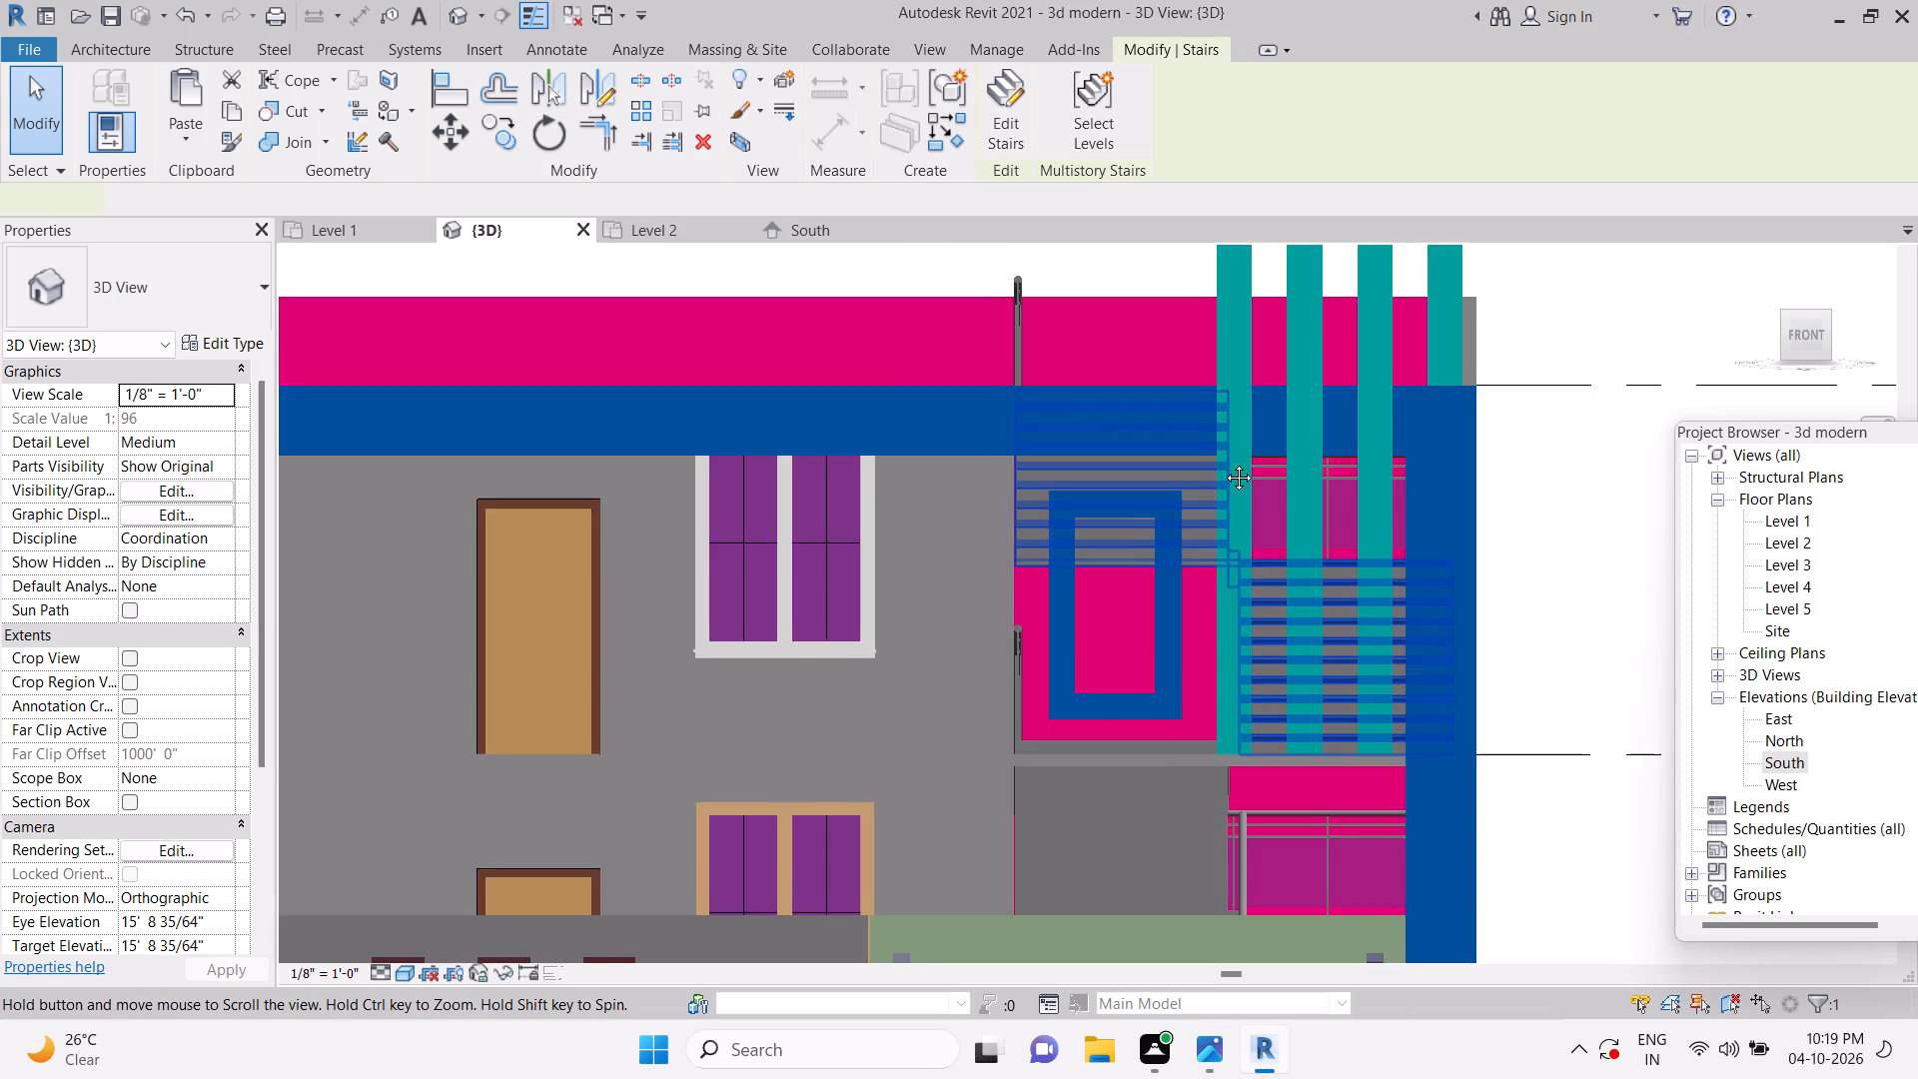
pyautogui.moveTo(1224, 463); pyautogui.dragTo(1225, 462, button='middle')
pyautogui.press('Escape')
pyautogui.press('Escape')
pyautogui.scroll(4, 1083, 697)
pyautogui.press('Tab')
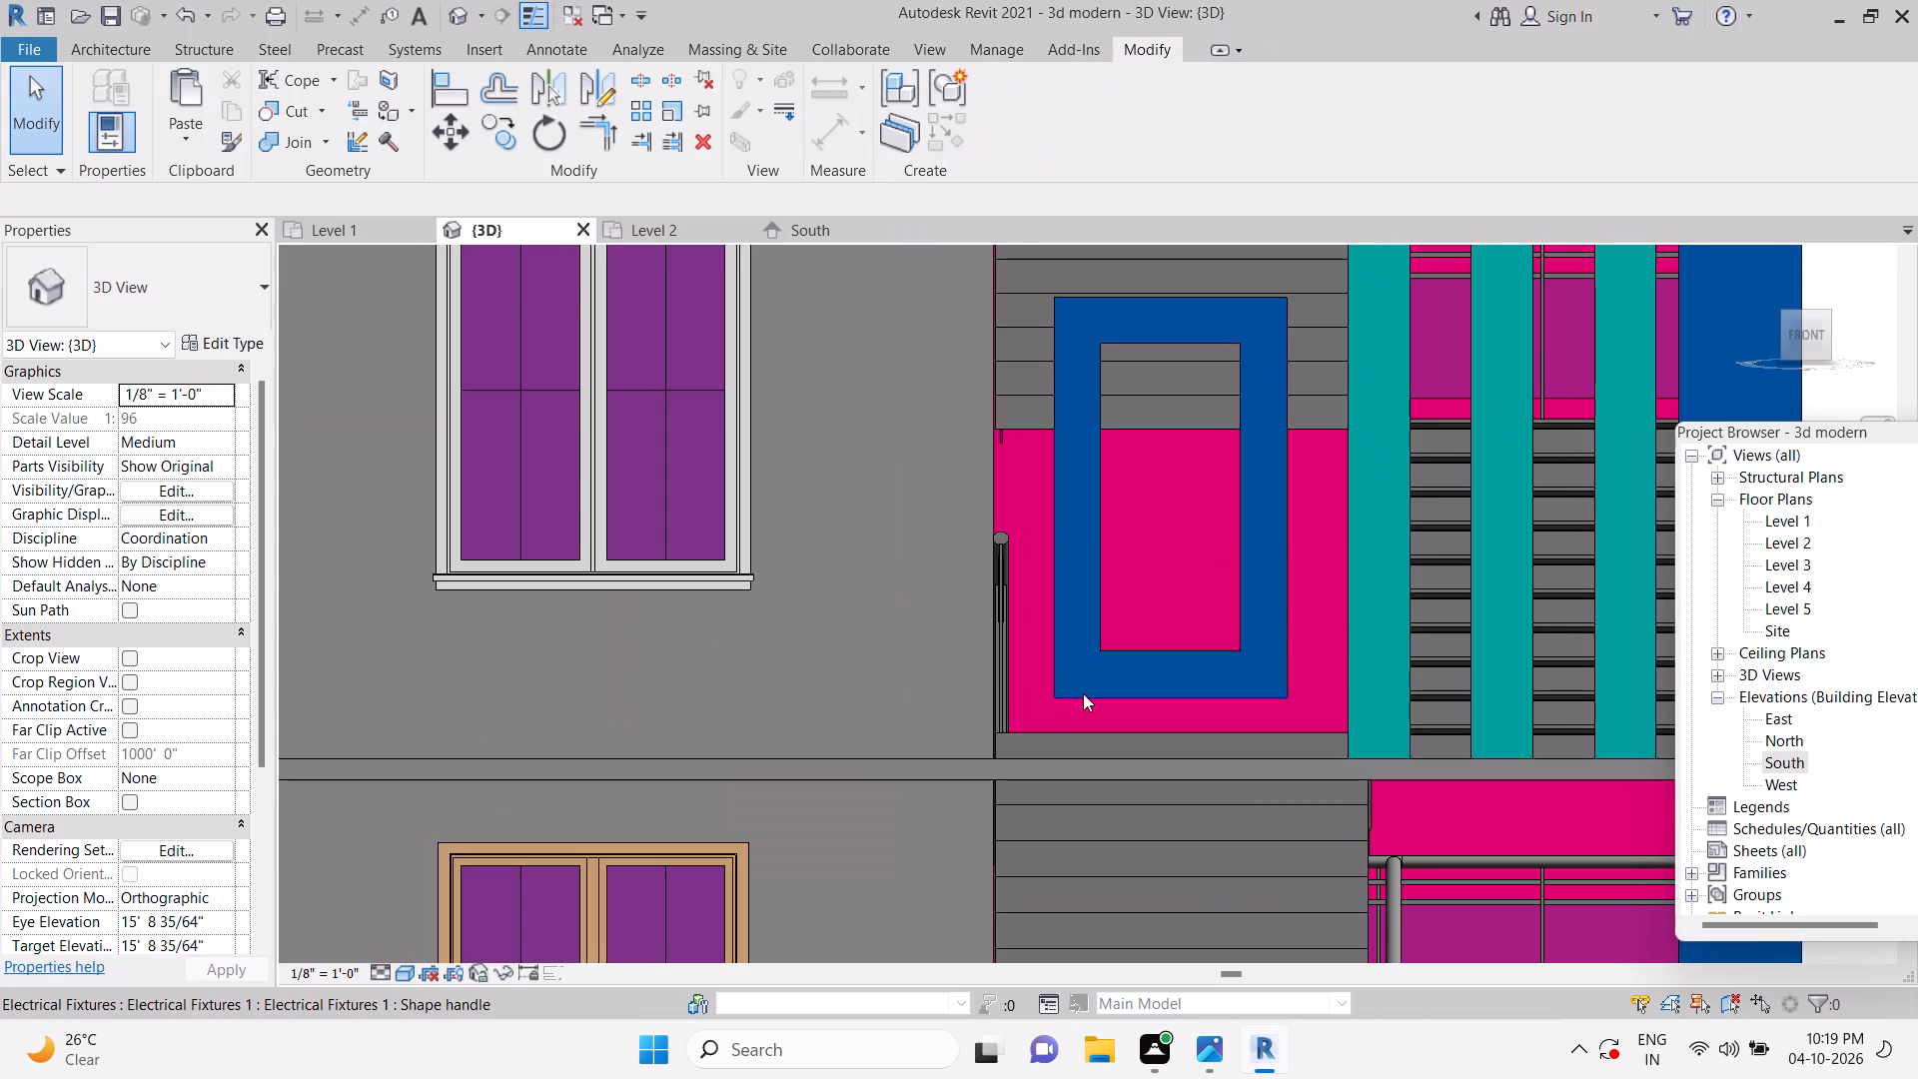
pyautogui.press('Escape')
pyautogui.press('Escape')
# Reopen the in-place facade model for editing and nudge the blue opening frame three steps toward the vertical fins.
pyautogui.click(1114, 651)
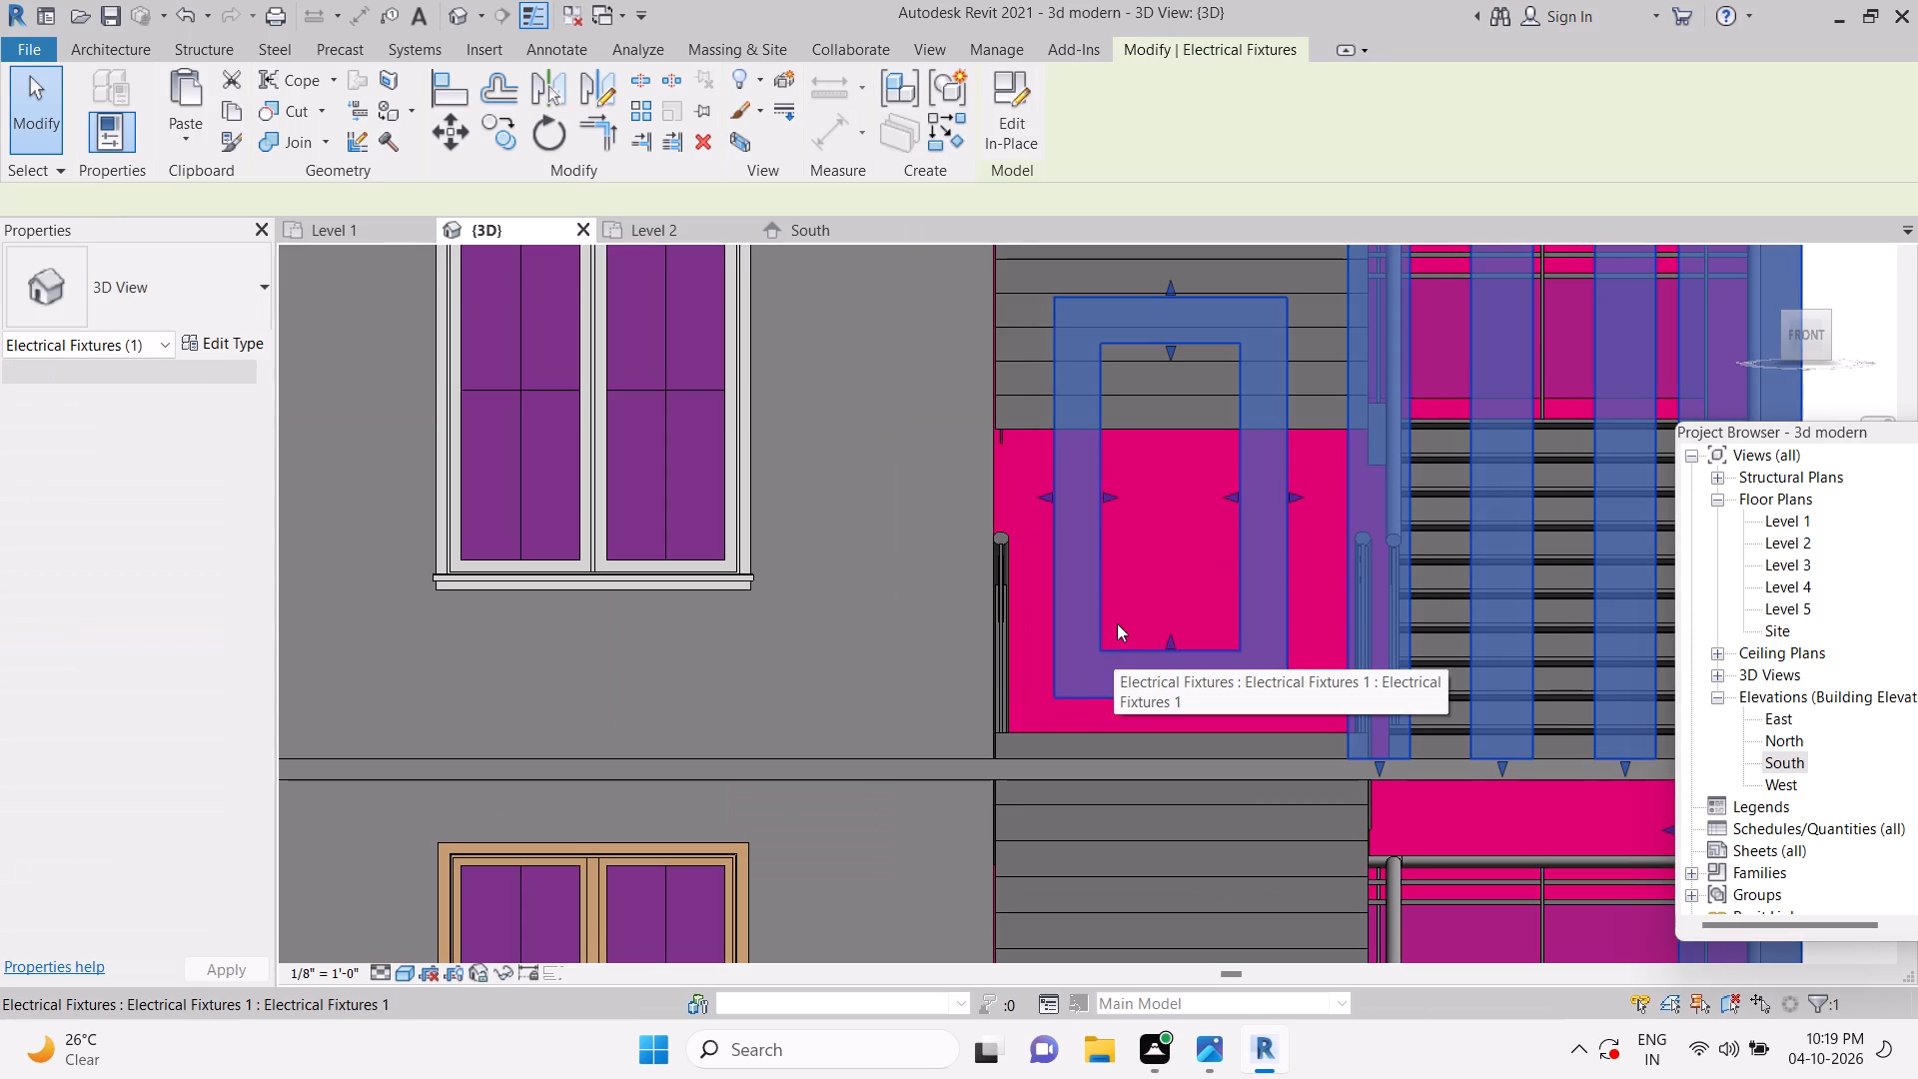
pyautogui.click(999, 122)
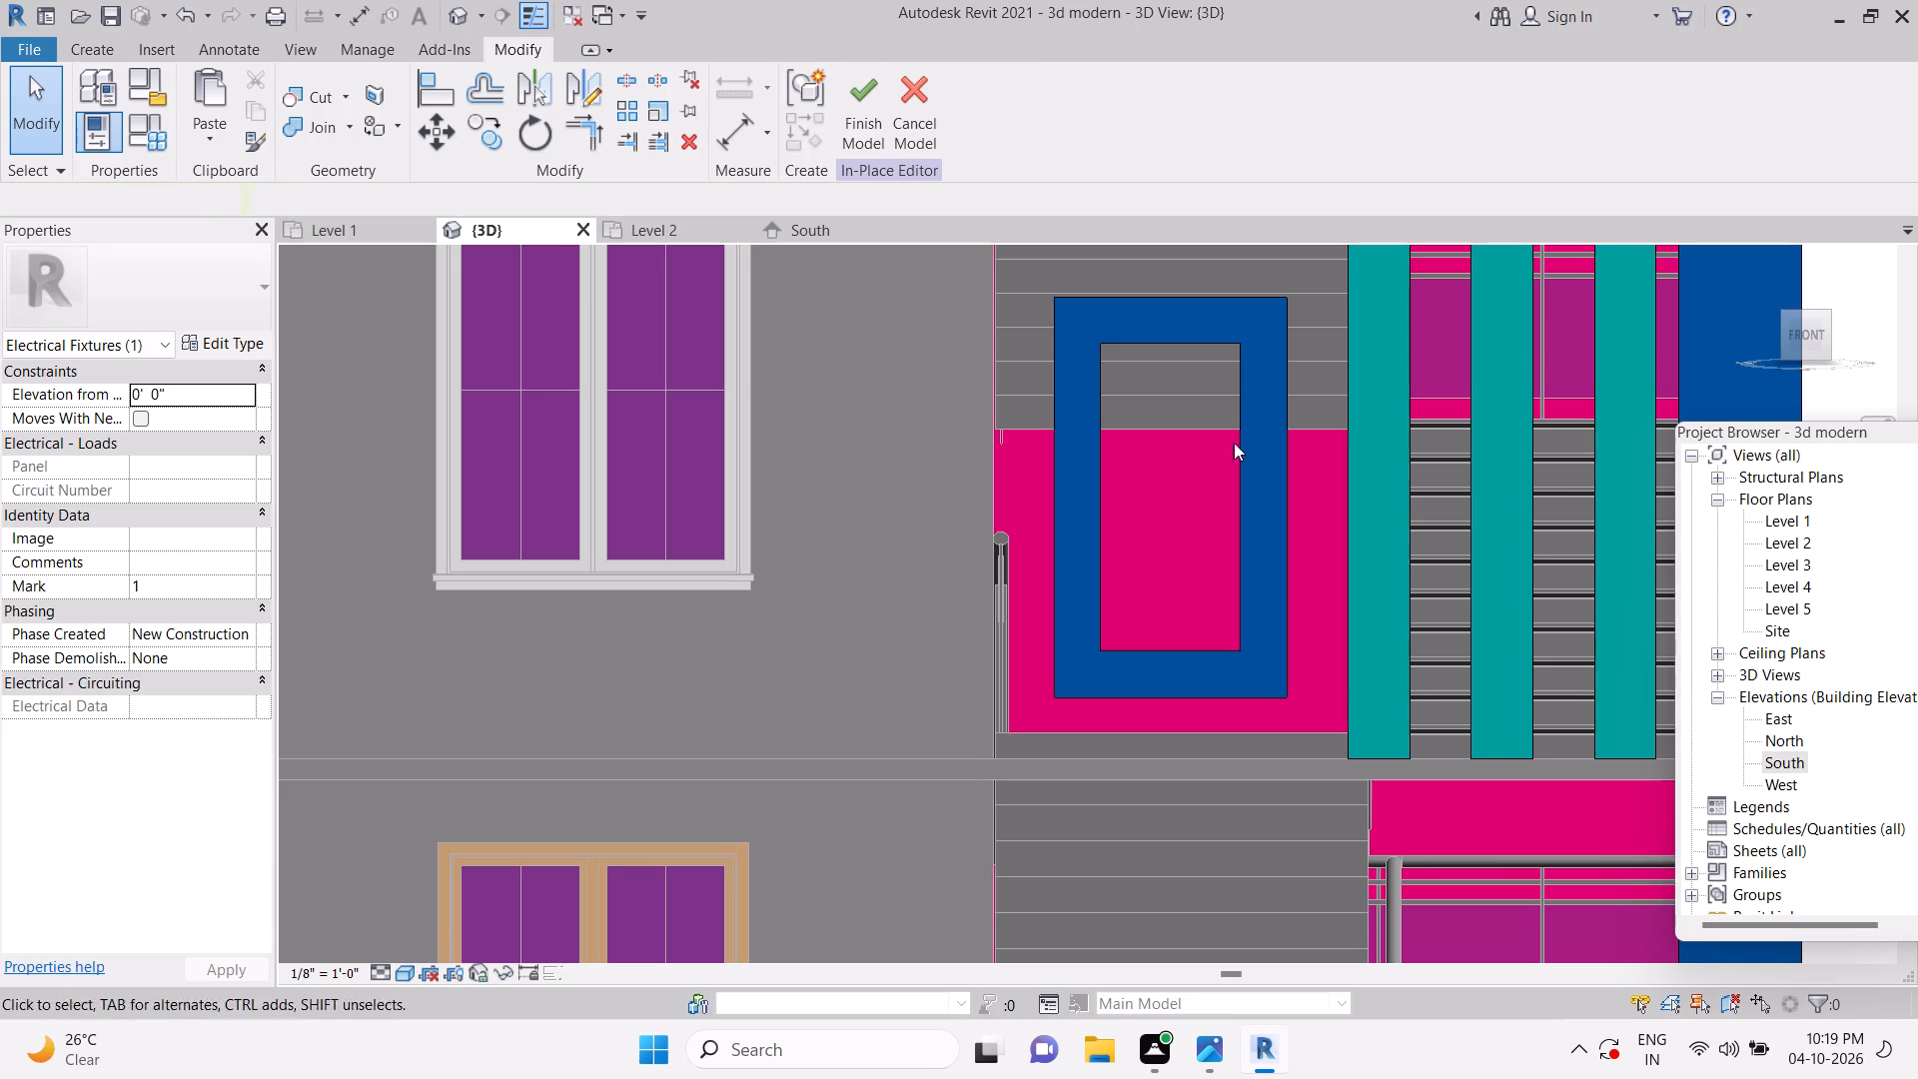
pyautogui.click(1241, 443)
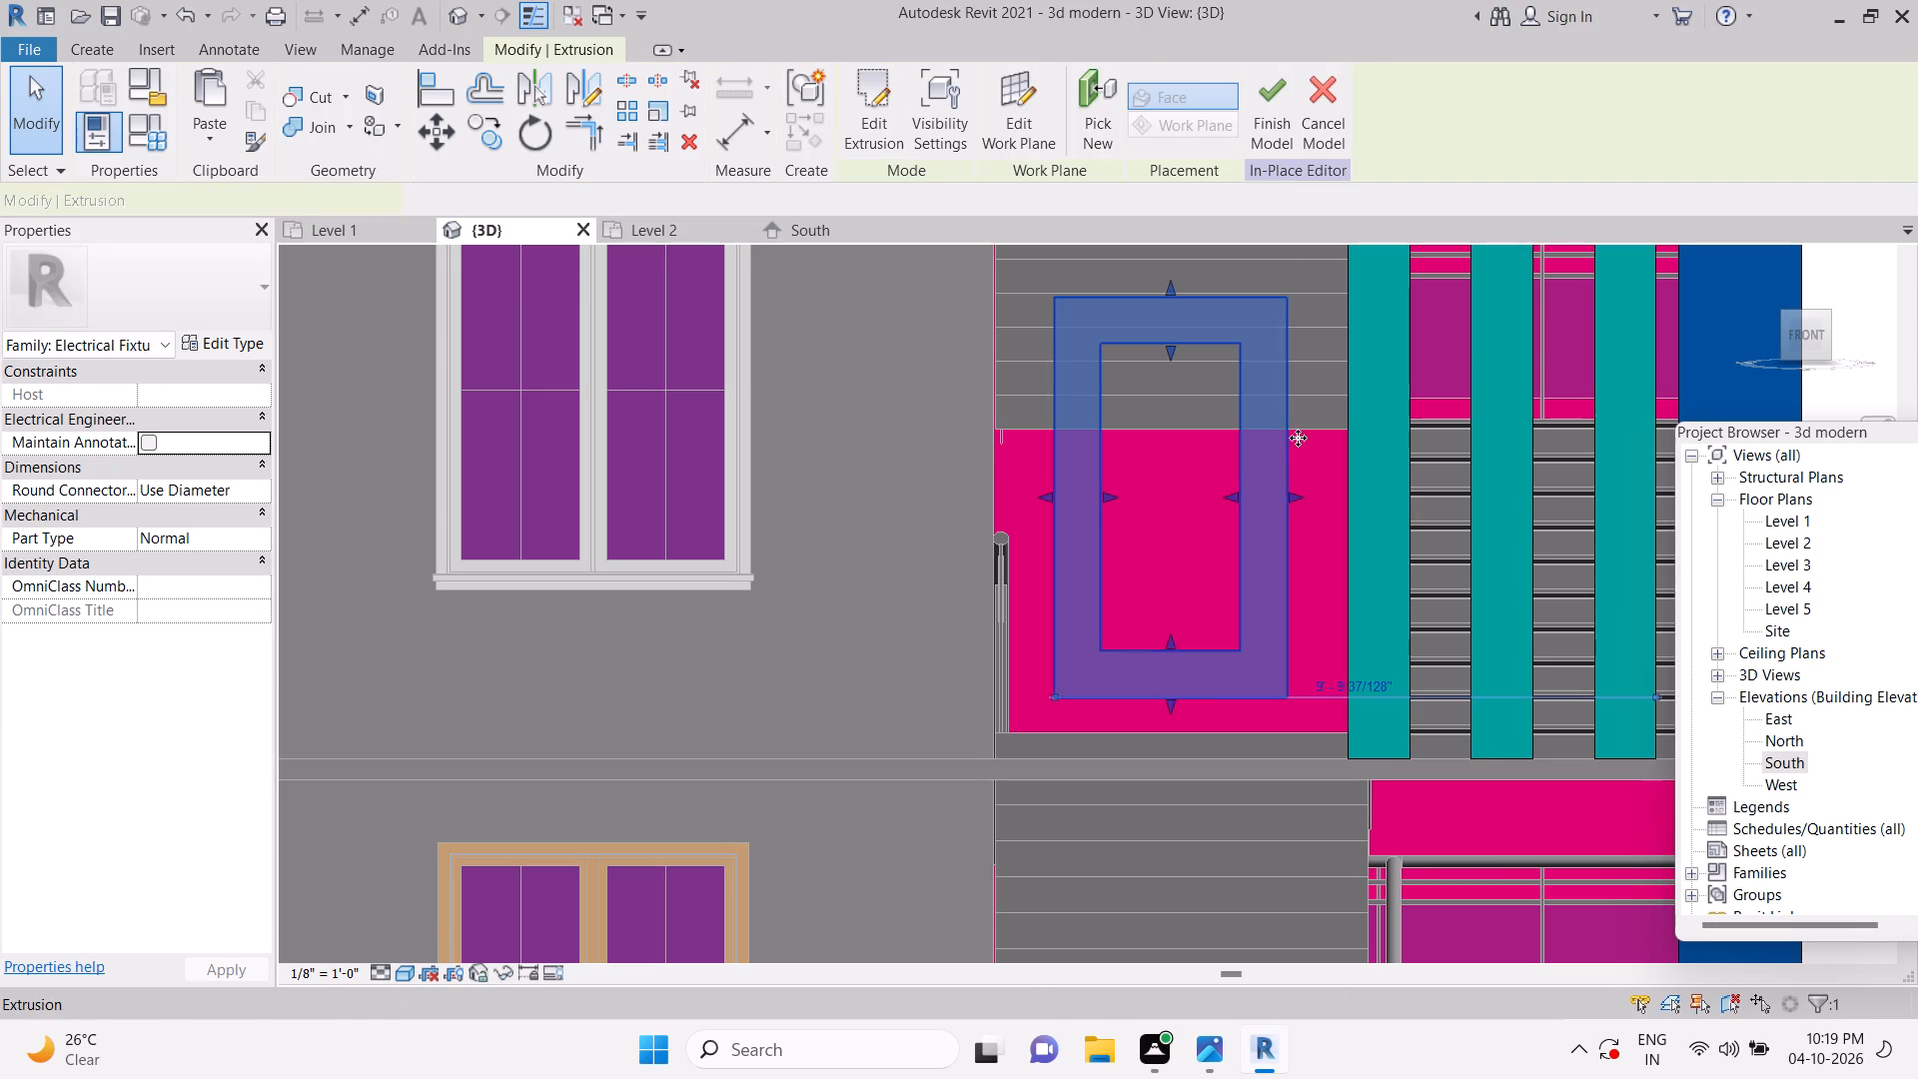
pyautogui.press('Right')
pyautogui.press('Right')
pyautogui.press('Right')
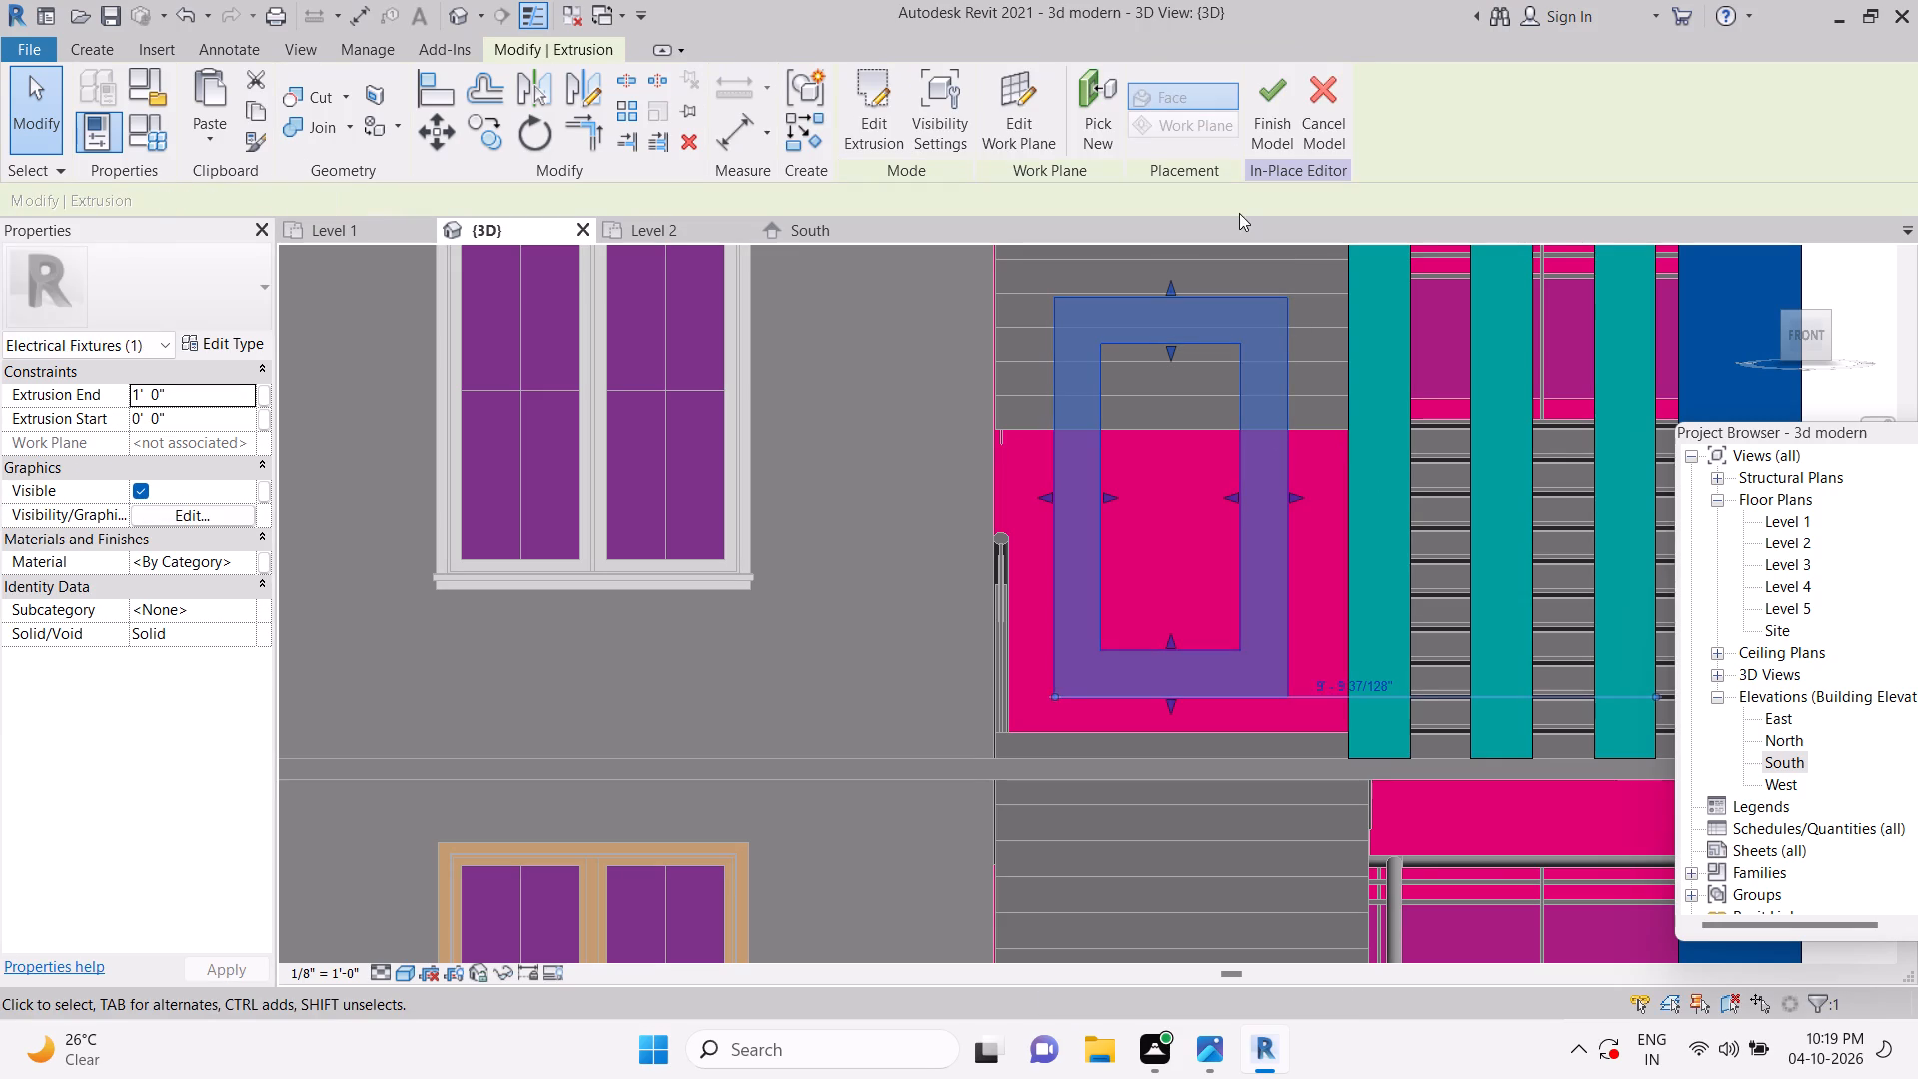
# Move the frame's sketch 1' 9" toward the fins, aligning its outer edge with the first fin's far edge, and finish the in-place model.
pyautogui.click(865, 114)
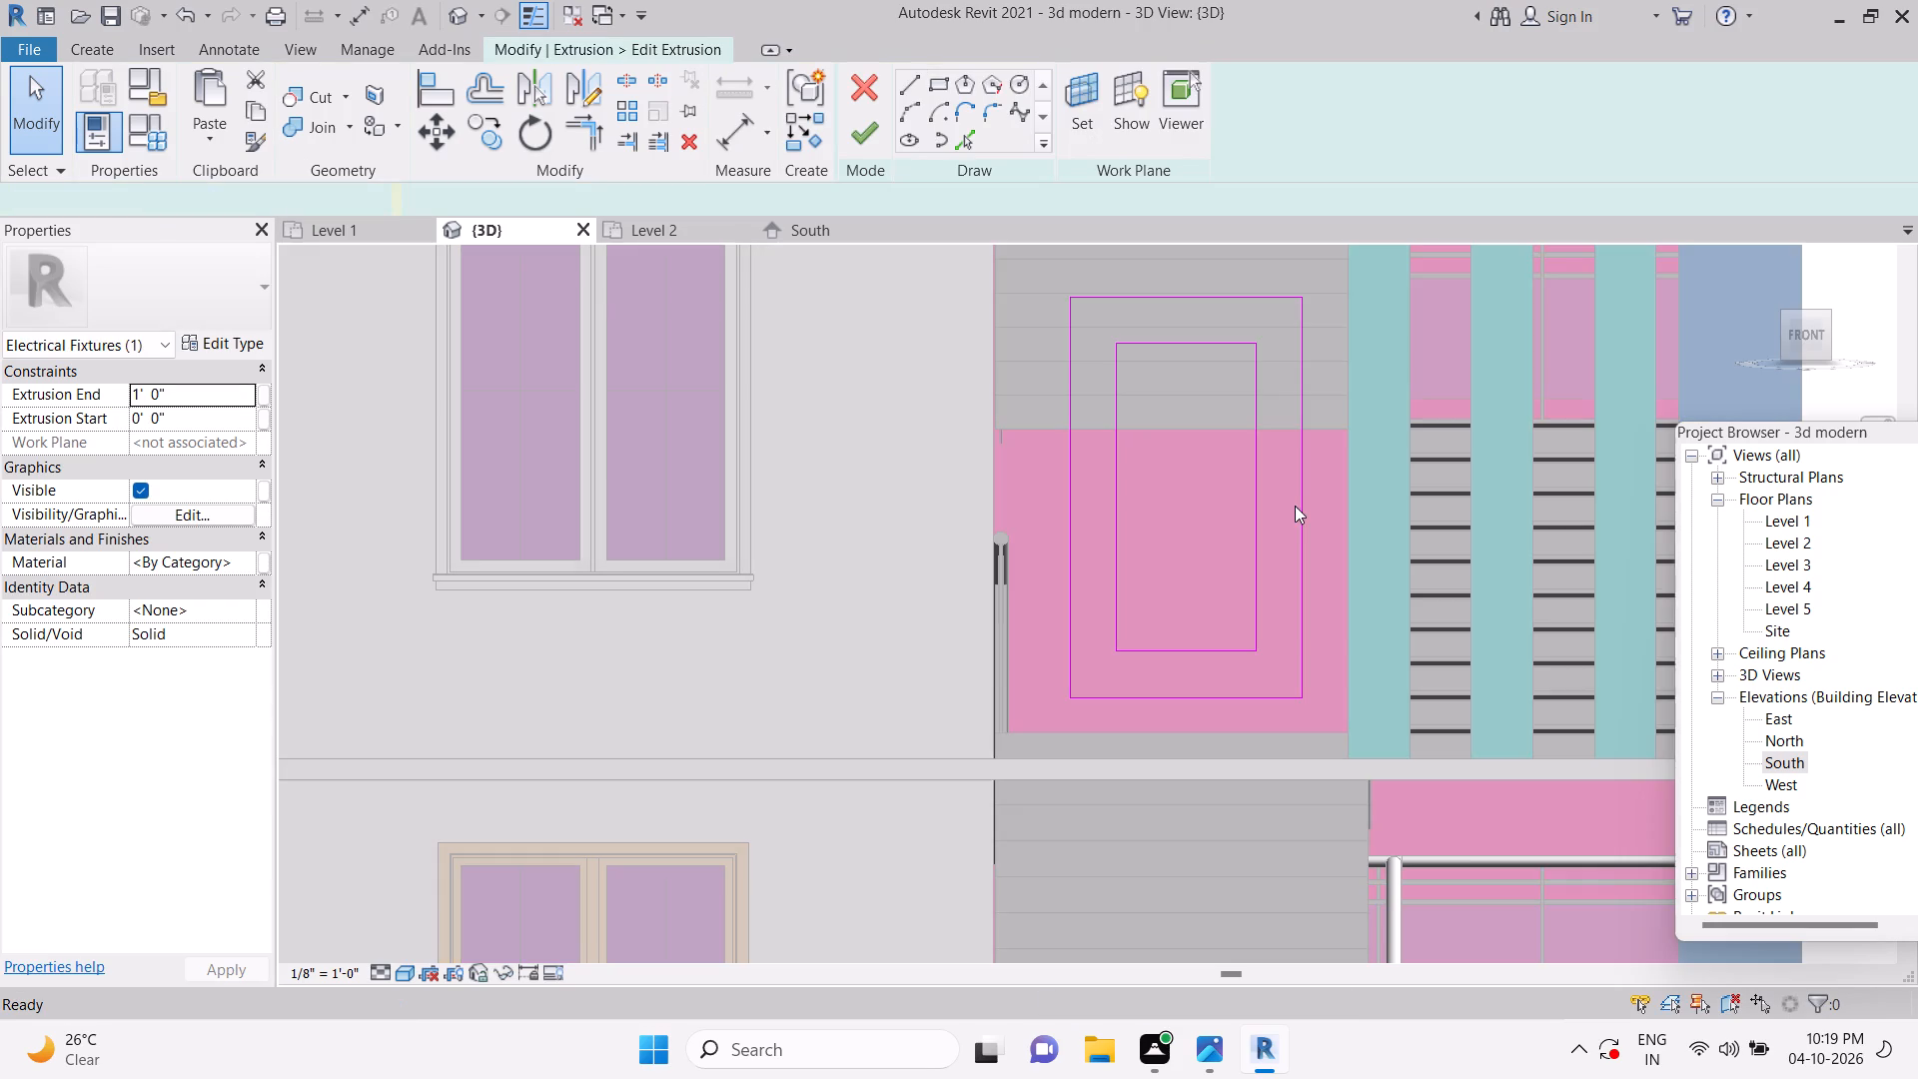
pyautogui.moveTo(1030, 264); pyautogui.dragTo(1325, 772)
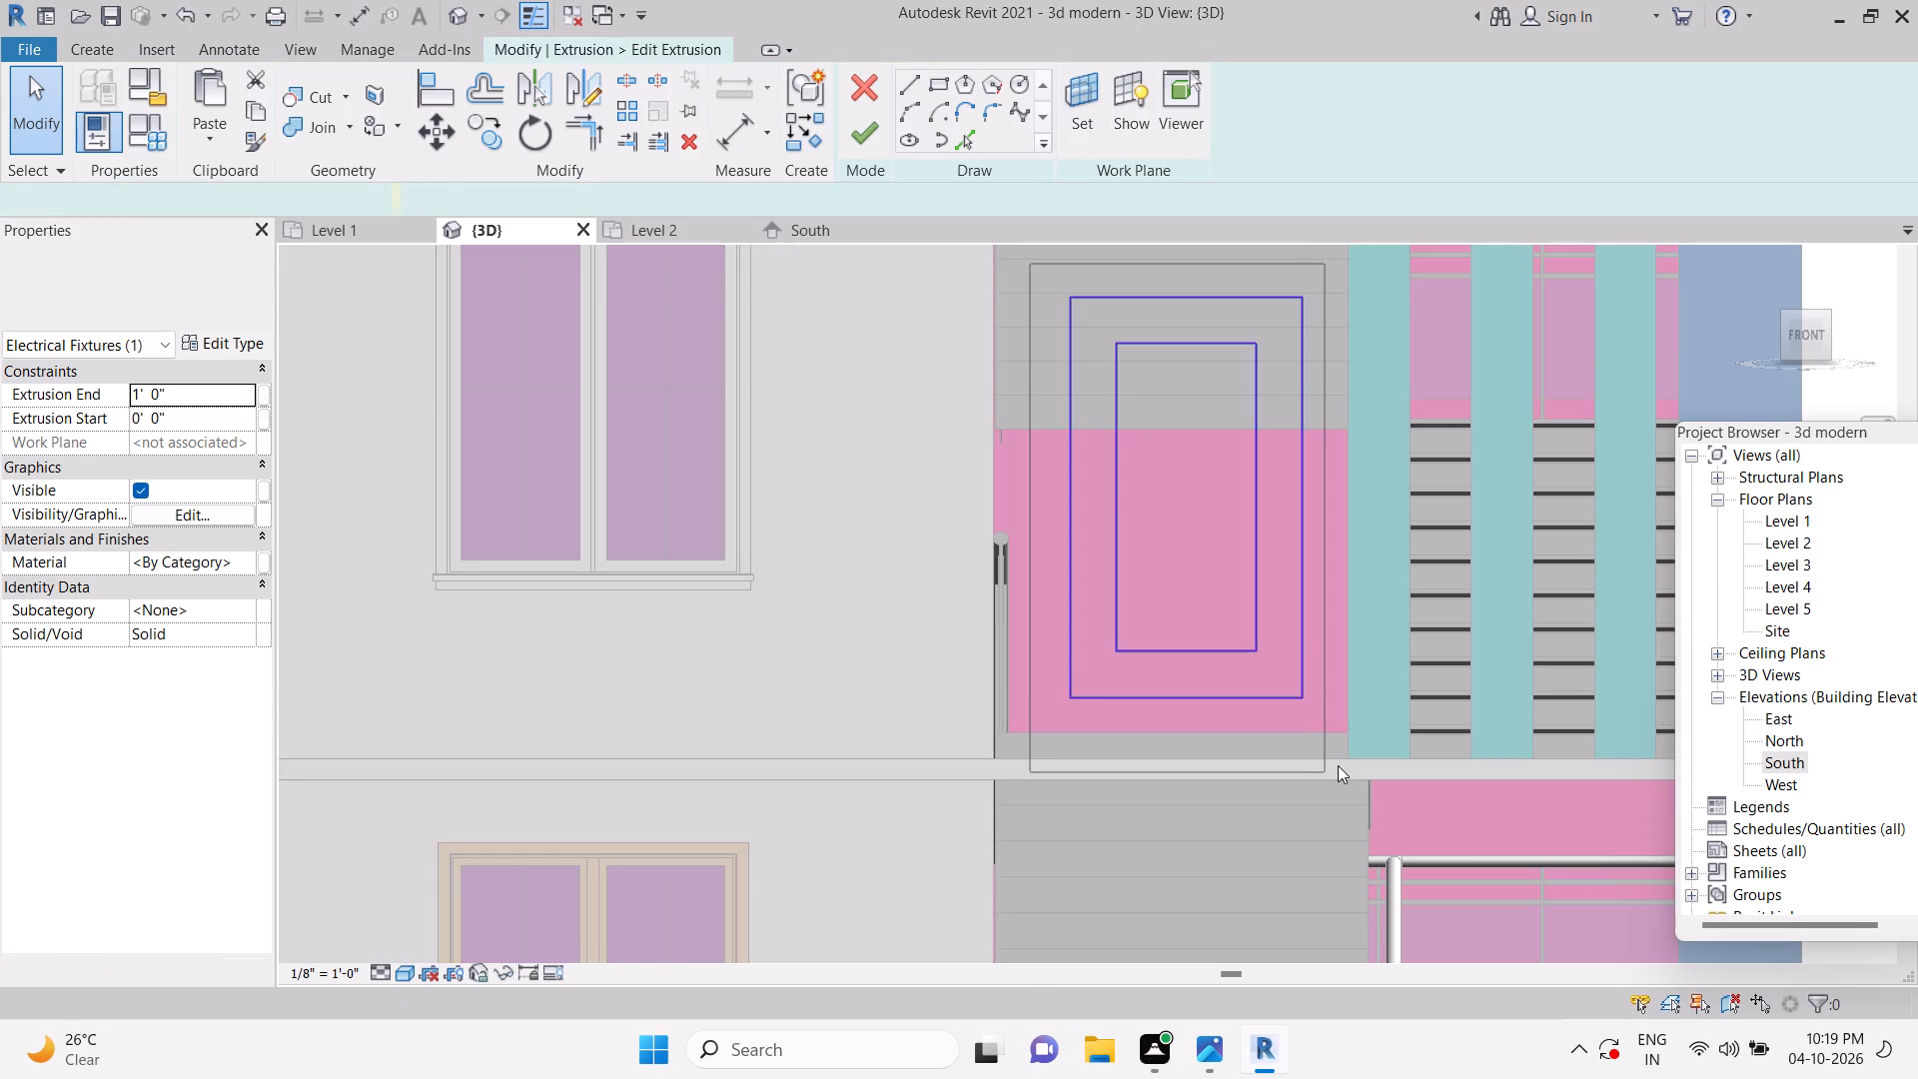
pyautogui.click(458, 134)
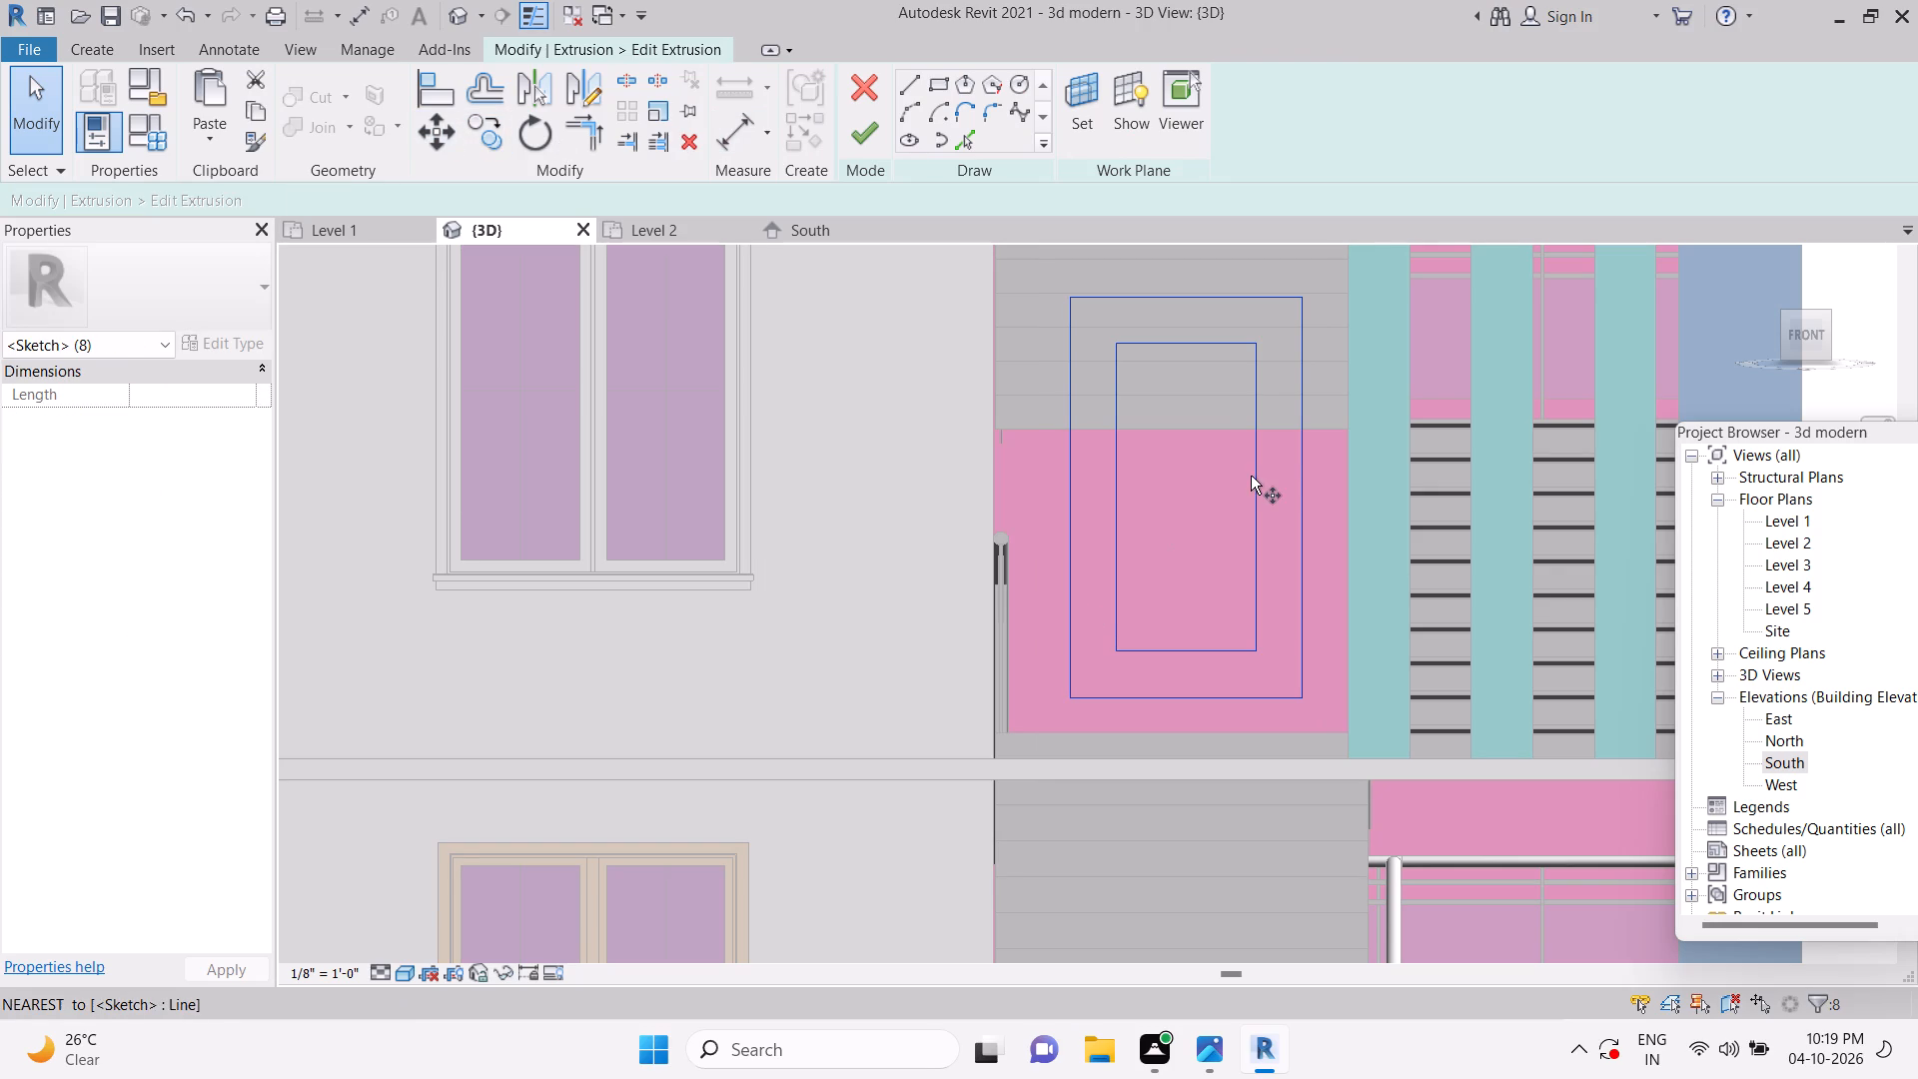
pyautogui.click(1299, 466)
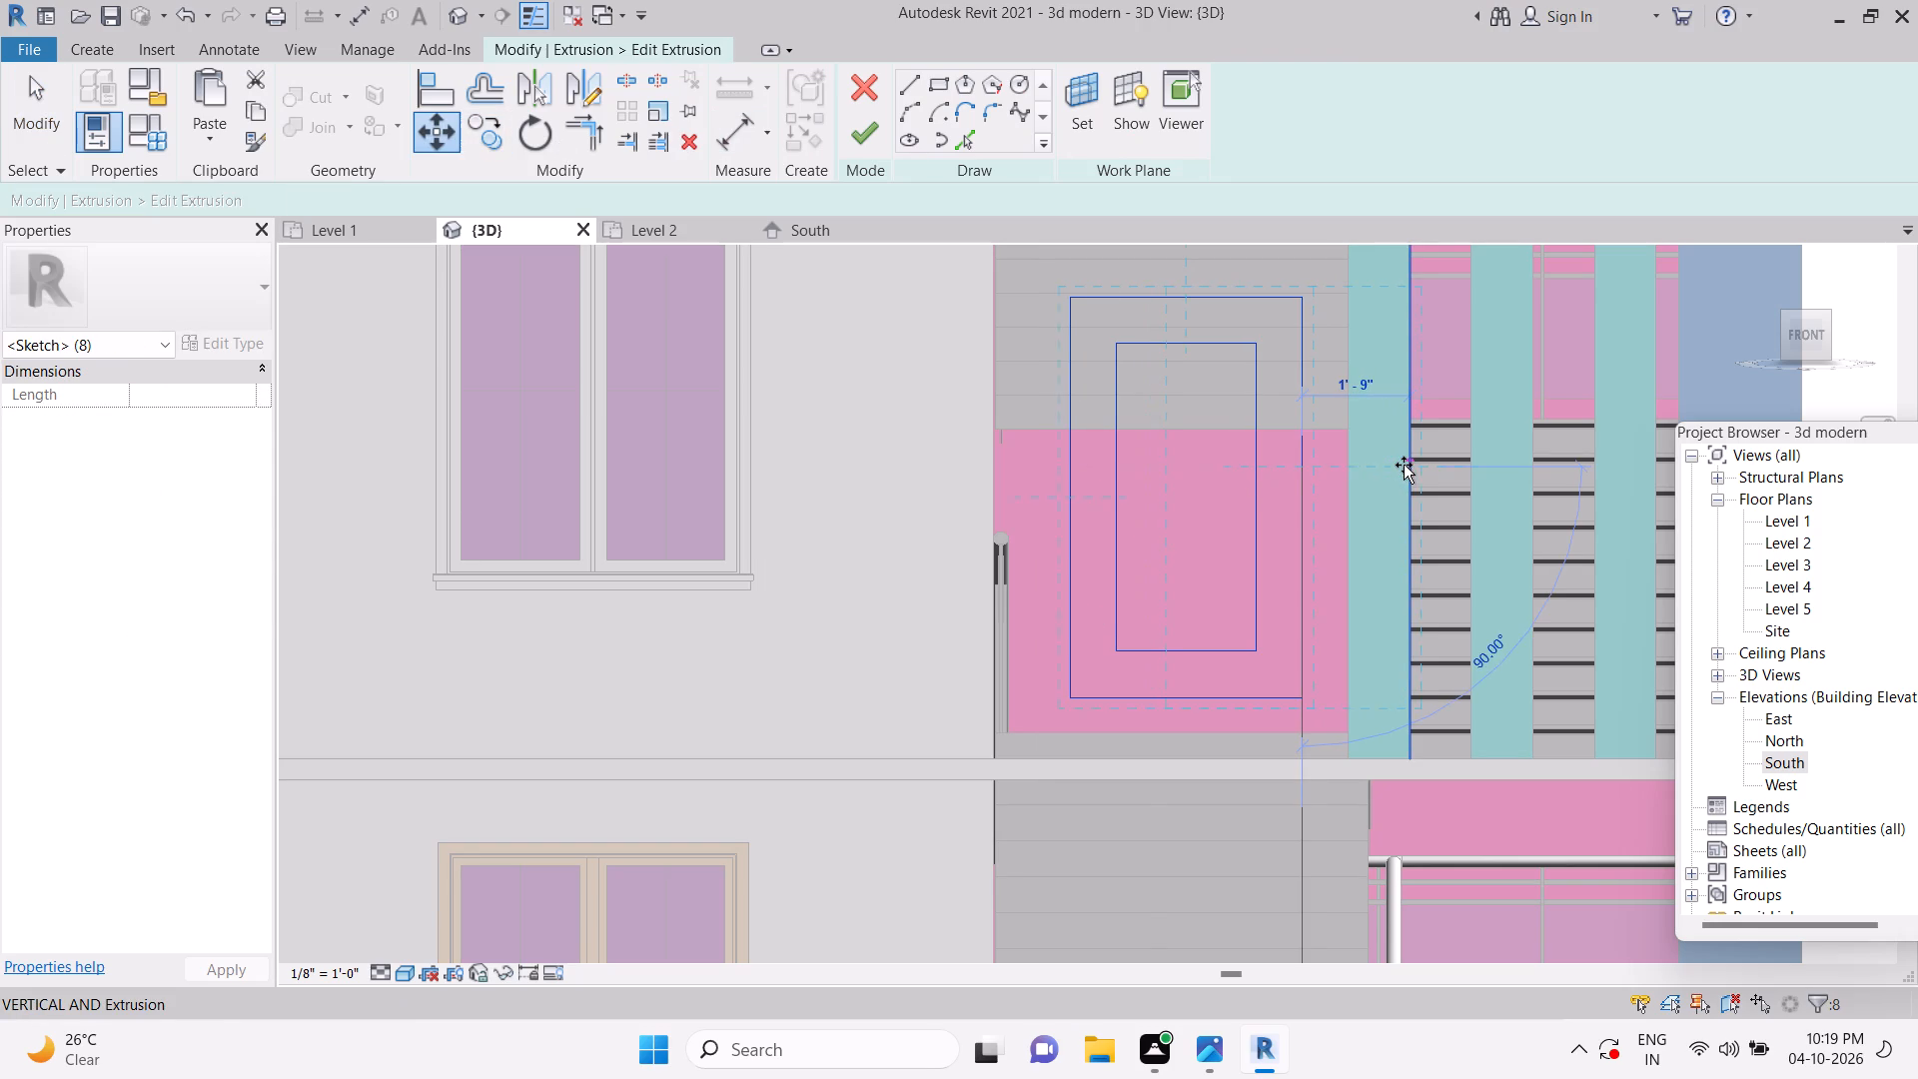
pyautogui.click(1404, 465)
pyautogui.press('Escape')
pyautogui.press('Escape')
pyautogui.press('Escape')
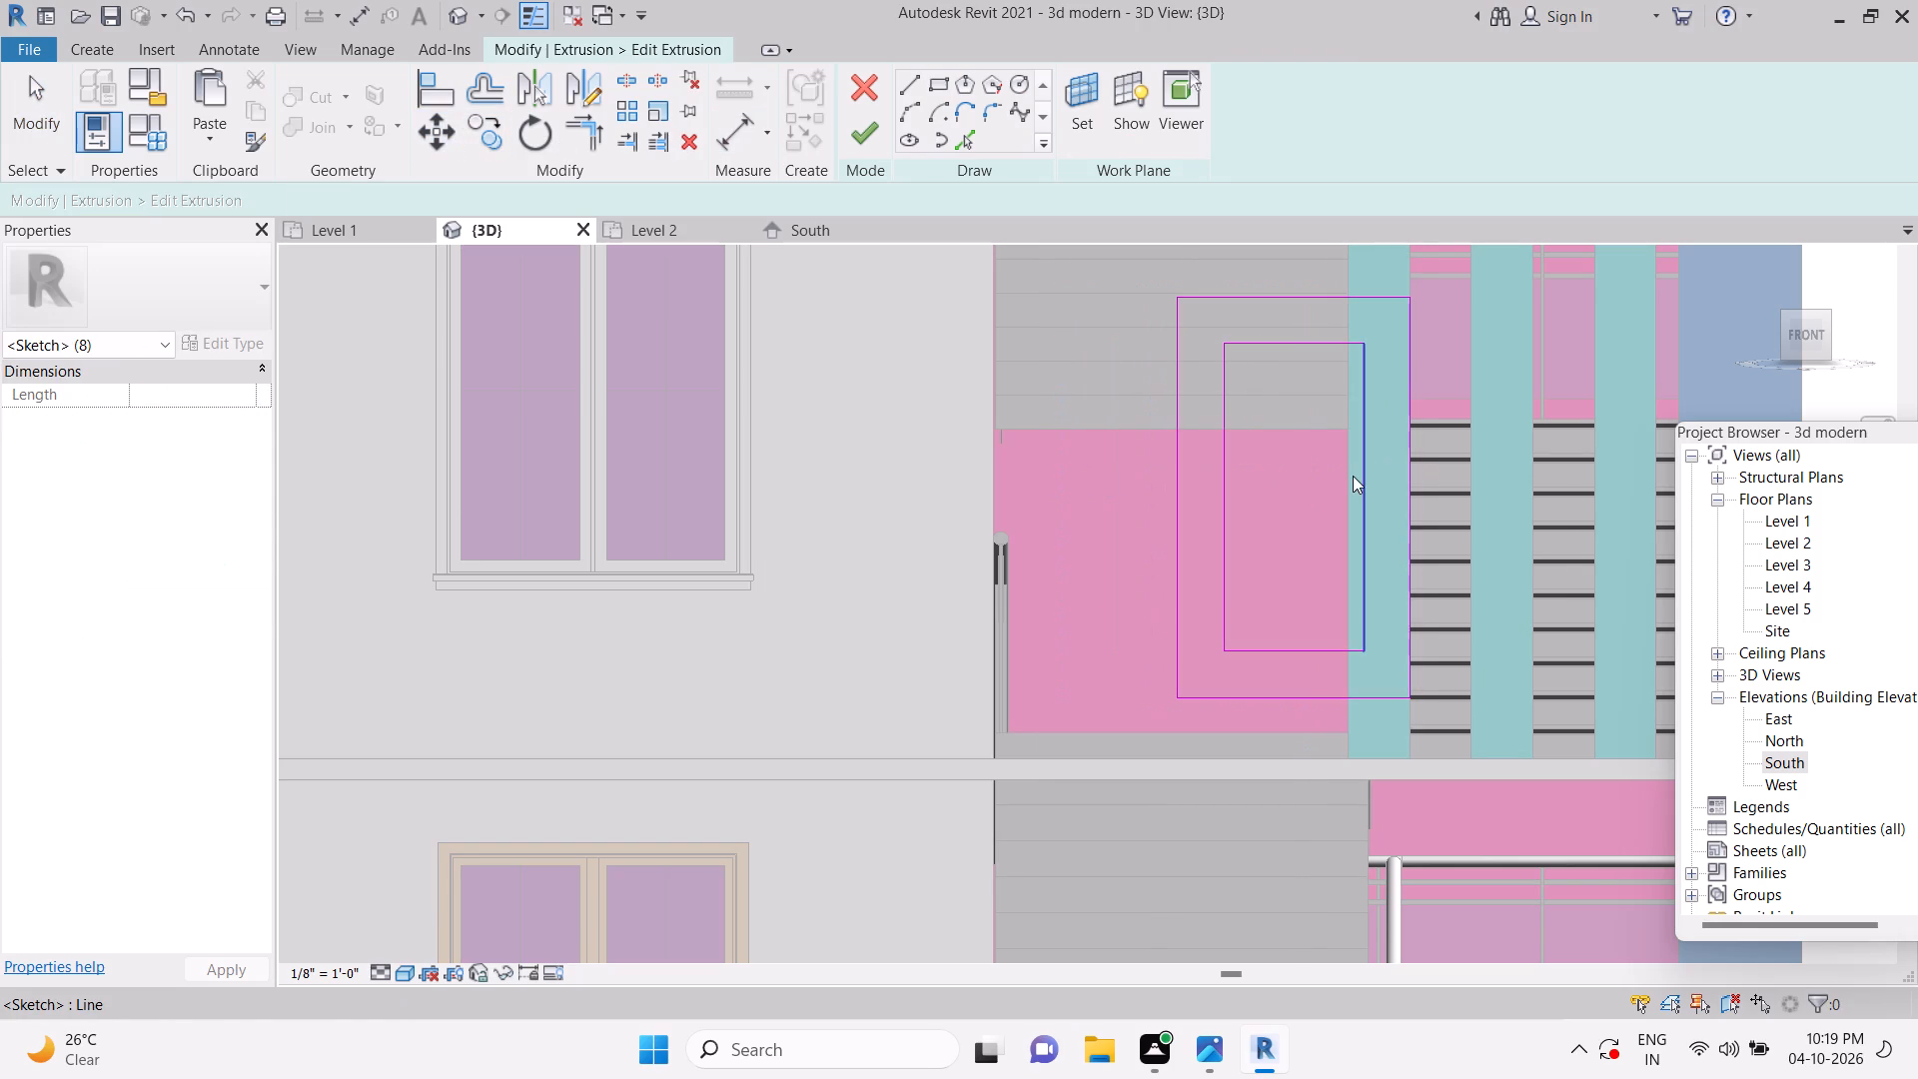
pyautogui.press('Escape')
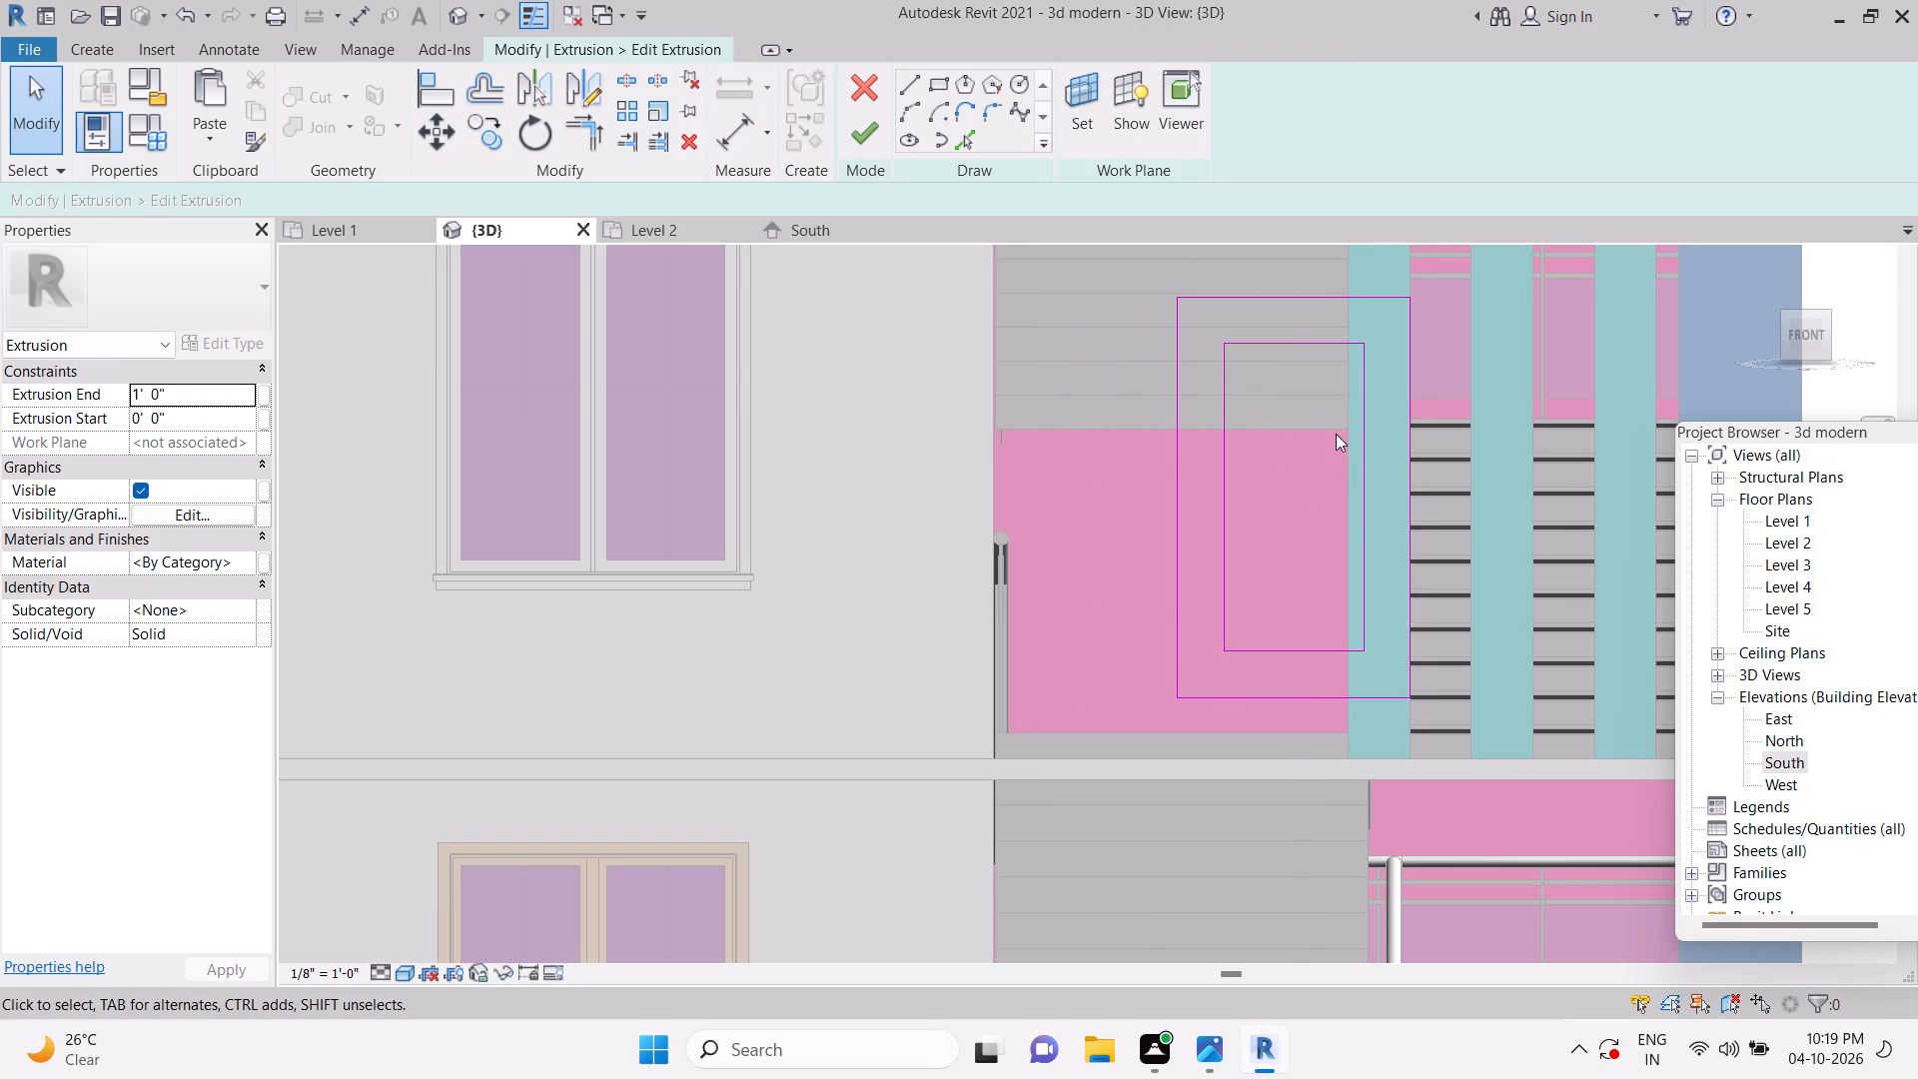
pyautogui.press('Escape')
pyautogui.press('Escape')
pyautogui.click(870, 129)
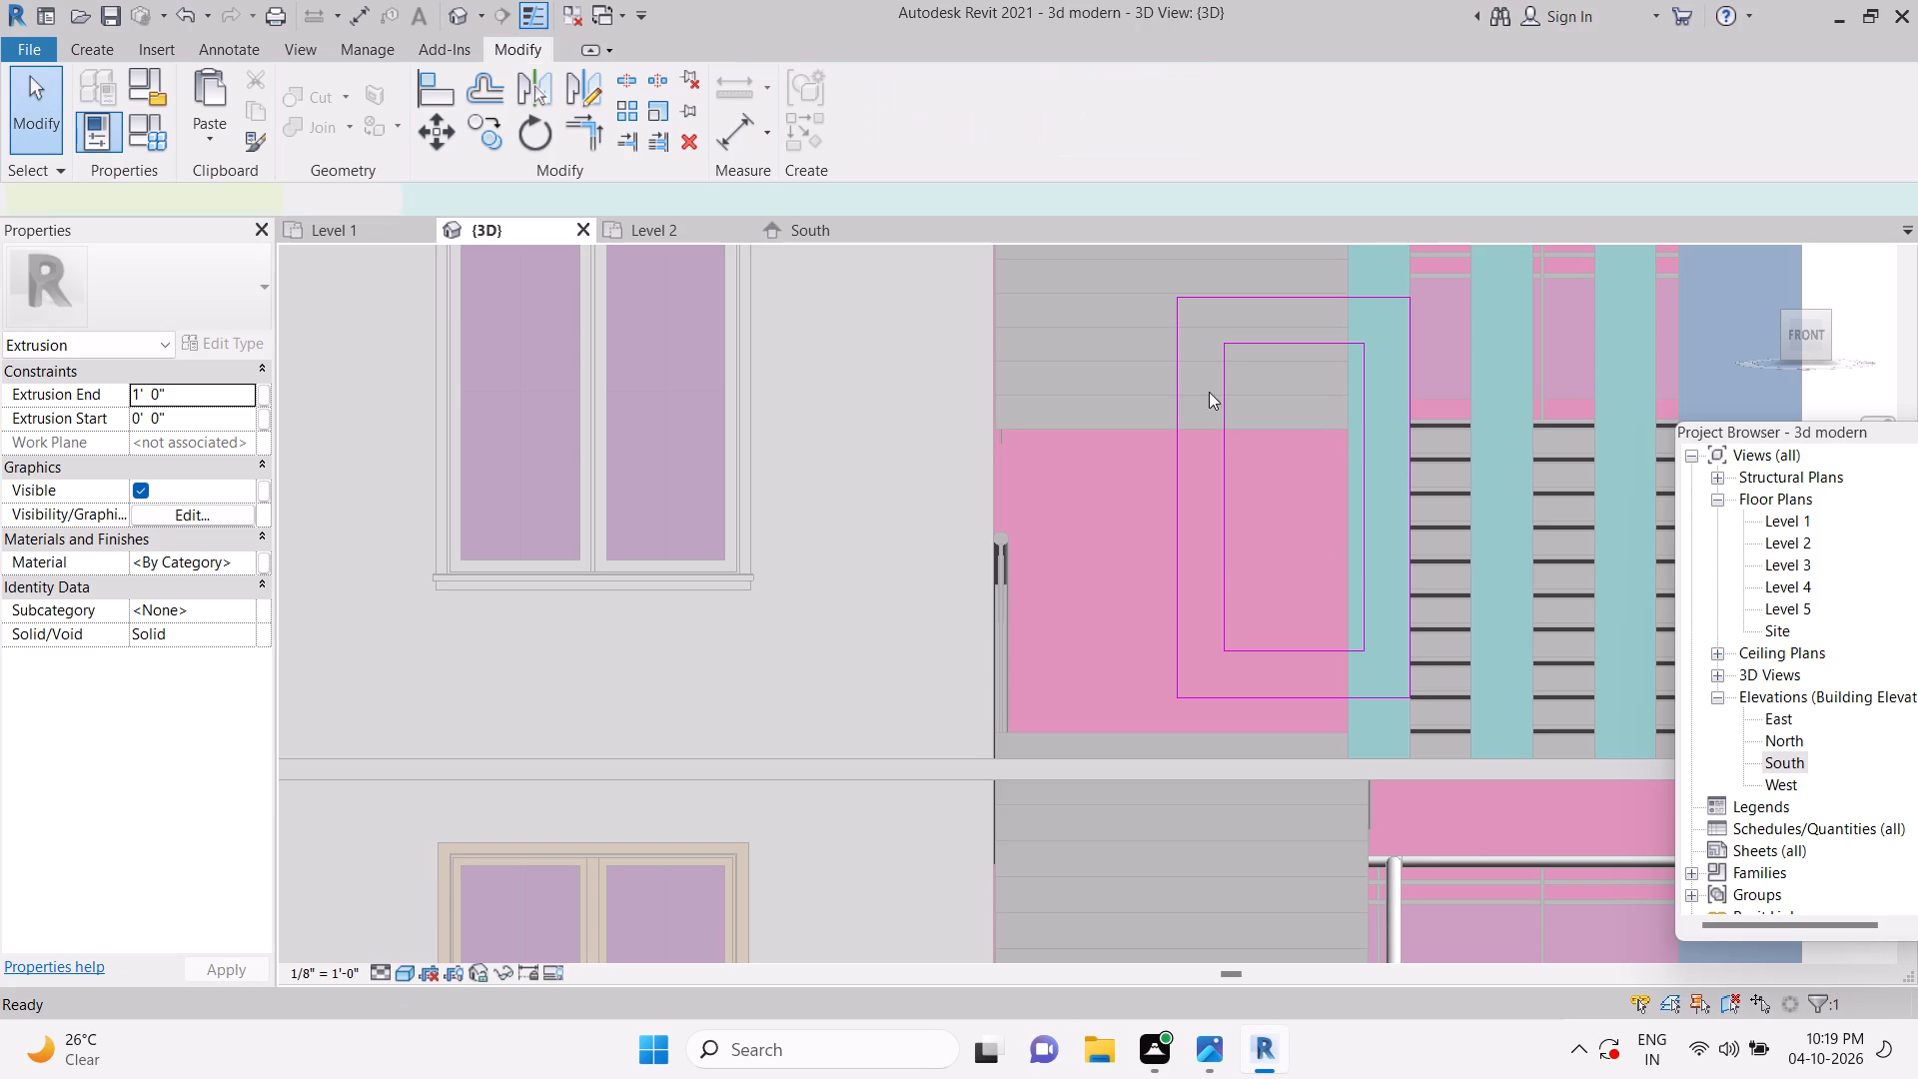
pyautogui.press('Escape')
pyautogui.moveTo(1314, 511); pyautogui.dragTo(1035, 585, button='middle')
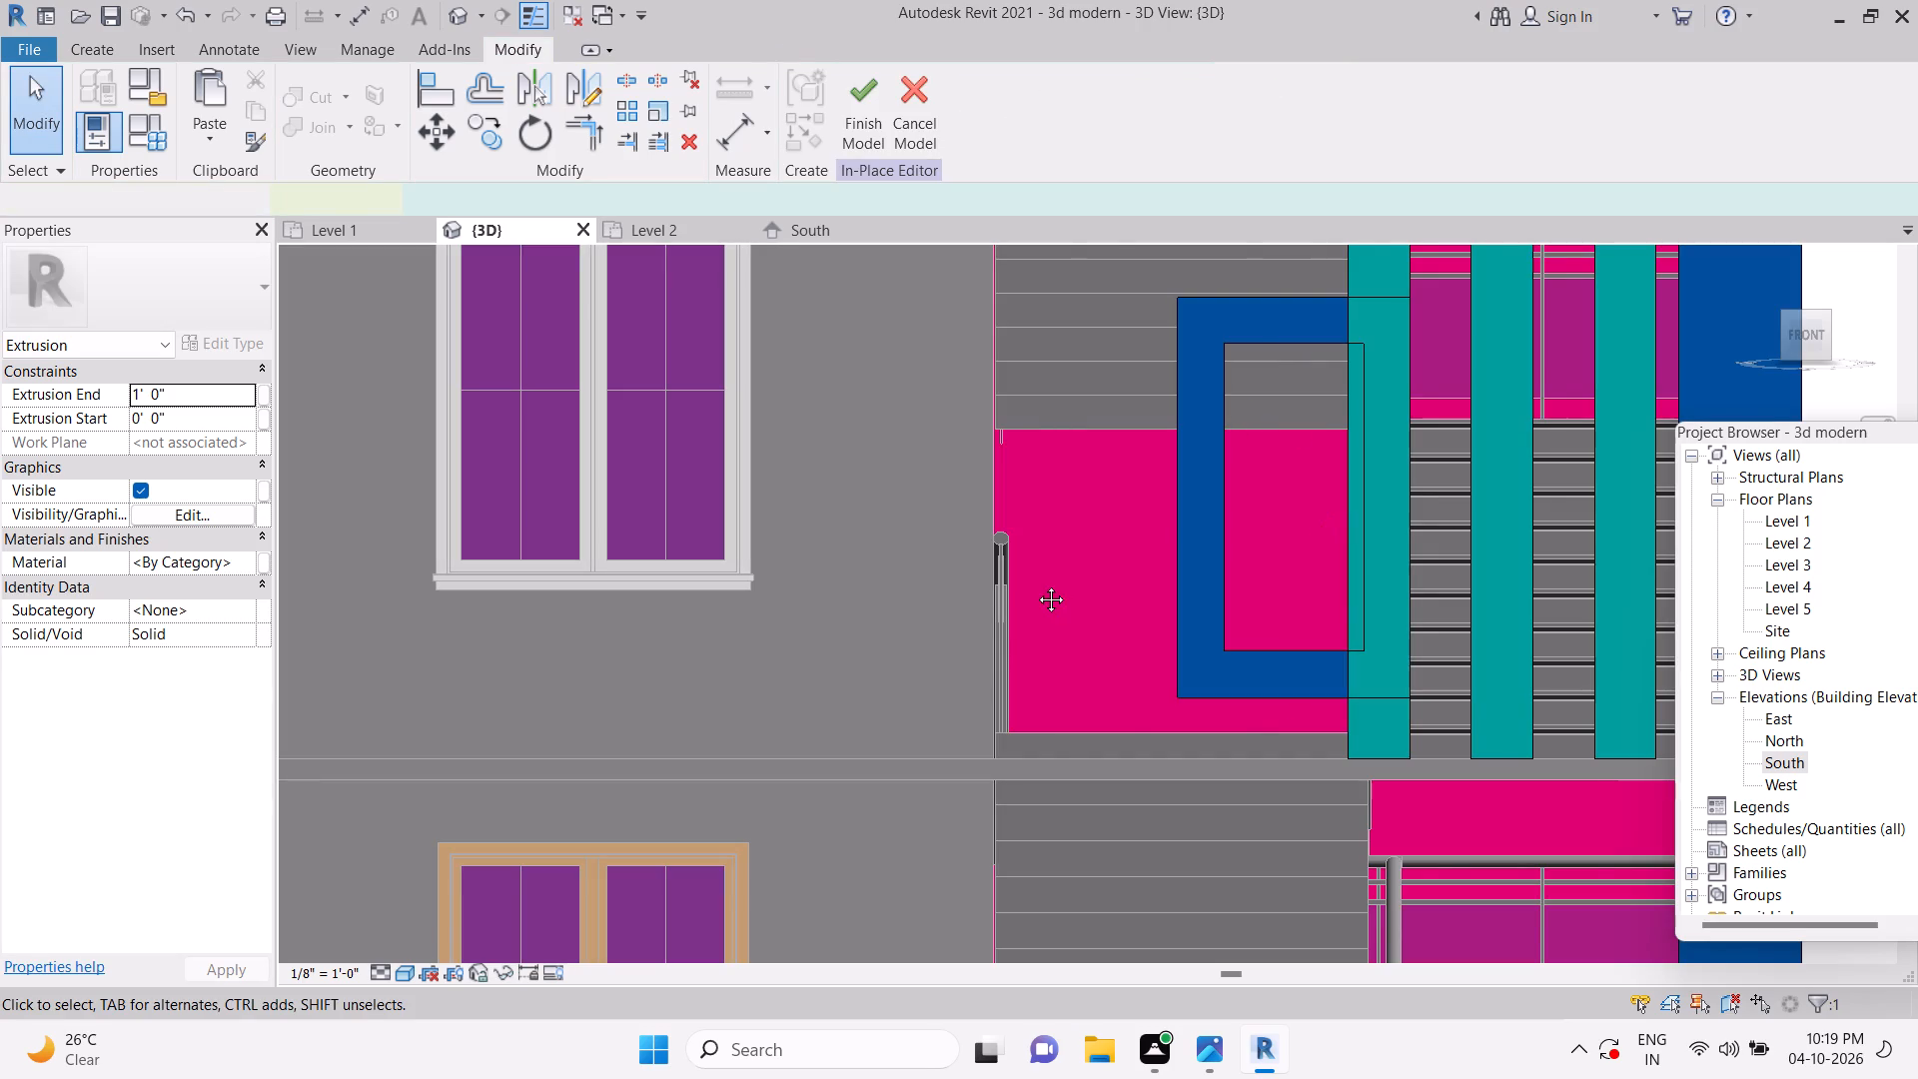
pyautogui.press('Escape')
pyautogui.click(871, 123)
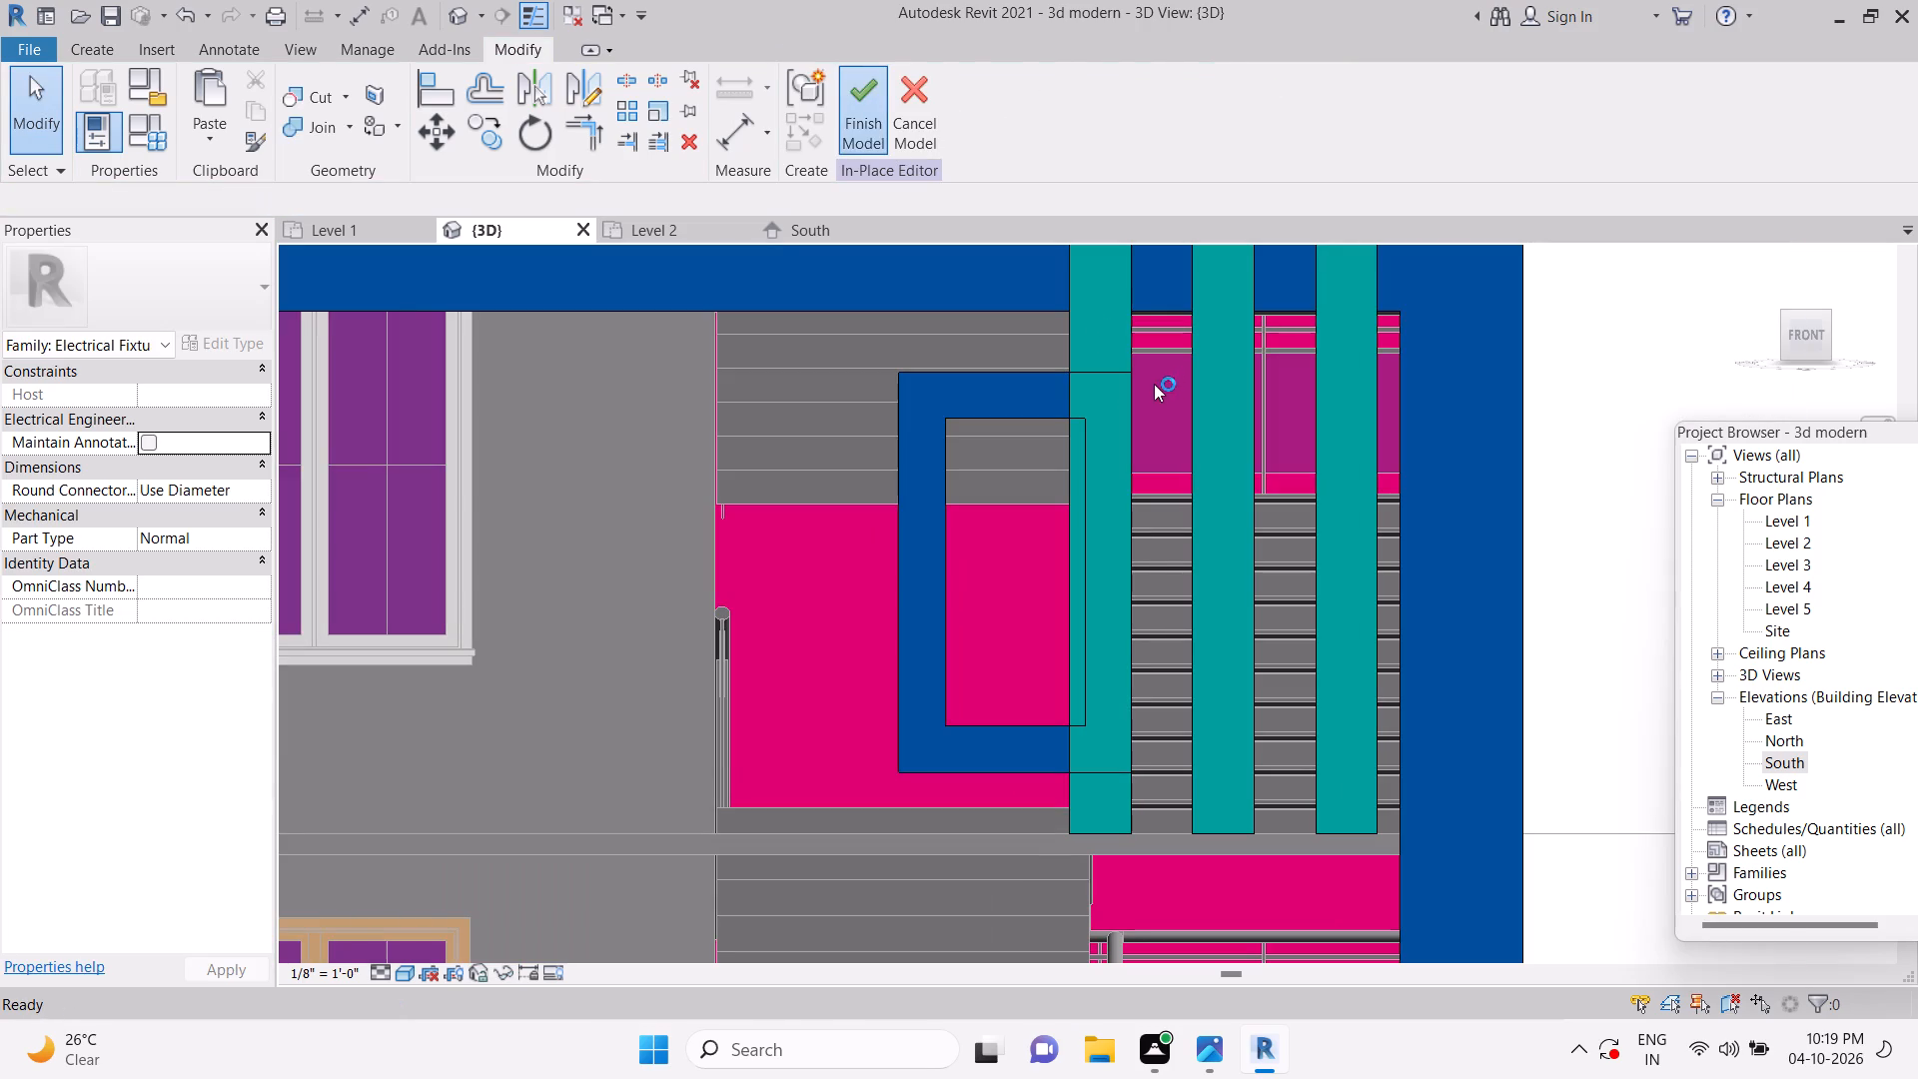
# Save the house project and dismiss the notification card covering the 3D view.
pyautogui.press('Escape')
pyautogui.press('Escape')
pyautogui.press('Escape')
pyautogui.hotkey('ctrl', 's')
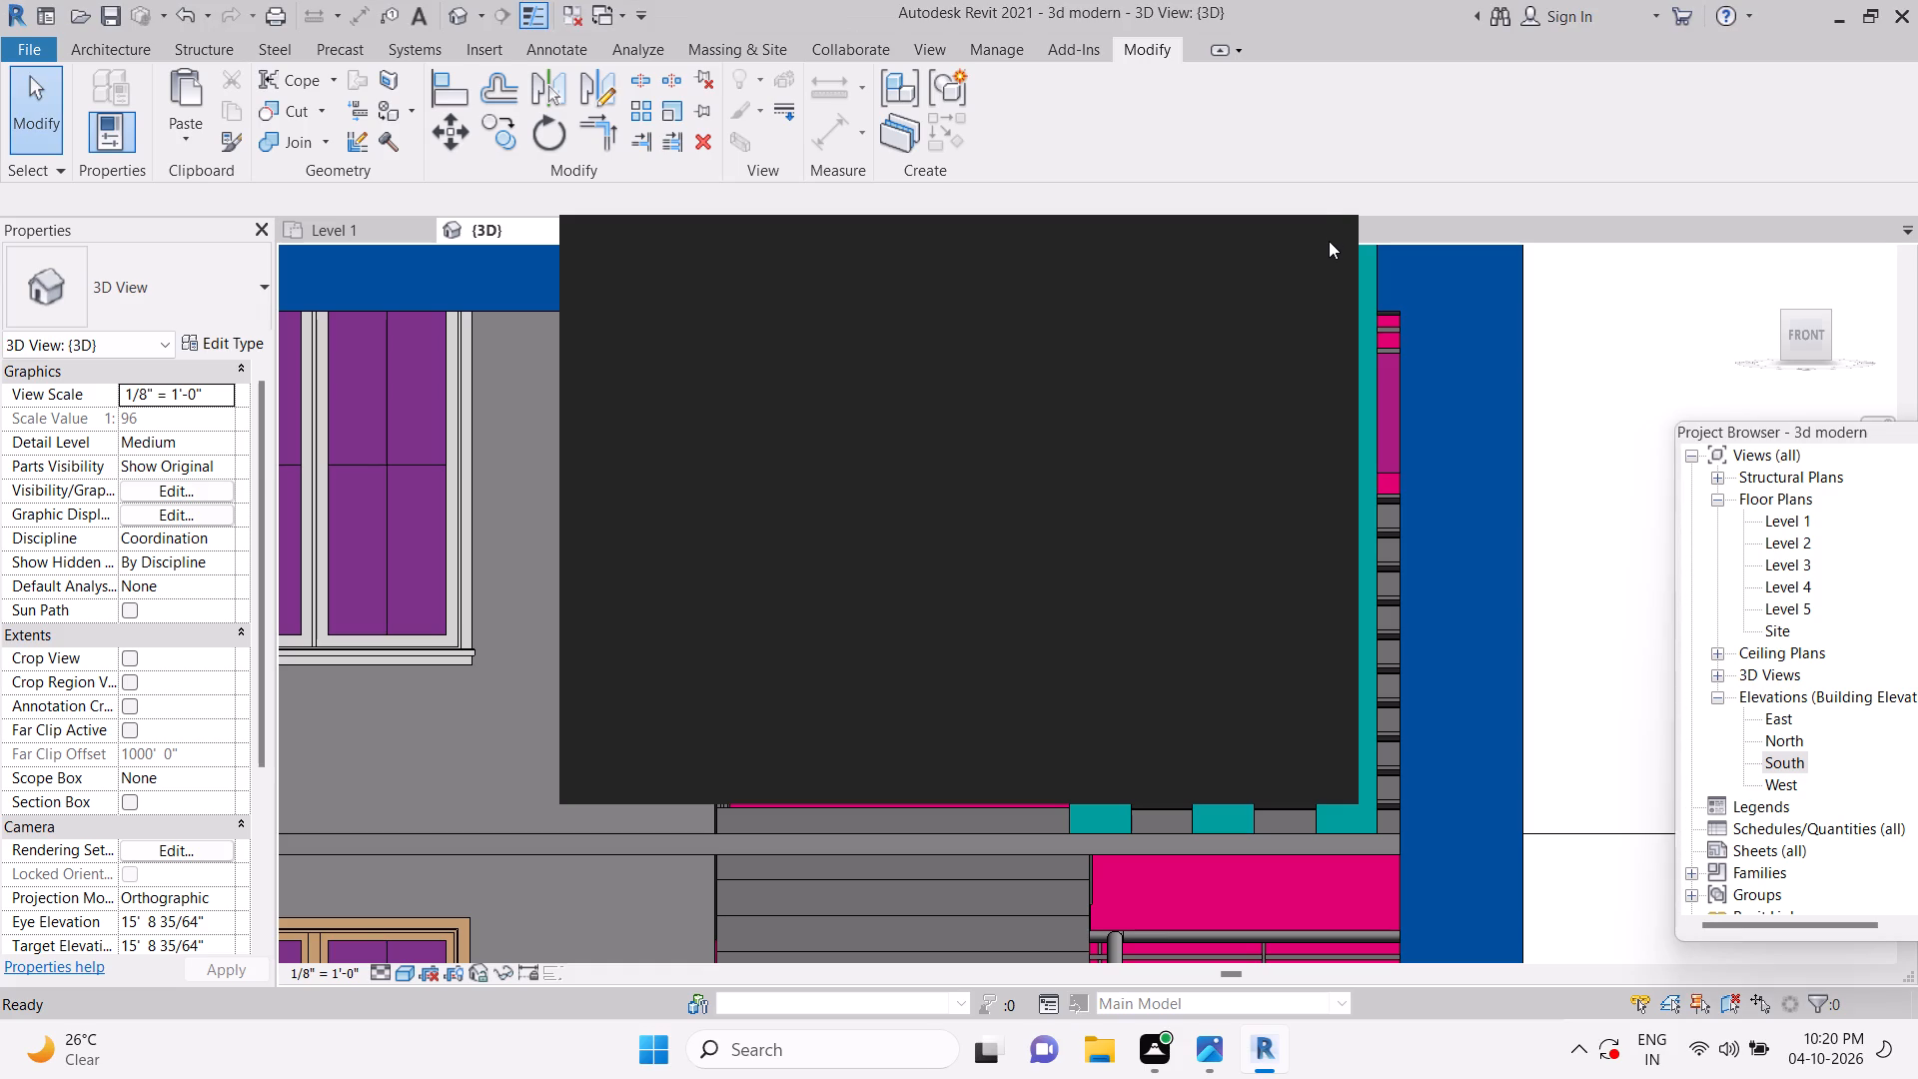
pyautogui.click(1323, 245)
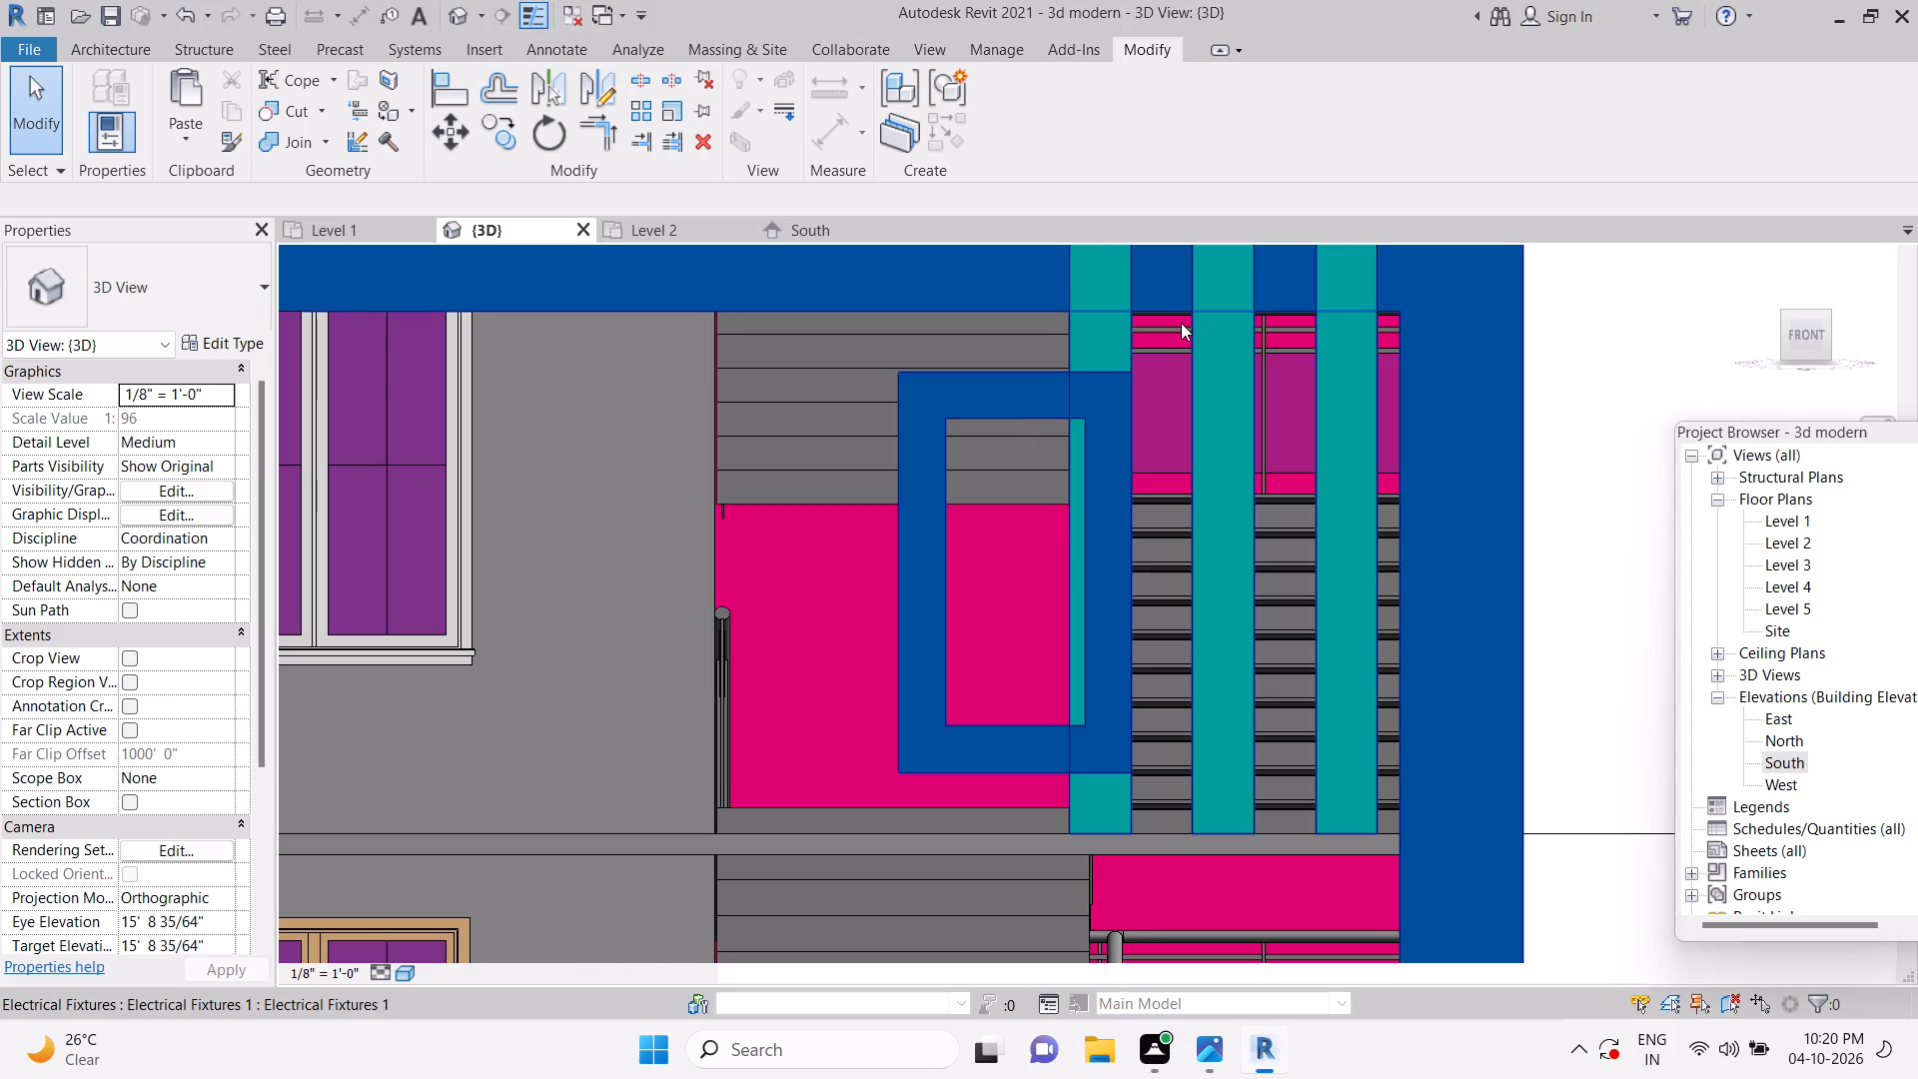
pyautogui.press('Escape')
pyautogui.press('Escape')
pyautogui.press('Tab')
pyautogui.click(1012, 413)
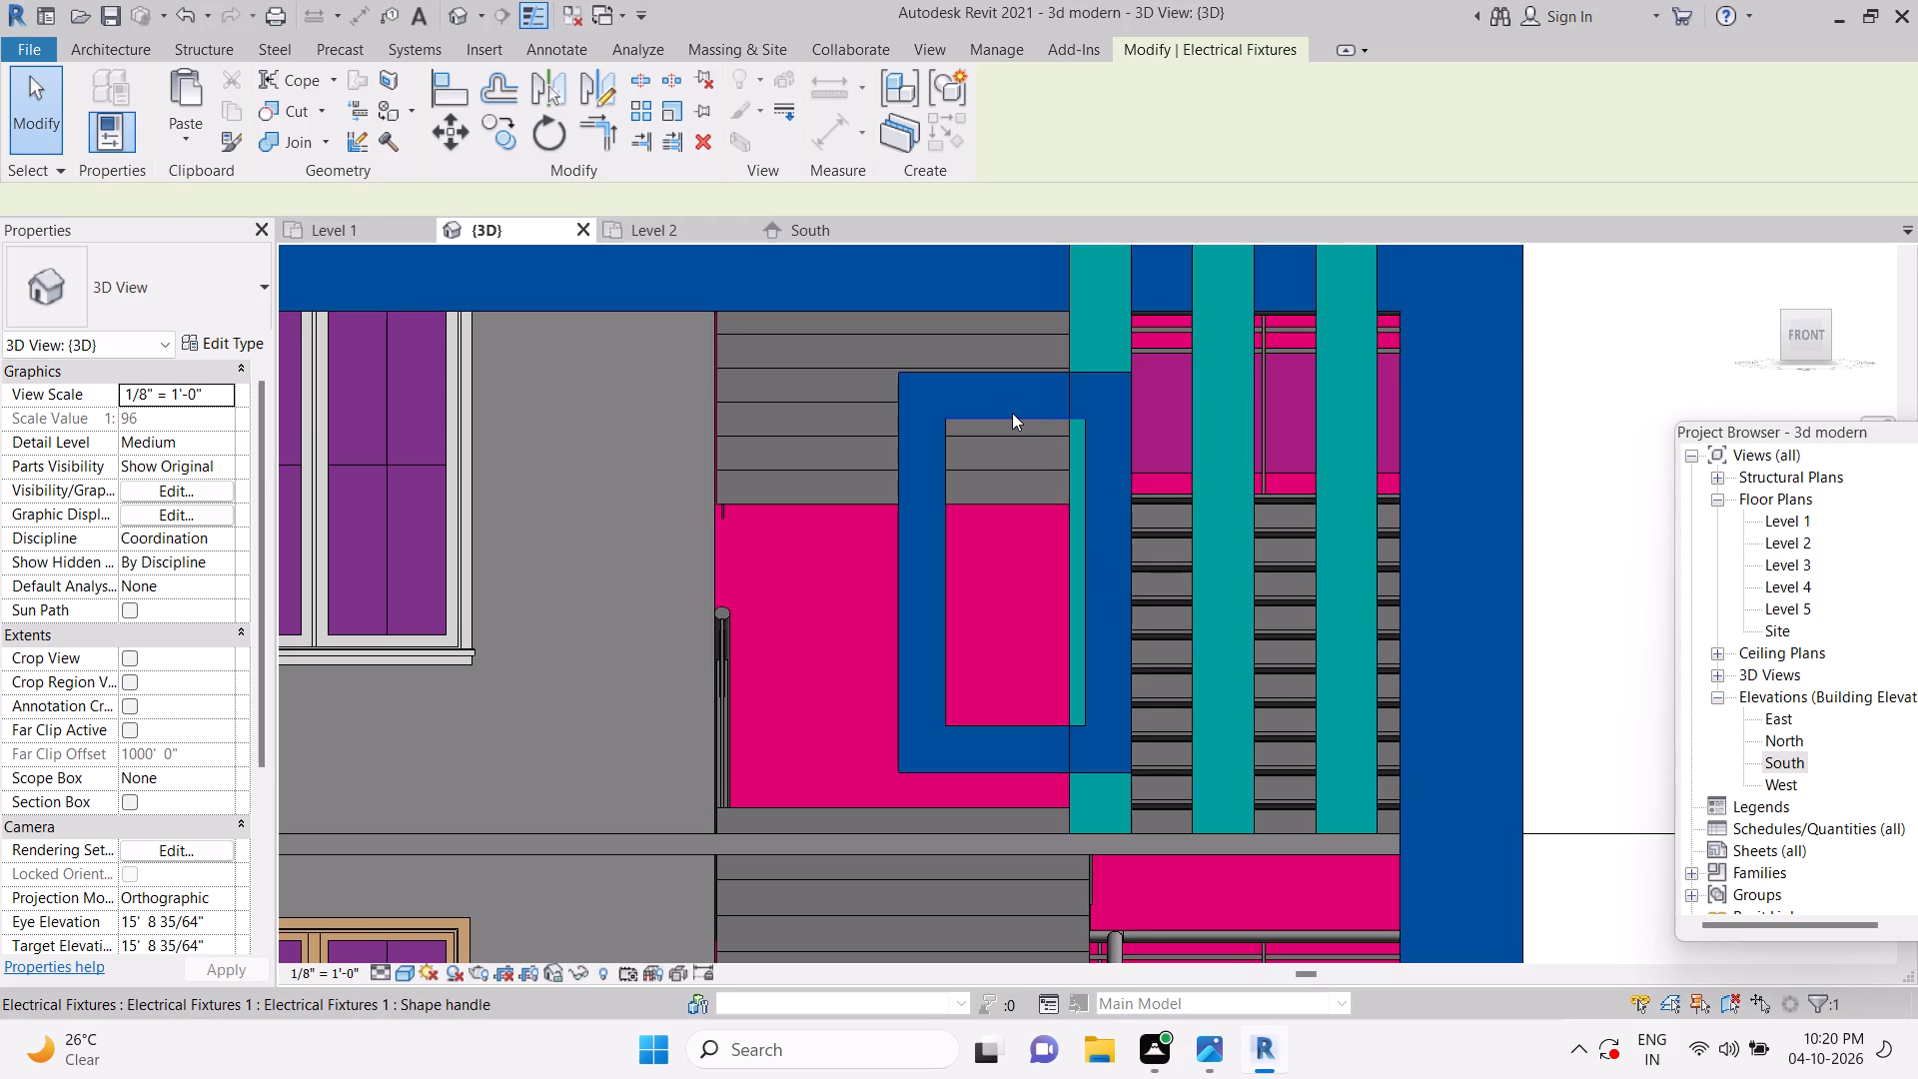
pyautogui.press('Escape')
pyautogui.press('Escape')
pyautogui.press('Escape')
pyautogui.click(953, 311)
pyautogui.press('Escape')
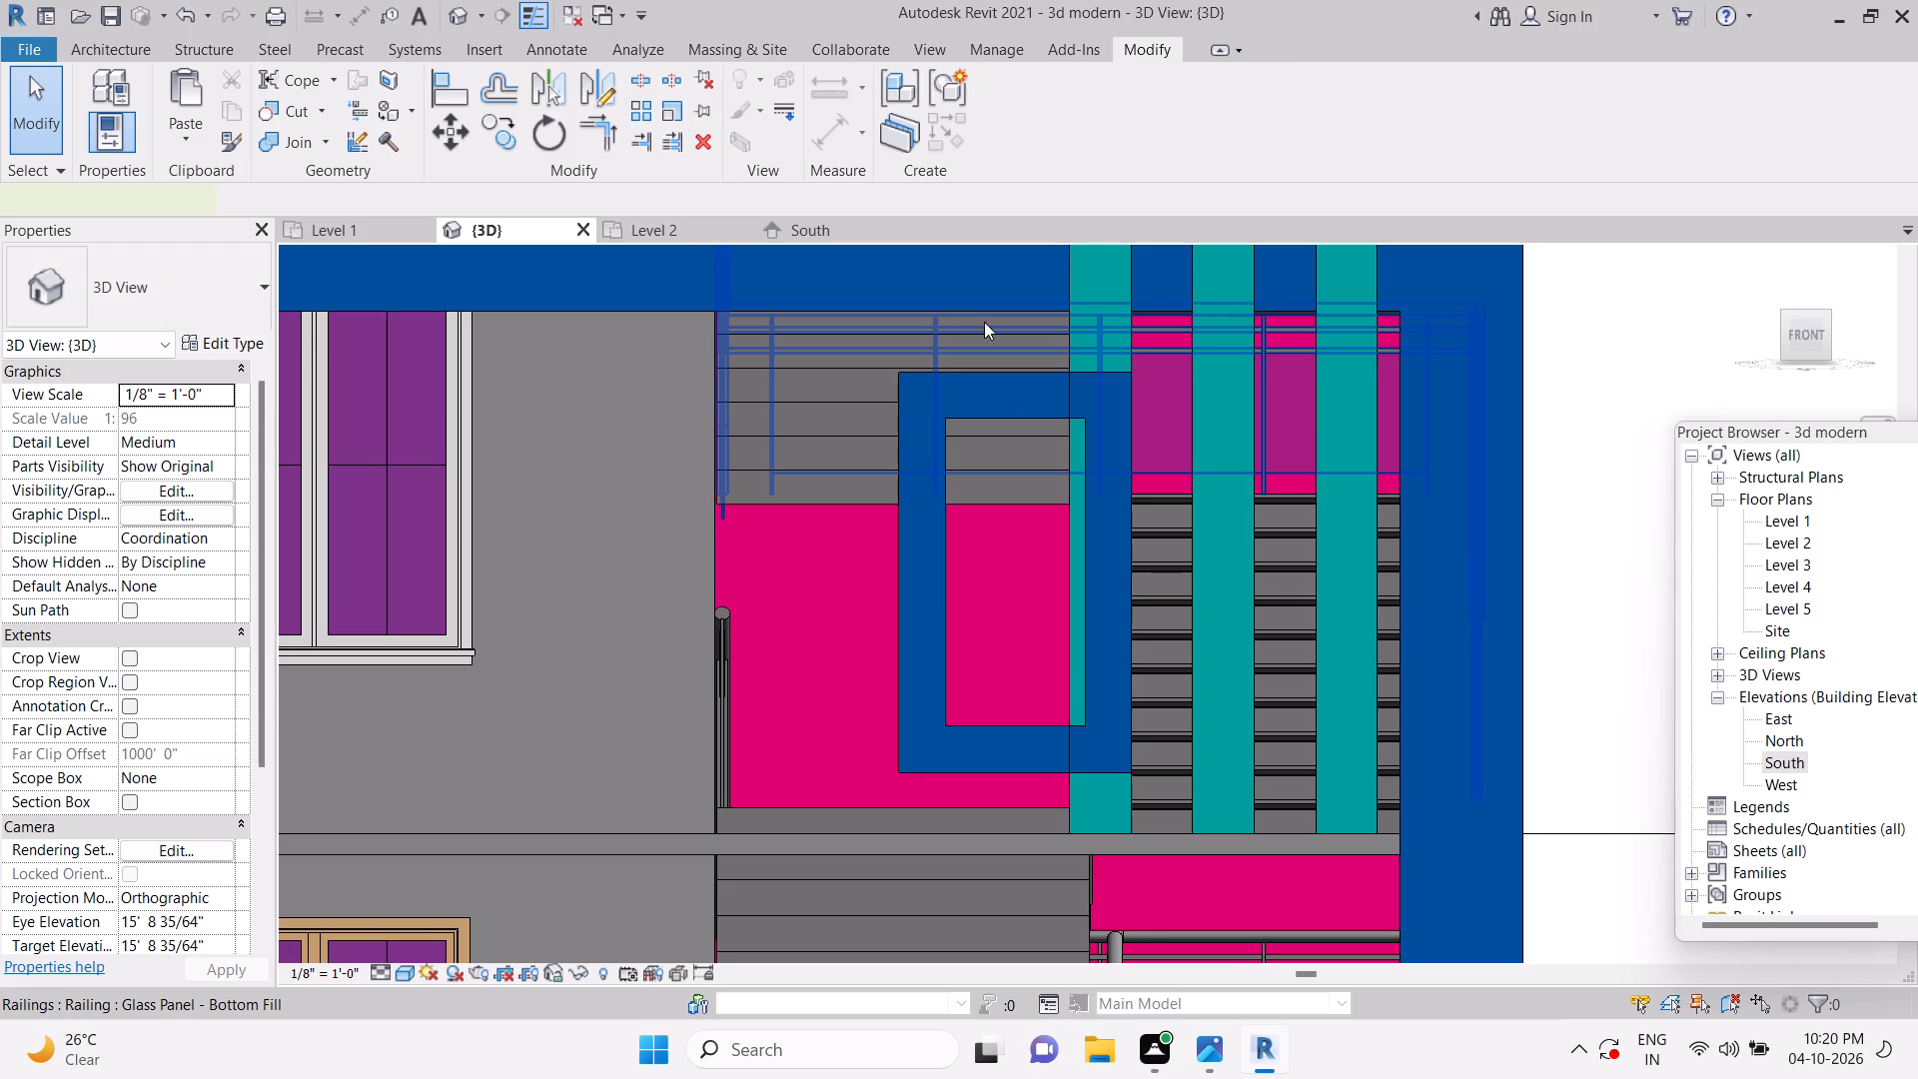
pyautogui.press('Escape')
# Reopen the in-place facade model and open the blue opening frame's extrusion sketch for editing.
pyautogui.click(1520, 496)
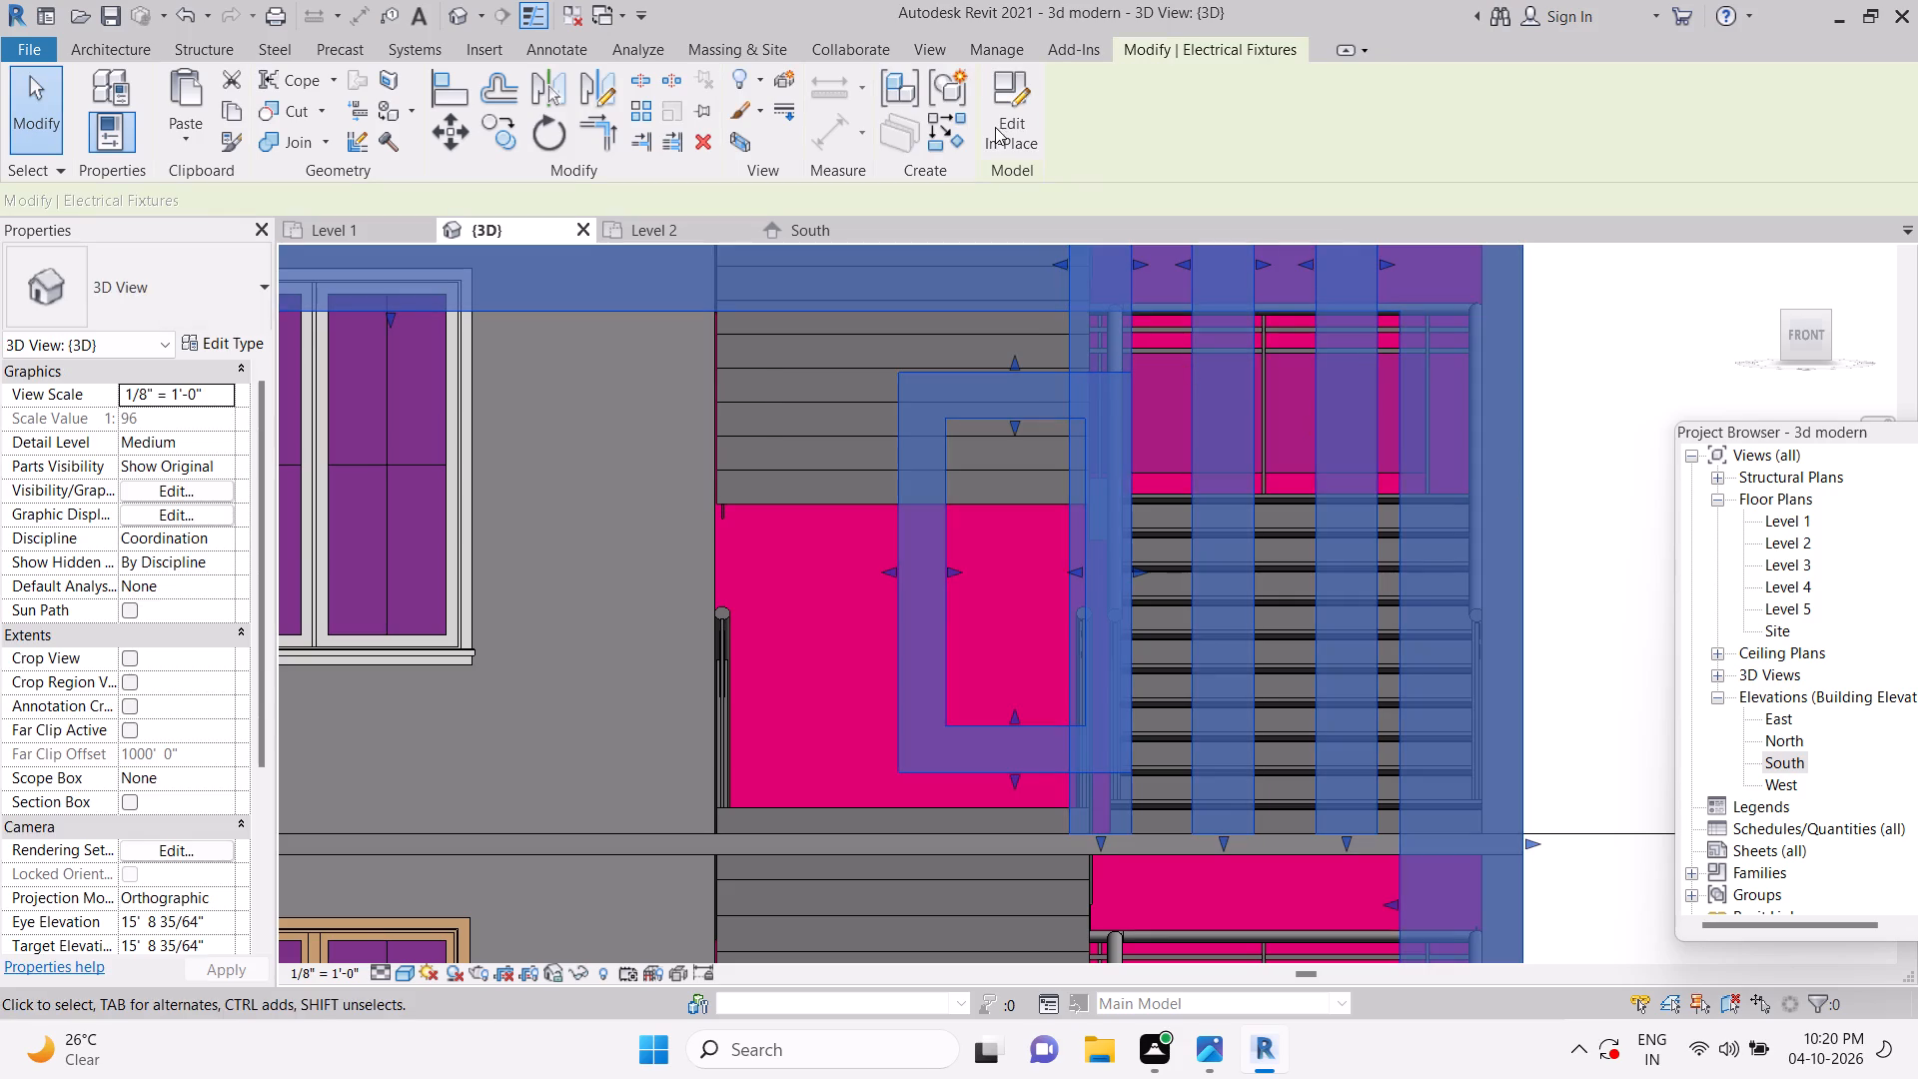
pyautogui.click(987, 106)
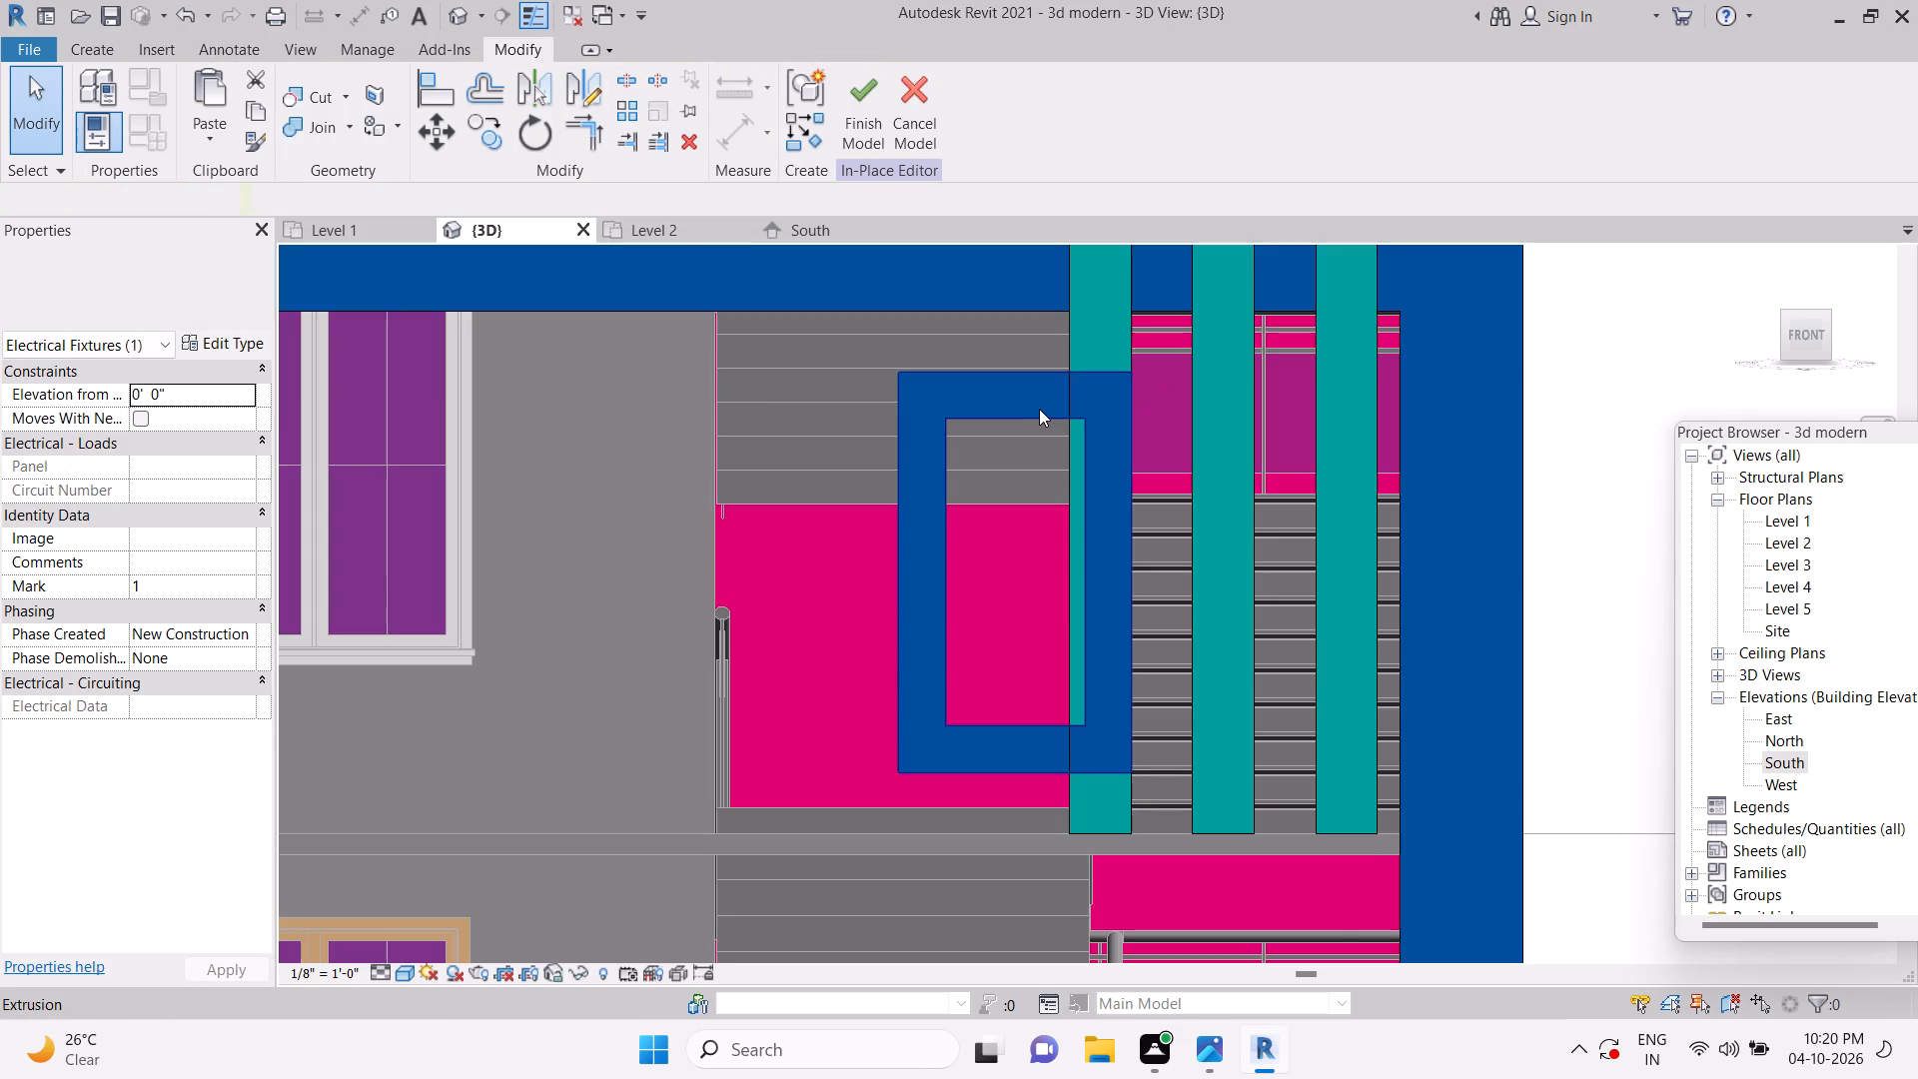
pyautogui.press('Tab')
pyautogui.click(1010, 413)
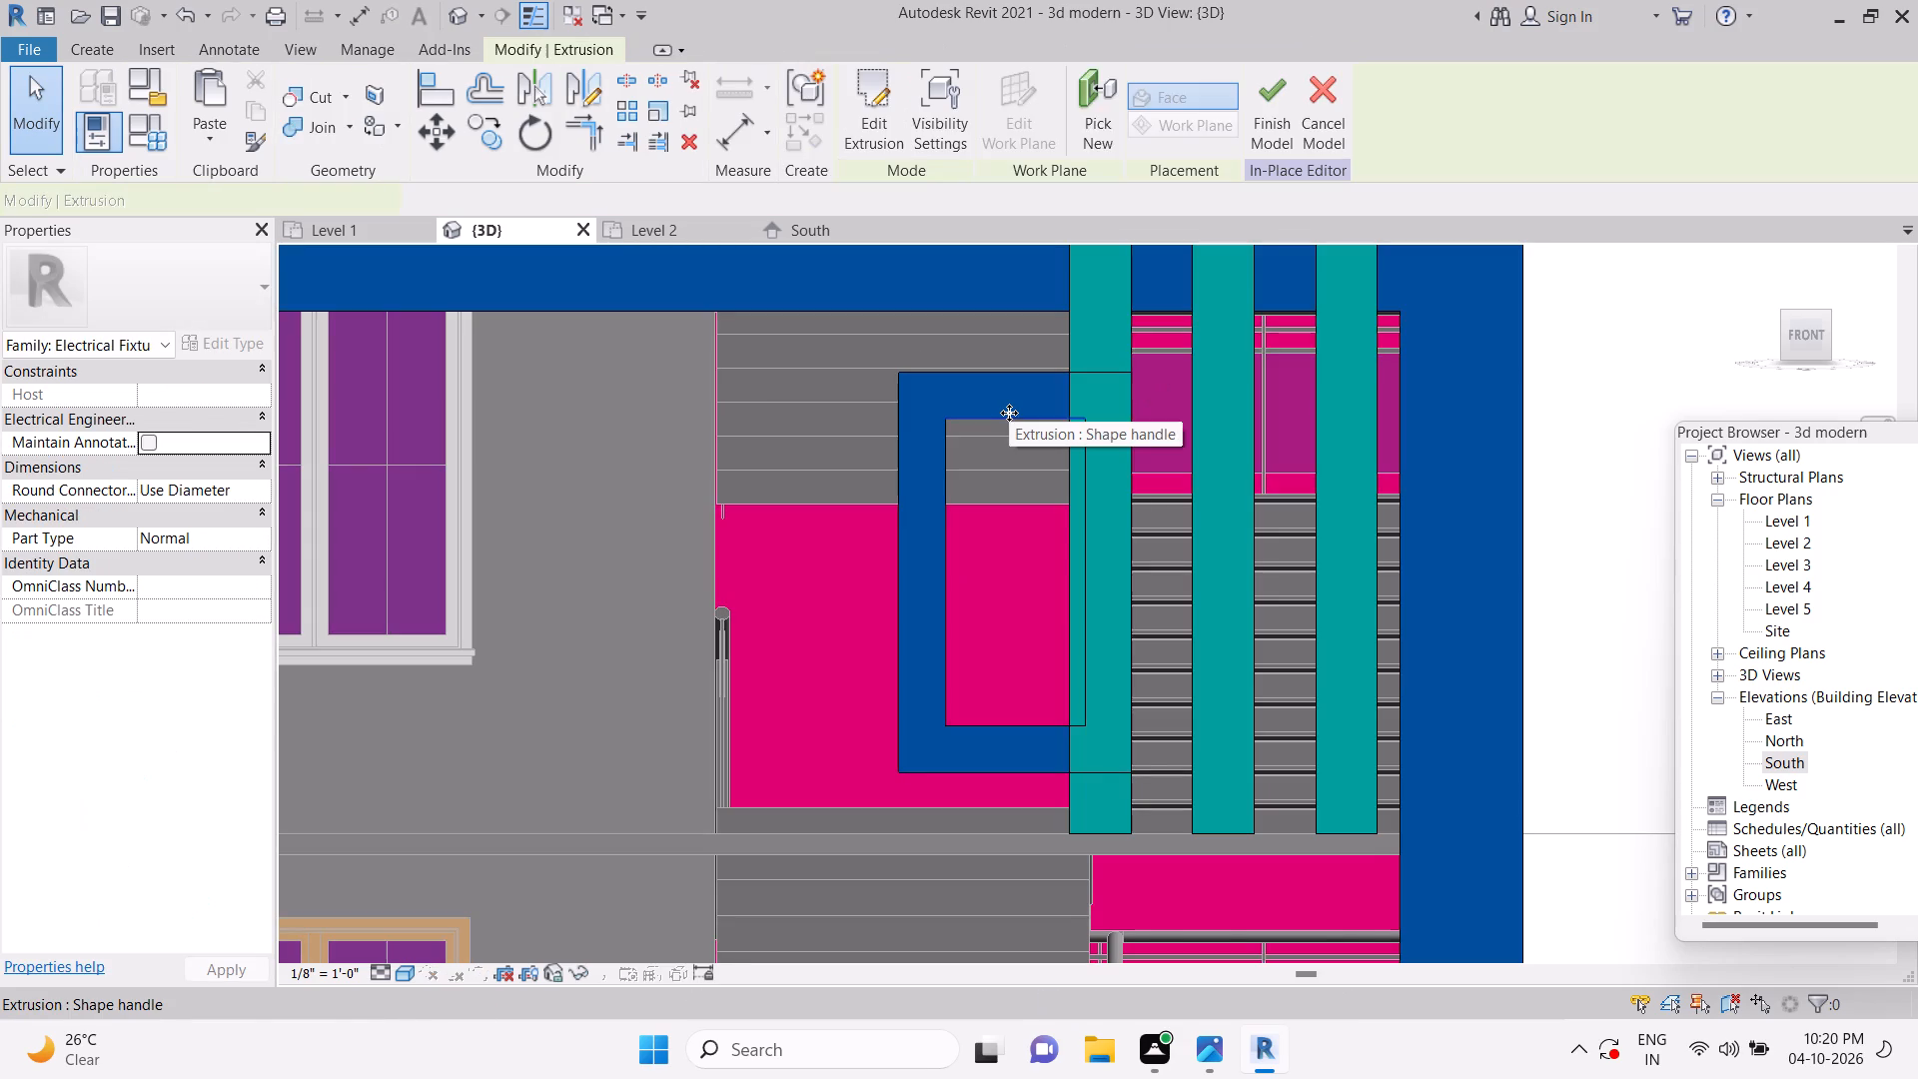
pyautogui.press('Escape')
pyautogui.press('Escape')
pyautogui.press('Tab')
pyautogui.click(946, 375)
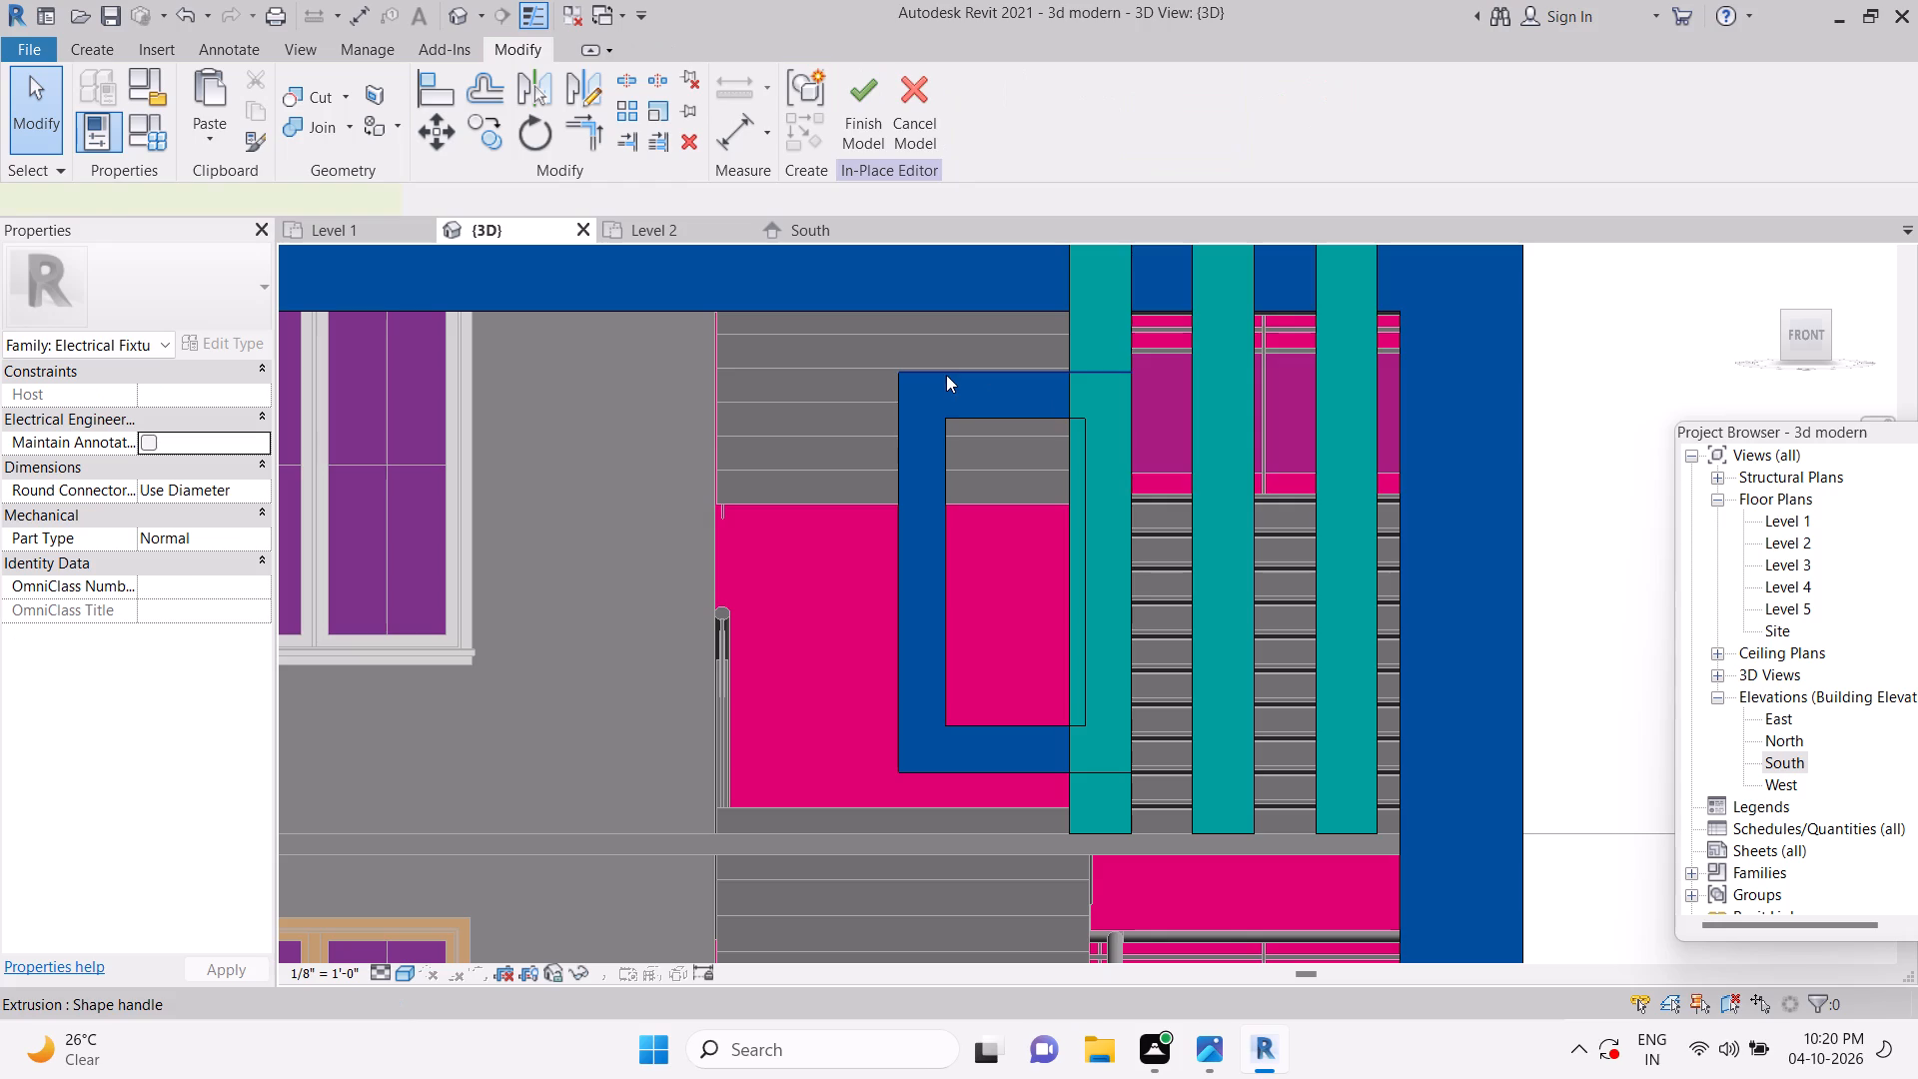
pyautogui.scroll(-4, 958, 418)
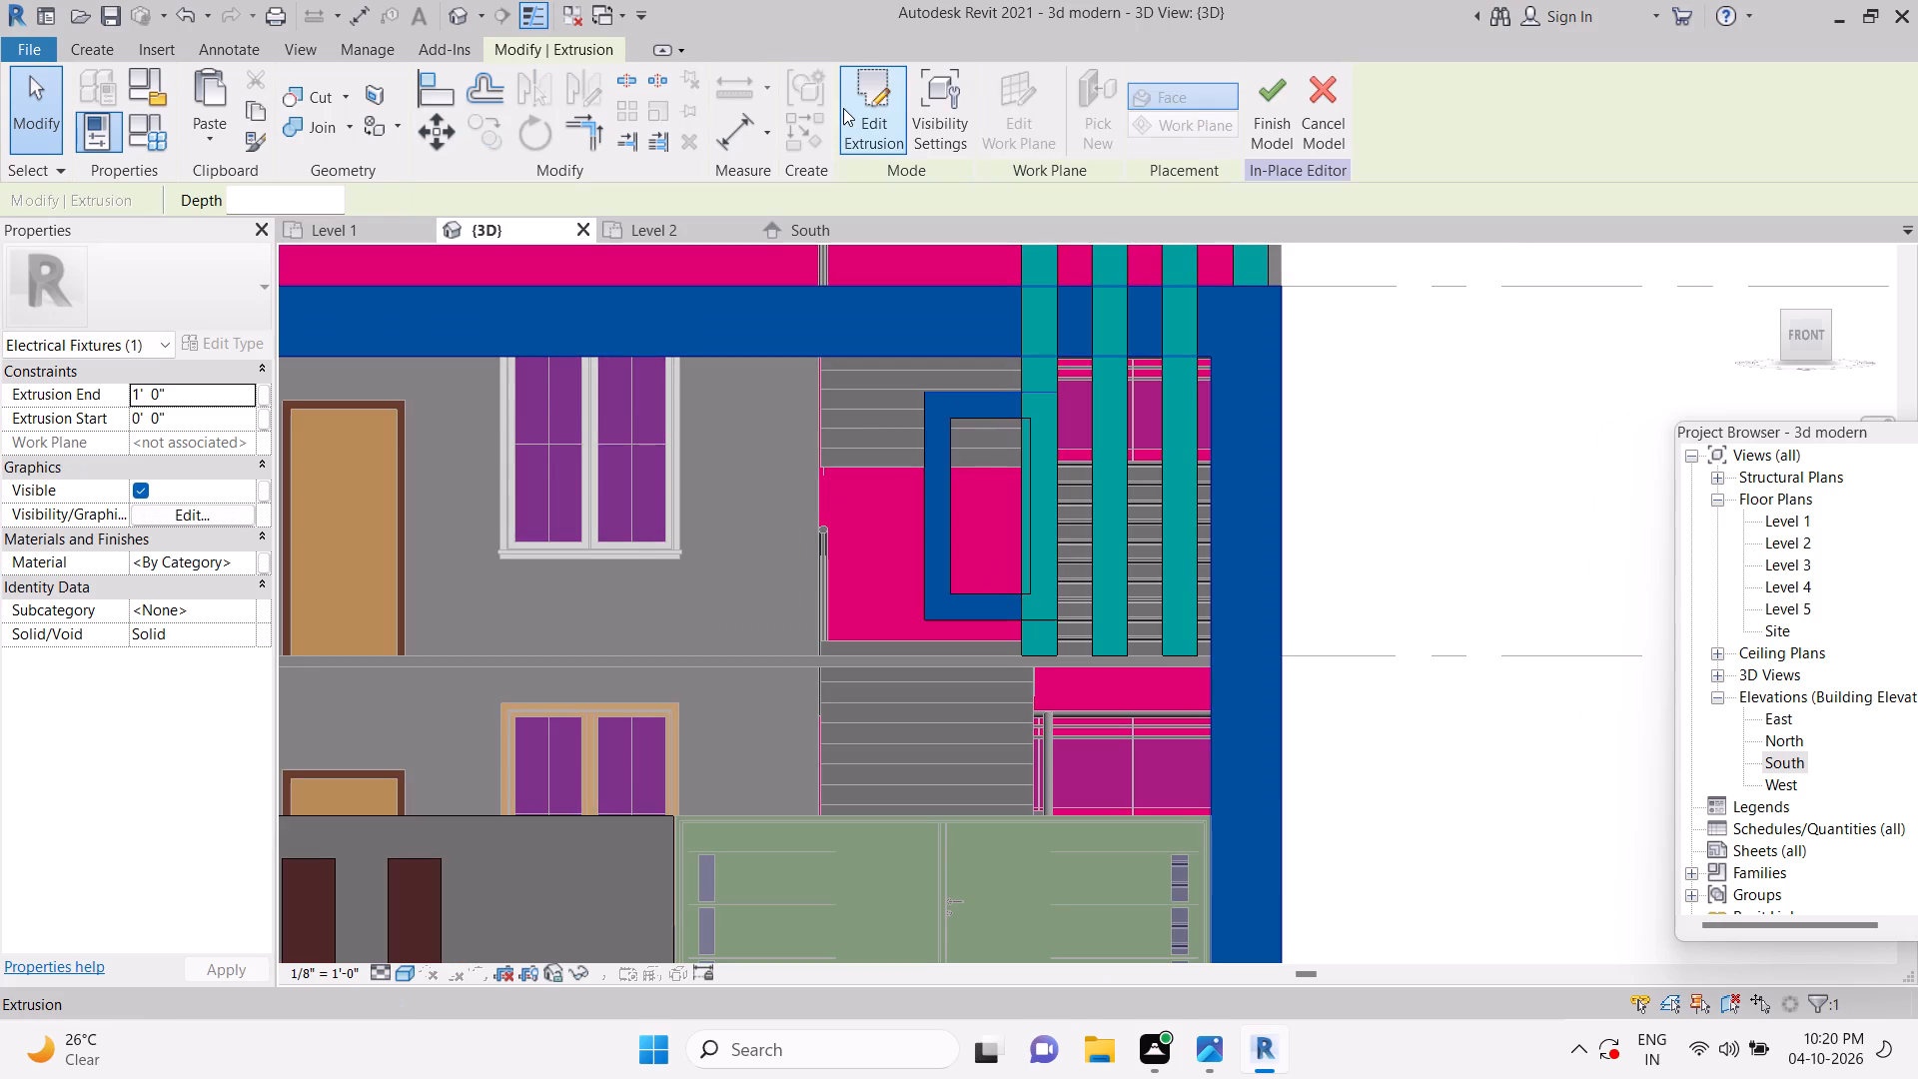
pyautogui.click(855, 111)
pyautogui.press('Escape')
pyautogui.press('Escape')
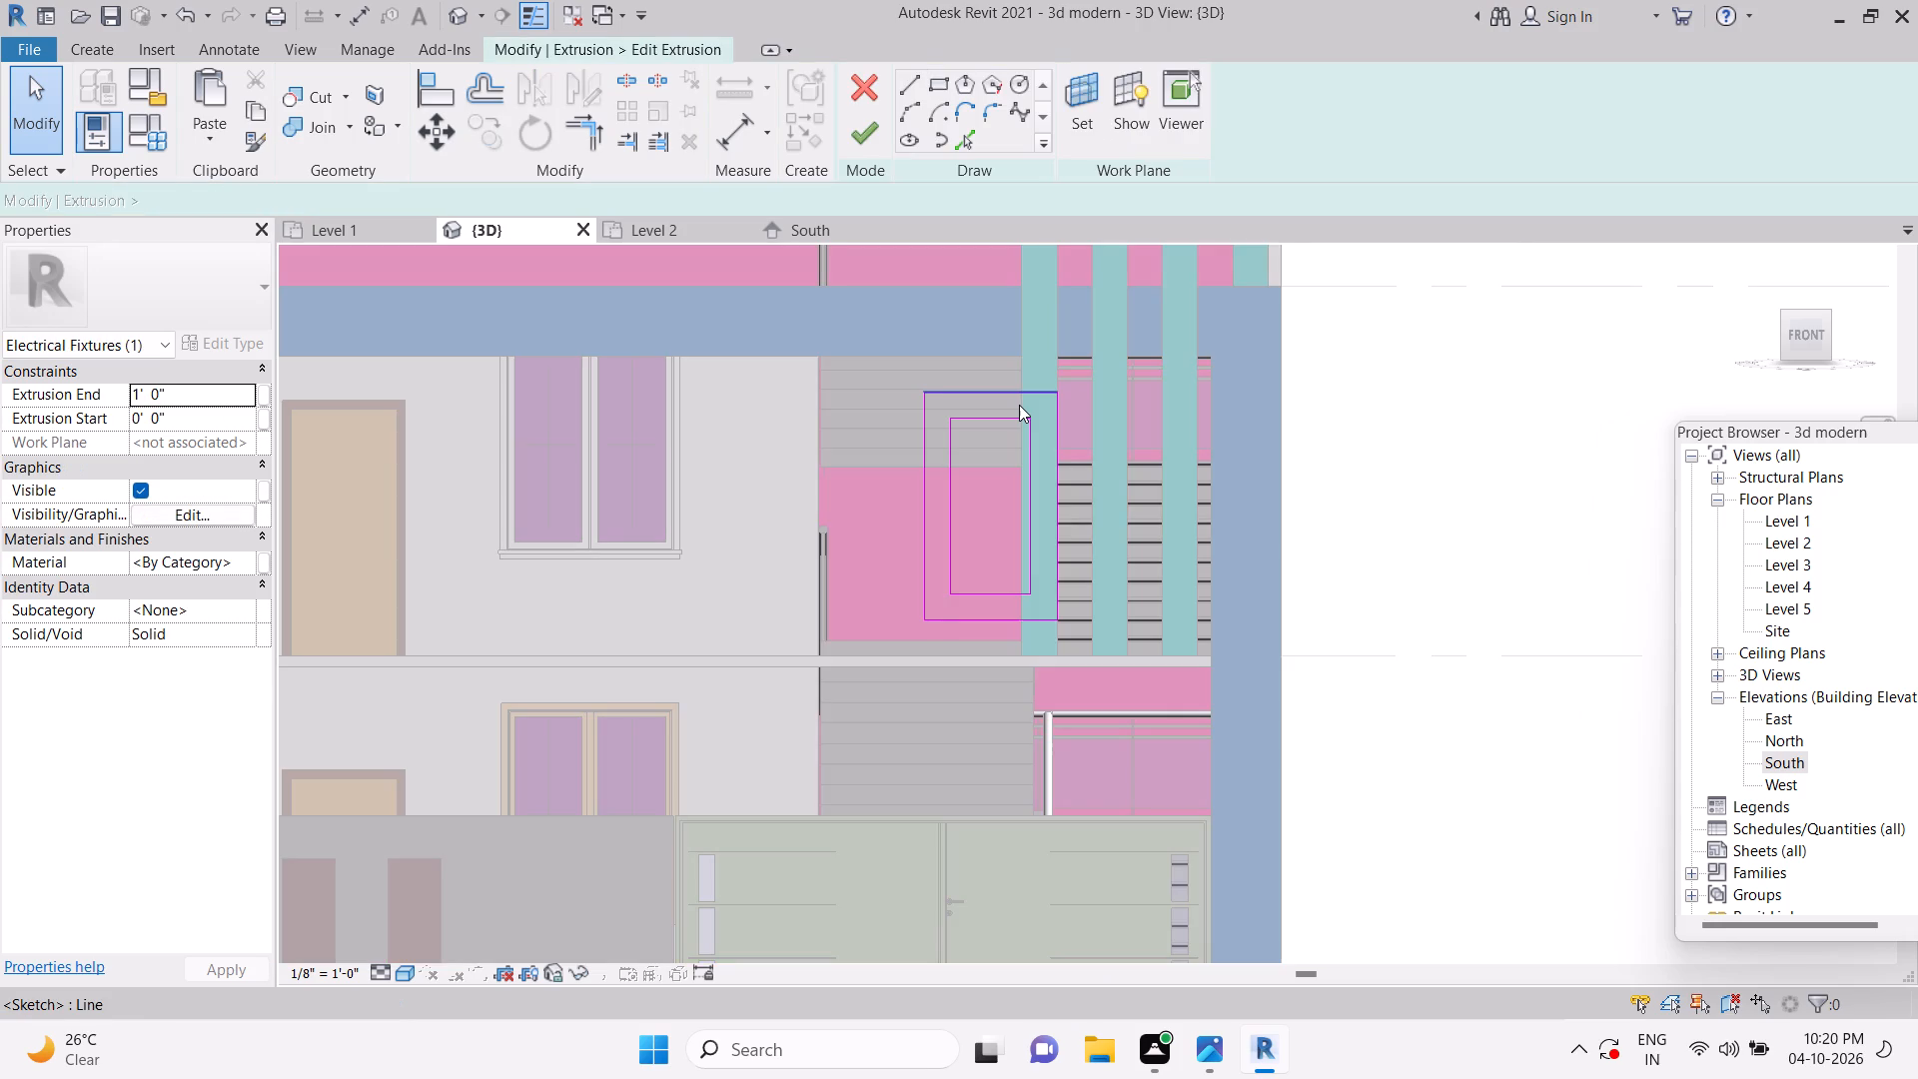
# Move the whole frame sketch away from the fins until its outer edge meets the first fin's near edge, and finish the sketch.
pyautogui.moveTo(871, 350); pyautogui.dragTo(1155, 686)
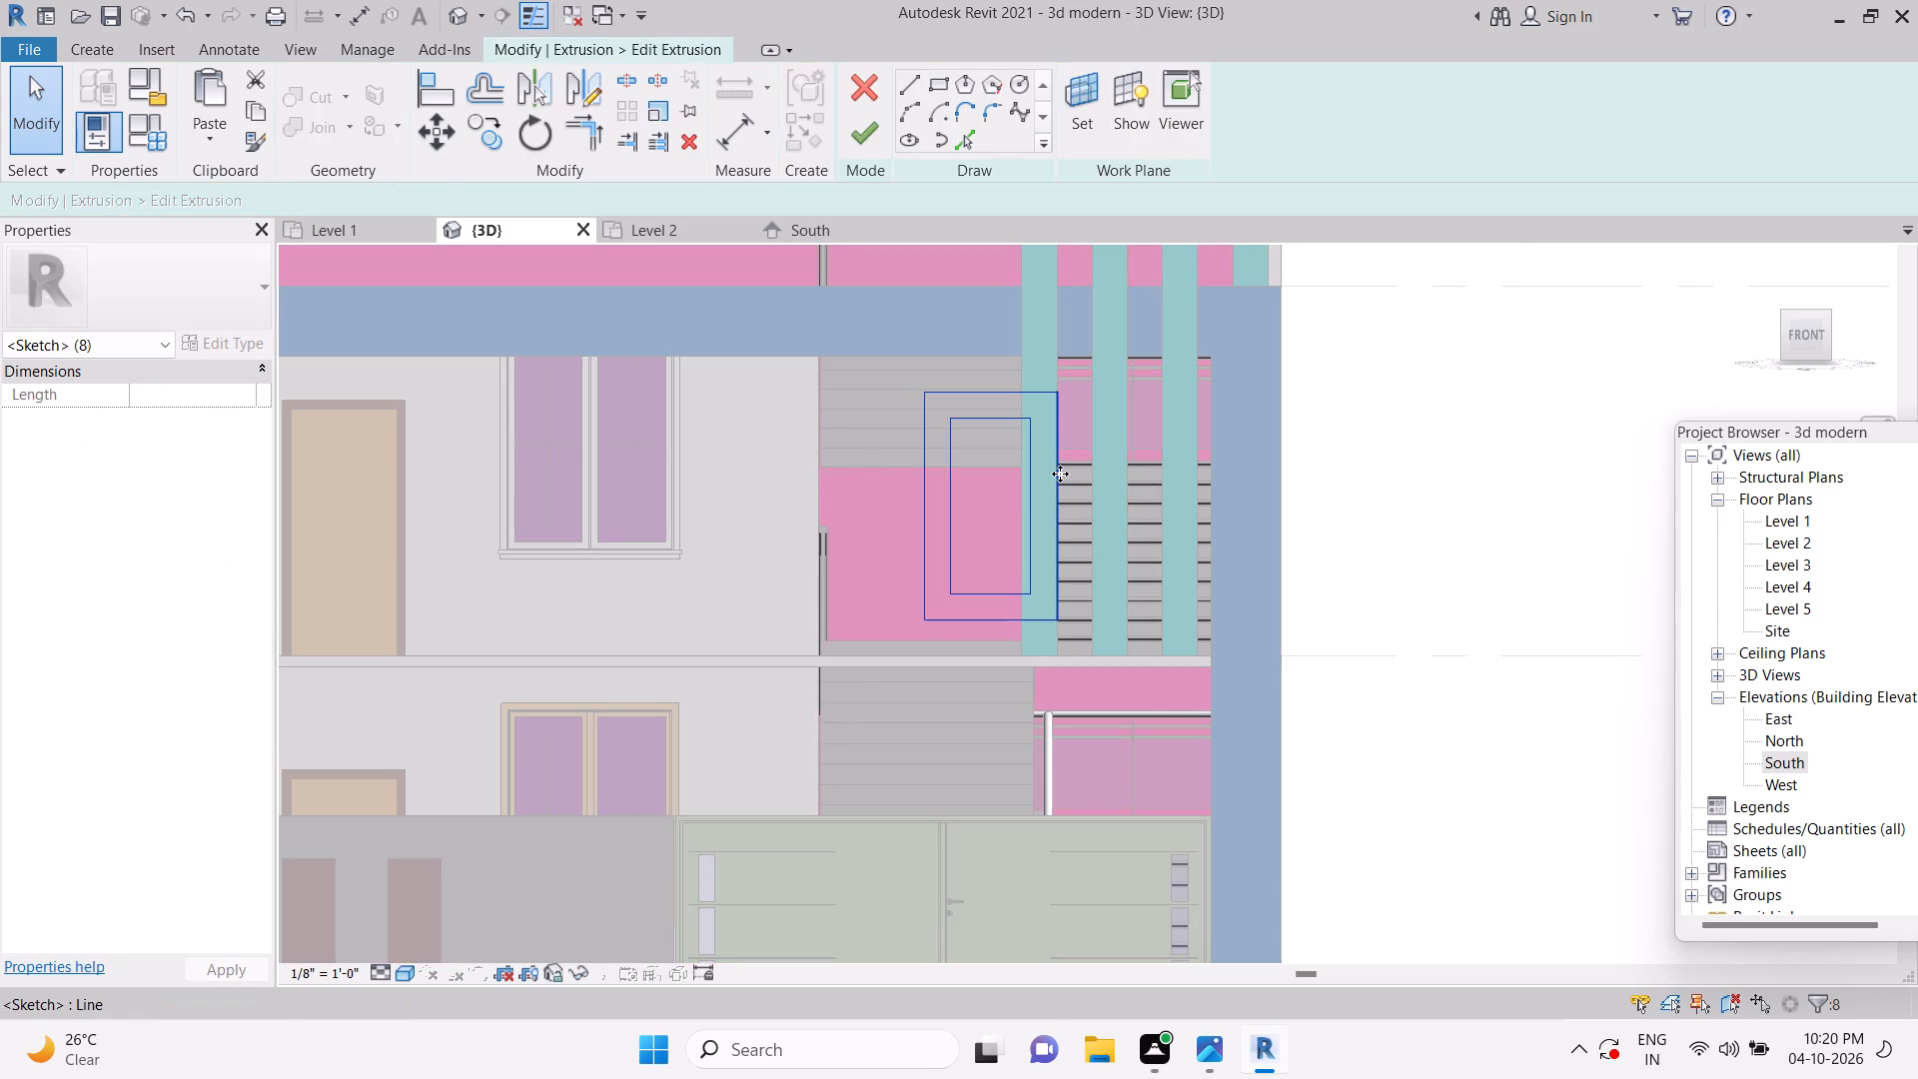
pyautogui.scroll(3, 1060, 474)
pyautogui.moveTo(1057, 485); pyautogui.dragTo(1010, 486)
pyautogui.press('Escape')
pyautogui.press('Escape')
pyautogui.press('Escape')
pyautogui.press('Escape')
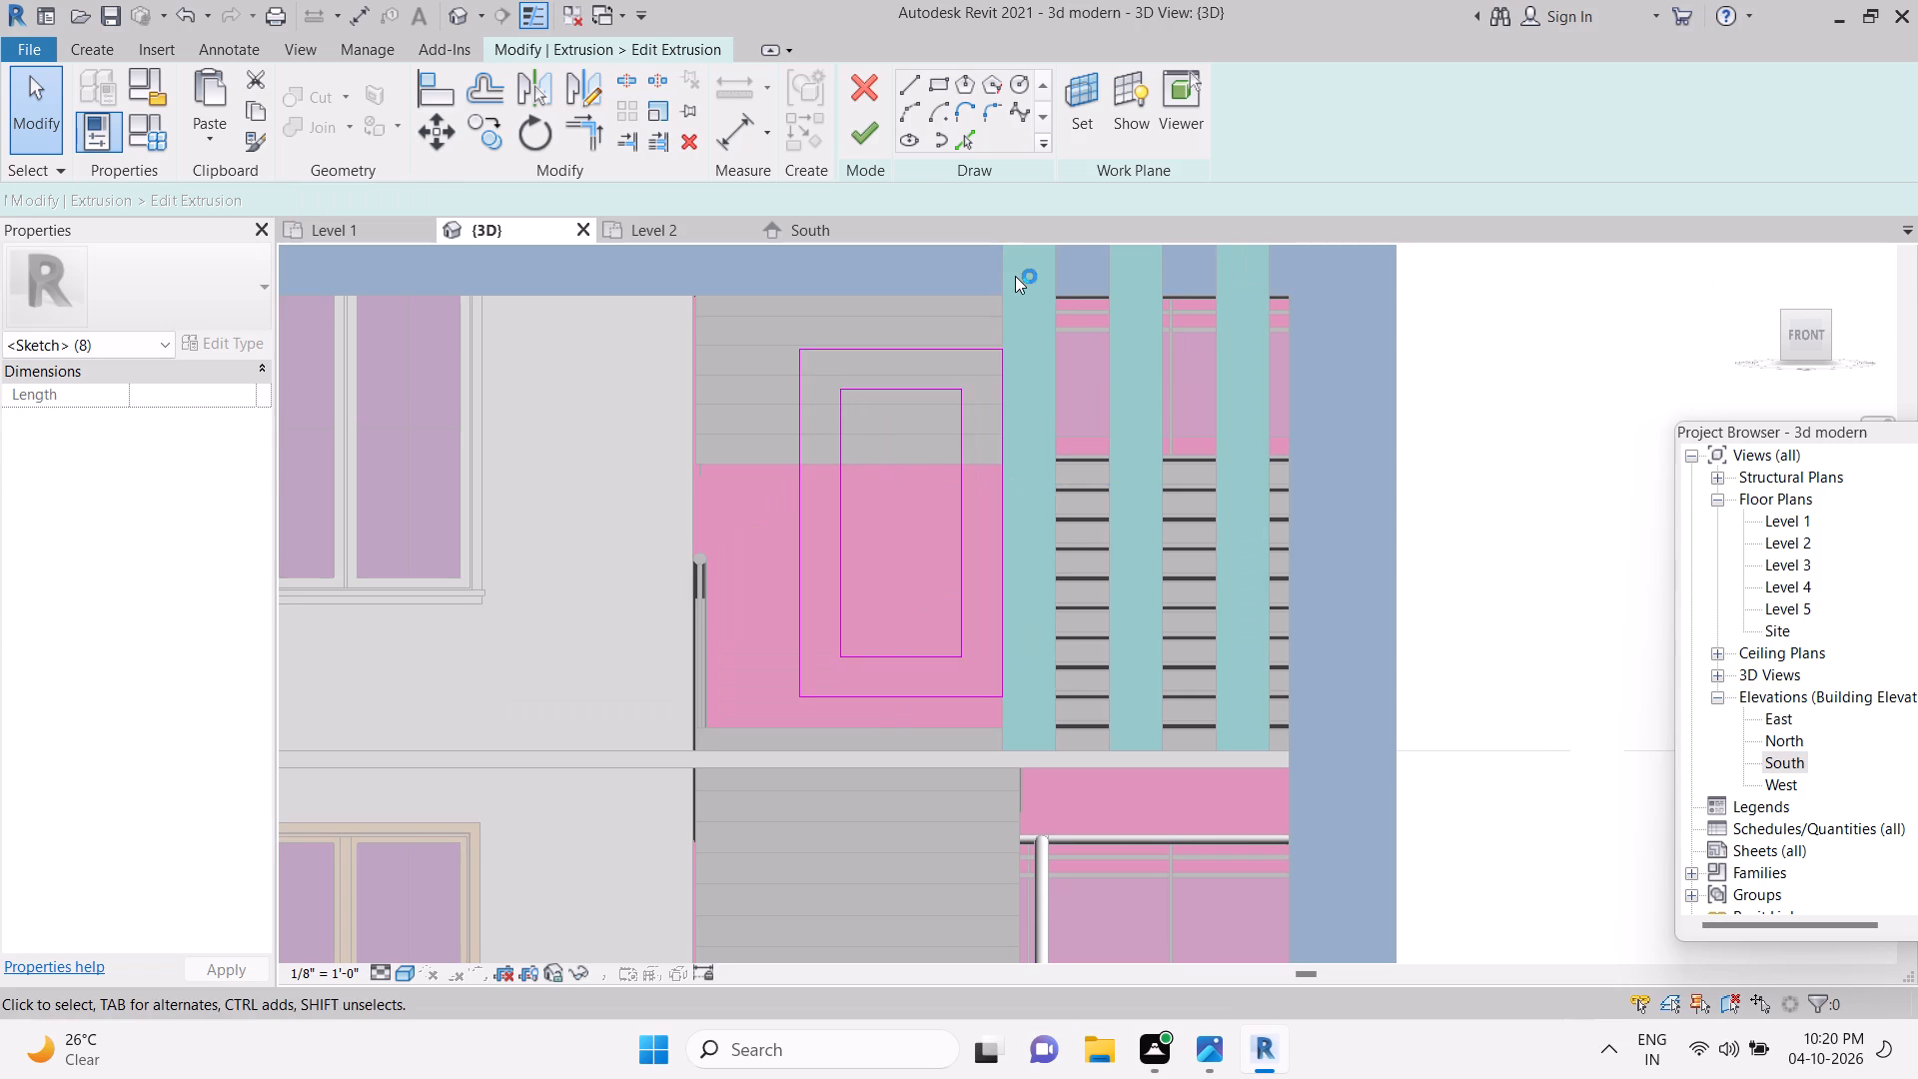
pyautogui.click(868, 130)
pyautogui.press('Escape')
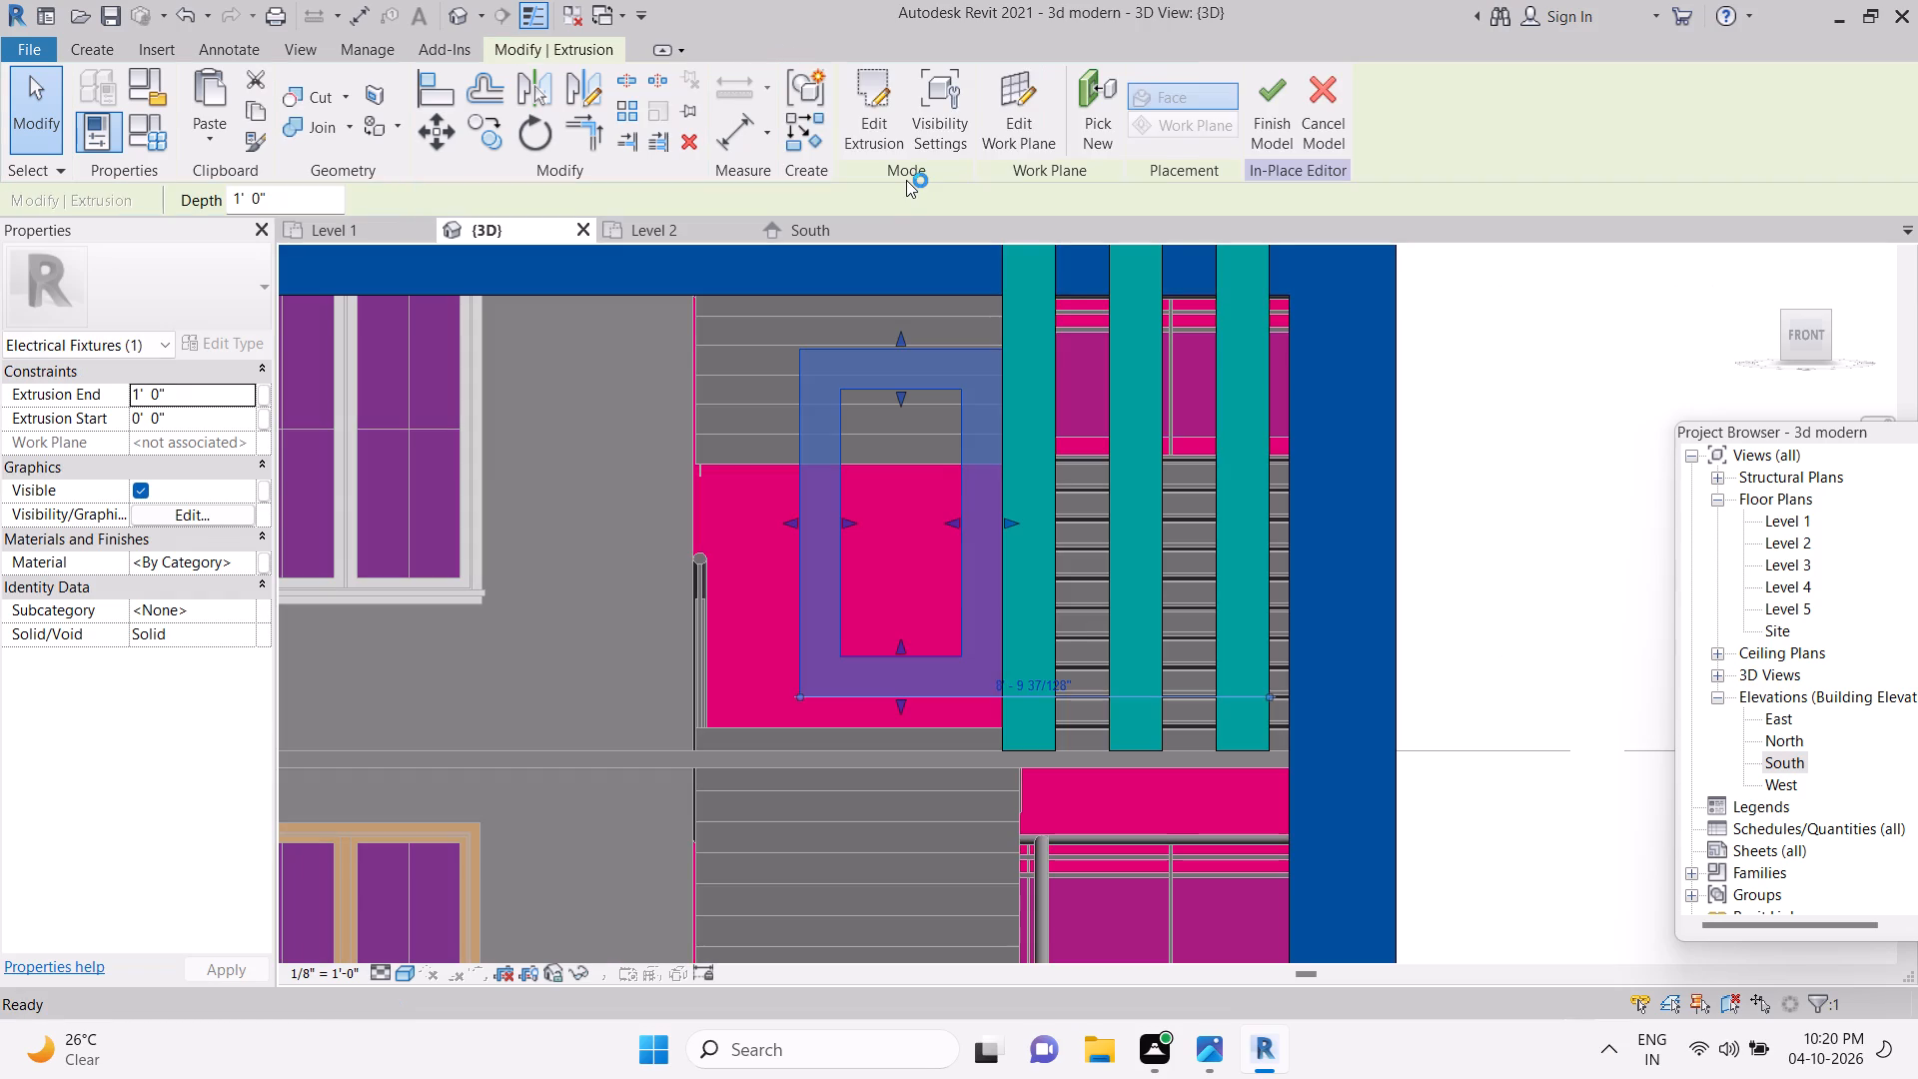
# Finish the in-place facade model and save the project.
pyautogui.scroll(-3, 1064, 631)
pyautogui.press('Escape')
pyautogui.press('Escape')
pyautogui.scroll(-1, 1073, 611)
pyautogui.press('Escape')
pyautogui.press('Escape')
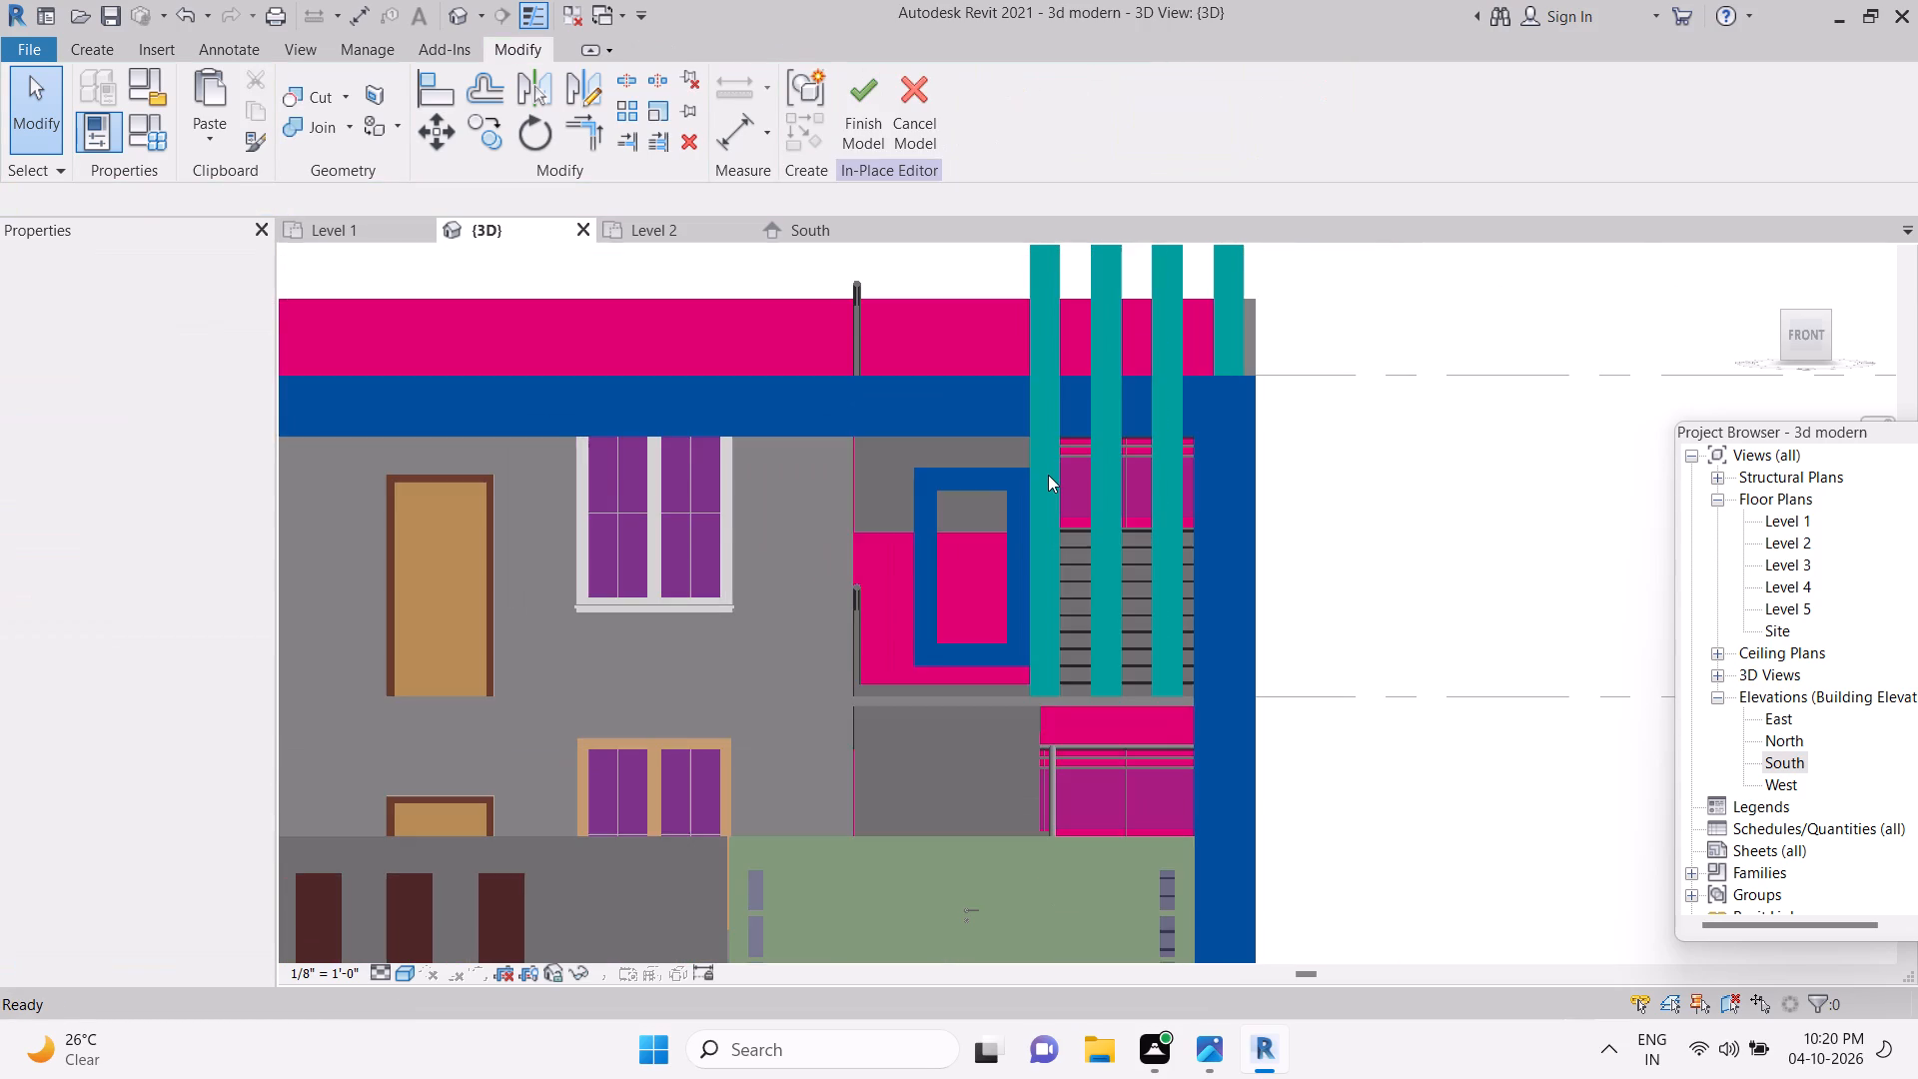
pyautogui.click(868, 124)
pyautogui.press('Escape')
pyautogui.press('Escape')
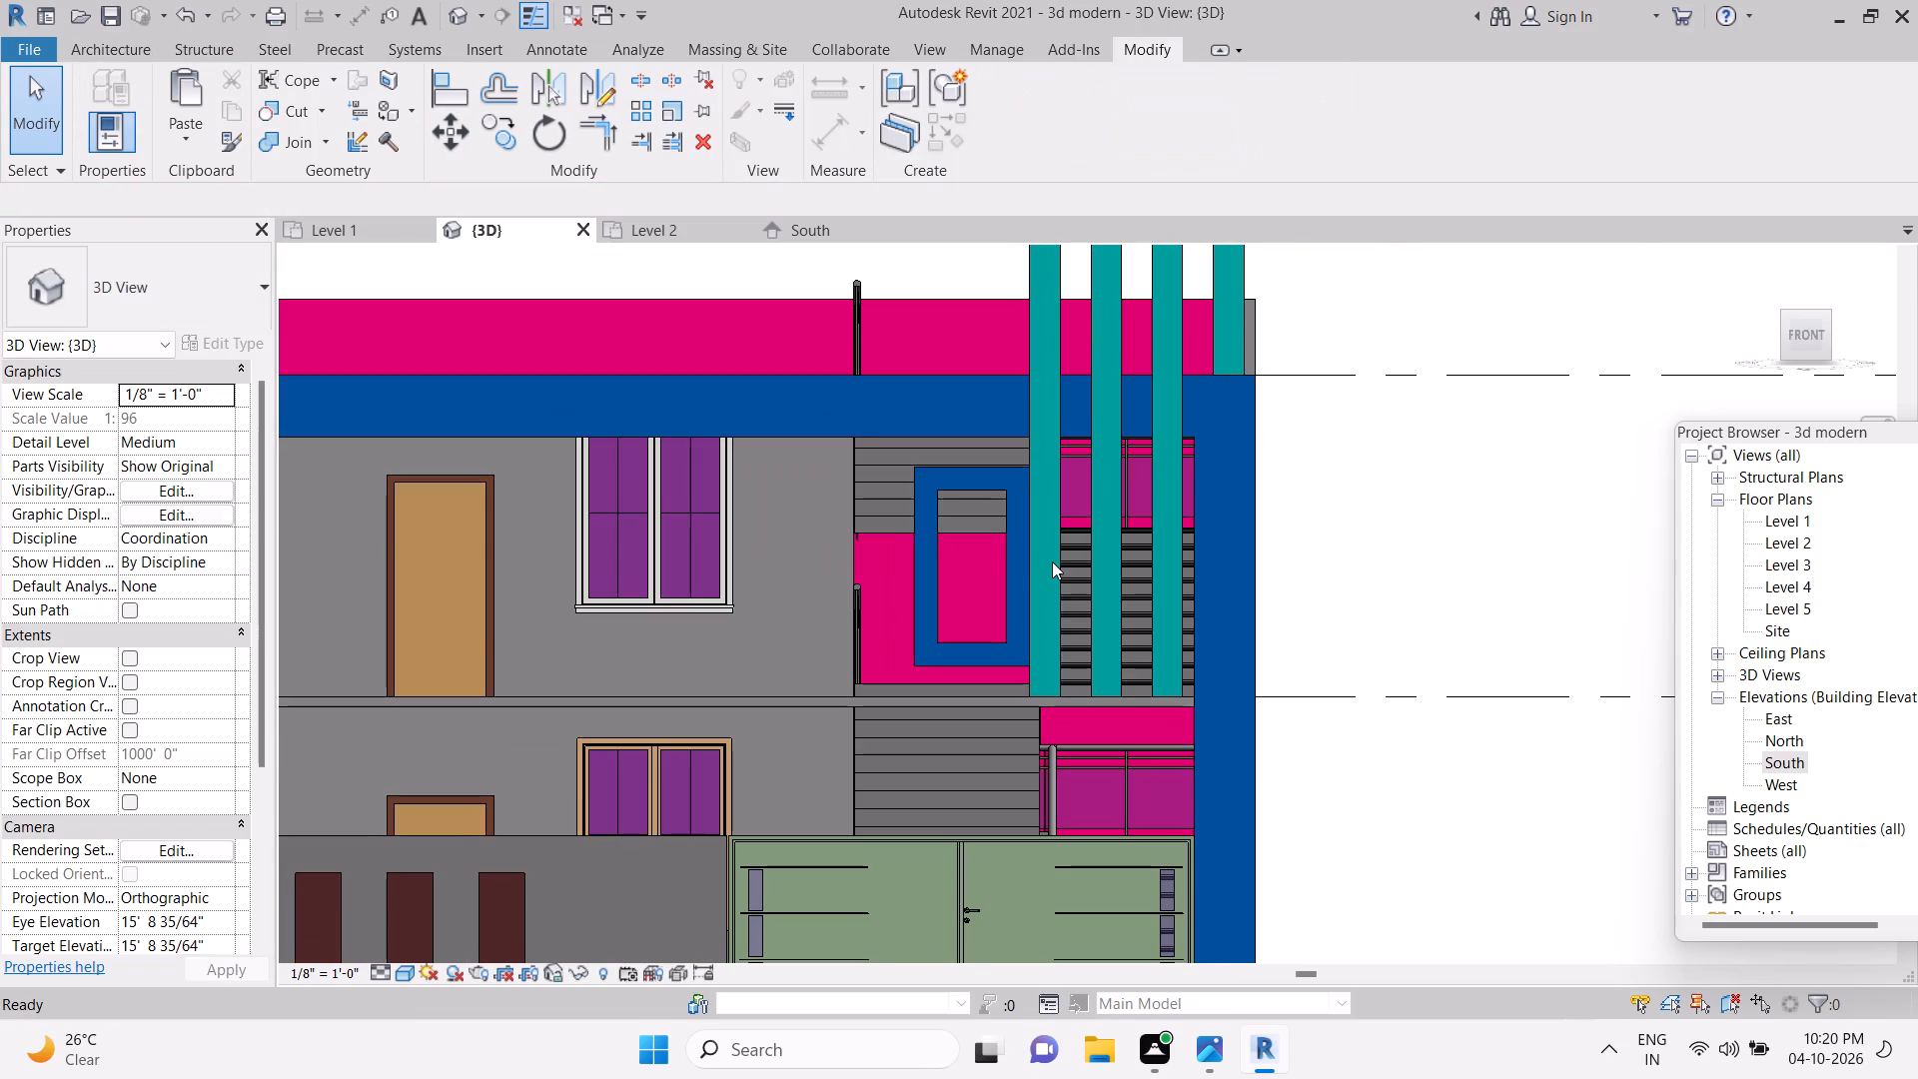
pyautogui.hotkey('ctrl', 's')
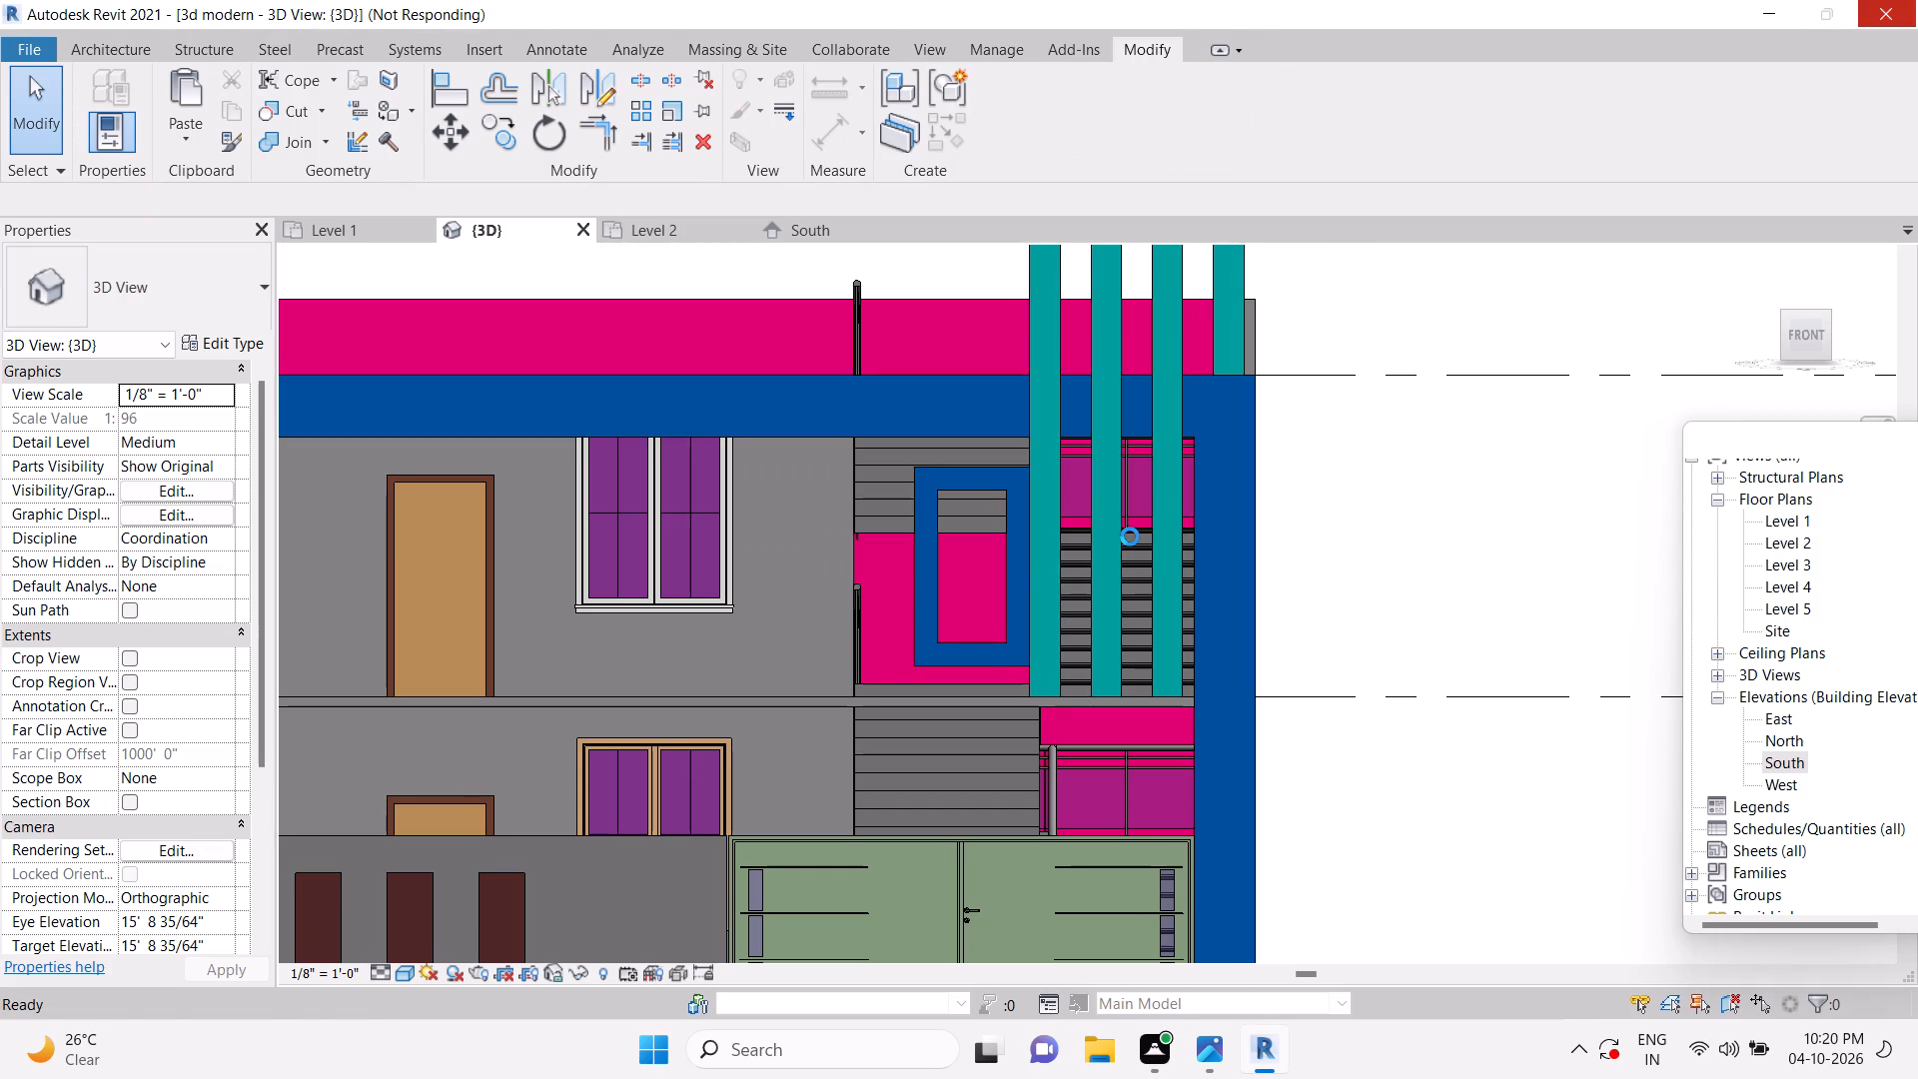
# Check the reference elevation image, and open the vertical fins' extrusion sketch in the in-place facade model for editing.
pyautogui.click(1202, 1048)
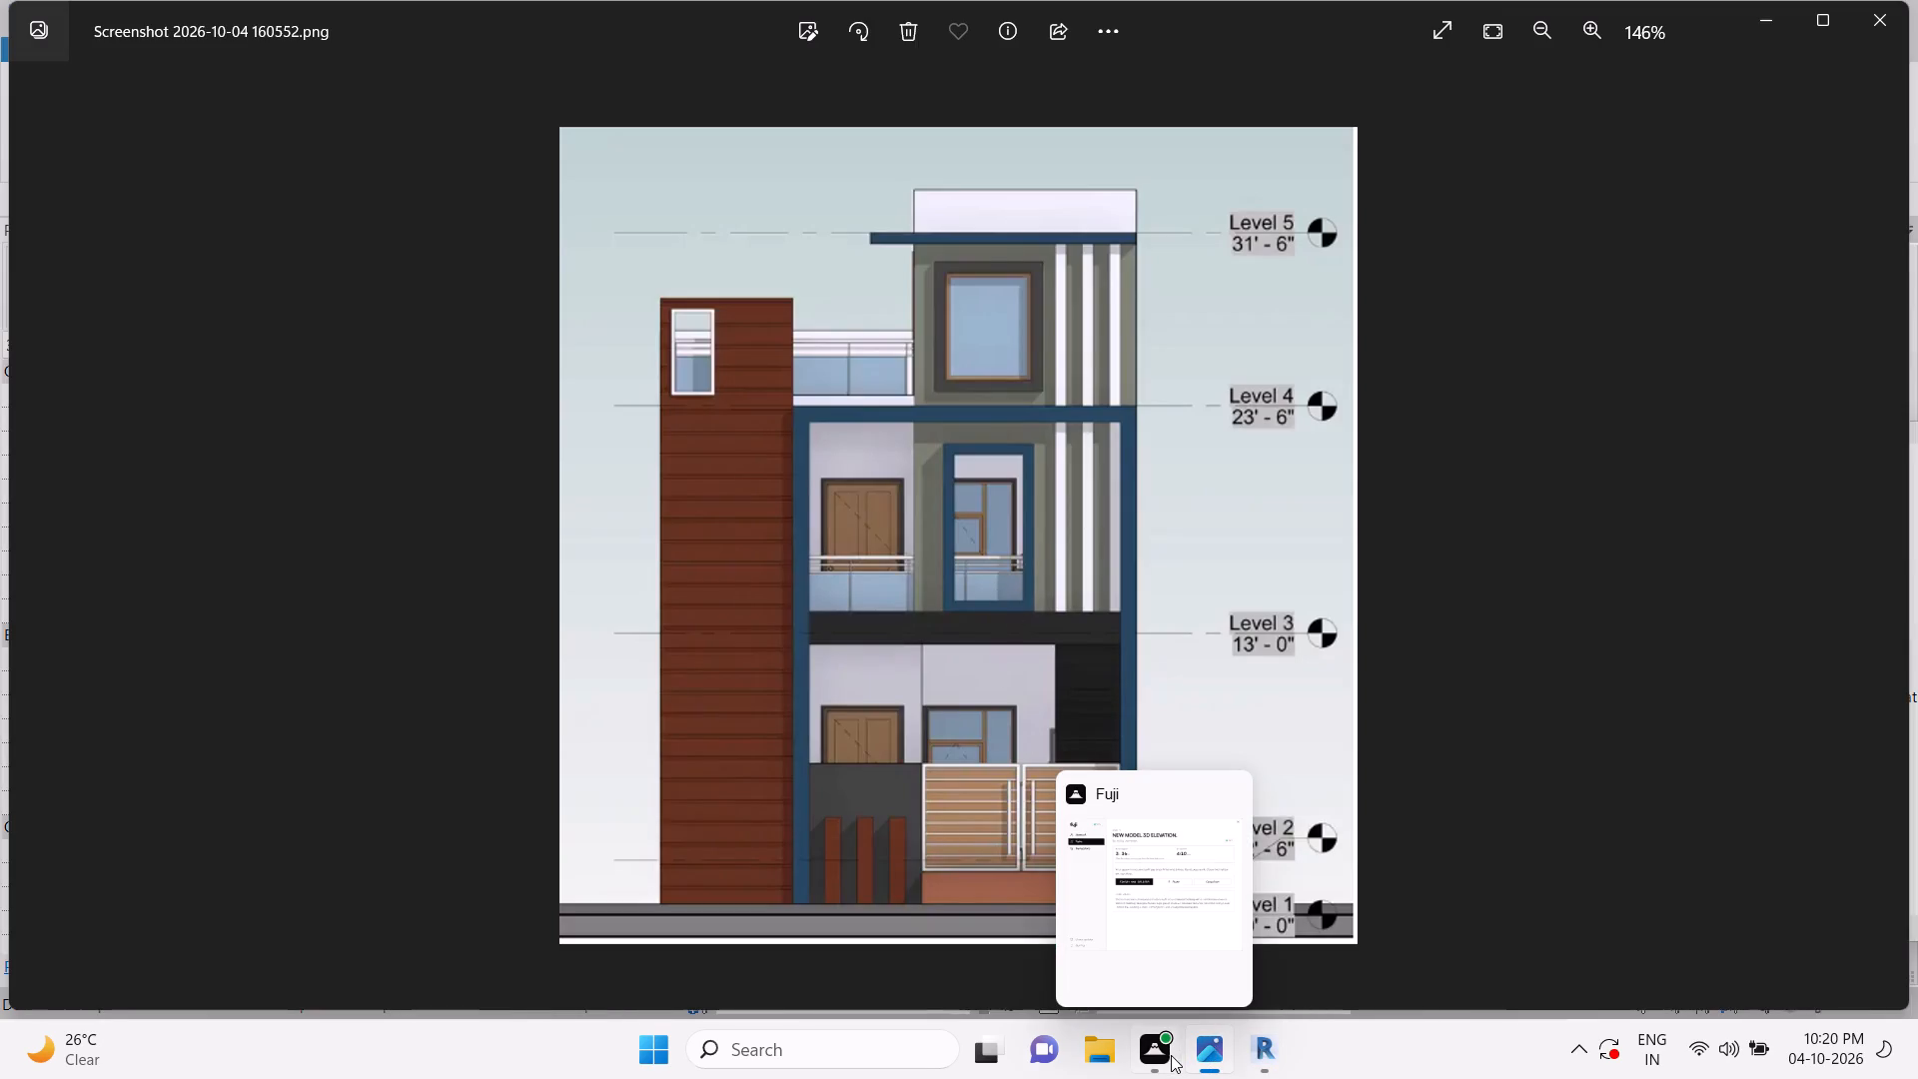
pyautogui.click(1257, 1056)
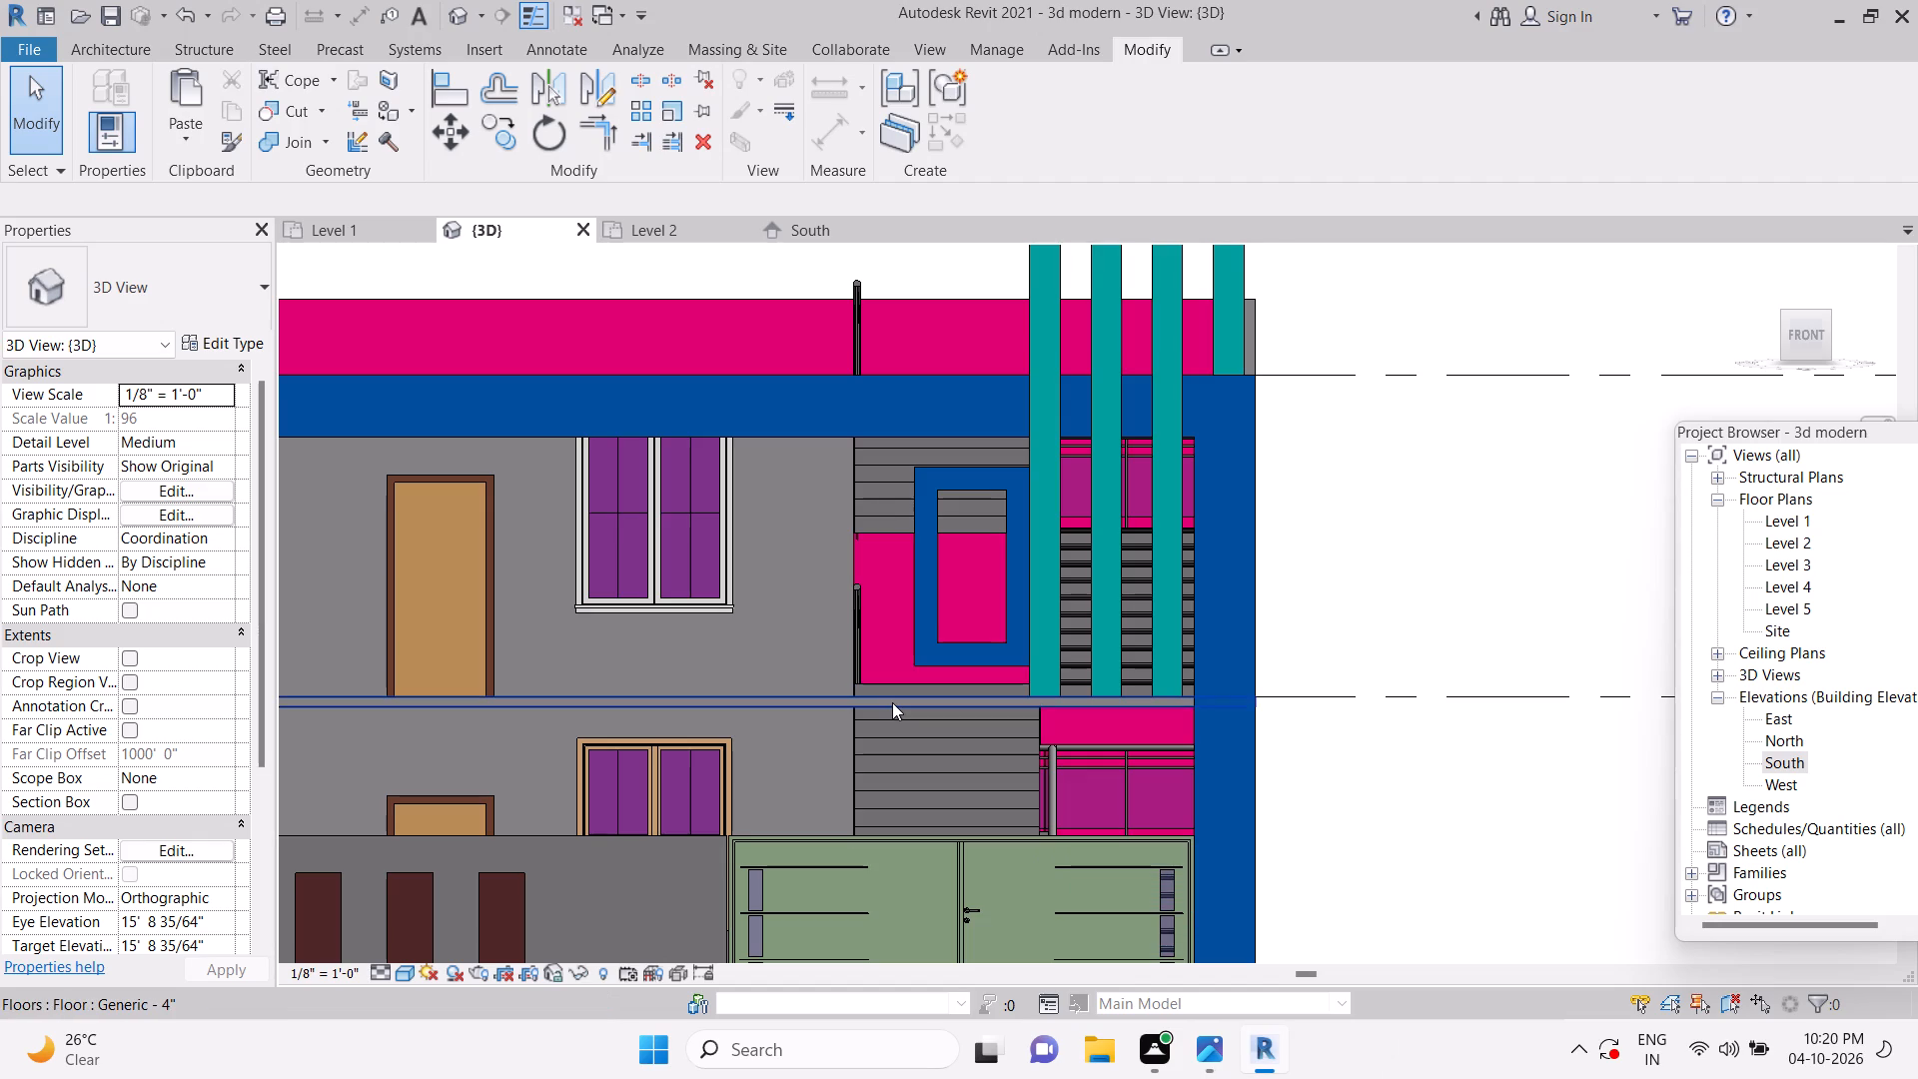
pyautogui.press('Escape')
pyautogui.click(1052, 628)
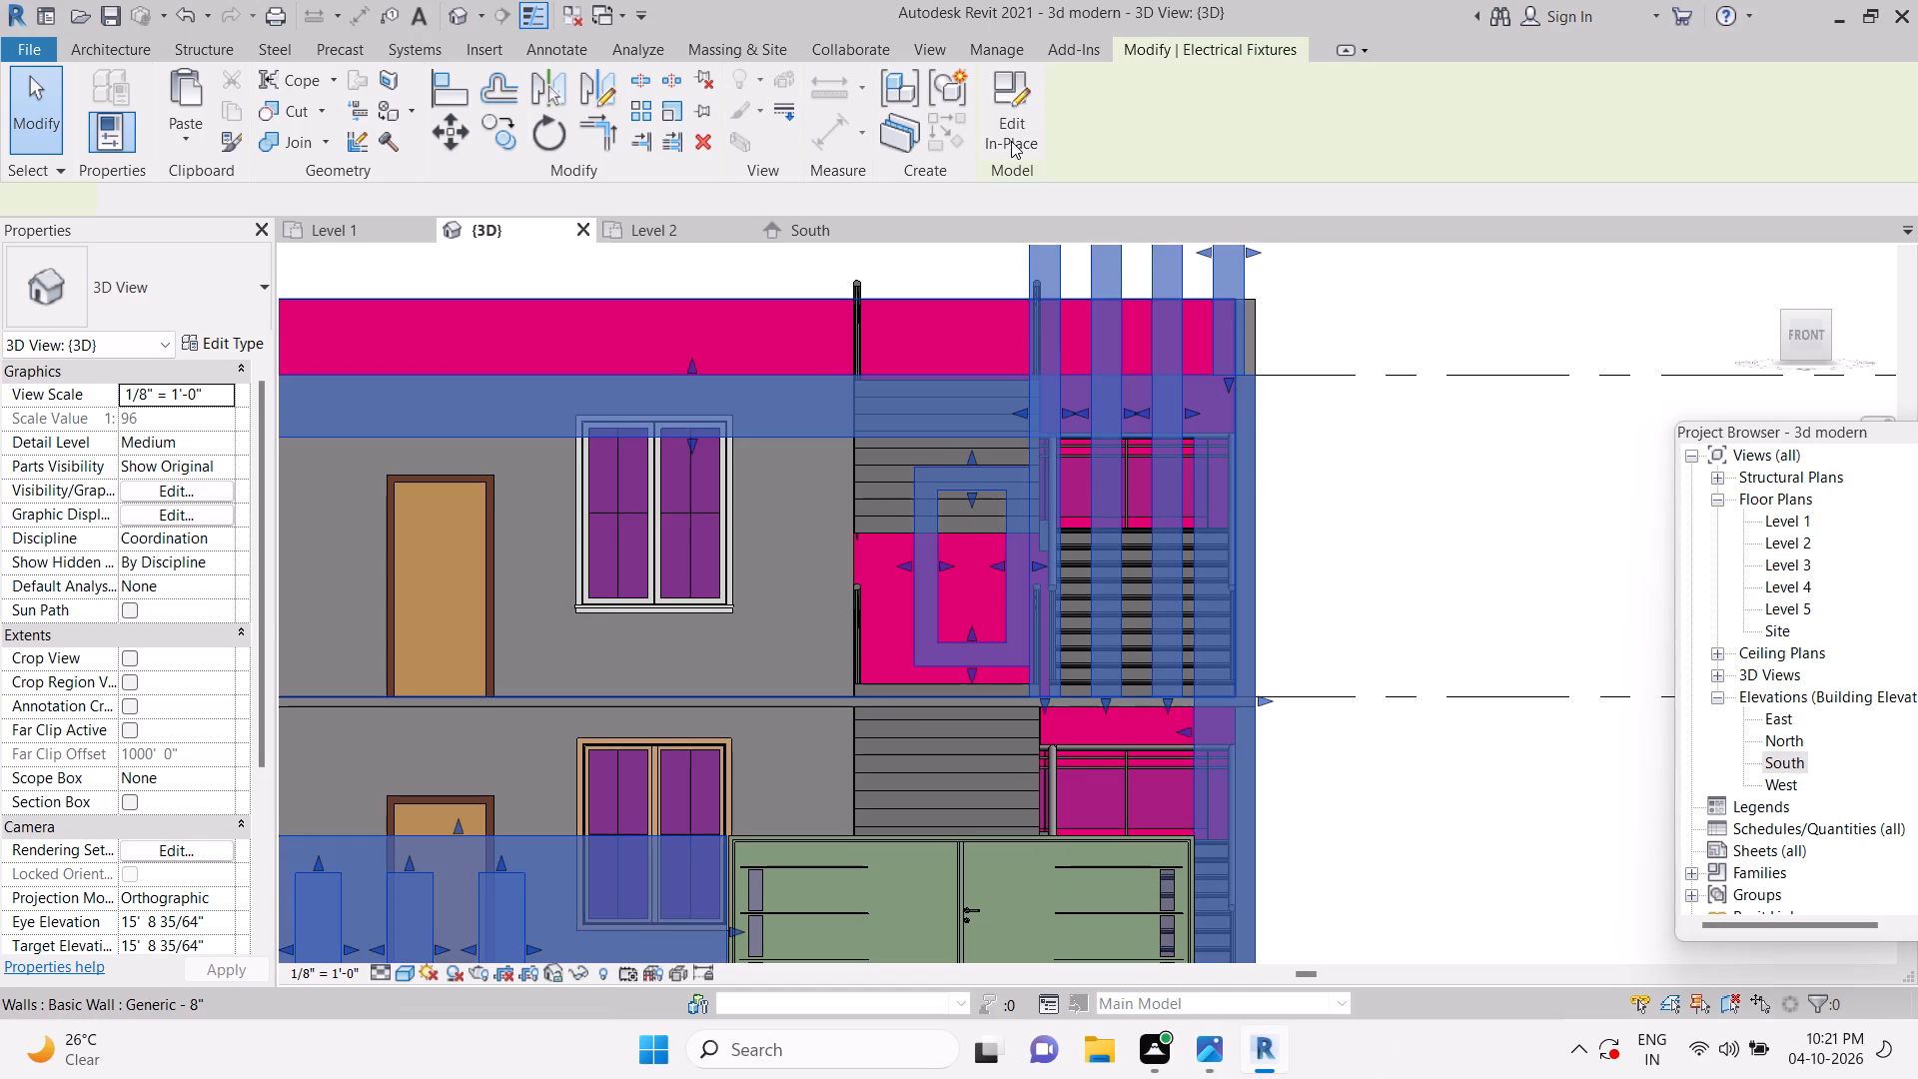
pyautogui.click(1006, 116)
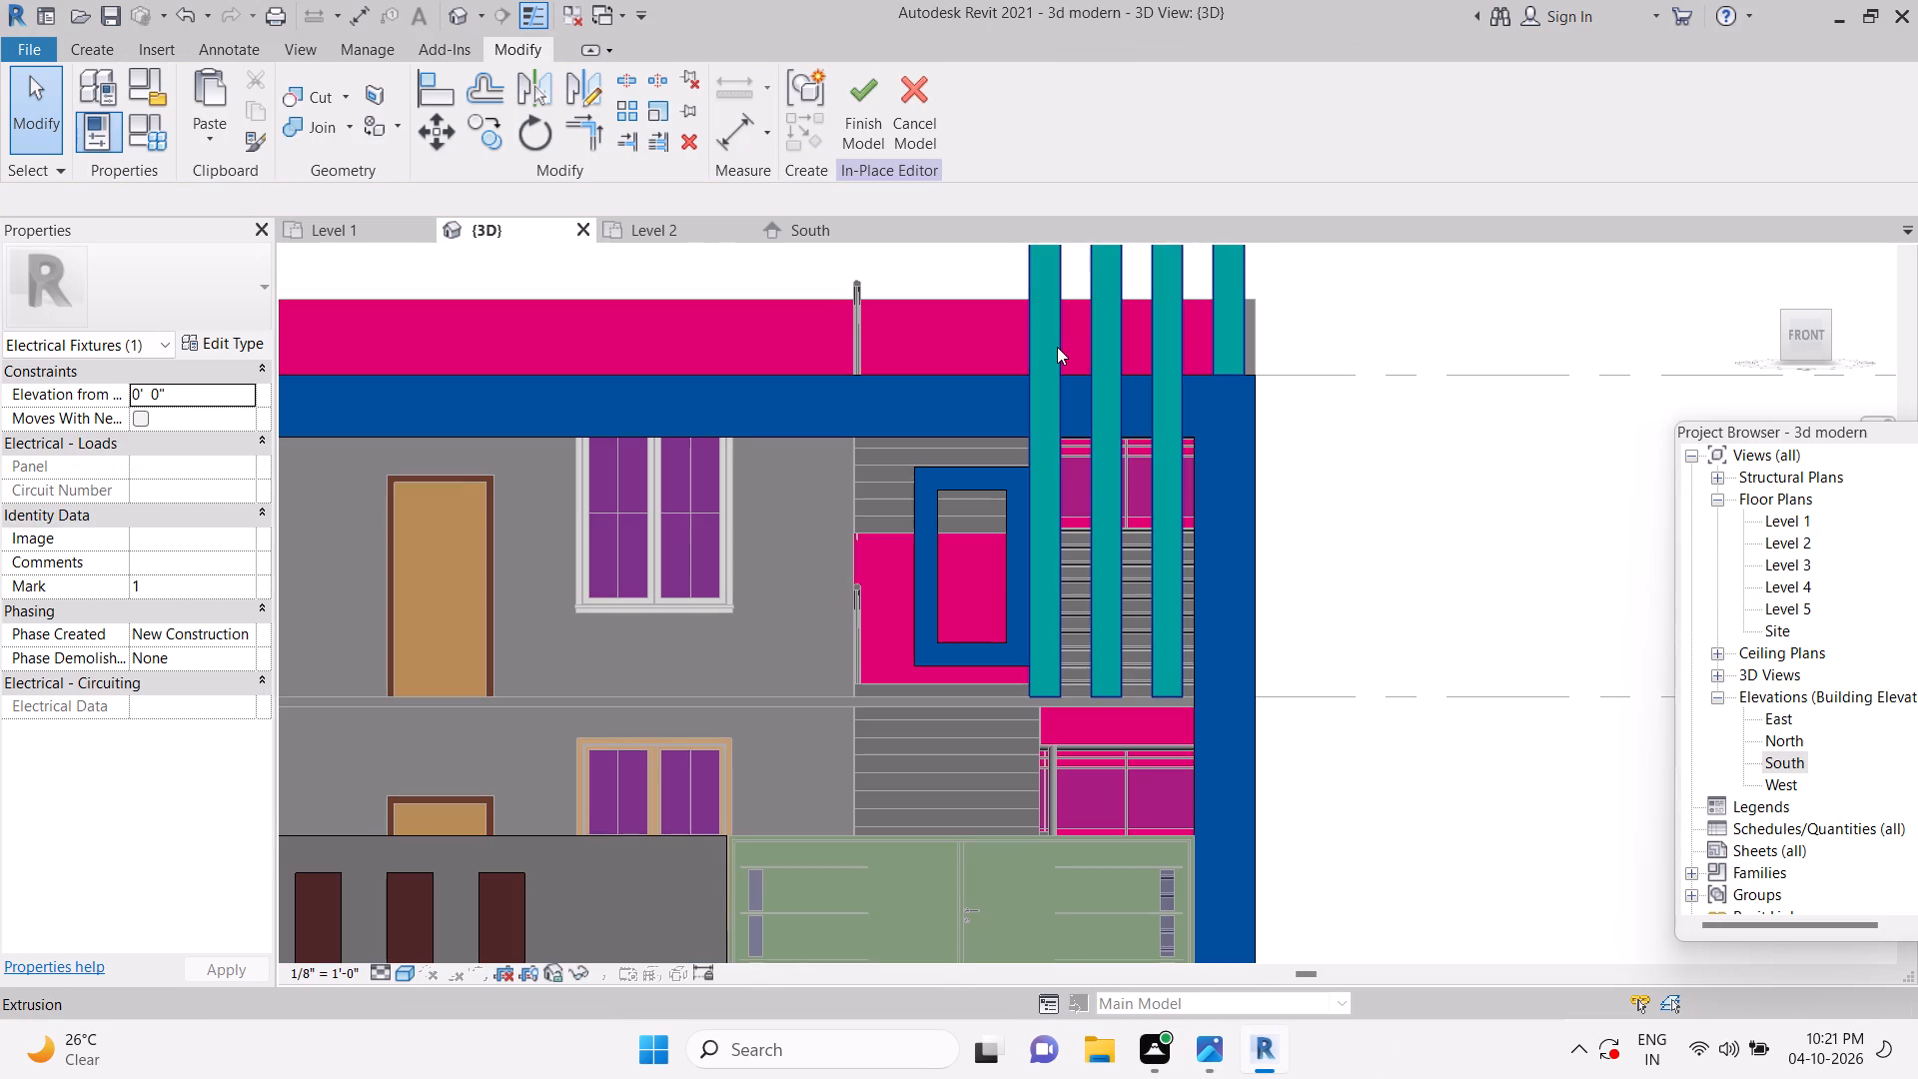
pyautogui.click(1057, 347)
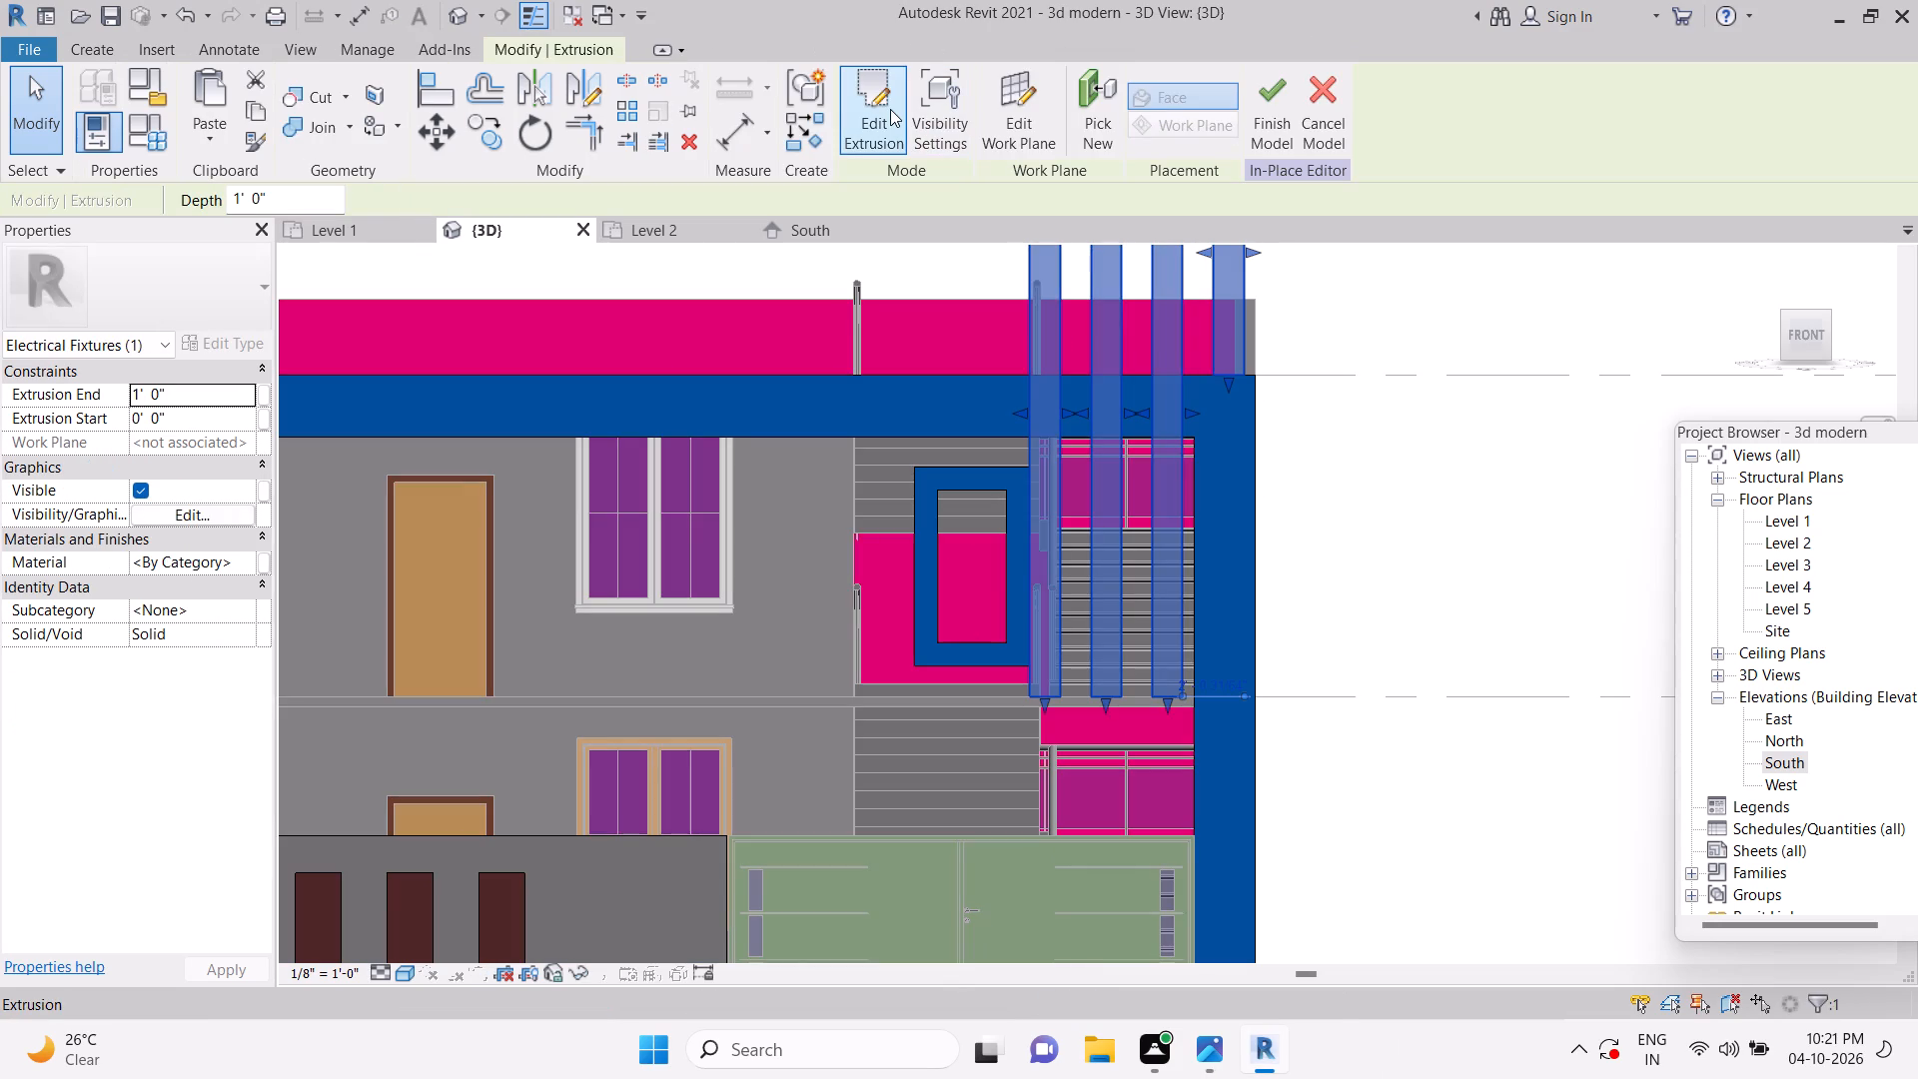
pyautogui.click(890, 109)
pyautogui.scroll(-5, 1060, 520)
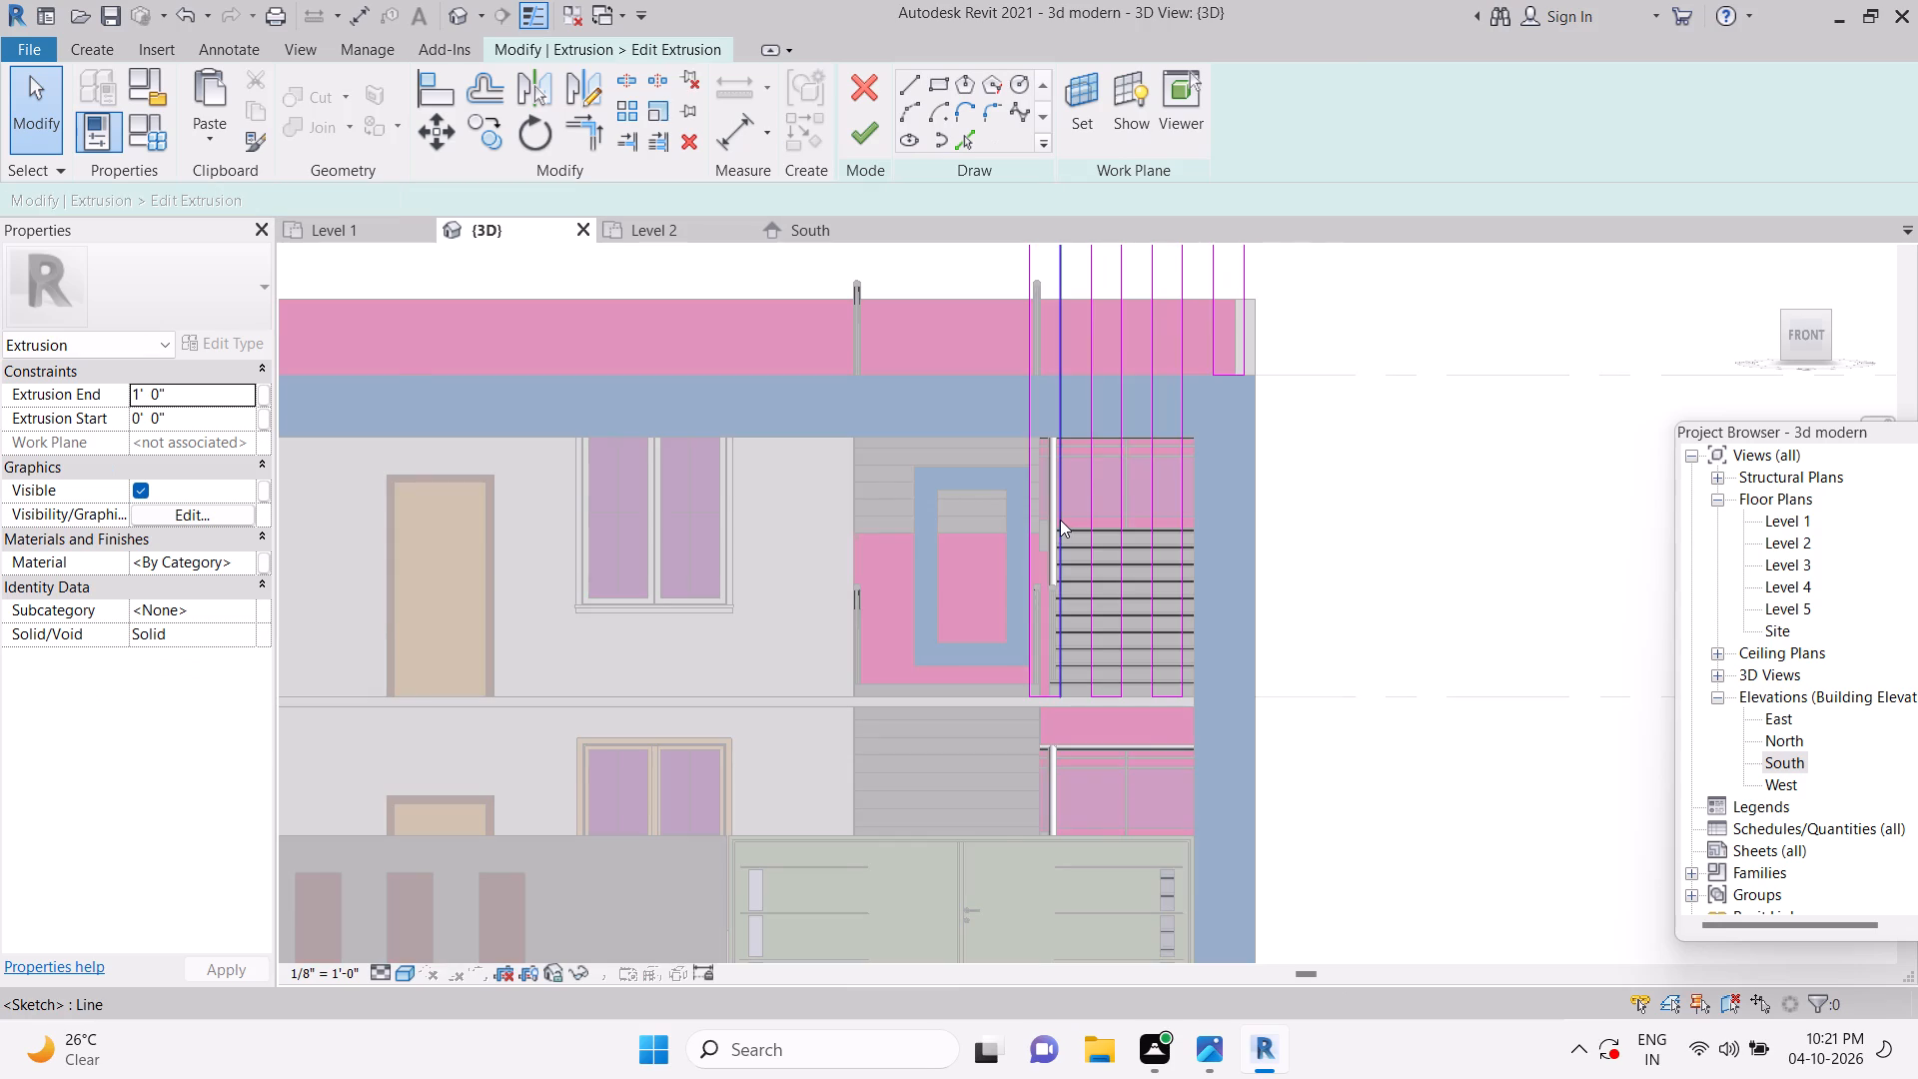
pyautogui.scroll(8, 984, 484)
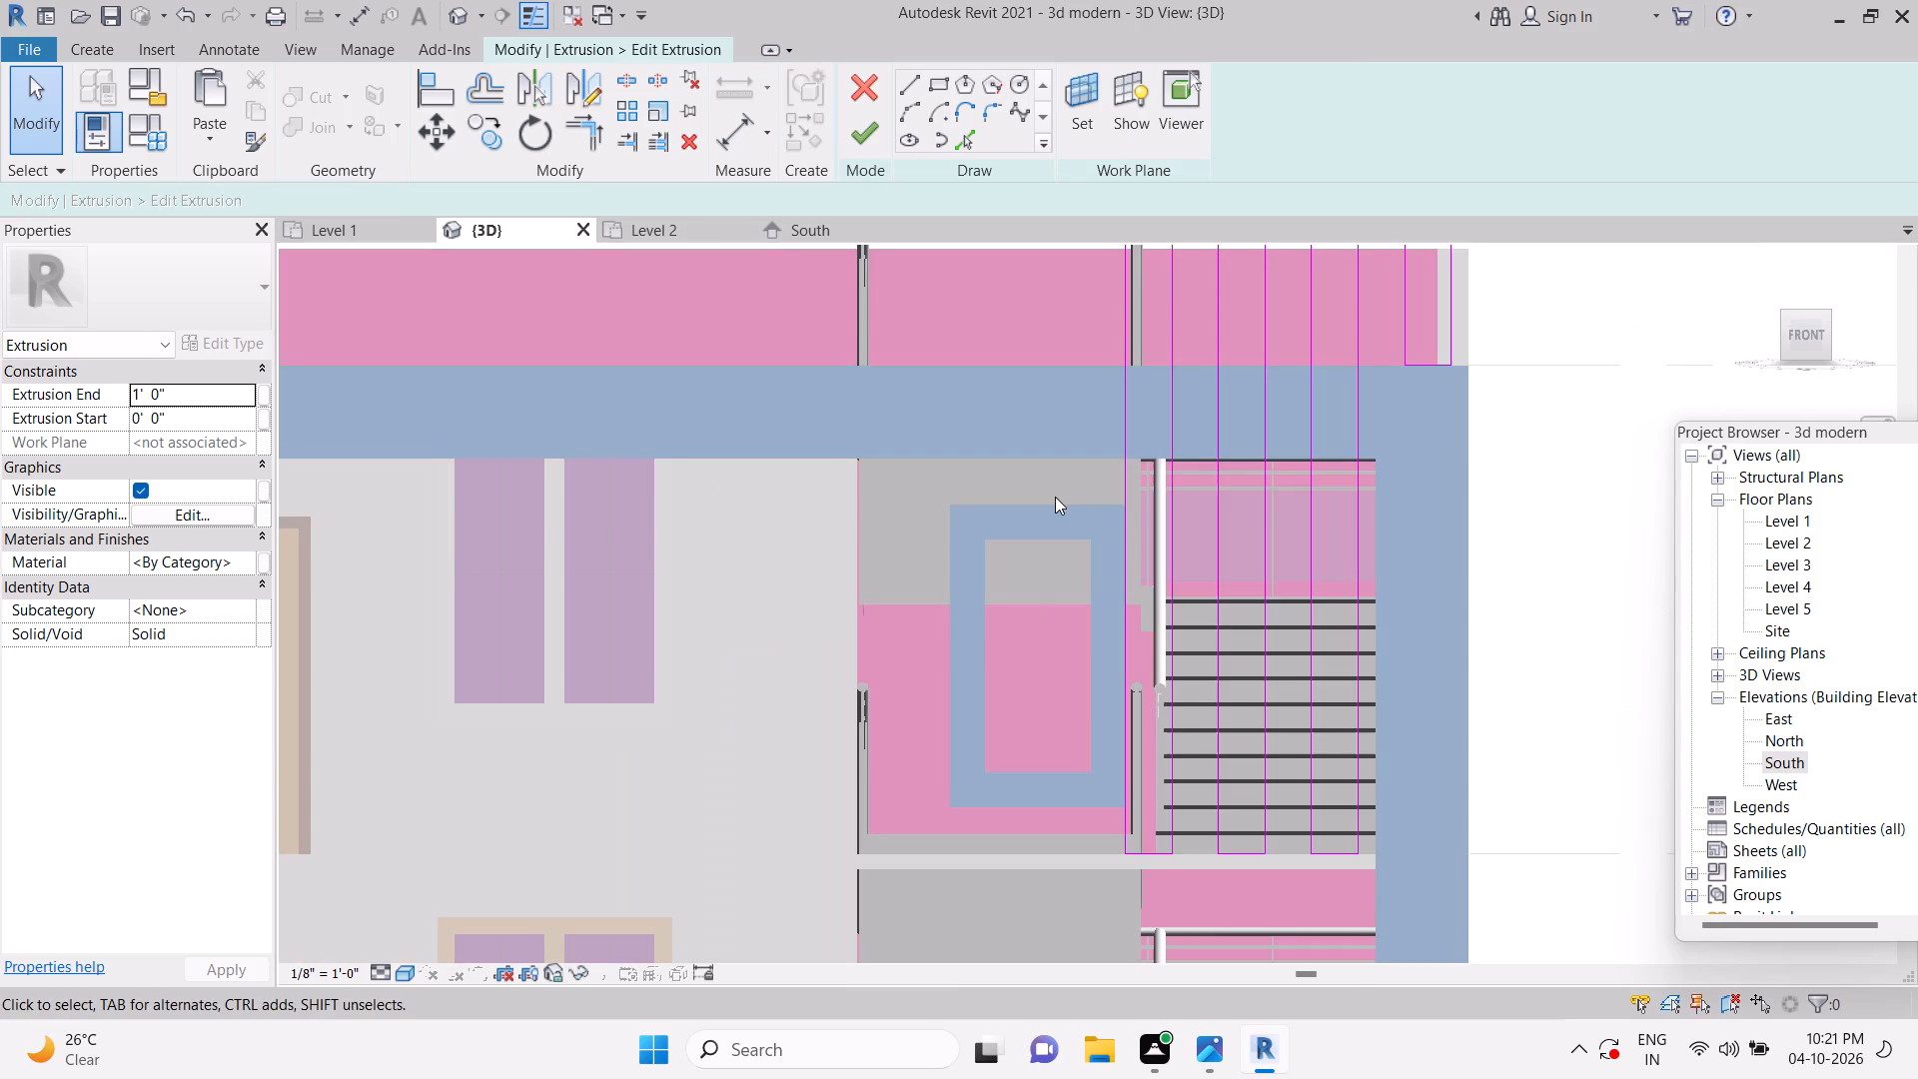
# Add sketch lines by picking the blue frame's top, outer side and bottom edges and the floor edge below it.
pyautogui.press('Escape')
pyautogui.click(961, 145)
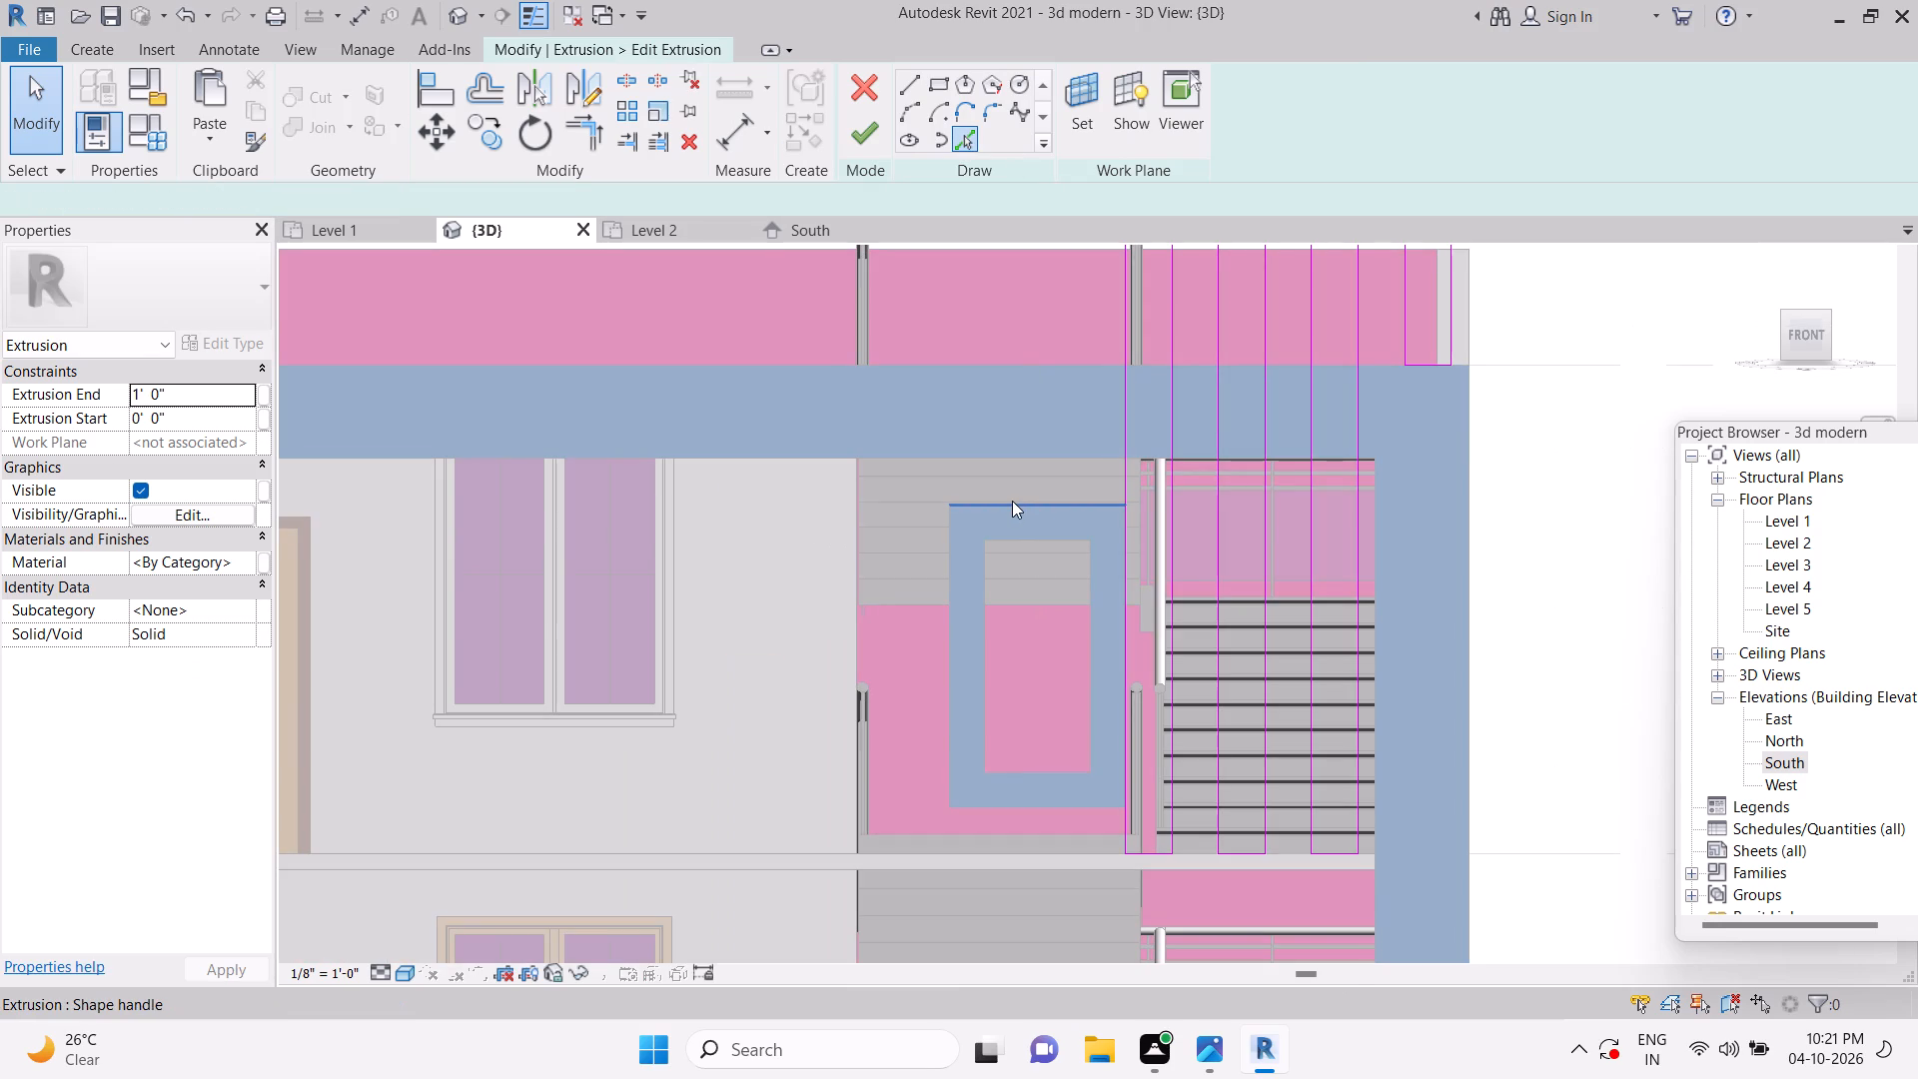
pyautogui.click(1012, 501)
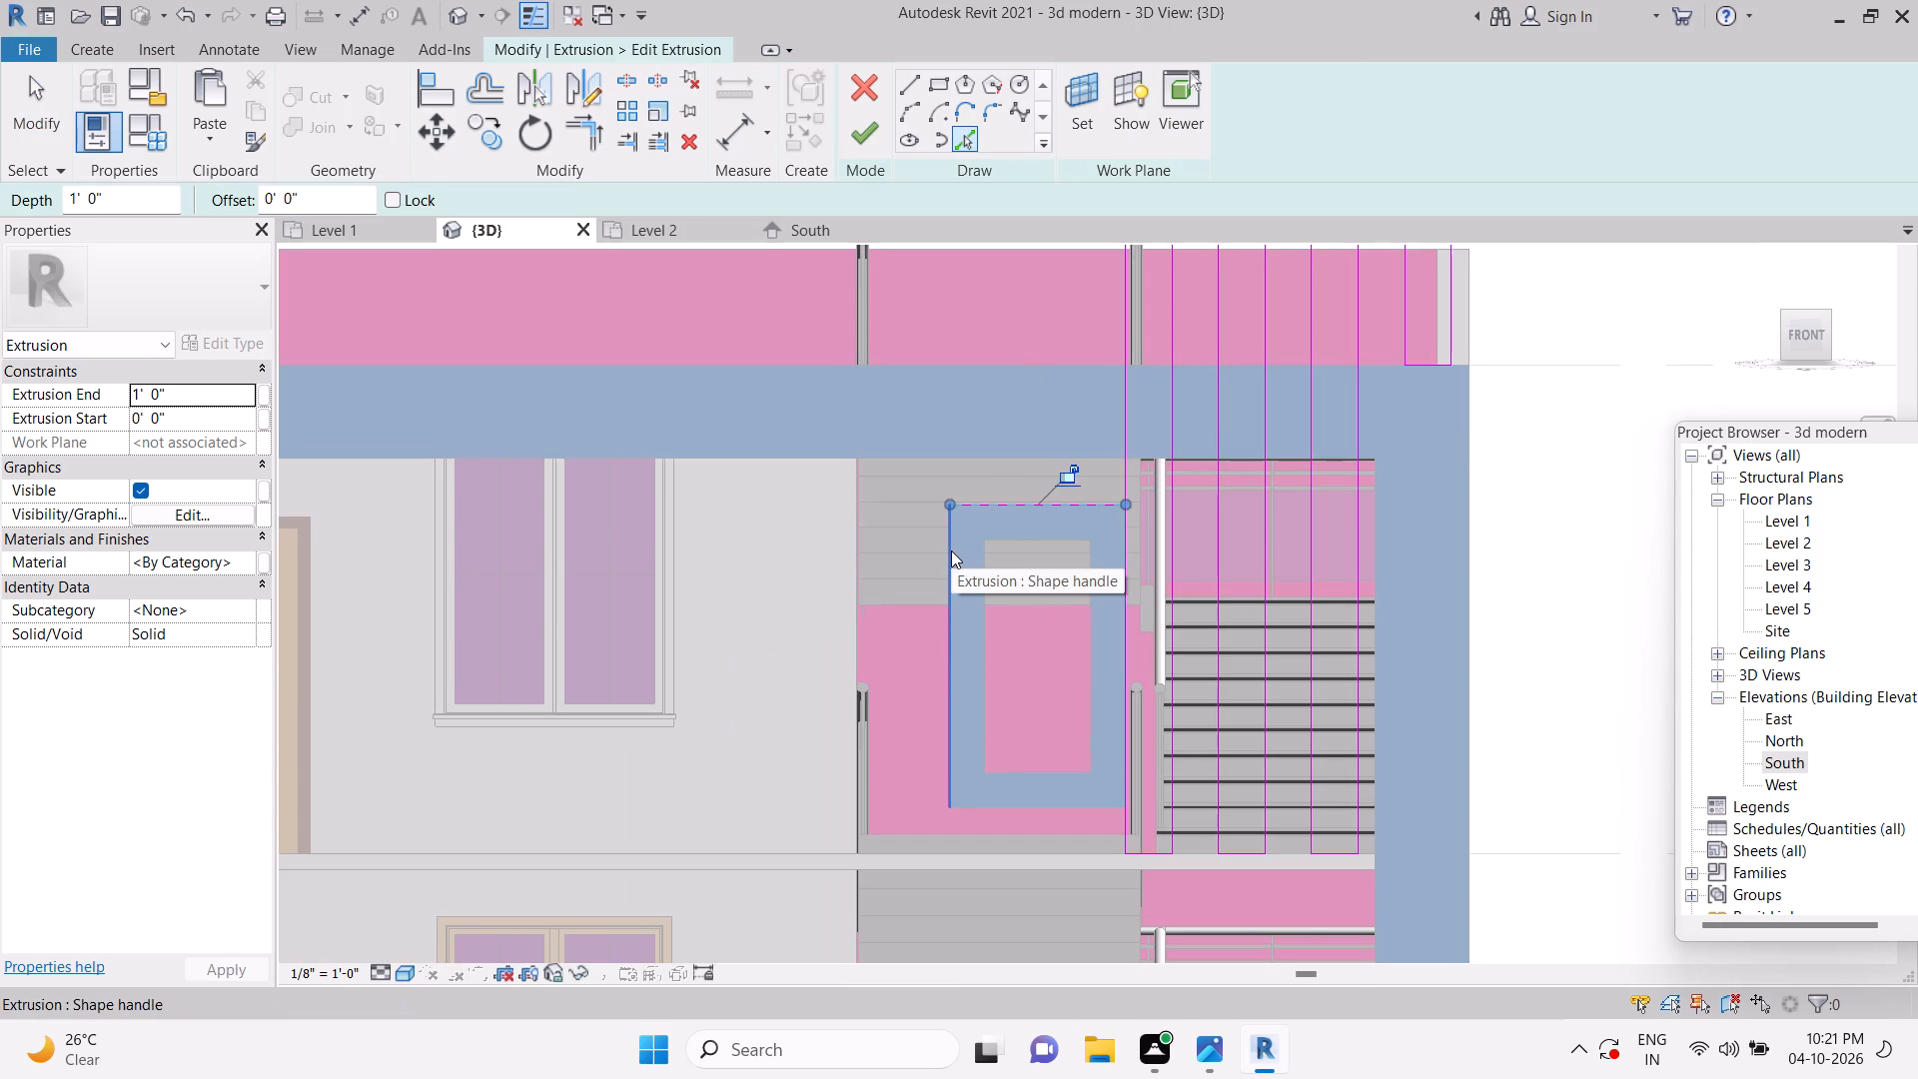
pyautogui.click(951, 550)
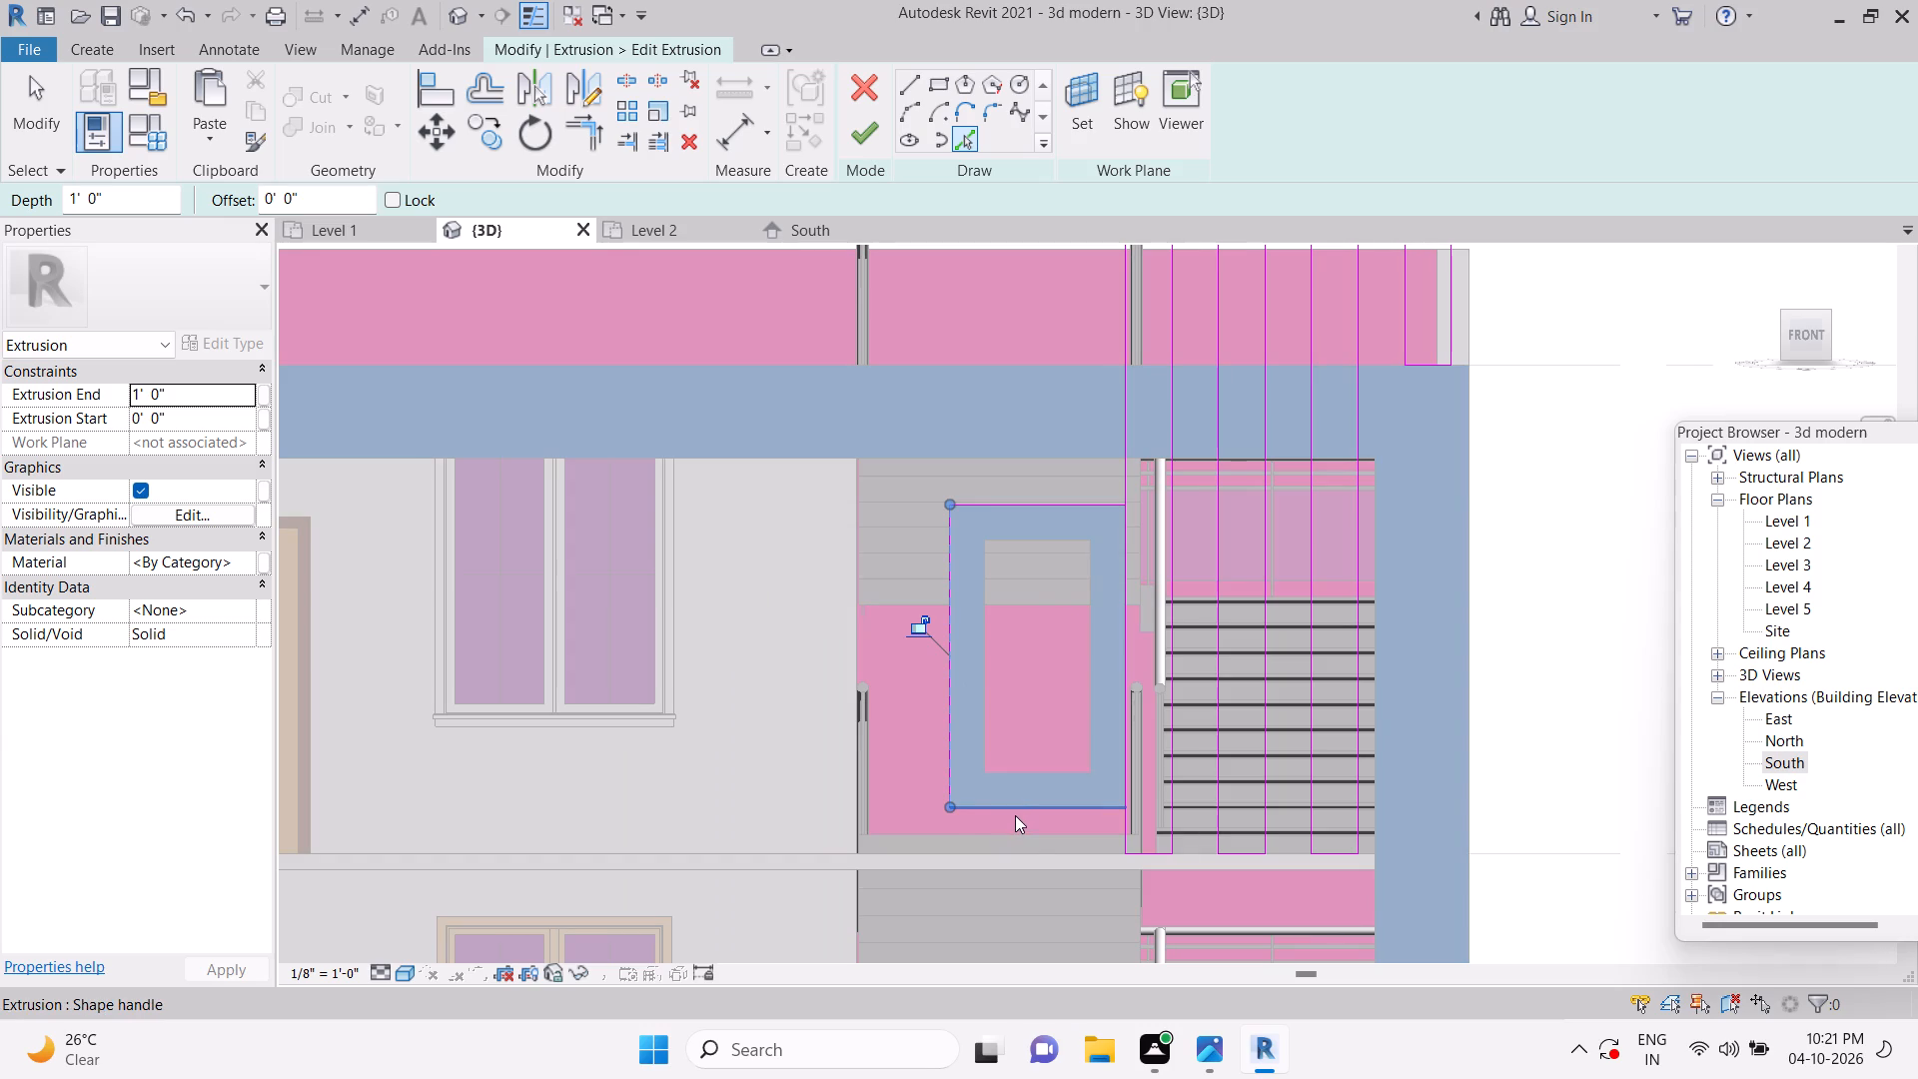
pyautogui.click(1015, 815)
pyautogui.click(1052, 856)
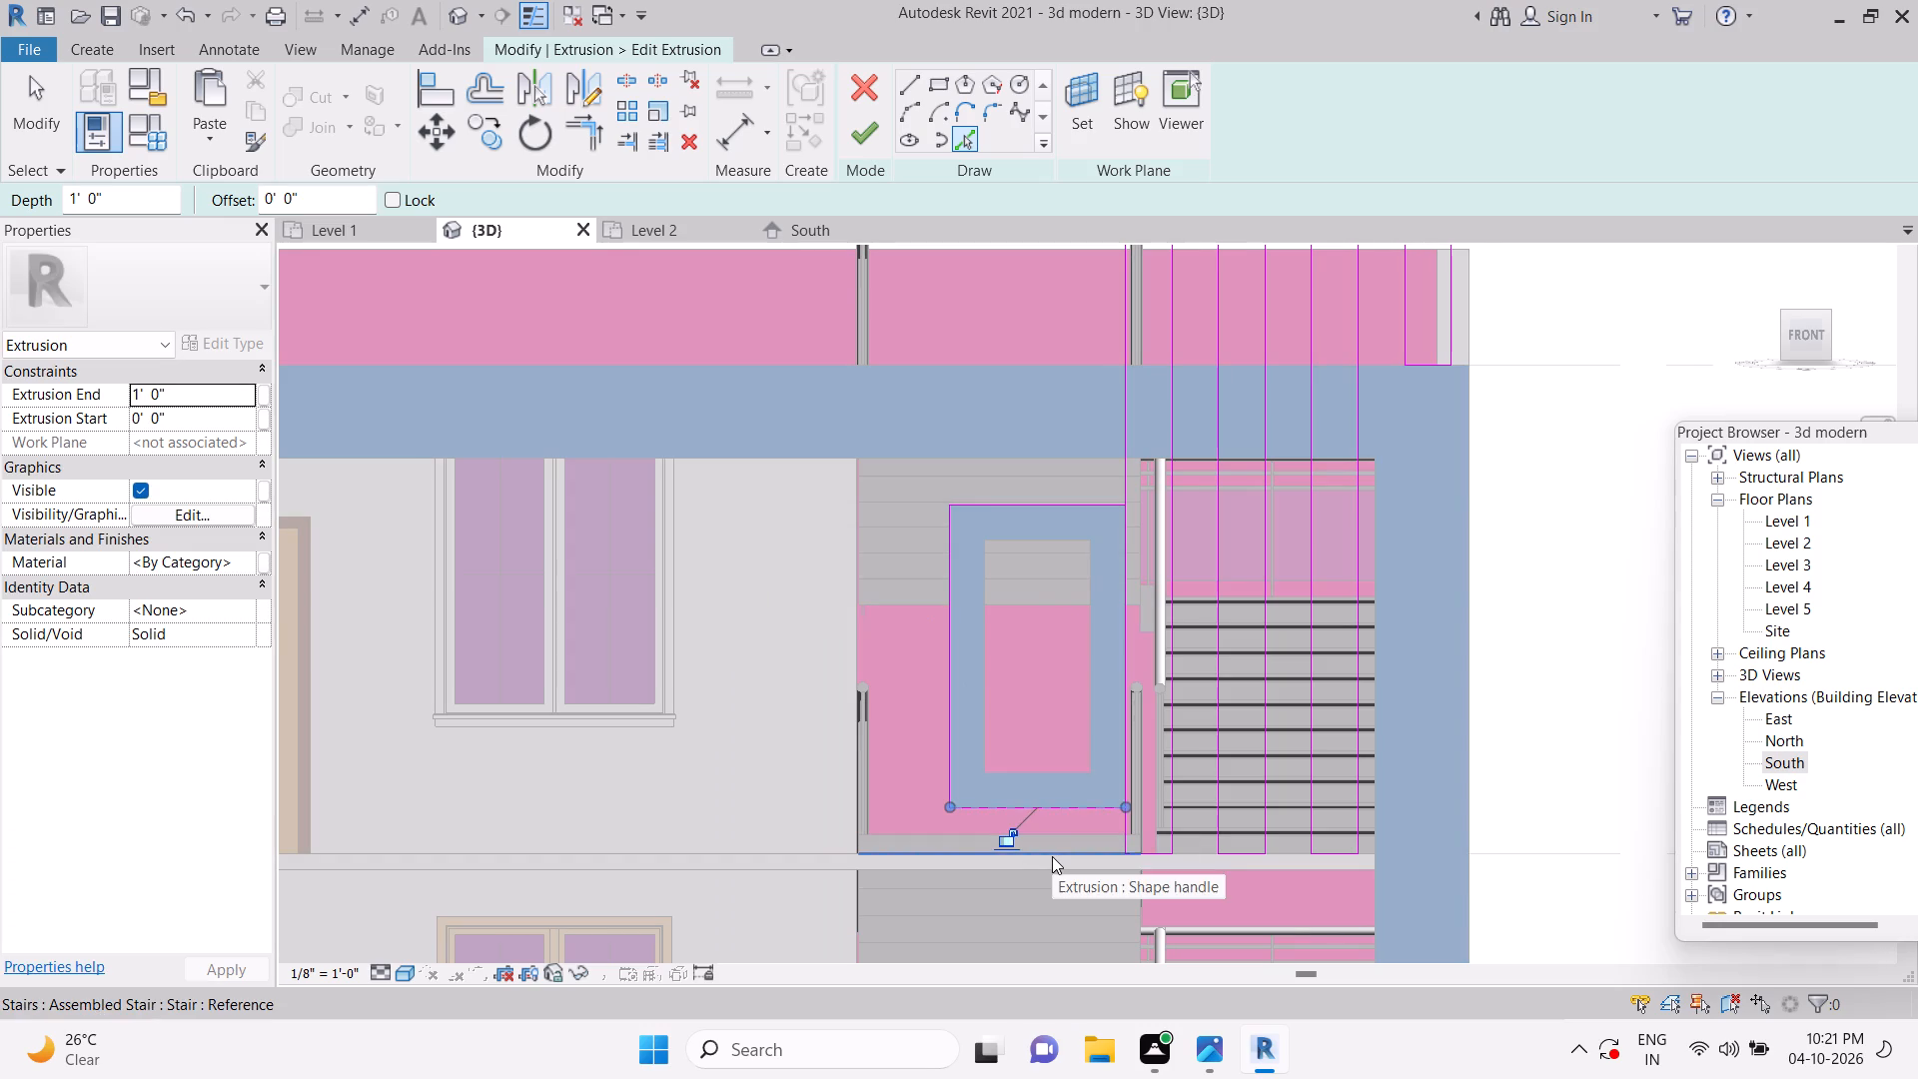
pyautogui.press('Escape')
pyautogui.press('Escape')
# Delete the first fin's bottom line and extend the picked floor line to meet that fin's far edge.
pyautogui.scroll(5, 1158, 857)
pyautogui.click(1151, 858)
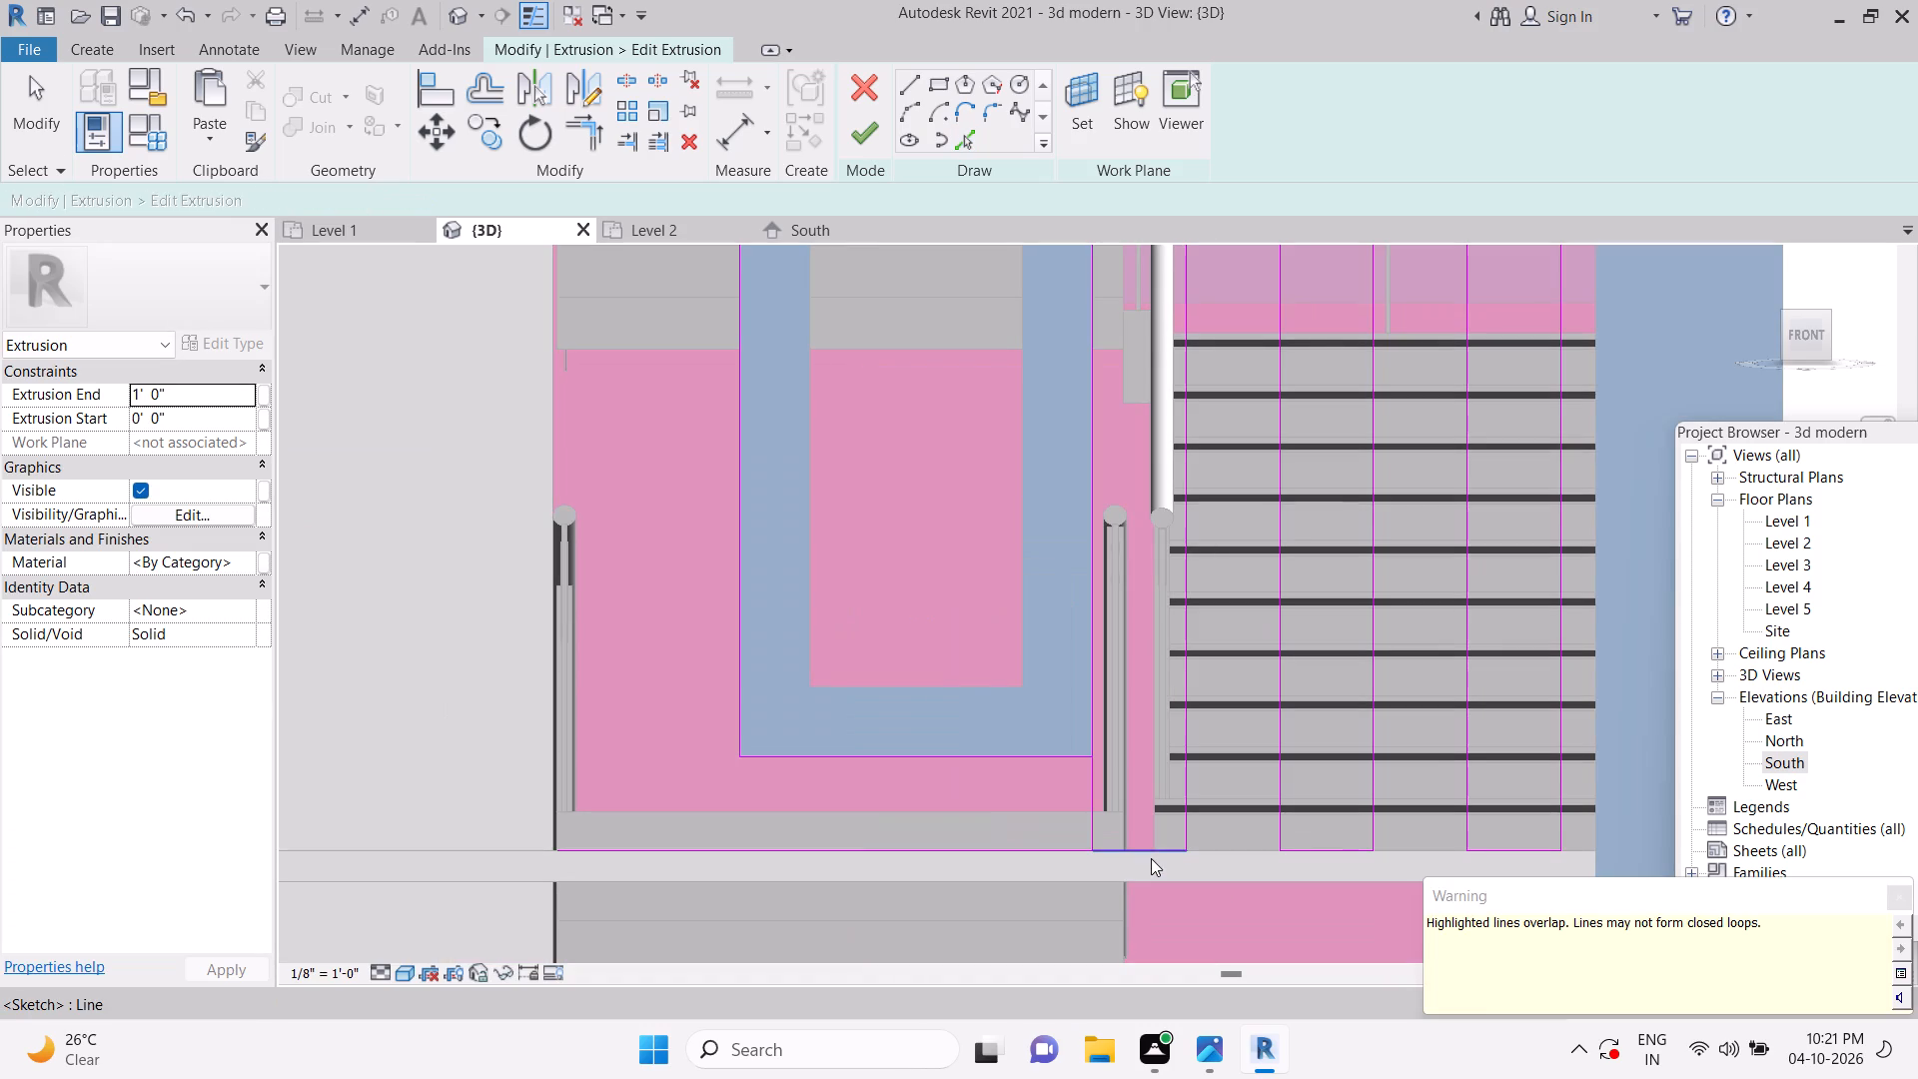
pyautogui.press('Delete')
pyautogui.press('Escape')
pyautogui.press('Escape')
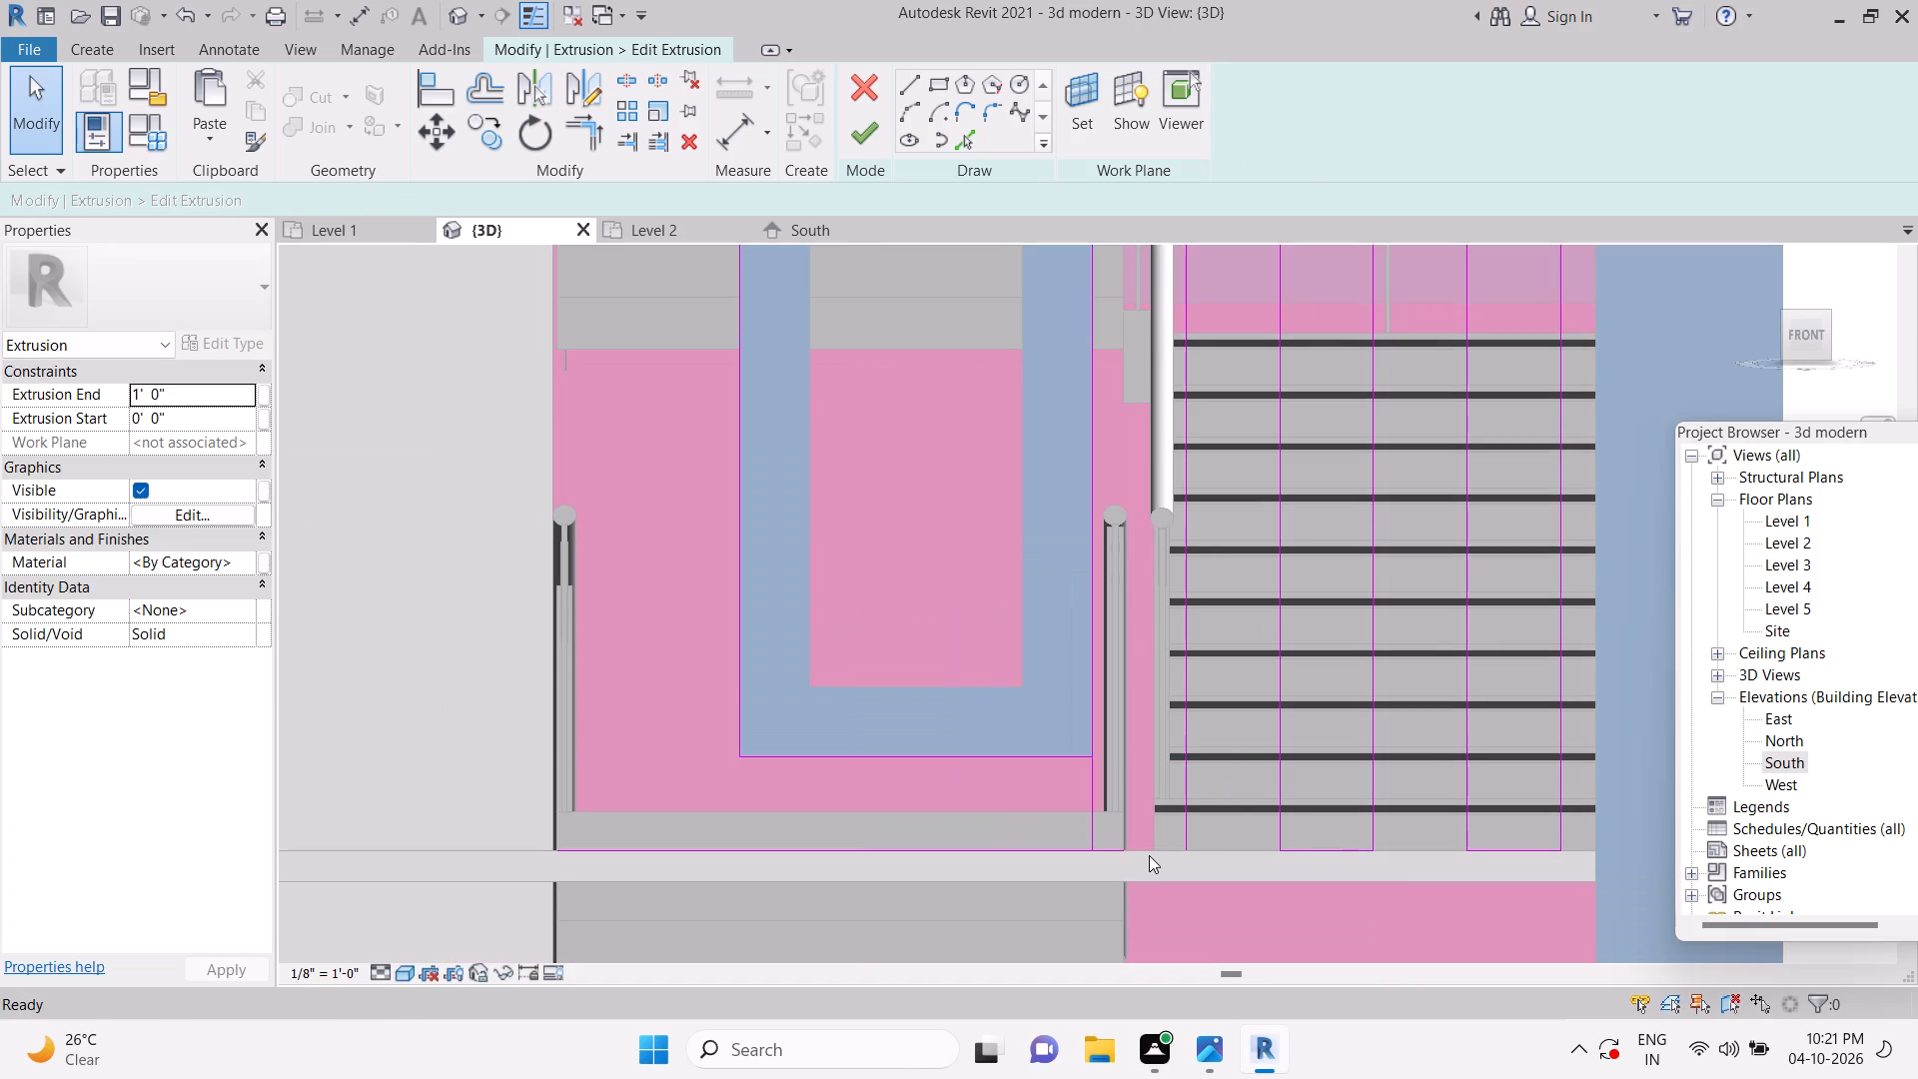
pyautogui.write('tr')
pyautogui.click(1071, 855)
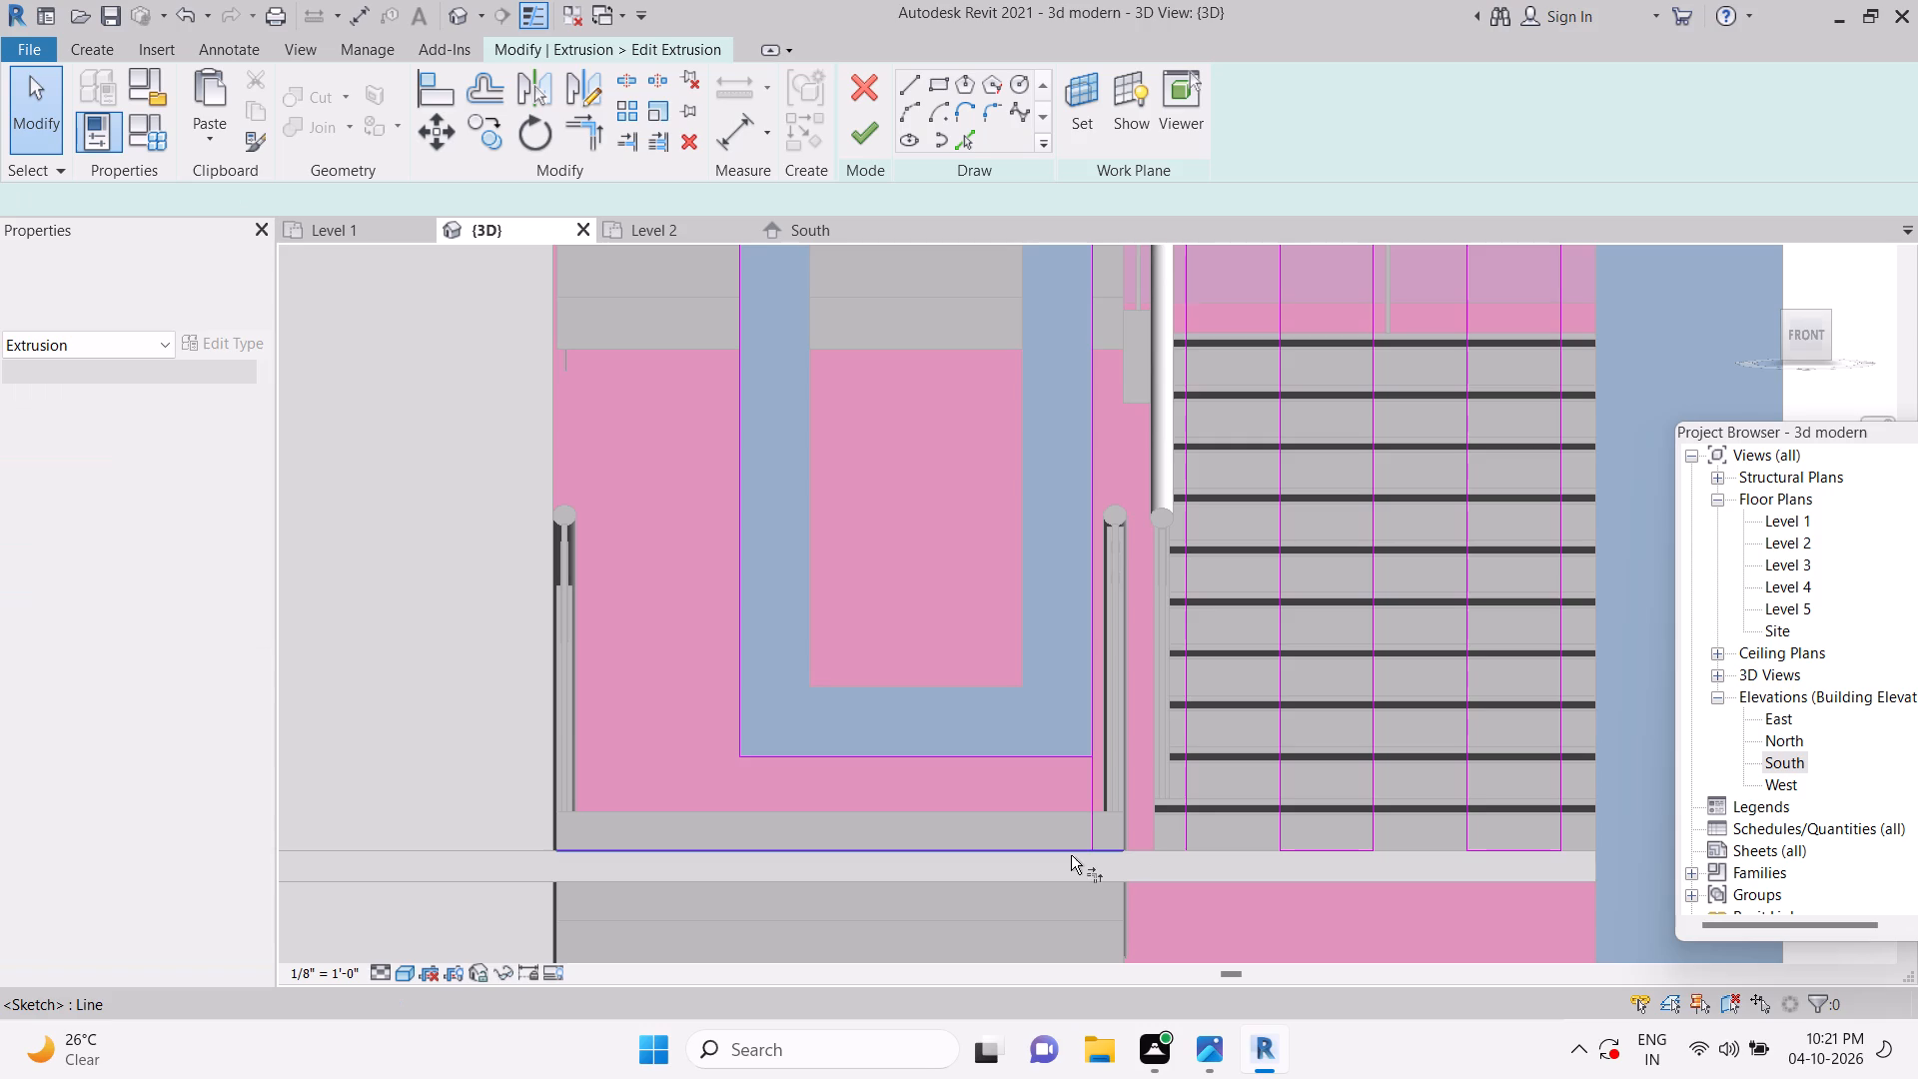
pyautogui.click(1187, 783)
# Trim the first fin's near line to the picked bottom and top lines of the blue frame, closing the frame outline.
pyautogui.click(1027, 766)
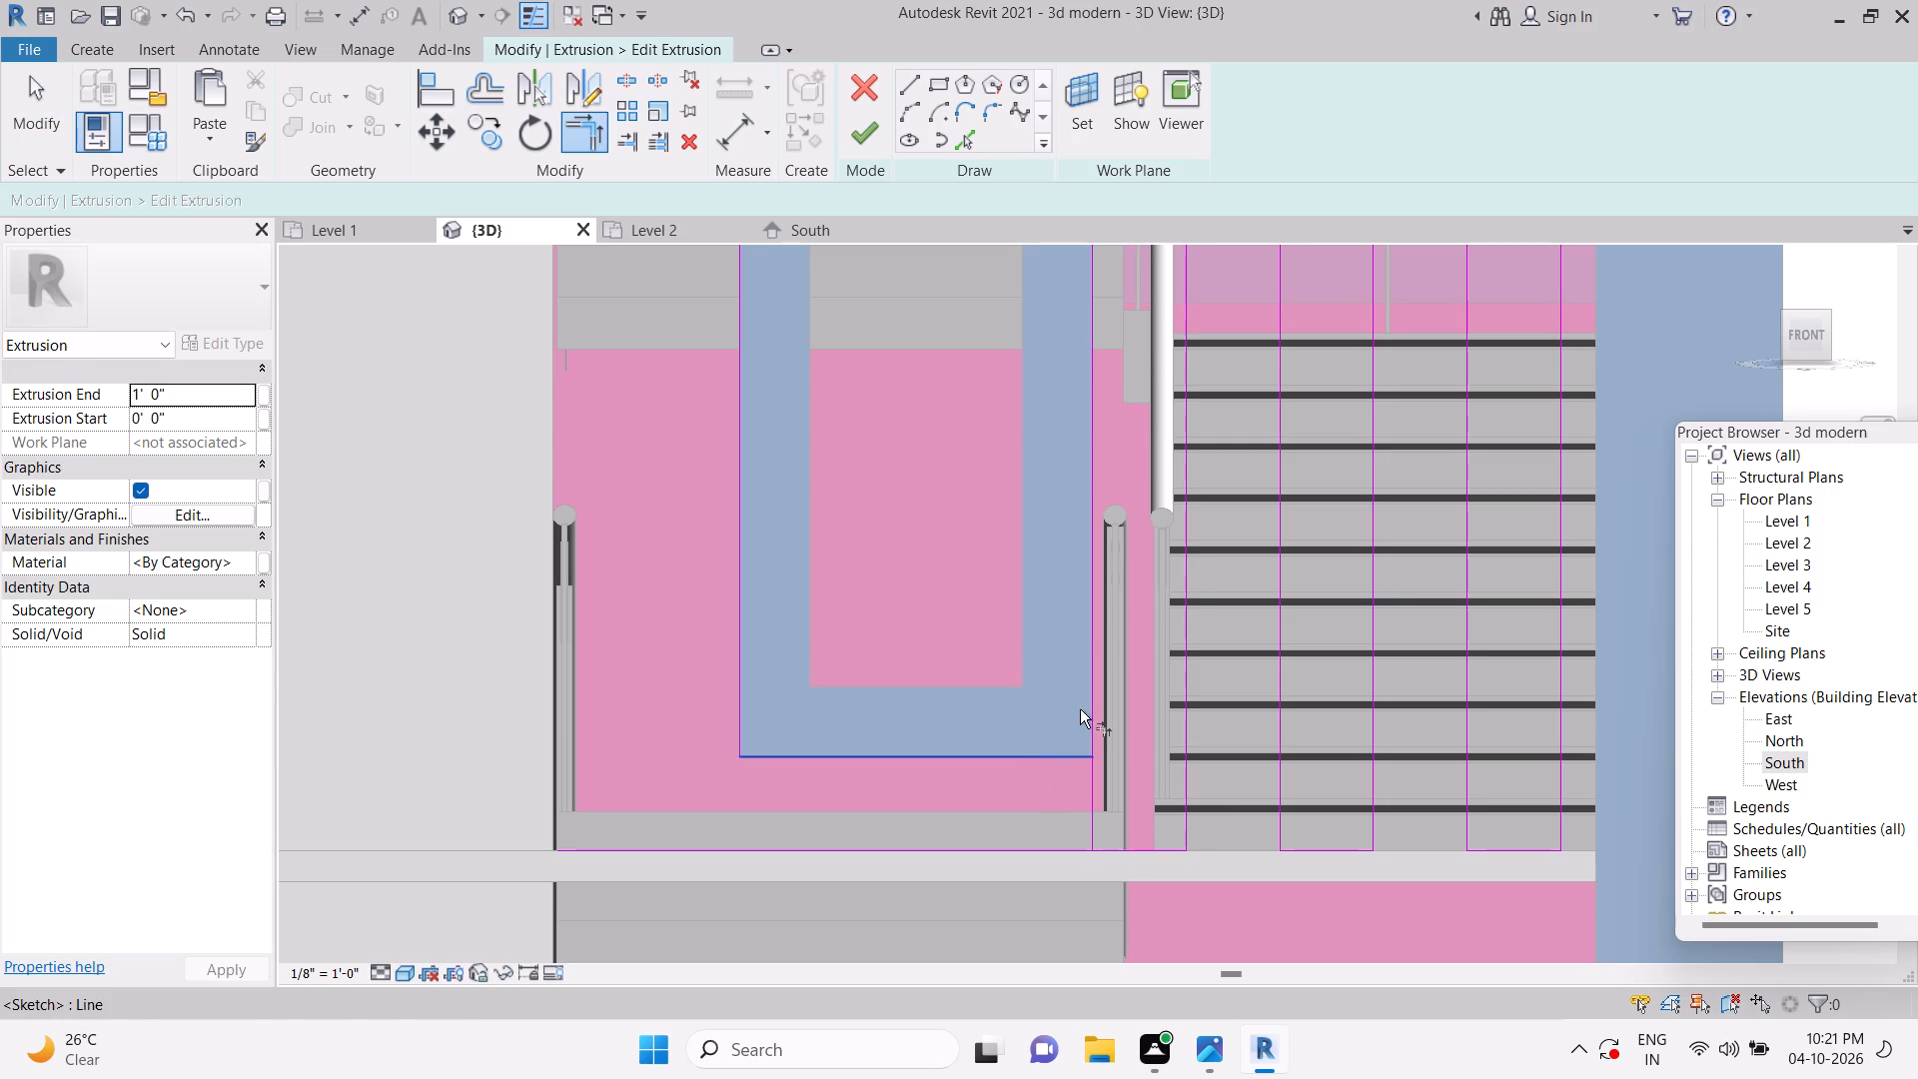
pyautogui.click(1085, 705)
pyautogui.scroll(-4, 1168, 710)
pyautogui.moveTo(1037, 701); pyautogui.dragTo(1038, 697, button='middle')
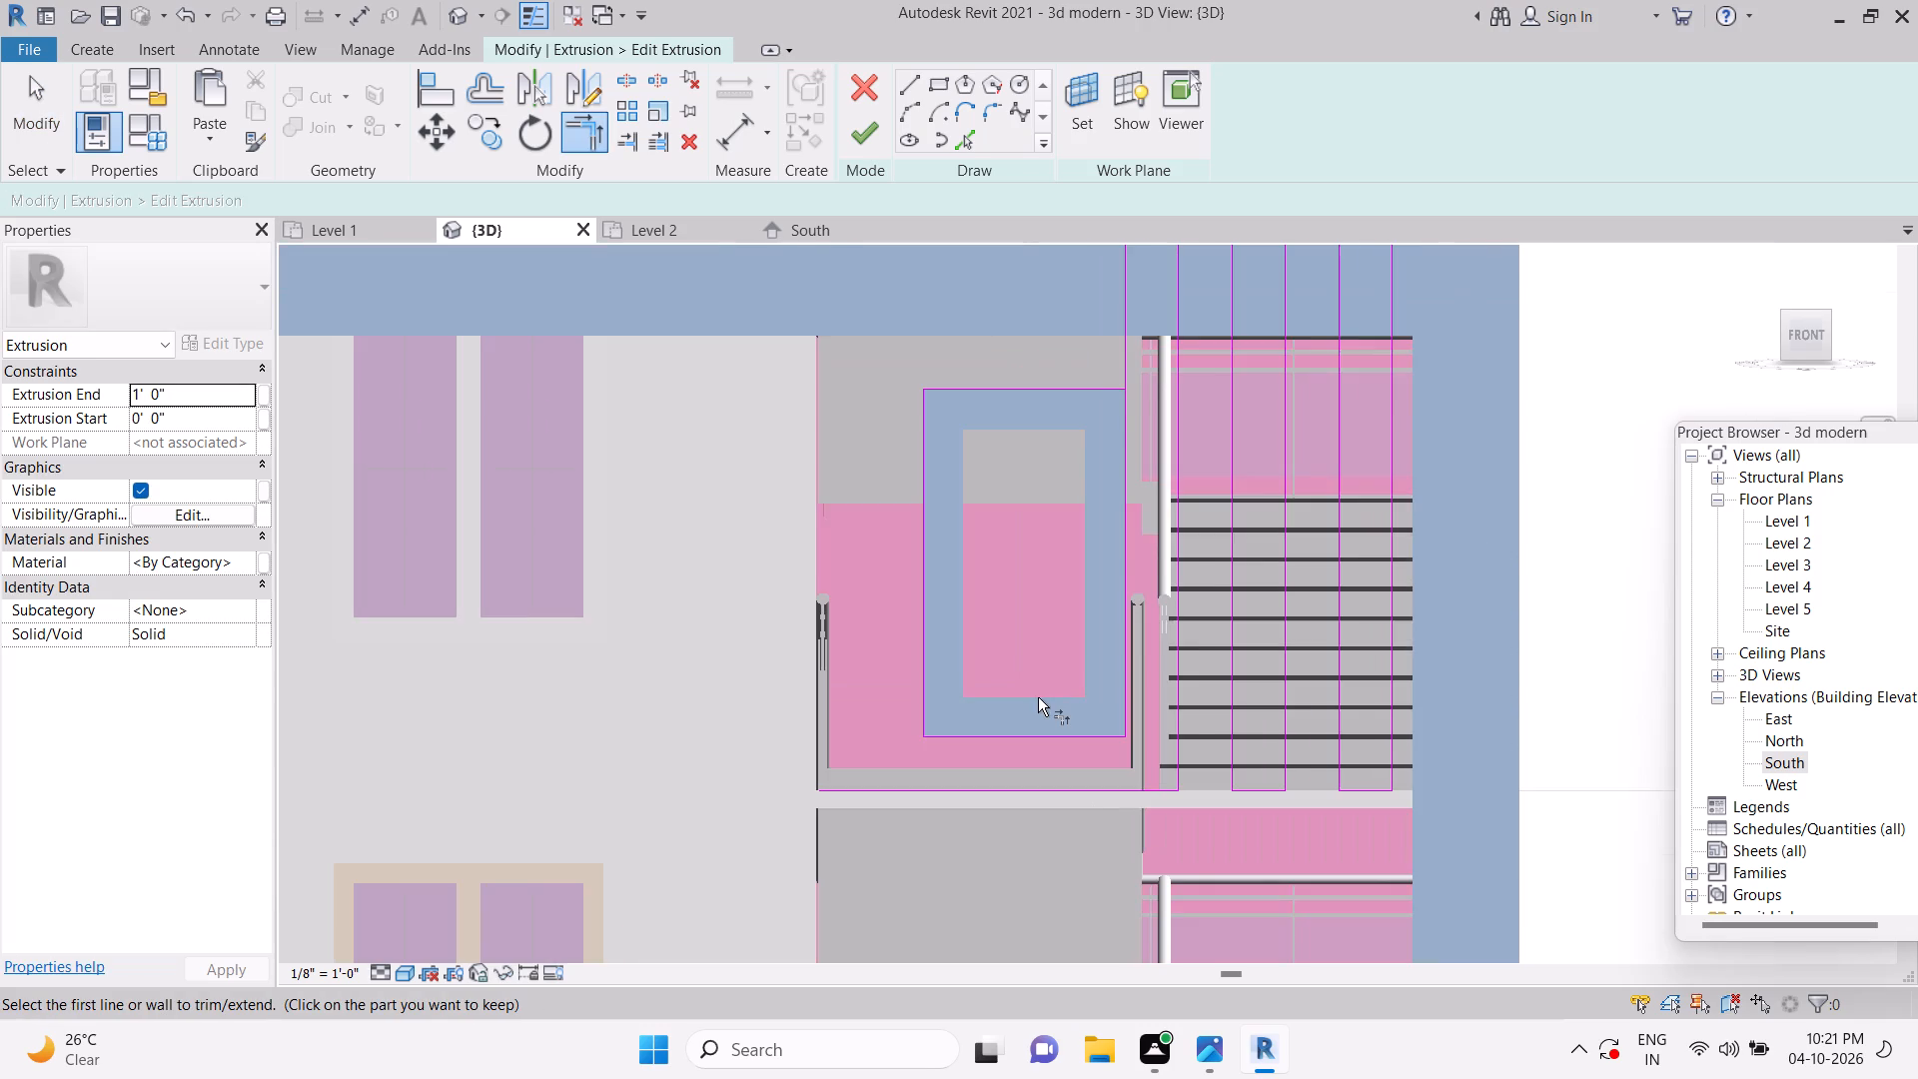
pyautogui.moveTo(1038, 697); pyautogui.dragTo(1069, 796, button='middle')
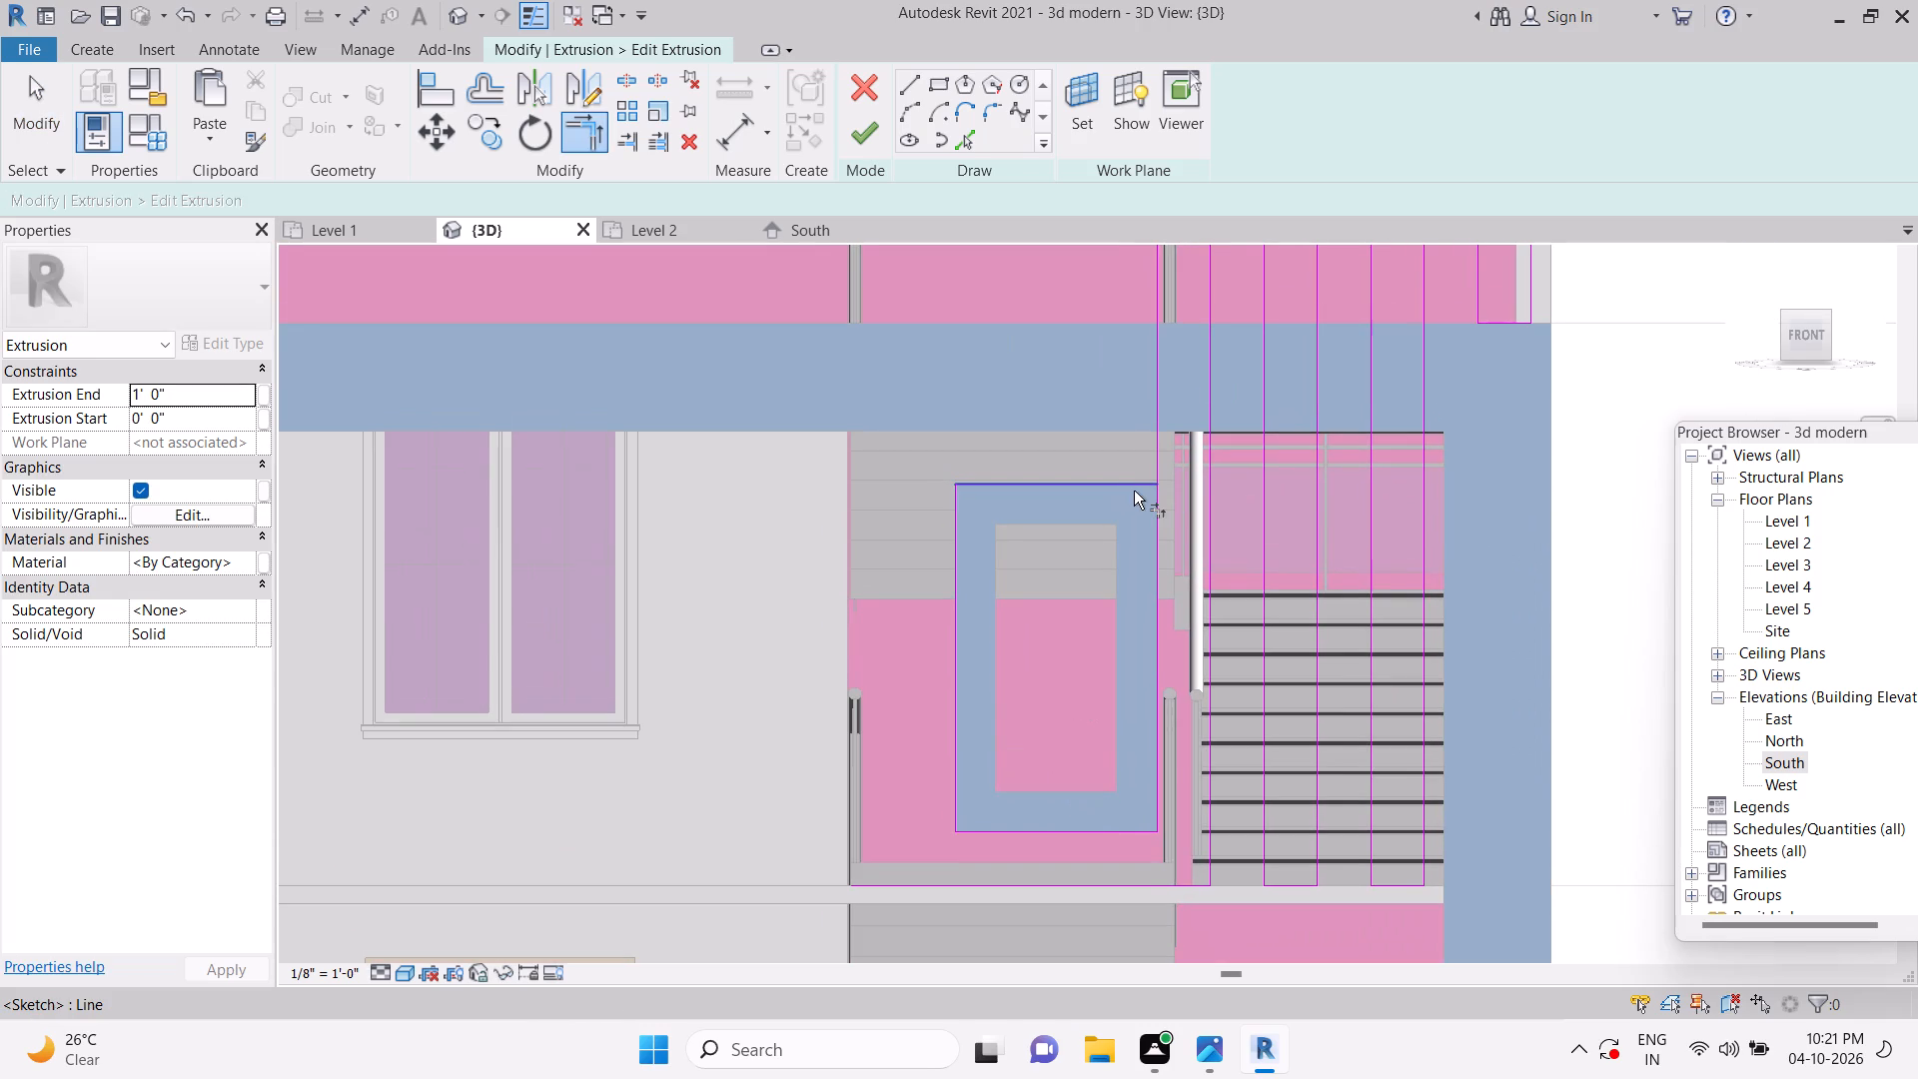
pyautogui.click(1136, 487)
pyautogui.click(1150, 514)
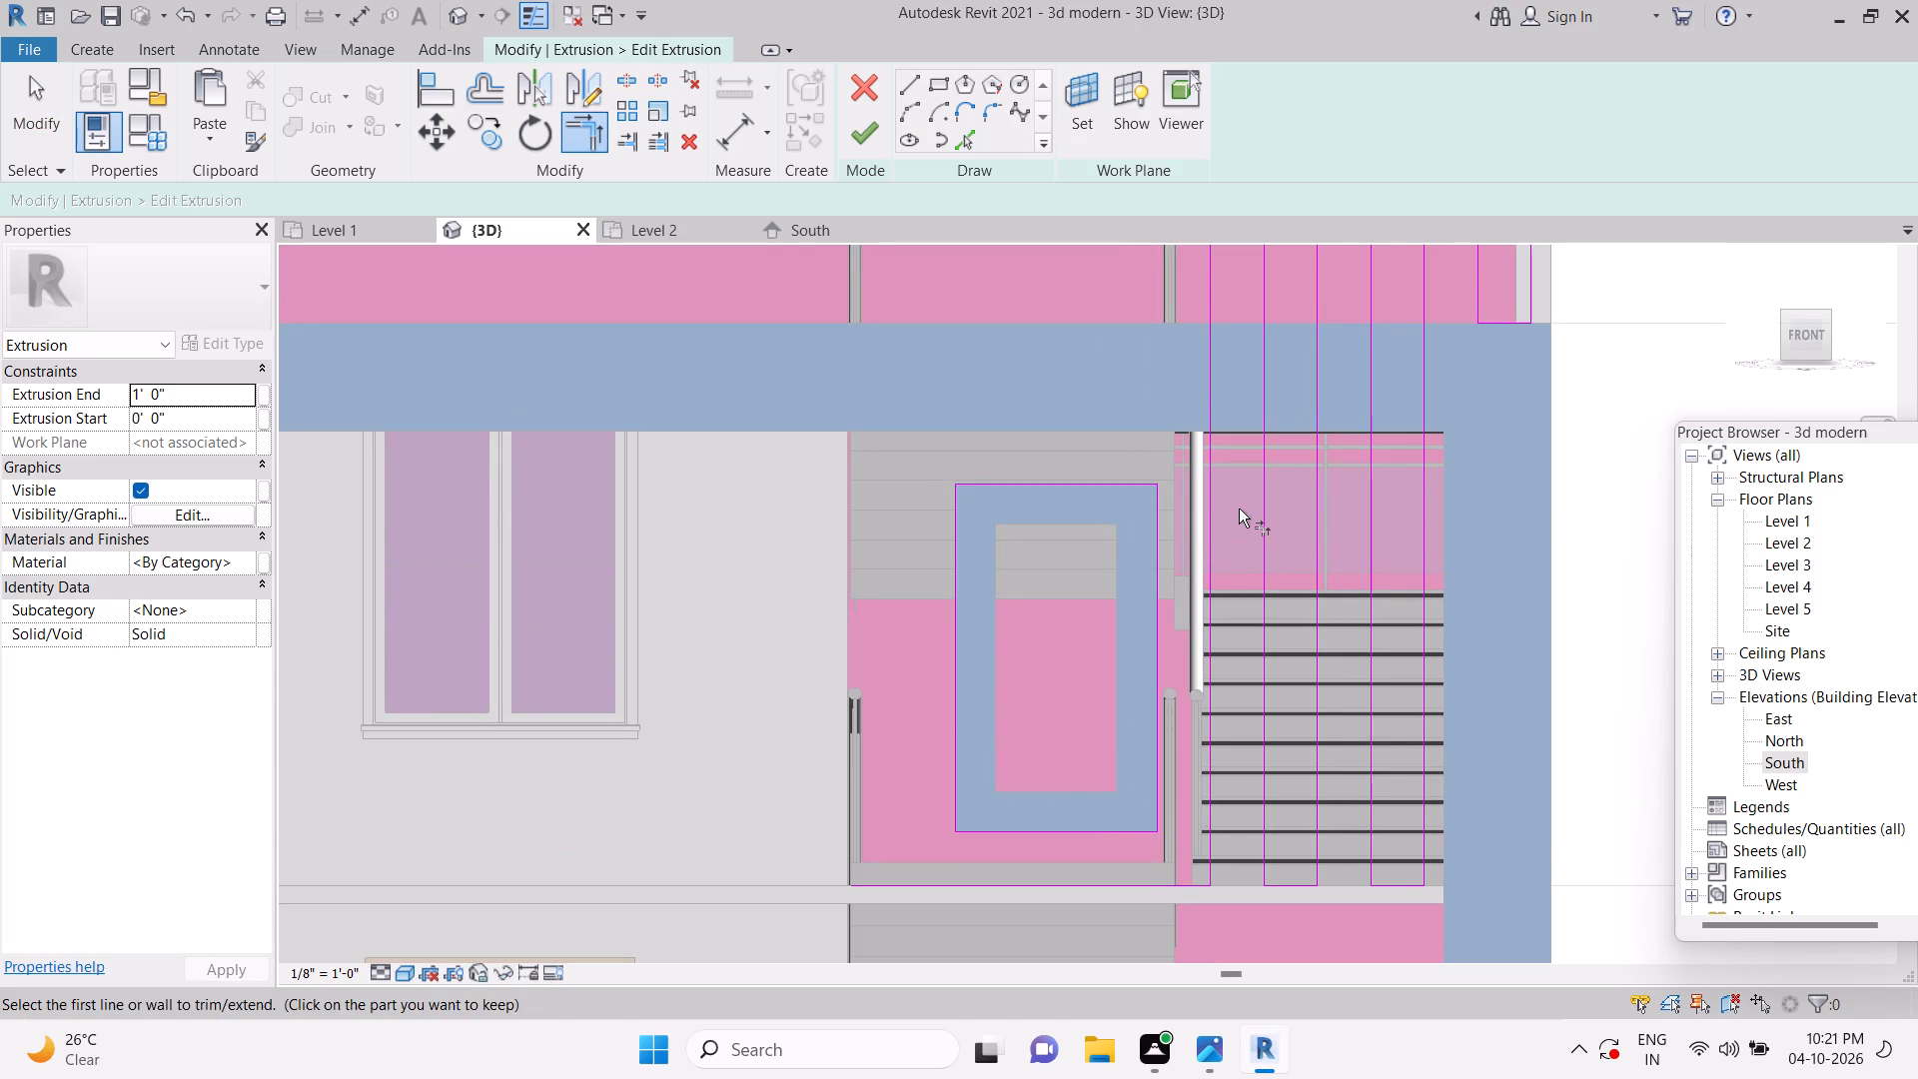
pyautogui.press('Escape')
# Add a sketch line by picking the blue beam's bottom edge above the opening frame.
pyautogui.click(966, 139)
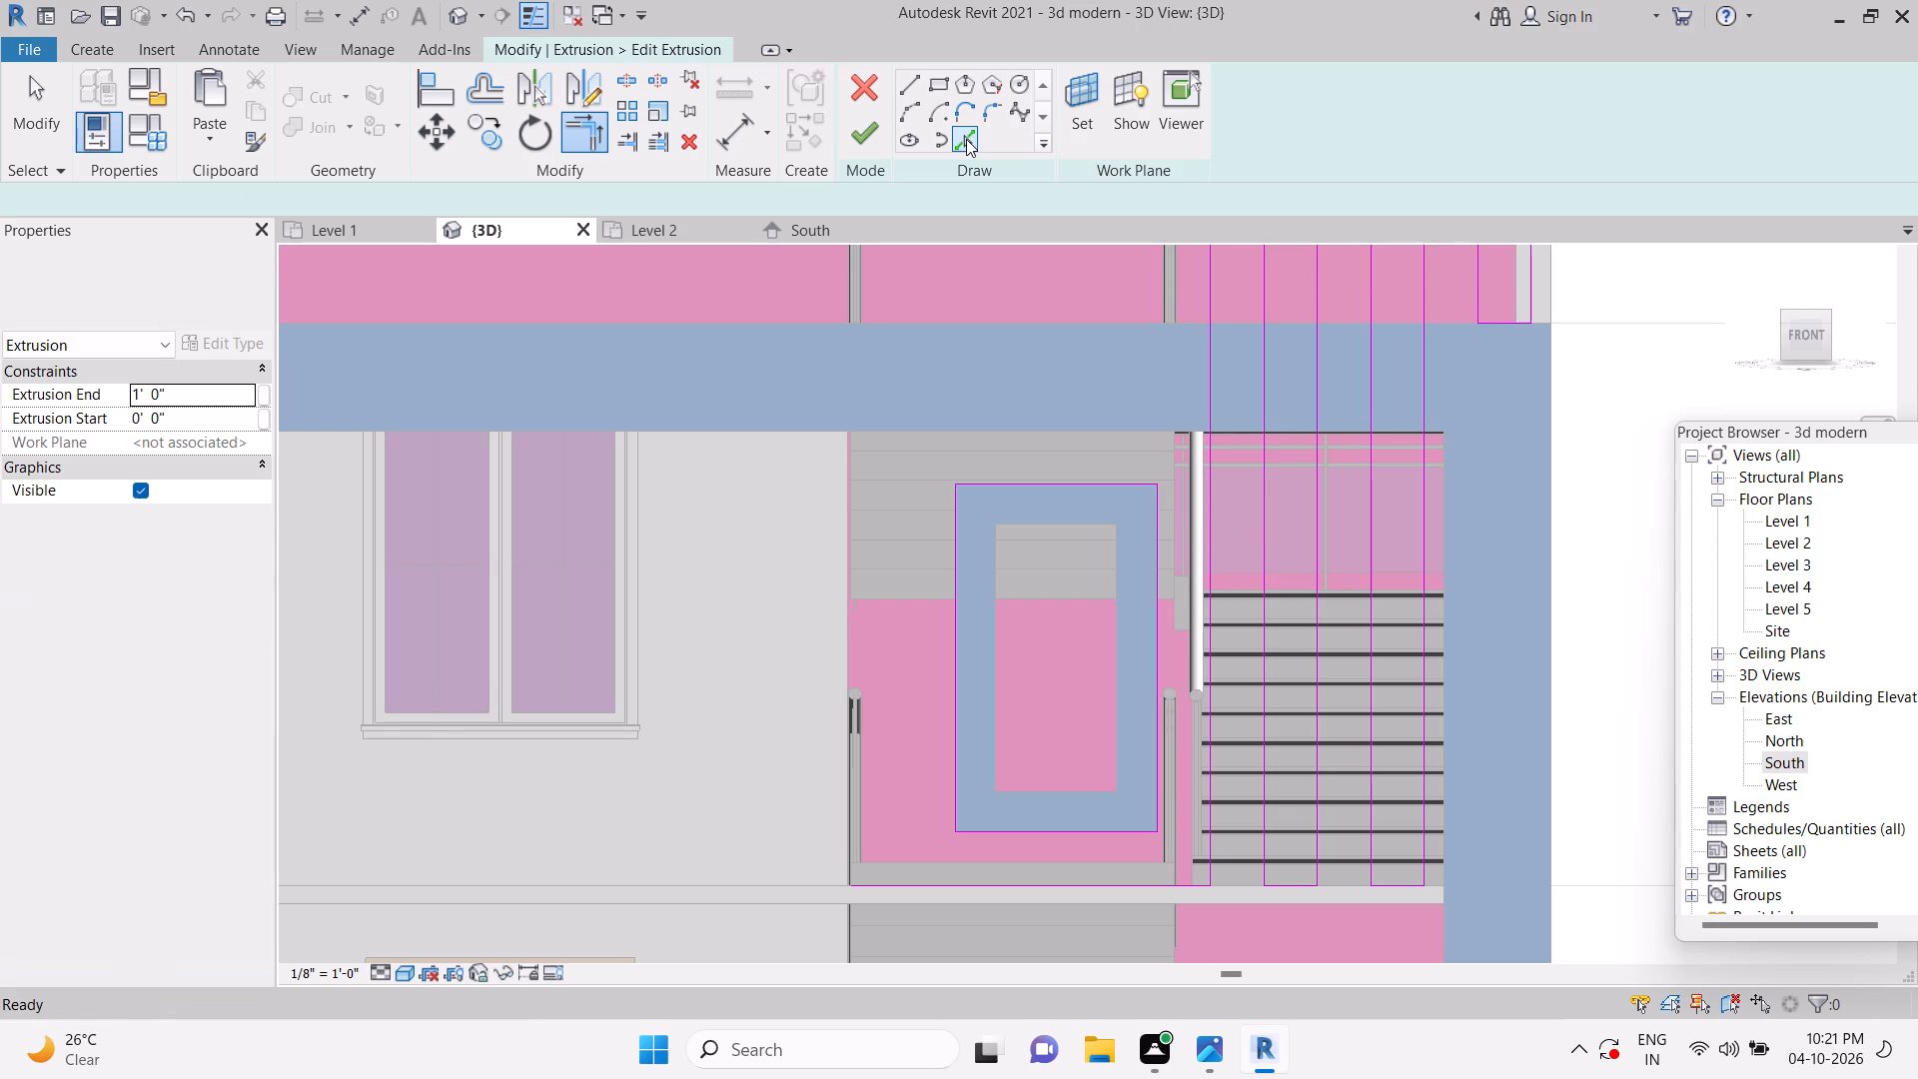
pyautogui.click(1110, 437)
pyautogui.press('Escape')
pyautogui.press('Escape')
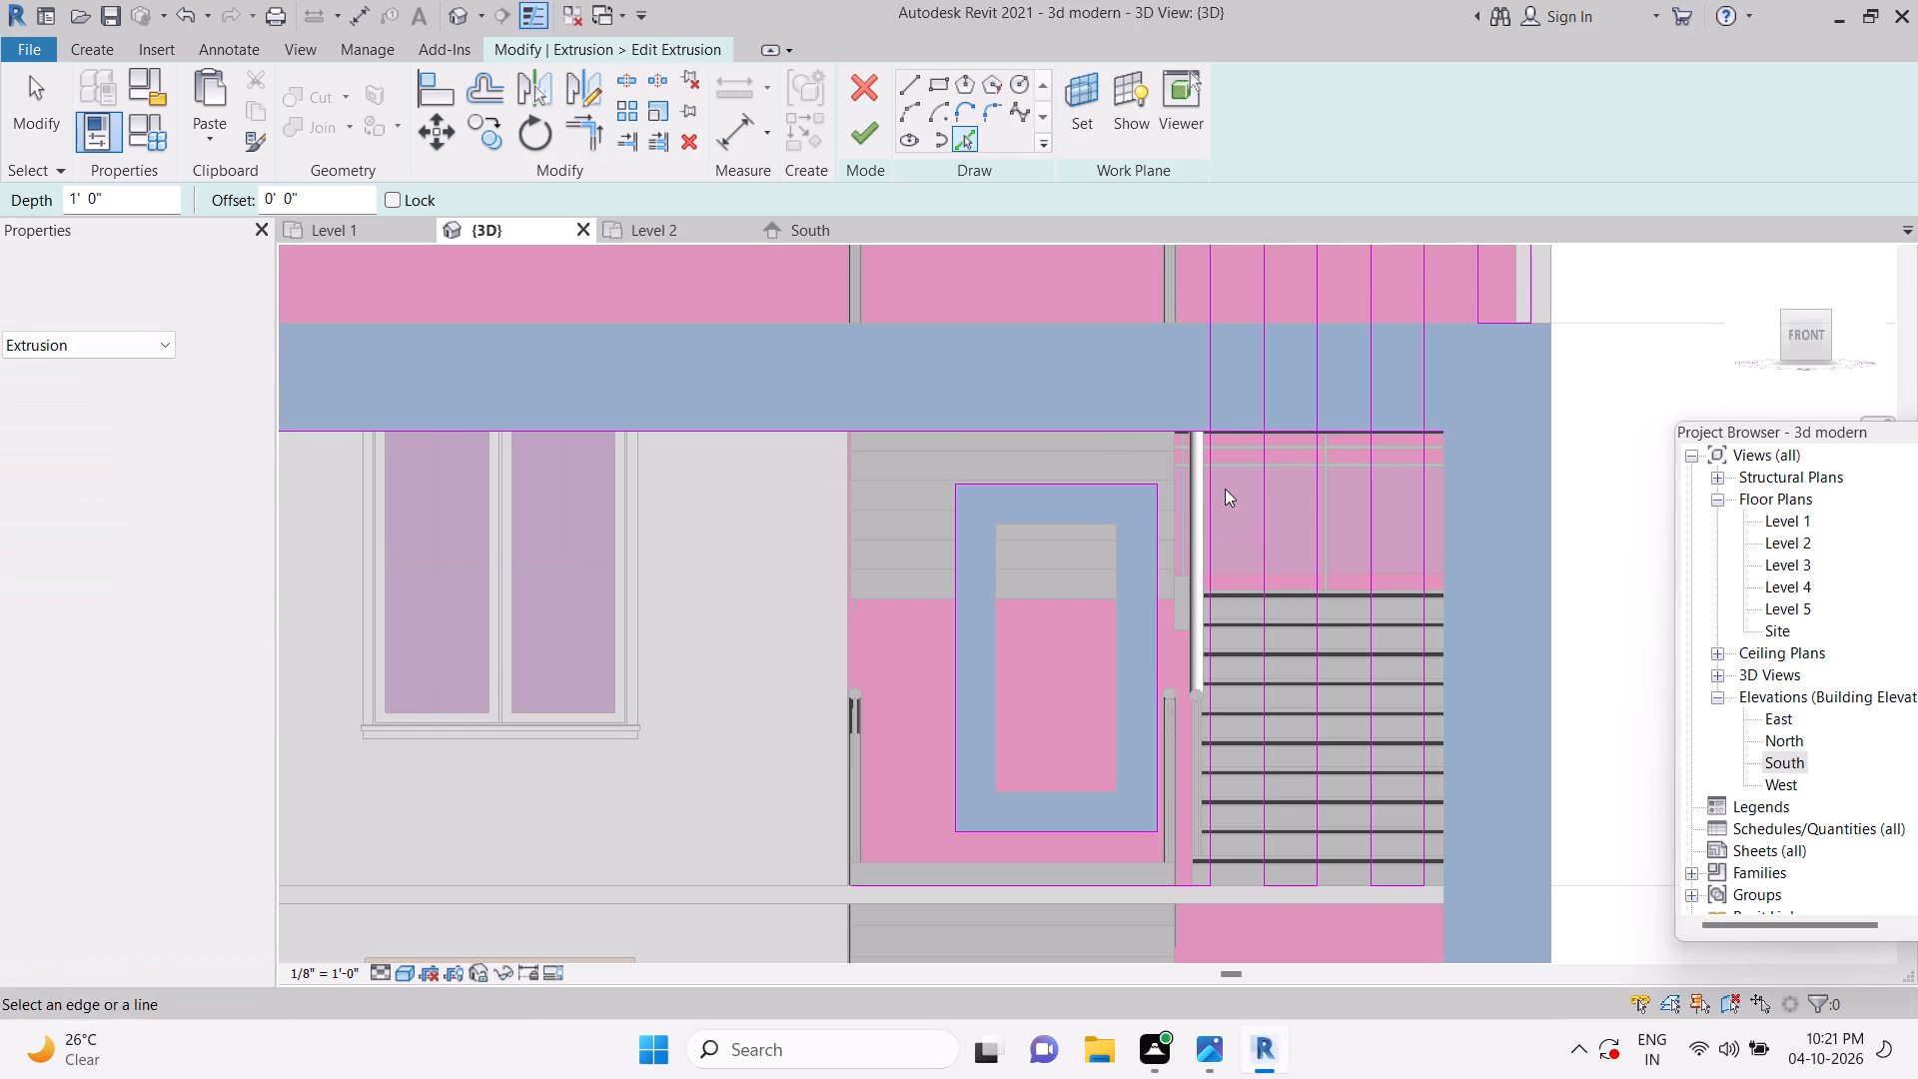
pyautogui.press('Escape')
# Trim the first fin's remaining side line and the picked beam line into a corner at the beam's underside.
pyautogui.press('t')
pyautogui.press('r')
pyautogui.click(1205, 470)
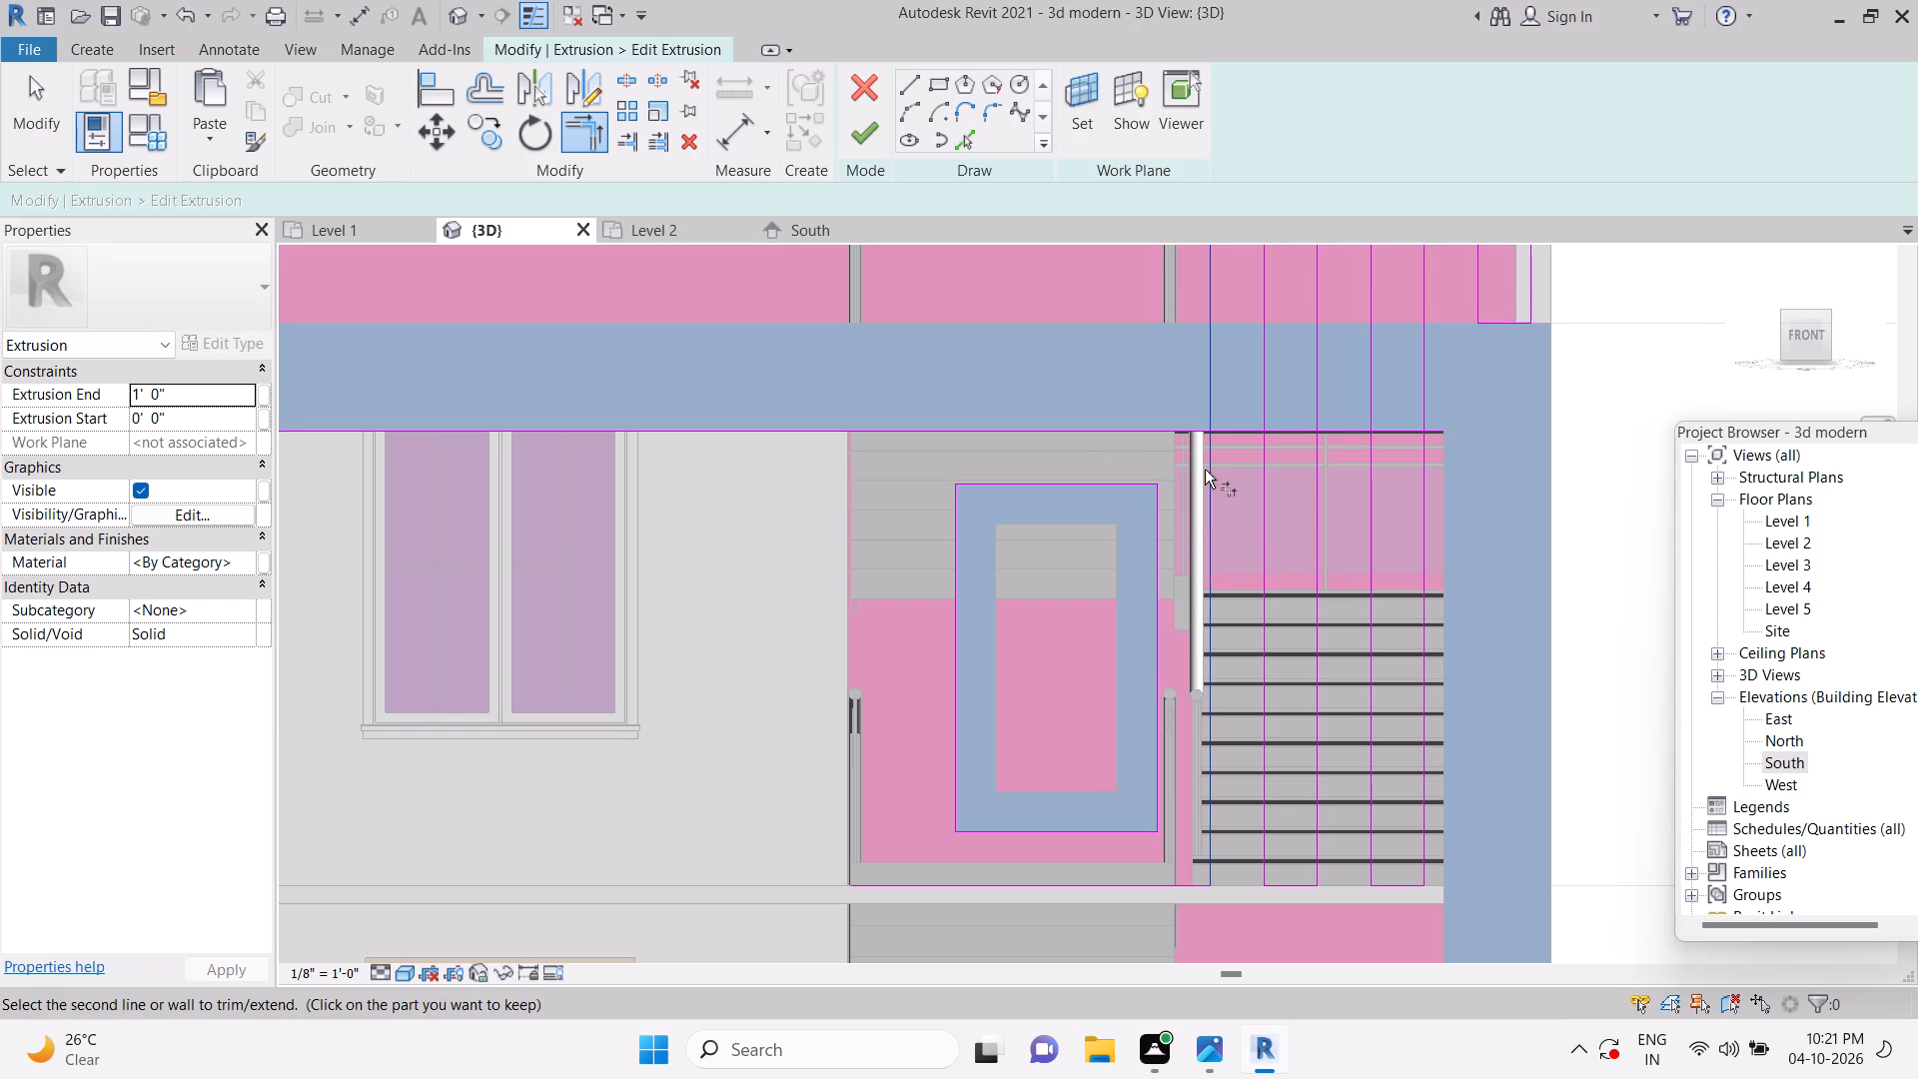
pyautogui.click(1160, 436)
pyautogui.press('Escape')
pyautogui.press('Escape')
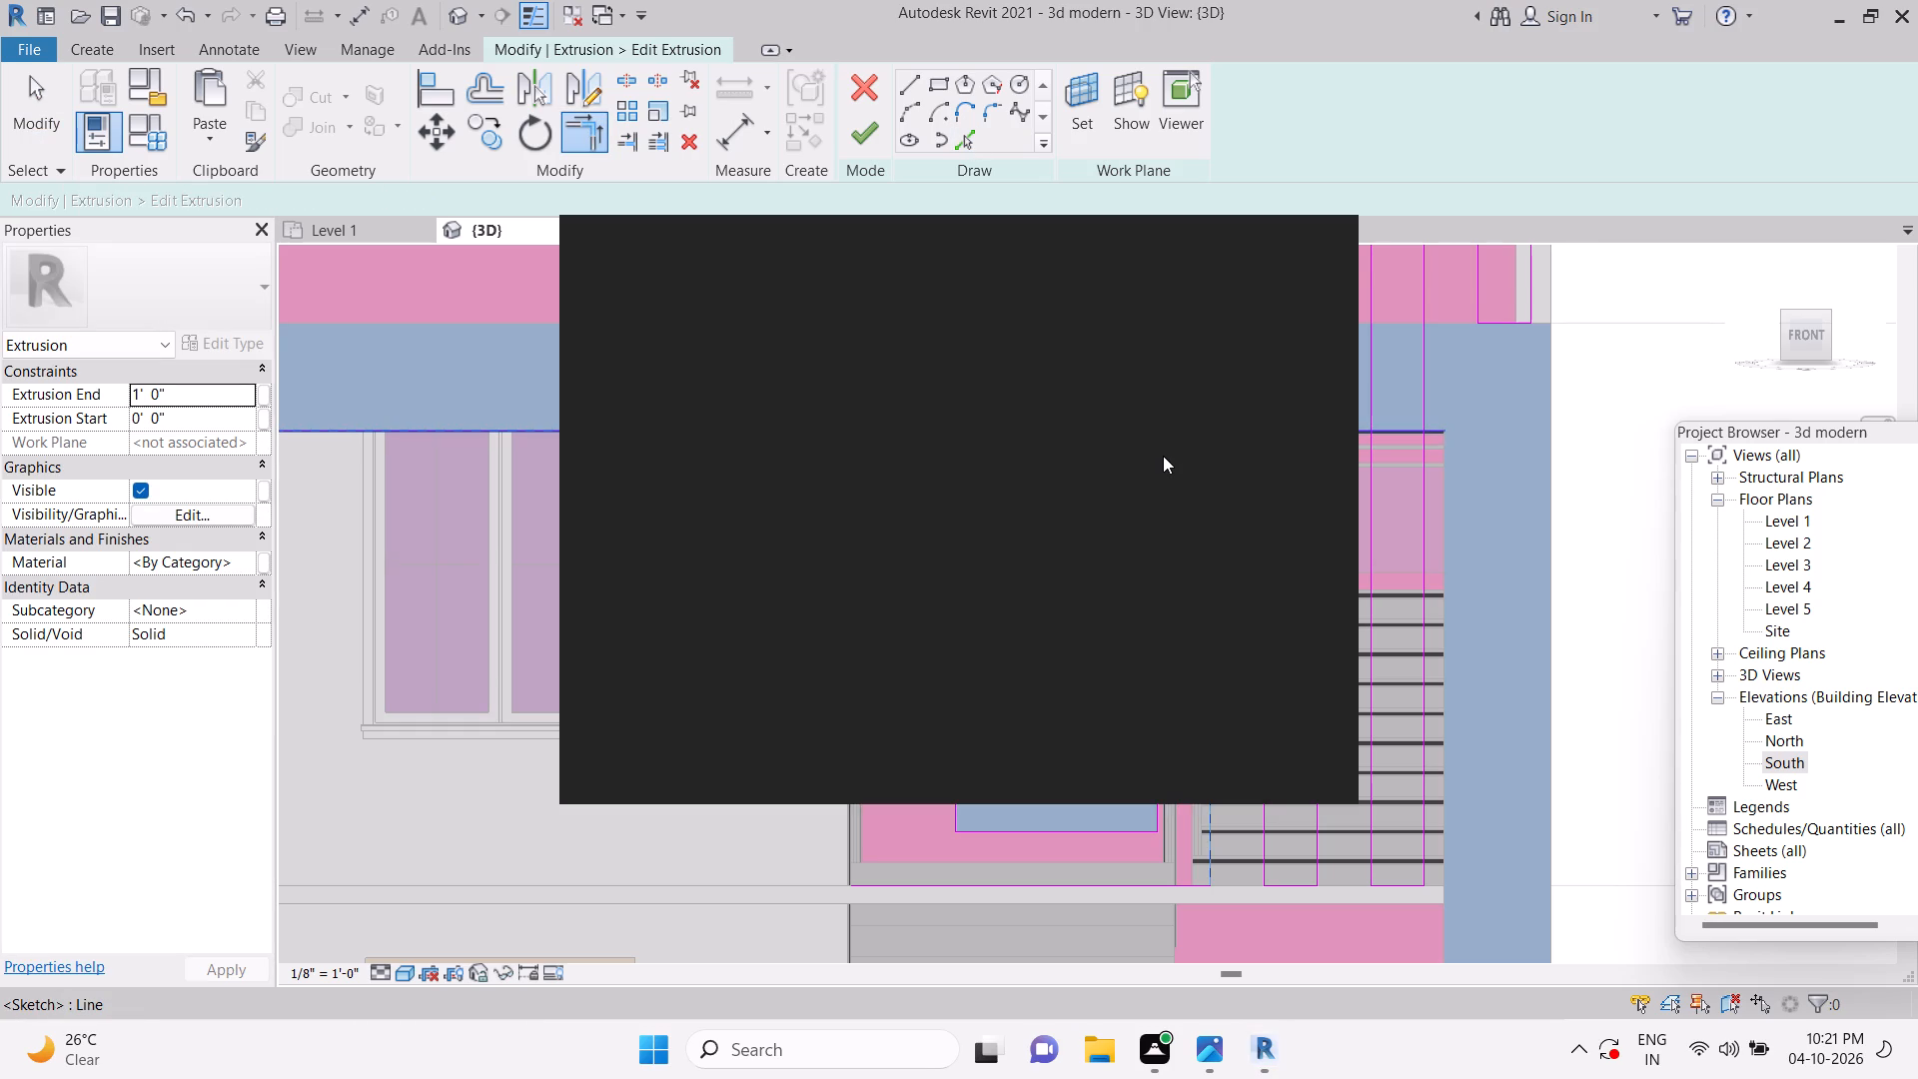
pyautogui.press('Escape')
pyautogui.press('Escape')
pyautogui.click(1309, 261)
pyautogui.press('Escape')
pyautogui.press('Escape')
pyautogui.press('Escape')
pyautogui.scroll(5, 1222, 448)
pyautogui.press('Escape')
pyautogui.press('Escape')
pyautogui.press('Escape')
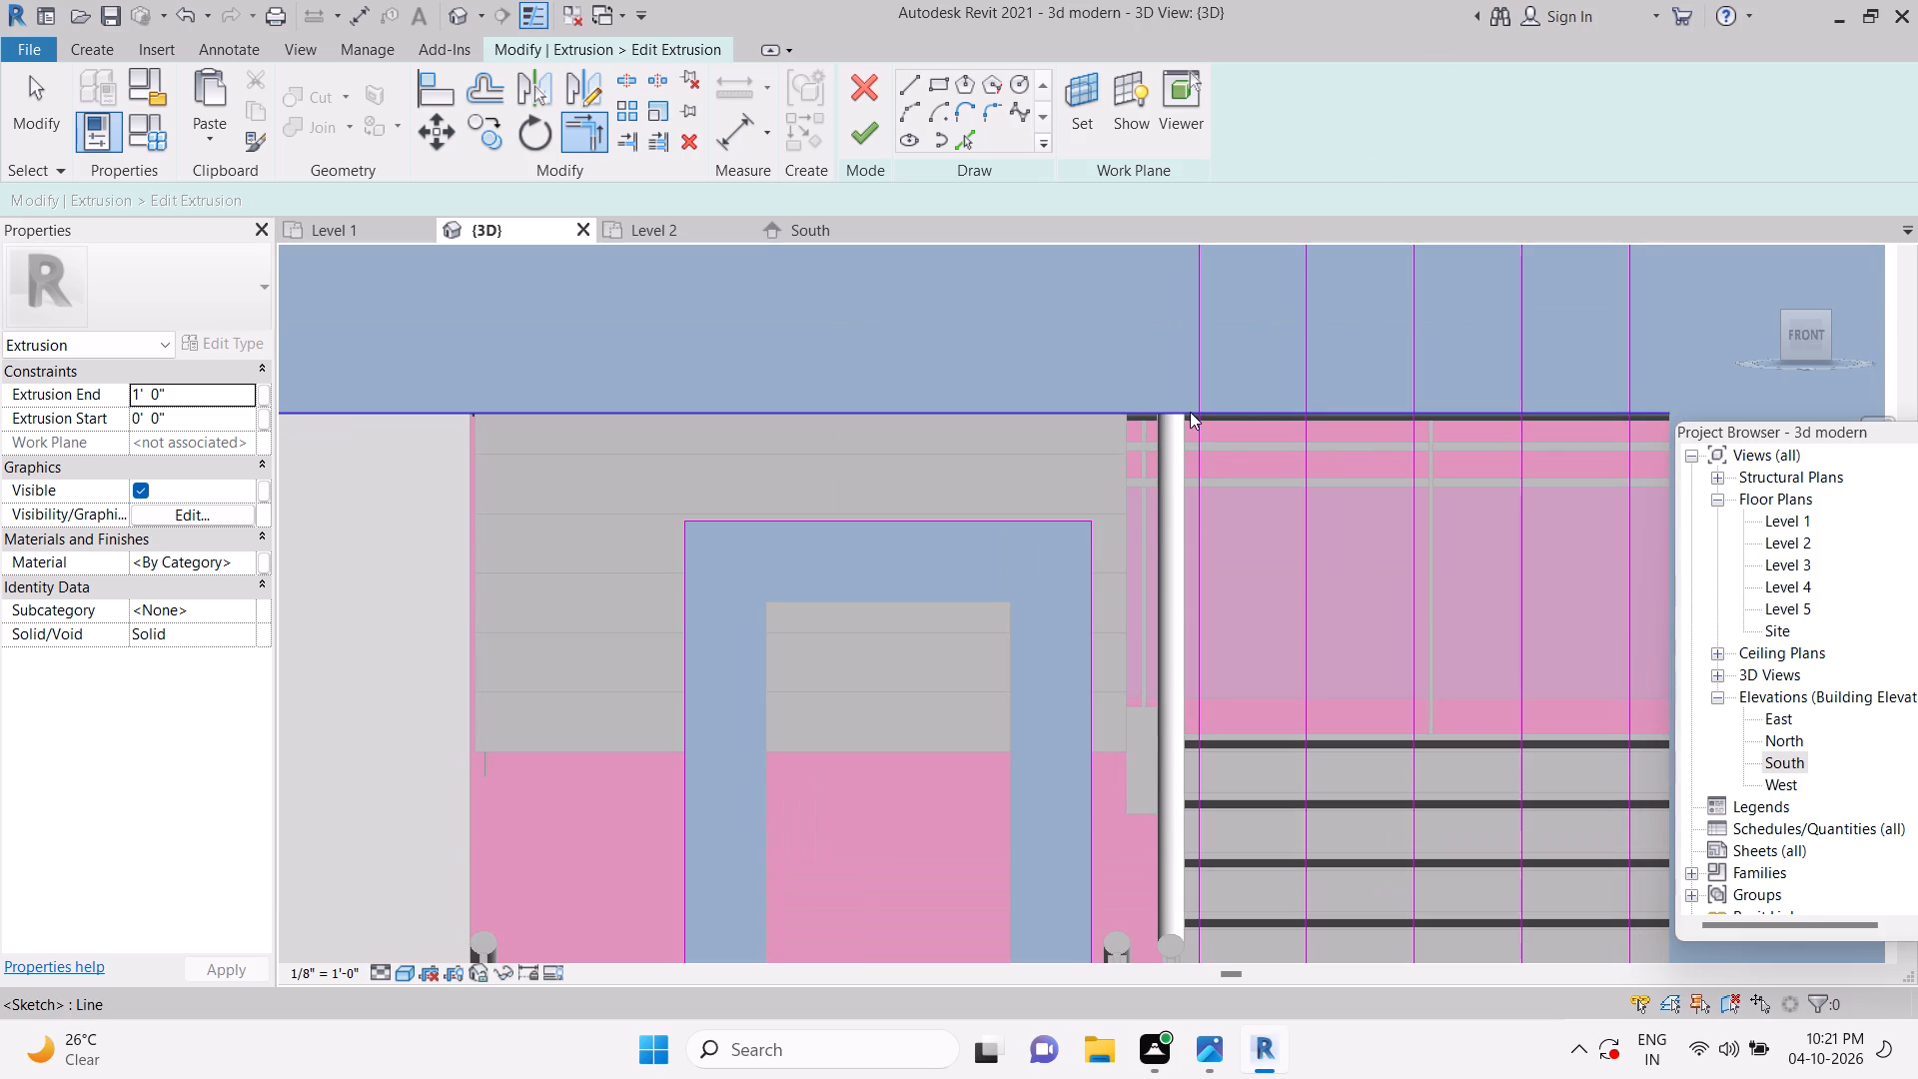
pyautogui.press('Escape')
pyautogui.write('tr')
pyautogui.click(1195, 448)
pyautogui.click(1166, 420)
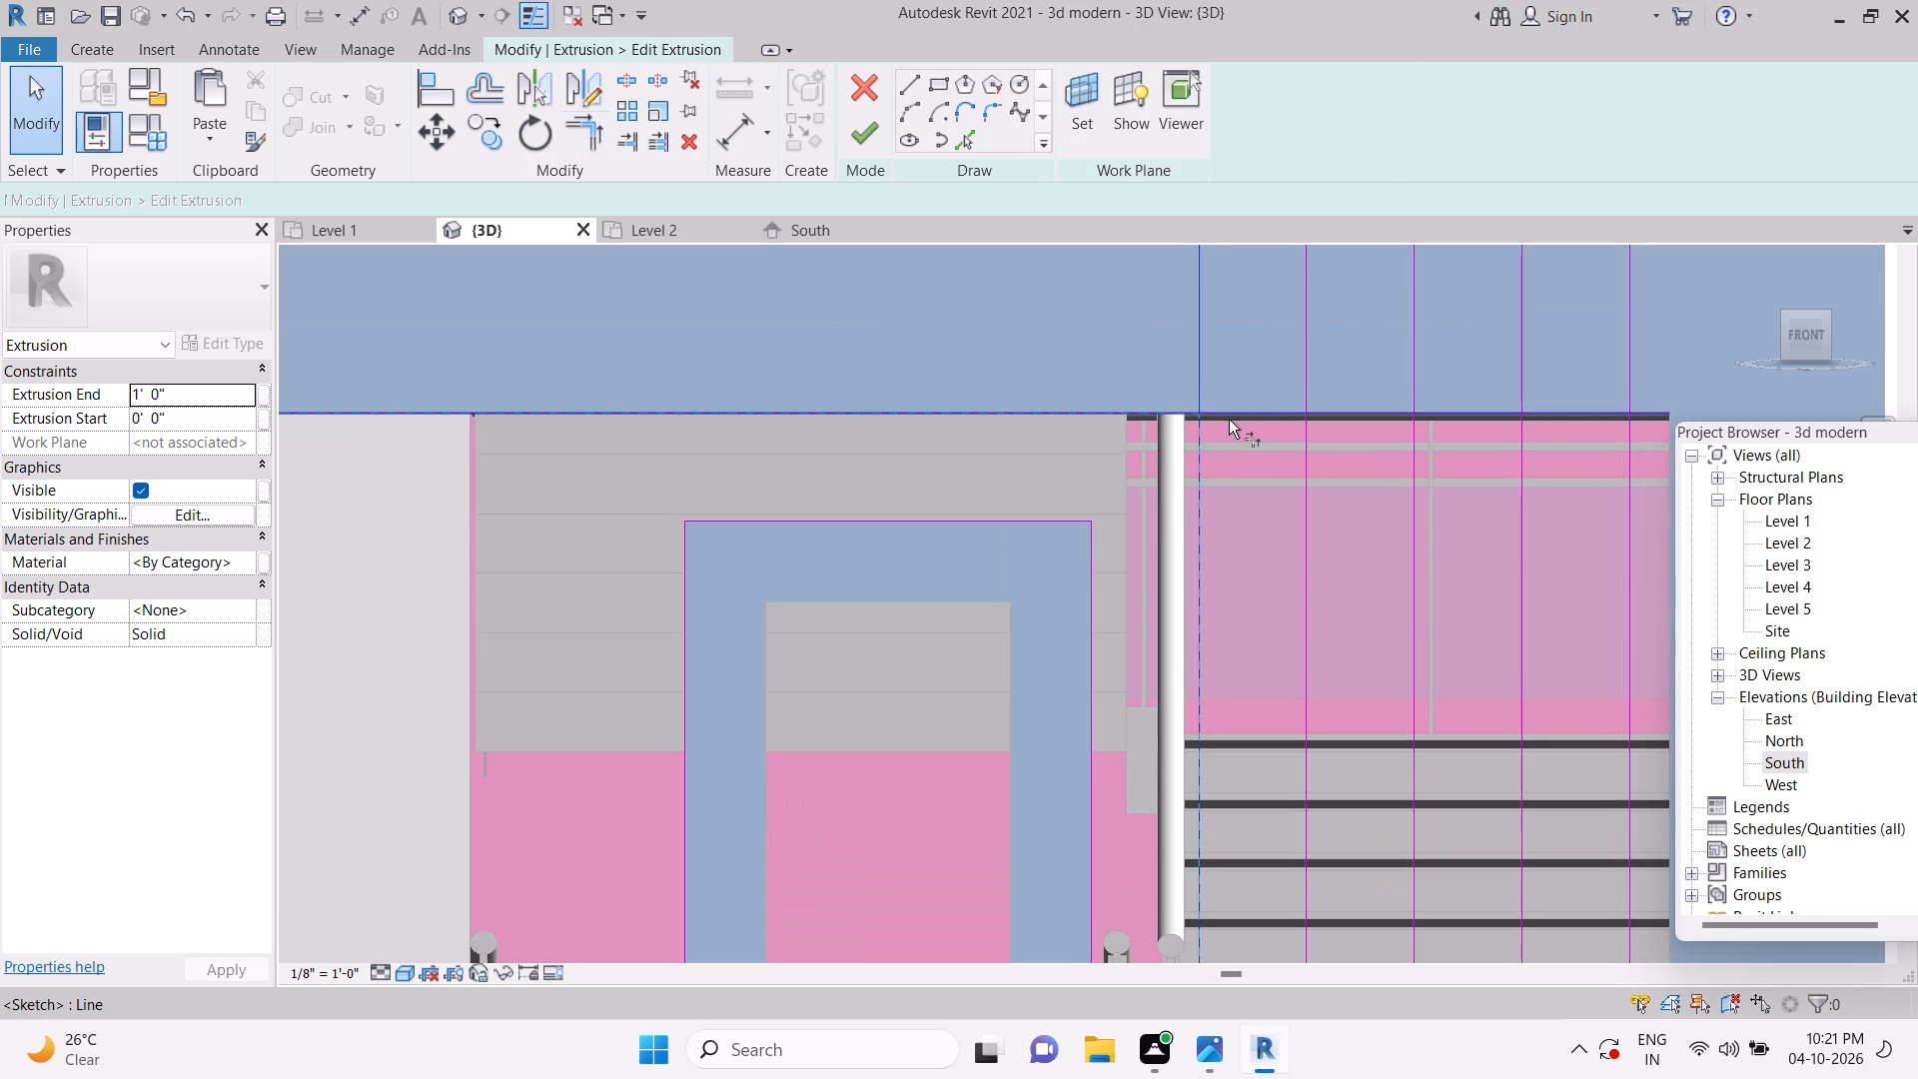
pyautogui.scroll(-5, 1269, 430)
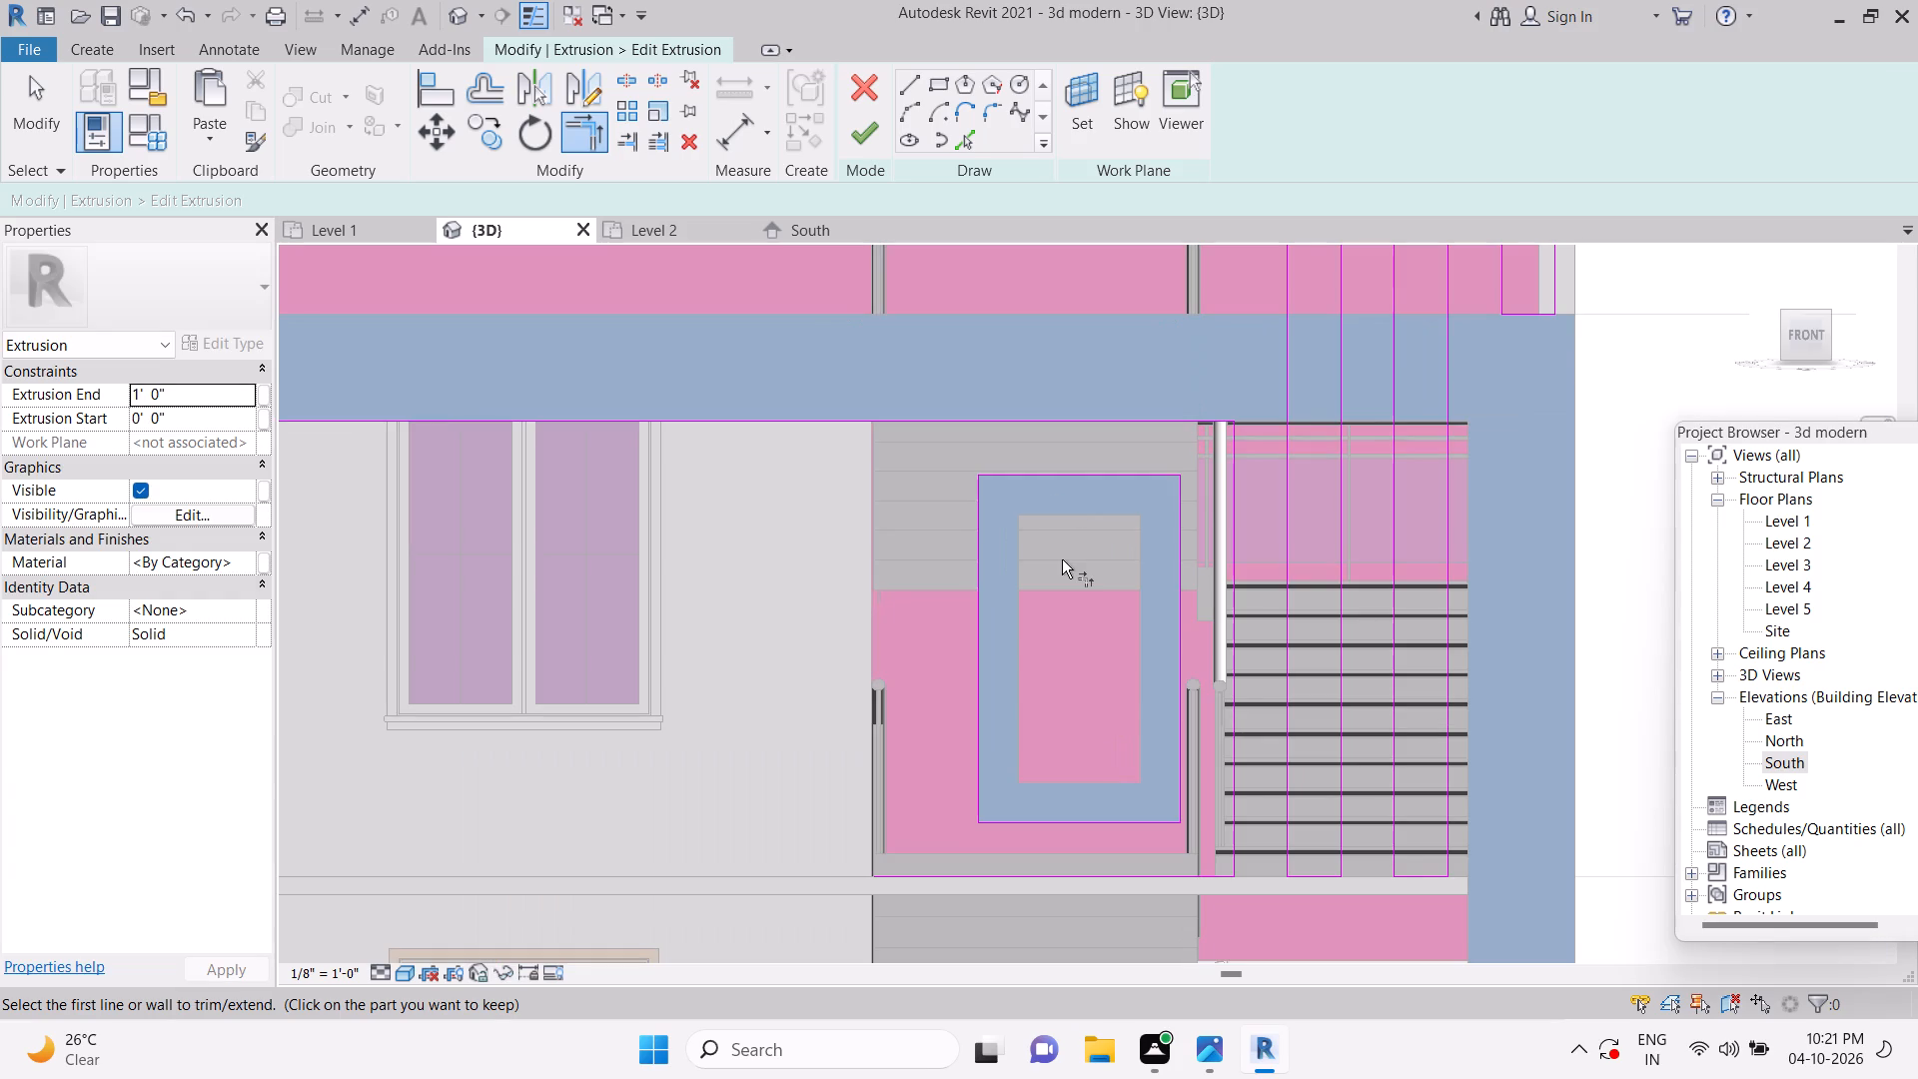
pyautogui.press('Escape')
pyautogui.press('Escape')
pyautogui.press('Escape')
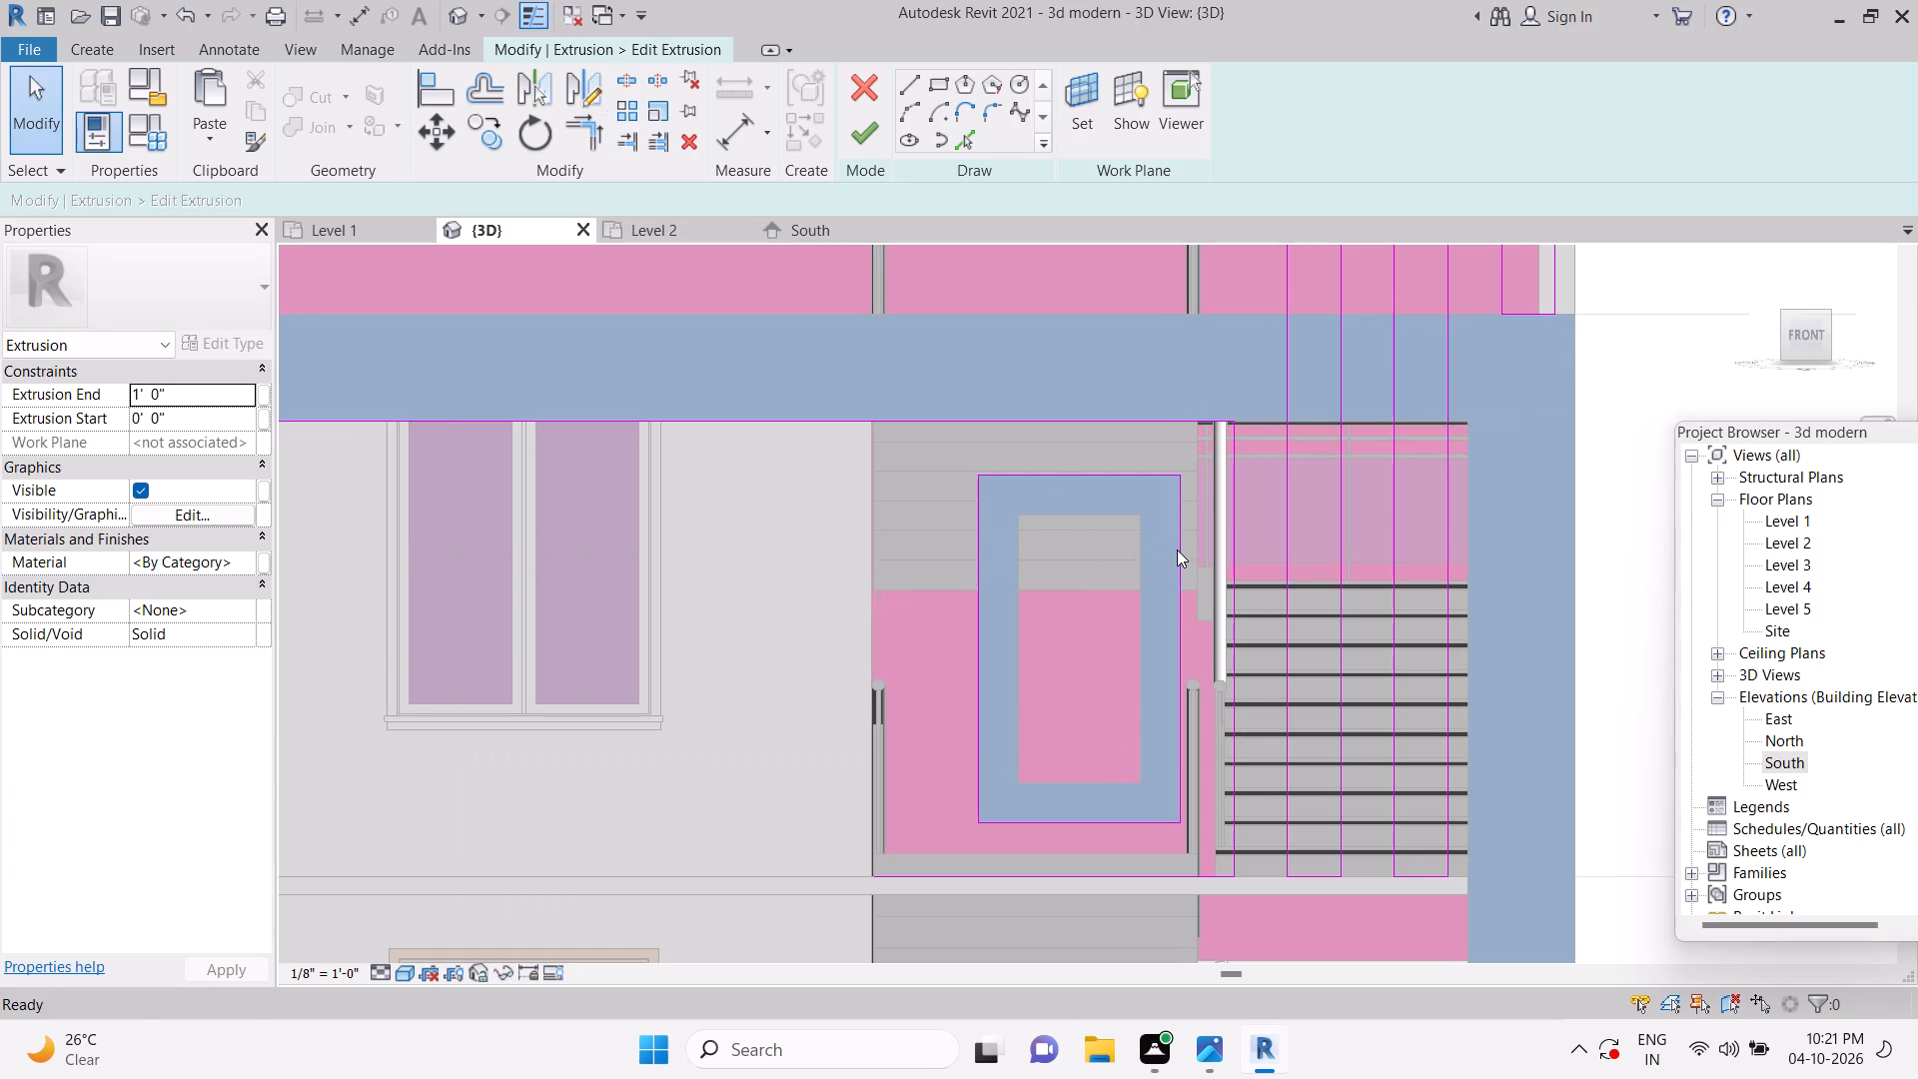
# Measure the gap between the blue frame's side and the trimmed fin line beside it.
pyautogui.press('d')
pyautogui.press('i')
pyautogui.click(1177, 549)
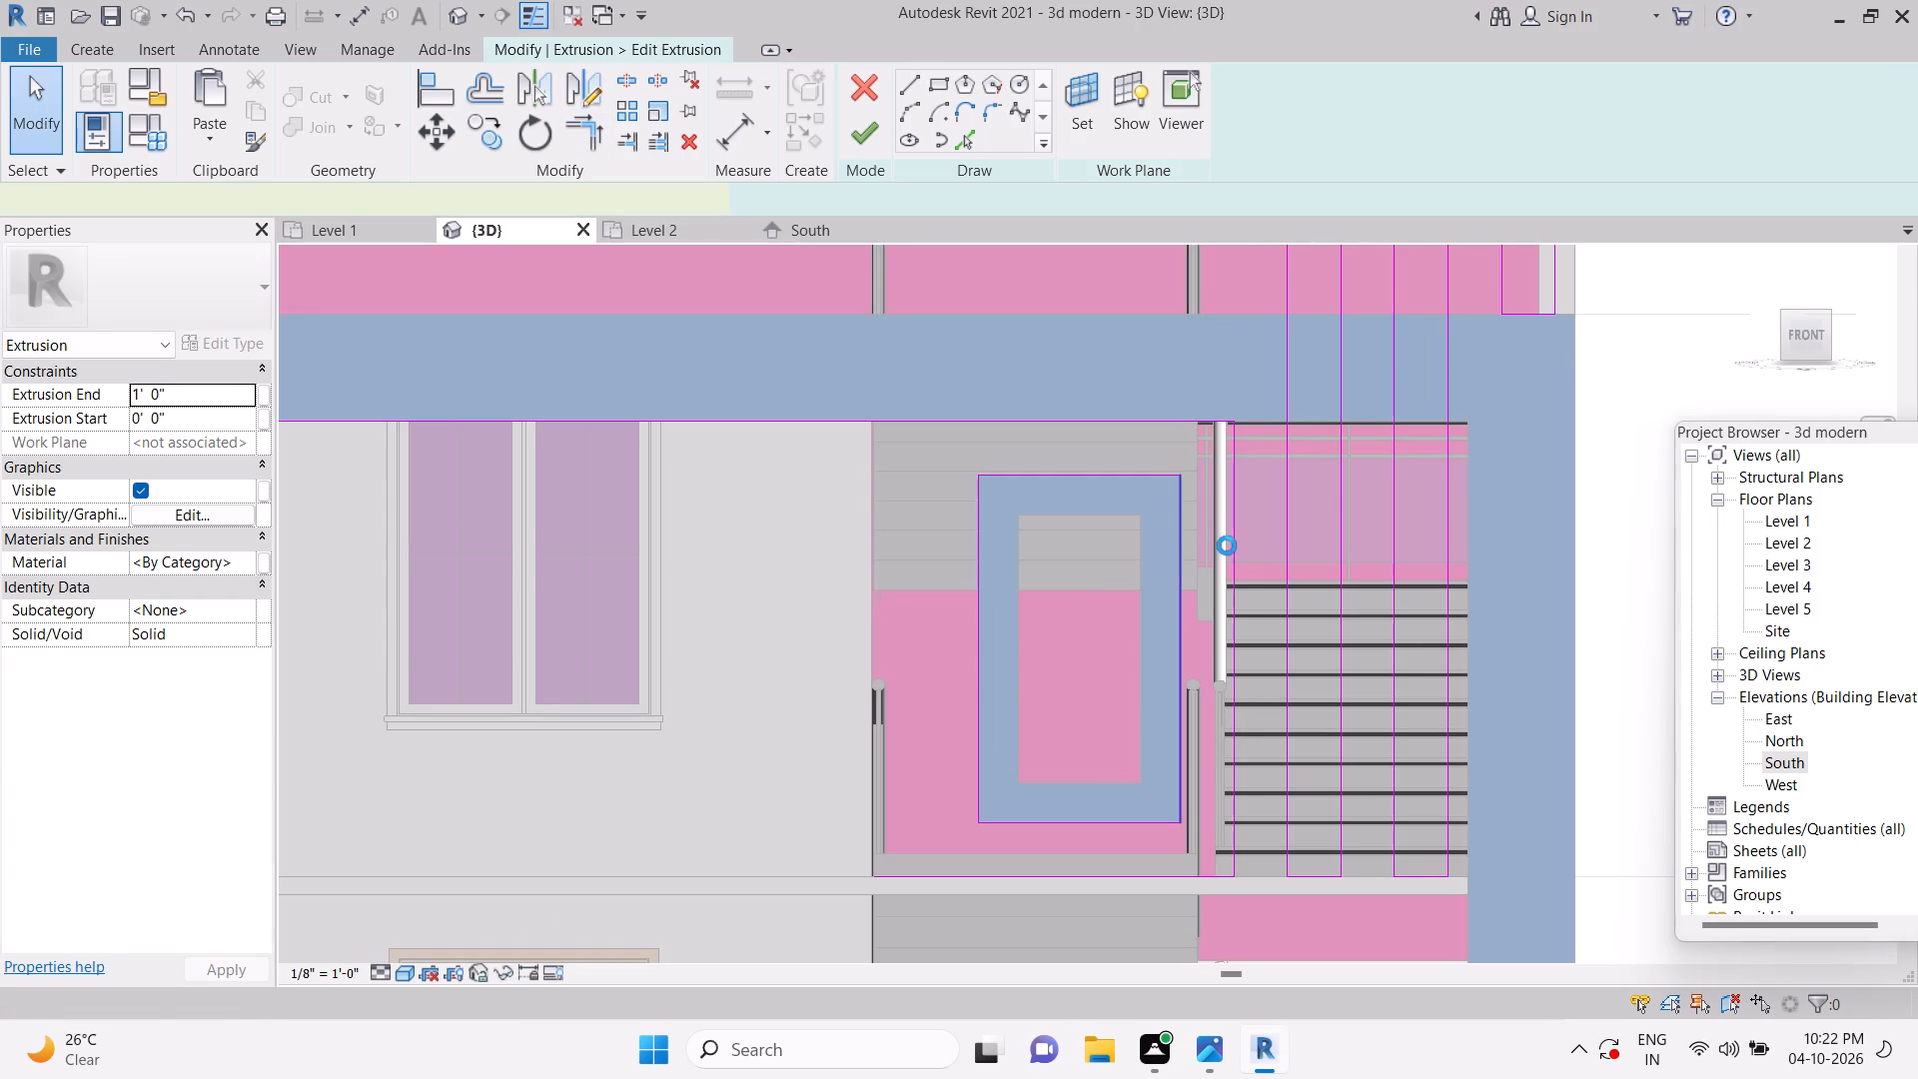
pyautogui.press('Tab')
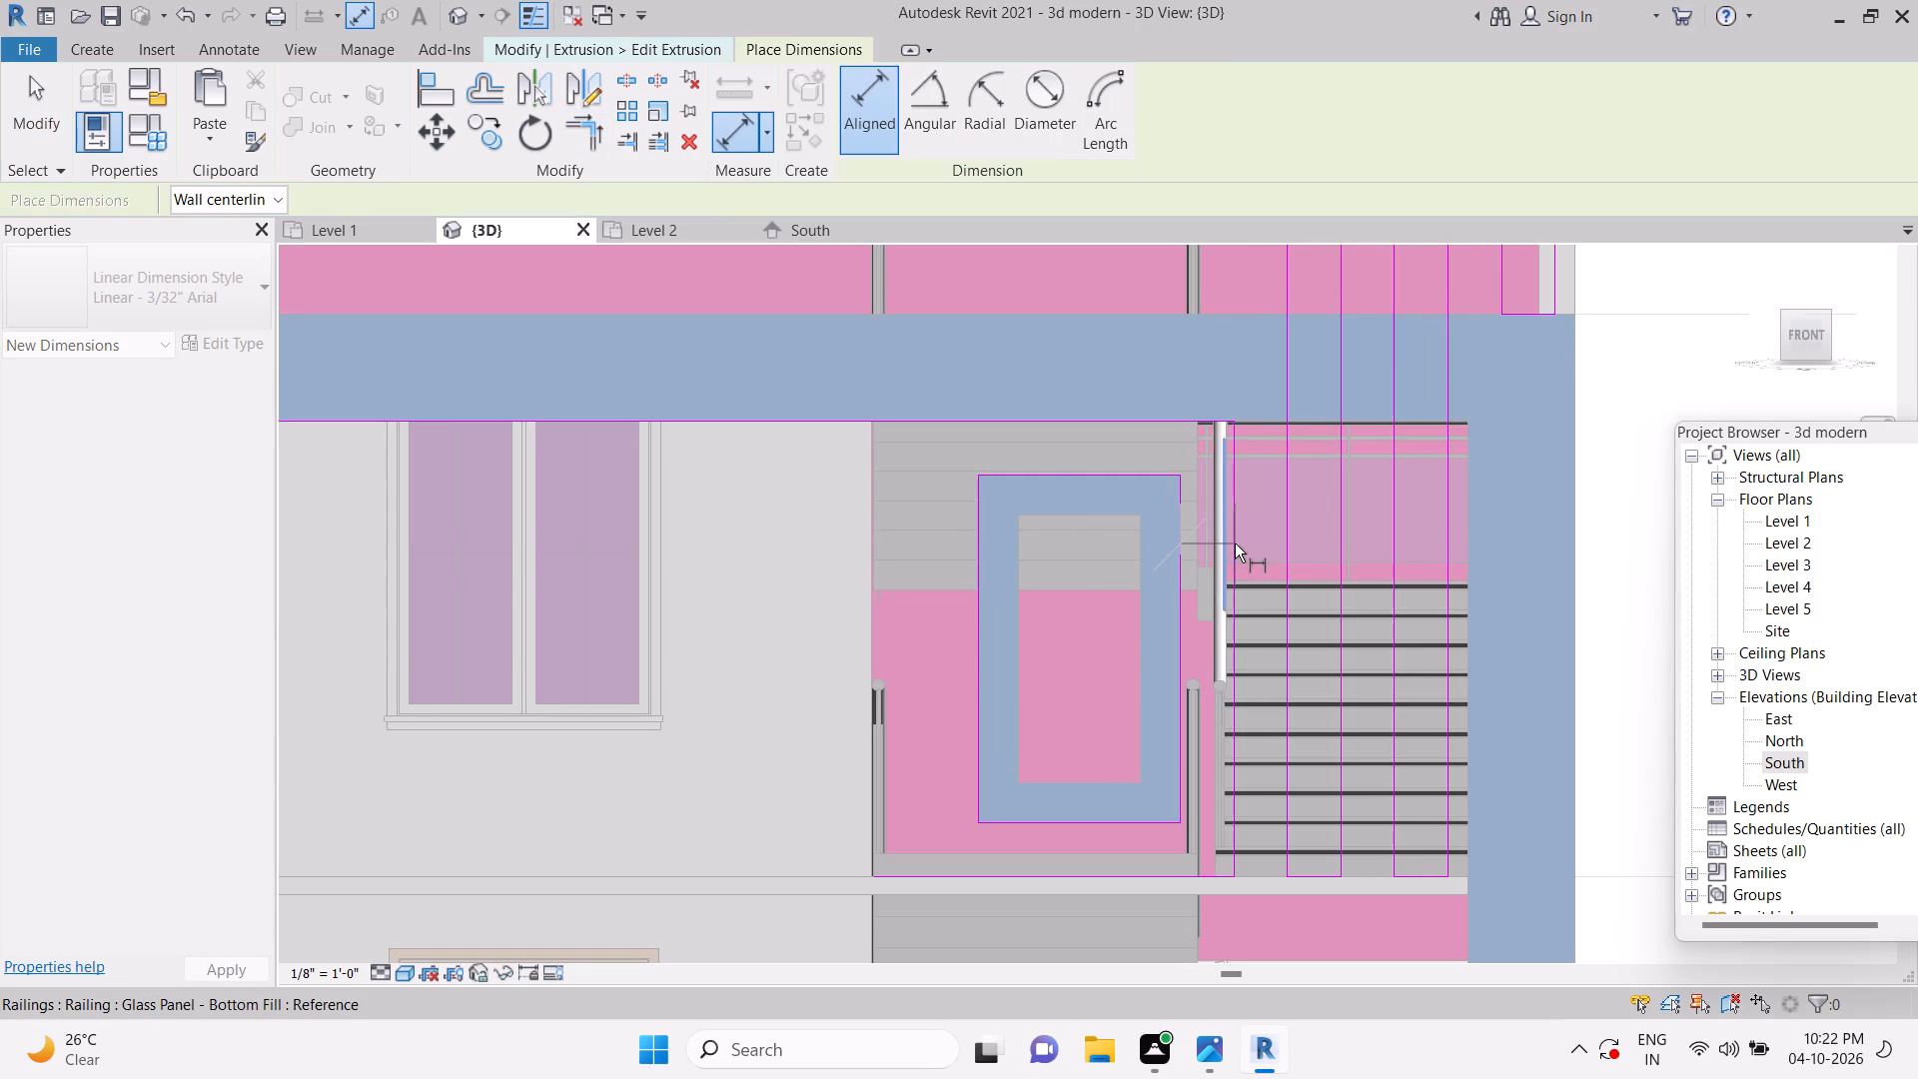
pyautogui.scroll(5, 1233, 541)
pyautogui.click(1238, 555)
pyautogui.scroll(-2, 1238, 555)
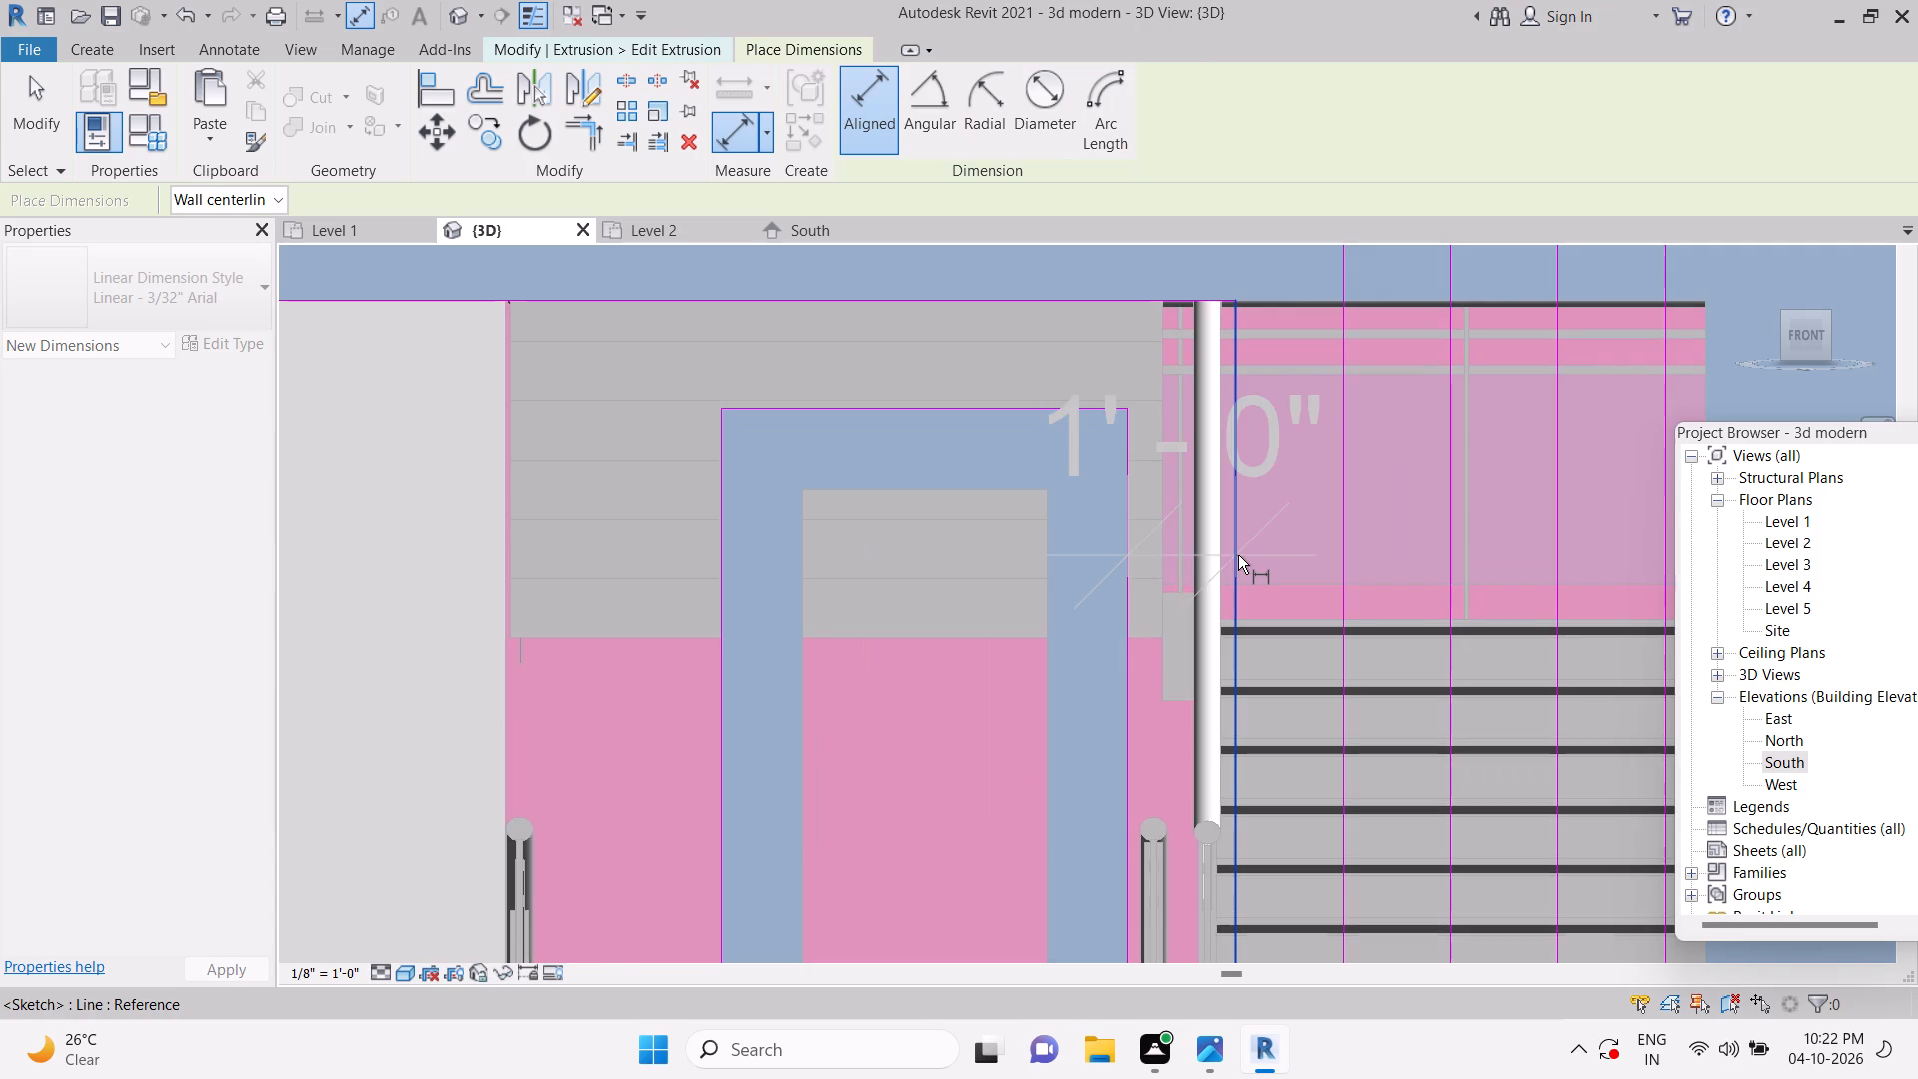
pyautogui.press('Escape')
pyautogui.press('Escape')
pyautogui.press('Escape')
pyautogui.press('Escape')
pyautogui.press('Escape')
pyautogui.press('Escape')
# Add a sketch line offset 1' 0" outward from the blue frame's side edge farther from the fins.
pyautogui.press('o')
pyautogui.press('space')
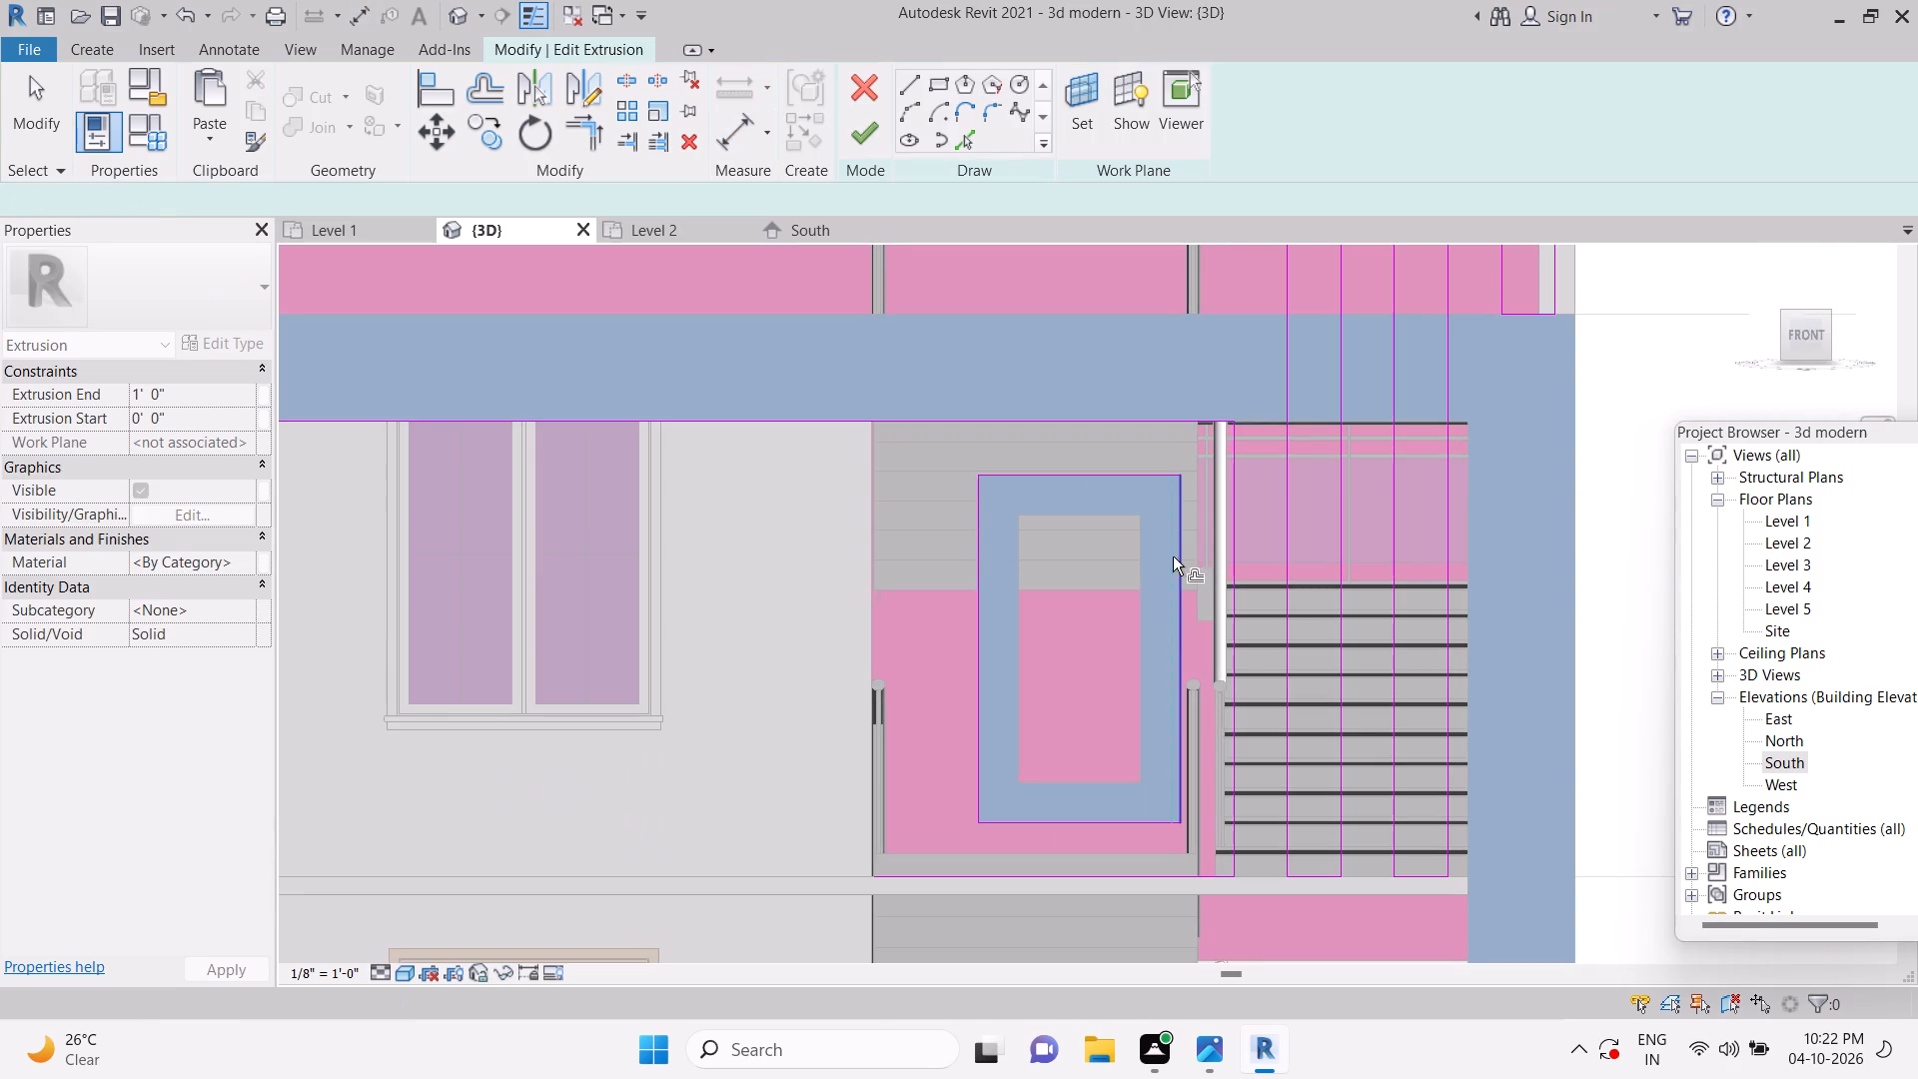
pyautogui.click(961, 144)
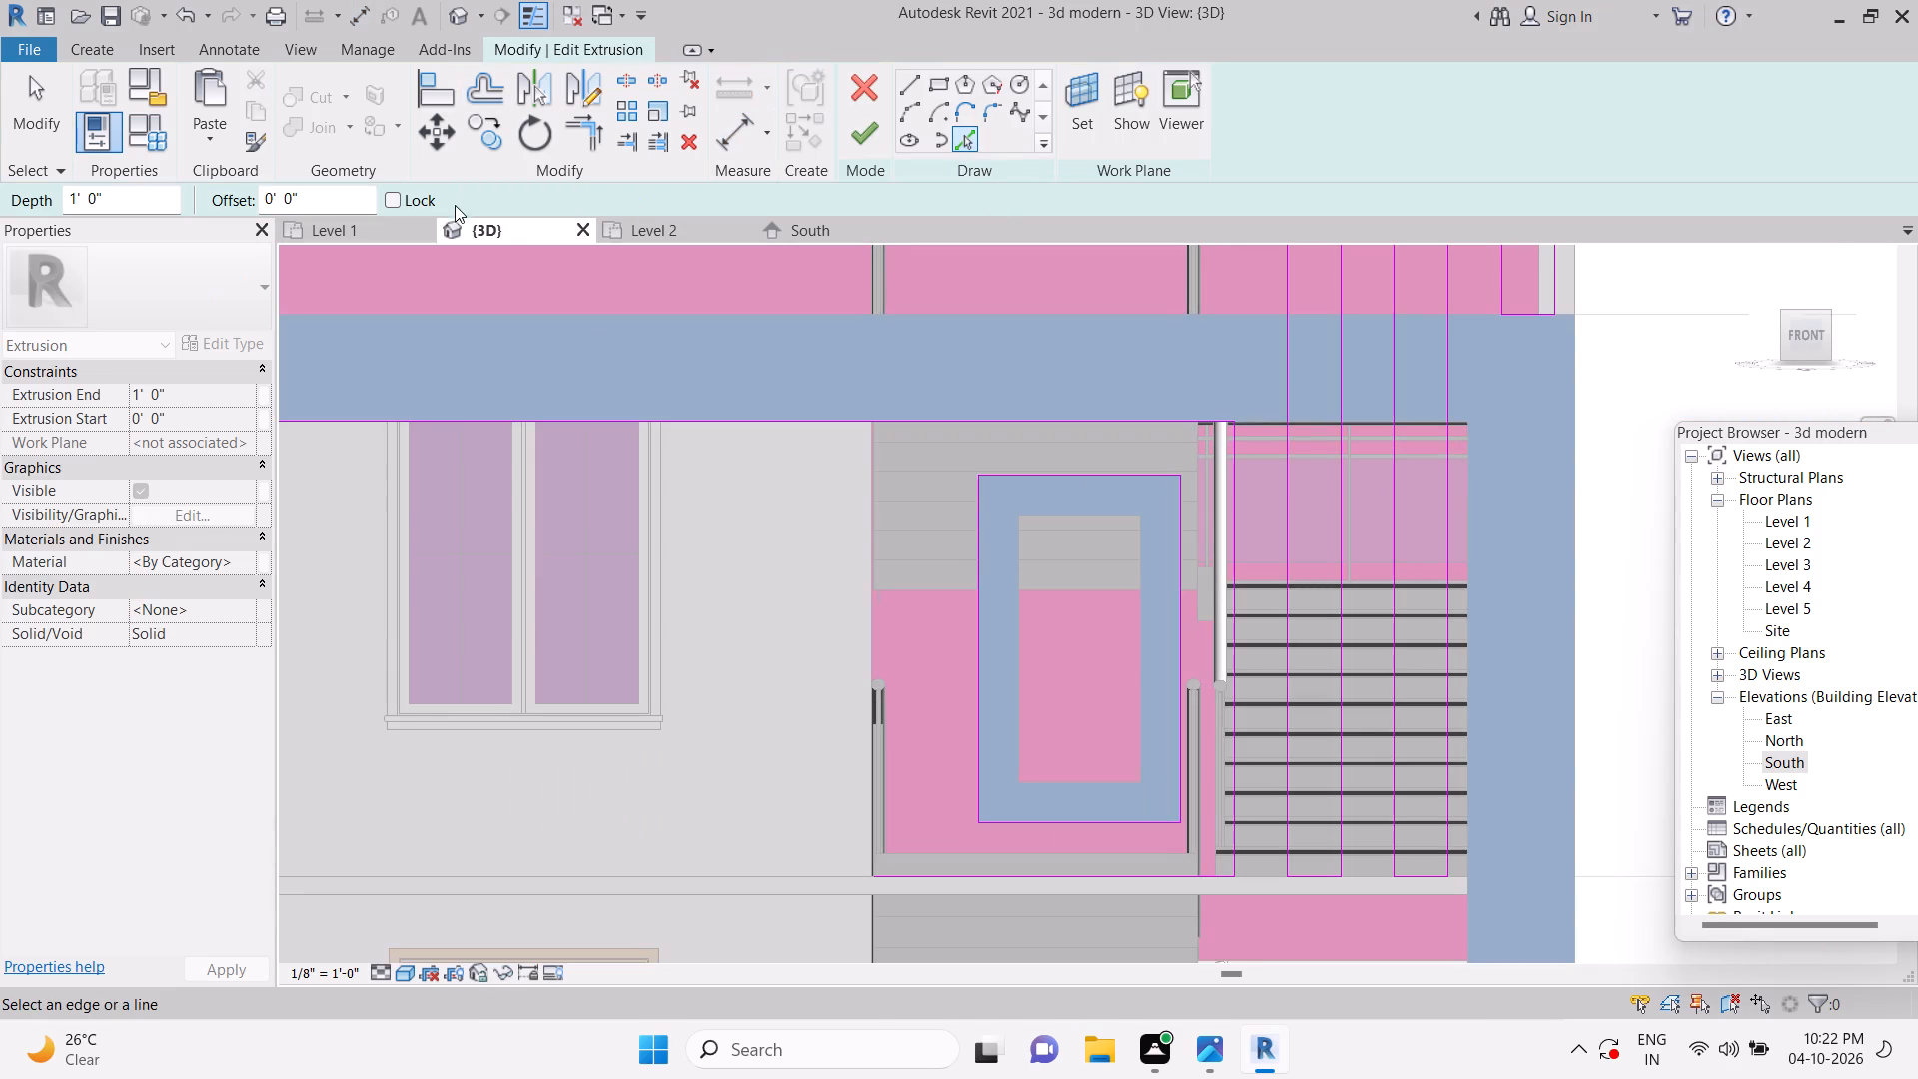
pyautogui.moveTo(356, 202); pyautogui.dragTo(196, 212)
pyautogui.press('1')
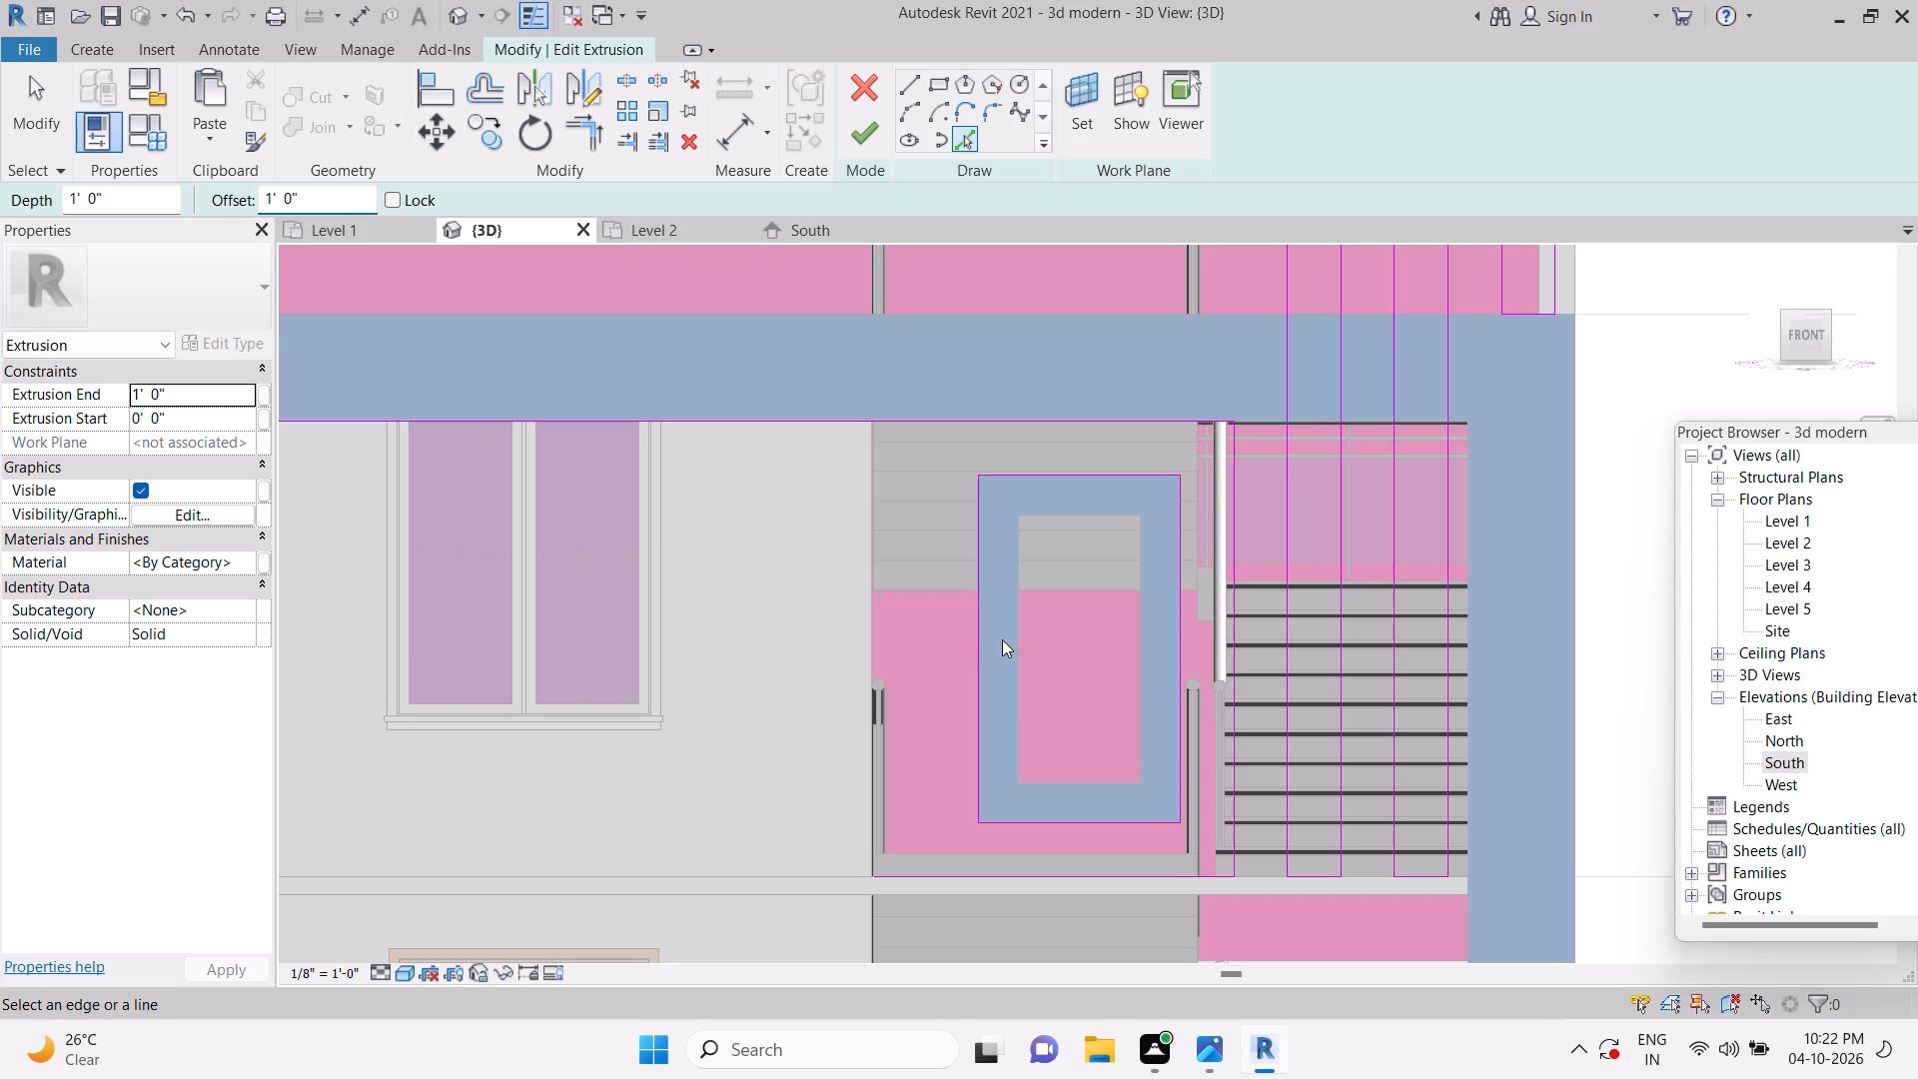
pyautogui.click(969, 638)
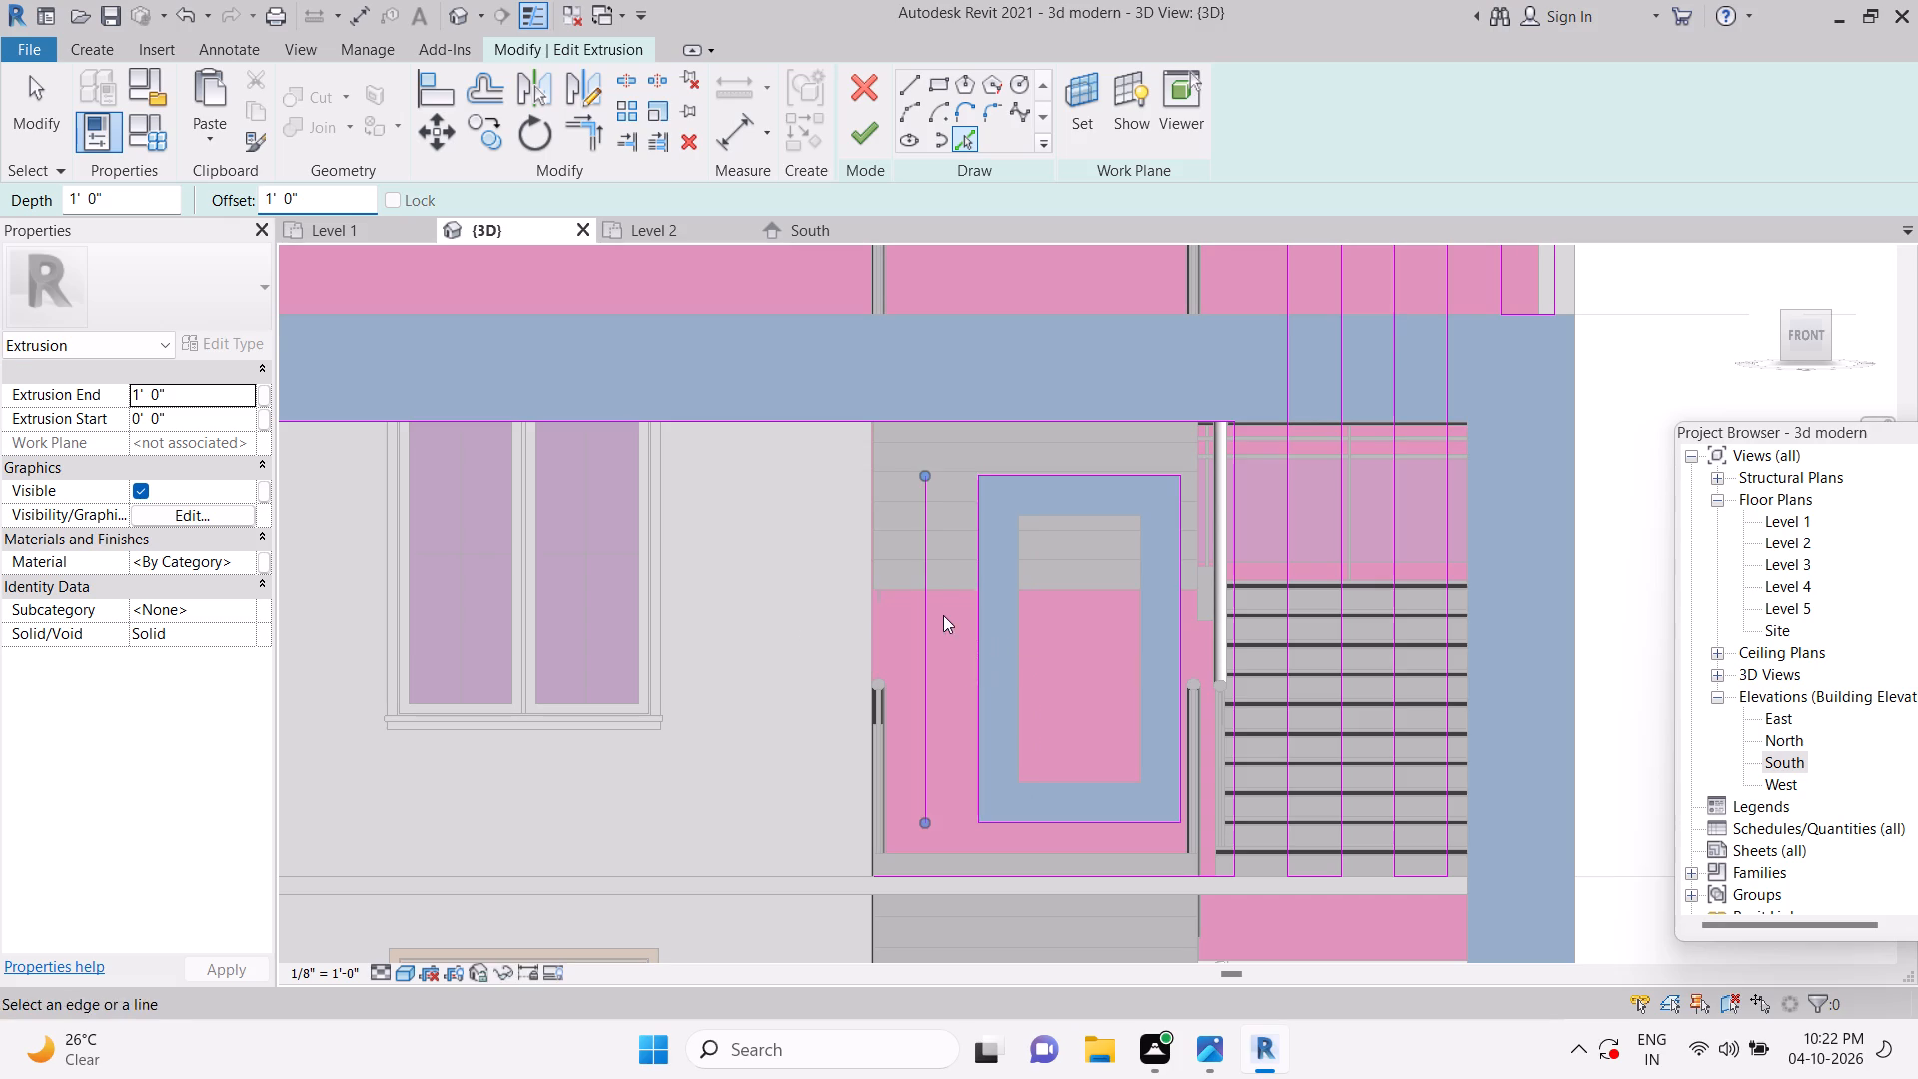
pyautogui.press('Escape')
pyautogui.press('Escape')
pyautogui.press('Escape')
# Trim the offset line to the beam line and the floor line, closing the surround outline.
pyautogui.press('t')
pyautogui.press('r')
pyautogui.click(925, 546)
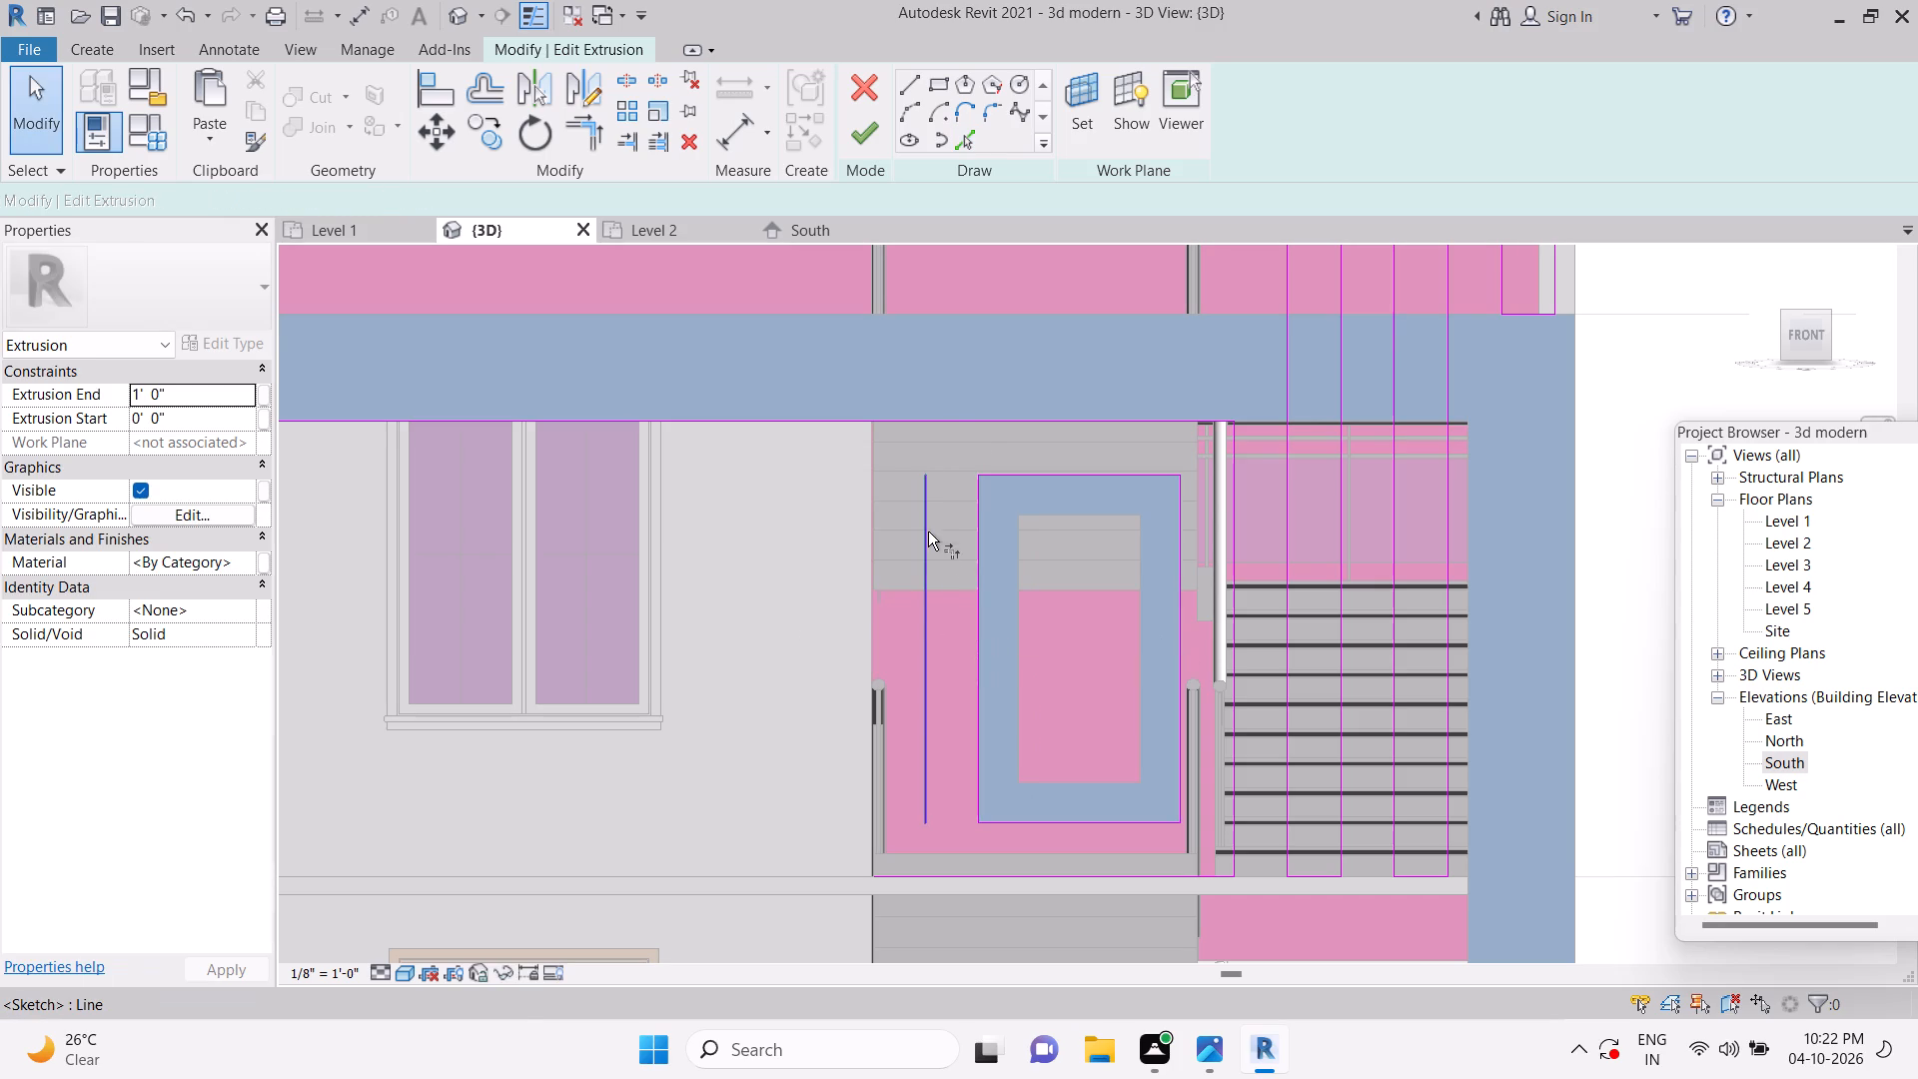
pyautogui.click(958, 426)
pyautogui.click(918, 713)
pyautogui.click(975, 868)
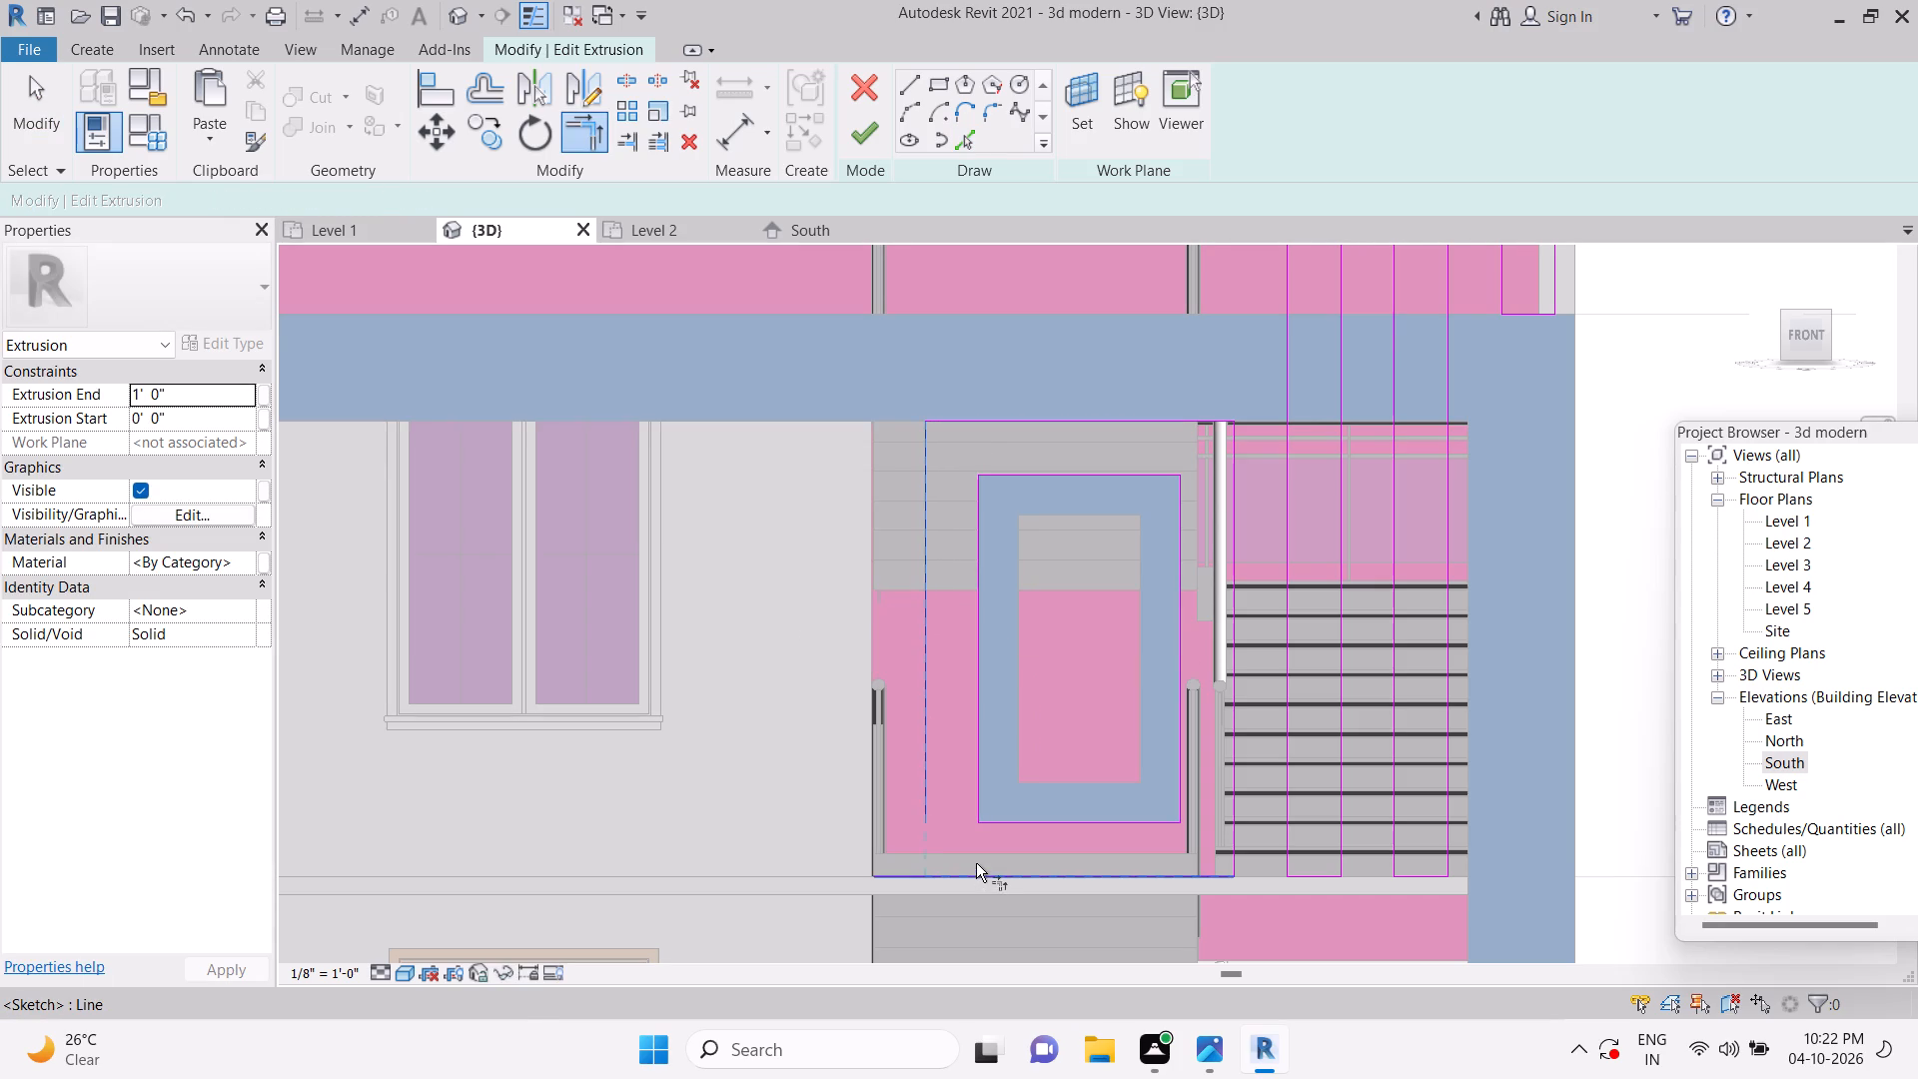
pyautogui.press('Escape')
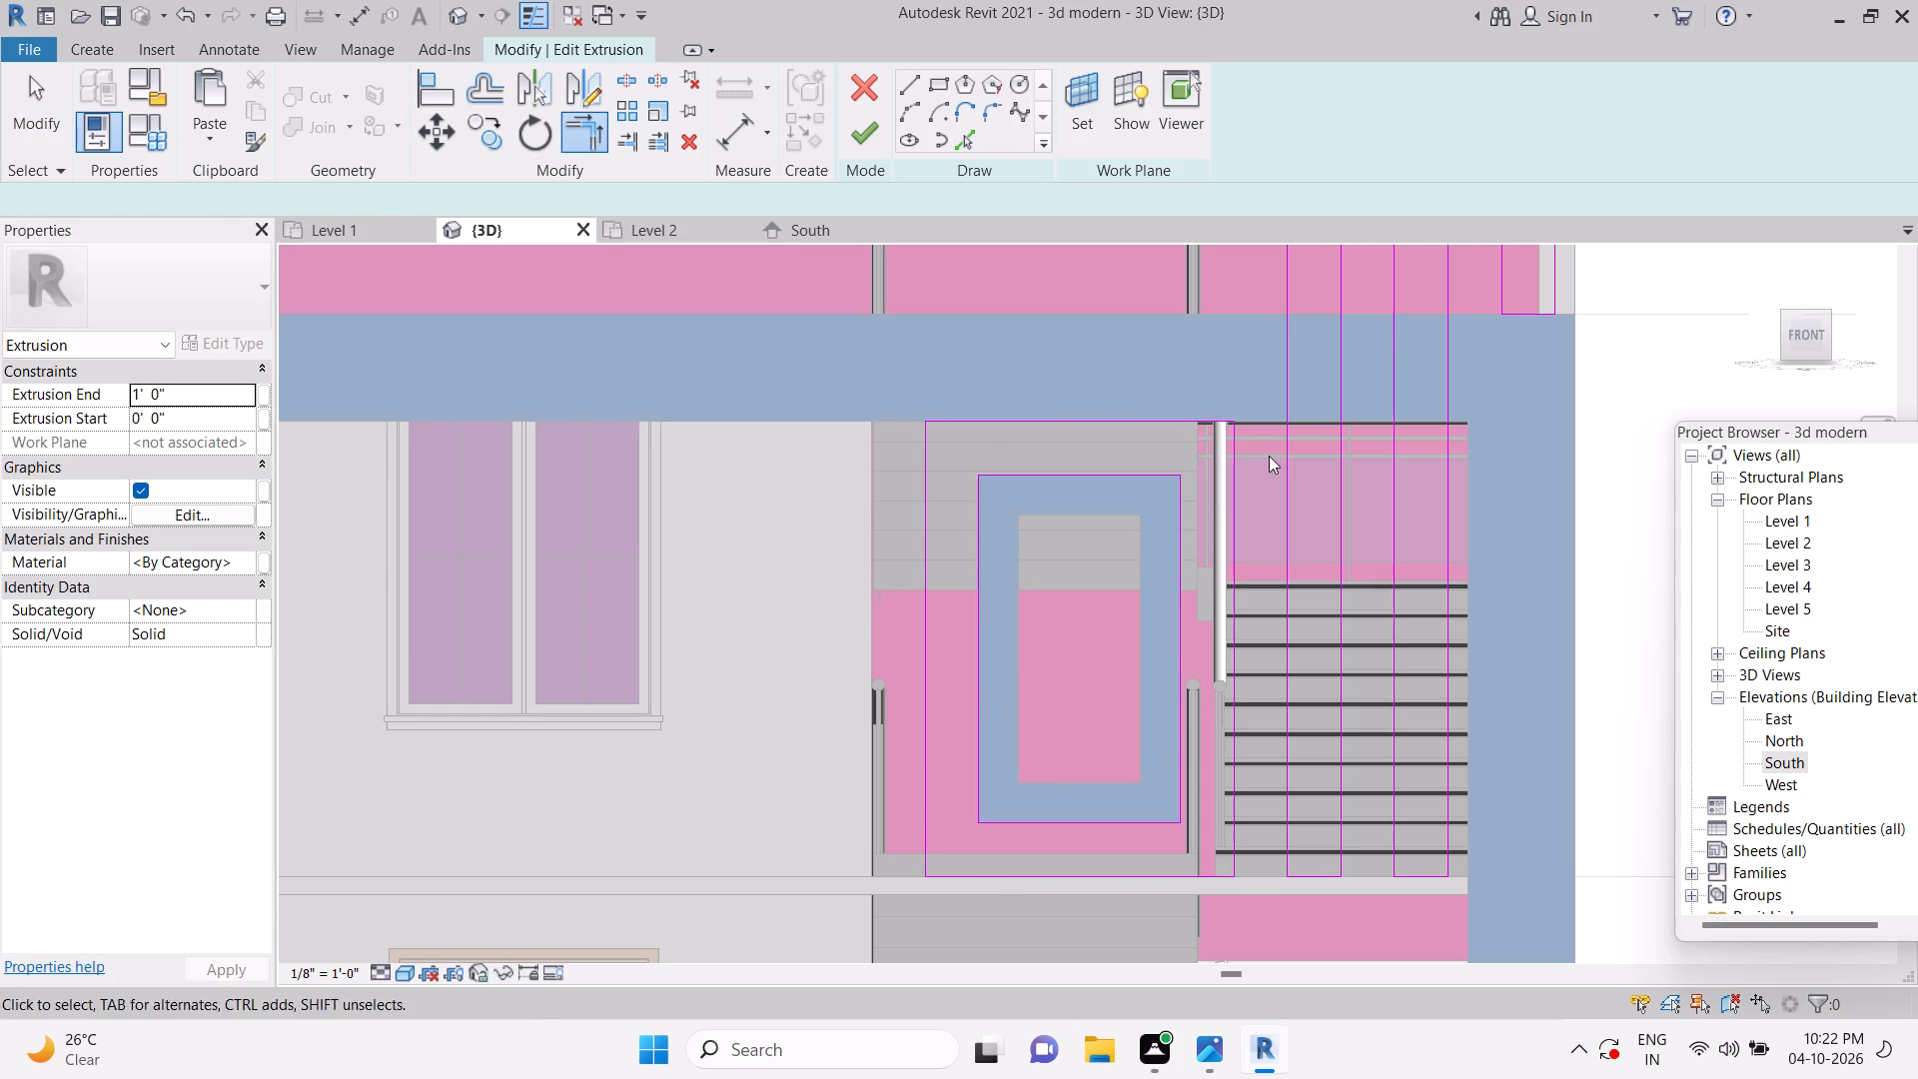
# Mirror a copy of the eight surround and frame outline lines upward about a horizontal axis at the blue beam.
pyautogui.scroll(-4, 1280, 409)
pyautogui.moveTo(1287, 427); pyautogui.dragTo(1254, 512, button='middle')
pyautogui.scroll(-4, 1254, 512)
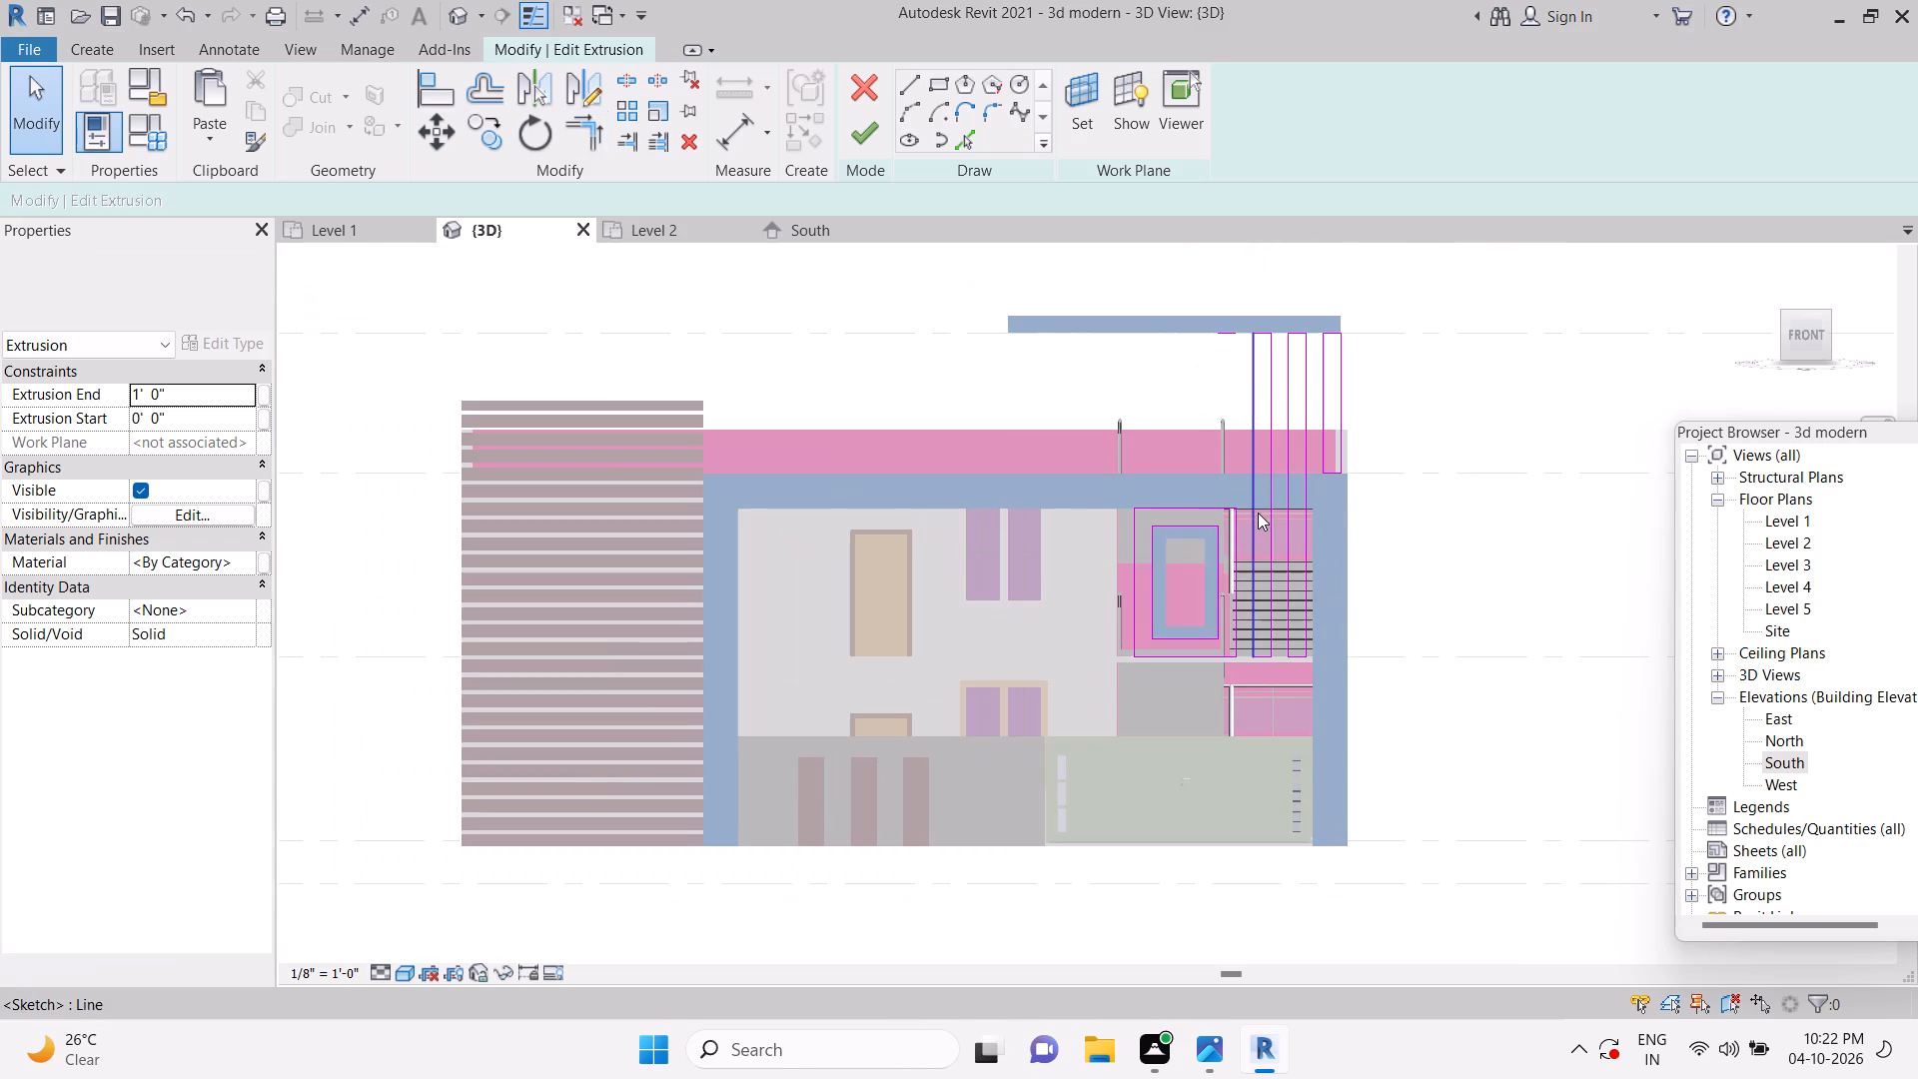
pyautogui.scroll(4, 1247, 617)
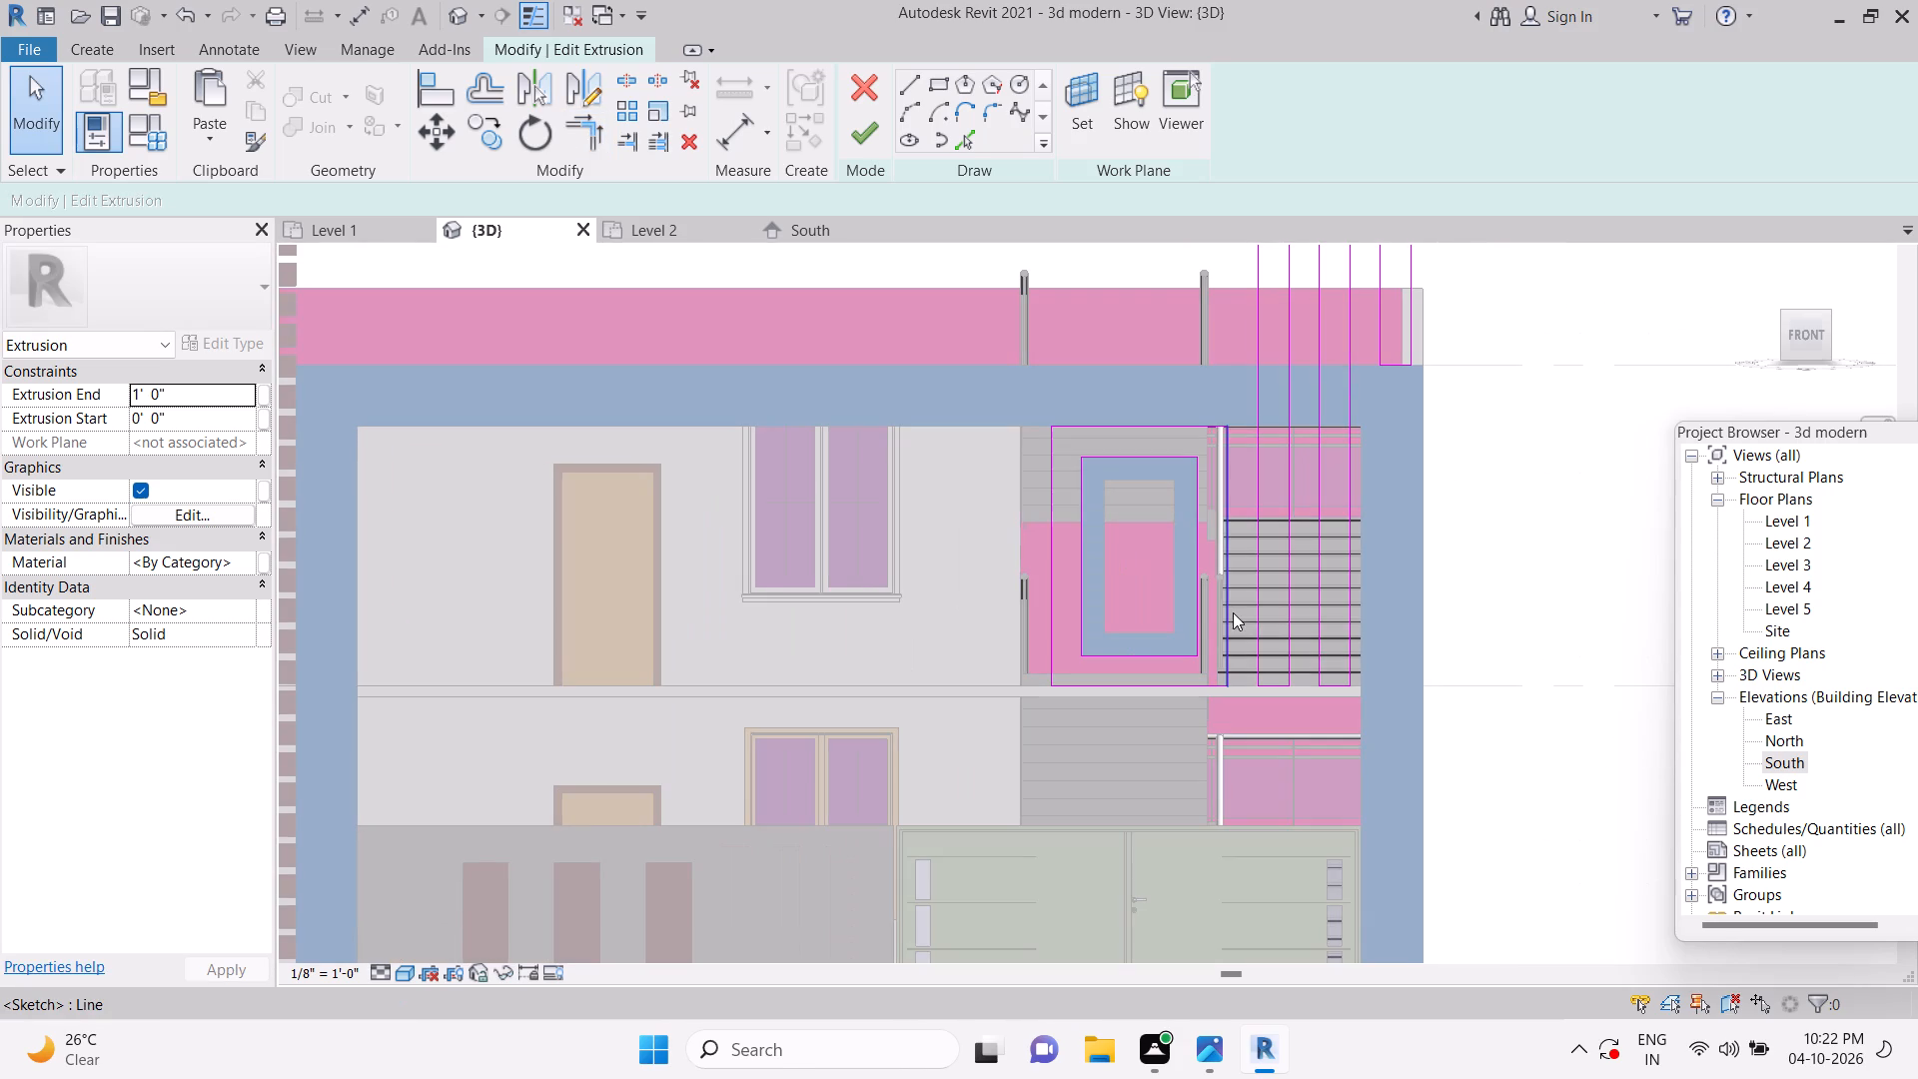
pyautogui.moveTo(1241, 711); pyautogui.dragTo(1007, 397)
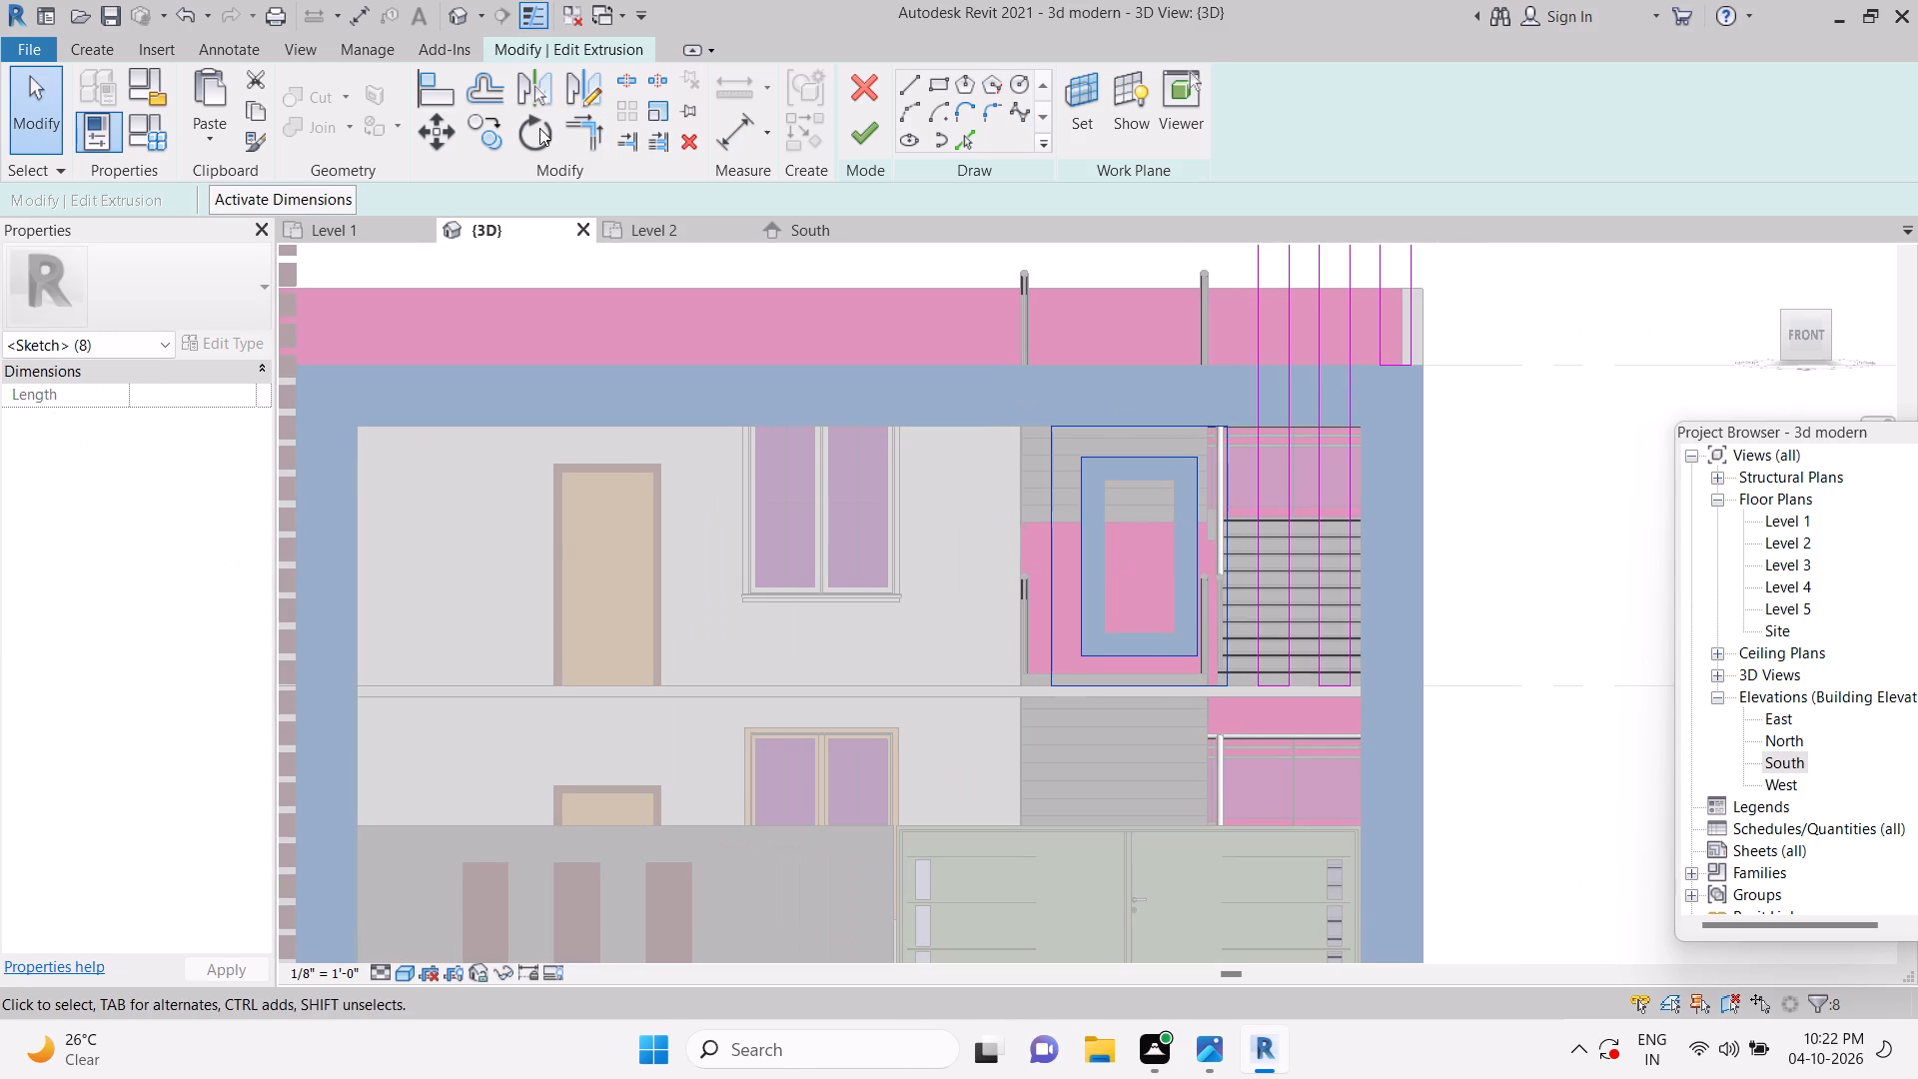
pyautogui.click(568, 93)
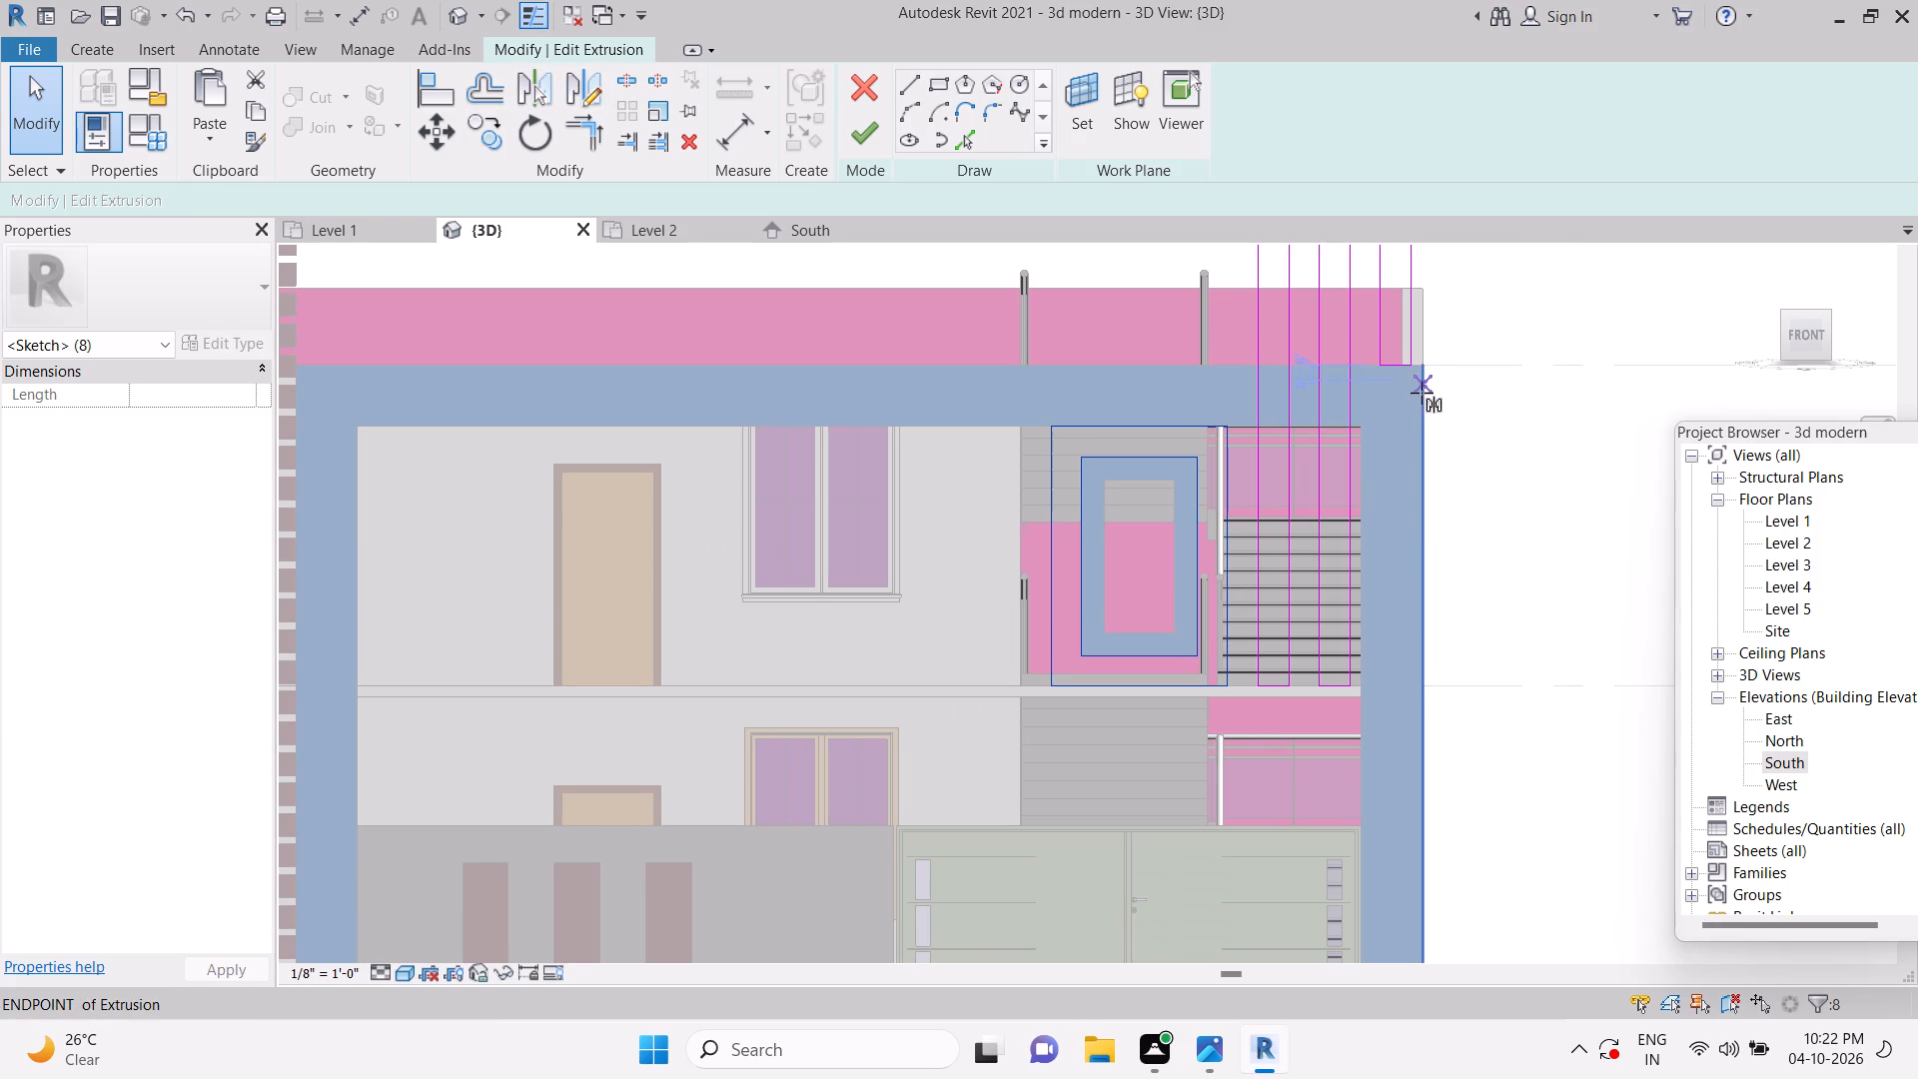
pyautogui.click(1422, 394)
pyautogui.click(1483, 389)
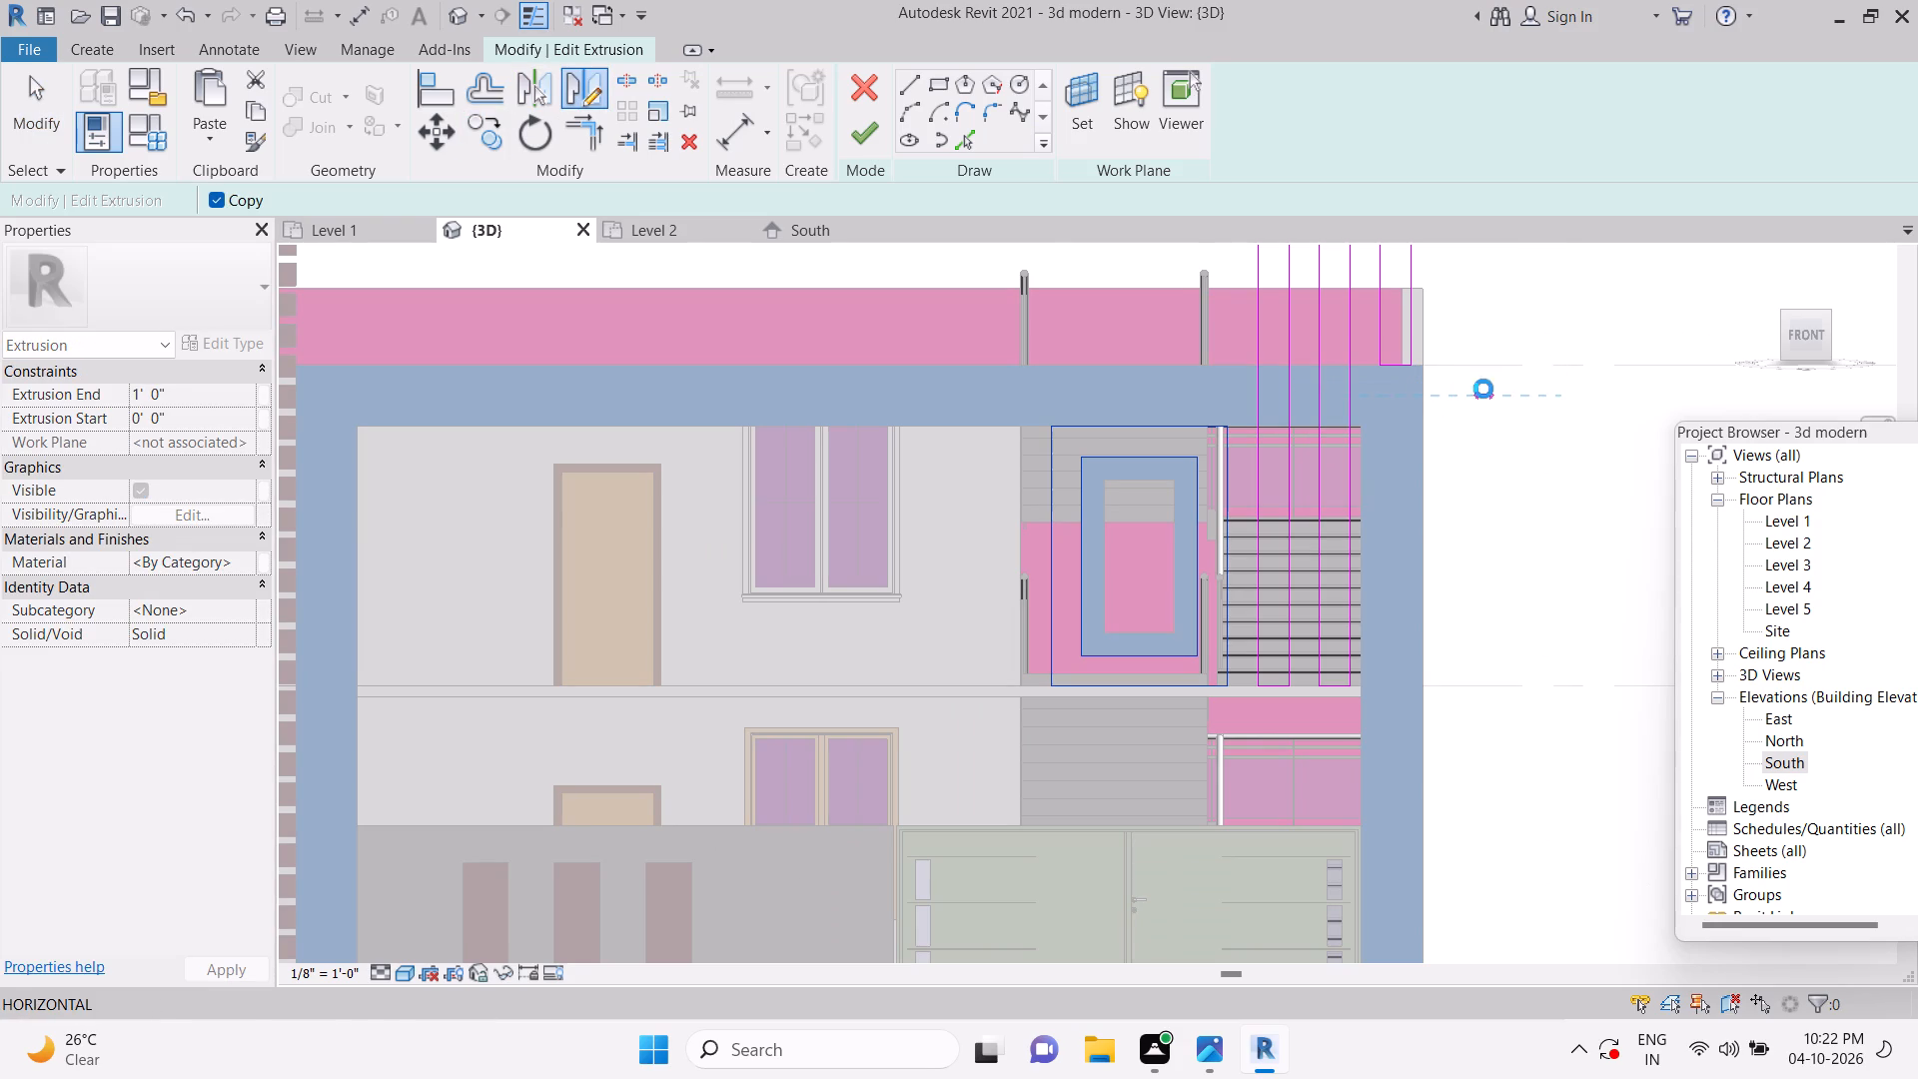
pyautogui.press('Escape')
pyautogui.press('Escape')
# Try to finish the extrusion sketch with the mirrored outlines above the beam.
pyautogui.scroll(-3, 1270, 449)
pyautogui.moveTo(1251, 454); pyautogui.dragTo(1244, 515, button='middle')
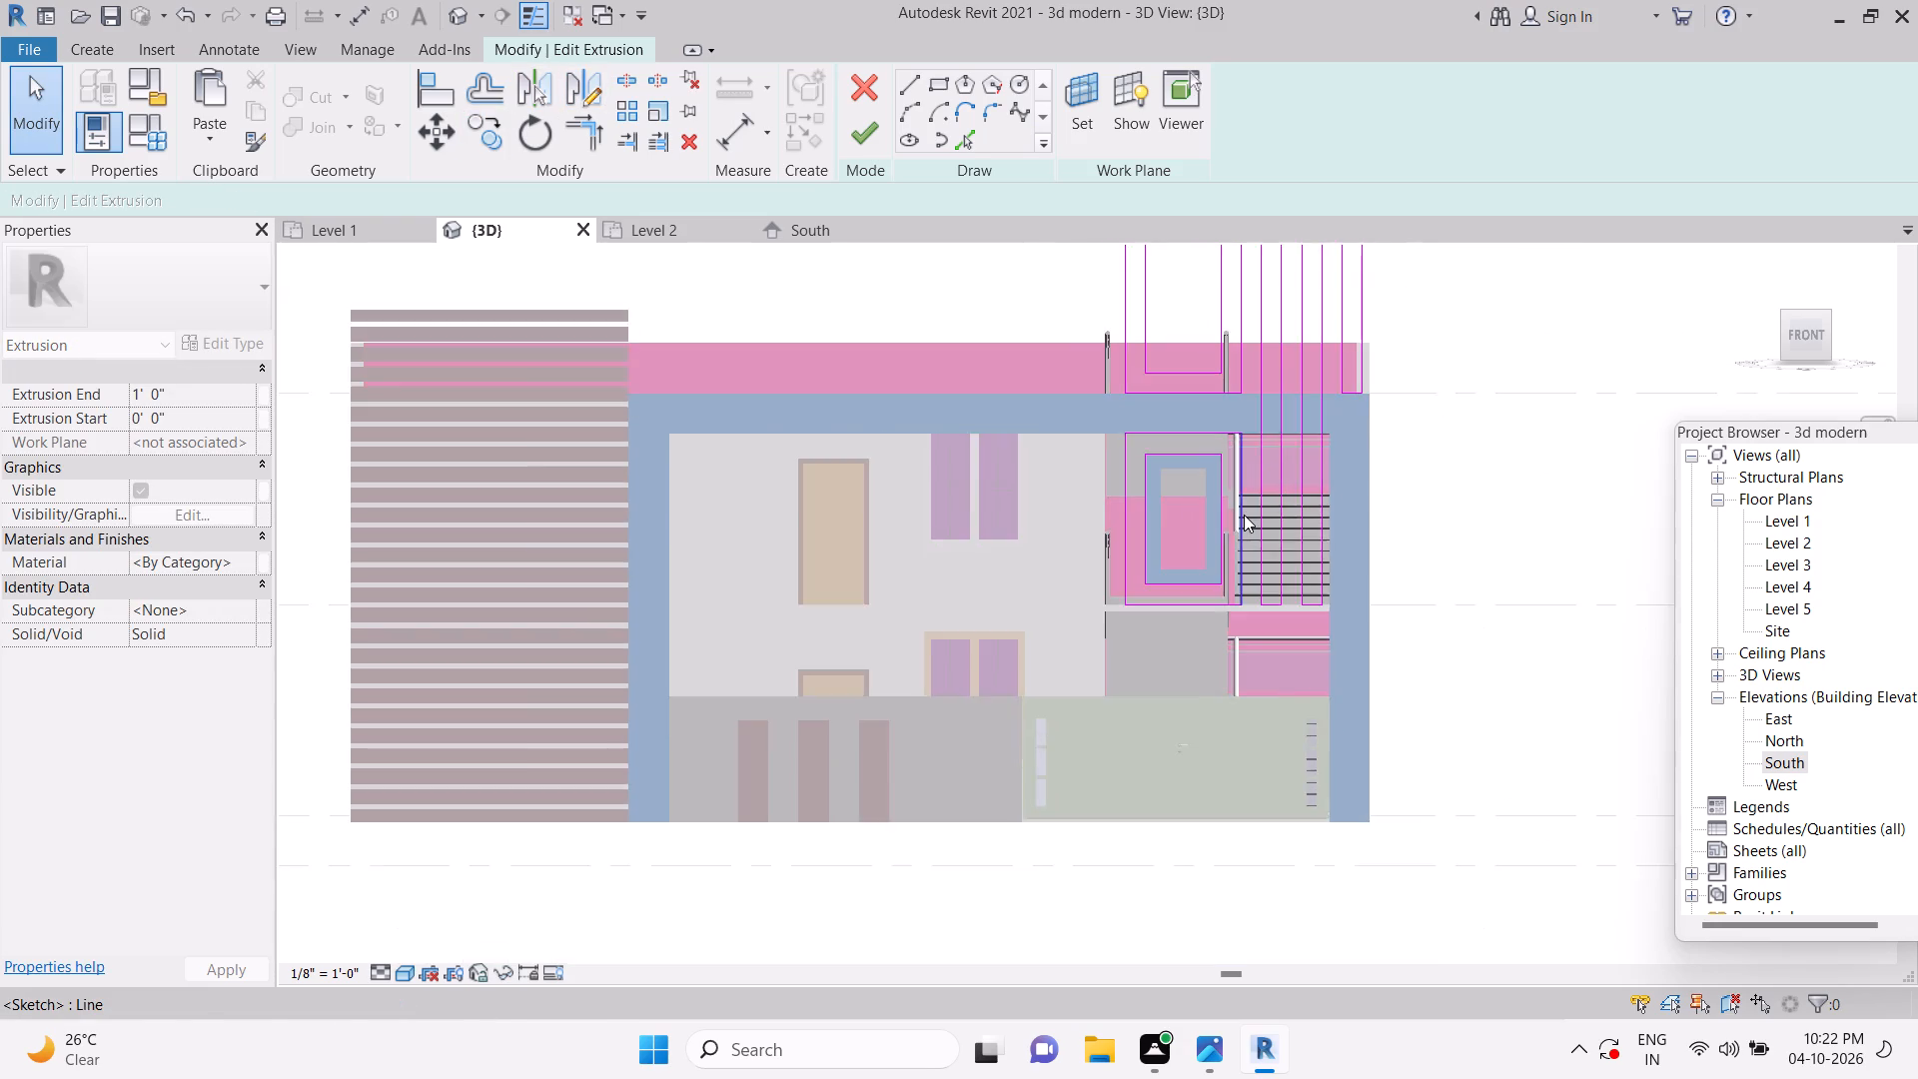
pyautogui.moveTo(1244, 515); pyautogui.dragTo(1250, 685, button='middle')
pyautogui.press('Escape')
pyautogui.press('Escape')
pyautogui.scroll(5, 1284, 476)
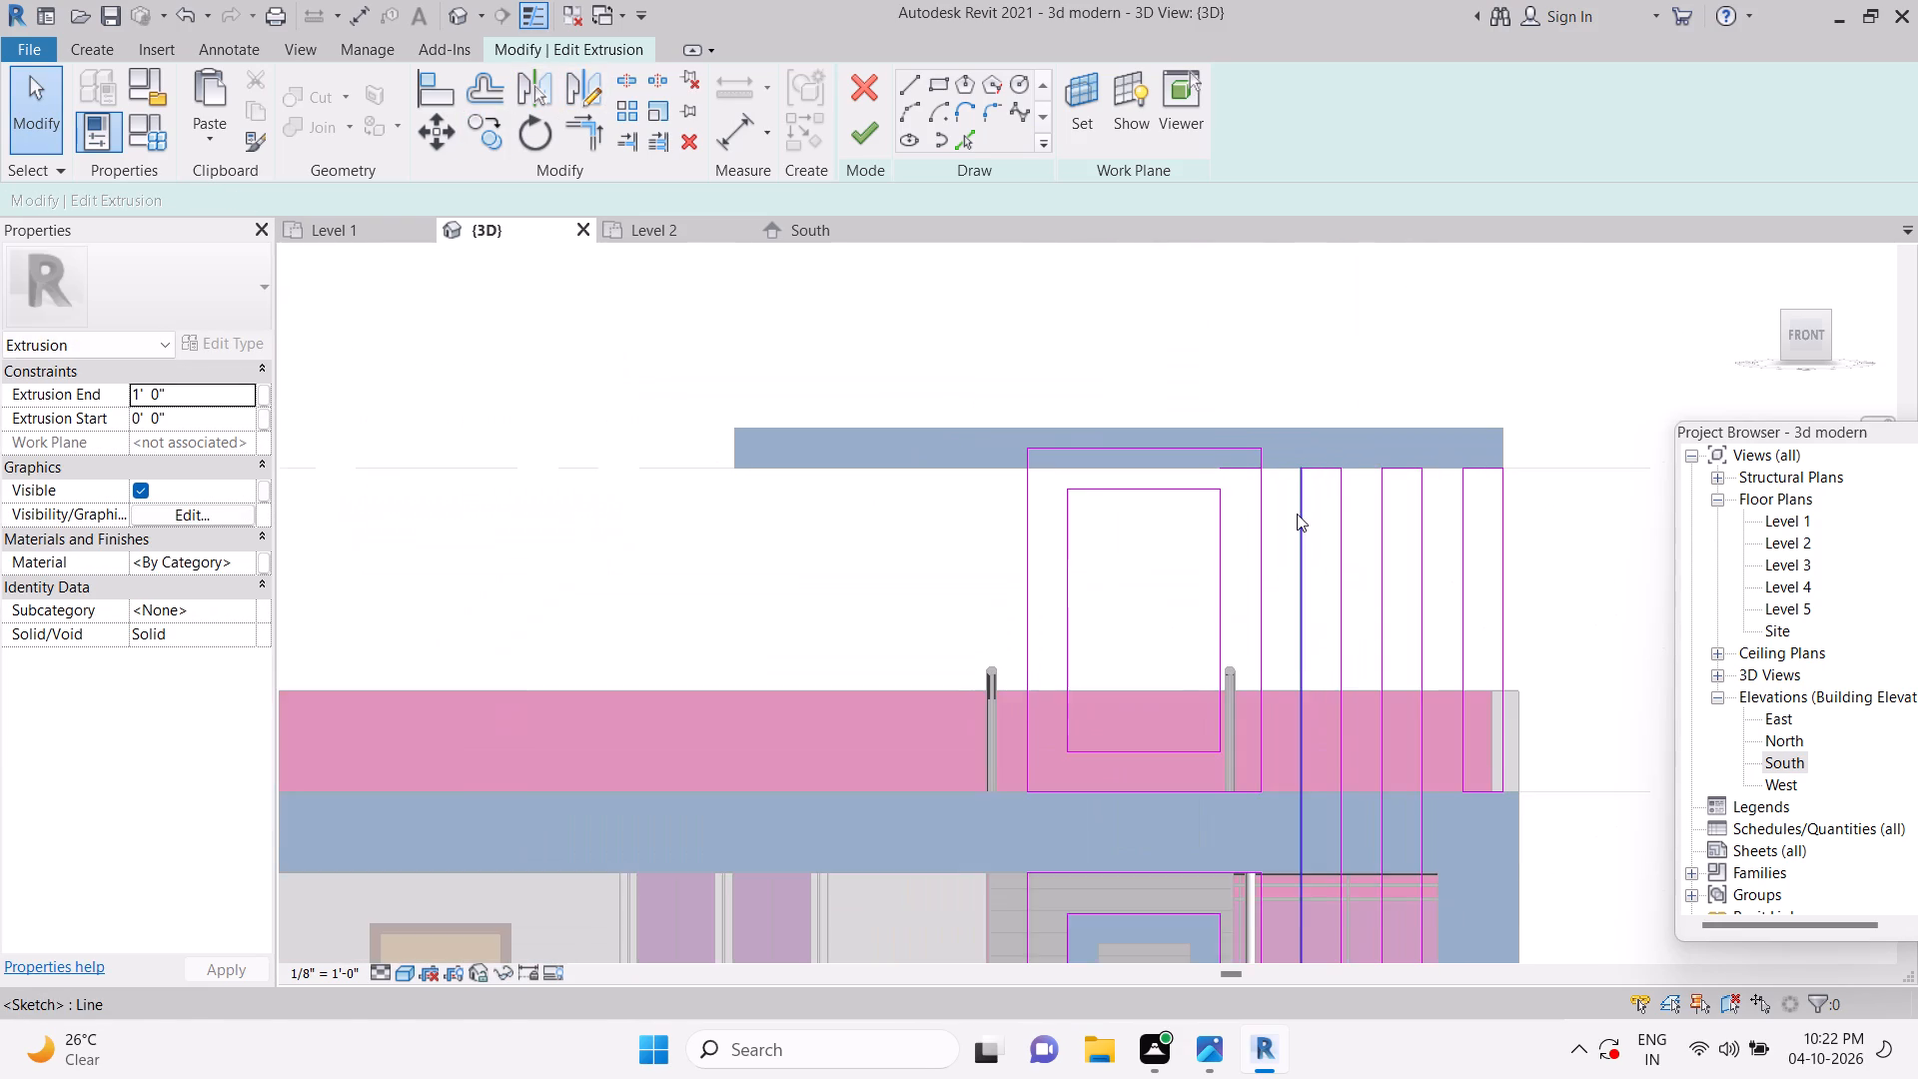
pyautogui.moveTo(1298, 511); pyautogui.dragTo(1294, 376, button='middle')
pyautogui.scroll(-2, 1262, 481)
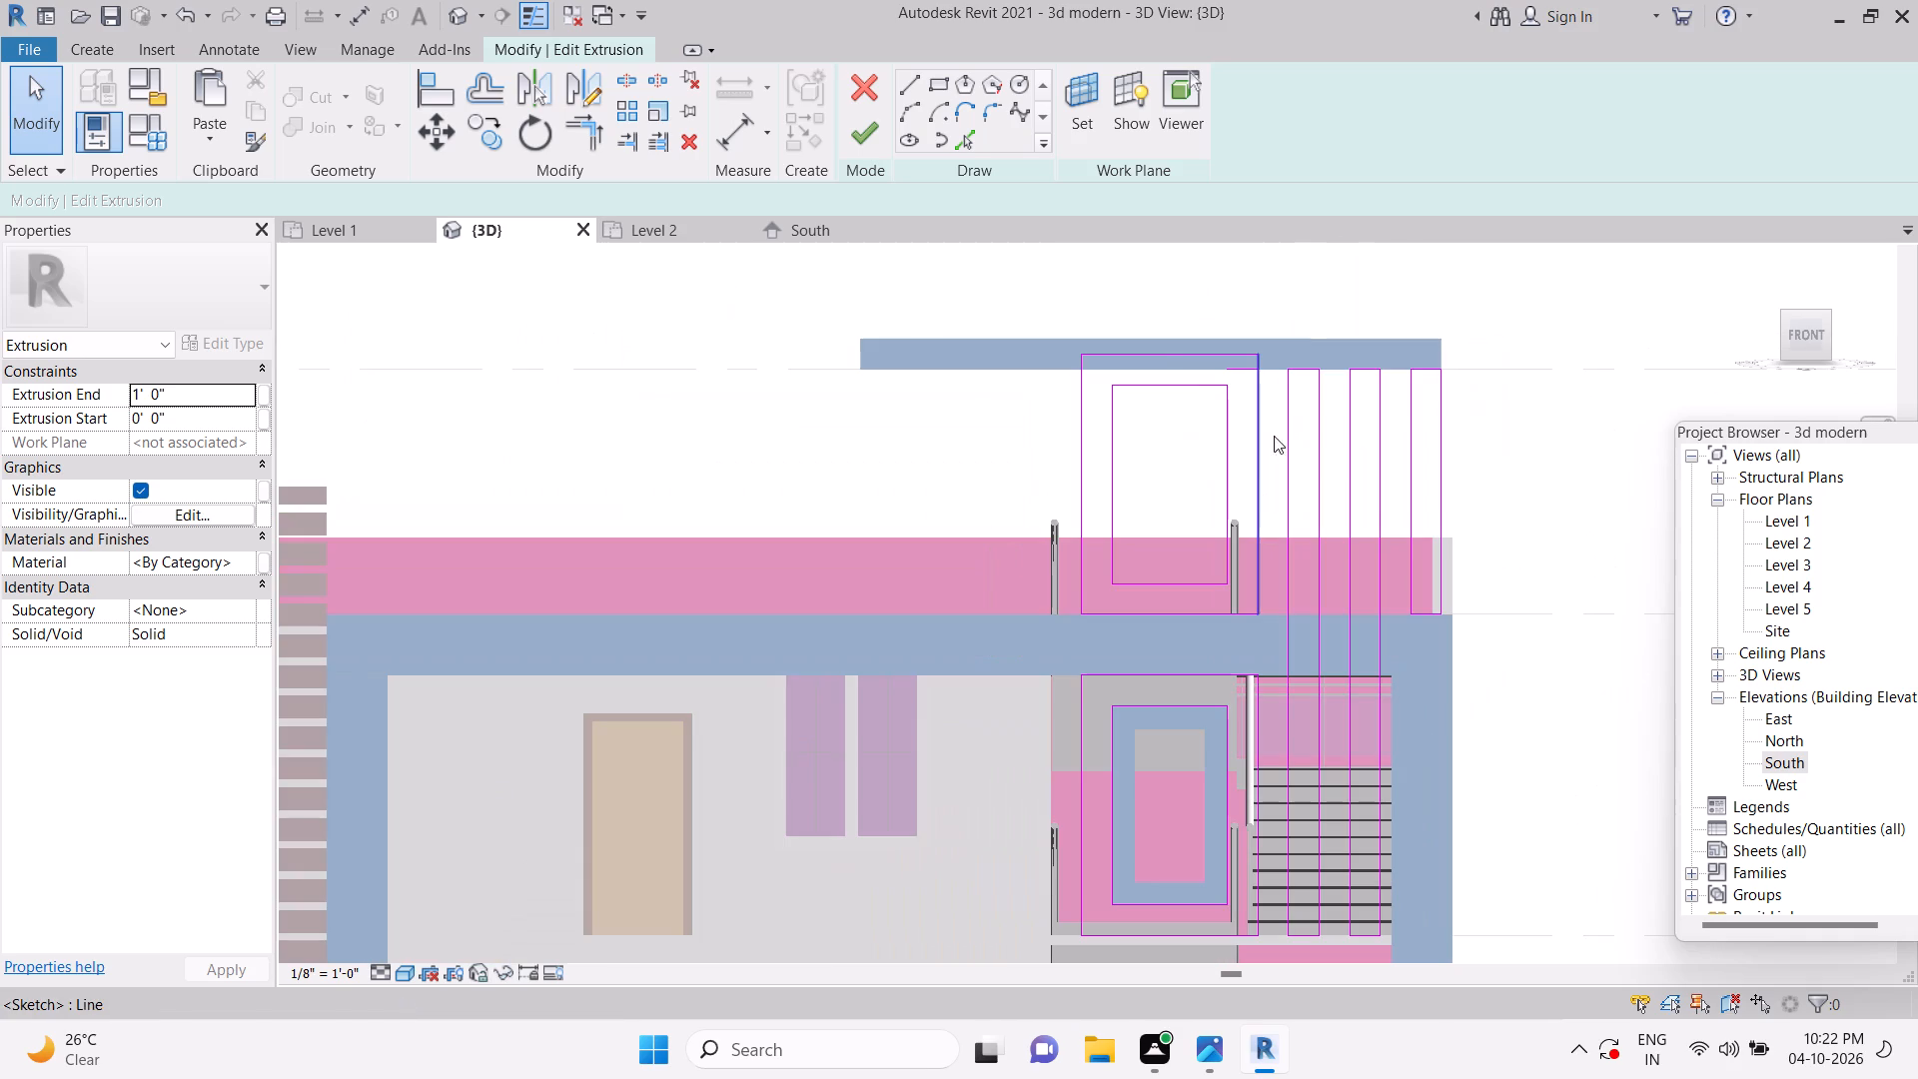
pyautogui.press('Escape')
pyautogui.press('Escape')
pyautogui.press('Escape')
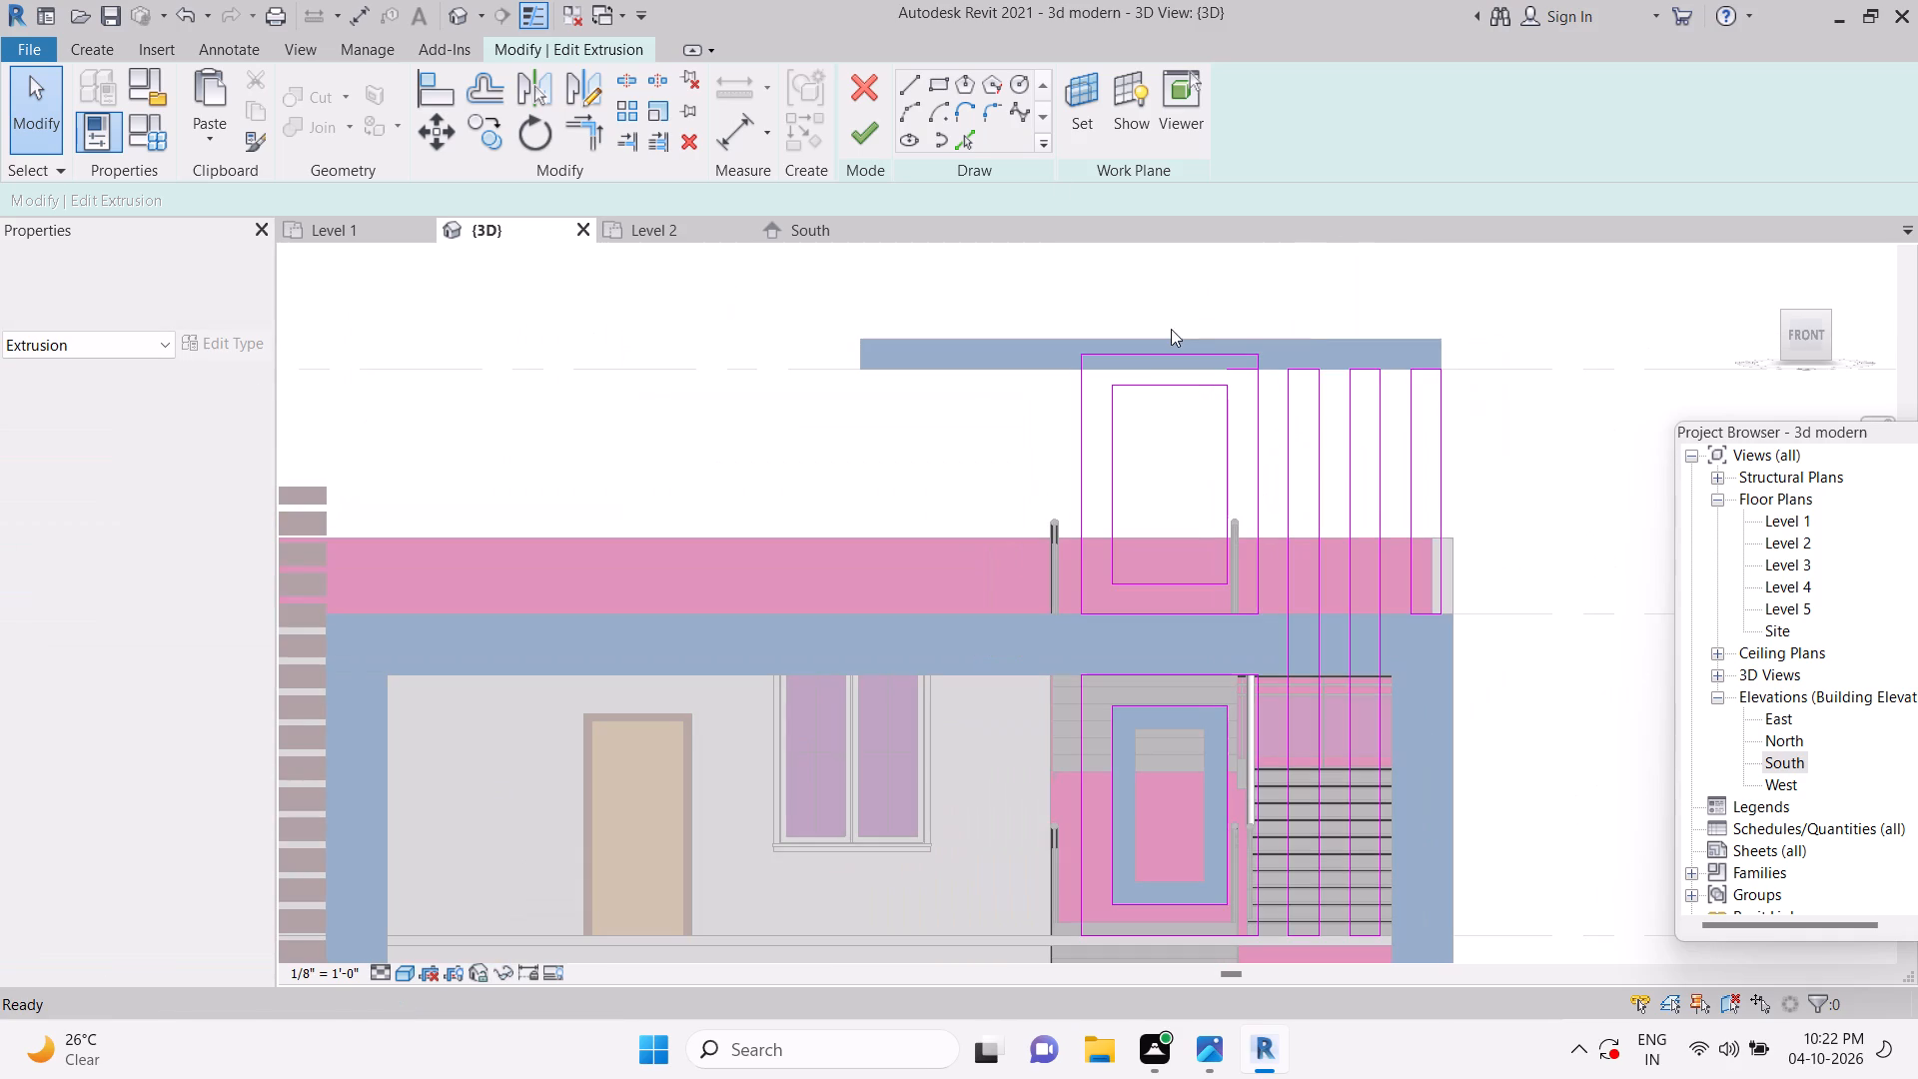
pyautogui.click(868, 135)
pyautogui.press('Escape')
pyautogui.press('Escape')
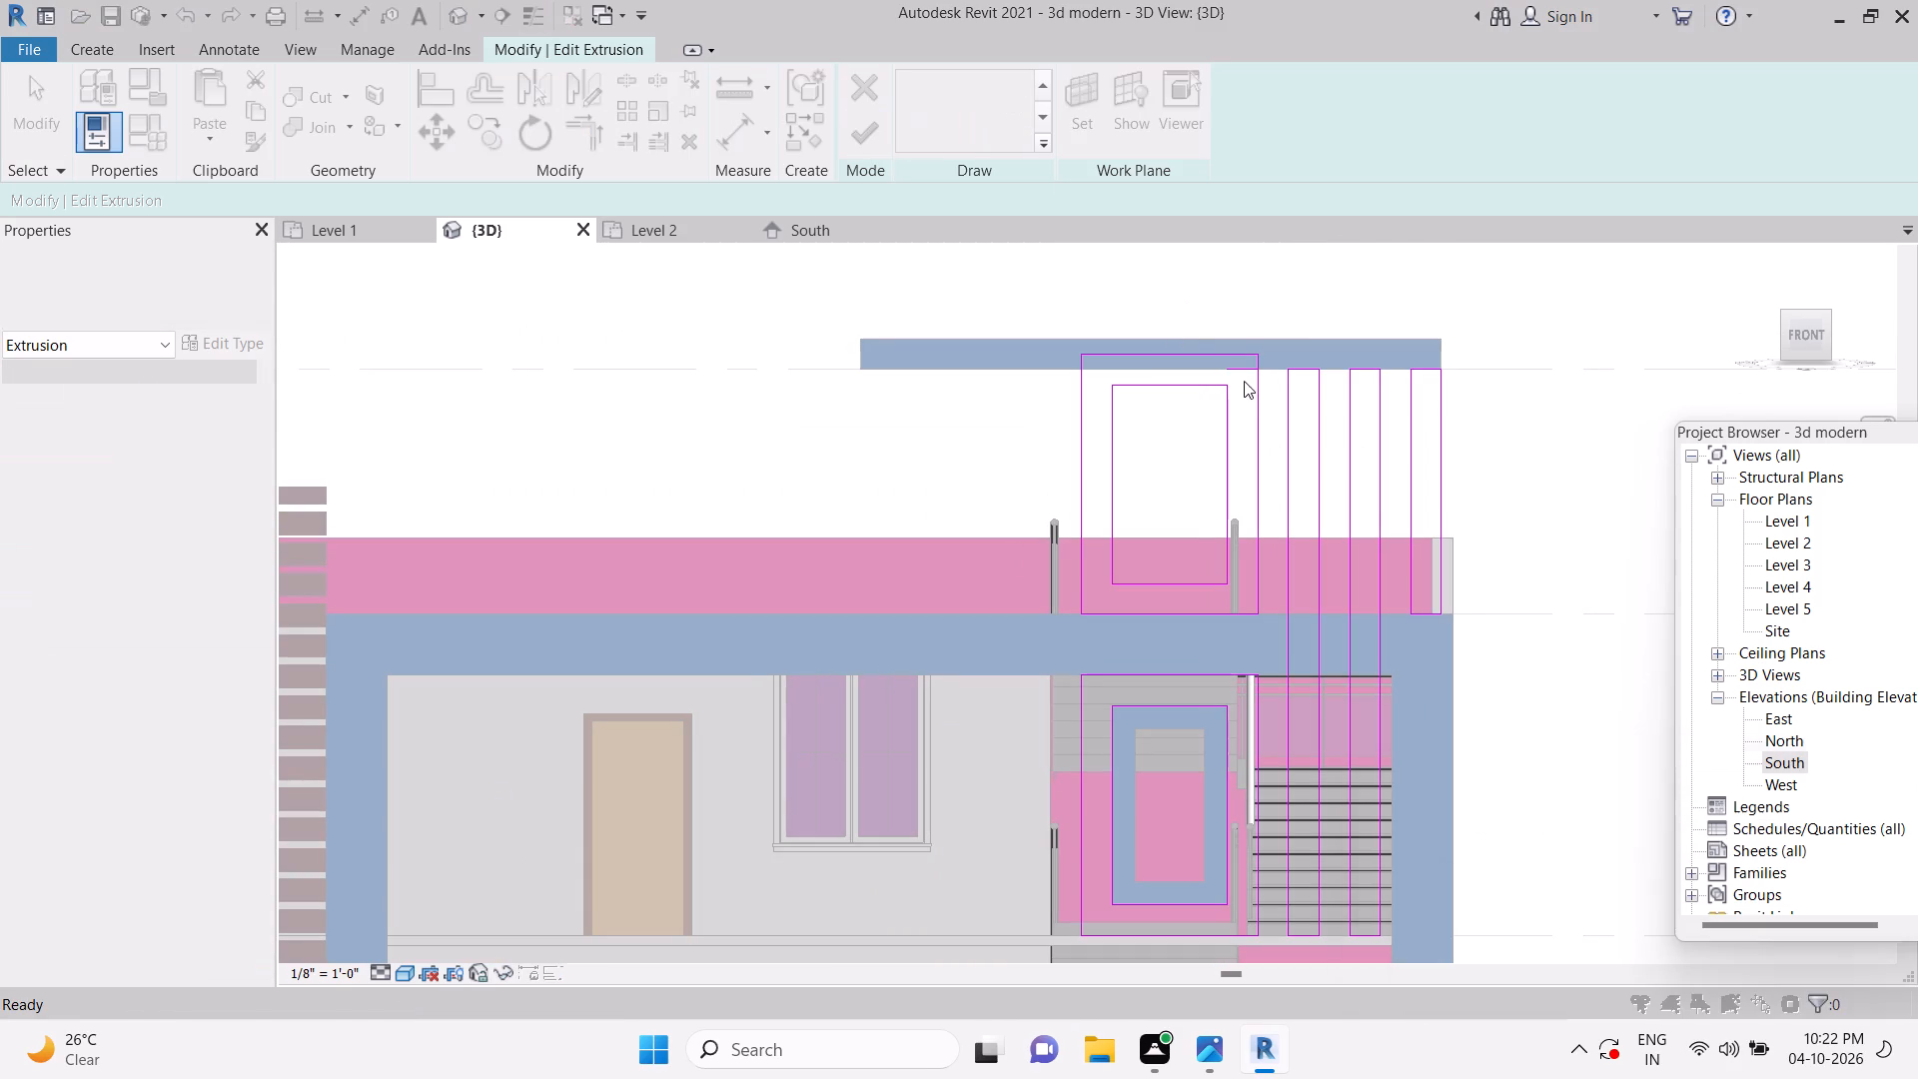
# Delete the short leftover line of the first fin just below the roof slab.
pyautogui.scroll(5, 1244, 380)
pyautogui.click(1238, 360)
pyautogui.press('Delete')
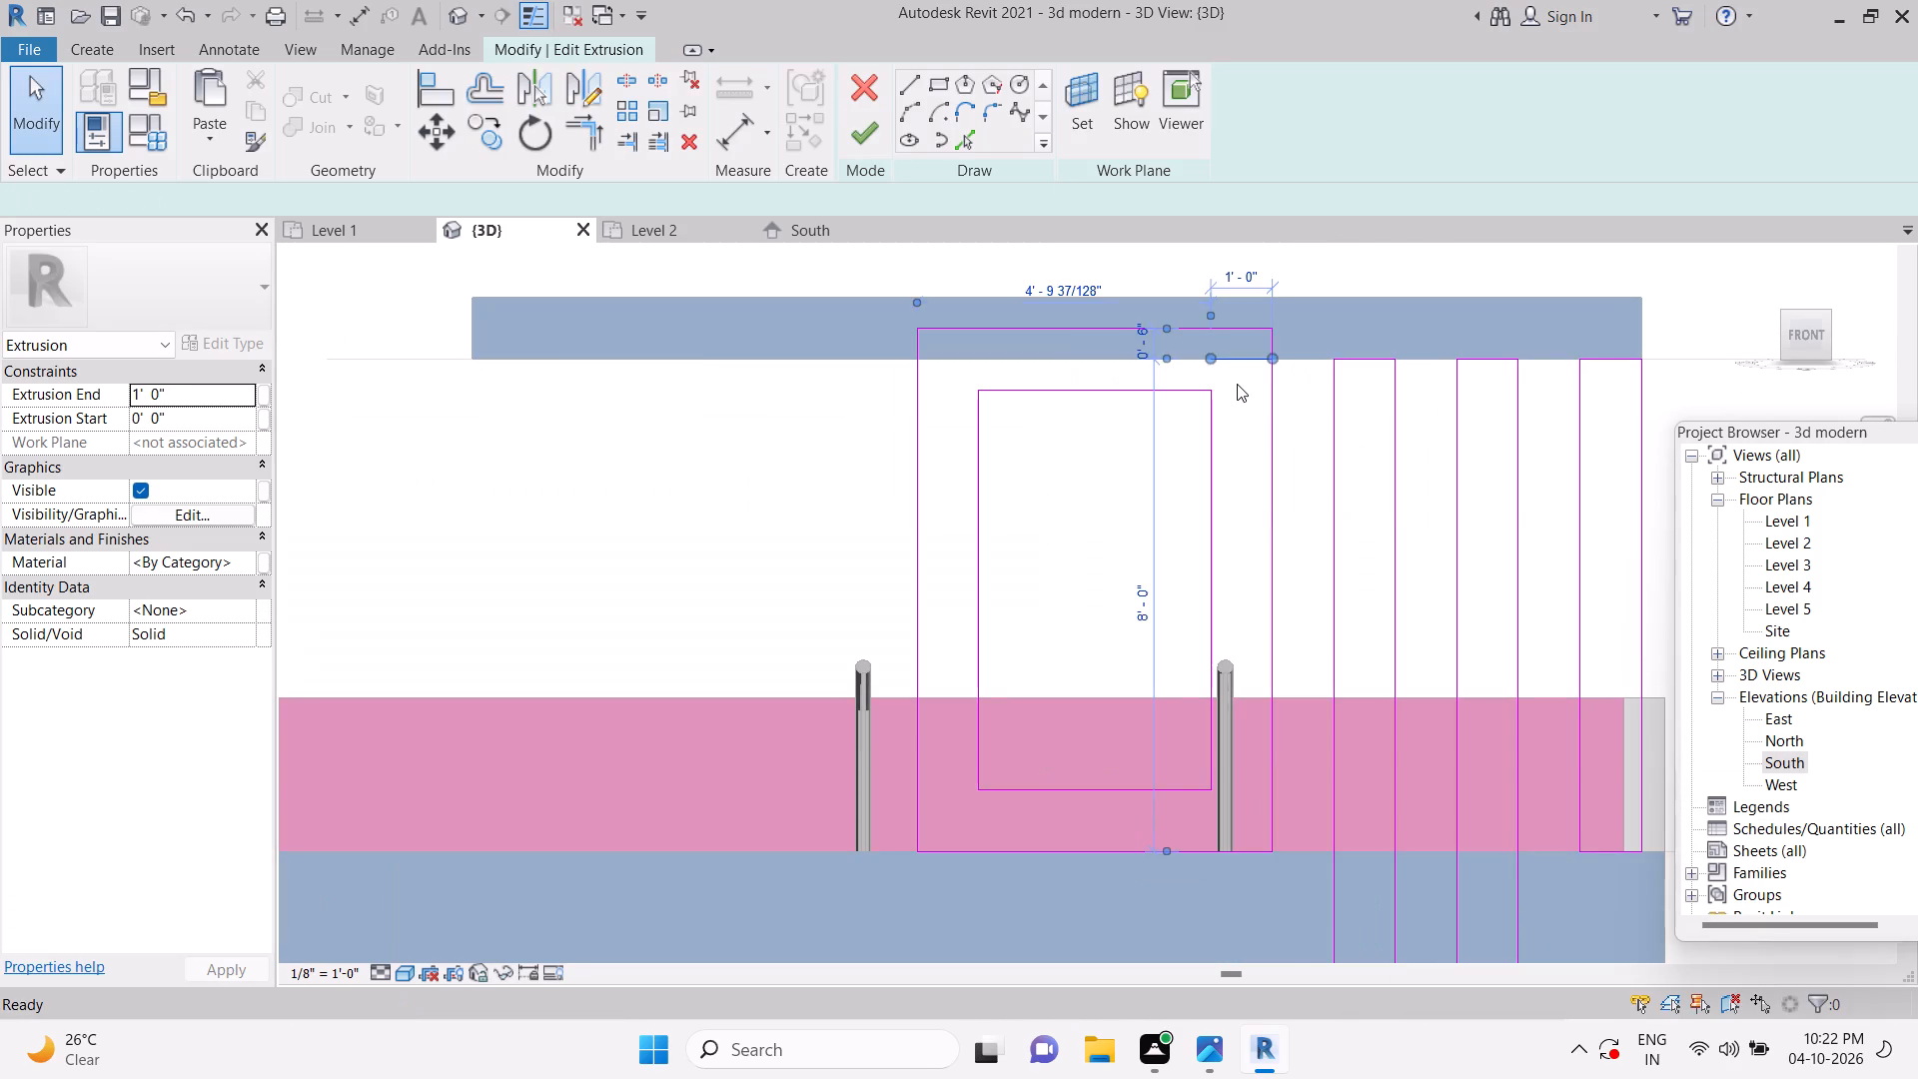
# Examine the surround and fin outlines on the floor below the beam for stray or unclosed sketch lines.
pyautogui.scroll(-4, 1242, 388)
pyautogui.moveTo(1288, 620); pyautogui.dragTo(1277, 368, button='middle')
pyautogui.scroll(9, 1254, 510)
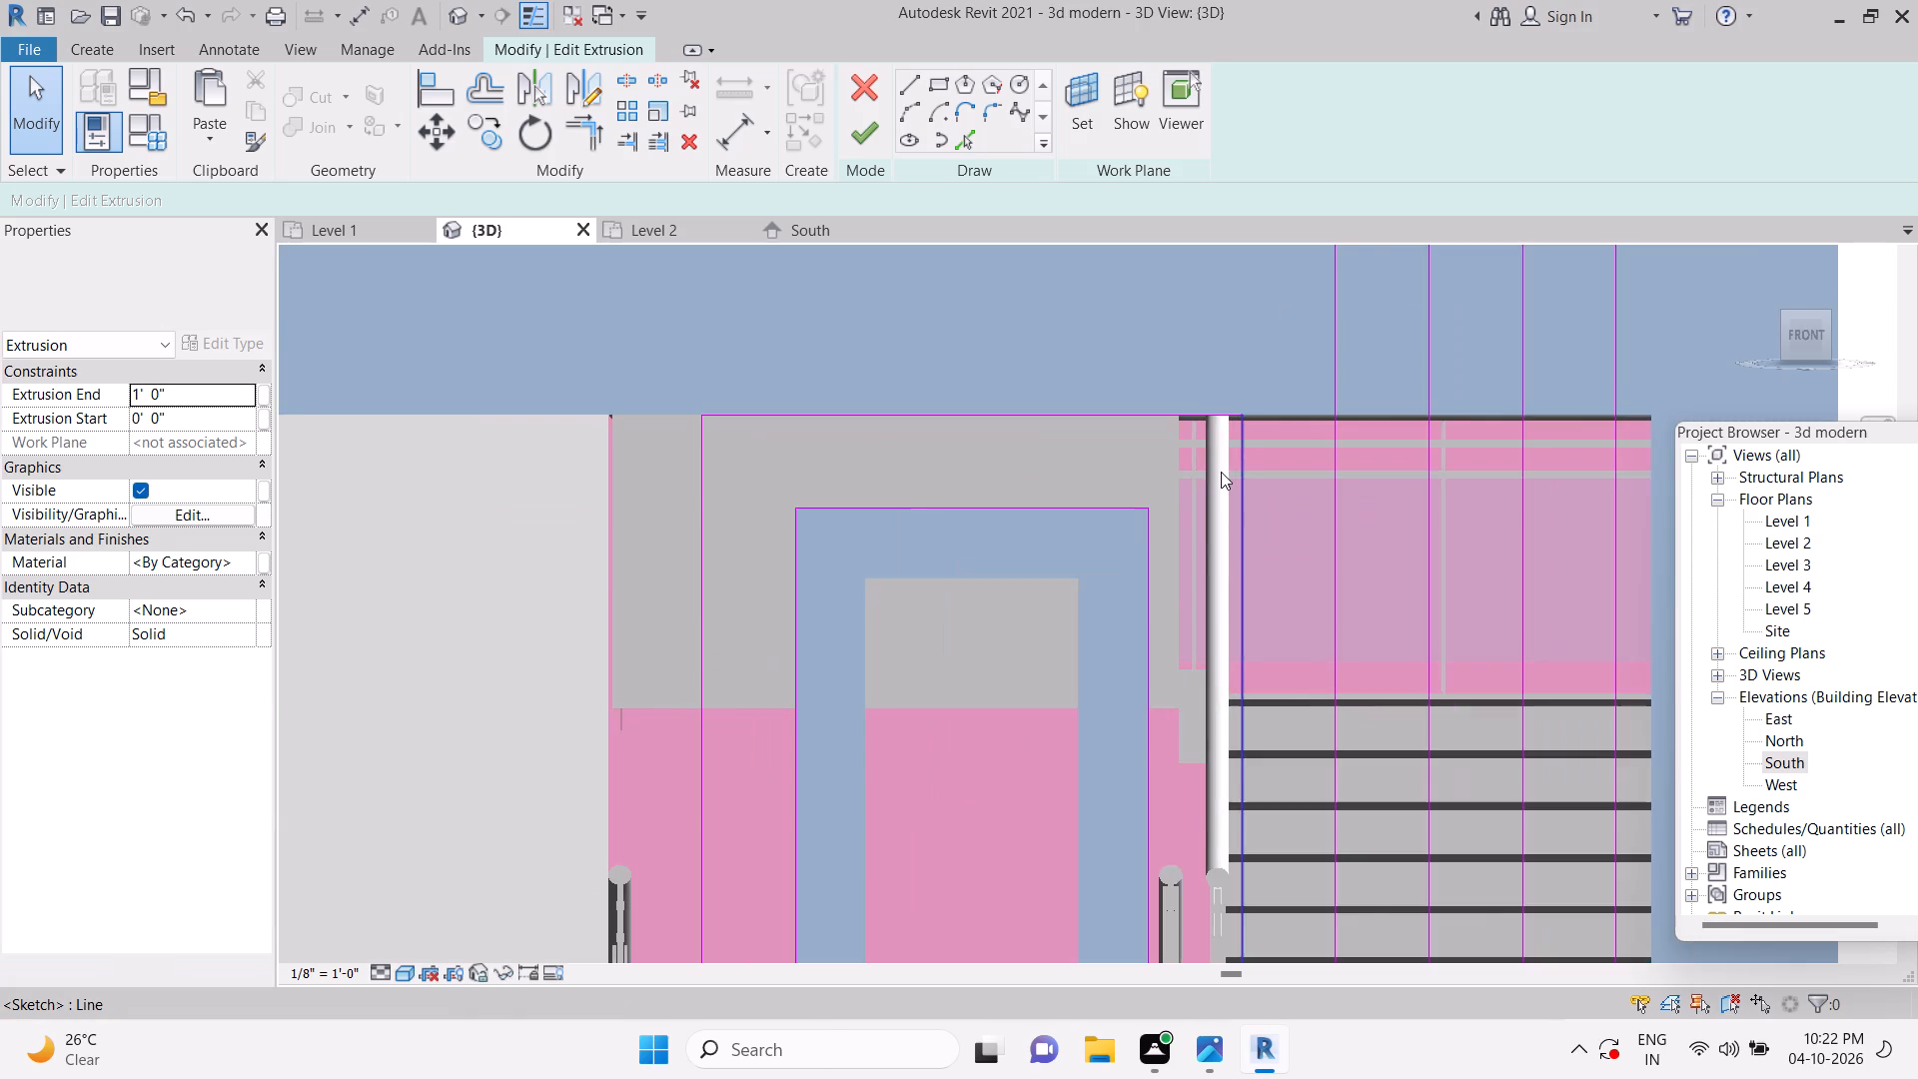
pyautogui.press('Escape')
pyautogui.click(1198, 393)
pyautogui.scroll(-2, 1200, 397)
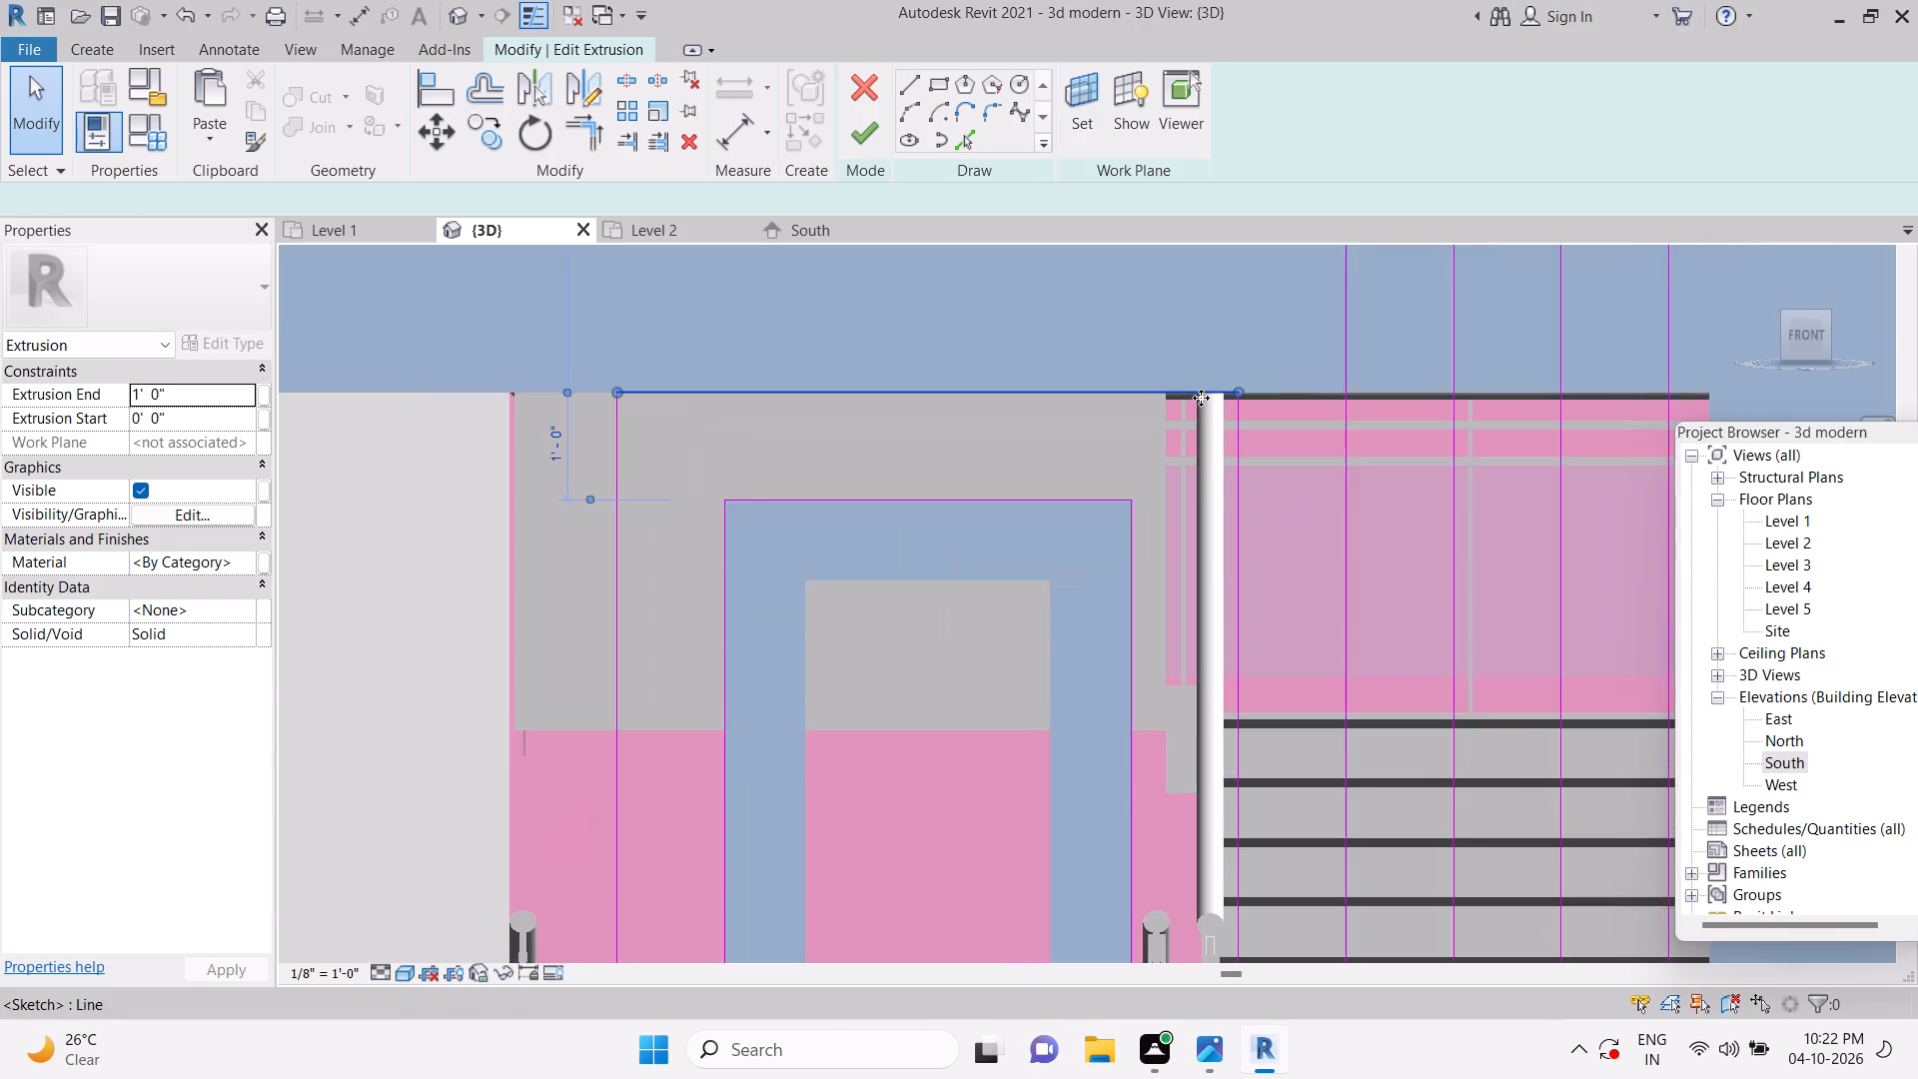
pyautogui.press('Escape')
pyautogui.press('Escape')
pyautogui.scroll(-4, 993, 419)
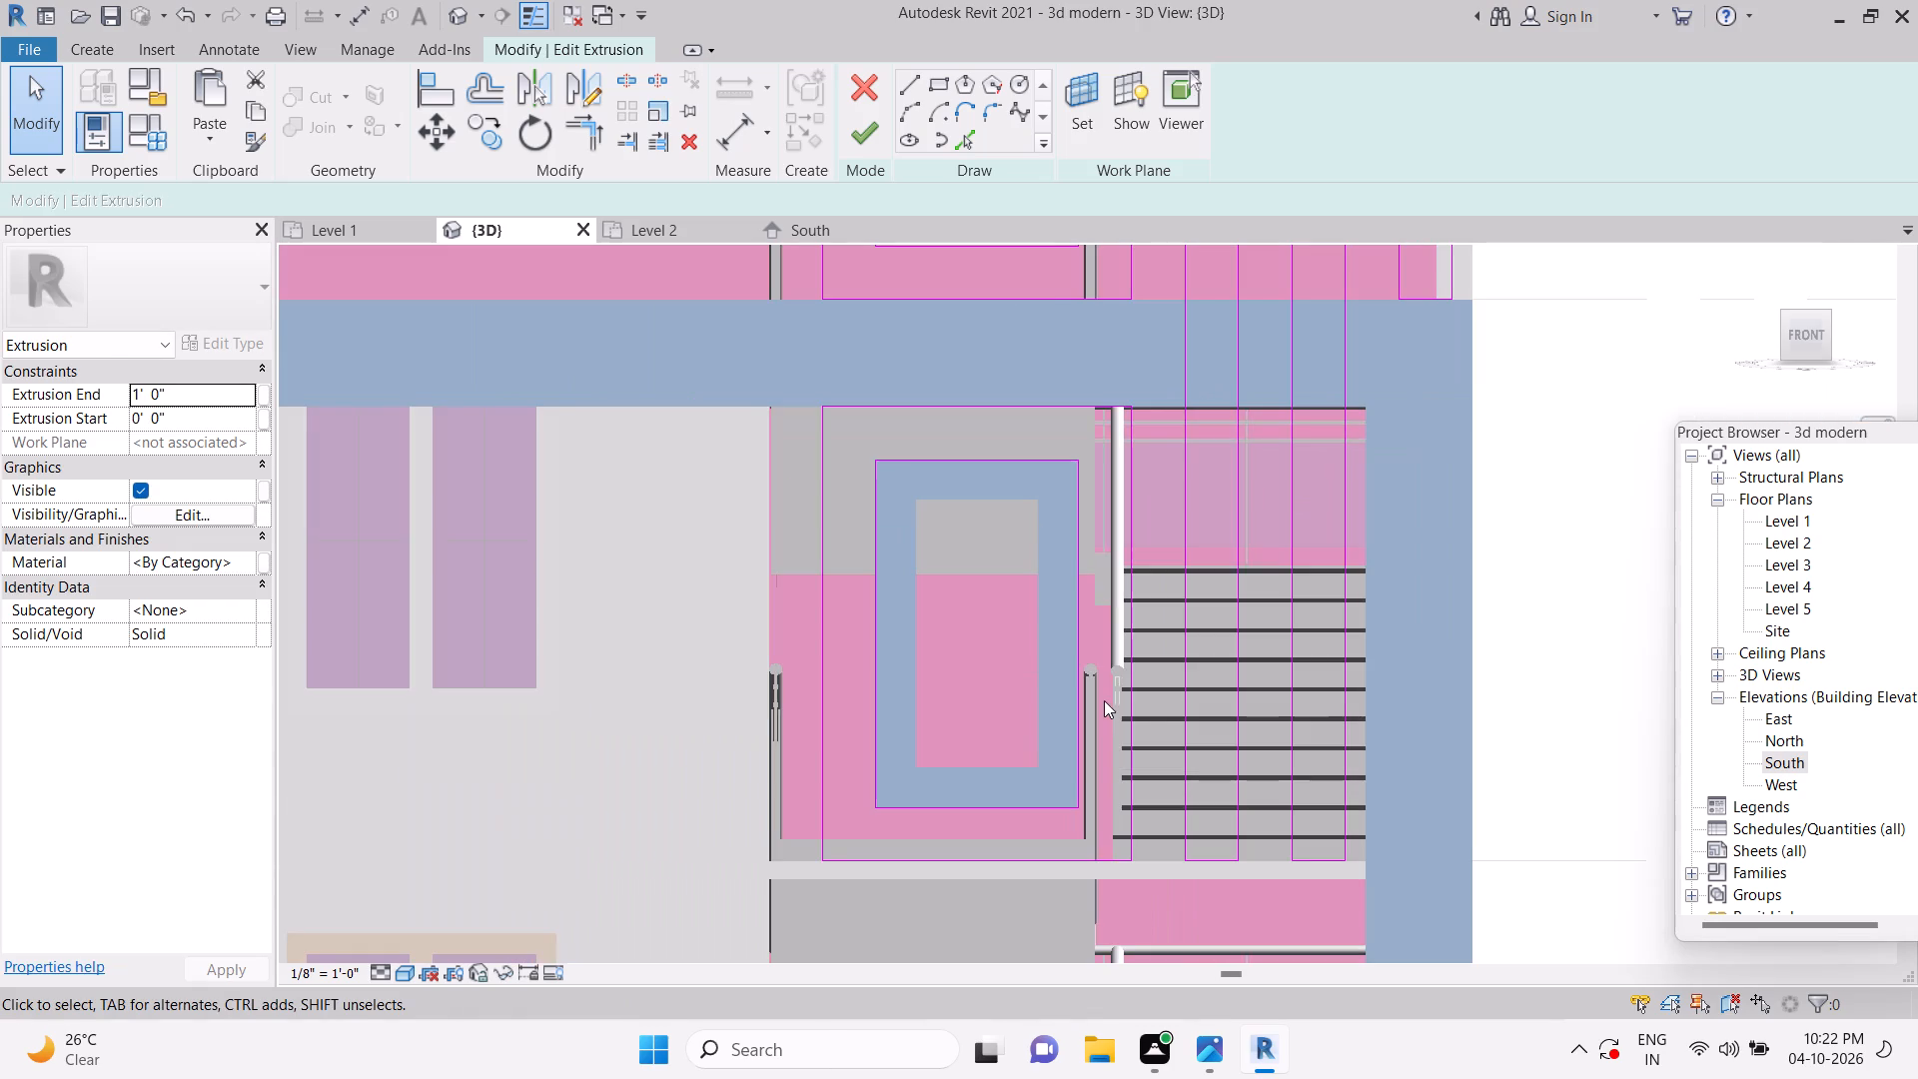
pyautogui.scroll(5, 1125, 863)
pyautogui.scroll(-2, 1114, 728)
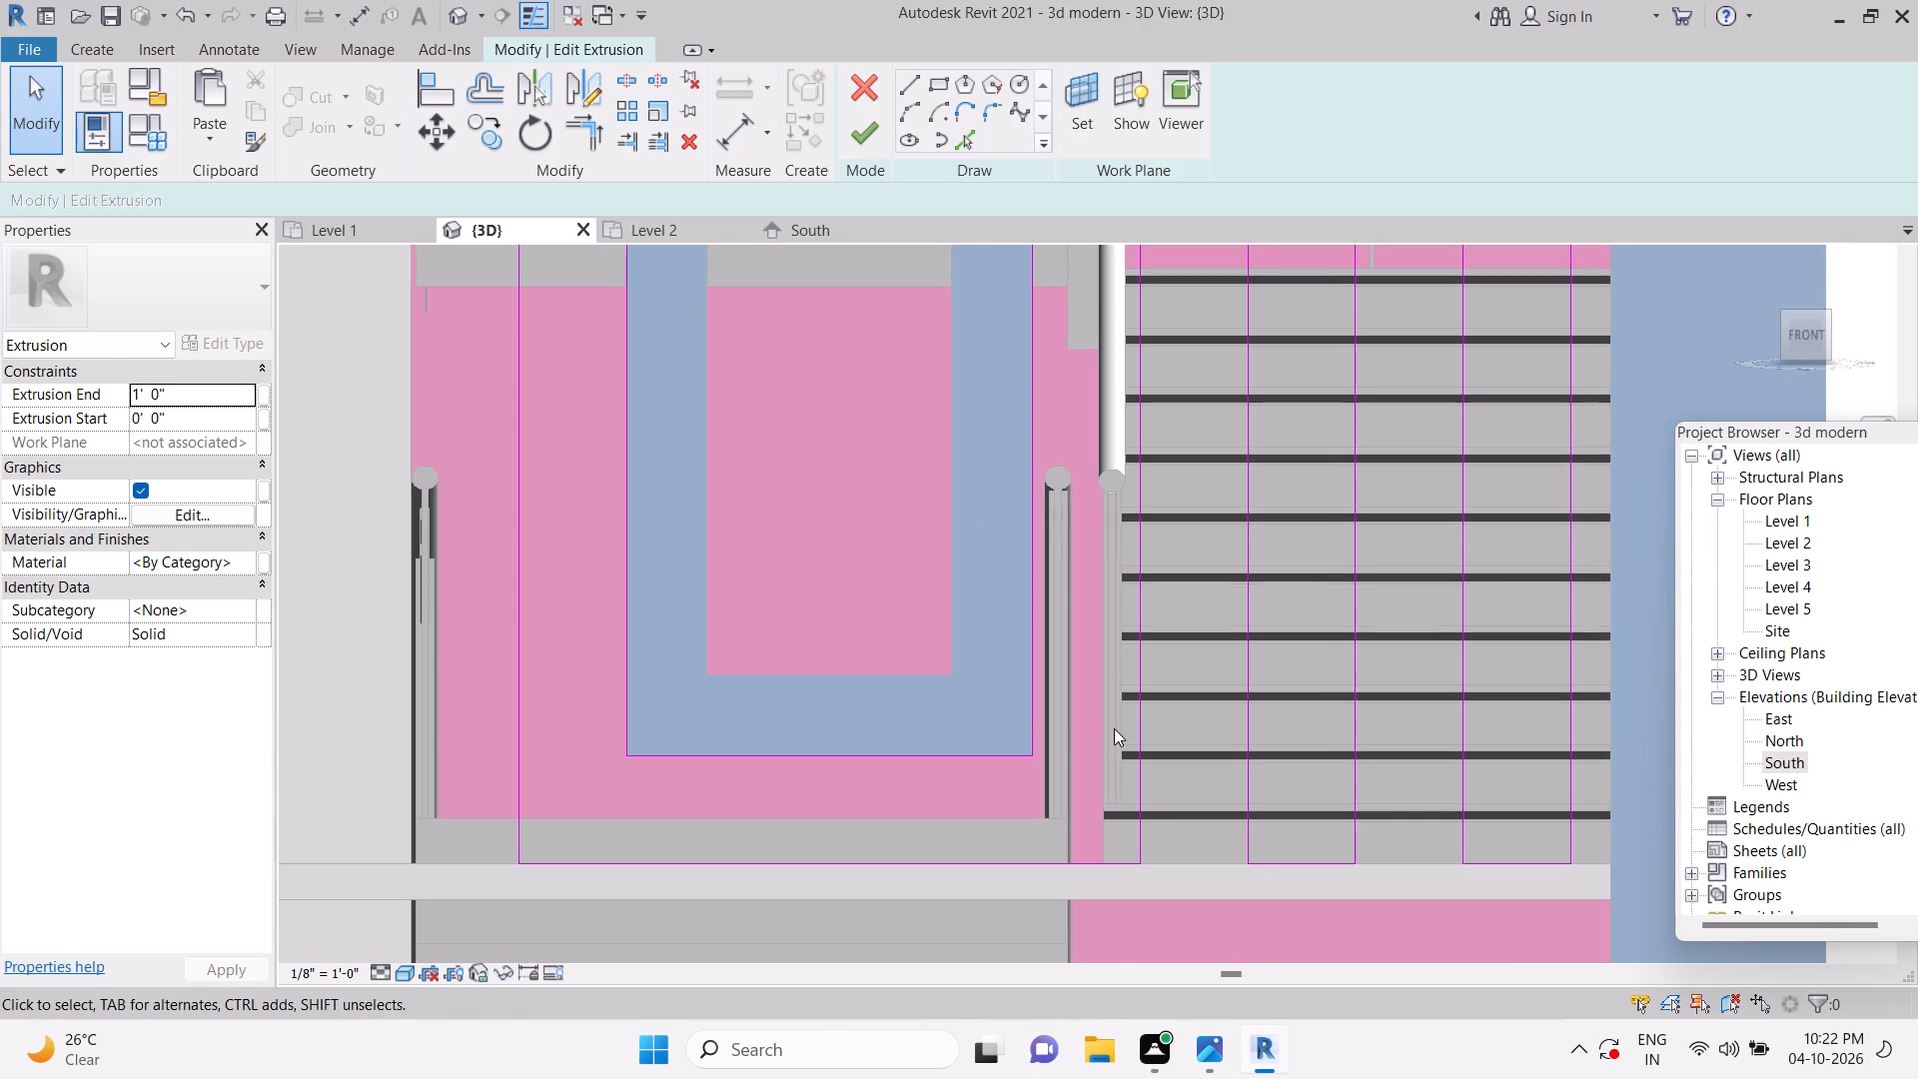
pyautogui.scroll(-4, 1114, 728)
# Finish the extrusion sketch of the surrounds and fins.
pyautogui.press('Escape')
pyautogui.press('Escape')
pyautogui.click(876, 141)
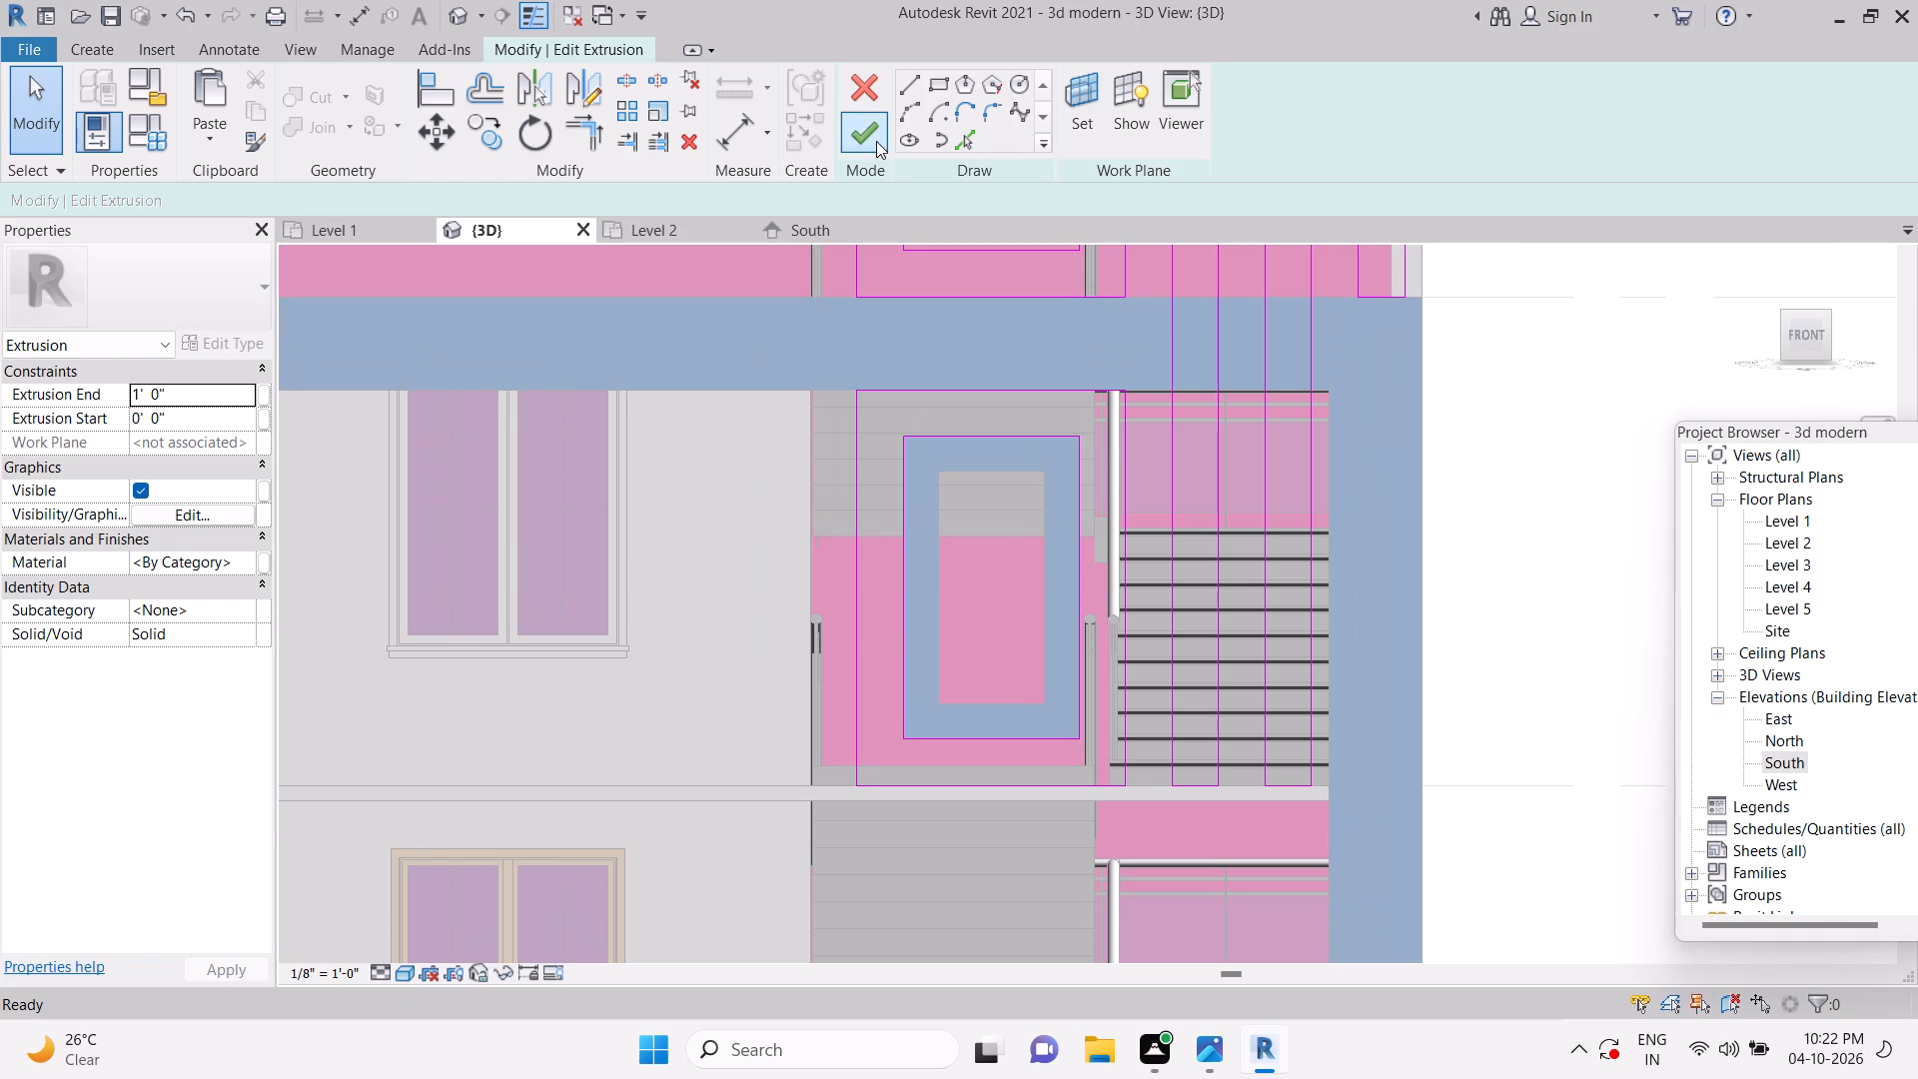
pyautogui.press('Escape')
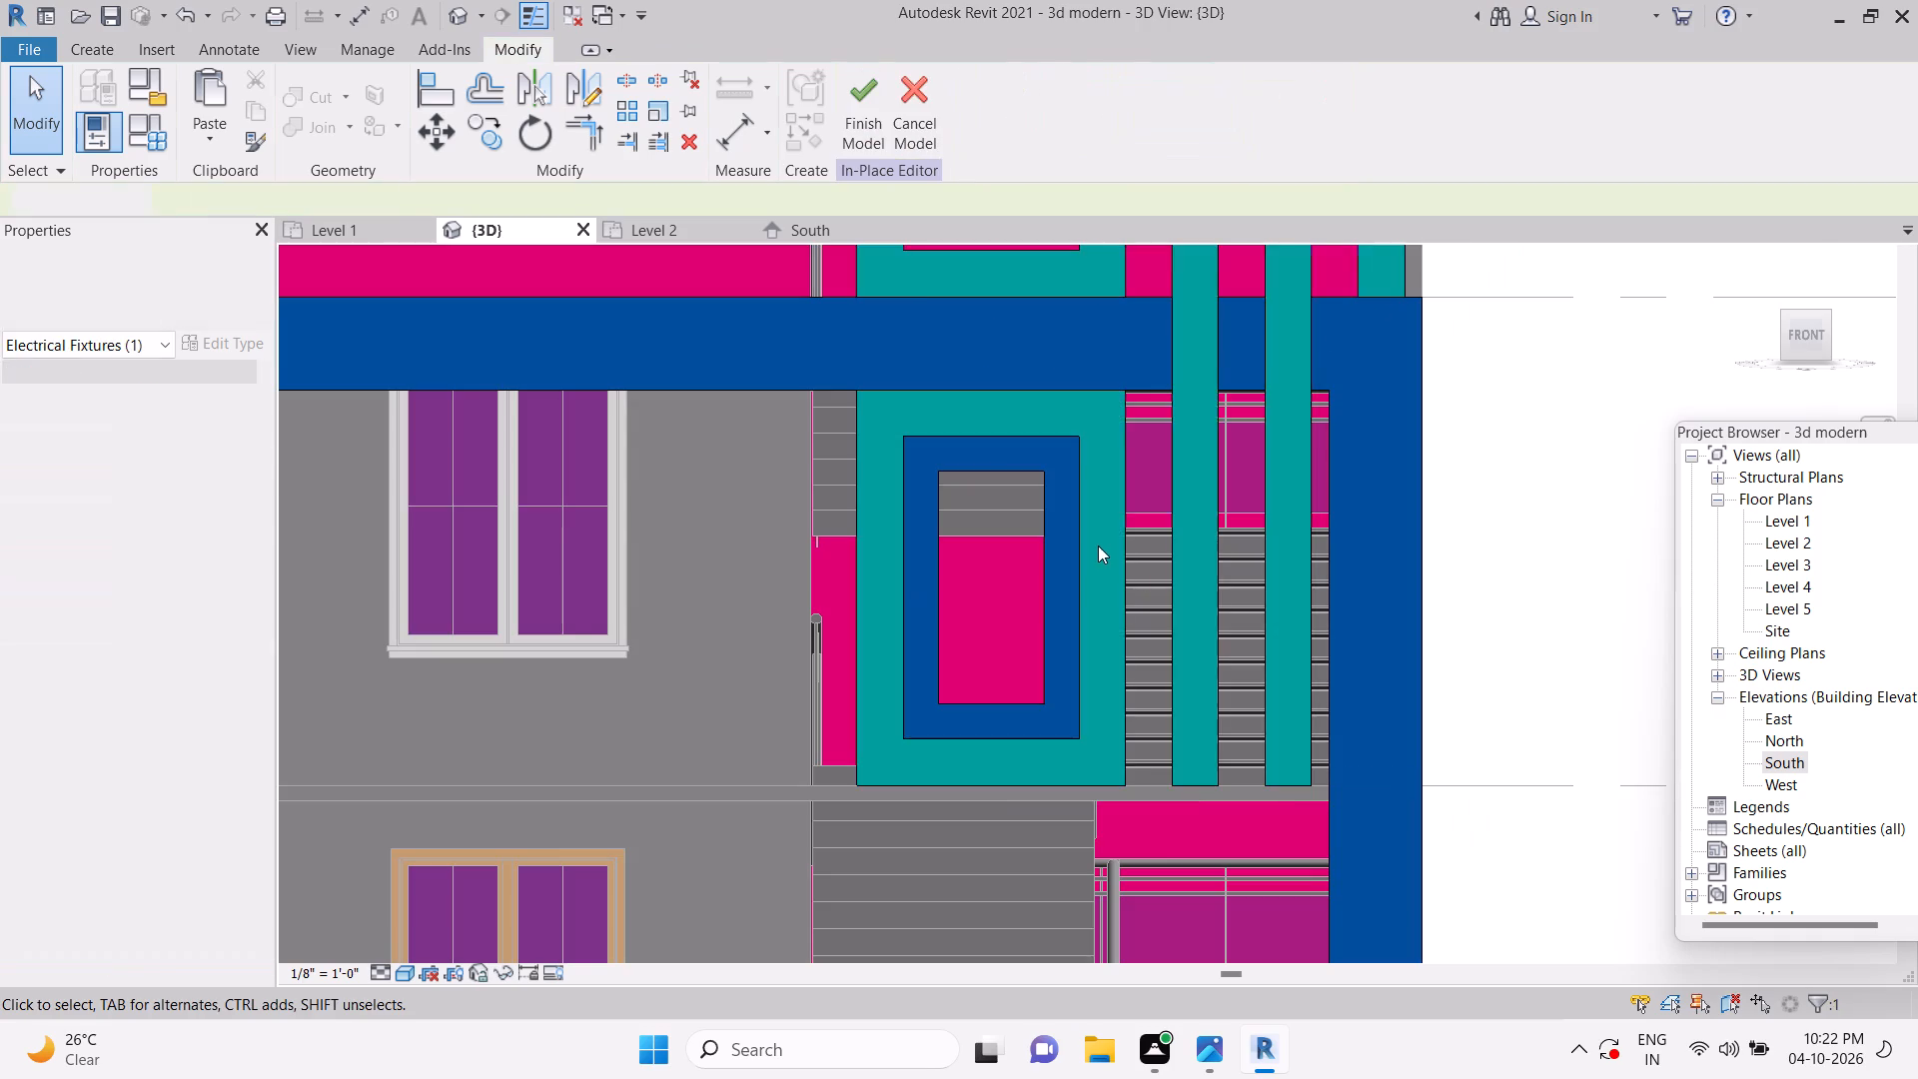
# Review the reshaped surrounds and fins on both upper floors and finish the in-place model.
pyautogui.scroll(-5, 1097, 554)
pyautogui.moveTo(1265, 585); pyautogui.dragTo(1264, 574, button='middle')
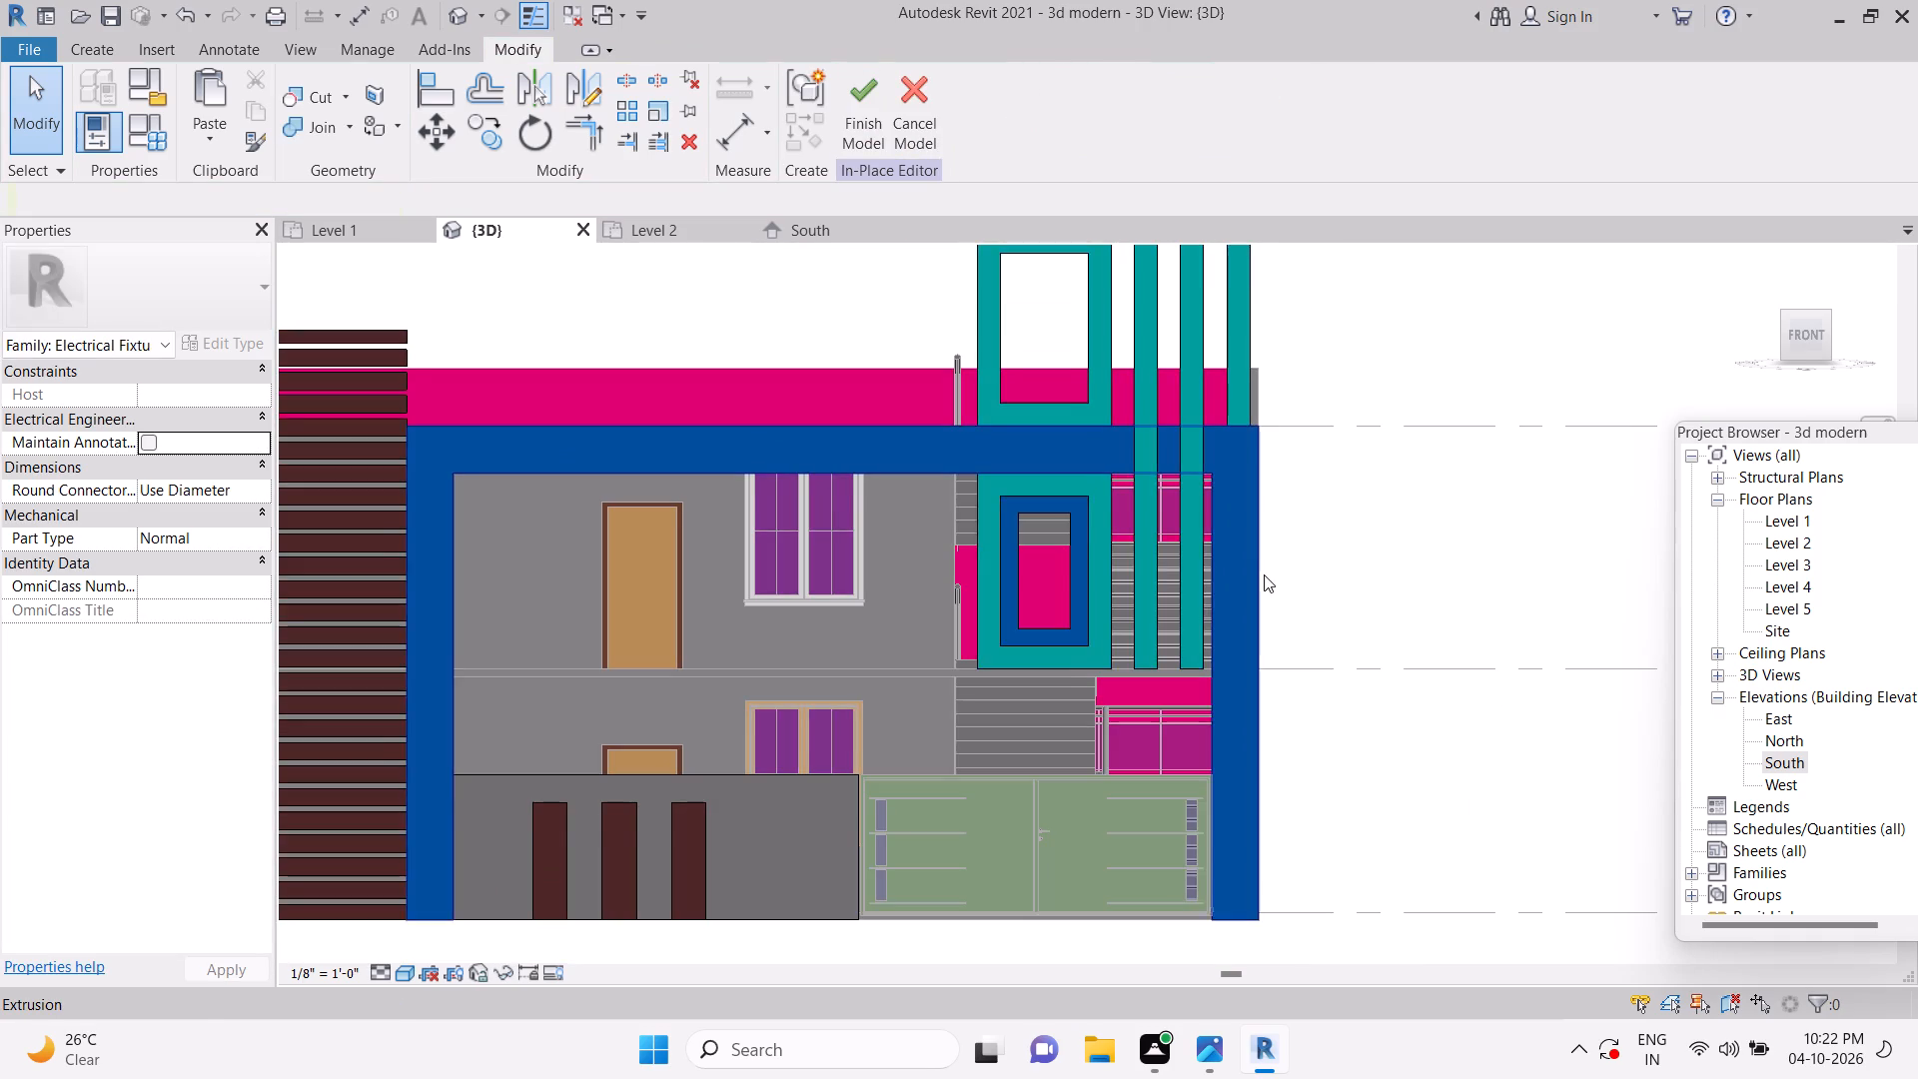
pyautogui.moveTo(1264, 574); pyautogui.dragTo(1276, 649, button='middle')
pyautogui.scroll(3, 1077, 616)
pyautogui.scroll(-2, 1160, 526)
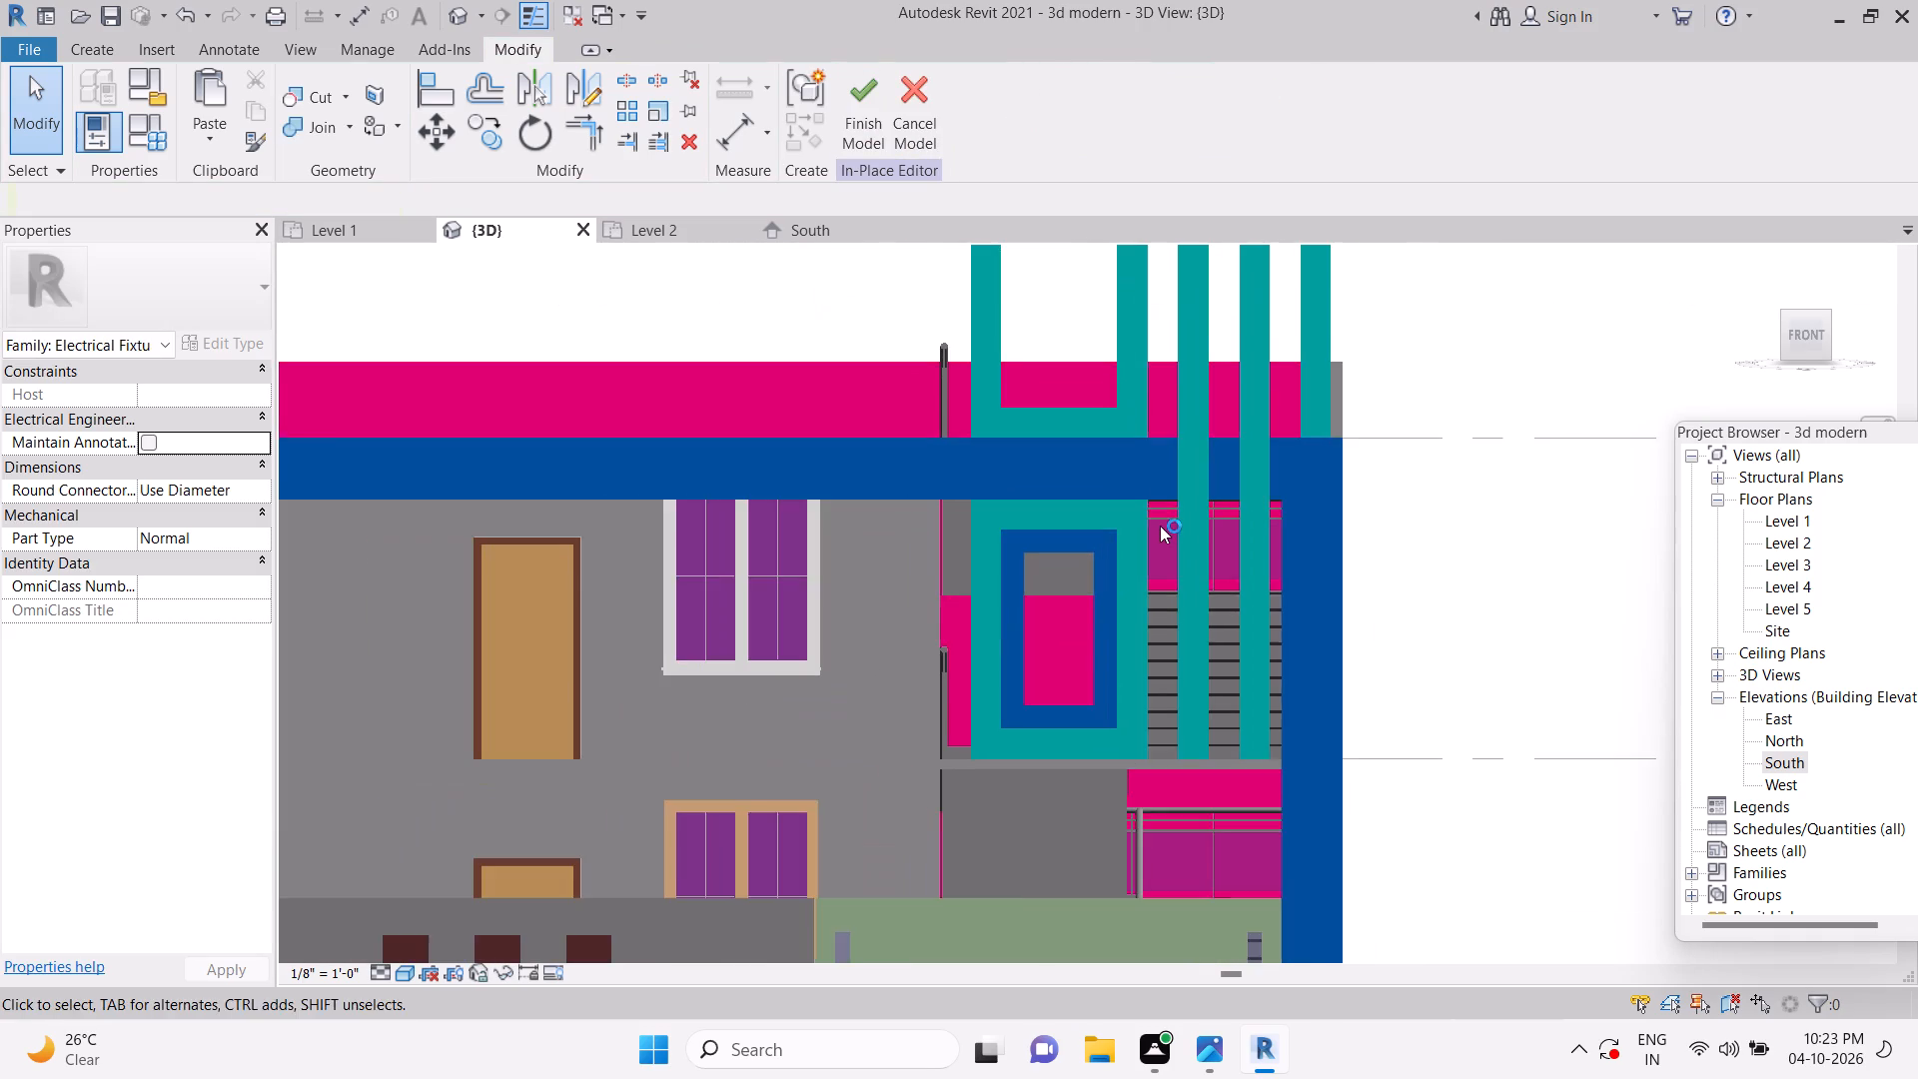
pyautogui.moveTo(1185, 524); pyautogui.dragTo(1150, 727, button='middle')
pyautogui.press('Escape')
pyautogui.press('Escape')
pyautogui.scroll(3, 1144, 486)
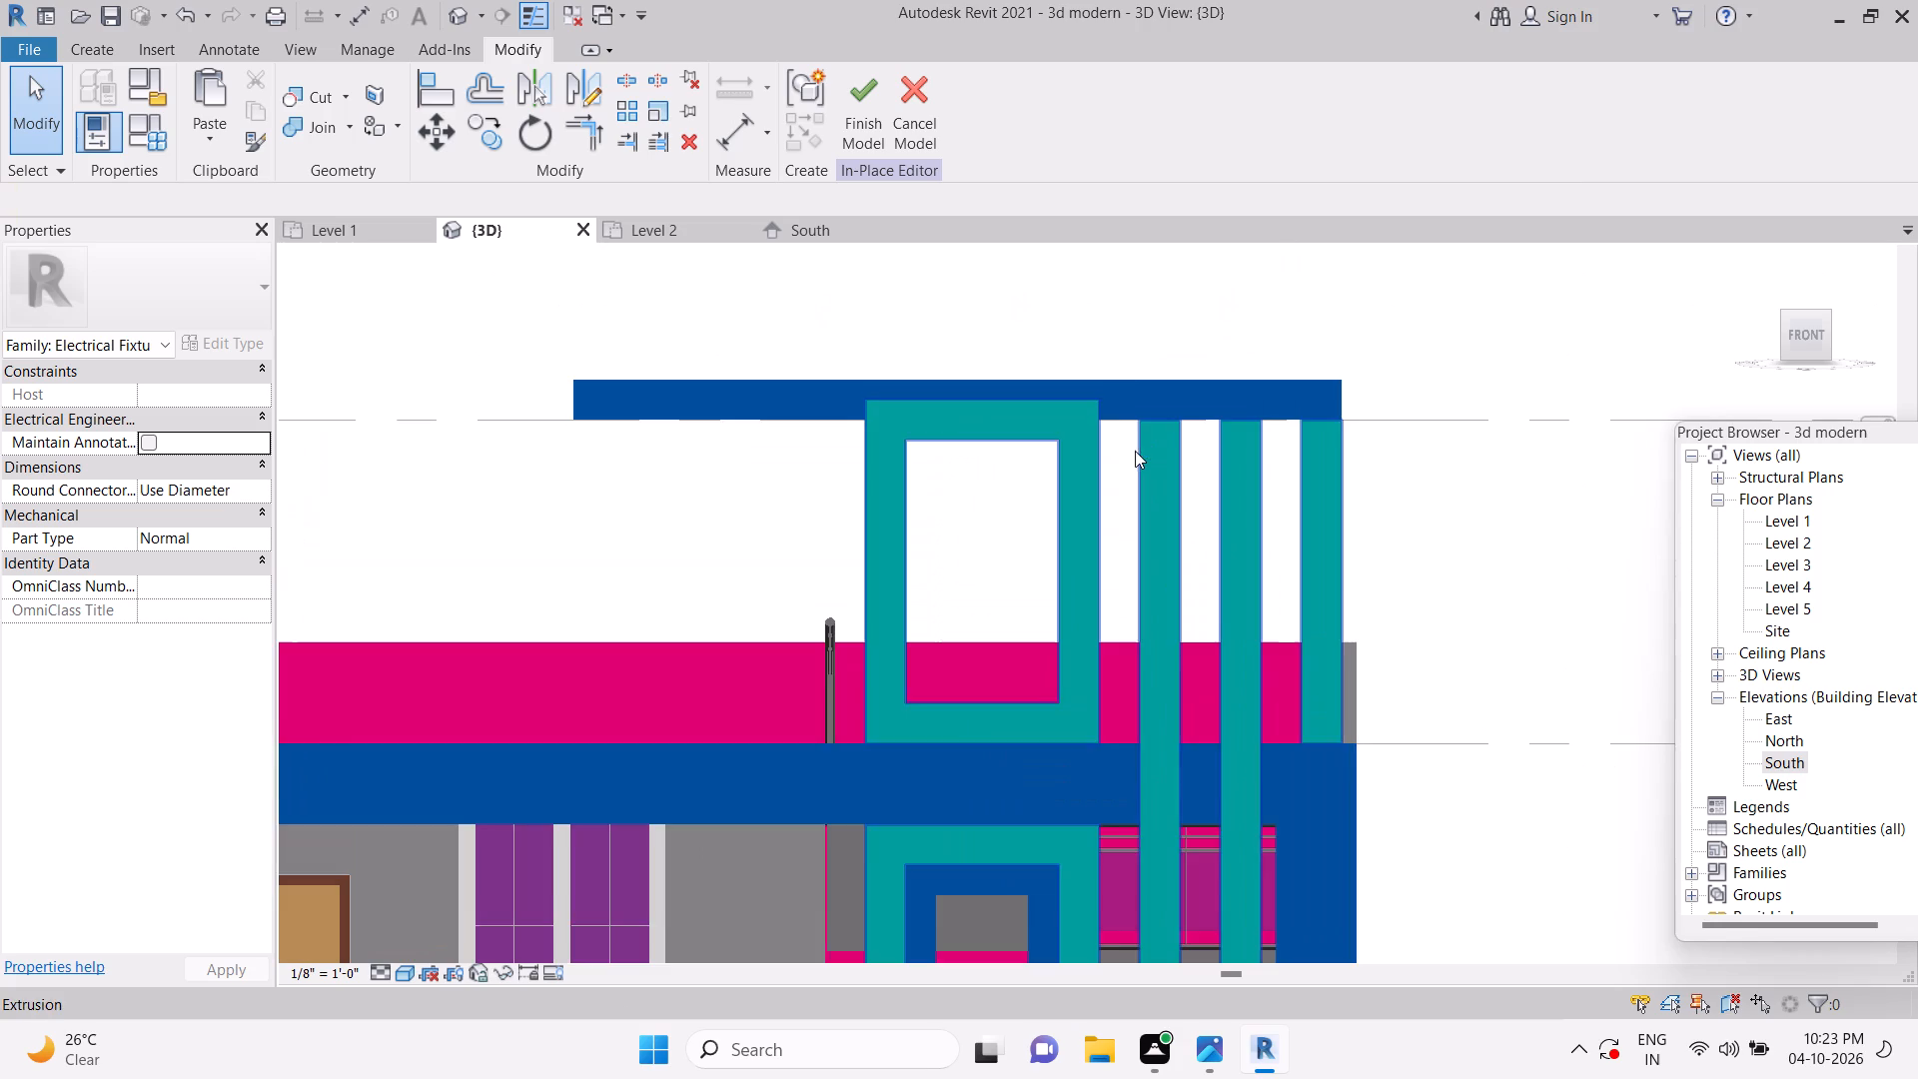
pyautogui.press('Escape')
pyautogui.click(862, 125)
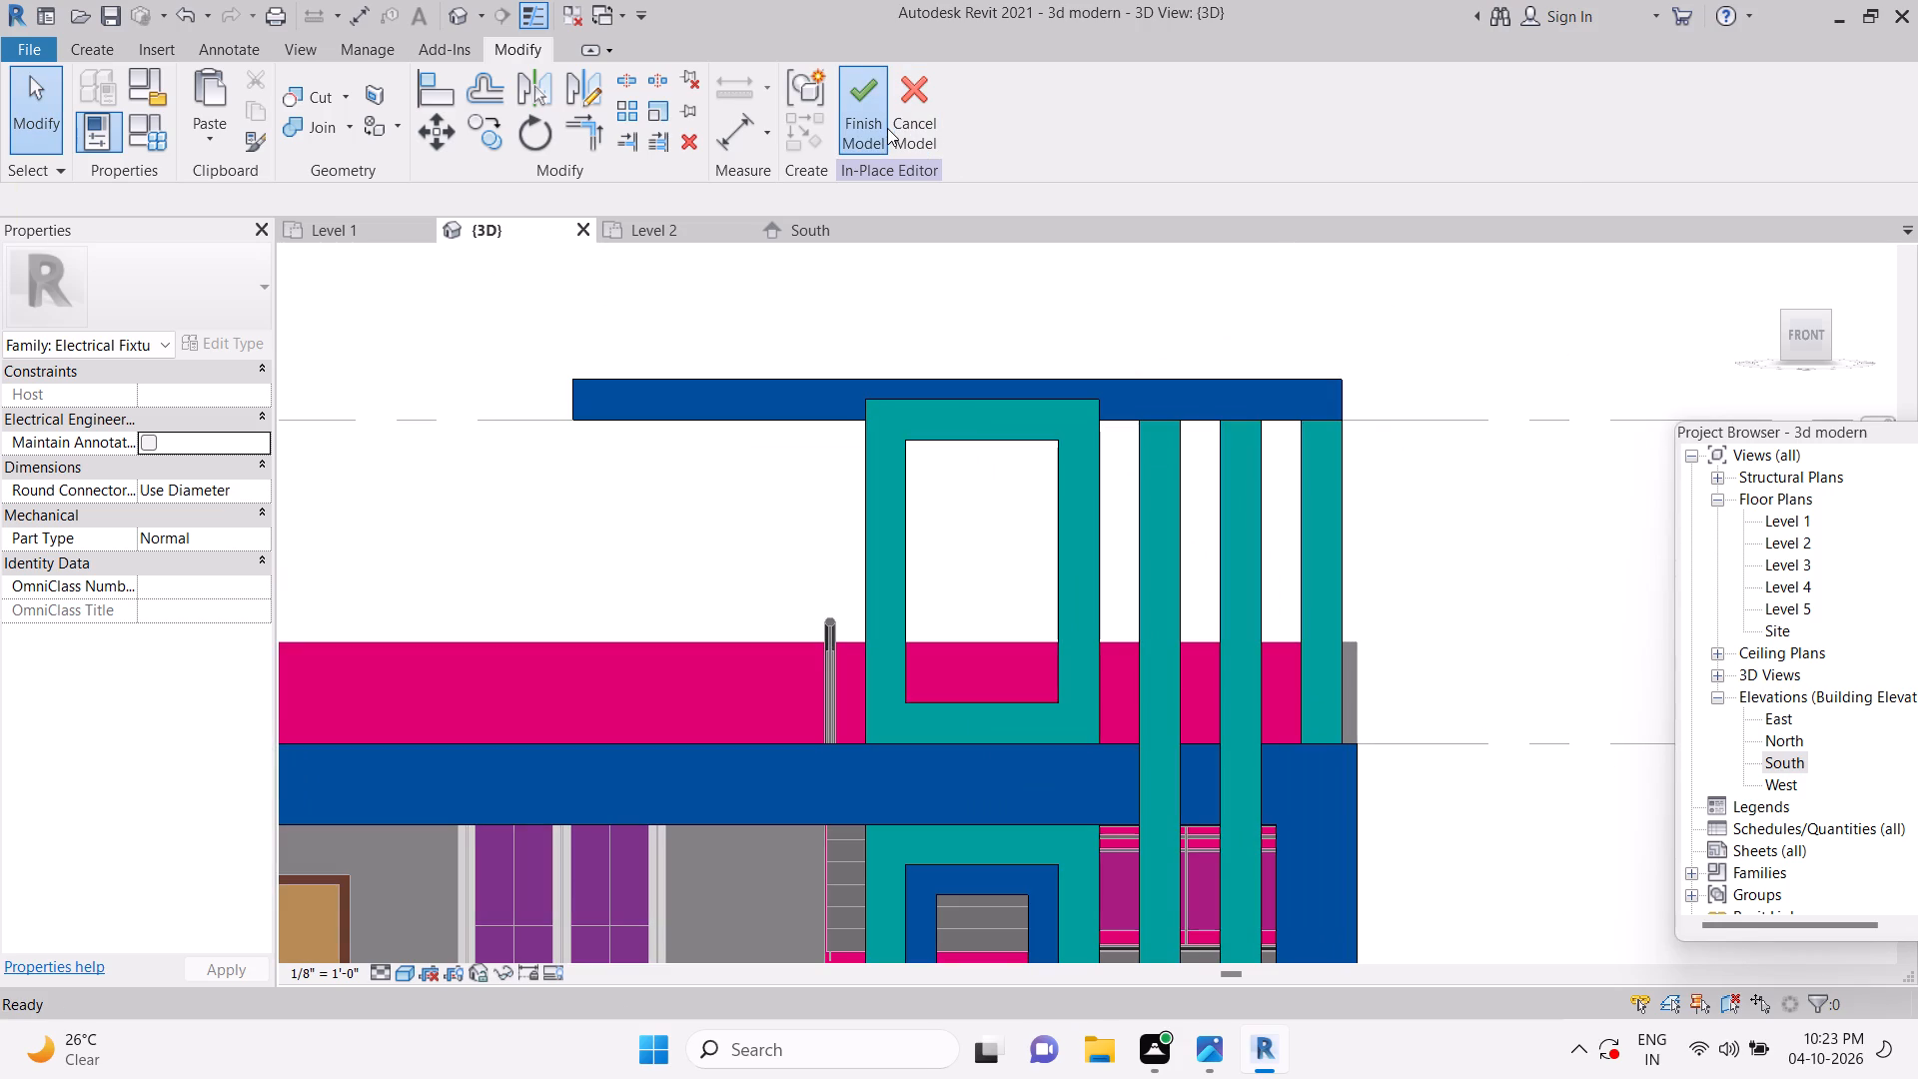
pyautogui.press('Escape')
pyautogui.press('Escape')
pyautogui.press('Escape')
# Save the project and dismiss the notification card covering the 3D view.
pyautogui.hotkey('ctrl', 's')
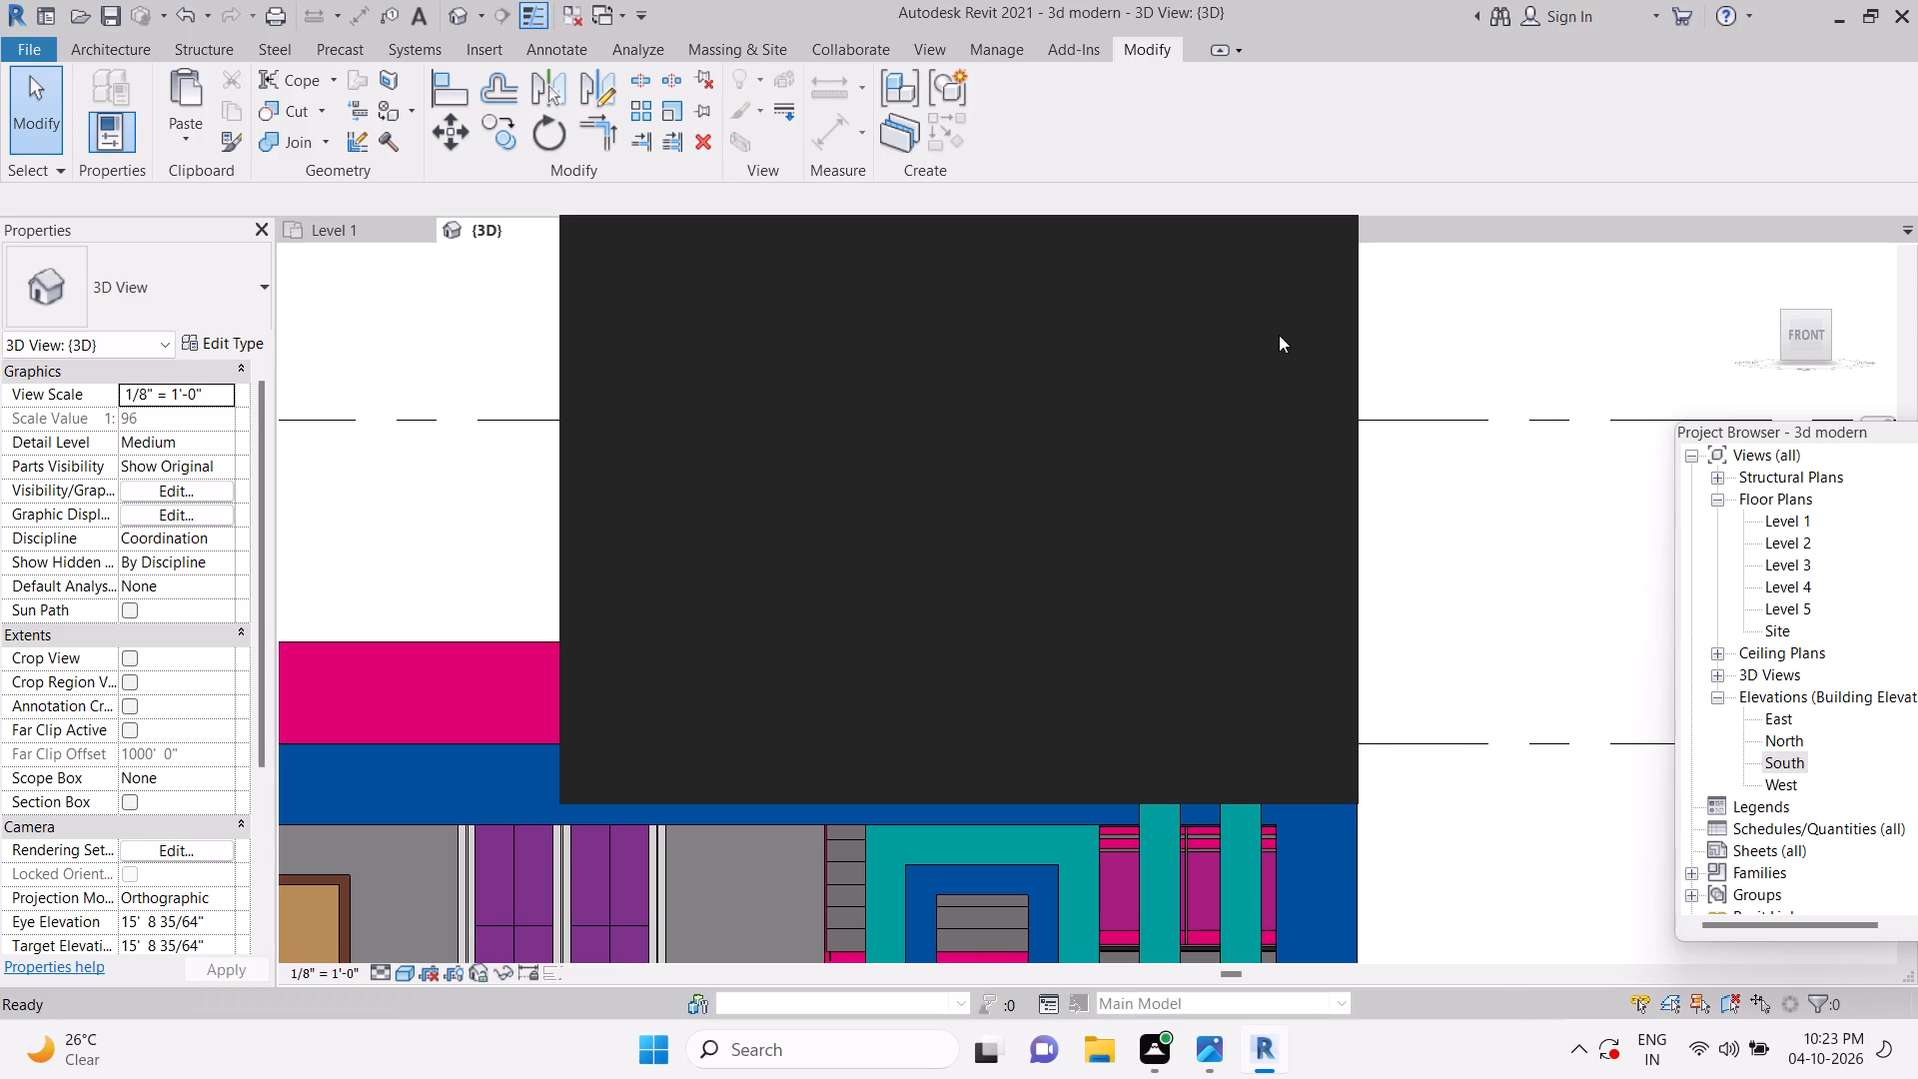
pyautogui.click(1313, 244)
pyautogui.press('Escape')
pyautogui.press('Escape')
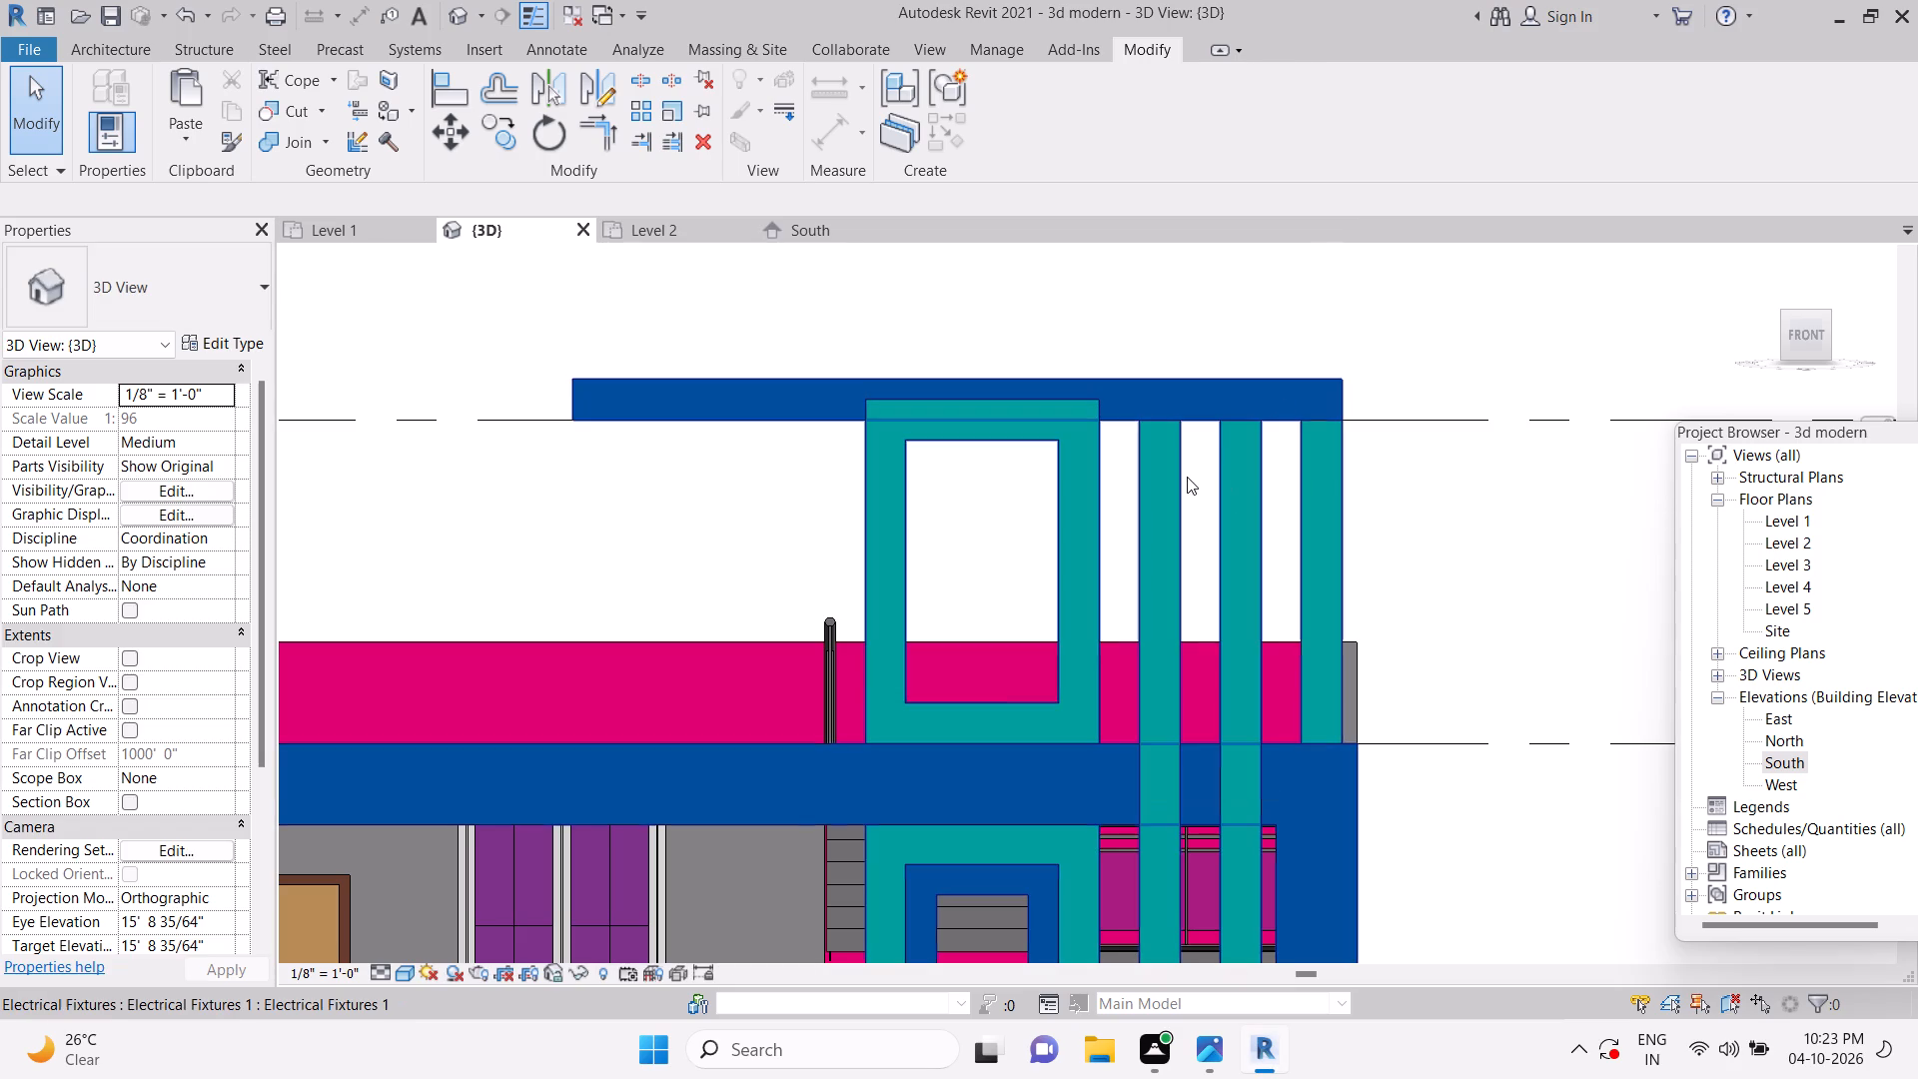
# Reopen the in-place model and the sketch of the surrounds-and-fins extrusion for editing.
pyautogui.click(1187, 478)
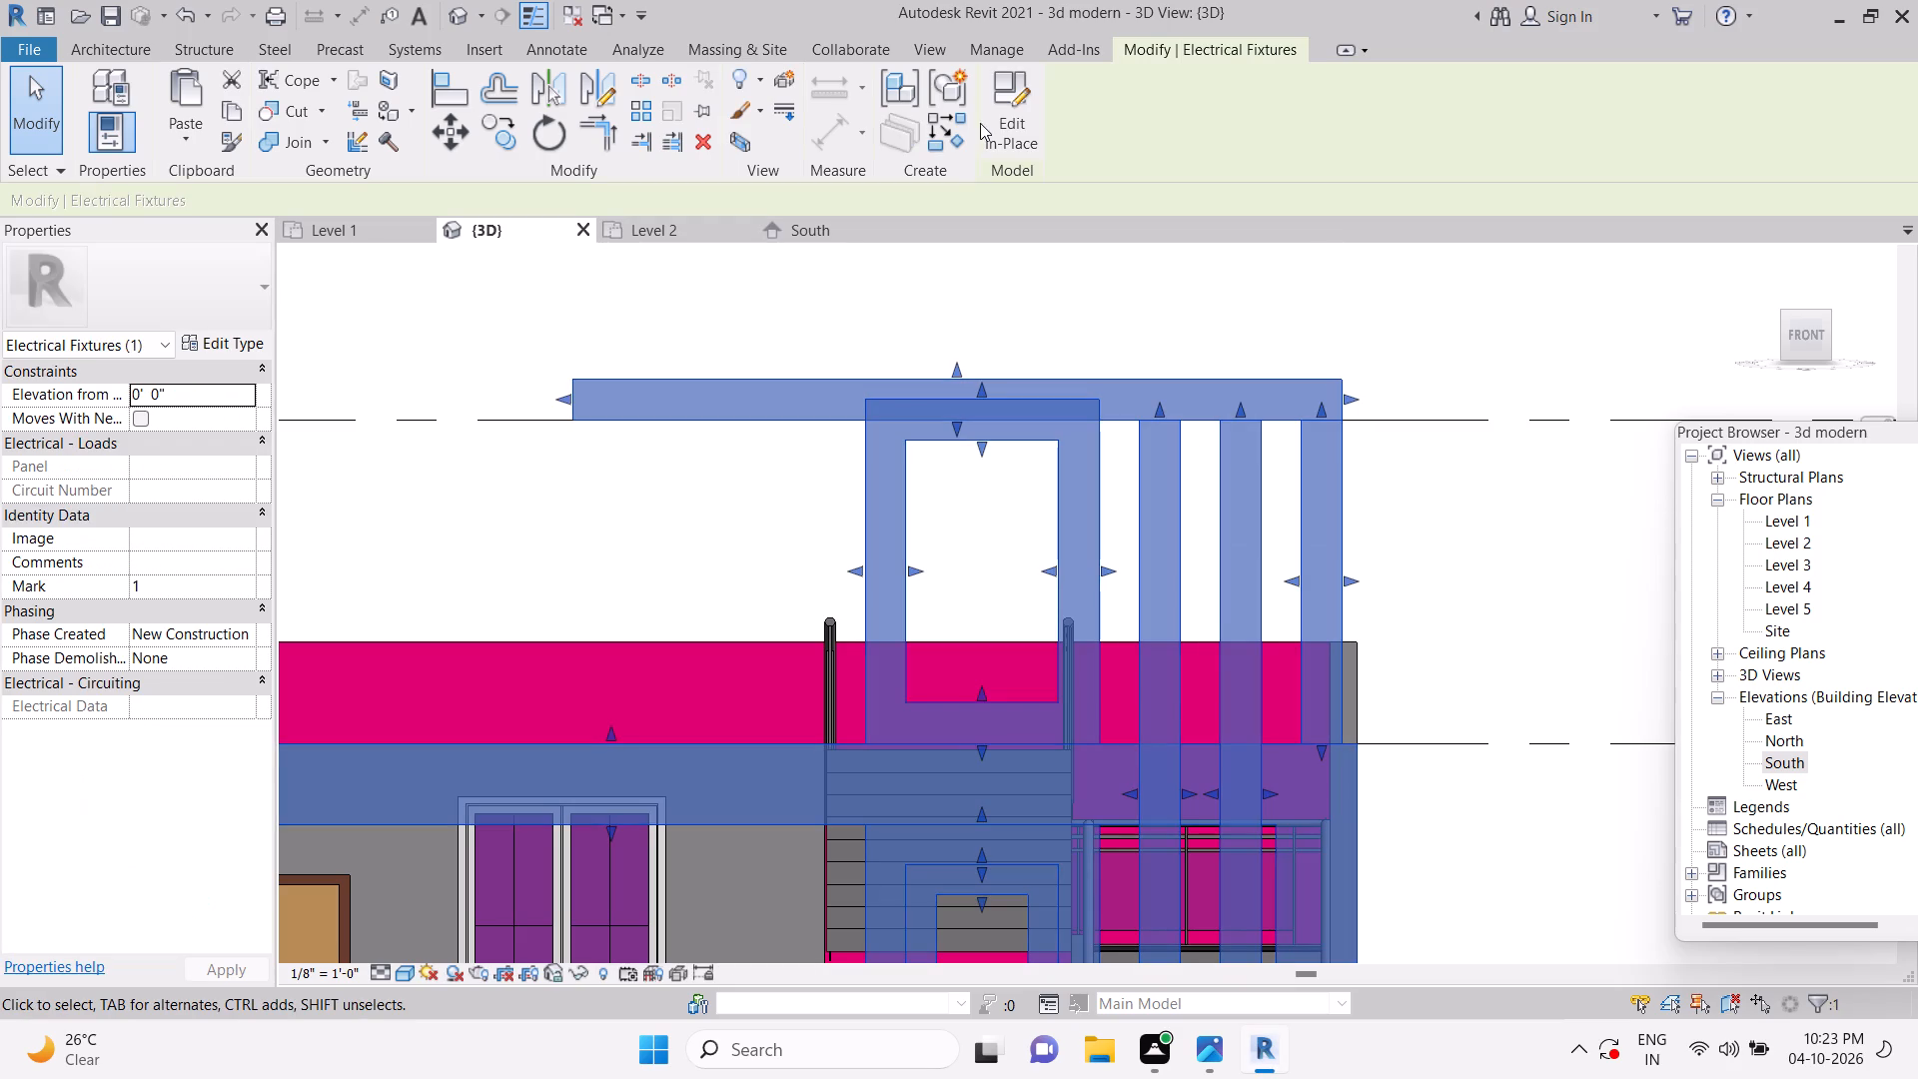
pyautogui.click(991, 117)
pyautogui.click(1185, 500)
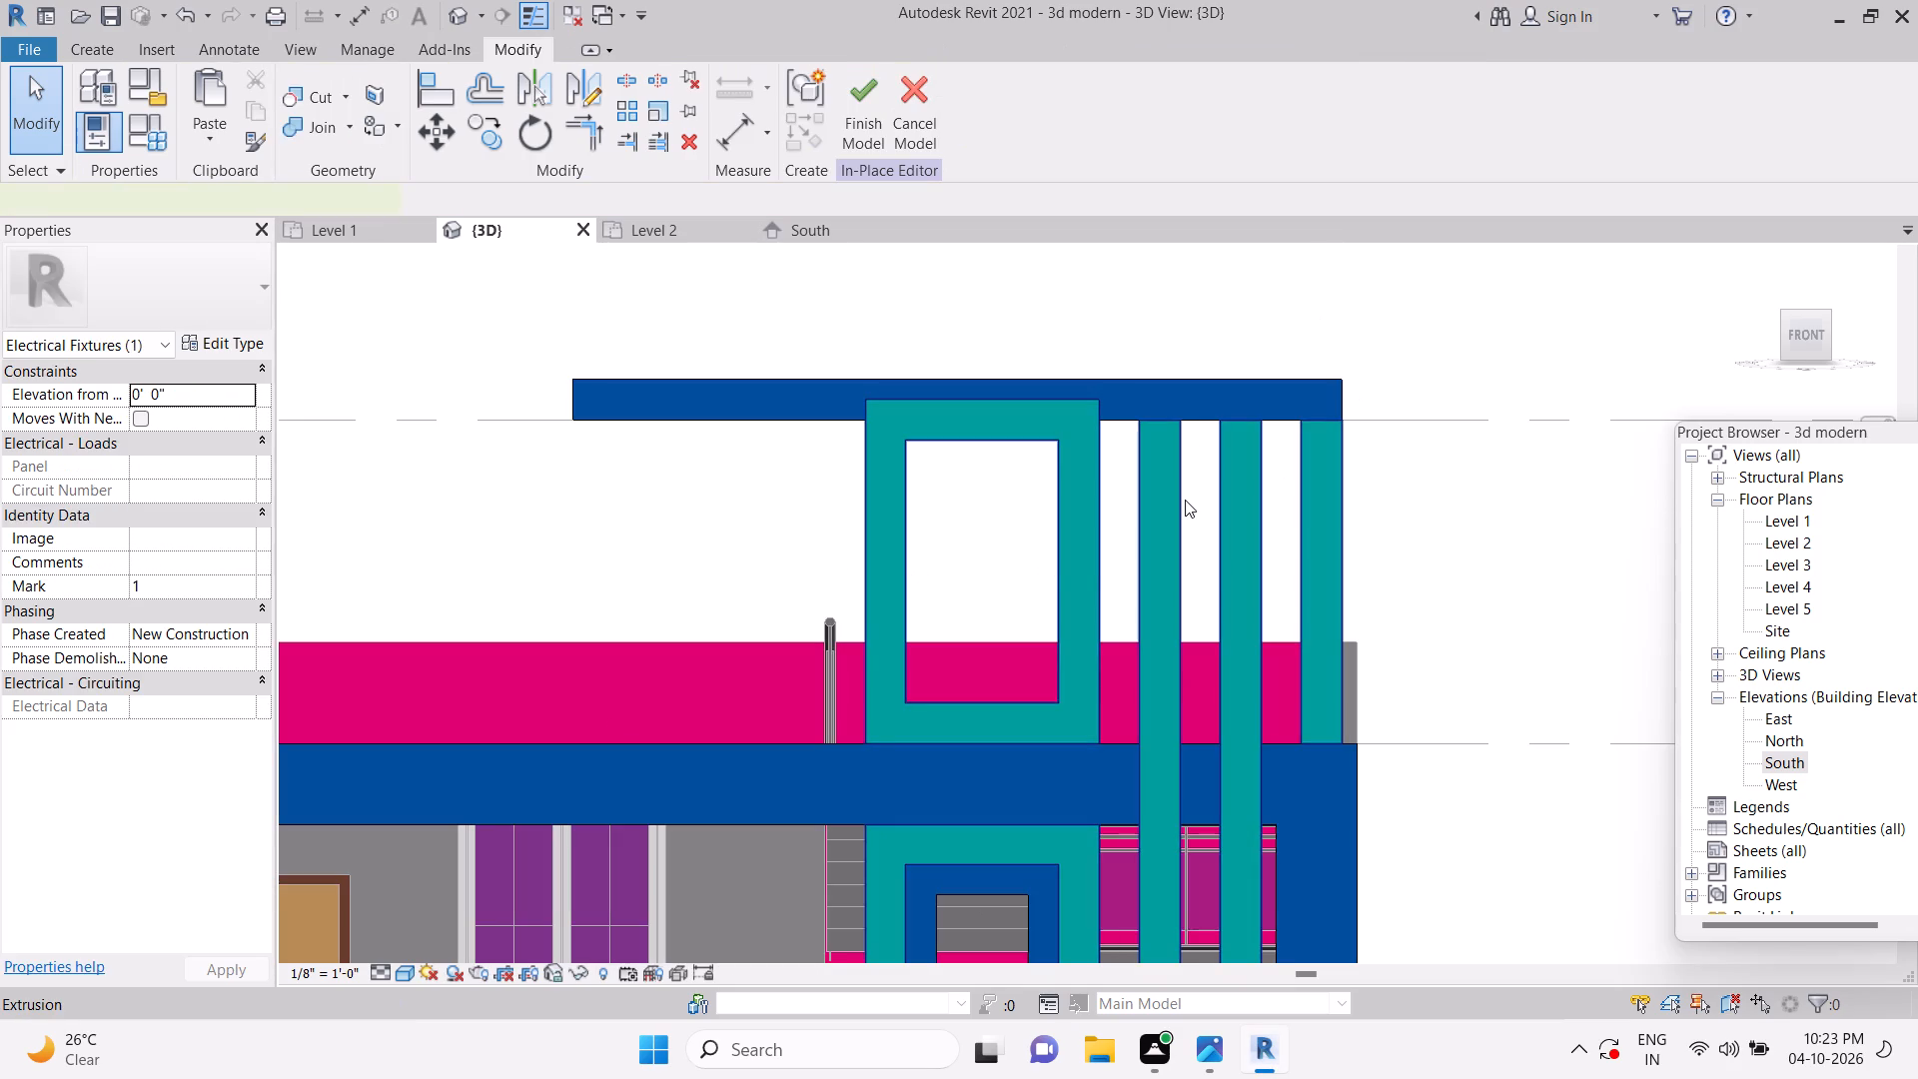
pyautogui.click(895, 121)
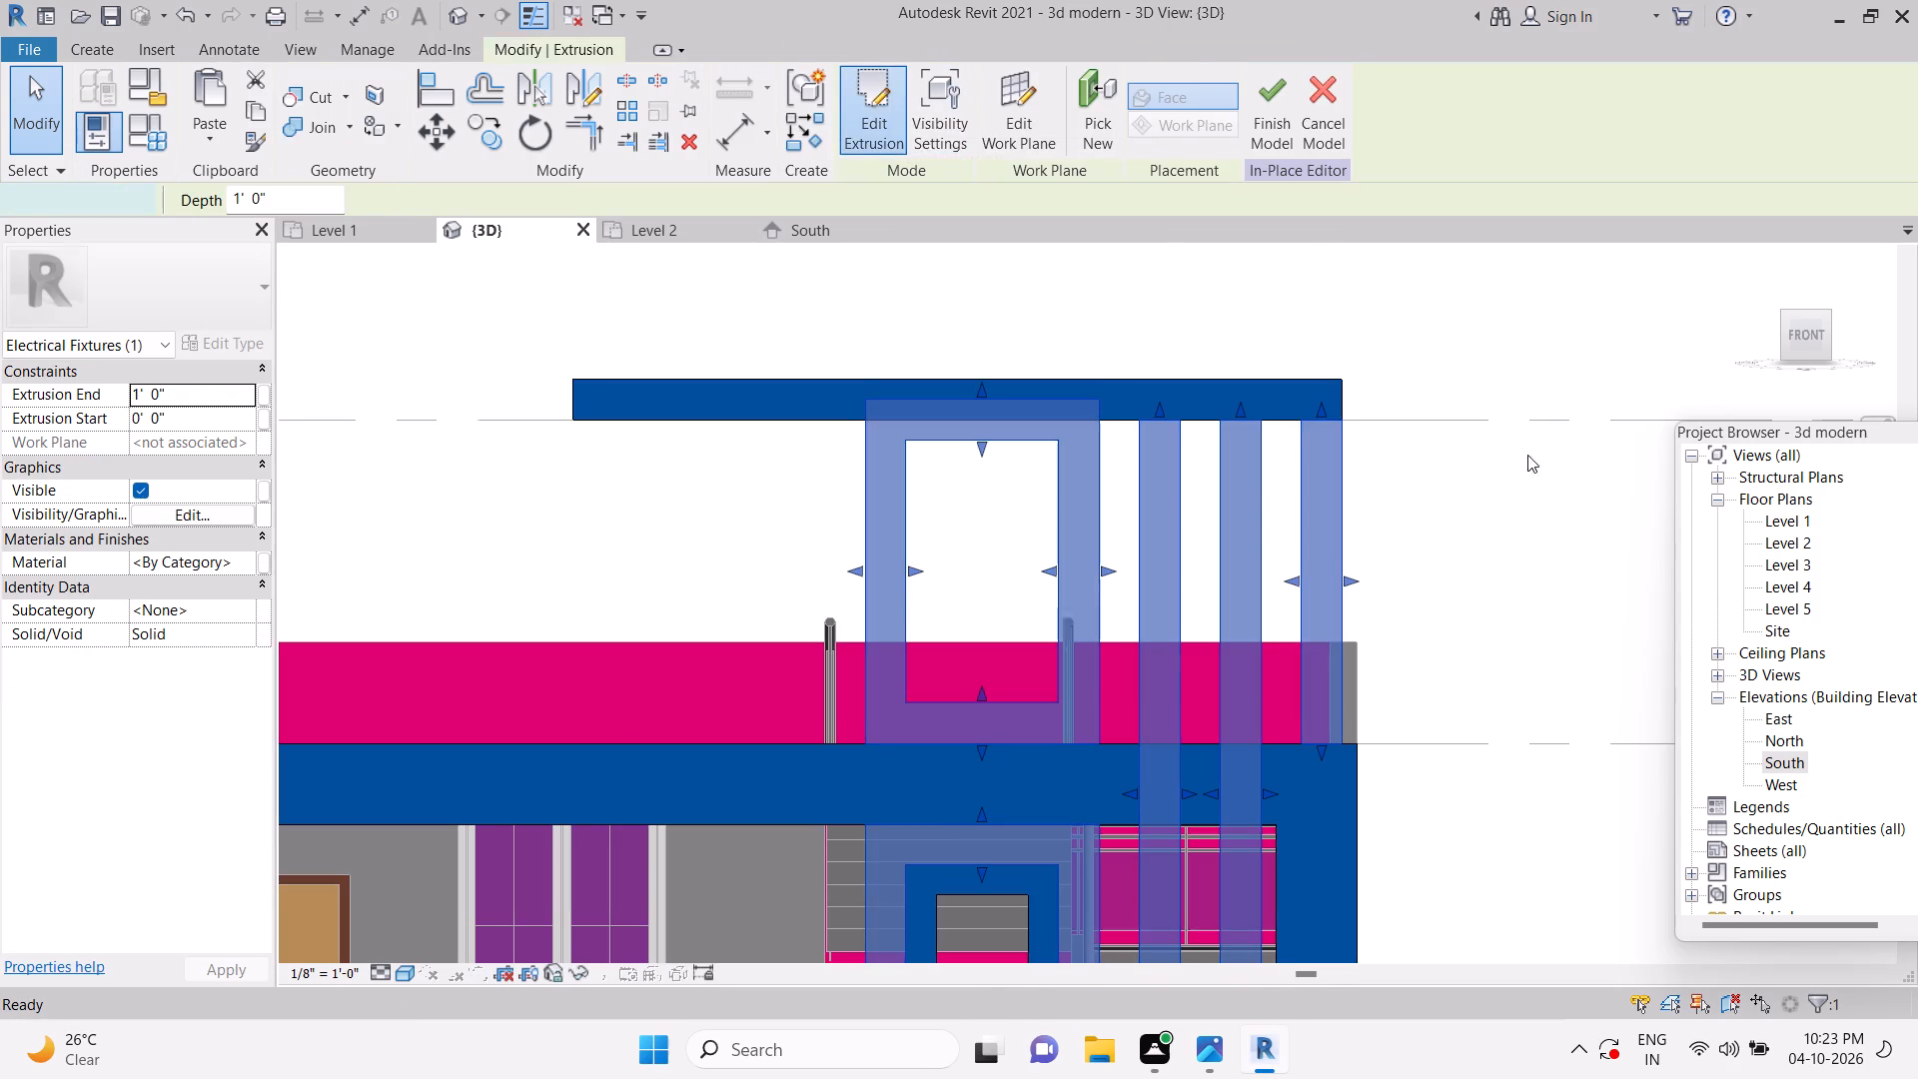
pyautogui.scroll(6, 1206, 440)
pyautogui.press('Escape')
pyautogui.press('Escape')
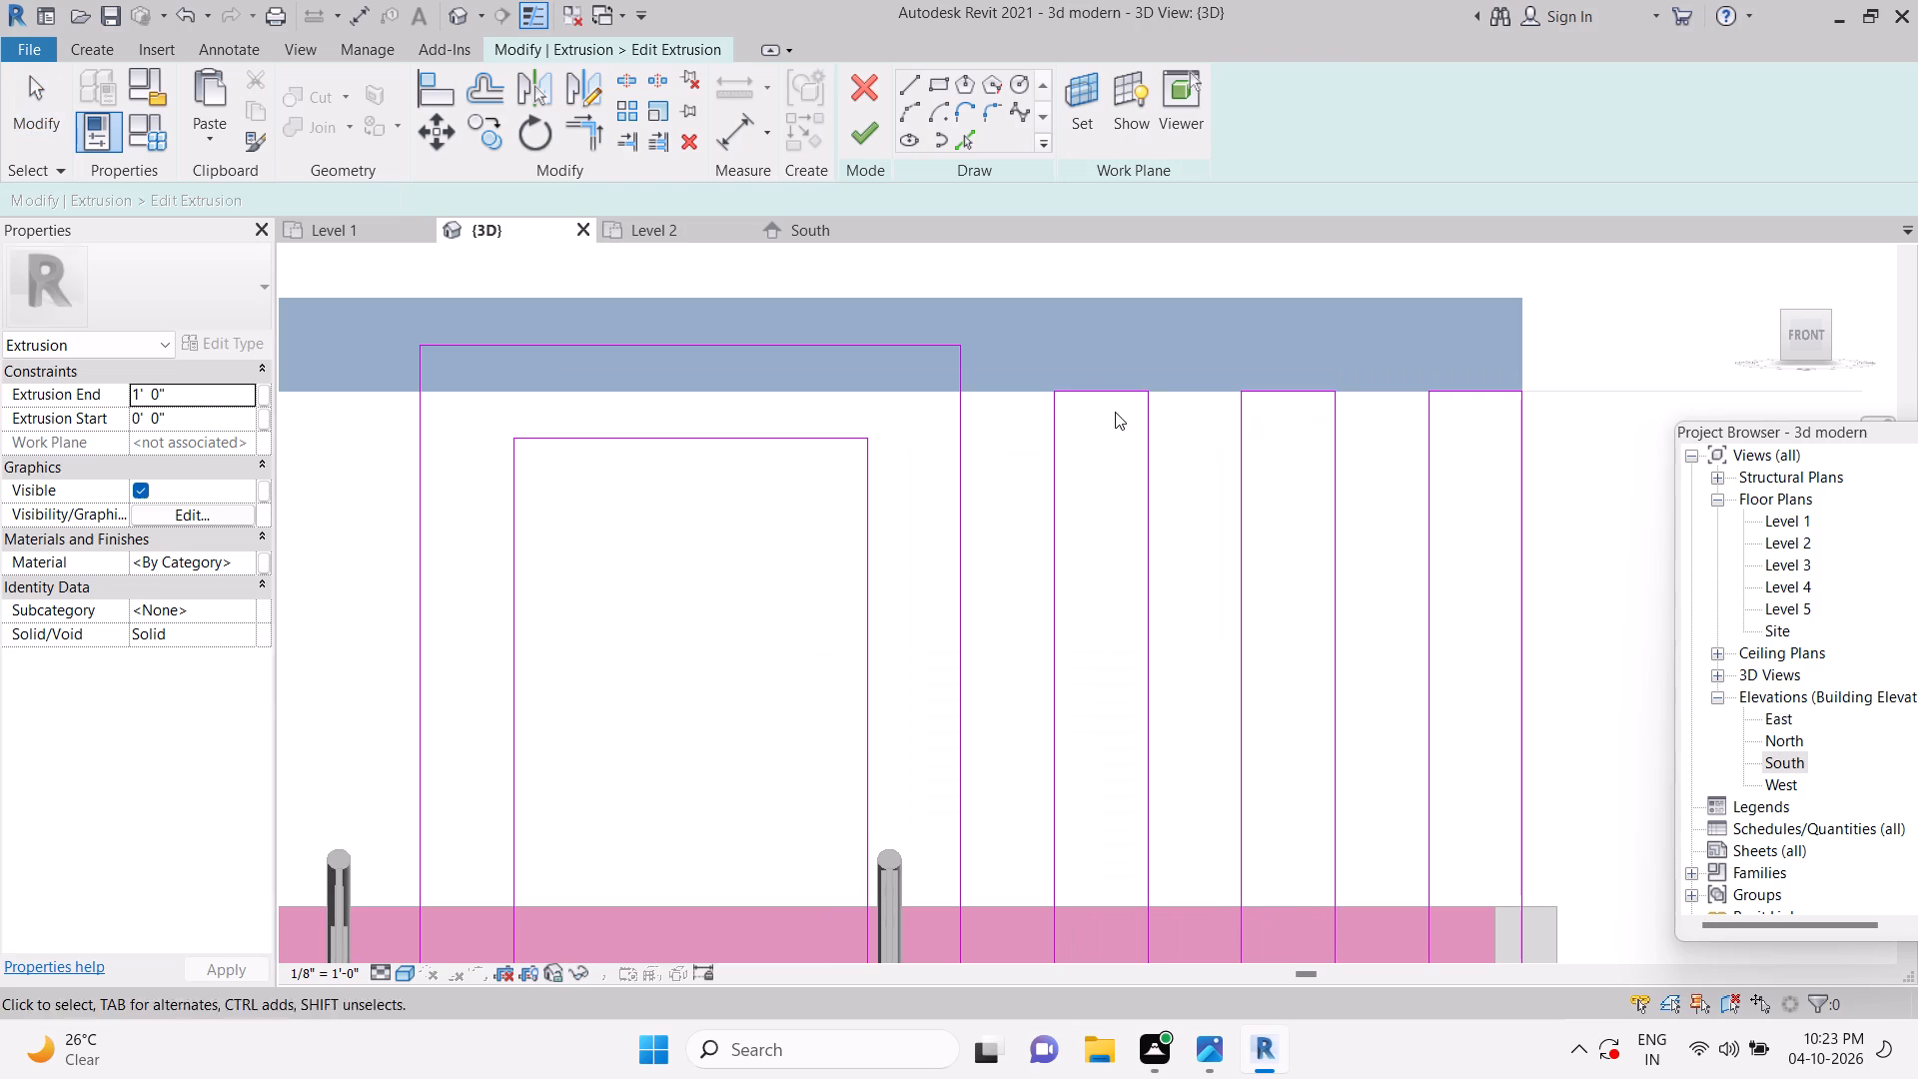
# Align the top line of the fin nearest the upper surround with the surround's top line inside the roof slab.
pyautogui.write('al')
pyautogui.click(935, 352)
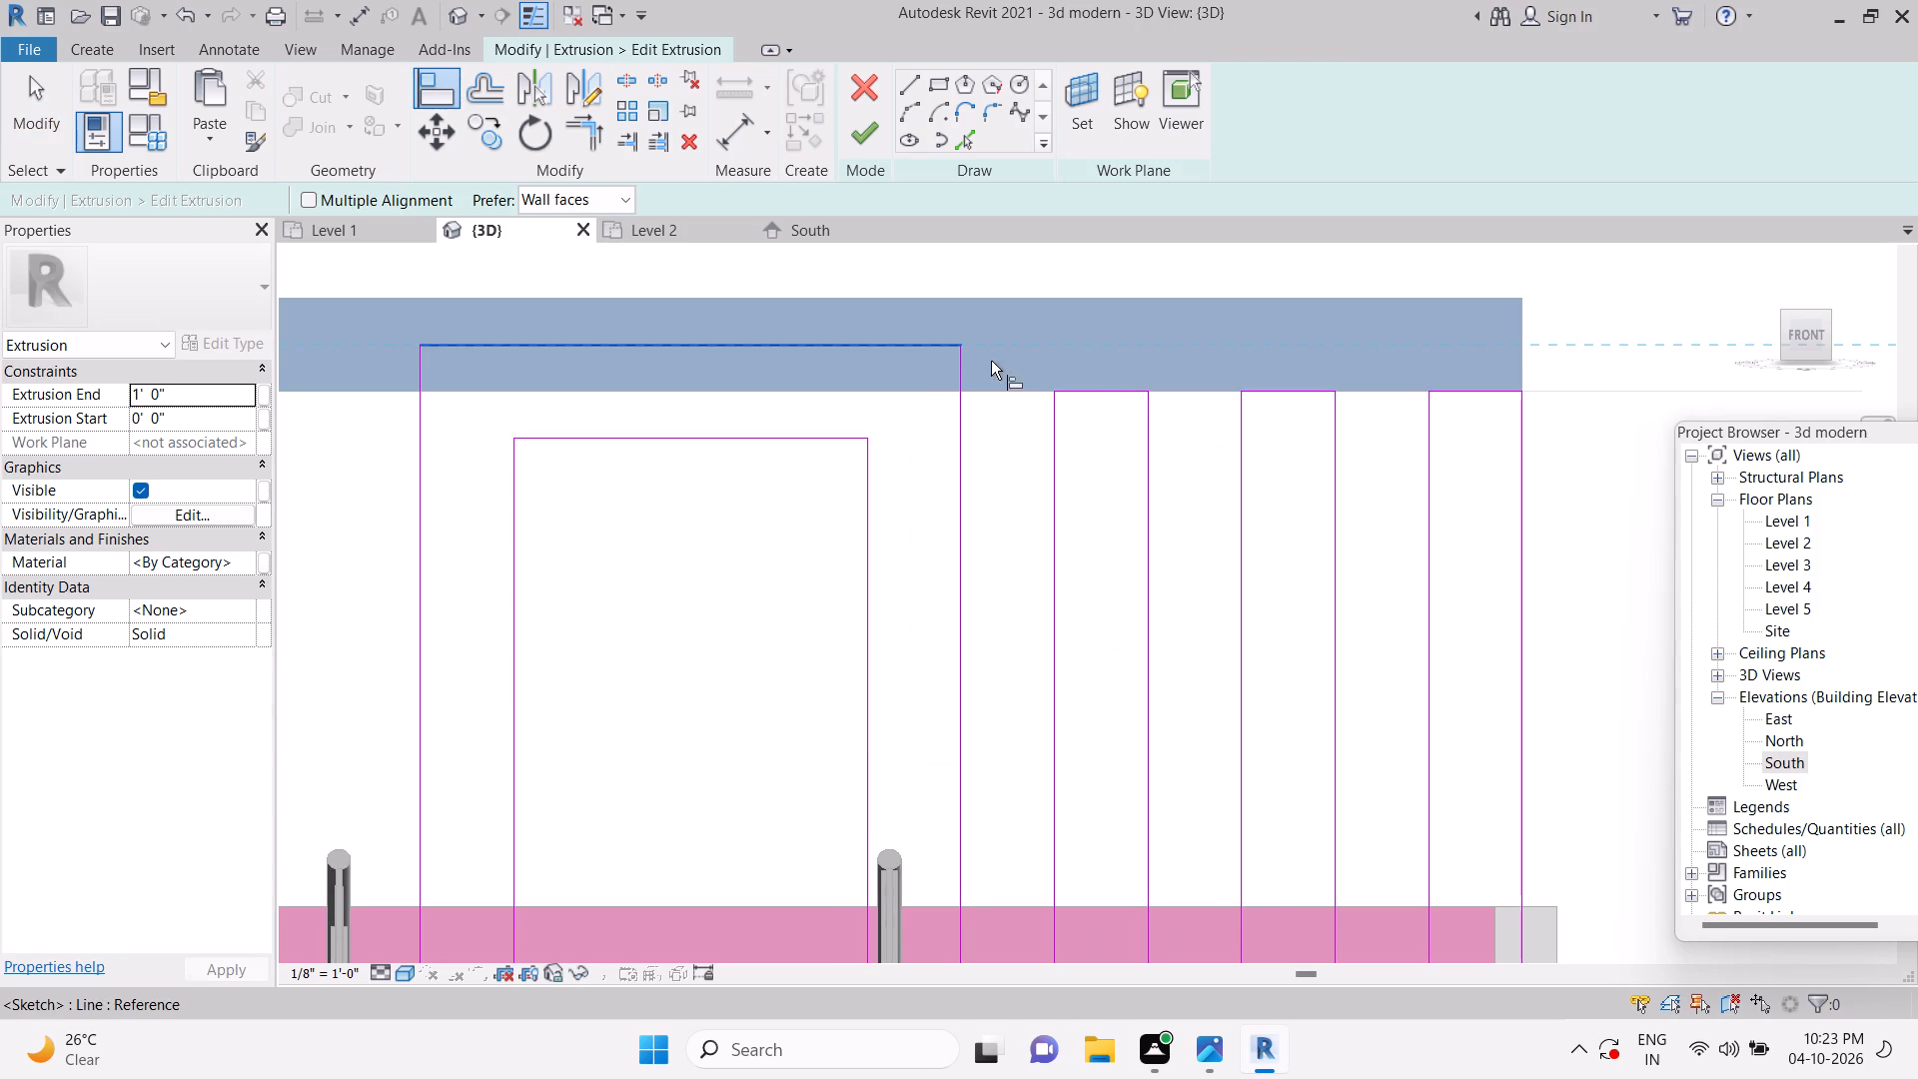
pyautogui.click(1095, 388)
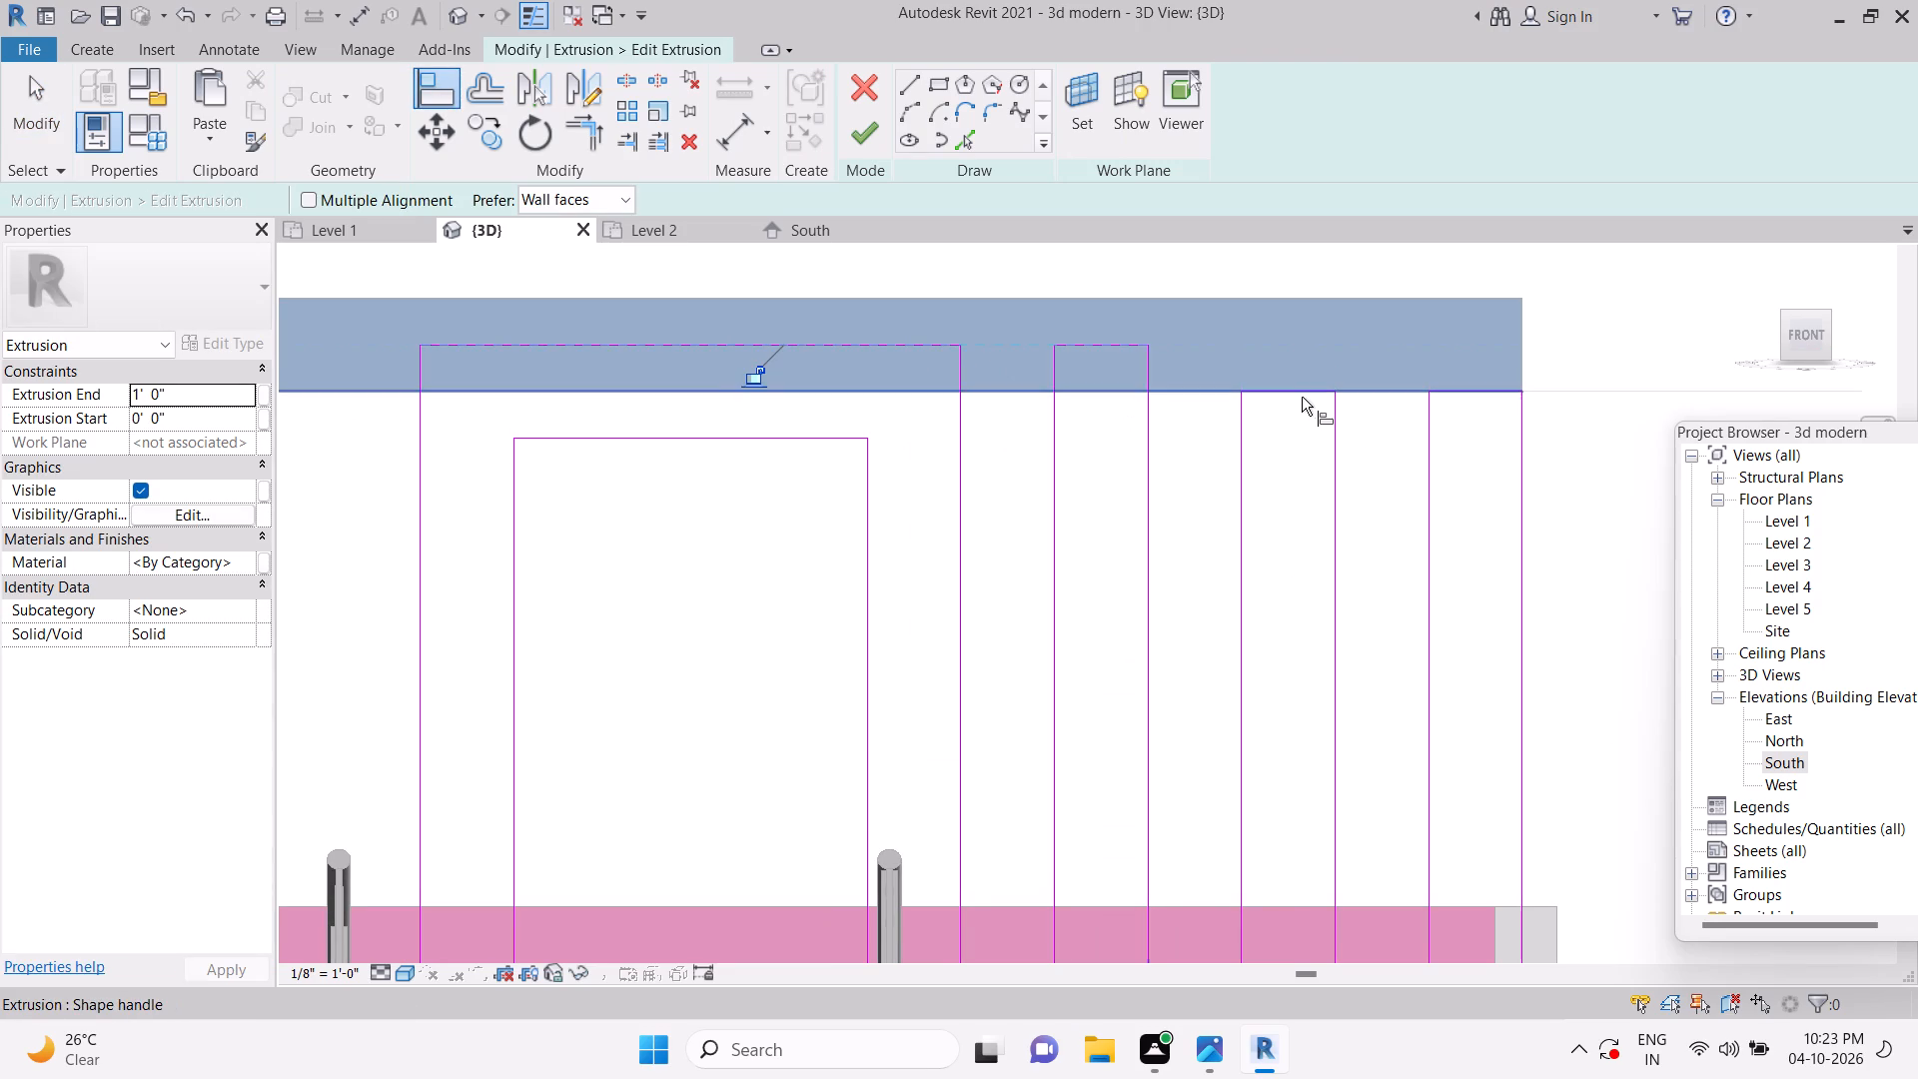
pyautogui.click(1302, 397)
pyautogui.press('Escape')
pyautogui.press('Escape')
# Align the middle fin's top line with the upper surround's top line inside the roof slab.
pyautogui.write('al')
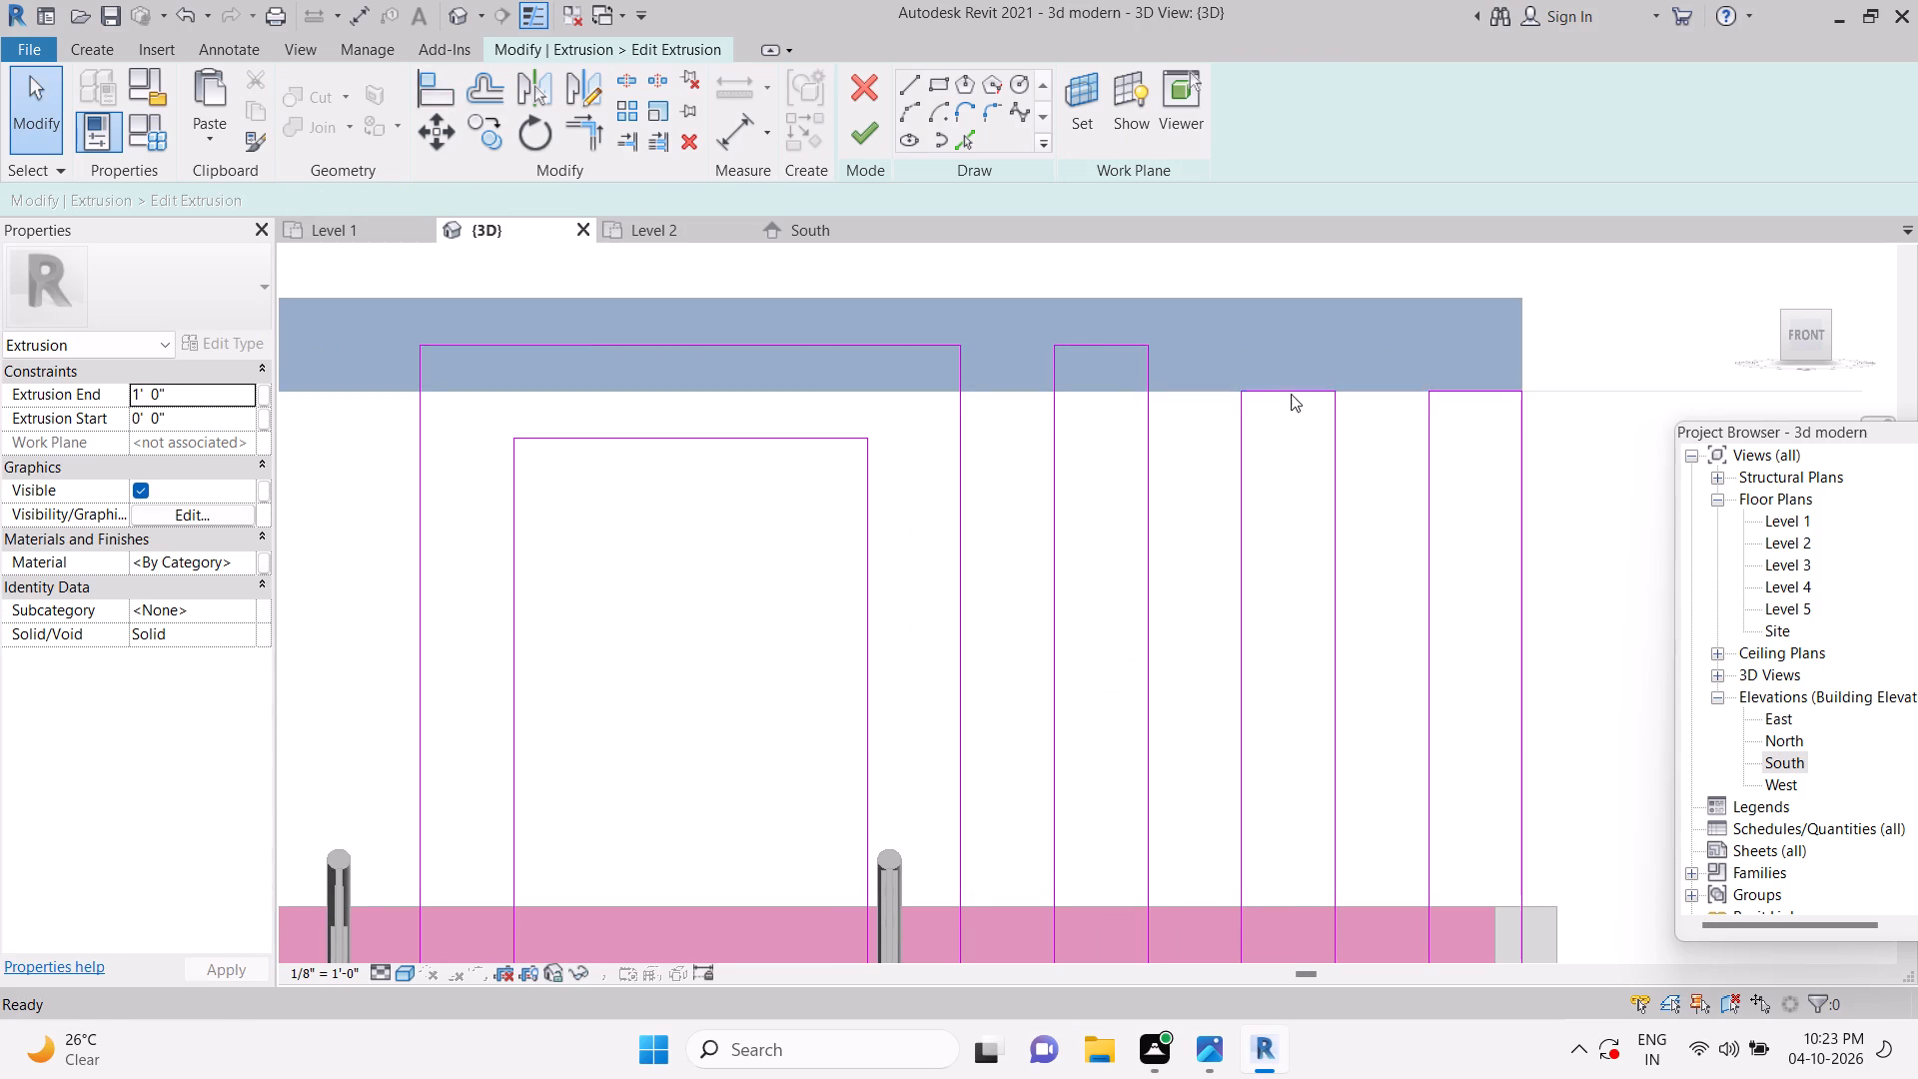
pyautogui.click(902, 350)
pyautogui.click(1265, 390)
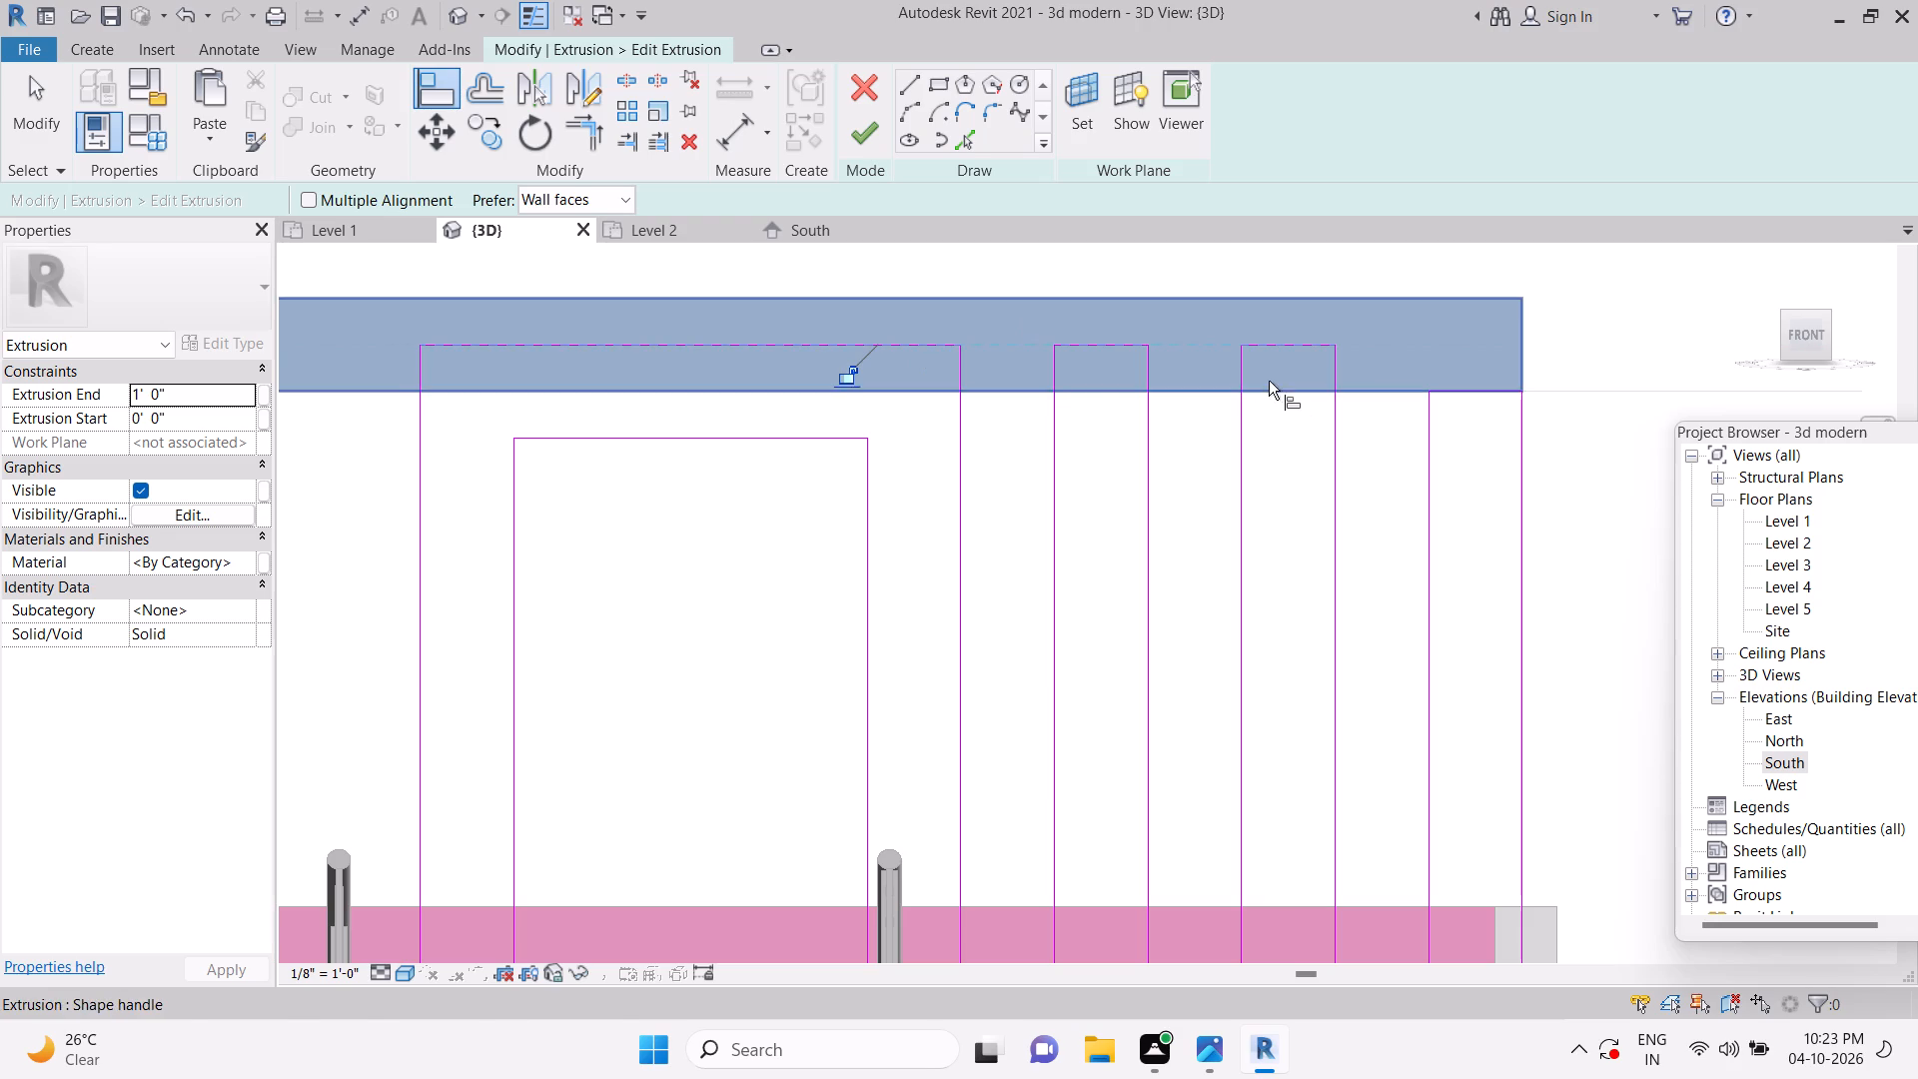
pyautogui.press('Escape')
pyautogui.press('Escape')
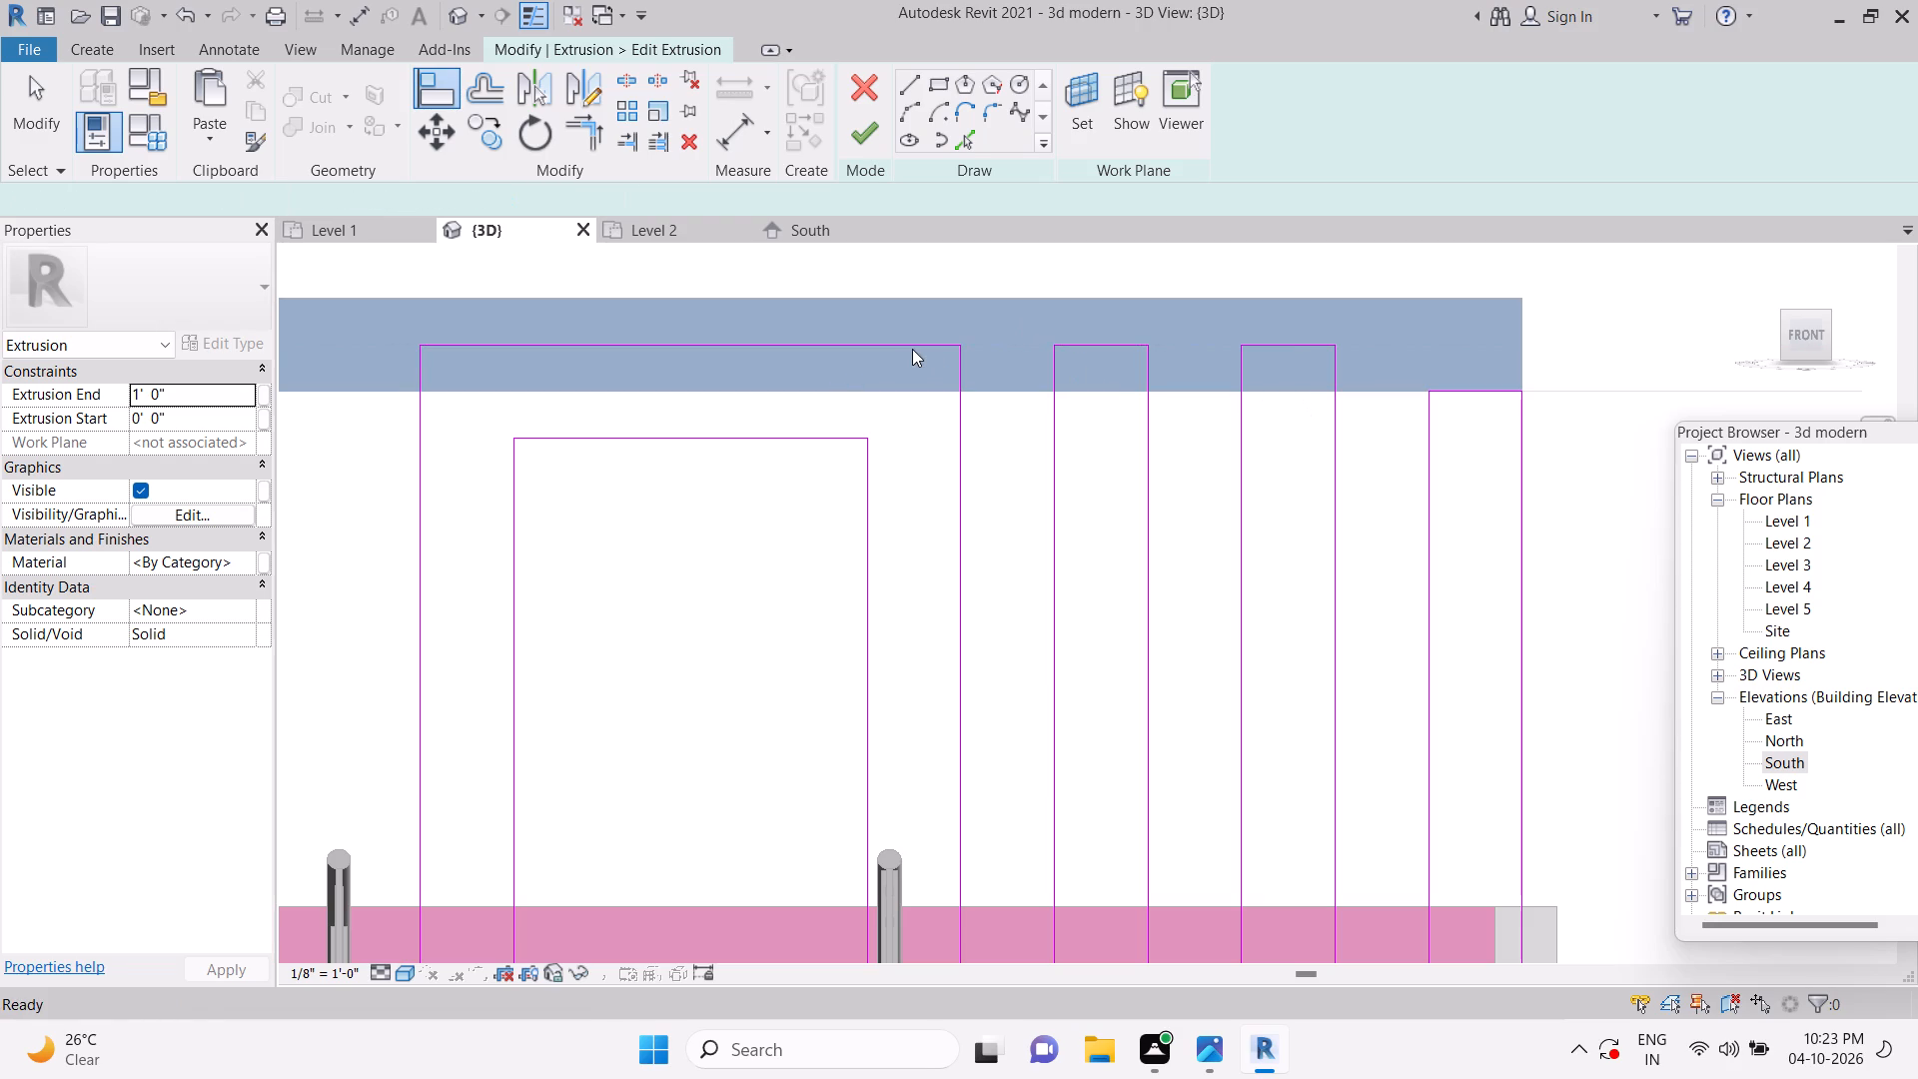
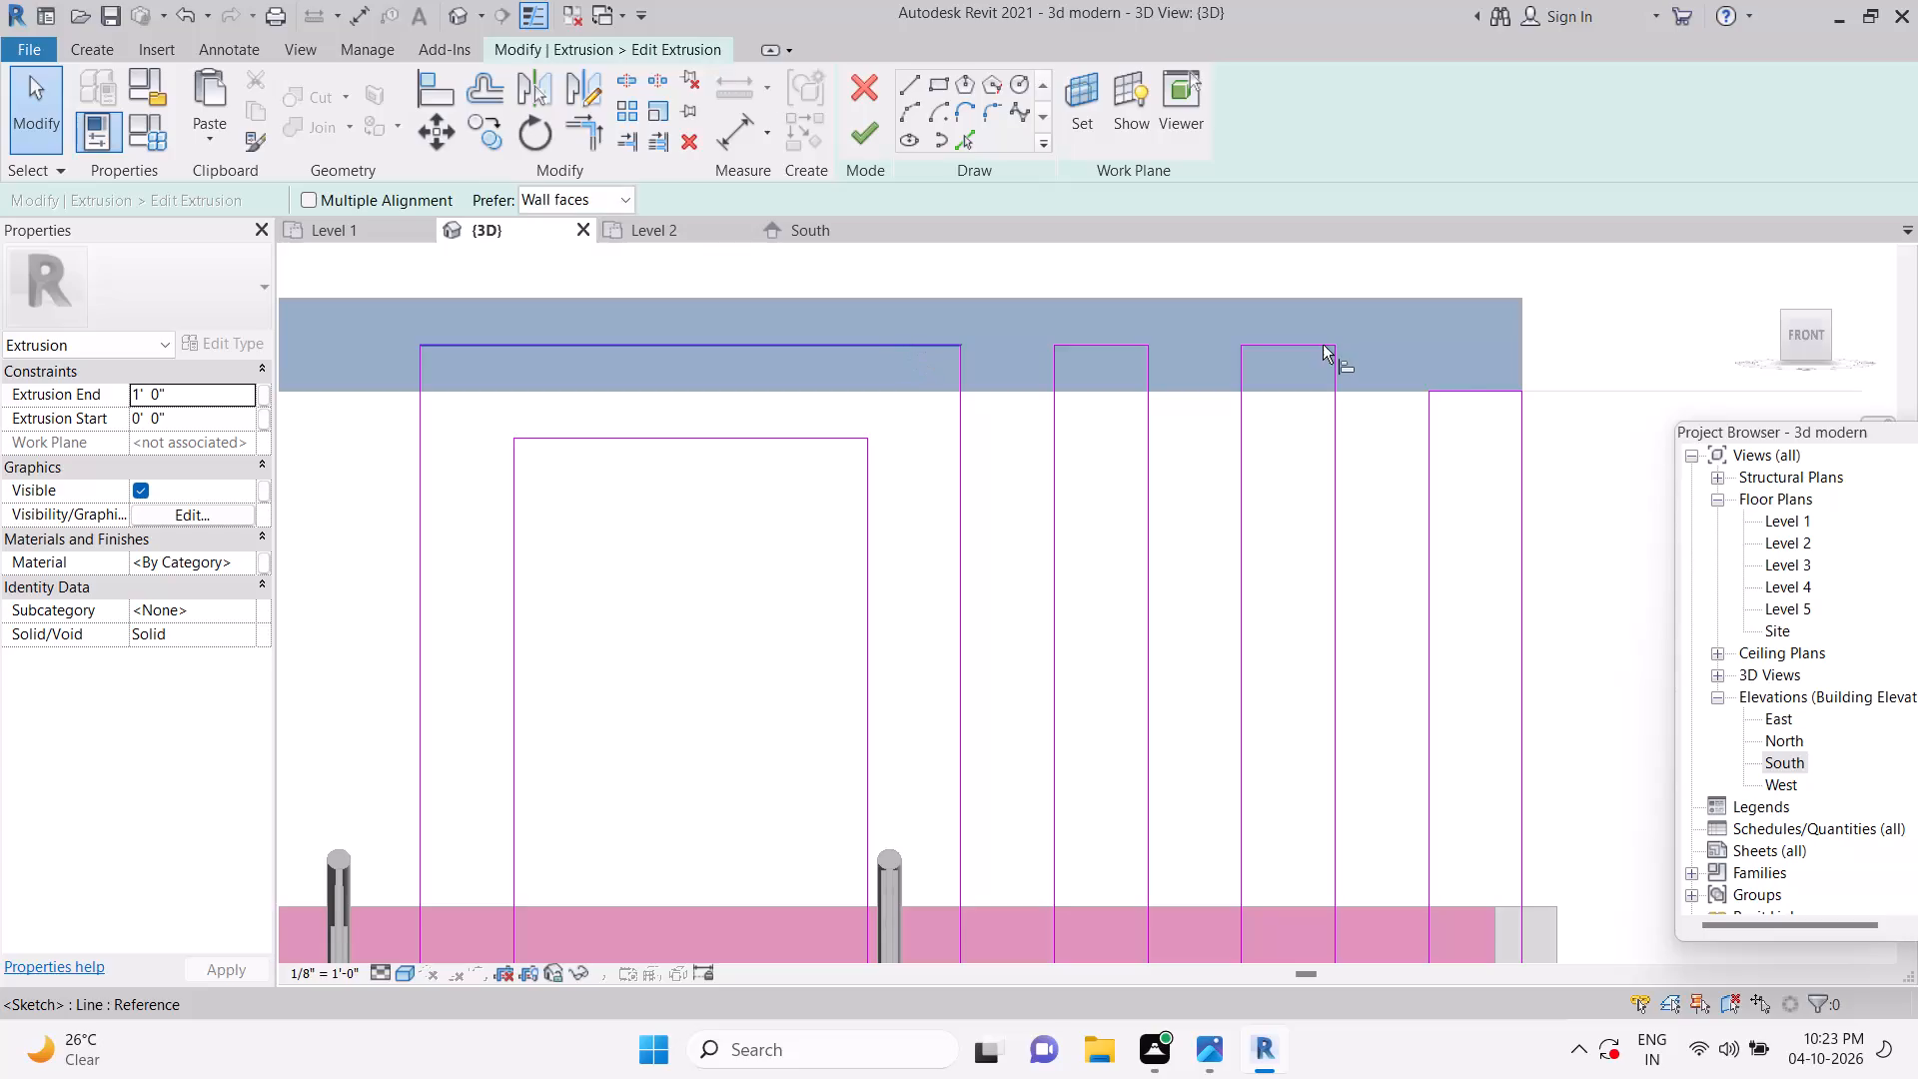
# Align the top edge of the outermost teal vertical strip with the other strips' tops, and finish the sketch and in-place model.
pyautogui.click(1462, 392)
pyautogui.press('Escape')
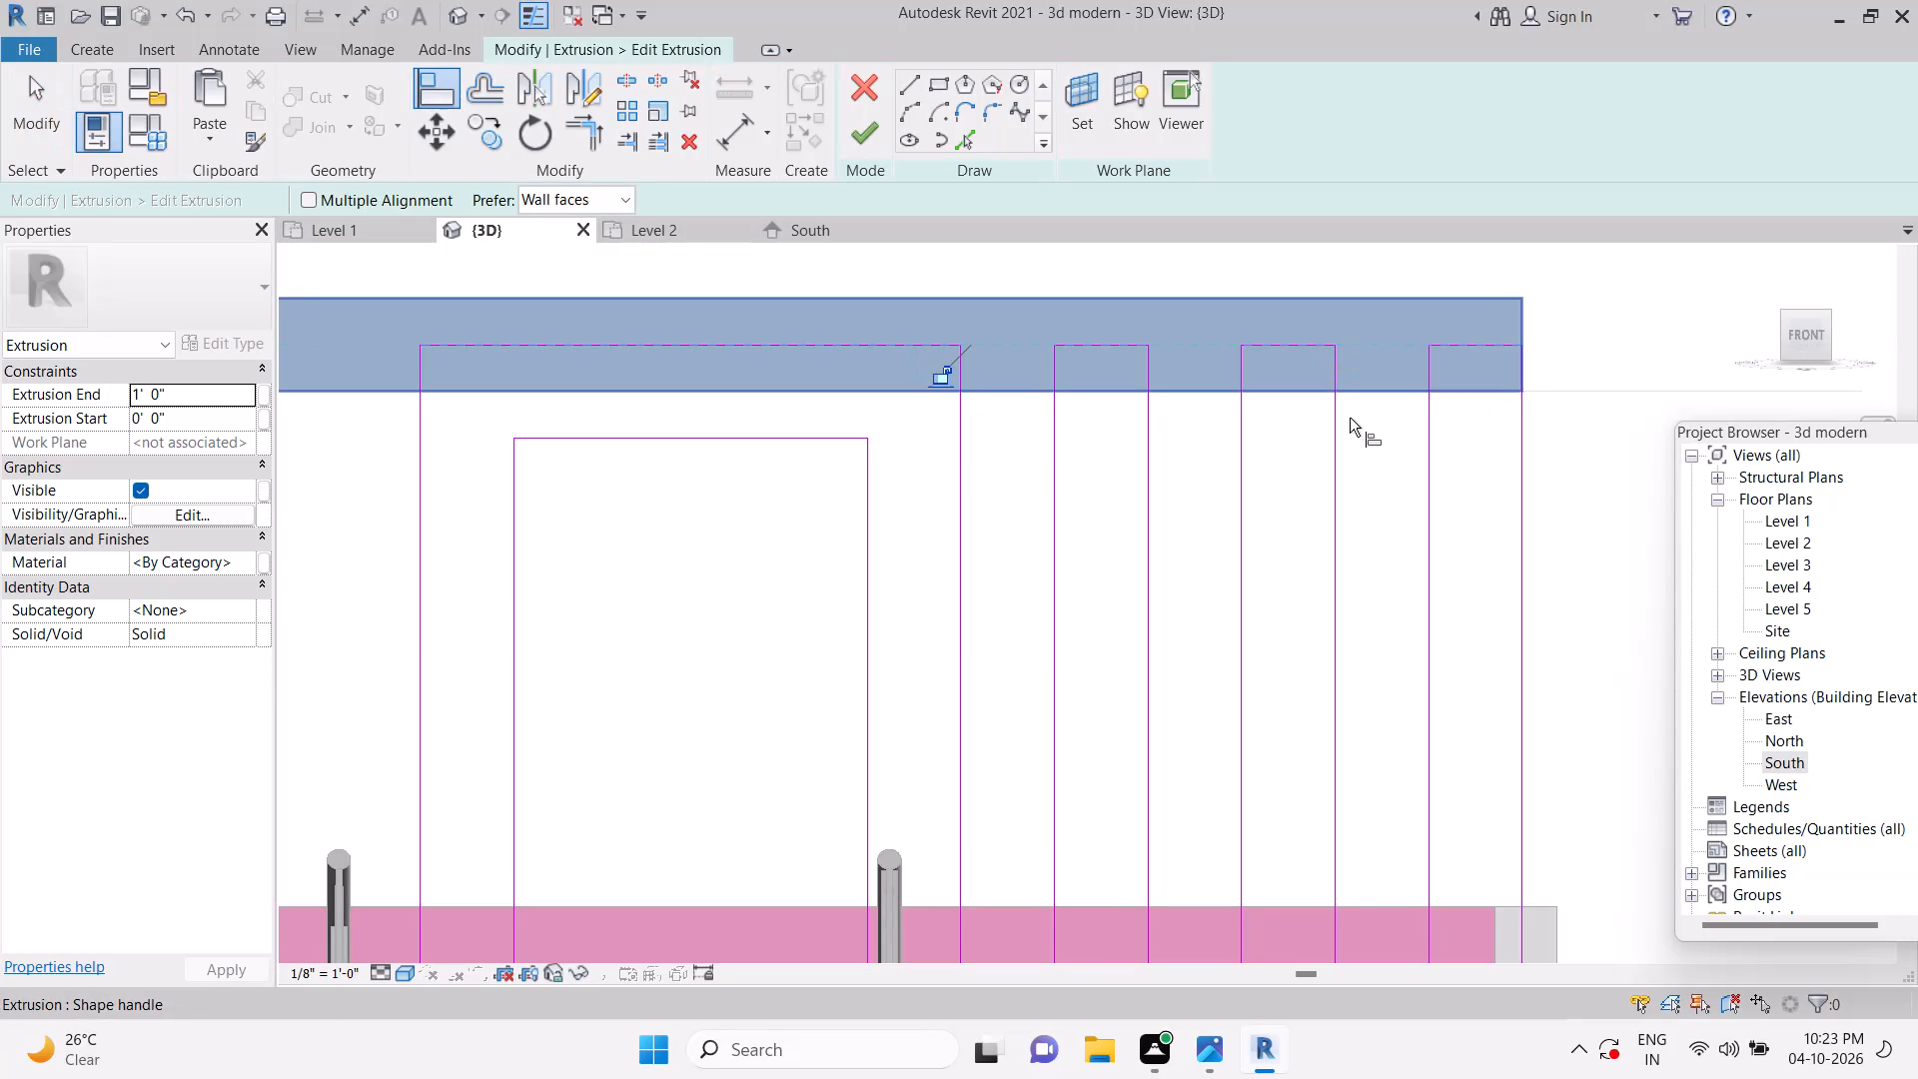
pyautogui.press('Escape')
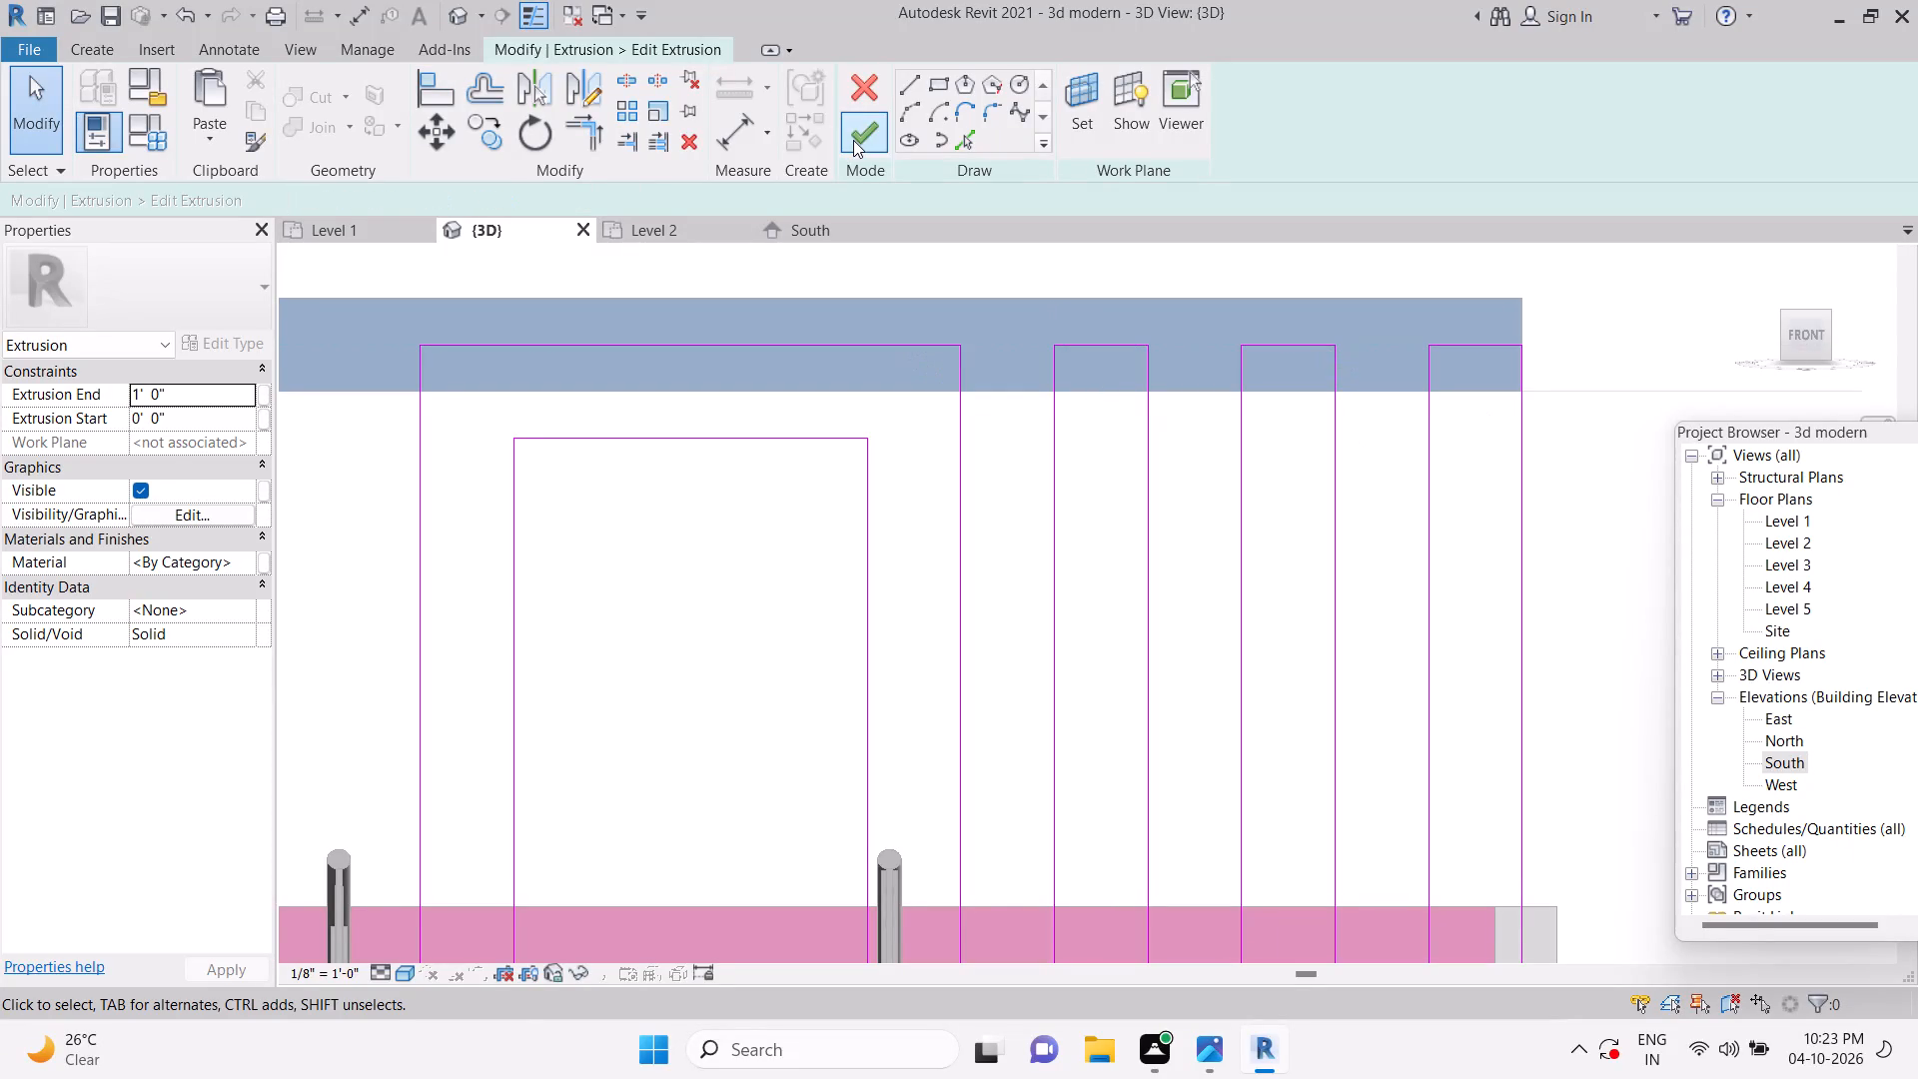
pyautogui.click(853, 140)
pyautogui.press('Escape')
pyautogui.scroll(-2, 1272, 408)
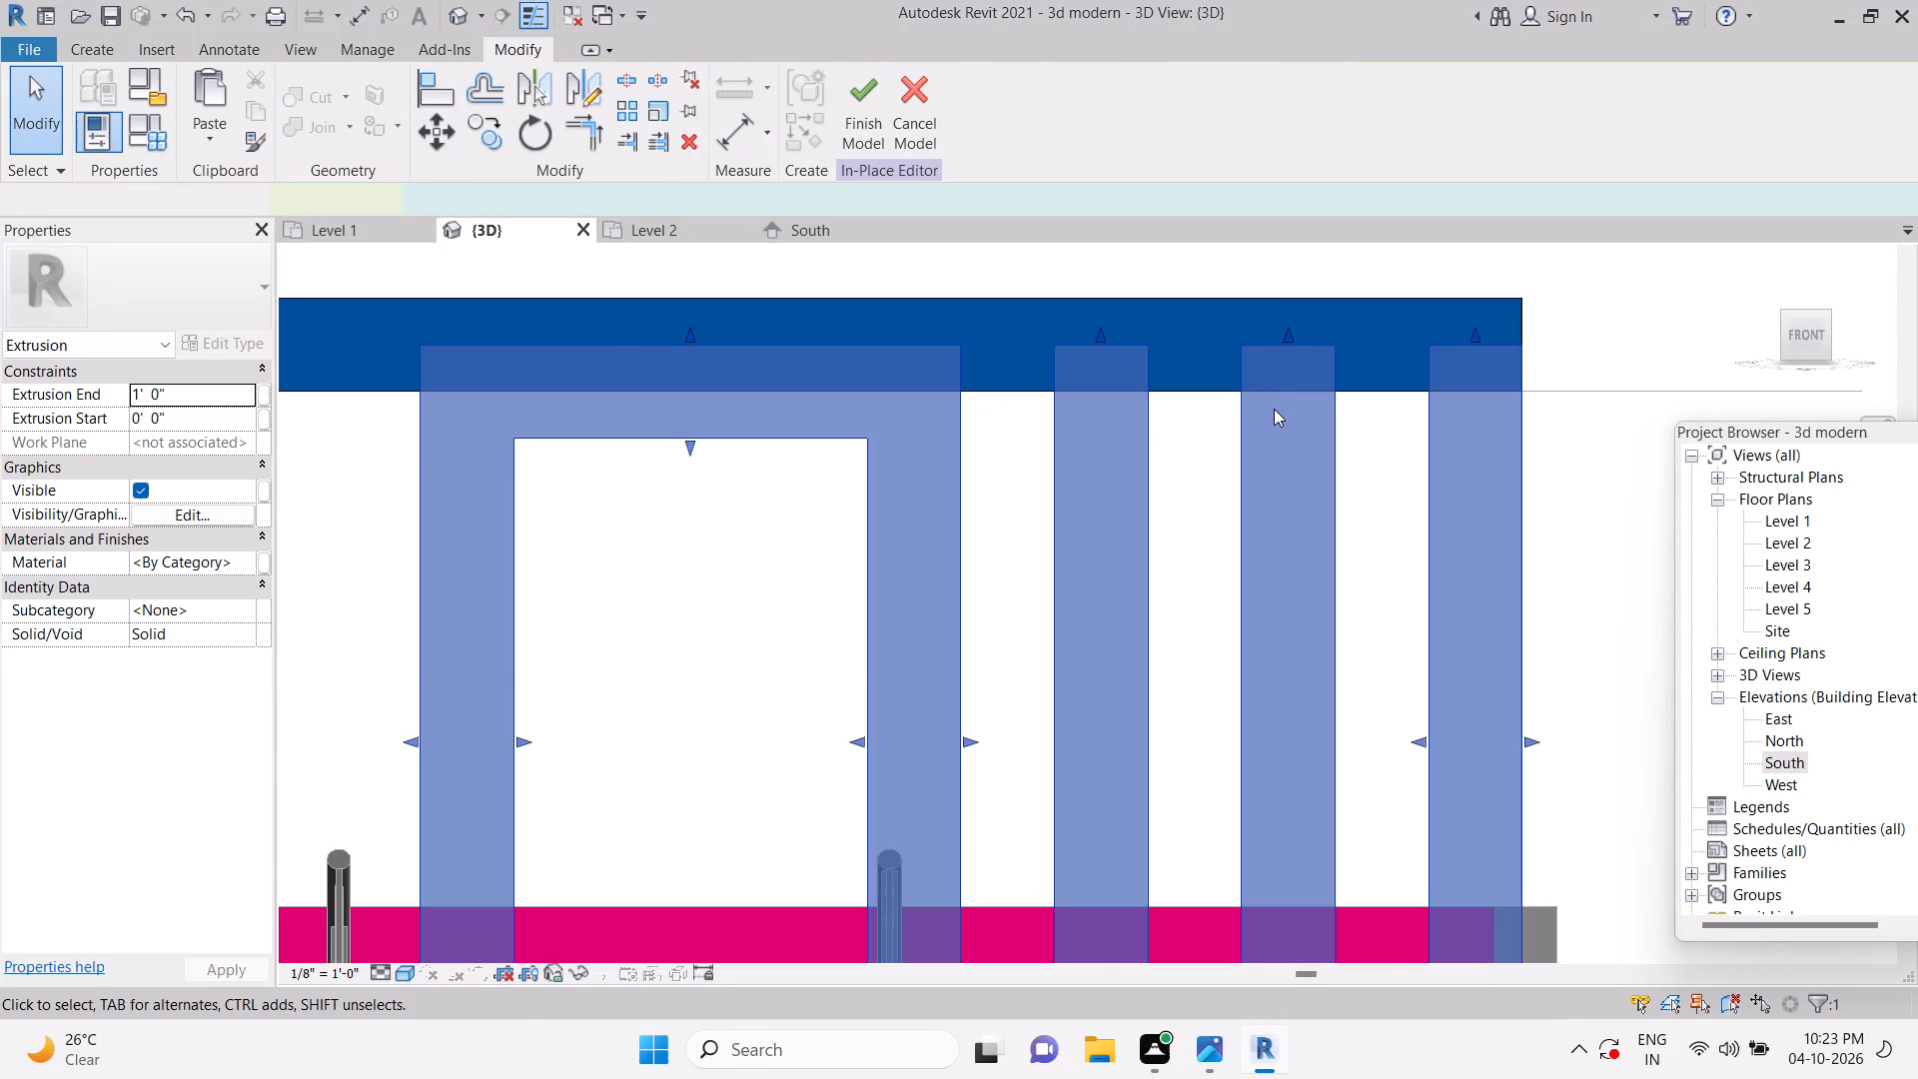
pyautogui.press('Escape')
pyautogui.click(868, 136)
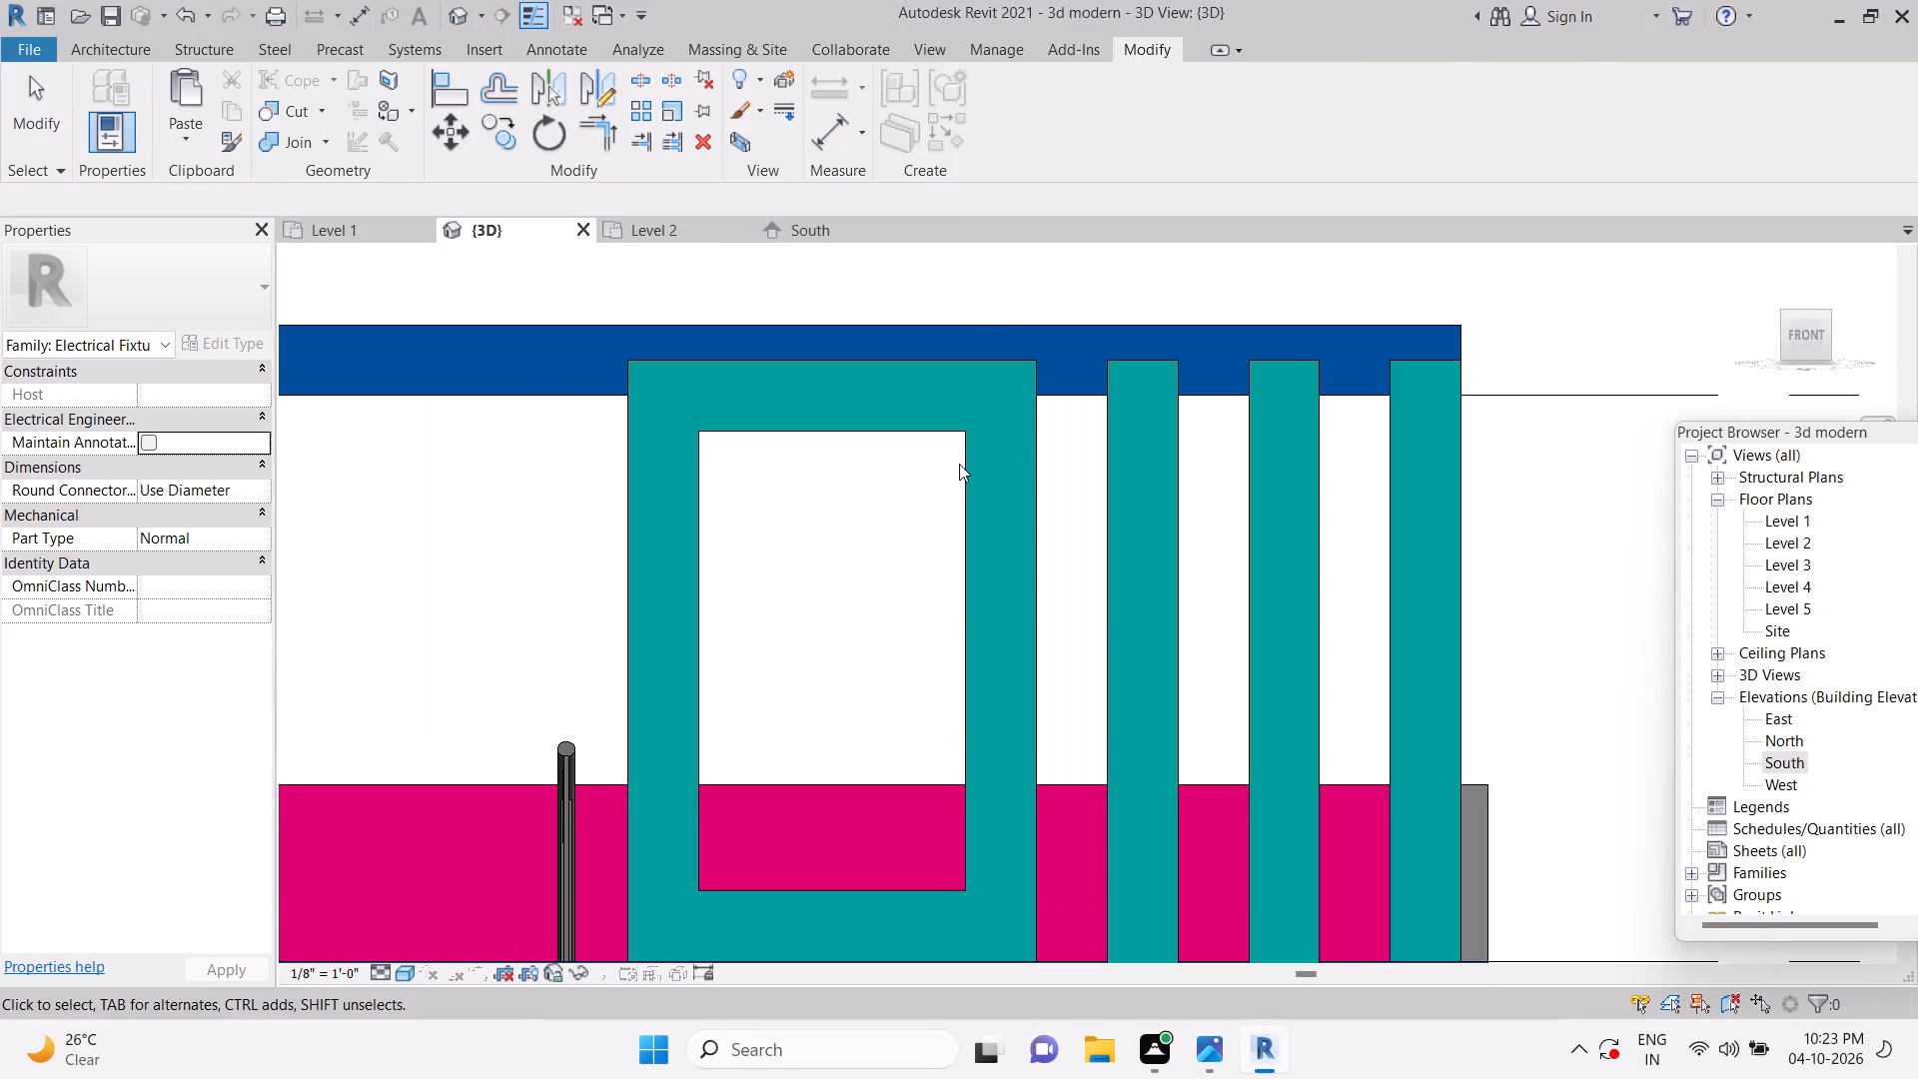
# Edit the top blue band's extrusion sketch, moving its rectangle up until the bottom edge meets the teal strips' tops, and finish the sketch.
pyautogui.scroll(-3, 942, 465)
pyautogui.press('Escape')
pyautogui.click(612, 372)
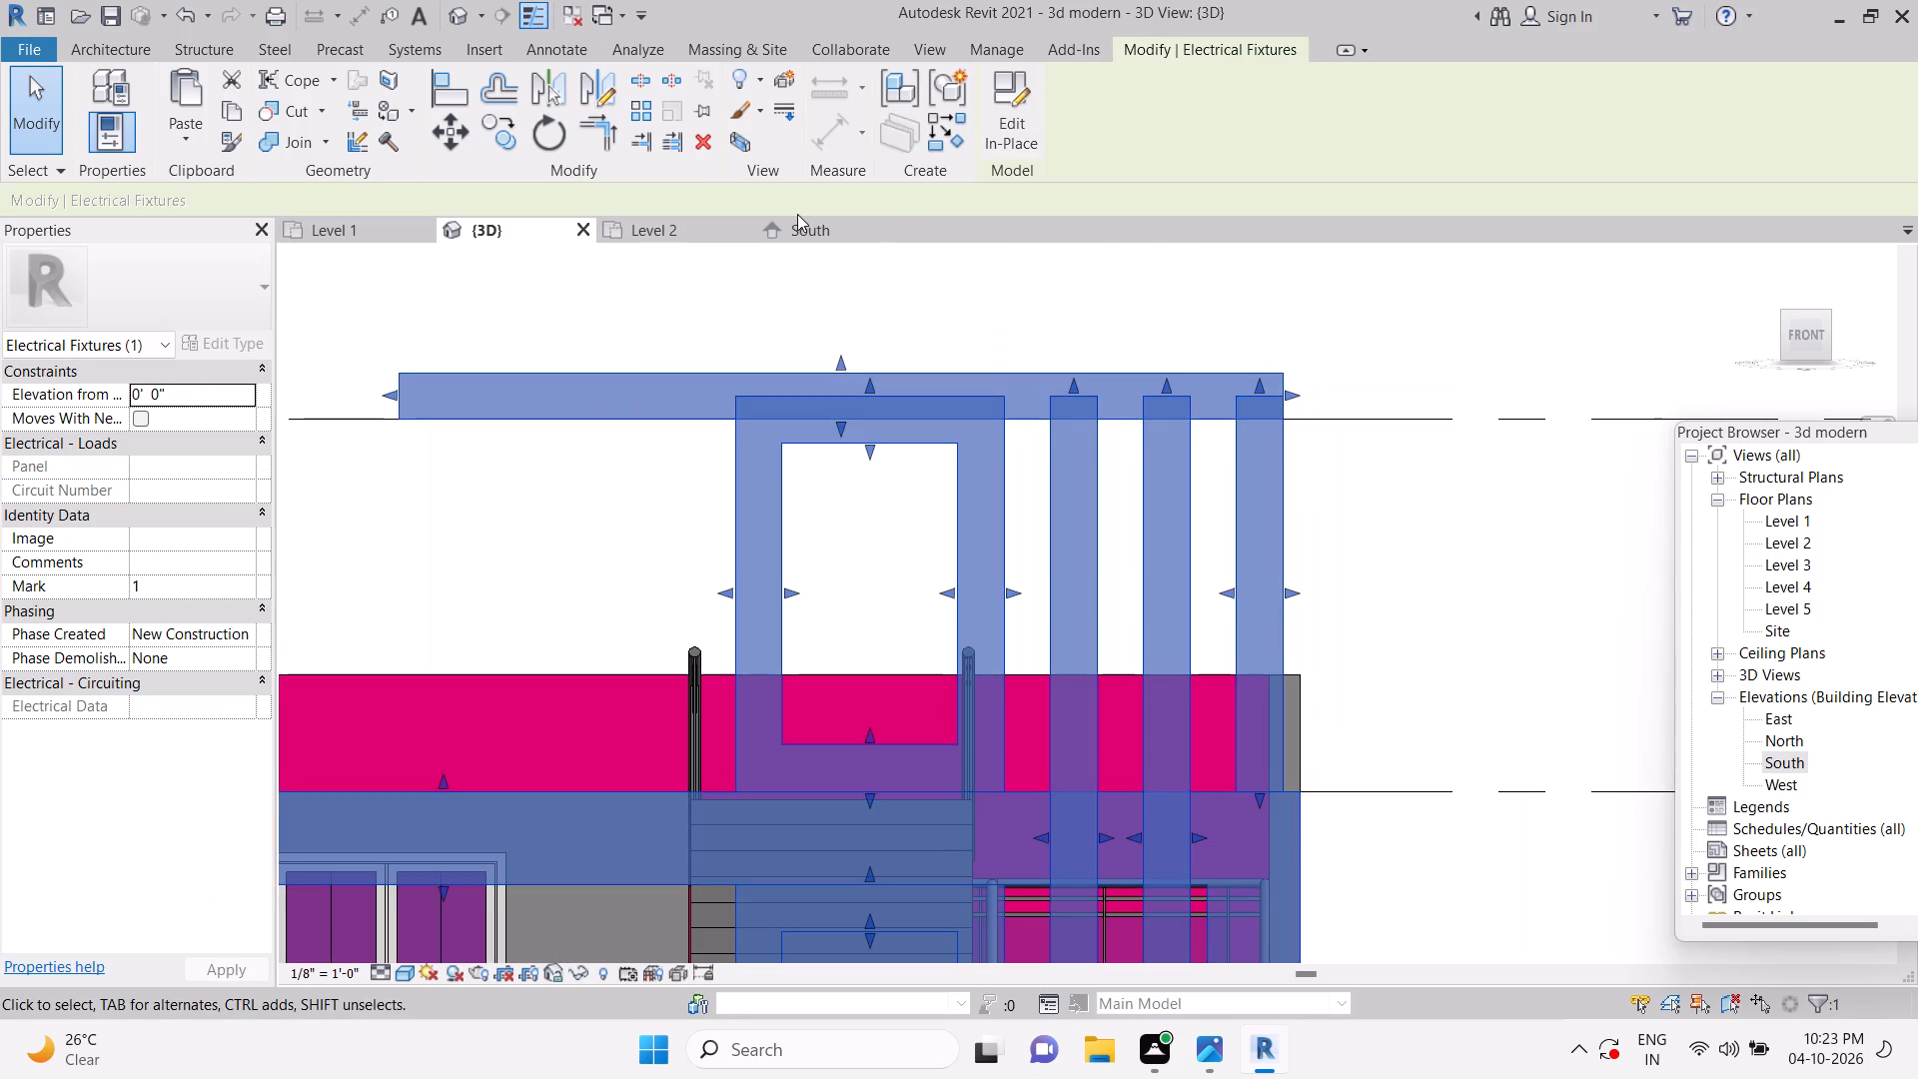
pyautogui.click(994, 105)
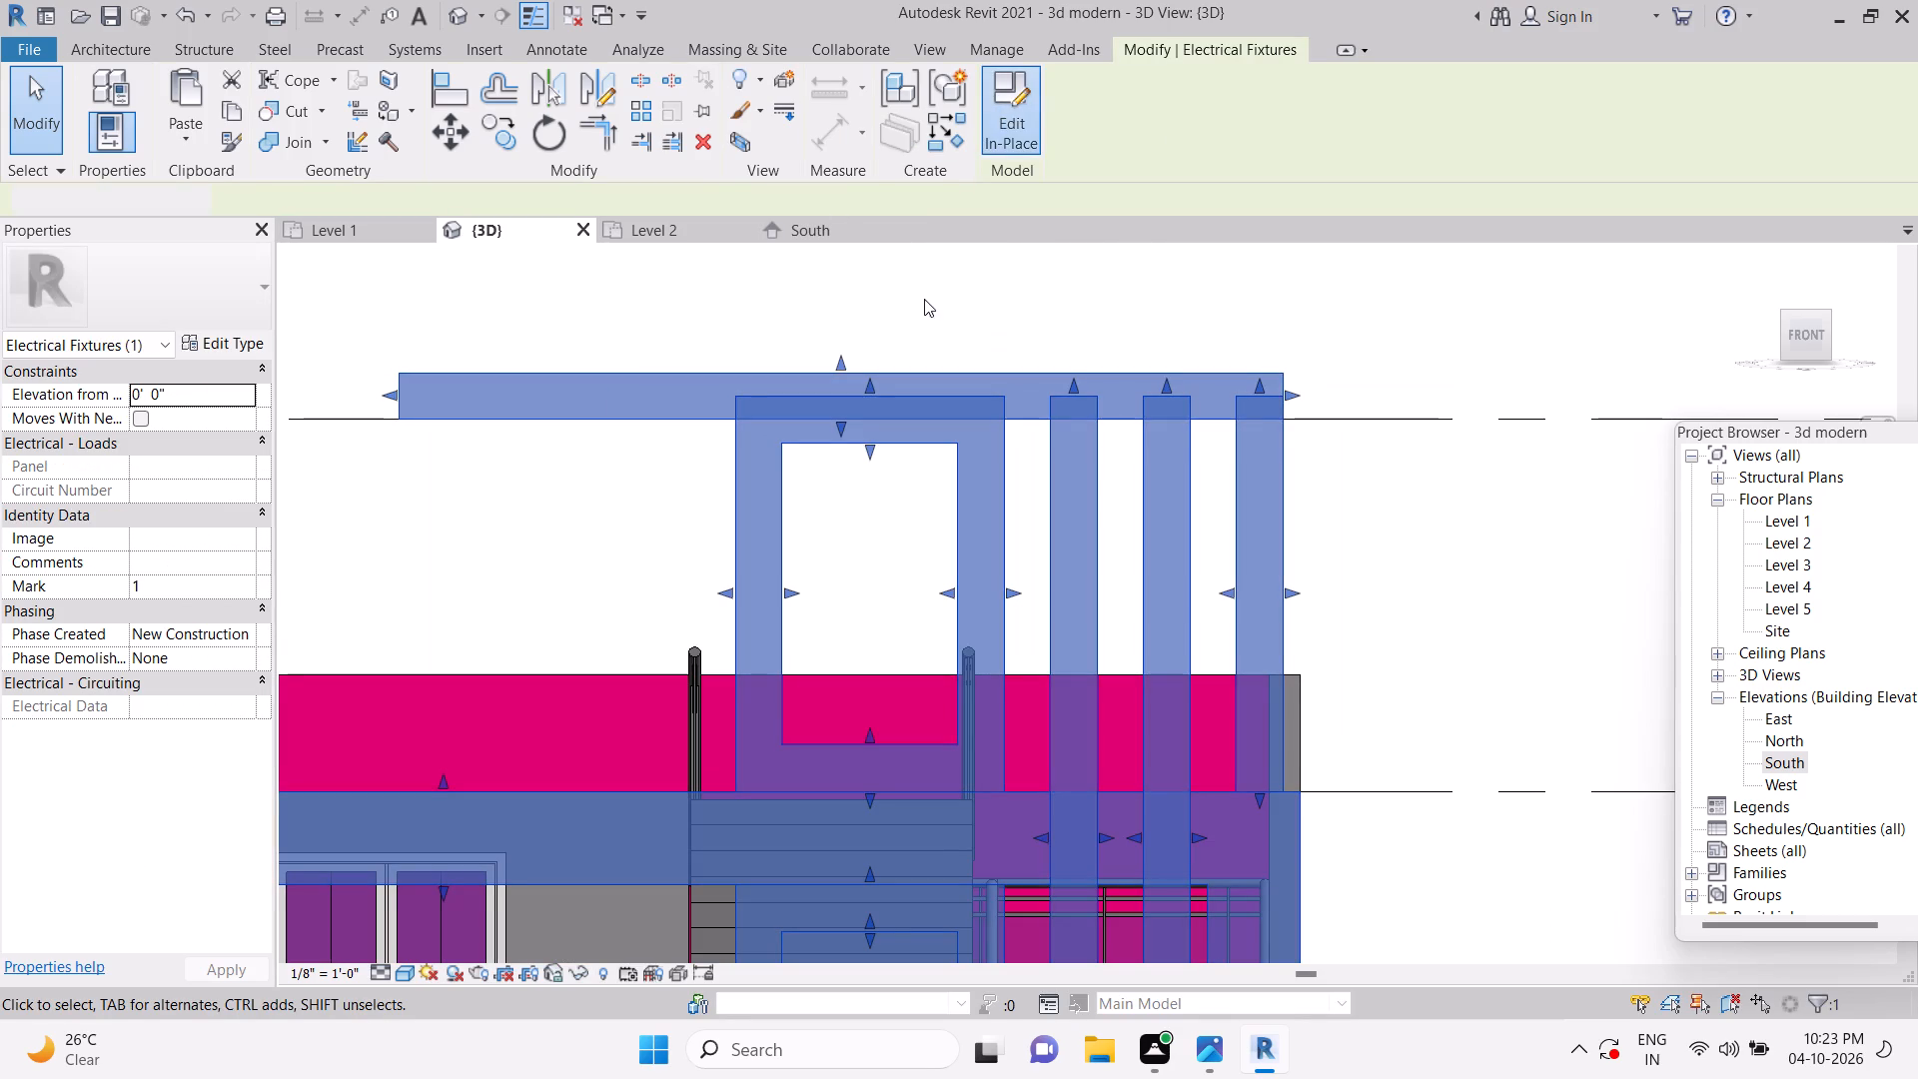
pyautogui.click(590, 376)
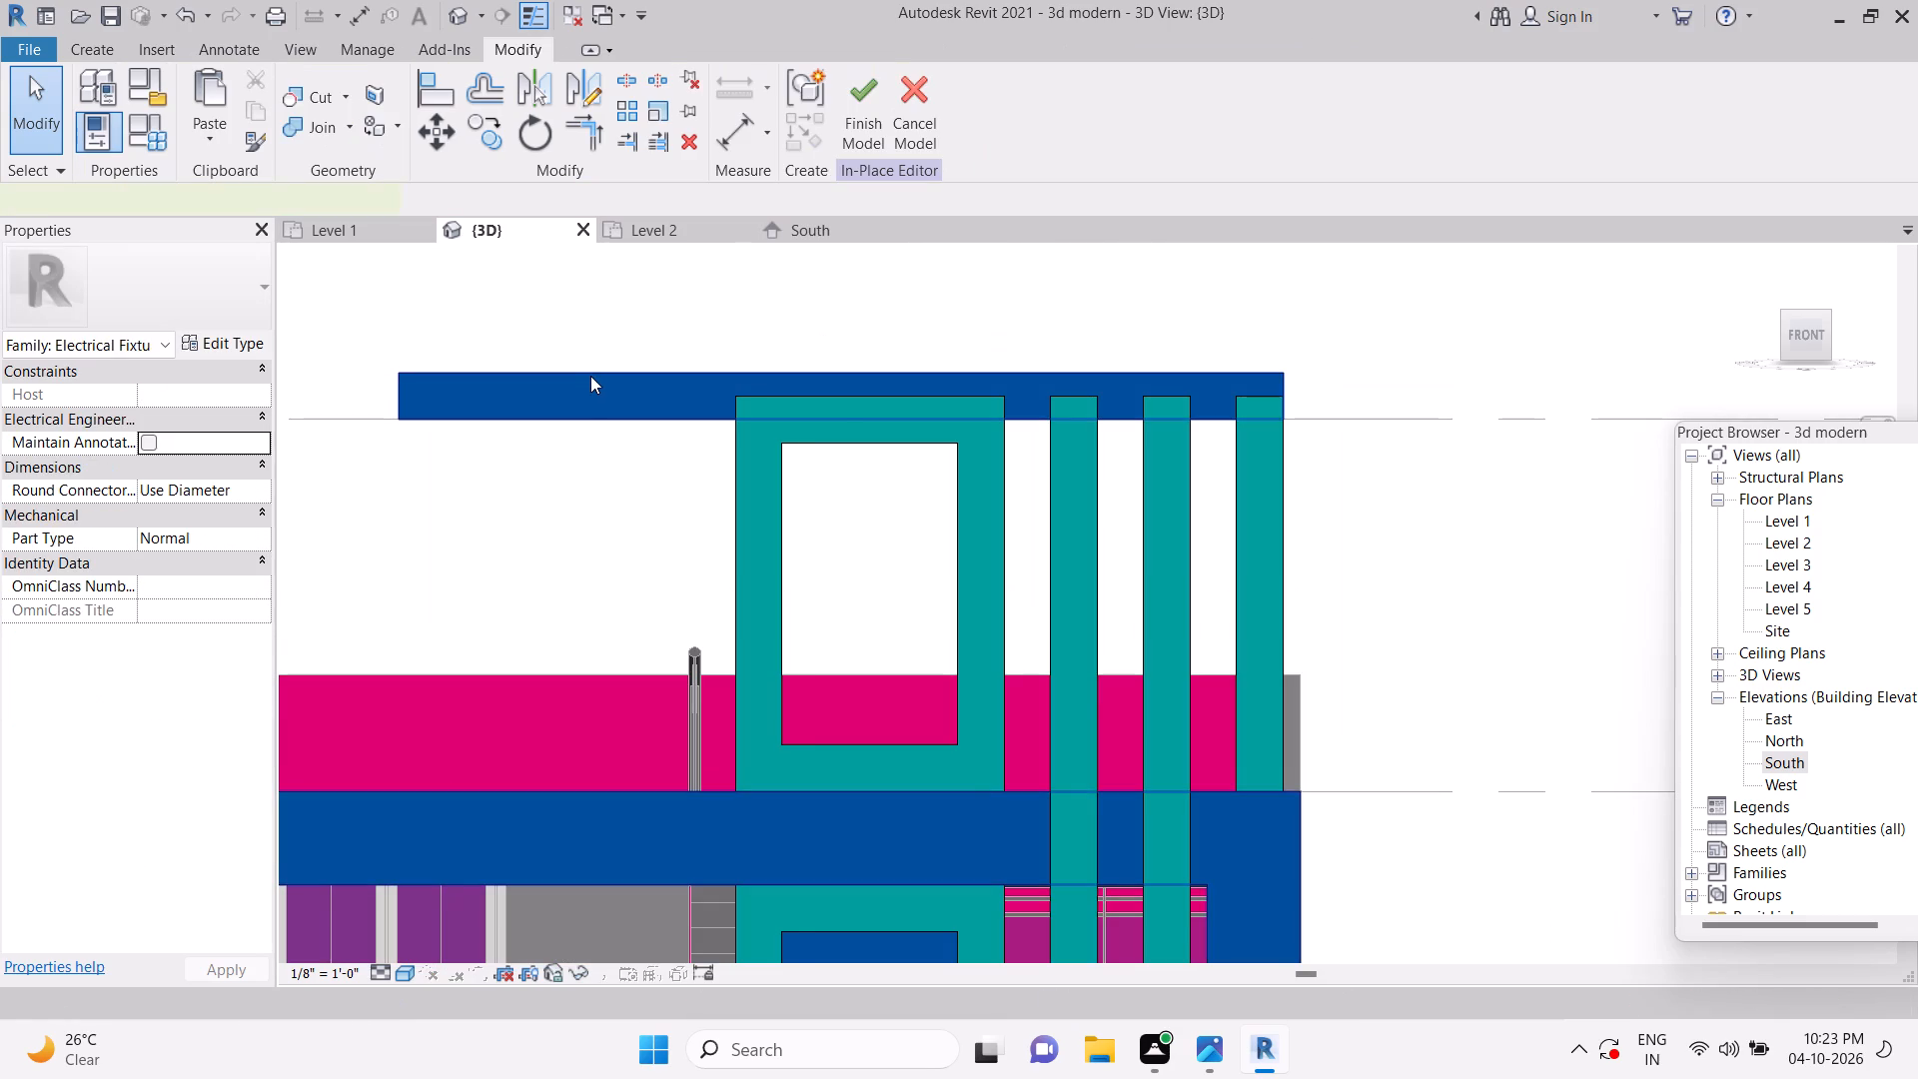
pyautogui.click(866, 117)
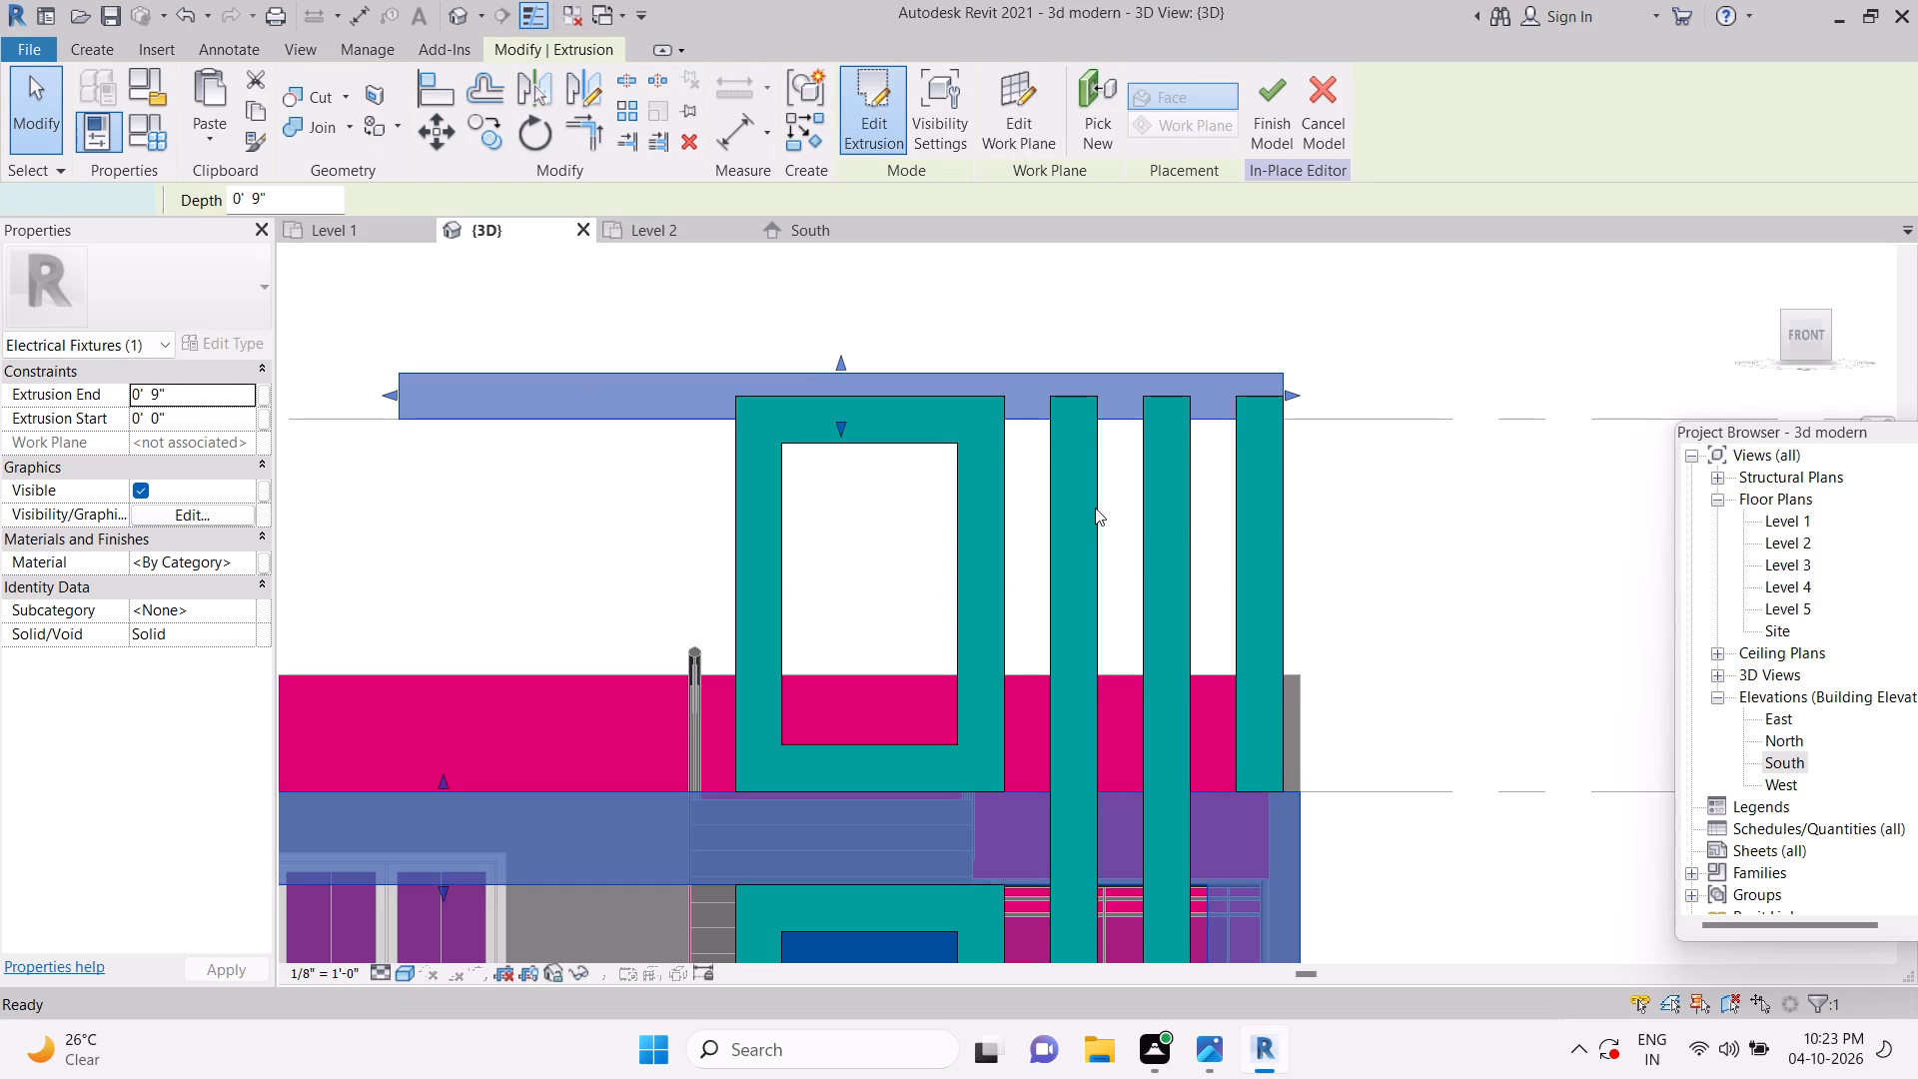
pyautogui.press('Tab')
pyautogui.click(1039, 427)
pyautogui.scroll(4, 988, 413)
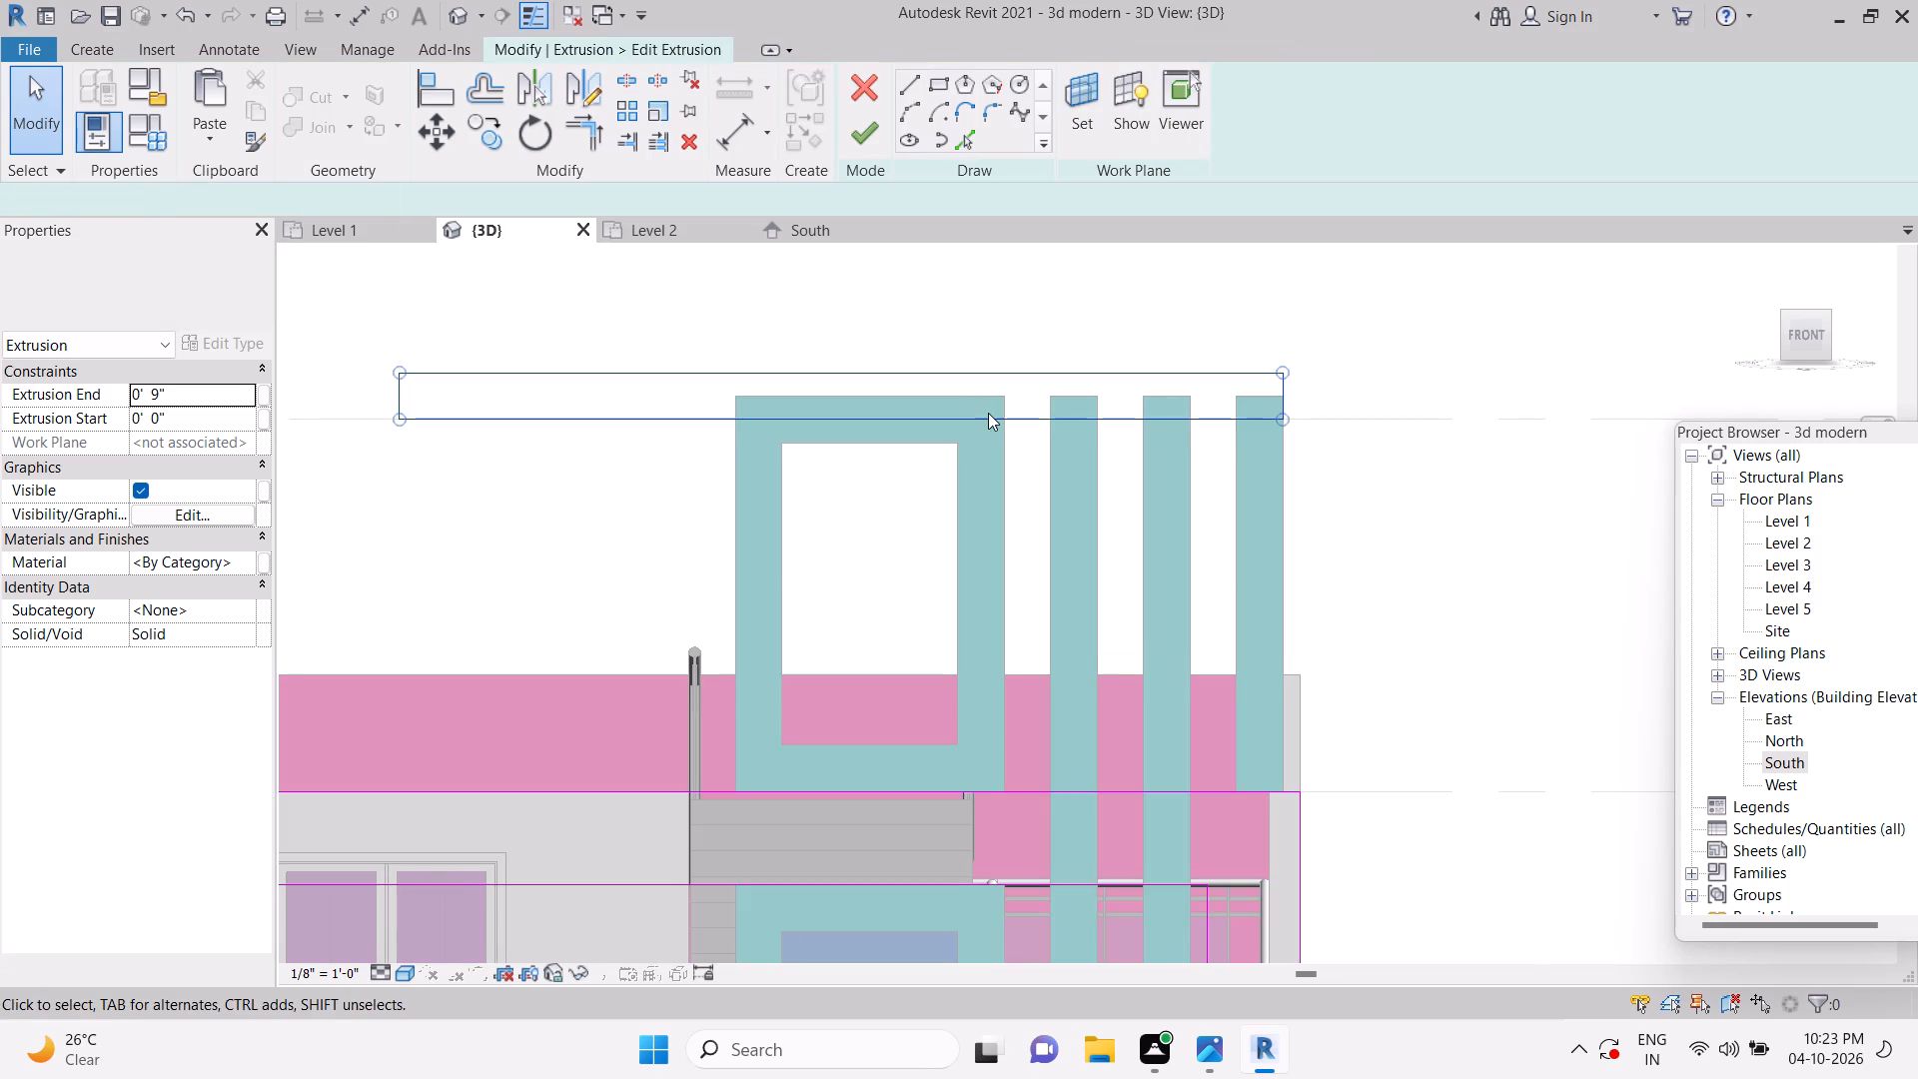
pyautogui.moveTo(1042, 422); pyautogui.dragTo(1040, 381)
pyautogui.press('Escape')
pyautogui.press('Escape')
pyautogui.press('Escape')
pyautogui.scroll(-4, 1045, 357)
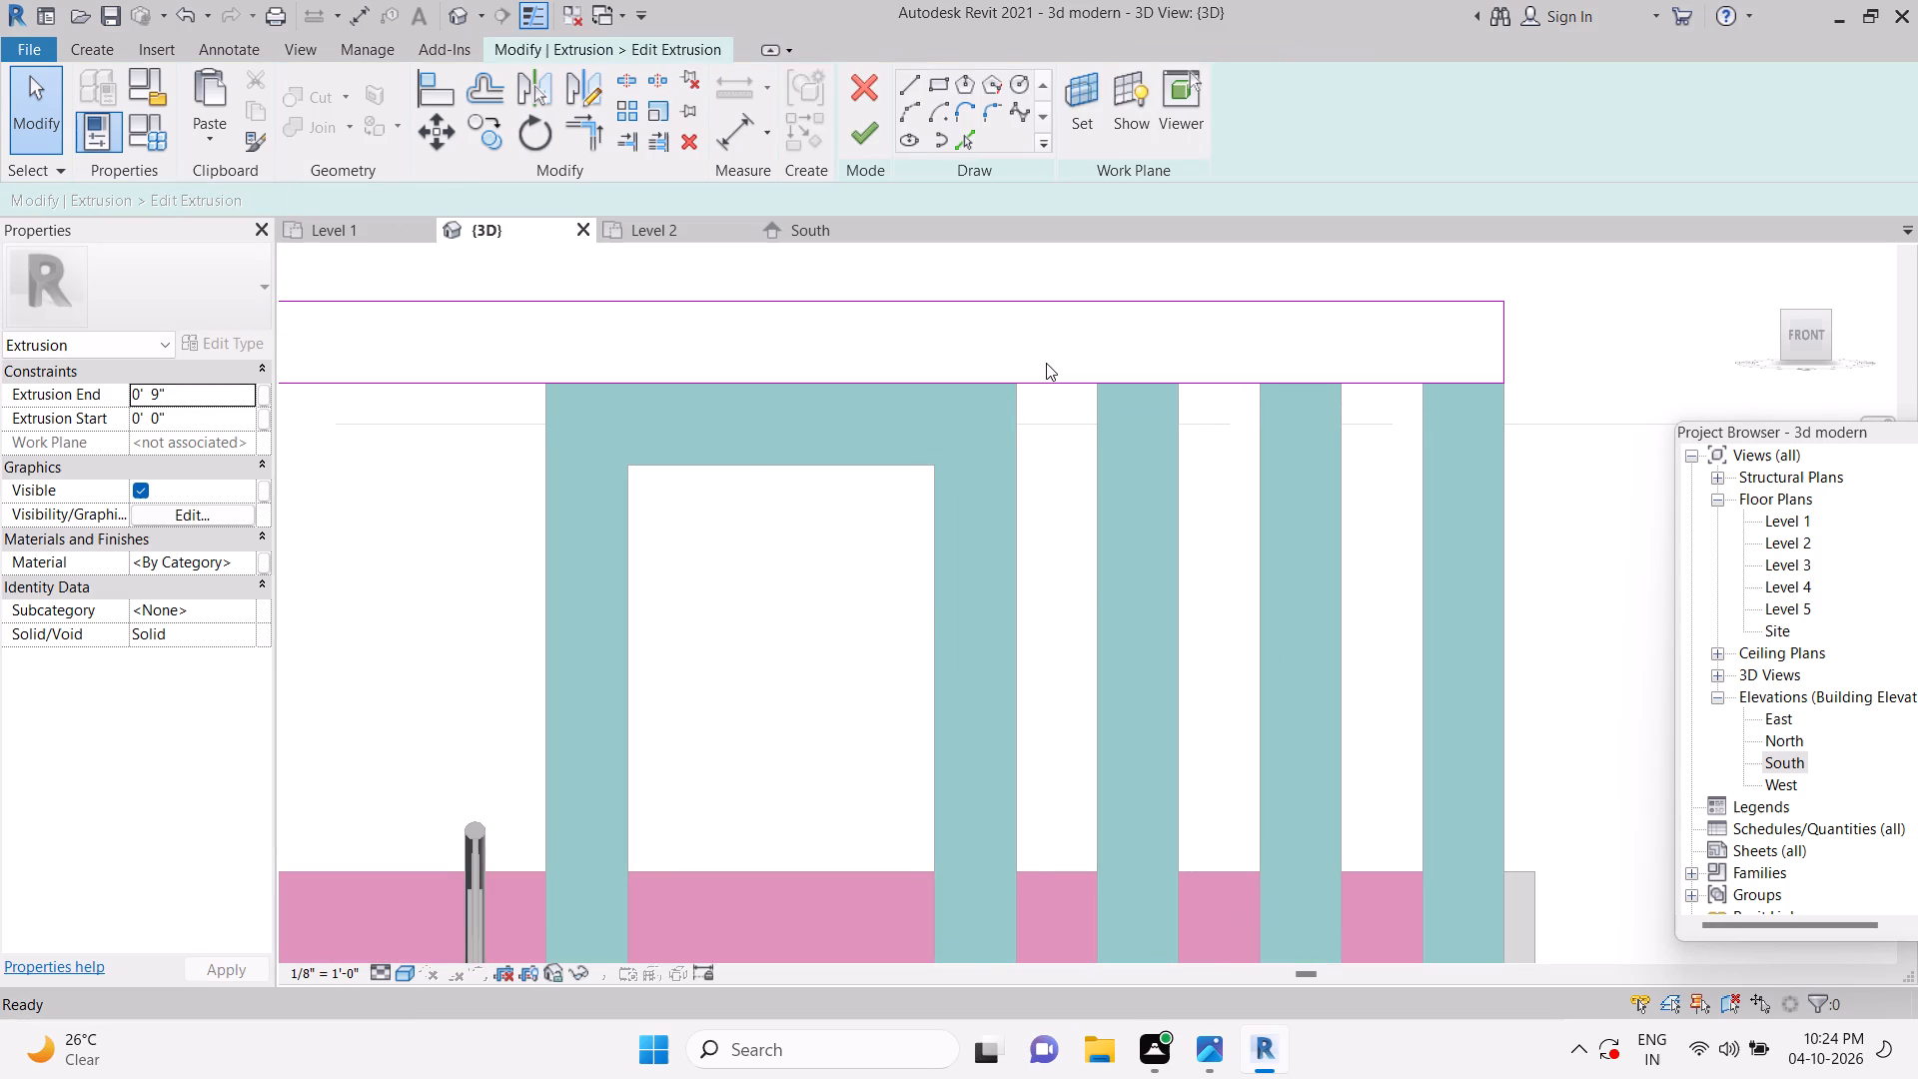
pyautogui.press('Escape')
pyautogui.press('Escape')
pyautogui.click(874, 143)
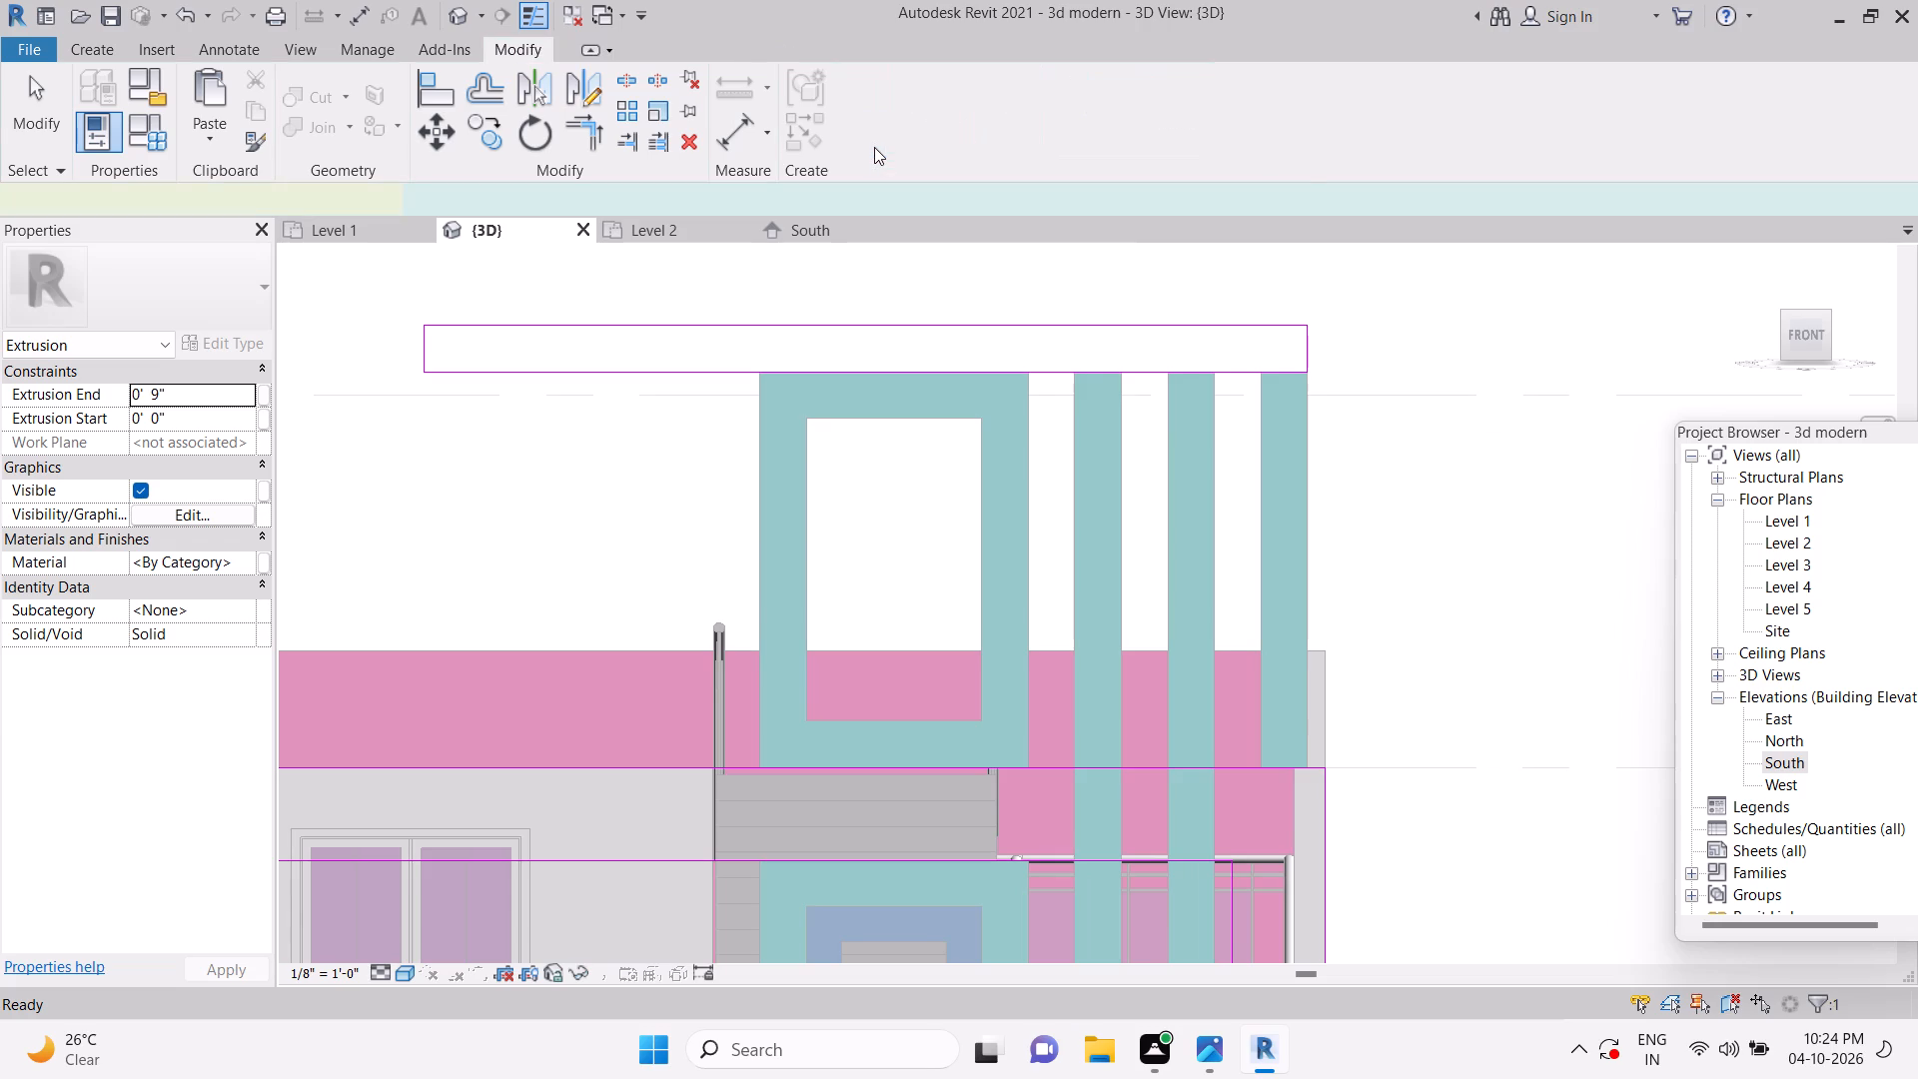
pyautogui.press('Escape')
pyautogui.press('Escape')
pyautogui.press('Escape')
pyautogui.press('Escape')
# Finish the in-place model and save the project.
pyautogui.scroll(-6, 1165, 435)
pyautogui.press('Escape')
pyautogui.press('Escape')
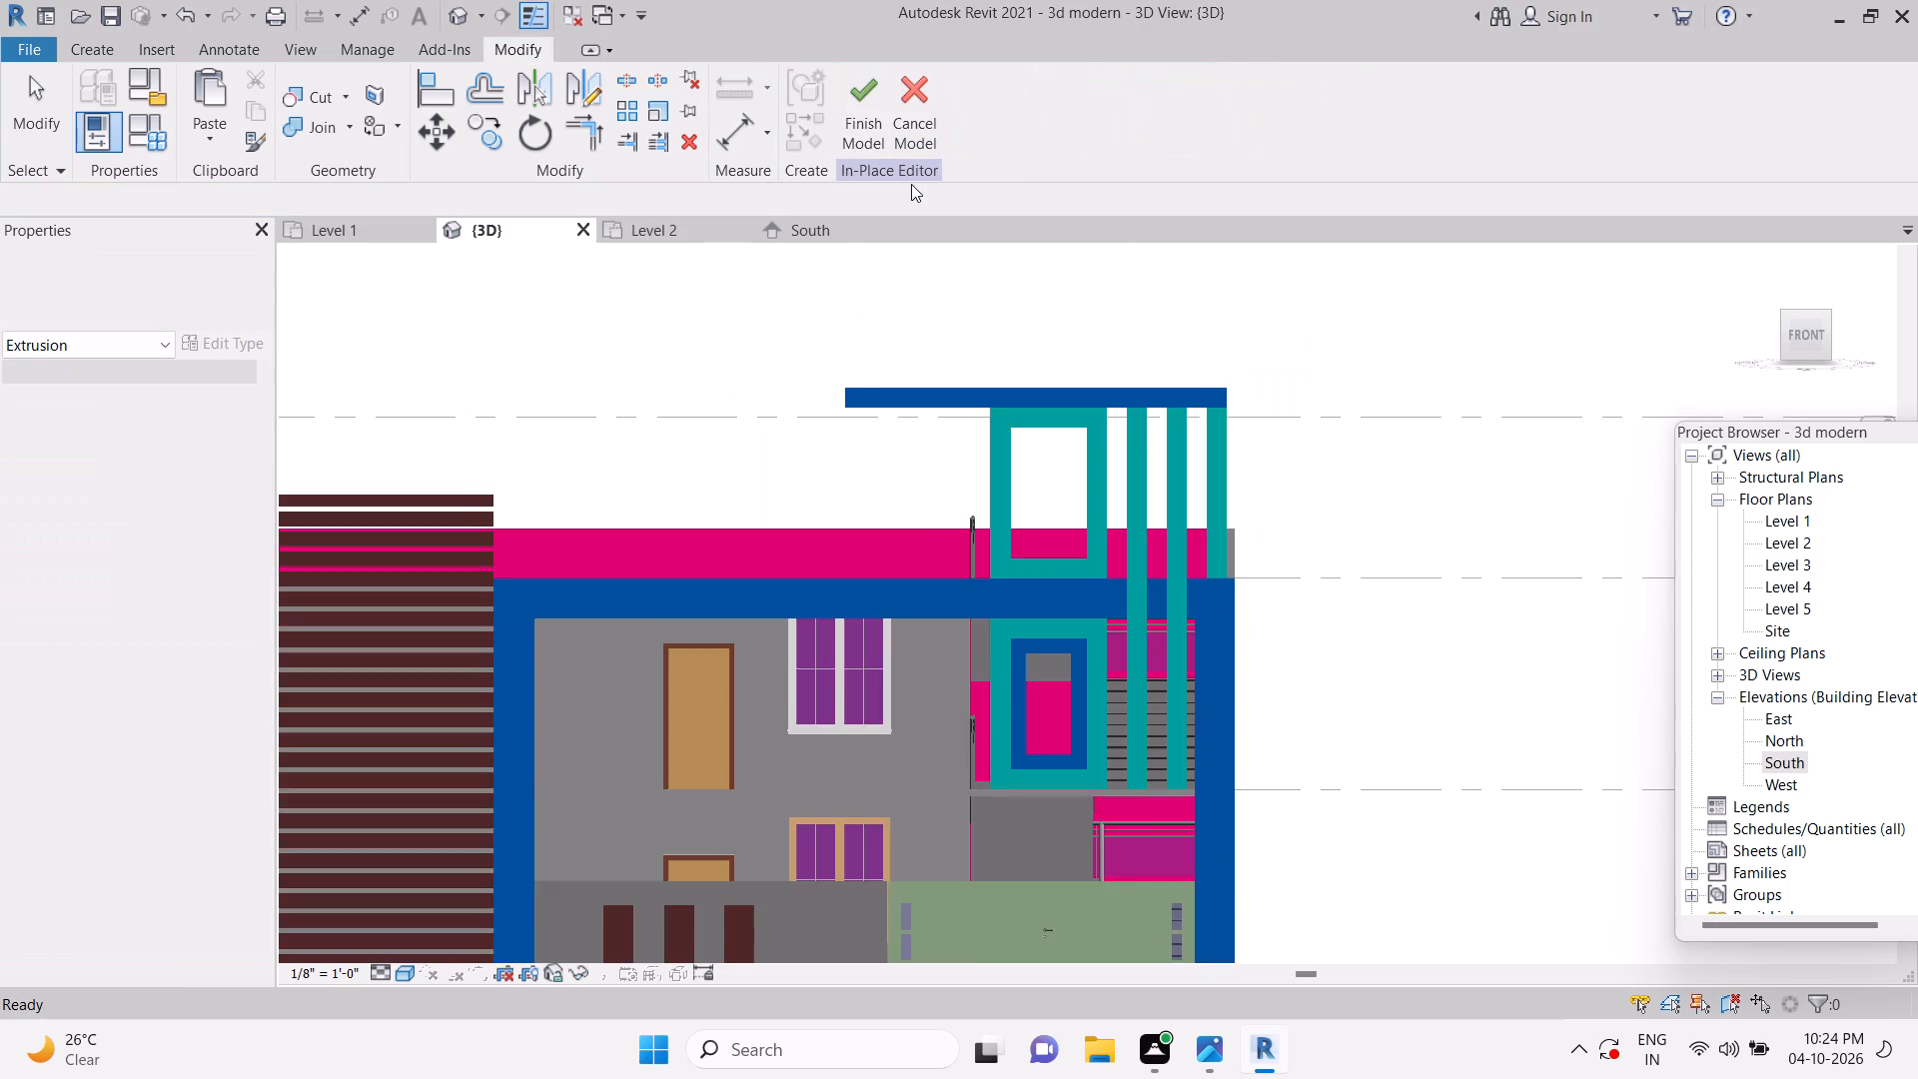
pyautogui.click(873, 132)
pyautogui.press('Escape')
pyautogui.press('Escape')
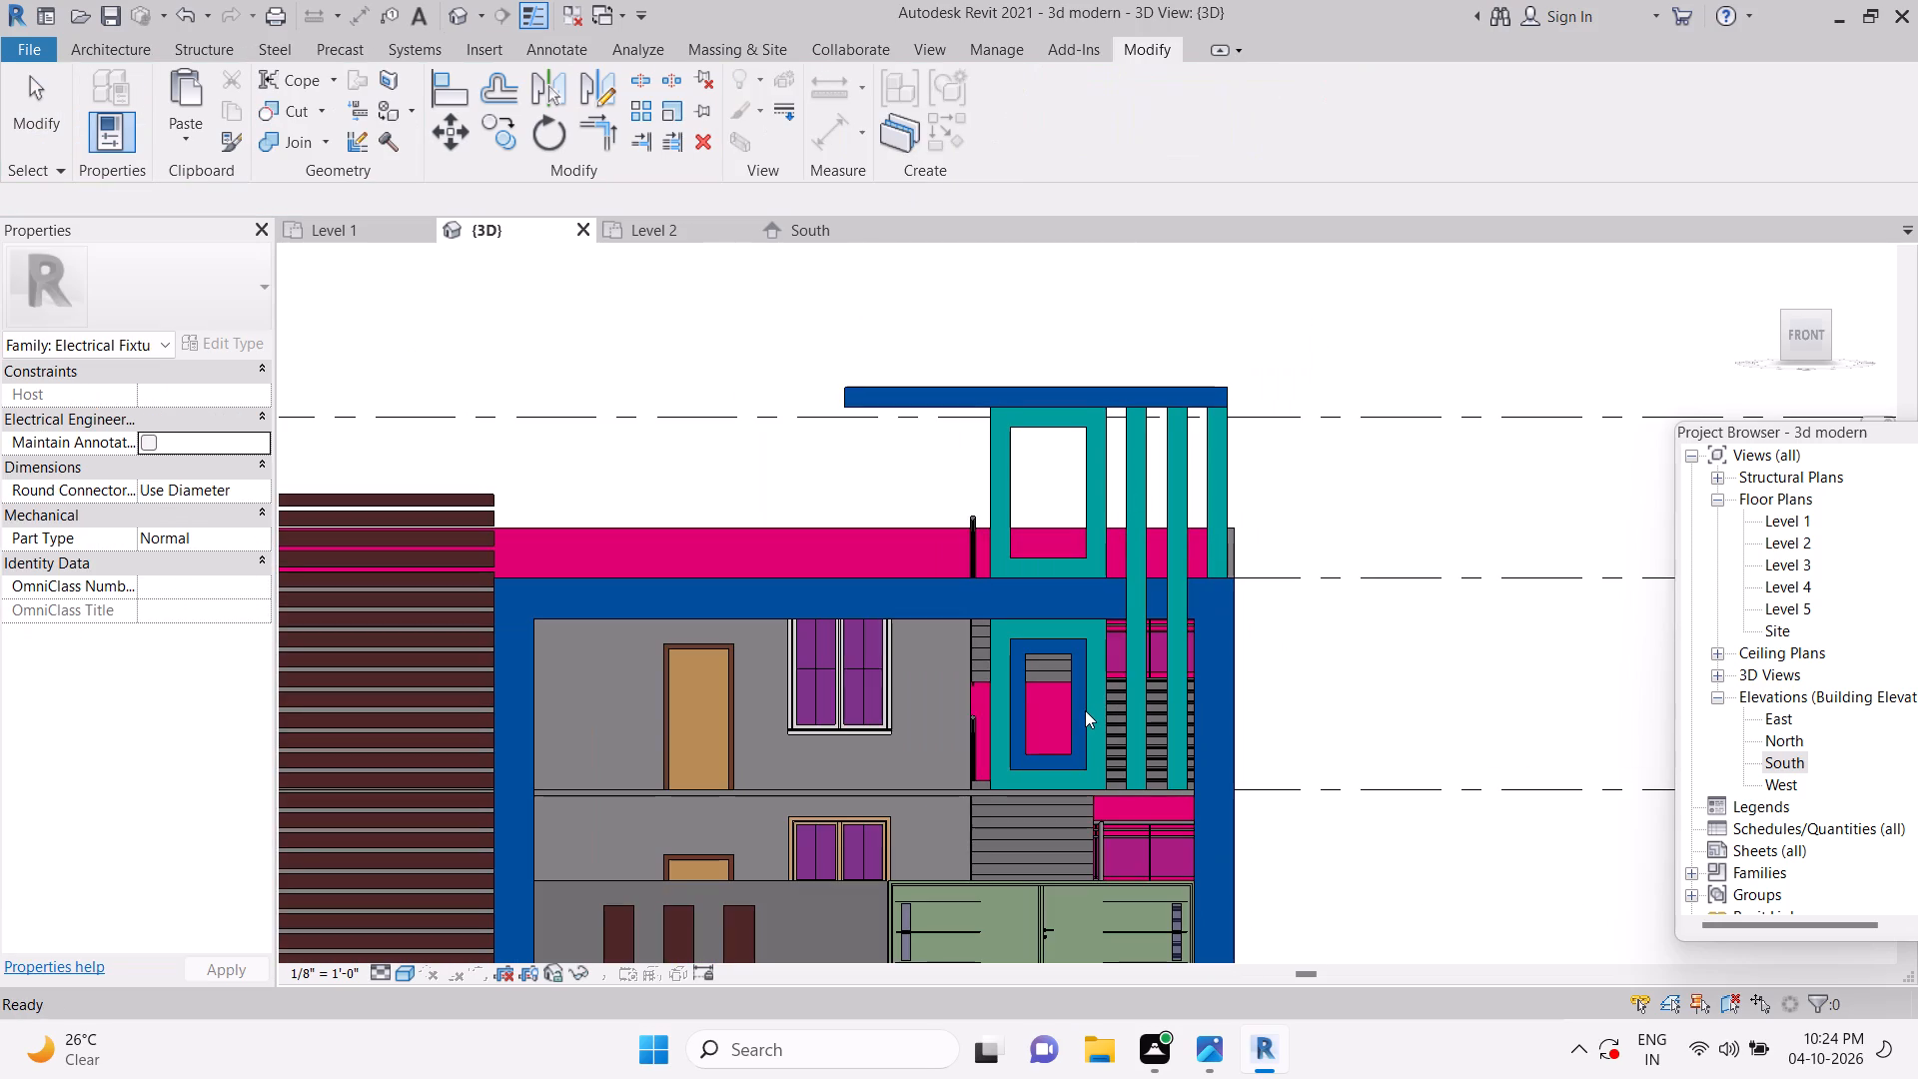
pyautogui.hotkey('ctrl', 's')
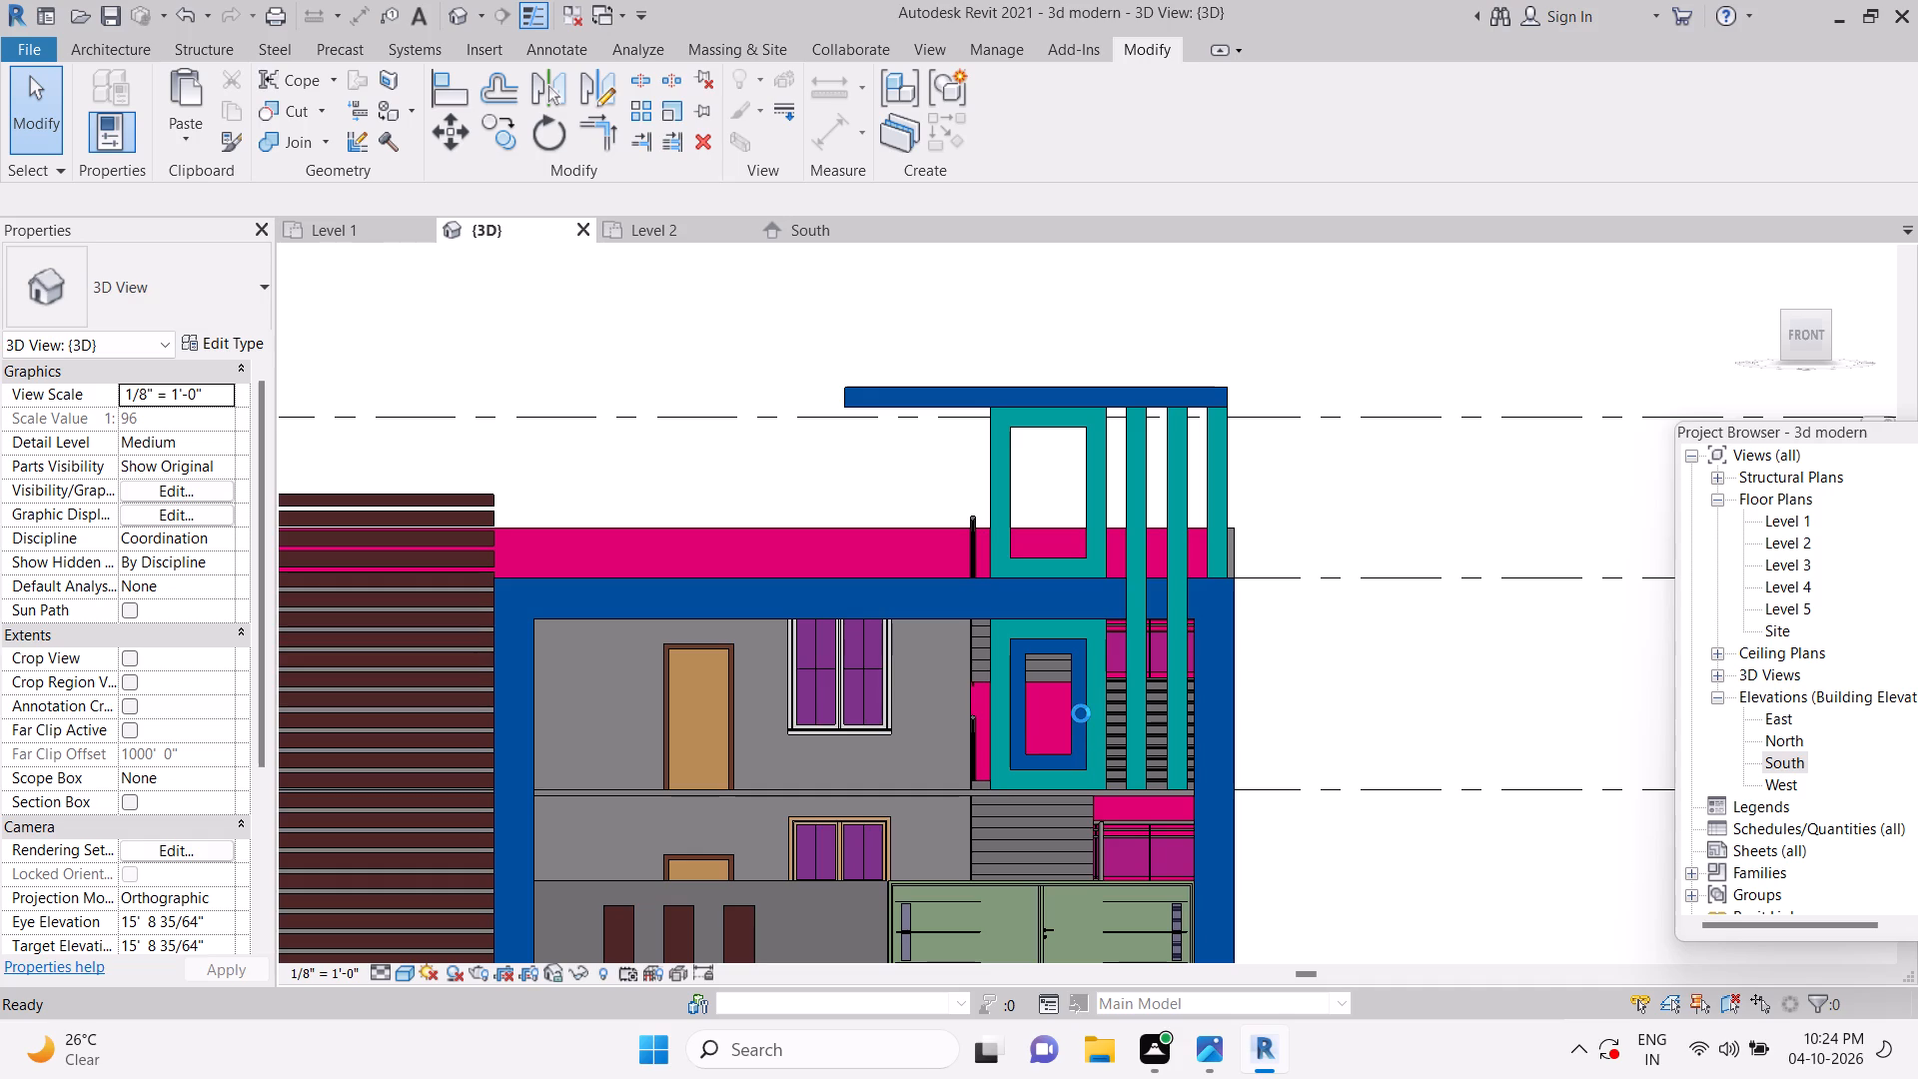
# Mirror the blue inner frame into the upper teal opening about a drawn horizontal axis midway through the Level 4 blue band, and finish the model.
pyautogui.scroll(4, 1037, 725)
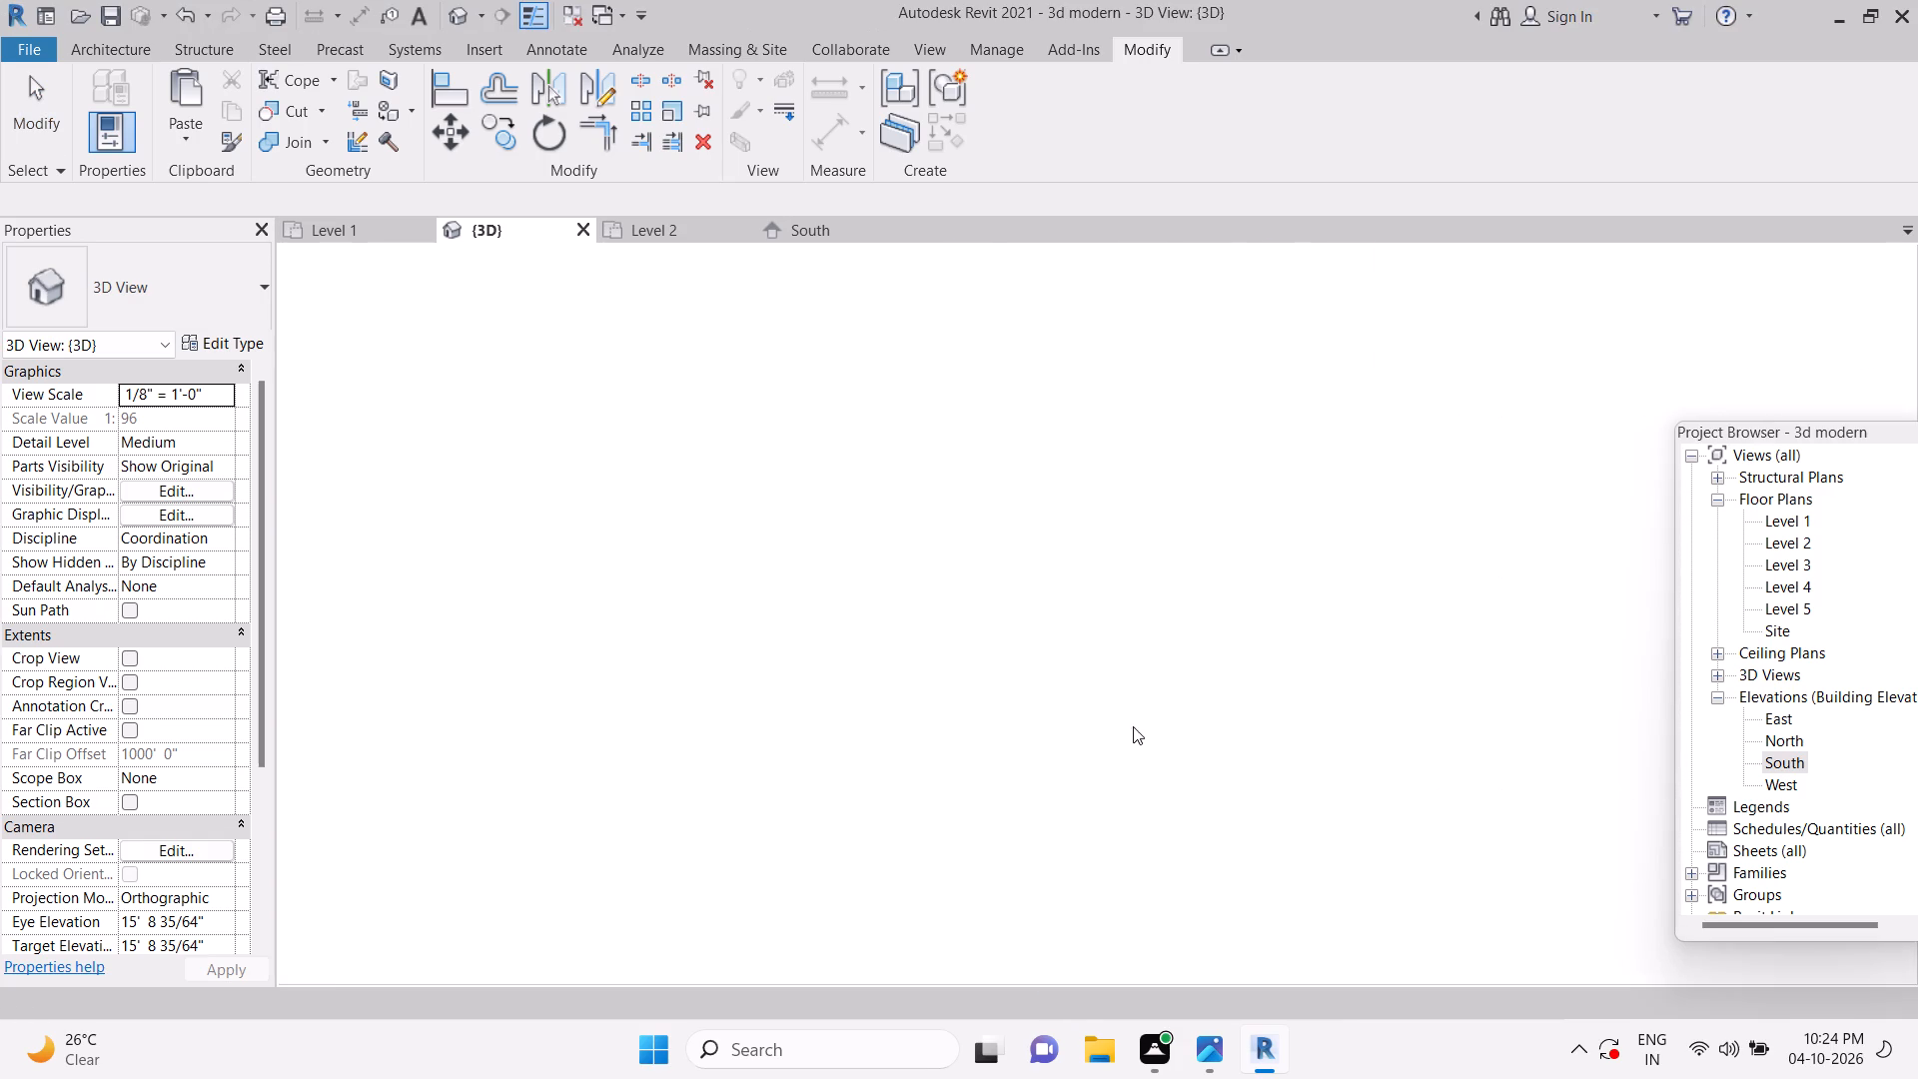
pyautogui.scroll(-1, 1124, 682)
pyautogui.click(1094, 688)
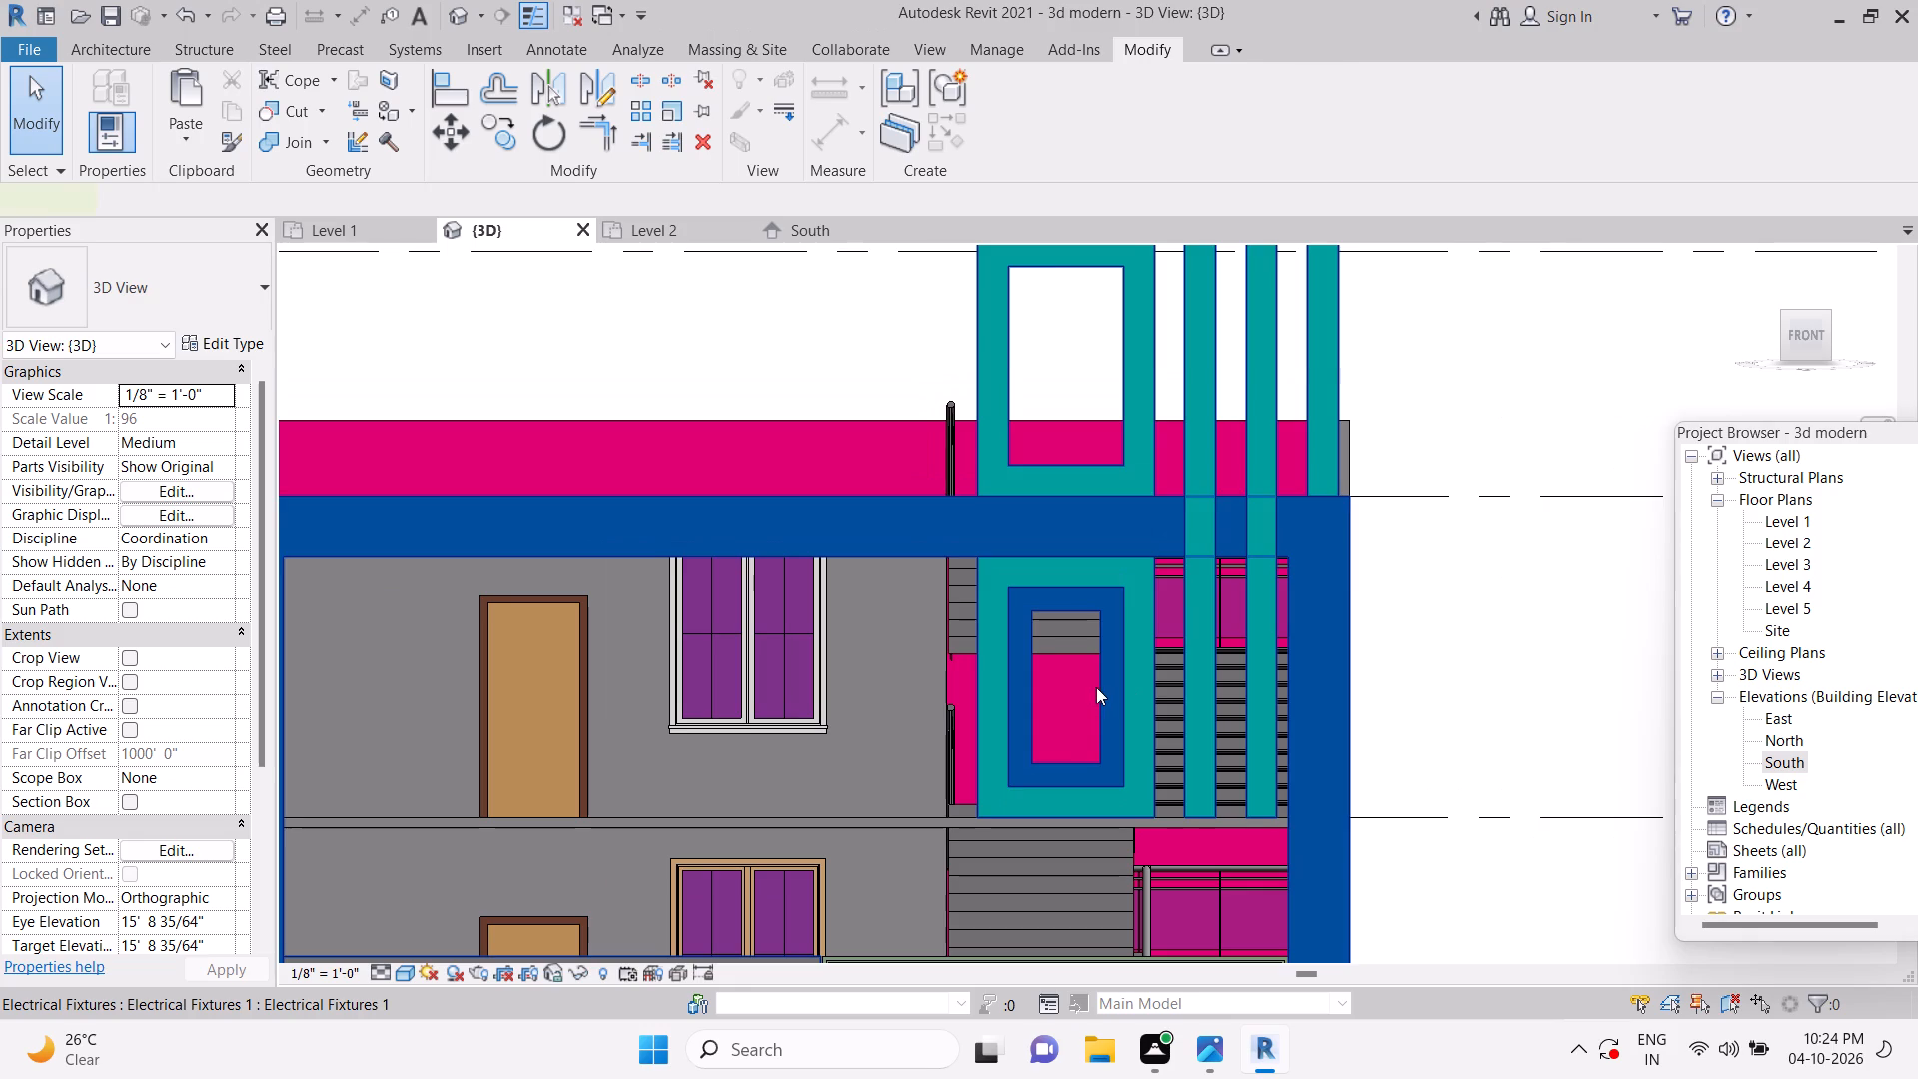
pyautogui.click(1016, 126)
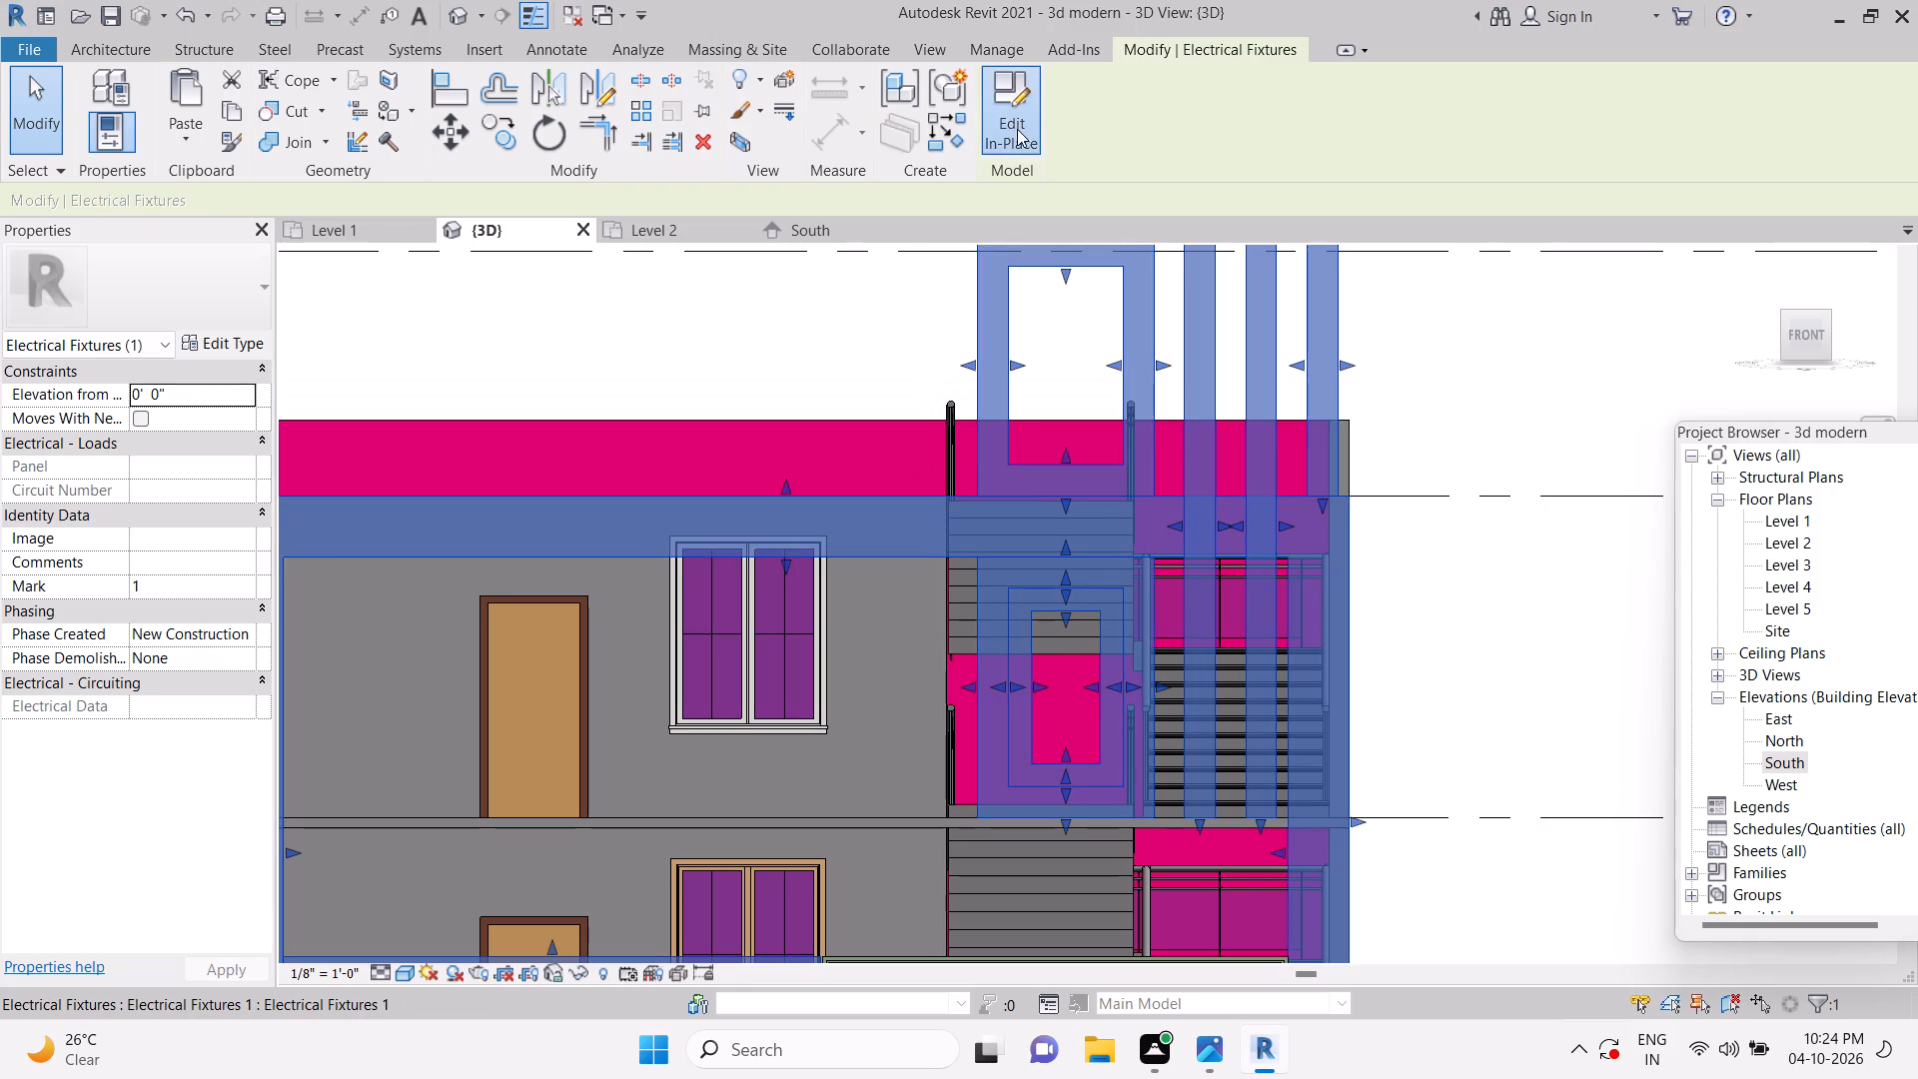
pyautogui.click(1088, 615)
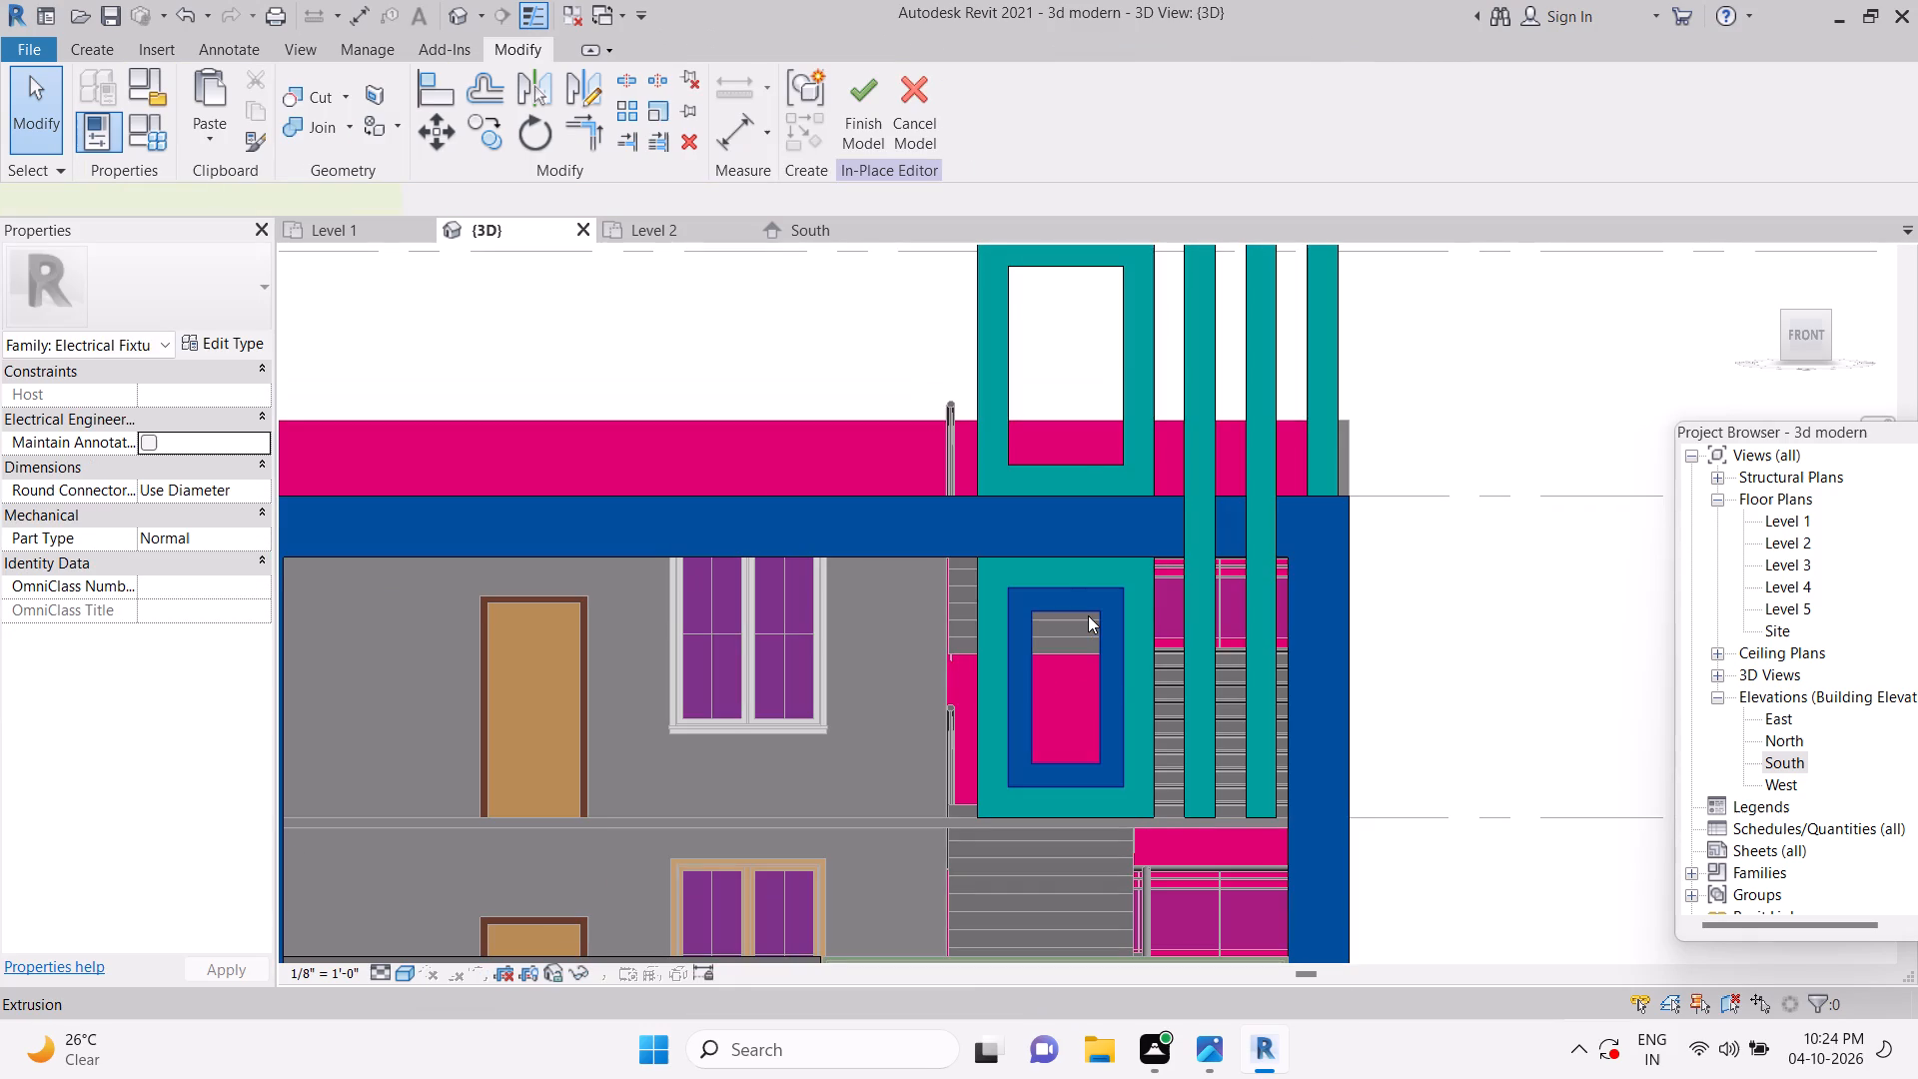
pyautogui.click(578, 90)
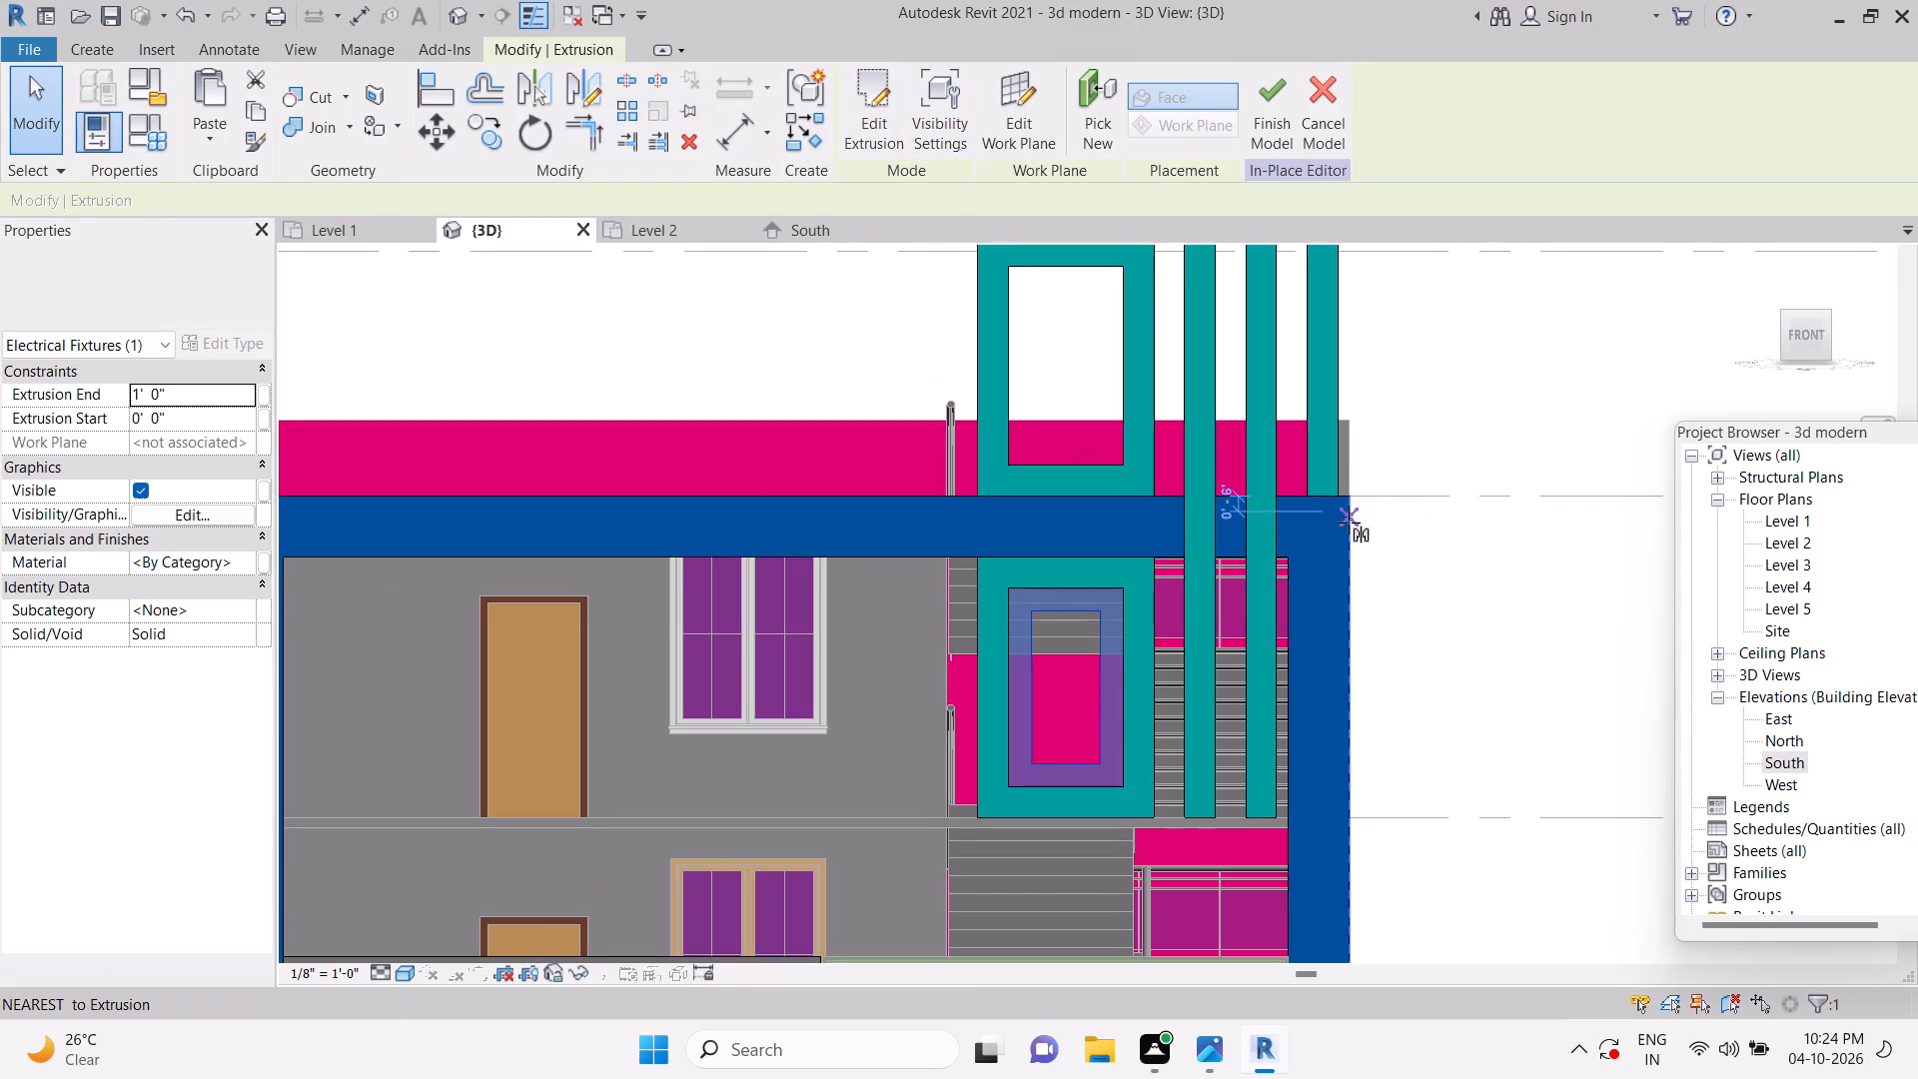
pyautogui.click(1349, 523)
pyautogui.click(1448, 525)
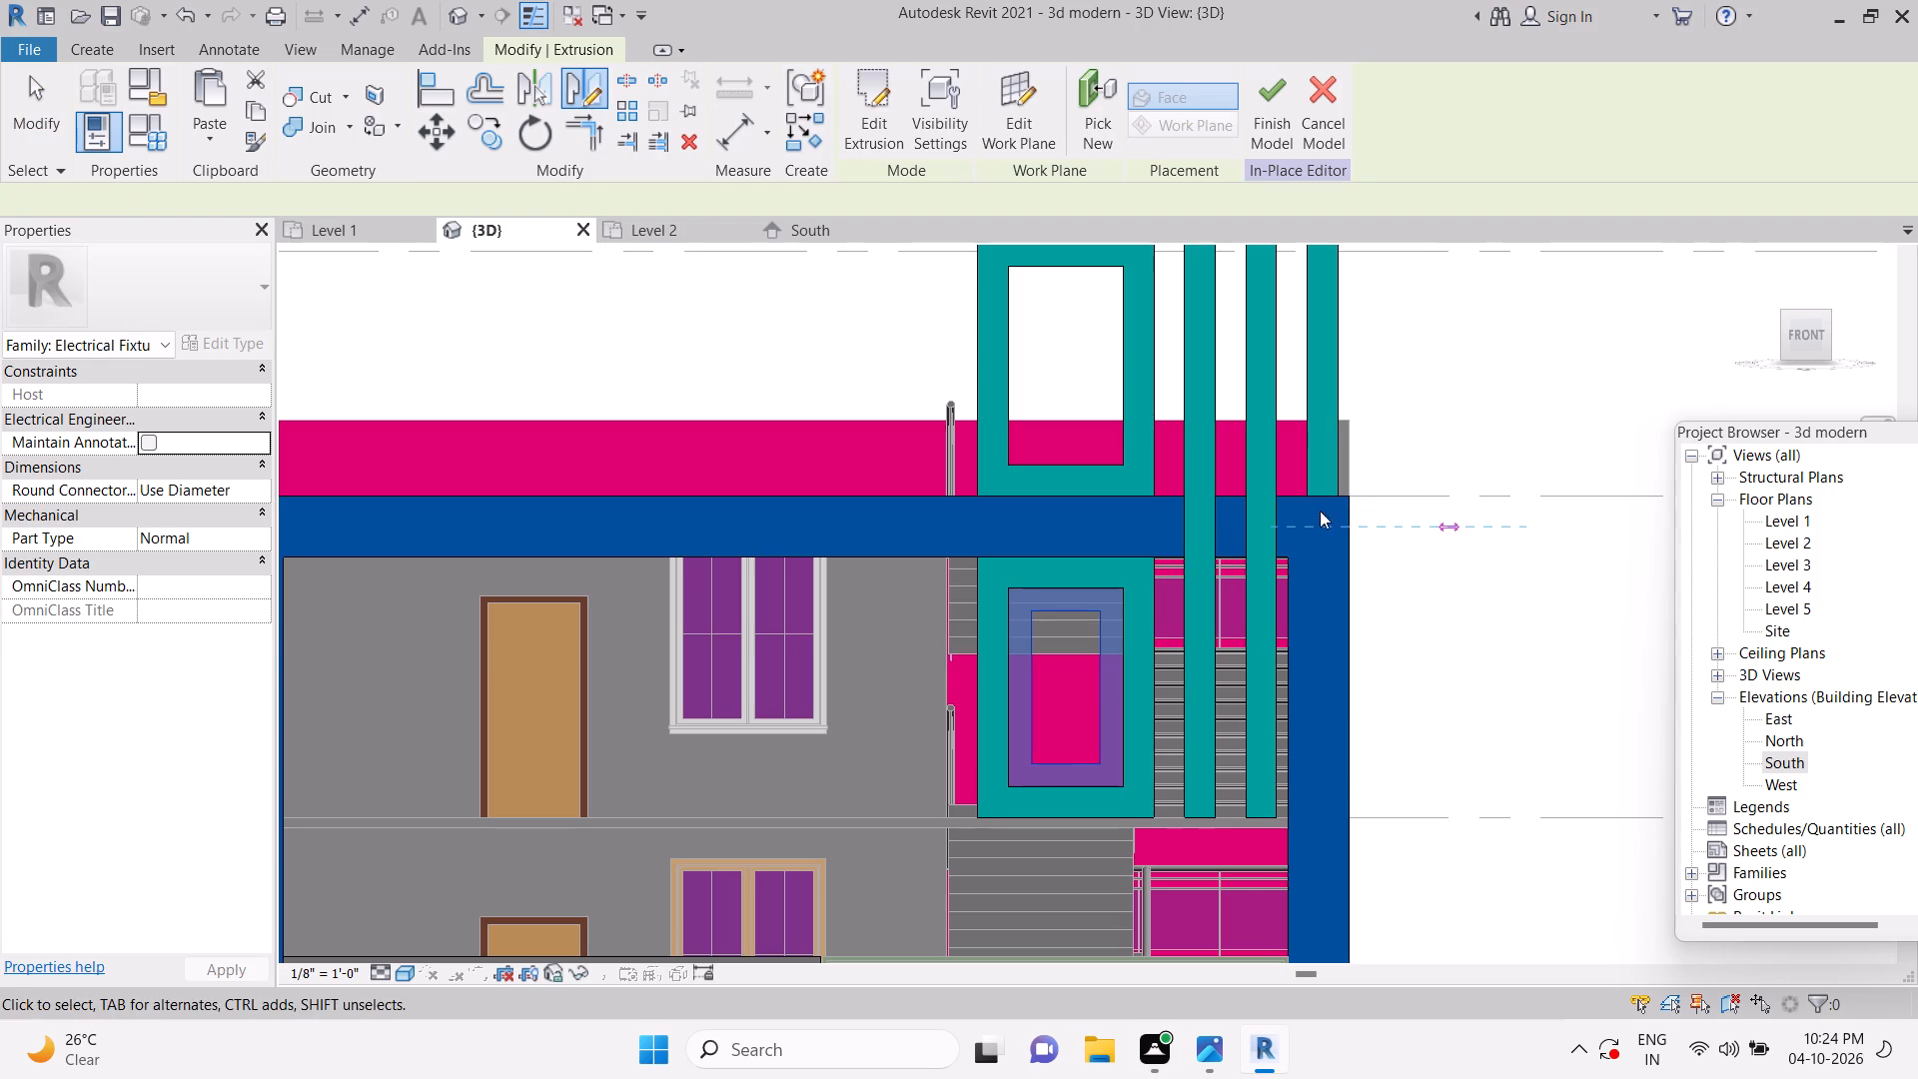
pyautogui.moveTo(1172, 413); pyautogui.dragTo(1170, 493, button='middle')
pyautogui.press('Escape')
pyautogui.press('Escape')
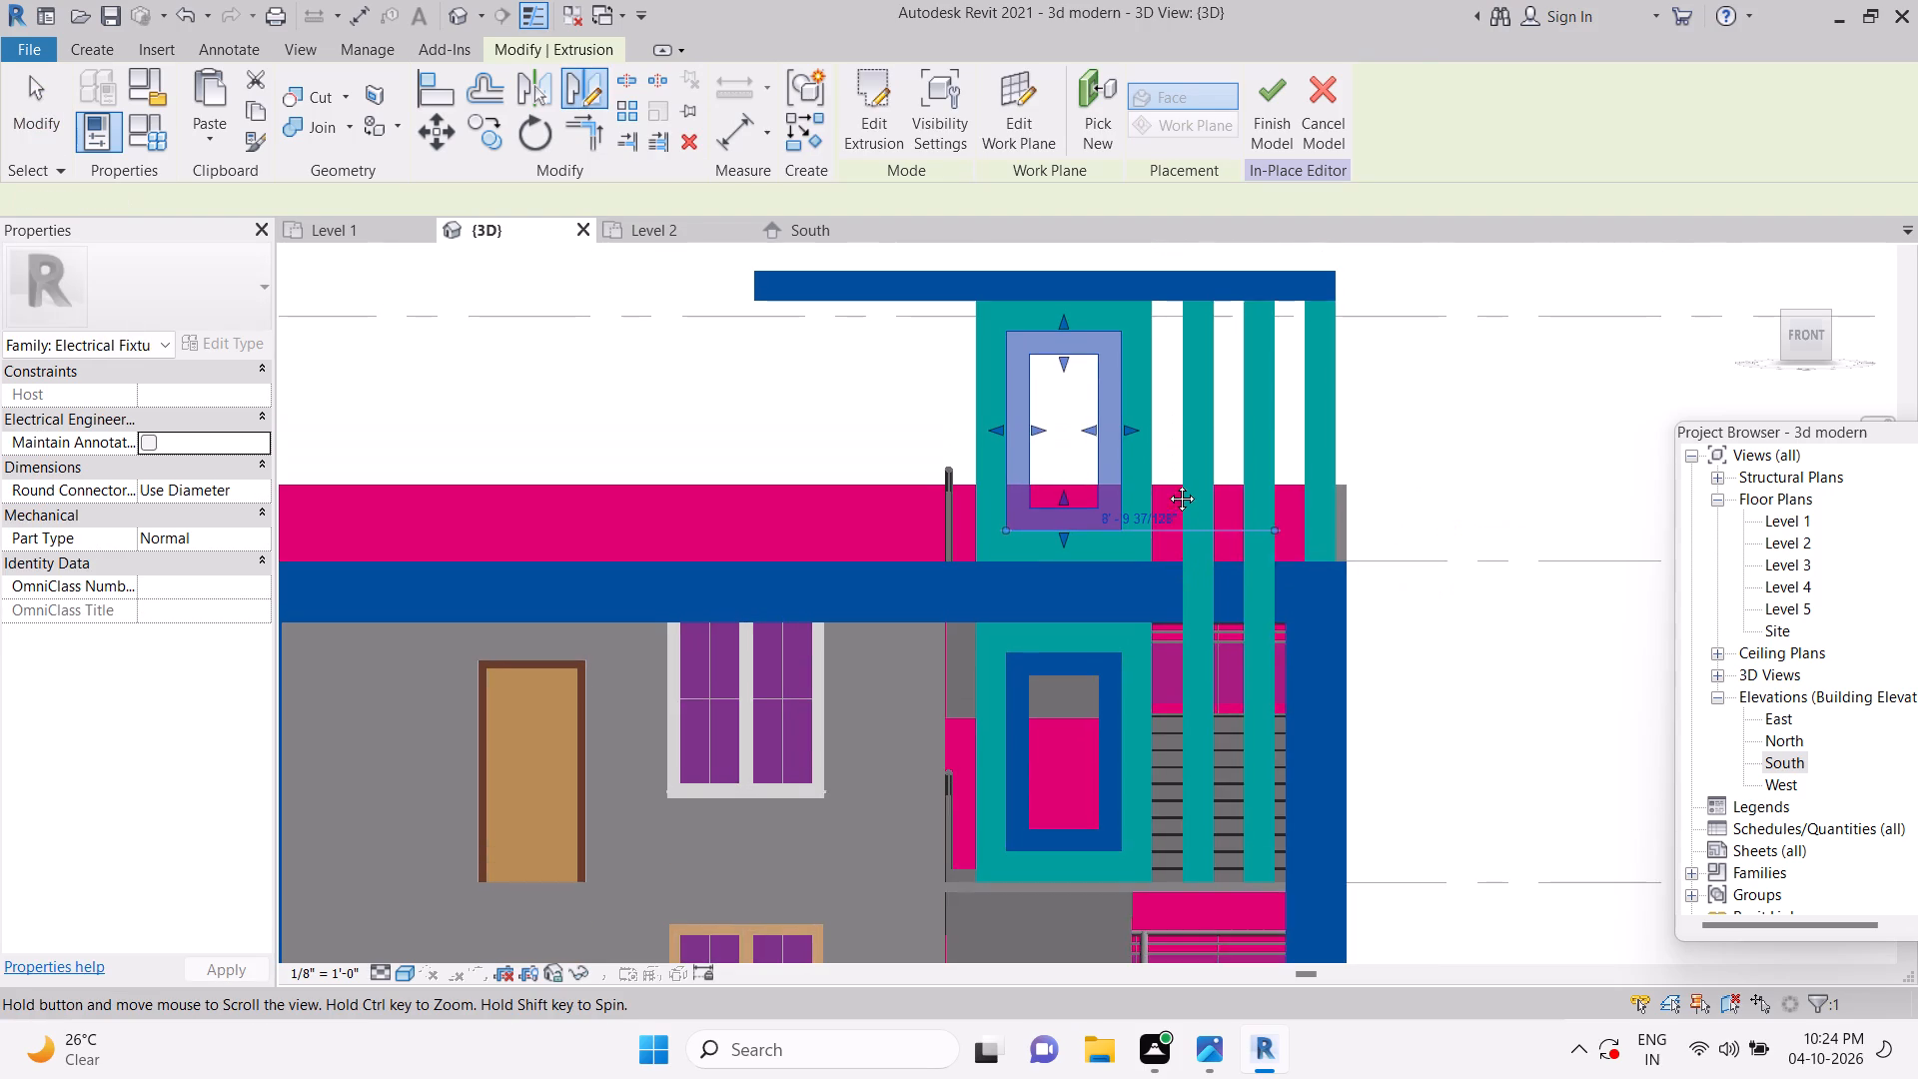
pyautogui.press('Escape')
pyautogui.press('Escape')
pyautogui.press('Escape')
pyautogui.press('Escape')
pyautogui.click(867, 105)
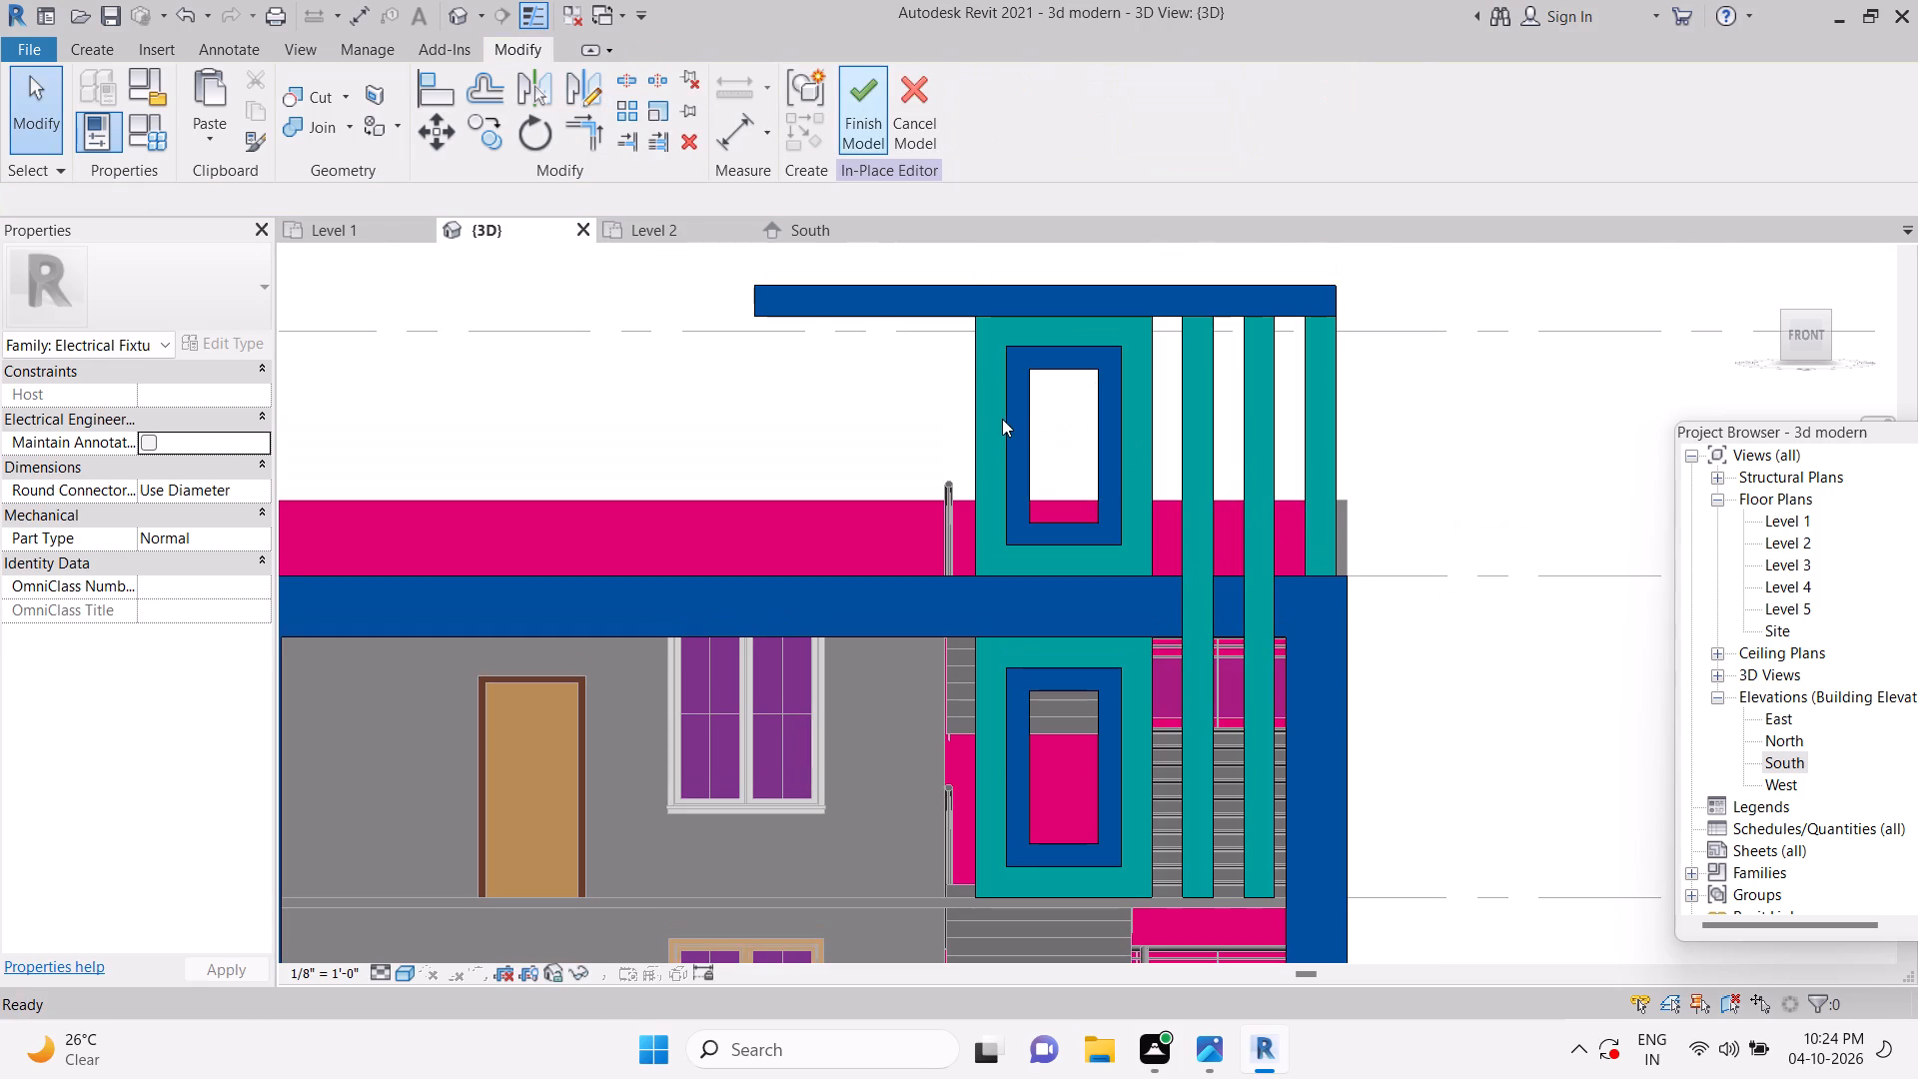
pyautogui.press('Escape')
pyautogui.press('Escape')
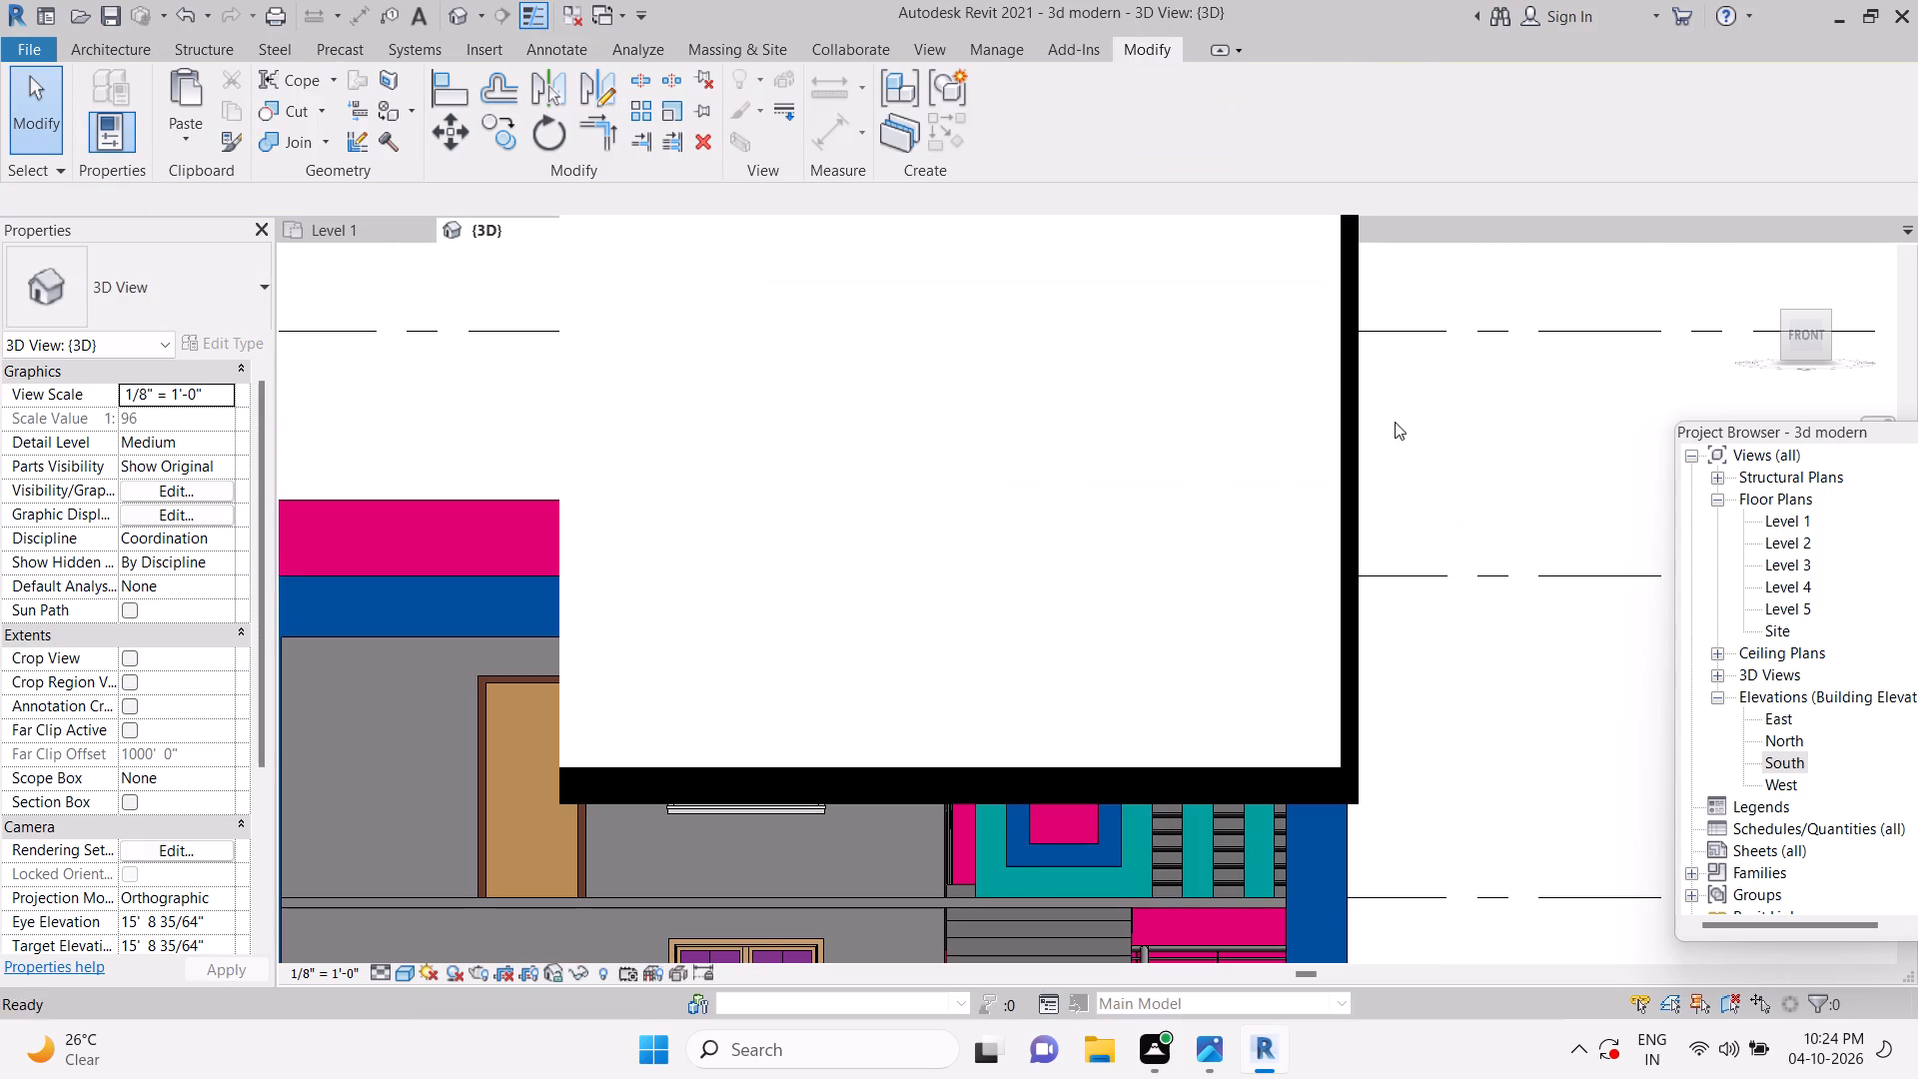
# Dismiss the pop-up card covering the 3D view.
pyautogui.press('Escape')
pyautogui.press('Escape')
pyautogui.press('Escape')
pyautogui.press('Escape')
pyautogui.press('Escape')
pyautogui.press('Escape')
pyautogui.press('Escape')
pyautogui.press('Escape')
pyautogui.press('Escape')
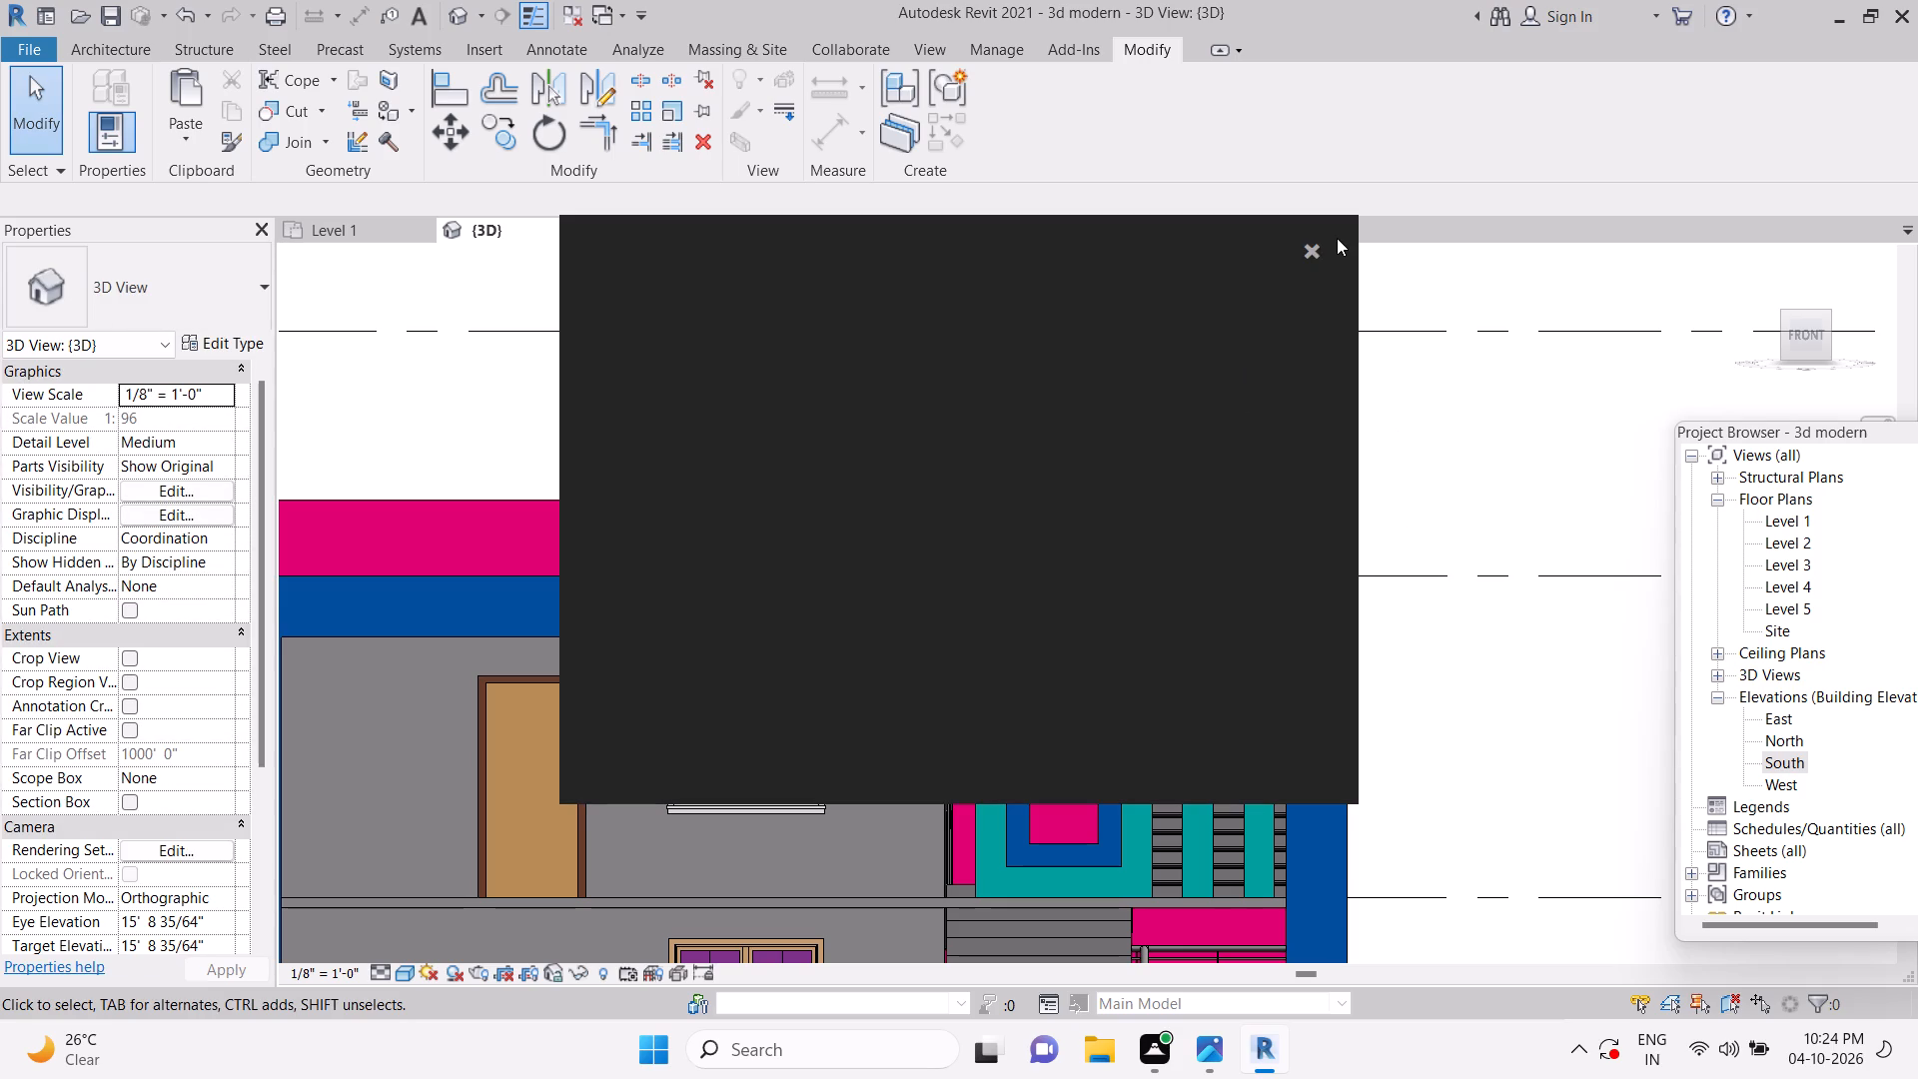
pyautogui.click(1318, 246)
pyautogui.press('Escape')
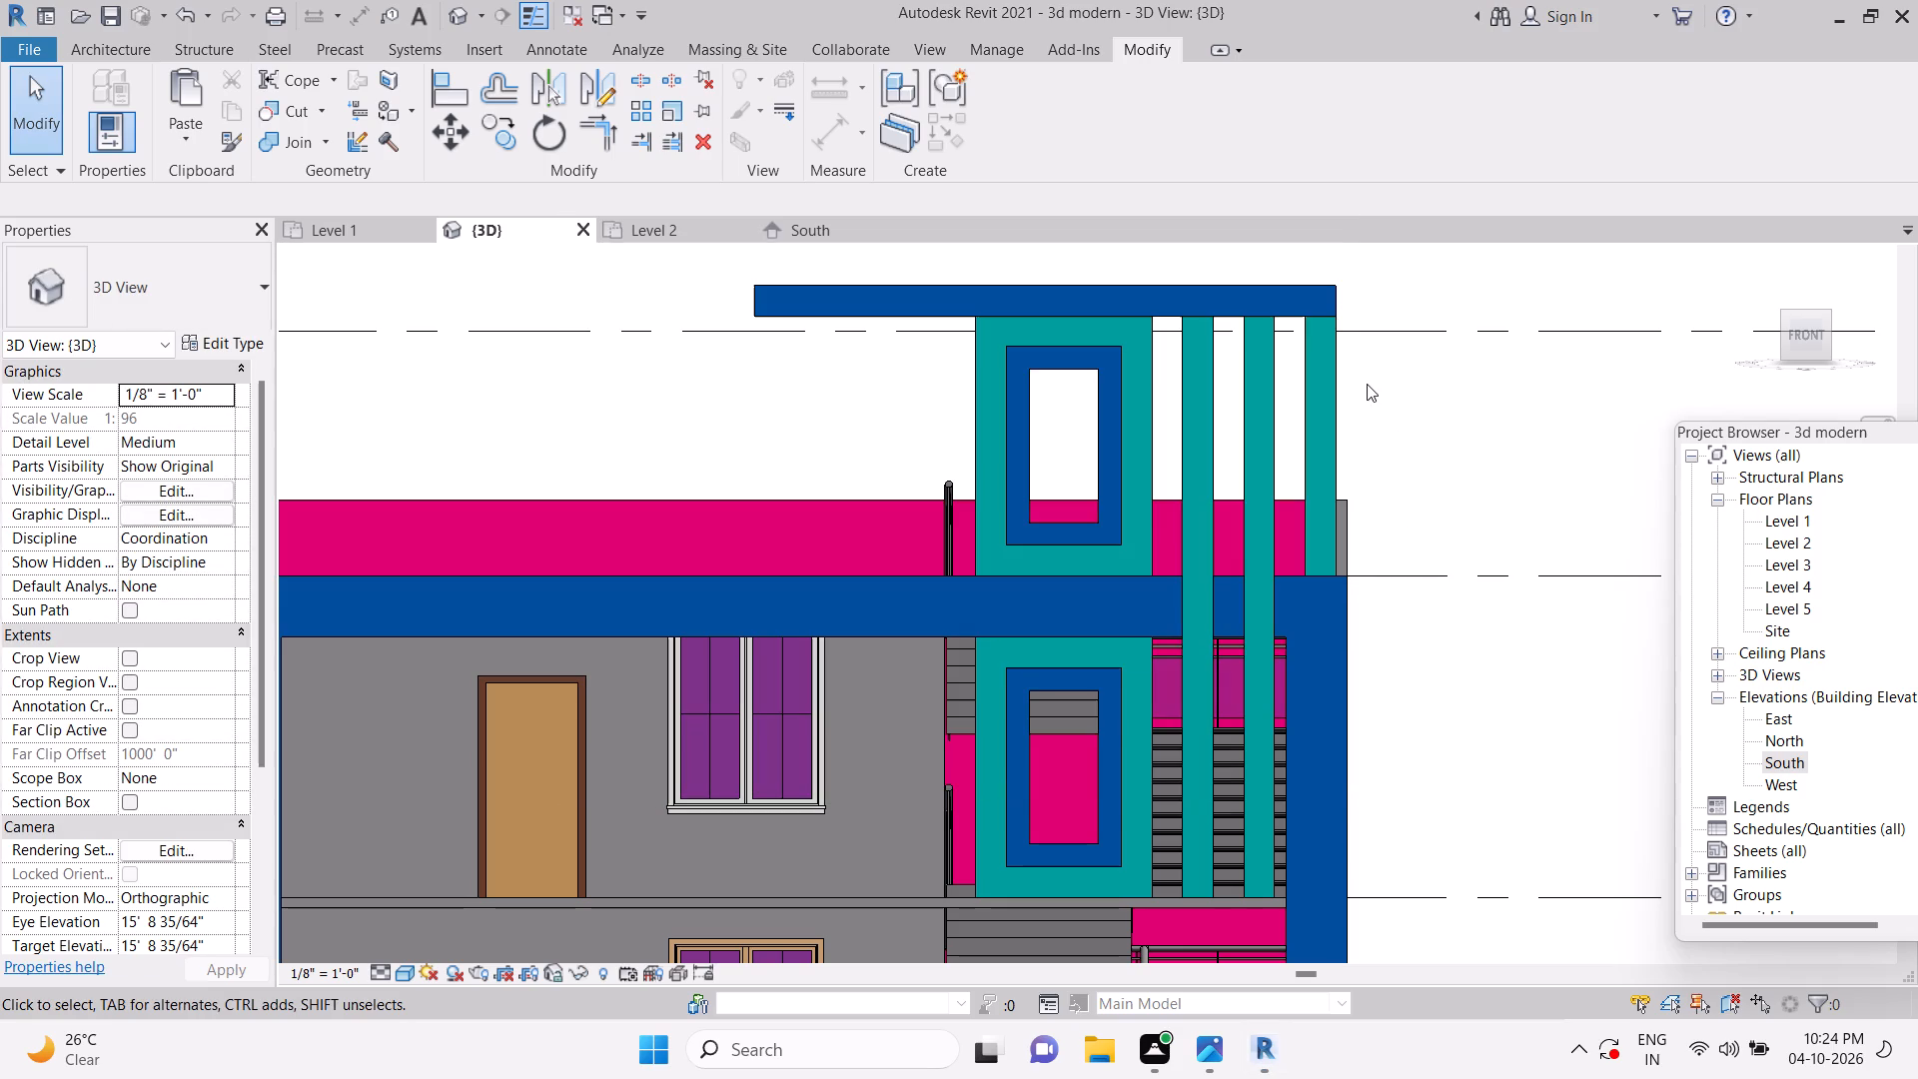
pyautogui.press('Escape')
# Save the project.
pyautogui.hotkey('ctrl', 's')
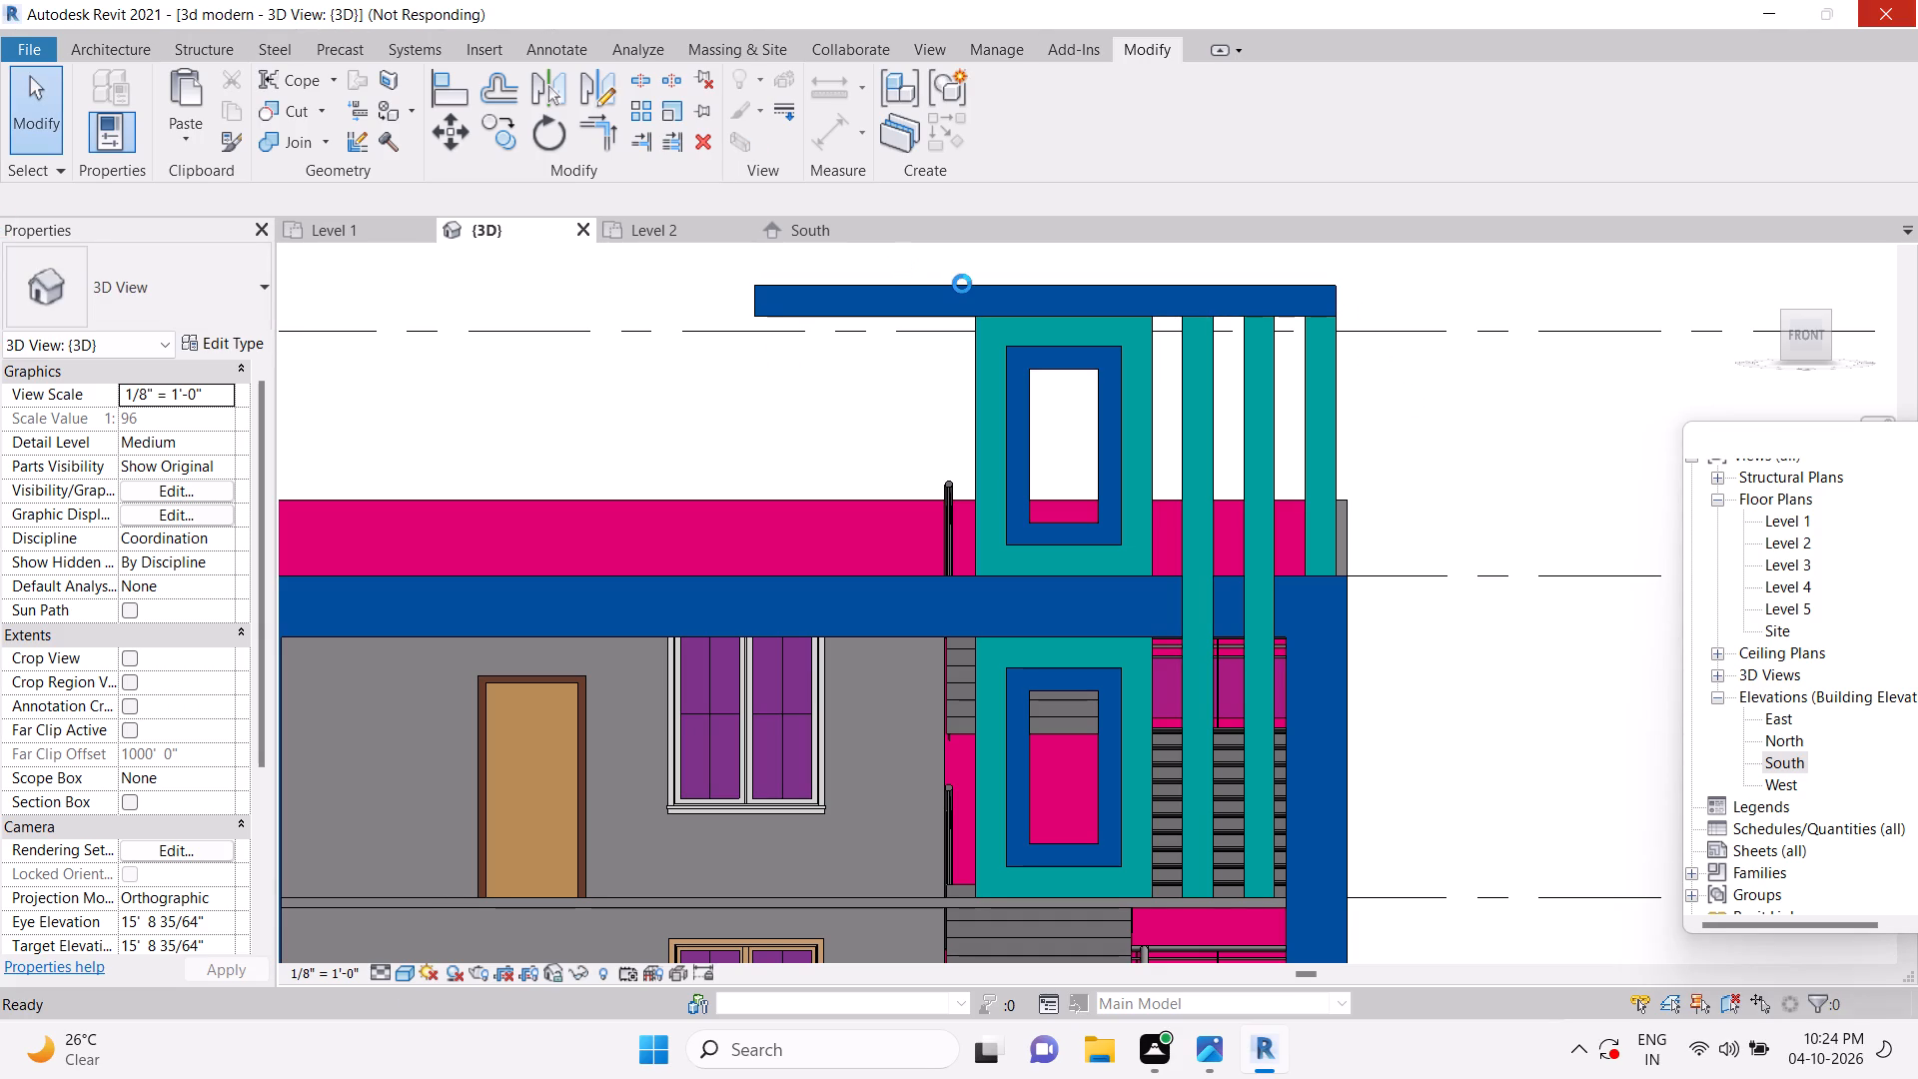
# Examine the facade of the house from an angled 3D view and from the front.
pyautogui.scroll(-4, 1311, 486)
pyautogui.keyDown('shift'); pyautogui.moveTo(1390, 562); pyautogui.dragTo(1325, 638, button='middle'); pyautogui.keyUp('shift')
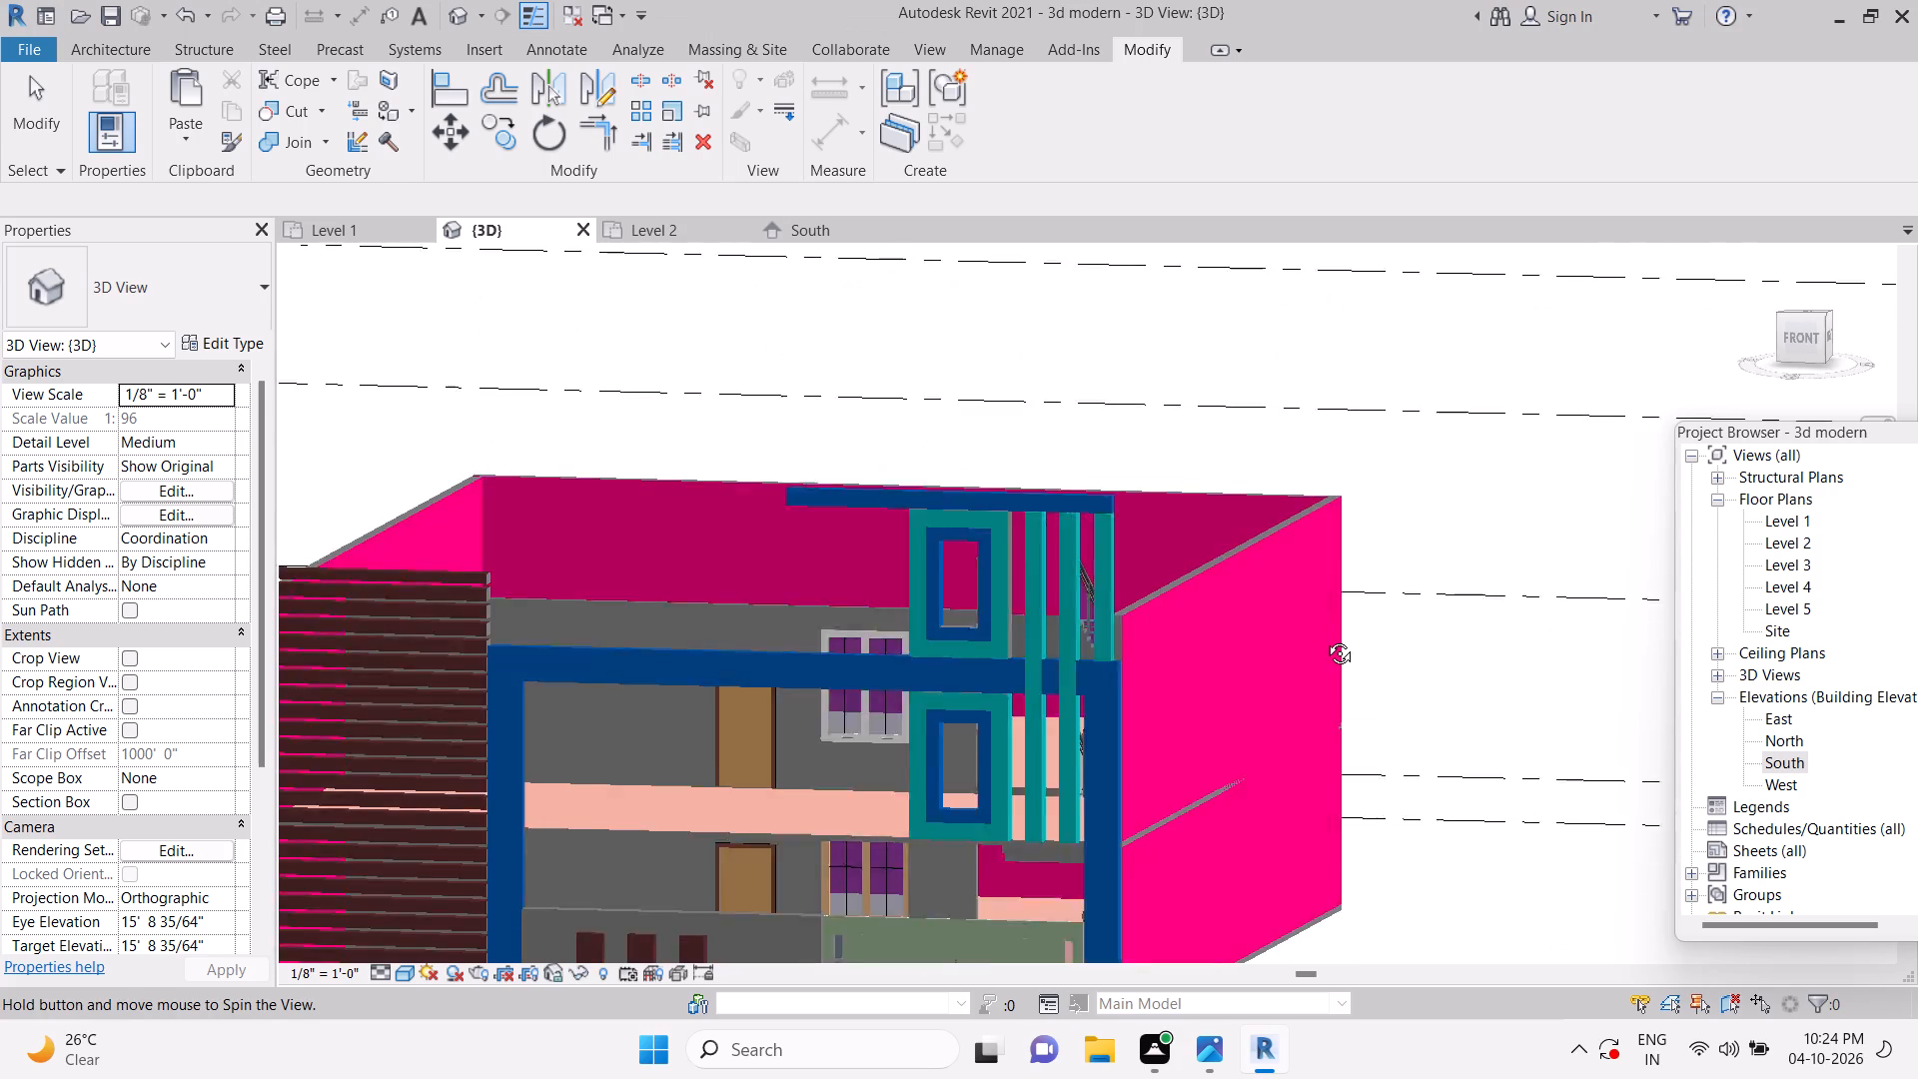
pyautogui.keyDown('shift'); pyautogui.moveTo(1325, 638); pyautogui.dragTo(1322, 640, button='middle'); pyautogui.keyUp('shift')
pyautogui.moveTo(1079, 837); pyautogui.dragTo(1226, 672, button='middle')
pyautogui.press('Escape')
pyautogui.press('Escape')
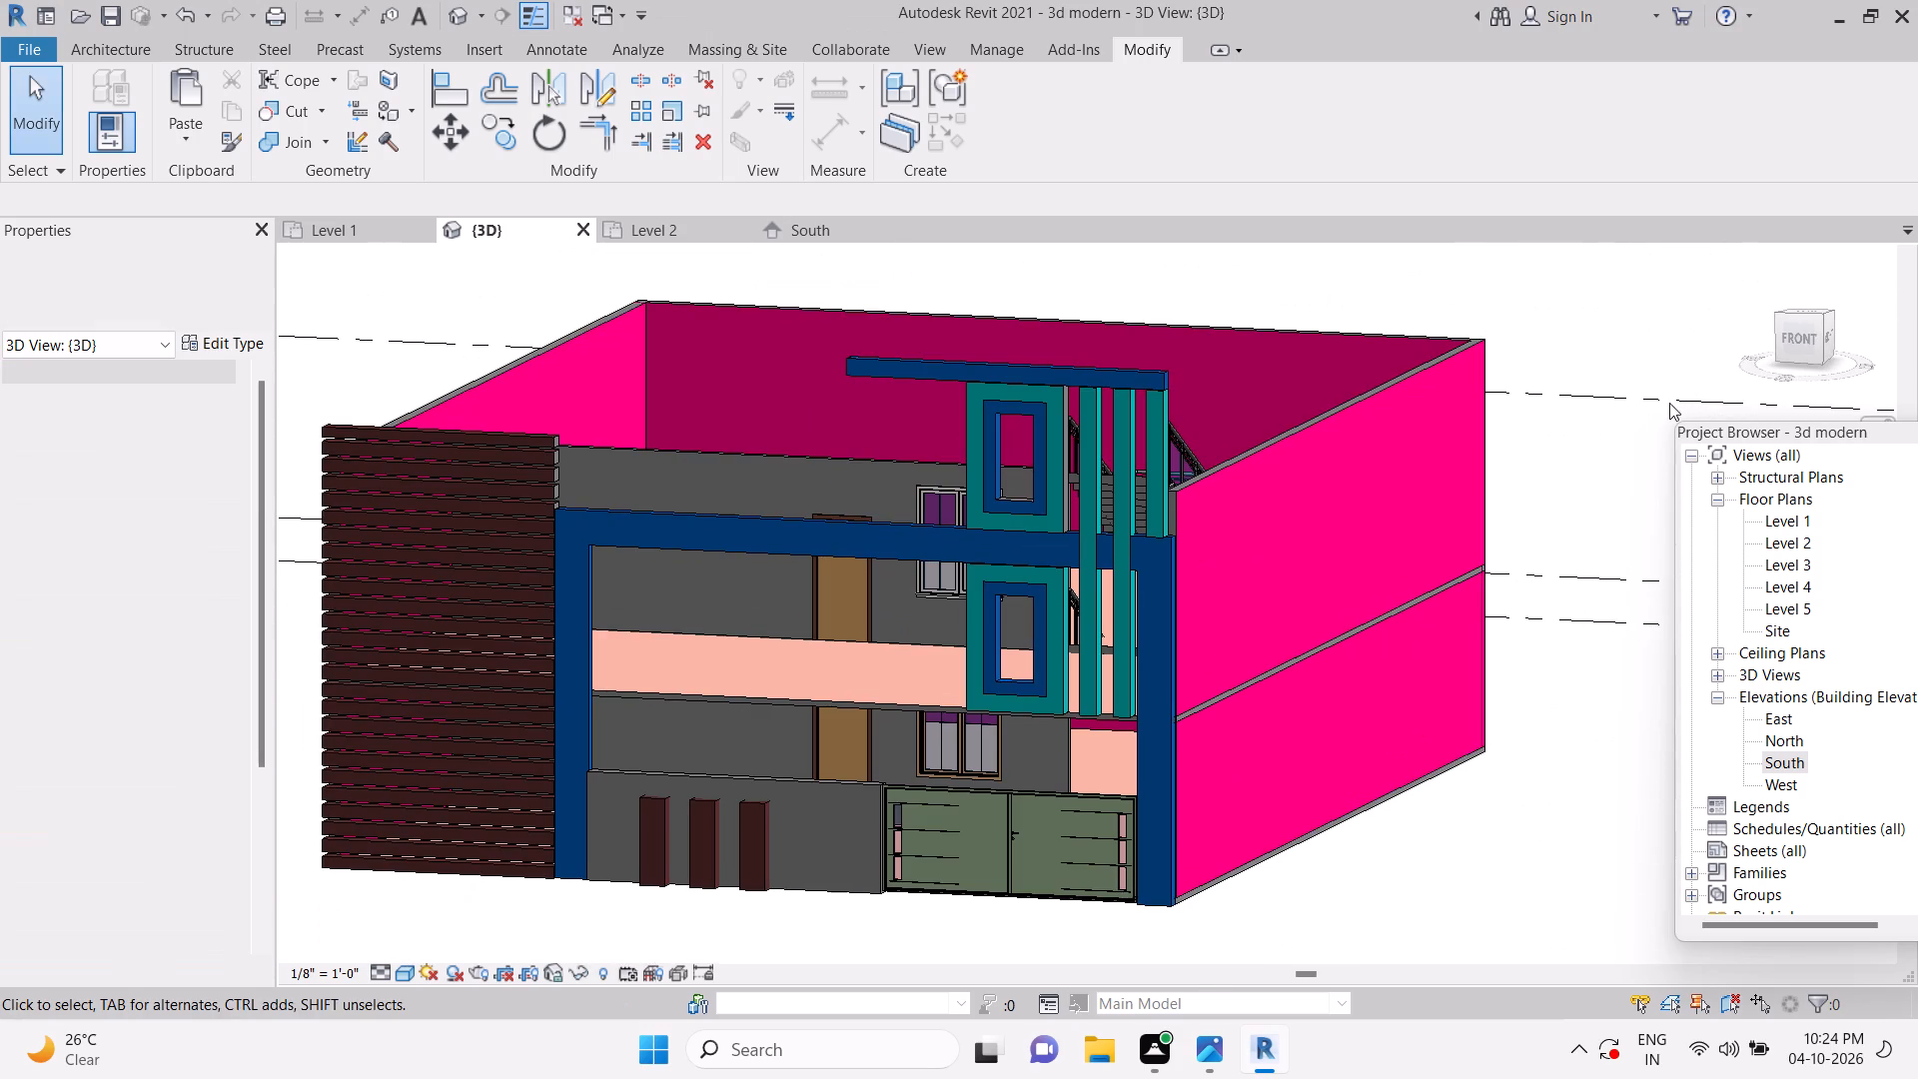
pyautogui.click(1797, 341)
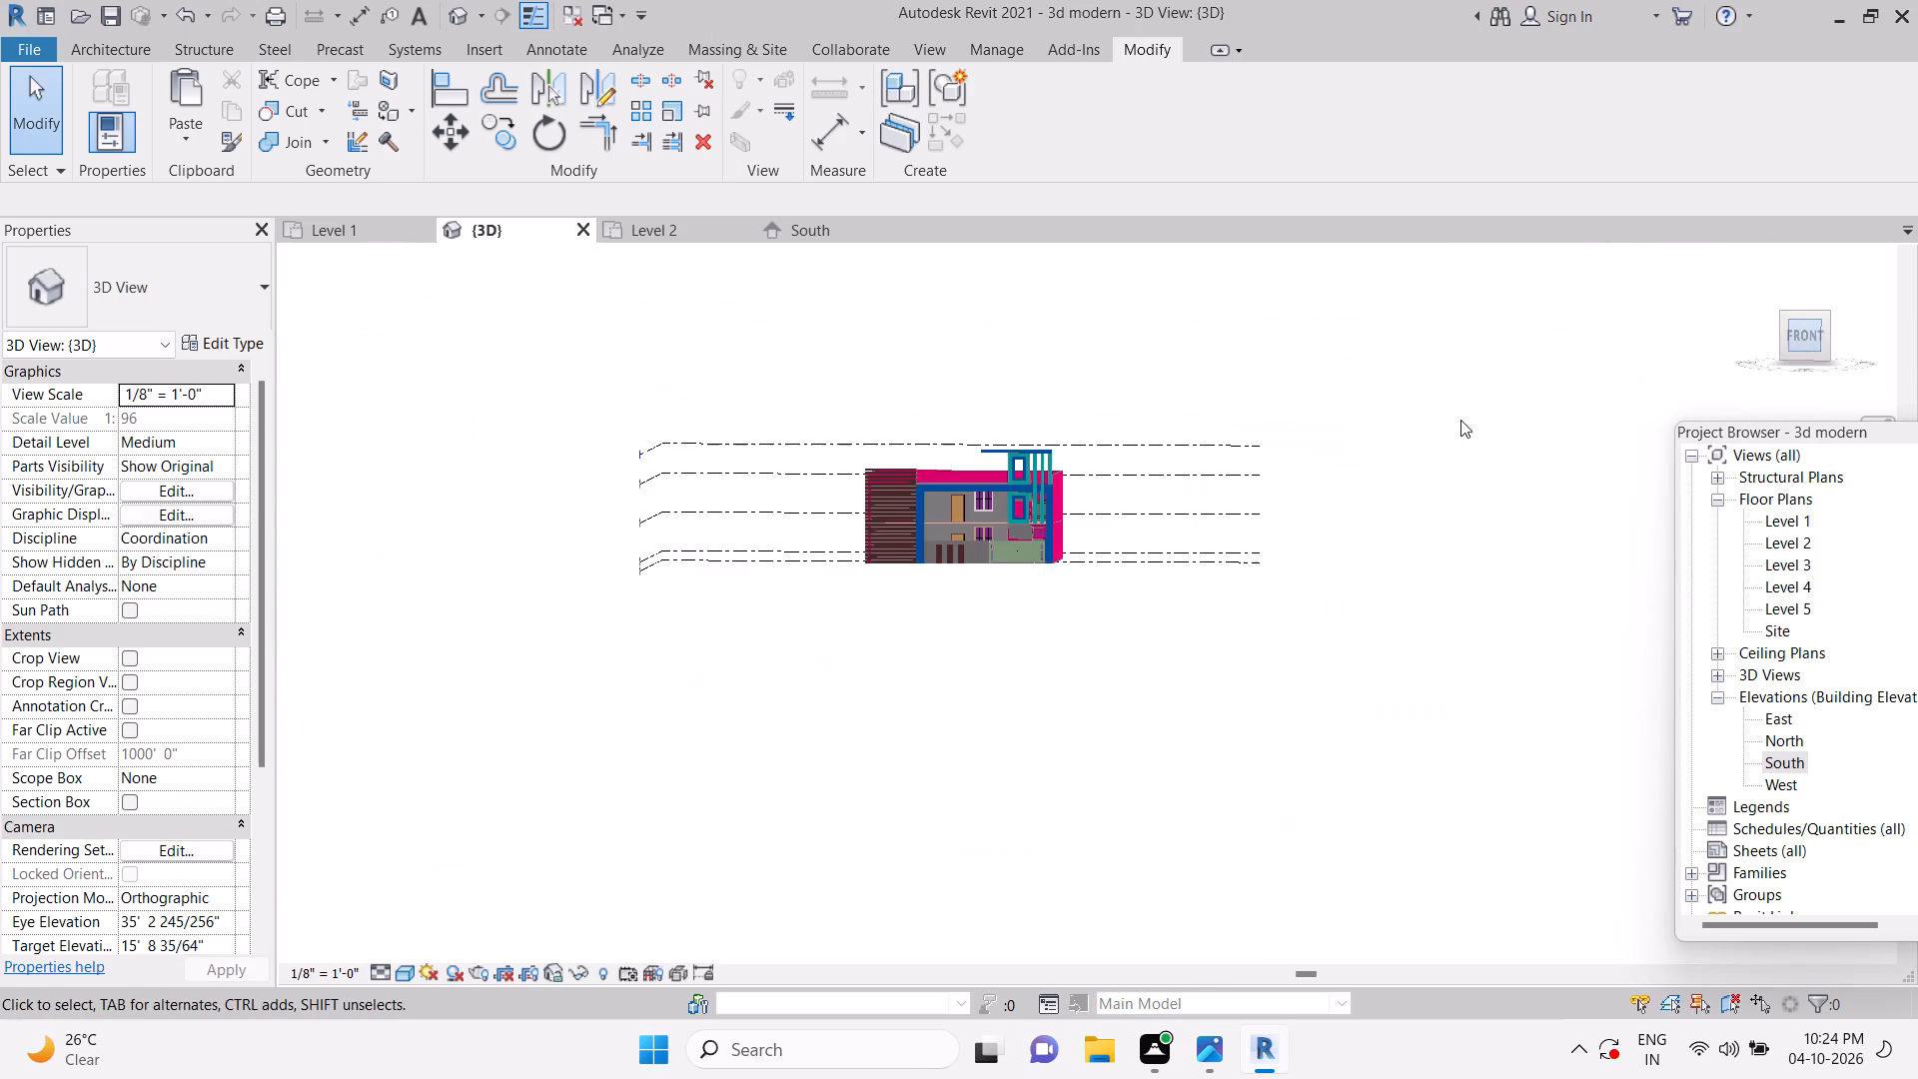
pyautogui.scroll(10, 1136, 601)
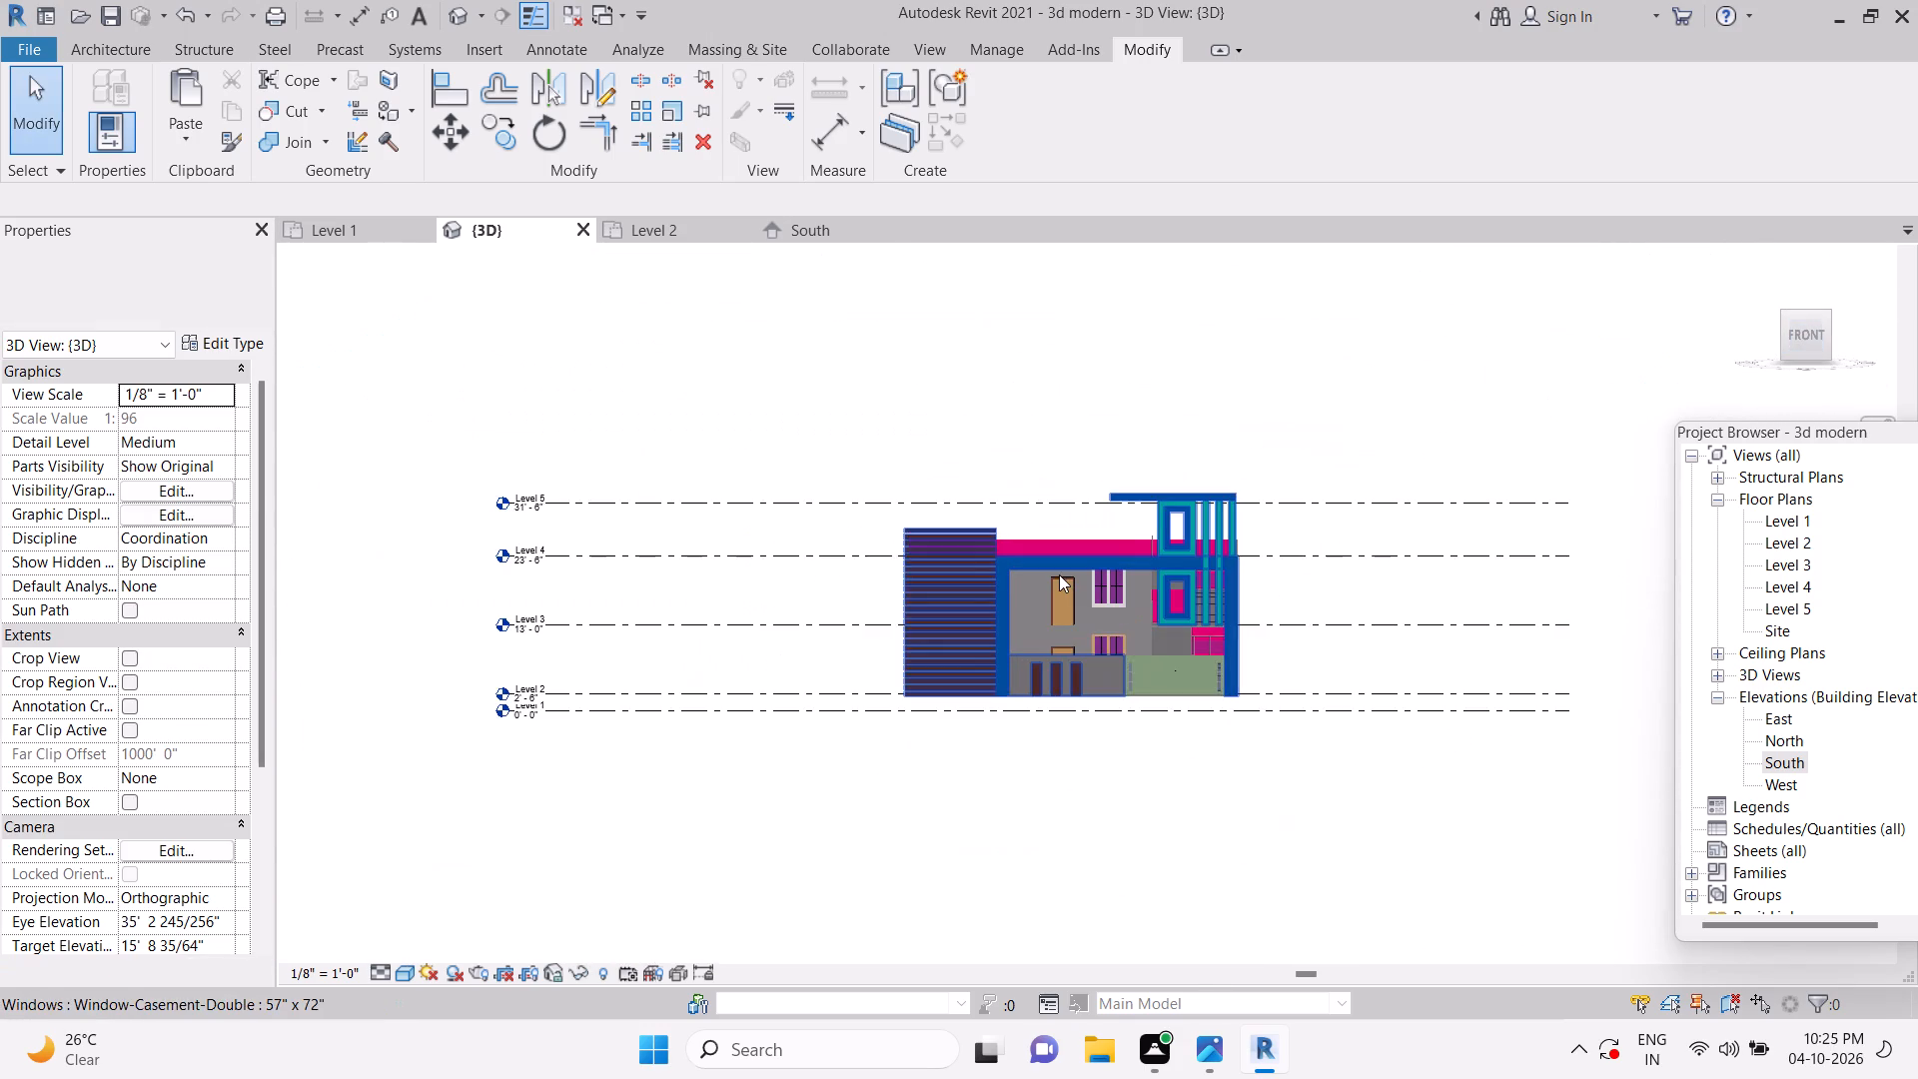
pyautogui.press('Escape')
pyautogui.press('Escape')
pyautogui.press('Escape')
pyautogui.press('Escape')
pyautogui.press('Escape')
pyautogui.press('Escape')
pyautogui.moveTo(1539, 795); pyautogui.dragTo(1534, 795, button='middle')
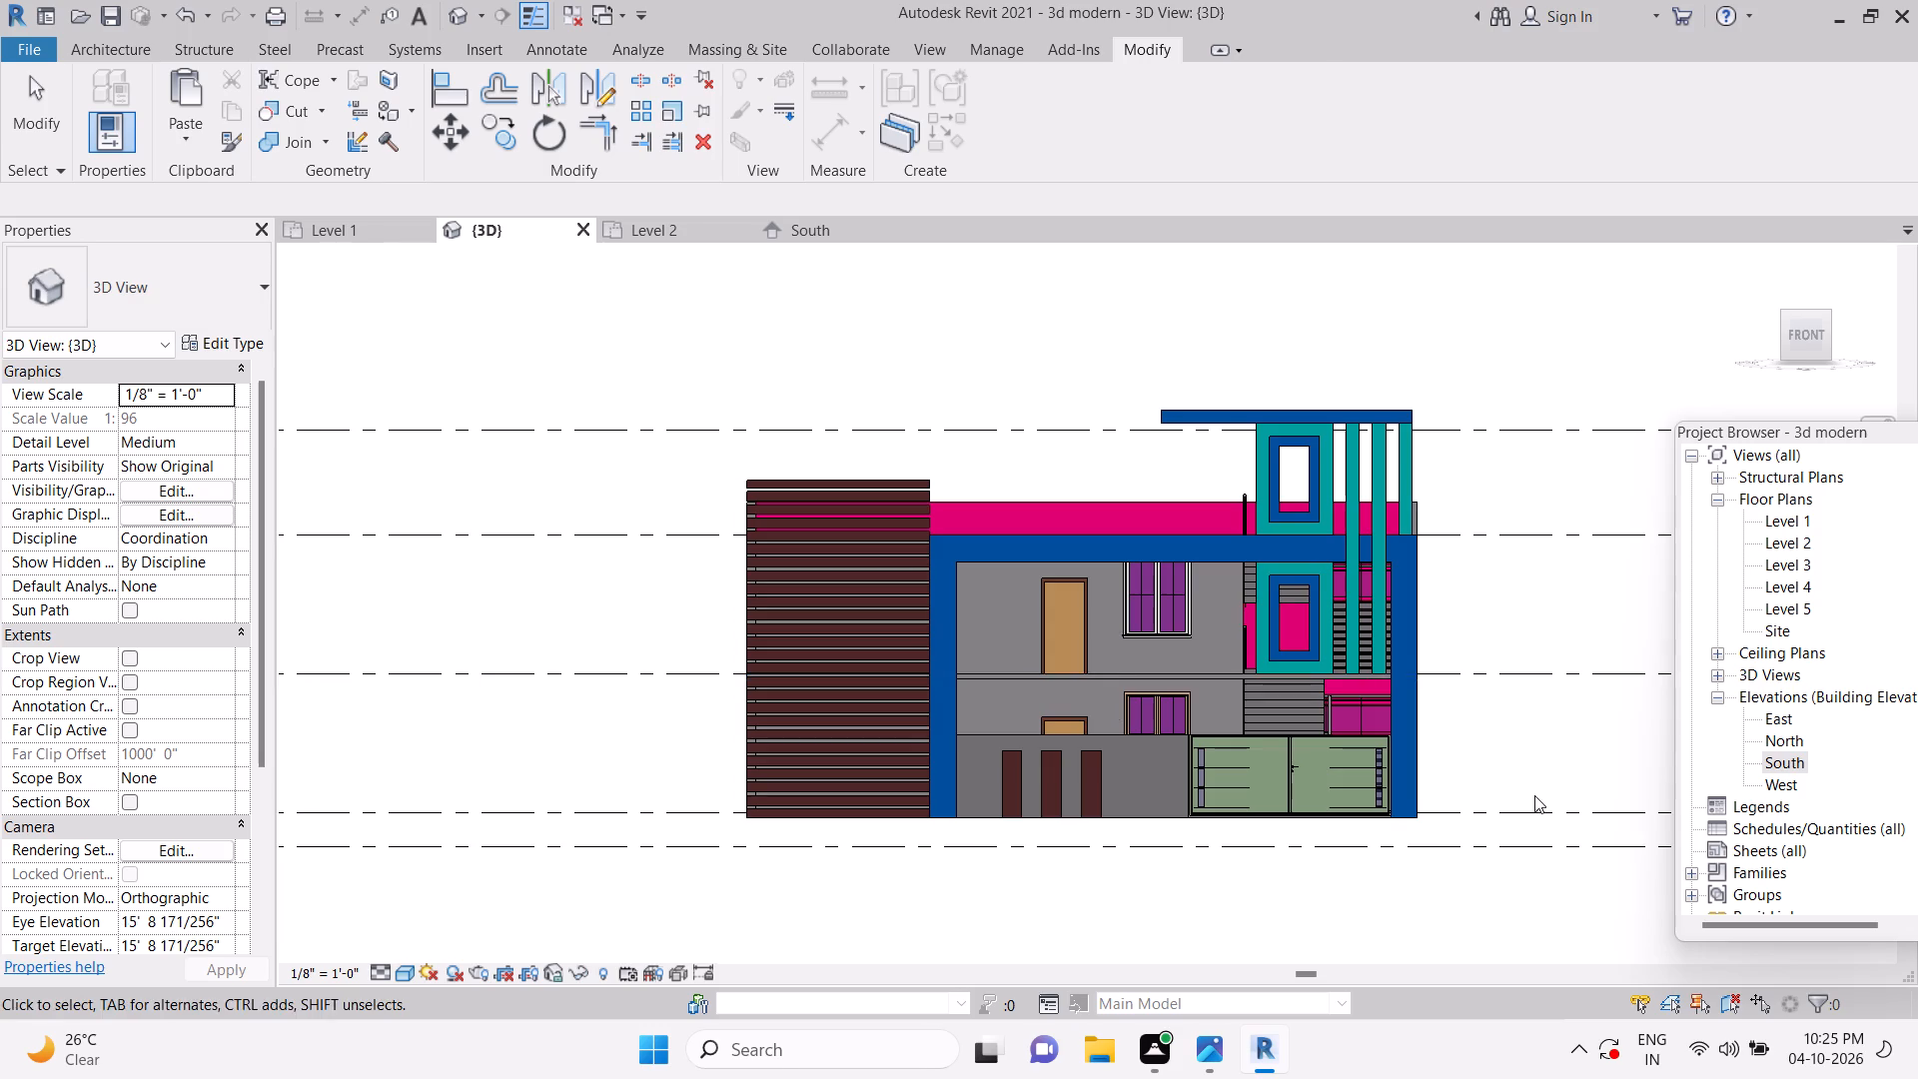
pyautogui.moveTo(1534, 795); pyautogui.dragTo(1384, 795, button='middle')
pyautogui.scroll(1, 1384, 795)
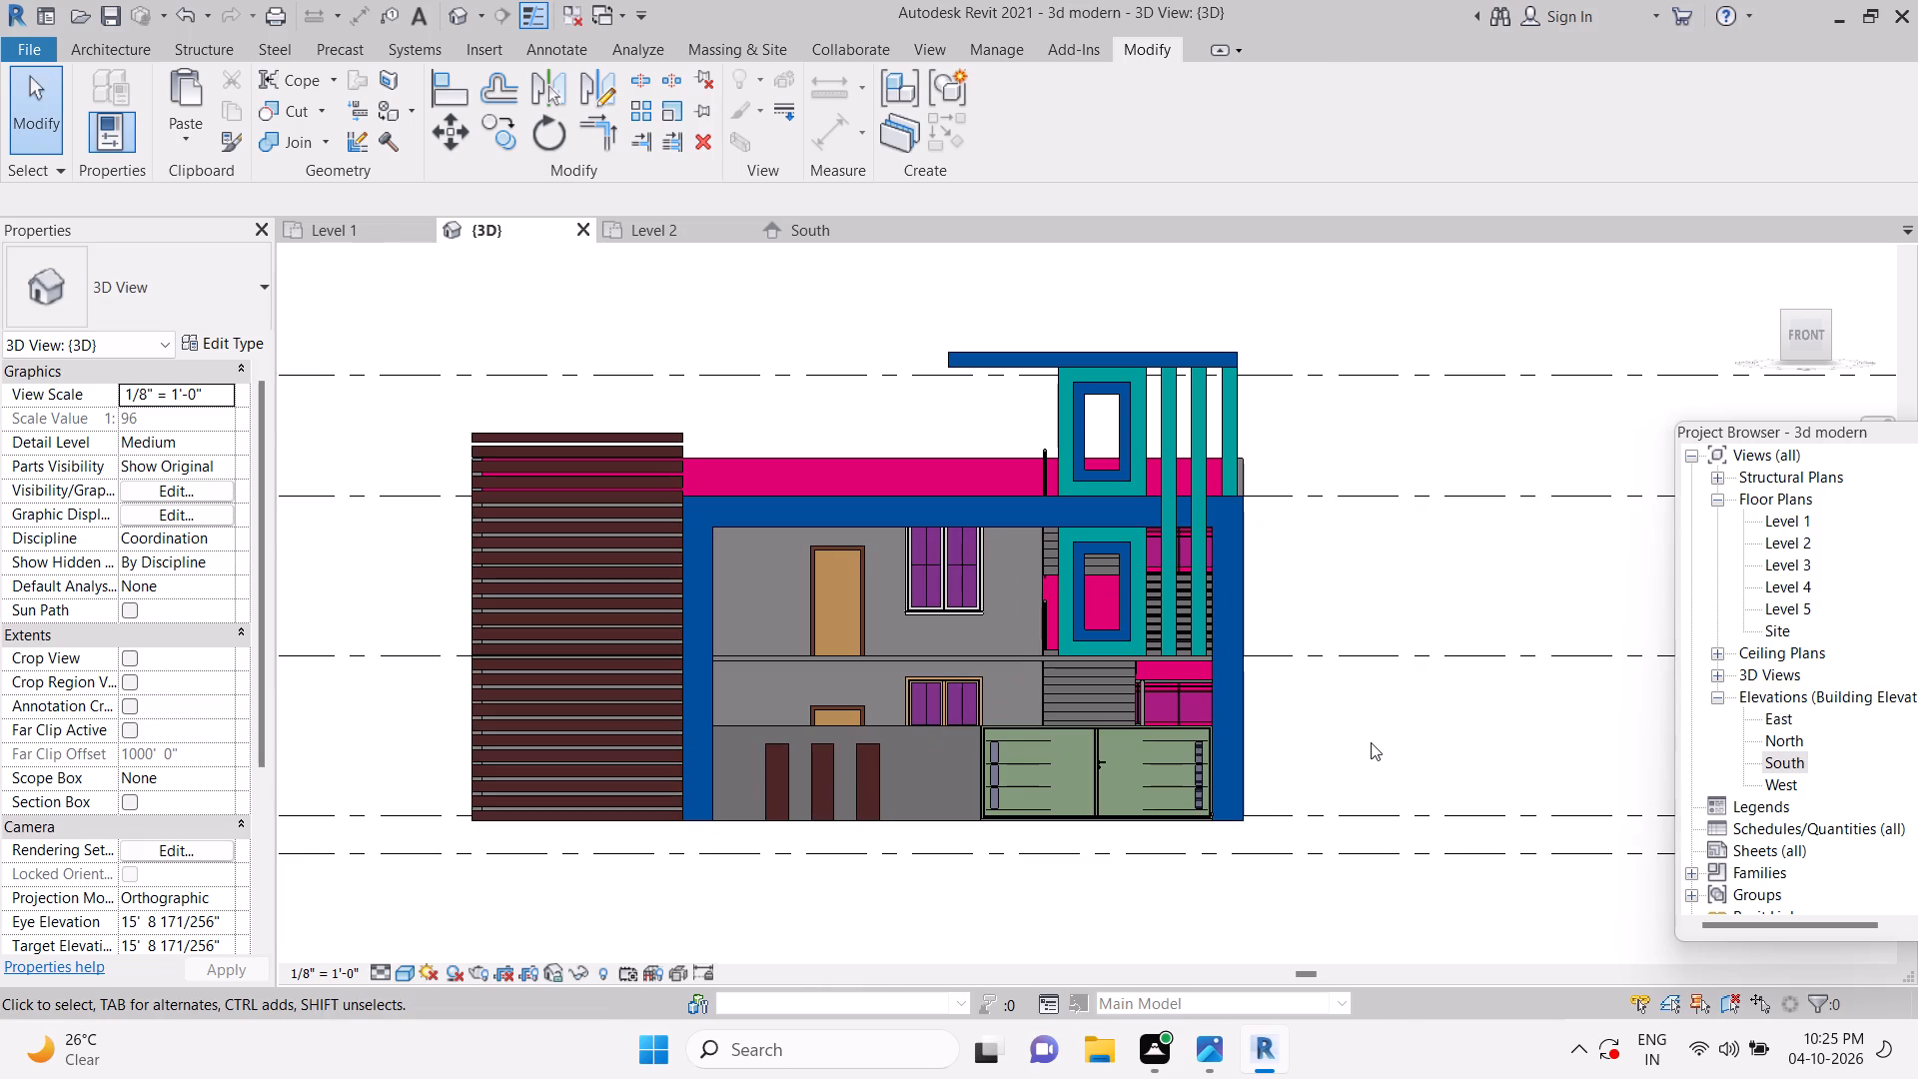
# Check the reference elevation image in the photo viewer and return to the Revit model.
pyautogui.click(1213, 1055)
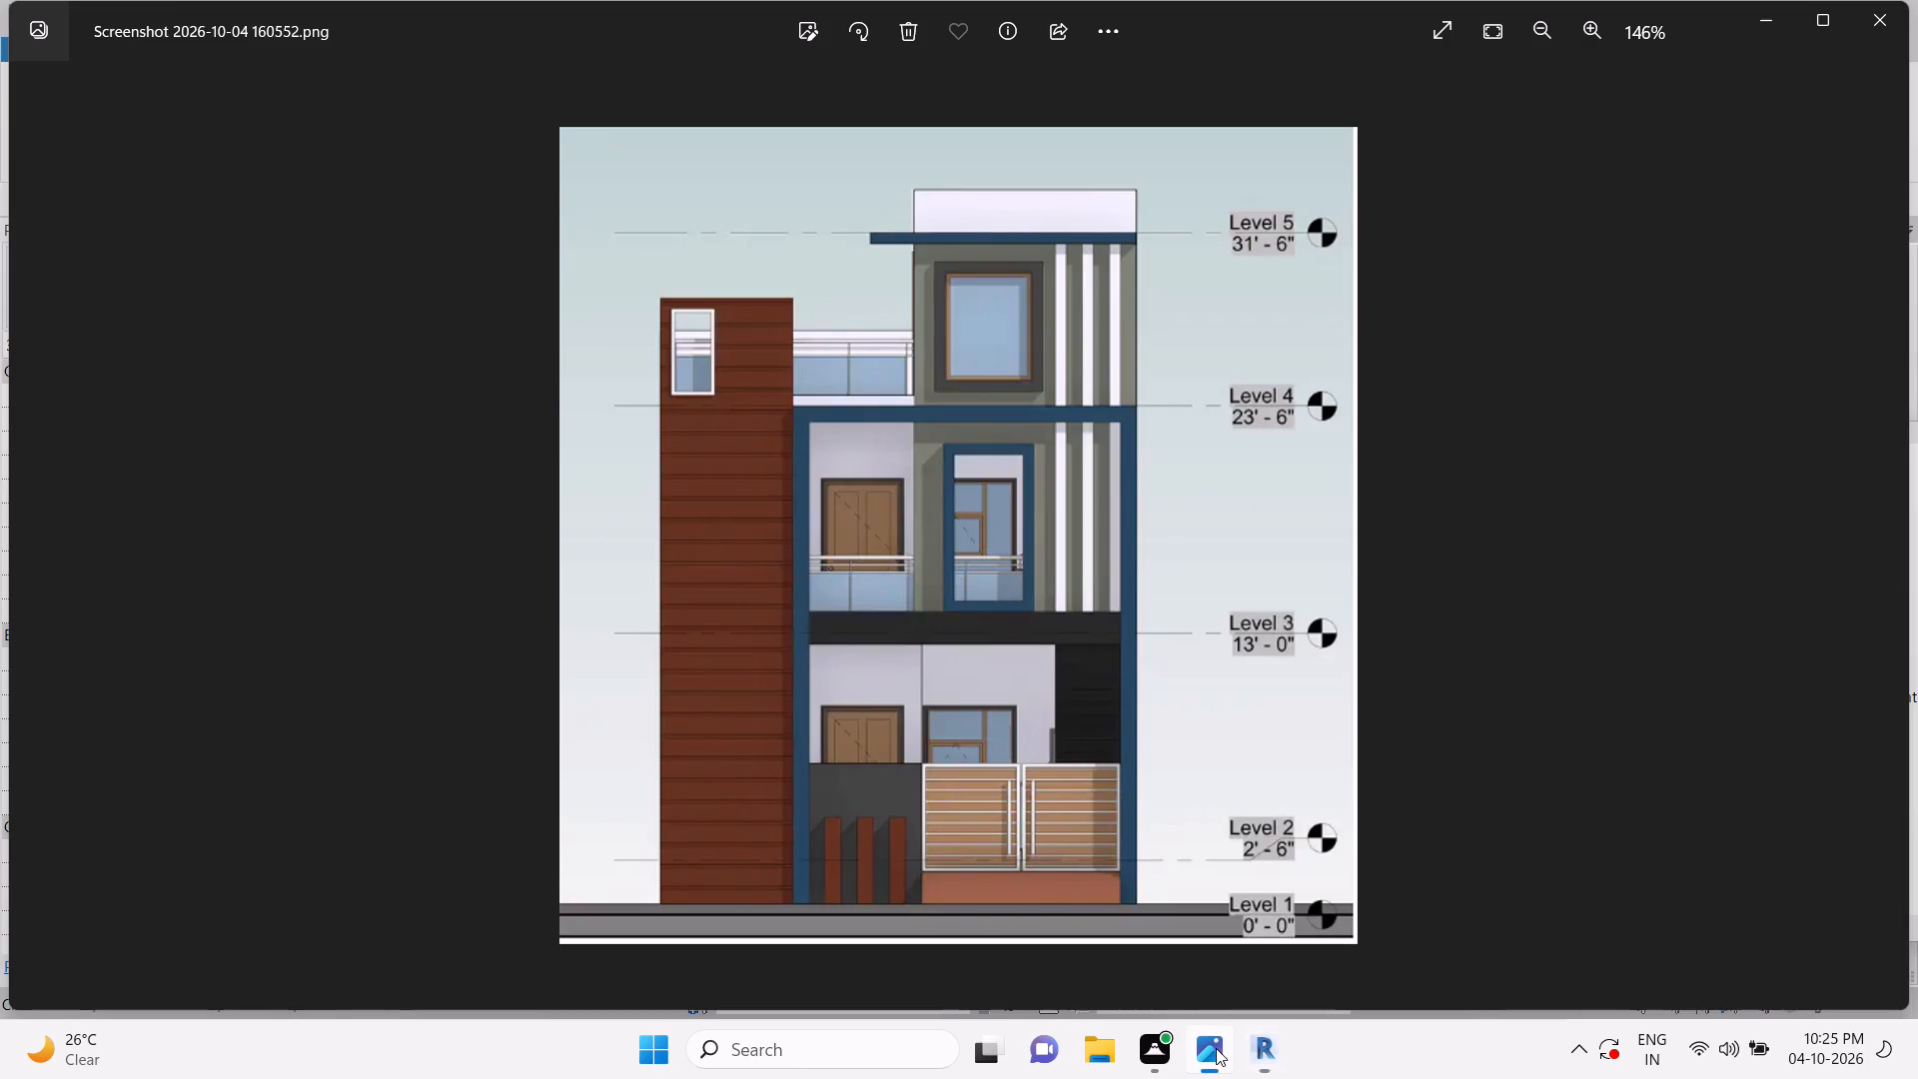
pyautogui.click(1260, 1076)
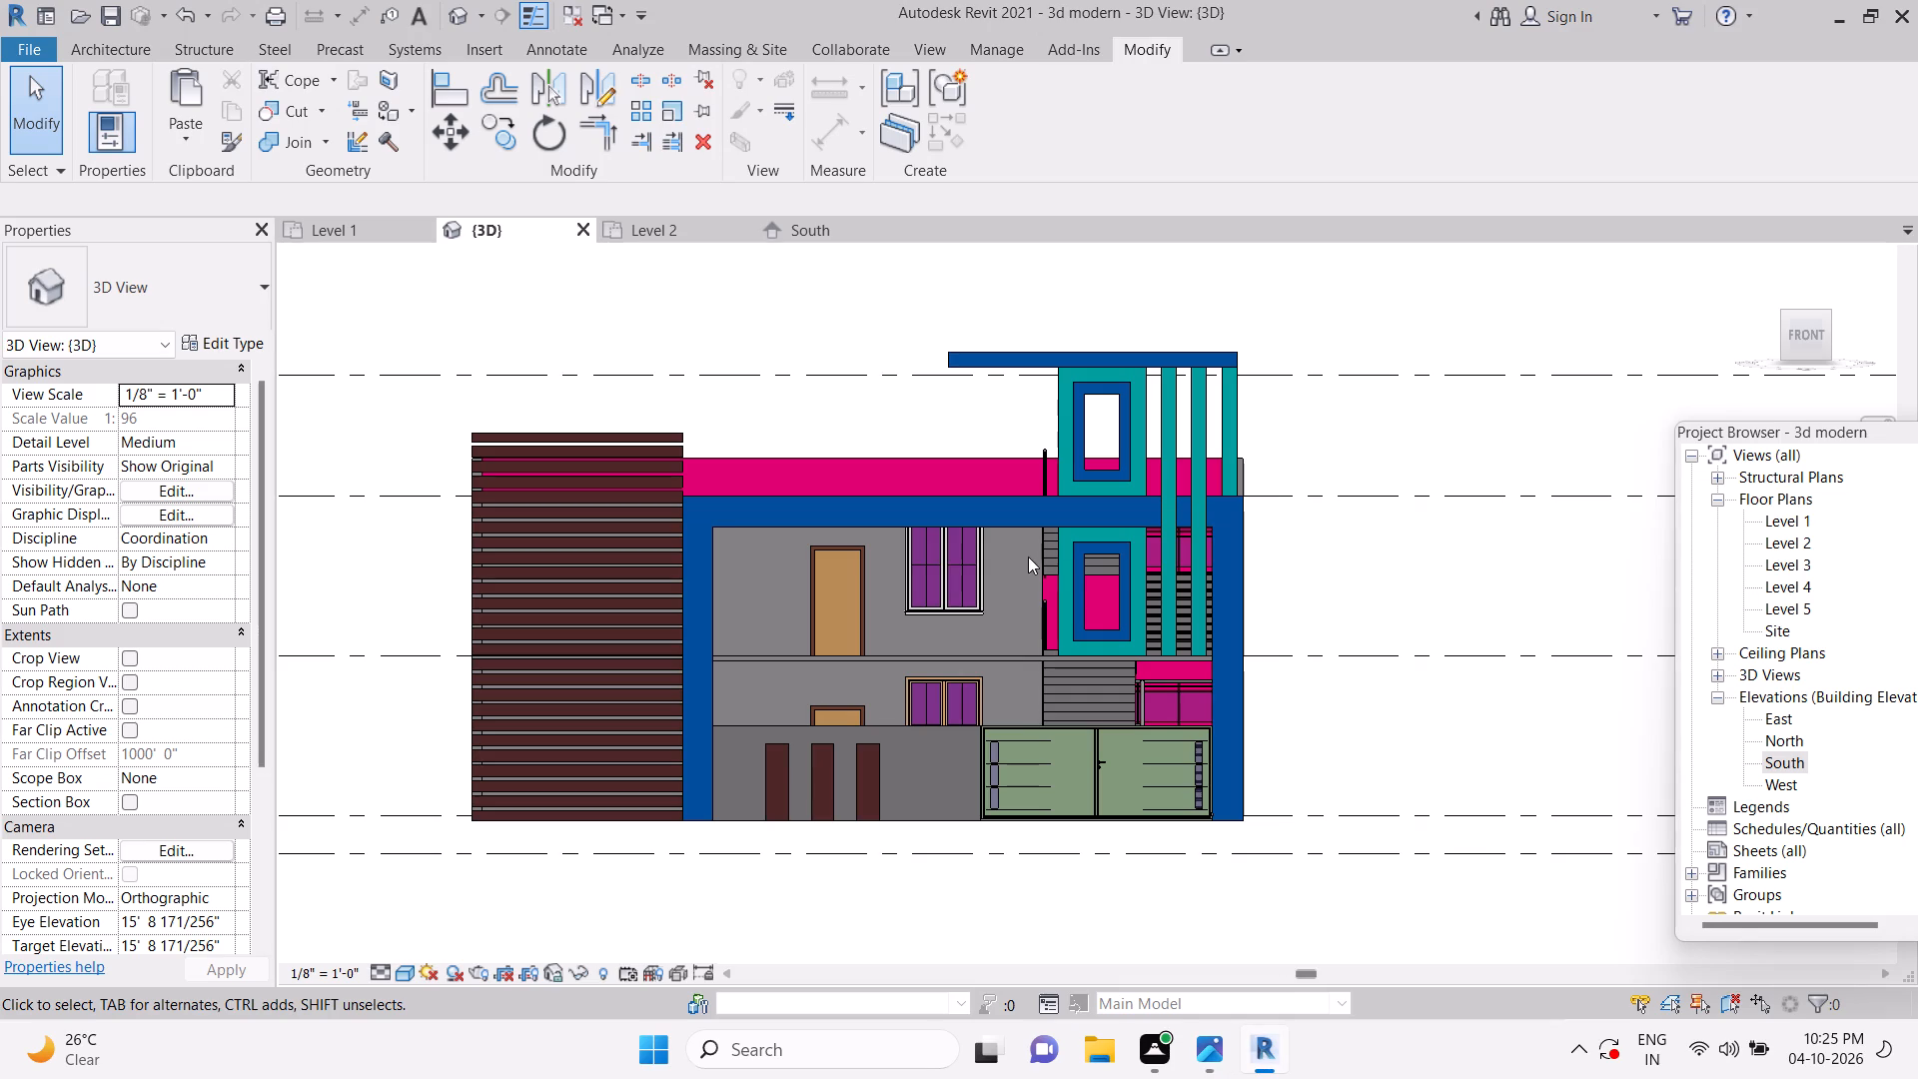
pyautogui.press('Escape')
pyautogui.press('Escape')
pyautogui.press('Escape')
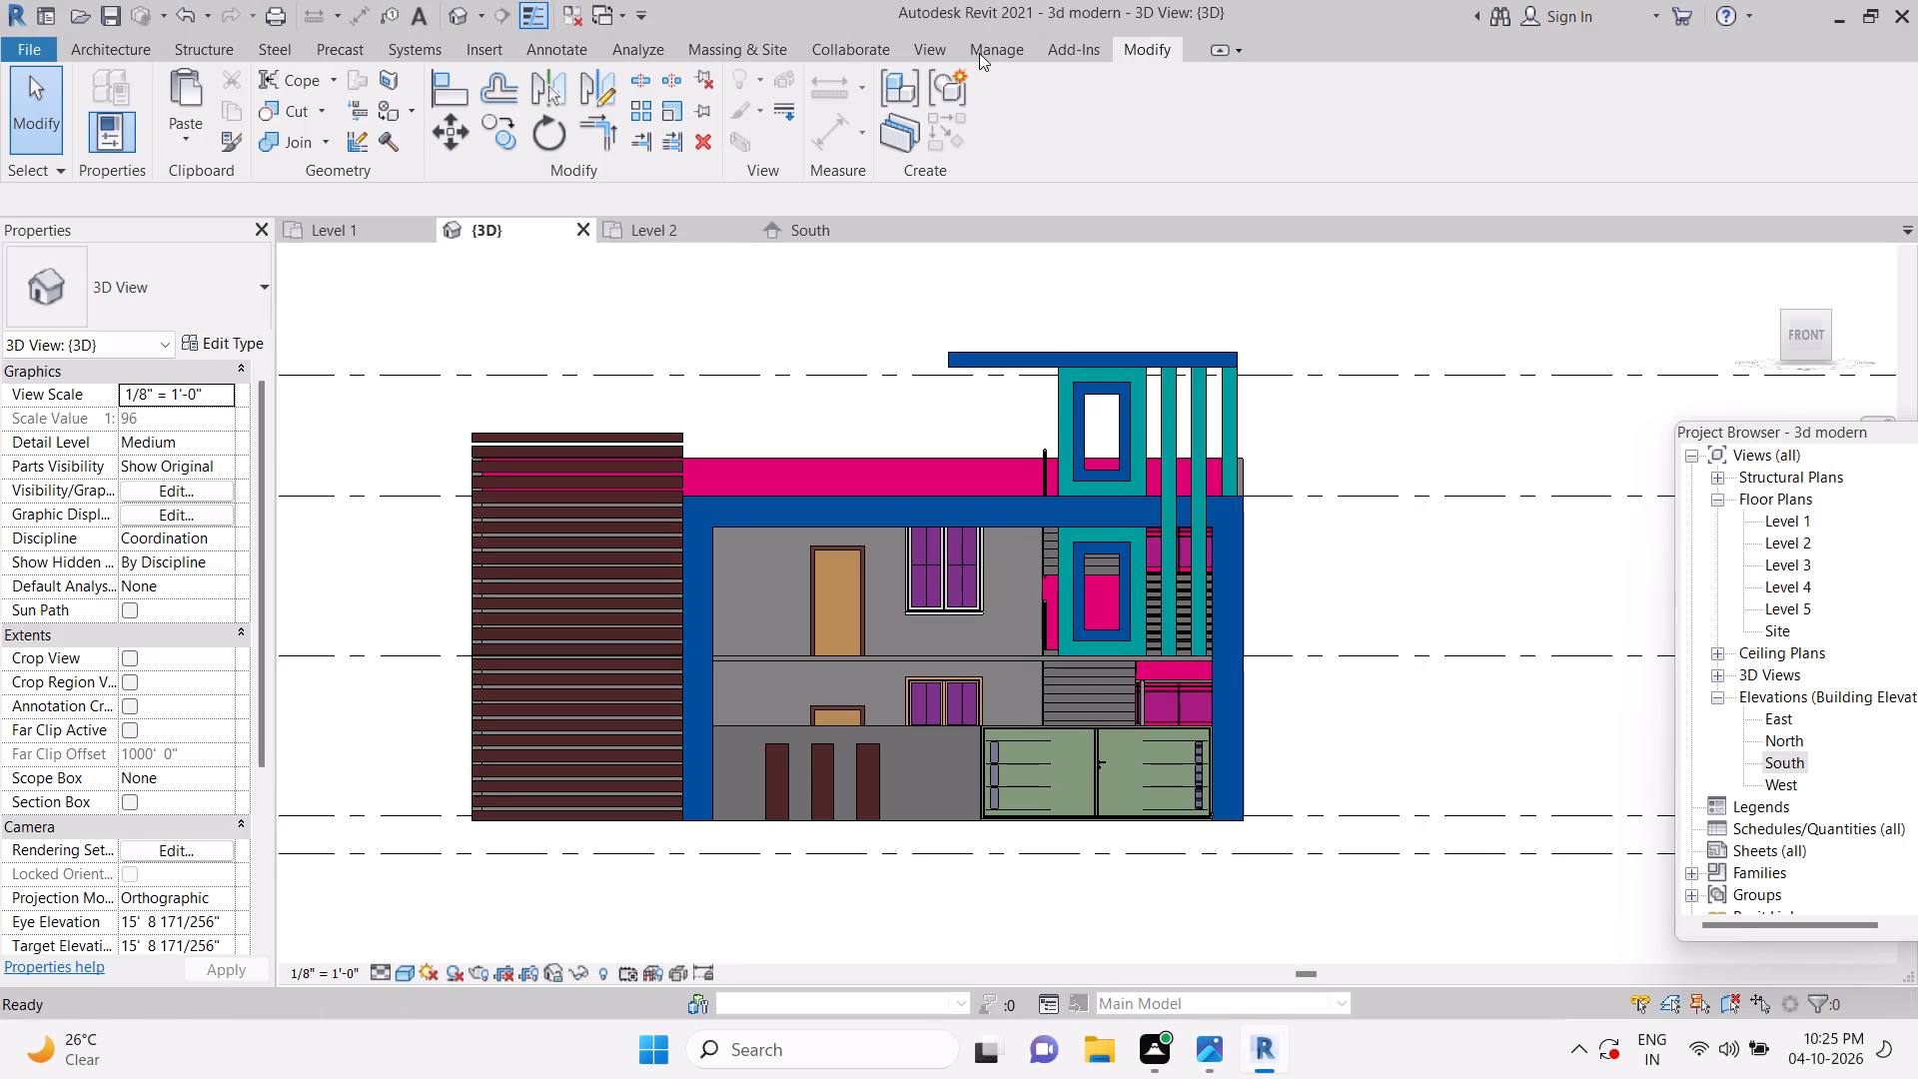
# Create a new project material and name it "l b".
pyautogui.click(980, 53)
pyautogui.click(107, 101)
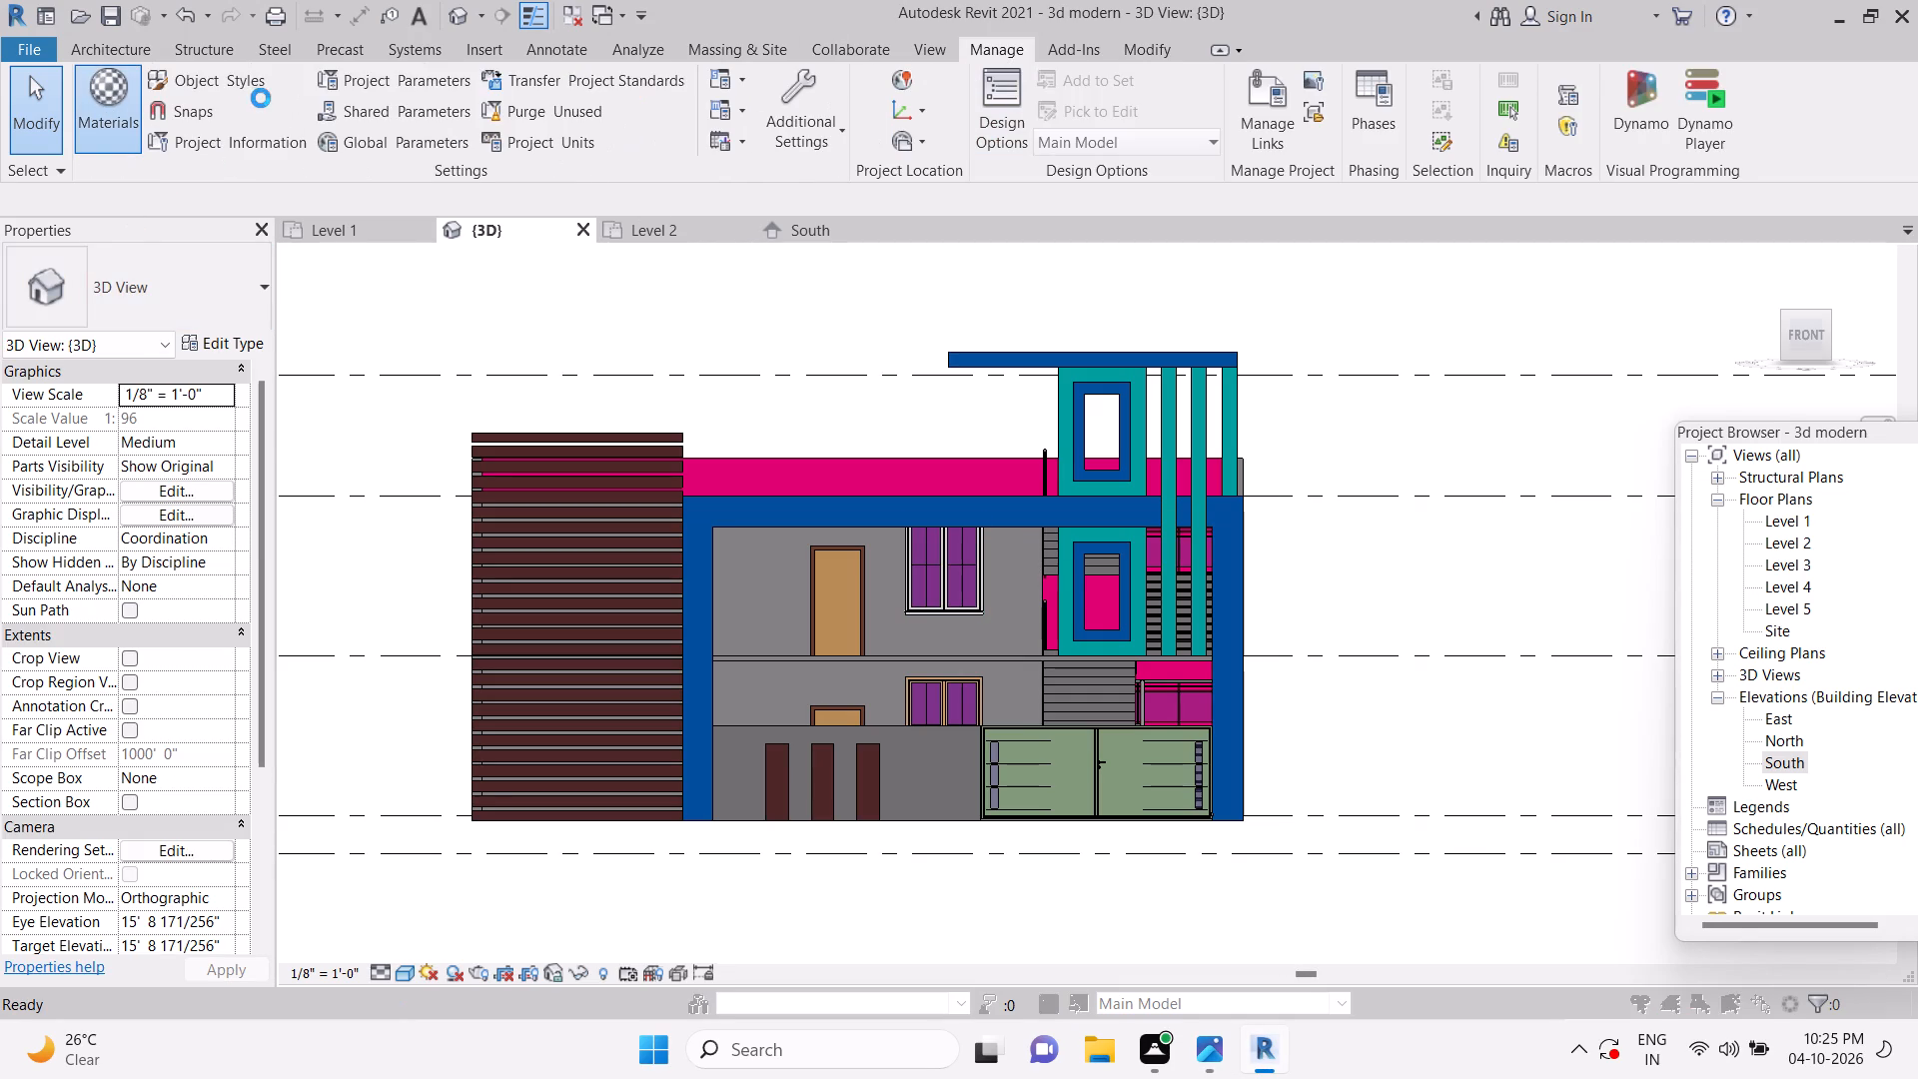
pyautogui.click(97, 669)
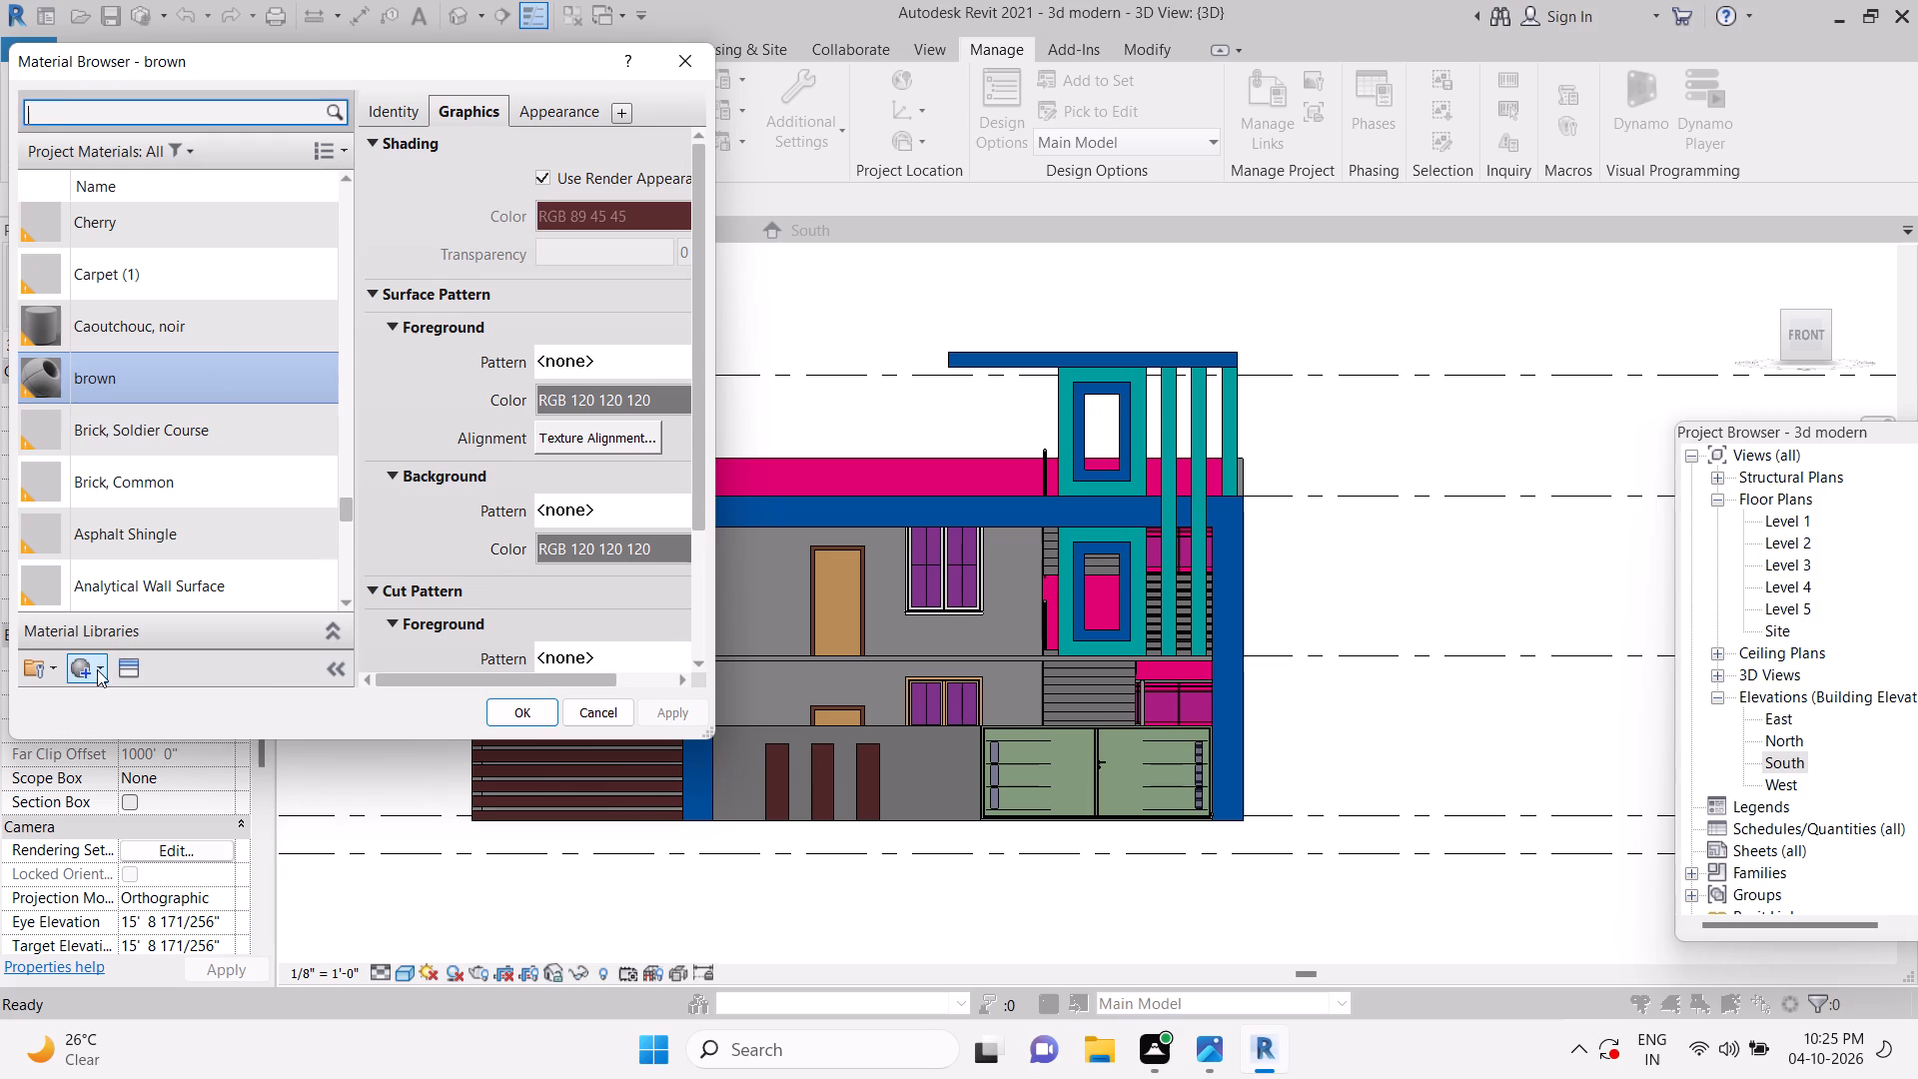
pyautogui.click(96, 694)
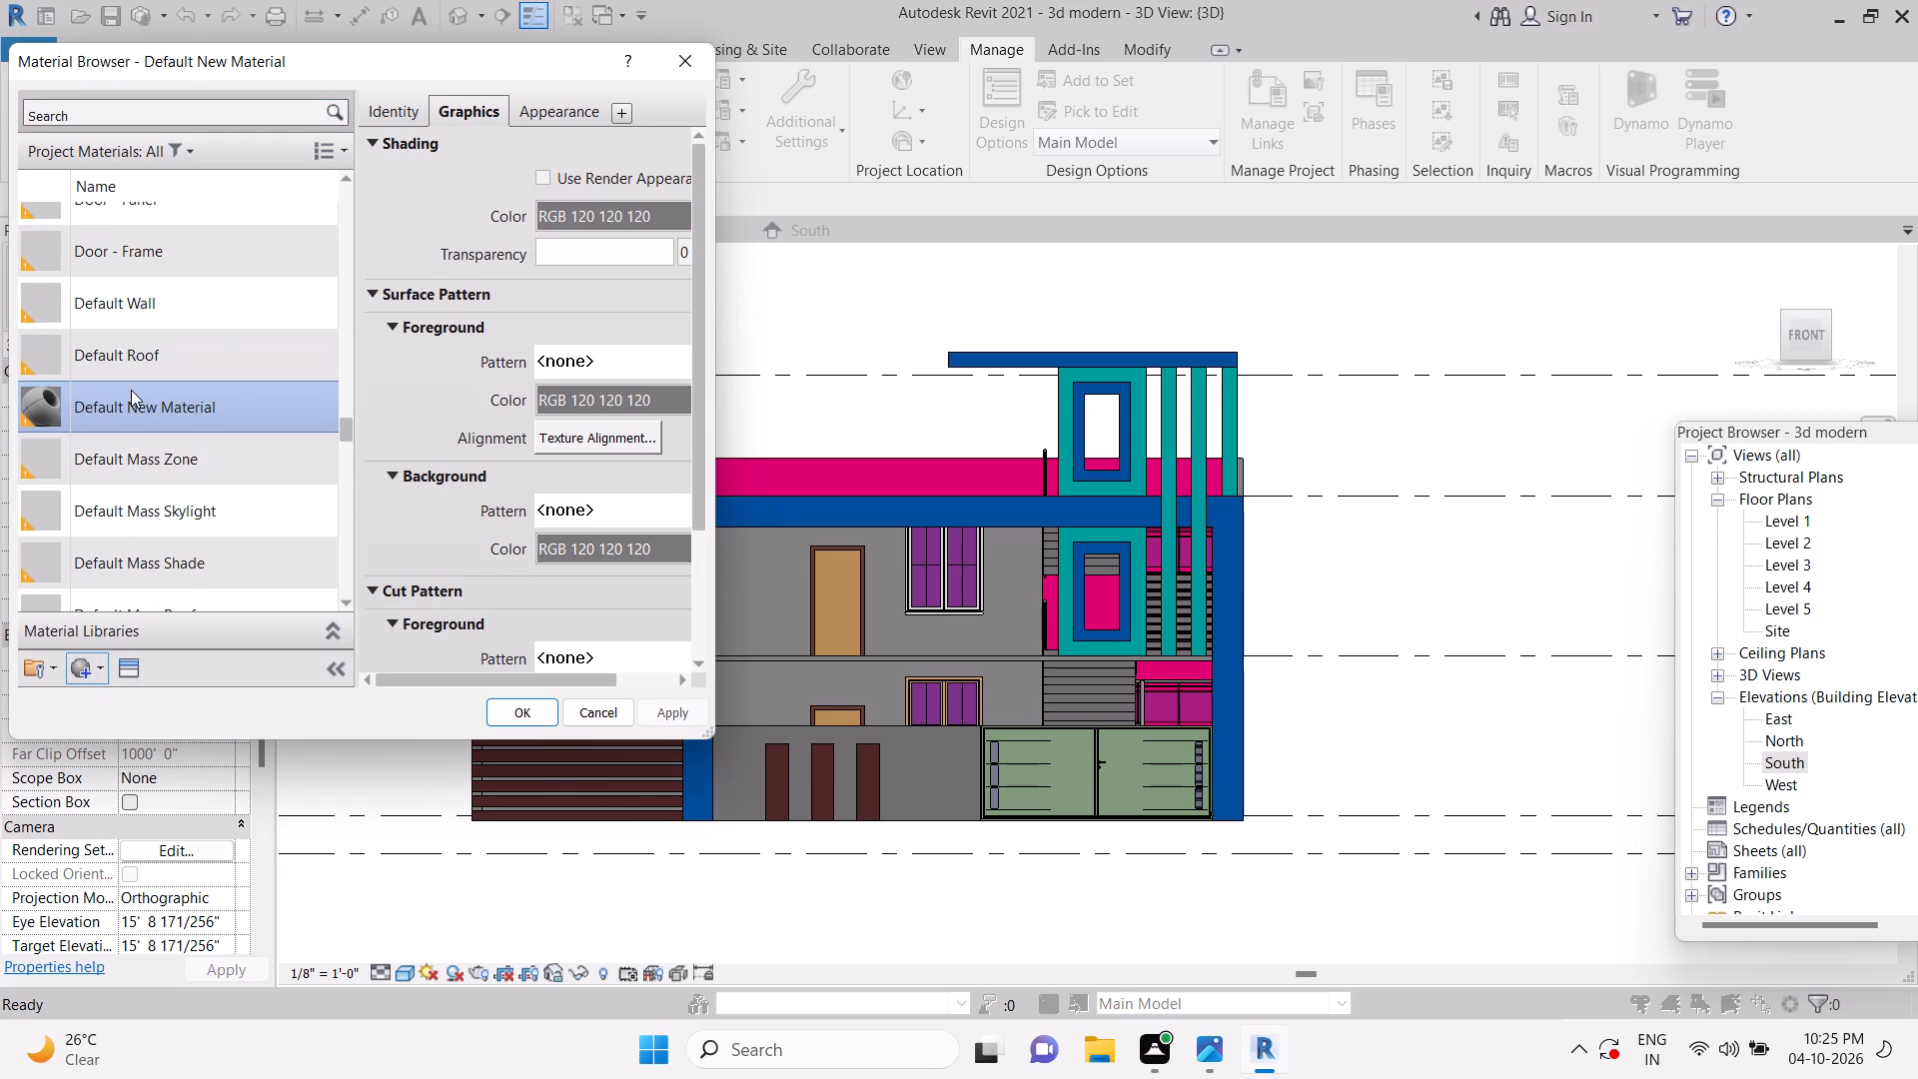
pyautogui.rightClick(131, 390)
pyautogui.click(175, 449)
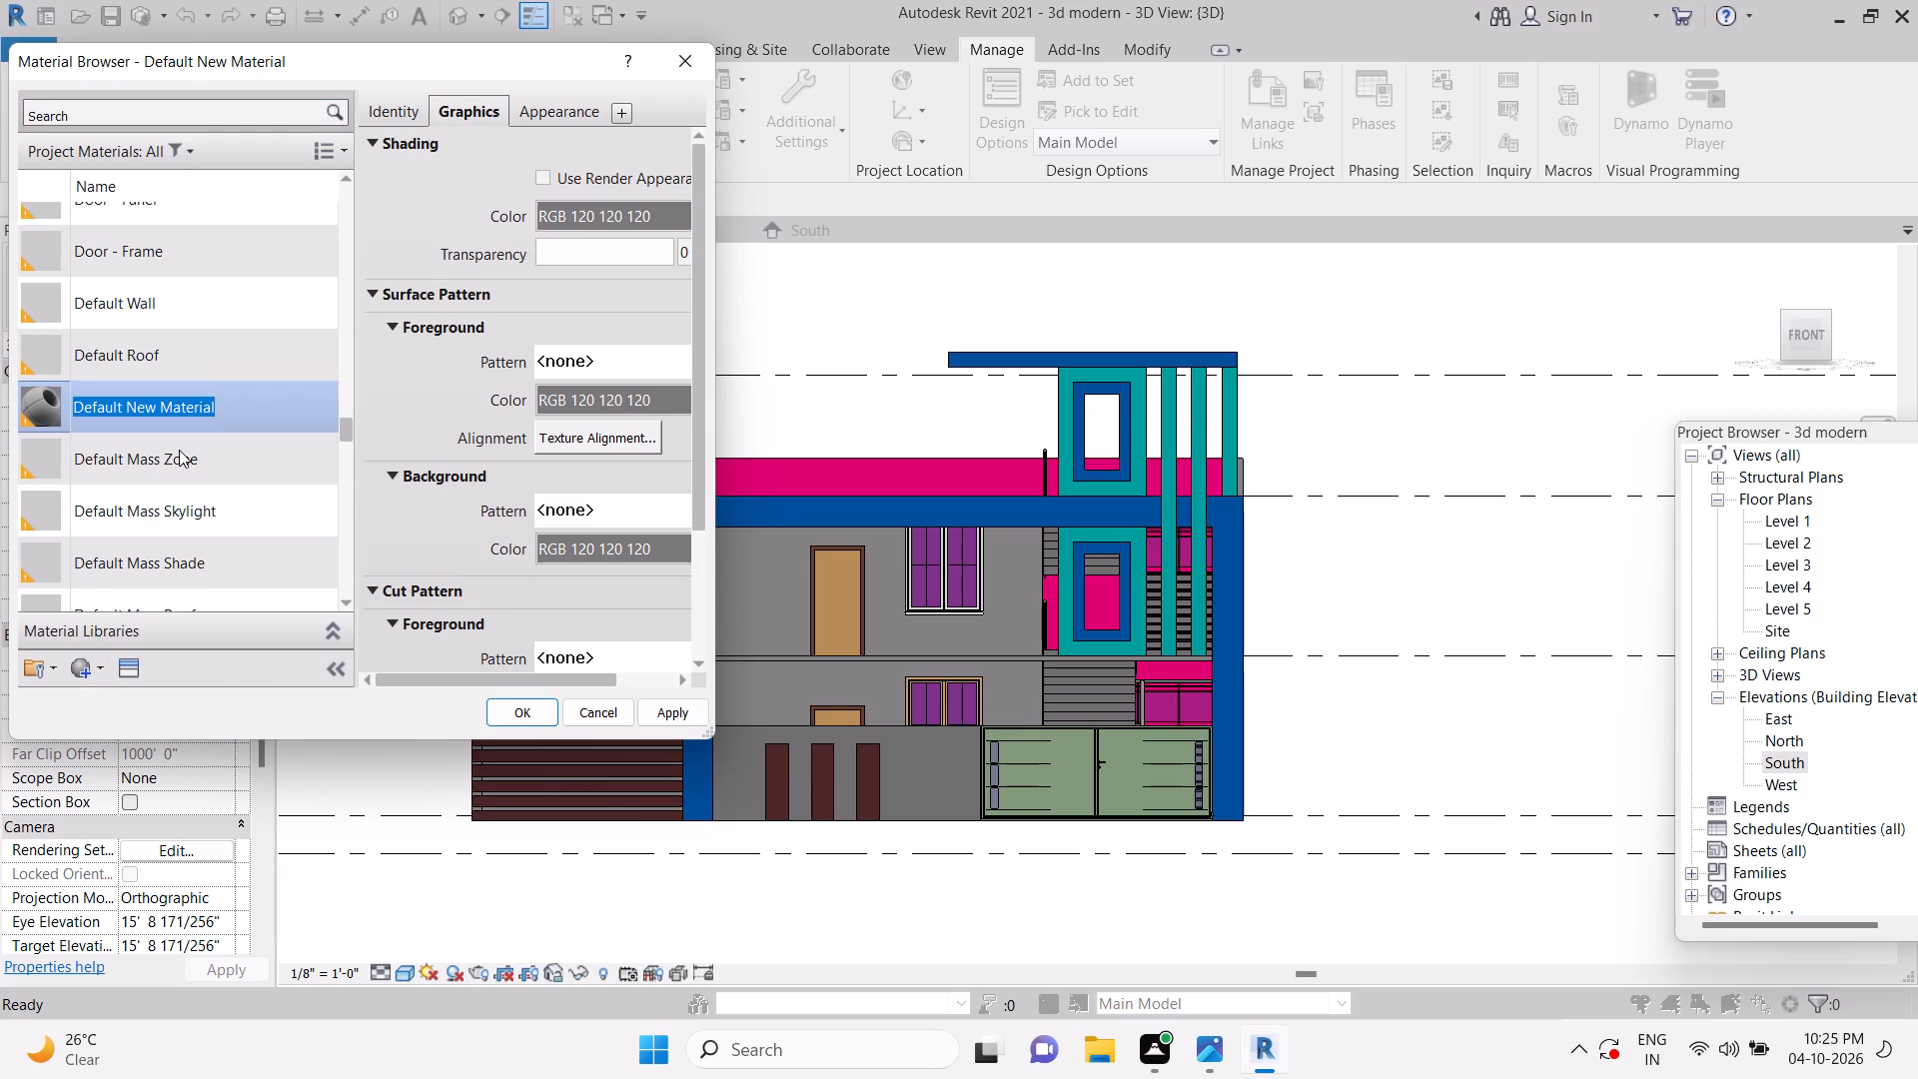
pyautogui.write('l b')
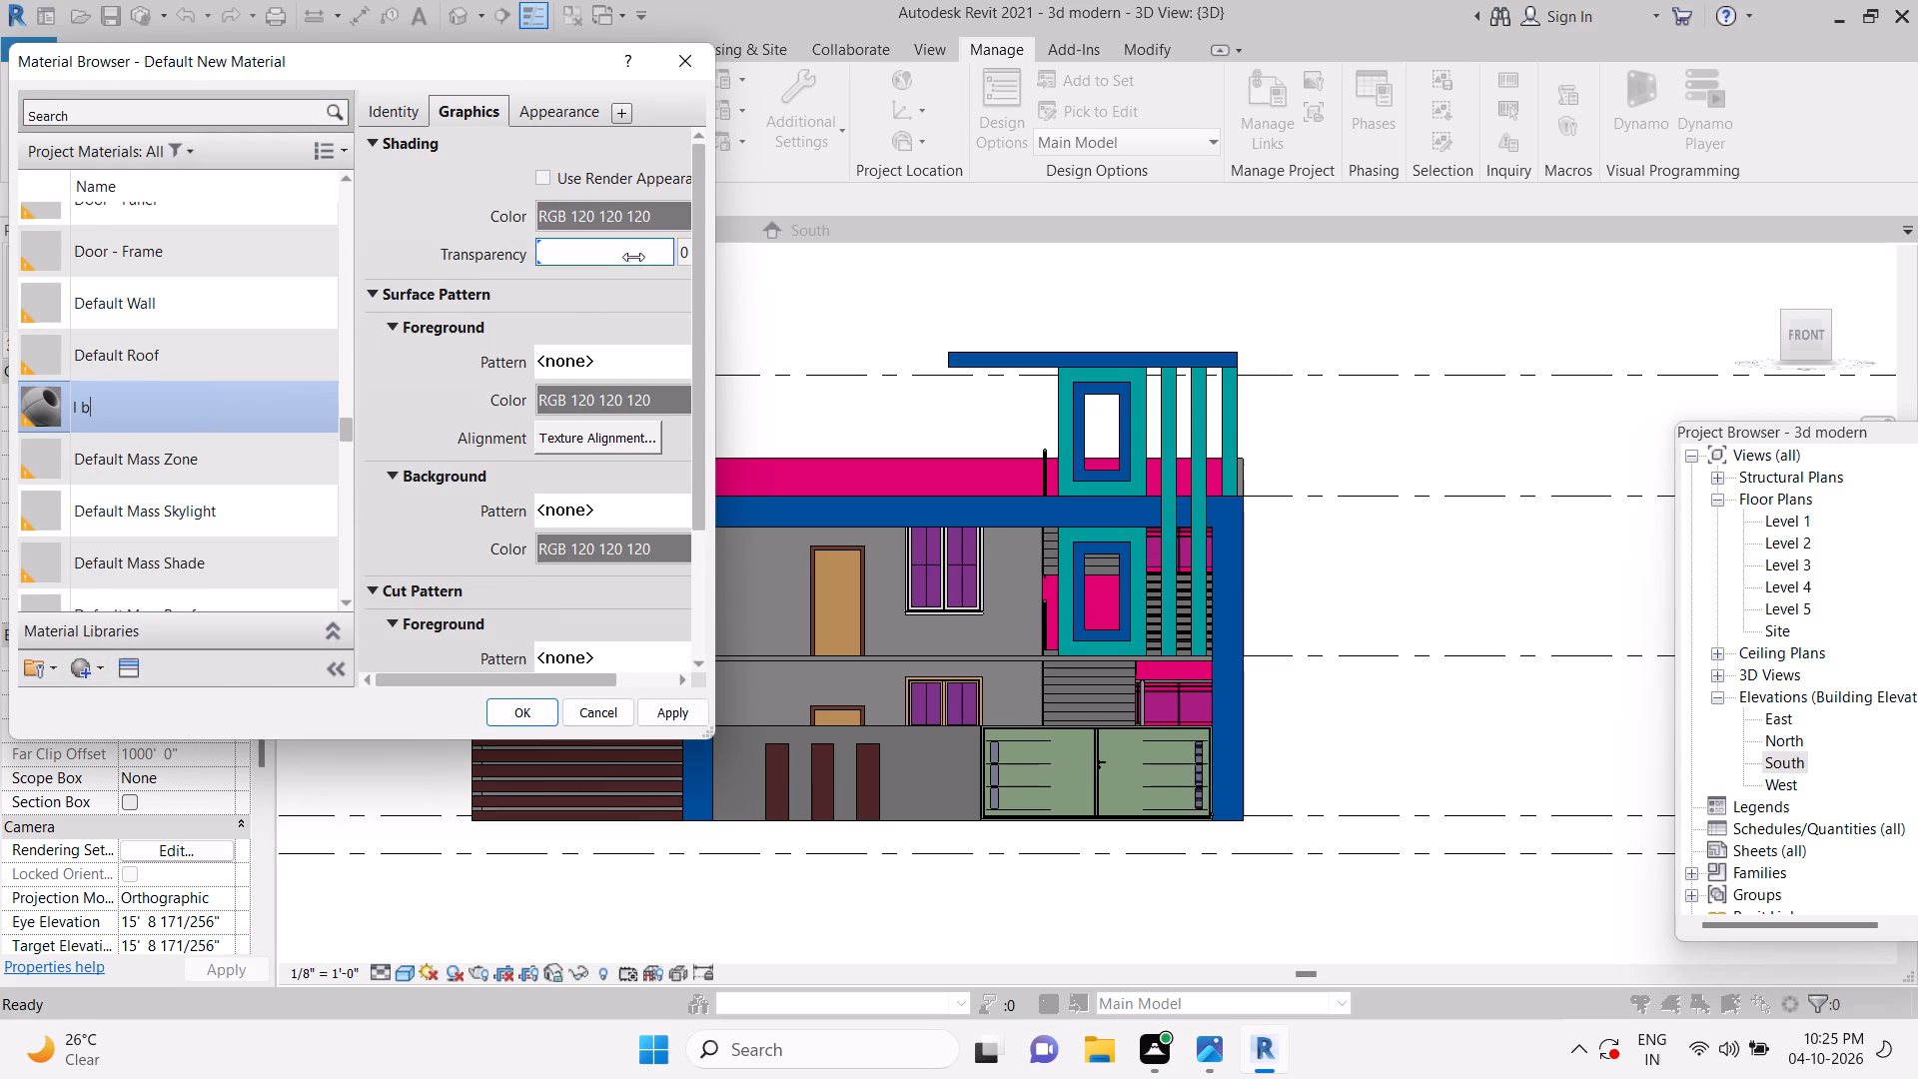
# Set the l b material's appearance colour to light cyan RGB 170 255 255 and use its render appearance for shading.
pyautogui.click(577, 125)
pyautogui.click(603, 384)
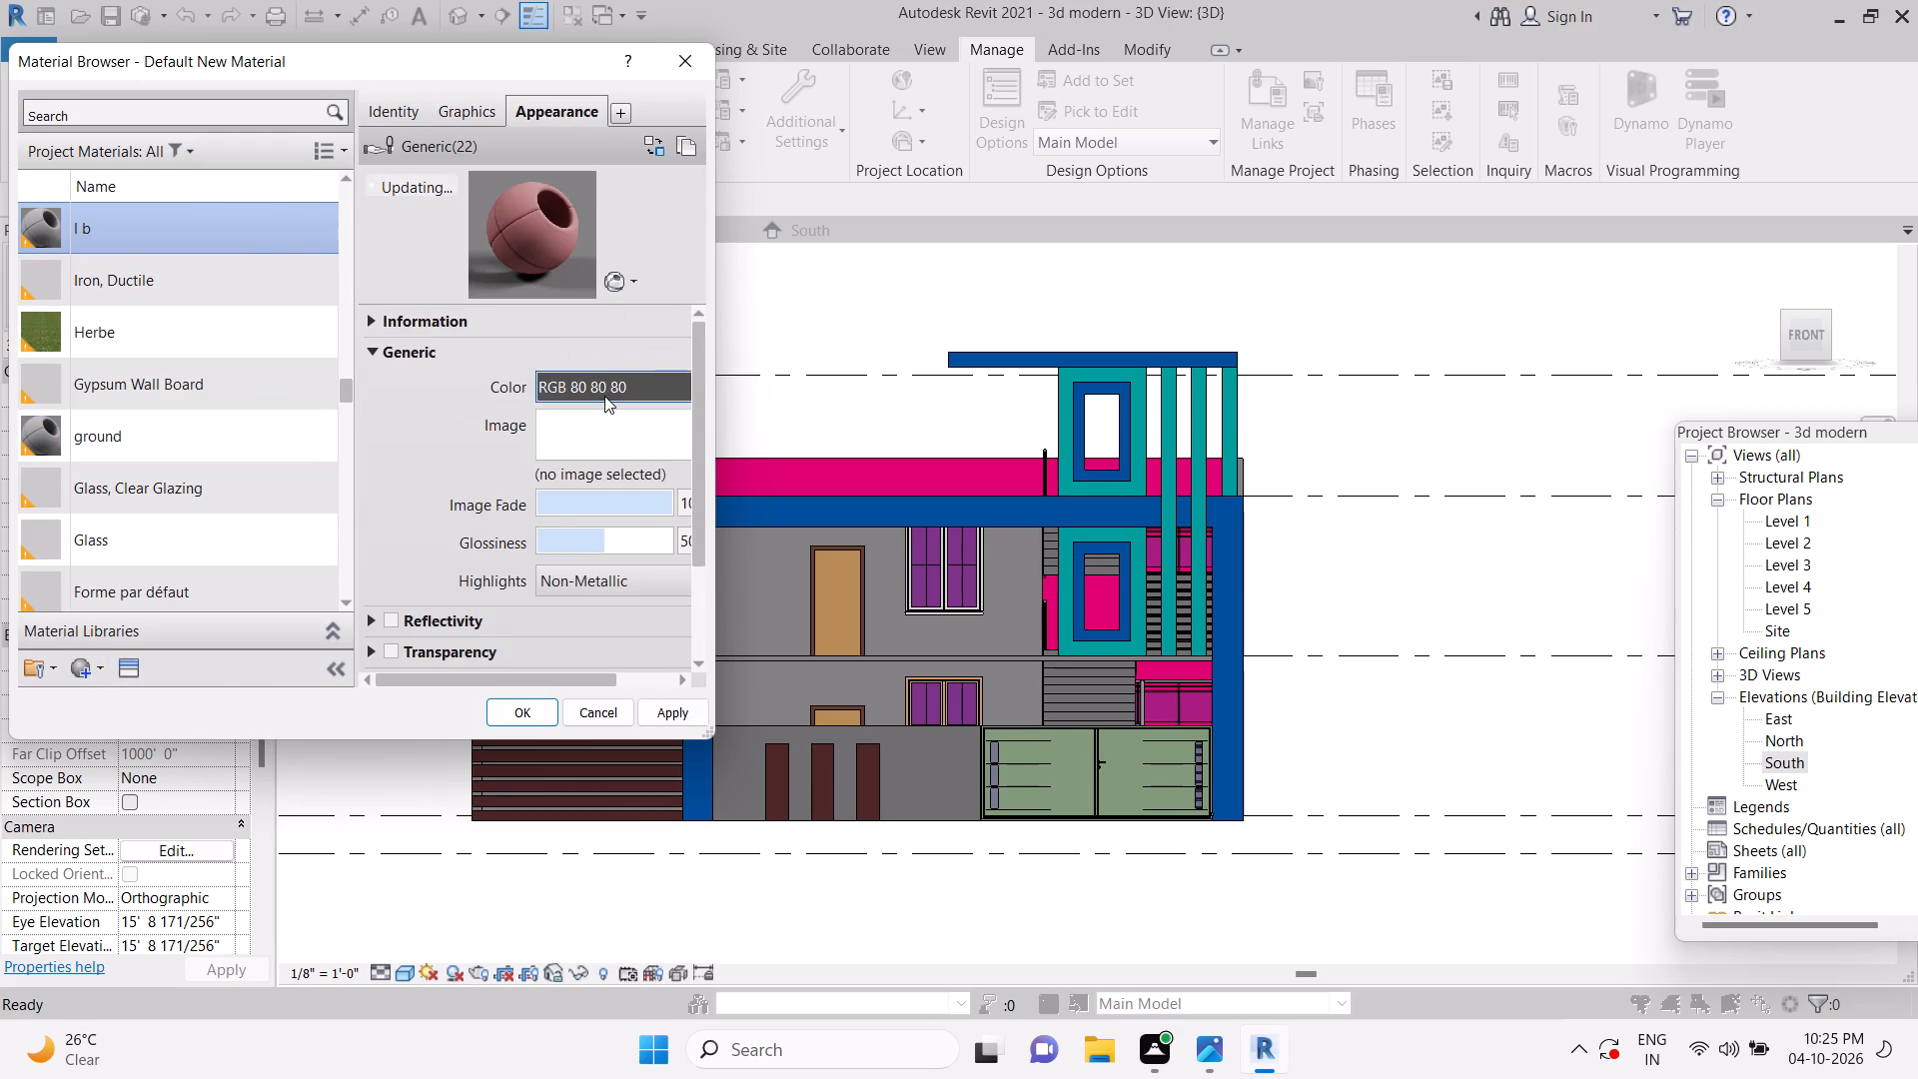
pyautogui.click(232, 258)
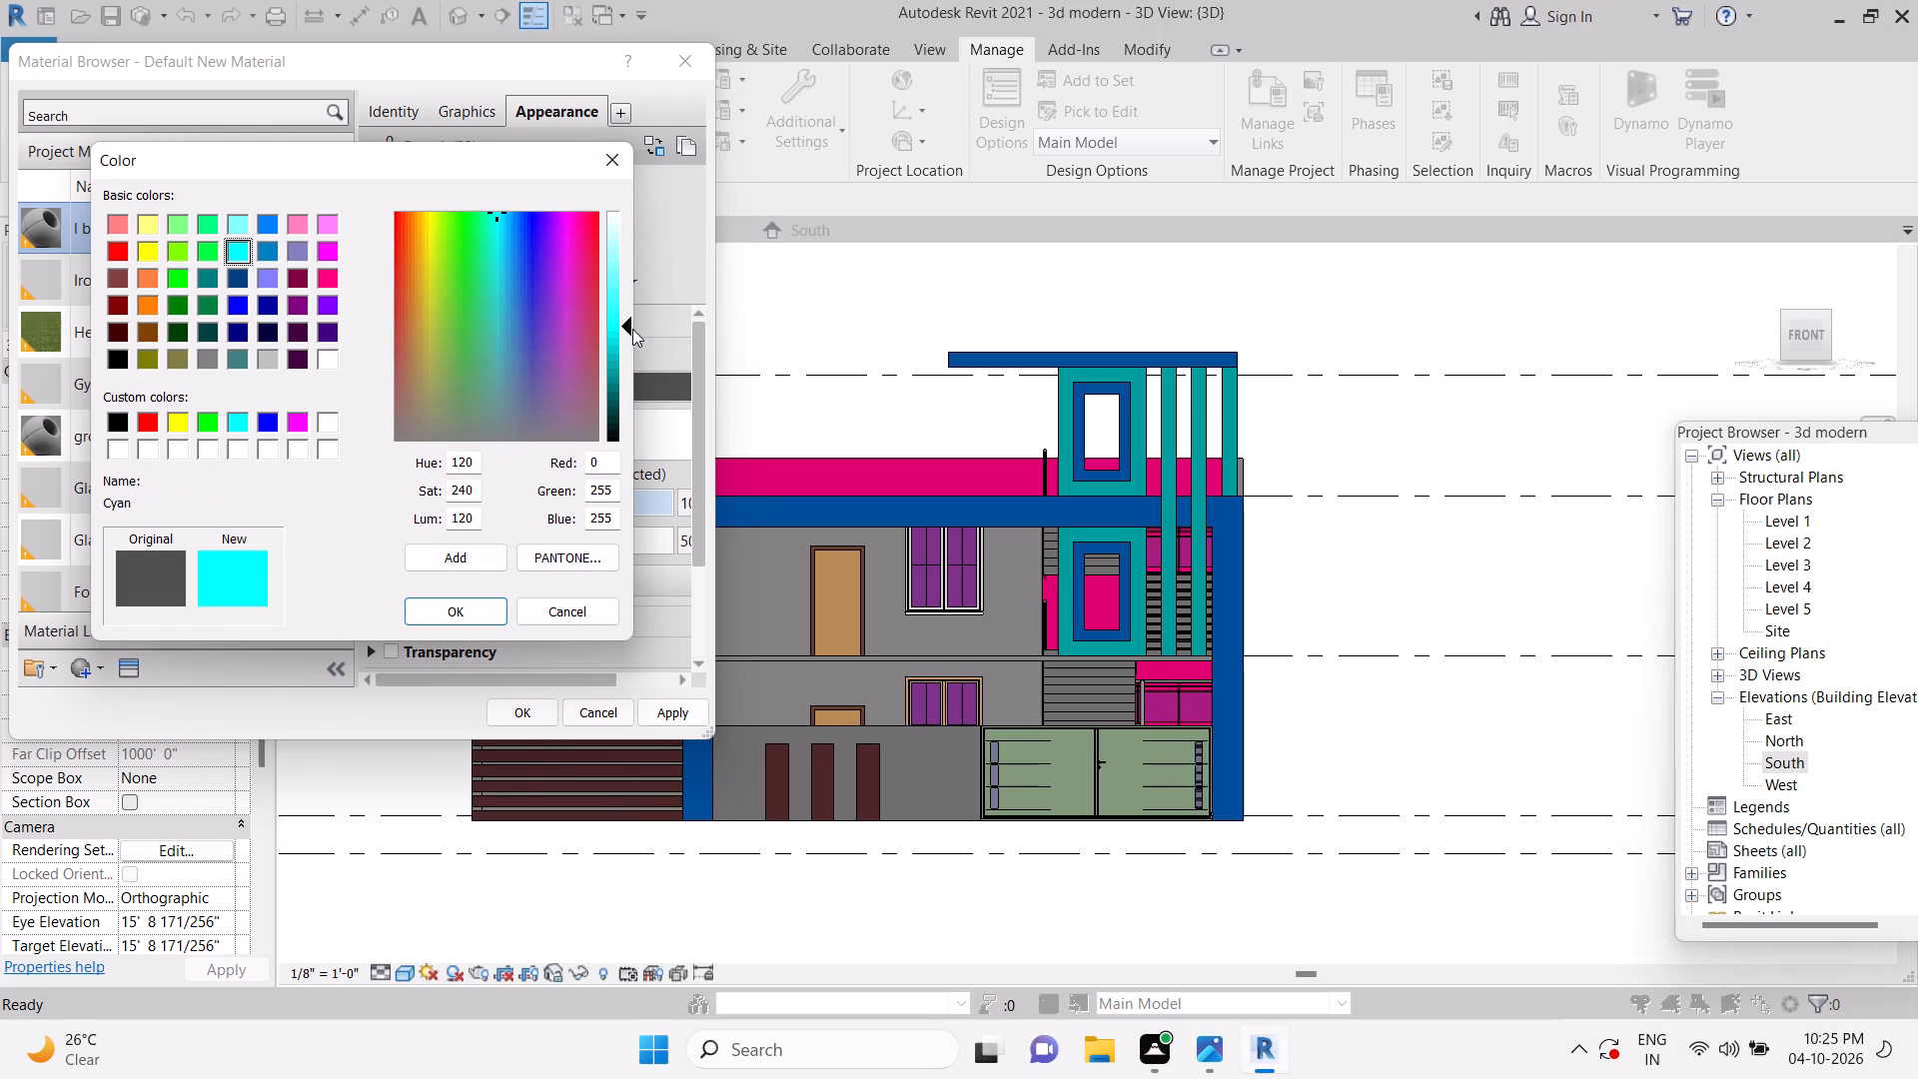
pyautogui.moveTo(626, 332); pyautogui.dragTo(629, 296)
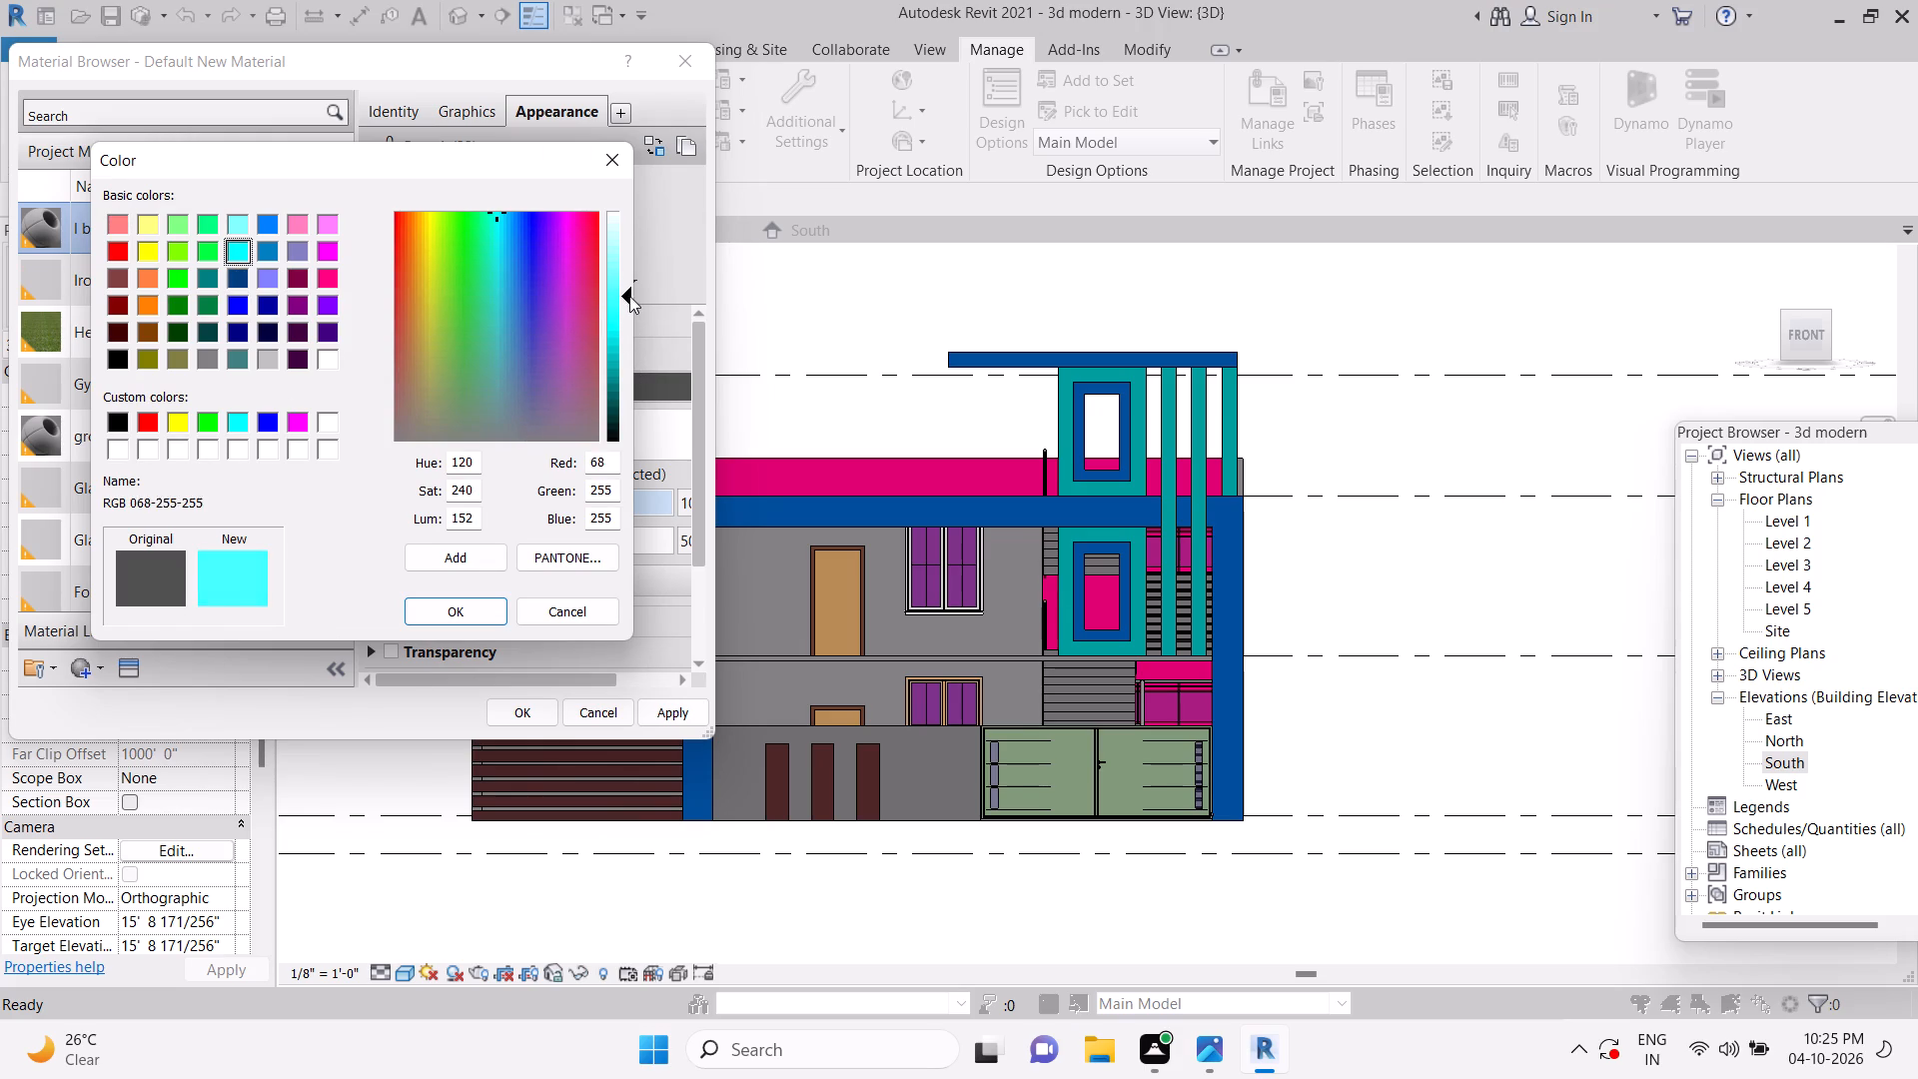
pyautogui.moveTo(629, 296); pyautogui.dragTo(632, 251)
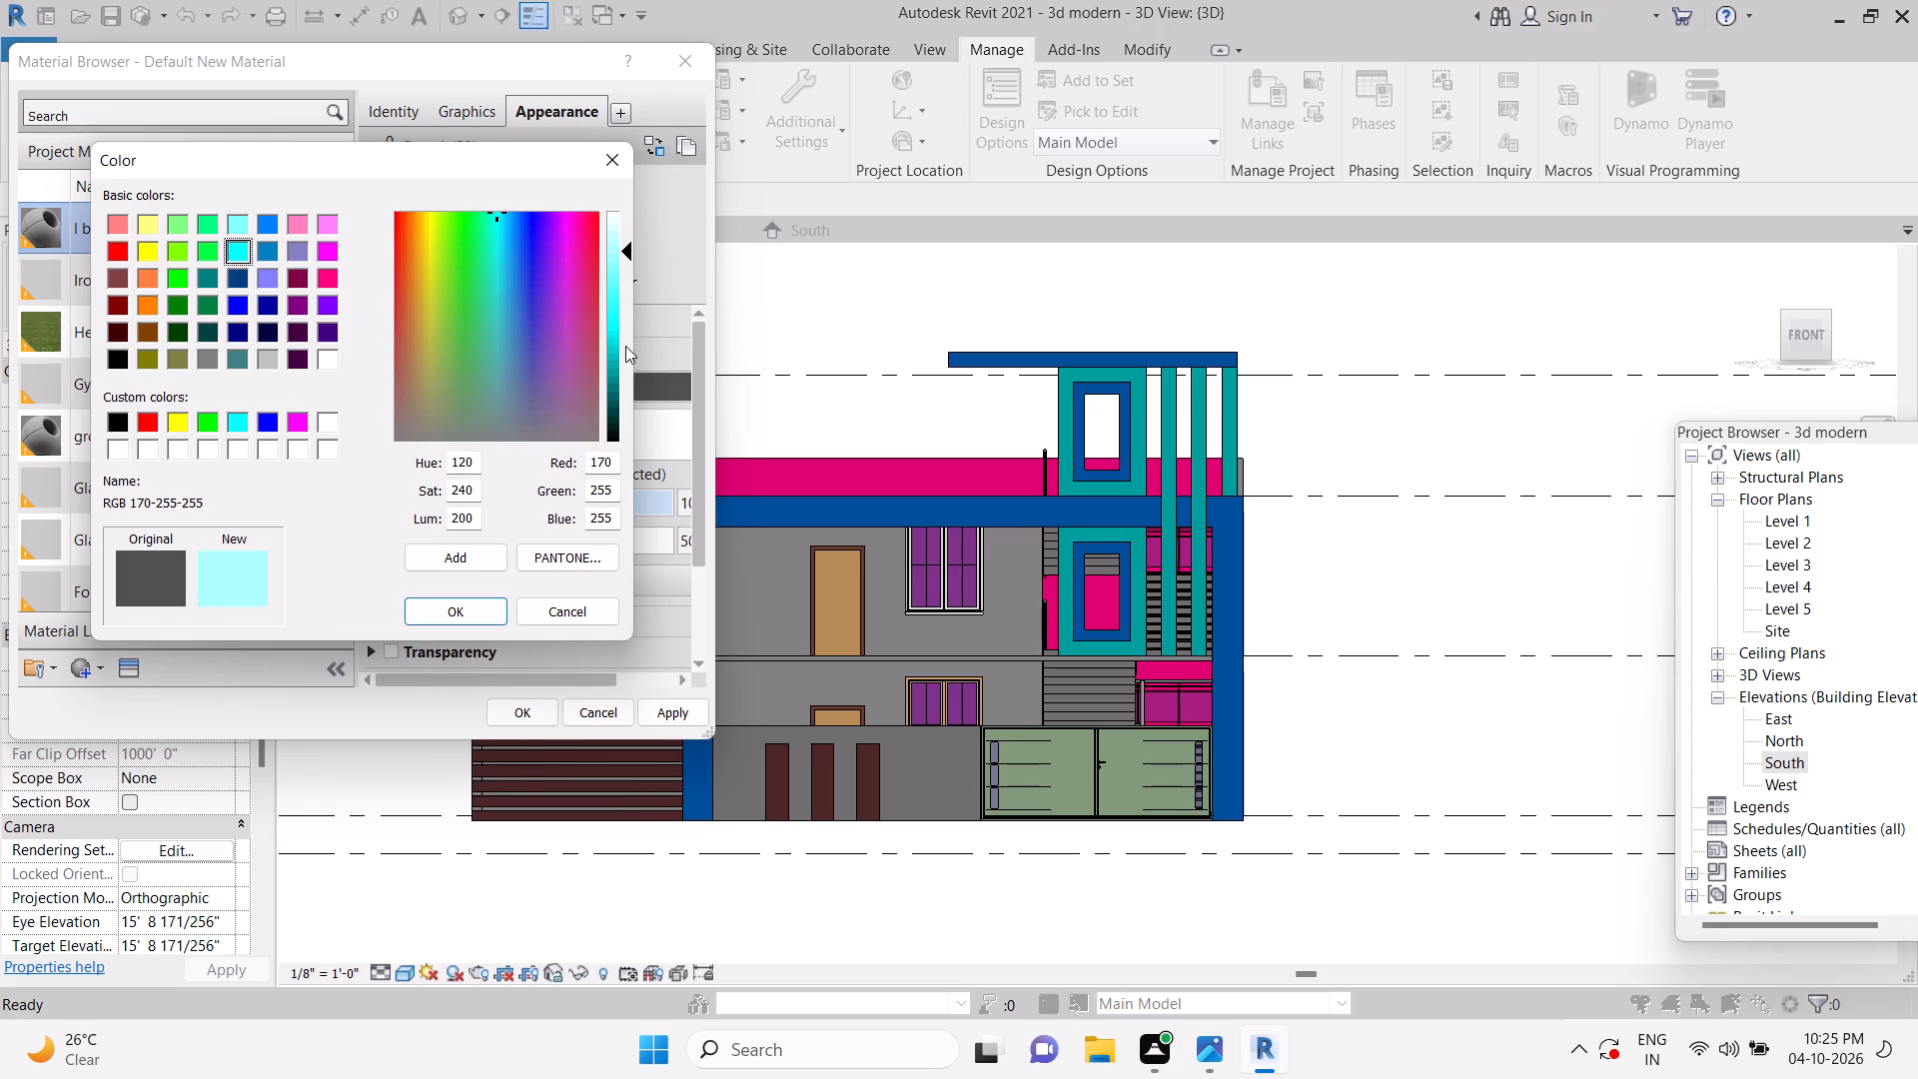
pyautogui.click(493, 609)
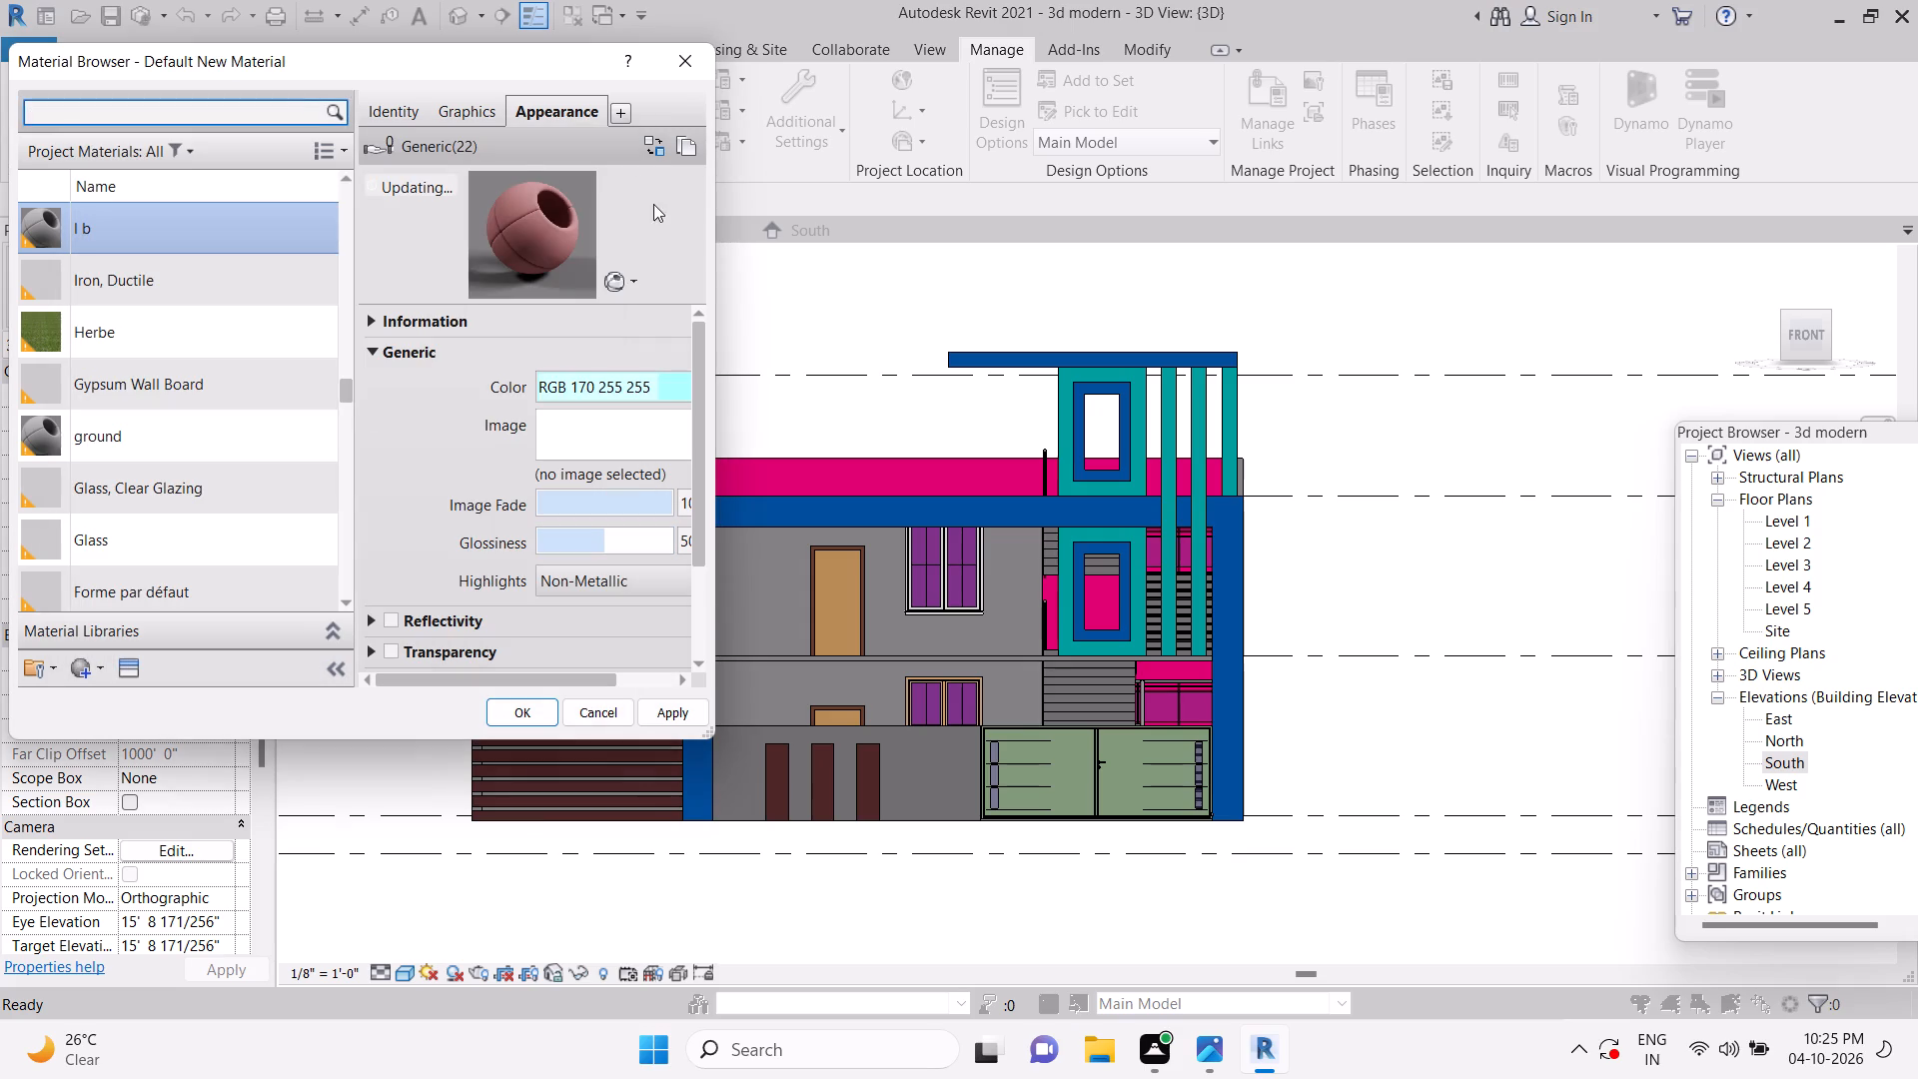
pyautogui.click(472, 114)
pyautogui.click(544, 179)
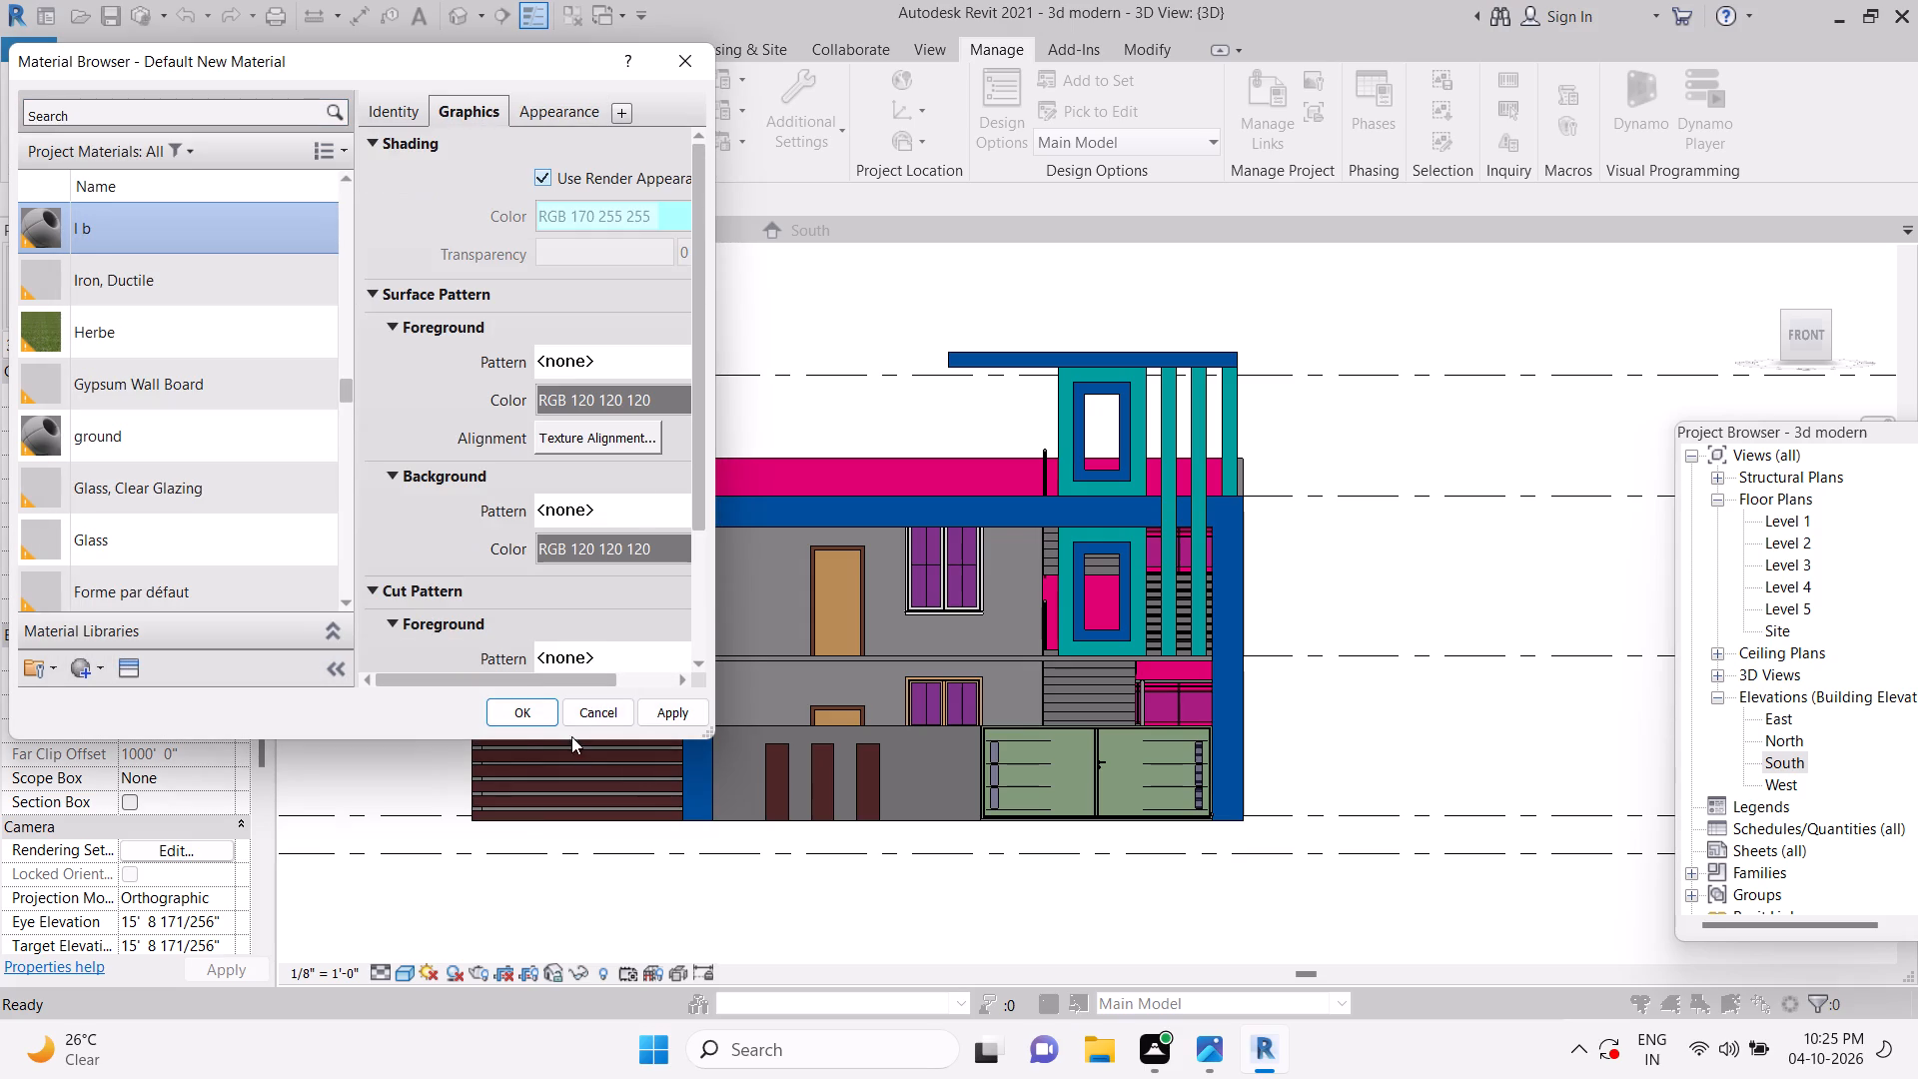
pyautogui.click(534, 712)
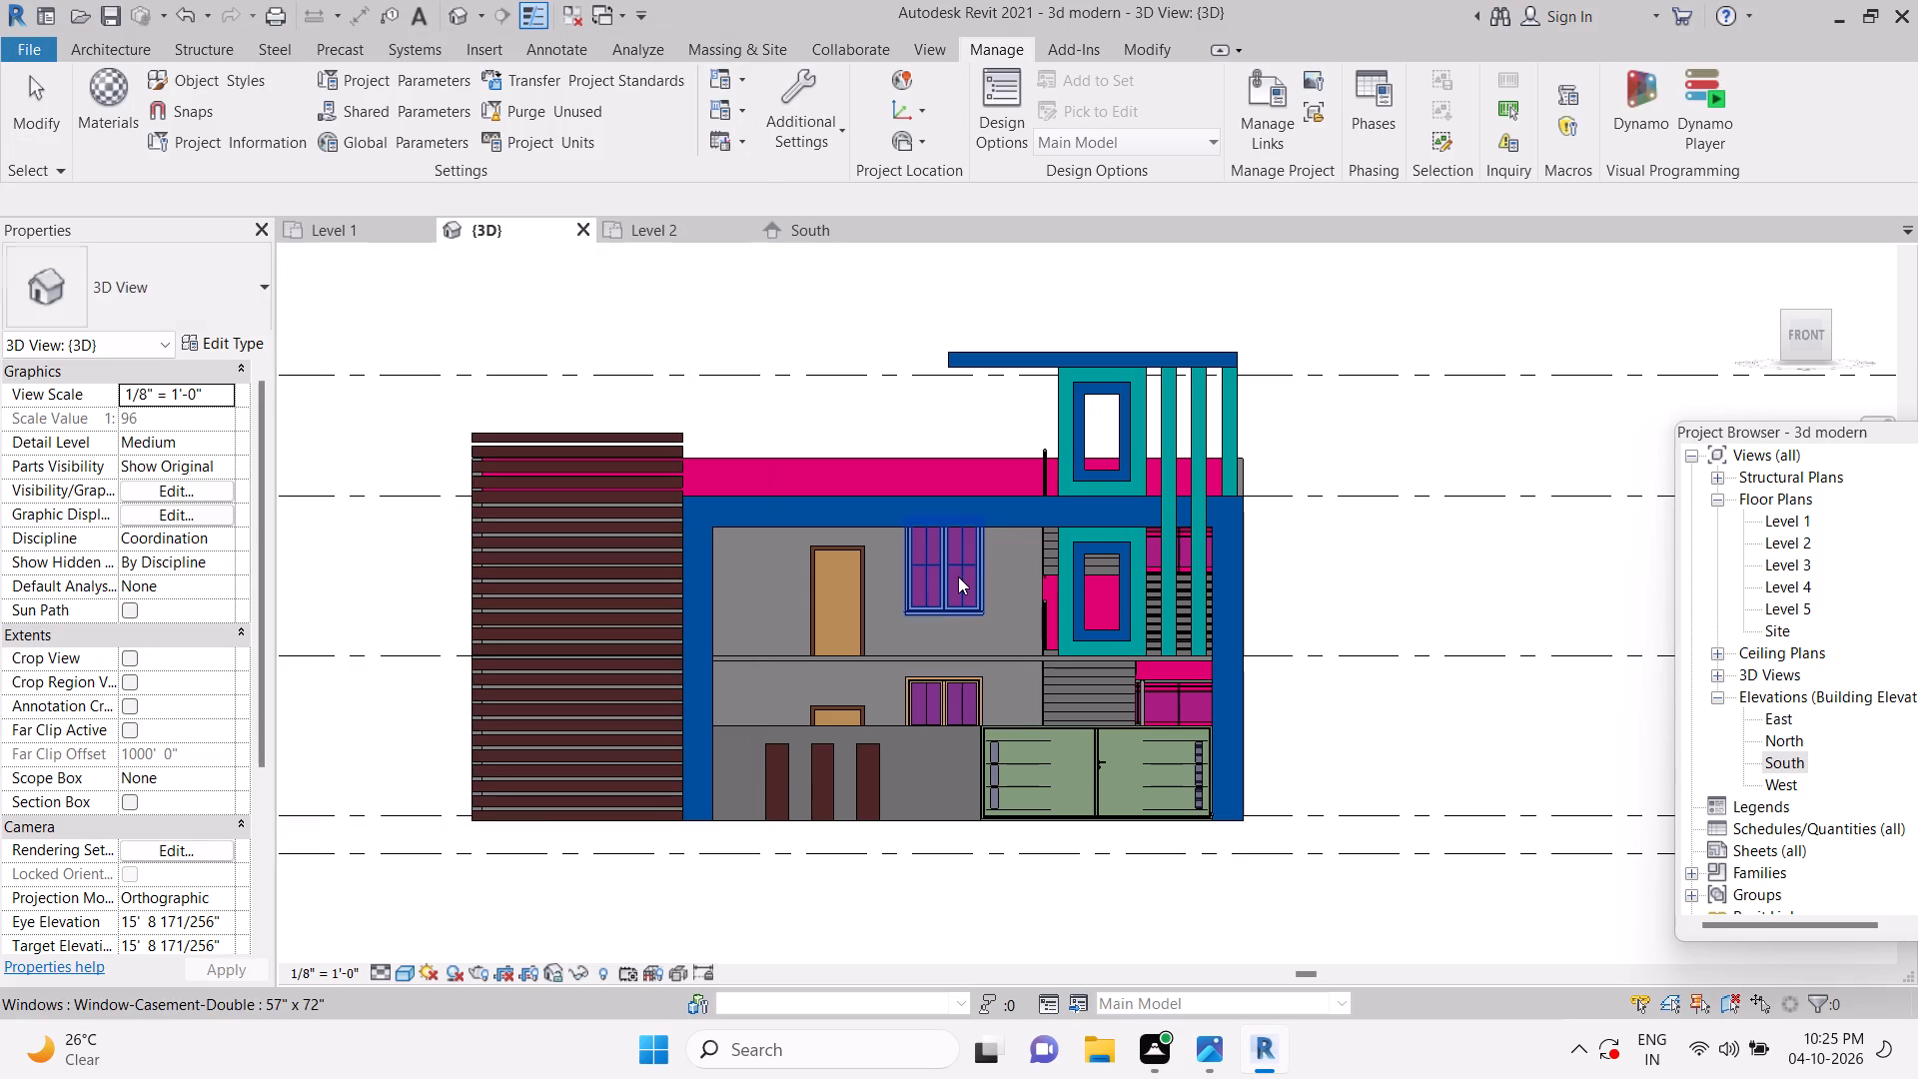
# Paint the grey front wall faces of the upper and lower storeys around the doors and windows with the l b material.
pyautogui.press('Escape')
pyautogui.press('Escape')
pyautogui.write('pt')
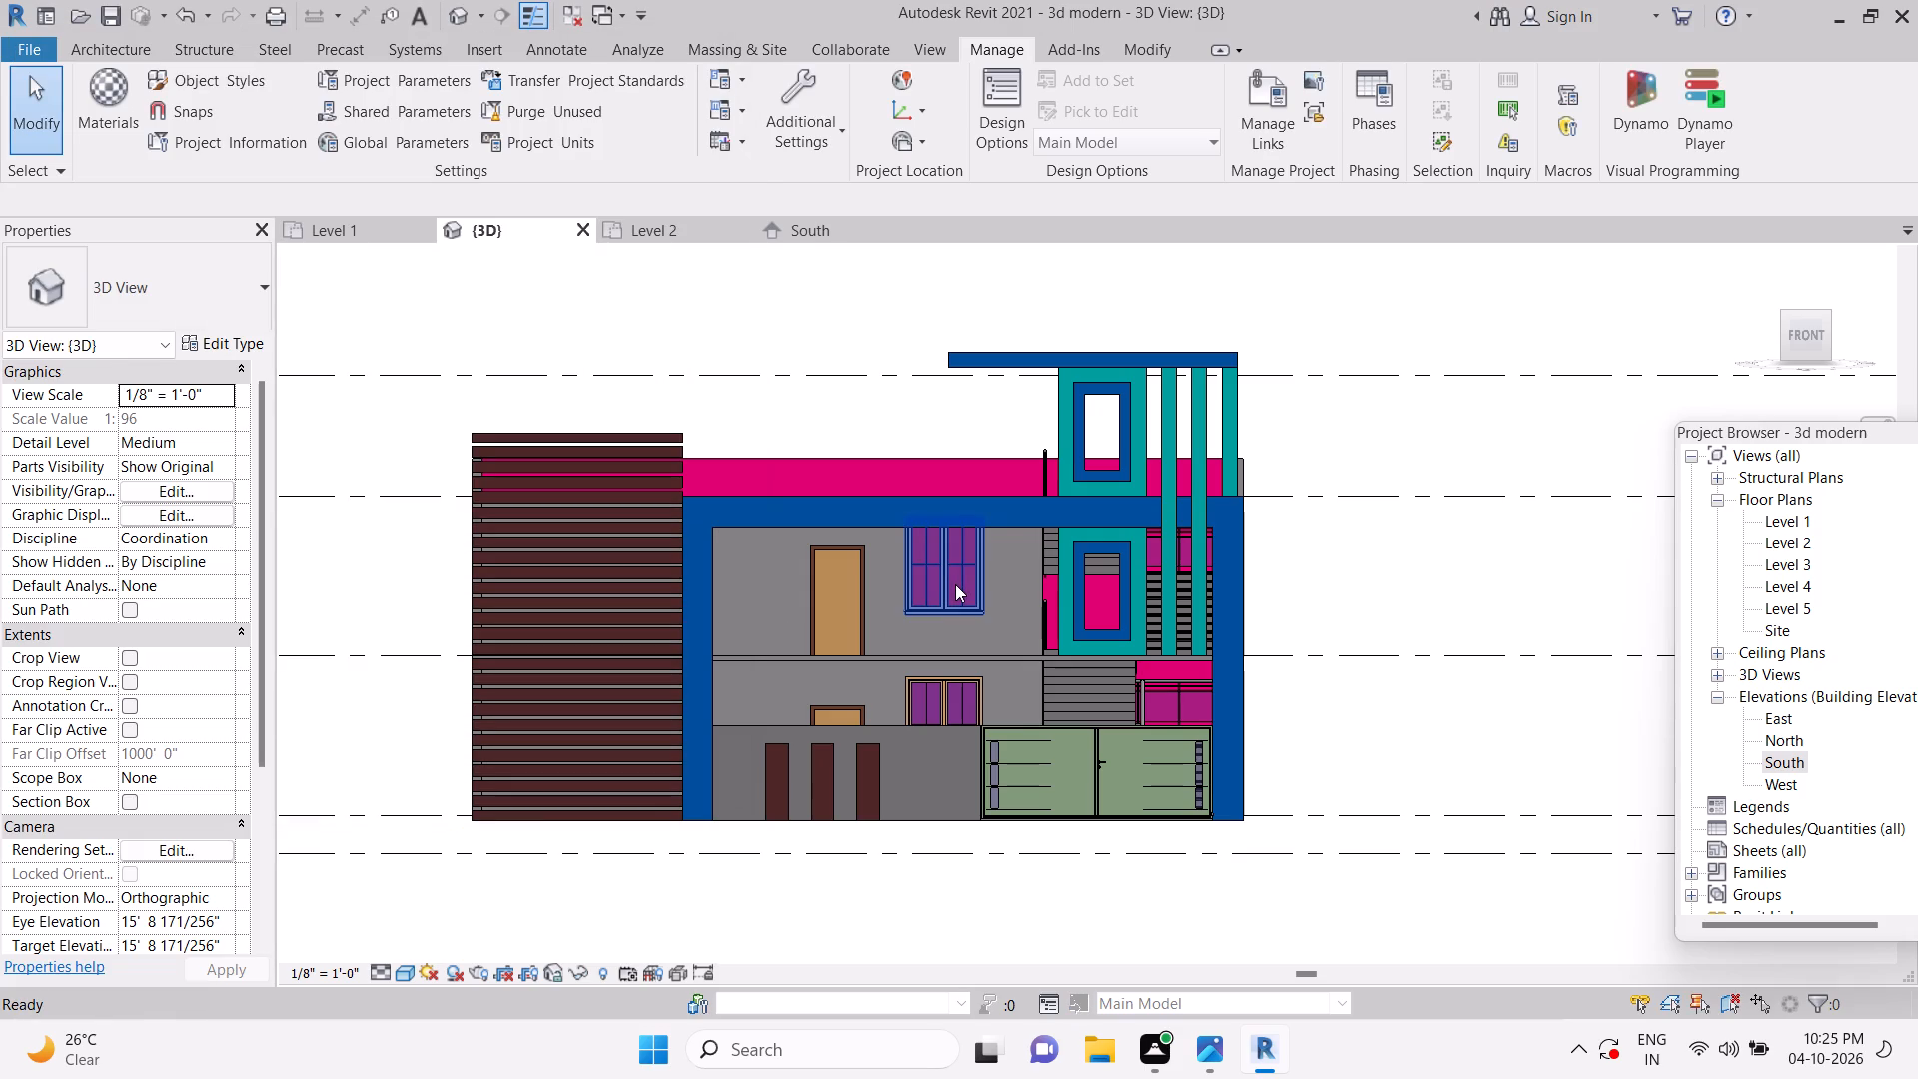
pyautogui.click(135, 77)
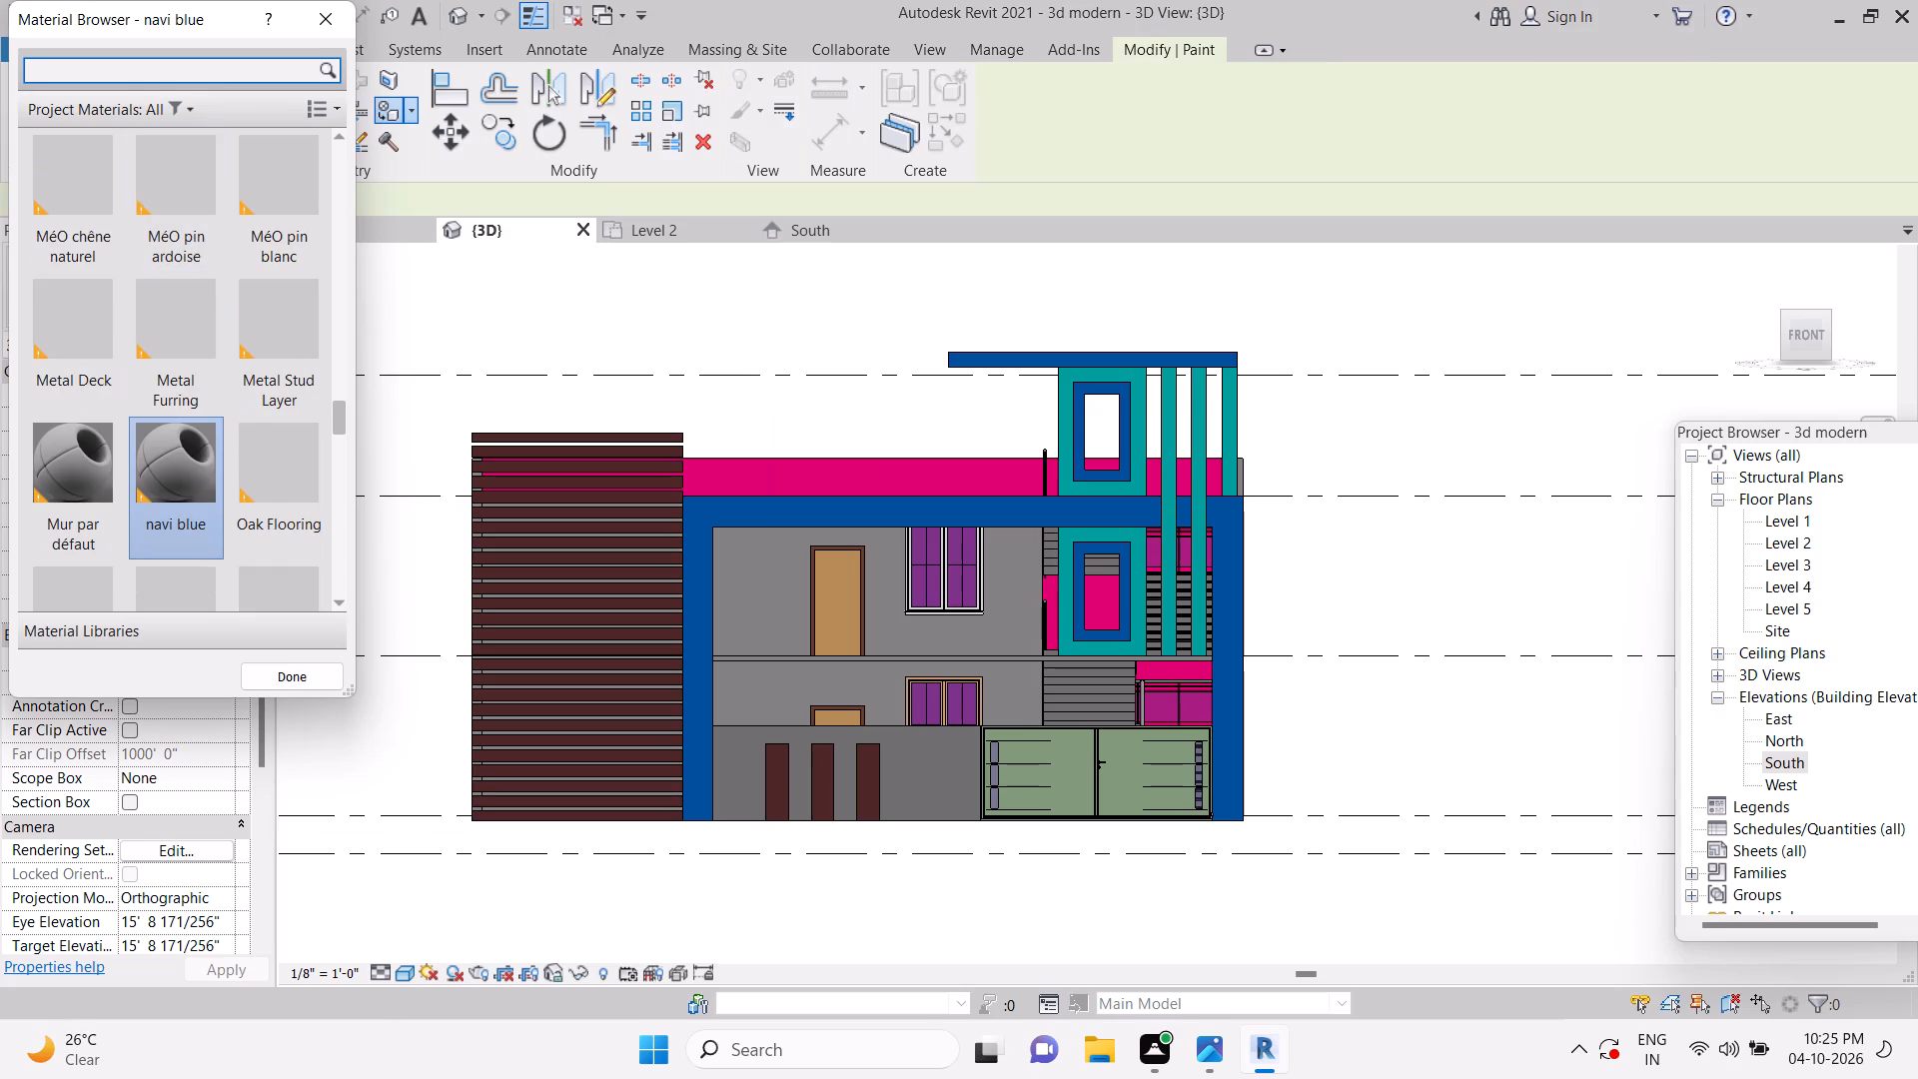
pyautogui.write('l b')
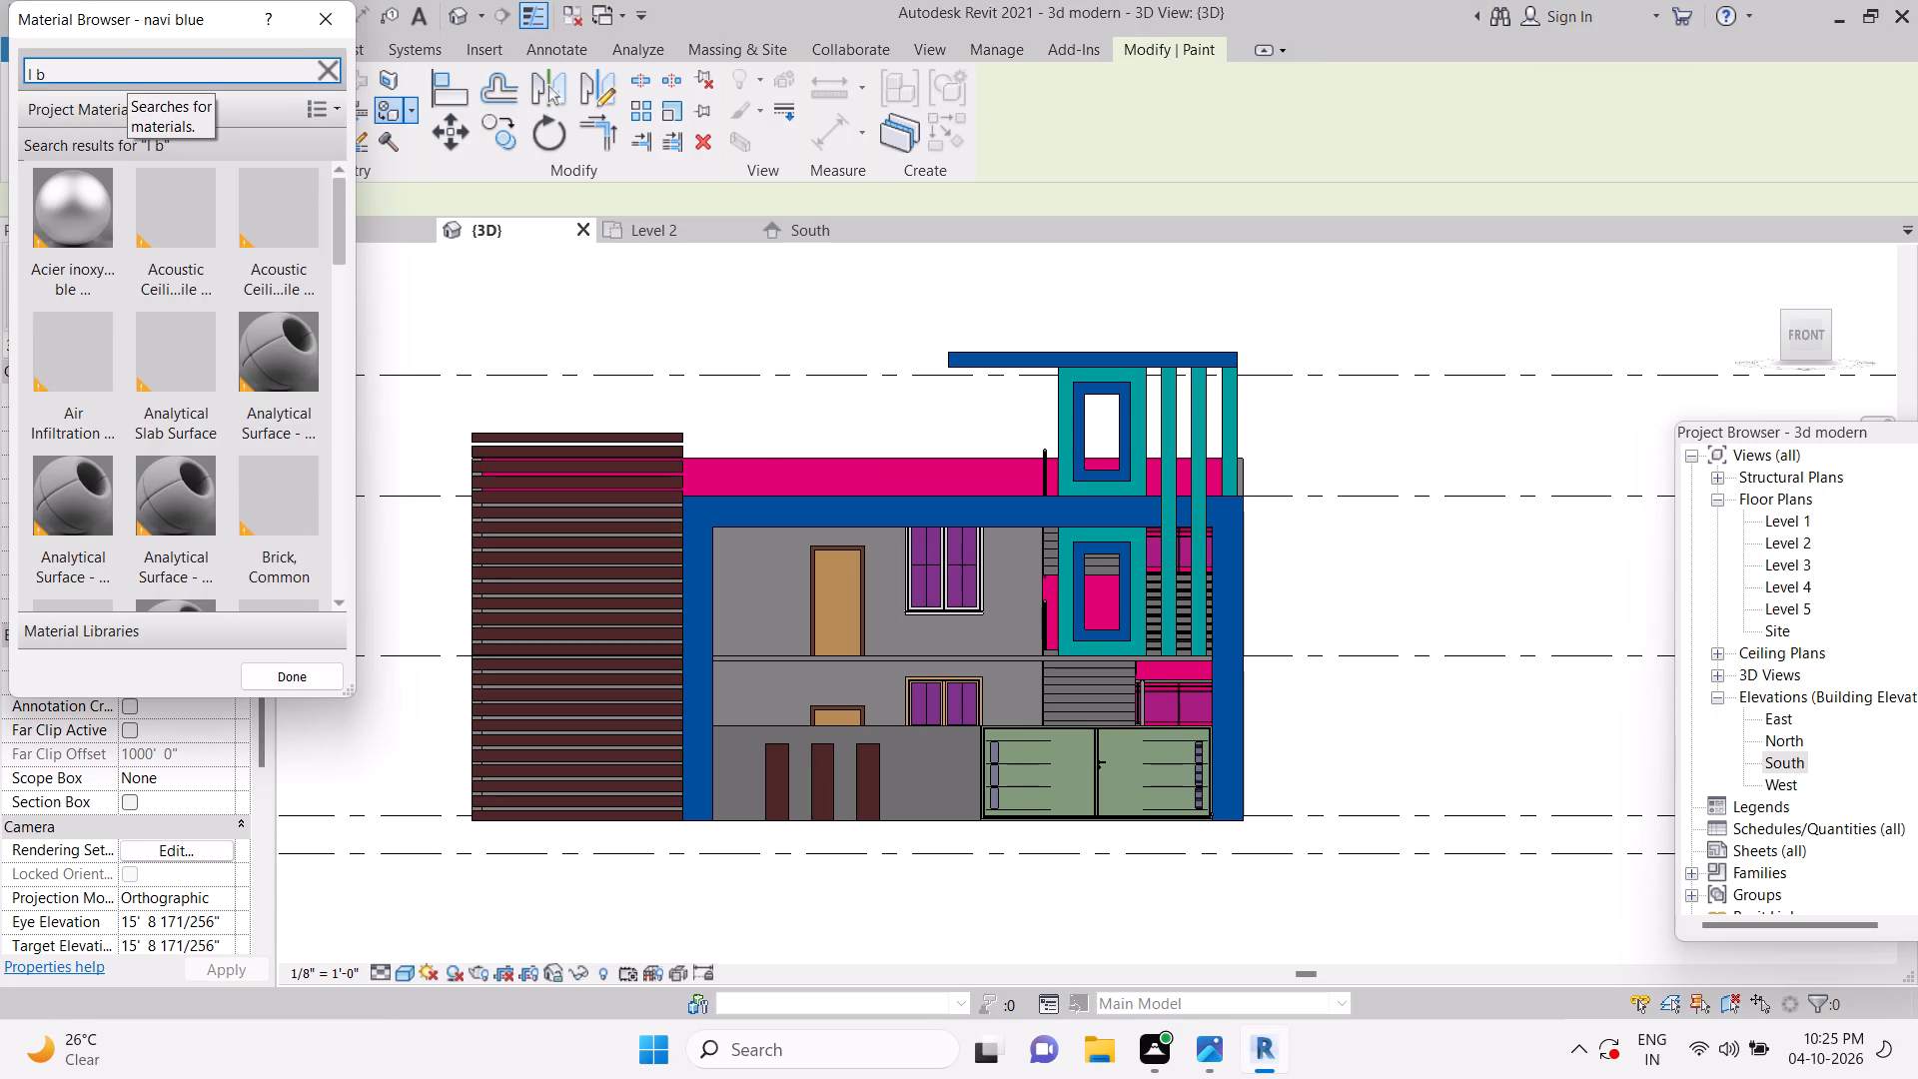
pyautogui.scroll(-2, 275, 332)
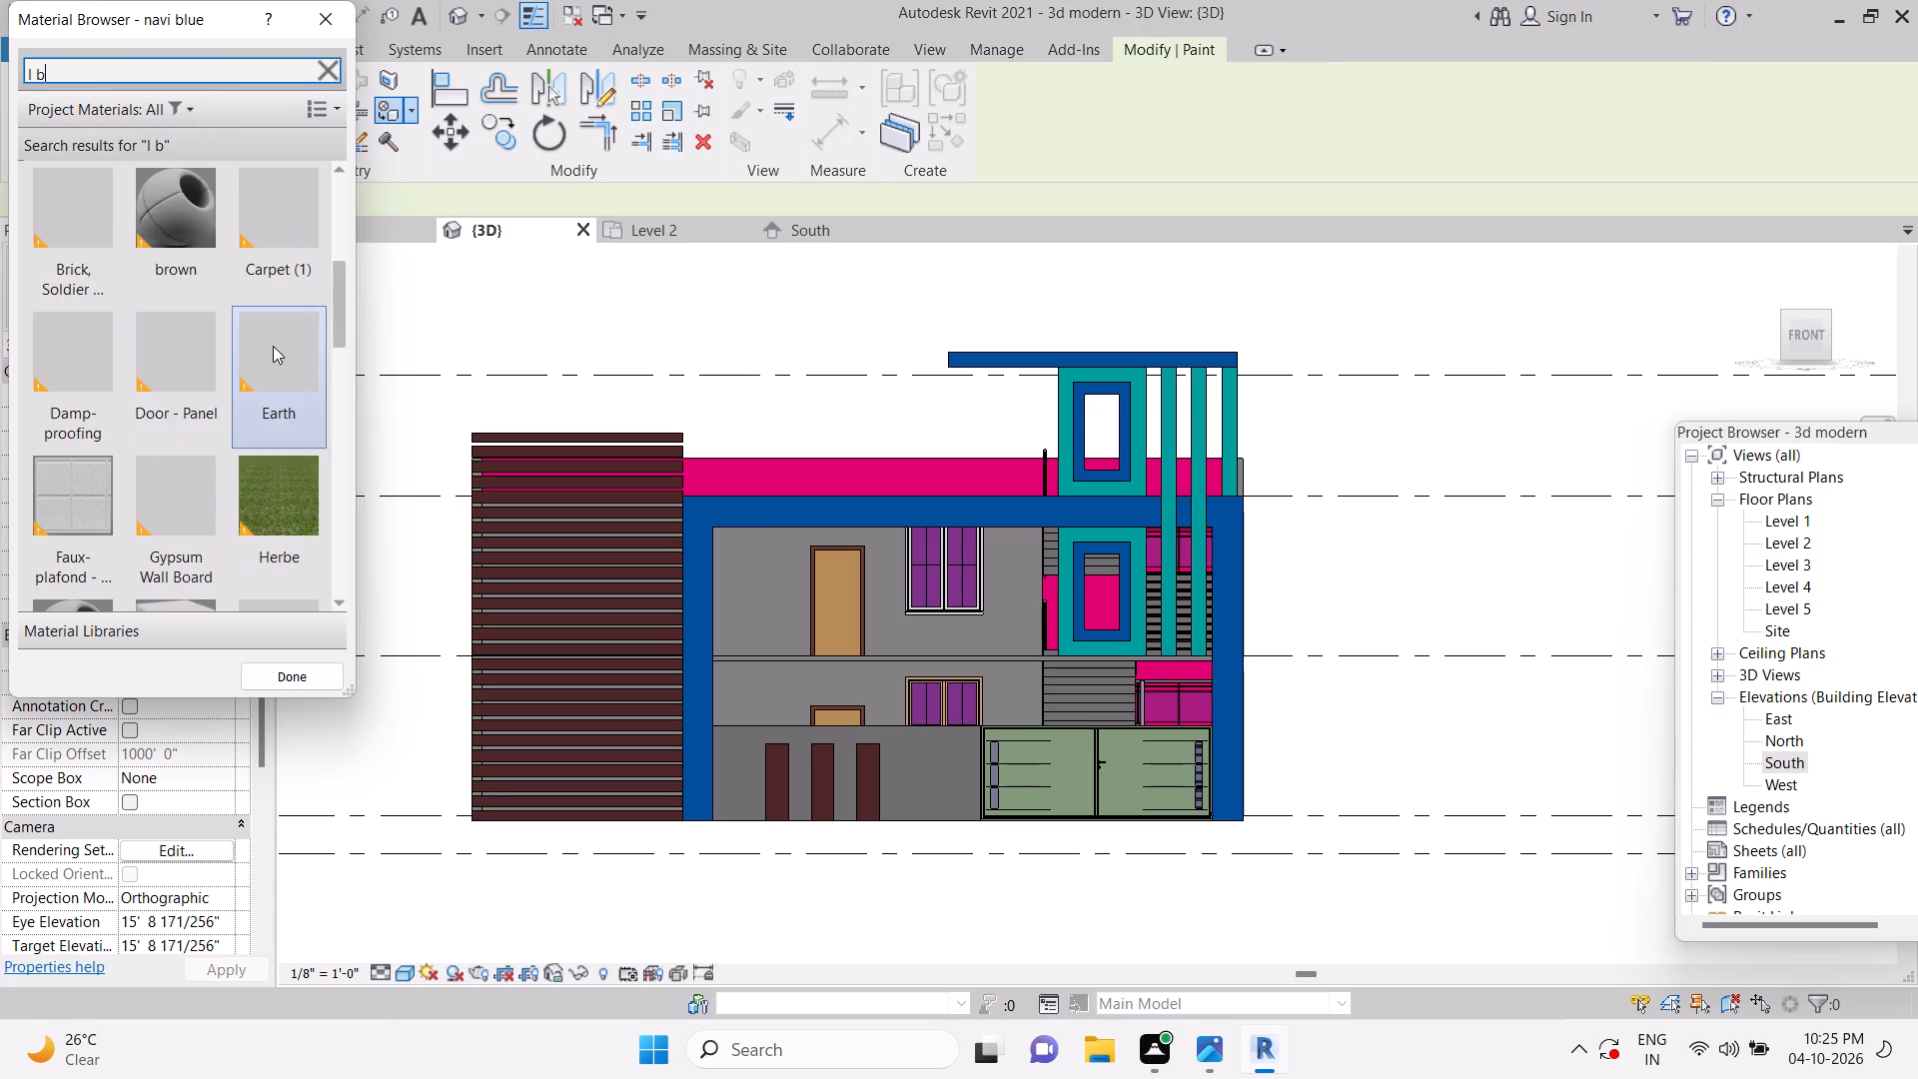
pyautogui.scroll(-2, 257, 512)
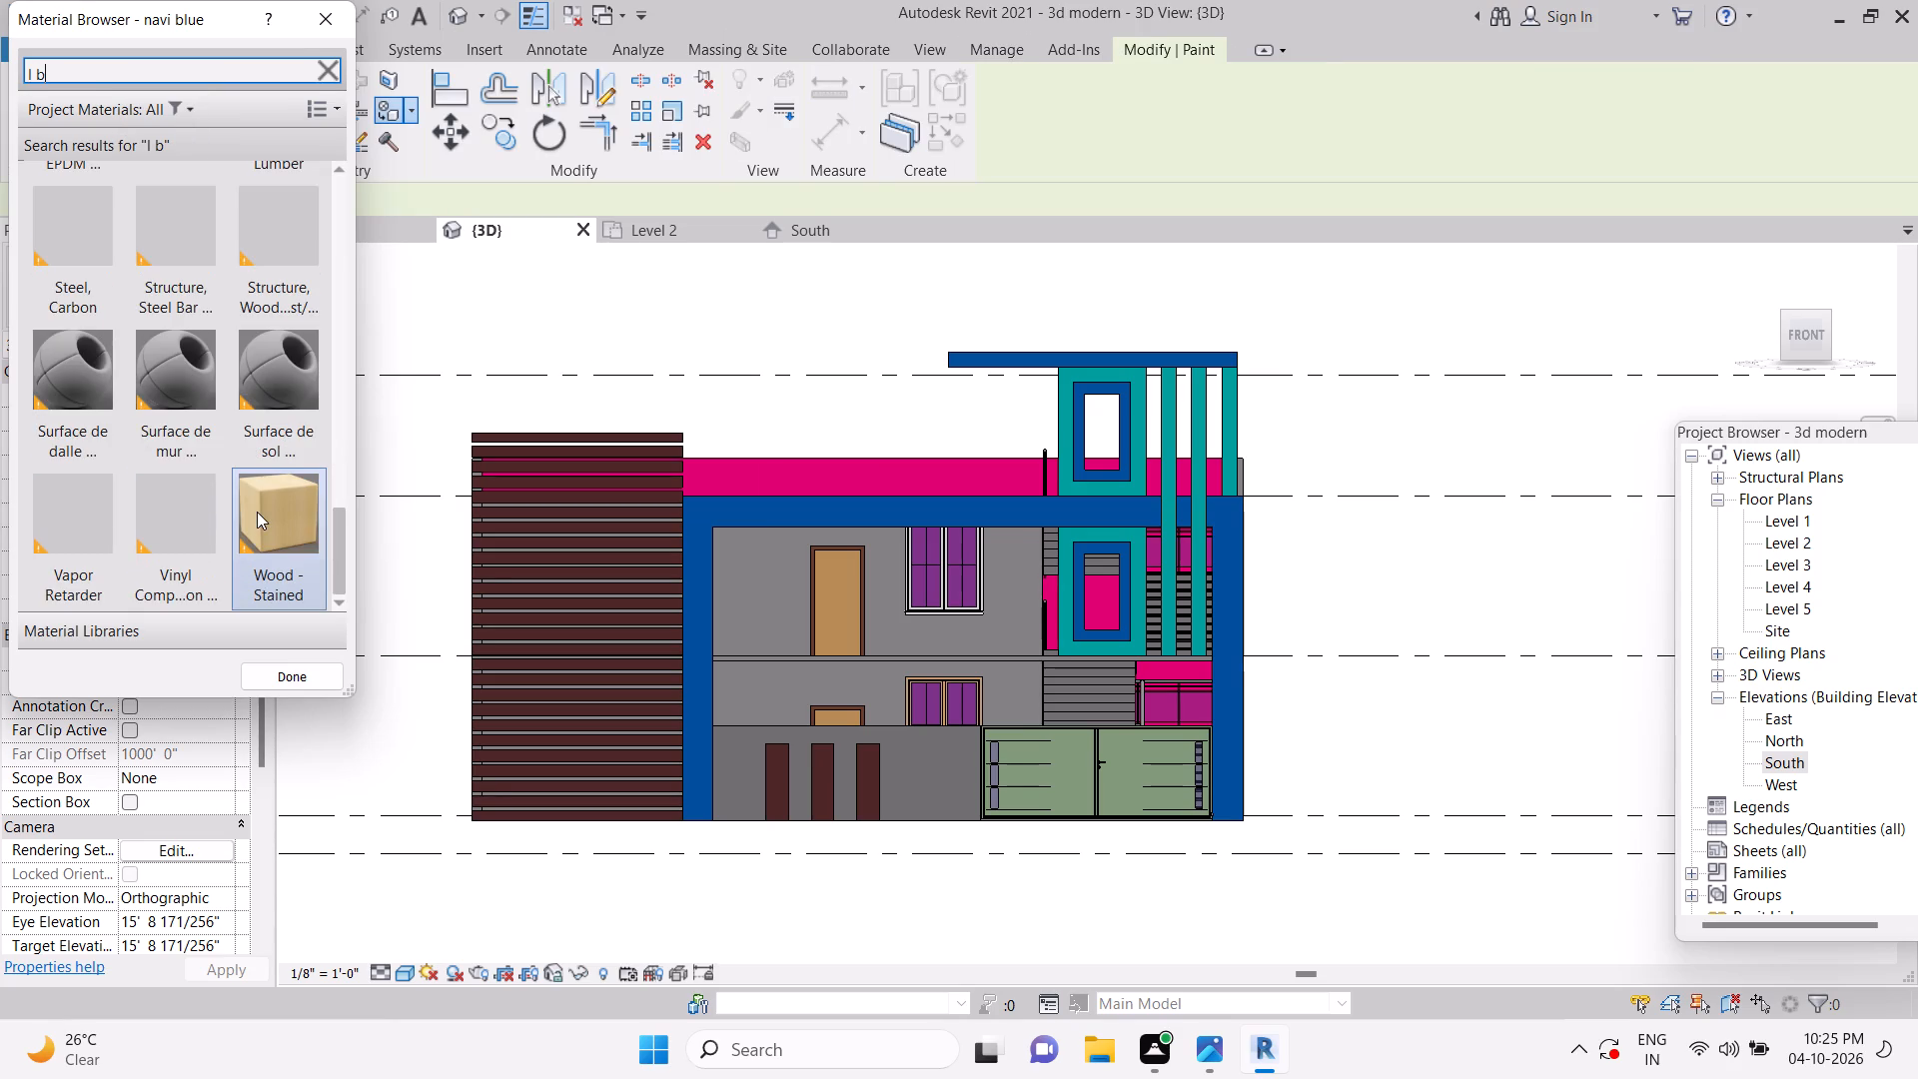
pyautogui.scroll(-1, 257, 512)
pyautogui.scroll(2, 257, 512)
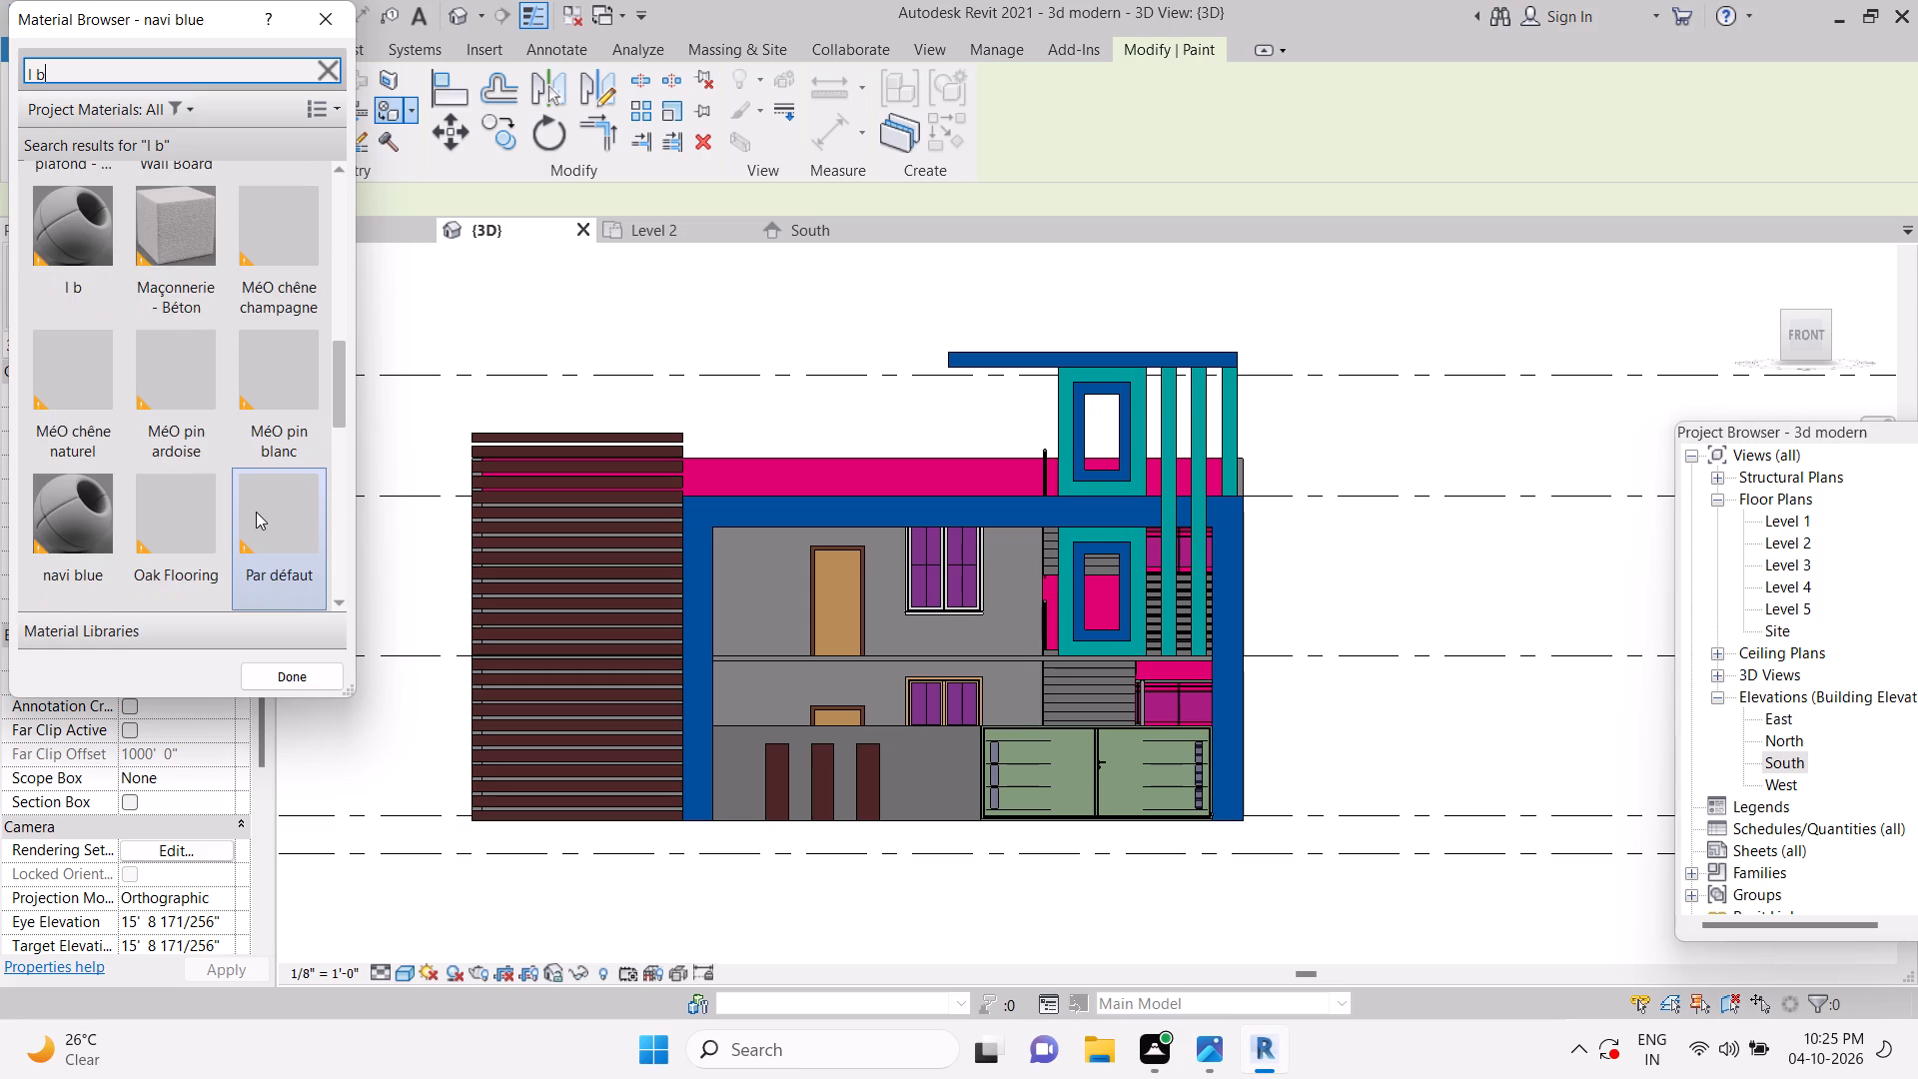
pyautogui.click(73, 250)
pyautogui.click(763, 588)
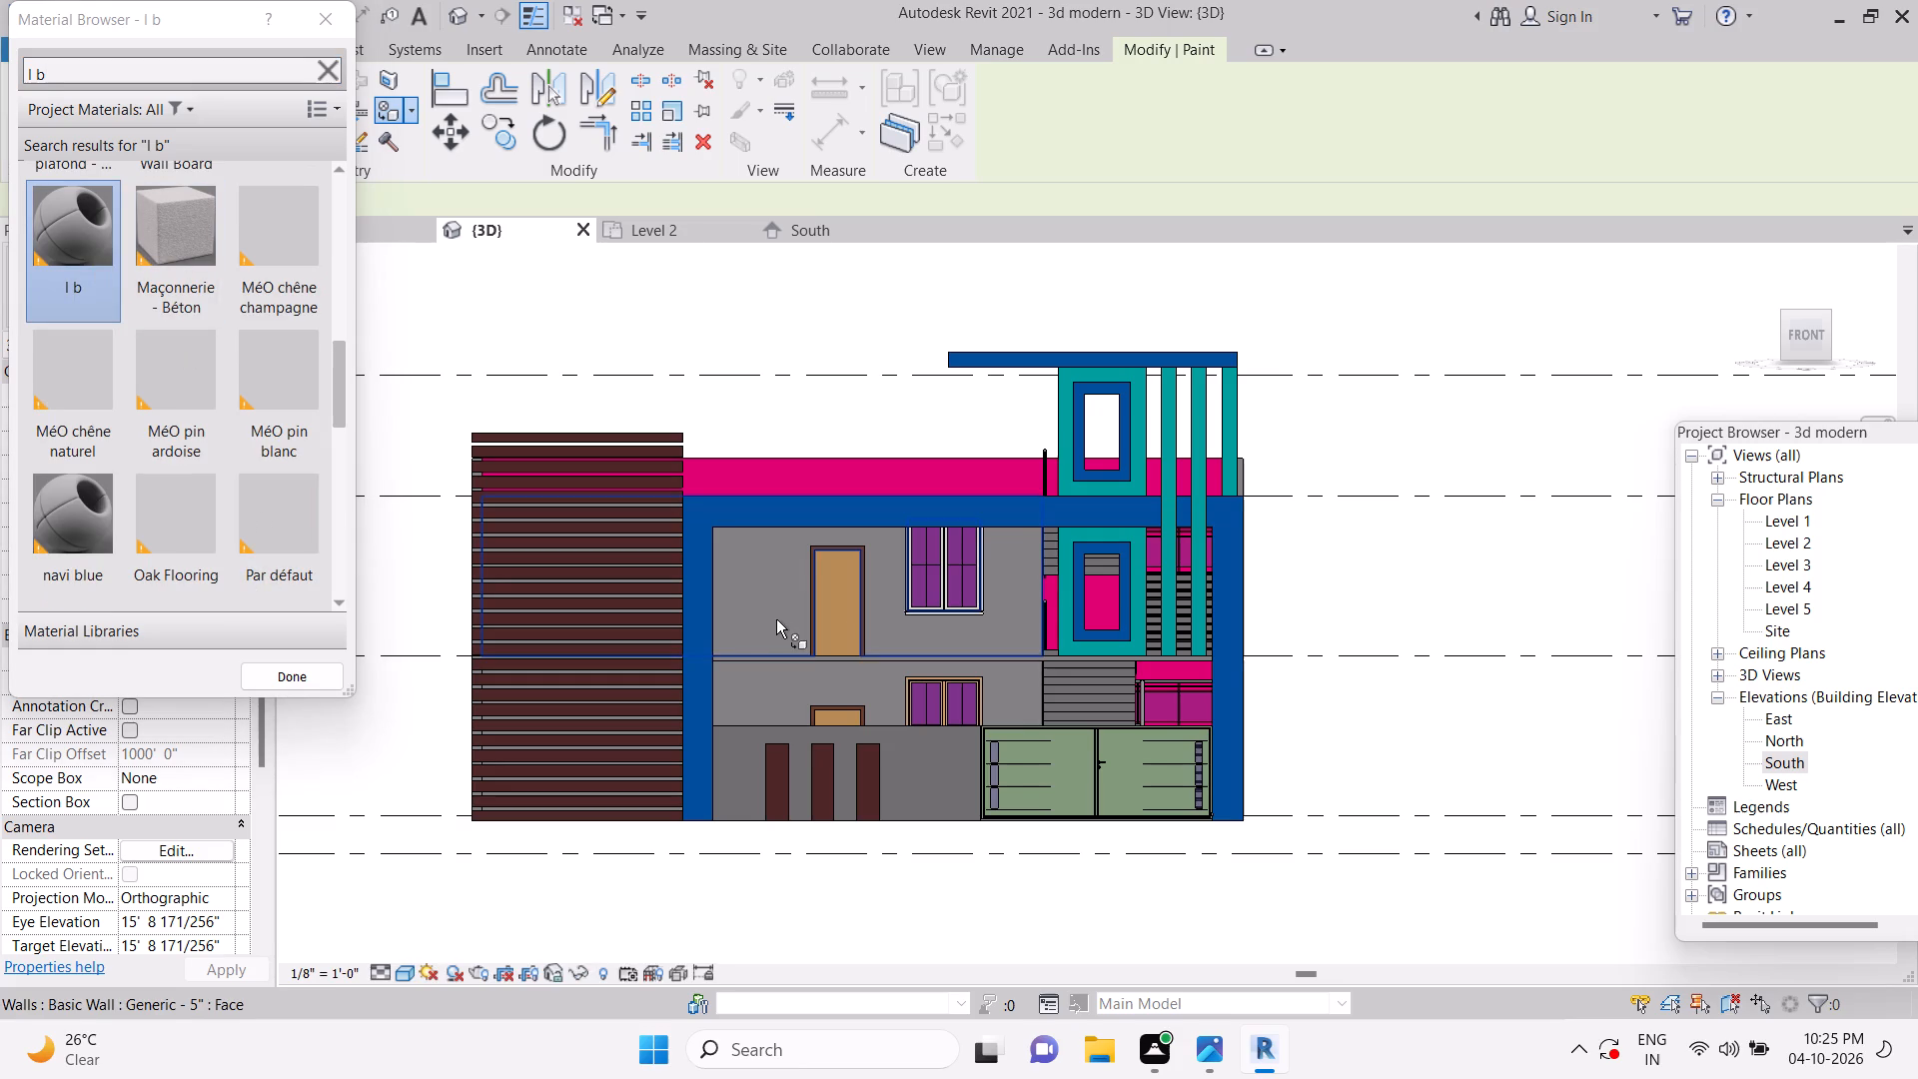
pyautogui.click(769, 680)
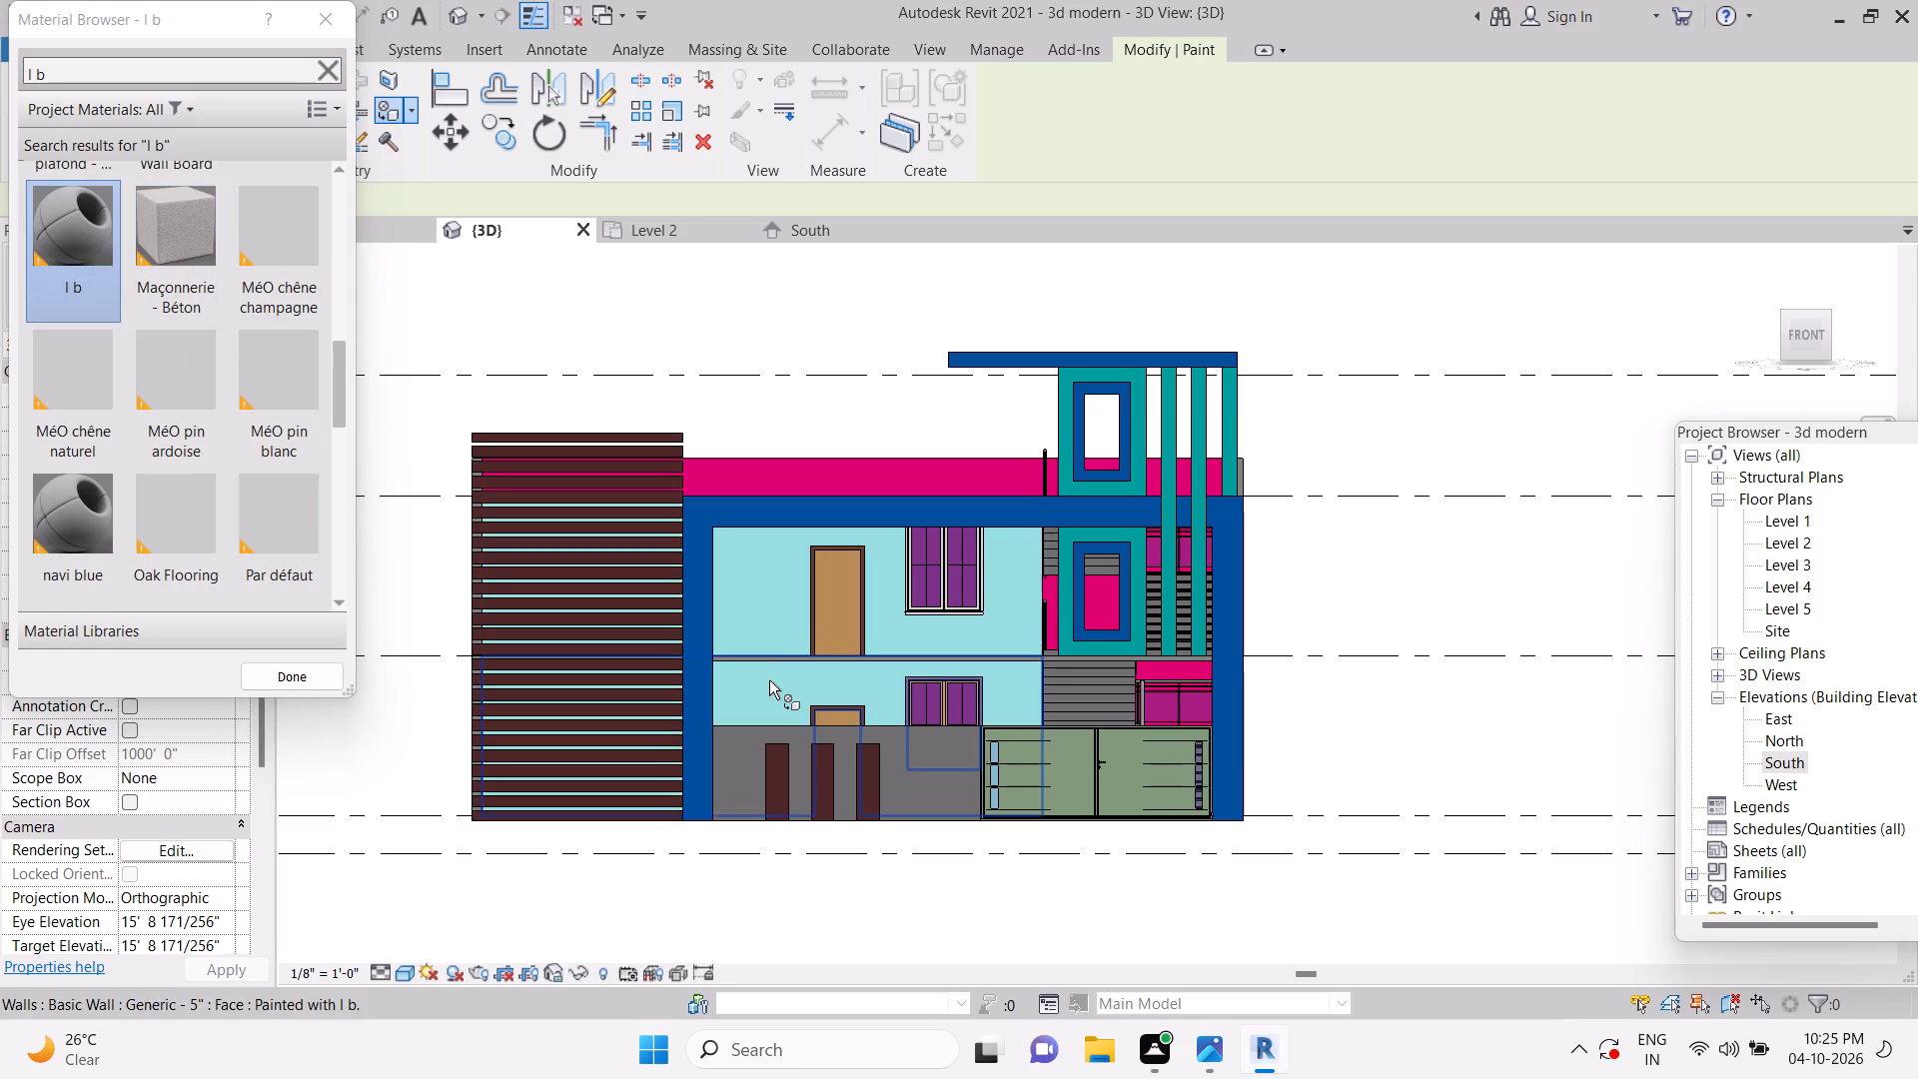
pyautogui.scroll(-4, 1172, 639)
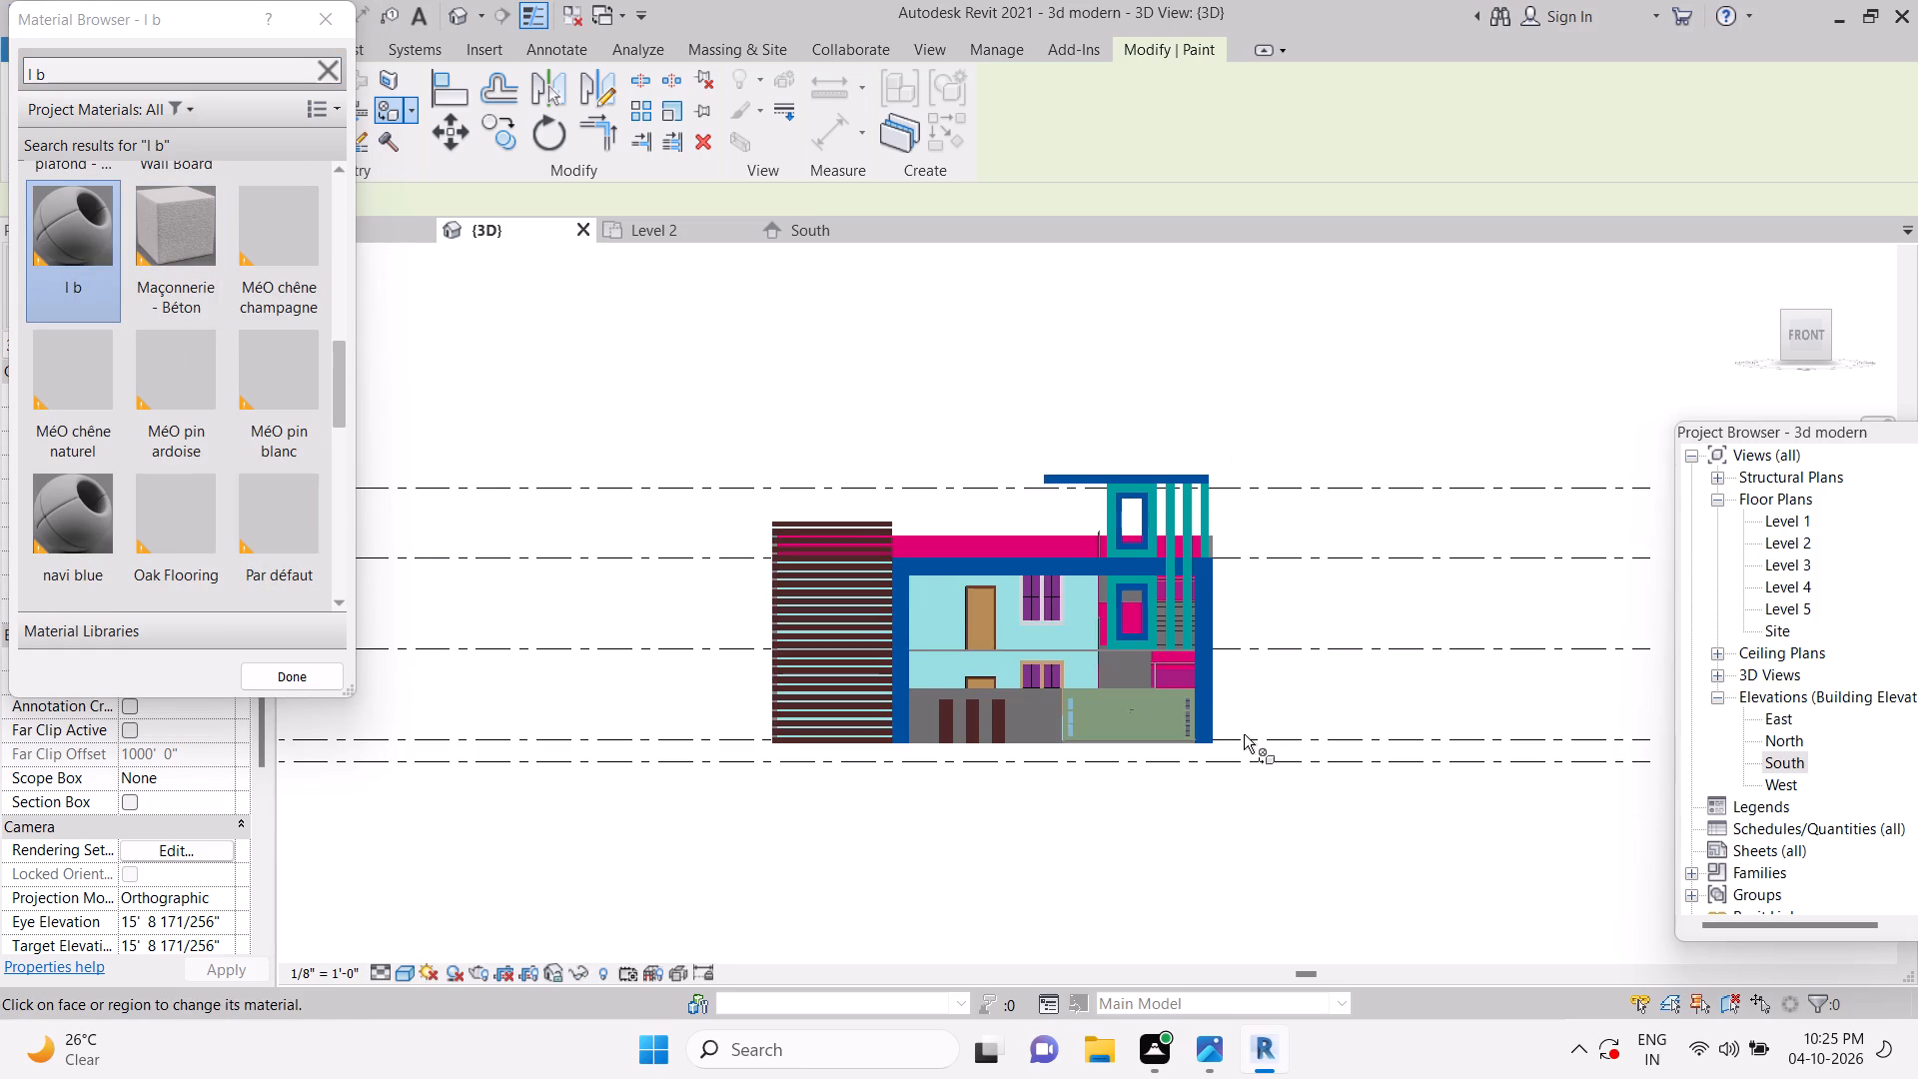
pyautogui.scroll(4, 936, 715)
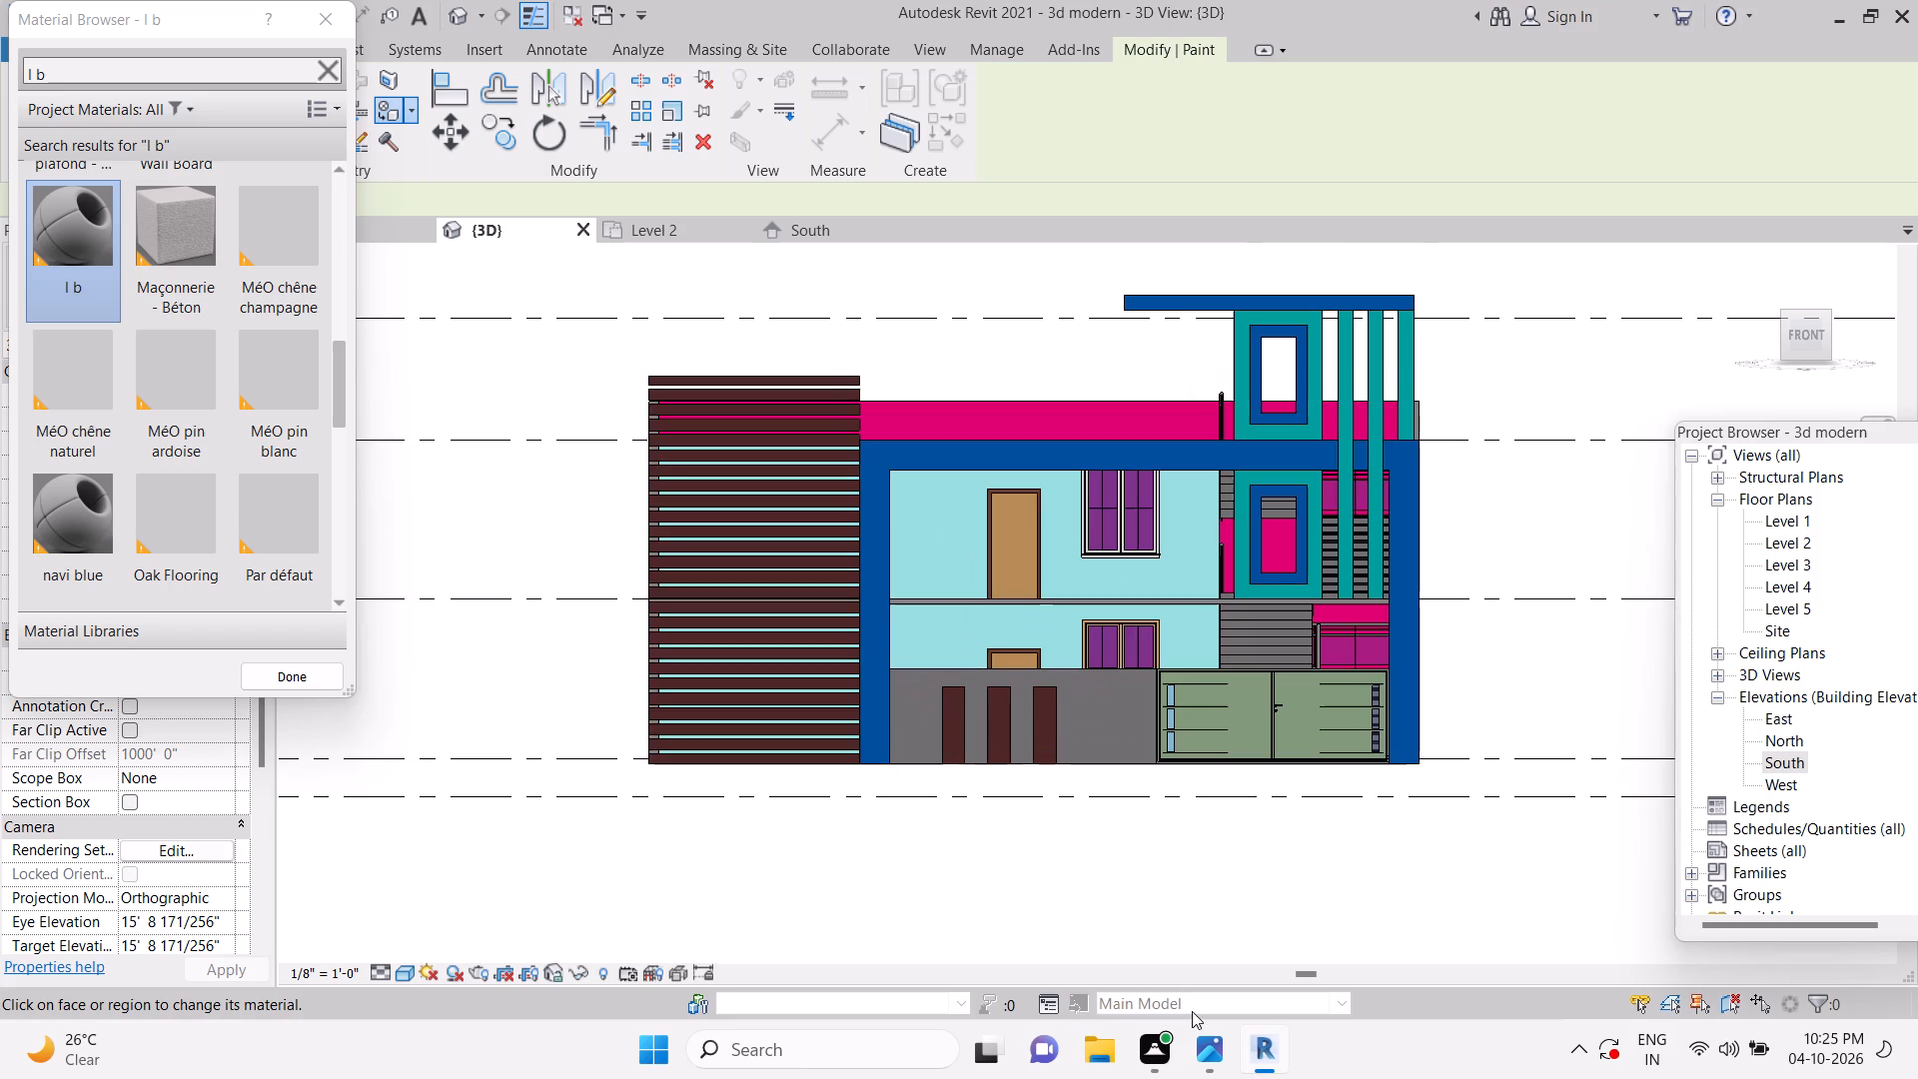
# Check the painted facade against the reference elevation image in the photo viewer, return to Revit and leave the Paint command.
pyautogui.click(1208, 1054)
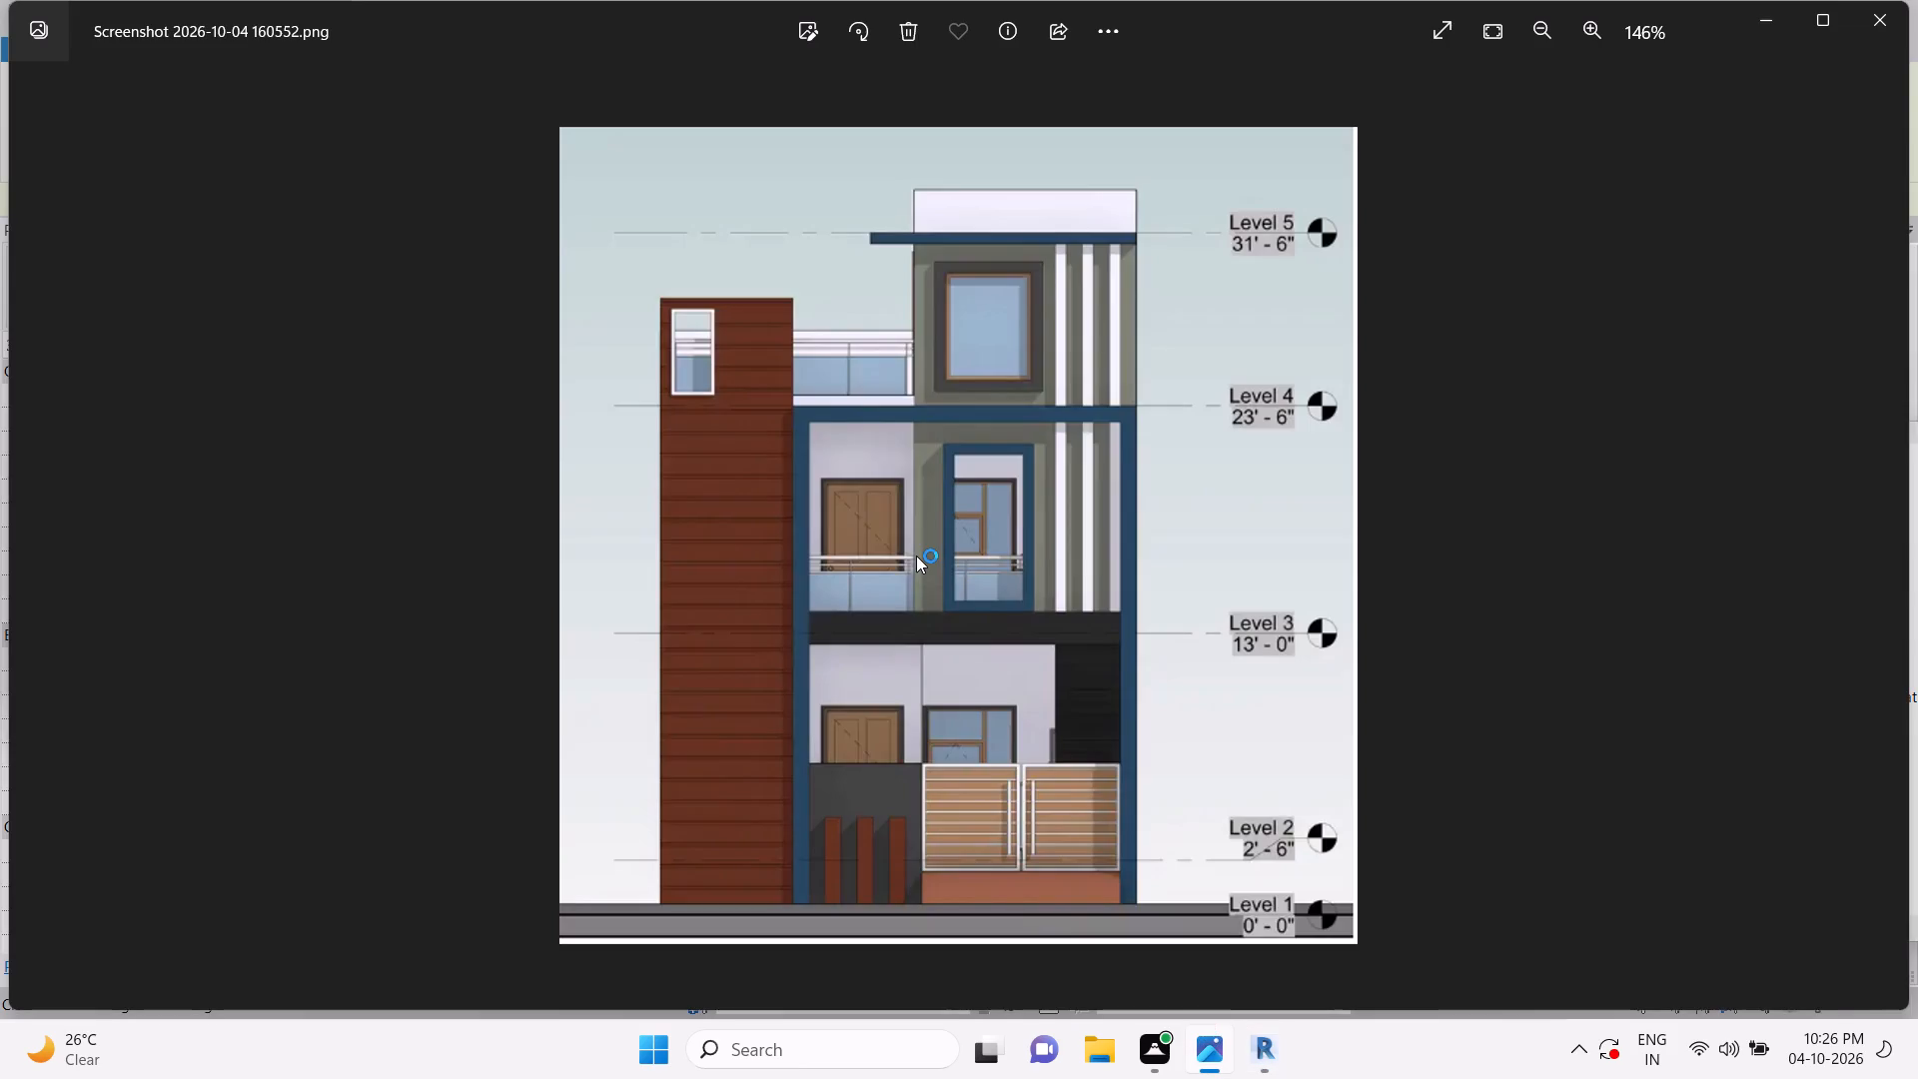
pyautogui.click(1275, 1058)
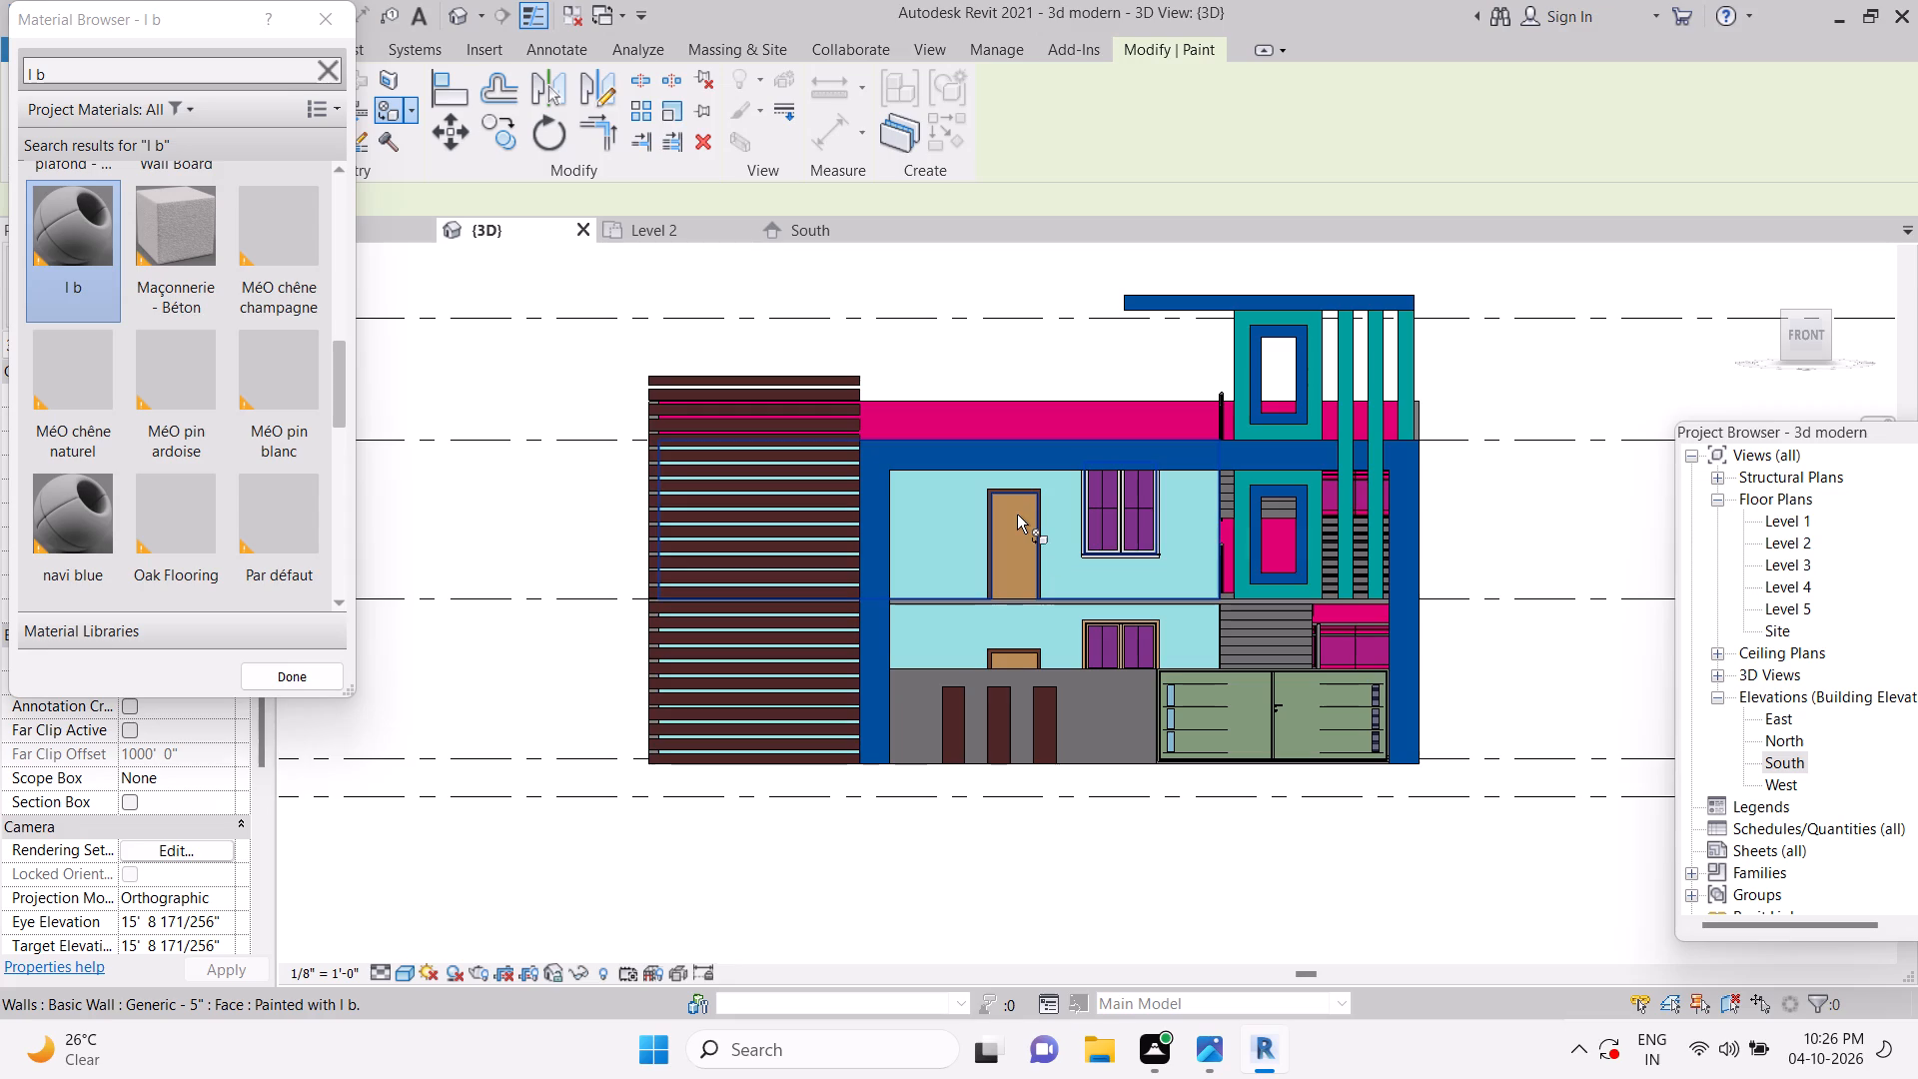
pyautogui.press('Escape')
pyautogui.press('Escape')
pyautogui.press('Escape')
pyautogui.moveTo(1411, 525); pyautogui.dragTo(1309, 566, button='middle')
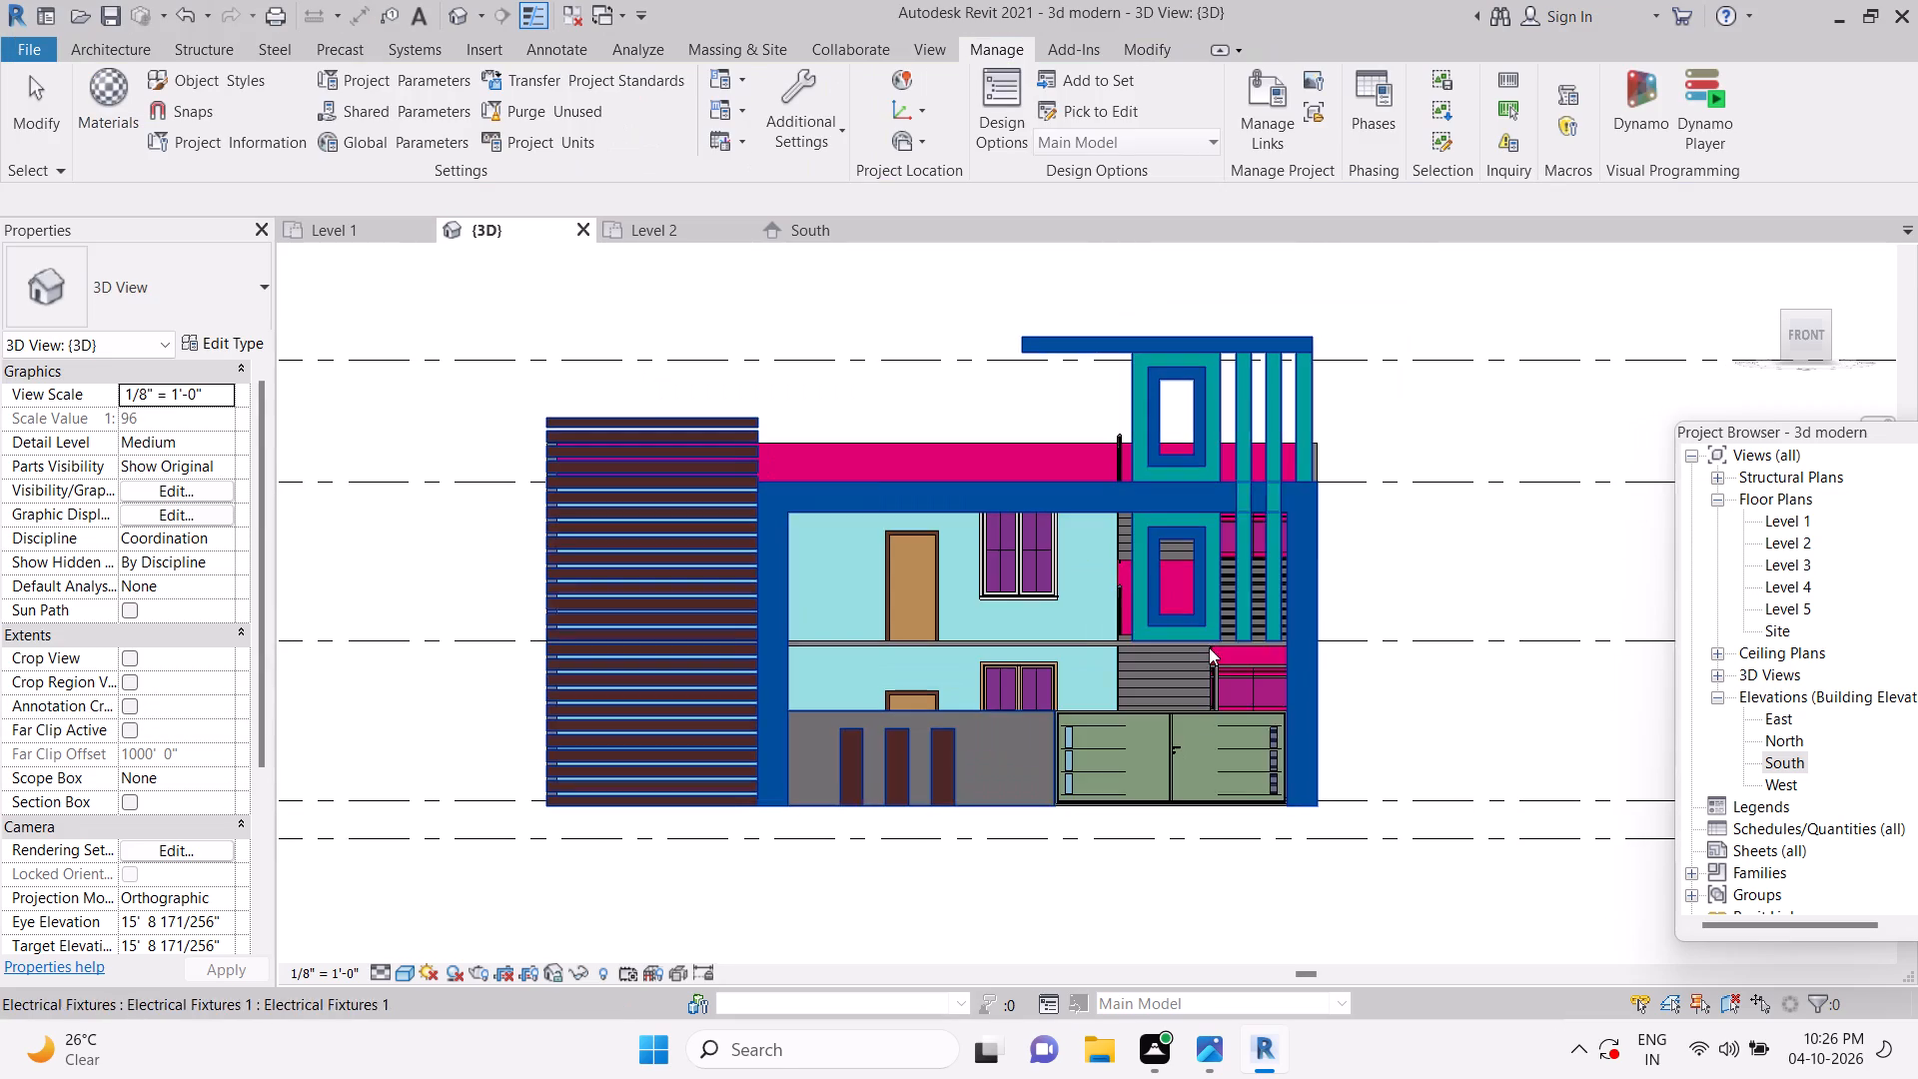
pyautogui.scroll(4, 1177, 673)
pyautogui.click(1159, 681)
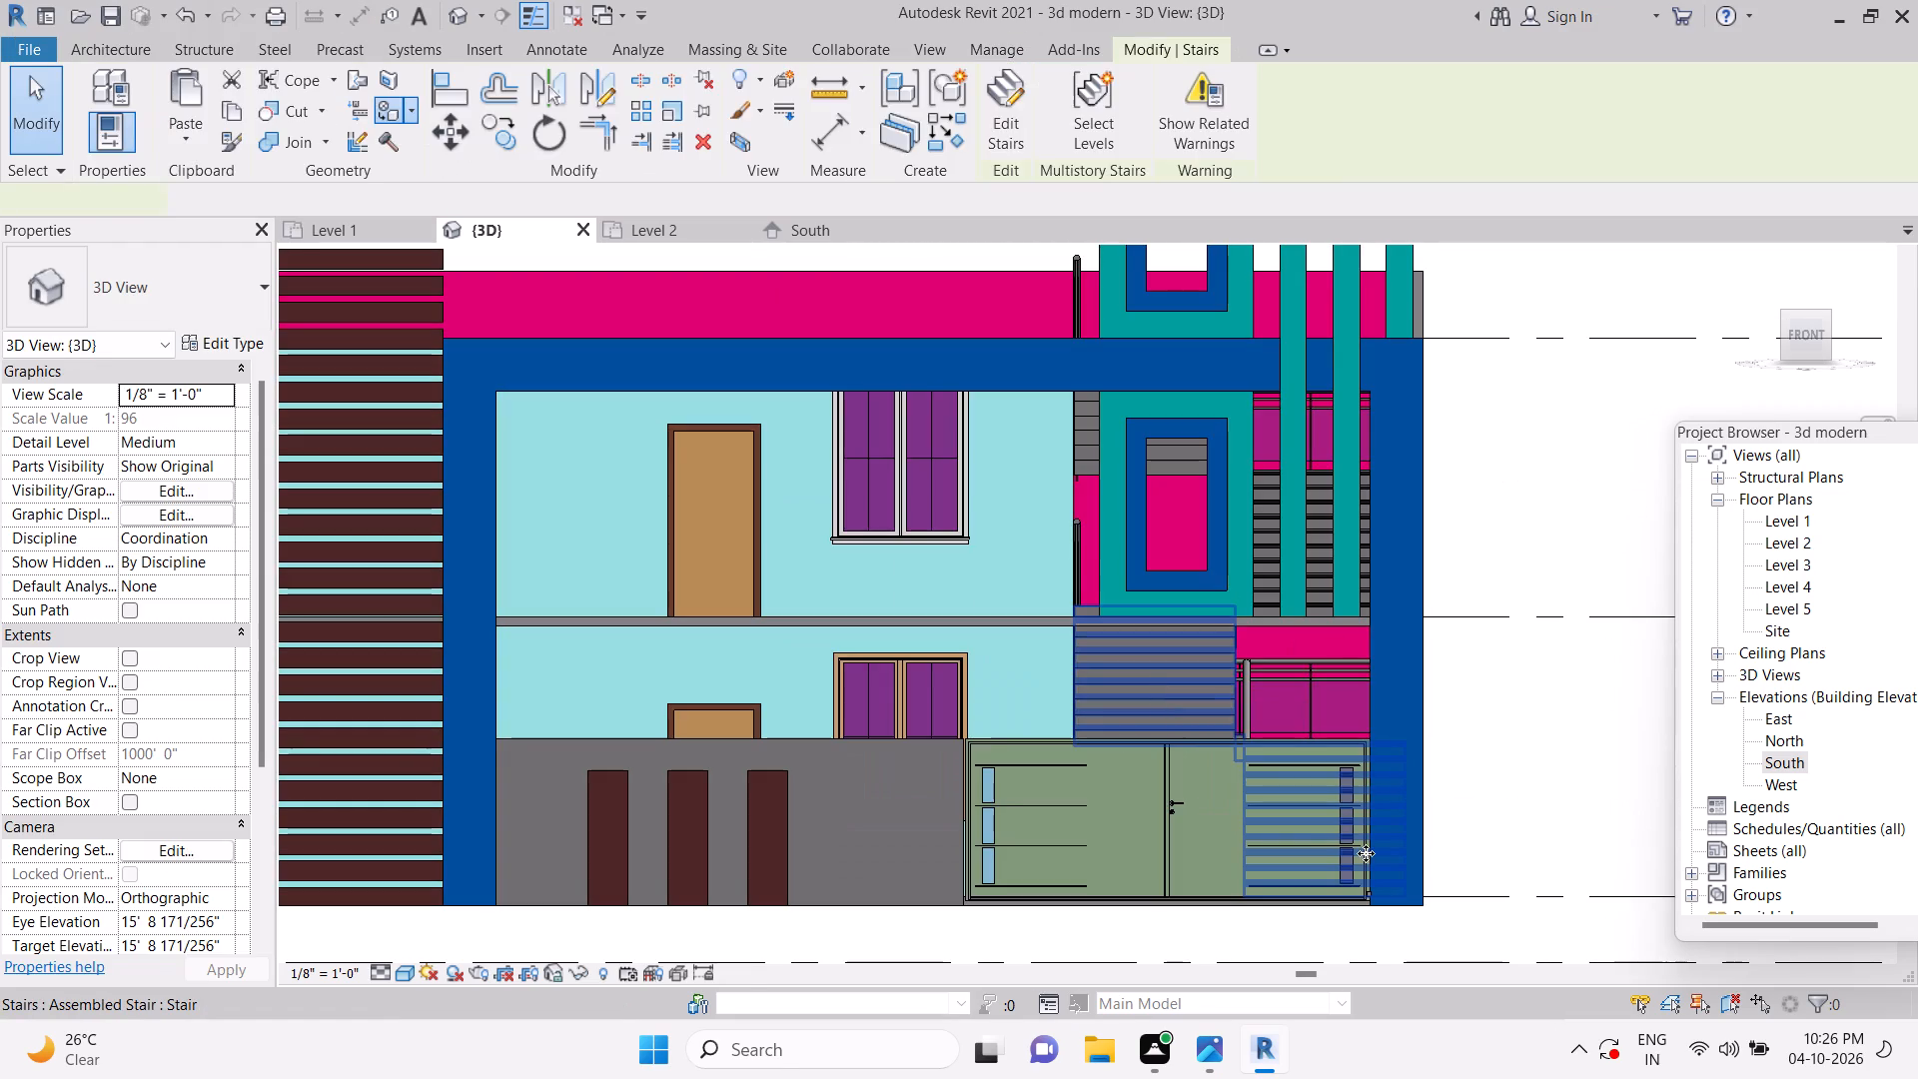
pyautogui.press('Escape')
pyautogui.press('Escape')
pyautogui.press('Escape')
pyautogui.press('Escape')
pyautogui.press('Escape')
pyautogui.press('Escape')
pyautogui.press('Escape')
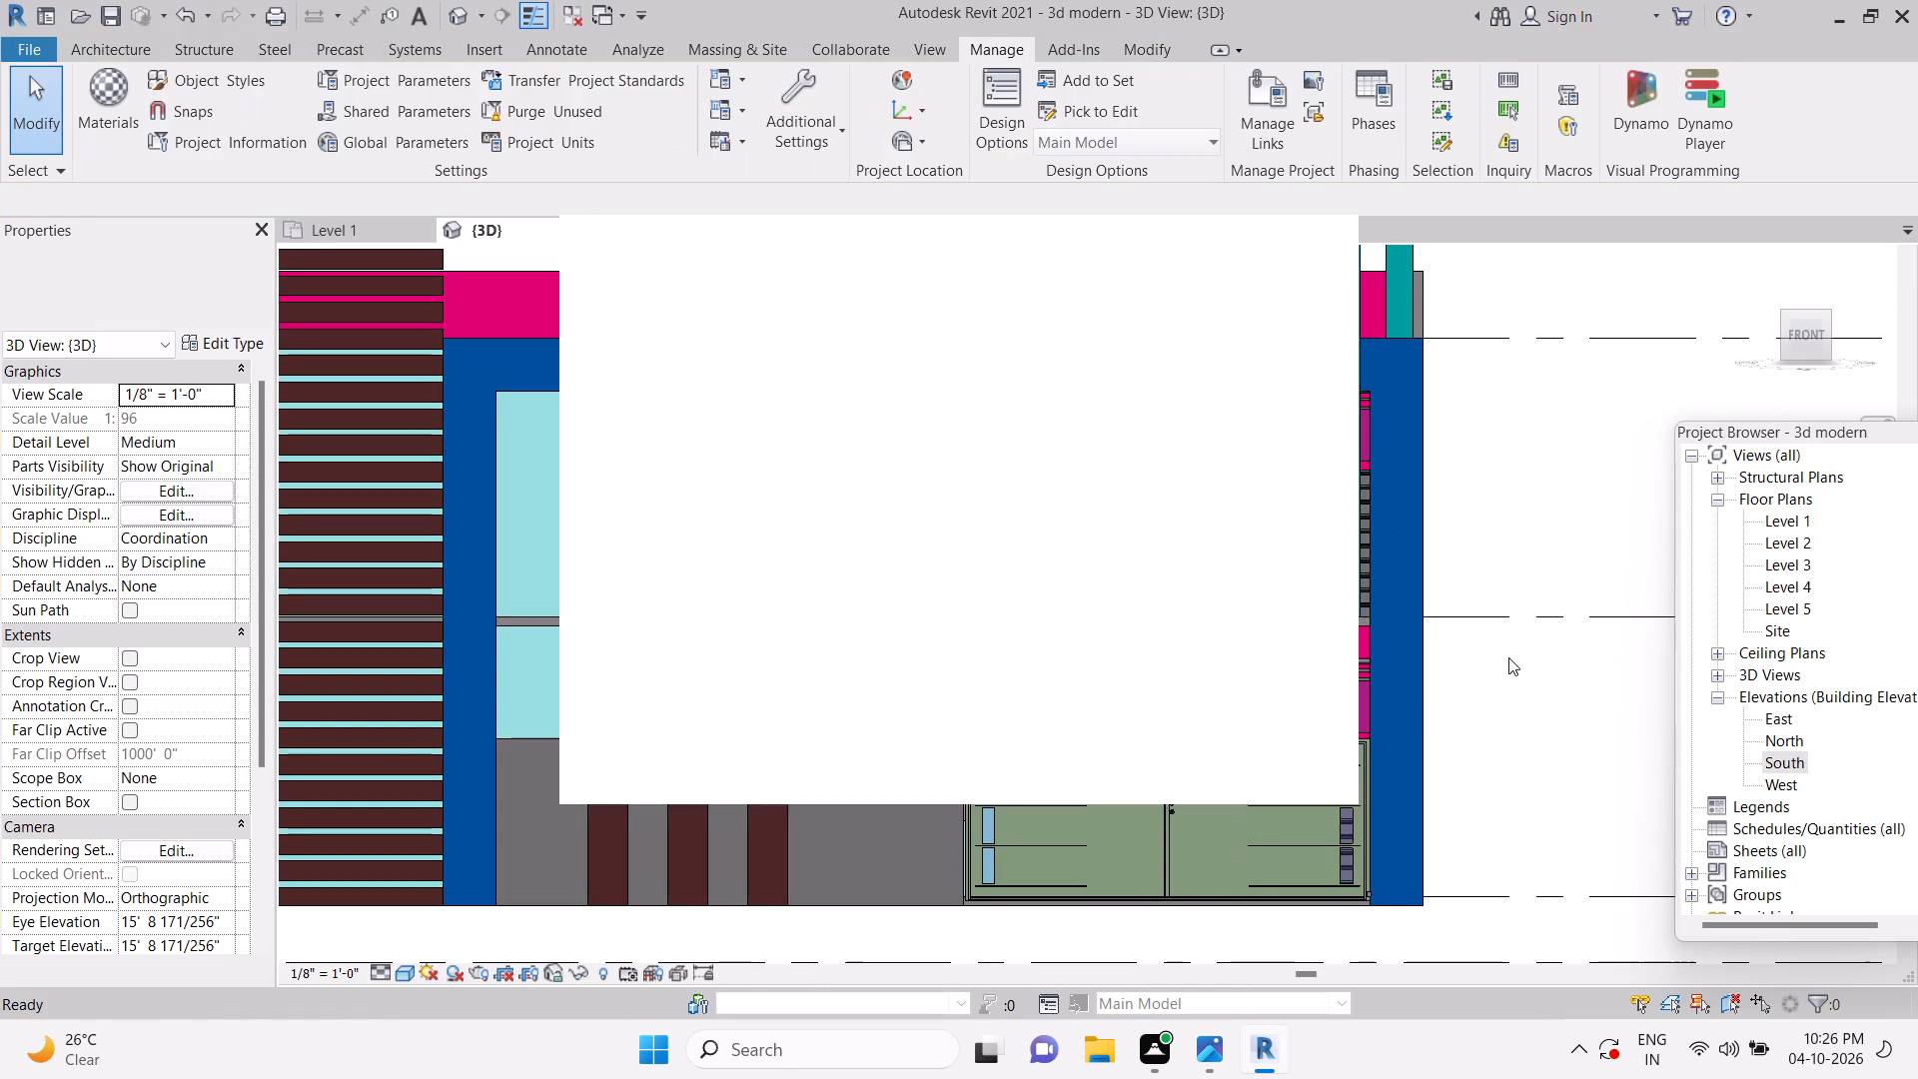
# Save the project.
pyautogui.hotkey('ctrl', 's')
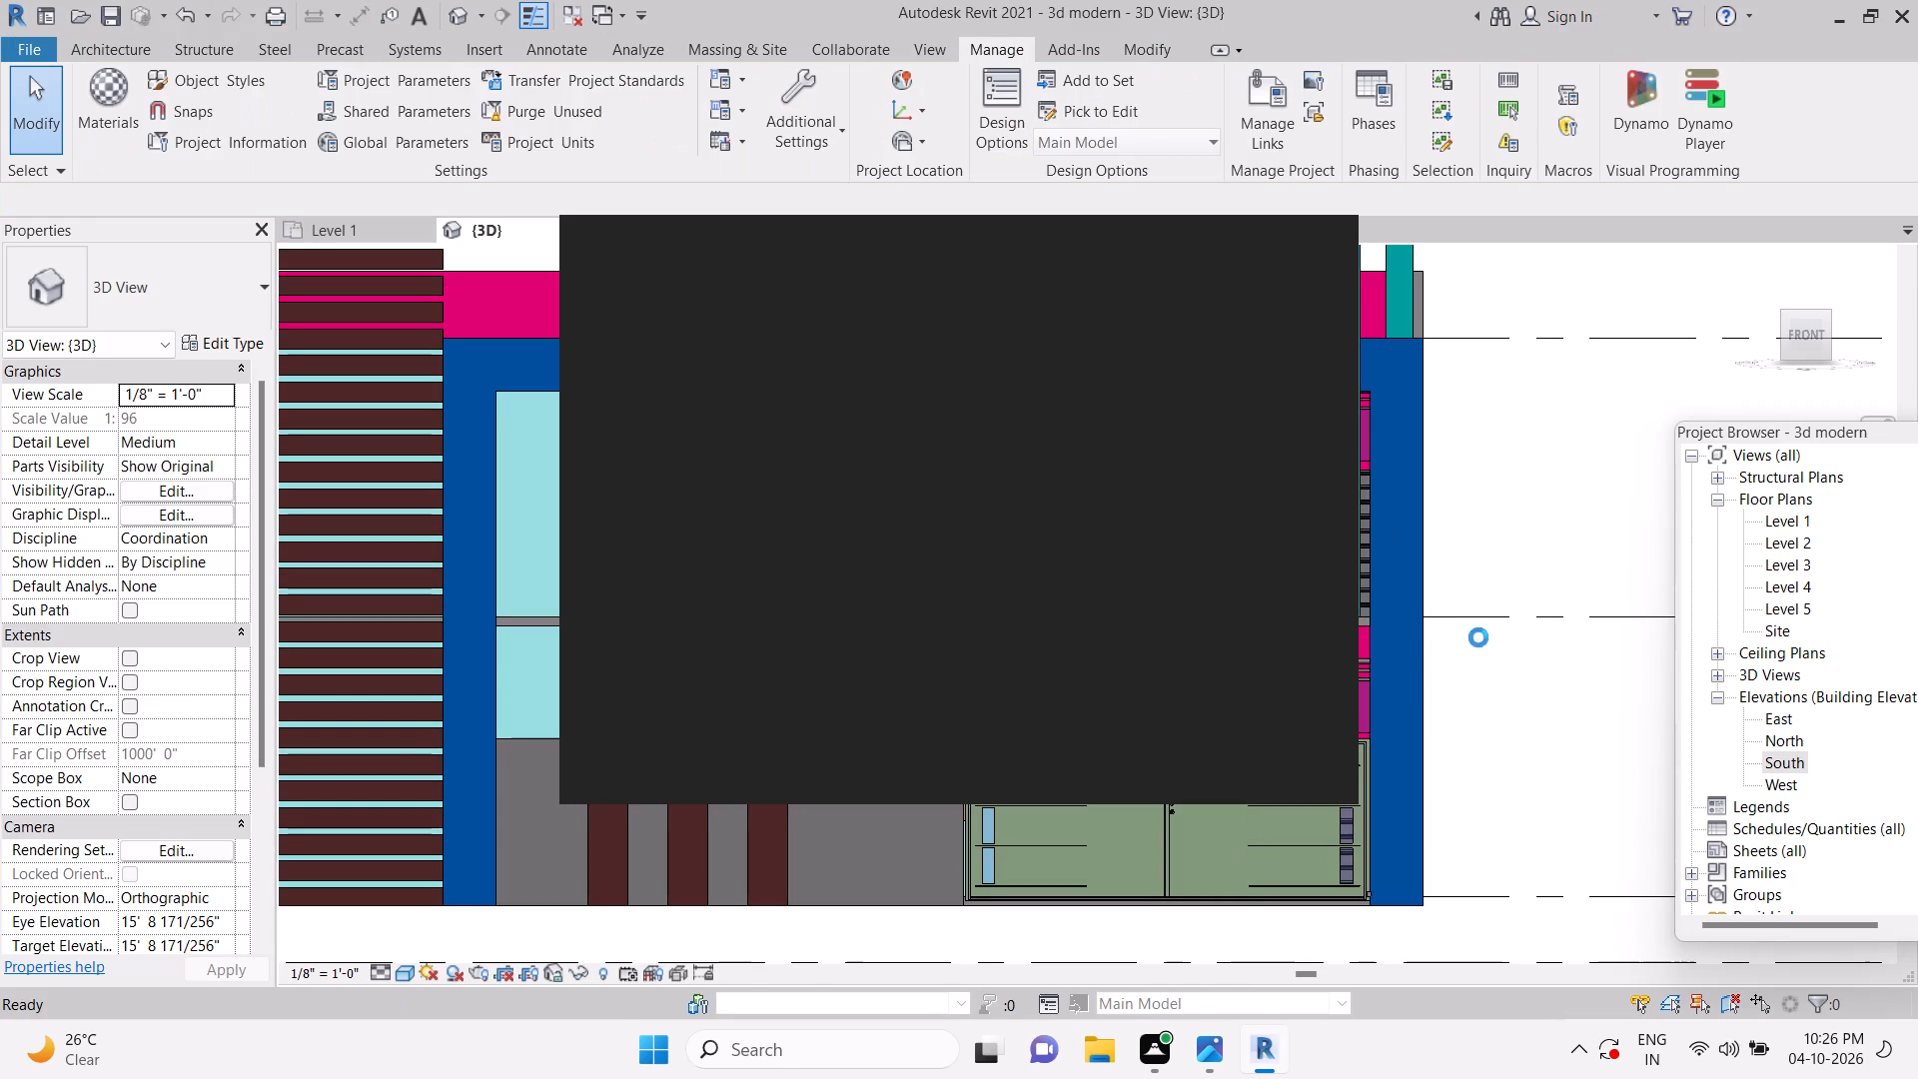
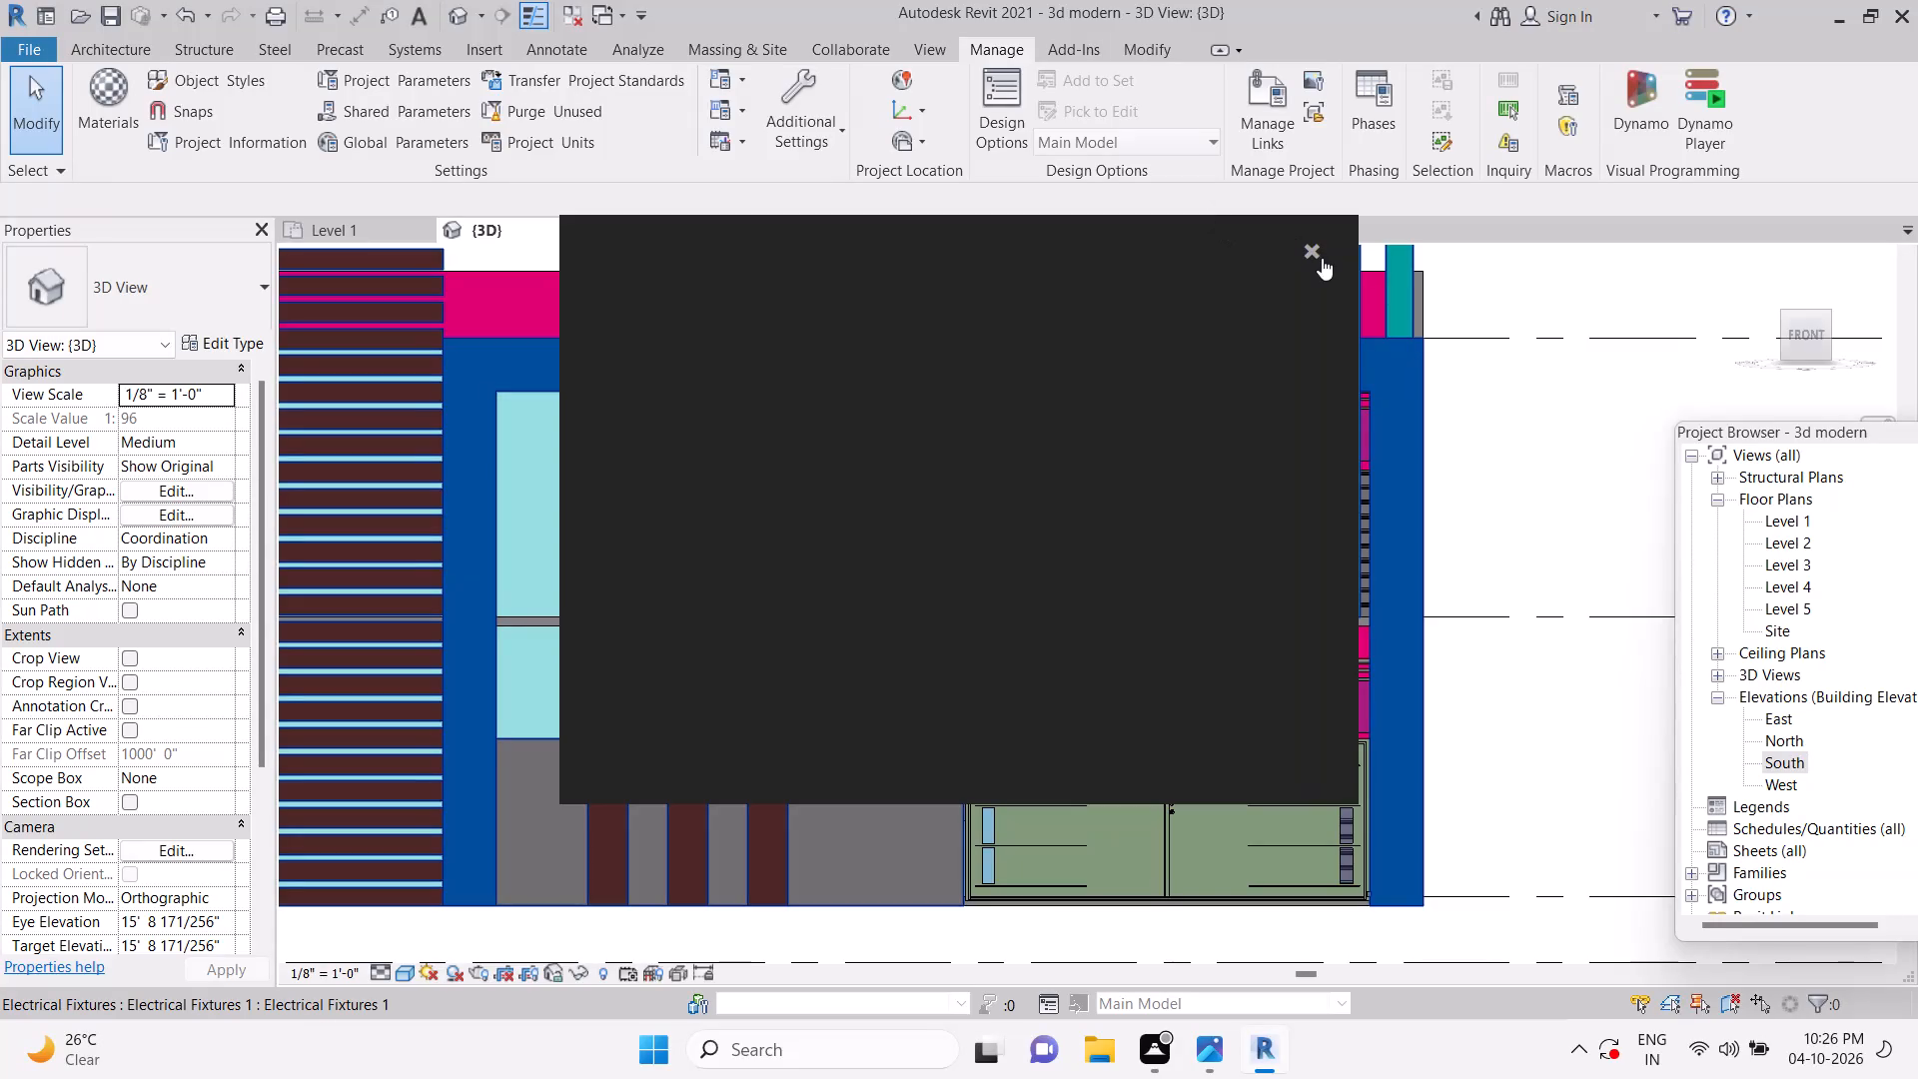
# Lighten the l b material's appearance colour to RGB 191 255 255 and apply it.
pyautogui.click(1322, 258)
pyautogui.scroll(-3, 1251, 516)
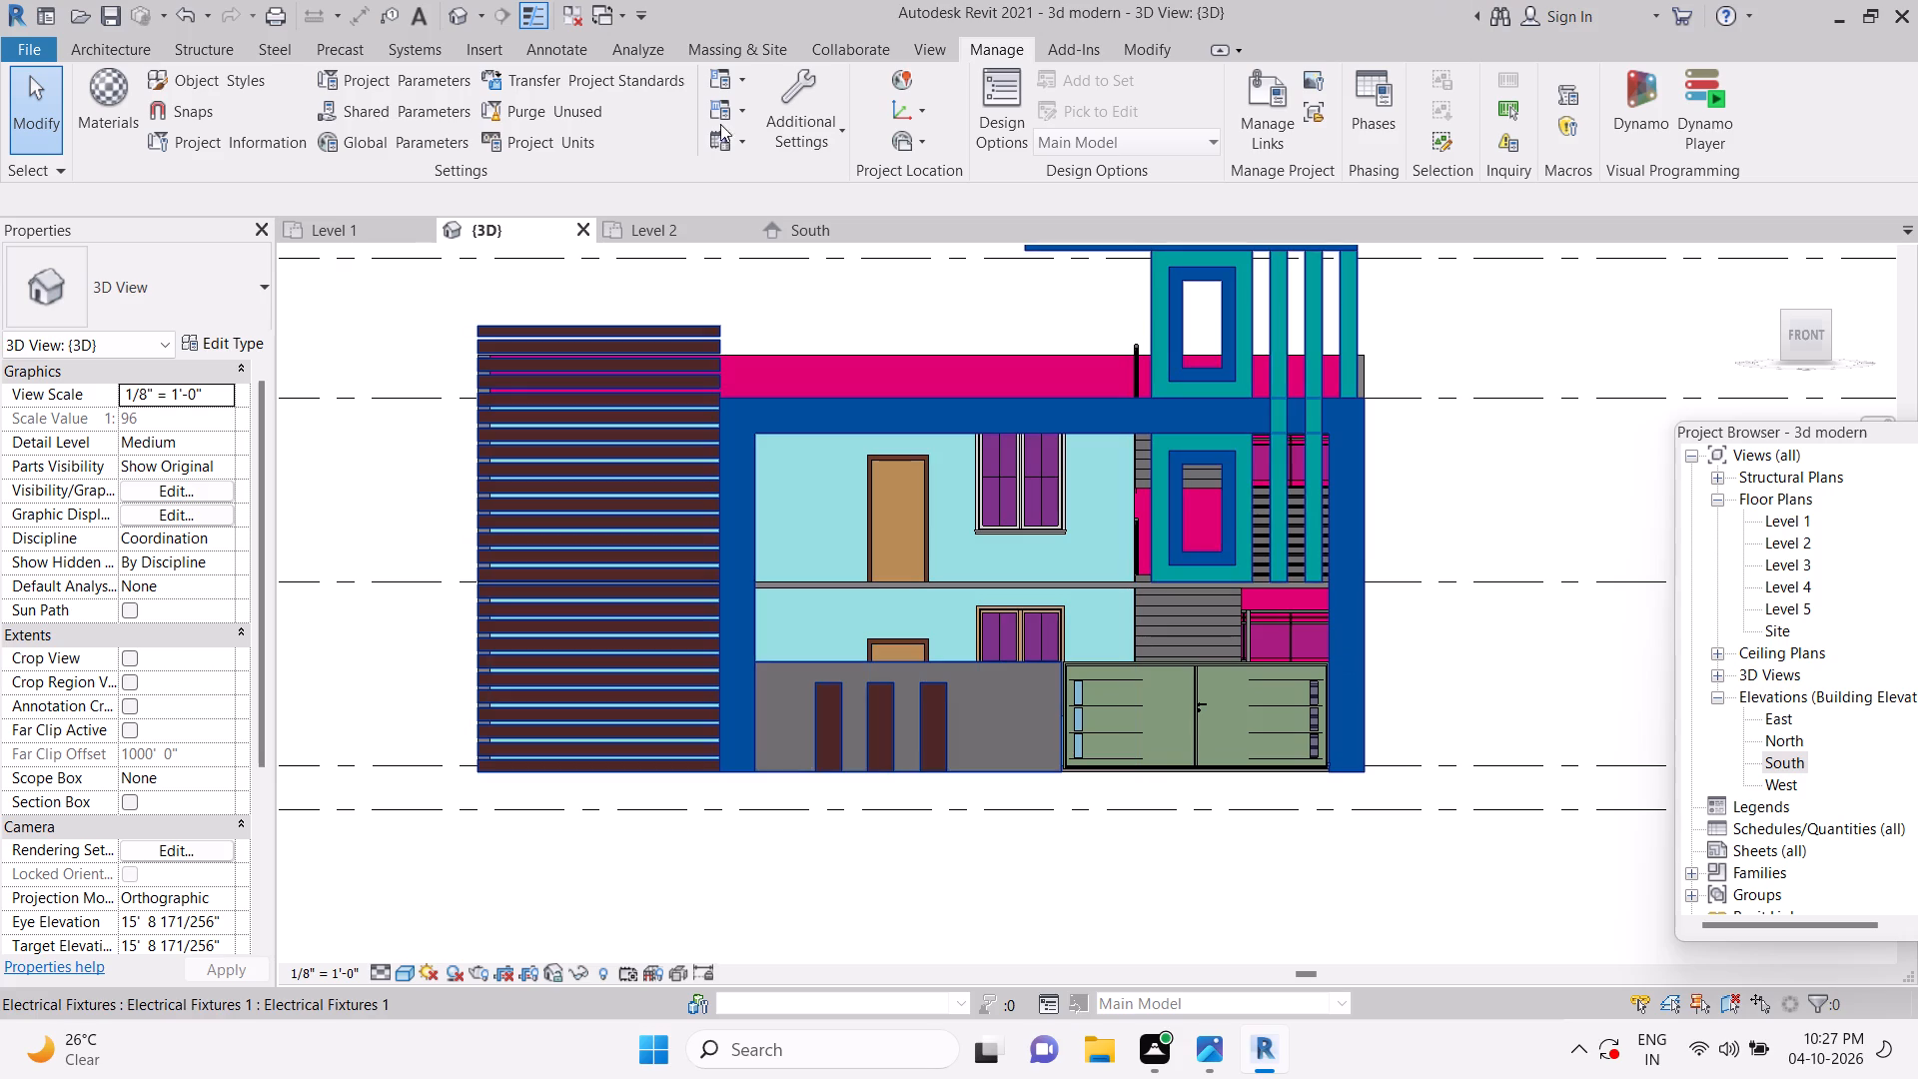
pyautogui.click(86, 100)
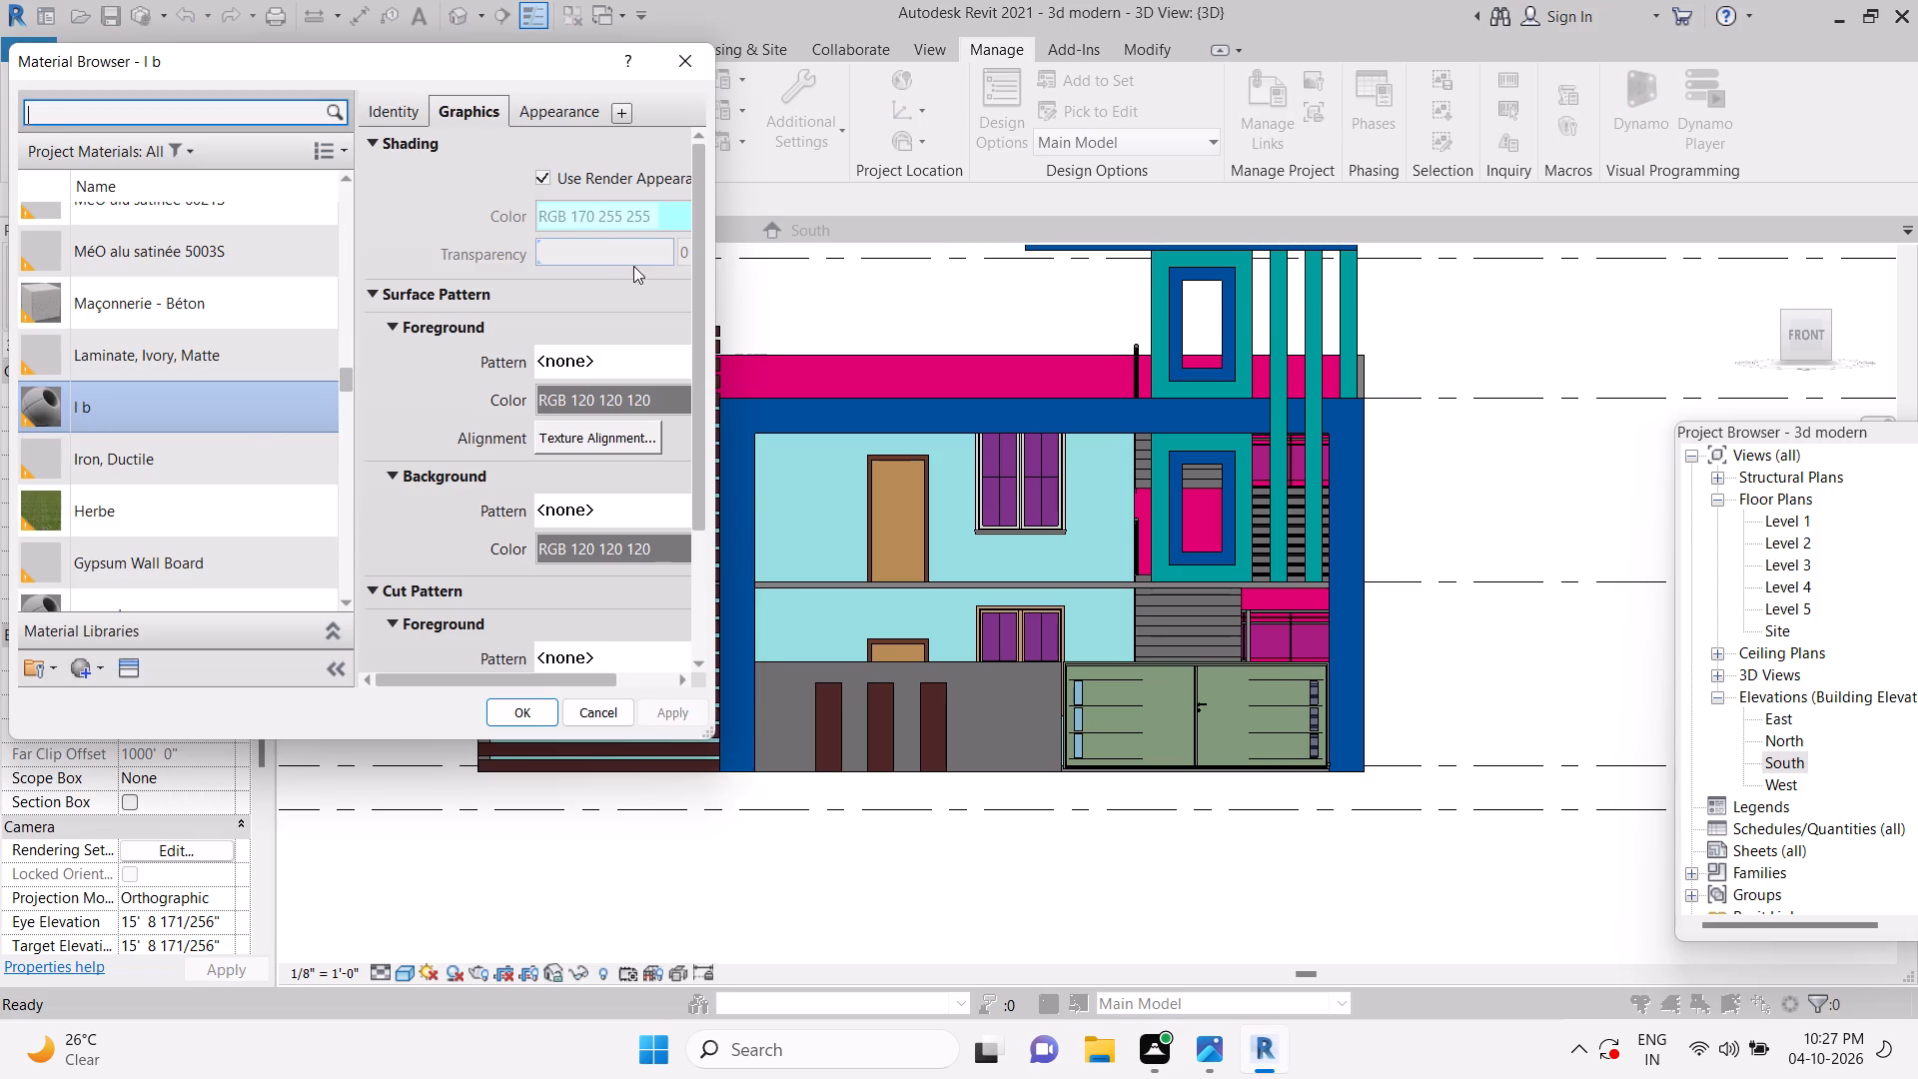
pyautogui.click(577, 121)
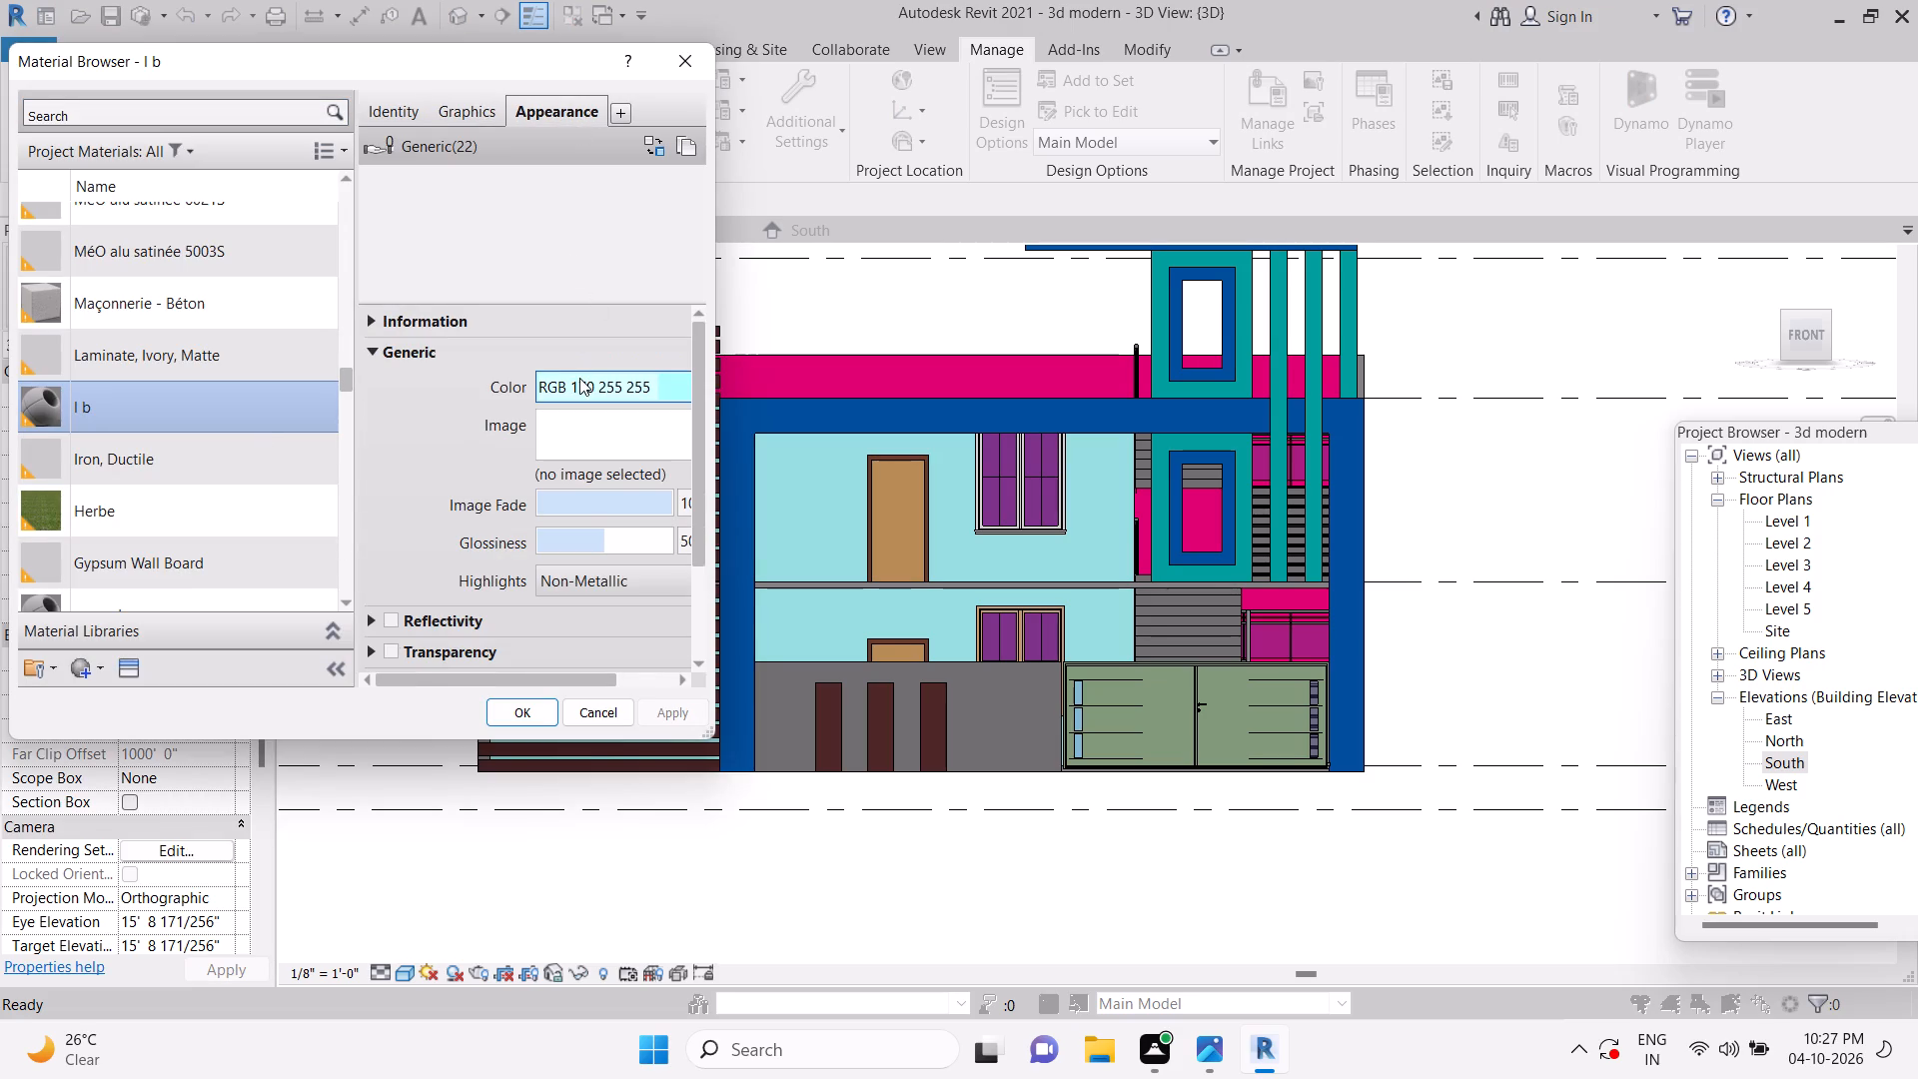
pyautogui.click(579, 378)
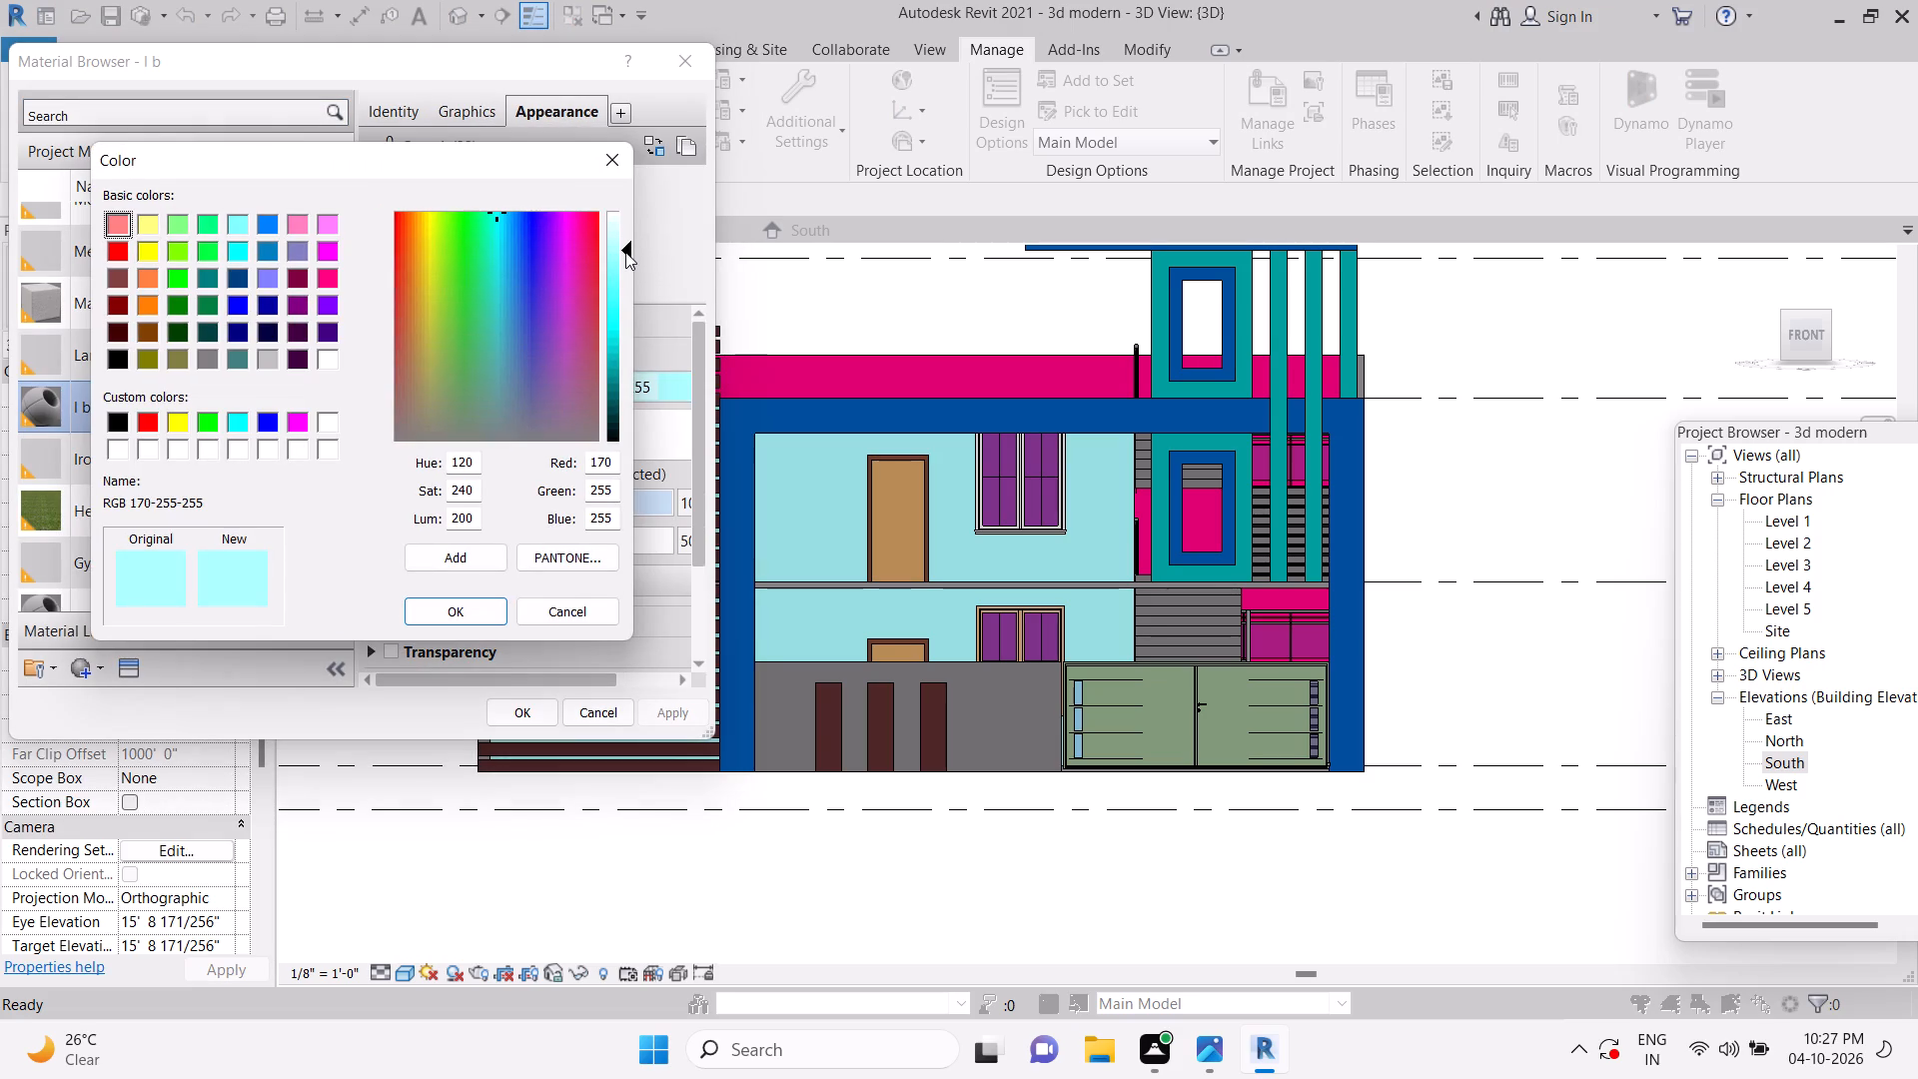
pyautogui.moveTo(625, 252); pyautogui.dragTo(624, 245)
pyautogui.moveTo(624, 245); pyautogui.dragTo(625, 241)
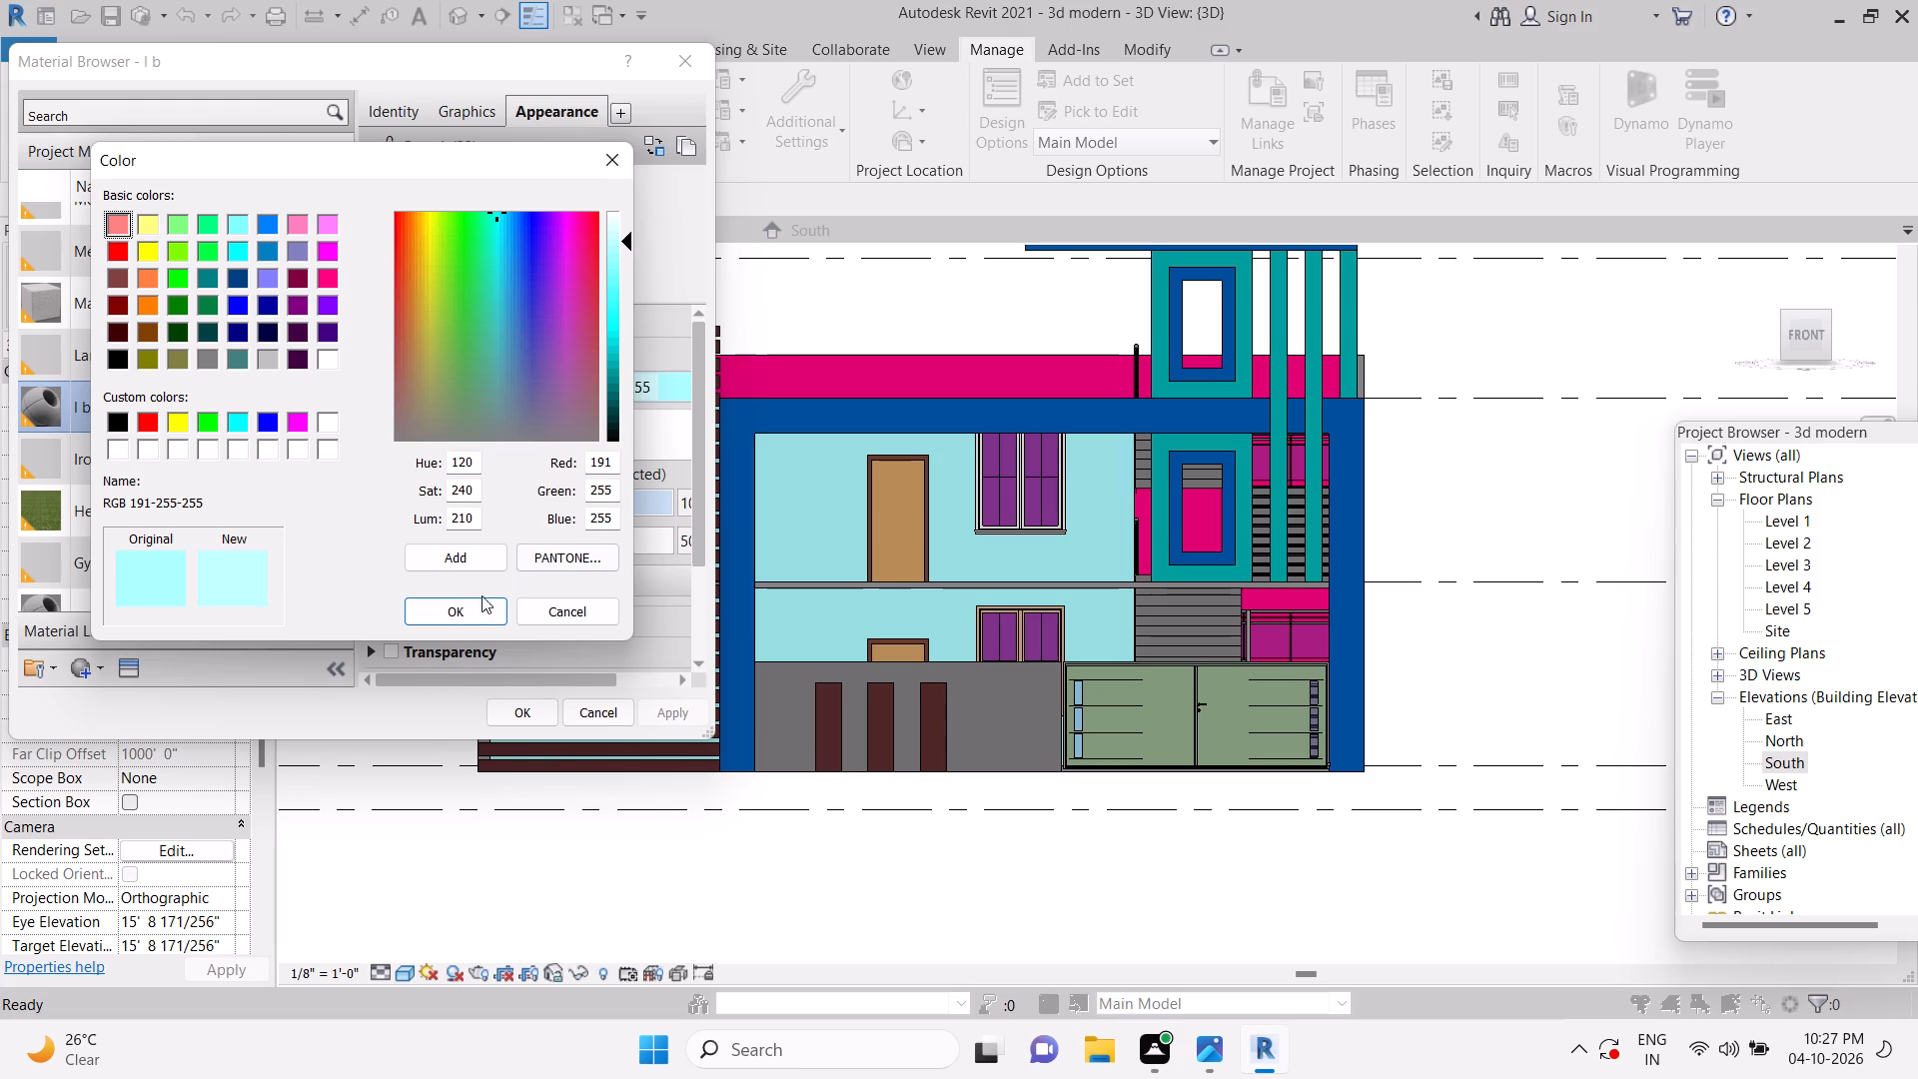
pyautogui.click(471, 605)
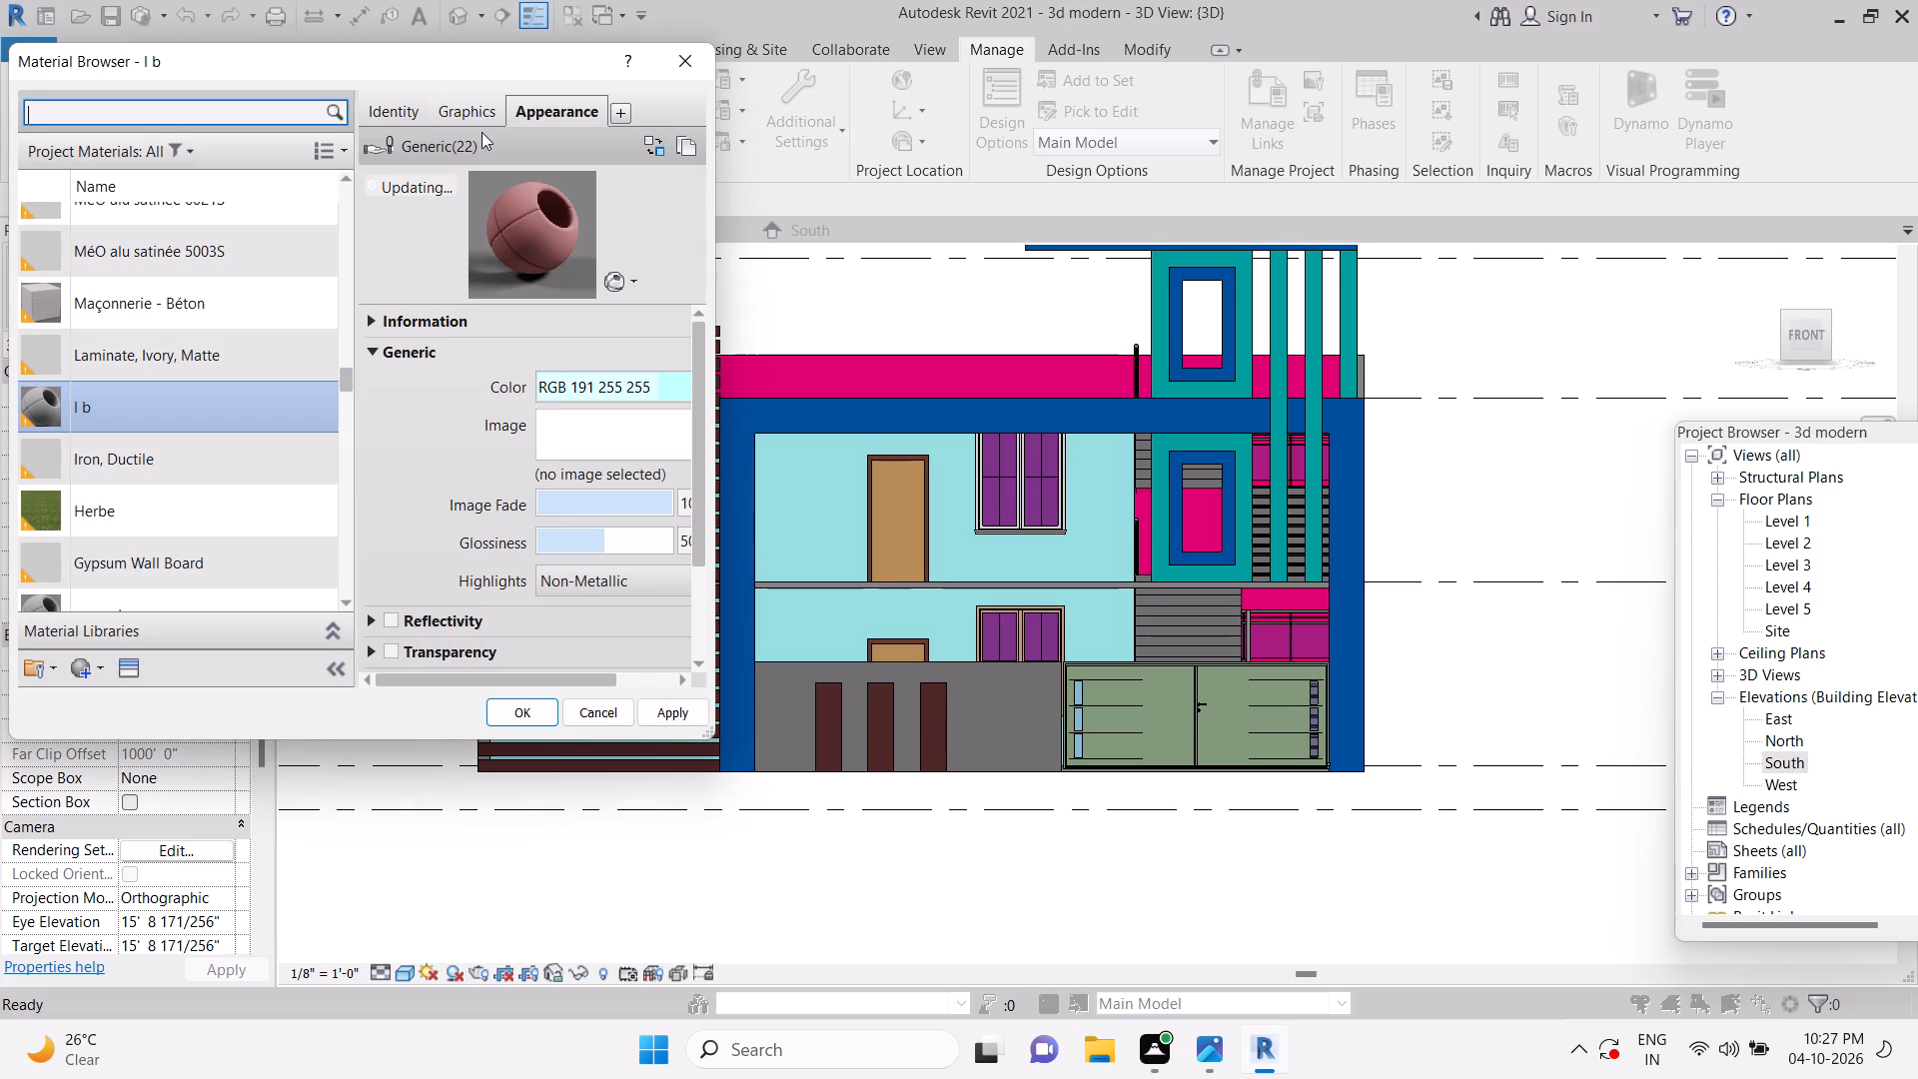
pyautogui.click(669, 716)
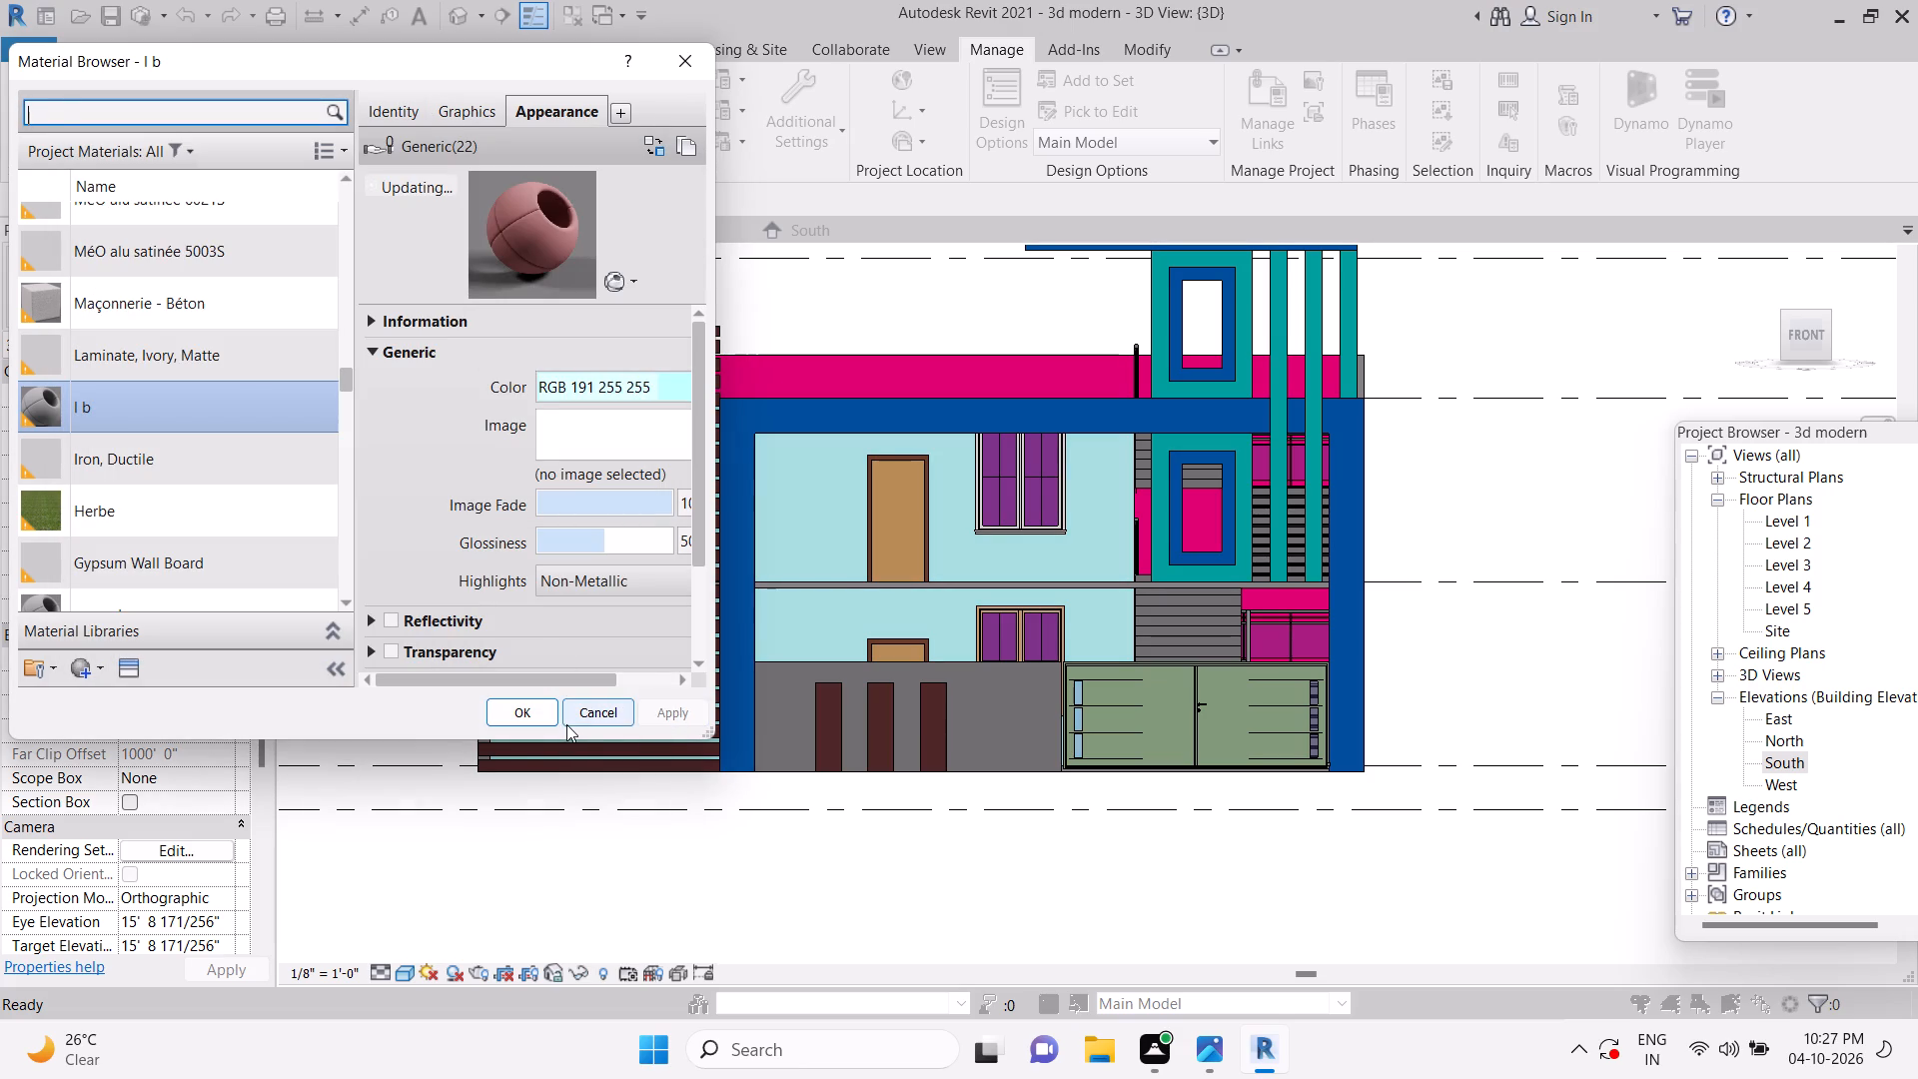
pyautogui.click(543, 712)
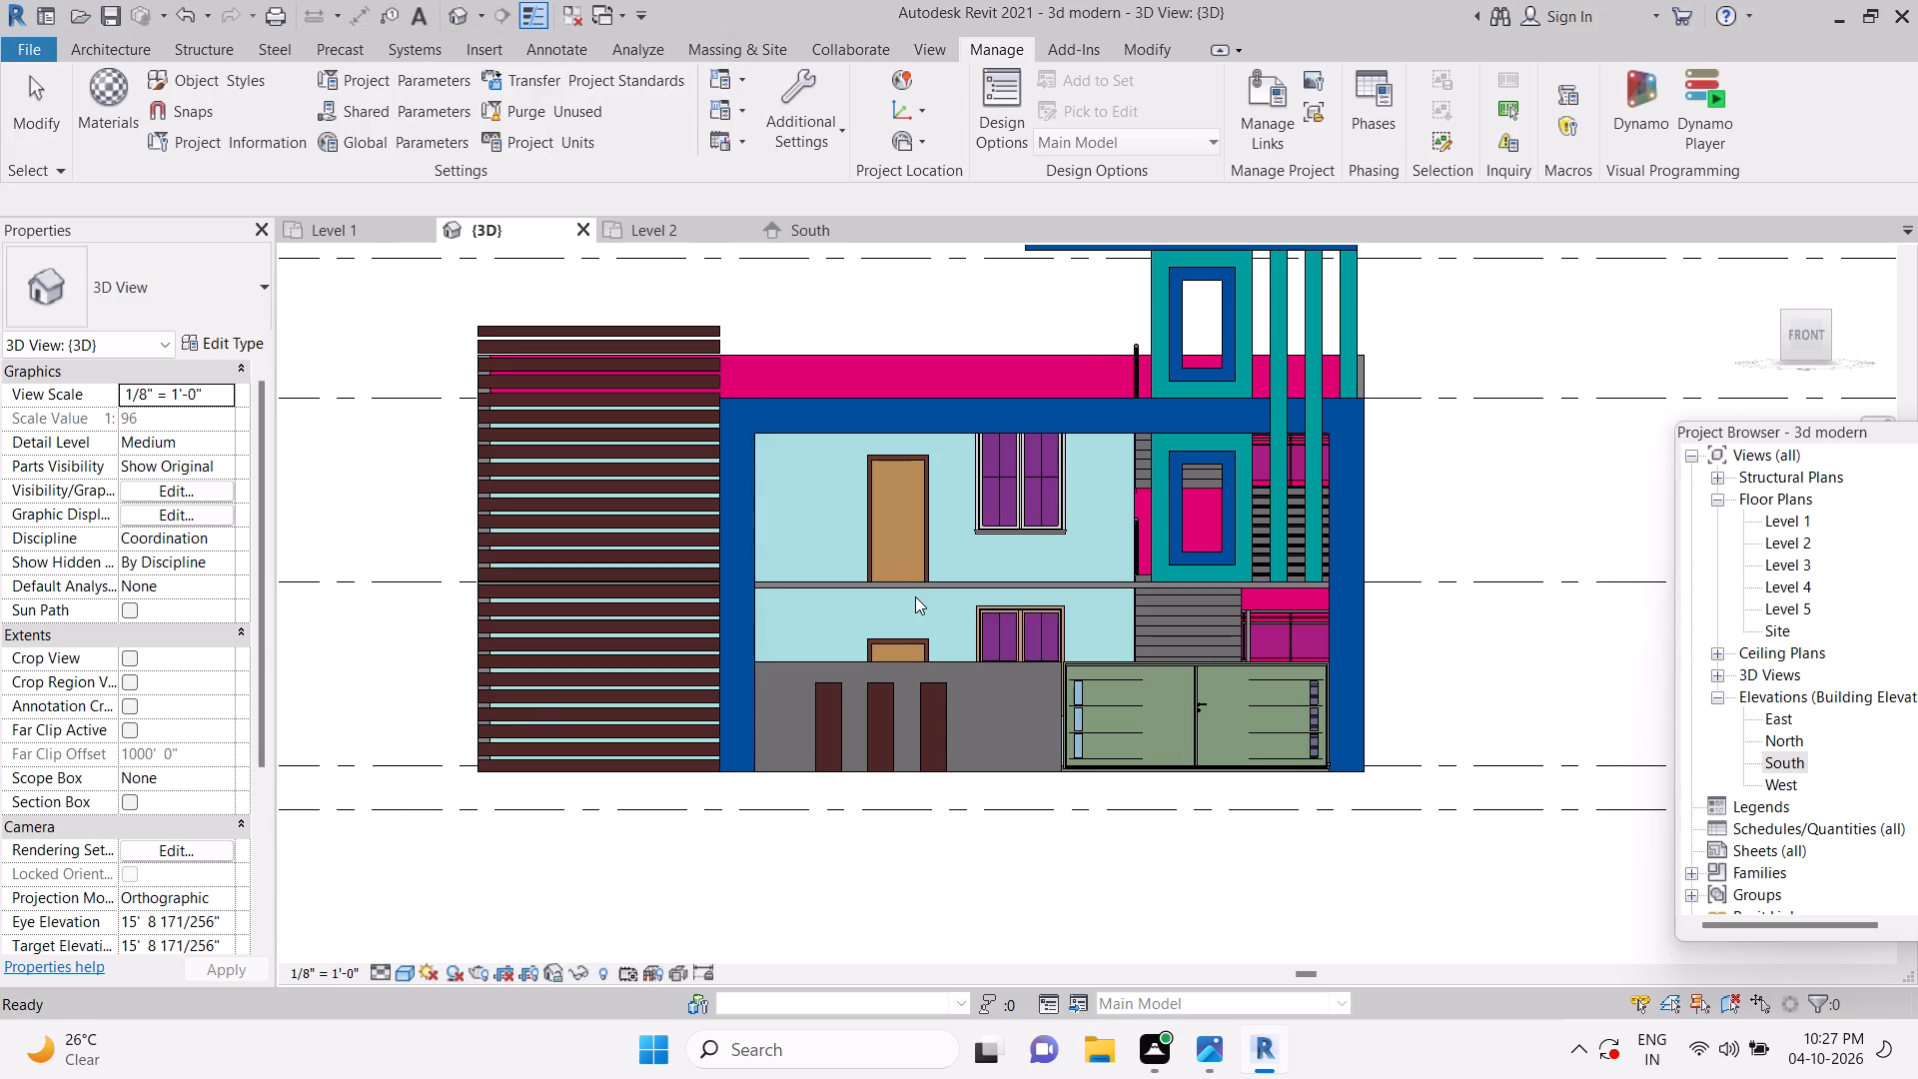
pyautogui.press('Escape')
pyautogui.press('Escape')
pyautogui.press('Escape')
pyautogui.press('Escape')
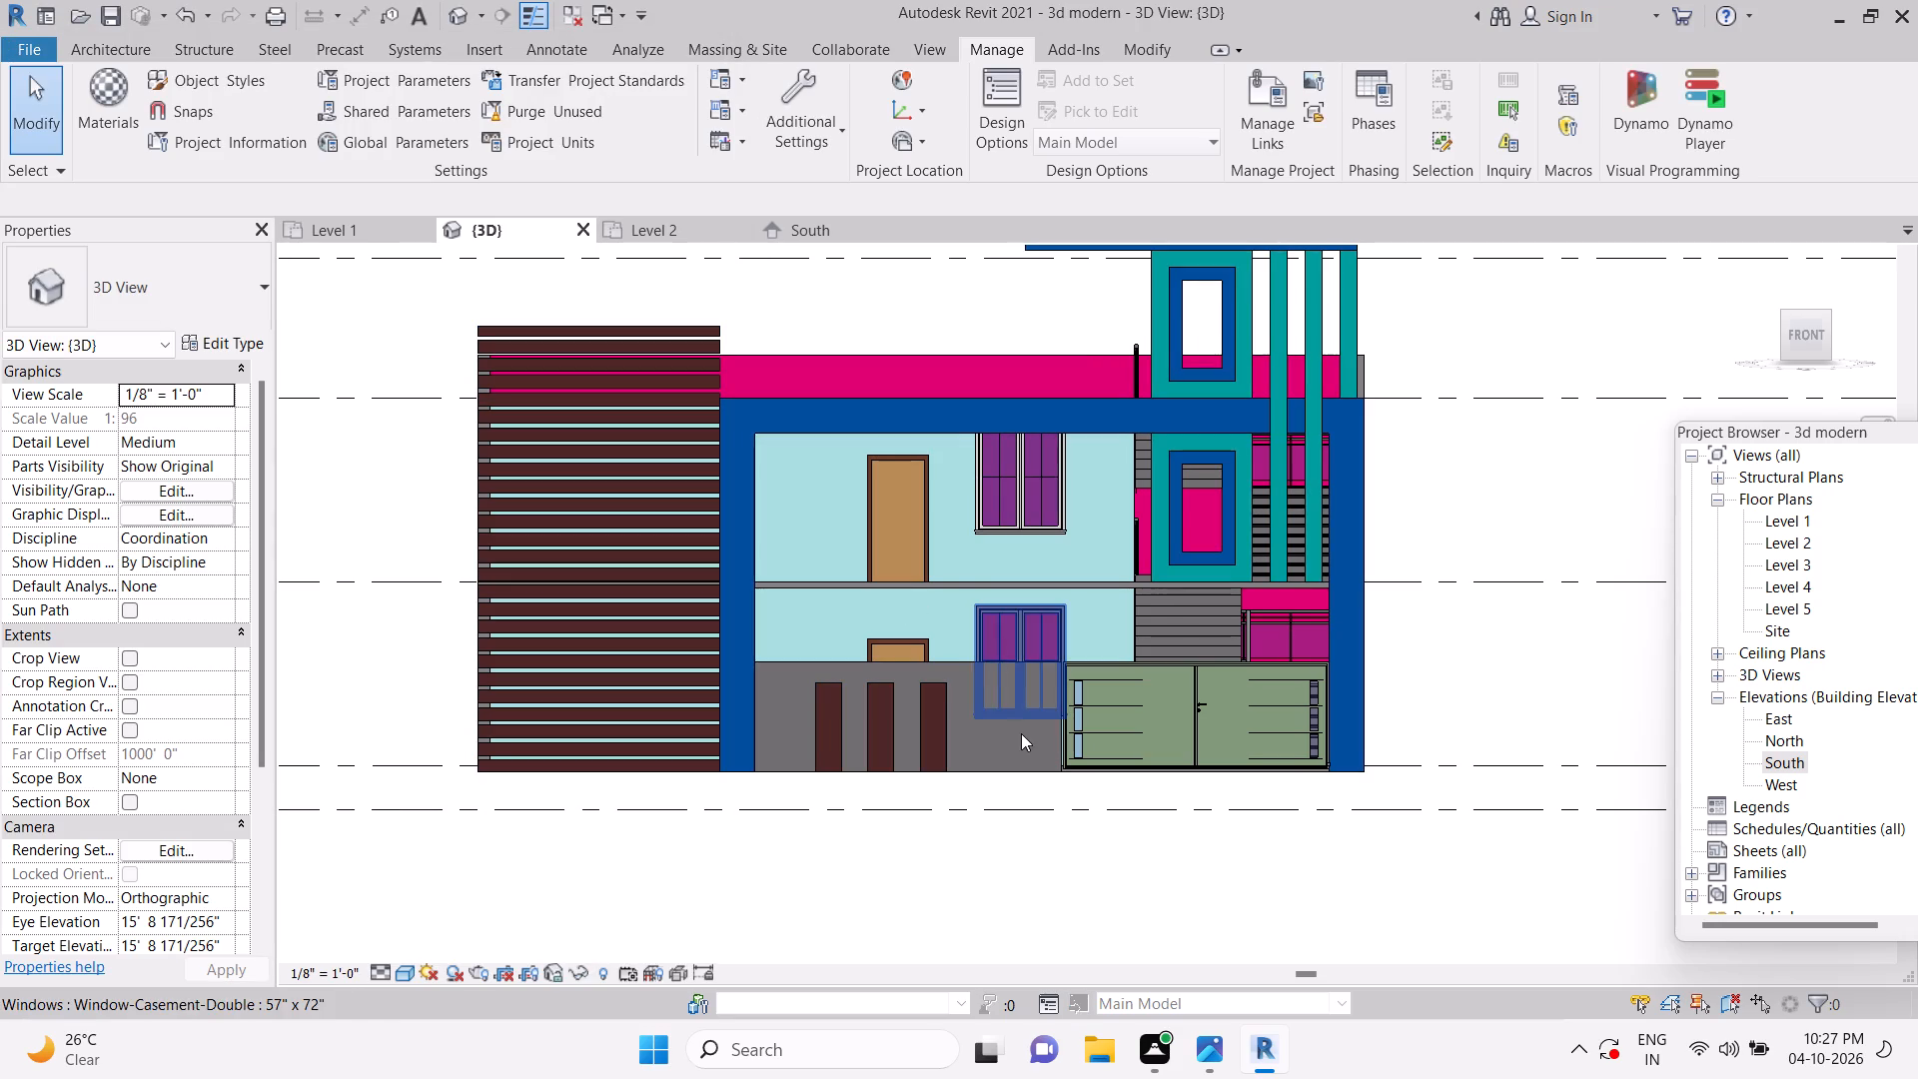
# Create a new project material and name it black.
pyautogui.click(118, 106)
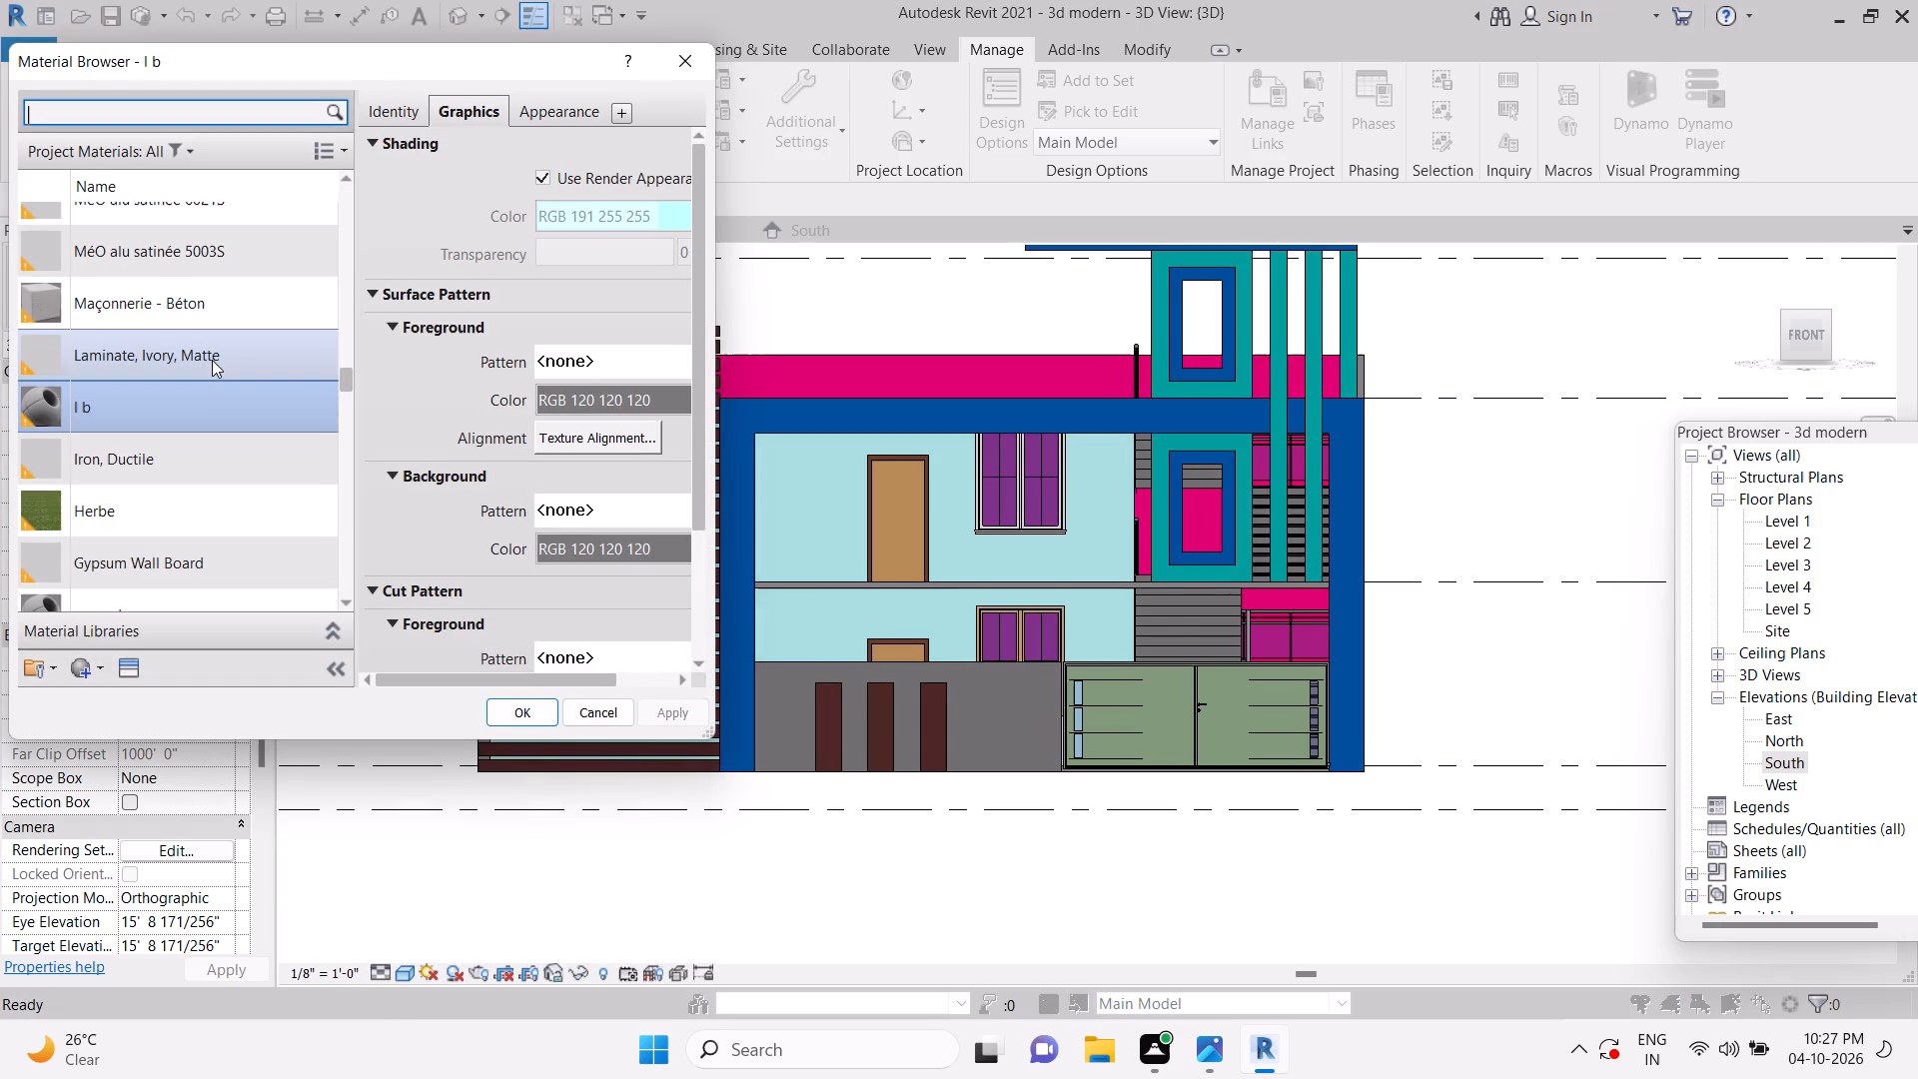
pyautogui.click(107, 663)
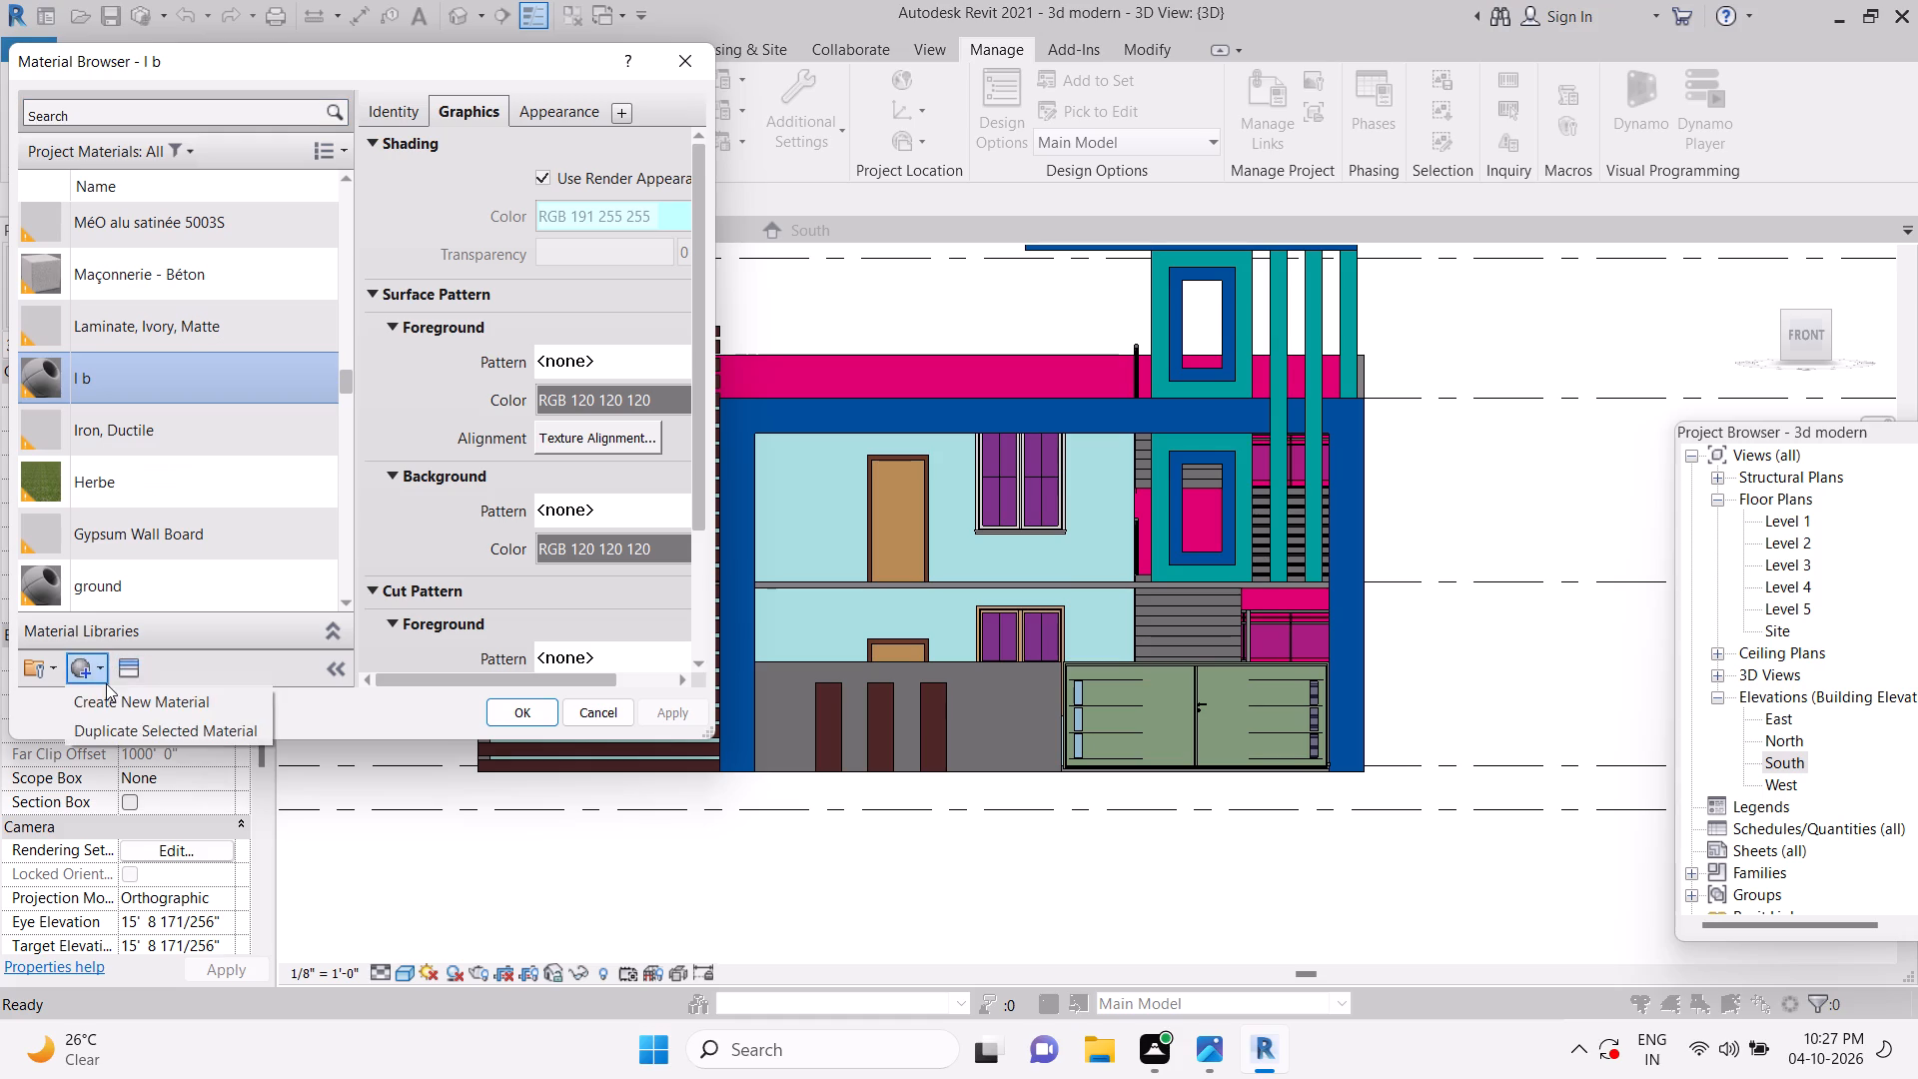
pyautogui.click(111, 702)
pyautogui.rightClick(148, 385)
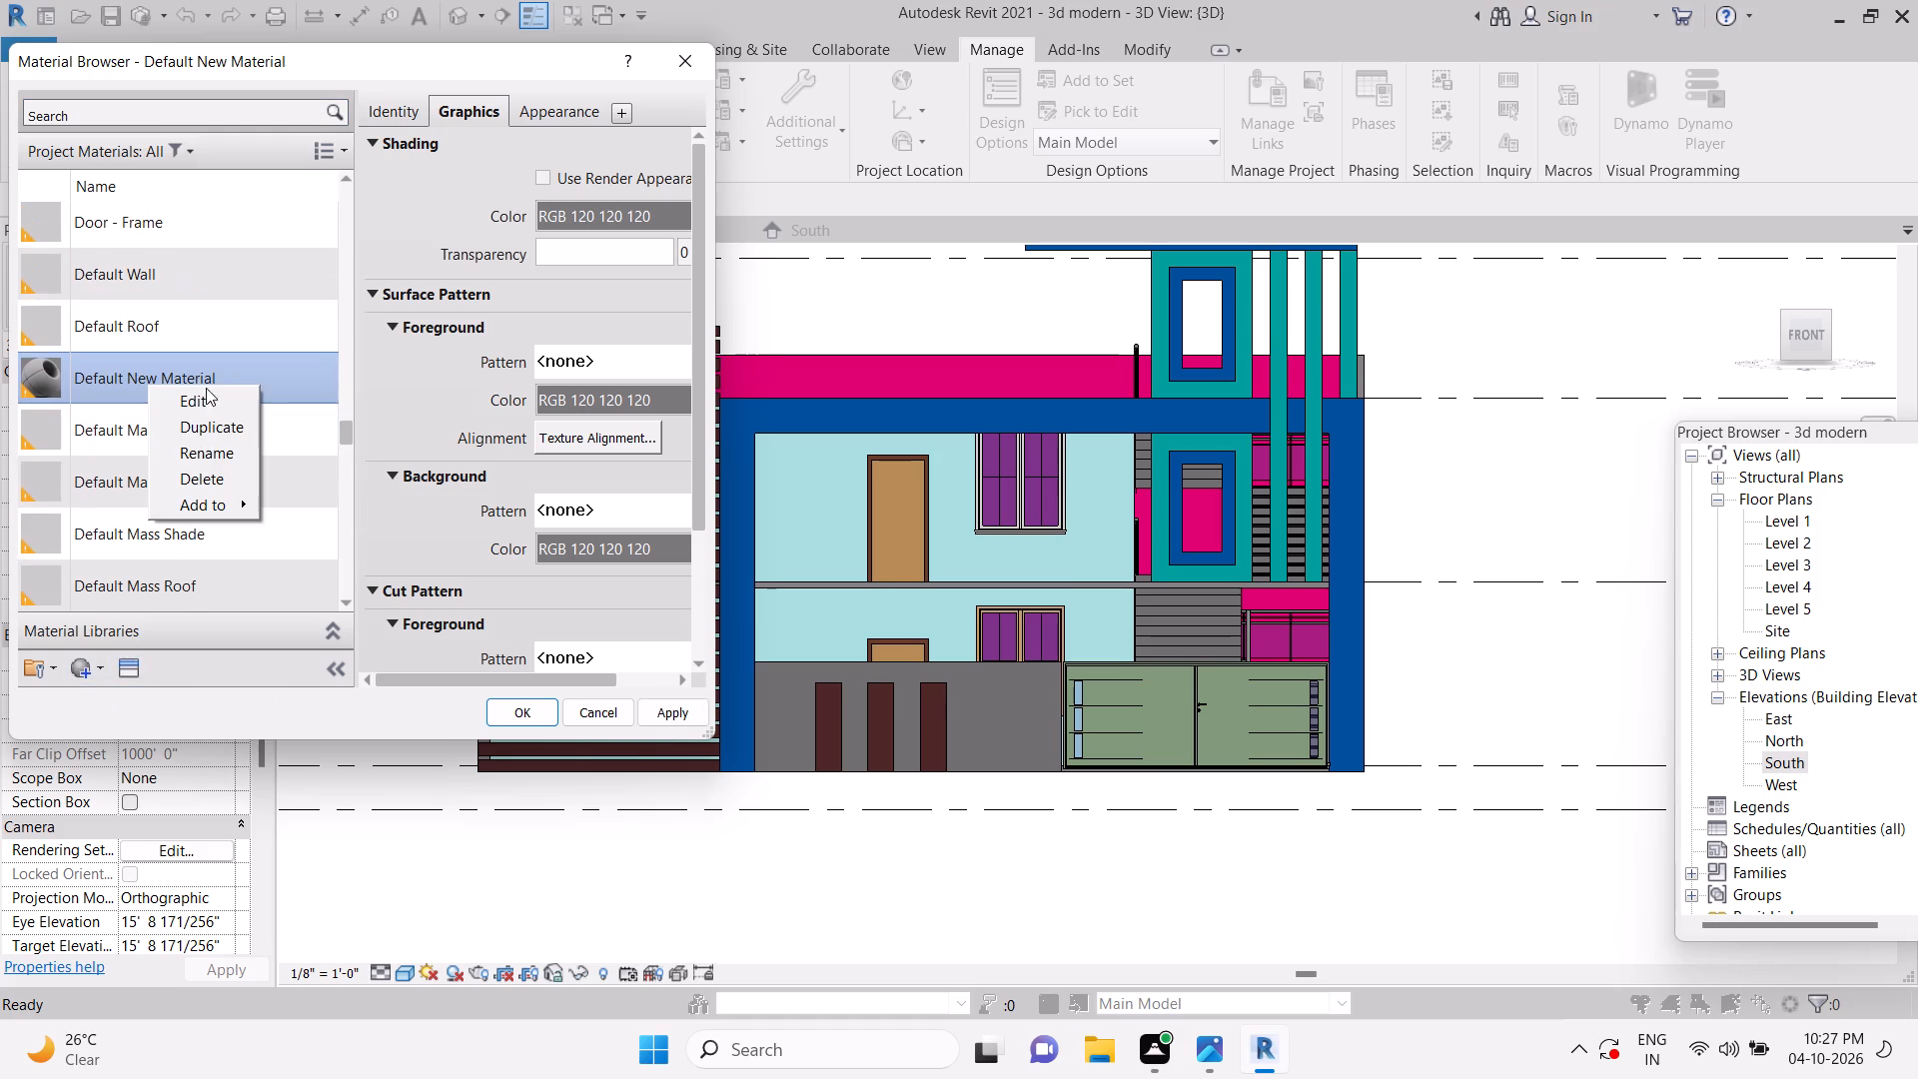
pyautogui.click(209, 447)
pyautogui.write('black')
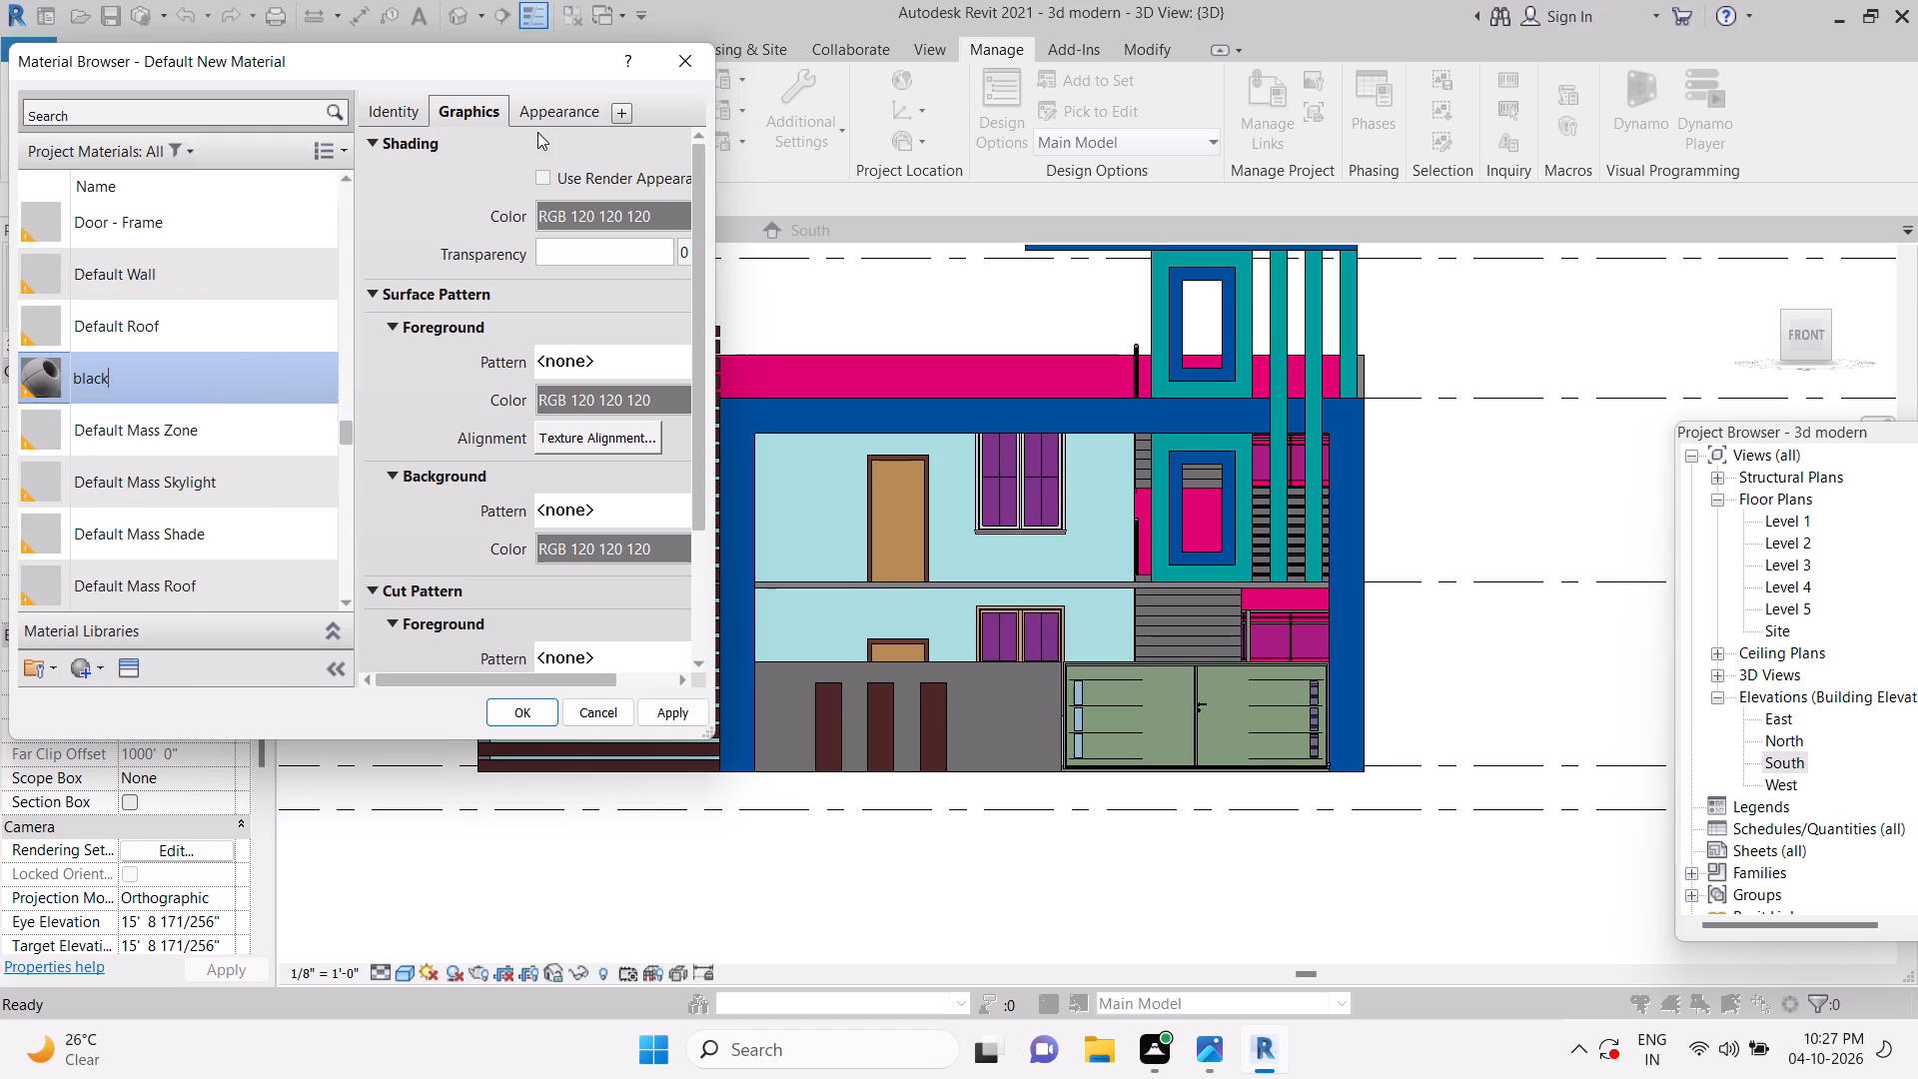
# Set the black material's appearance colour to dark grey RGB 92 92 92 and use its render appearance for shading.
pyautogui.click(552, 118)
pyautogui.click(580, 385)
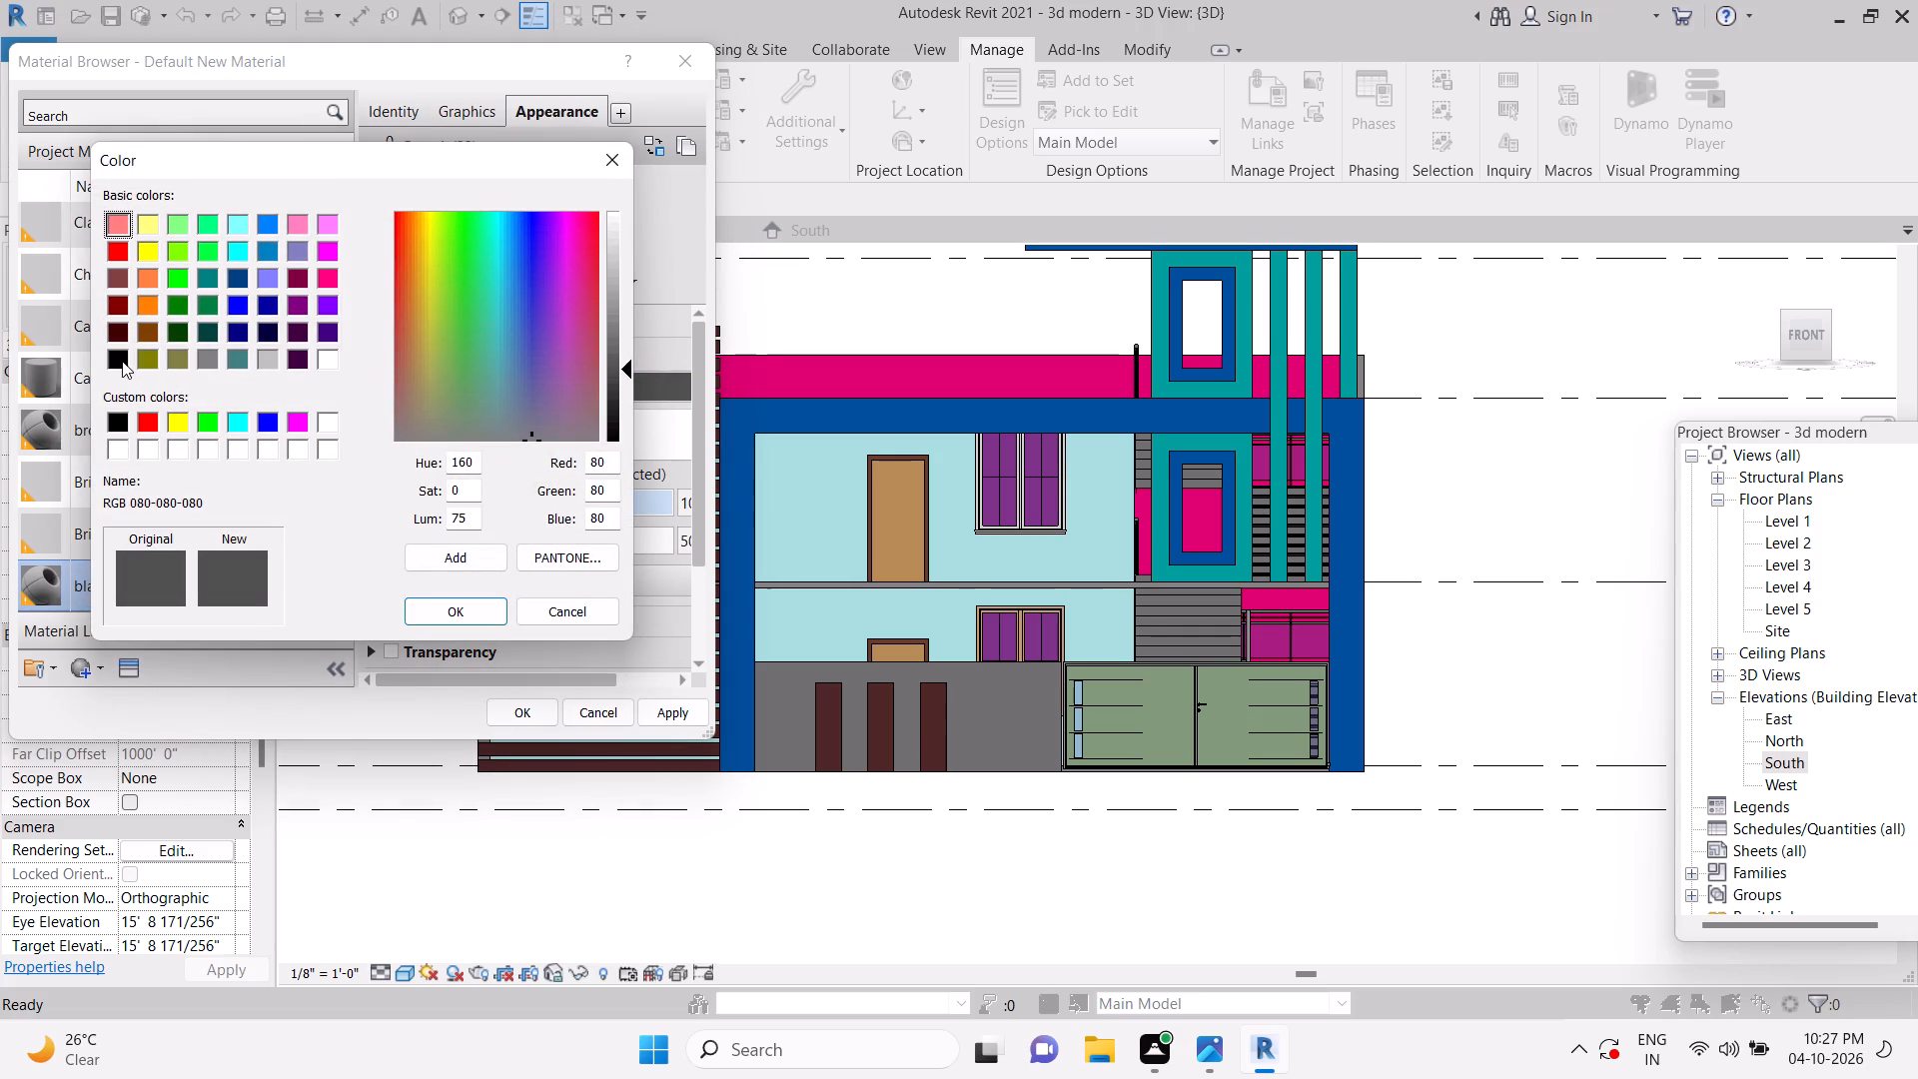
pyautogui.click(122, 361)
pyautogui.moveTo(627, 440); pyautogui.dragTo(627, 419)
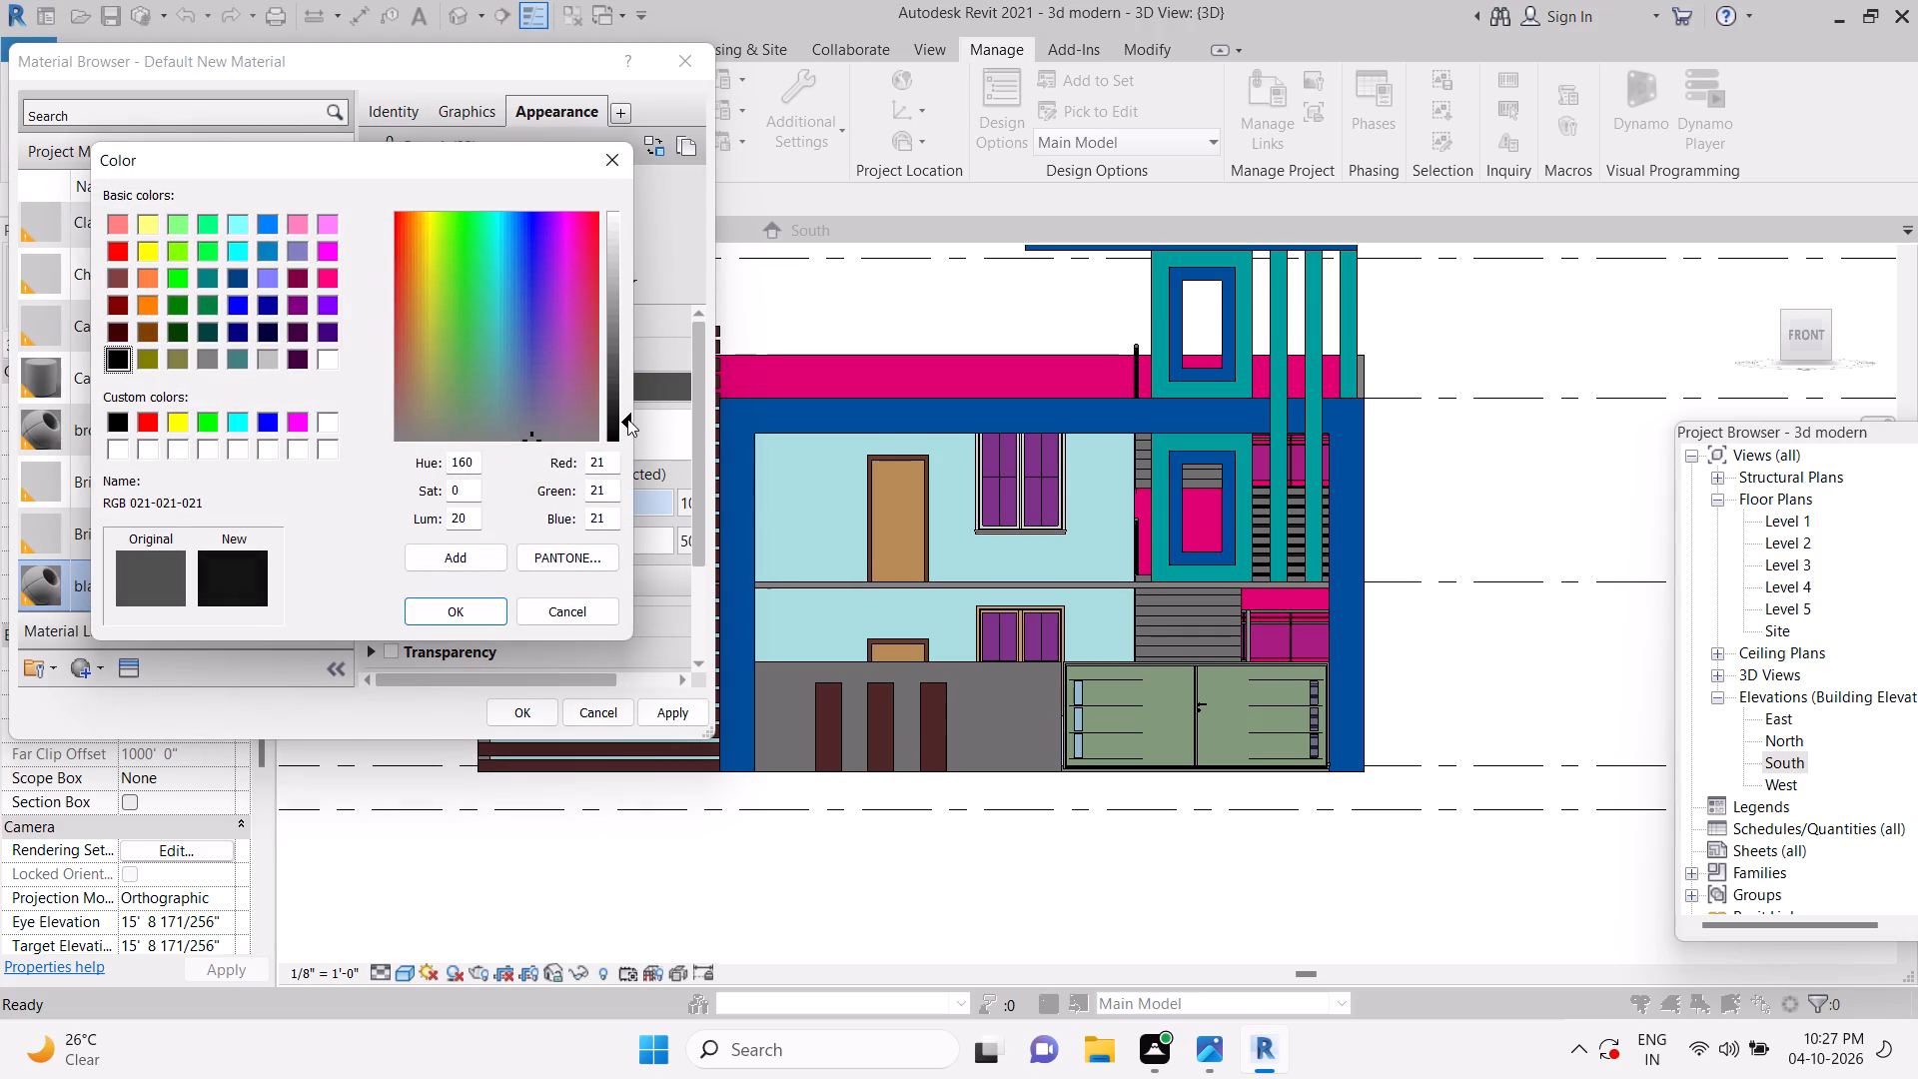
pyautogui.moveTo(627, 419); pyautogui.dragTo(631, 358)
pyautogui.click(454, 614)
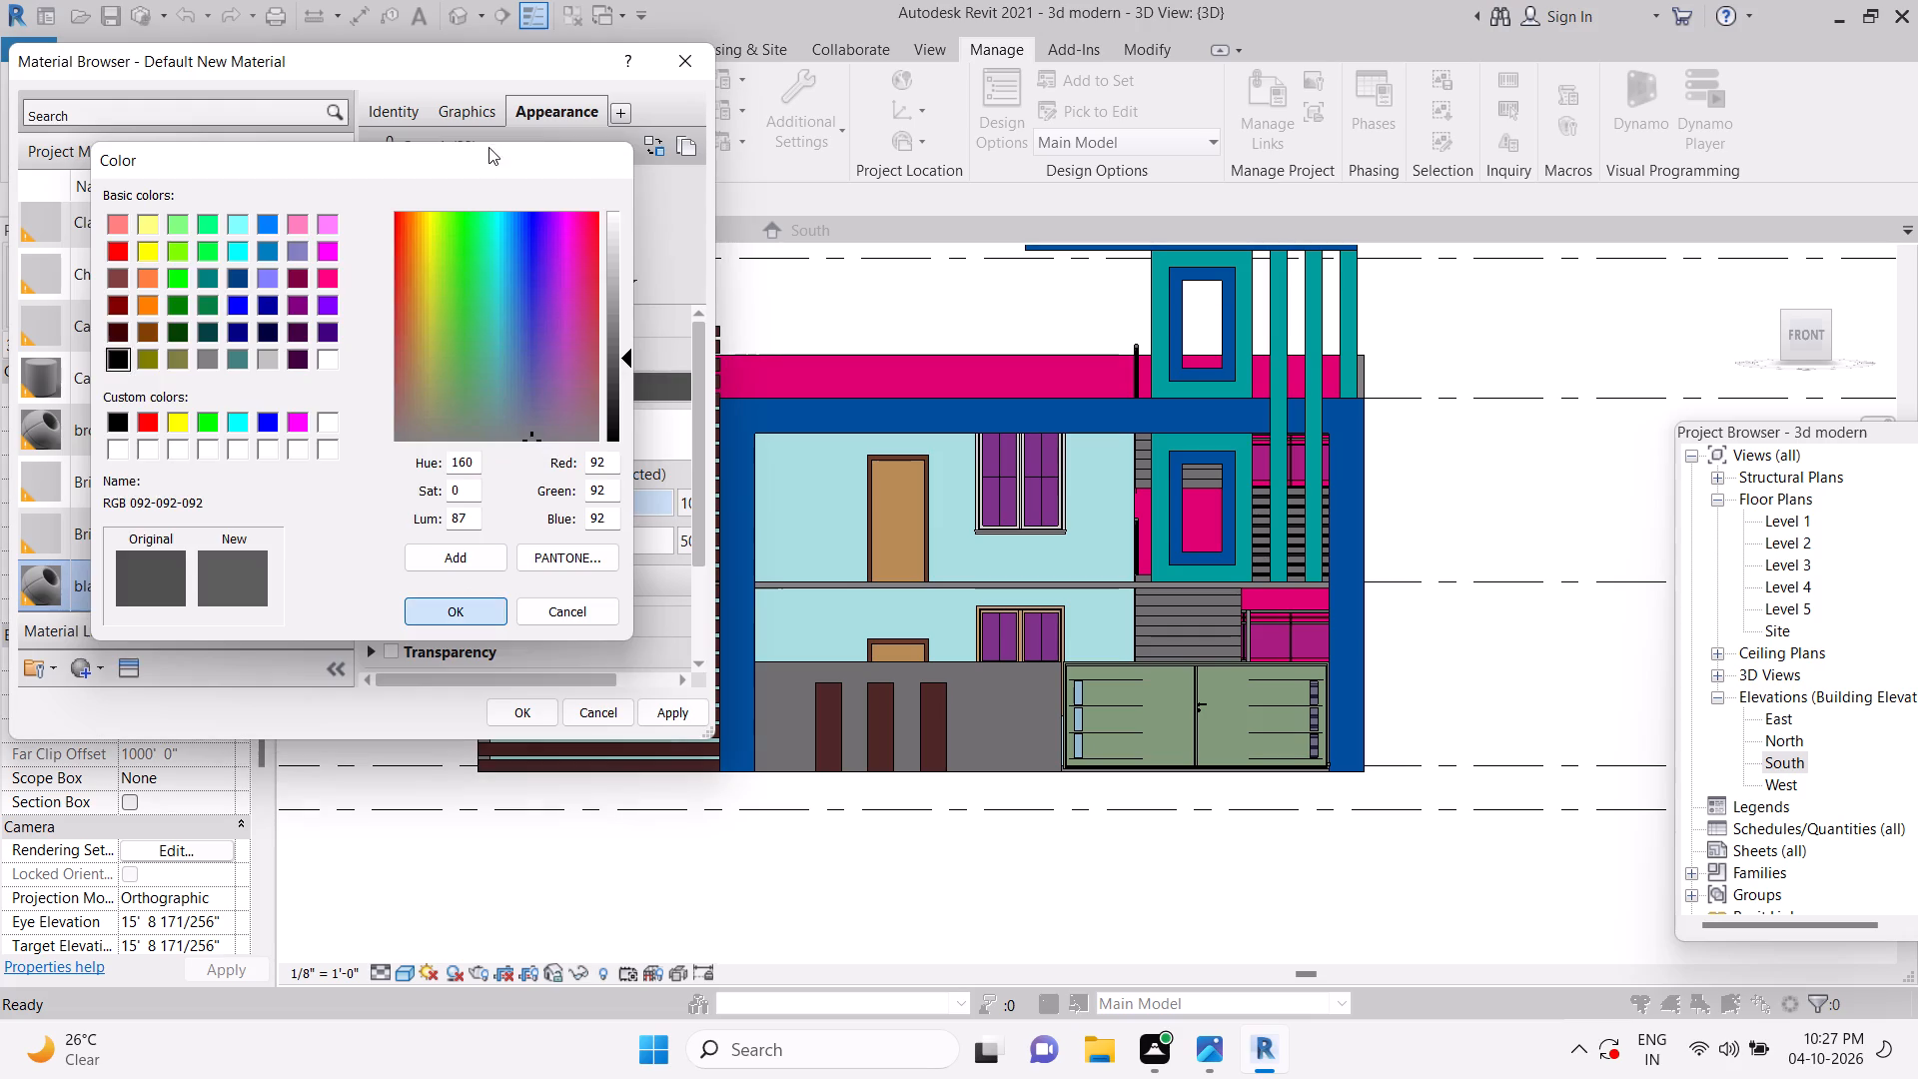
pyautogui.click(473, 115)
pyautogui.click(546, 187)
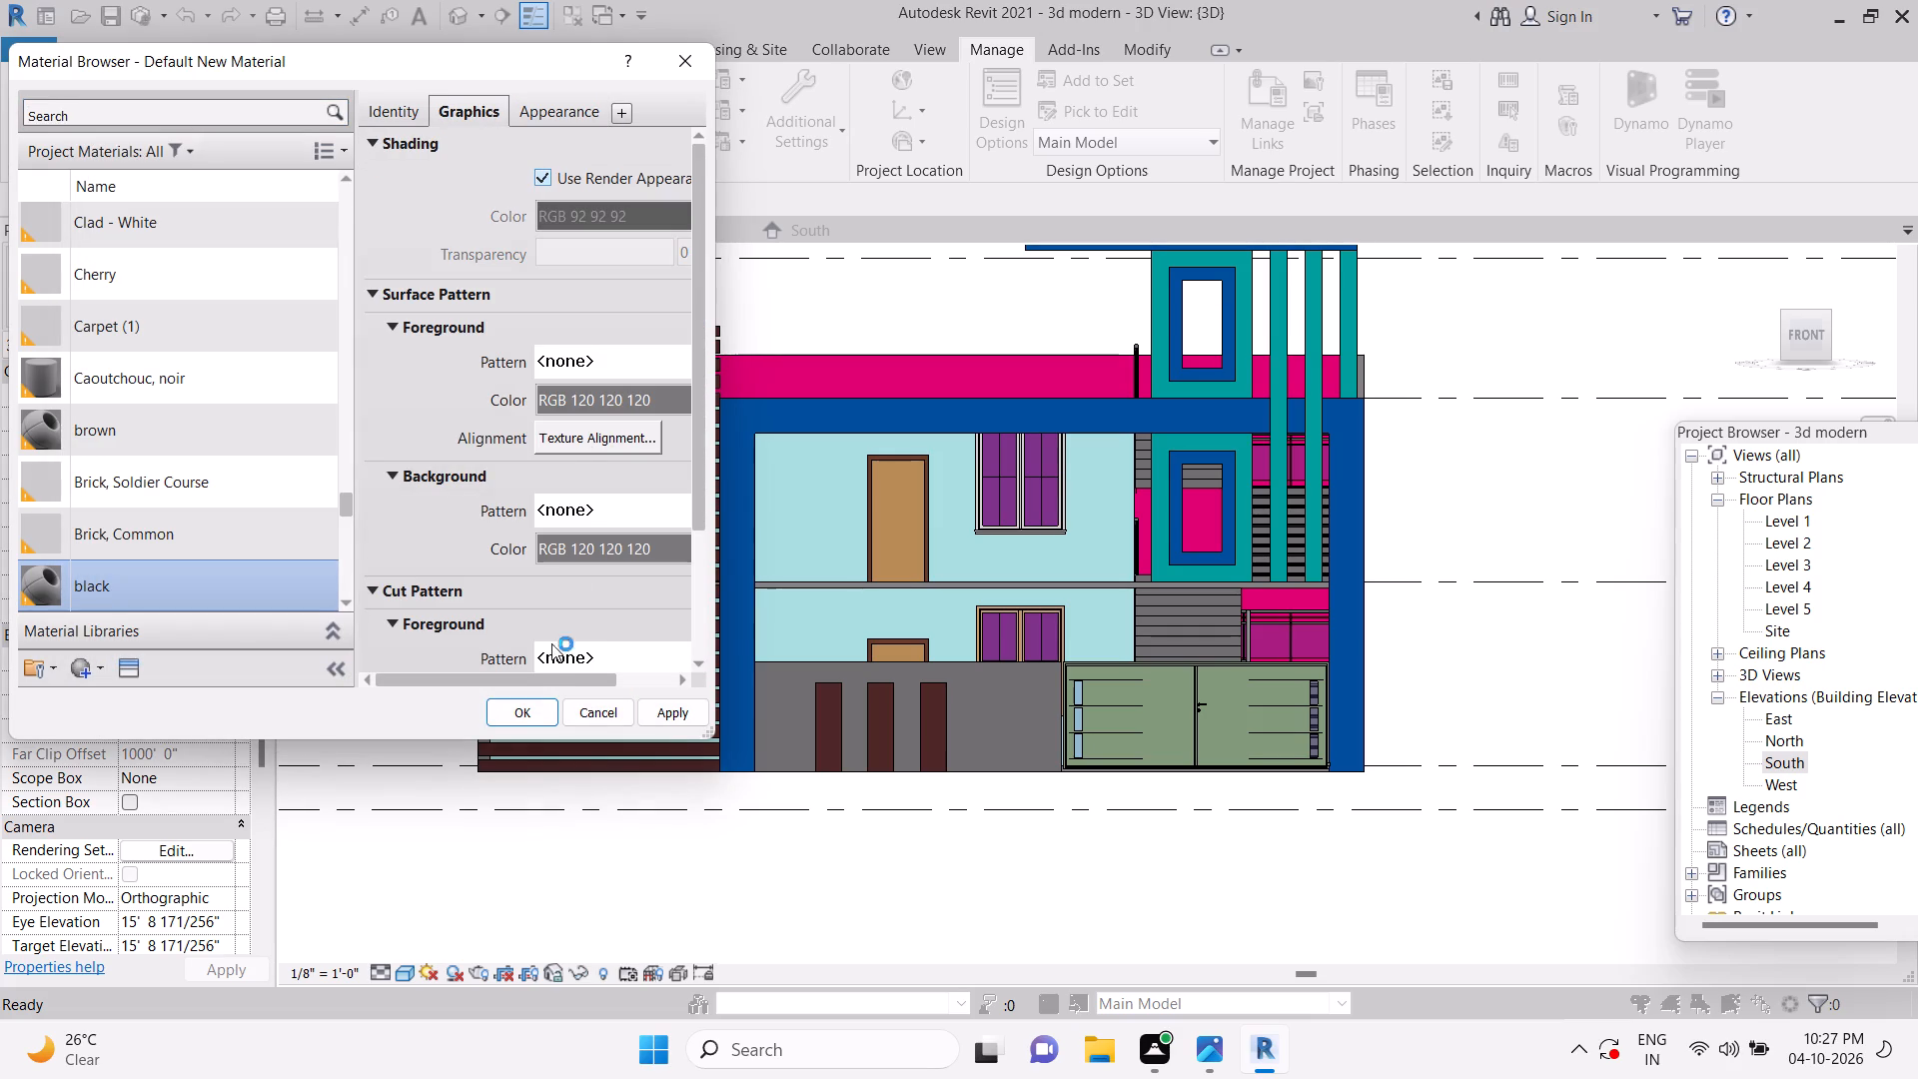
pyautogui.click(507, 718)
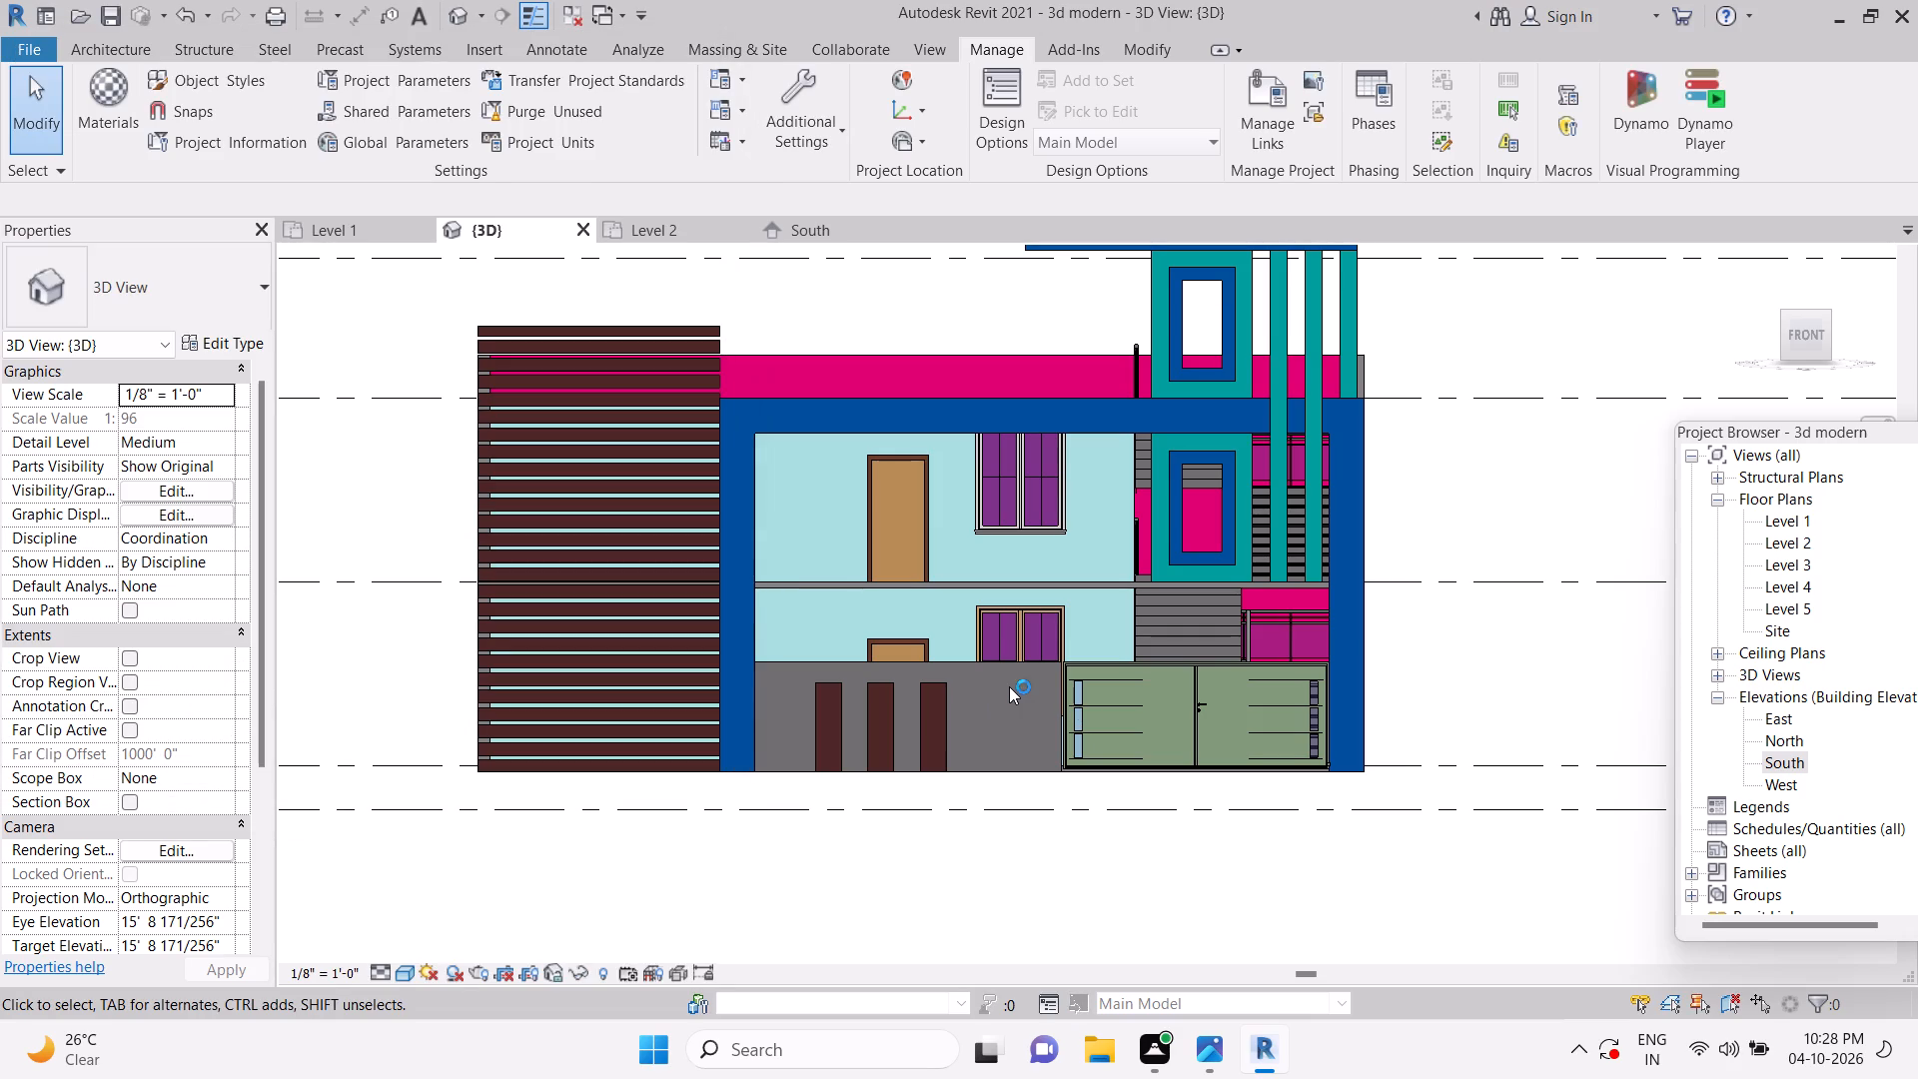
# Save the project and dismiss the notification card.
pyautogui.hotkey('ctrl', 's')
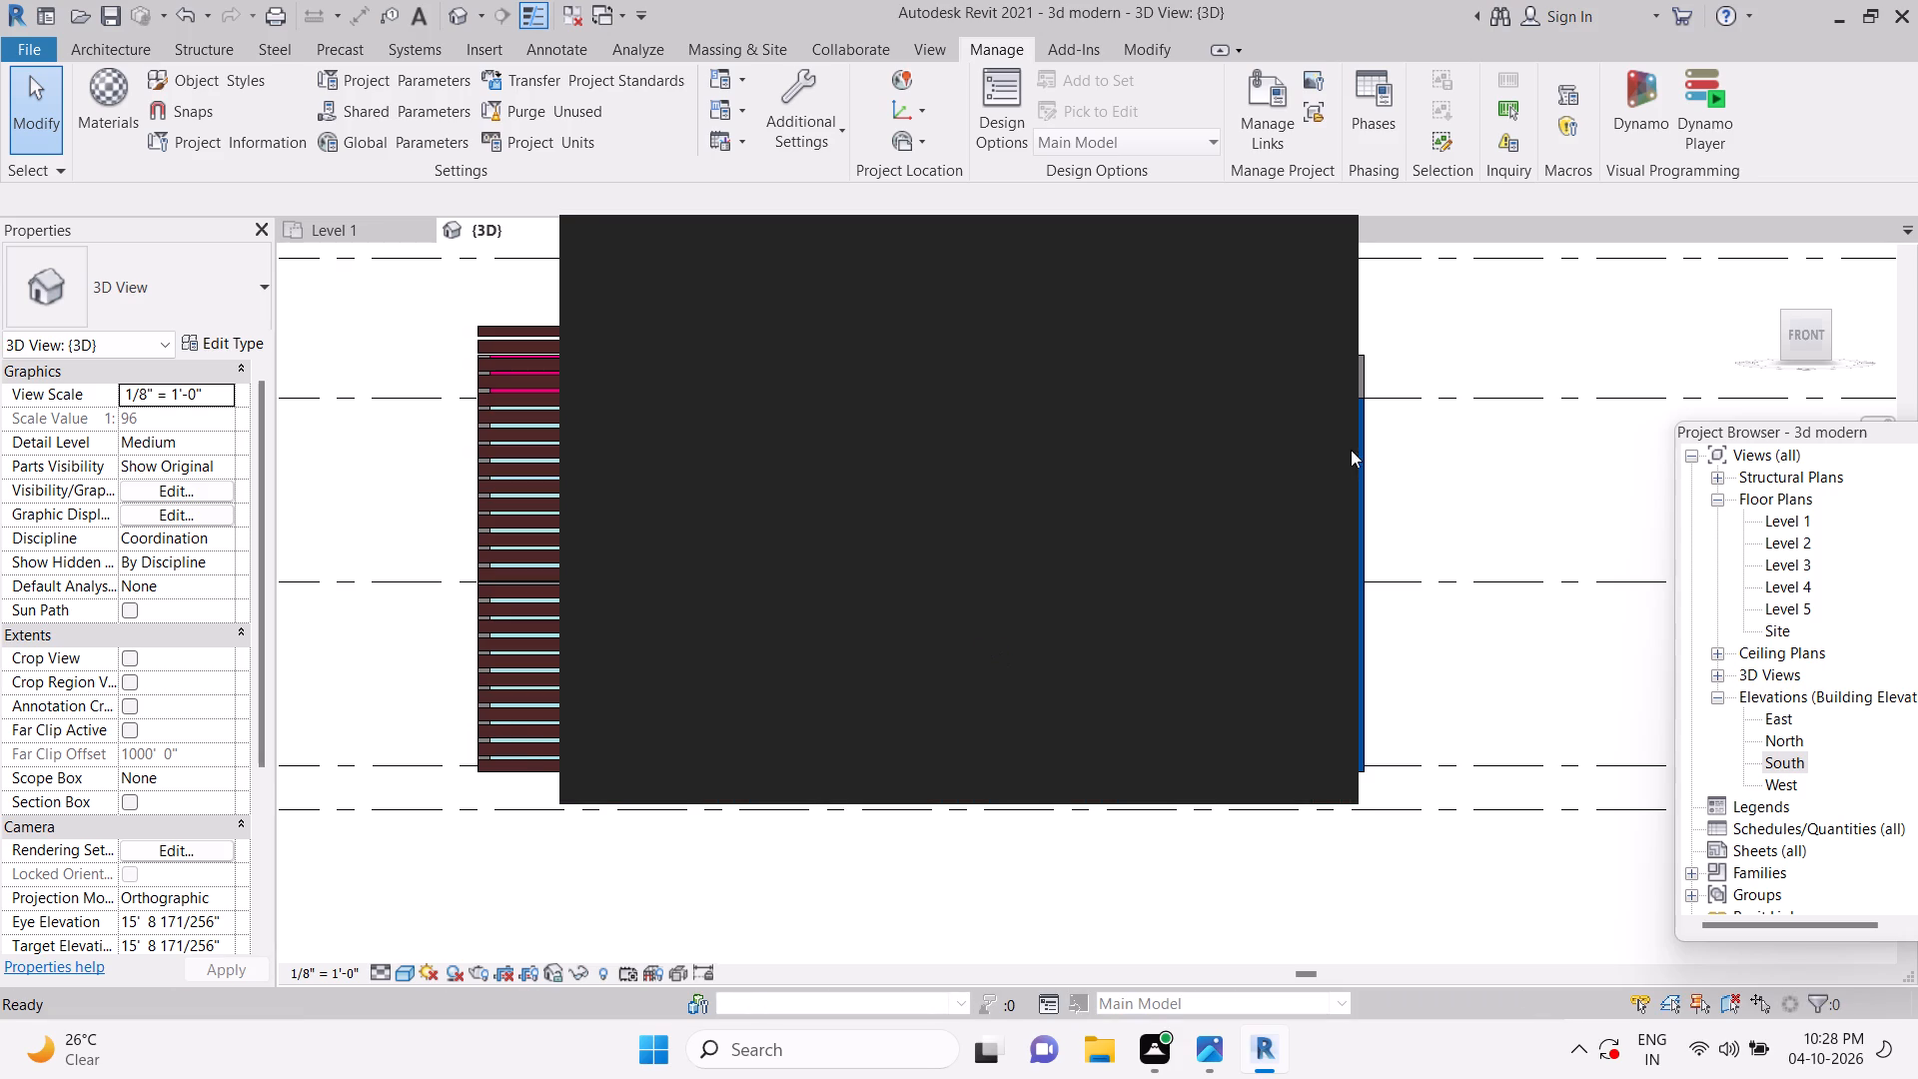
pyautogui.click(1309, 251)
# Open the in-place facade model containing the low front boundary wall for editing.
pyautogui.scroll(2, 1013, 683)
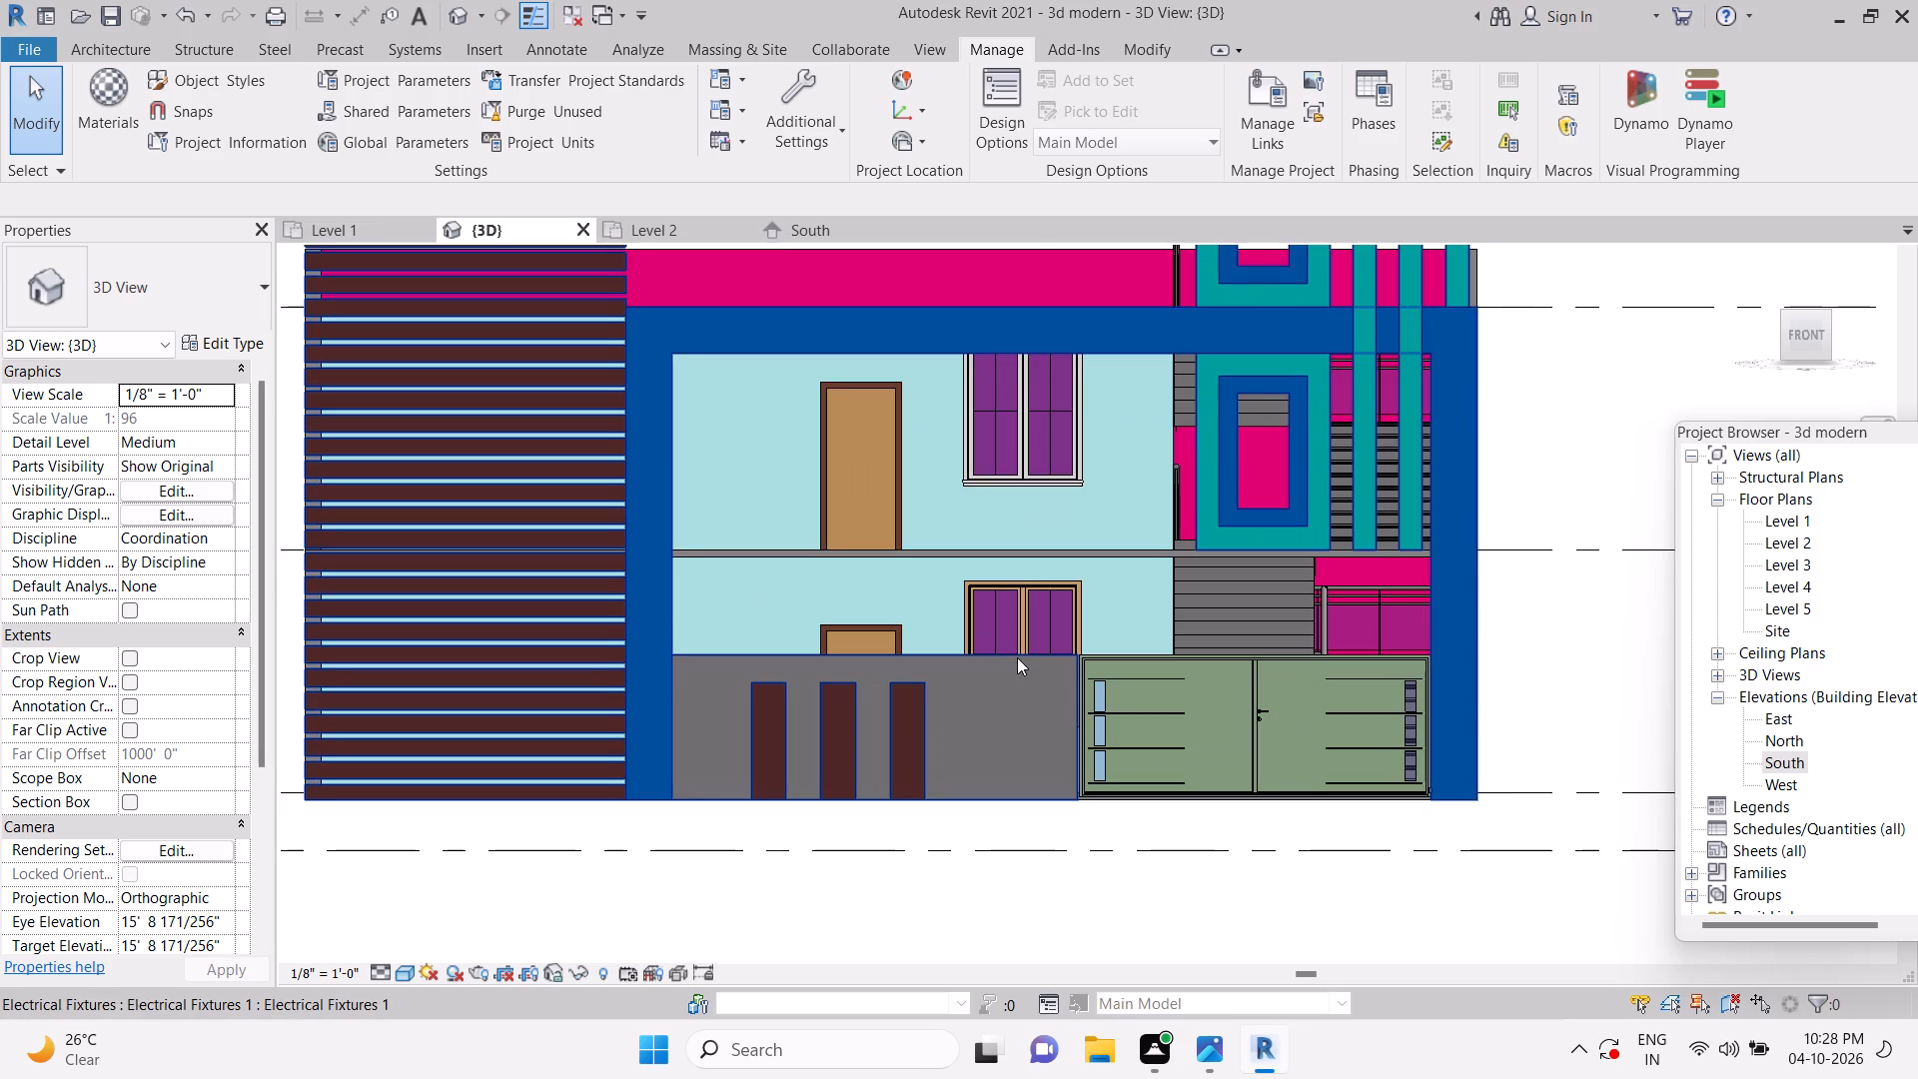
pyautogui.press('Tab')
pyautogui.press('Escape')
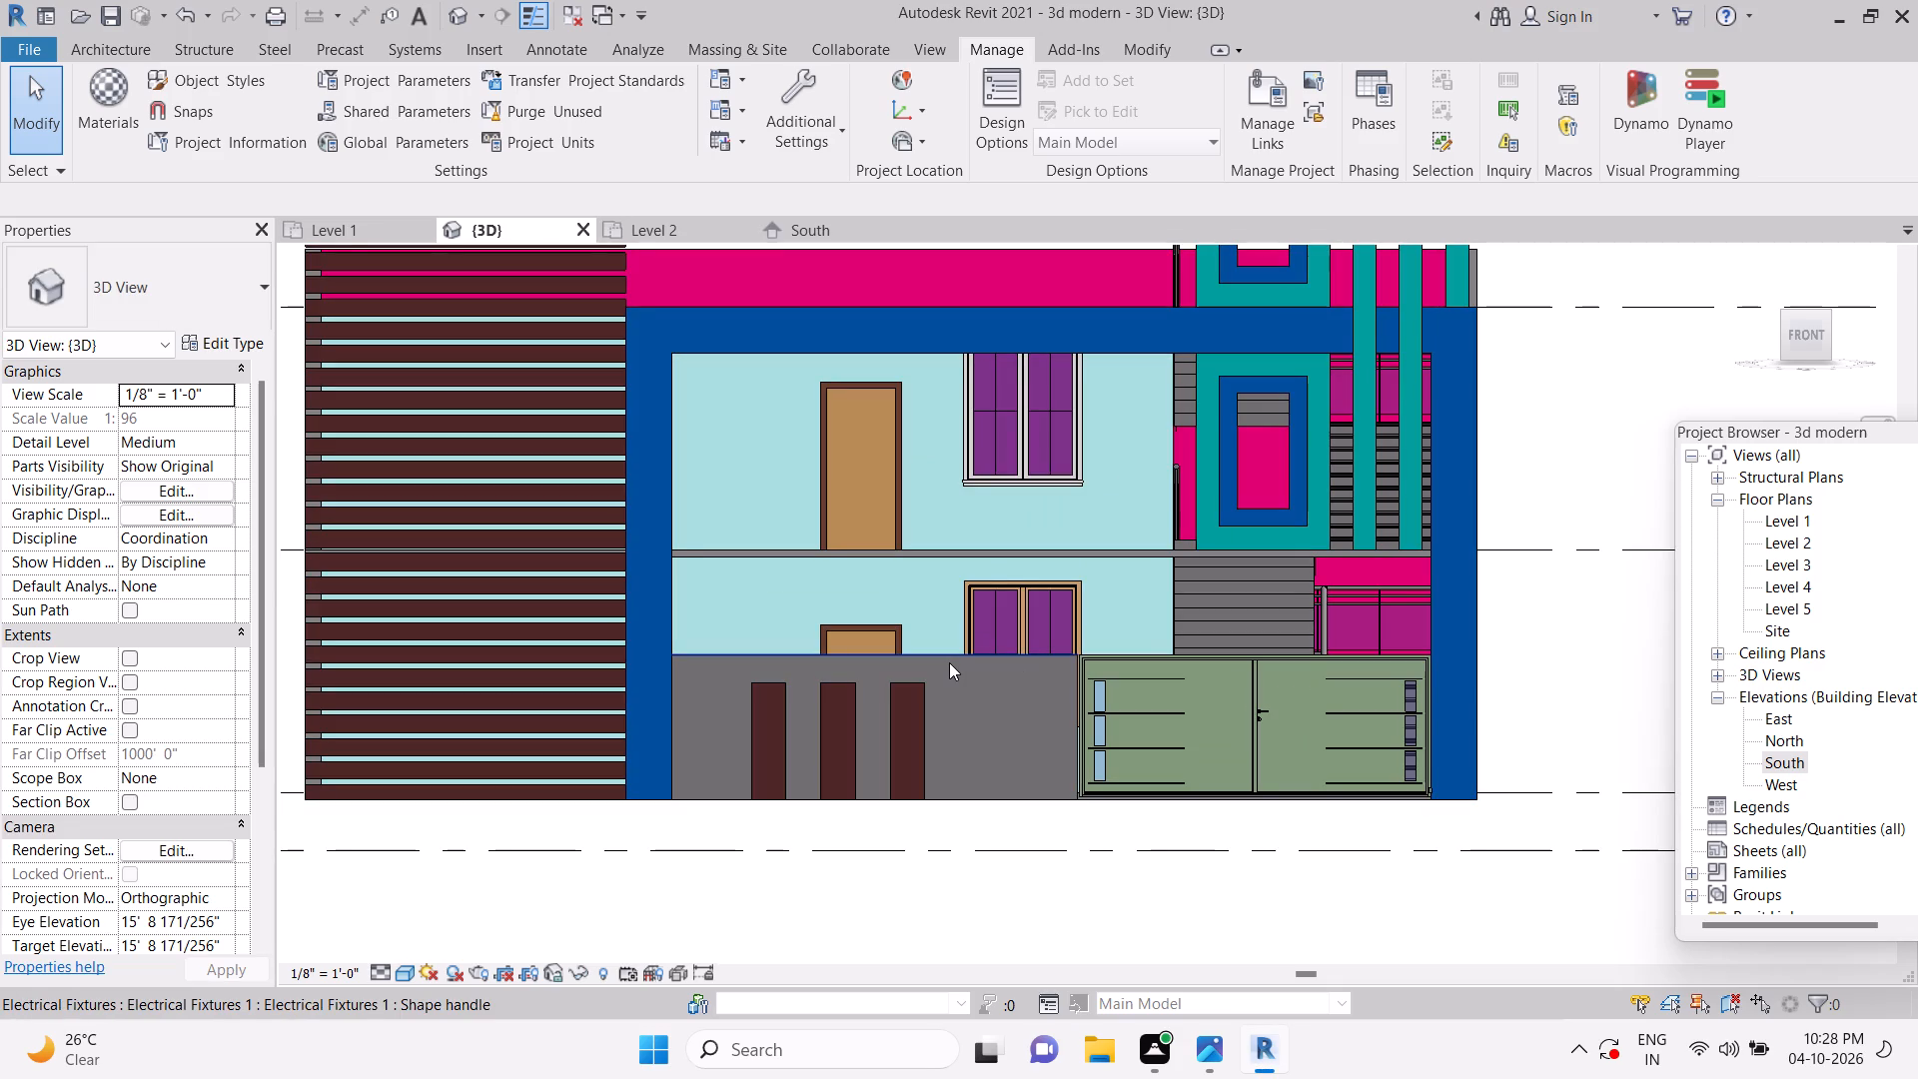
pyautogui.click(949, 662)
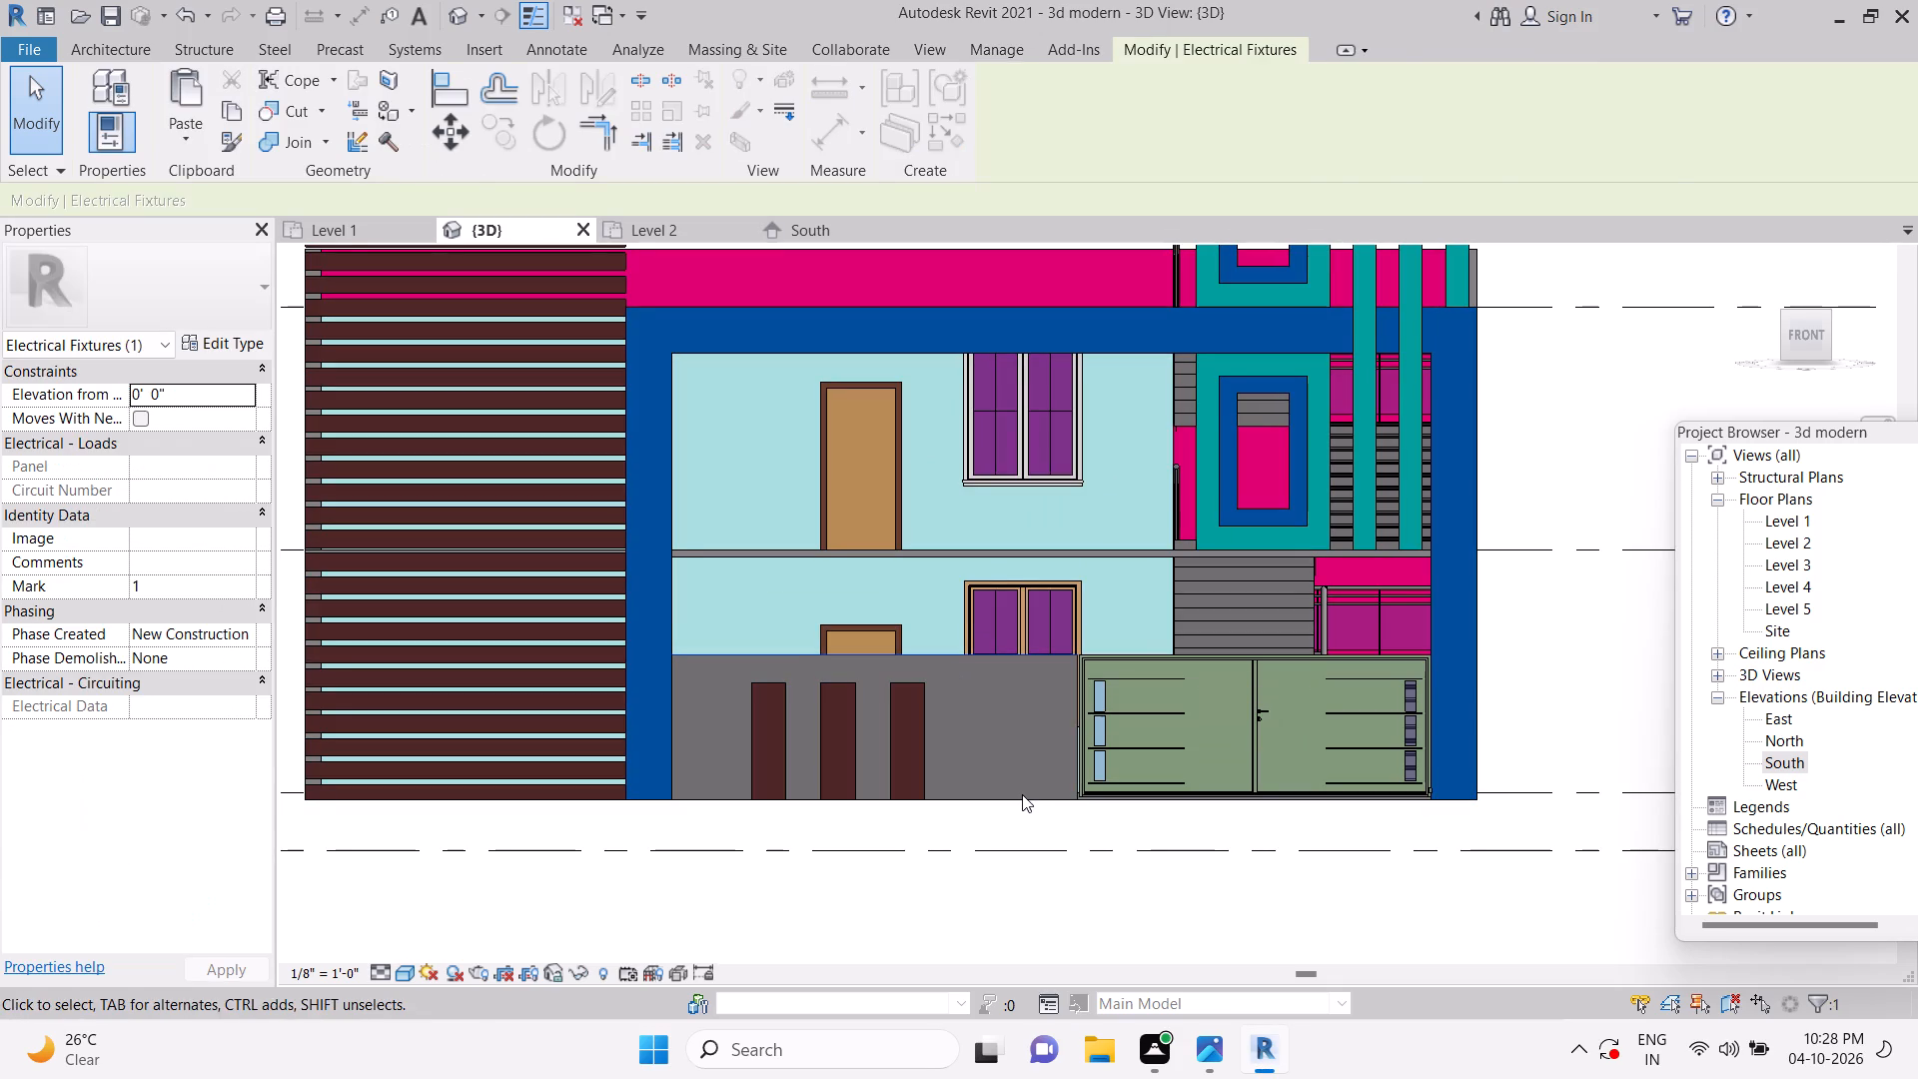
pyautogui.press('Escape')
pyautogui.click(1026, 791)
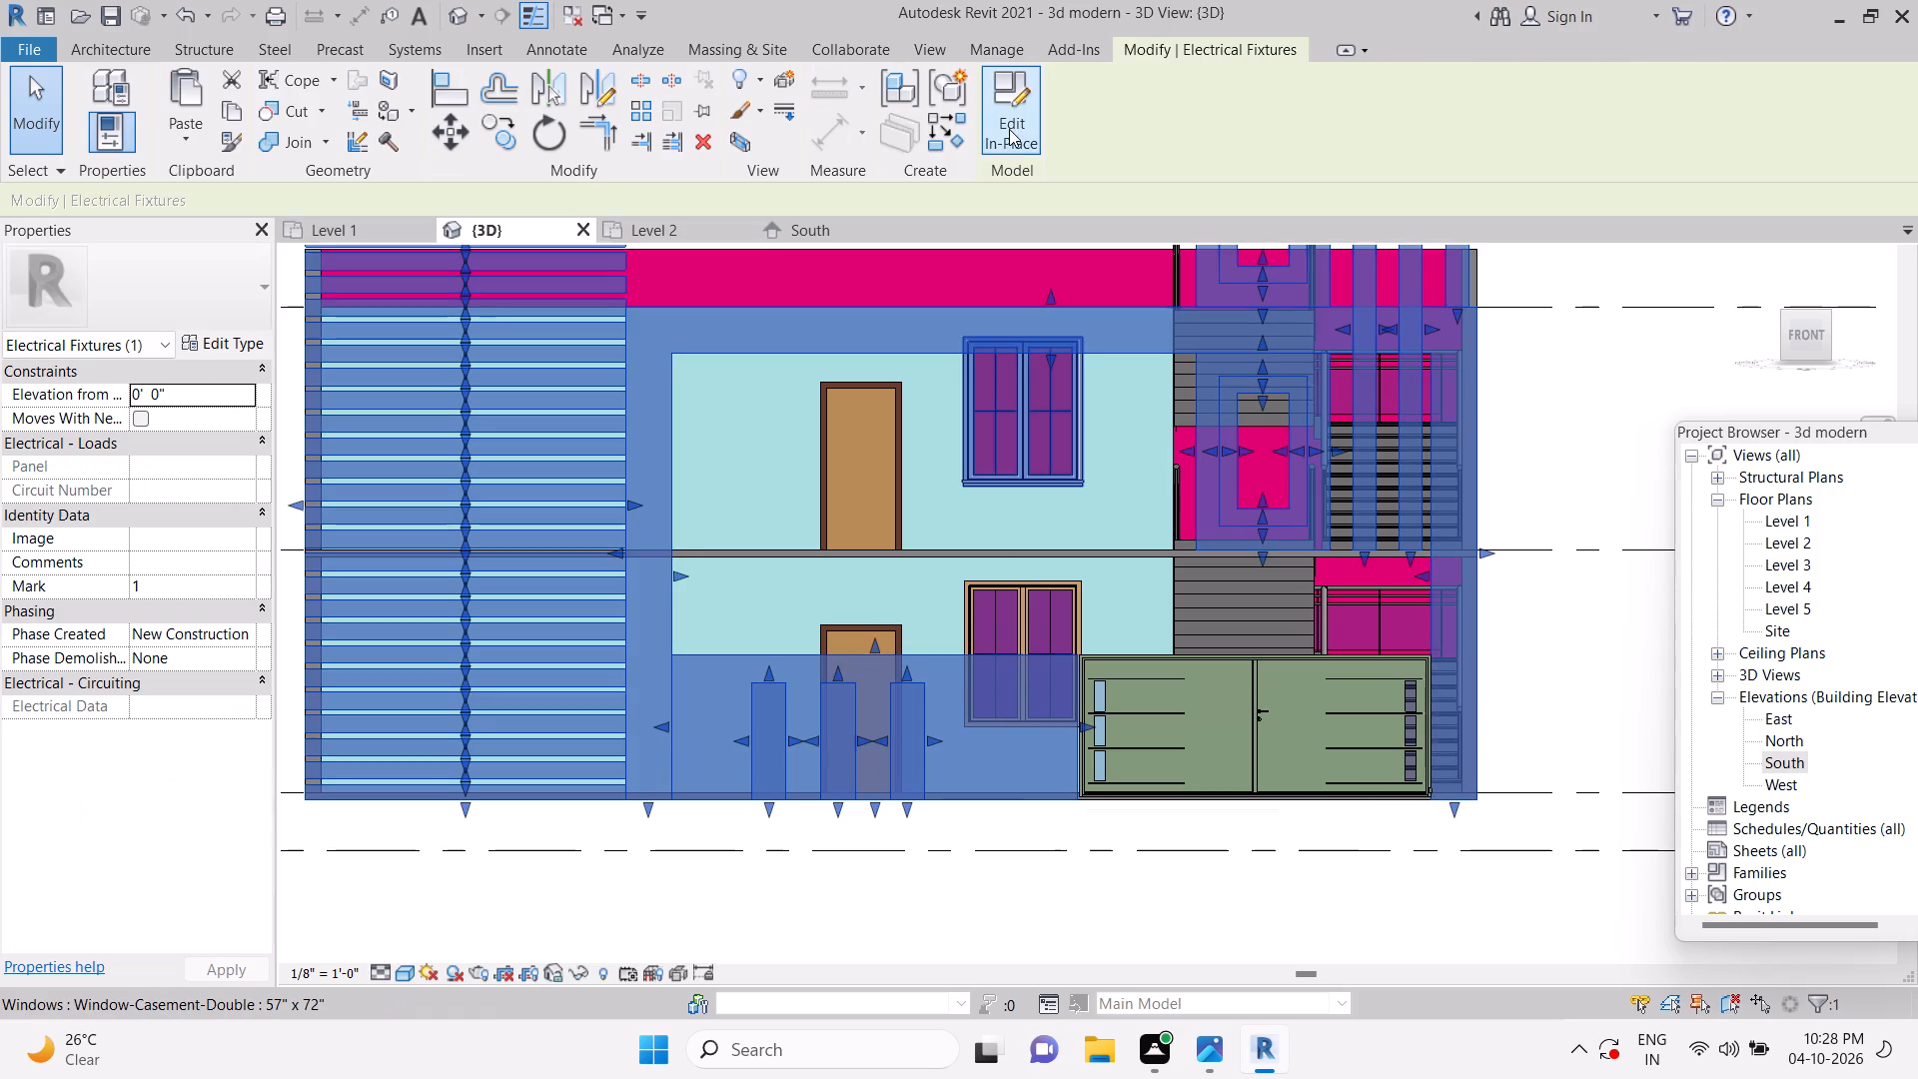
pyautogui.click(1009, 128)
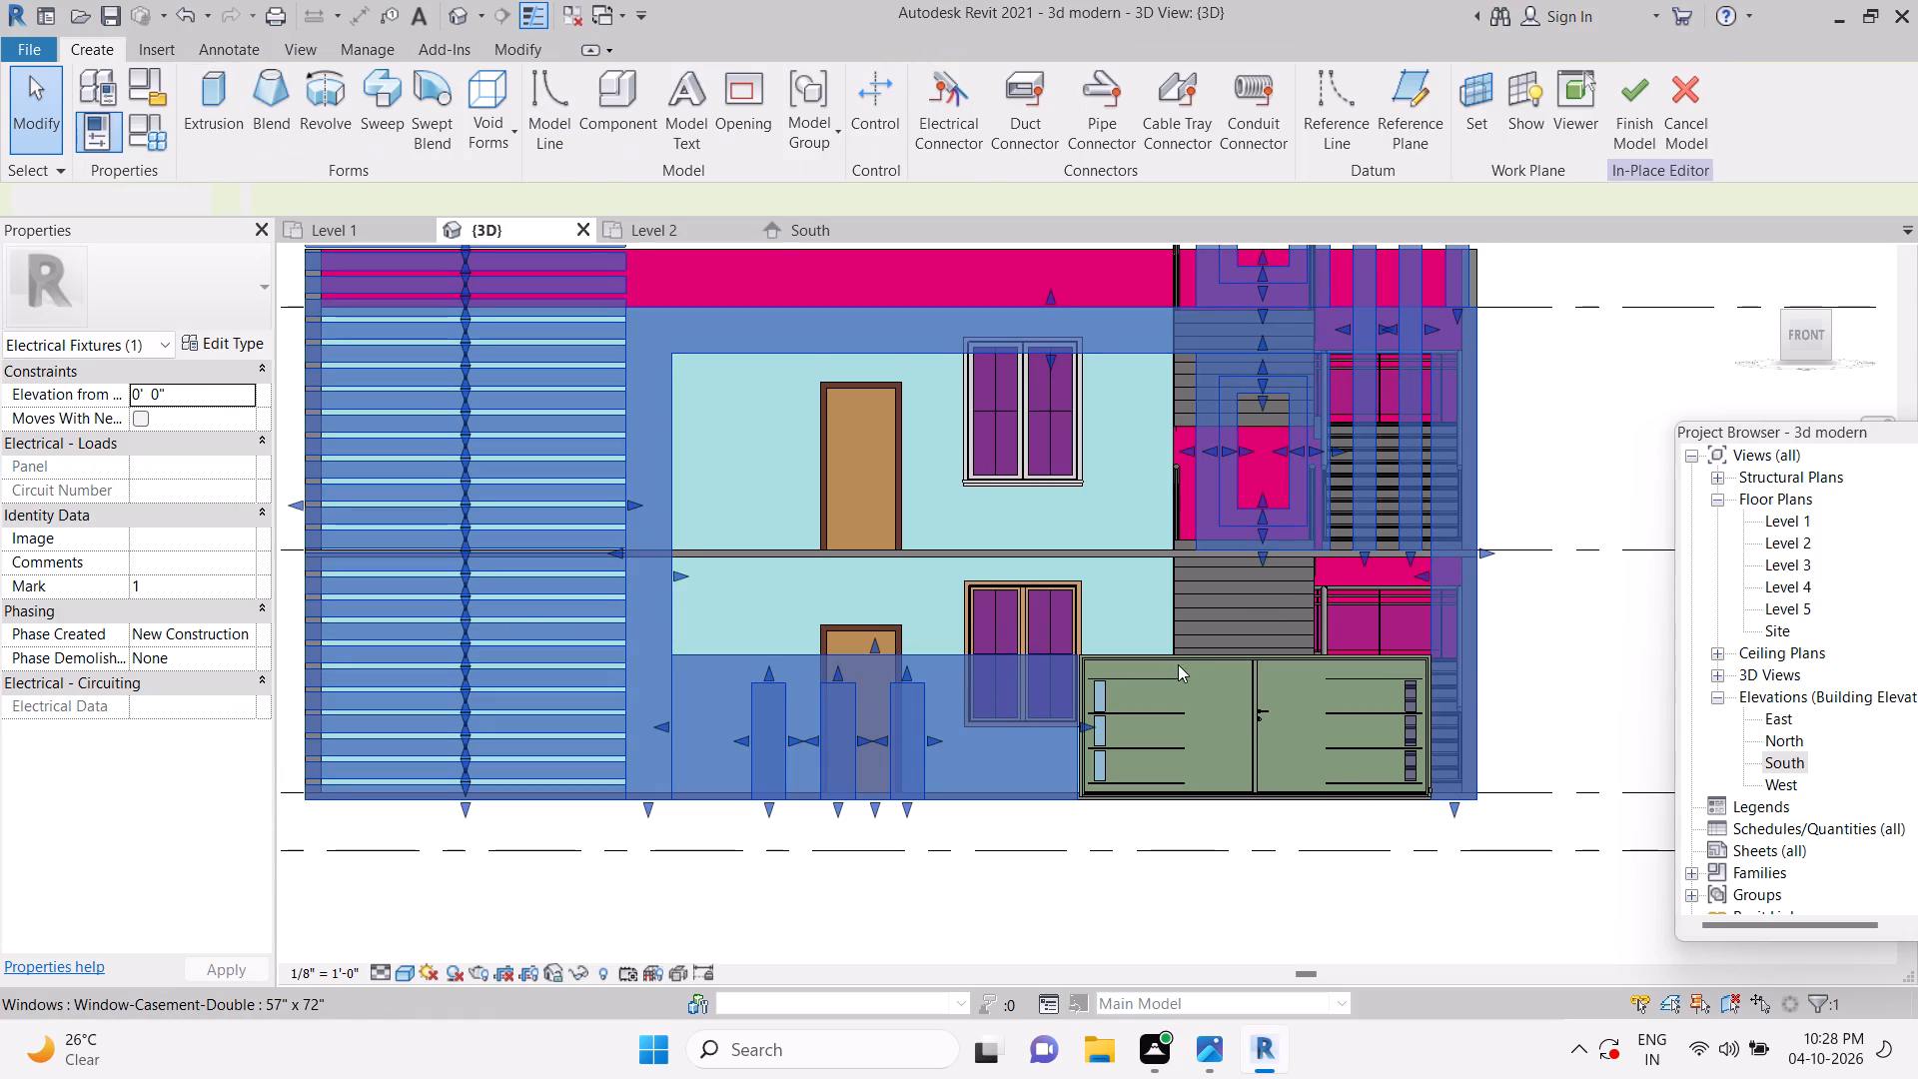
# Paint the grey front face of the low boundary wall beside the gate with the black material.
pyautogui.write('pt')
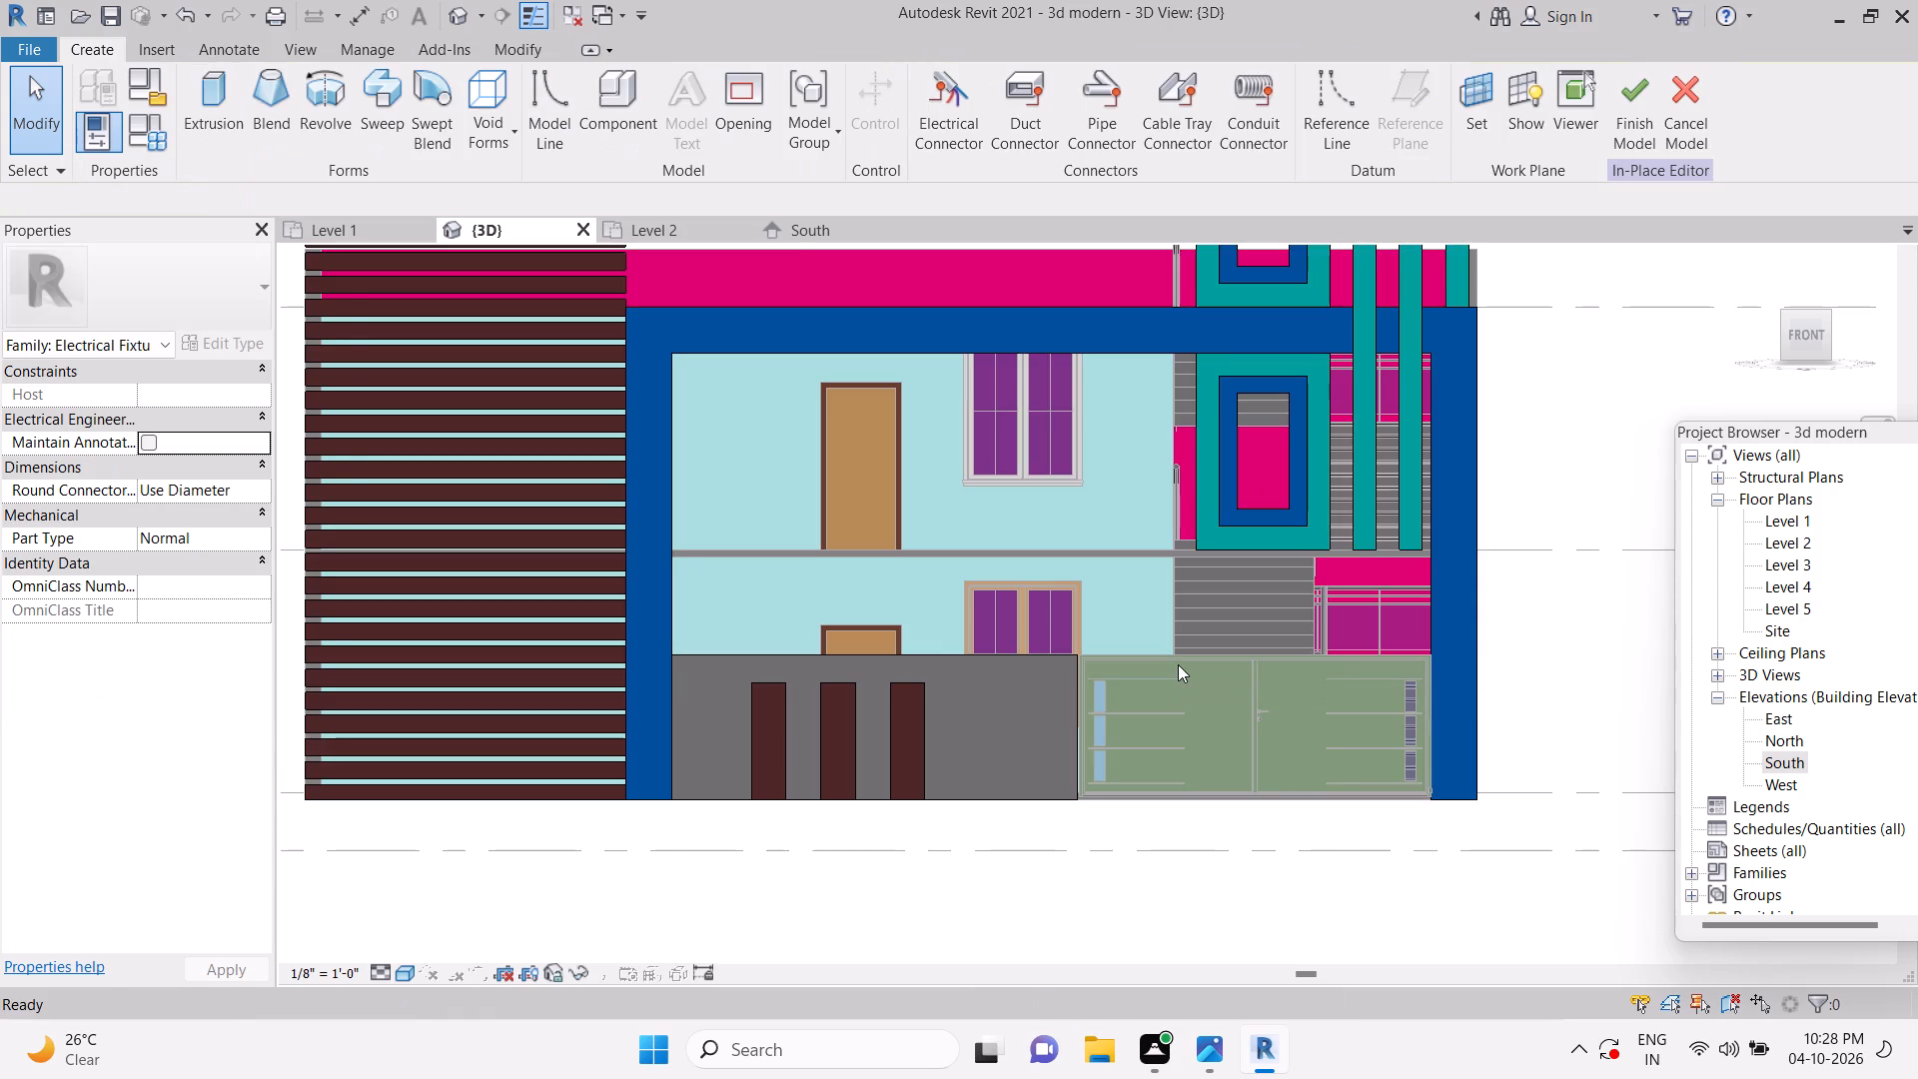
pyautogui.scroll(3, 271, 422)
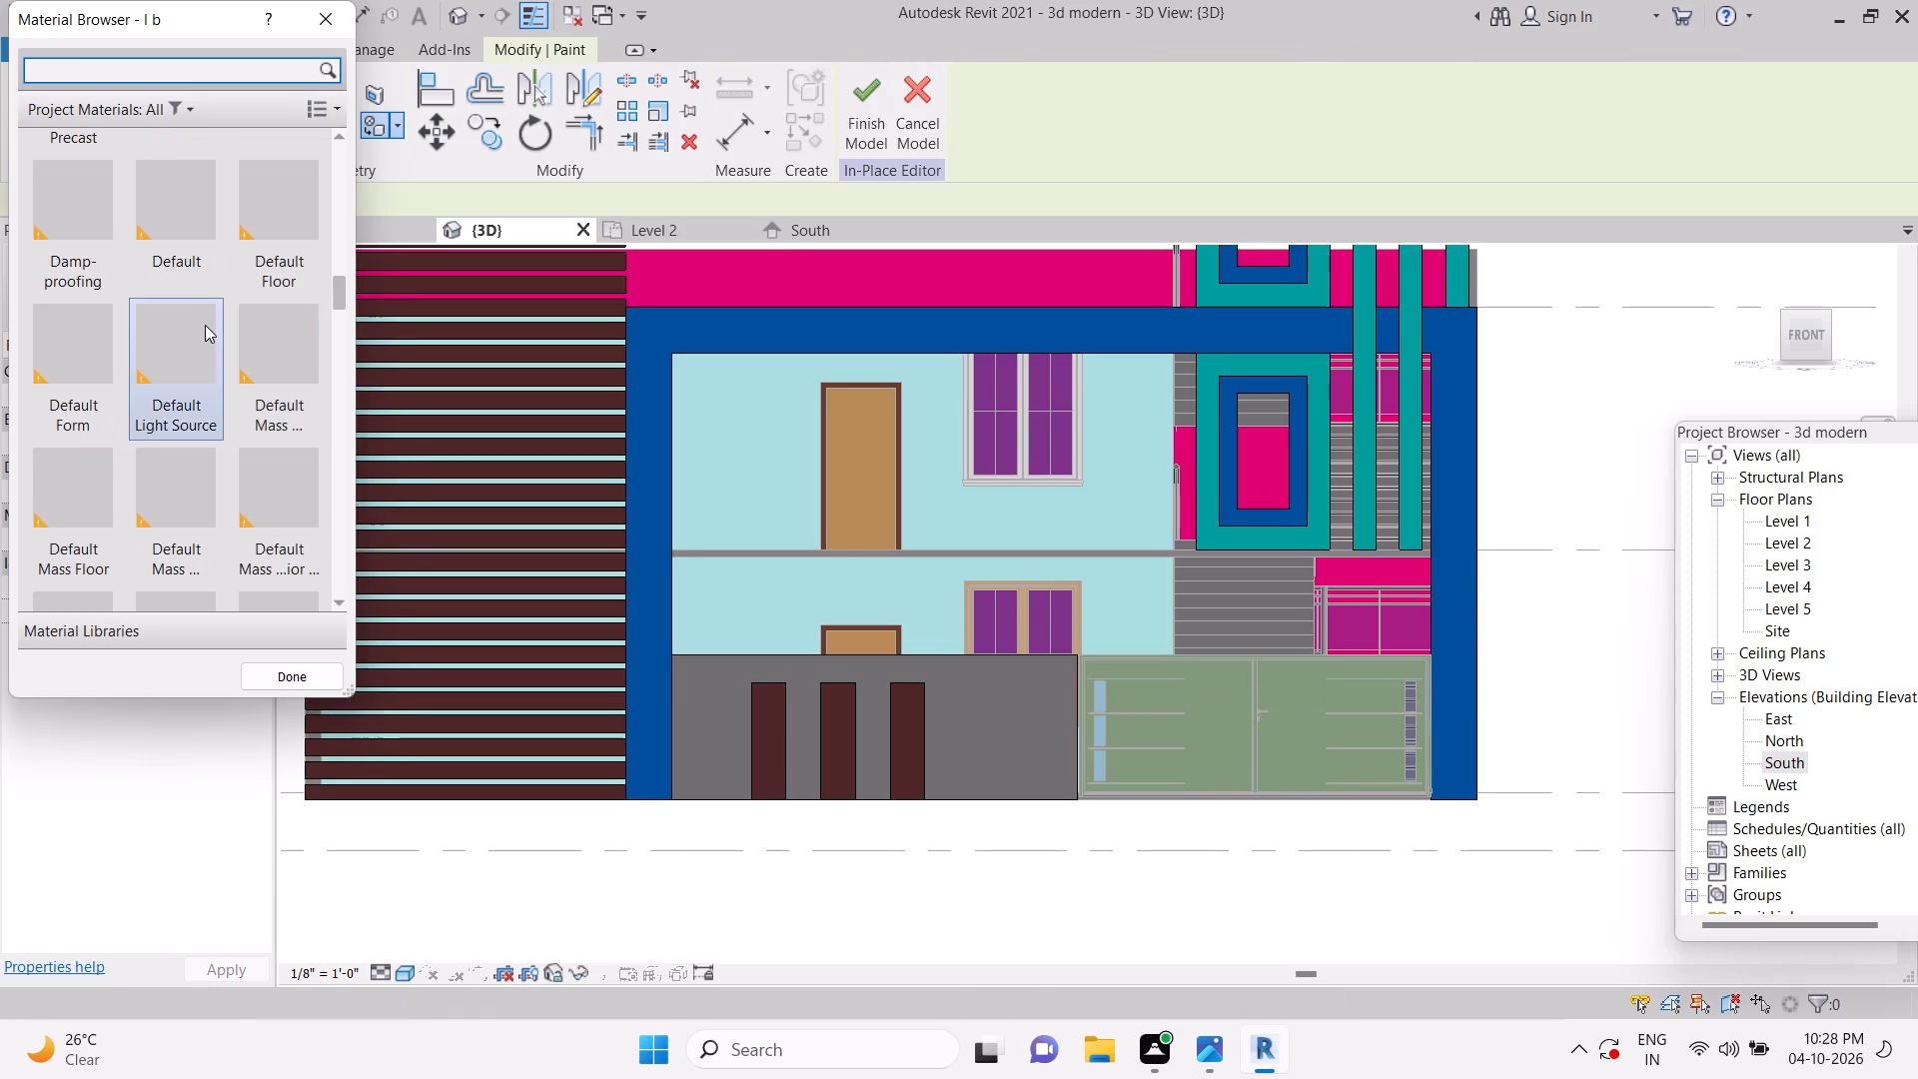
pyautogui.click(129, 71)
pyautogui.write('bl')
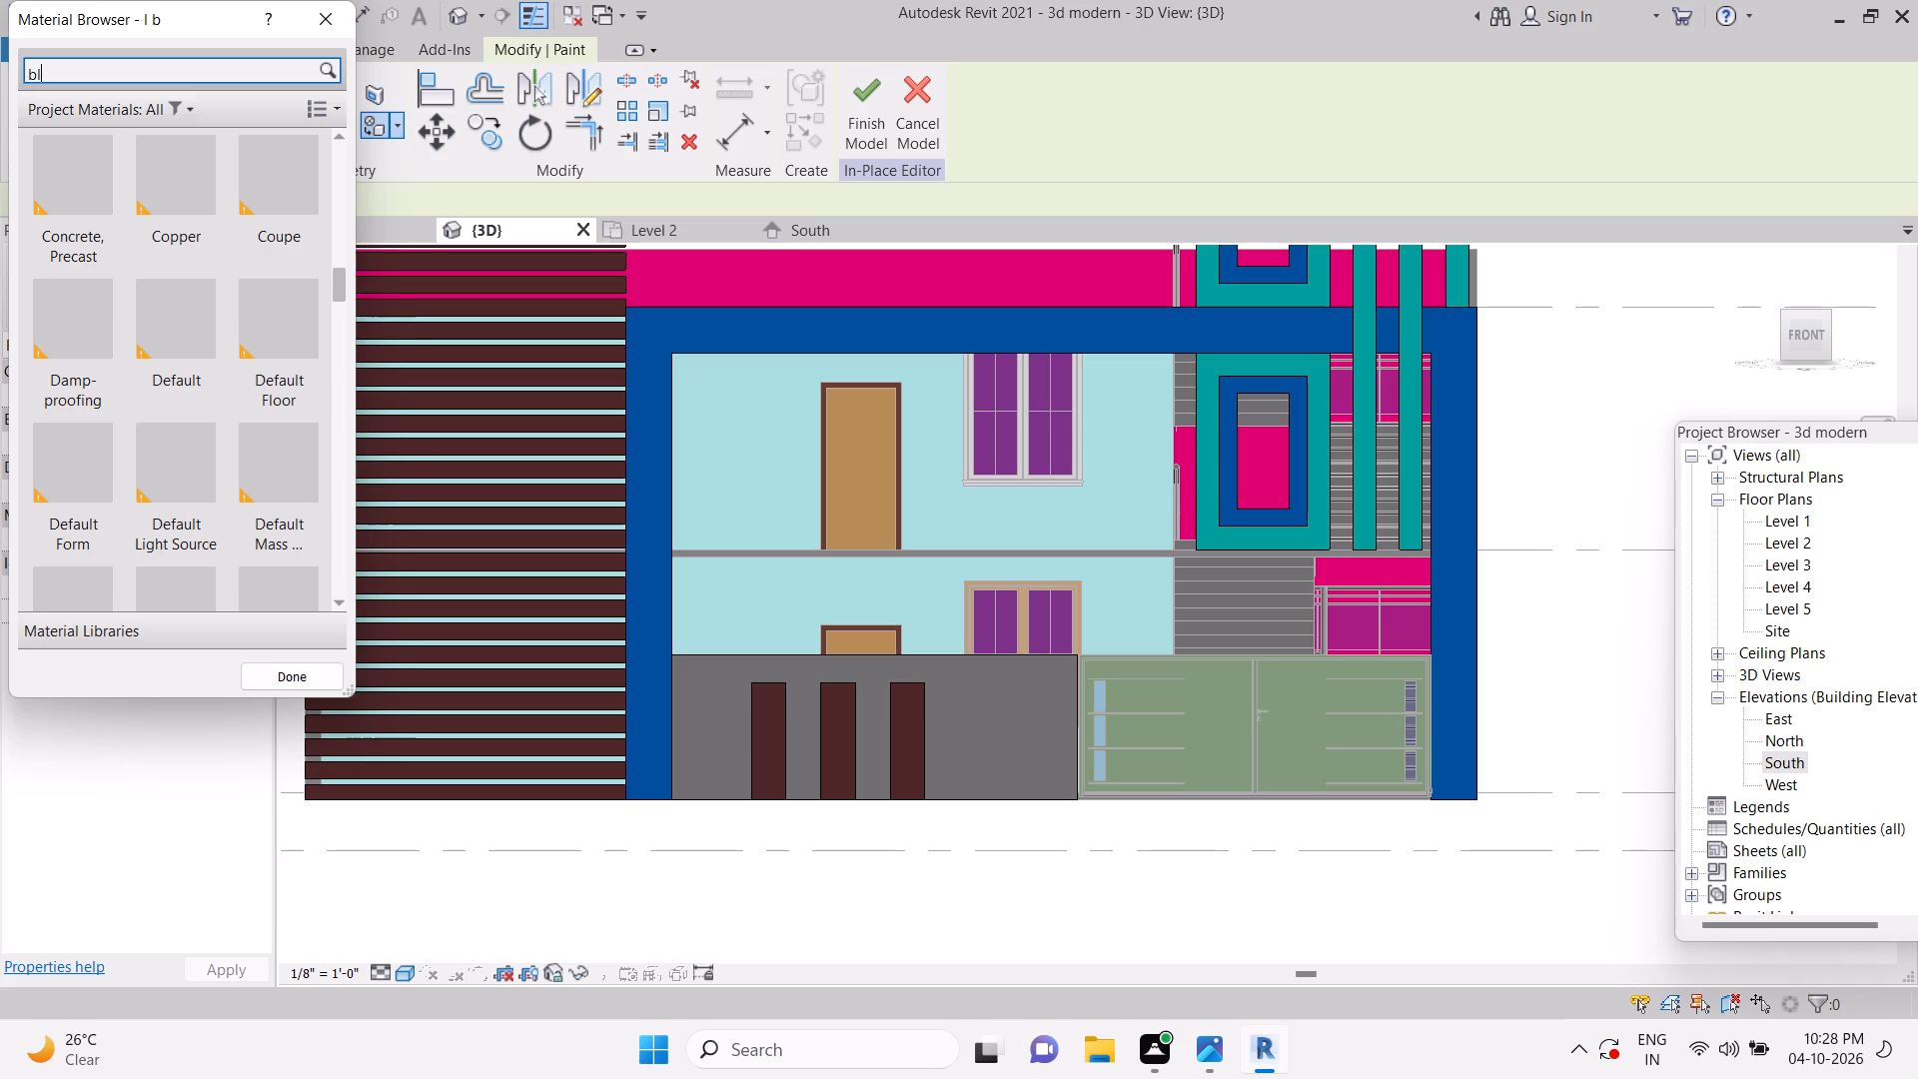
pyautogui.write('ck')
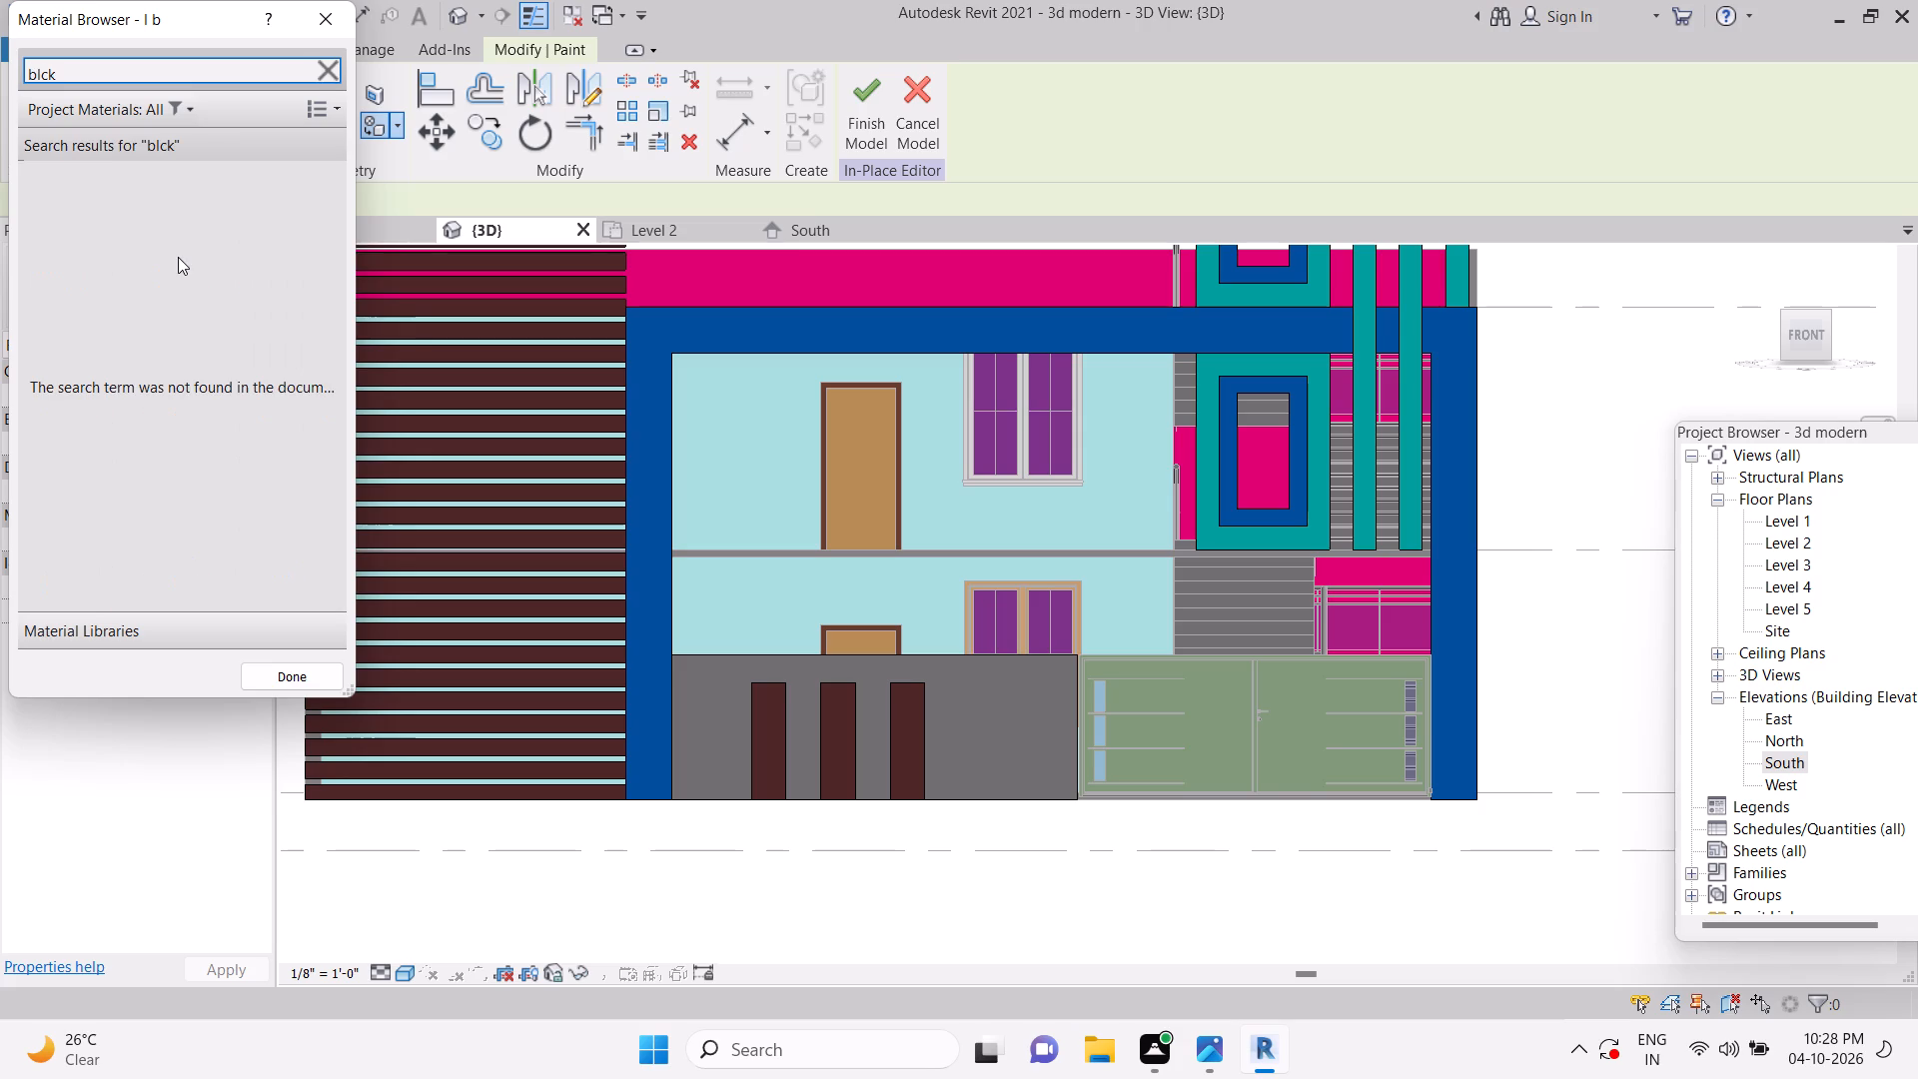
pyautogui.press('BackSpace')
pyautogui.press('BackSpace')
pyautogui.press('BackSpace')
pyautogui.press('l')
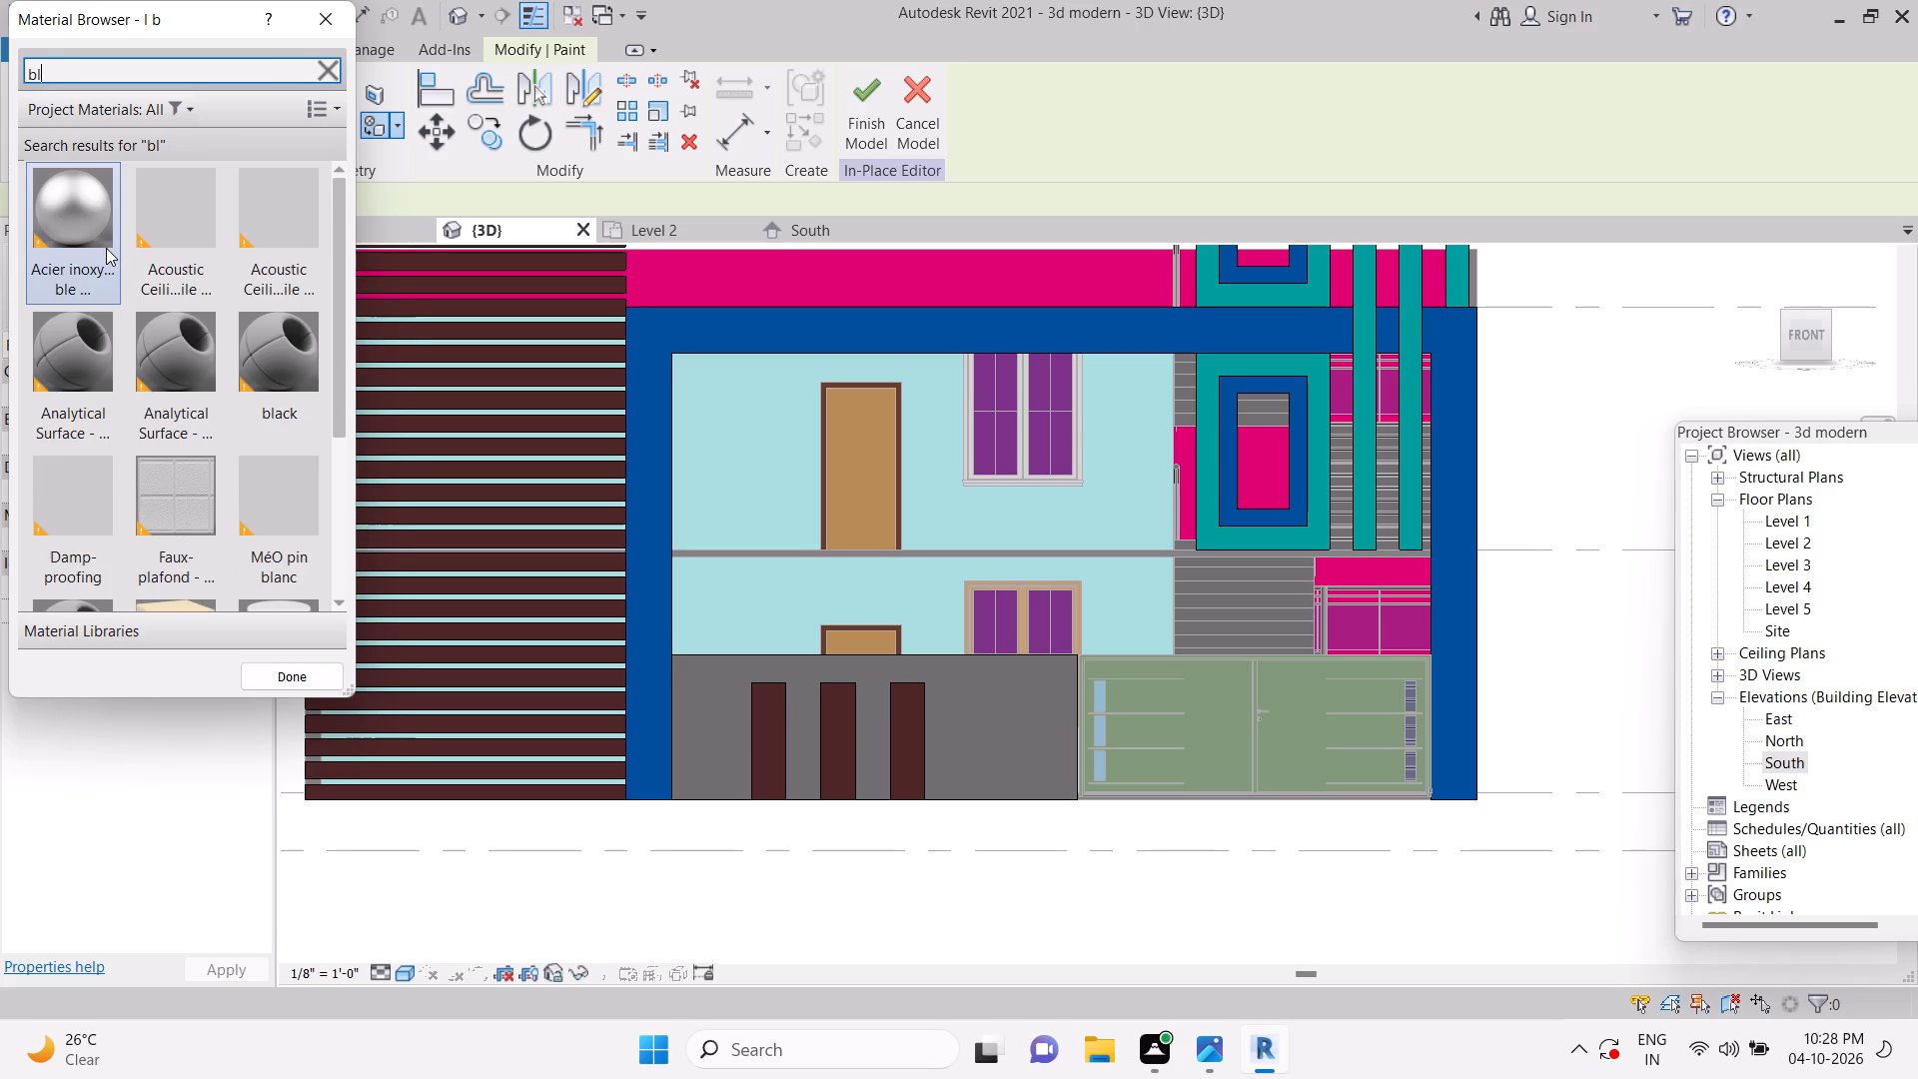
pyautogui.press('a')
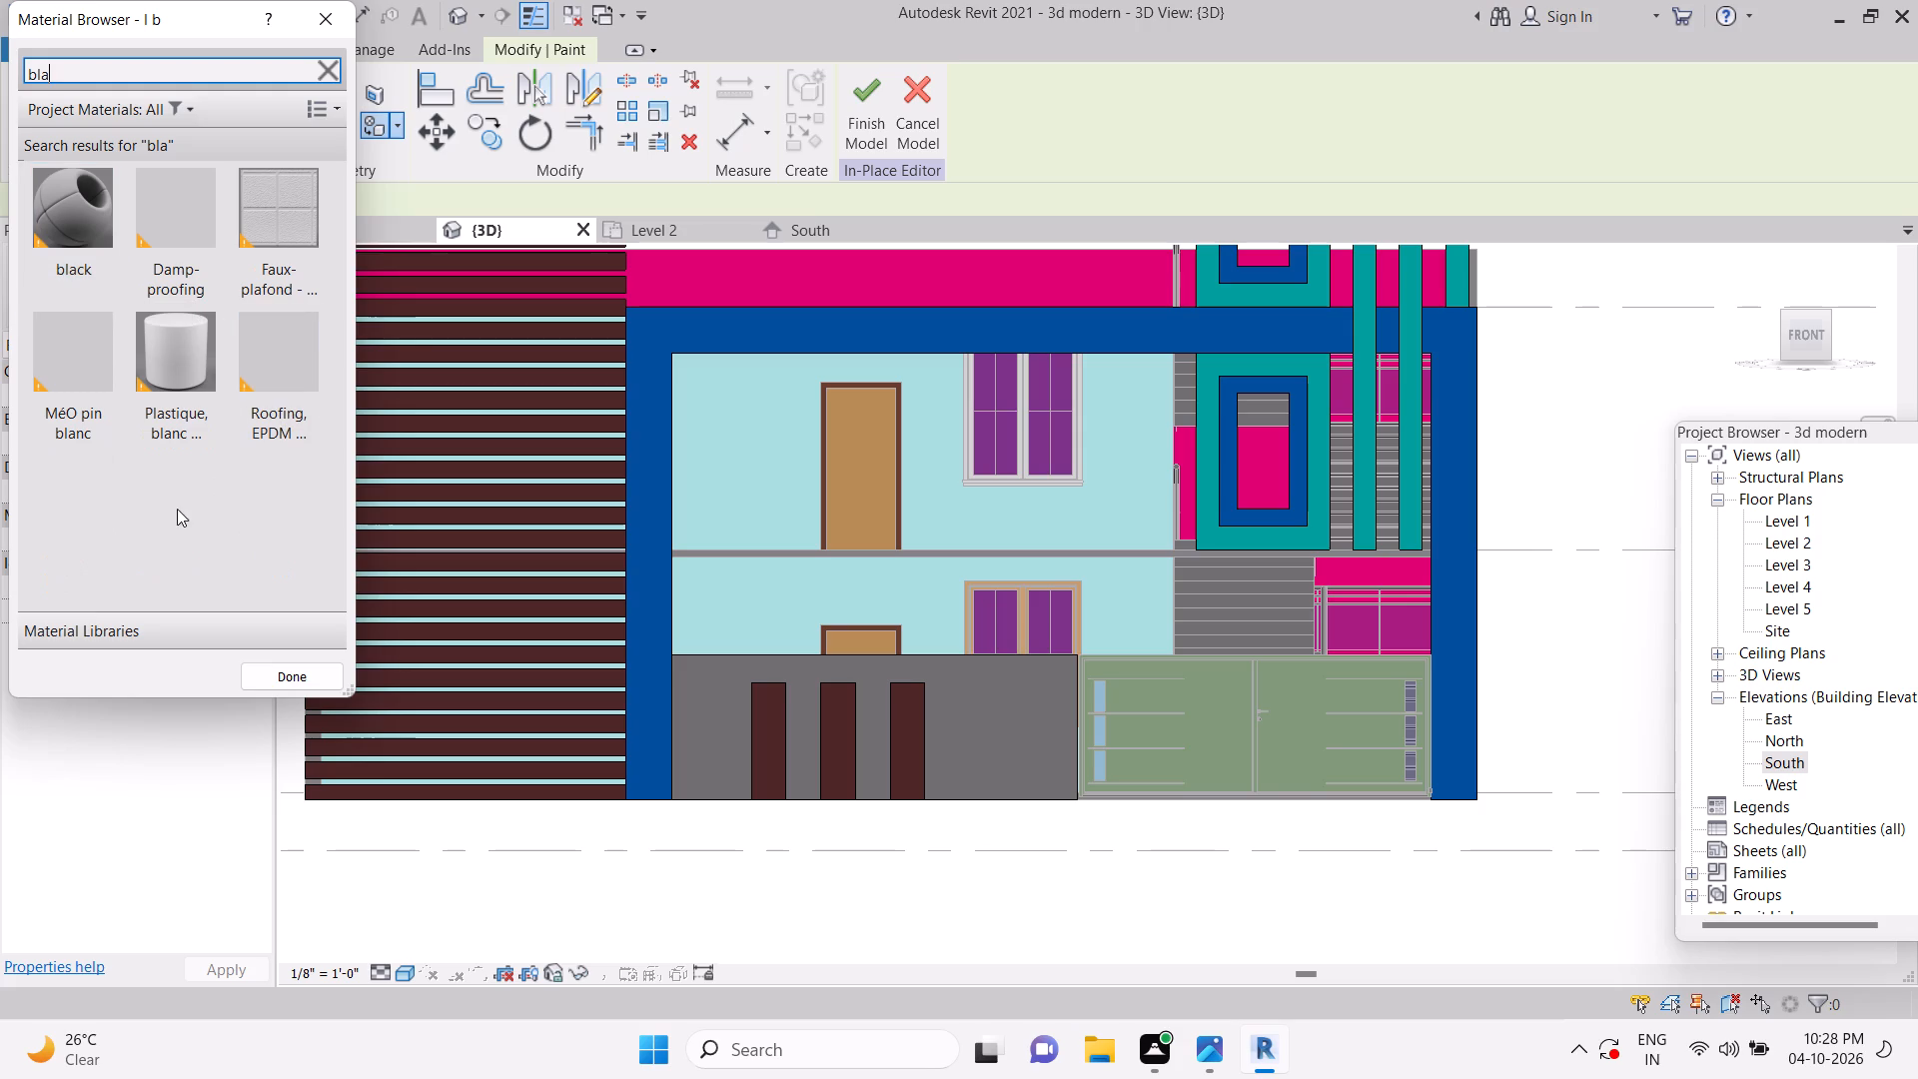
pyautogui.click(62, 235)
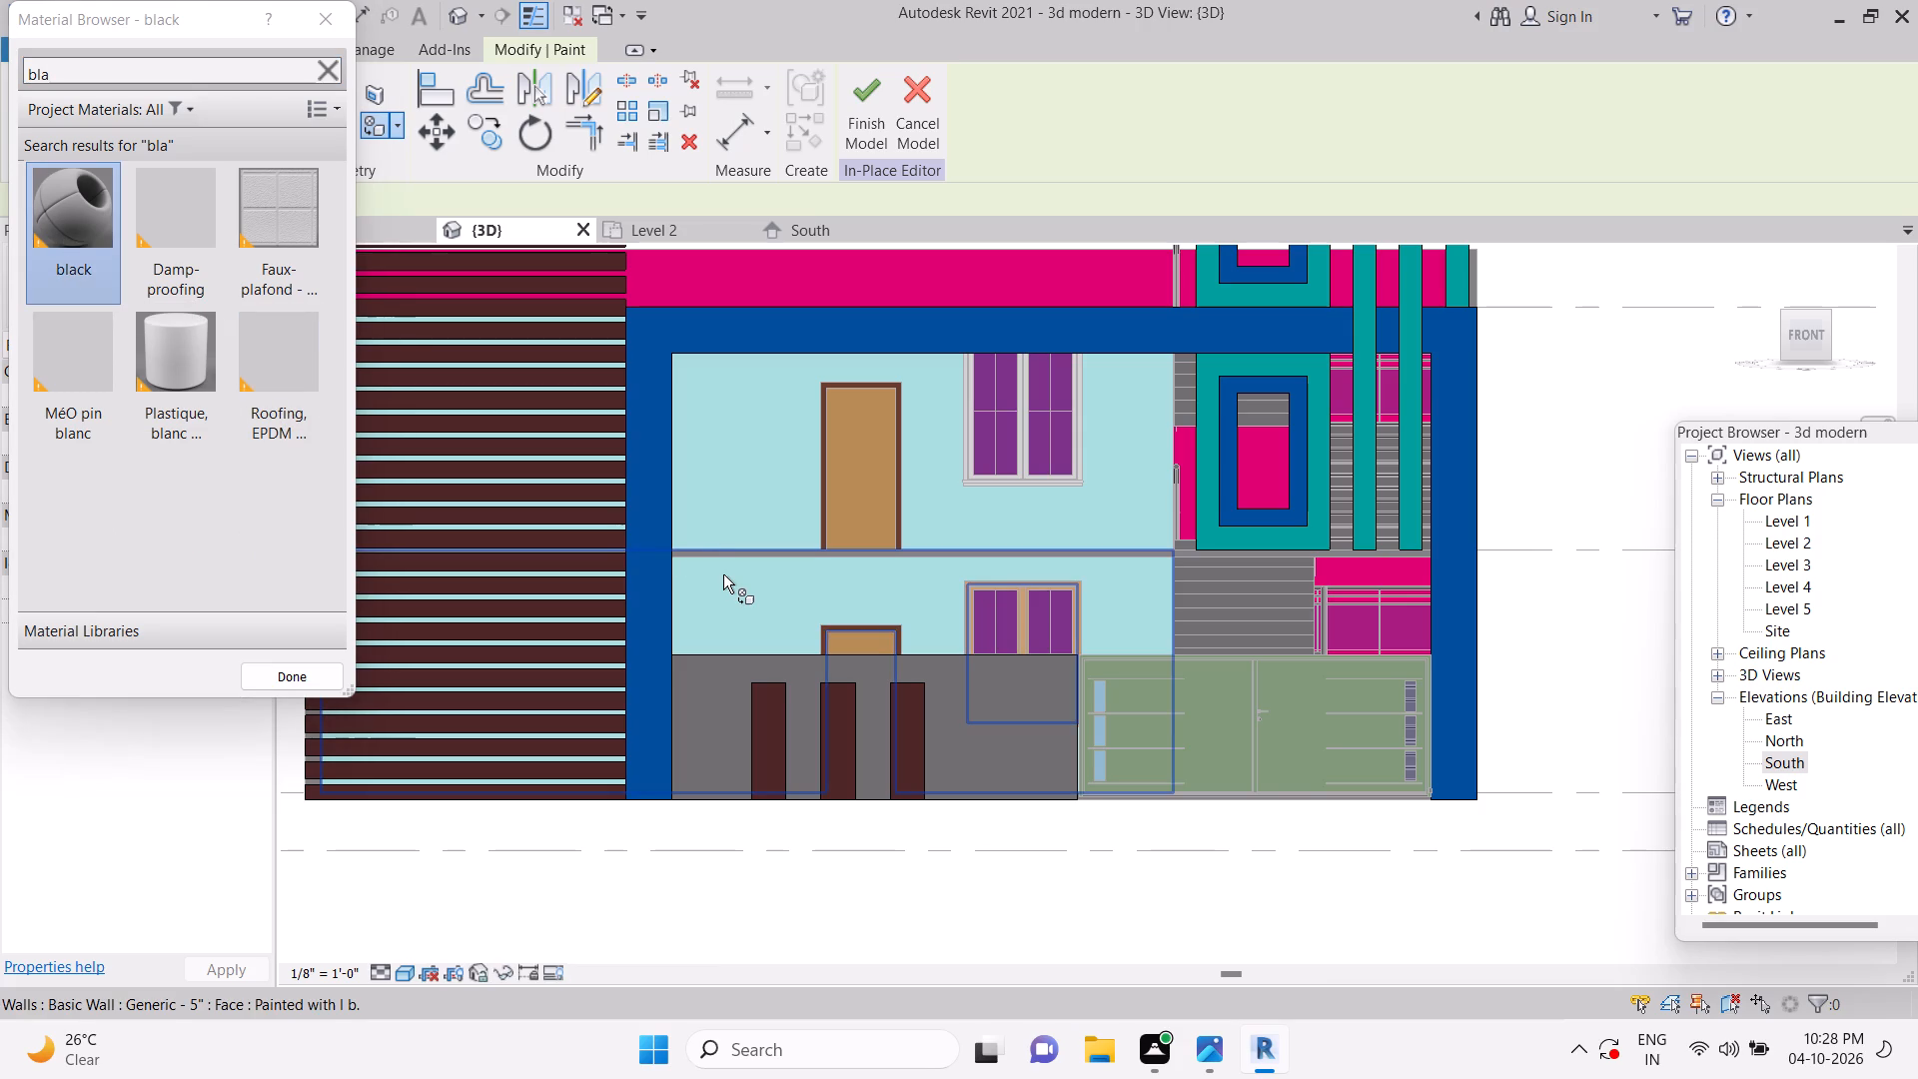
pyautogui.click(696, 696)
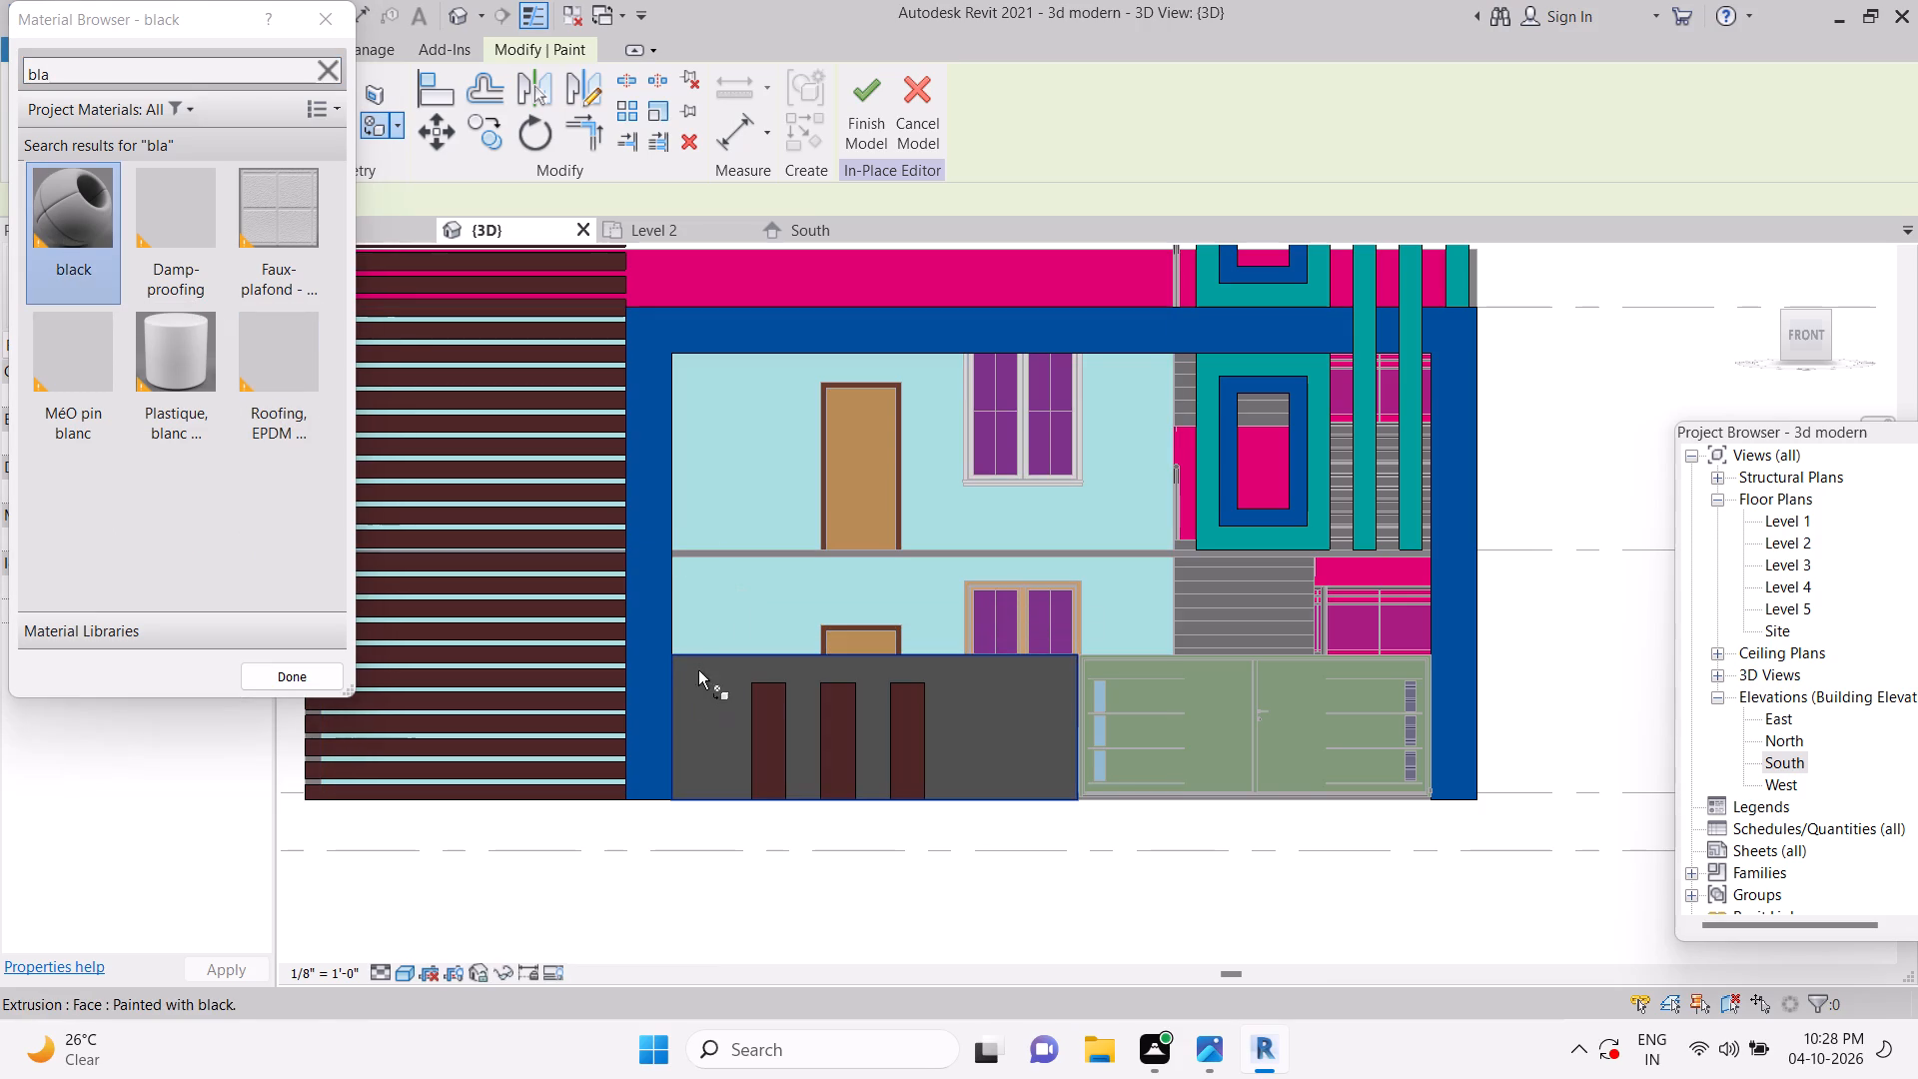
# Finish the in-place model of the front boundary wall and save the project.
pyautogui.click(881, 112)
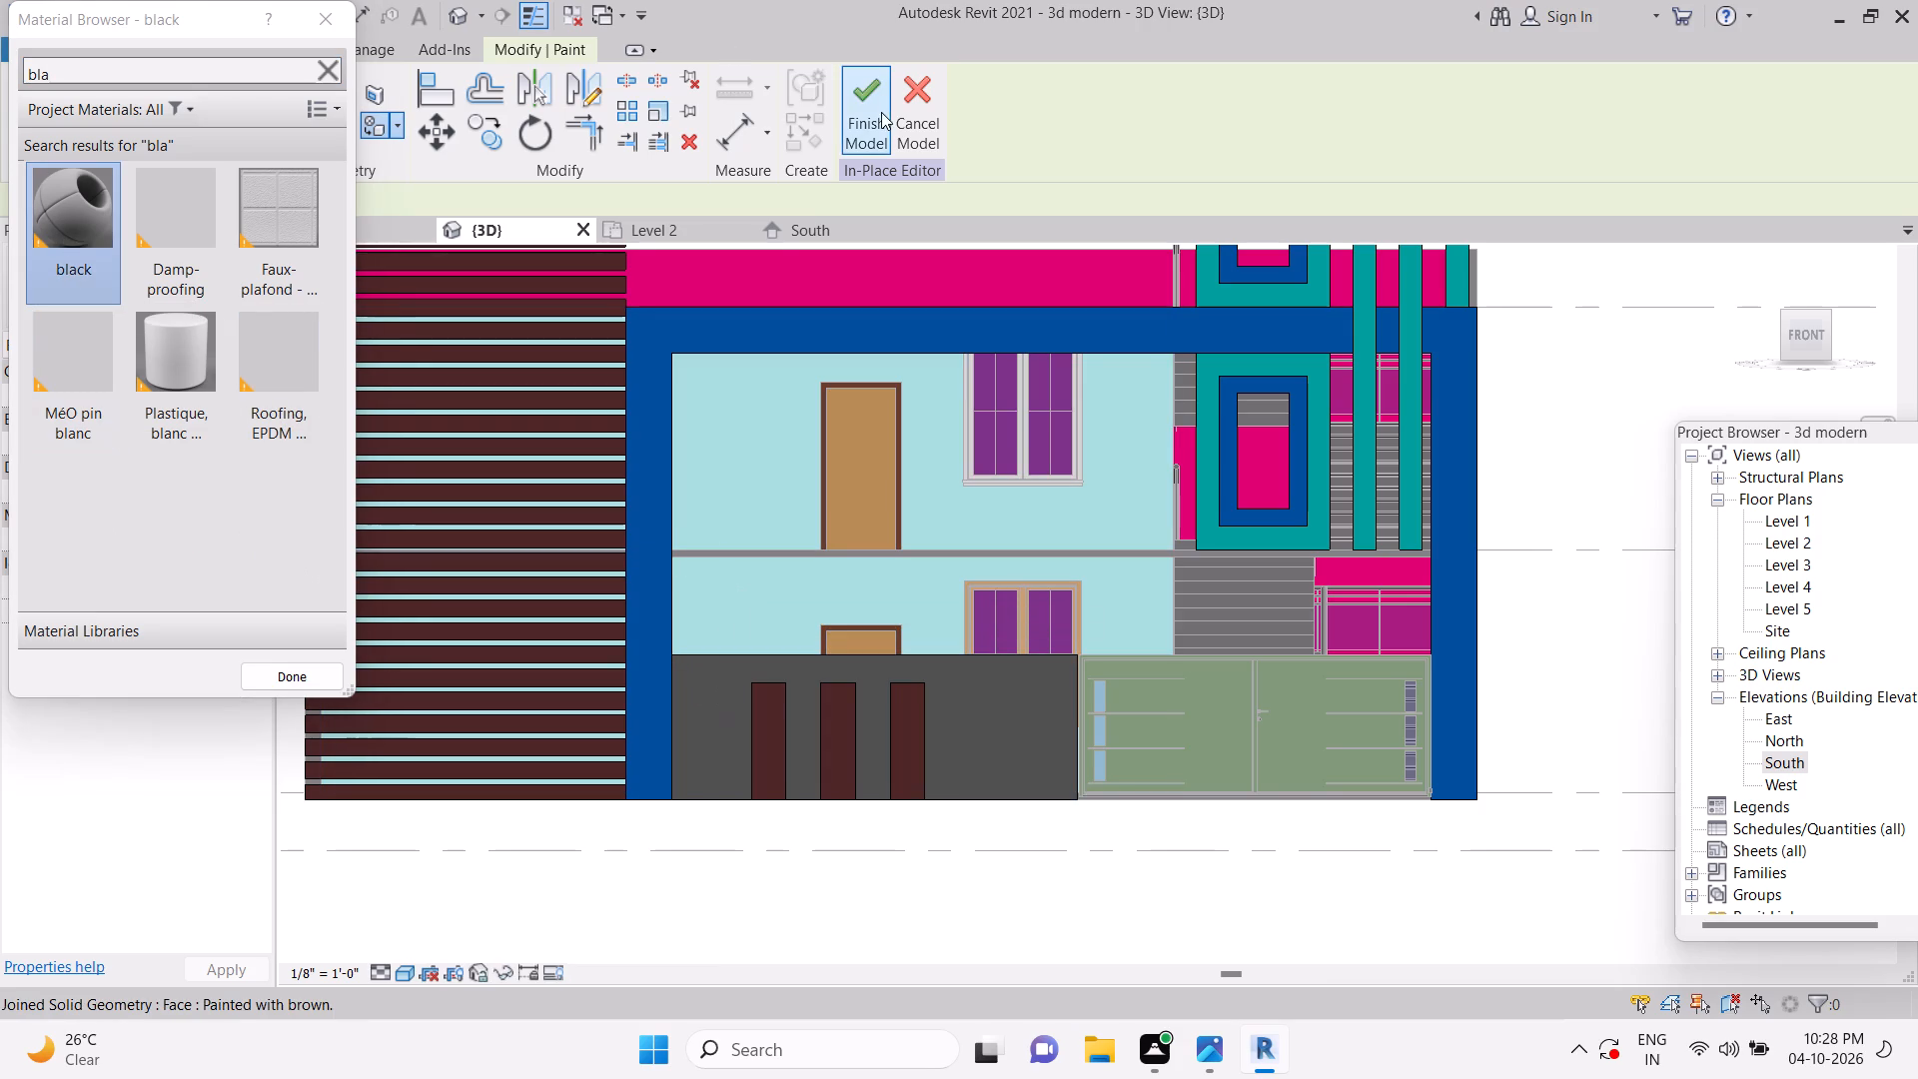
pyautogui.press('Escape')
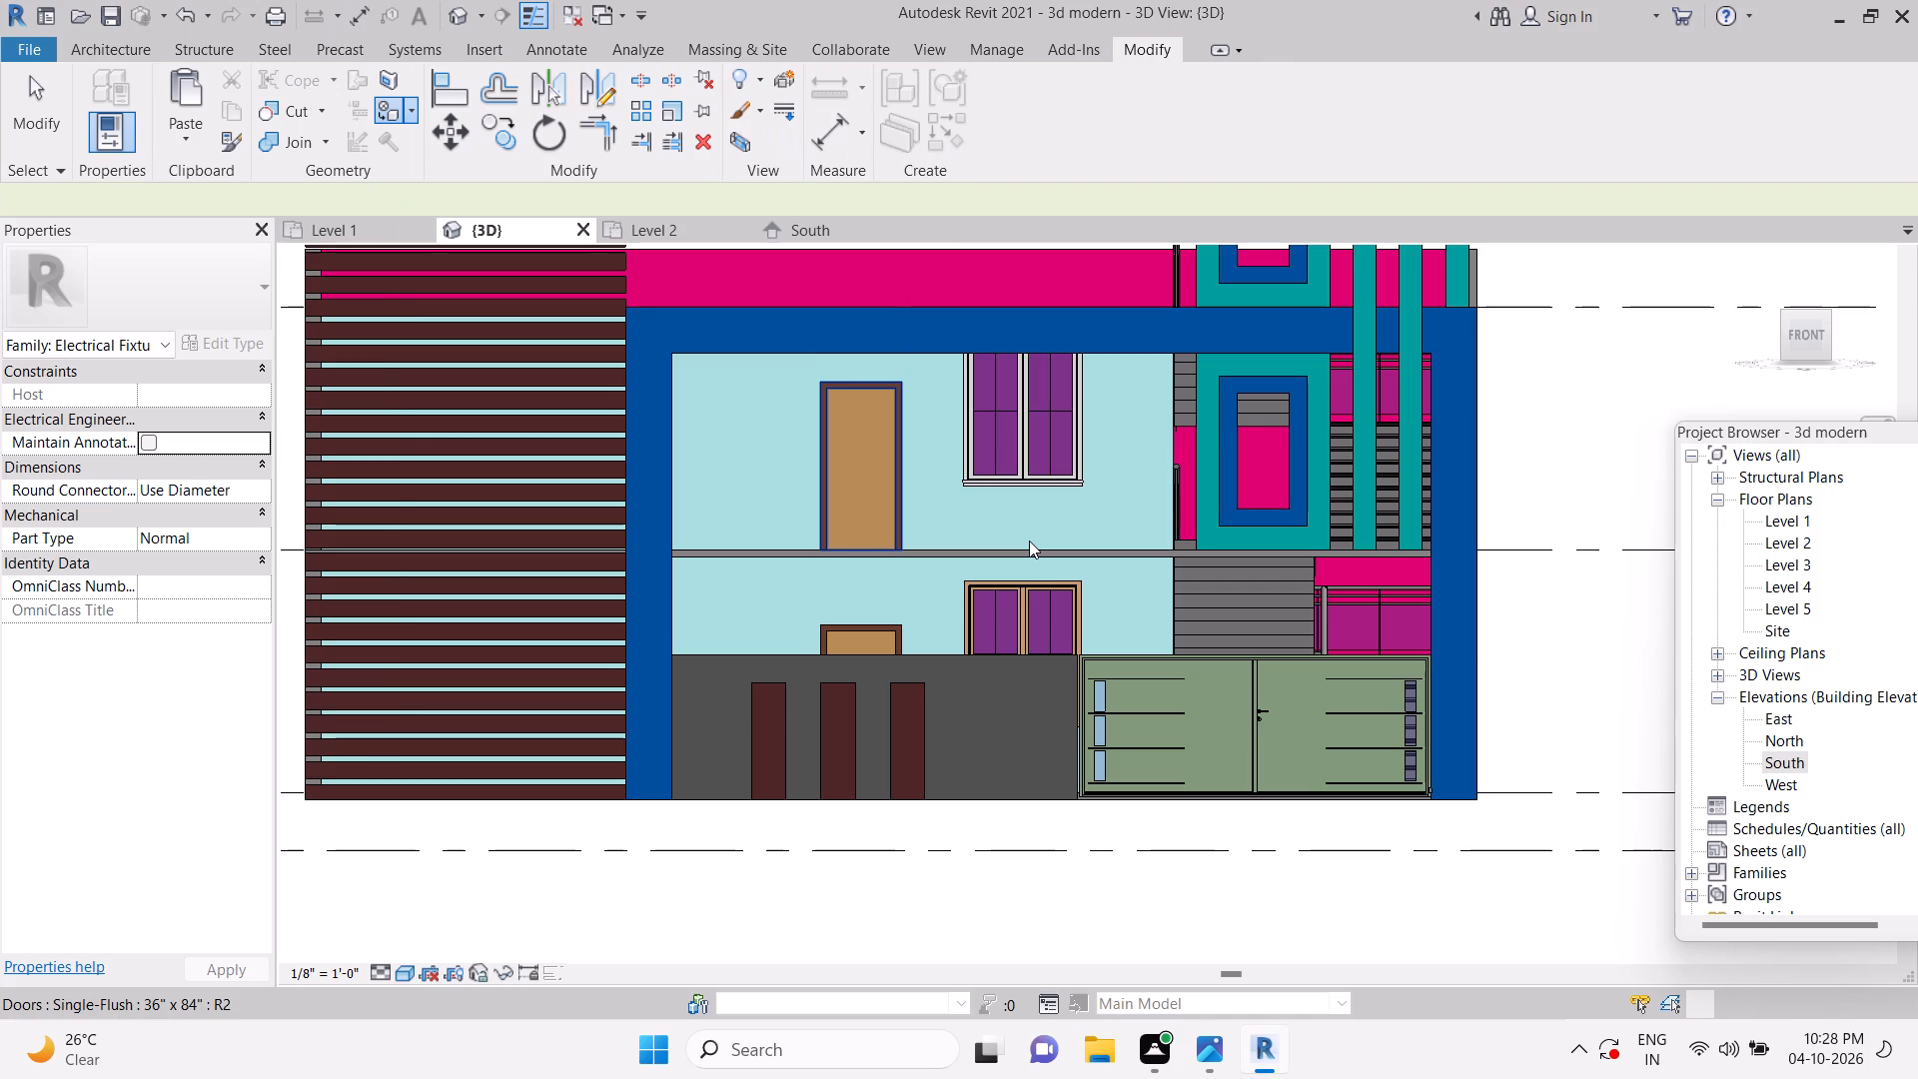
pyautogui.press('Escape')
pyautogui.press('Escape')
pyautogui.hotkey('ctrl', 's')
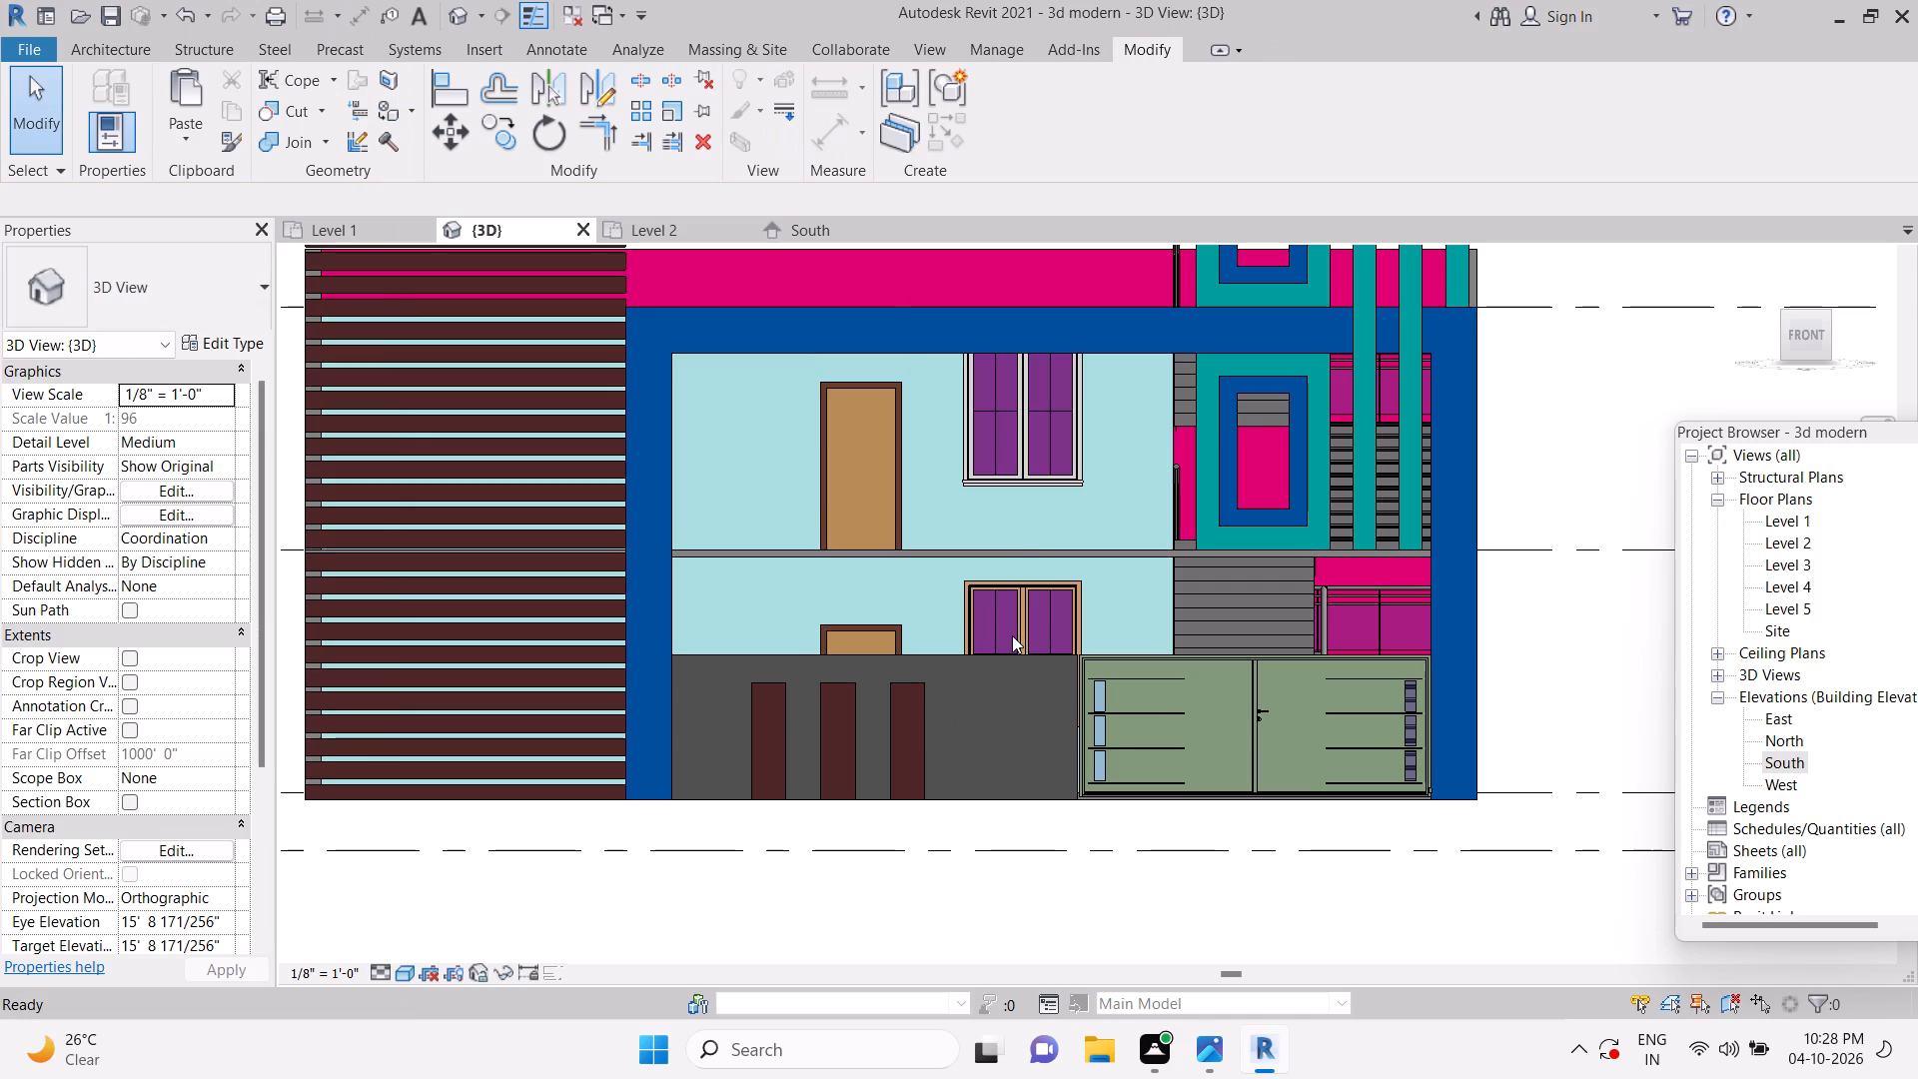
# Paint the pink rear wall, left side wall and both storeys of the right side wall with the Clad - White material.
pyautogui.scroll(-2, 1012, 639)
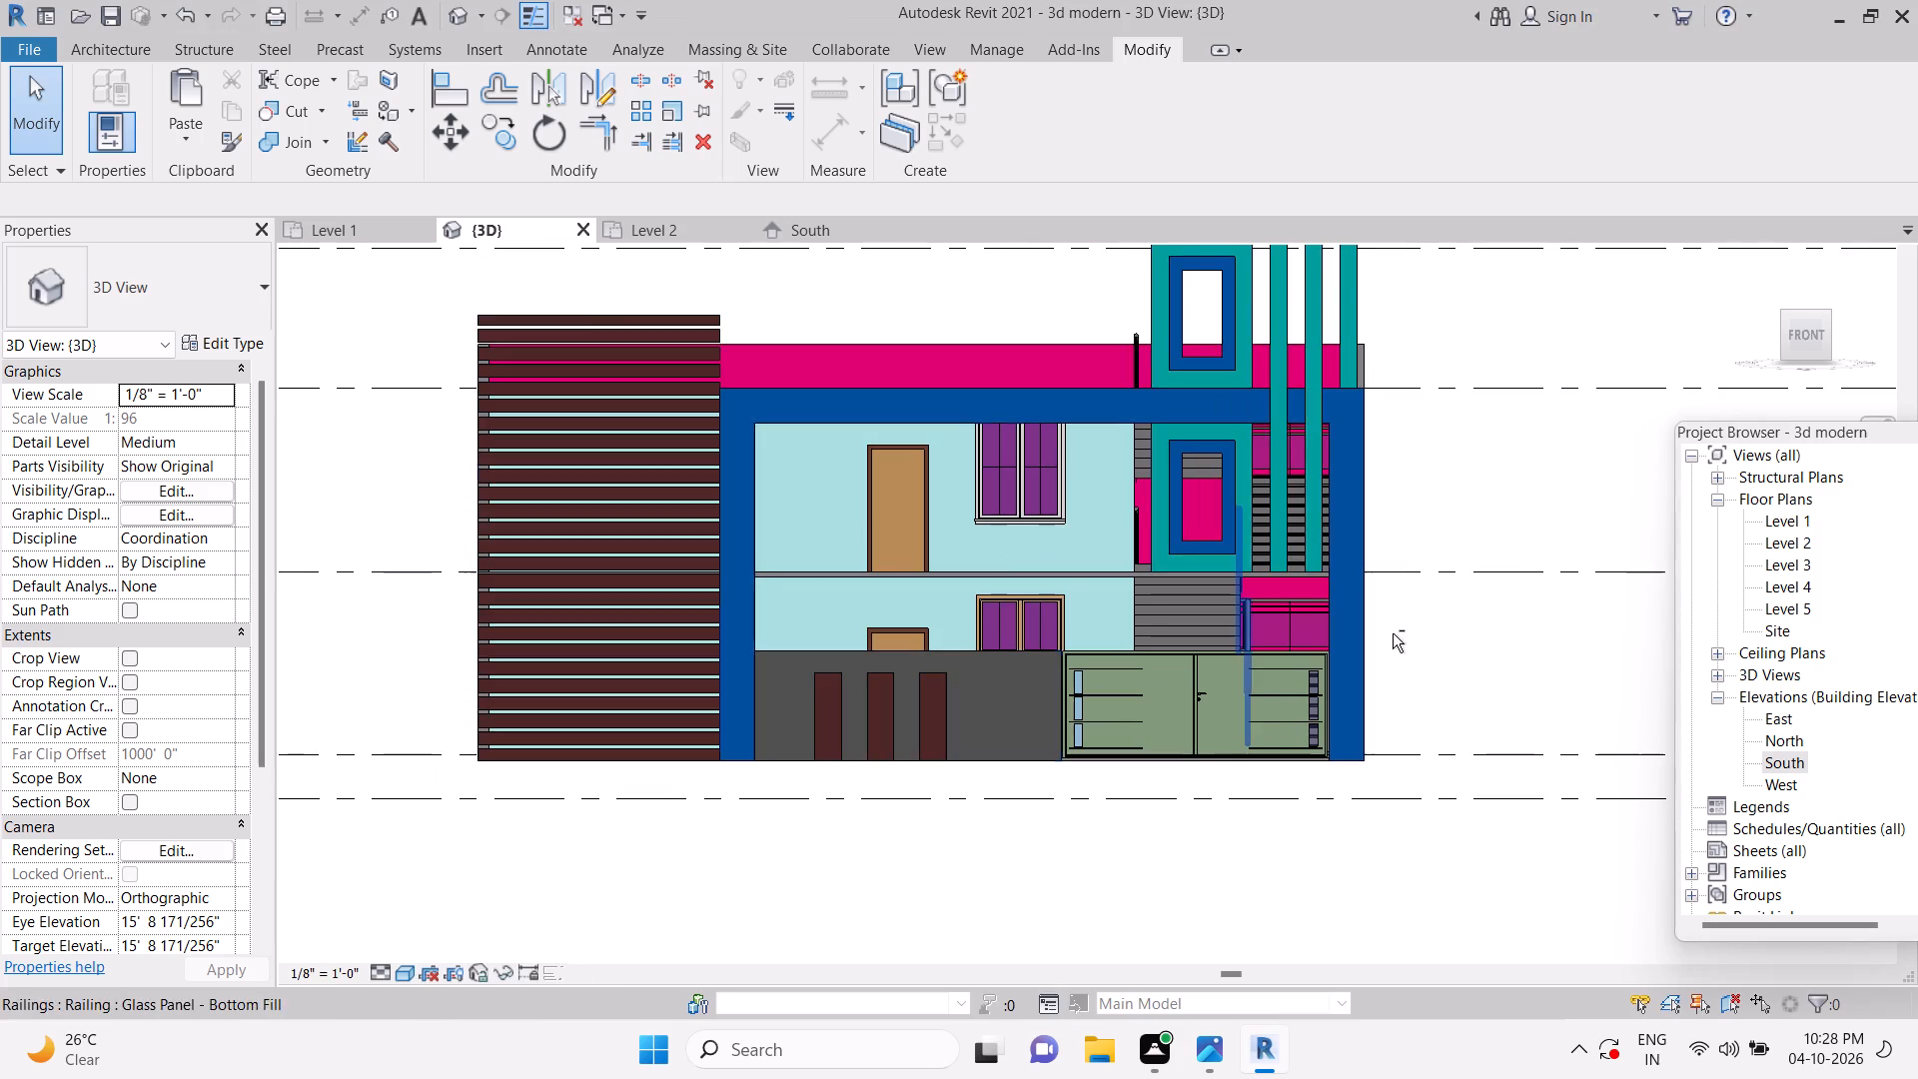
pyautogui.keyDown('shift'); pyautogui.moveTo(1393, 633); pyautogui.dragTo(1292, 782, button='middle'); pyautogui.keyUp('shift')
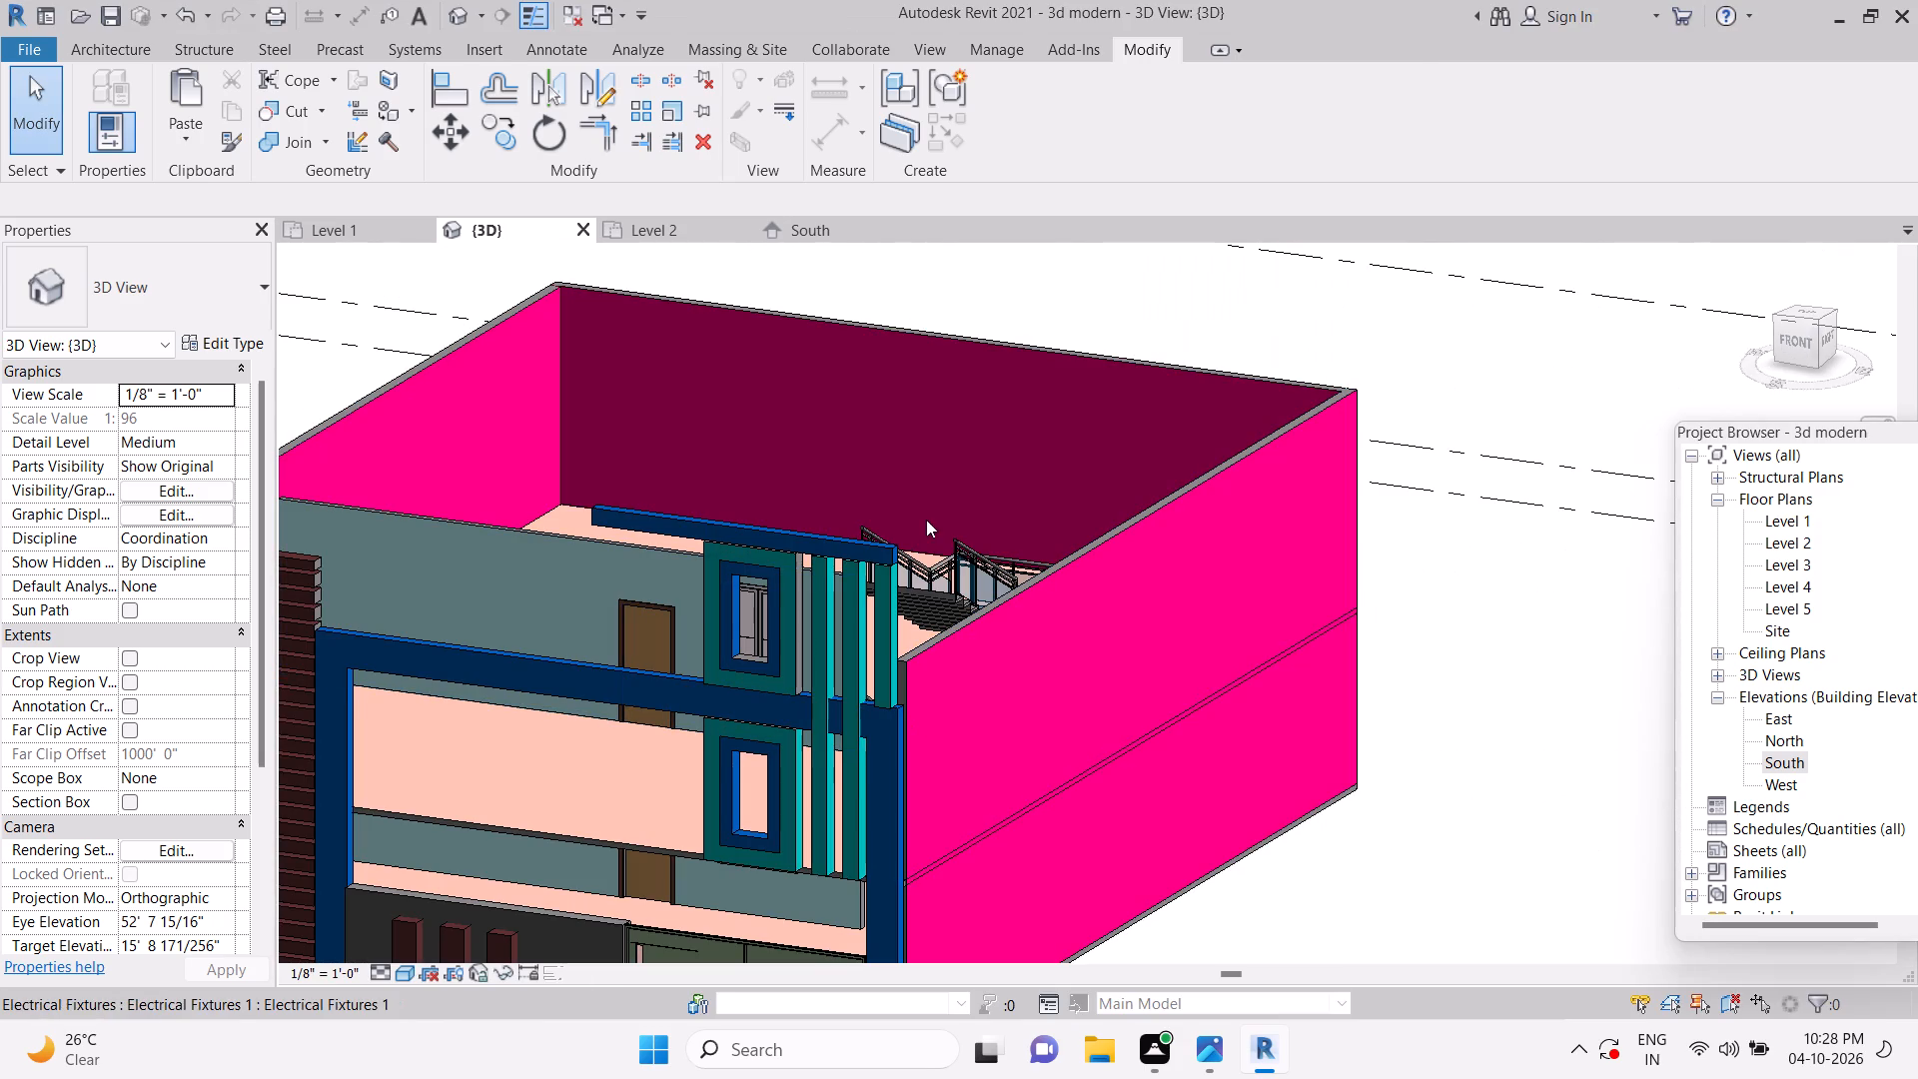
pyautogui.press('Escape')
pyautogui.press('Escape')
pyautogui.write('pt')
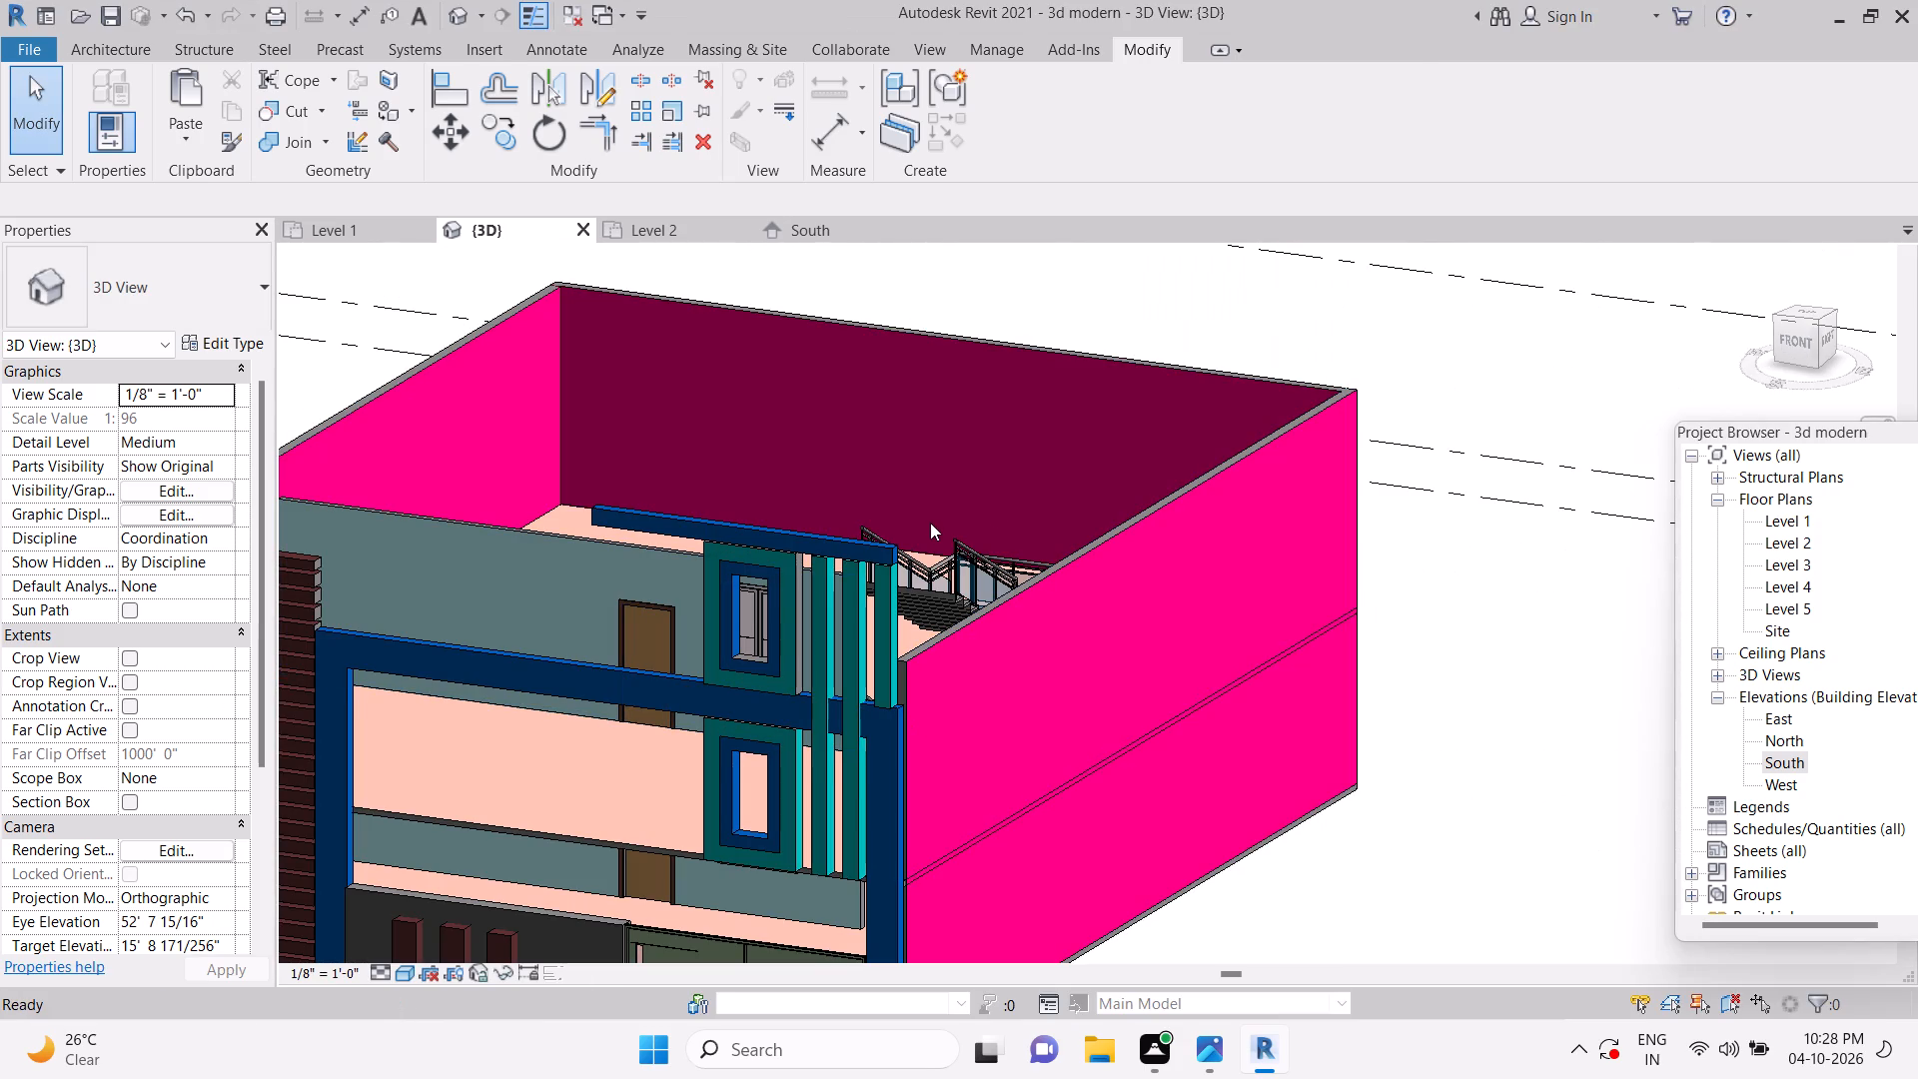
pyautogui.click(118, 79)
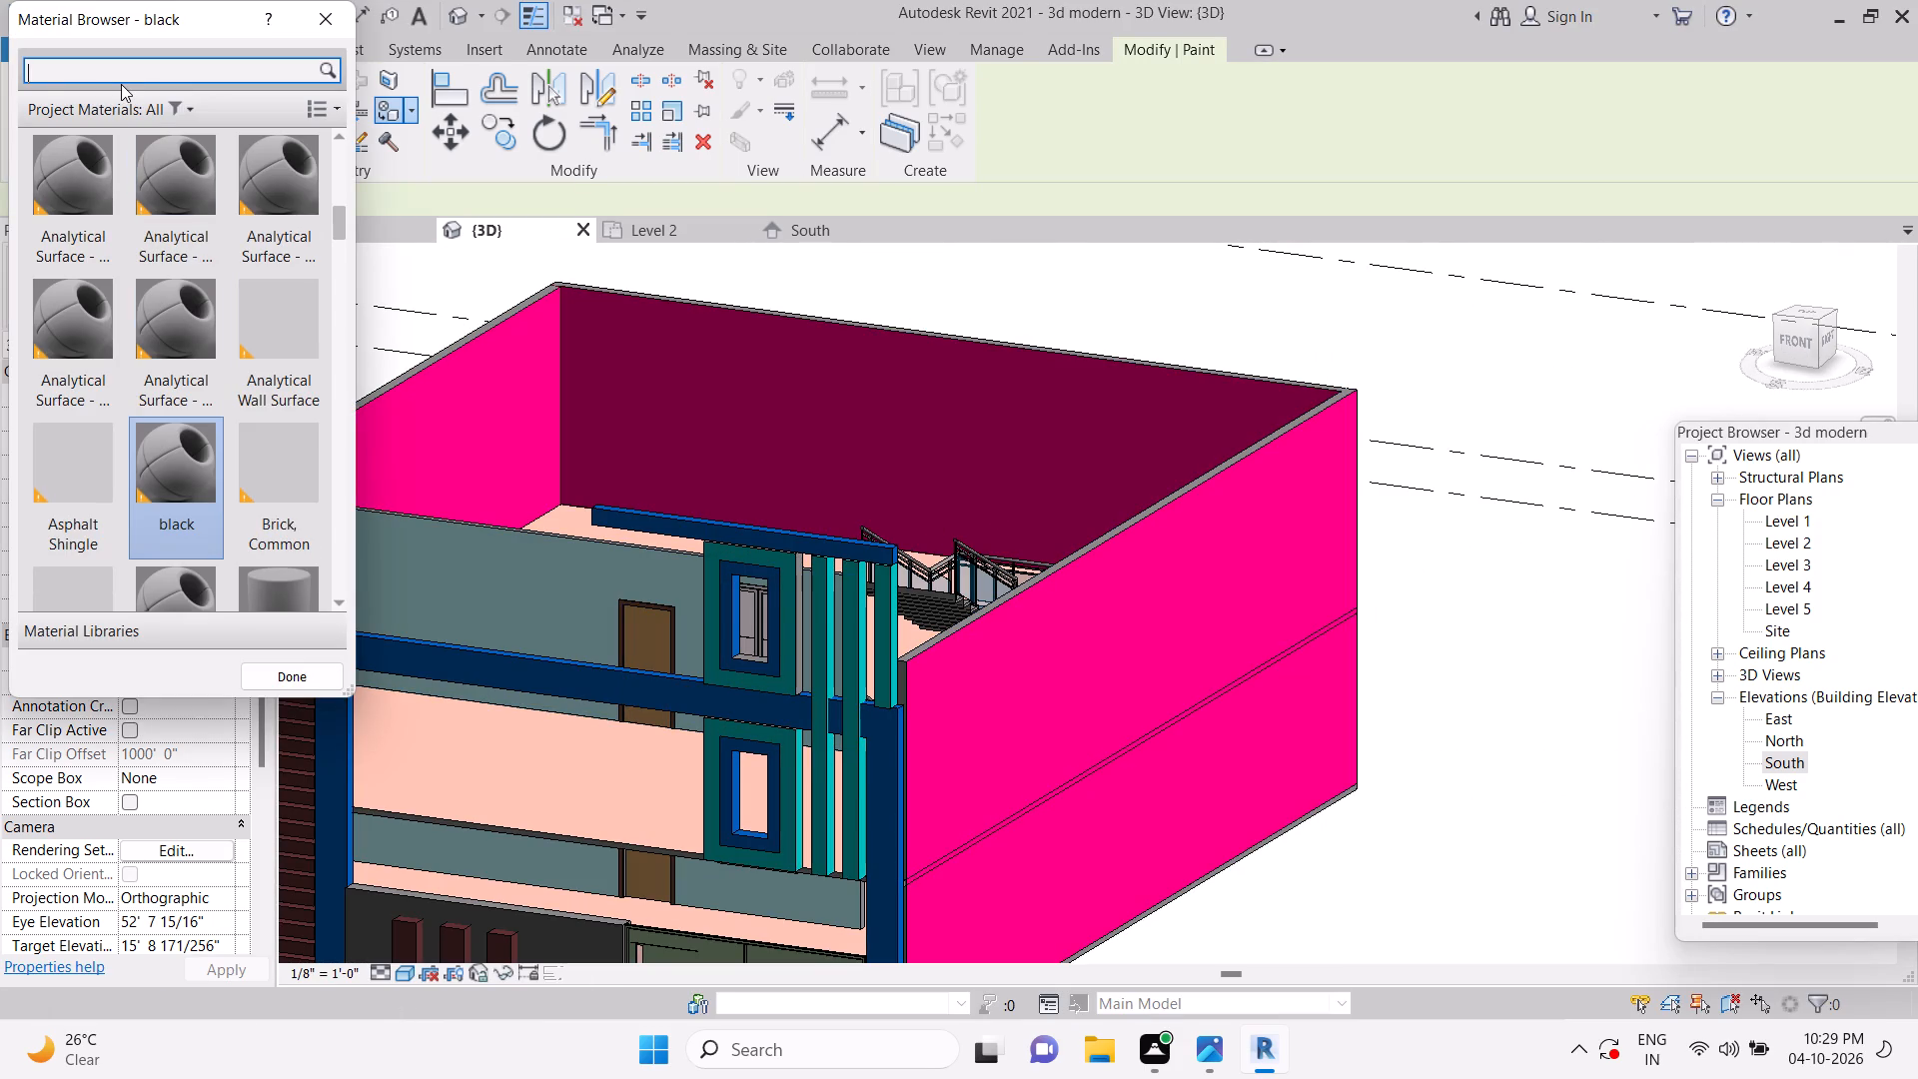
pyautogui.write('white')
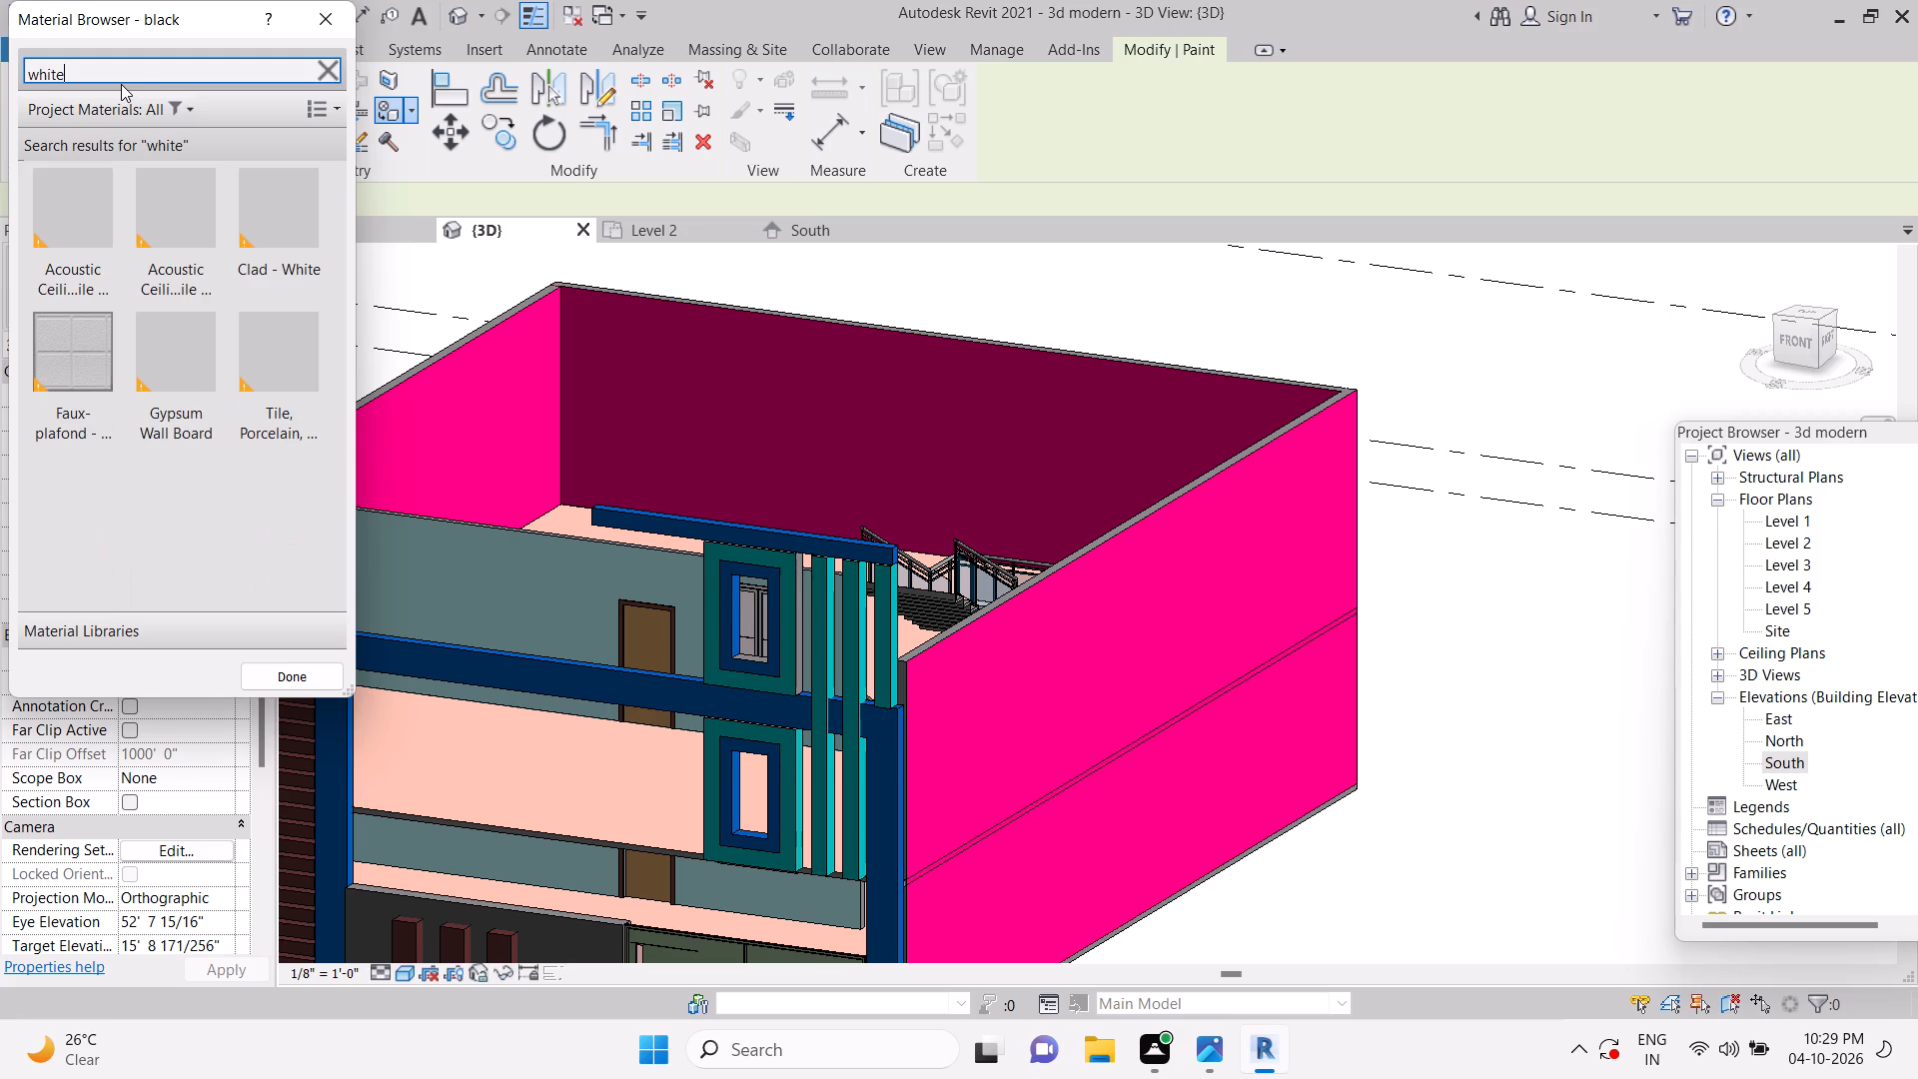
pyautogui.click(282, 262)
pyautogui.click(1046, 453)
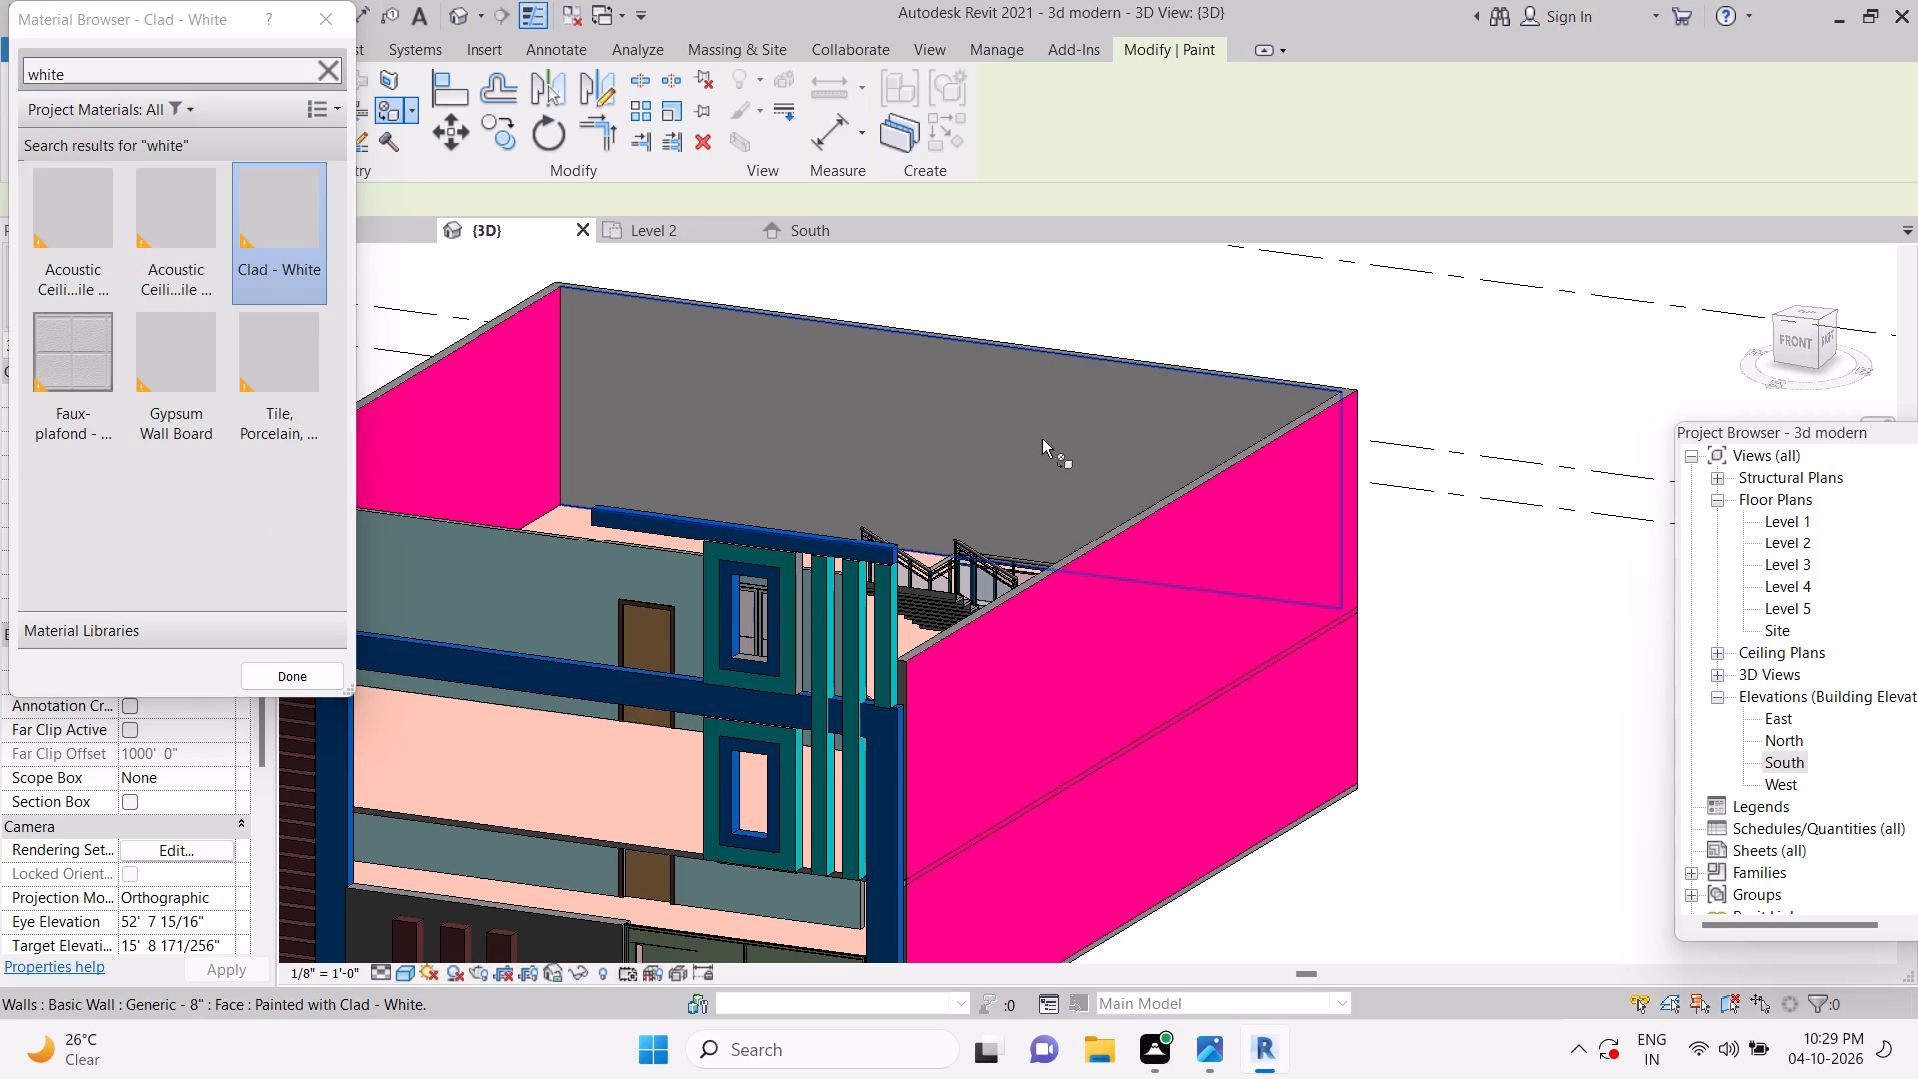
pyautogui.click(466, 392)
pyautogui.click(1150, 604)
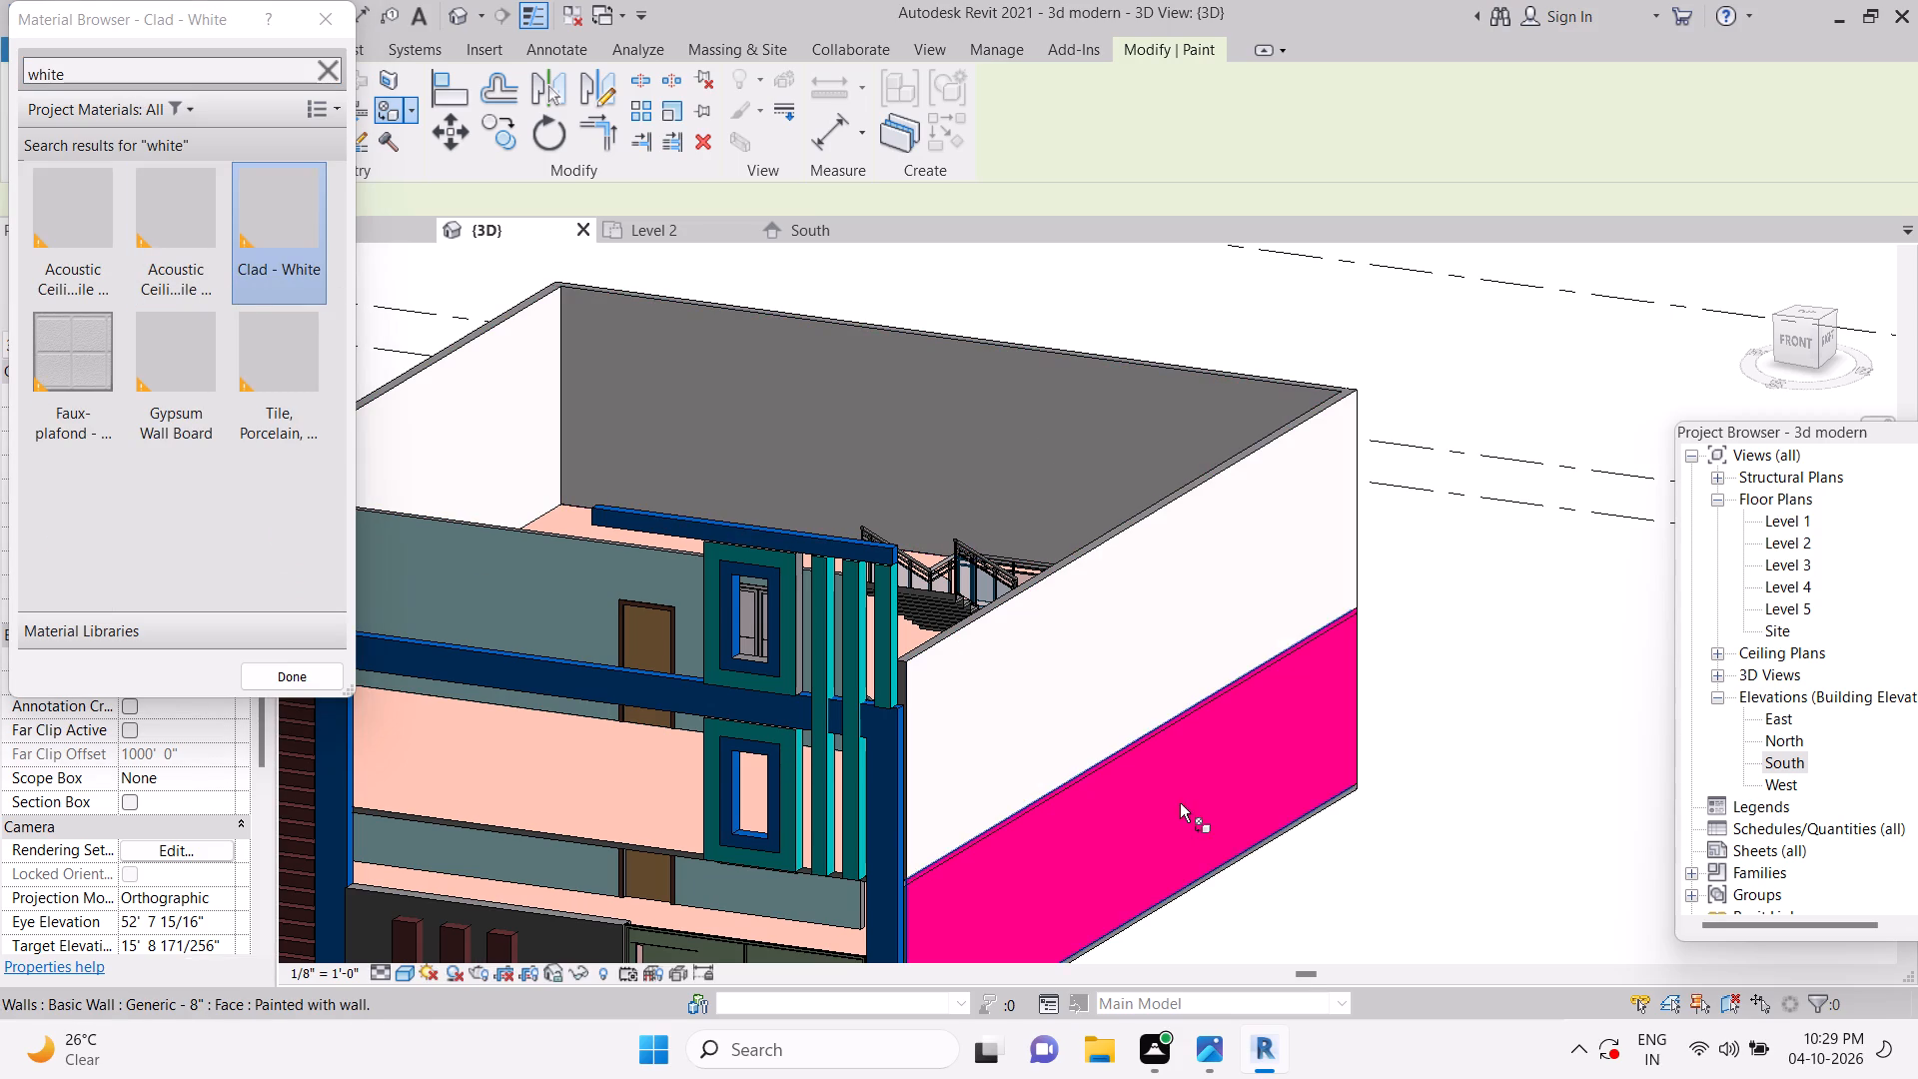
pyautogui.click(1180, 803)
# Paint the remaining pink wall faces, including the lower-storey wall above the gate, with Clad - White and end the Paint command.
pyautogui.scroll(-5, 1136, 725)
pyautogui.scroll(1, 1260, 813)
pyautogui.keyDown('shift'); pyautogui.moveTo(1251, 821); pyautogui.dragTo(1308, 908, button='middle'); pyautogui.keyUp('shift')
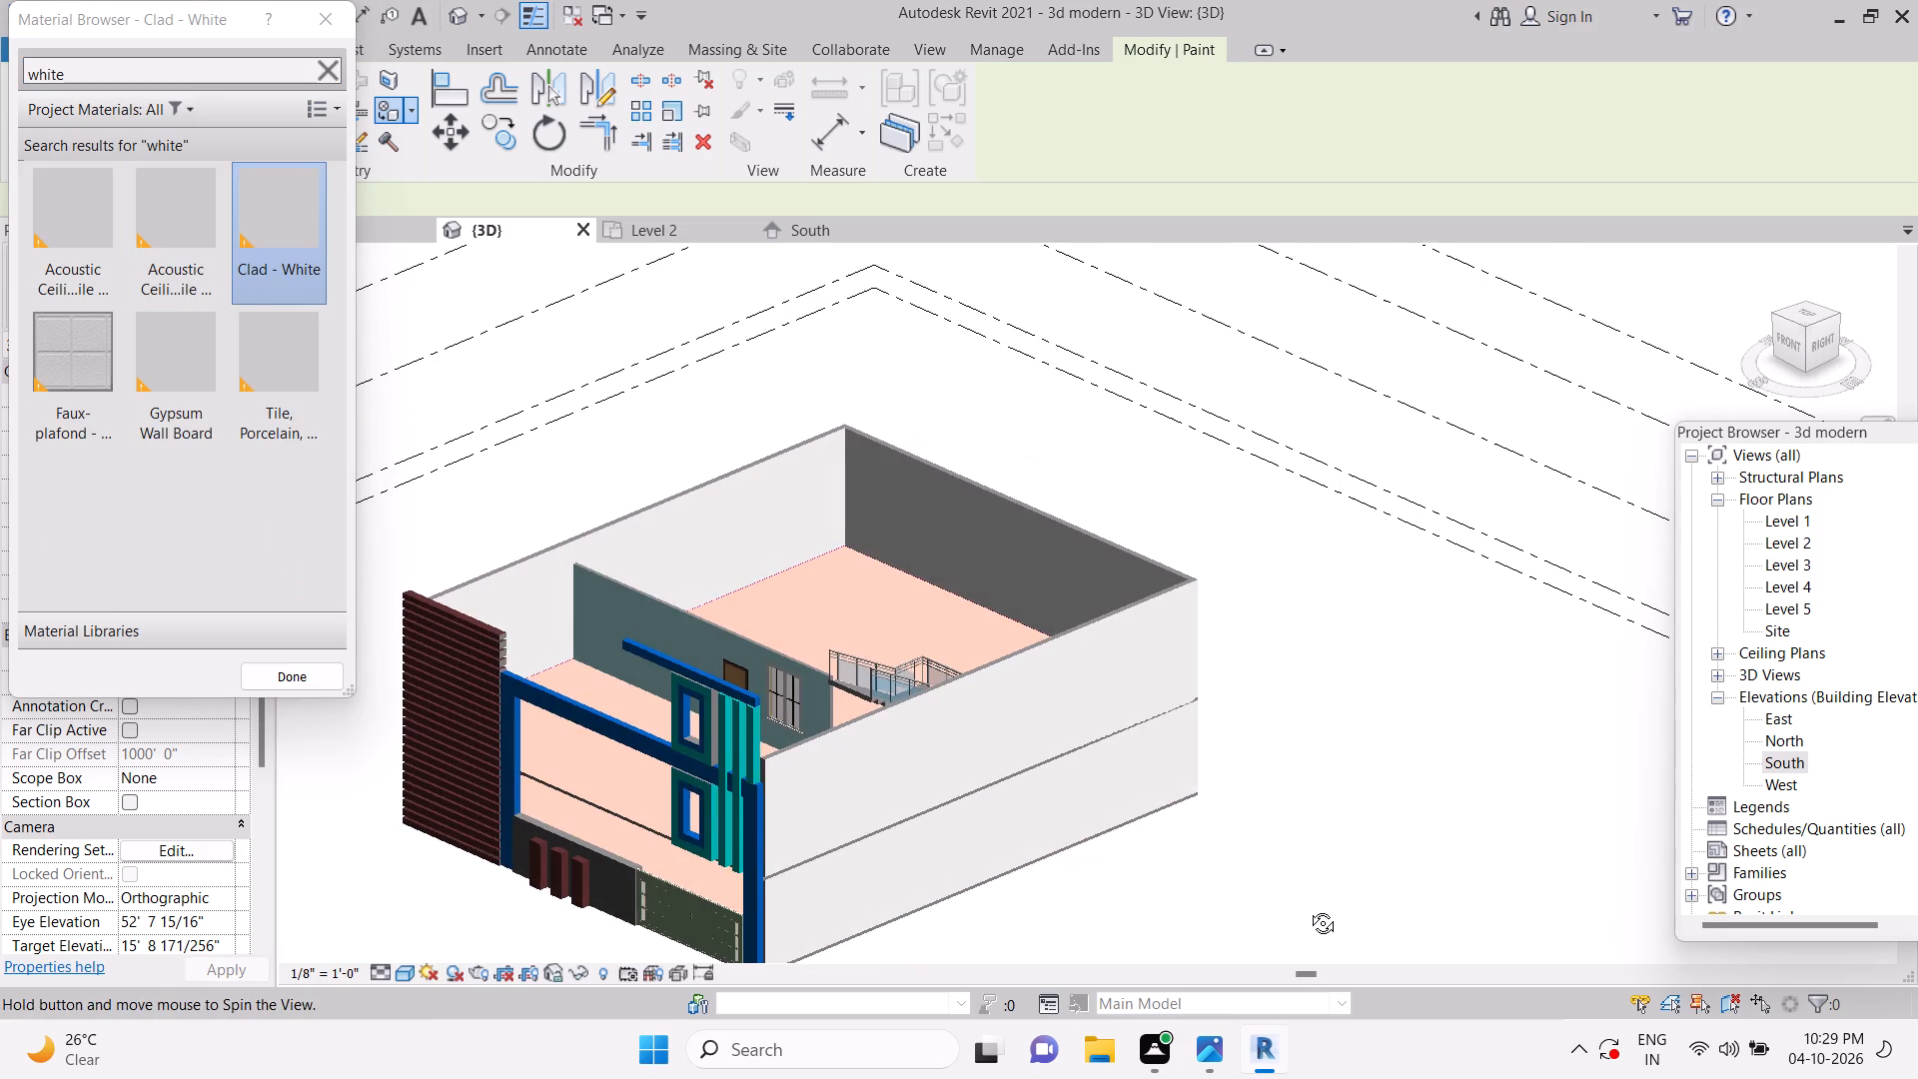
pyautogui.keyDown('shift'); pyautogui.moveTo(1308, 908); pyautogui.dragTo(1578, 856, button='middle'); pyautogui.keyUp('shift')
pyautogui.click(1181, 483)
pyautogui.keyDown('shift'); pyautogui.moveTo(1341, 834); pyautogui.dragTo(970, 960, button='middle'); pyautogui.keyUp('shift')
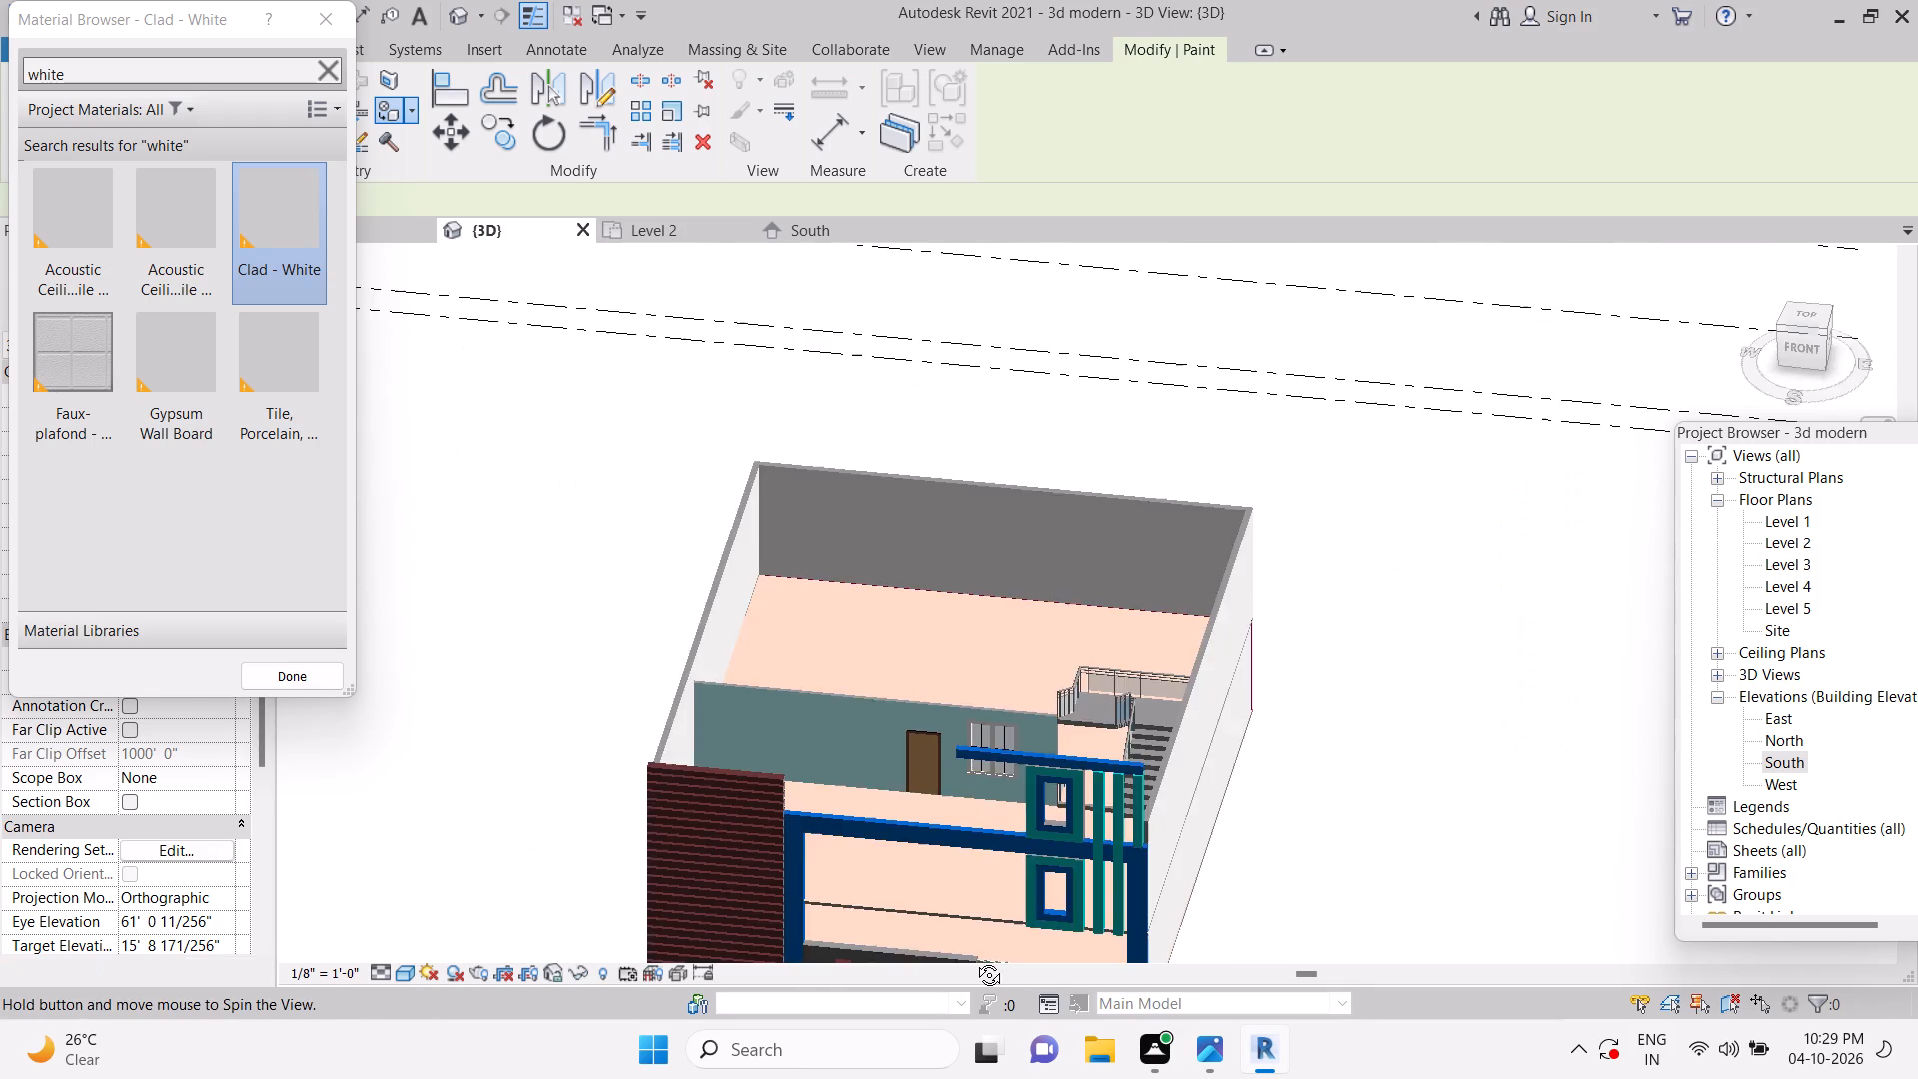
pyautogui.click(701, 556)
pyautogui.keyDown('shift'); pyautogui.moveTo(975, 819); pyautogui.dragTo(1121, 583, button='middle'); pyautogui.keyUp('shift')
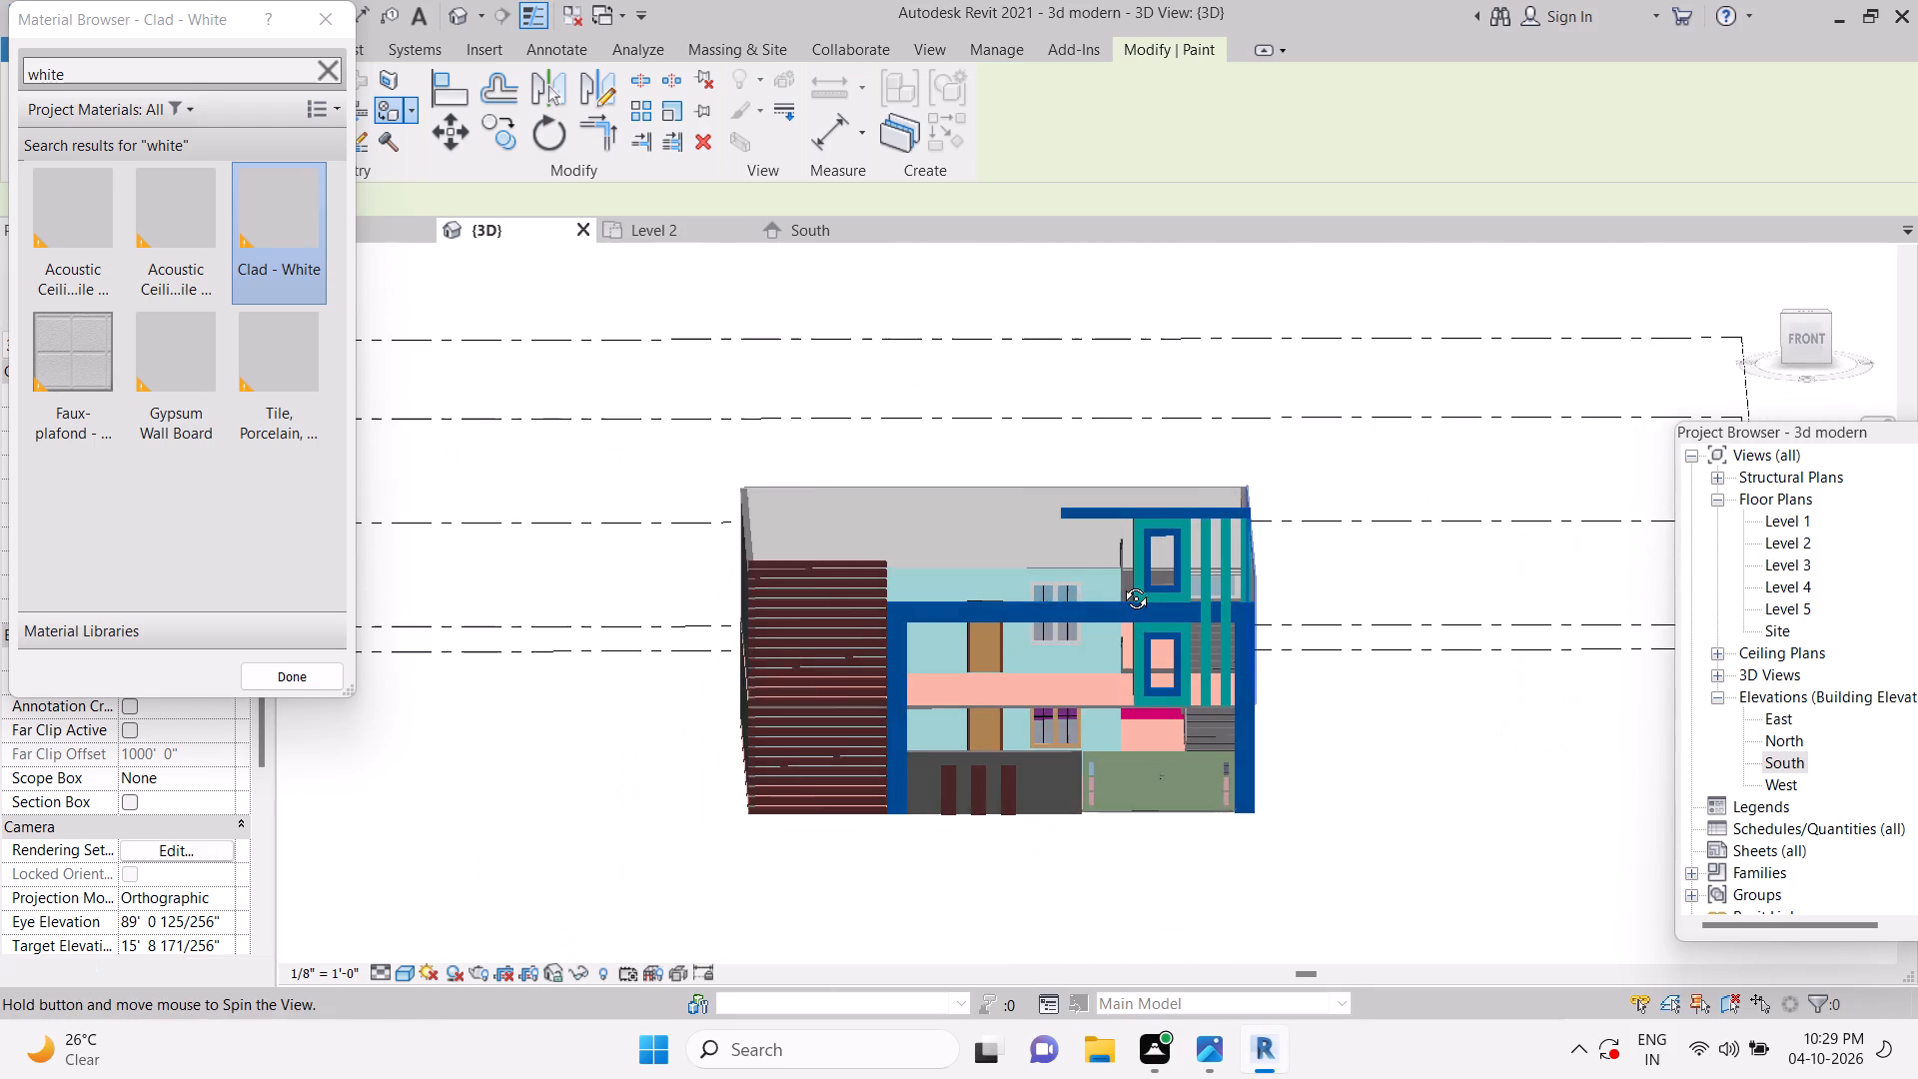
pyautogui.keyDown('shift'); pyautogui.moveTo(1121, 583); pyautogui.dragTo(1114, 533, button='middle'); pyautogui.keyUp('shift')
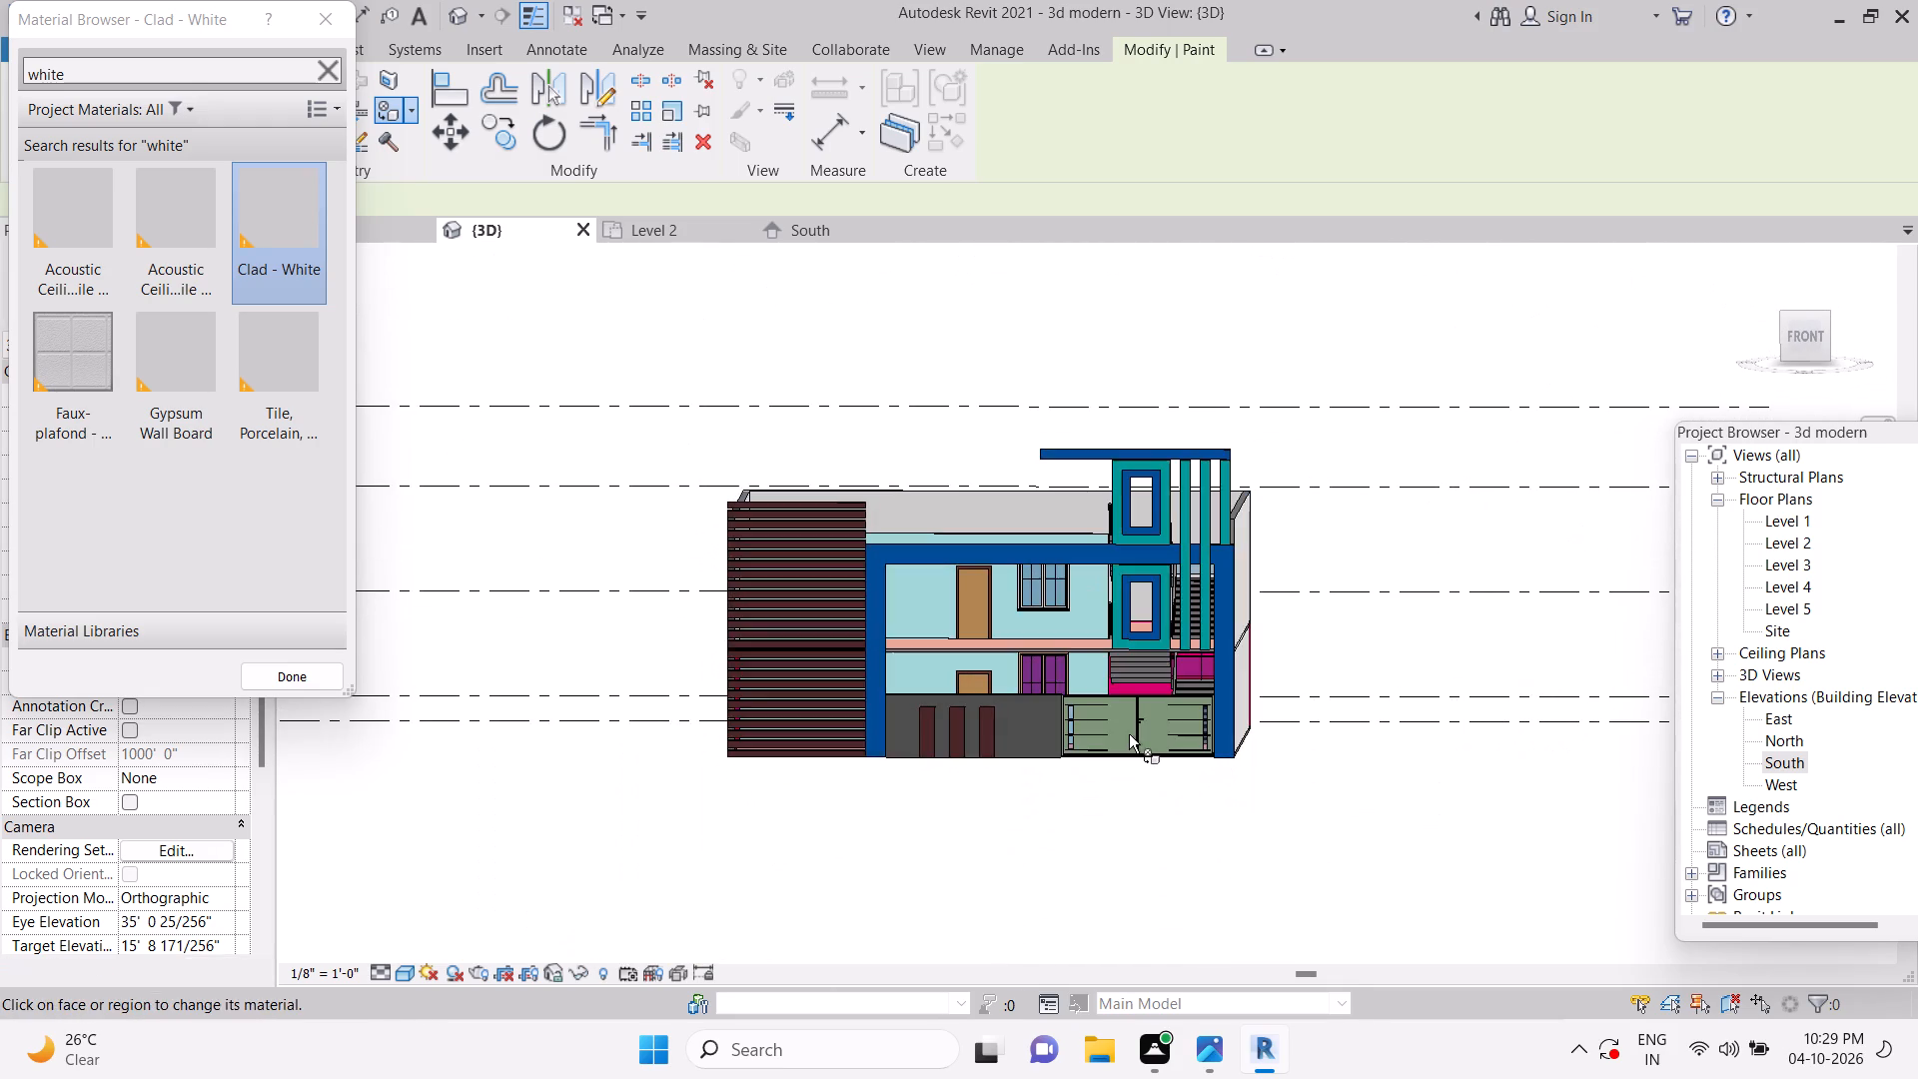
pyautogui.keyDown('shift'); pyautogui.moveTo(1252, 789); pyautogui.dragTo(1208, 831, button='middle'); pyautogui.keyUp('shift')
pyautogui.scroll(5, 1072, 736)
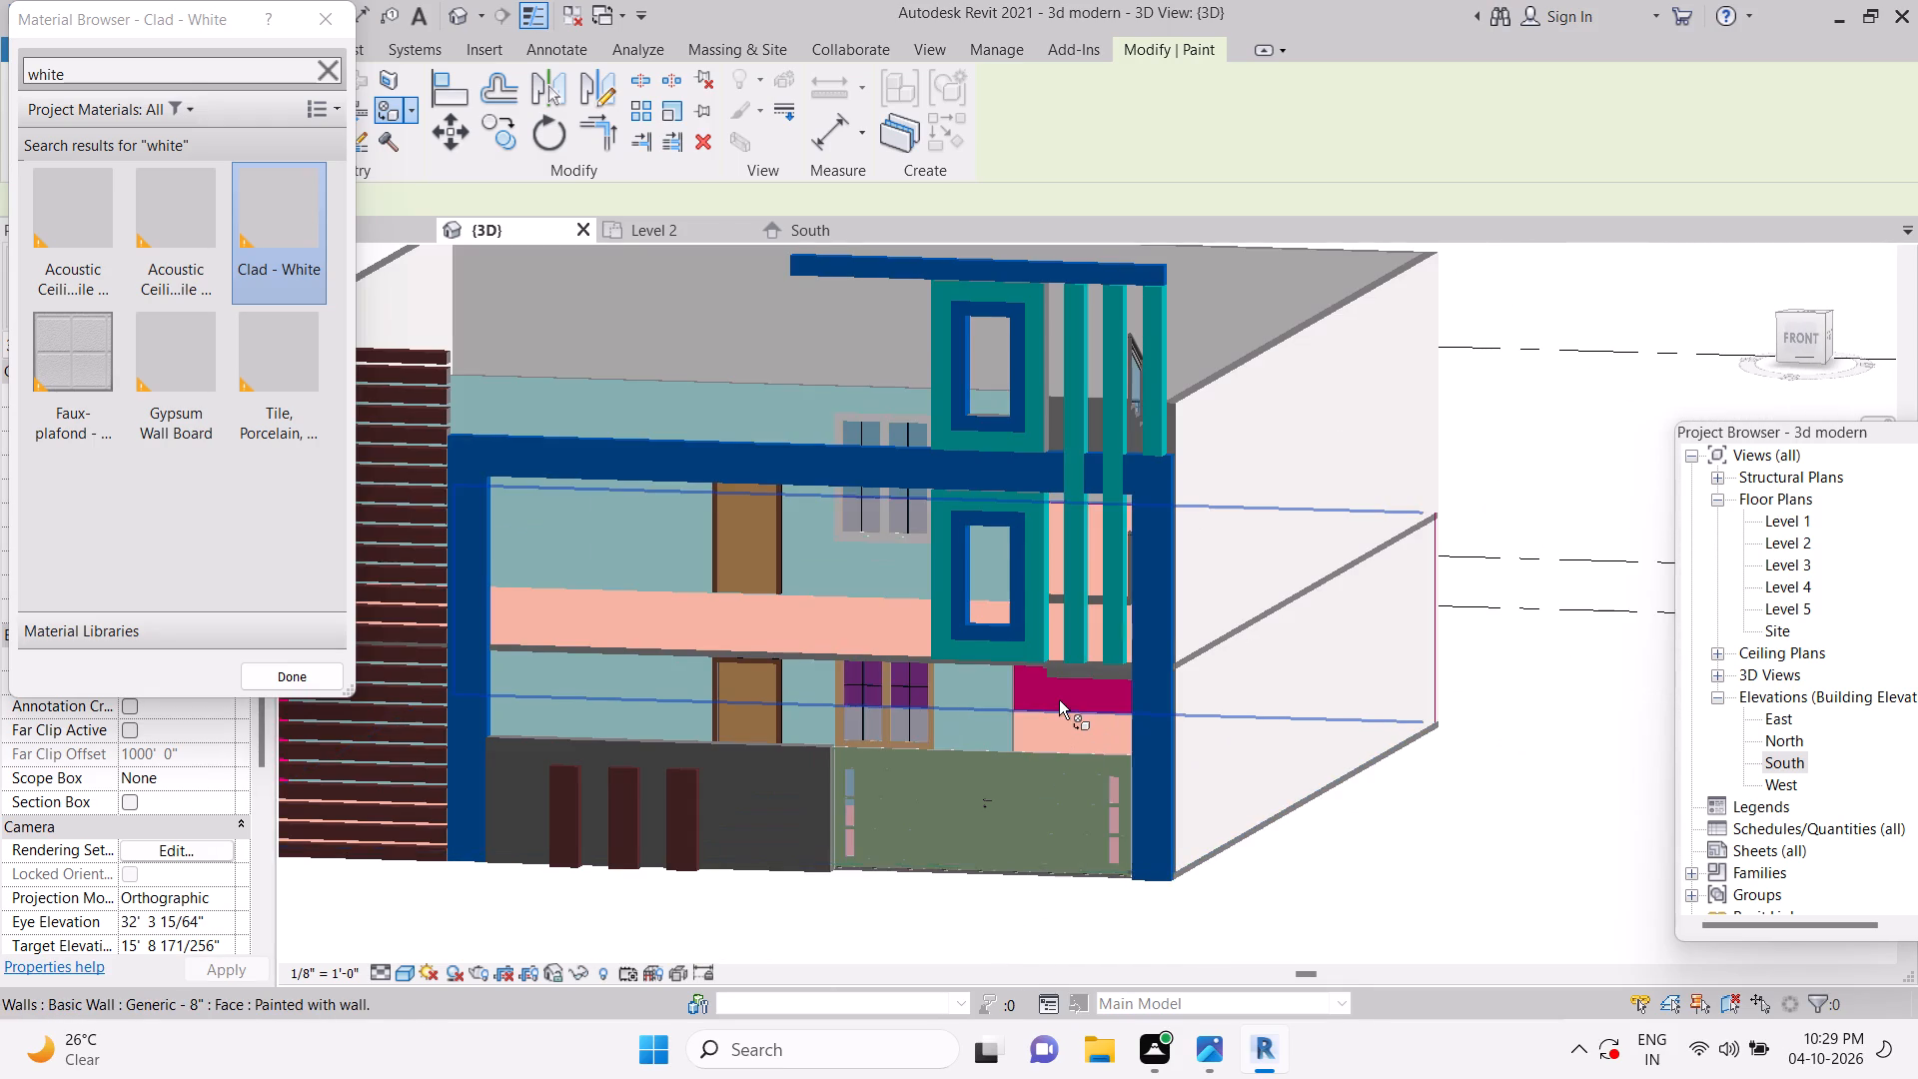
pyautogui.click(1057, 697)
pyautogui.scroll(-4, 1057, 697)
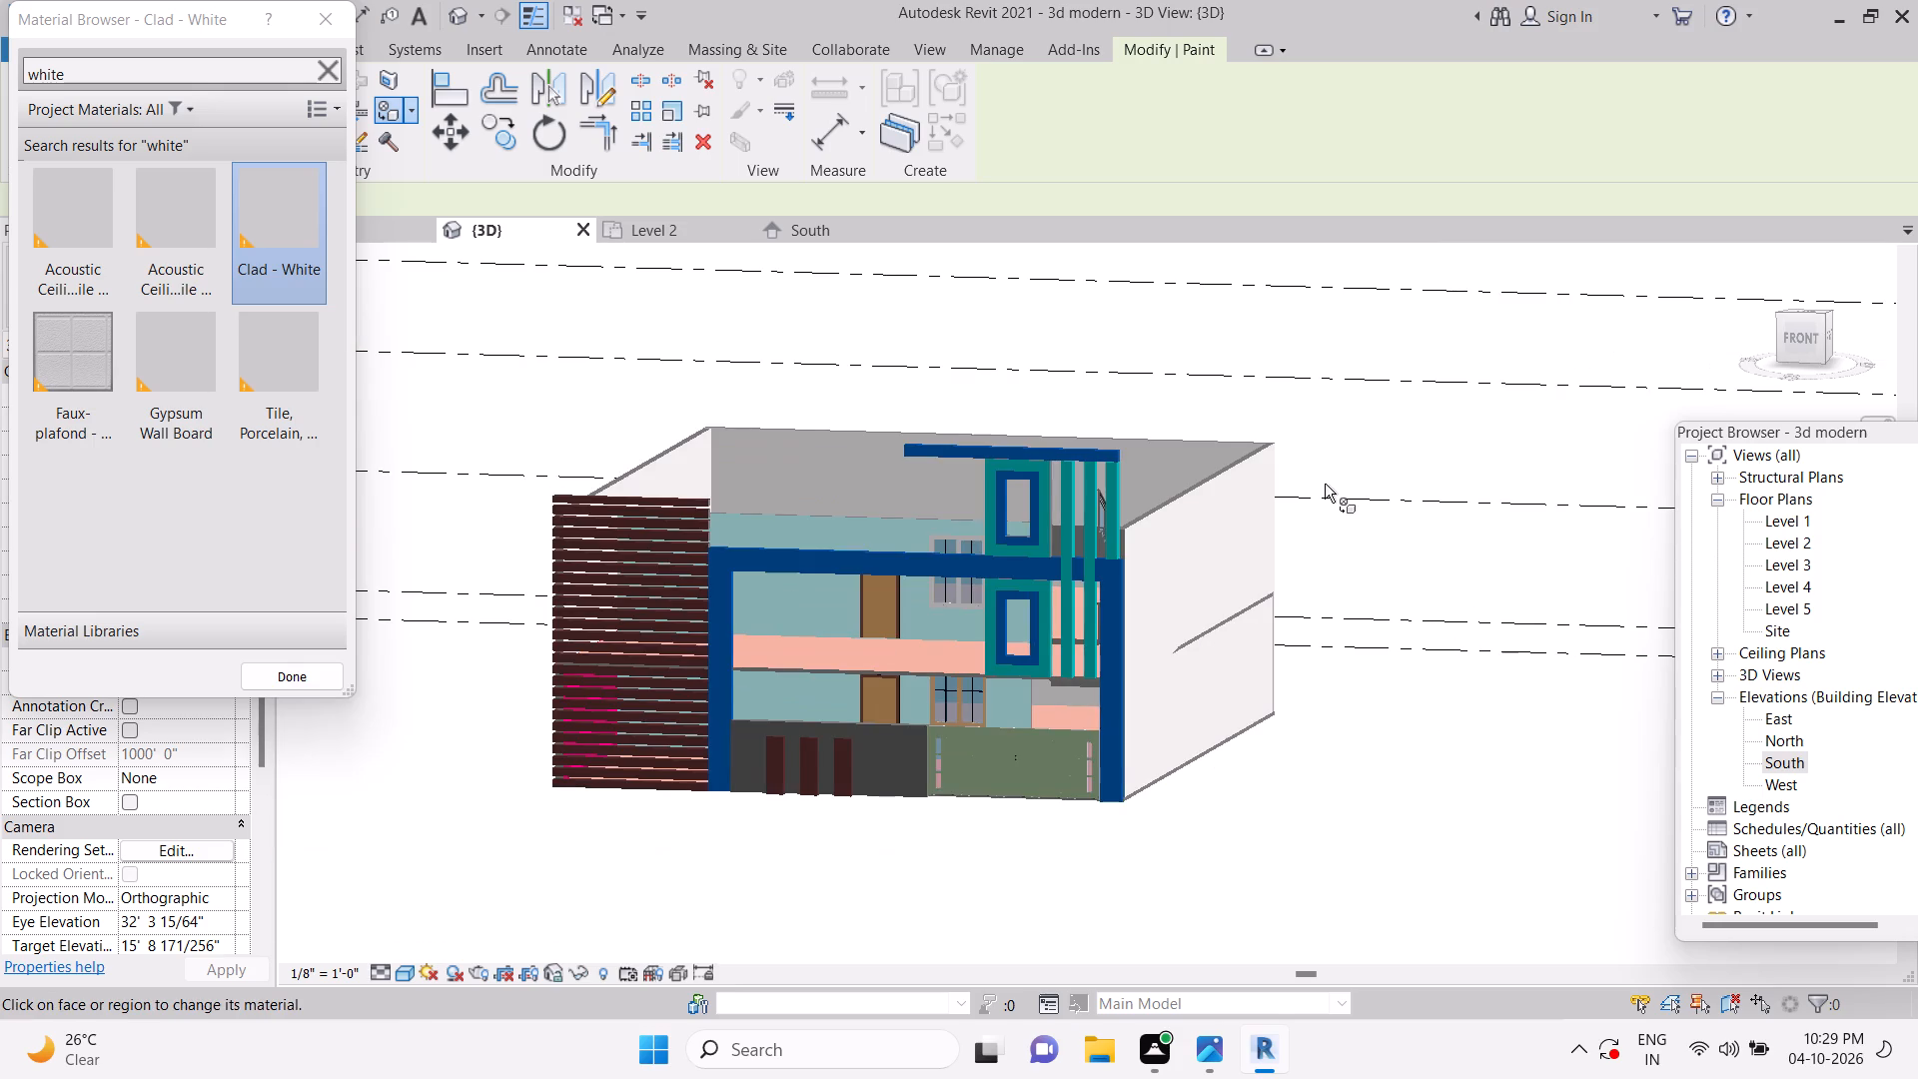
pyautogui.press('Escape')
pyautogui.press('Escape')
pyautogui.press('Escape')
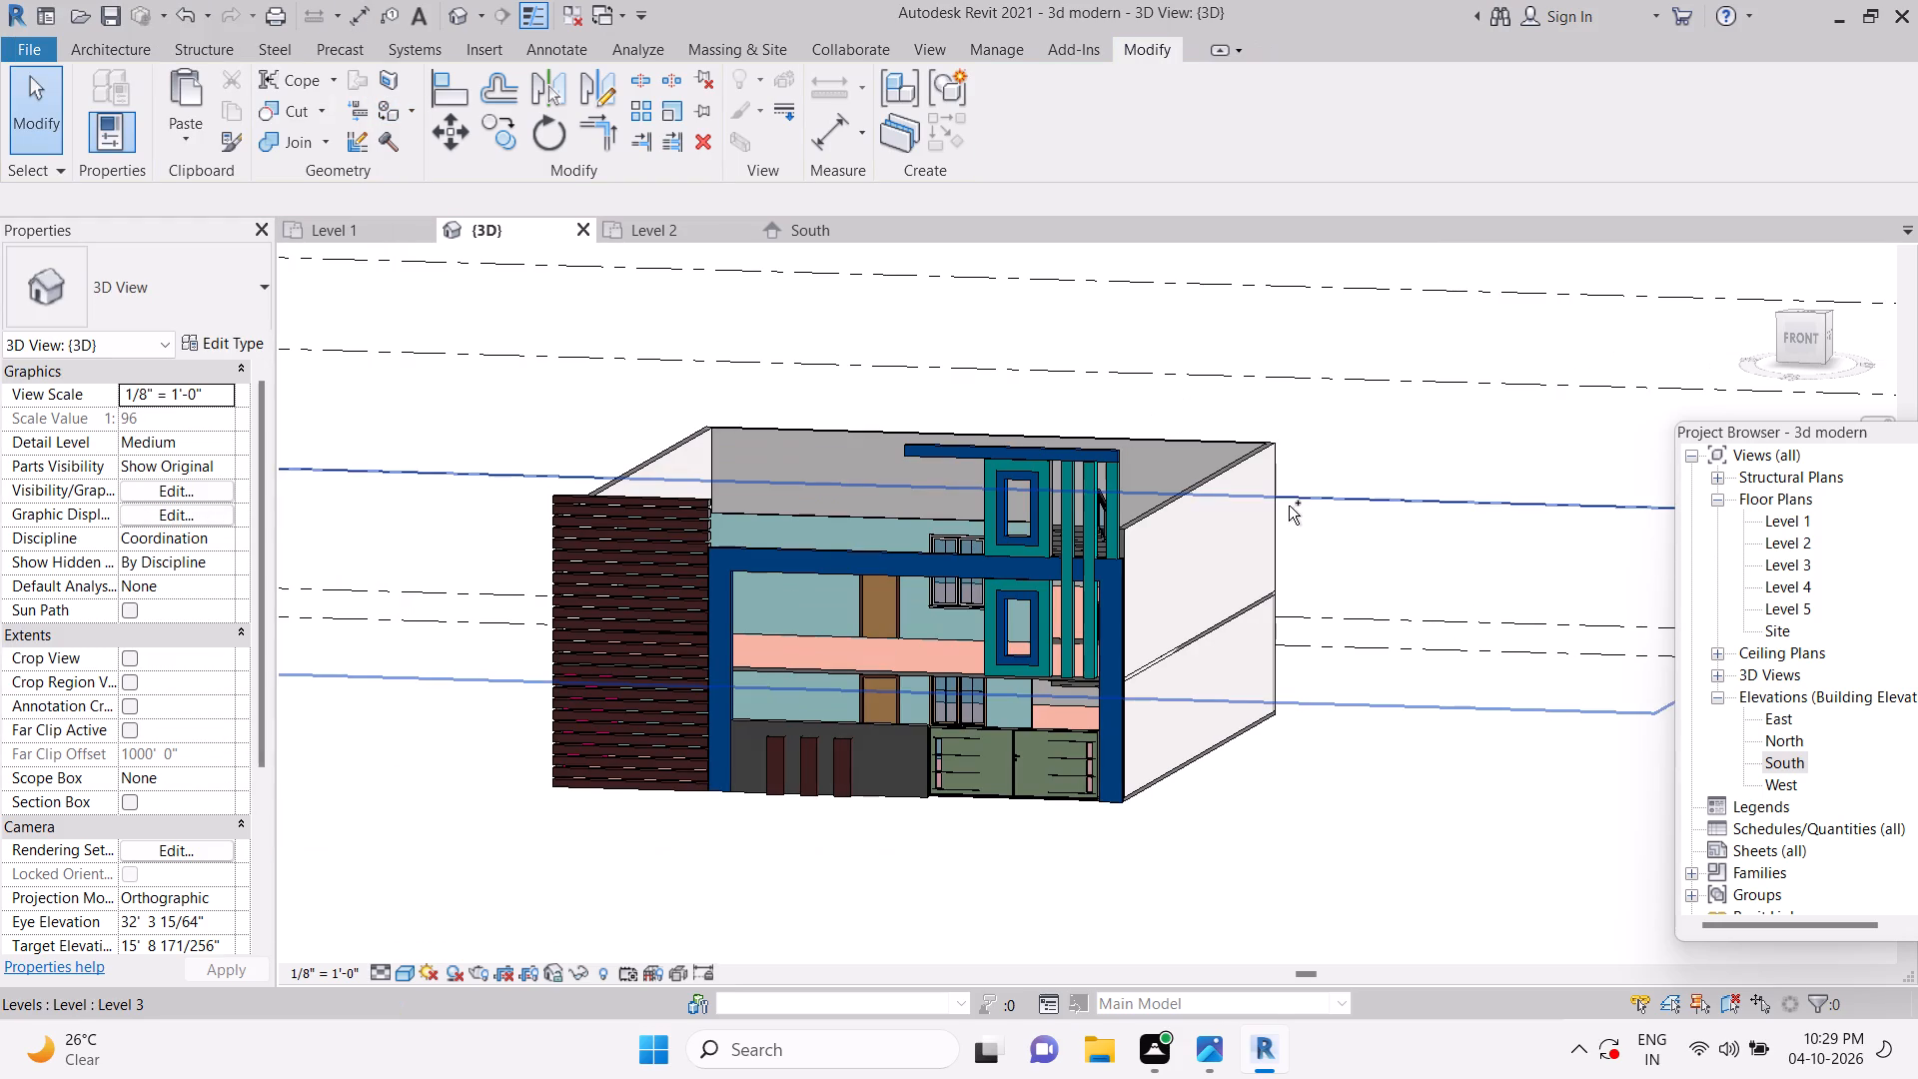
# Save the project and dismiss the notification card covering the front view of the facade.
pyautogui.hotkey('ctrl', 's')
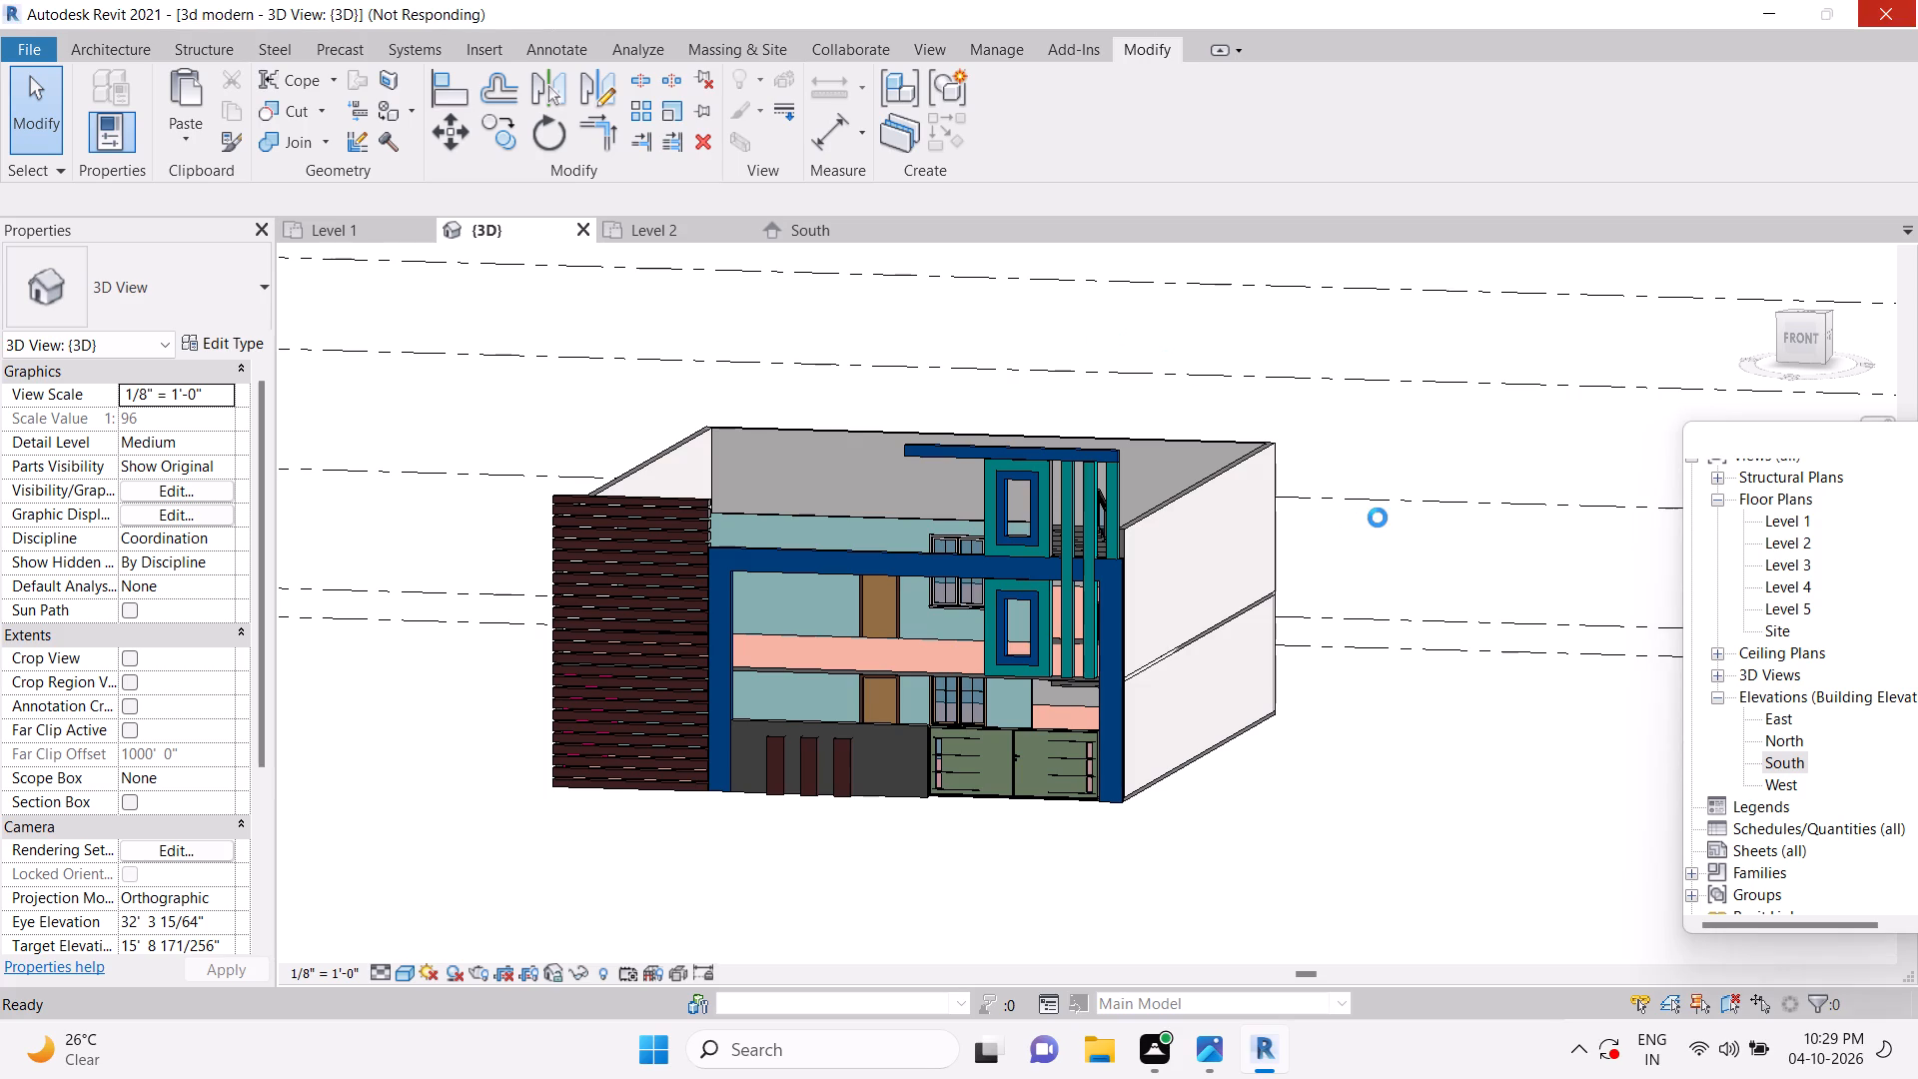
pyautogui.click(1798, 345)
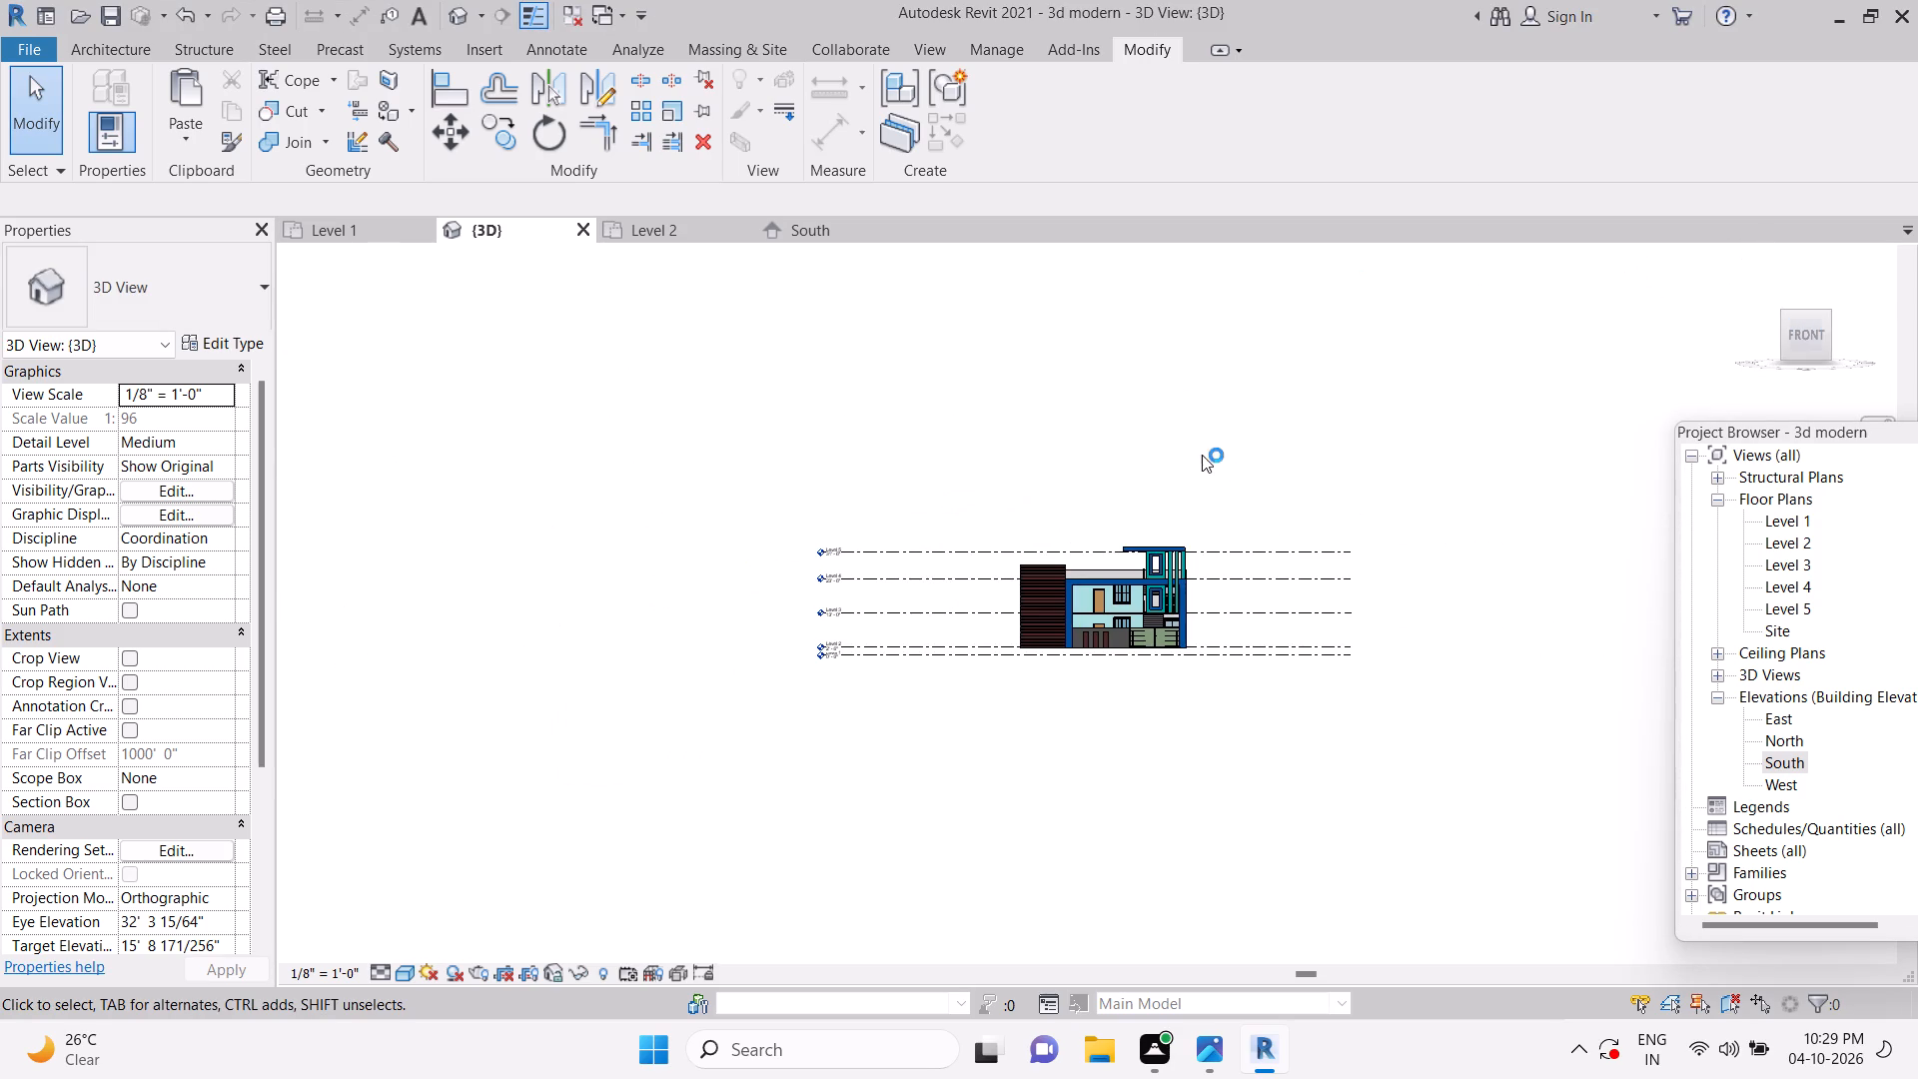
pyautogui.moveTo(1298, 540); pyautogui.dragTo(1103, 491, button='middle')
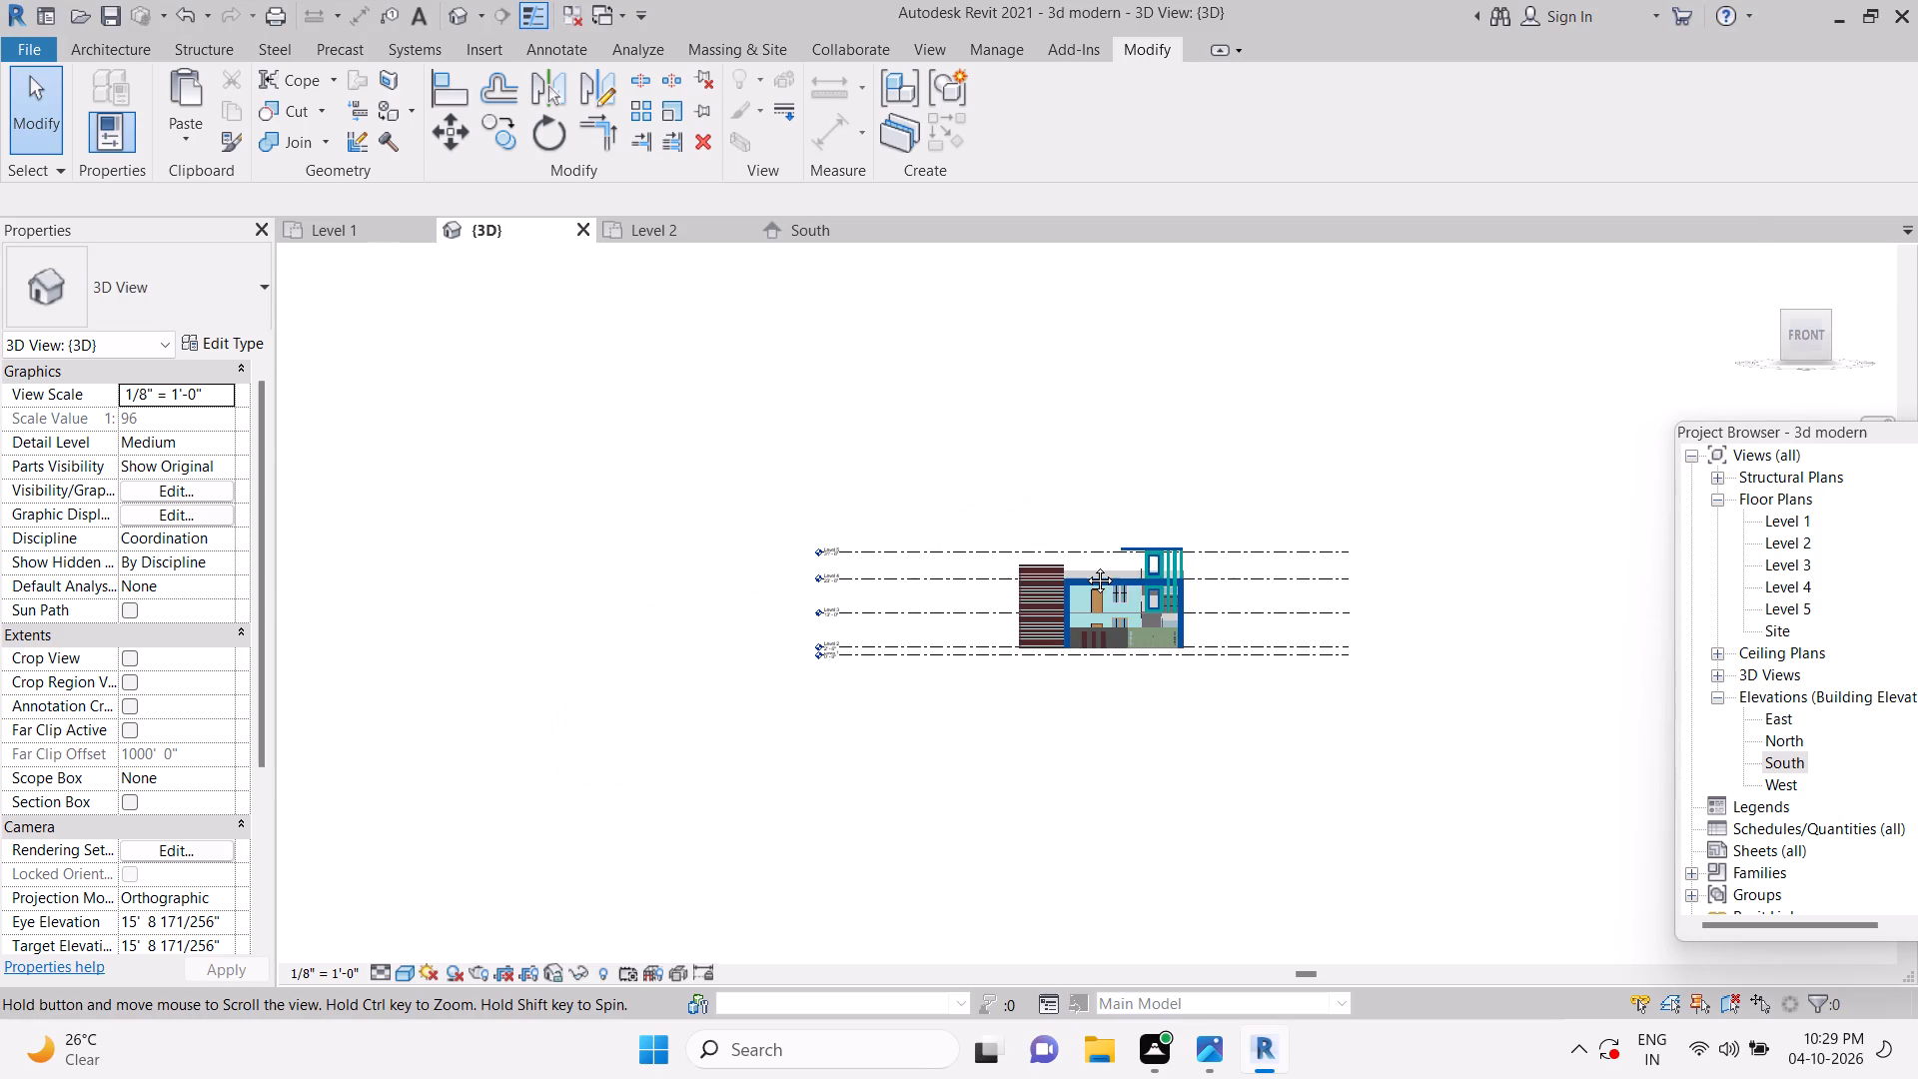
pyautogui.scroll(4, 1085, 565)
pyautogui.scroll(1, 1241, 644)
pyautogui.moveTo(1231, 645); pyautogui.dragTo(1115, 696, button='middle')
pyautogui.scroll(1, 696, 572)
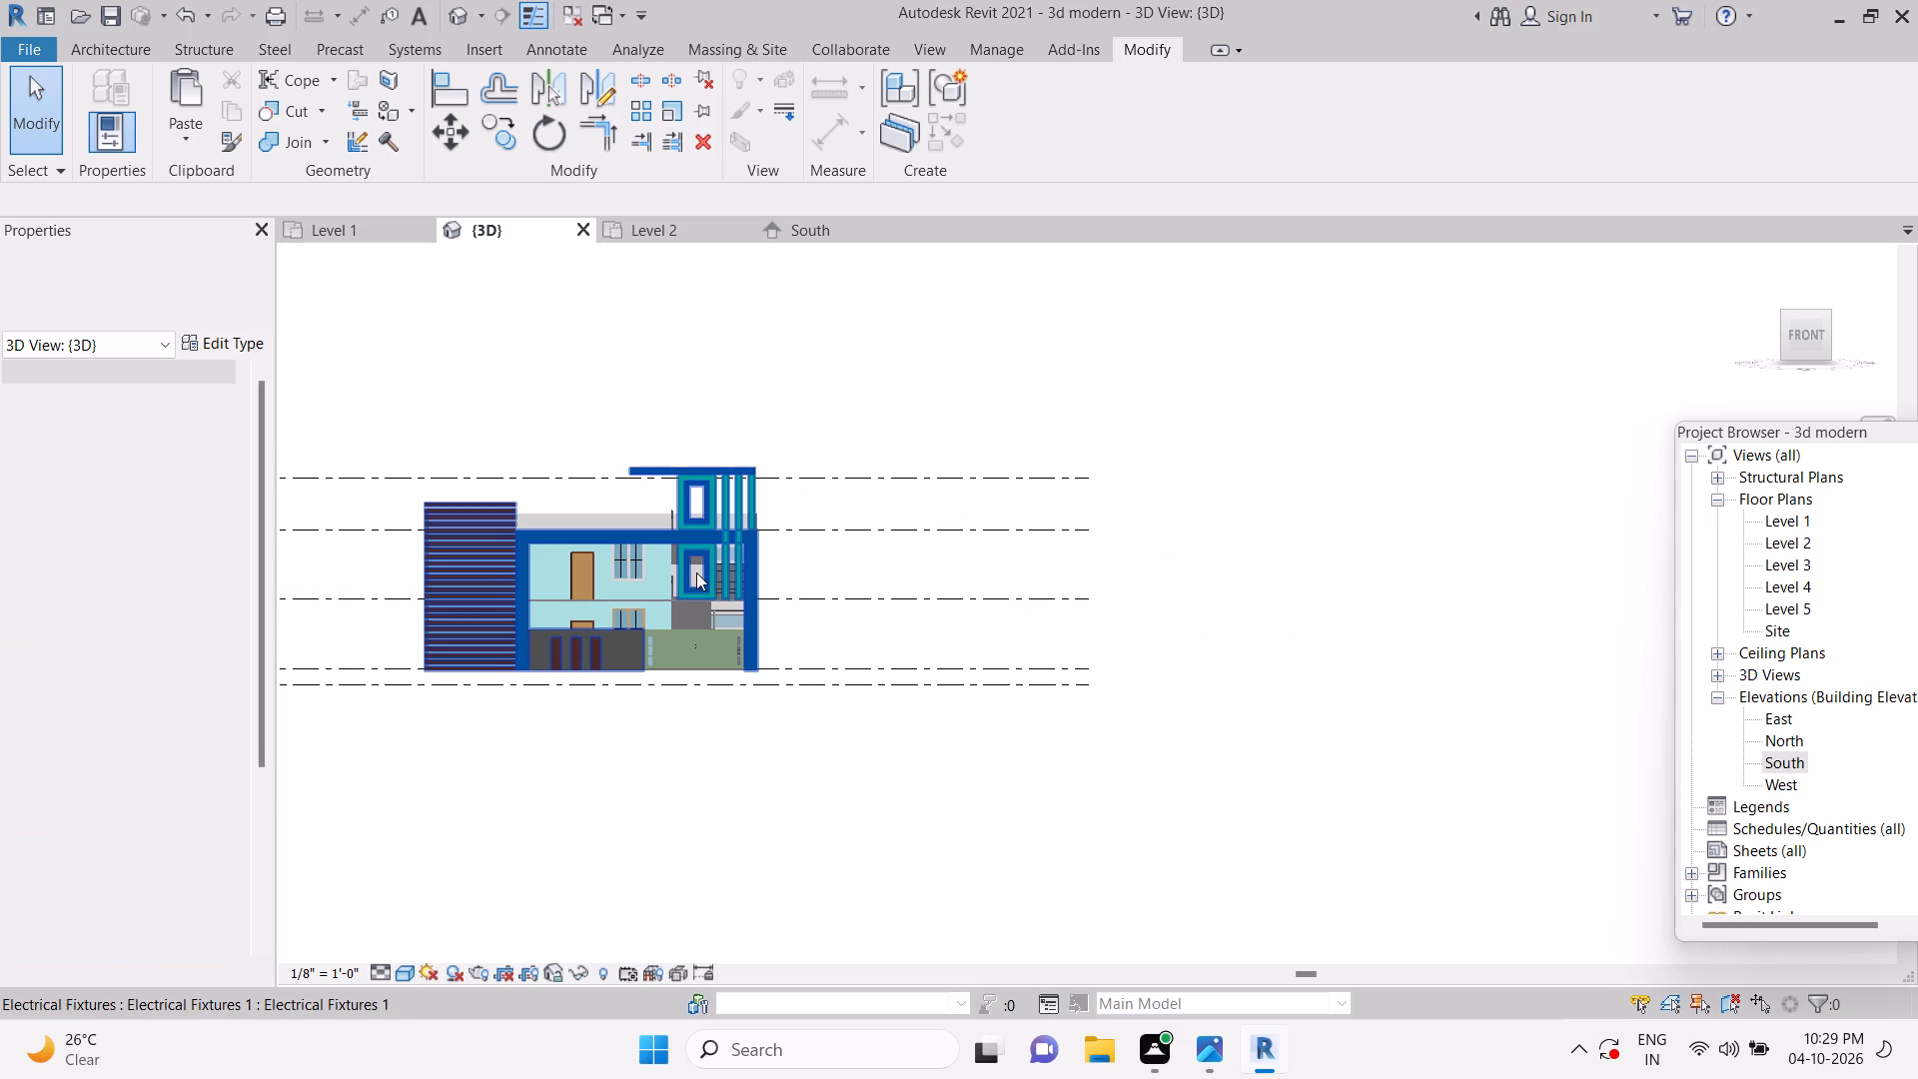
pyautogui.scroll(3, 696, 572)
pyautogui.moveTo(684, 573); pyautogui.dragTo(888, 575, button='middle')
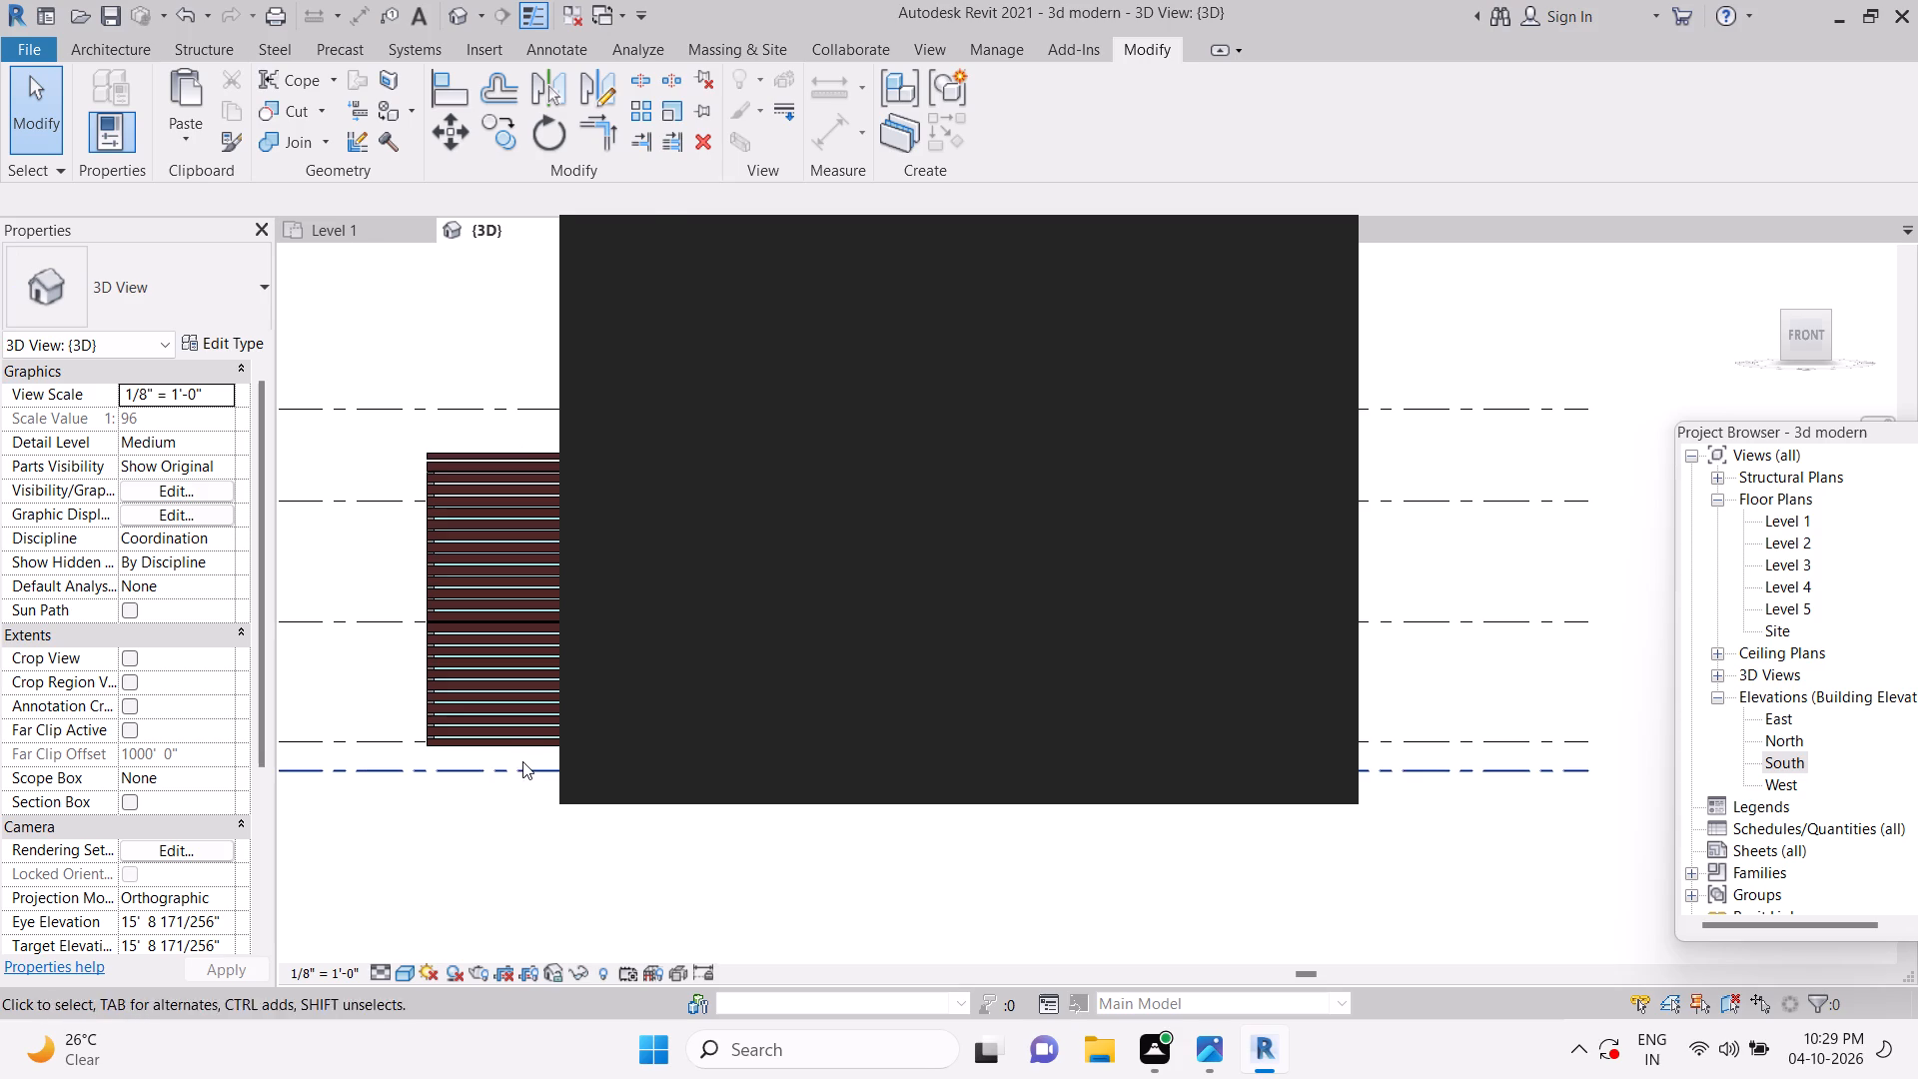
pyautogui.press('Escape')
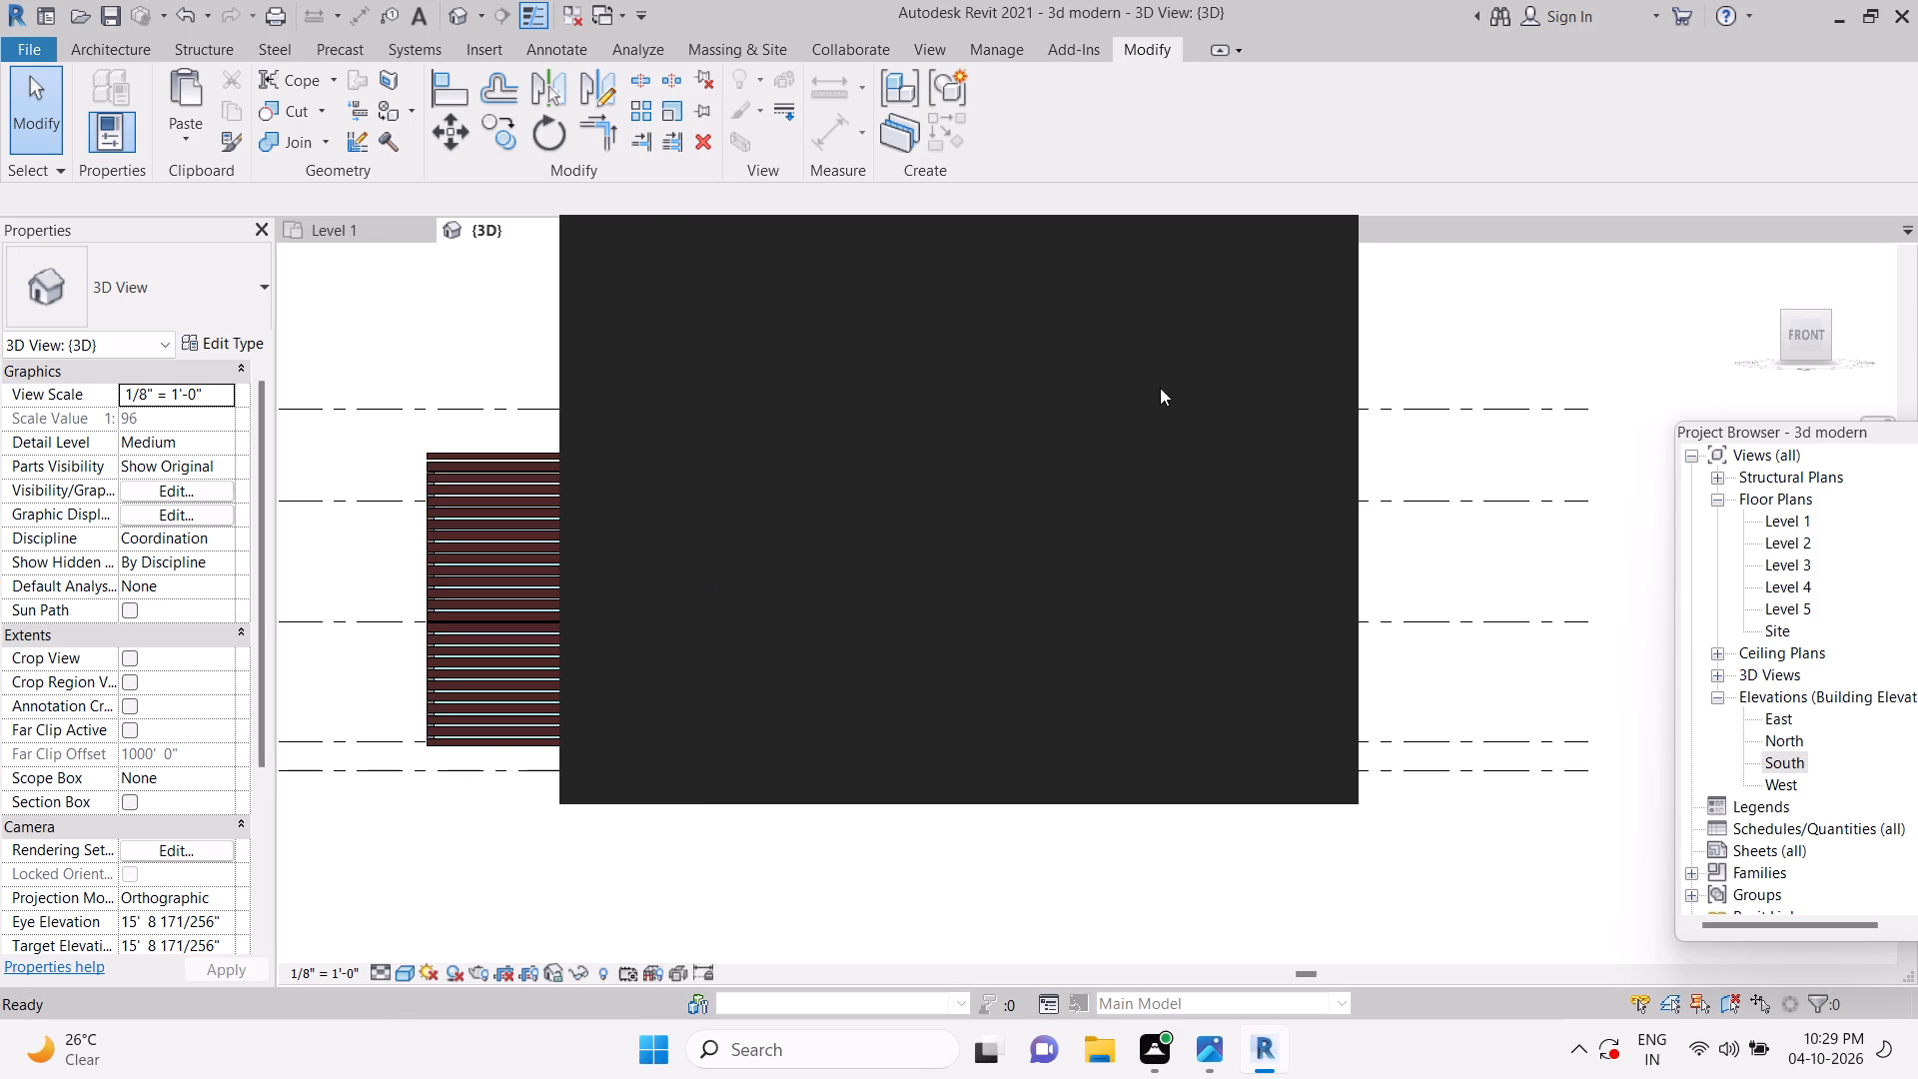
pyautogui.press('Escape')
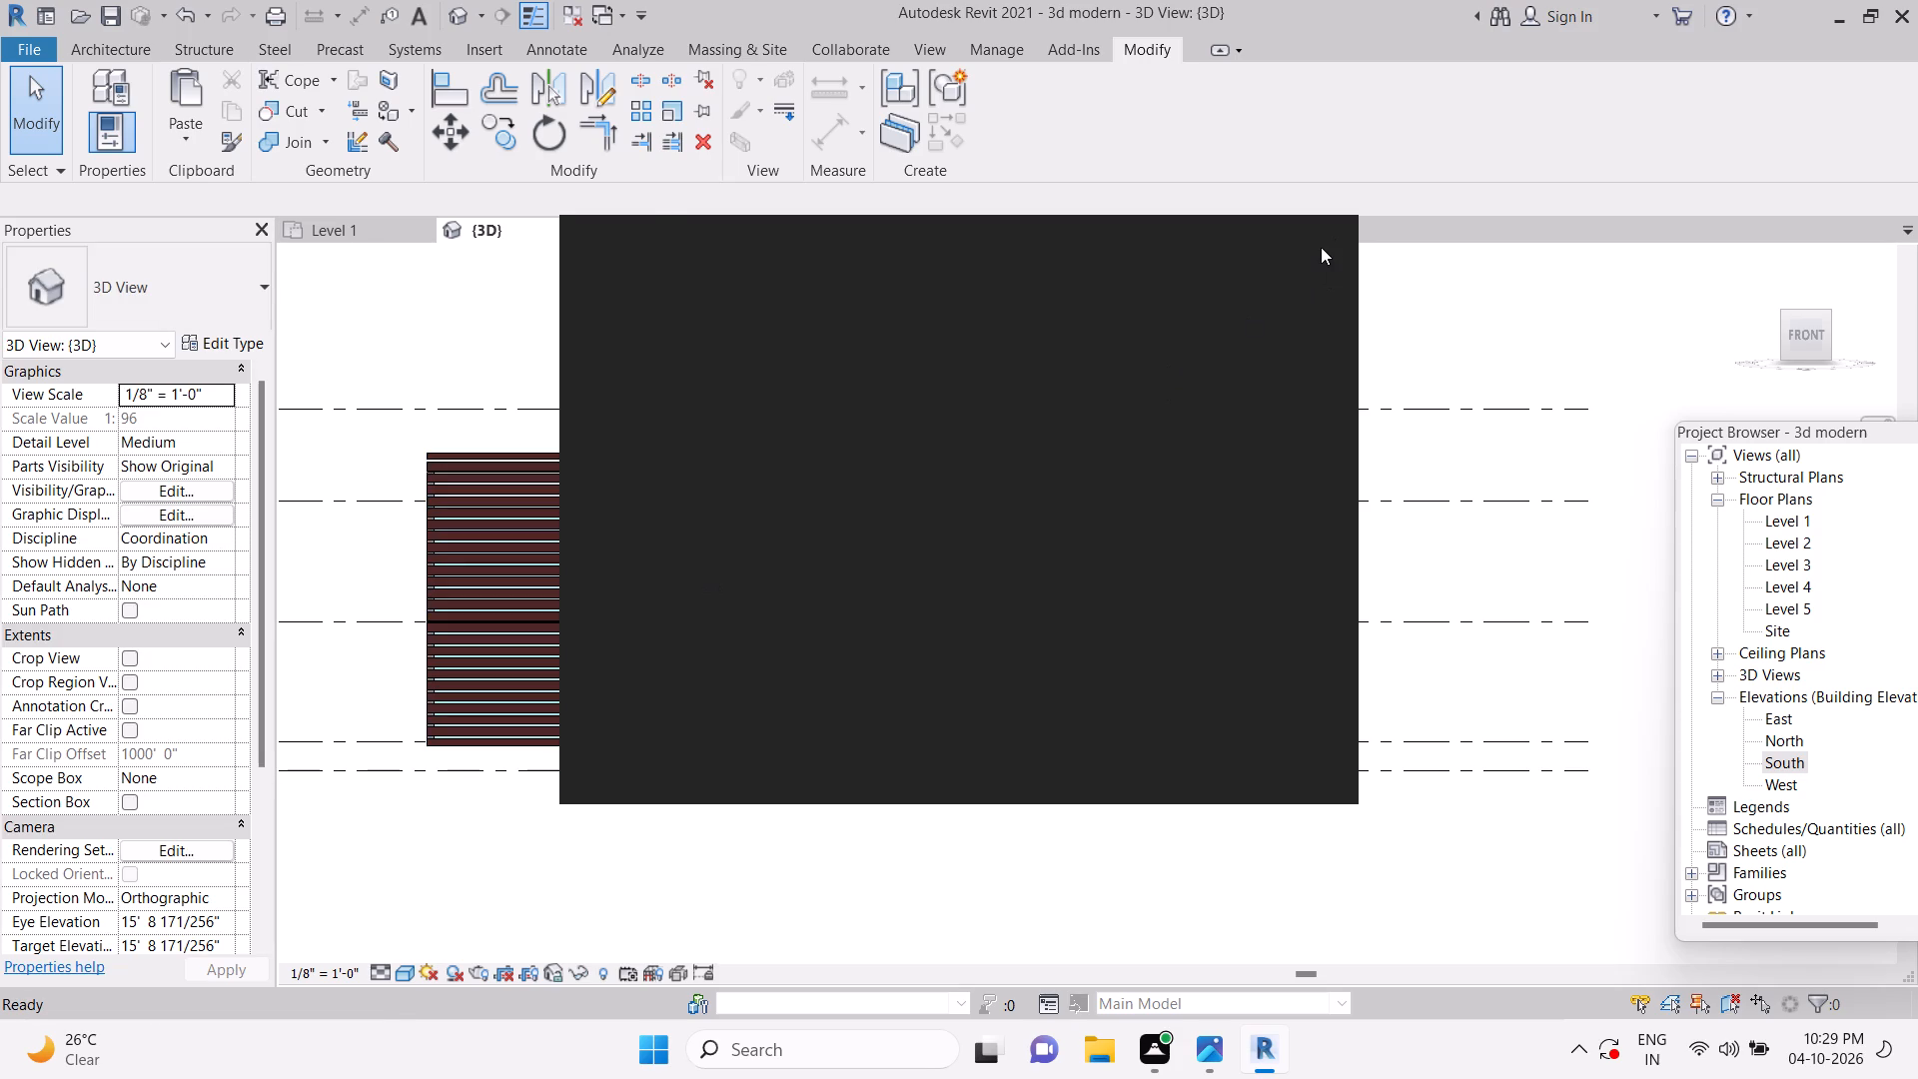
pyautogui.click(1319, 248)
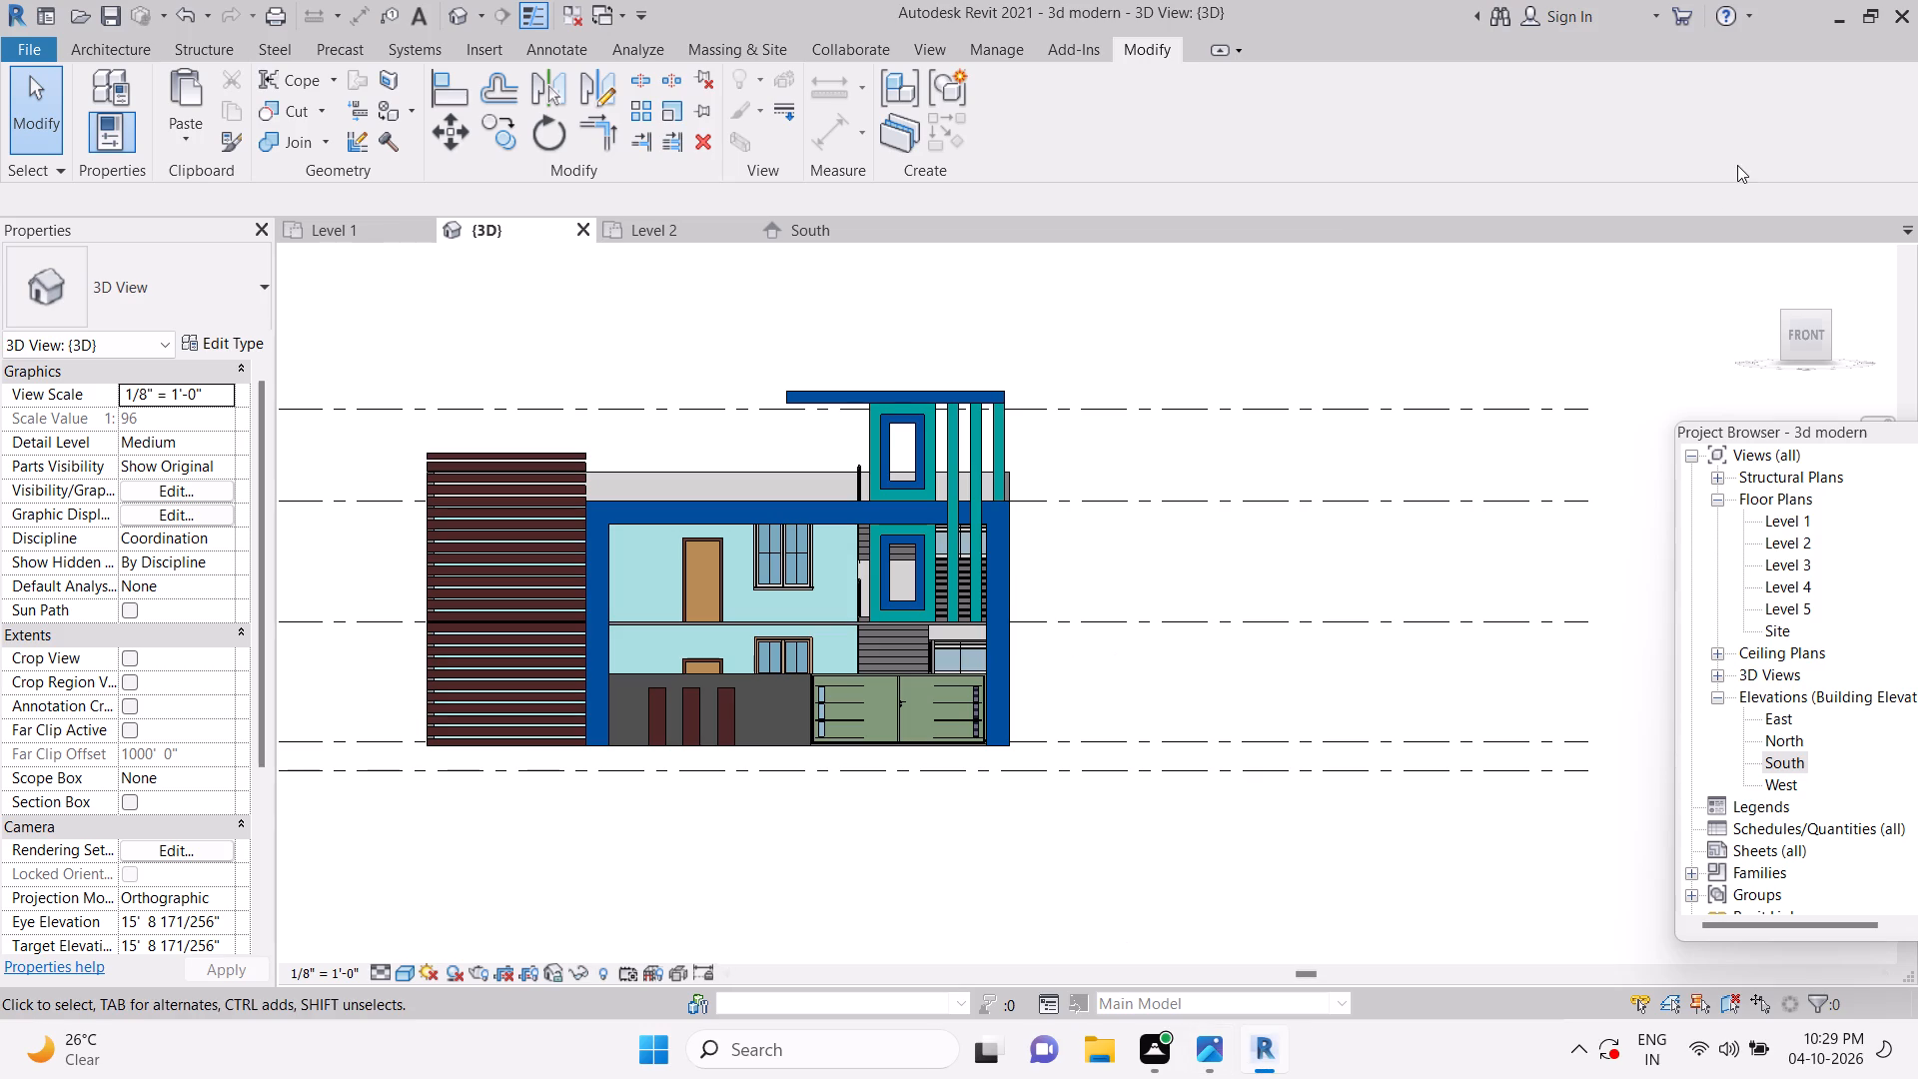
# Minimize the reference elevation image window and maximize the Revit window.
pyautogui.click(1865, 16)
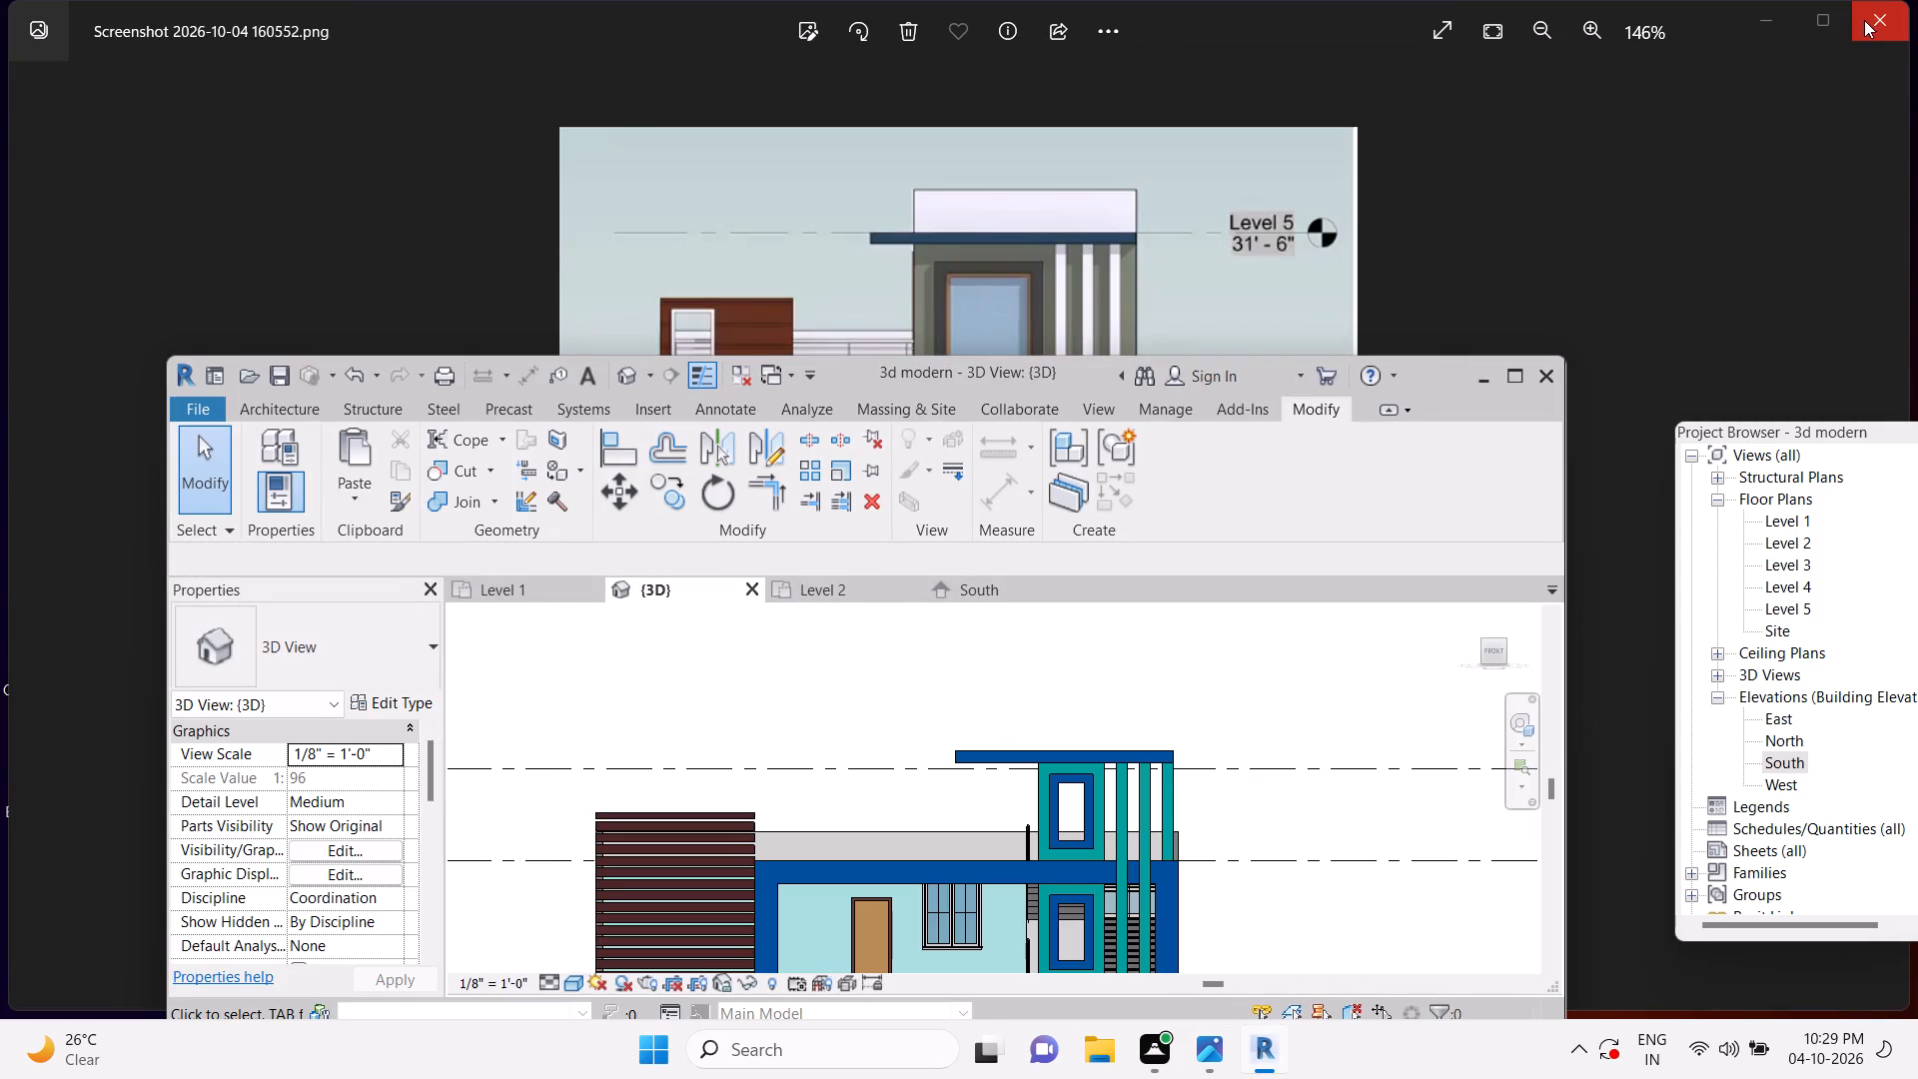
pyautogui.click(1749, 19)
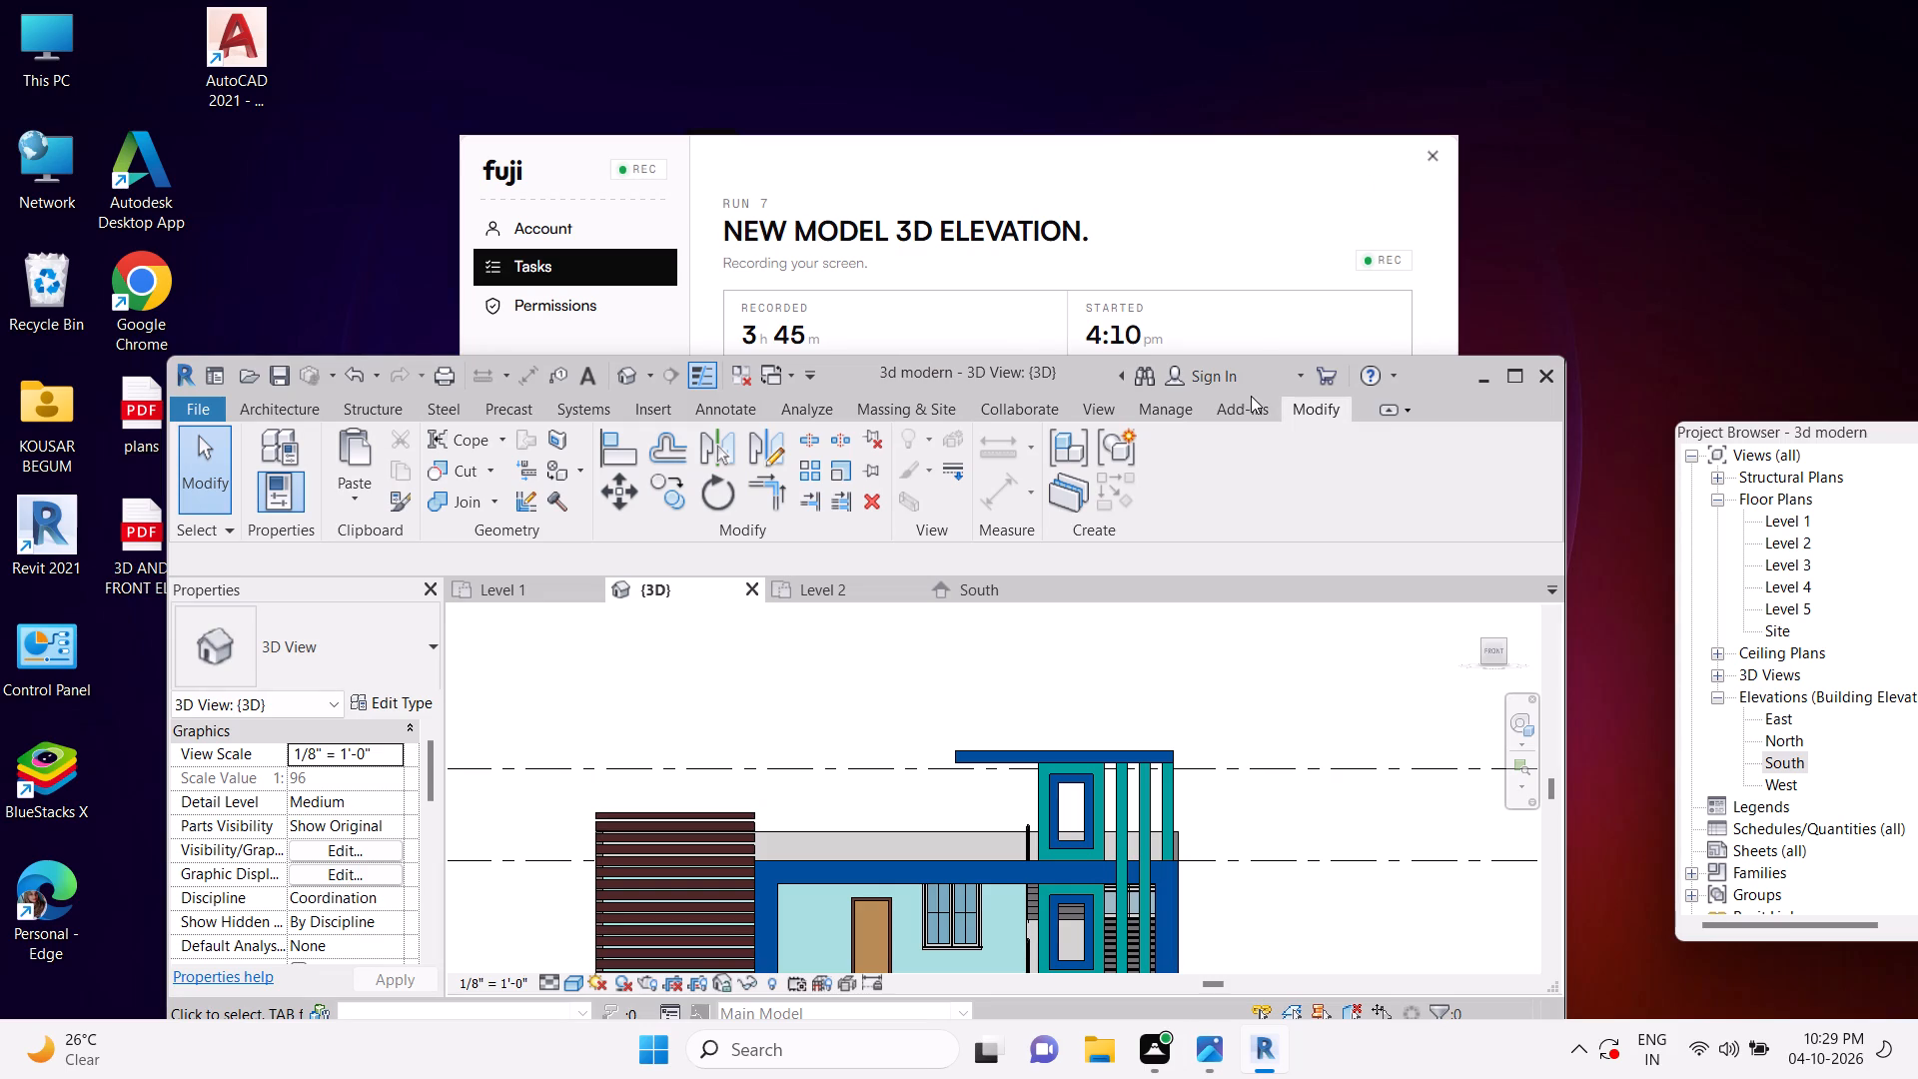
pyautogui.click(1520, 390)
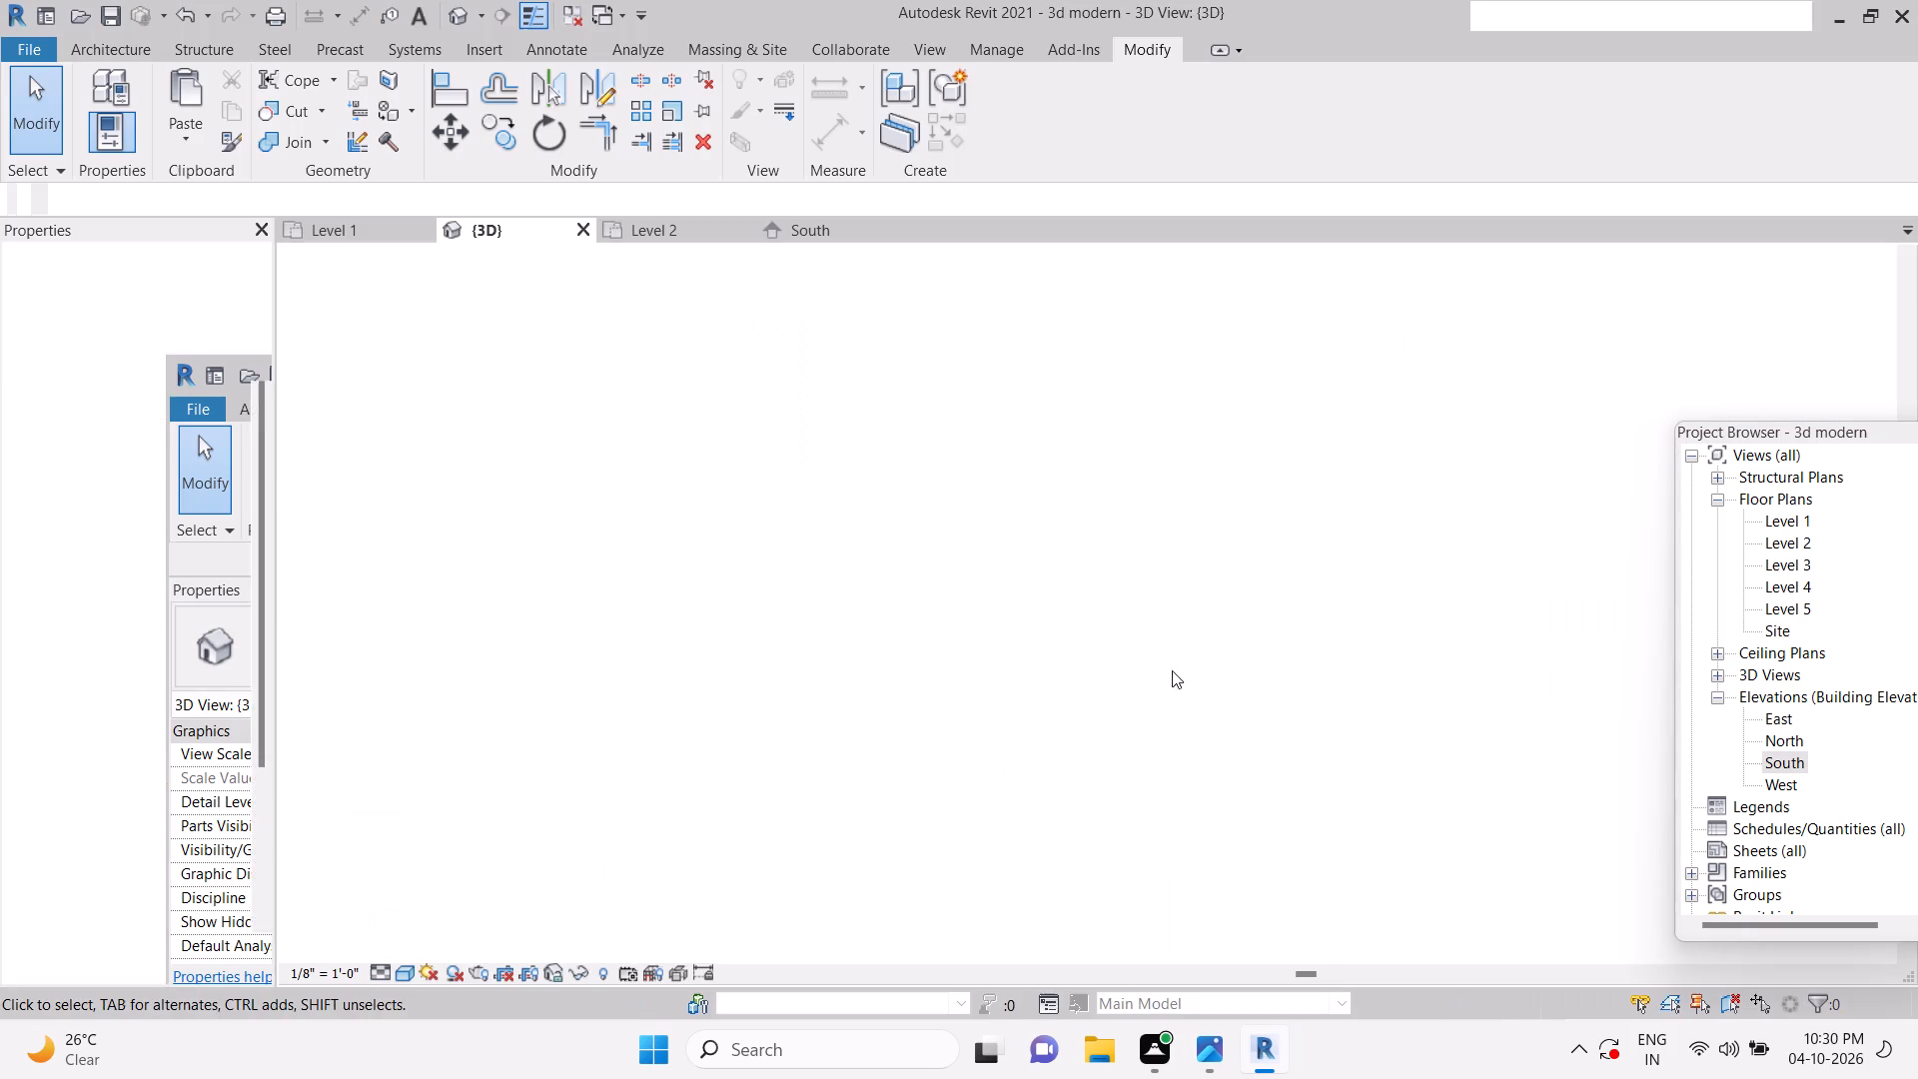
# Examine the painted front facade and its level lines in the front 3D view.
pyautogui.scroll(7, 899, 442)
pyautogui.press('Escape')
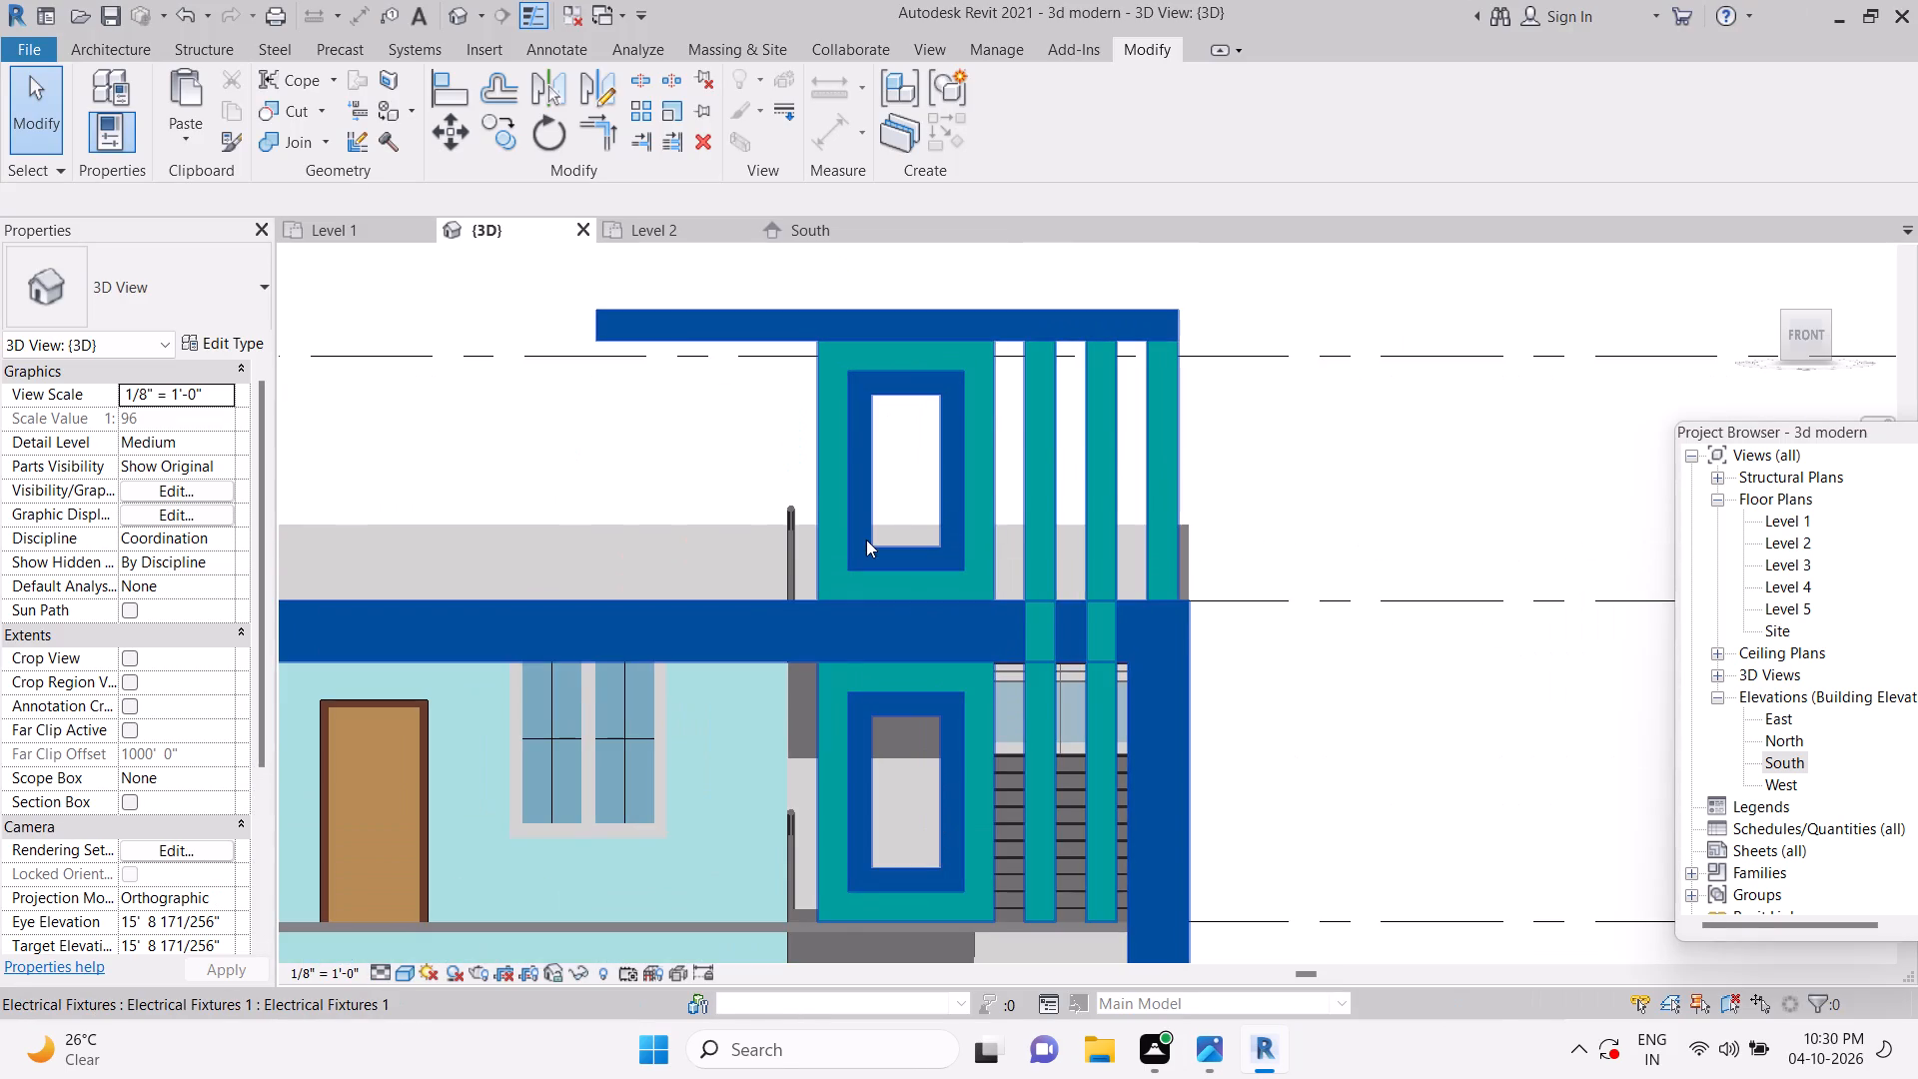
pyautogui.scroll(-3, 965, 705)
pyautogui.moveTo(947, 771); pyautogui.dragTo(1132, 590, button='middle')
pyautogui.scroll(-2, 1135, 585)
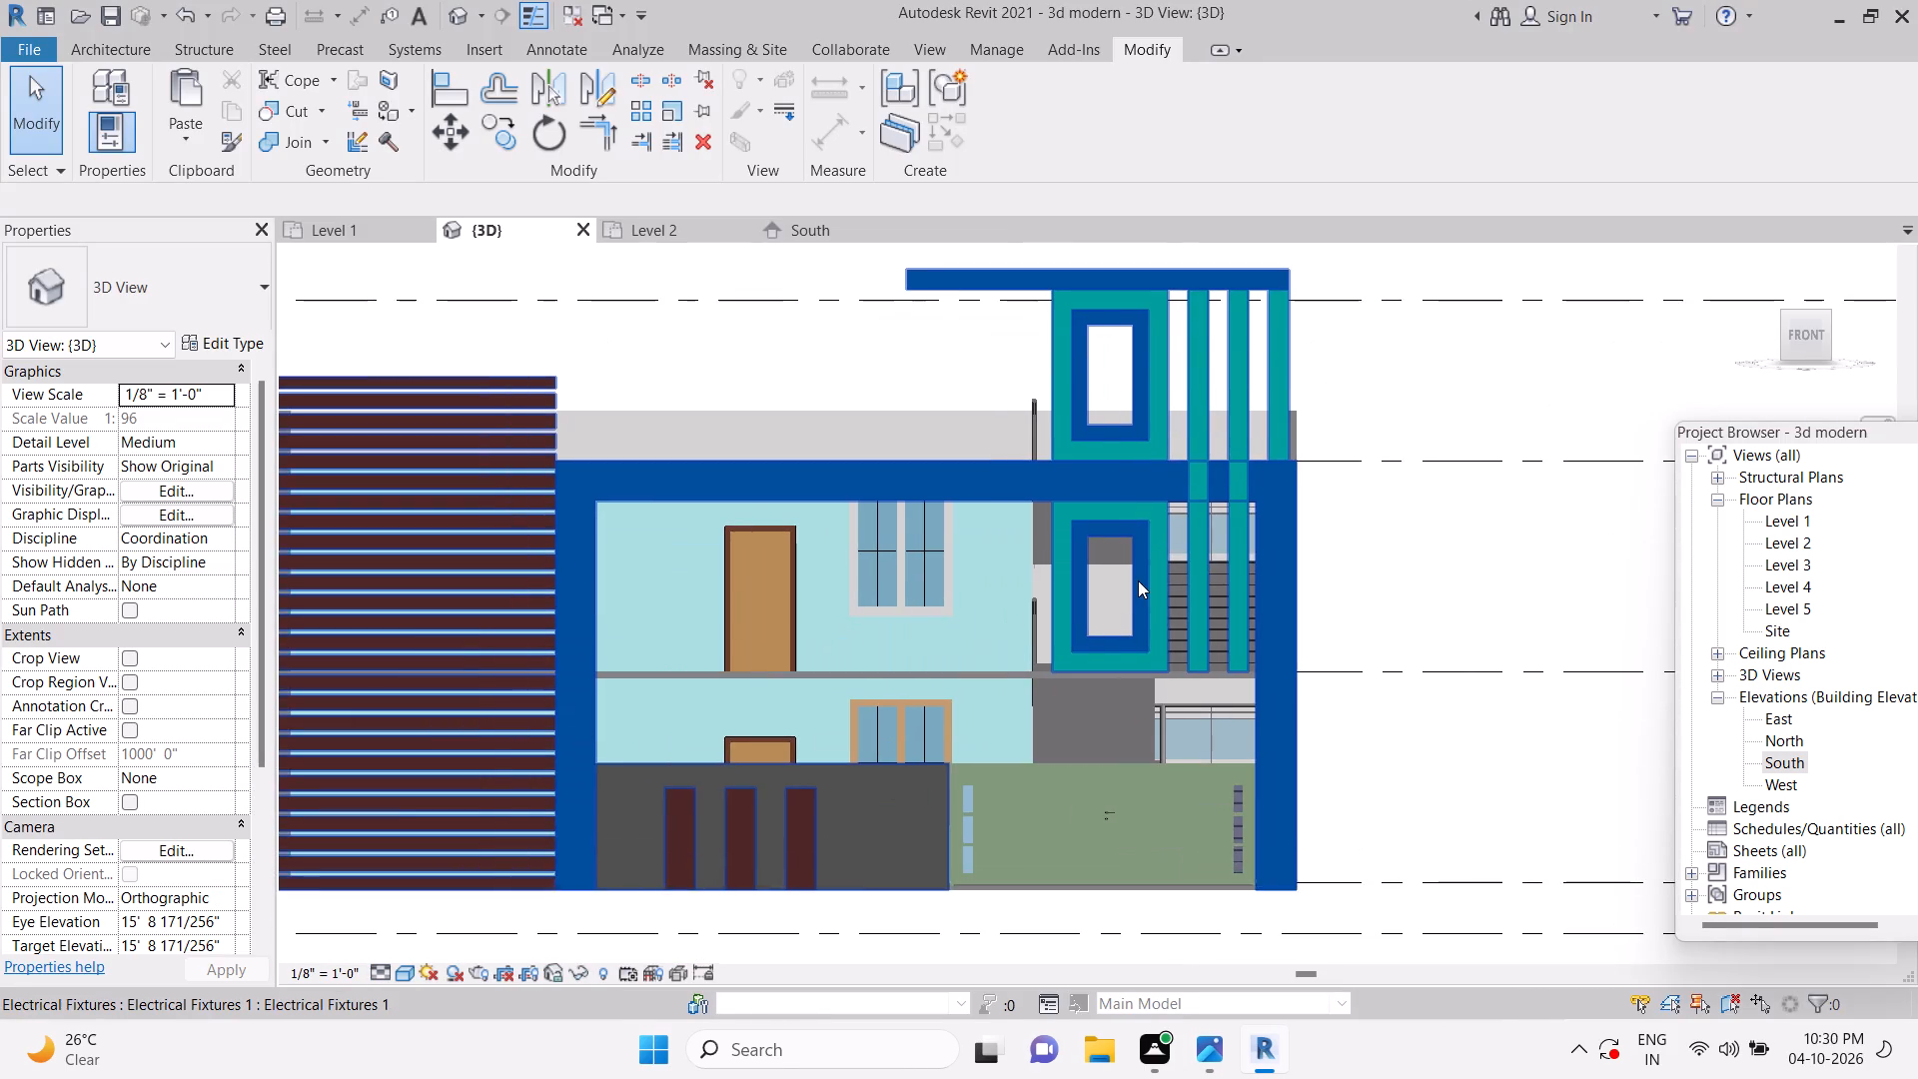
pyautogui.scroll(2, 1131, 543)
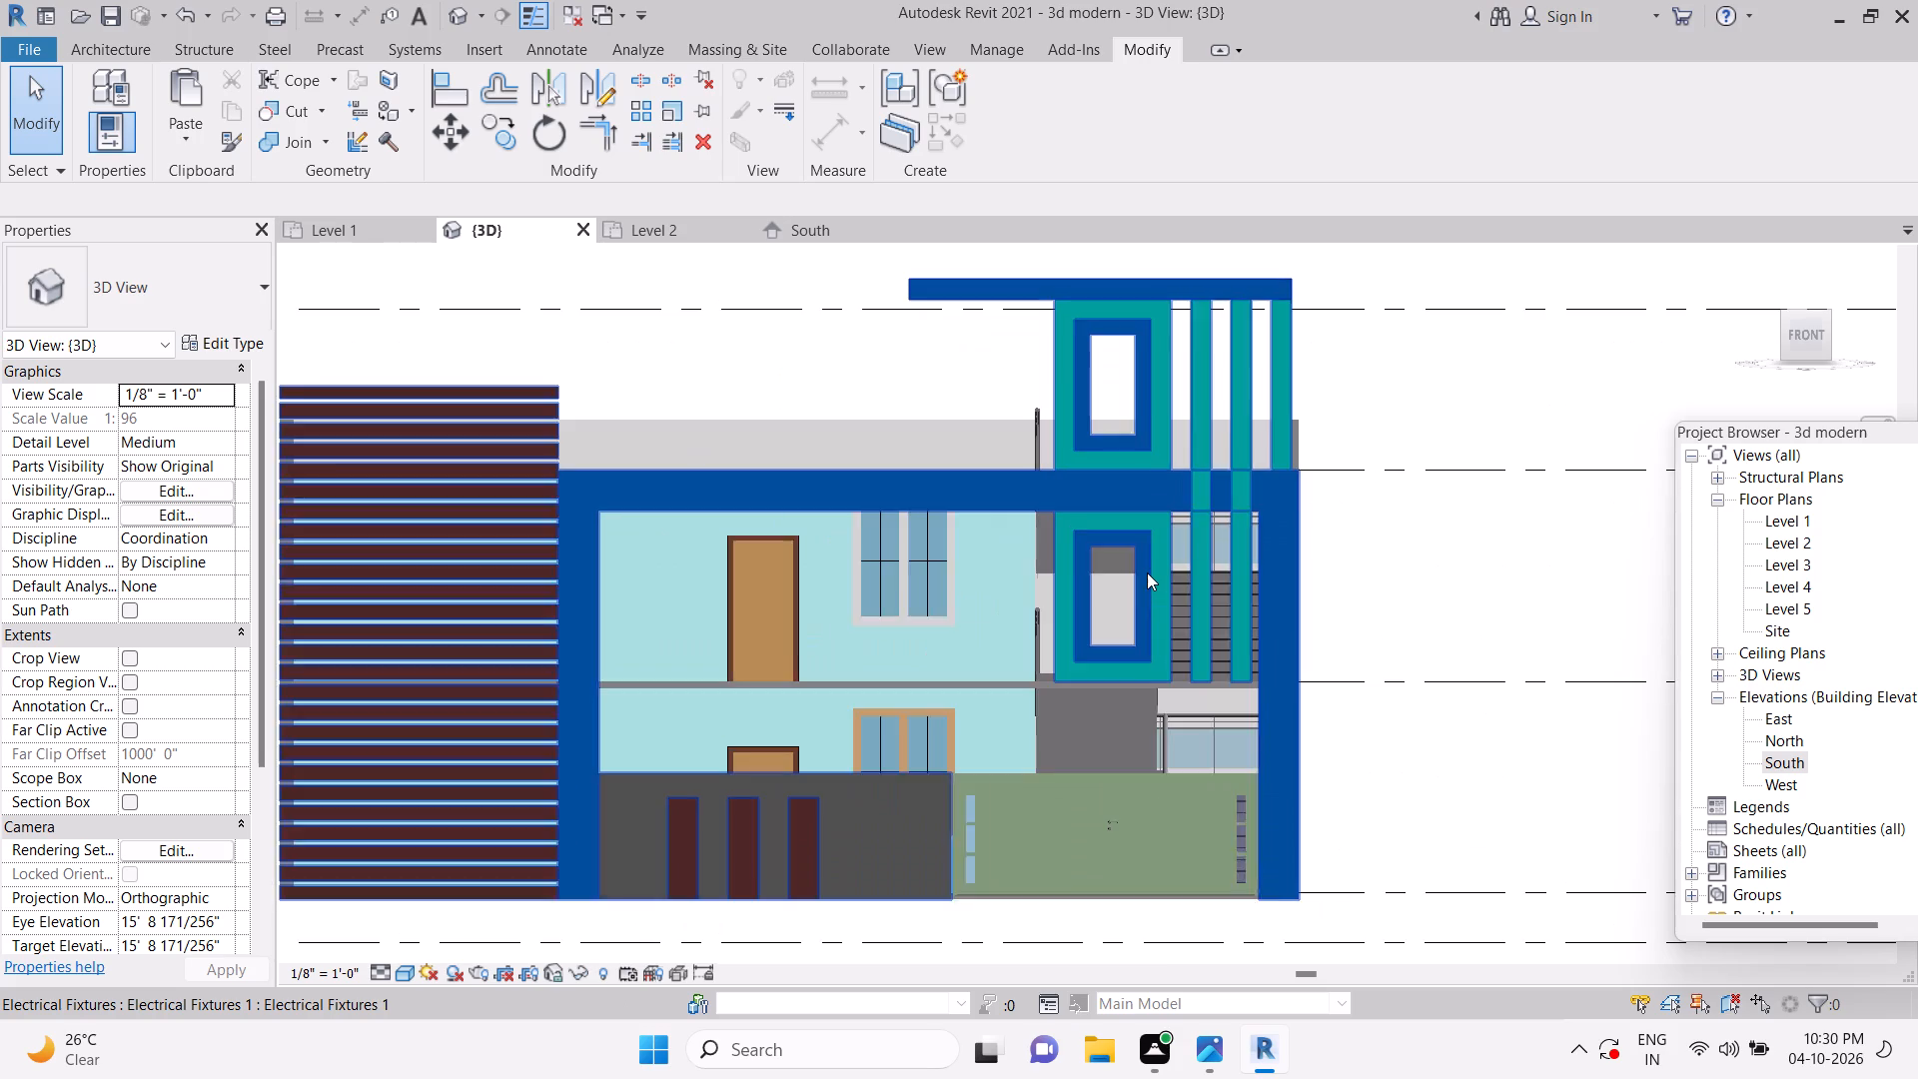
pyautogui.scroll(-4, 1362, 671)
pyautogui.moveTo(1379, 691); pyautogui.dragTo(990, 688, button='middle')
pyautogui.scroll(1, 1291, 690)
pyautogui.scroll(-3, 1289, 676)
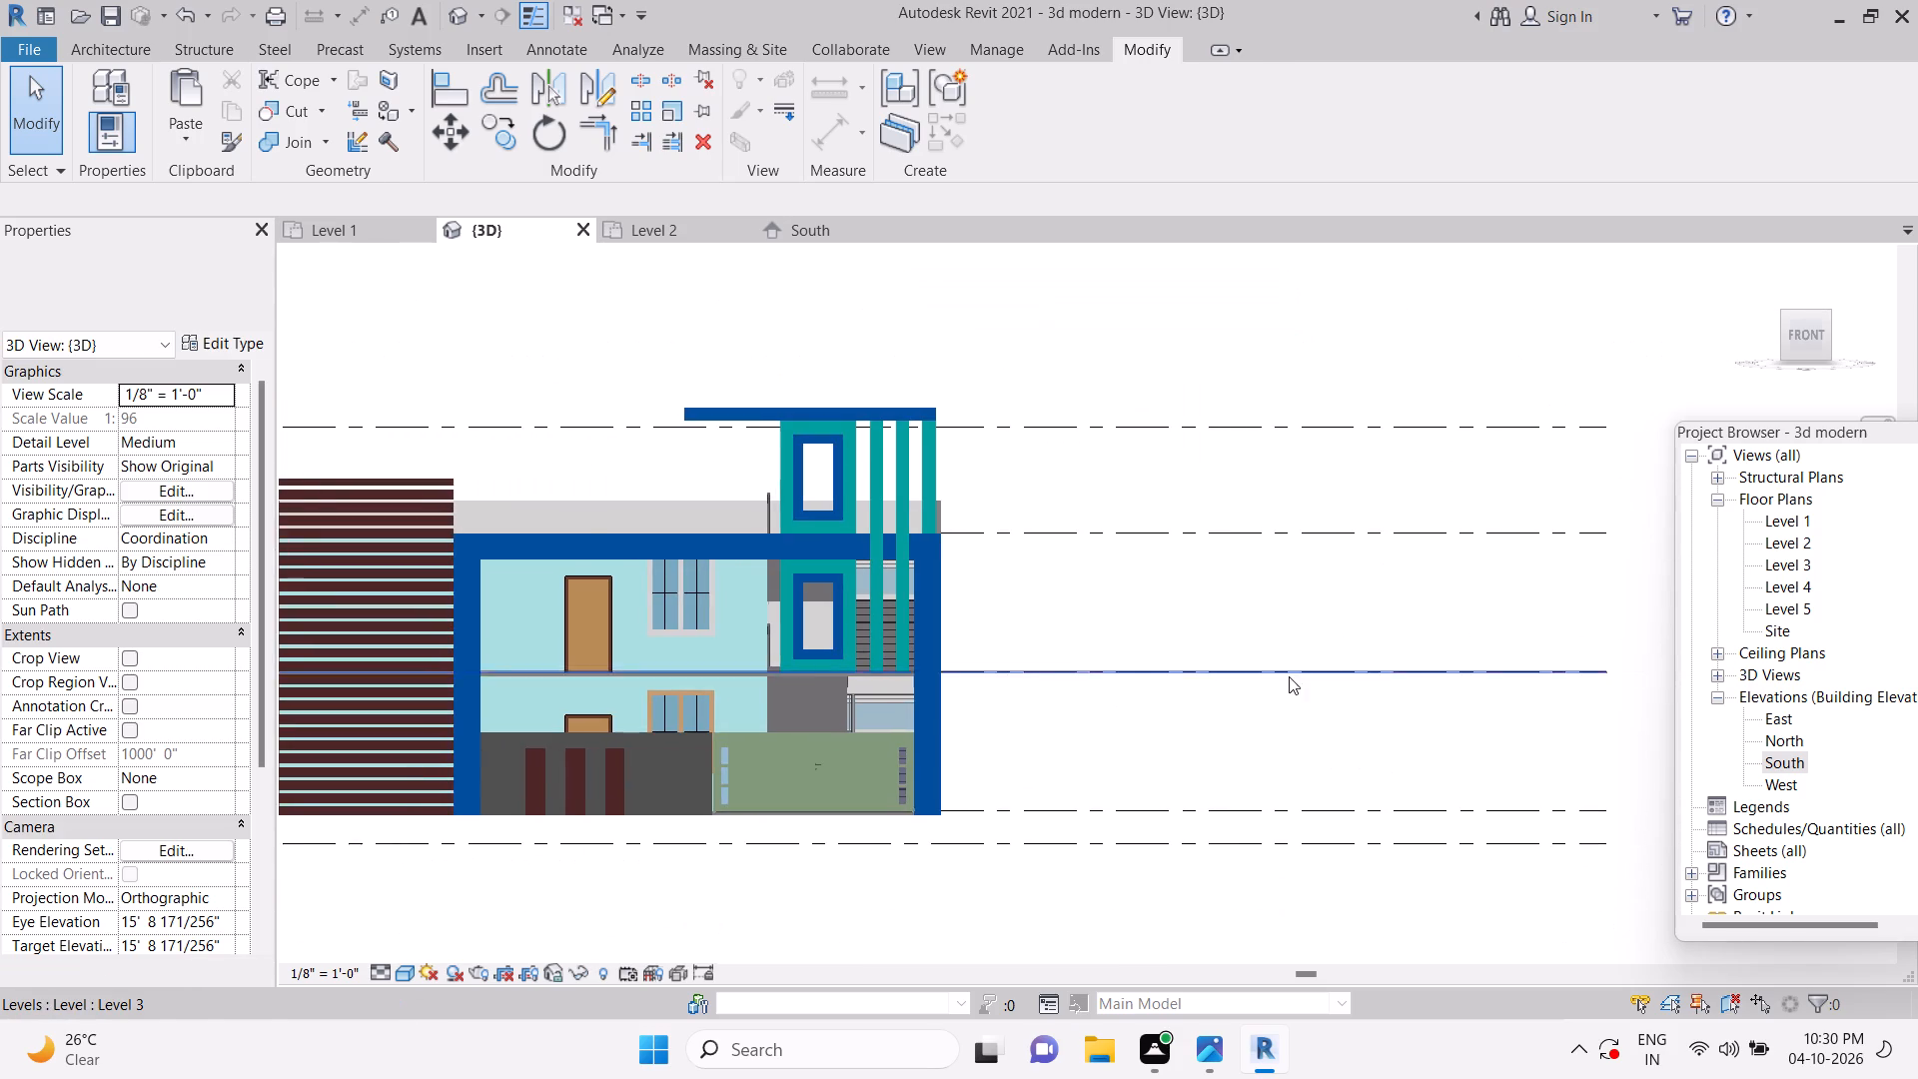
pyautogui.scroll(-1, 885, 695)
pyautogui.moveTo(664, 707); pyautogui.dragTo(1253, 680, button='middle')
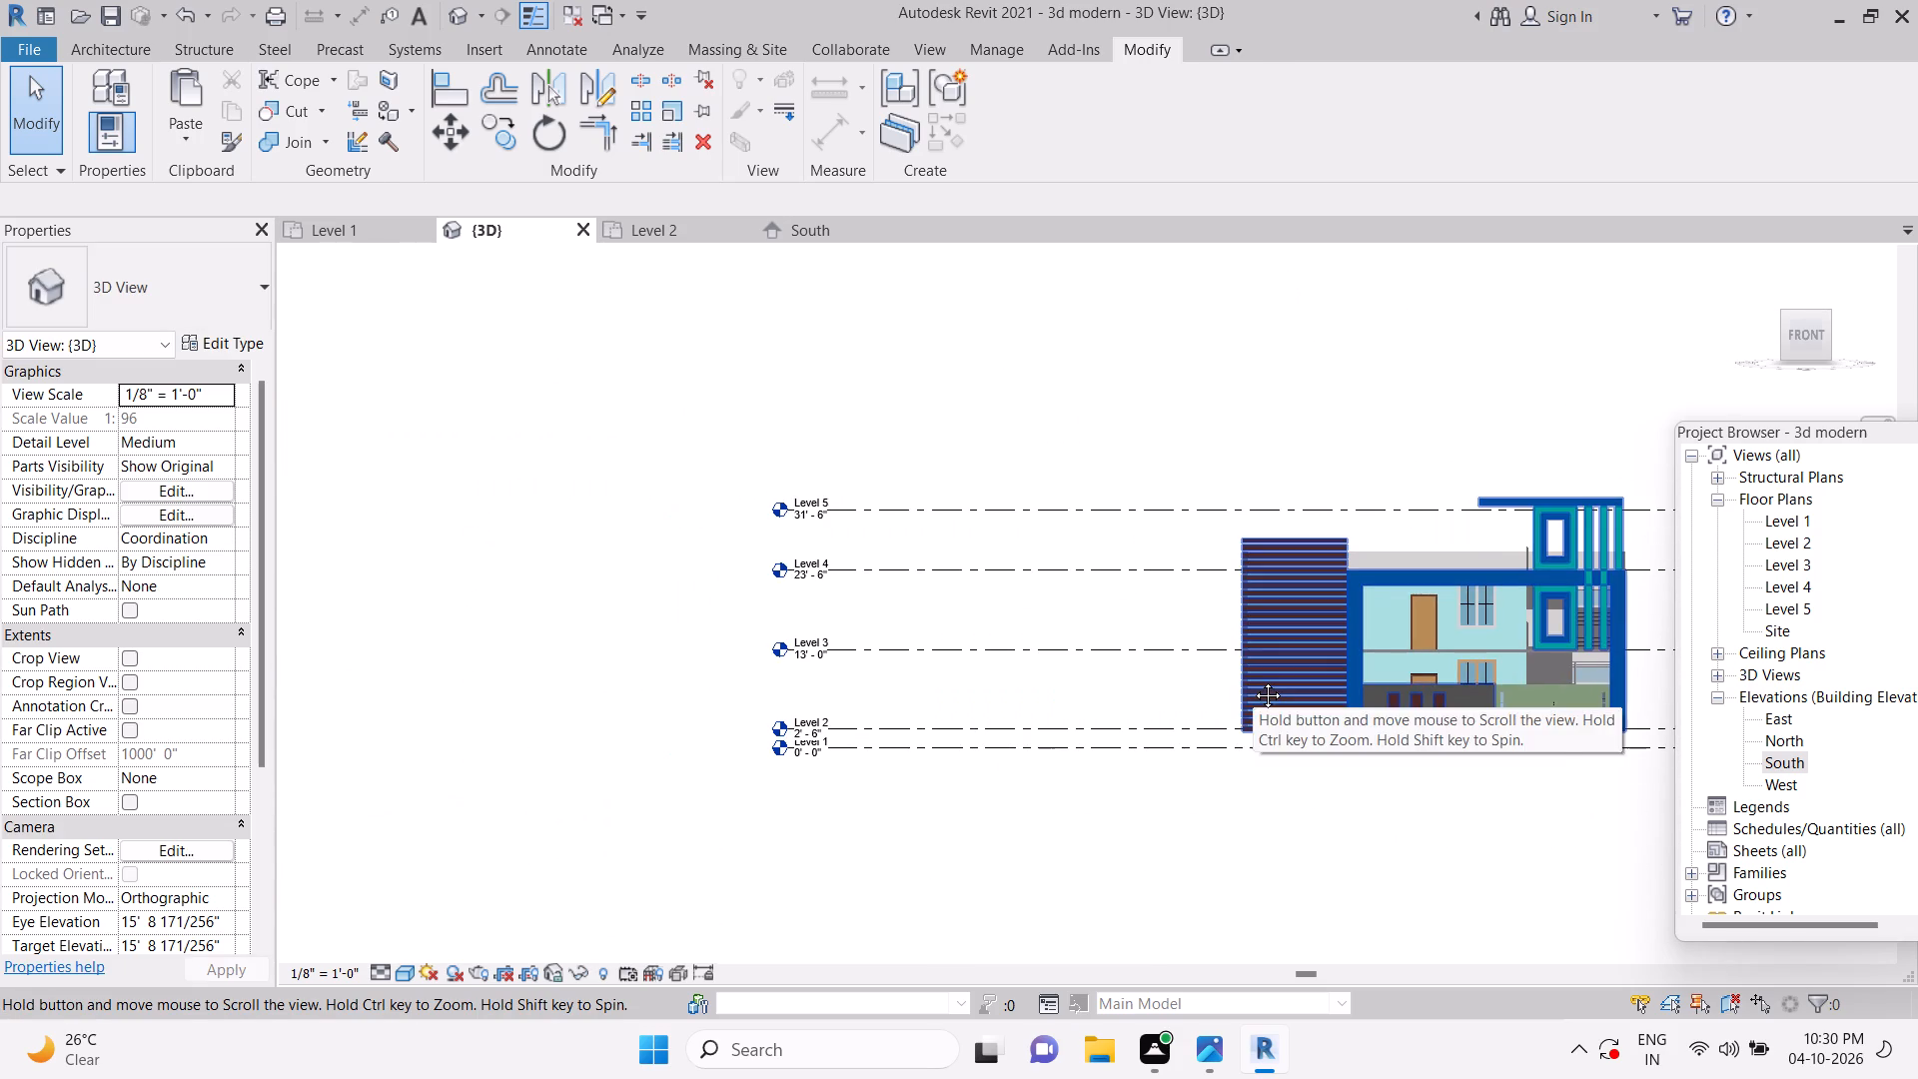
pyautogui.moveTo(1253, 680); pyautogui.dragTo(1084, 691, button='middle')
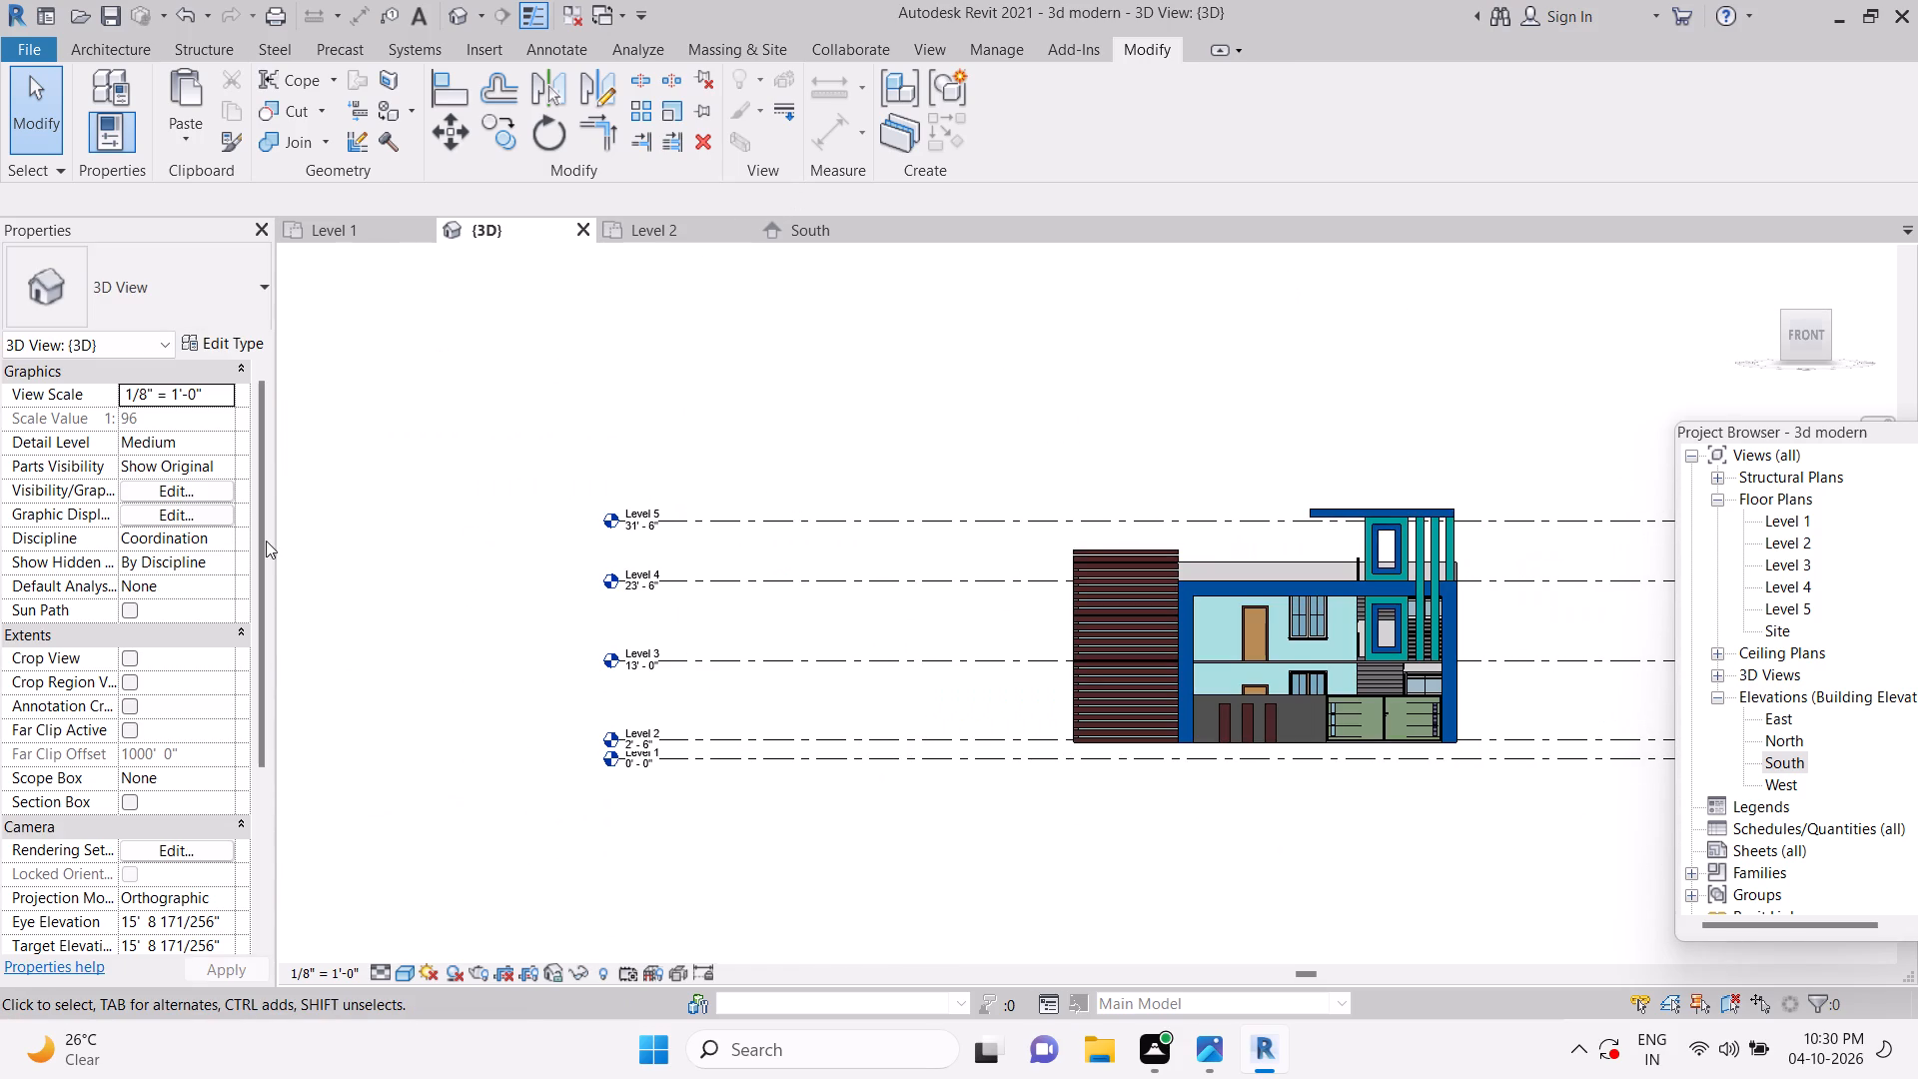
# Open the Level 3 floor plan.
pyautogui.doubleClick(1802, 567)
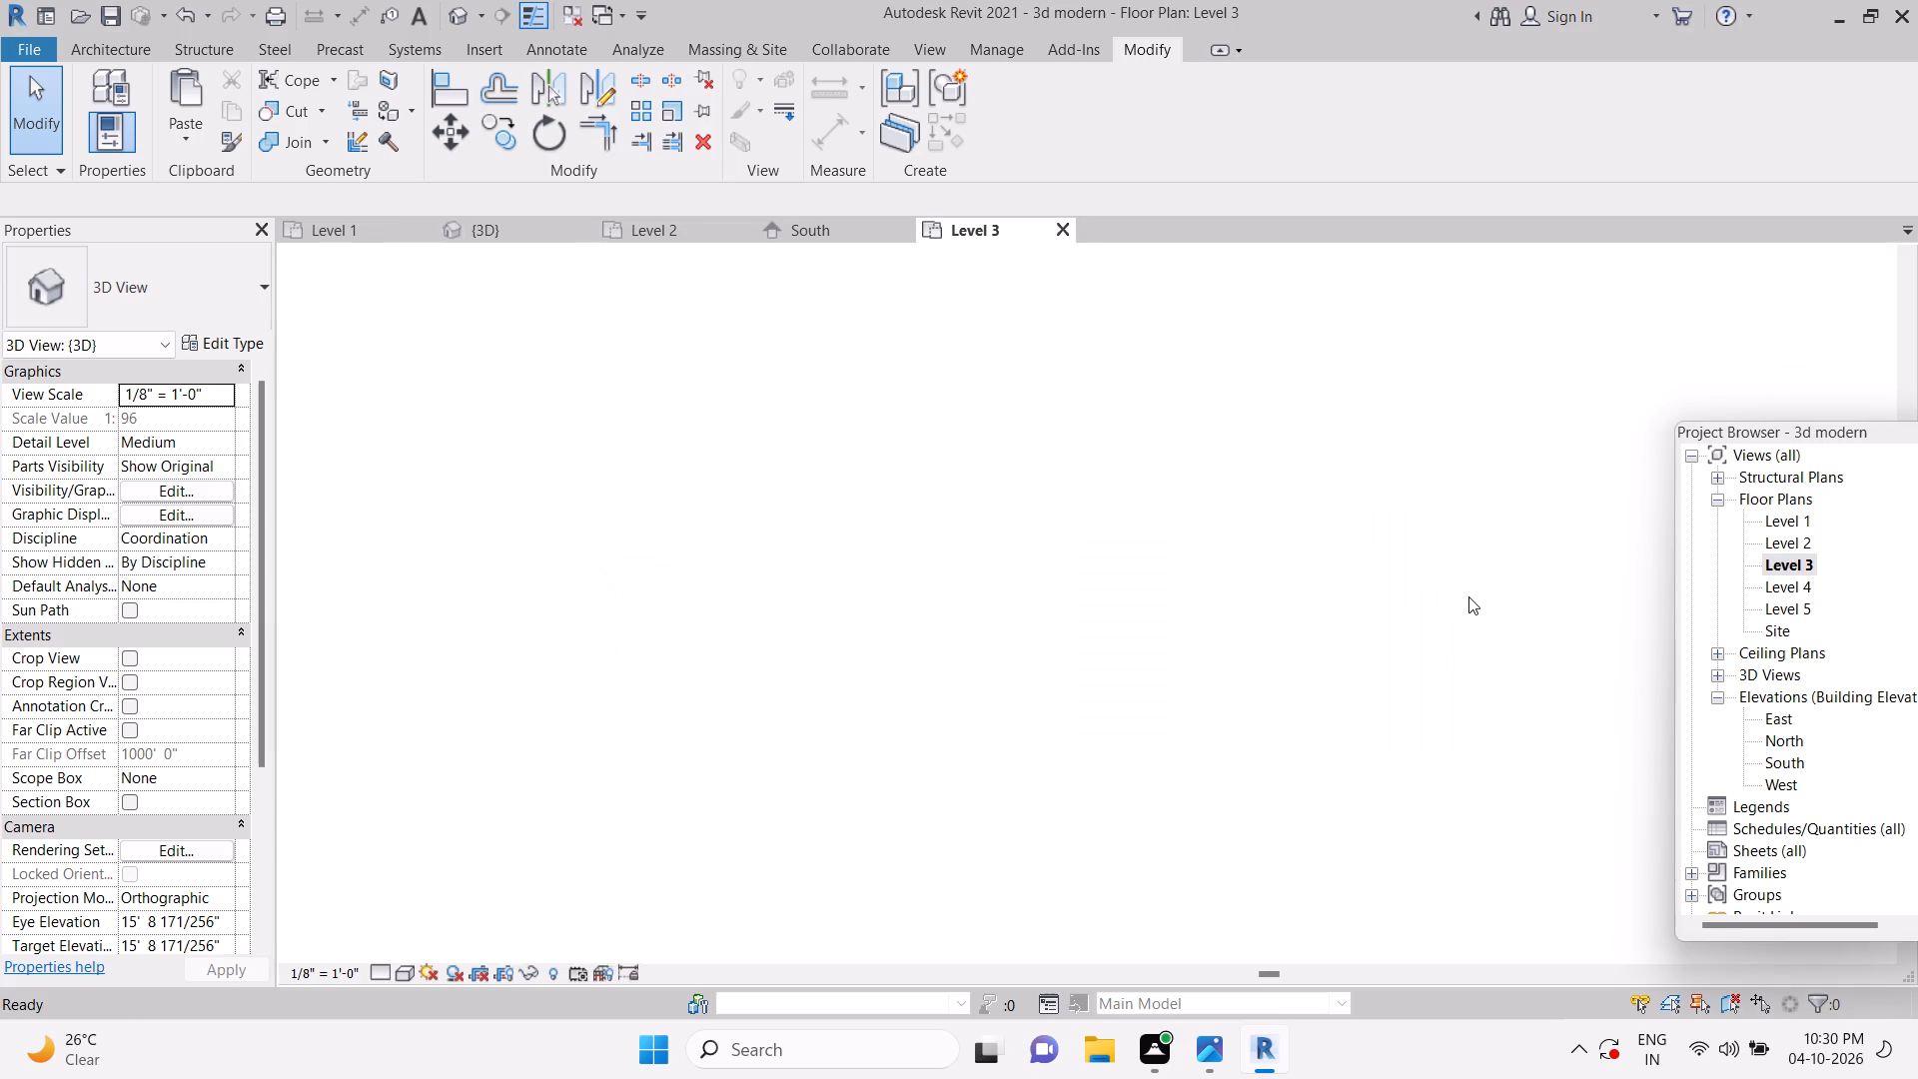
# Draw a Curtain Wall 1 wall about 2'-6" long along the window frame piece at the front of the Level 3 plan.
pyautogui.scroll(10, 1165, 698)
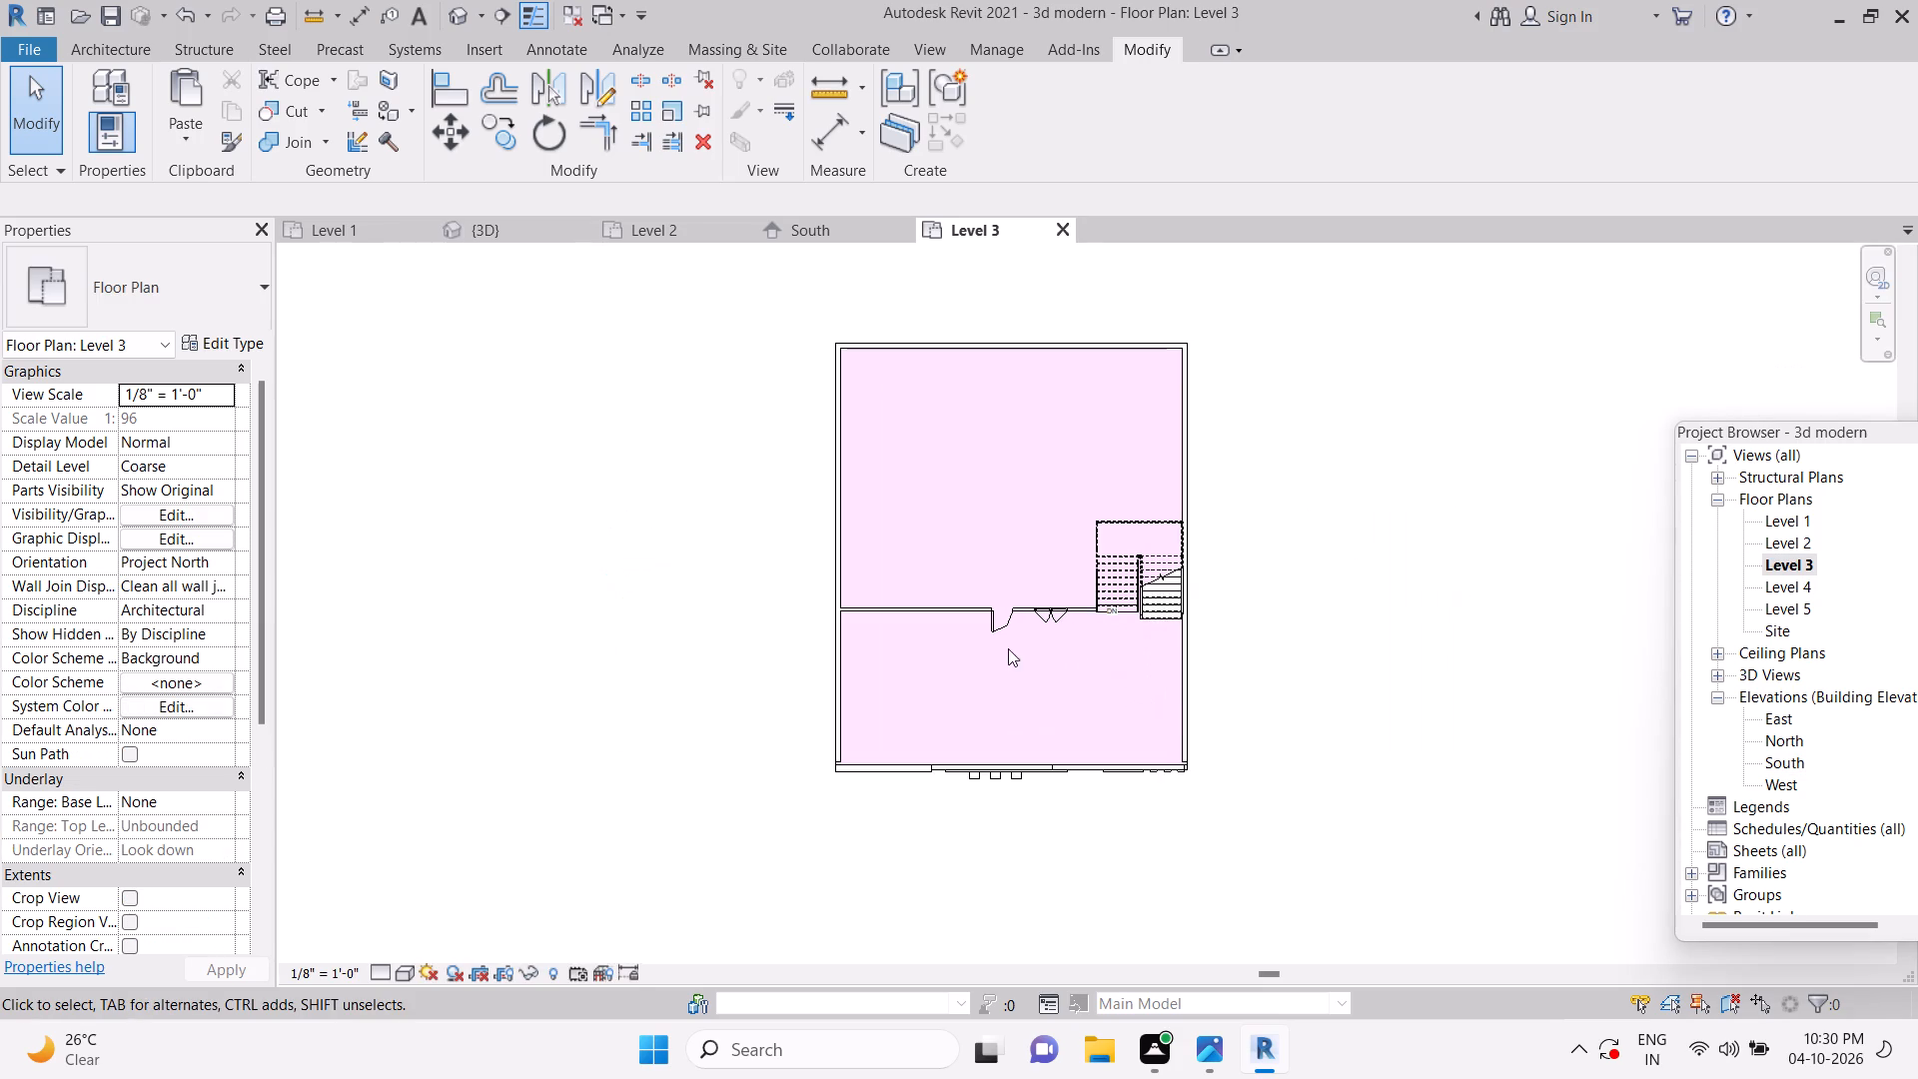
pyautogui.click(86, 55)
pyautogui.click(119, 93)
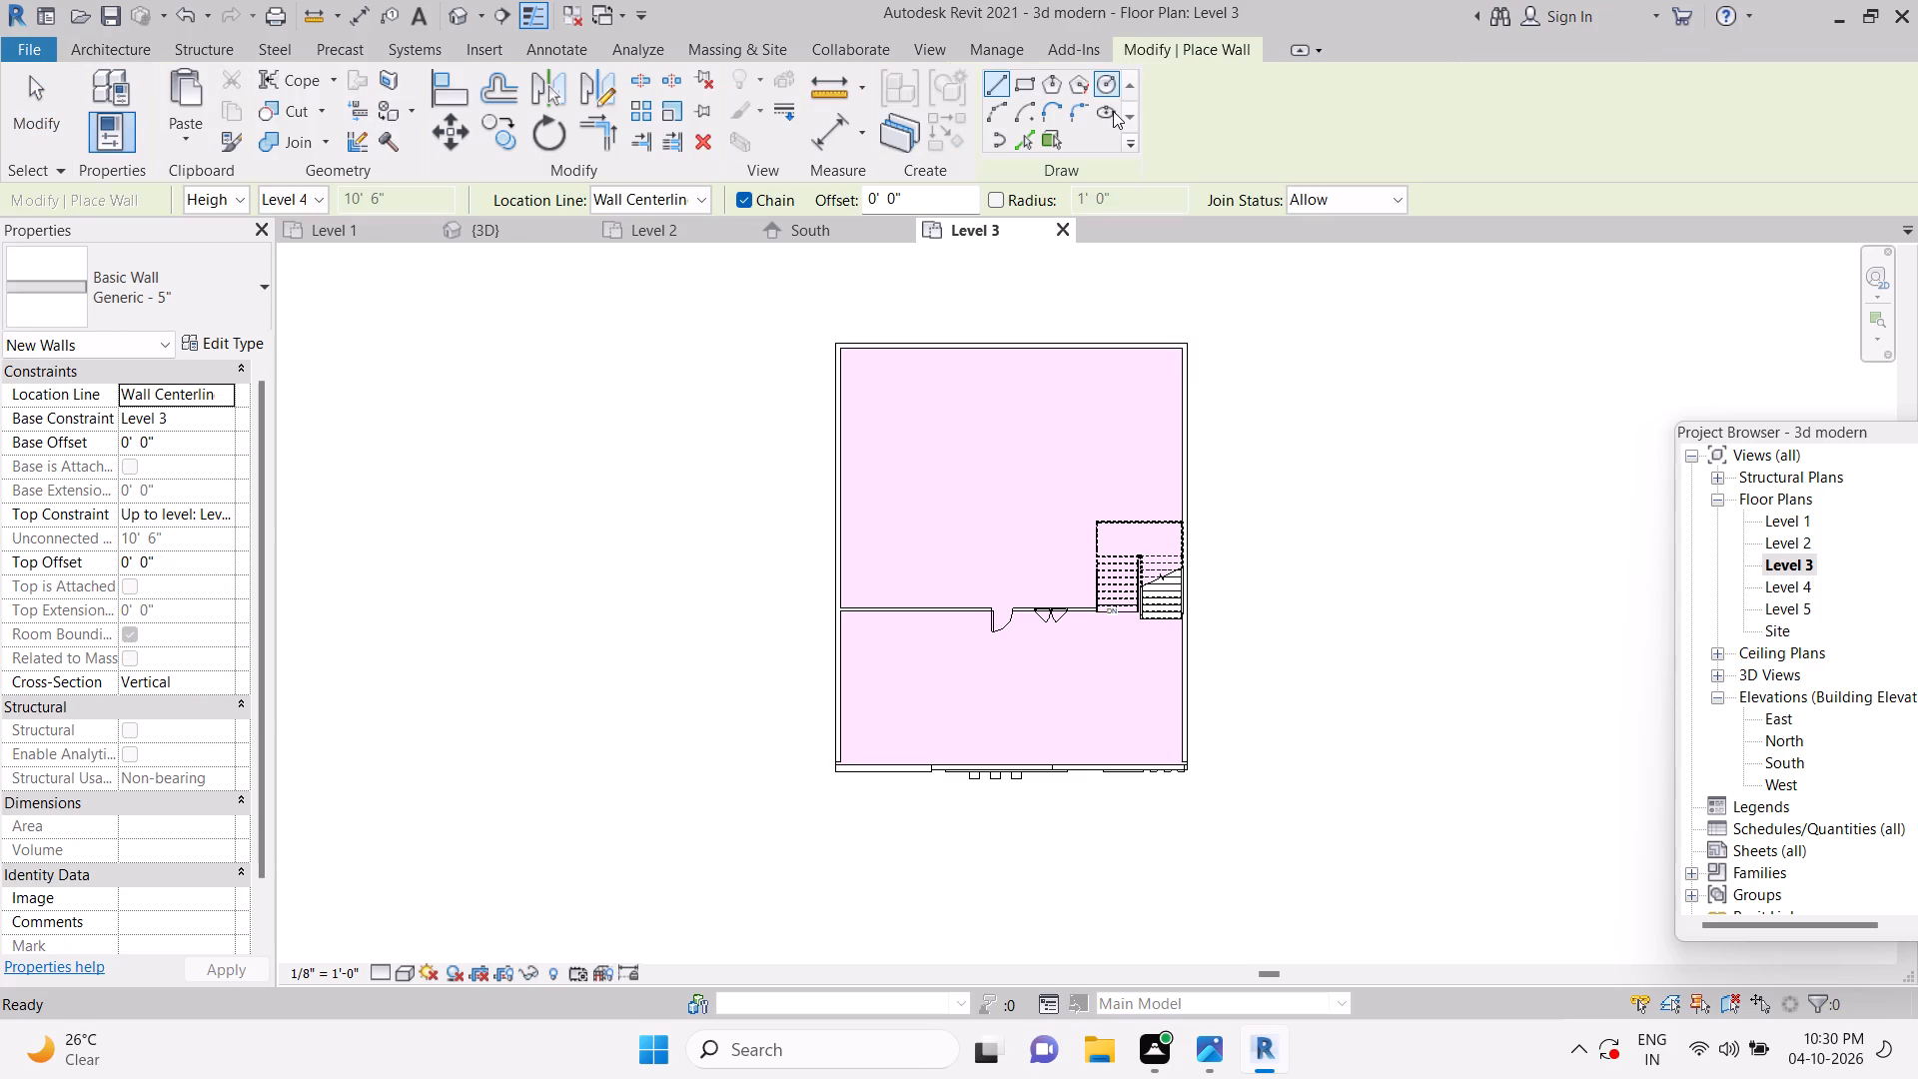
pyautogui.click(164, 295)
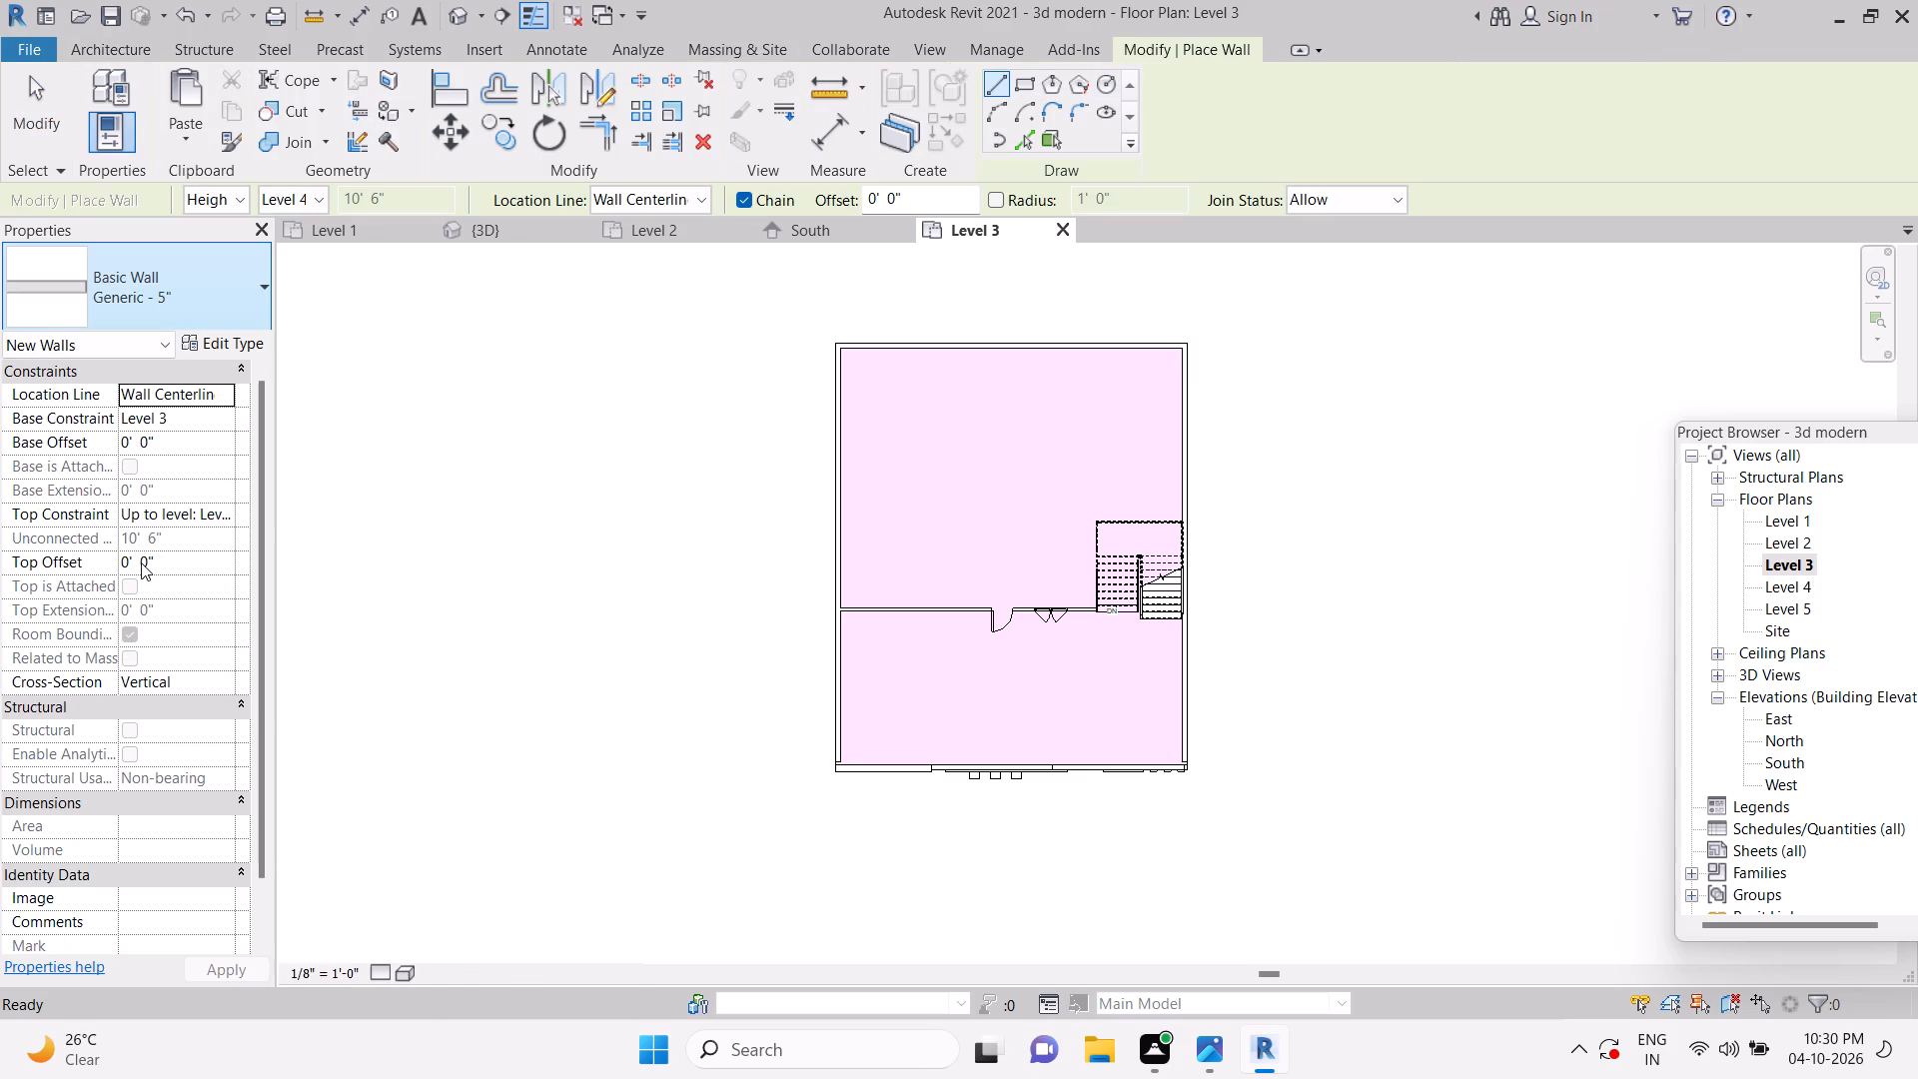
pyautogui.scroll(-12, 149, 582)
pyautogui.scroll(-15, 159, 612)
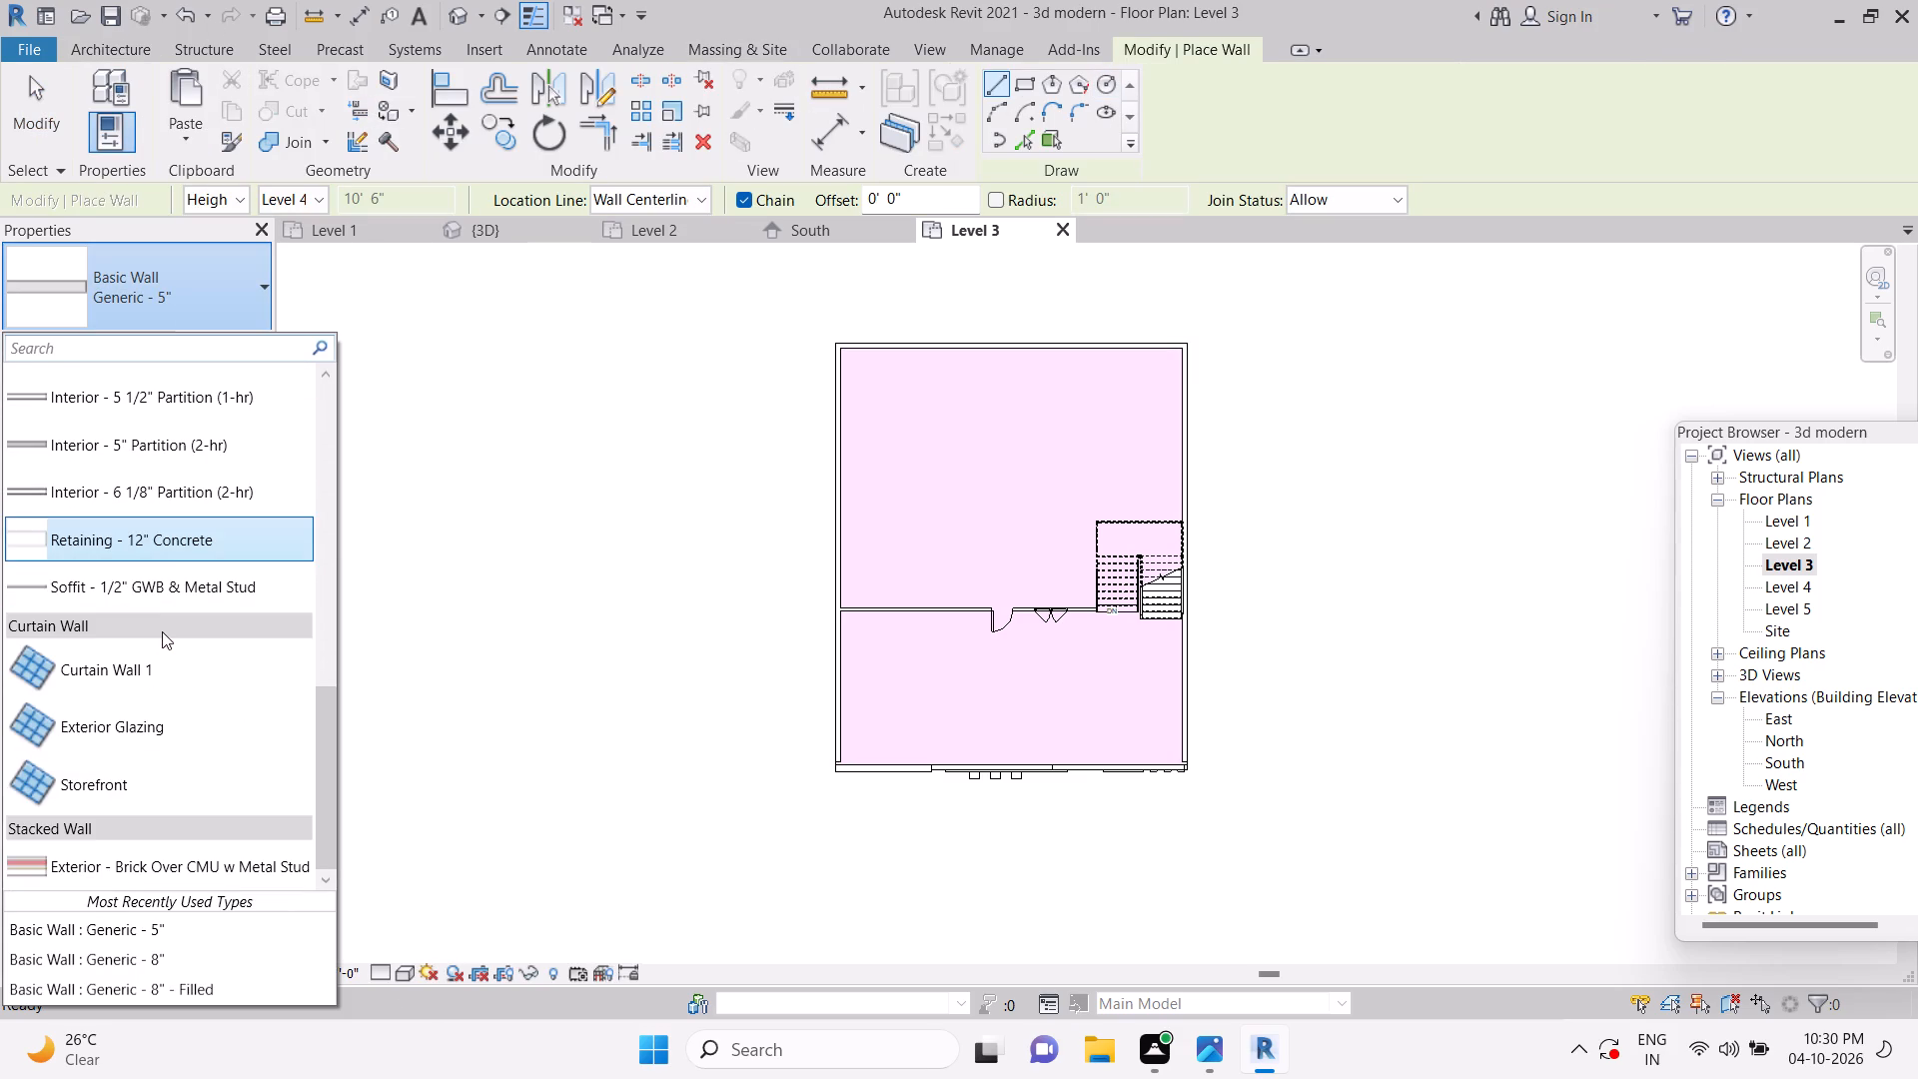
pyautogui.click(140, 667)
pyautogui.scroll(7, 1093, 770)
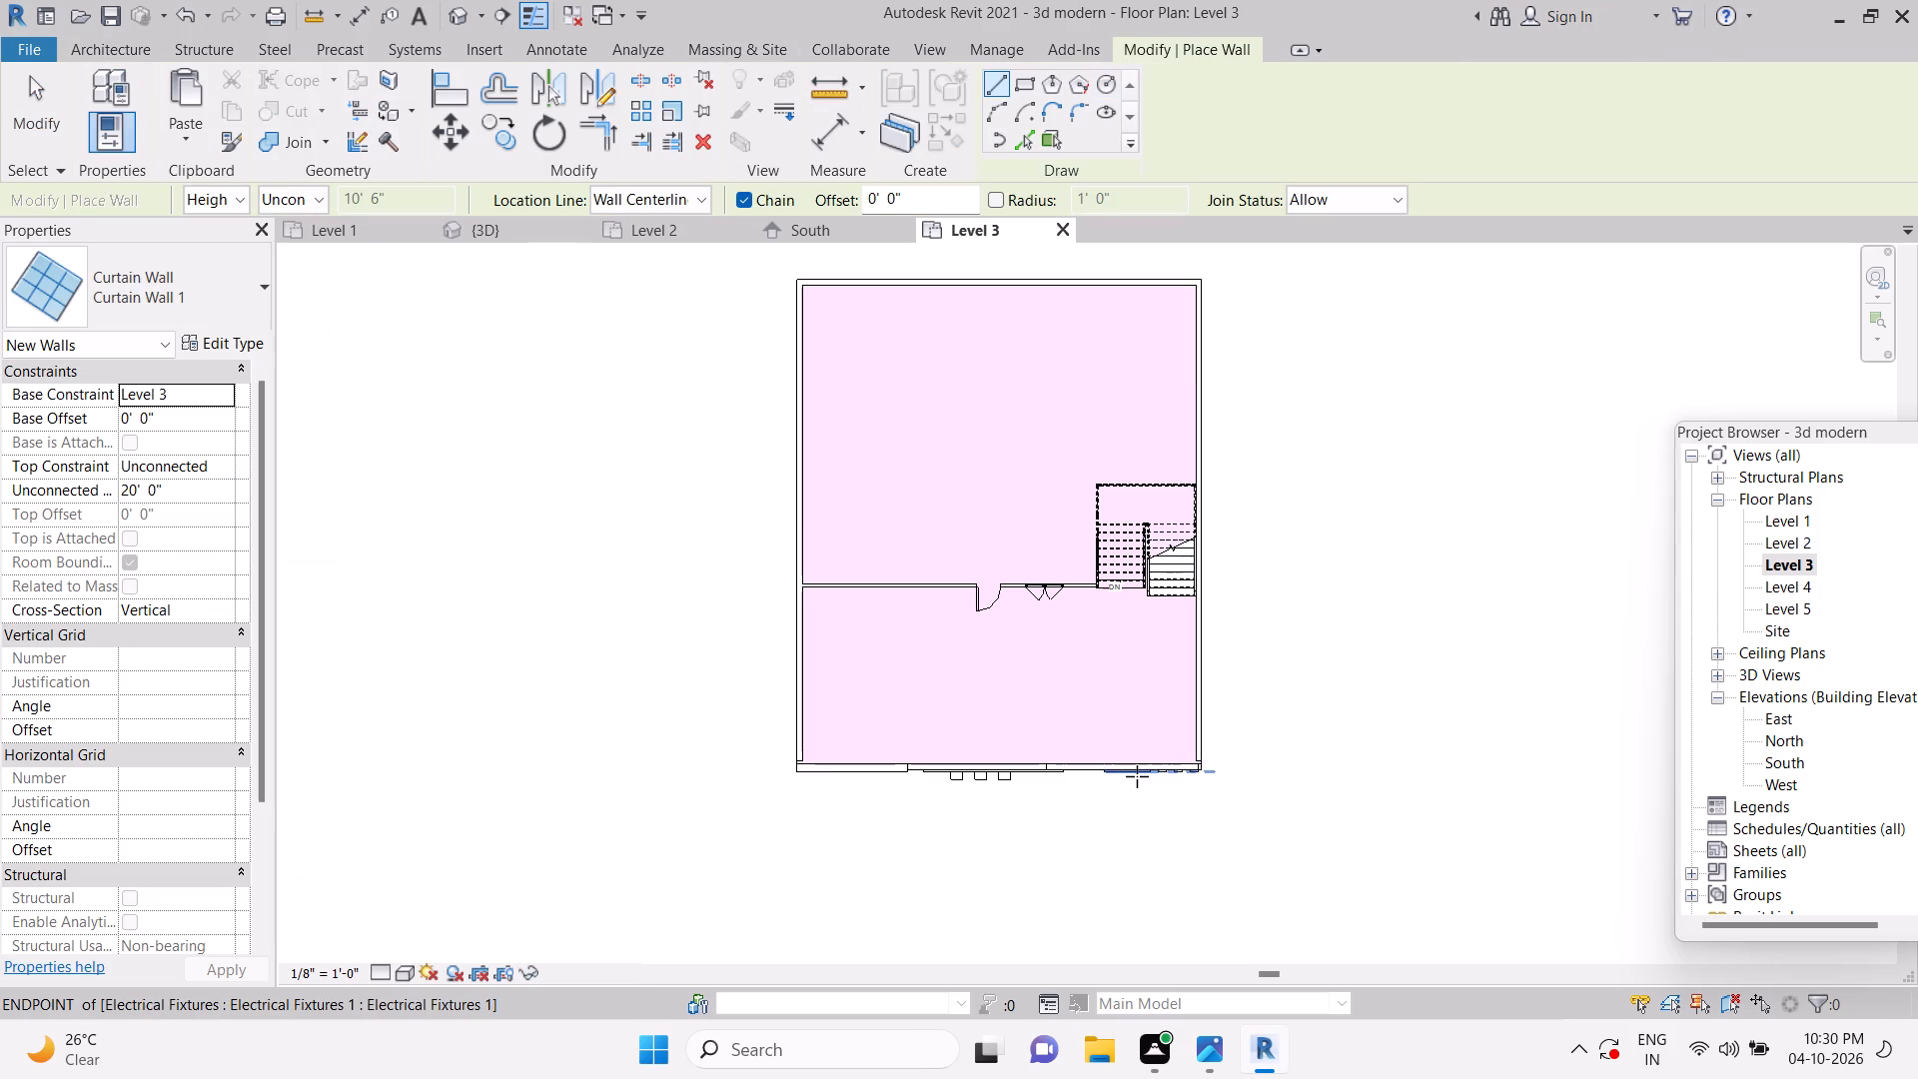
pyautogui.scroll(14, 1137, 776)
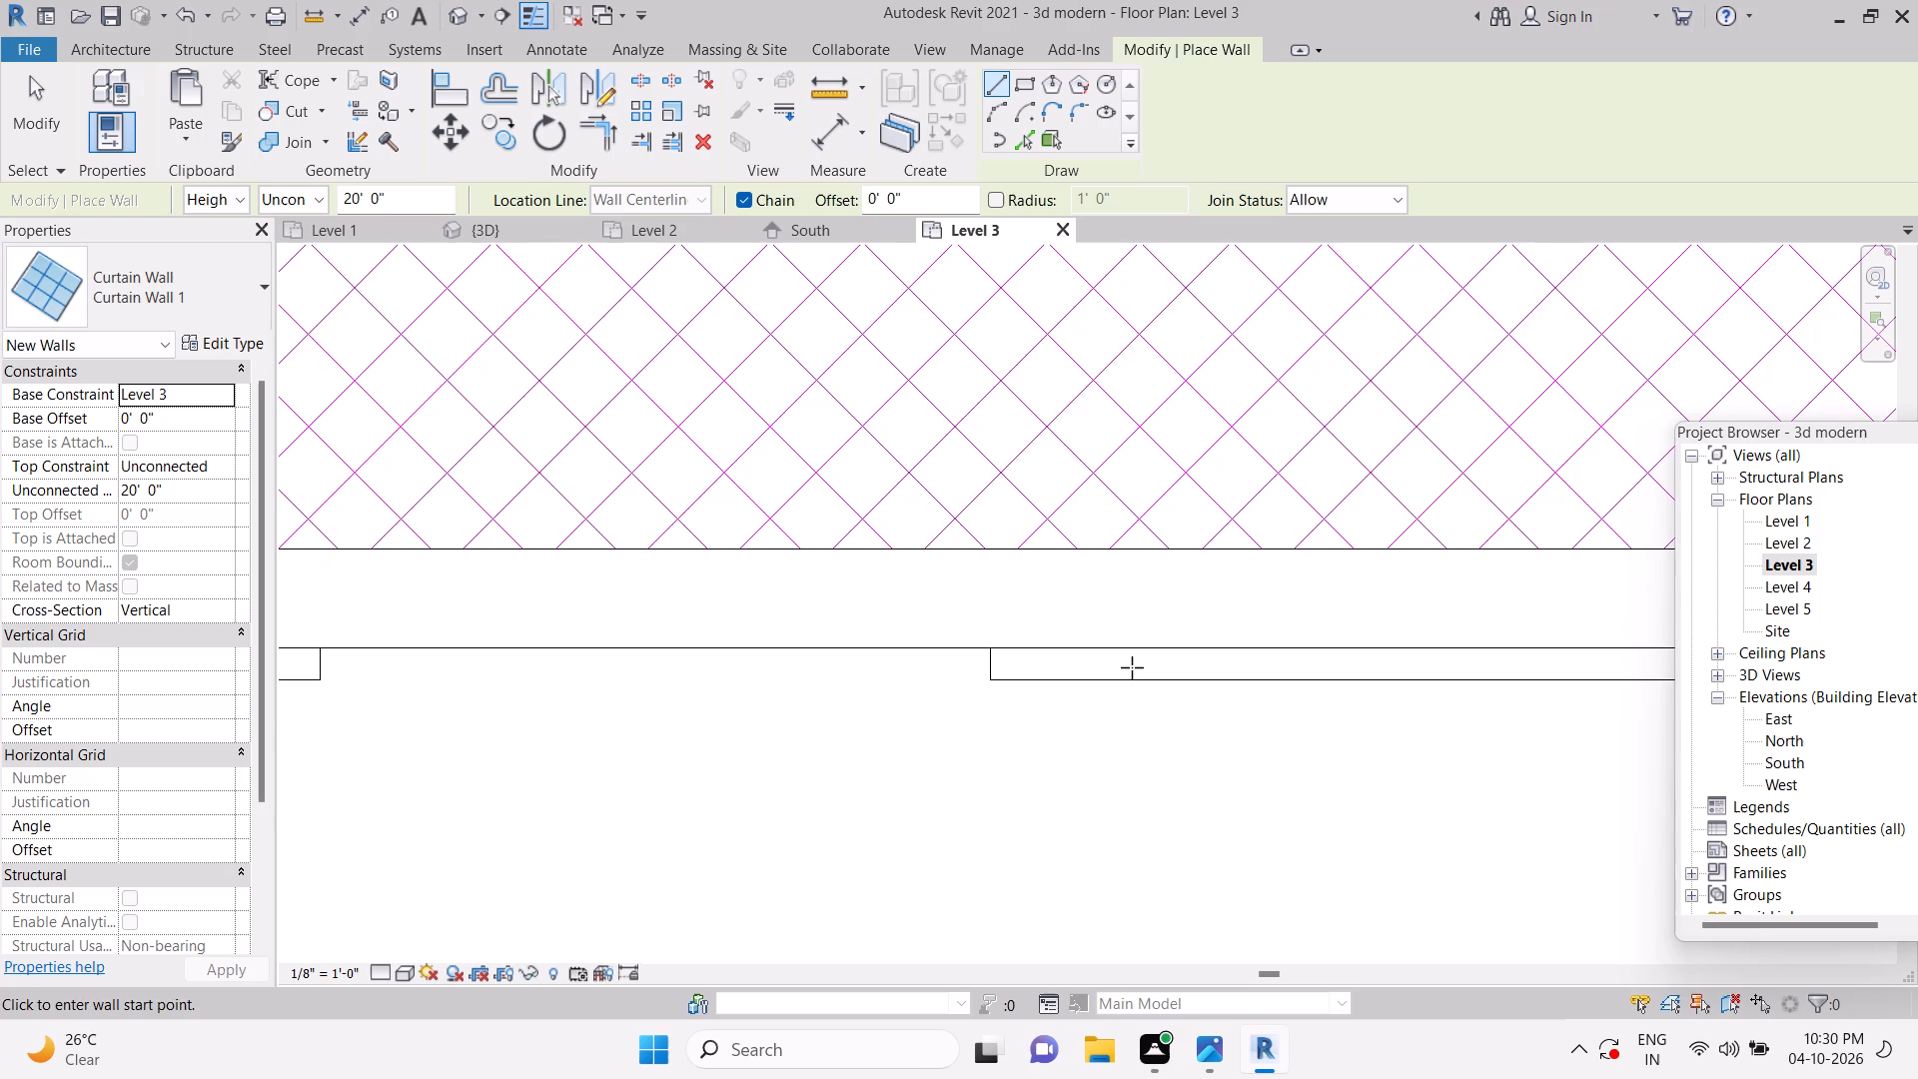
pyautogui.click(1132, 667)
pyautogui.scroll(-4, 1132, 667)
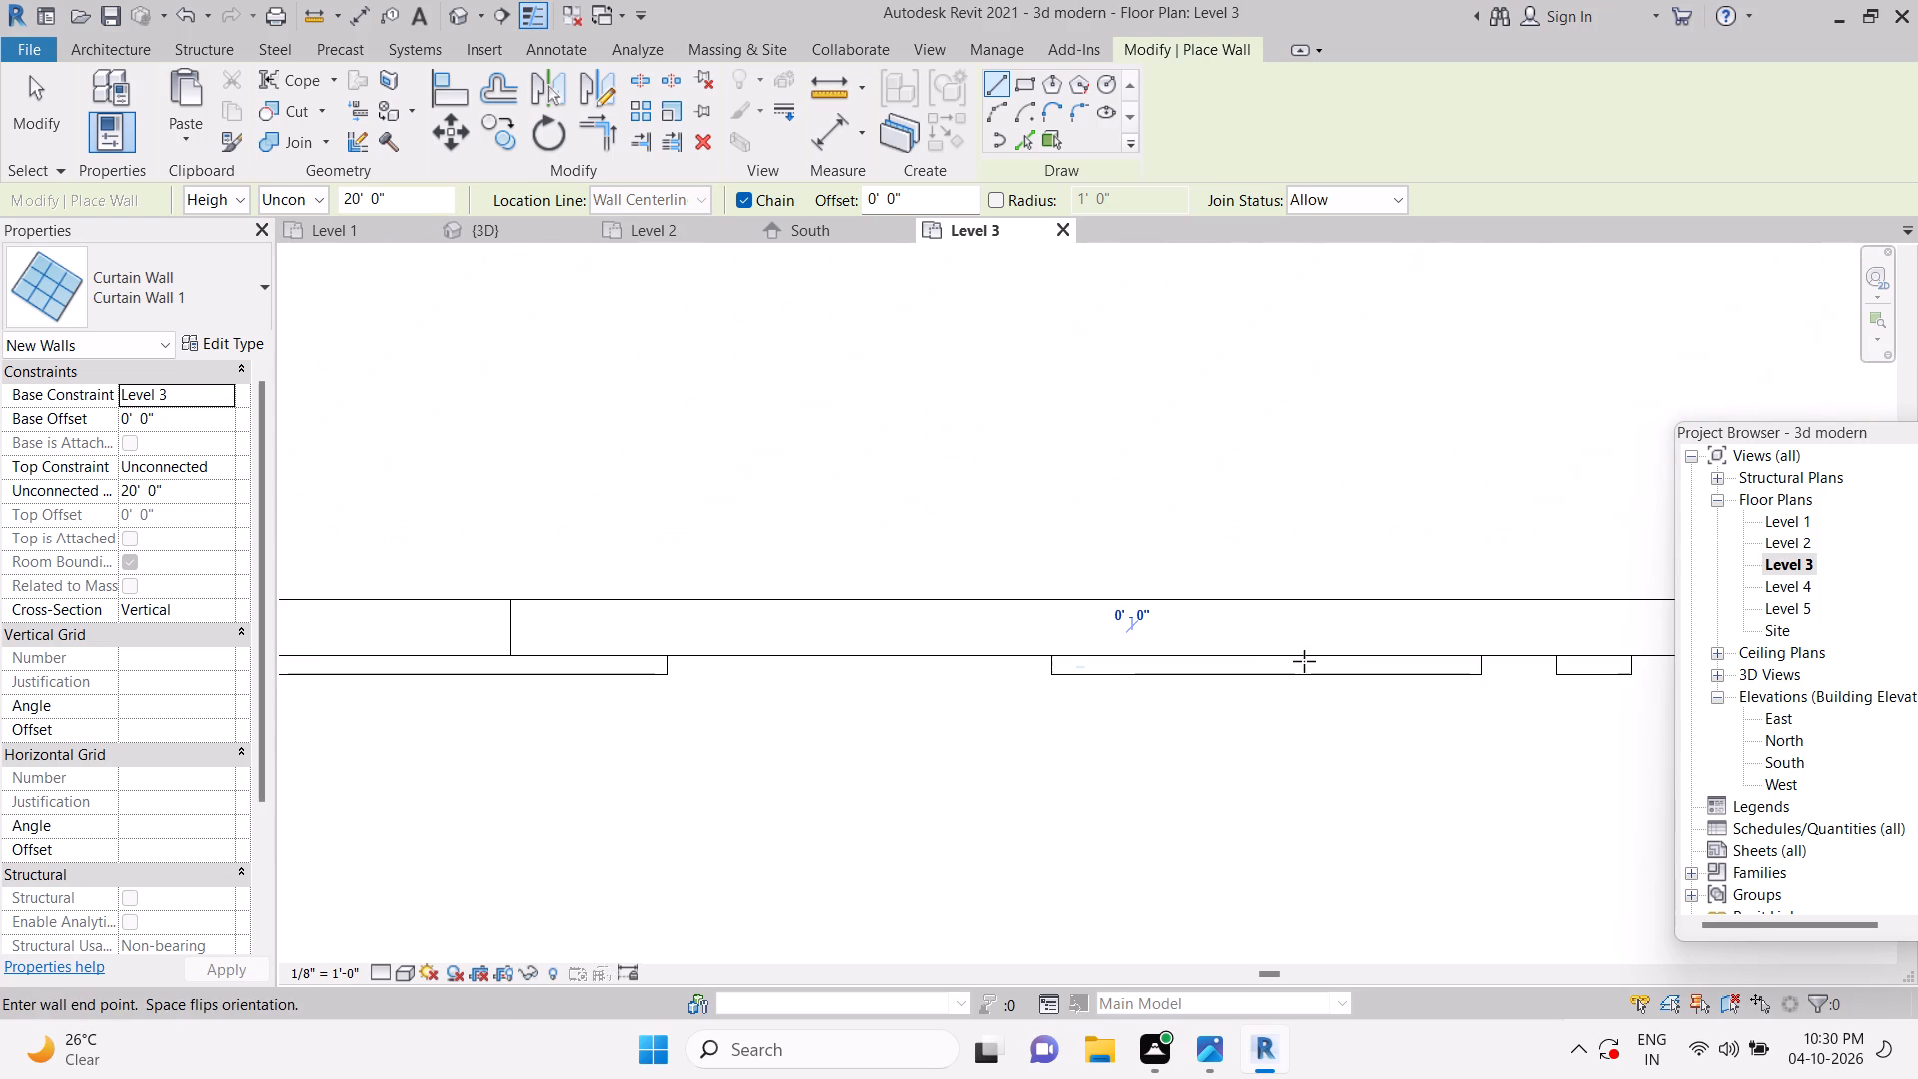
pyautogui.click(1316, 661)
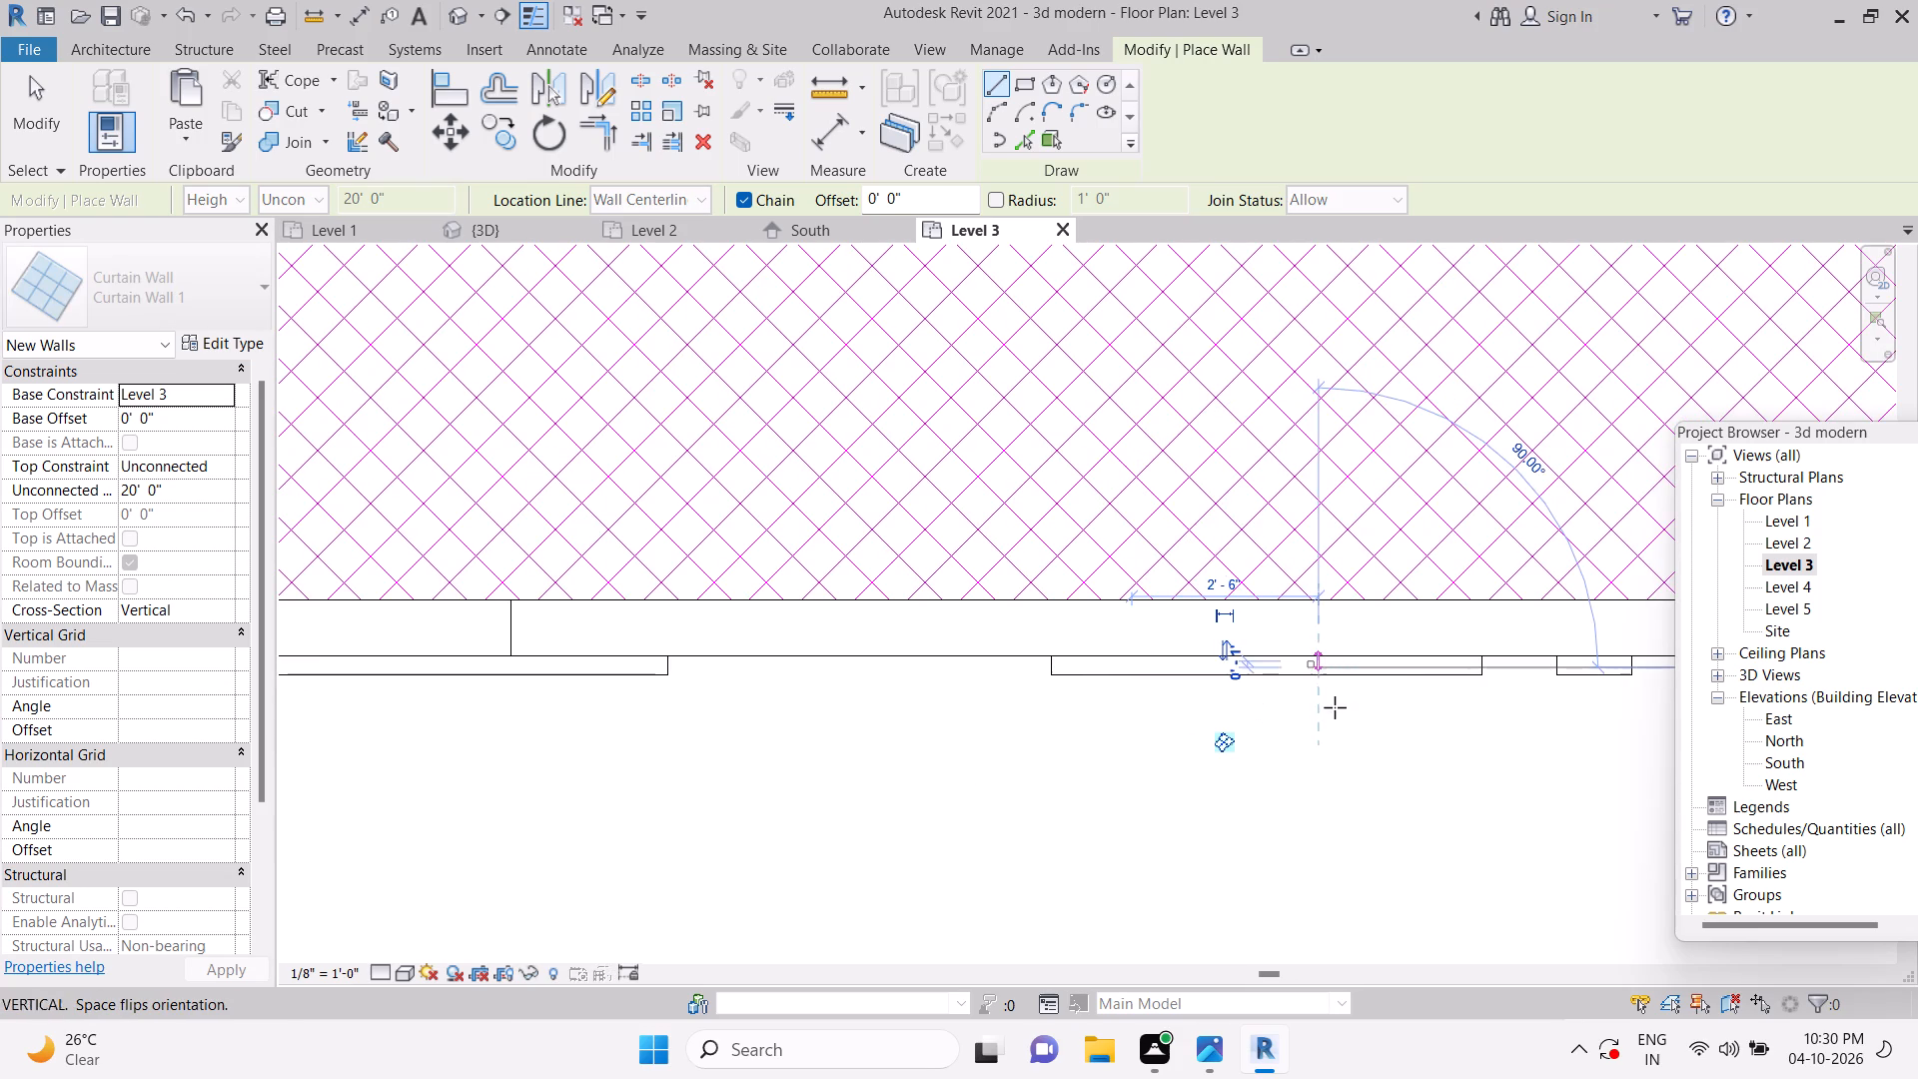
pyautogui.press('Escape')
pyautogui.press('Escape')
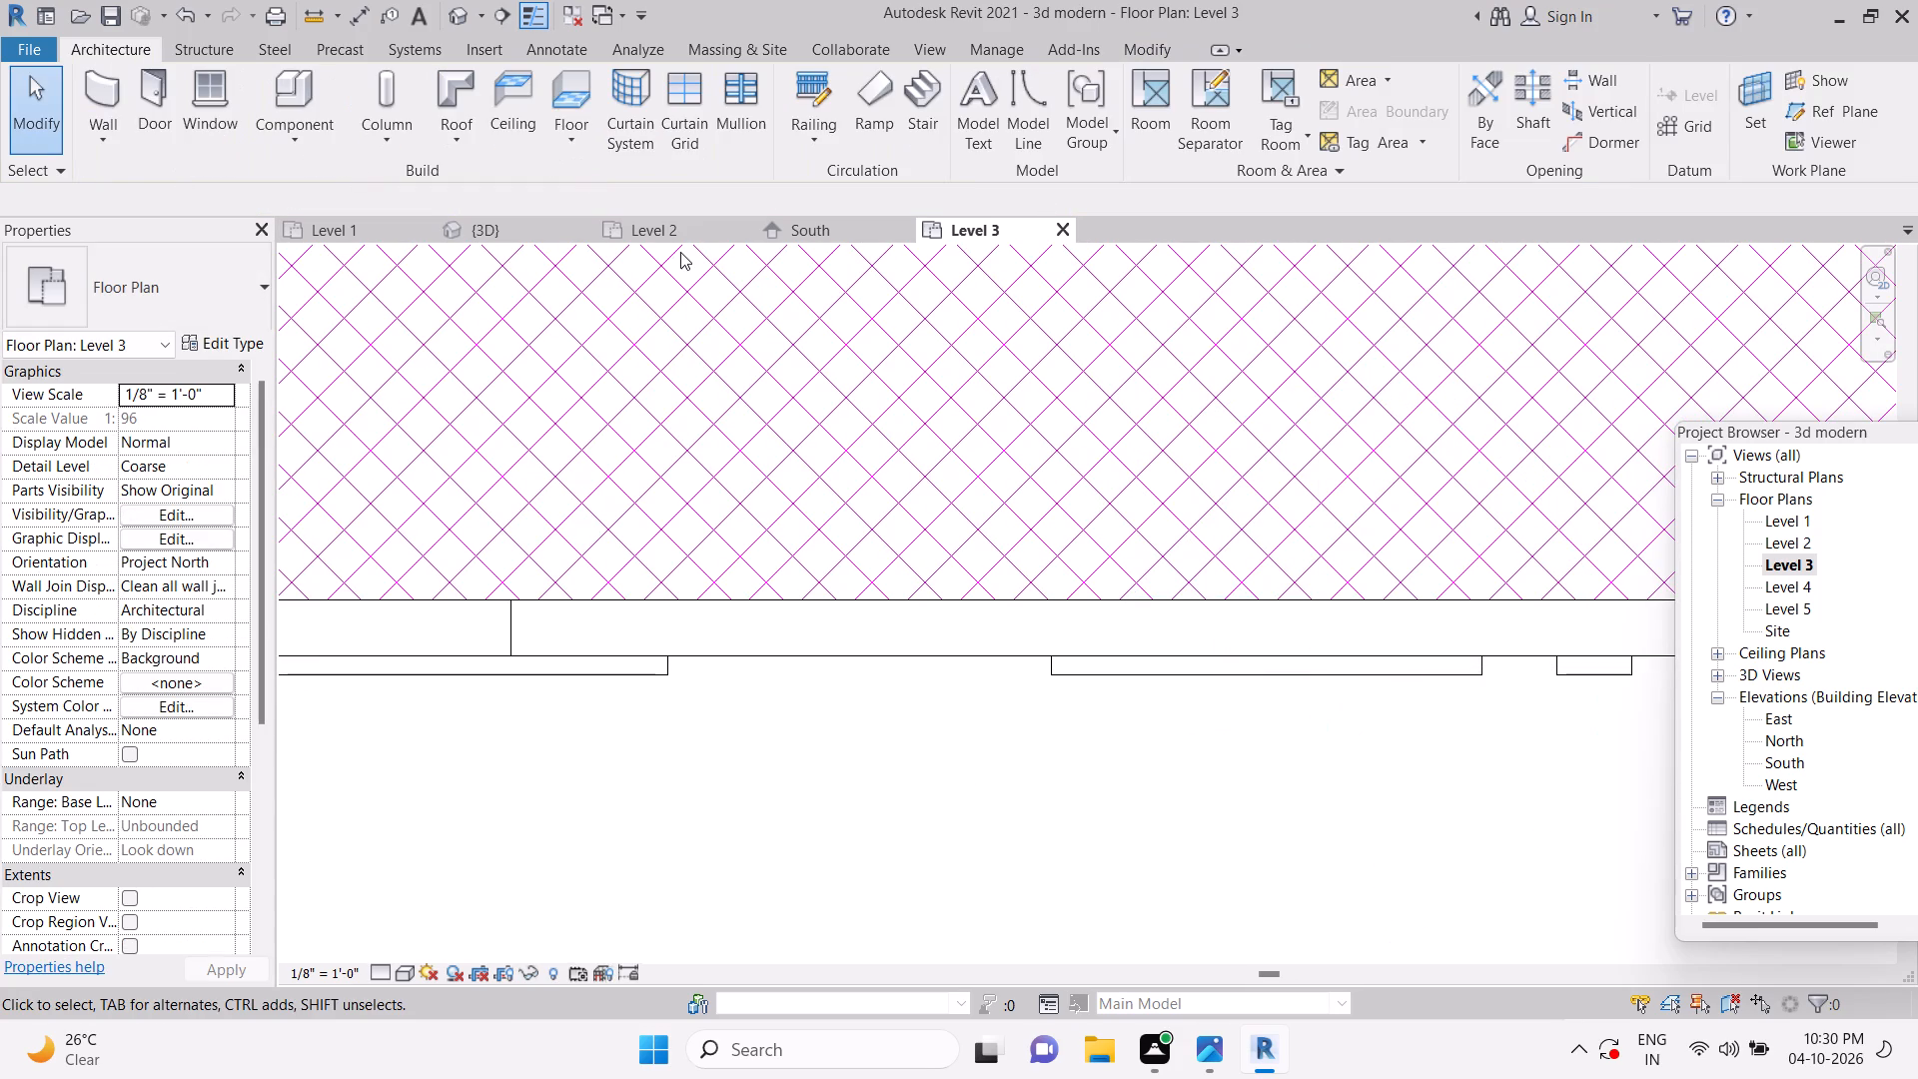
# In the front 3D view, shorten the curtain wall to the lower framed opening, about 5'-9" high with a 1'-9" base offset.
pyautogui.click(516, 233)
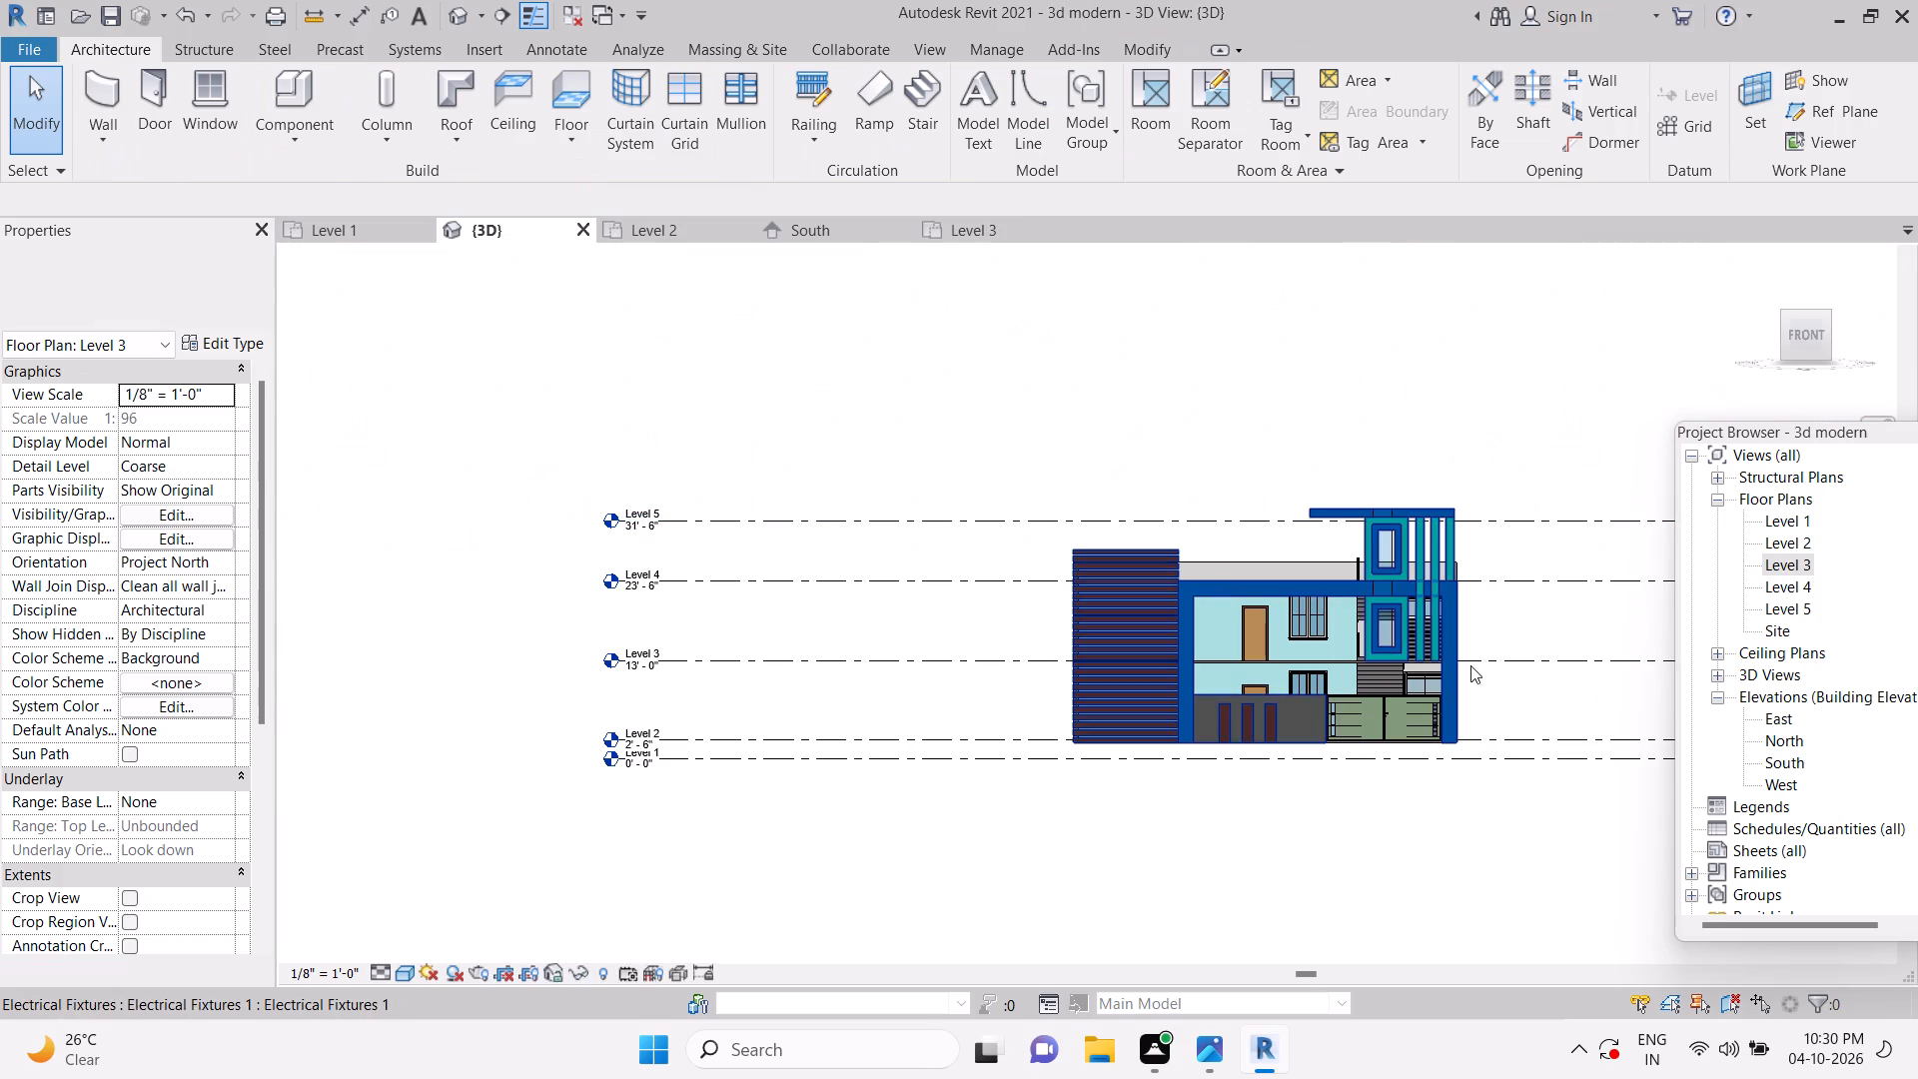
pyautogui.moveTo(1465, 665); pyautogui.dragTo(1260, 701, button='middle')
pyautogui.scroll(11, 1252, 675)
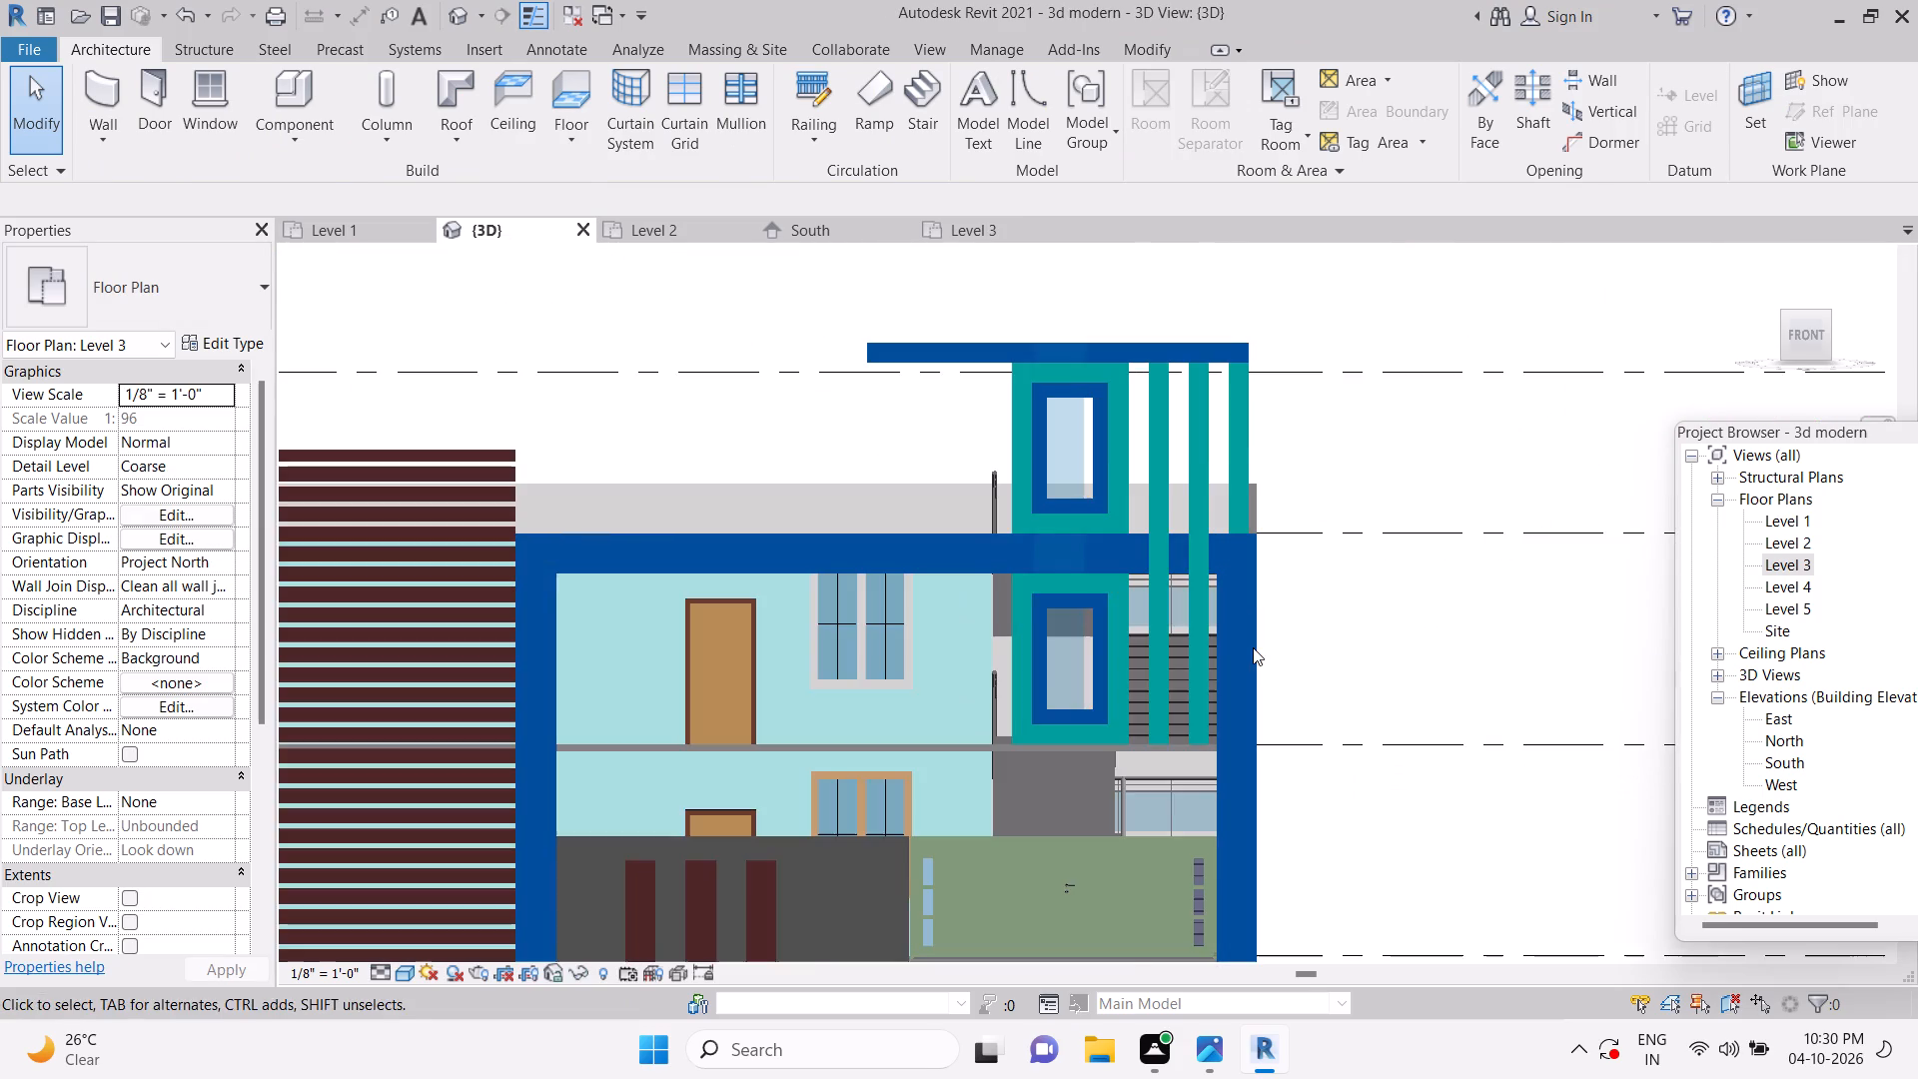
pyautogui.press('Escape')
pyautogui.click(975, 636)
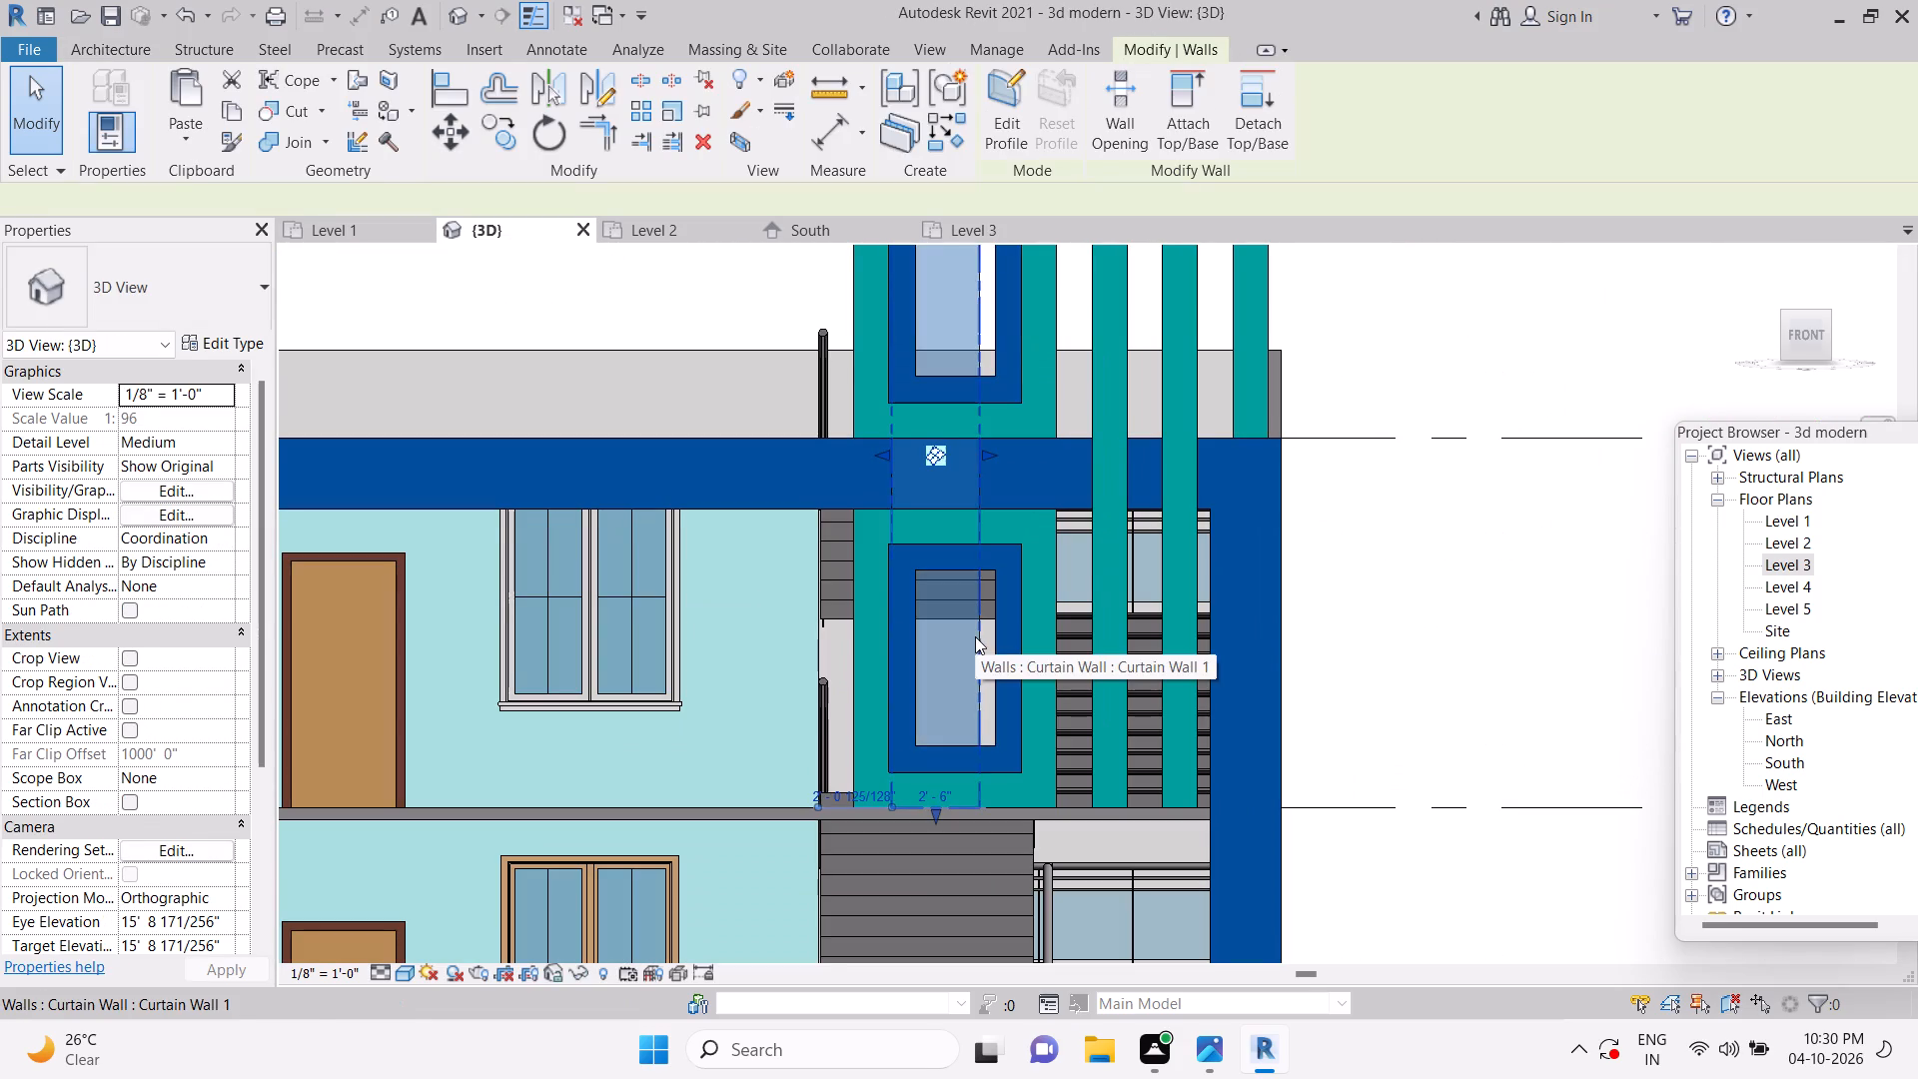
pyautogui.click(1804, 345)
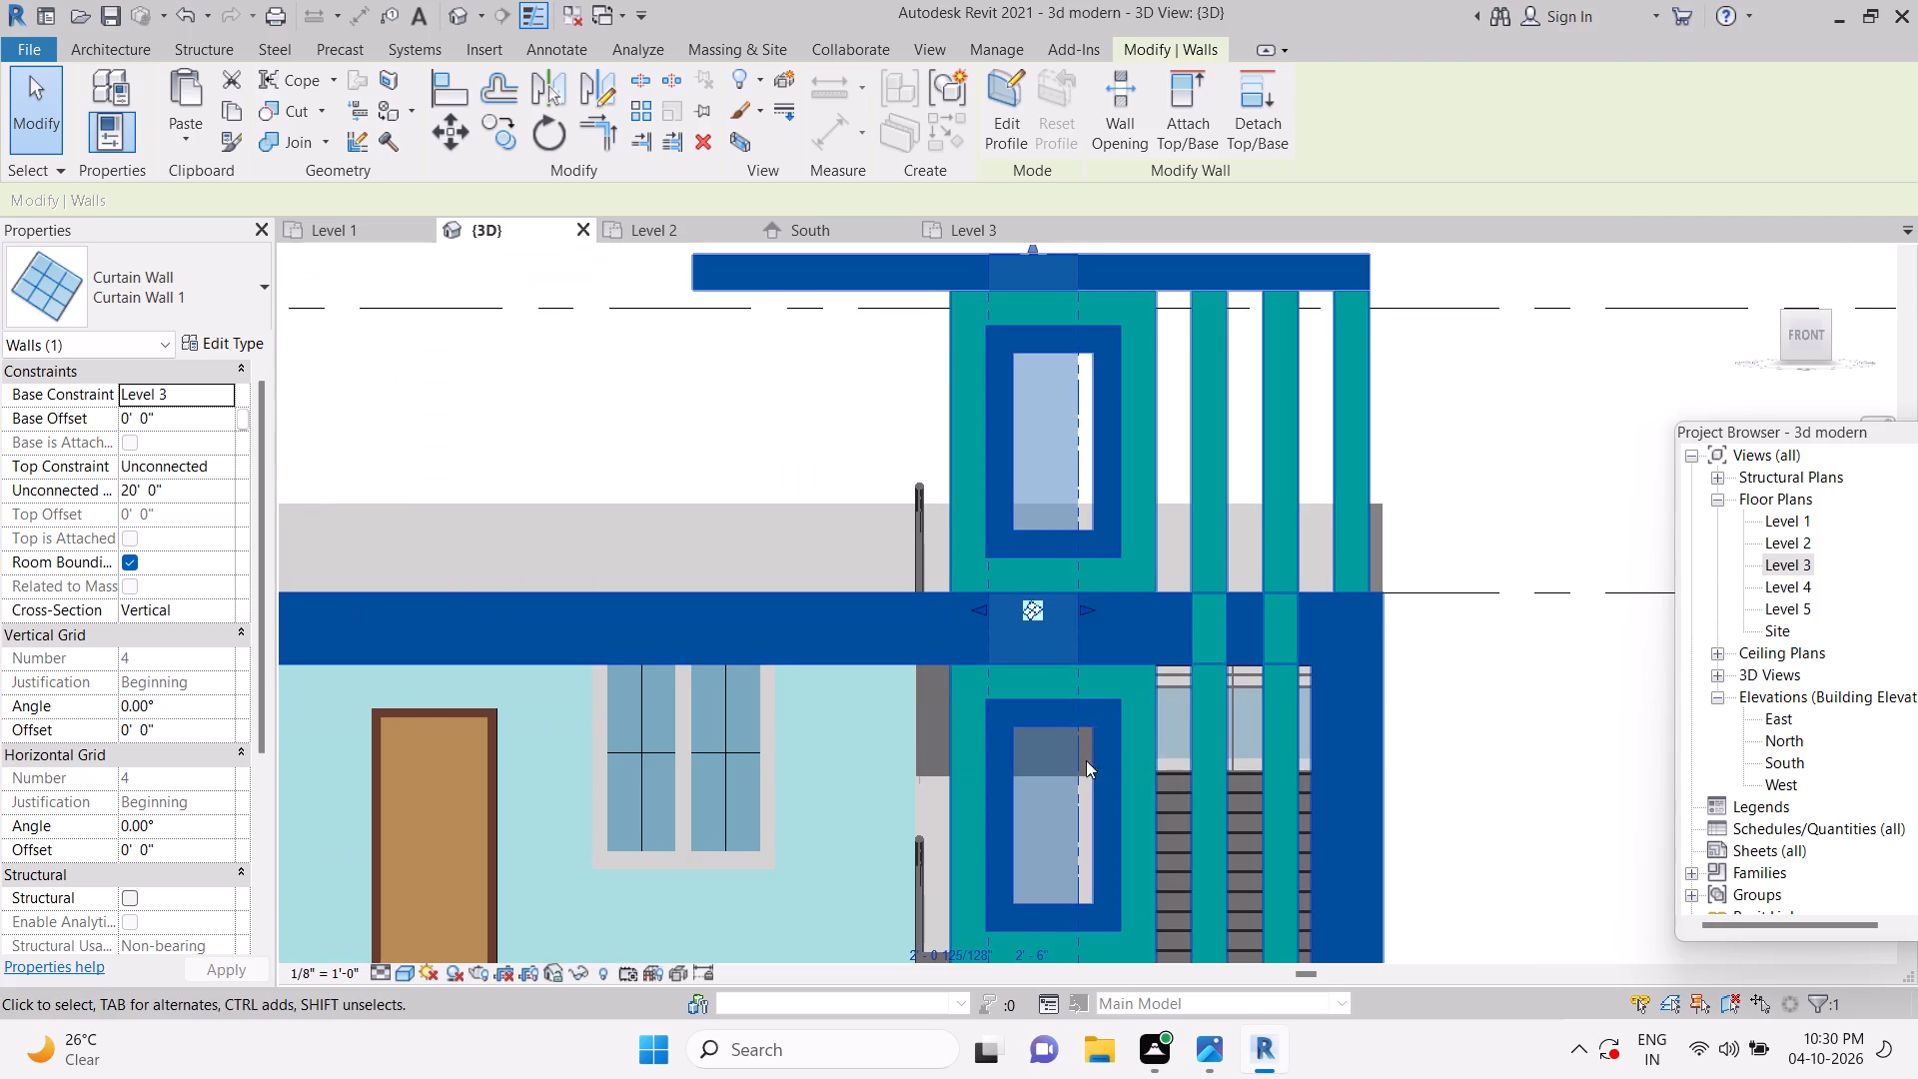
pyautogui.scroll(-3, 1110, 461)
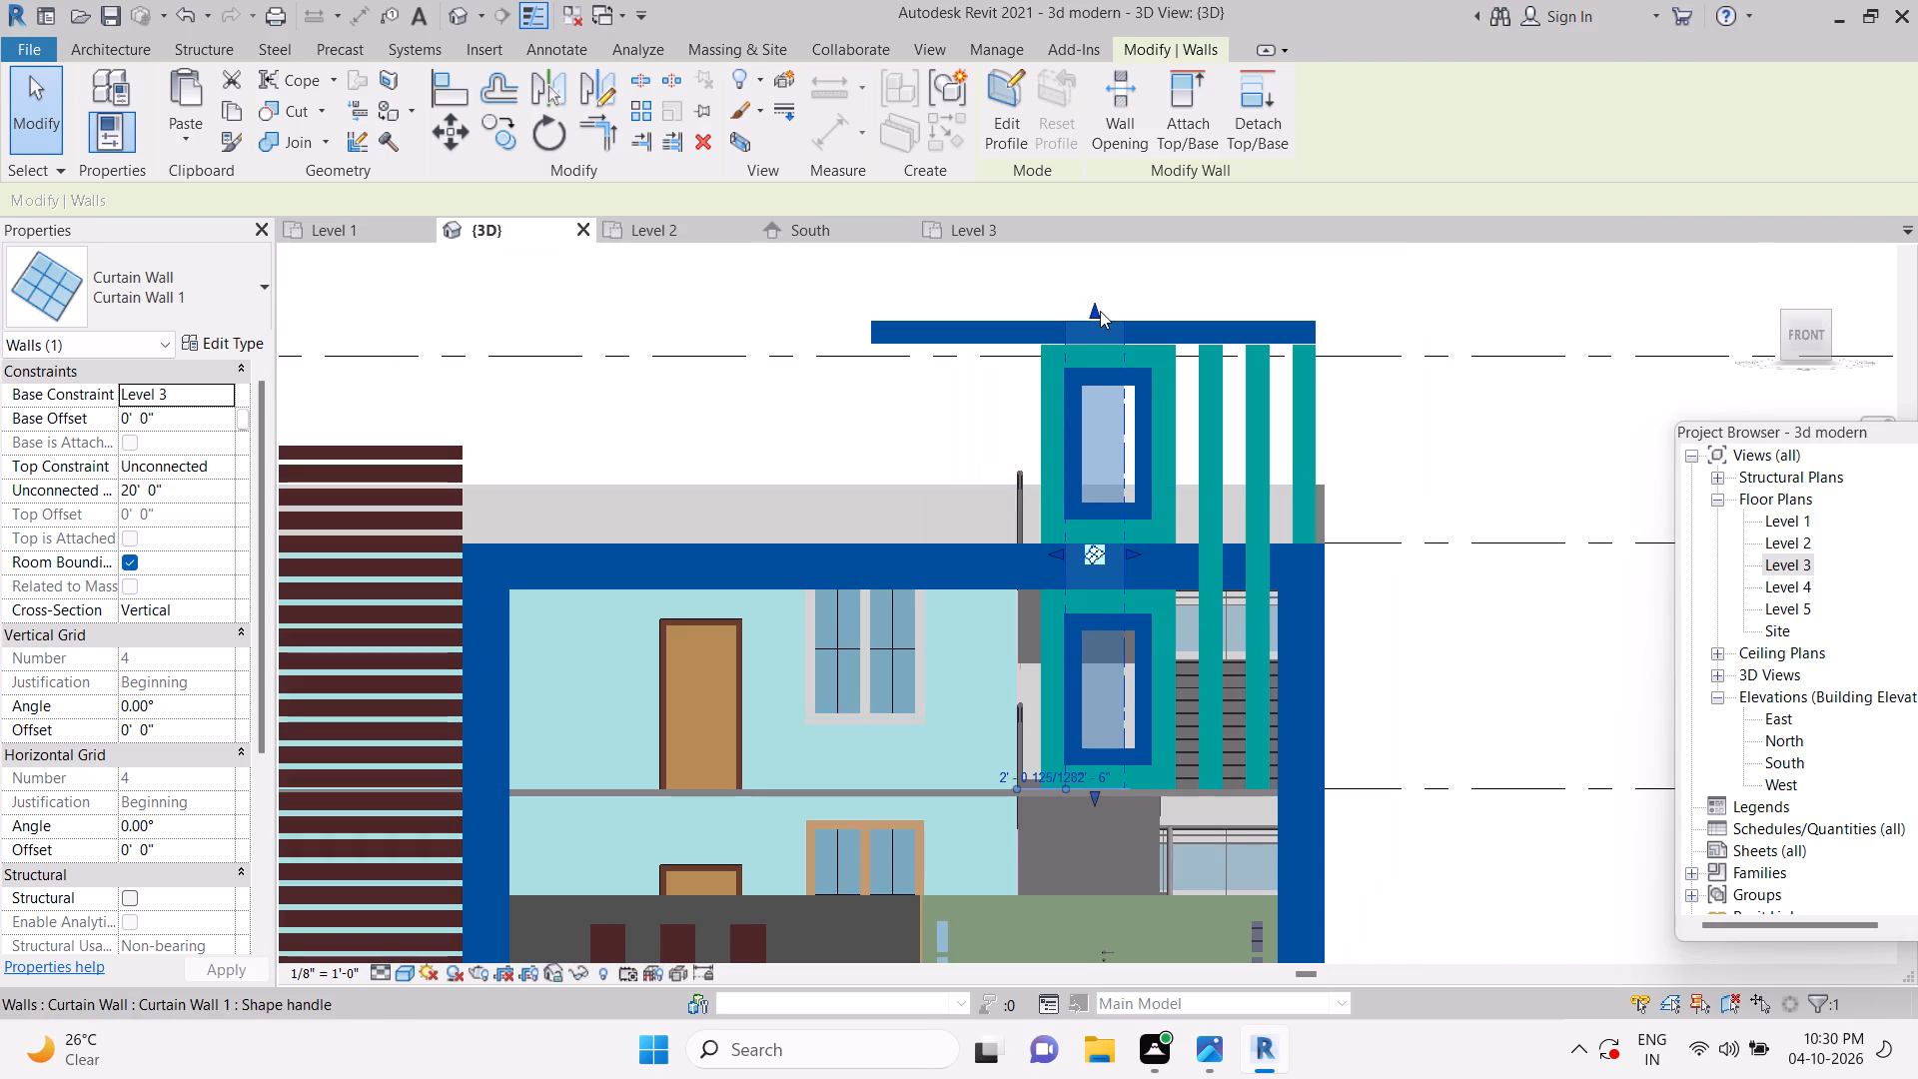
pyautogui.moveTo(1099, 314); pyautogui.dragTo(1097, 608)
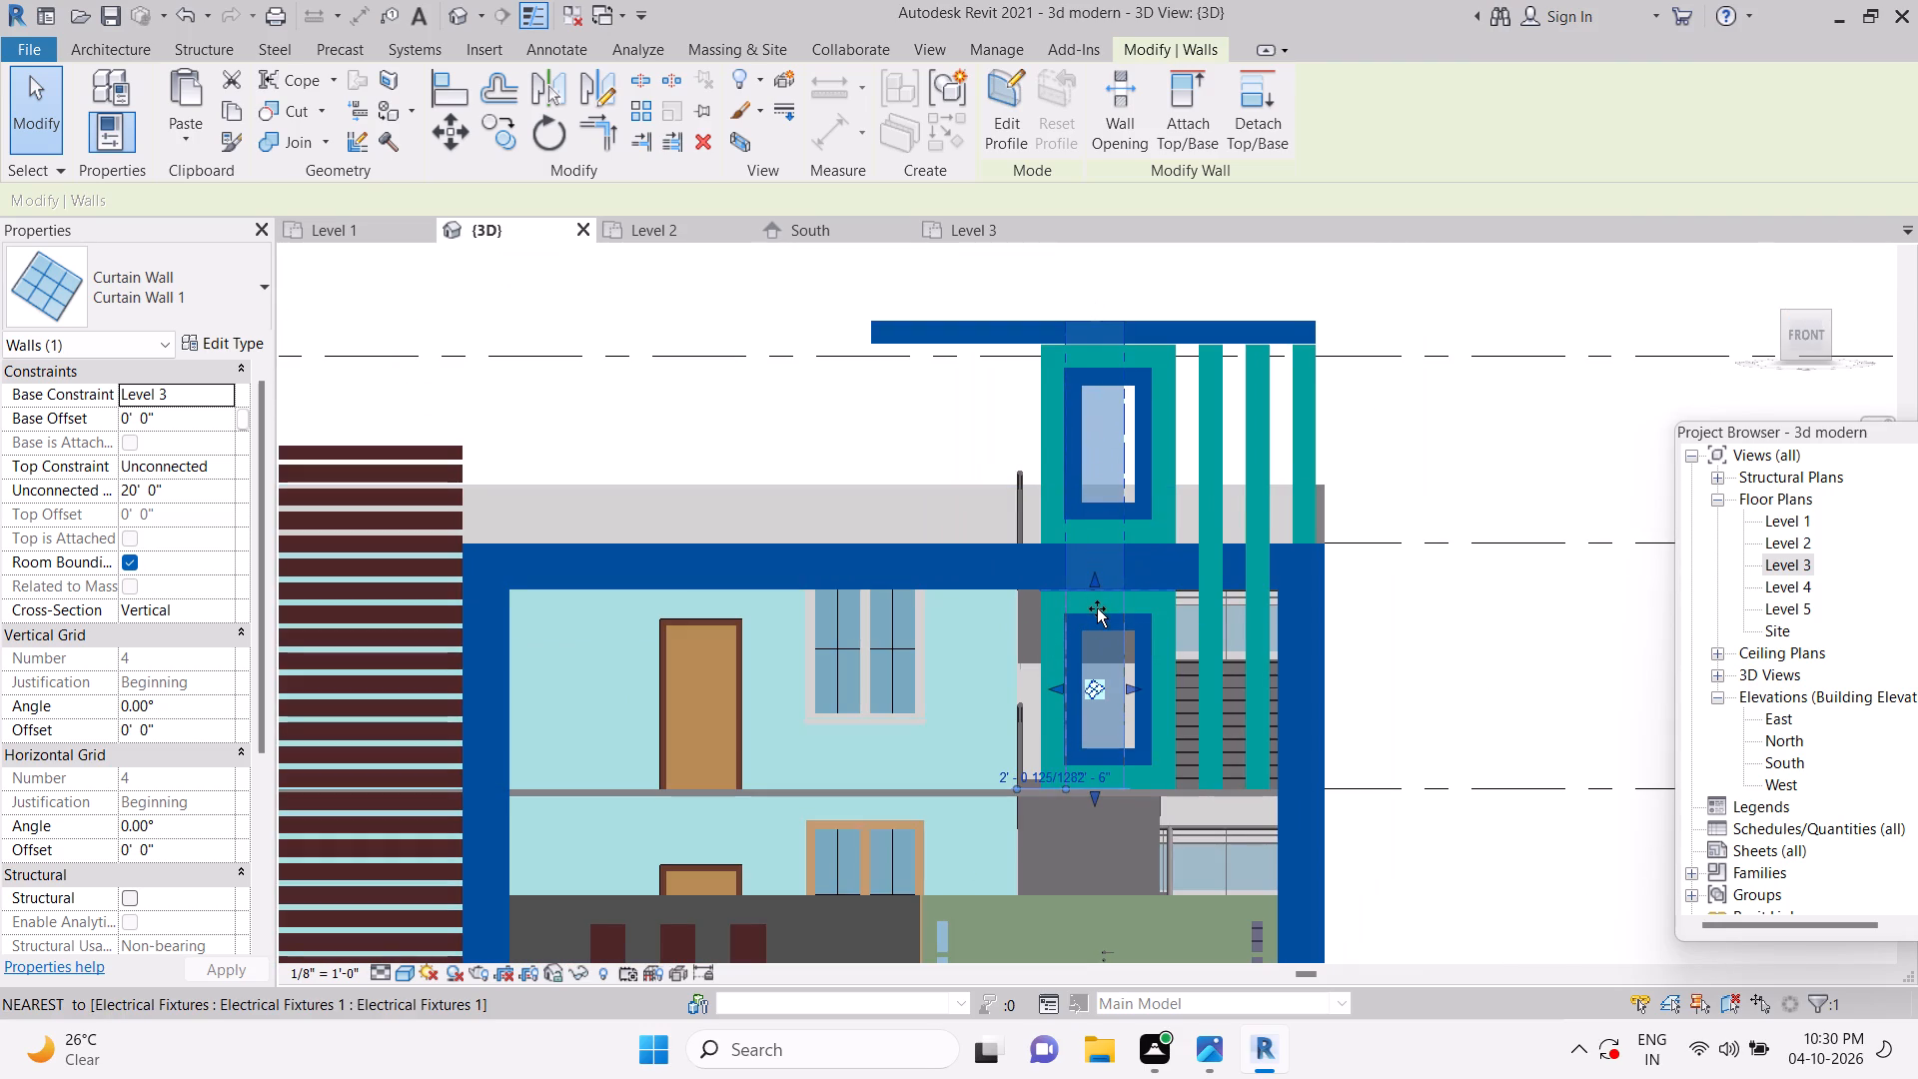
pyautogui.moveTo(1097, 608); pyautogui.dragTo(1099, 608)
pyautogui.scroll(5, 1113, 673)
pyautogui.scroll(6, 1021, 701)
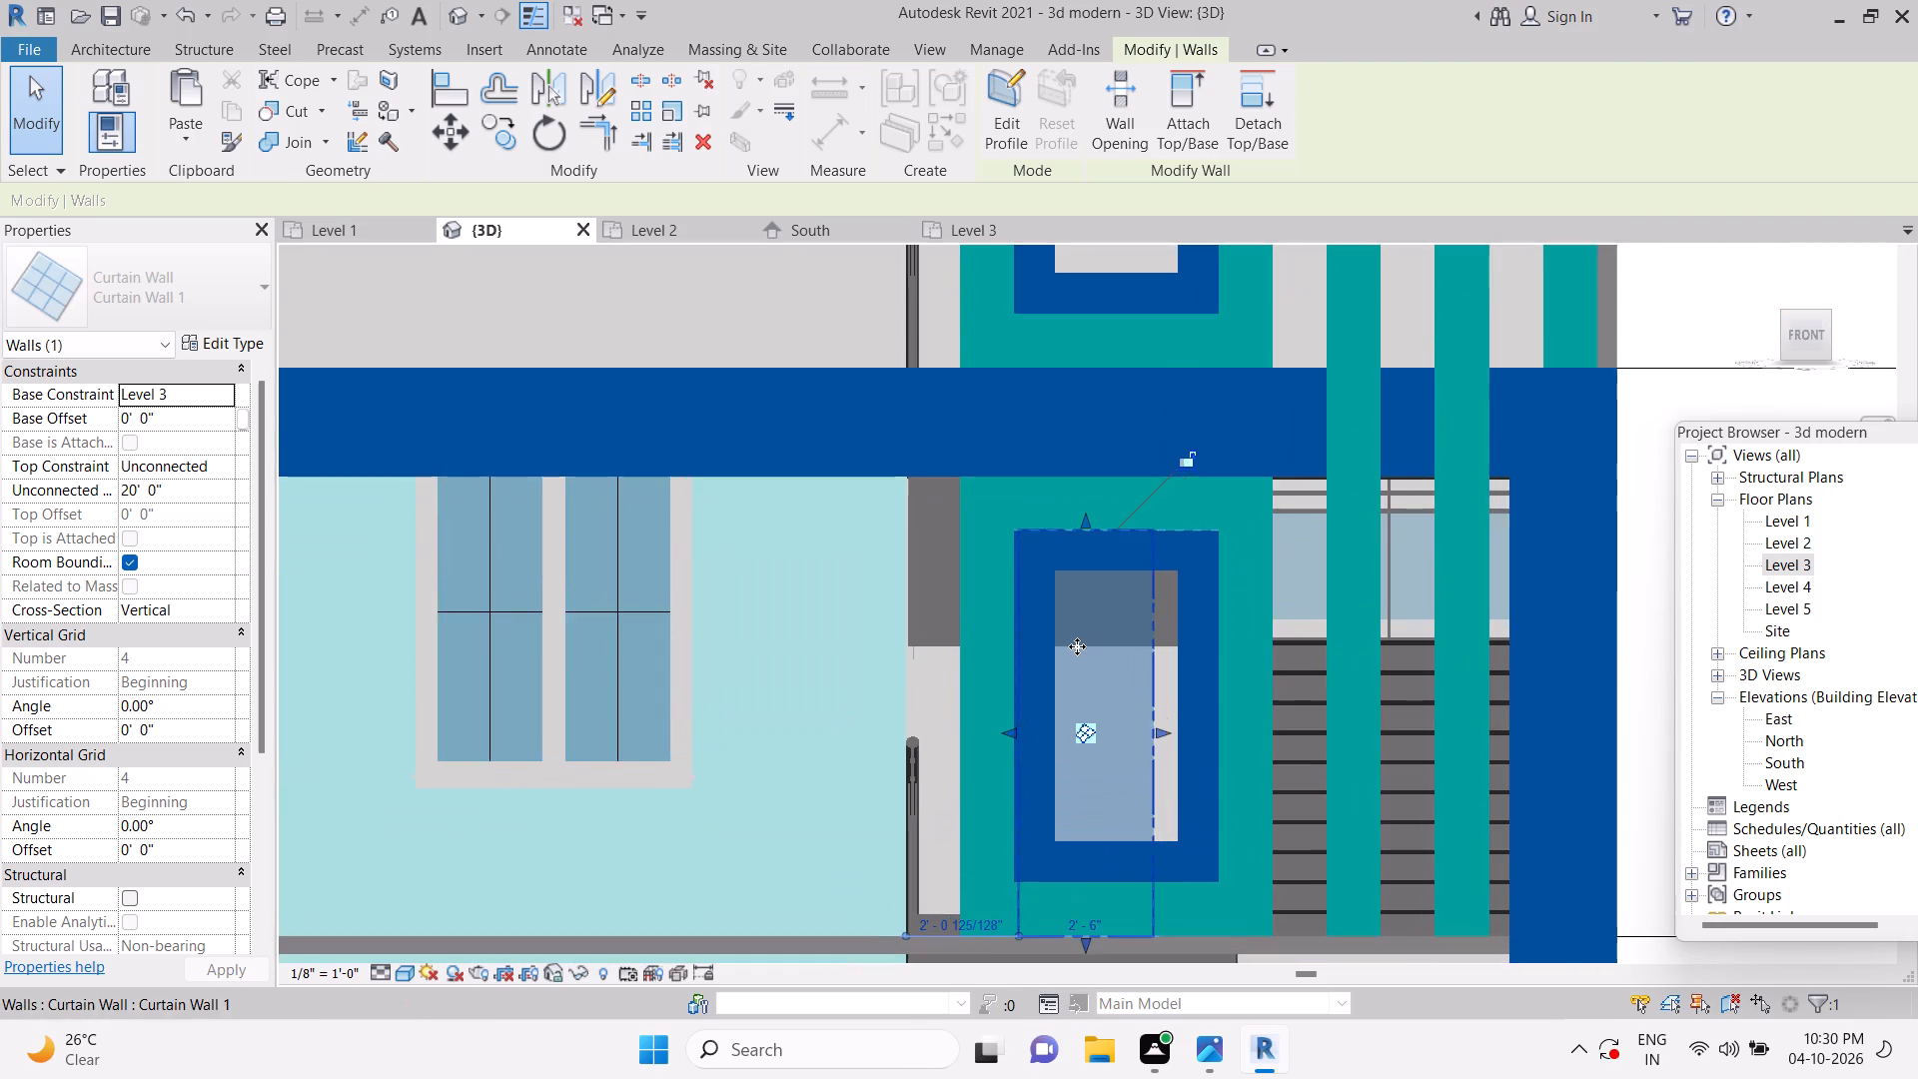
pyautogui.moveTo(1161, 781); pyautogui.dragTo(1155, 474, button='middle')
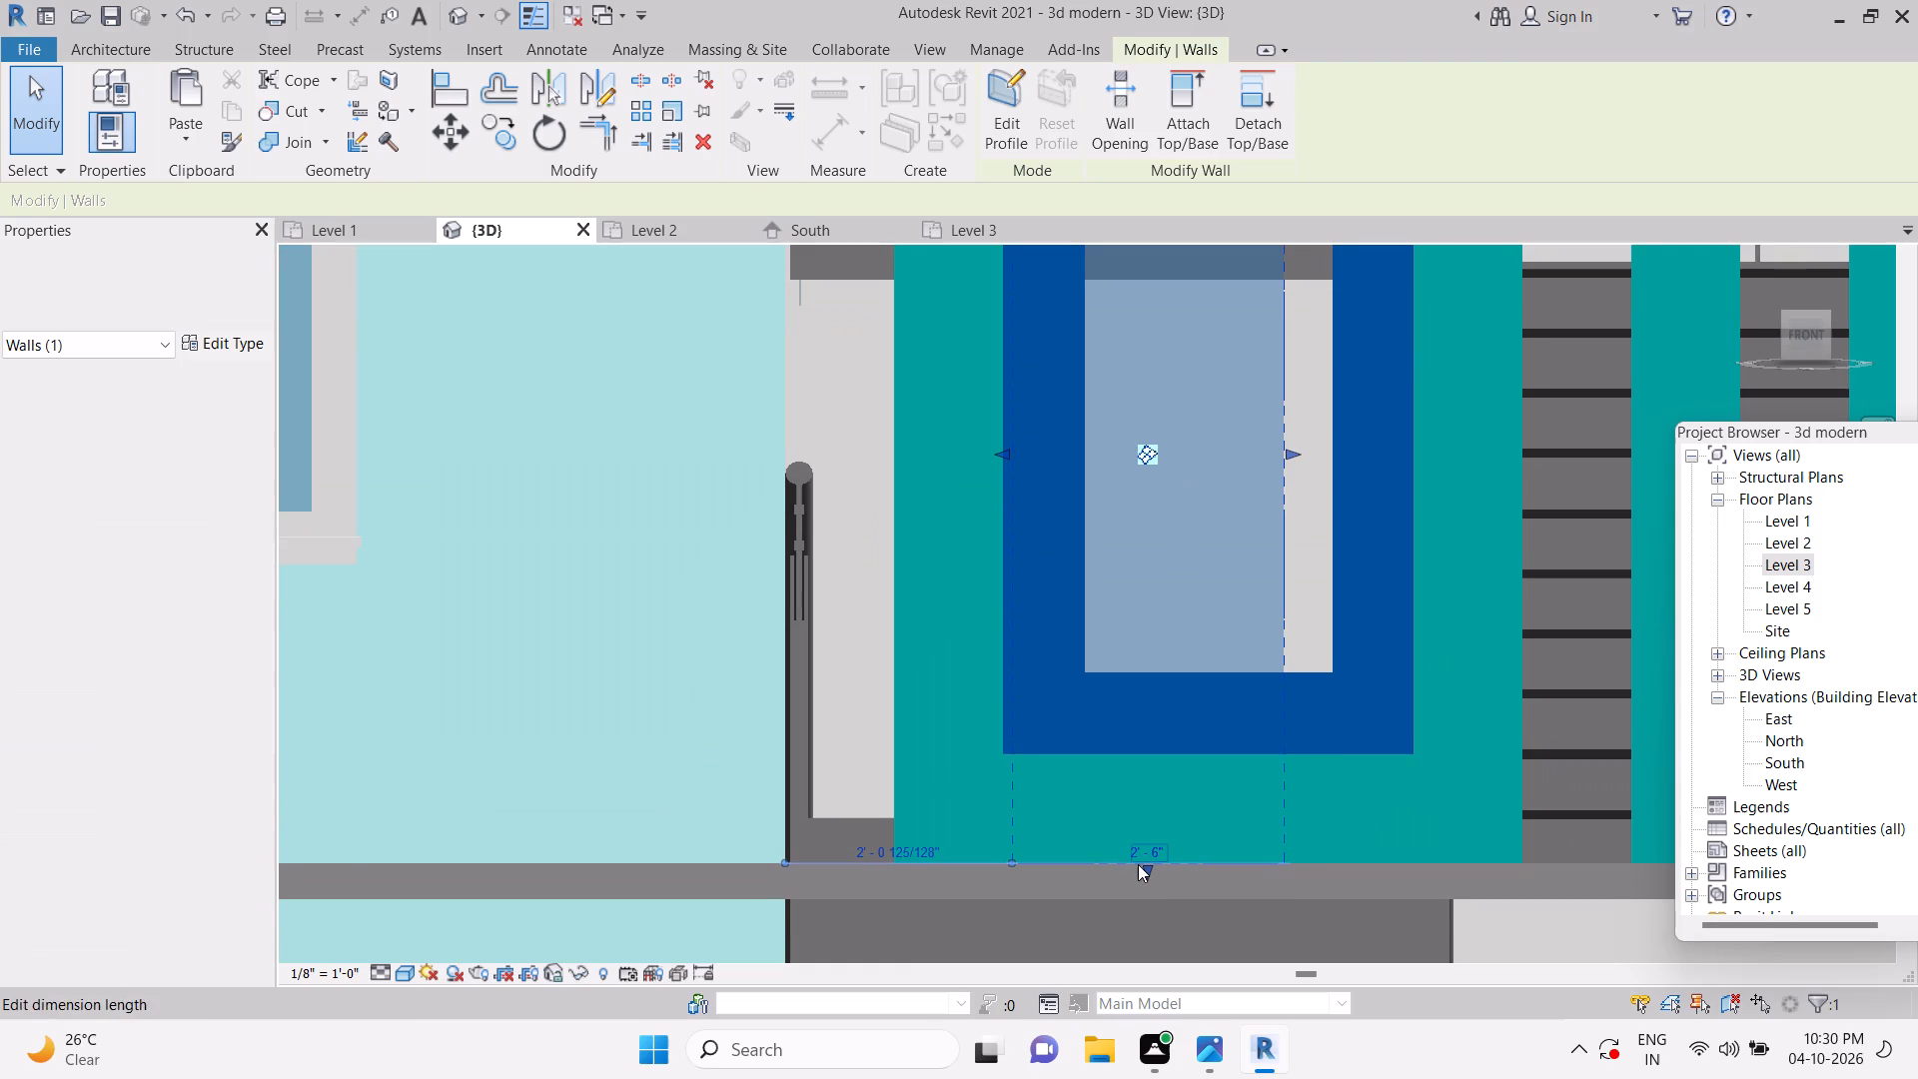
pyautogui.moveTo(1147, 867); pyautogui.dragTo(1153, 677)
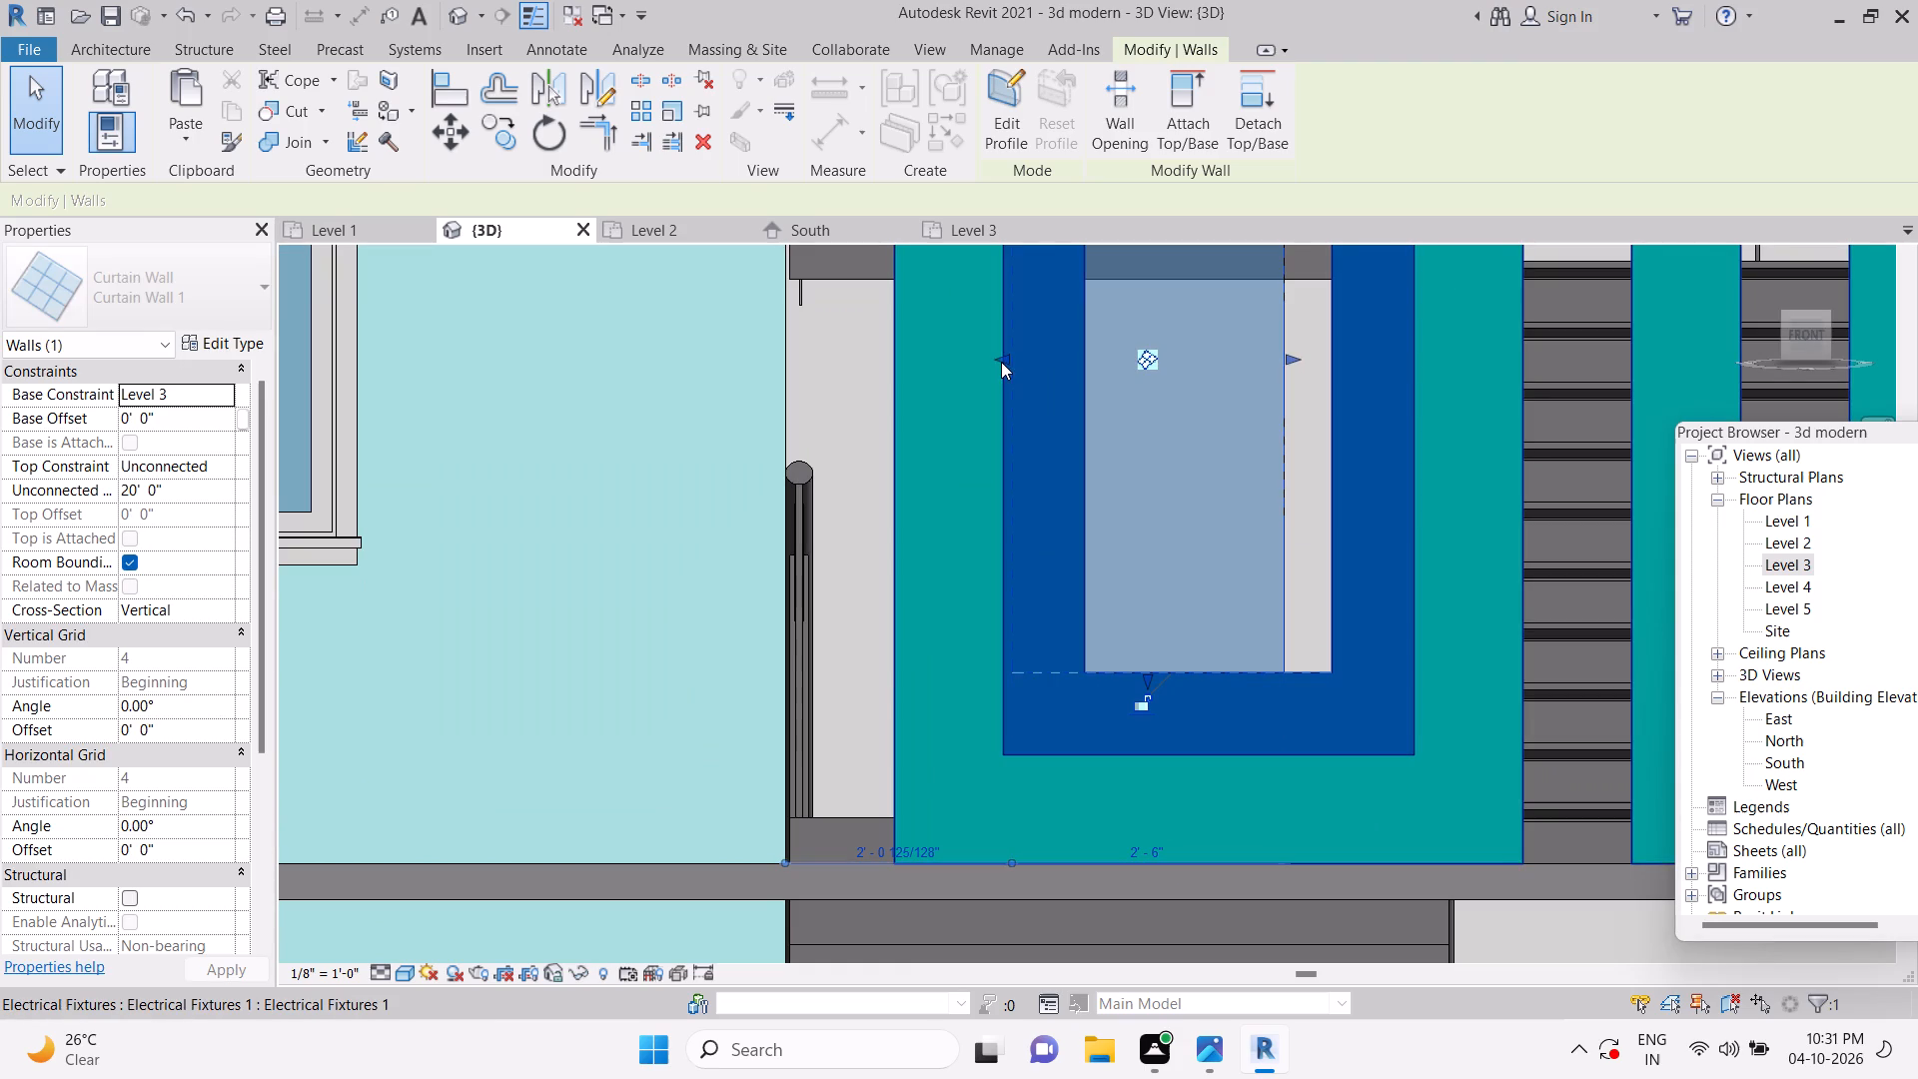
# Pull the curtain wall's left edge inward to make it about 2'-1" wide, and dismiss the notification card.
pyautogui.moveTo(1010, 357); pyautogui.dragTo(1053, 361)
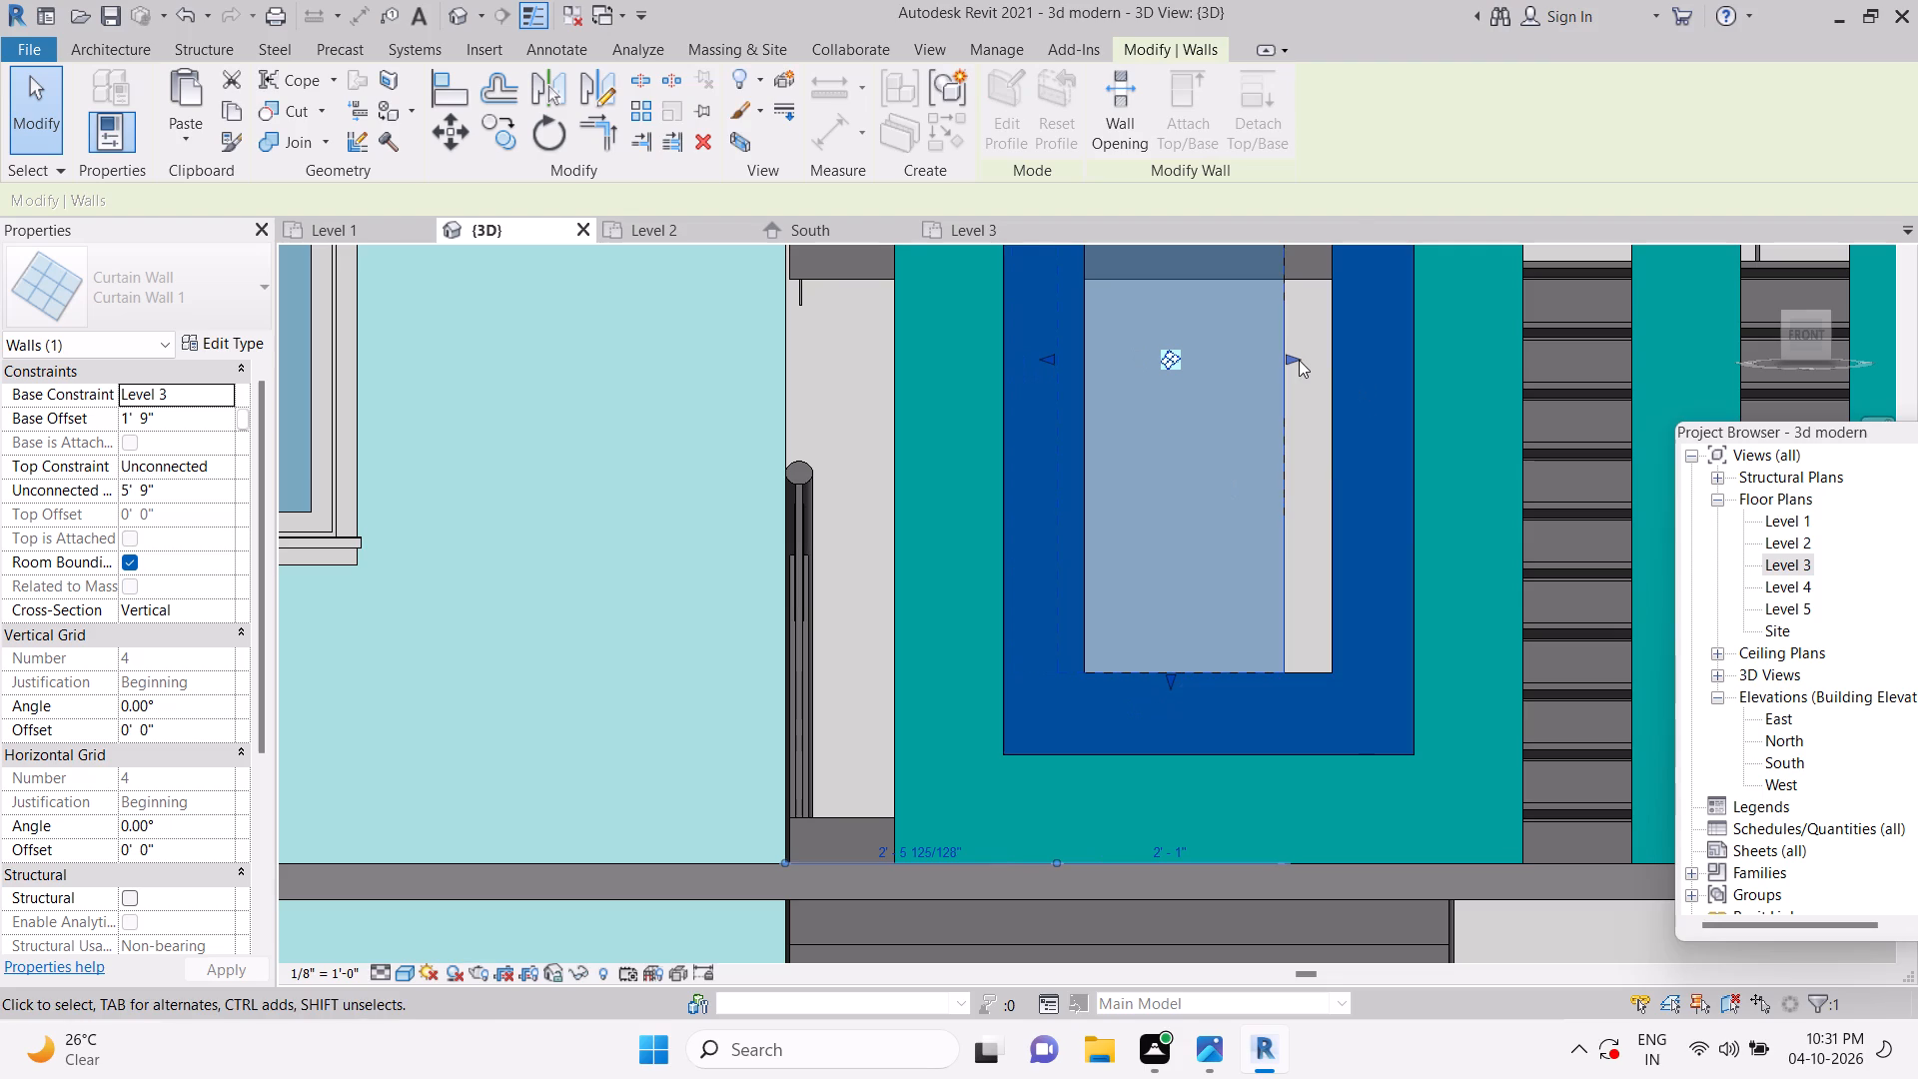
pyautogui.moveTo(1299, 360); pyautogui.dragTo(1384, 361)
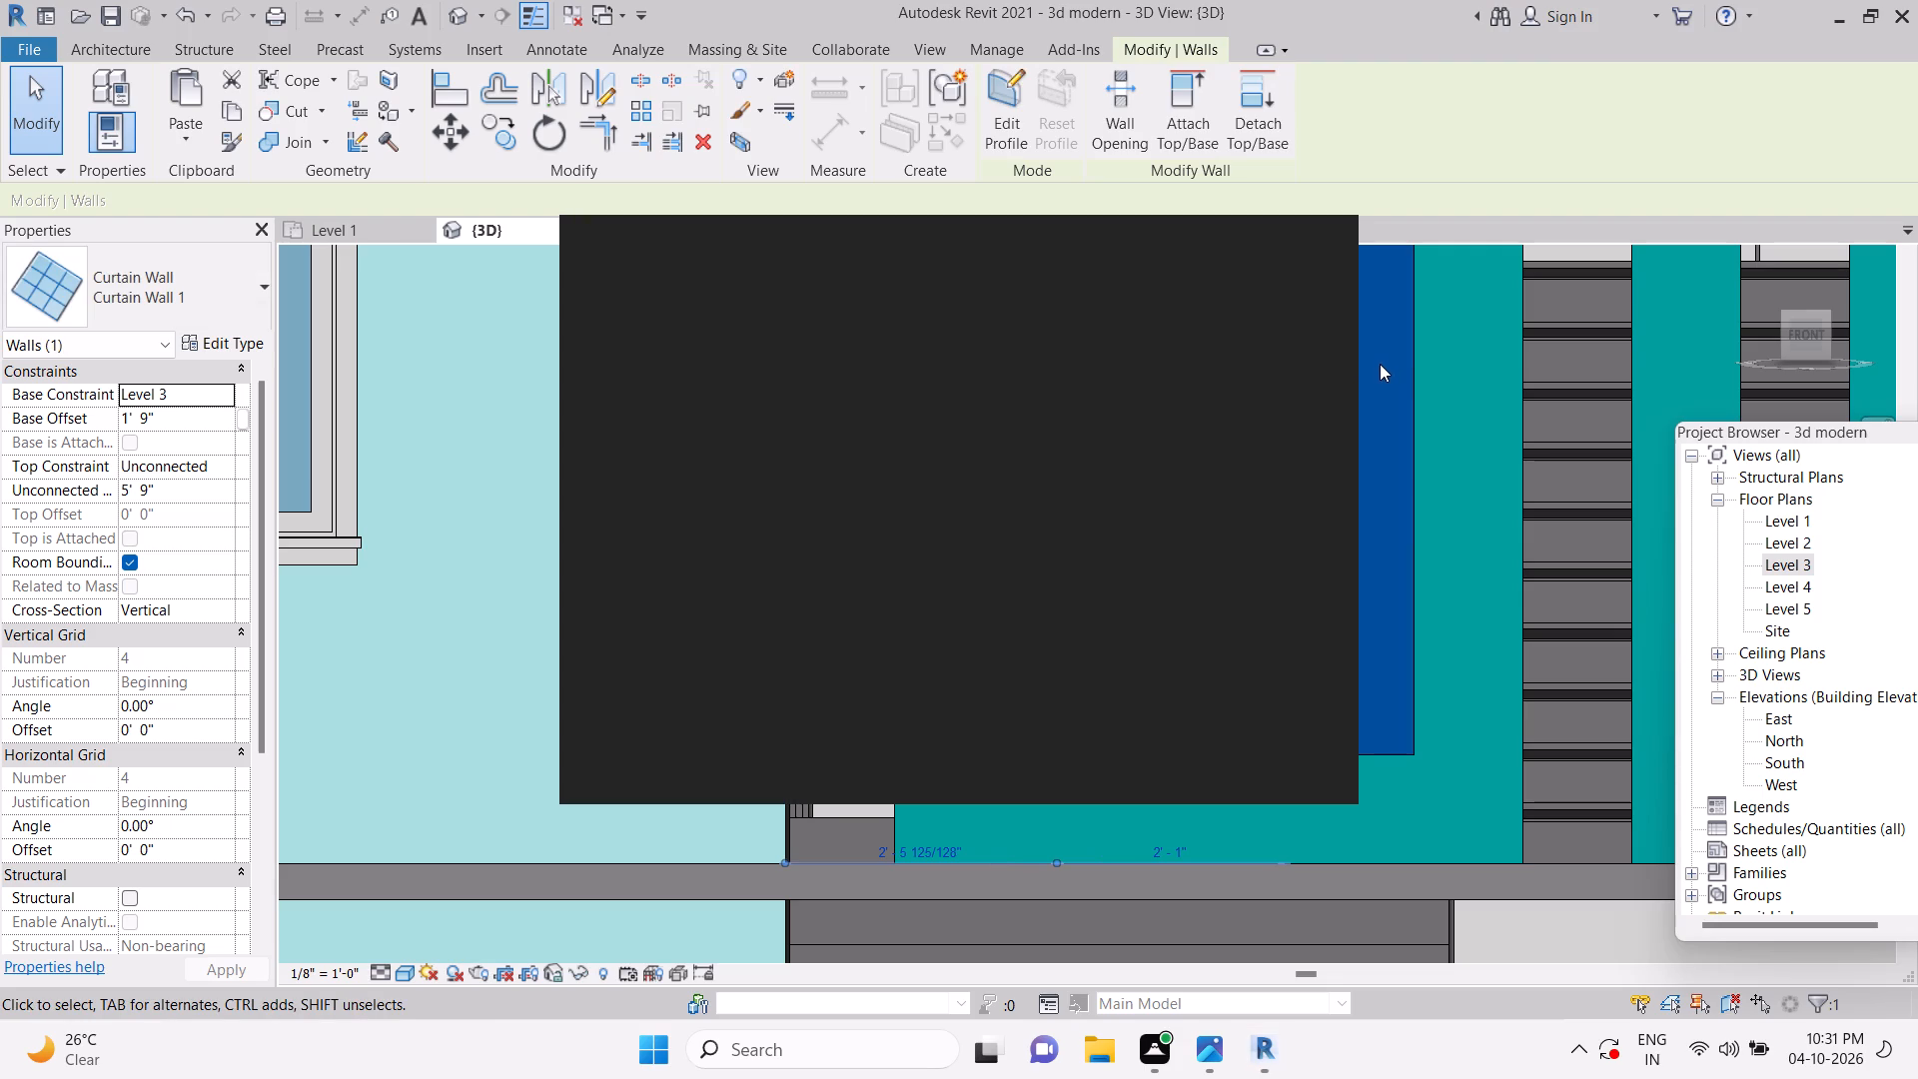
pyautogui.click(1310, 247)
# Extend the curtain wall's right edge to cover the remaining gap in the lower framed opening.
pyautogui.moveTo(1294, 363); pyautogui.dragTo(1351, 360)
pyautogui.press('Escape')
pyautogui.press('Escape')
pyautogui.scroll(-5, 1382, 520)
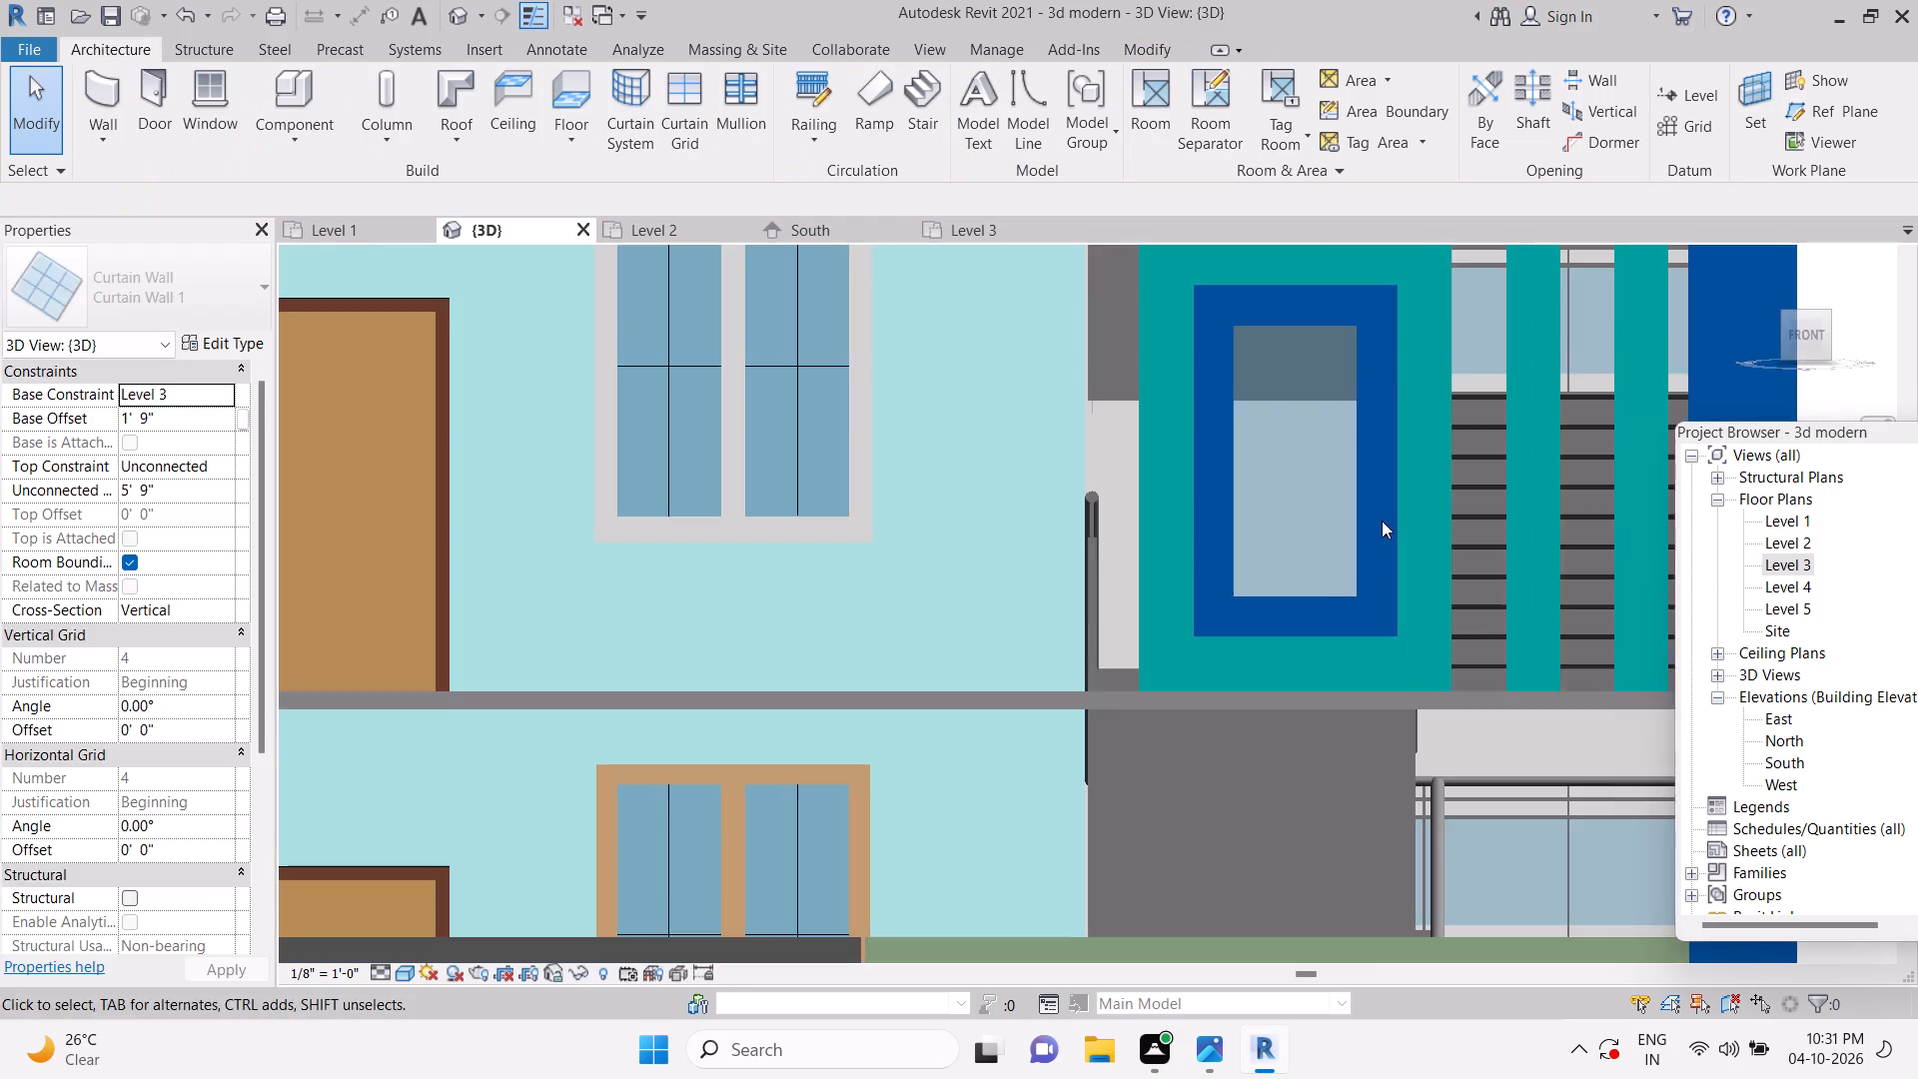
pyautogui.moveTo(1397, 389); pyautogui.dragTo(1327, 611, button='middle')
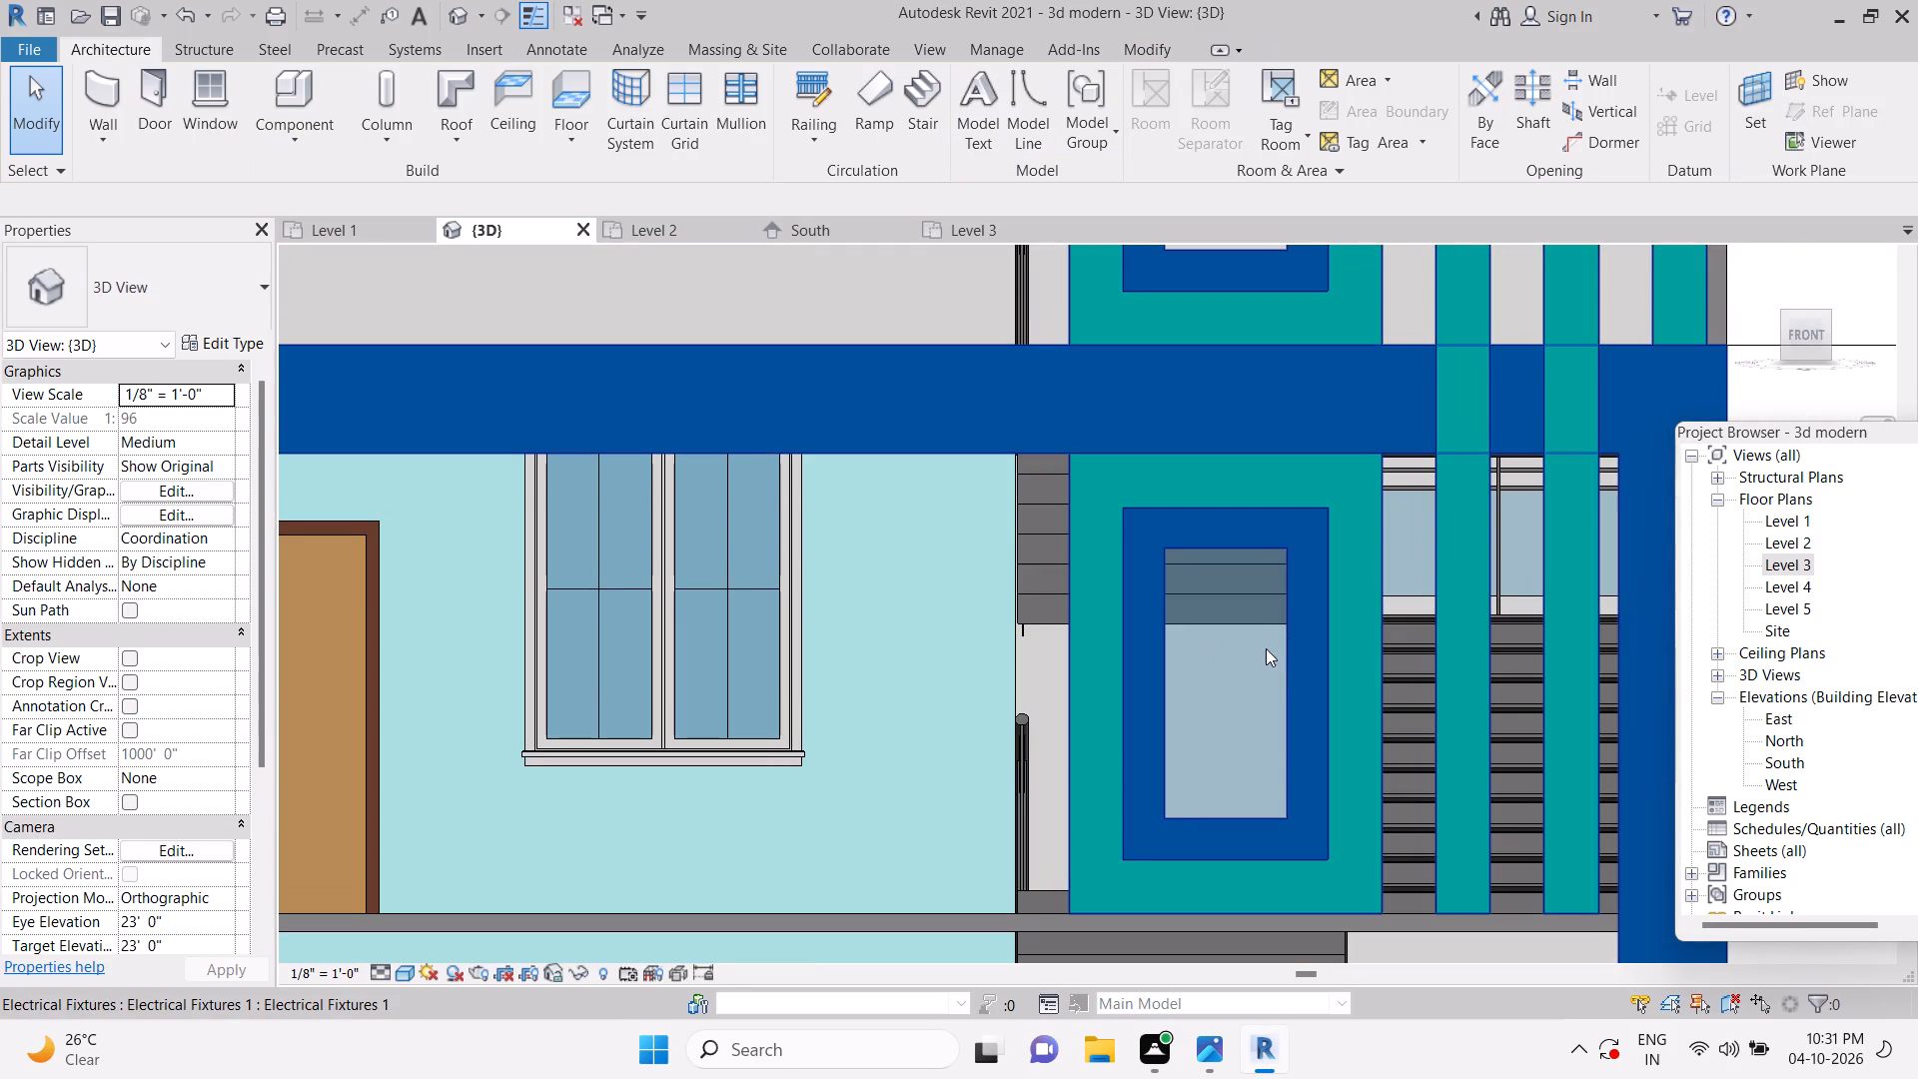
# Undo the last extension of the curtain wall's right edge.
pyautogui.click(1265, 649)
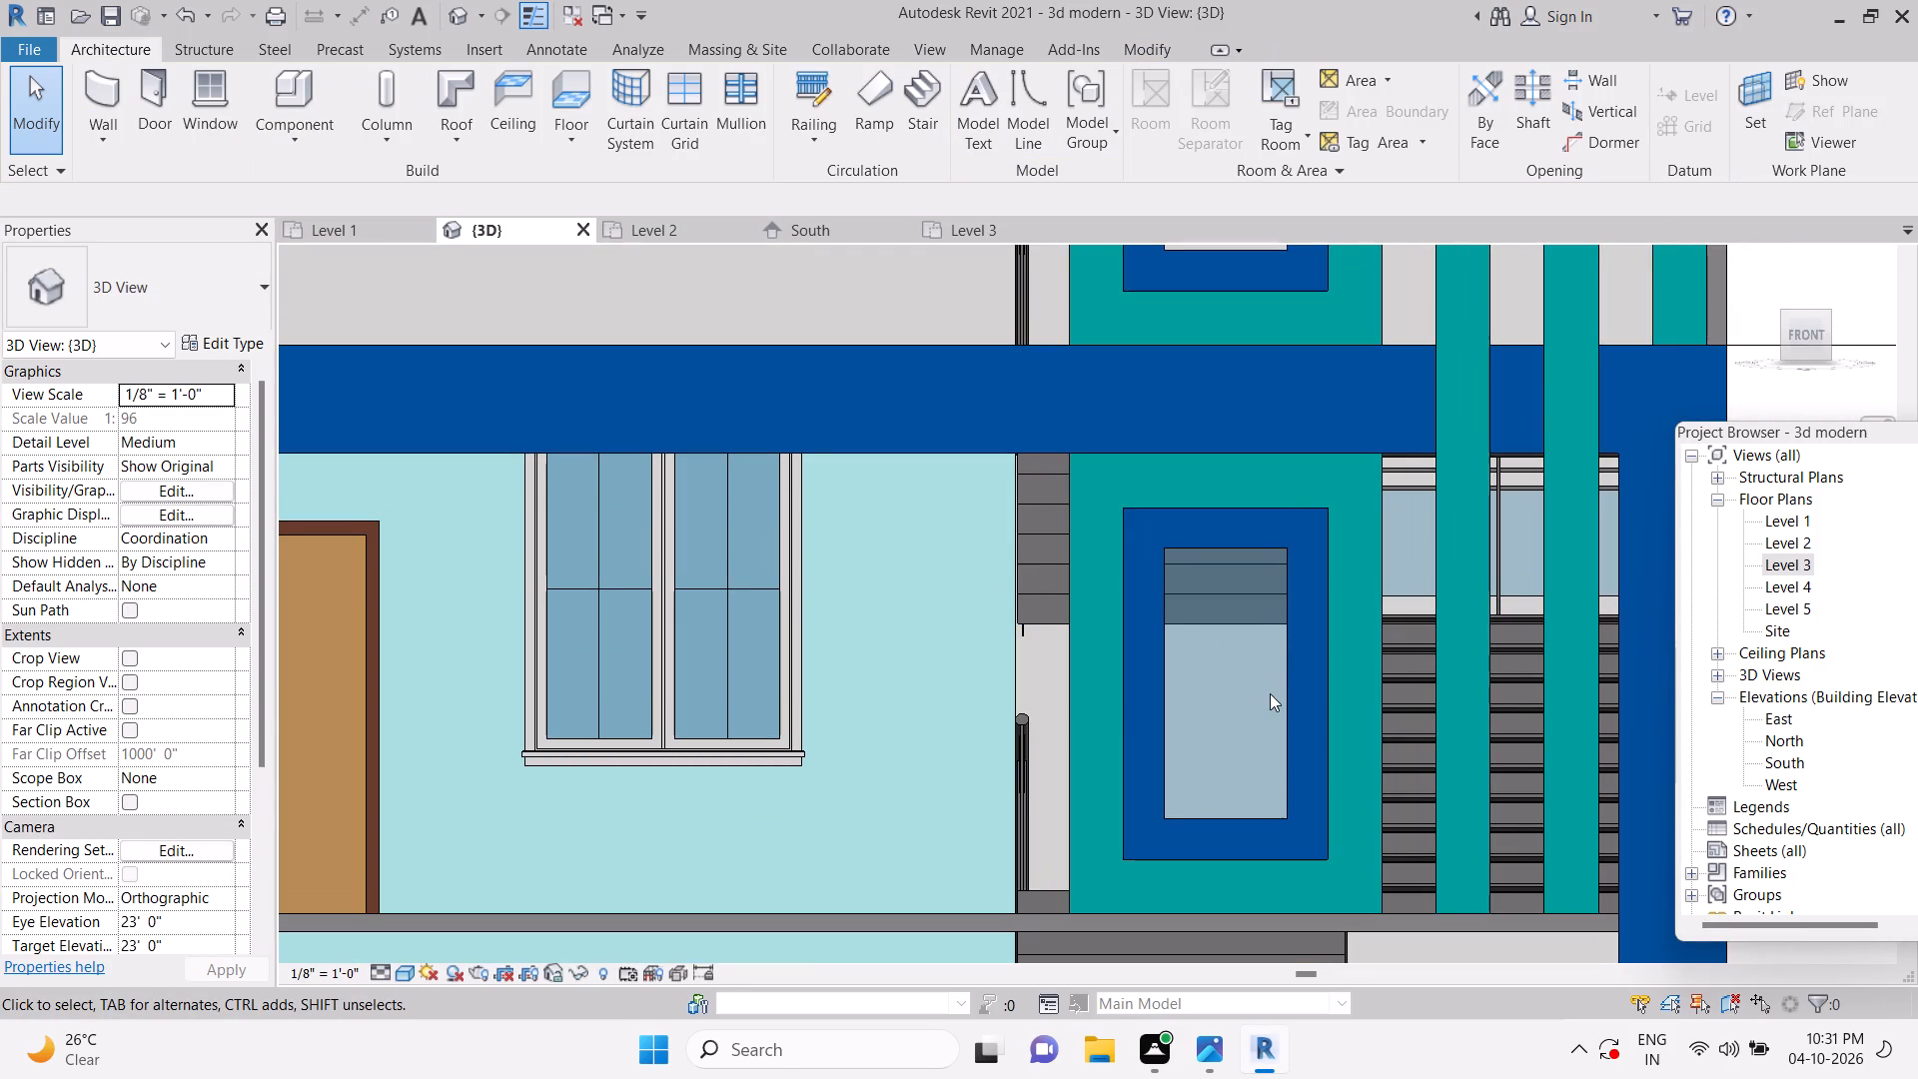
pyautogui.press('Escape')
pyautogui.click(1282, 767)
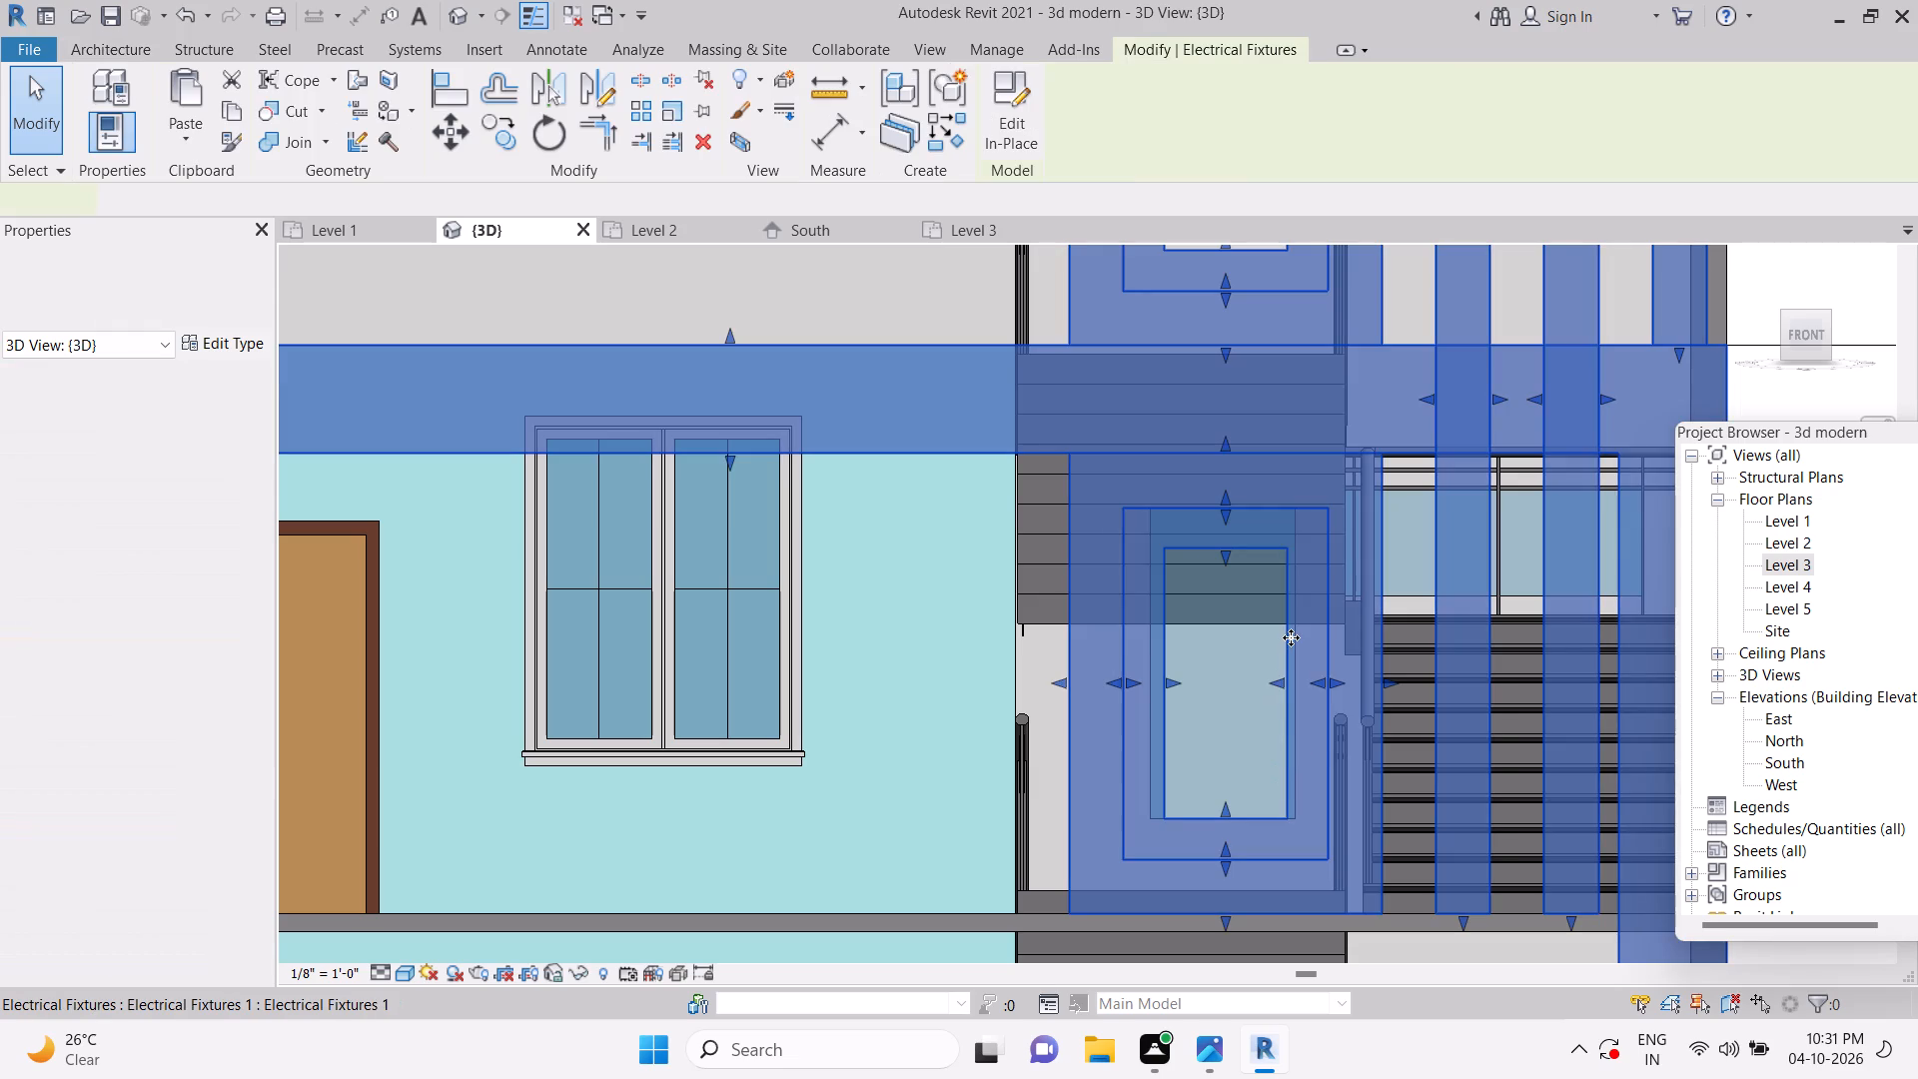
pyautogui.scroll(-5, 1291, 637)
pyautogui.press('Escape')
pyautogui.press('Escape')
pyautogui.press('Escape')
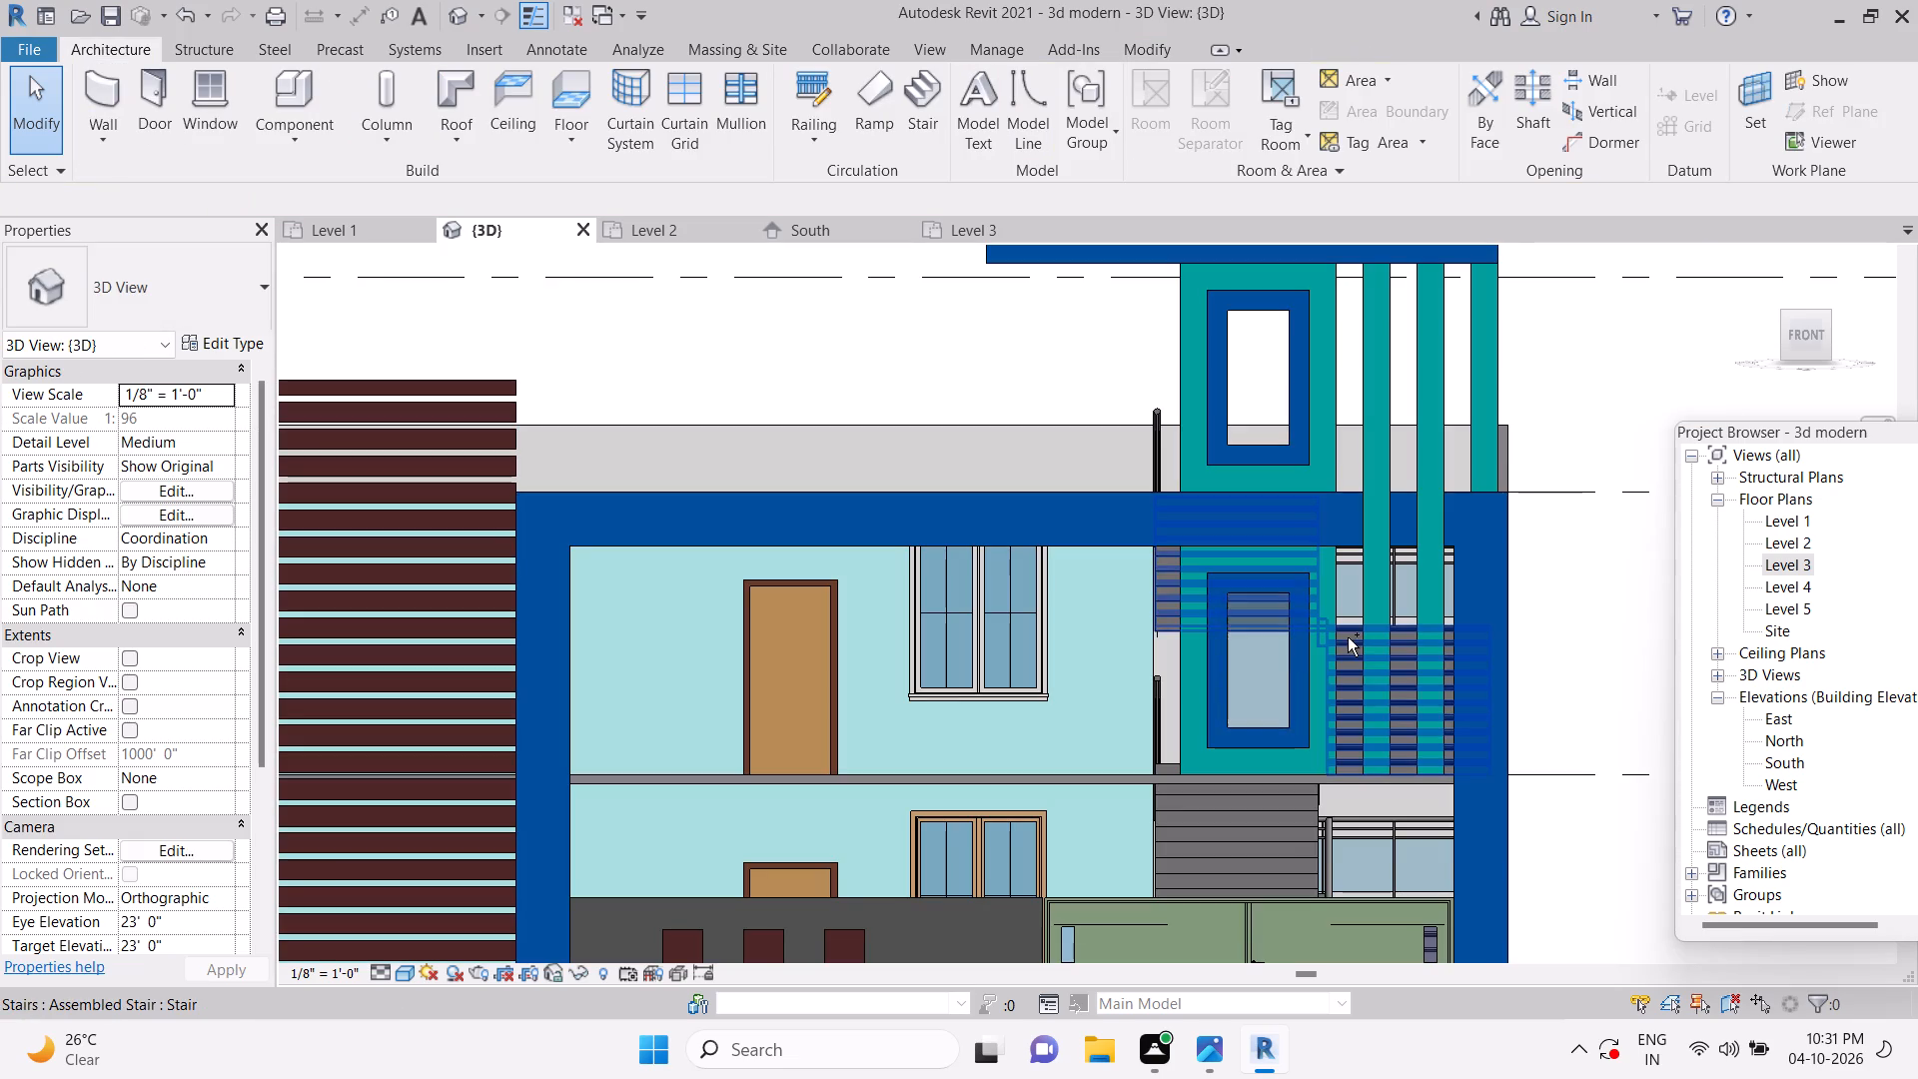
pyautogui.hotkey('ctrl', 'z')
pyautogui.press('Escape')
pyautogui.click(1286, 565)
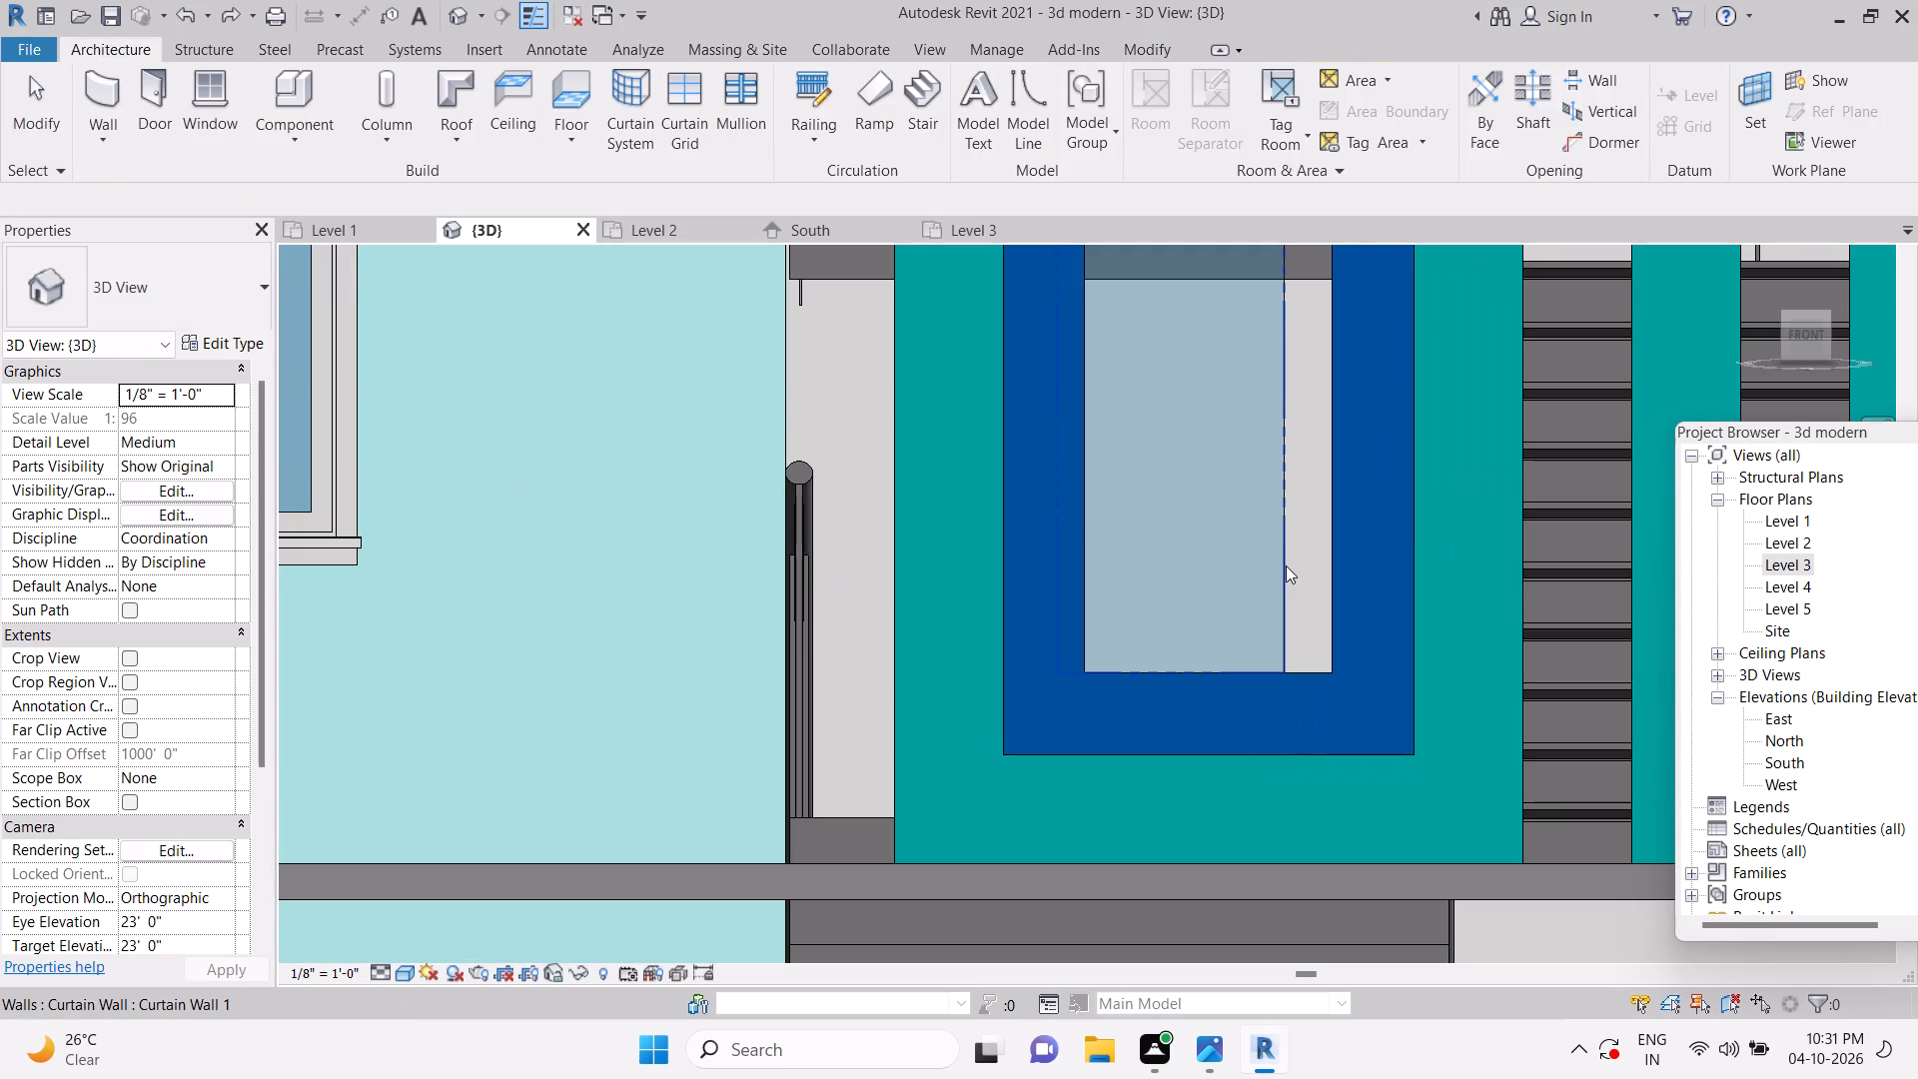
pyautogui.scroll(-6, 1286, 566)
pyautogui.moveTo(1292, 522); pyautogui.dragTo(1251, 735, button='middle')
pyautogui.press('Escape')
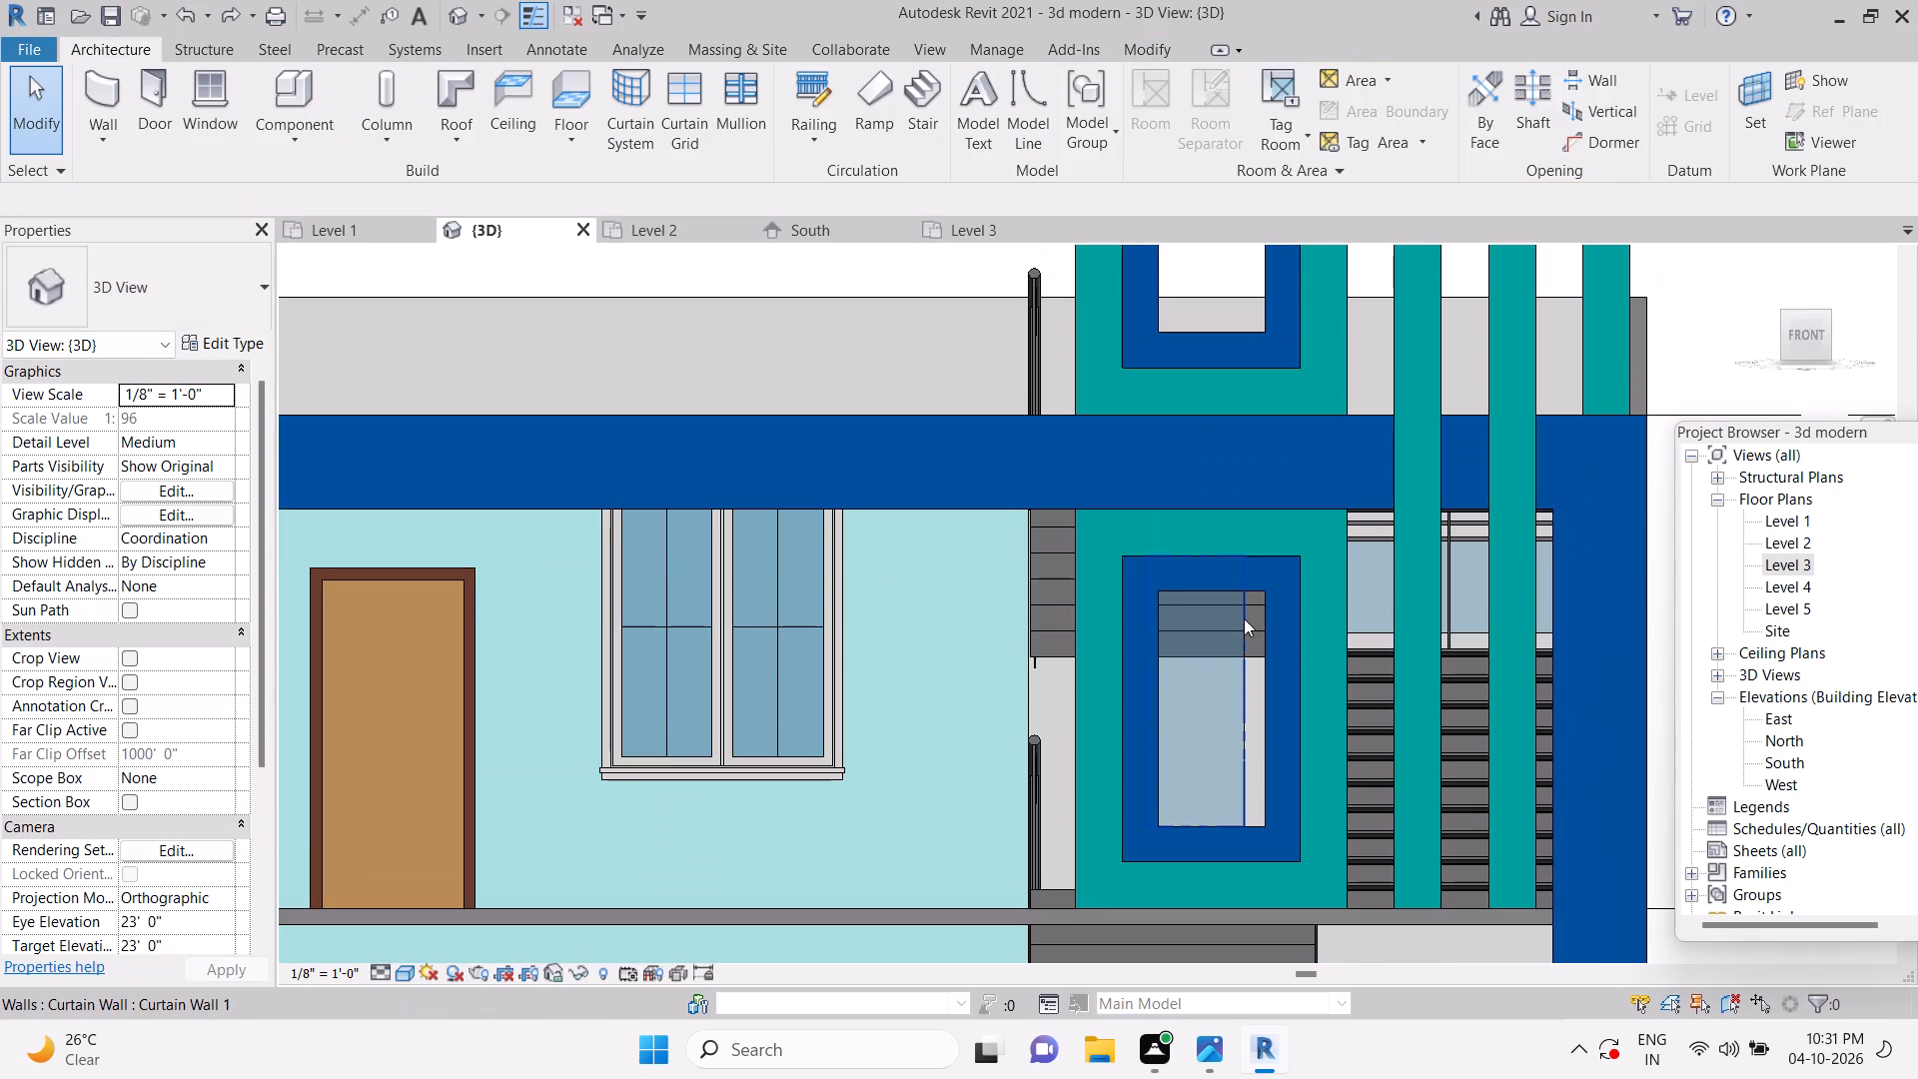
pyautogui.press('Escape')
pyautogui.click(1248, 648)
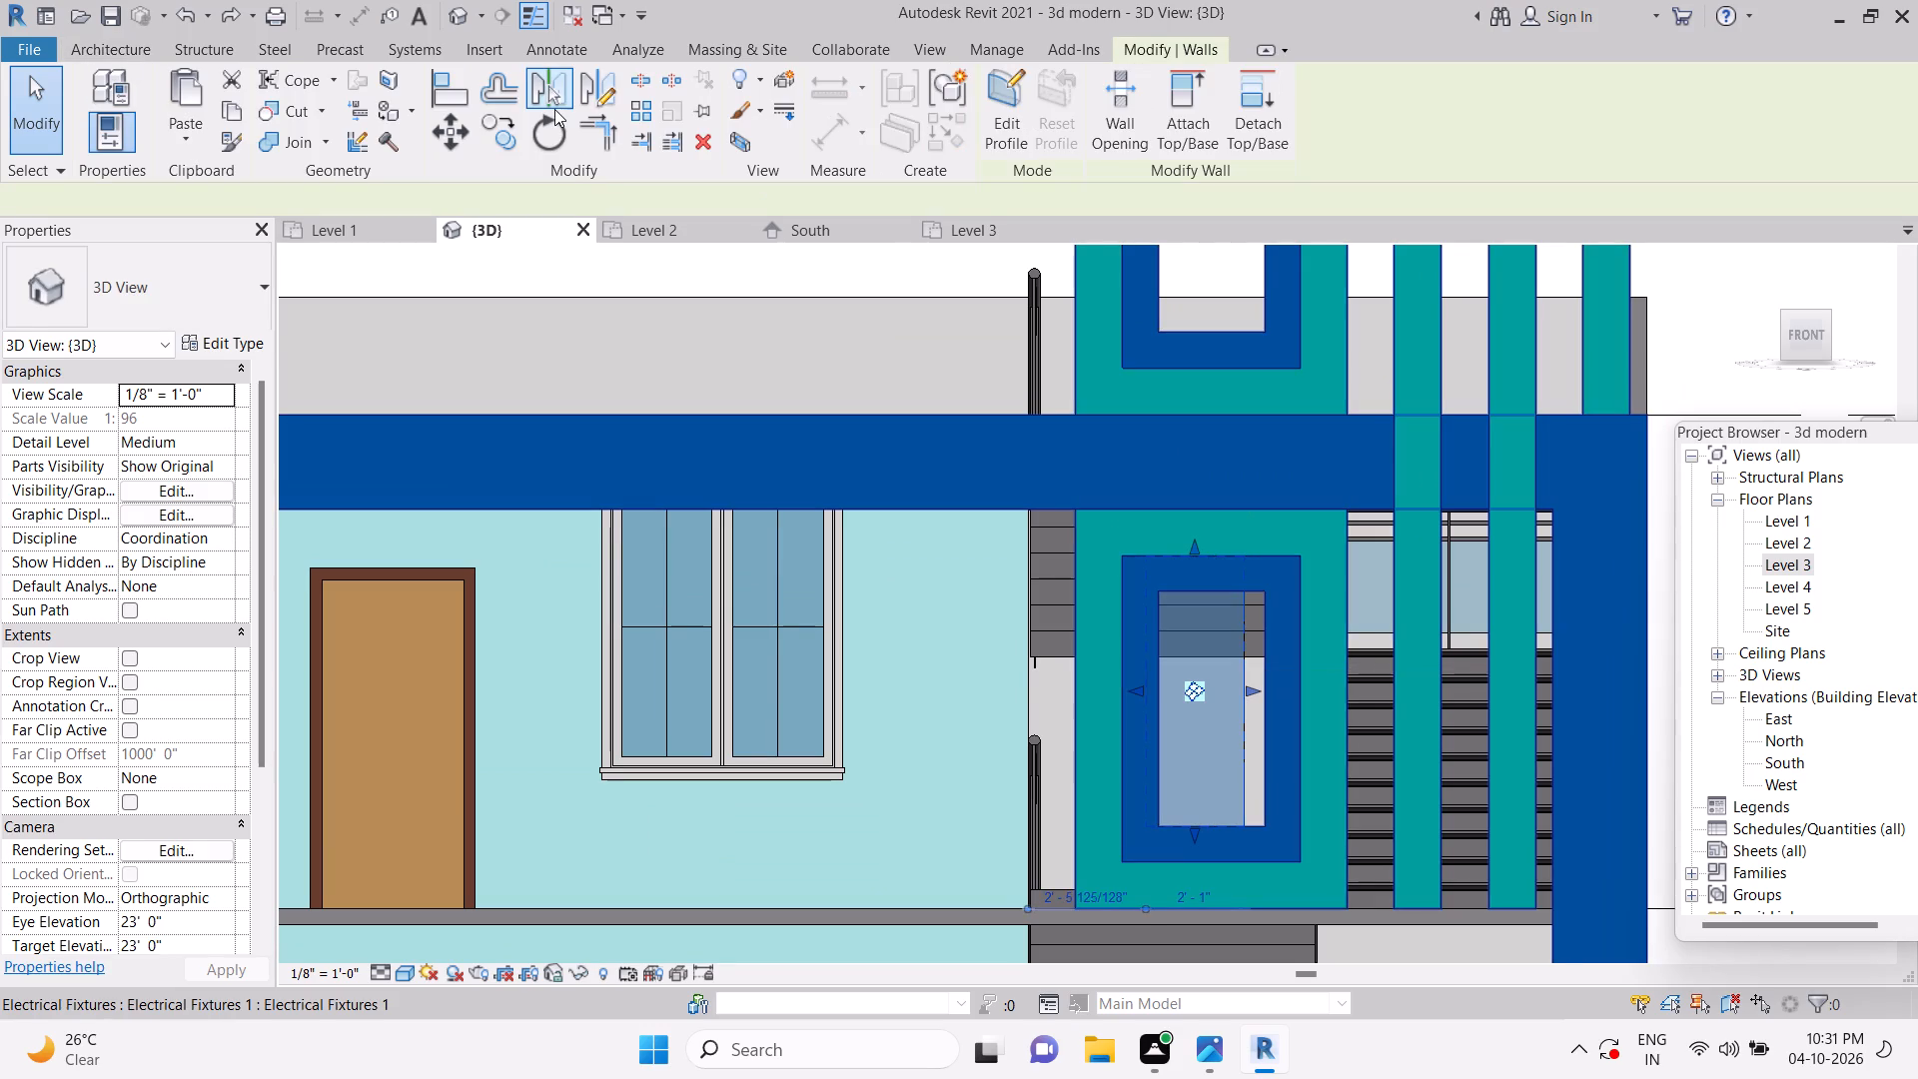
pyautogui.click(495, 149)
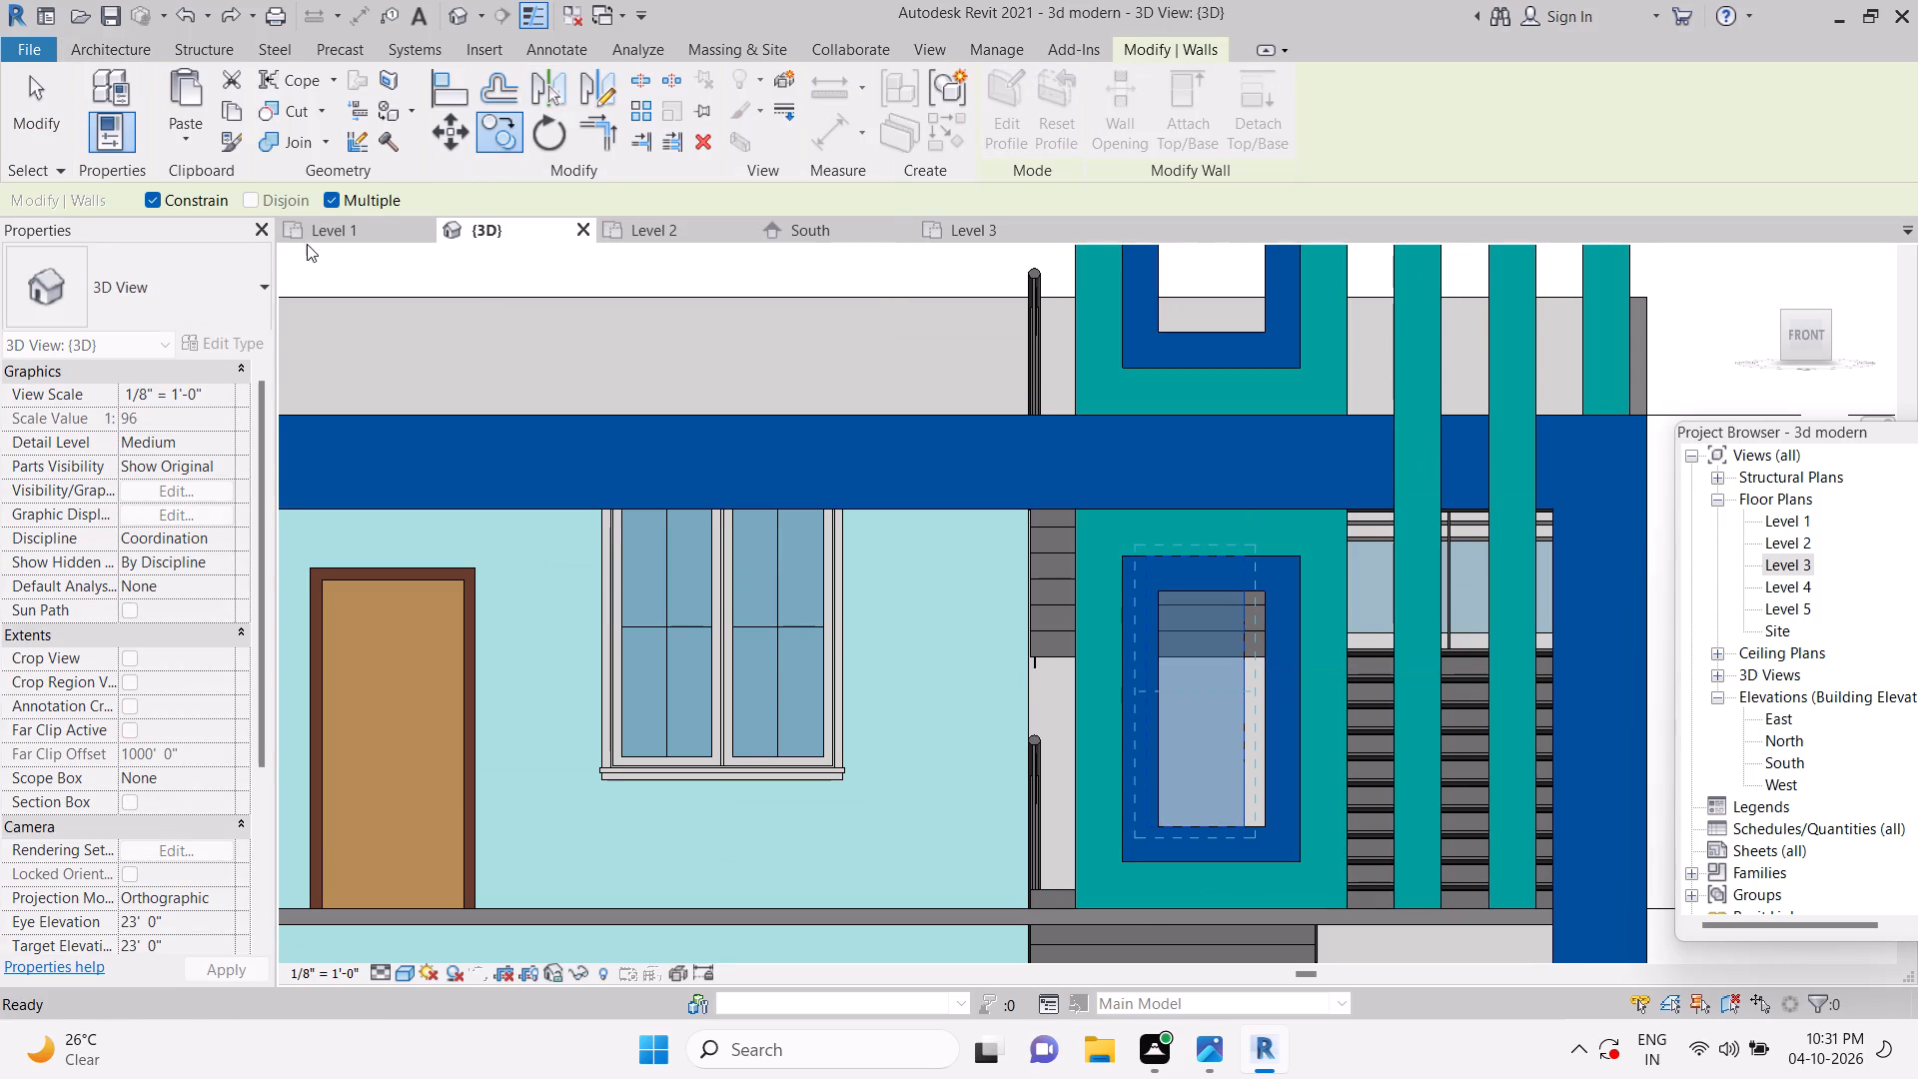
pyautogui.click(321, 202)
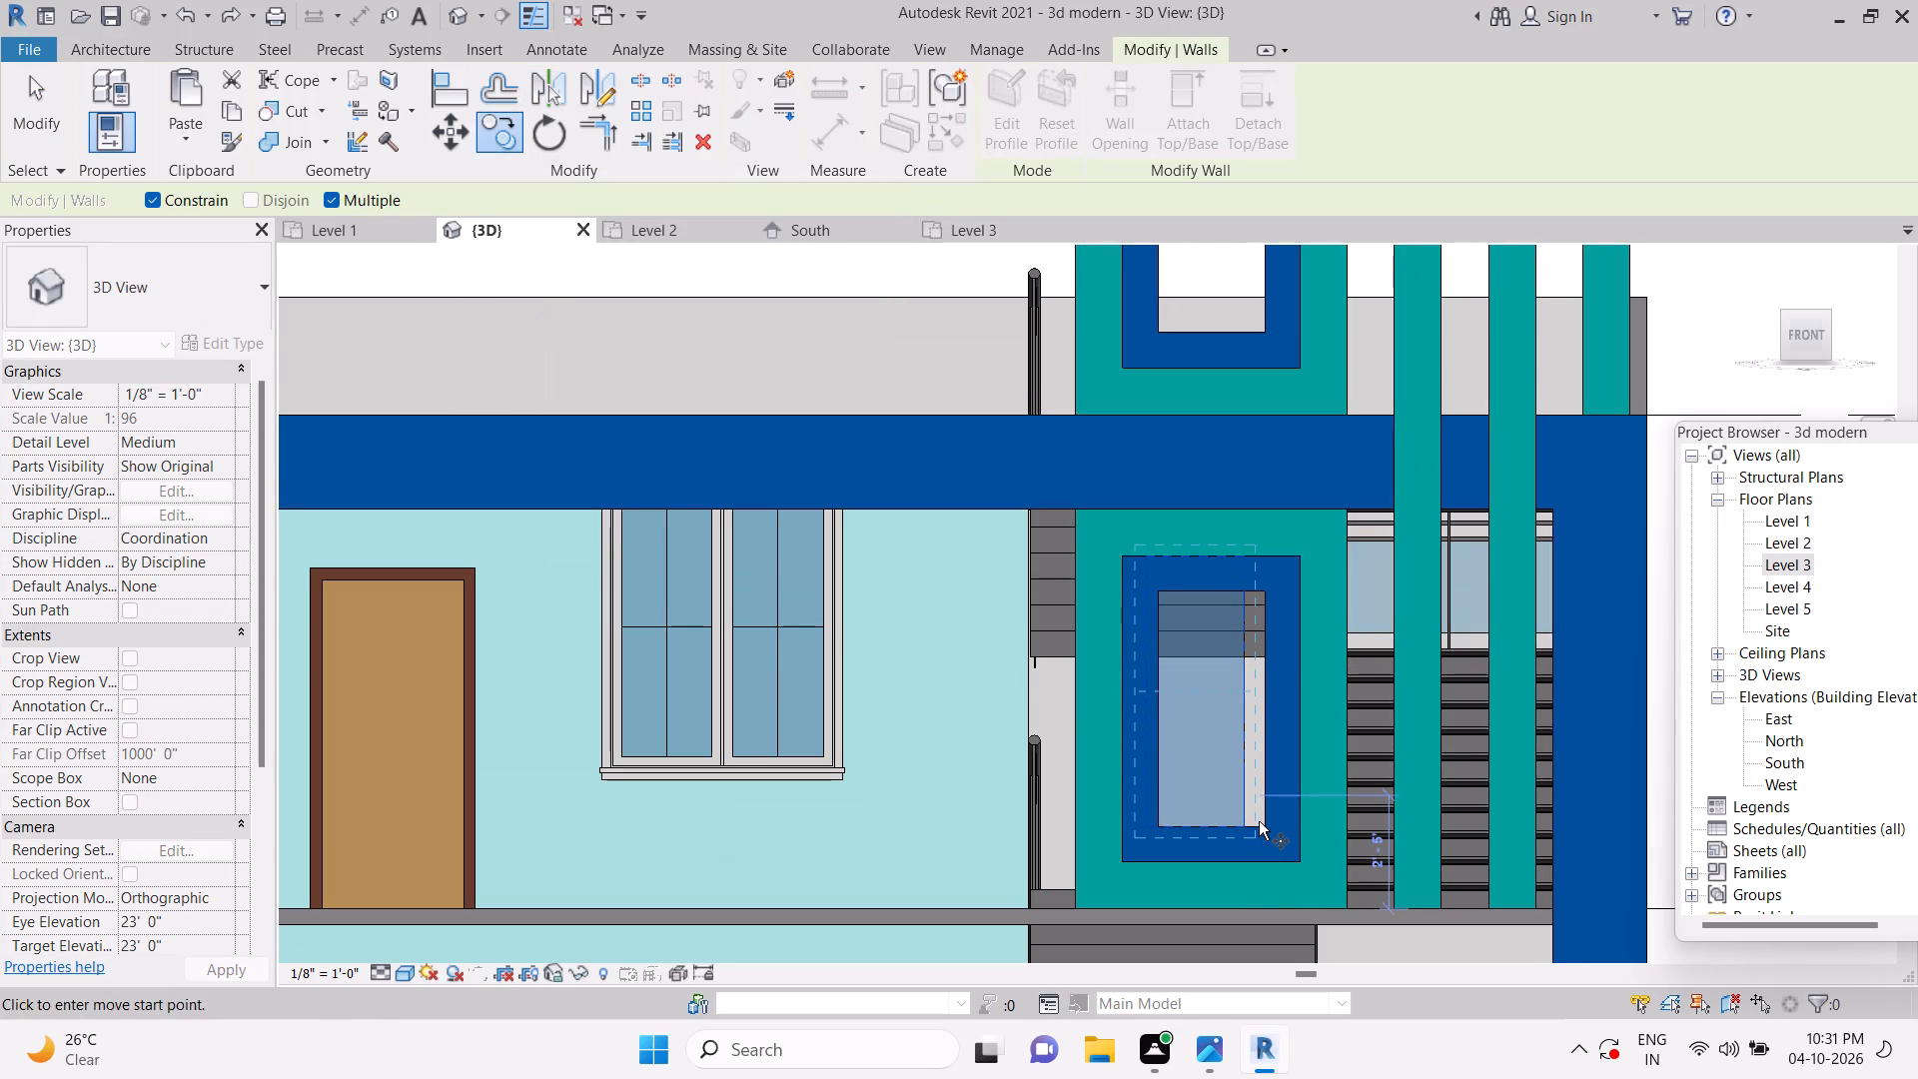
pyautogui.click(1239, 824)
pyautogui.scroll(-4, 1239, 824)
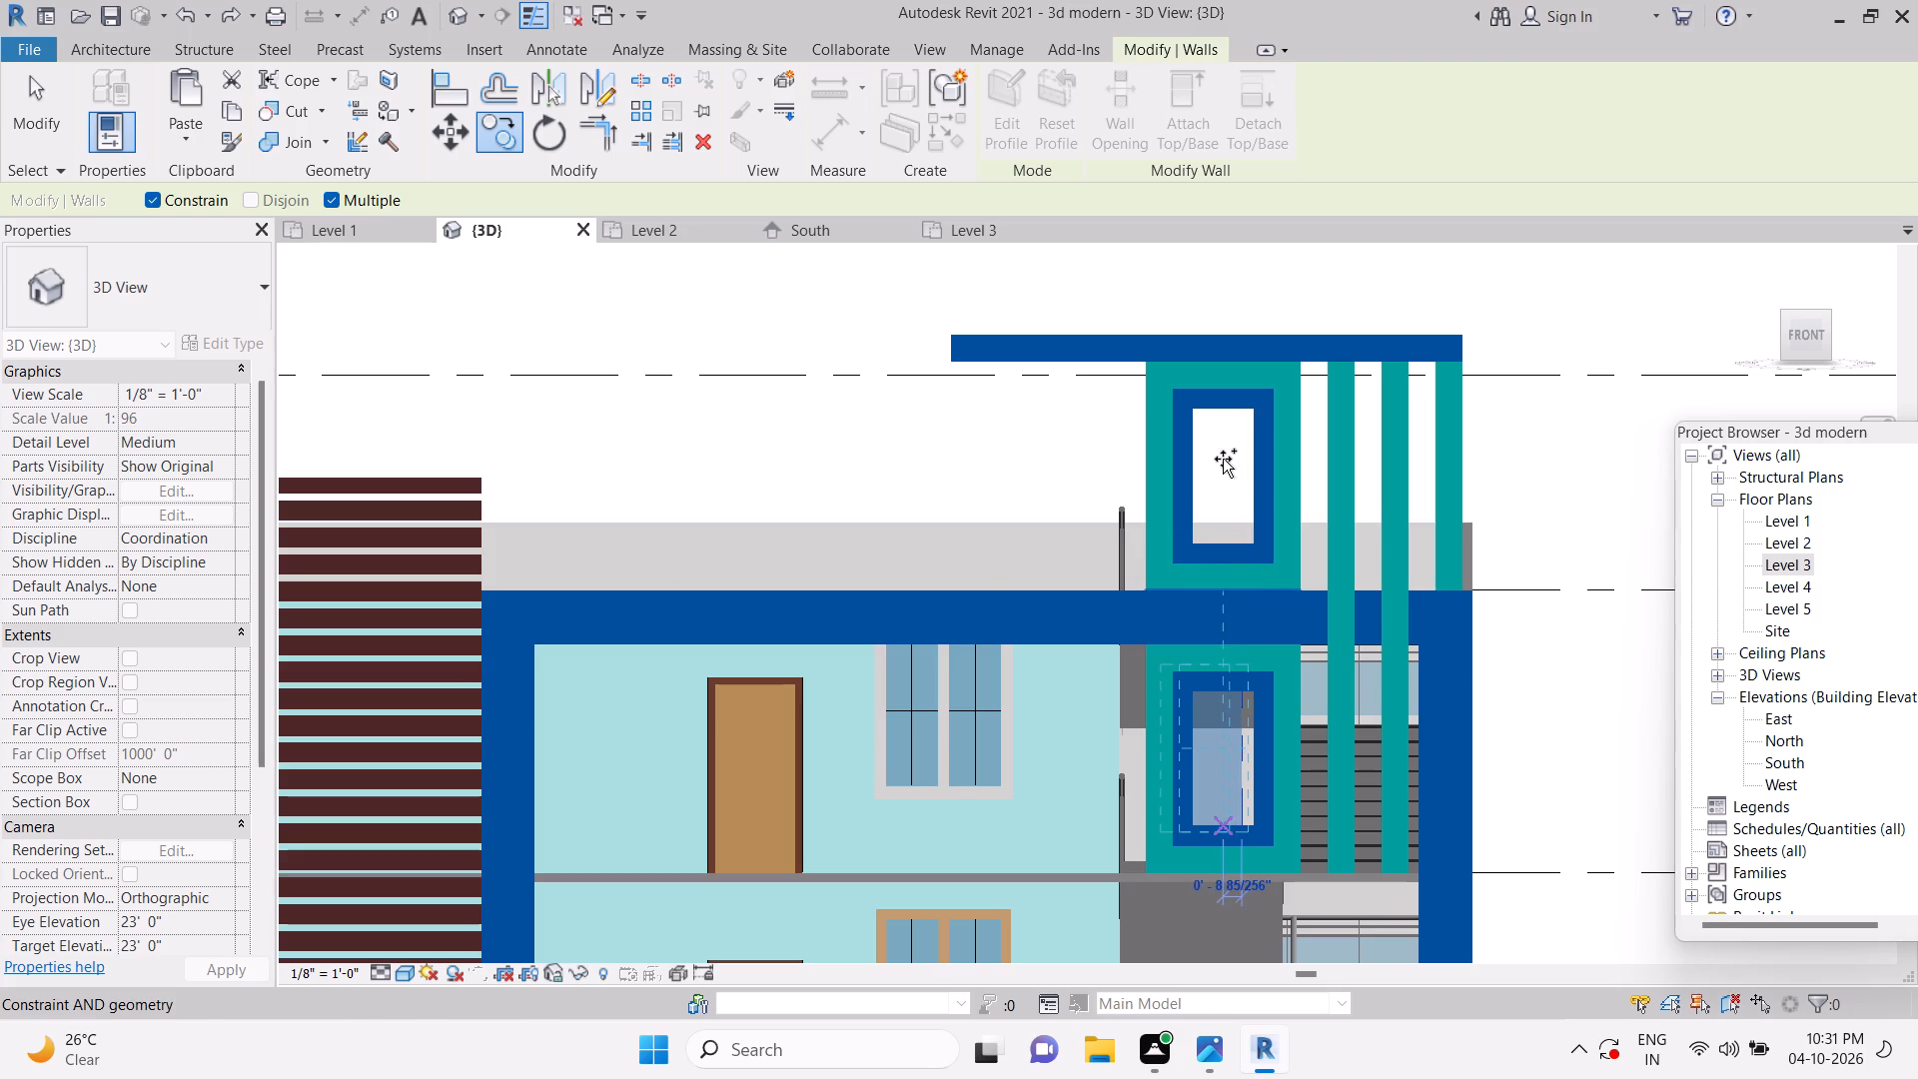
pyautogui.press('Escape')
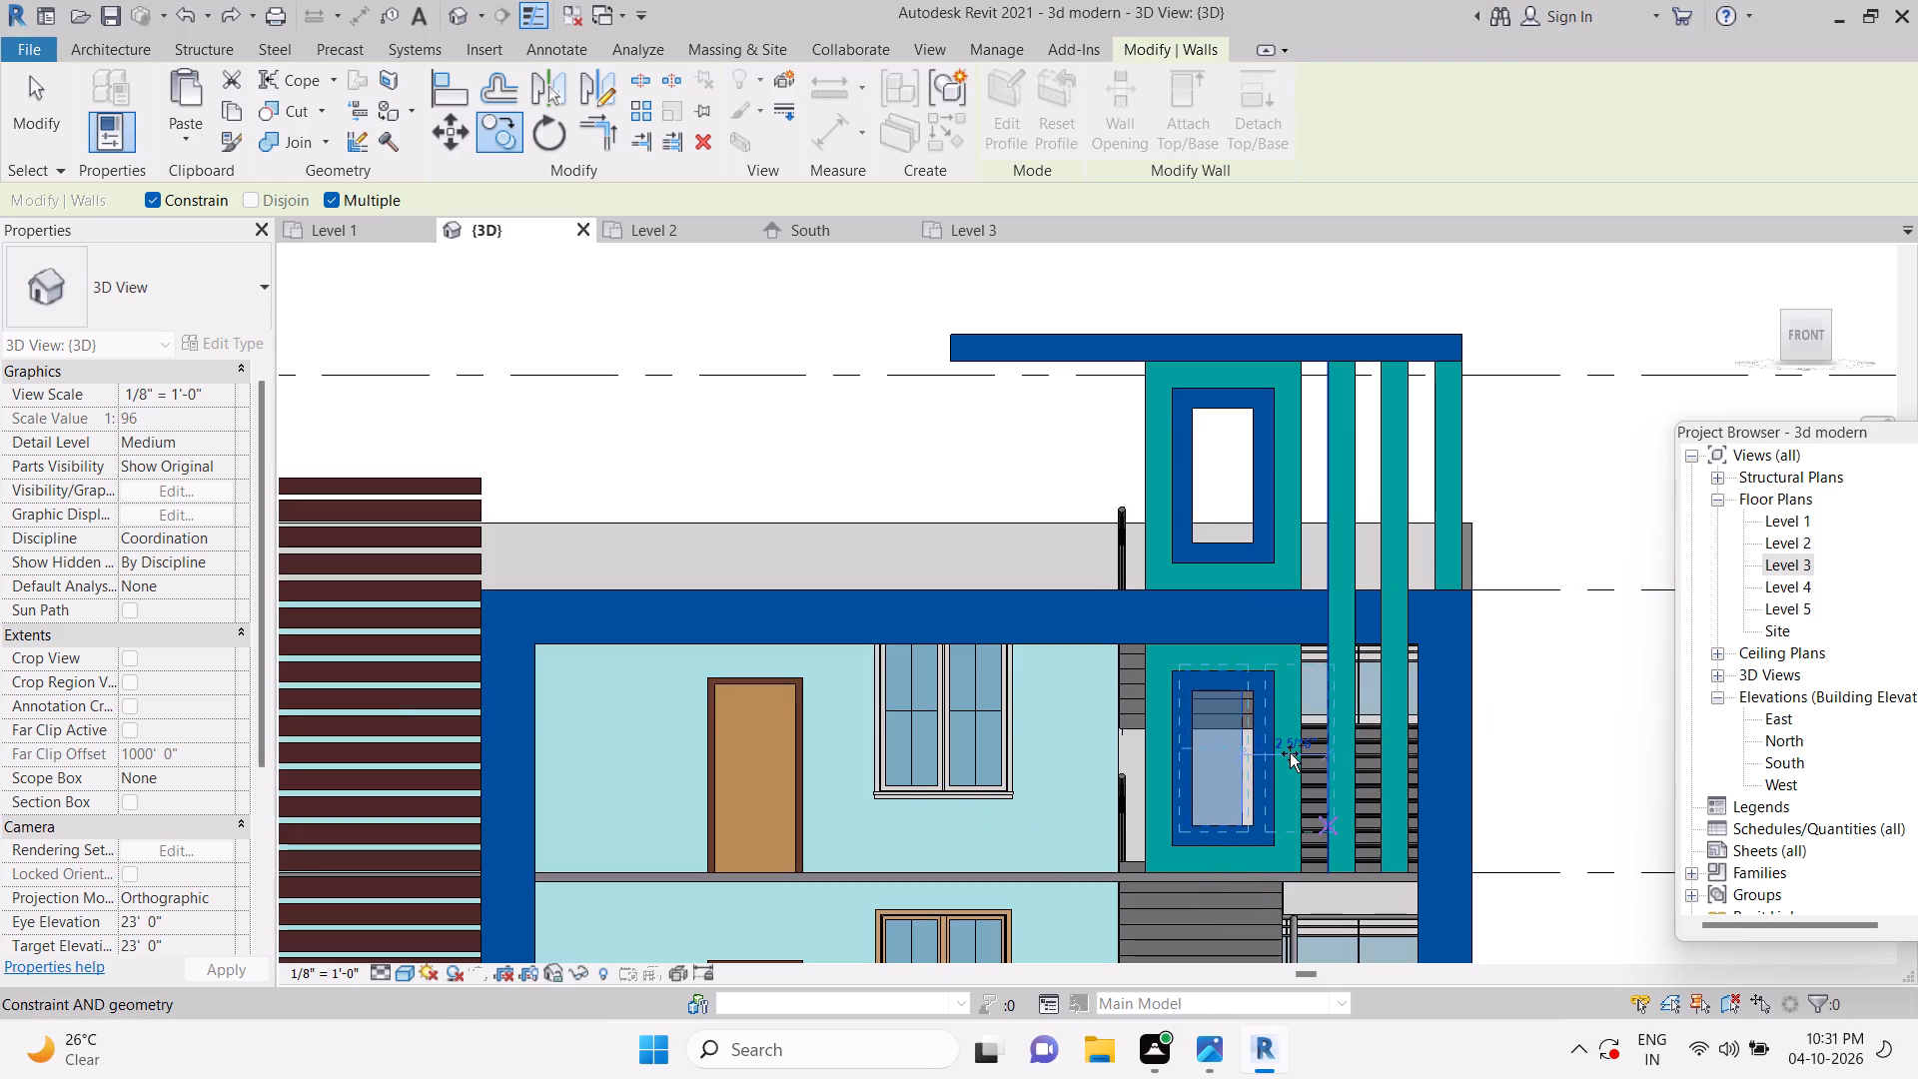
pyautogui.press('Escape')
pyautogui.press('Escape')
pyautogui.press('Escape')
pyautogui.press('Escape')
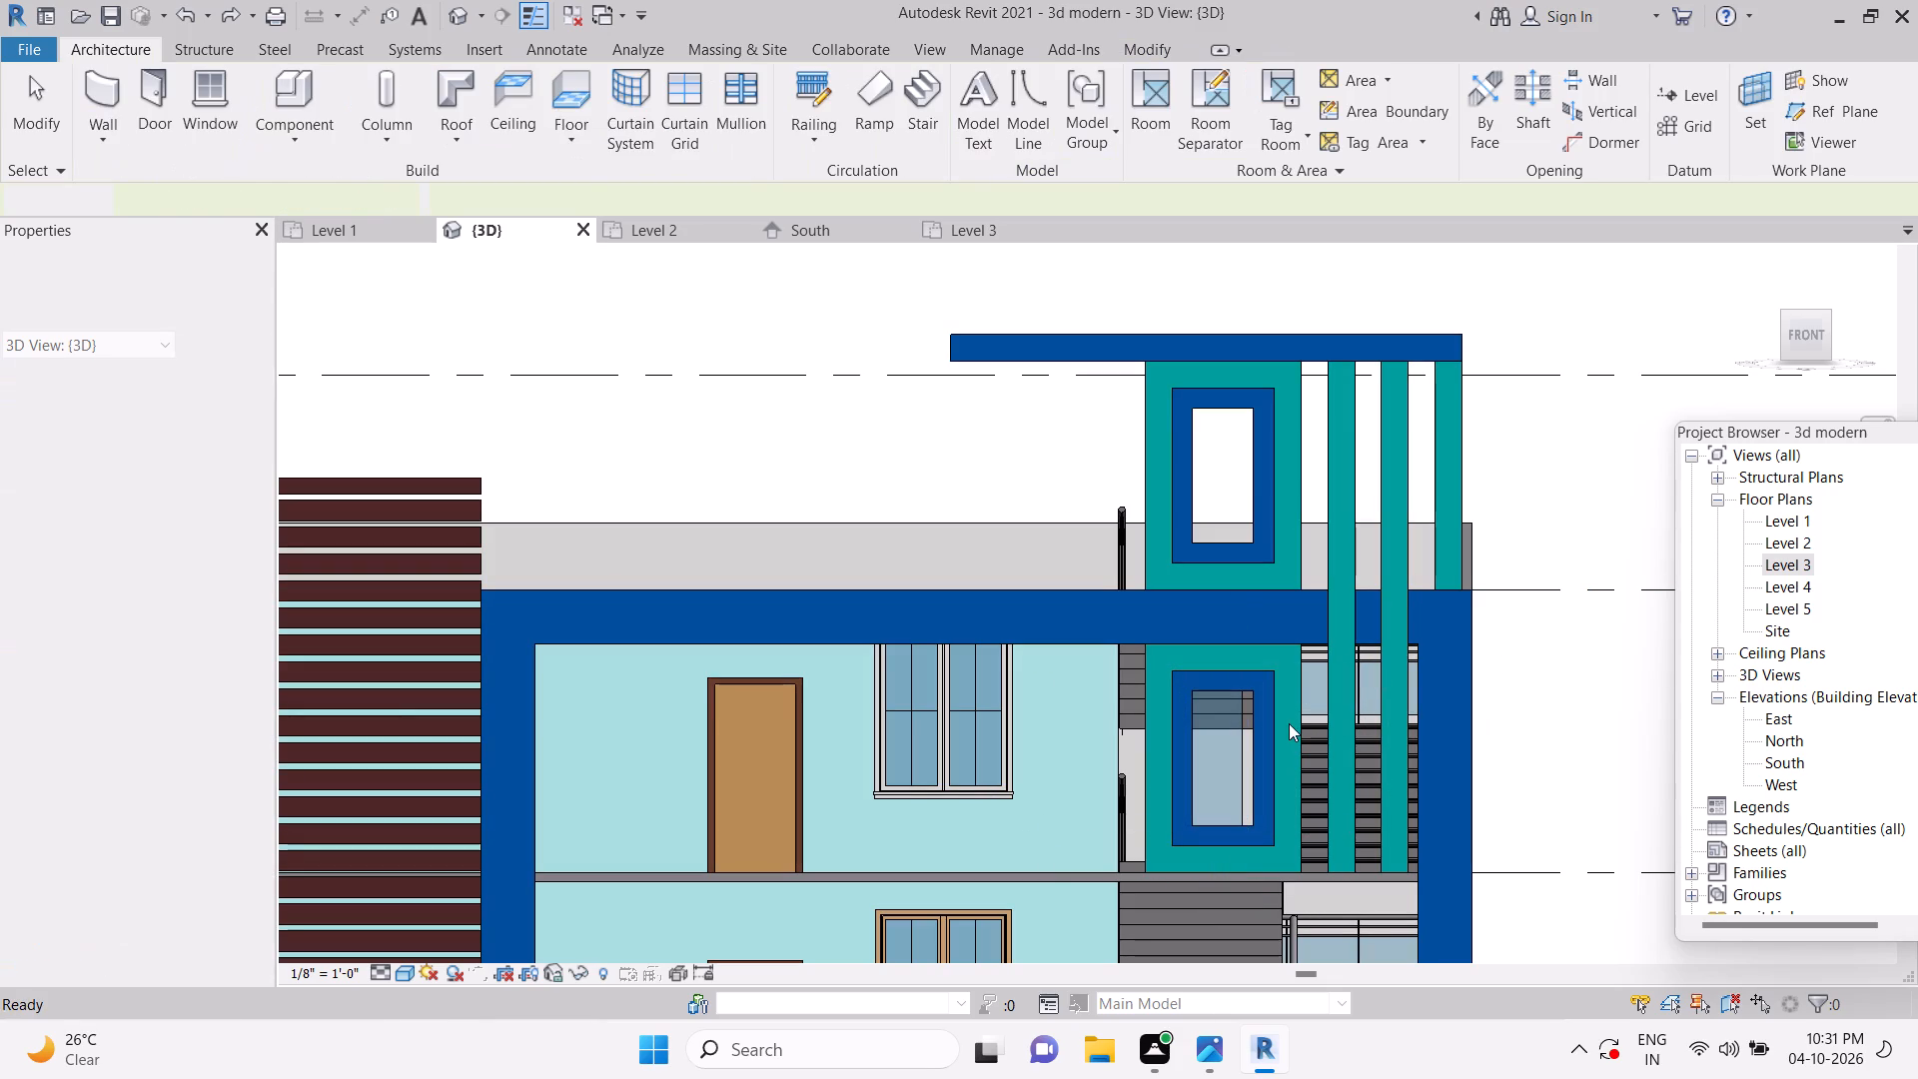
# Copy the curtain wall from the lower framed opening and paste it aligned to Level 4.
pyautogui.click(1242, 742)
pyautogui.scroll(-5, 1289, 563)
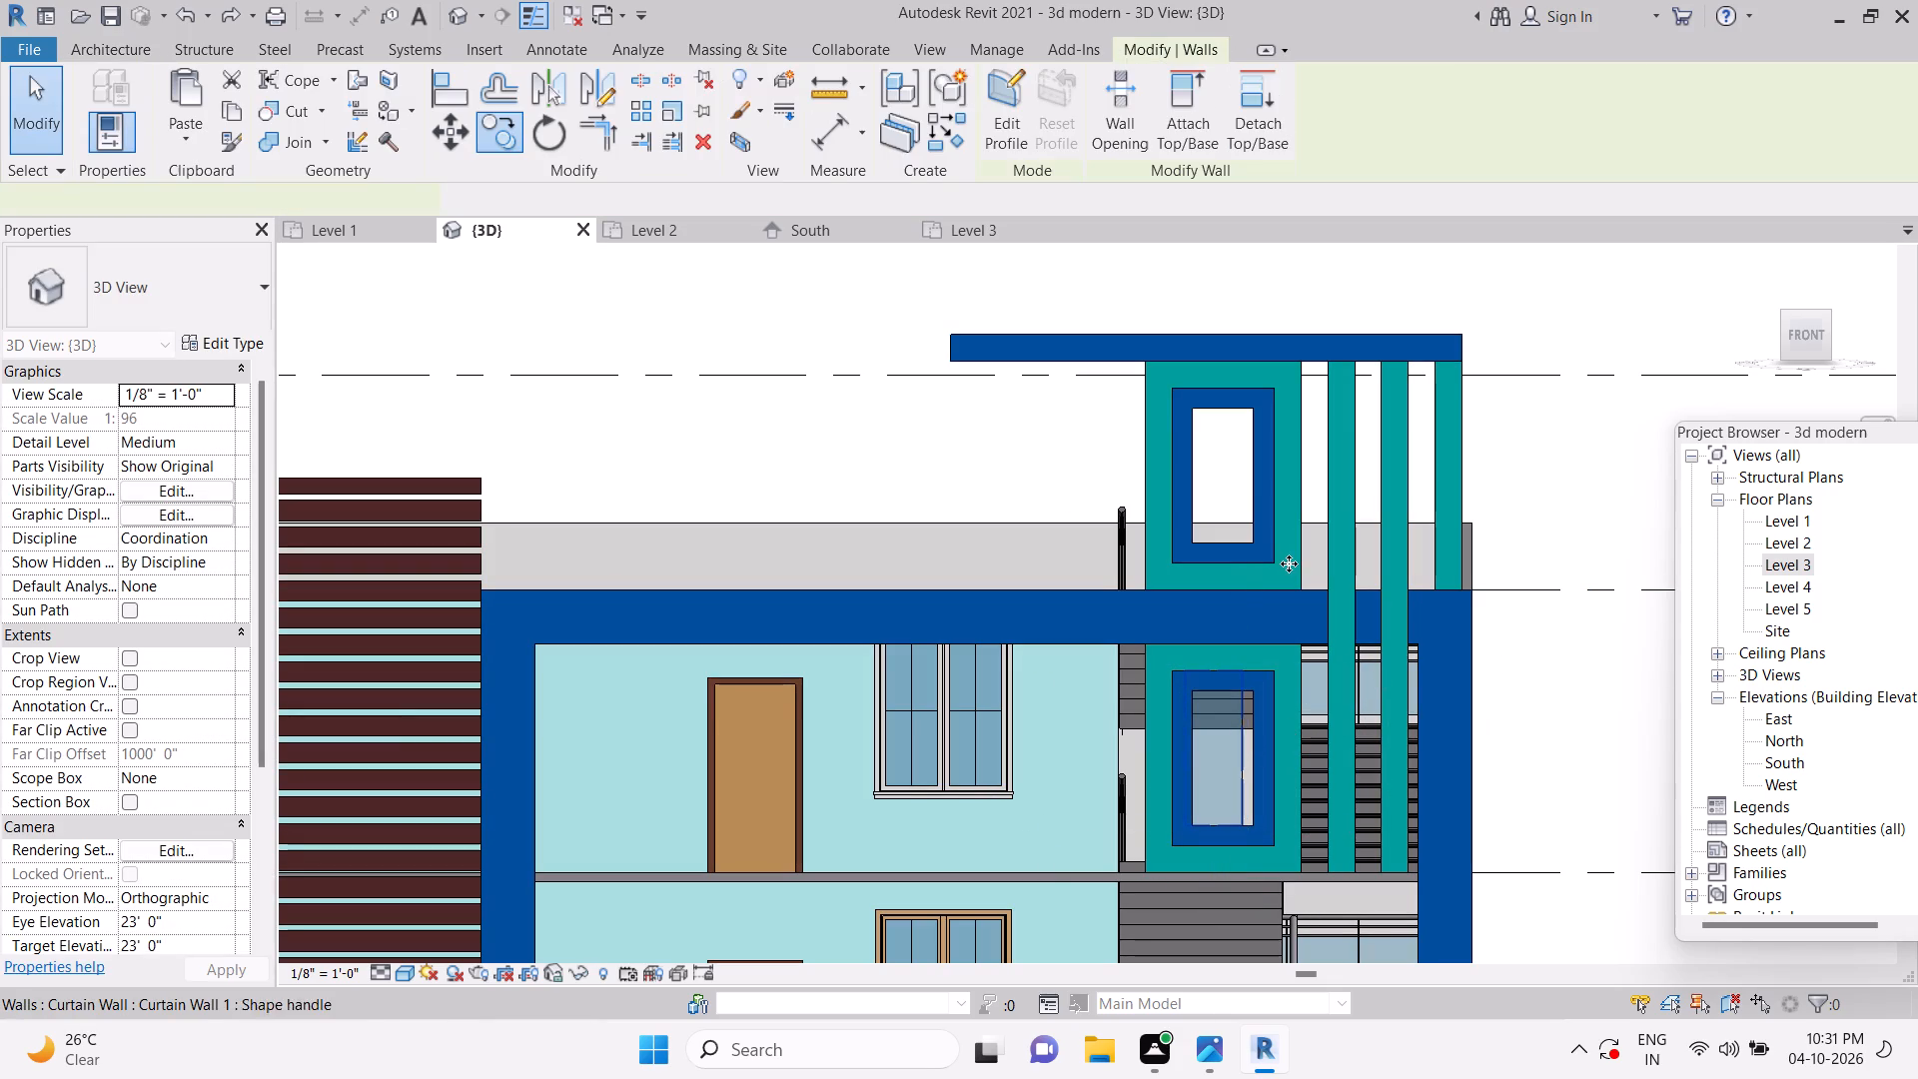
pyautogui.scroll(-1, 1171, 624)
pyautogui.moveTo(657, 634); pyautogui.dragTo(714, 635, button='middle')
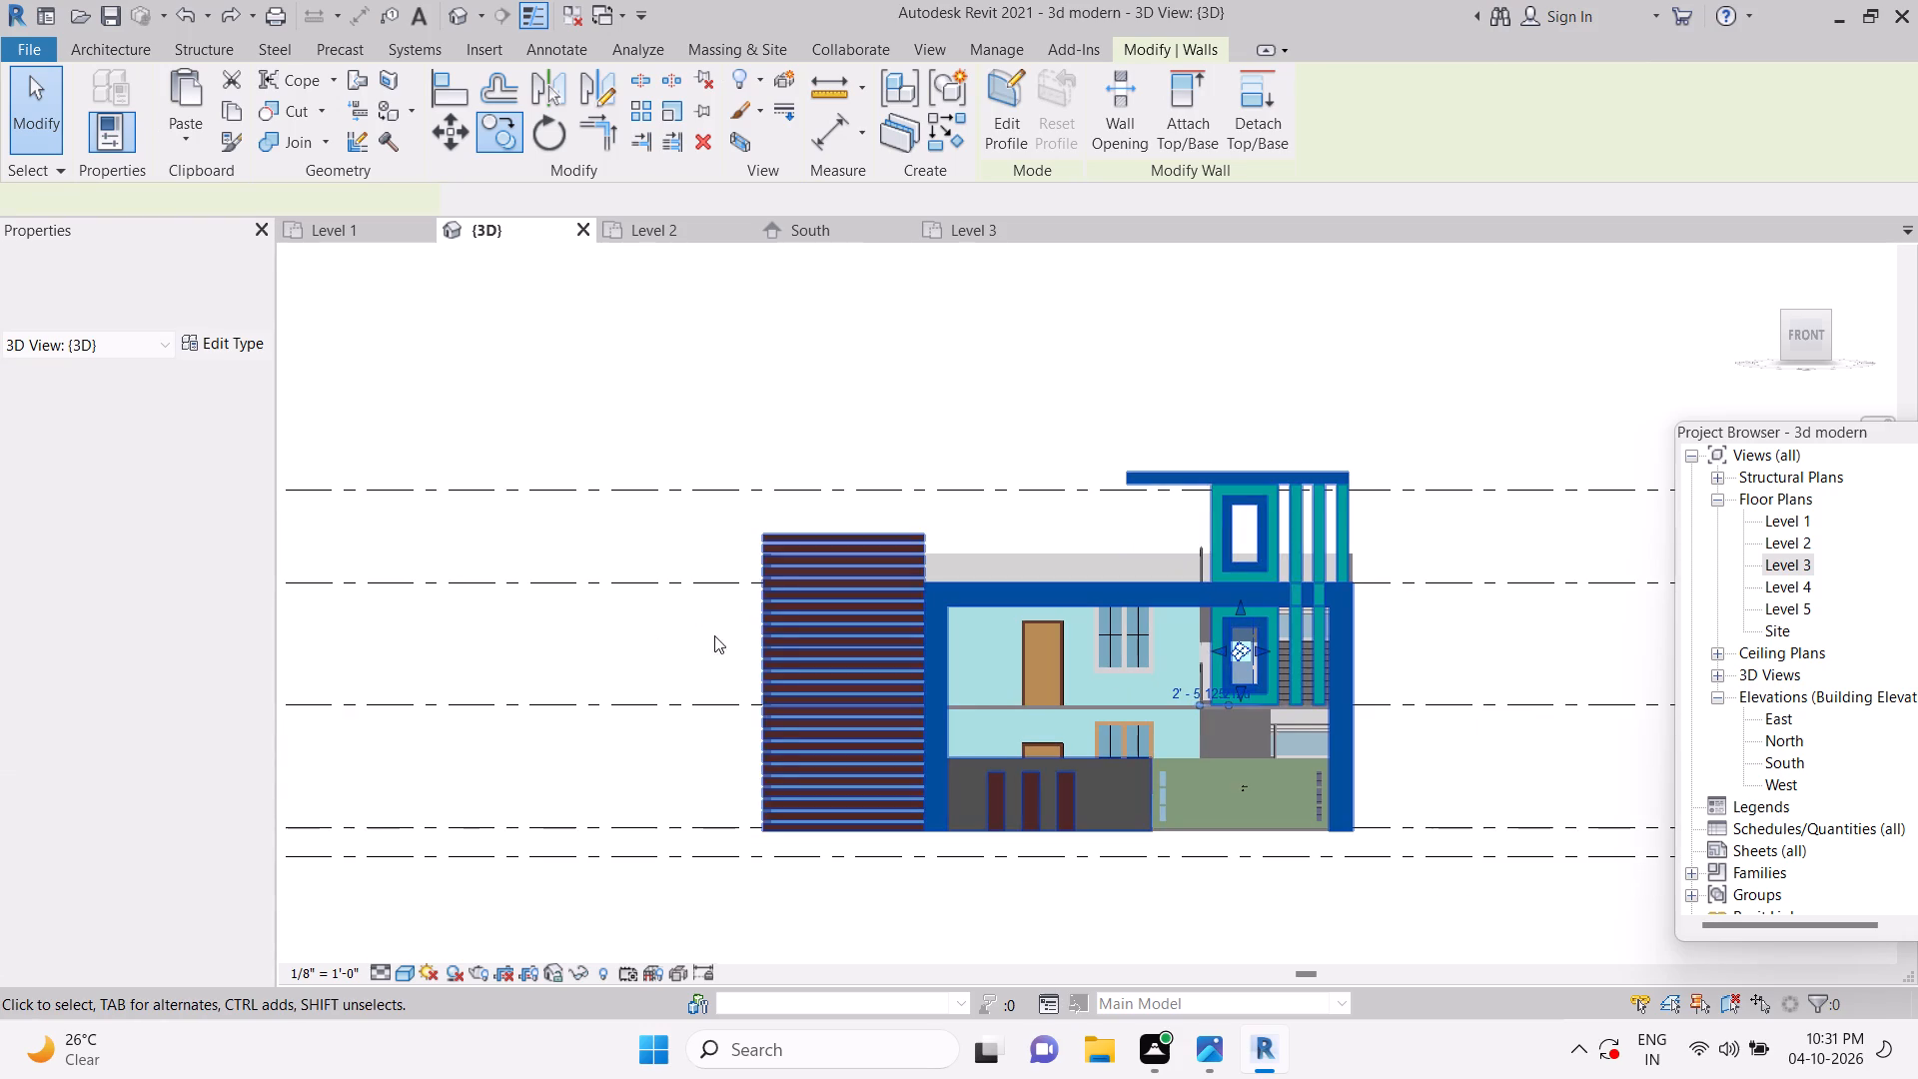
pyautogui.moveTo(714, 635); pyautogui.dragTo(1185, 590, button='middle')
pyautogui.moveTo(1256, 602); pyautogui.dragTo(1254, 602, button='middle')
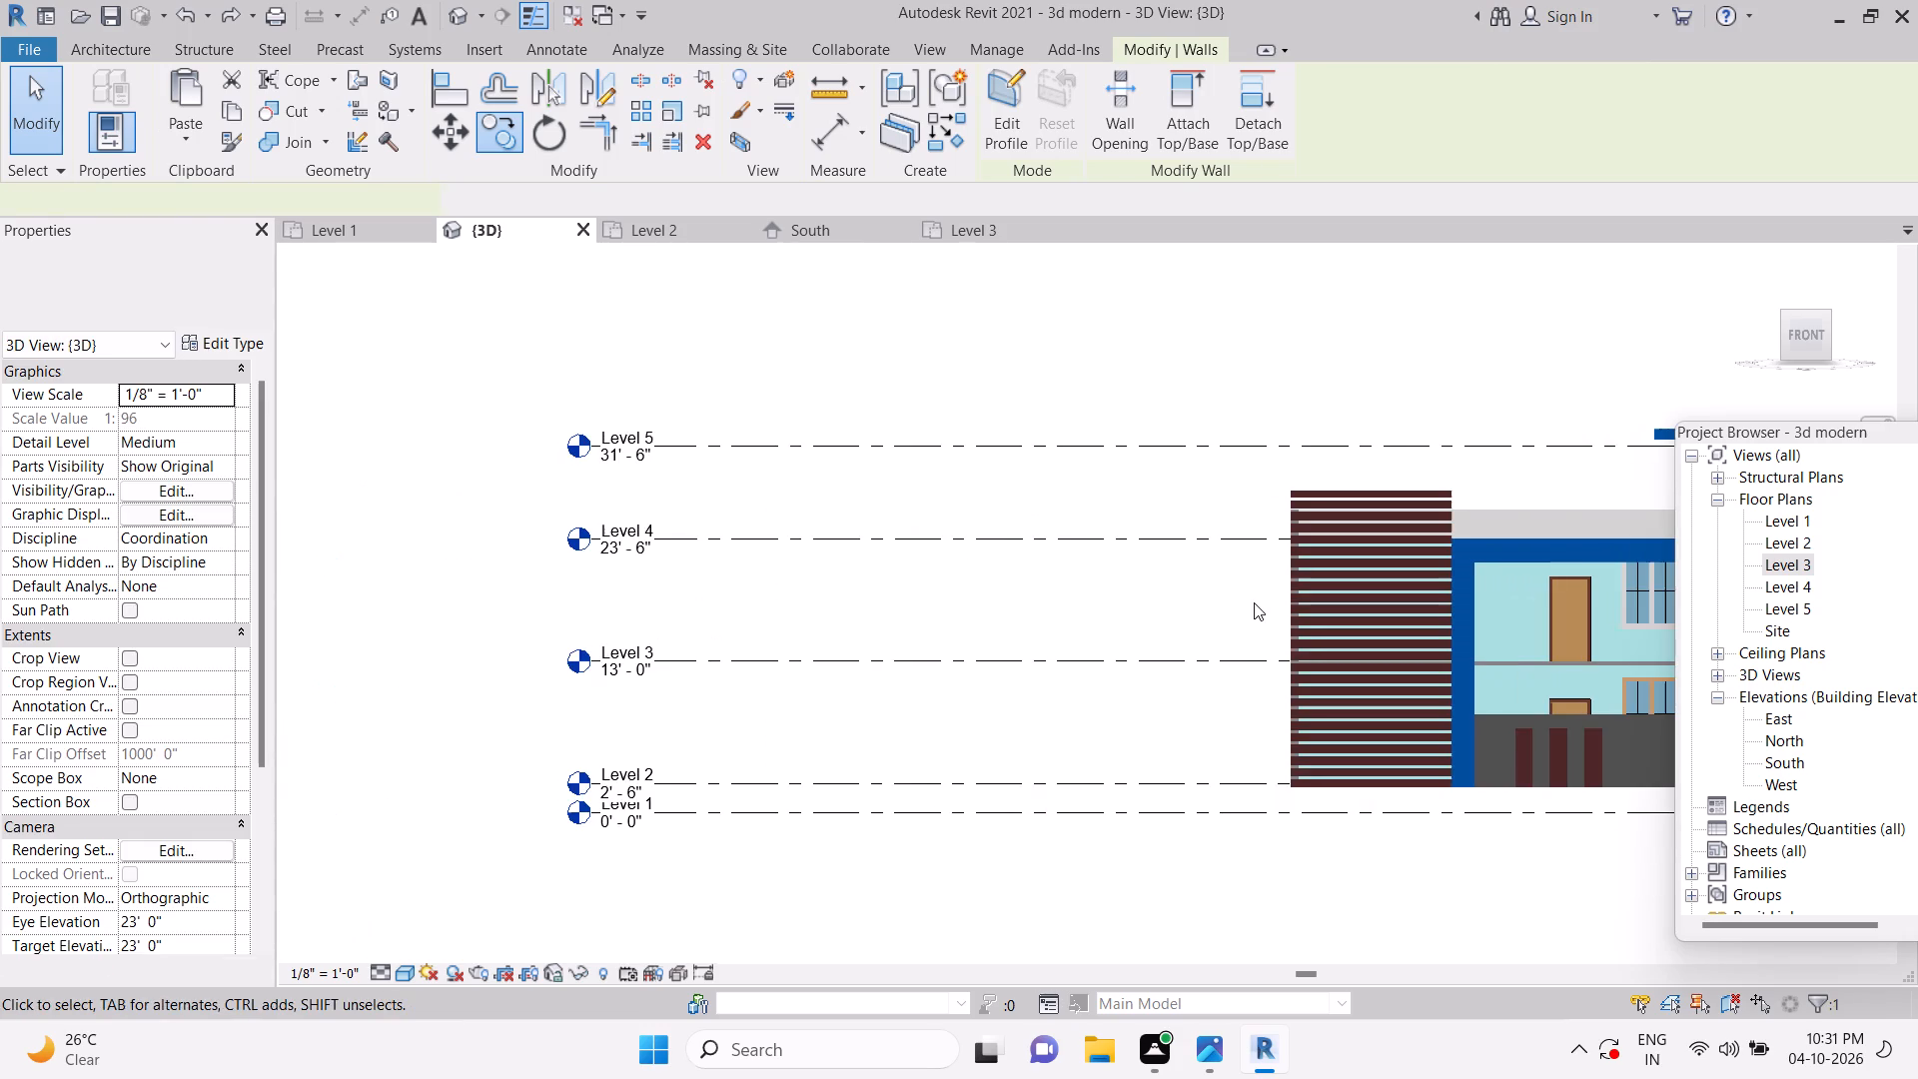
pyautogui.moveTo(1254, 602); pyautogui.dragTo(865, 602, button='middle')
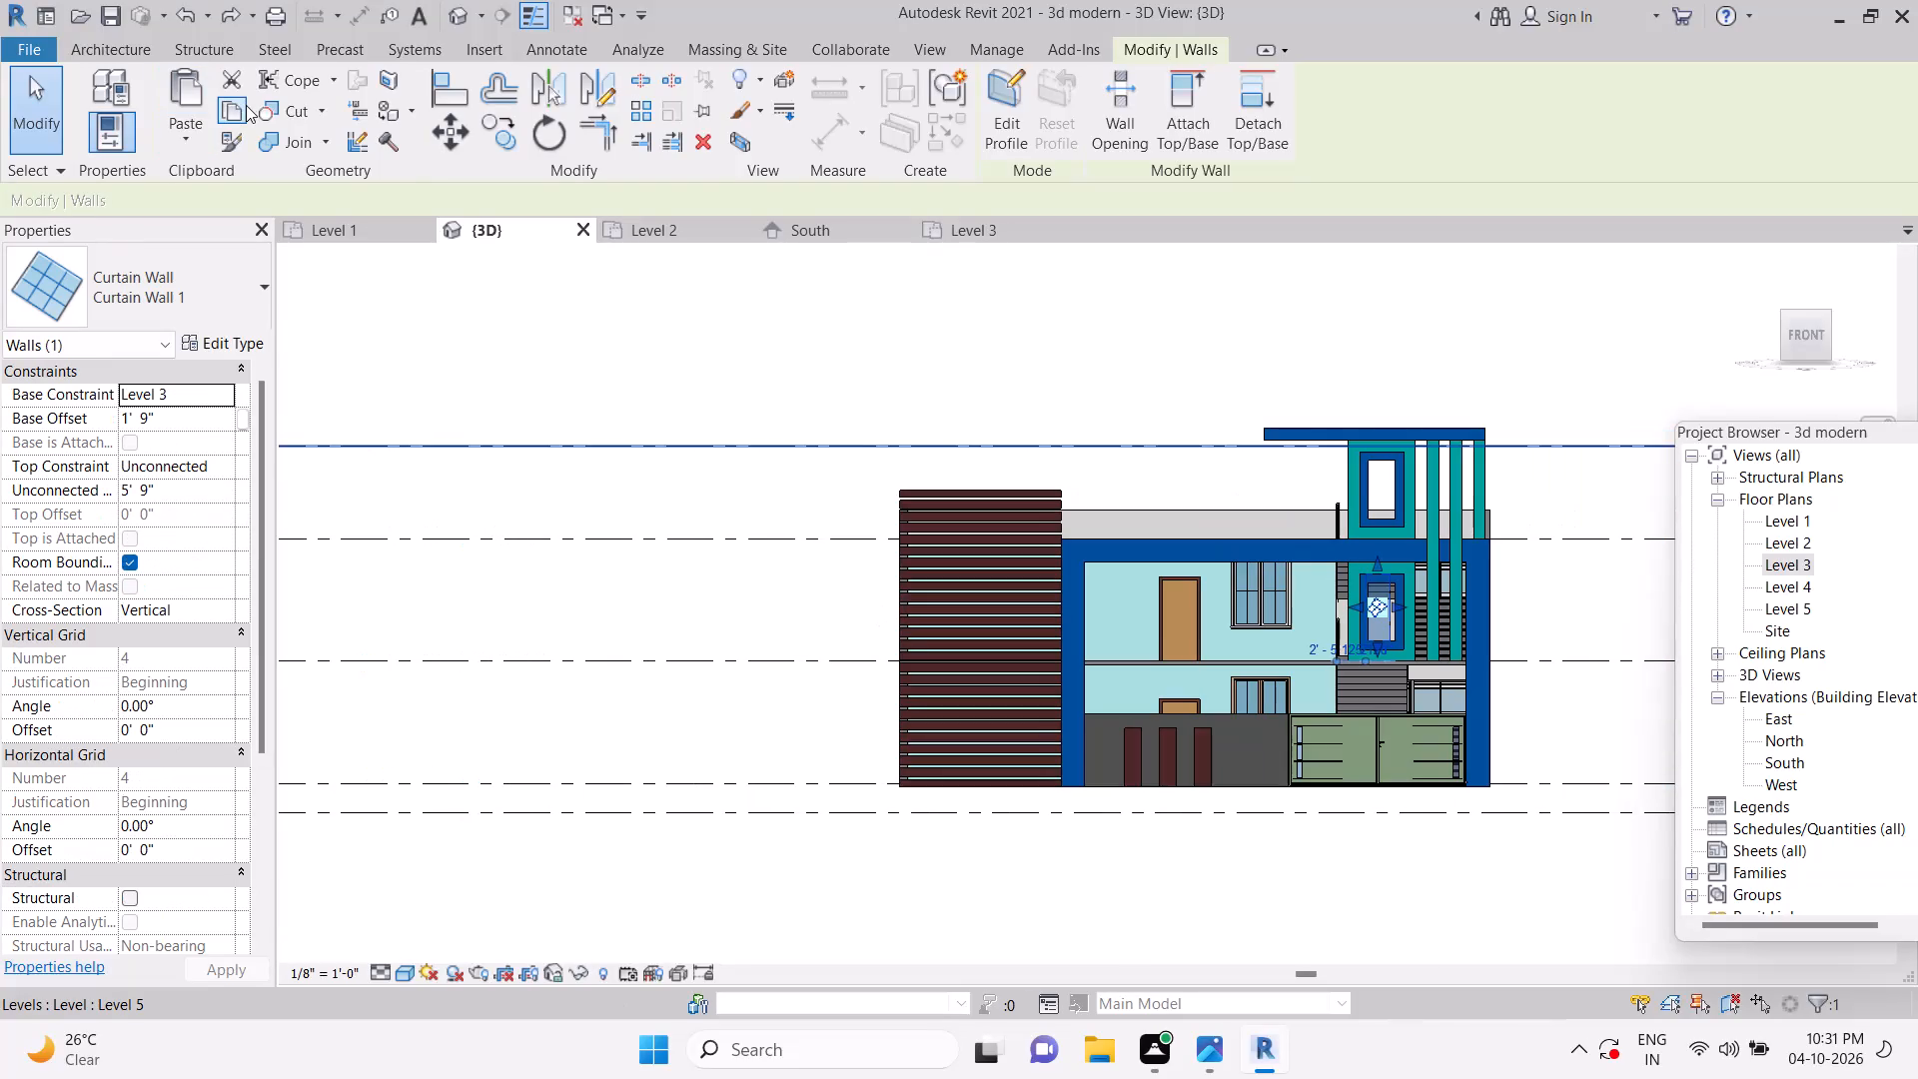
pyautogui.doubleClick(237, 108)
pyautogui.click(205, 134)
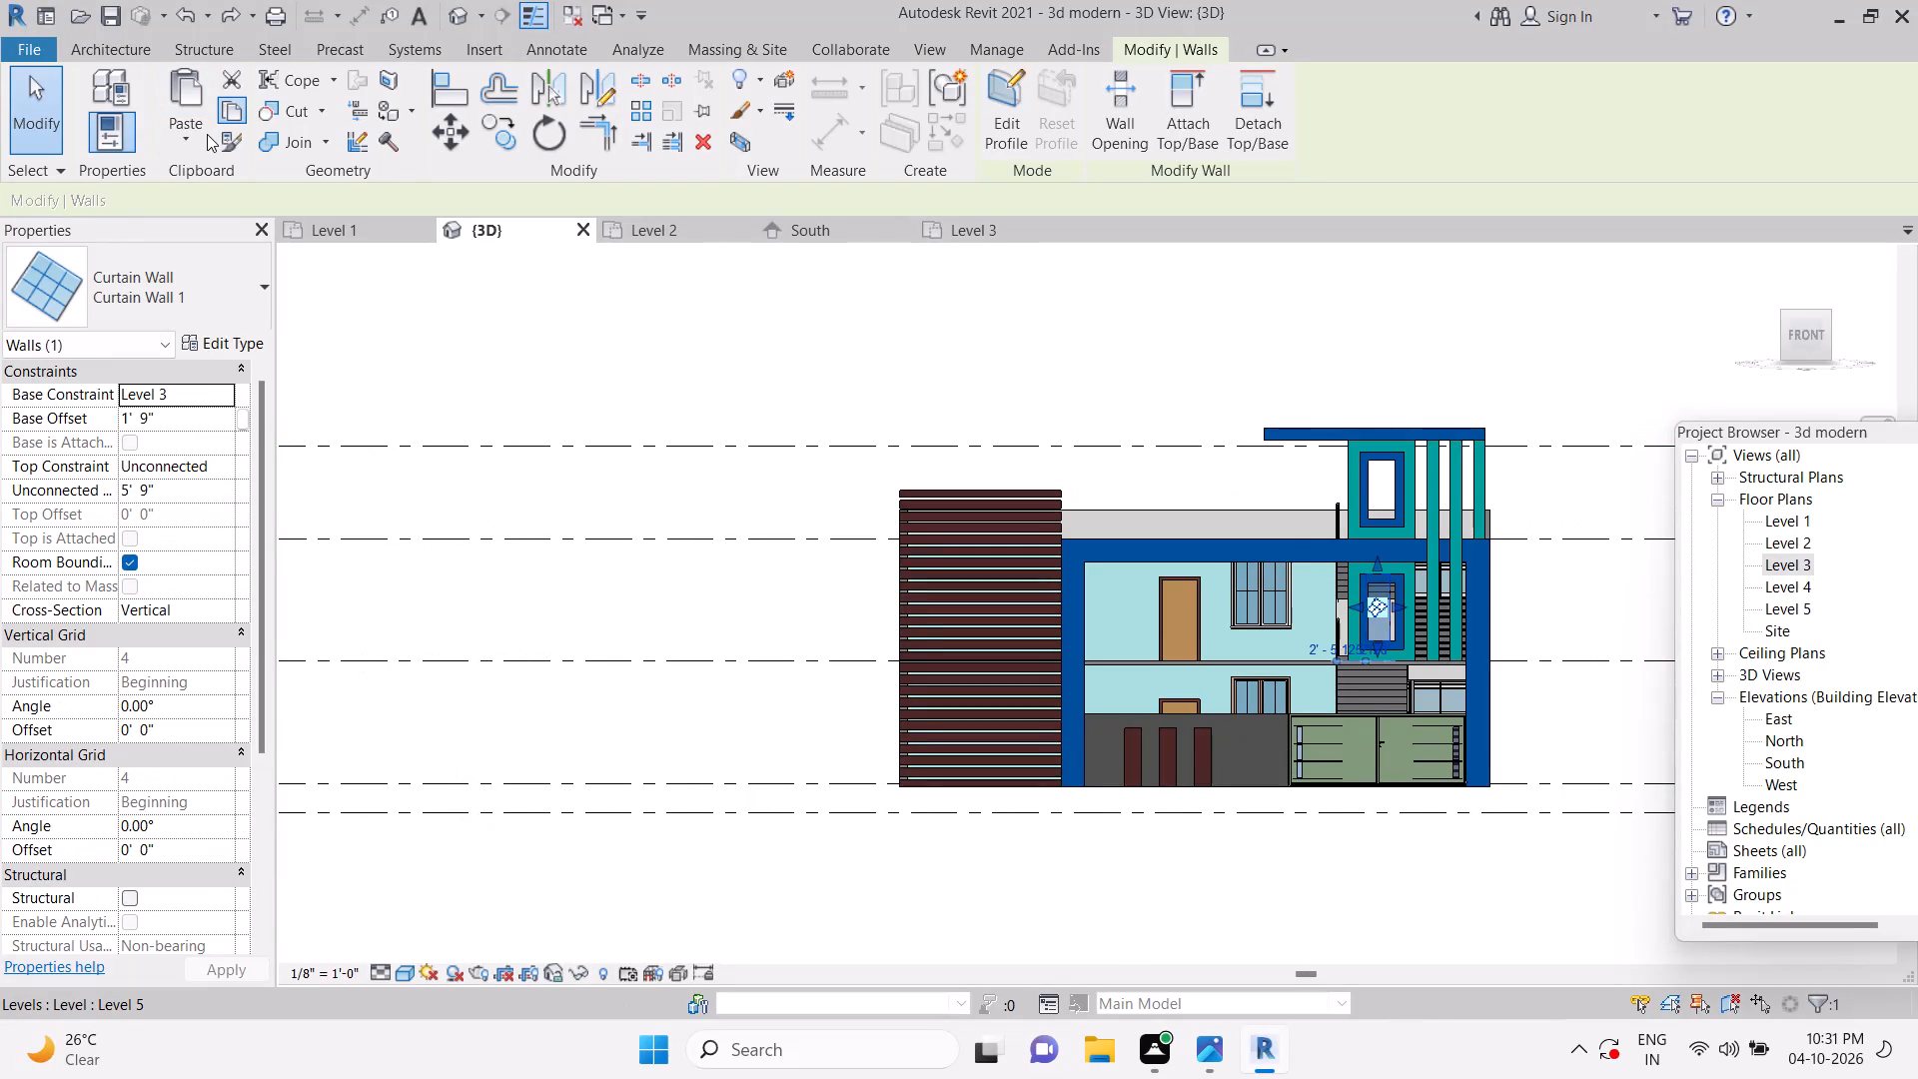
pyautogui.click(237, 222)
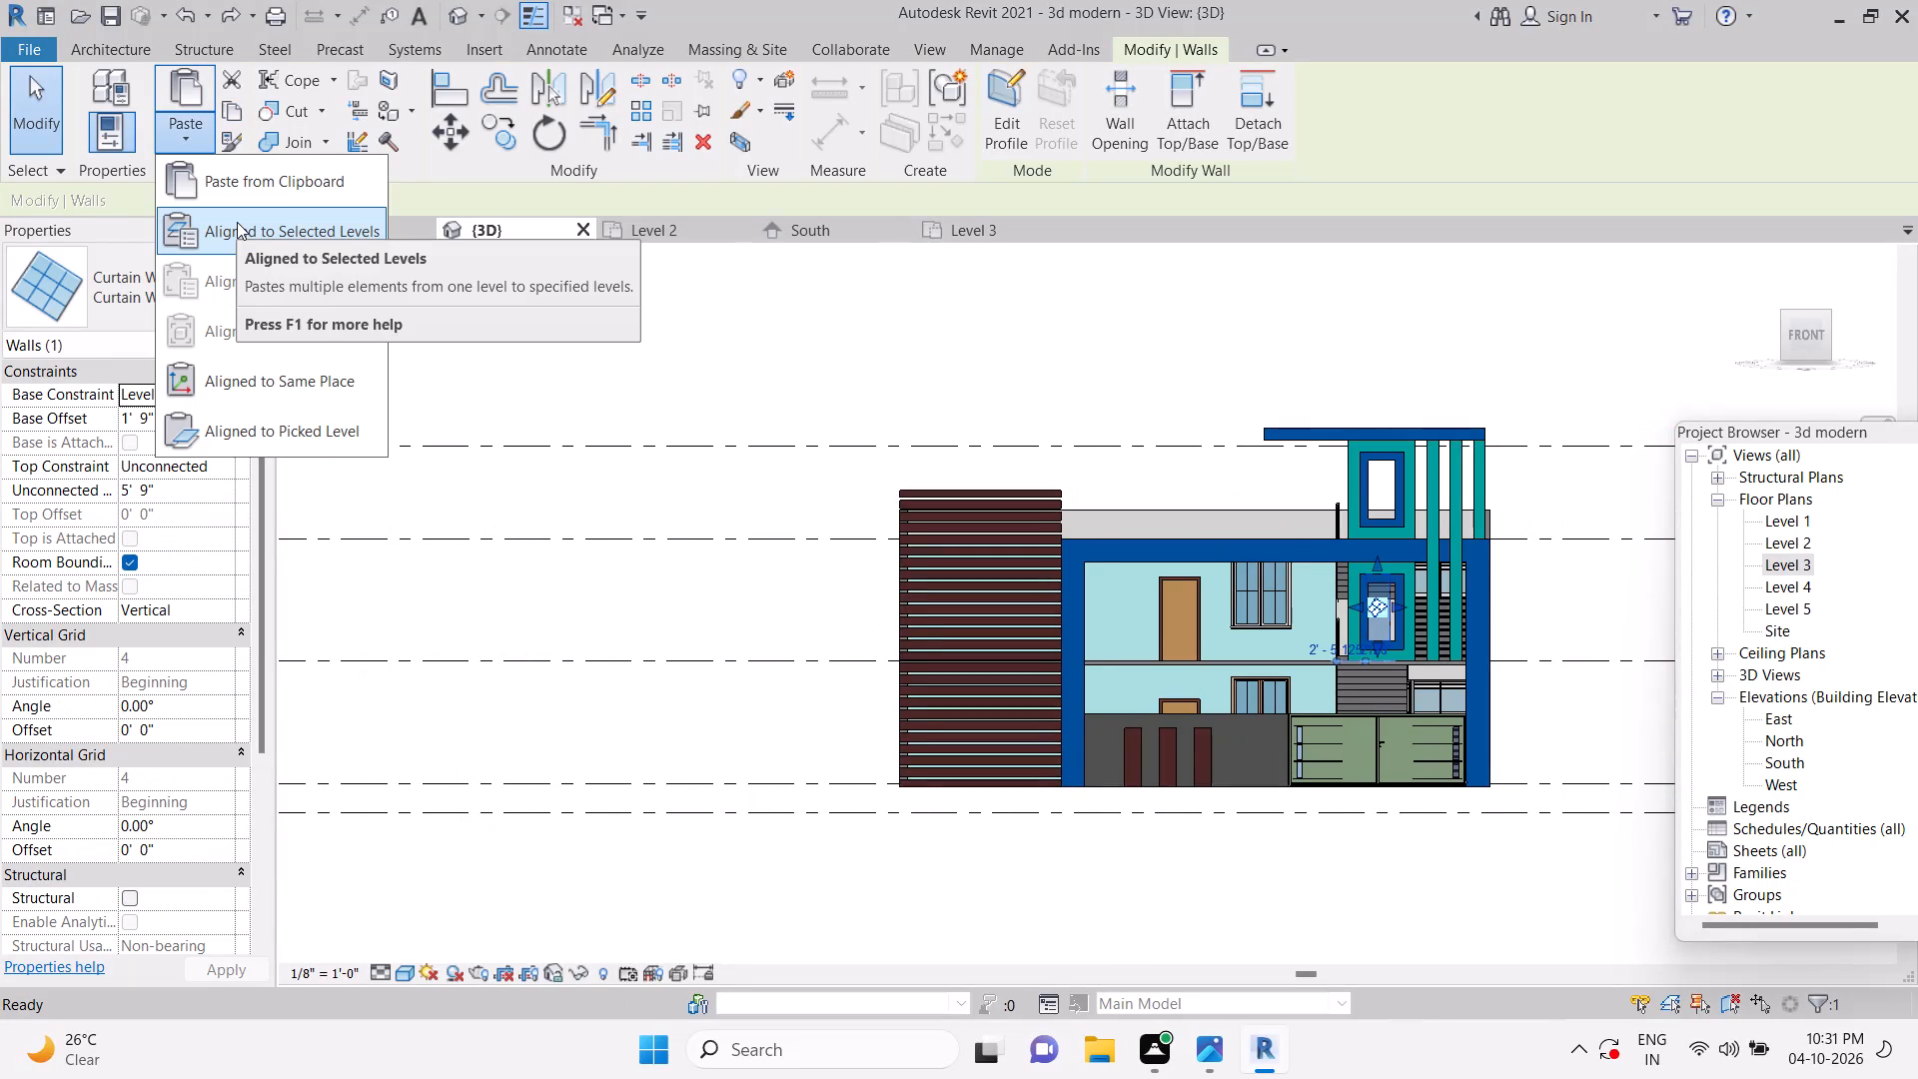
pyautogui.click(853, 400)
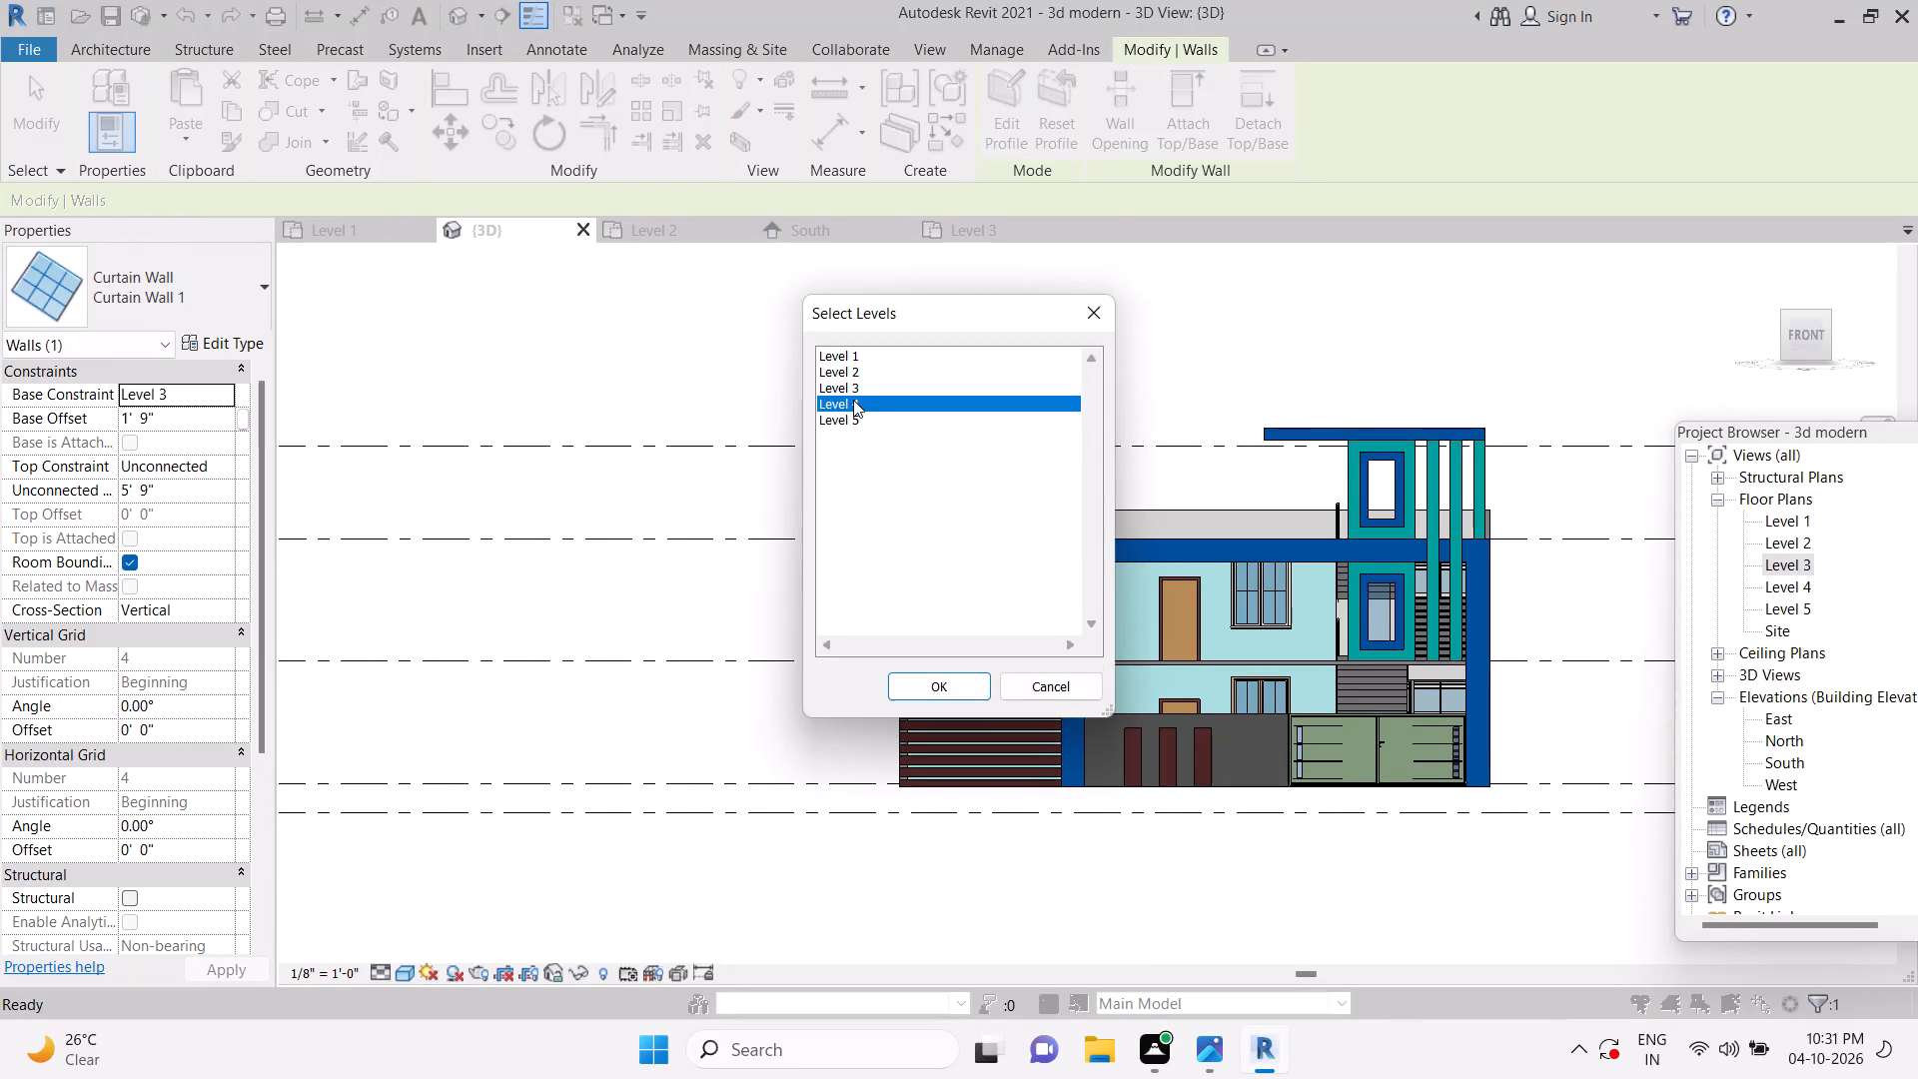
pyautogui.click(945, 679)
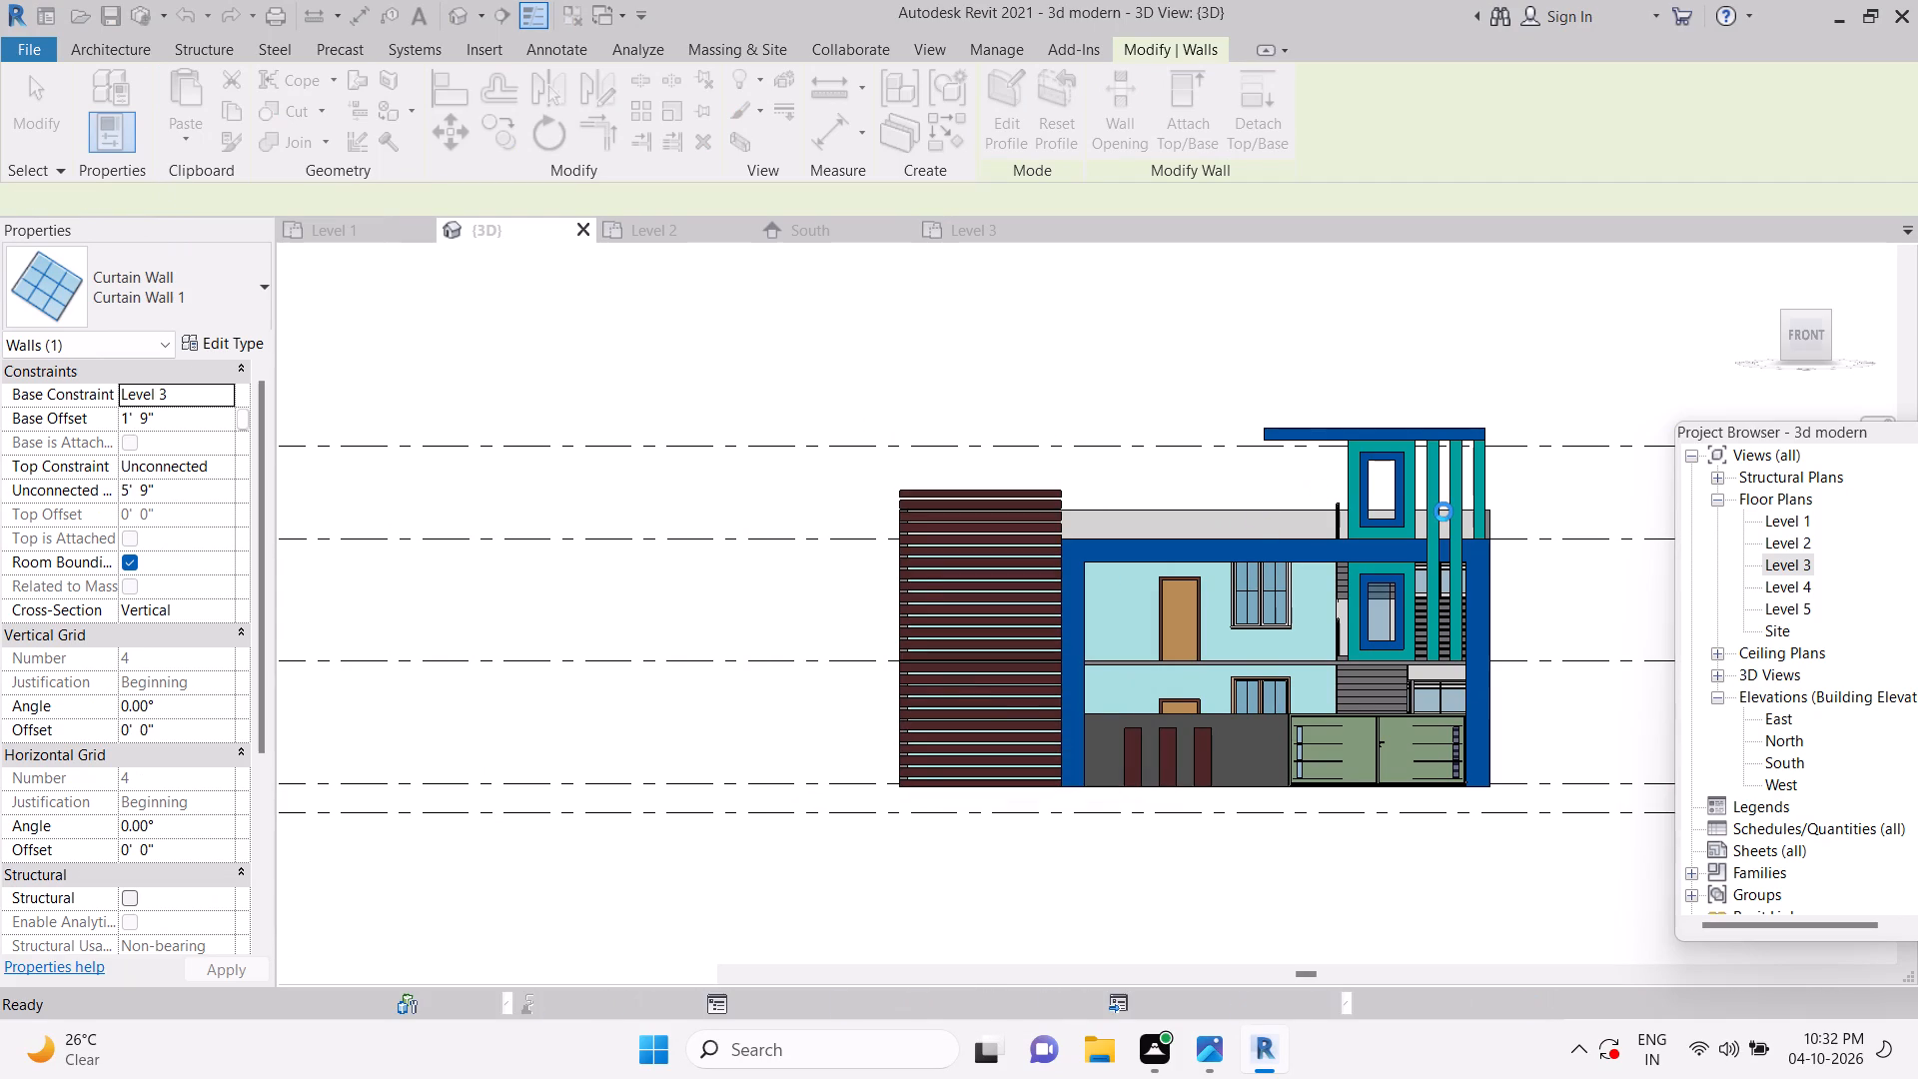
pyautogui.press('Escape')
pyautogui.scroll(4, 1443, 510)
pyautogui.press('Escape')
pyautogui.scroll(3, 1441, 537)
pyautogui.press('Escape')
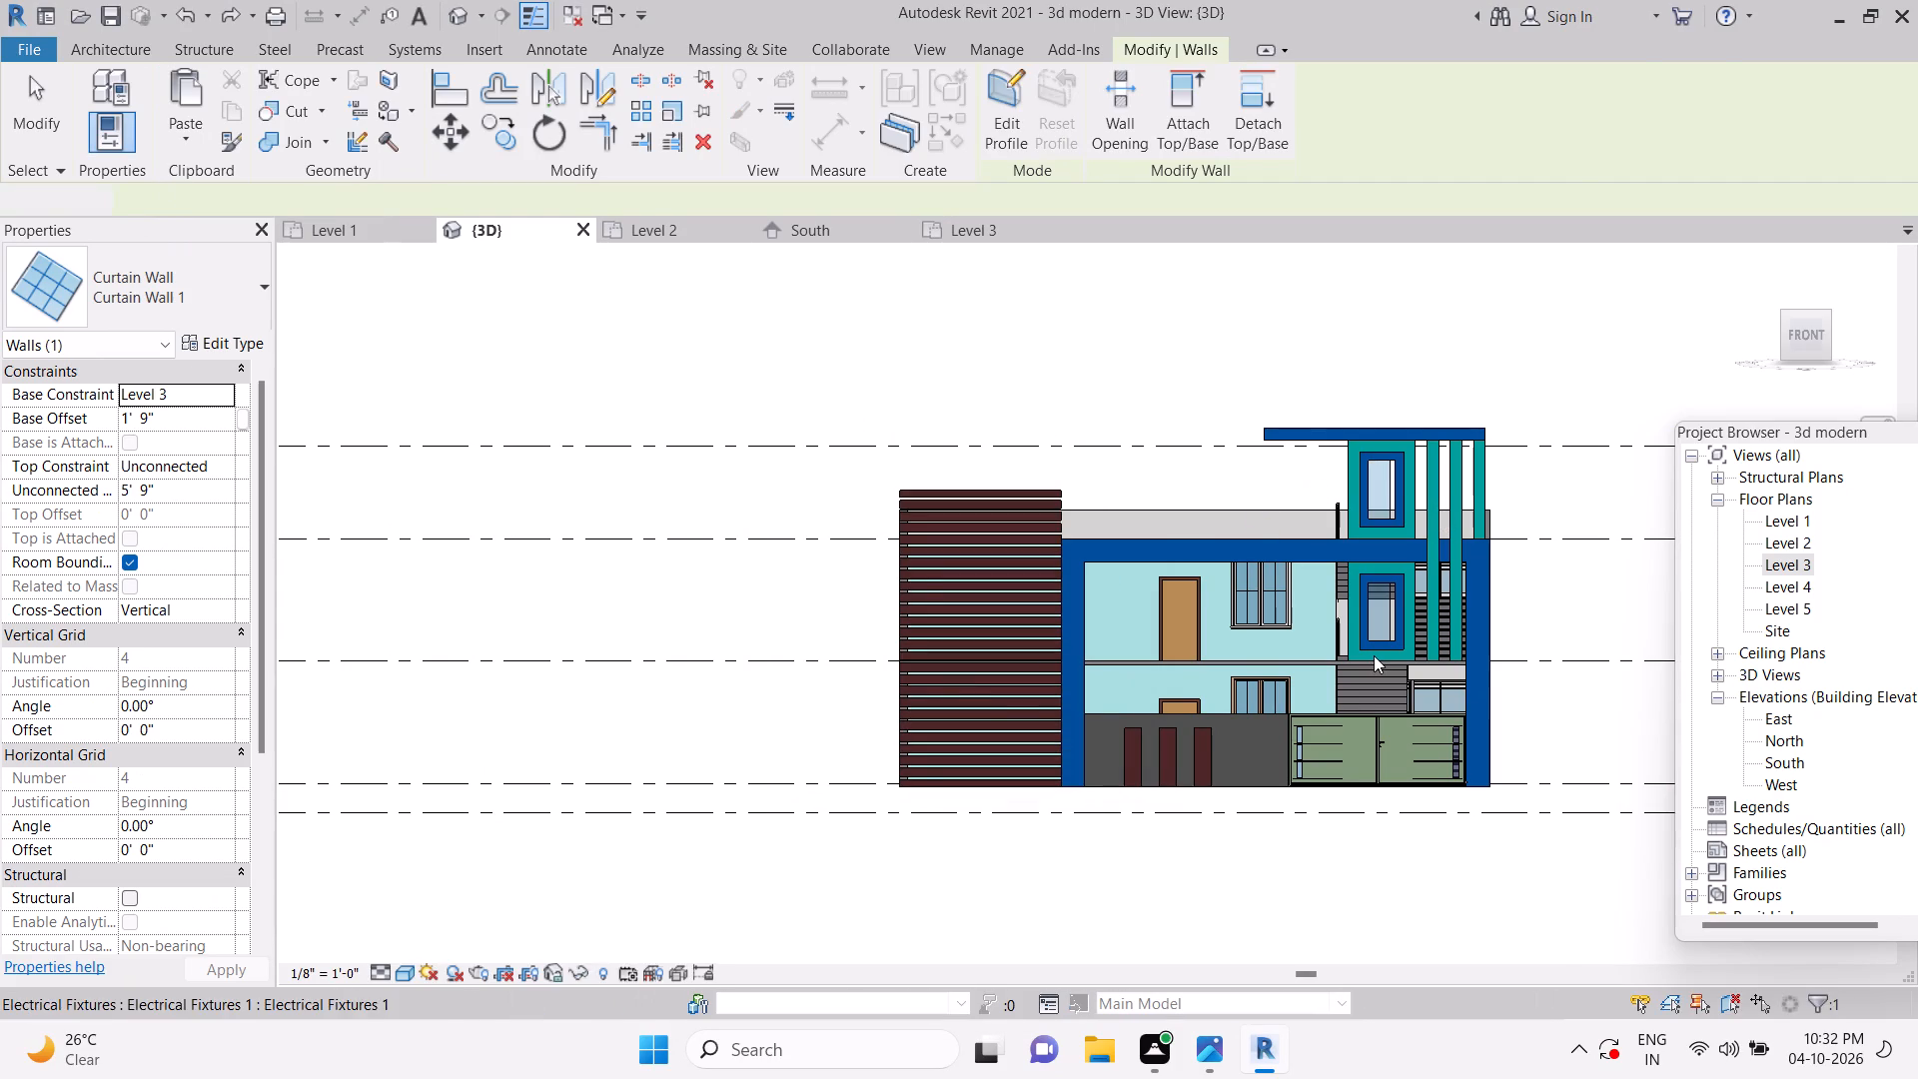
pyautogui.press('Escape')
pyautogui.press('Escape')
pyautogui.scroll(5, 1296, 857)
pyautogui.press('Escape')
pyautogui.press('Escape')
# Extend the lower curtain wall's right edge behind the blue frame to cover the full opening.
pyautogui.click(1305, 755)
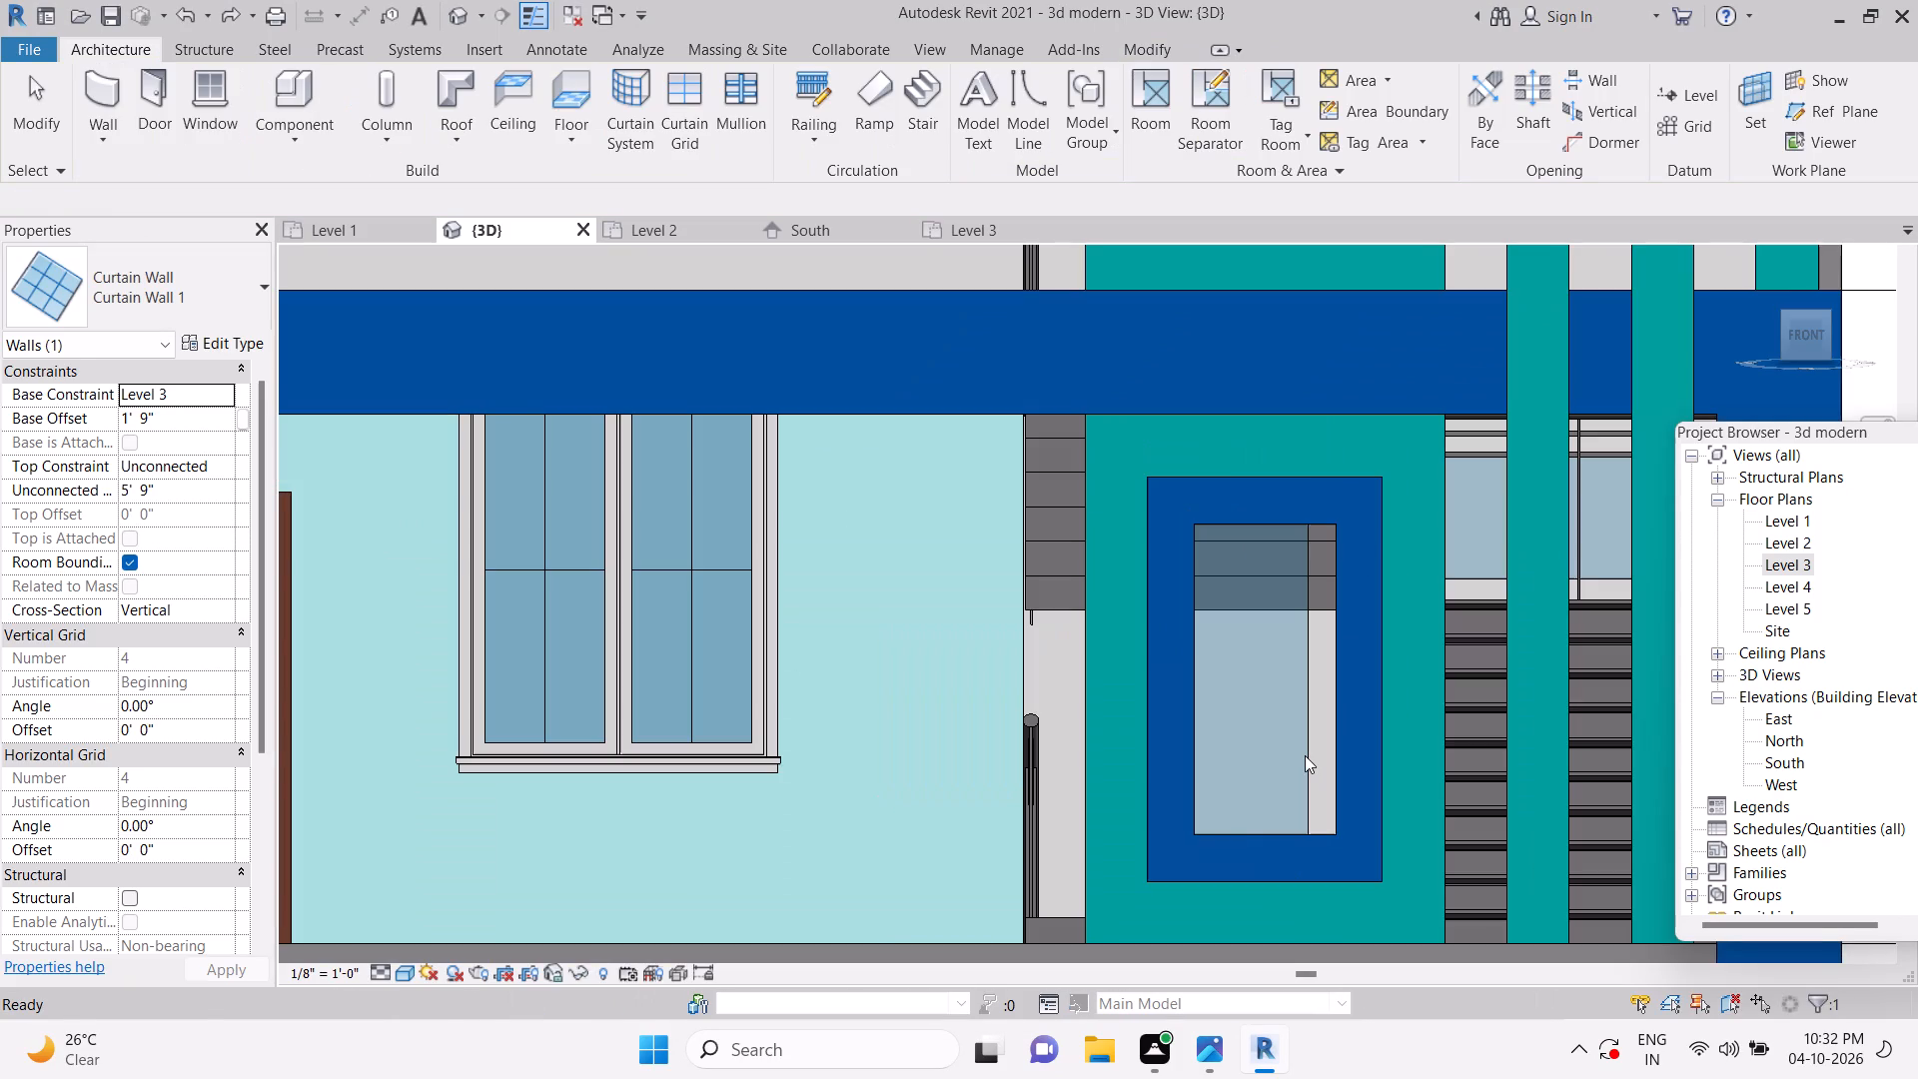
pyautogui.click(1310, 687)
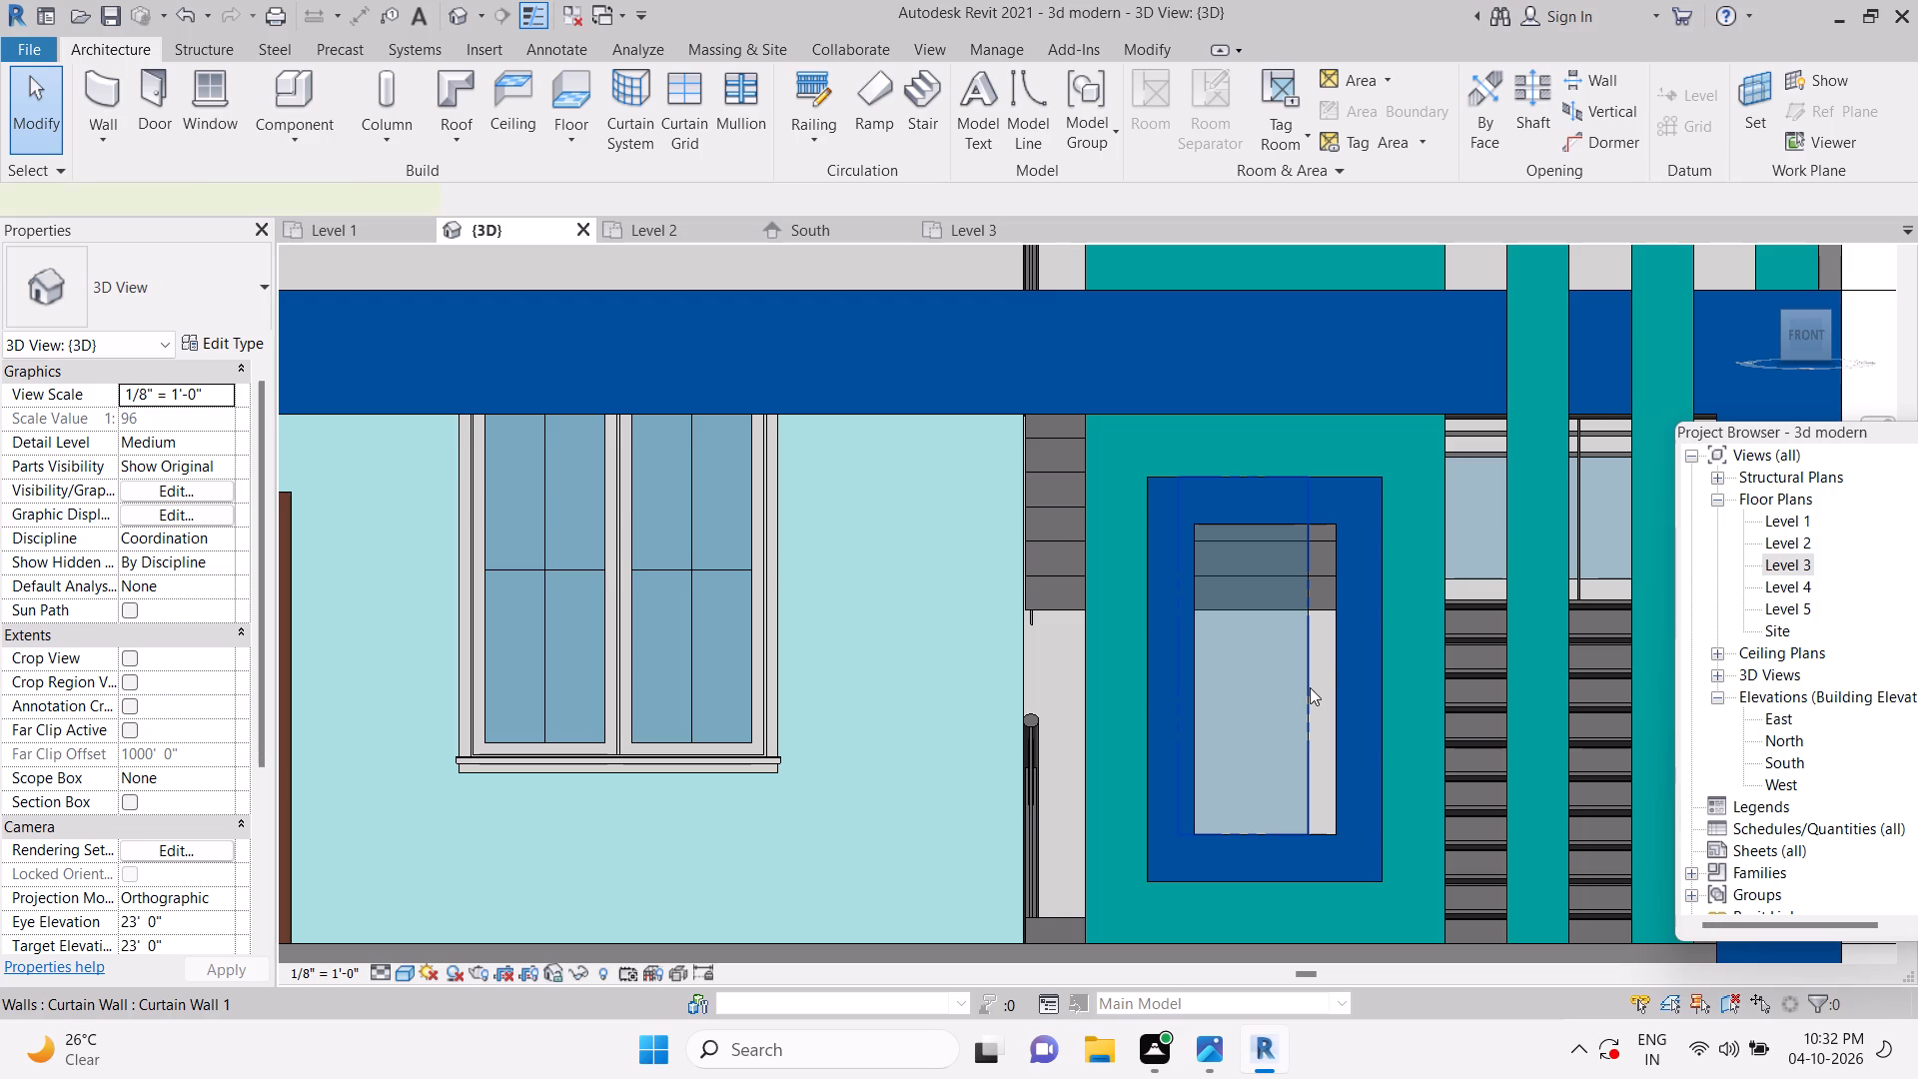
pyautogui.scroll(3, 1311, 675)
pyautogui.moveTo(1318, 648); pyautogui.dragTo(1360, 647)
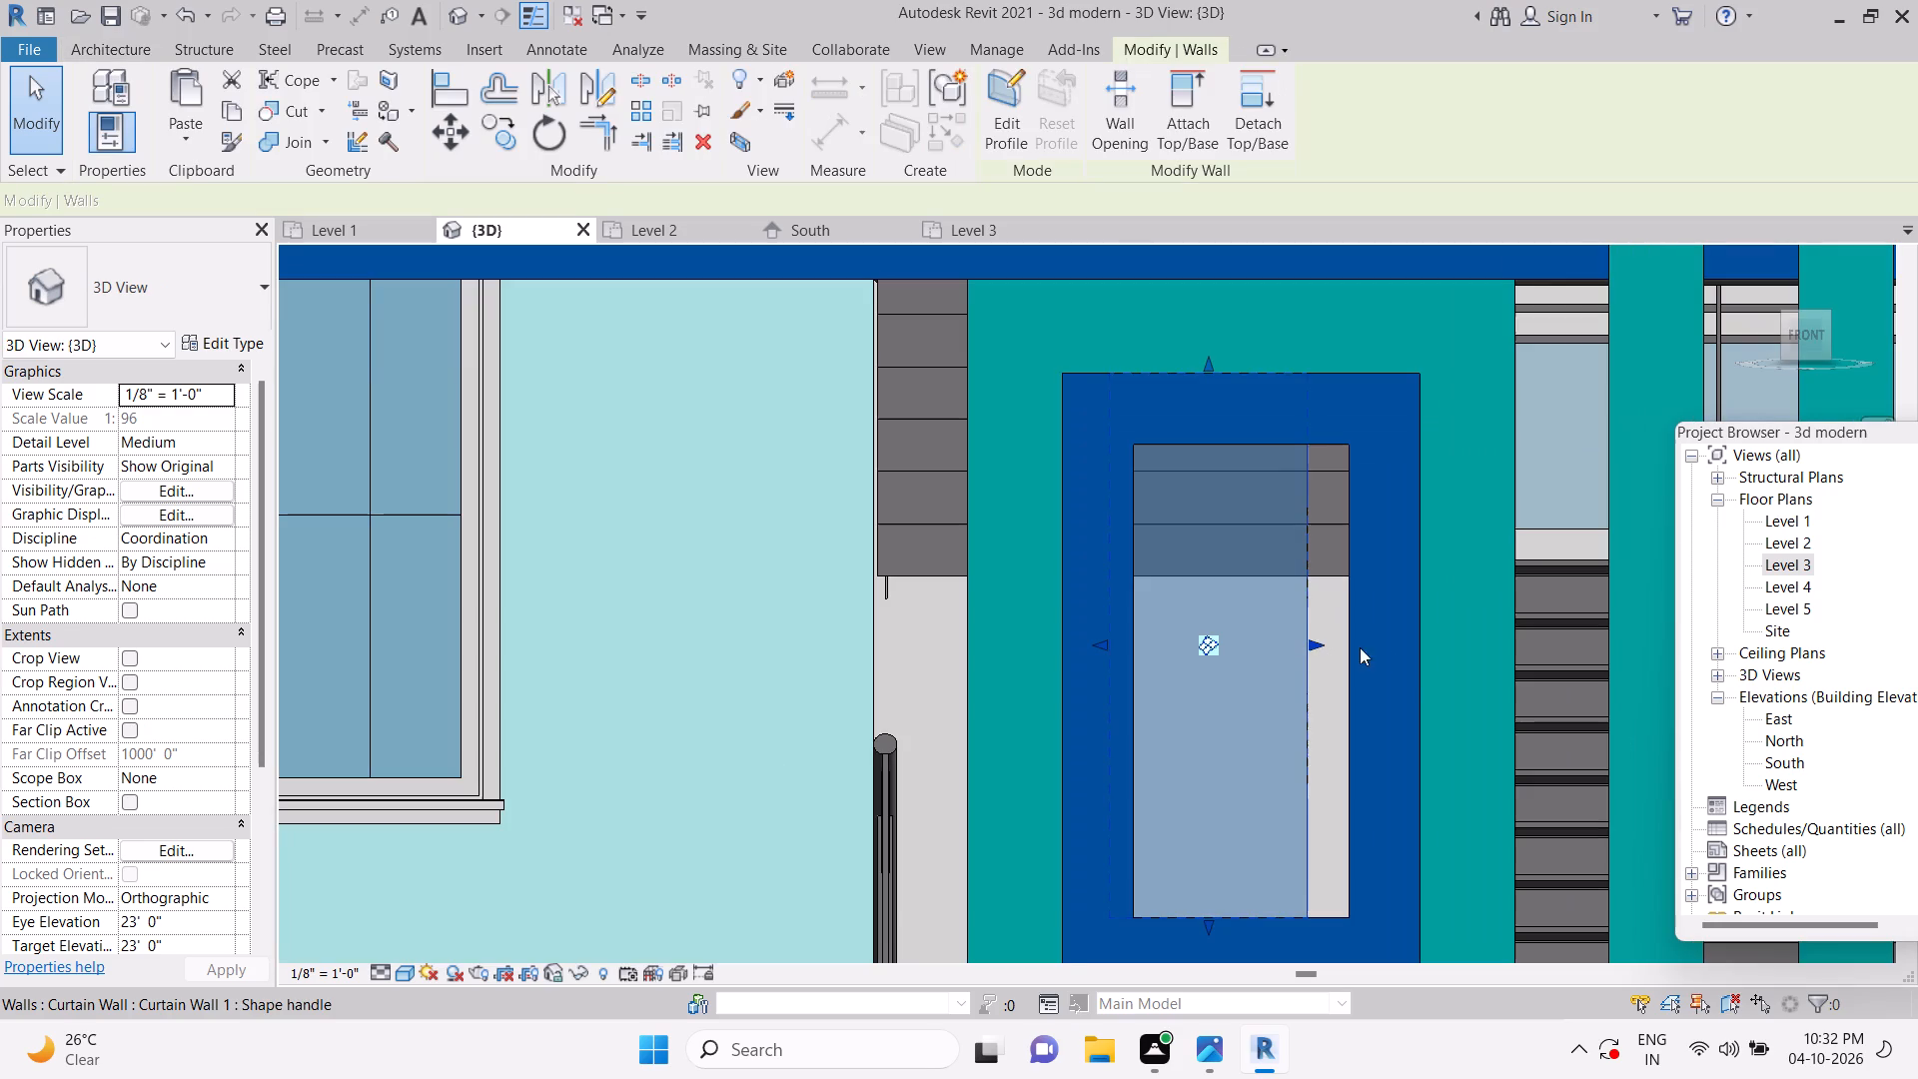
pyautogui.moveTo(1360, 647); pyautogui.dragTo(1382, 647)
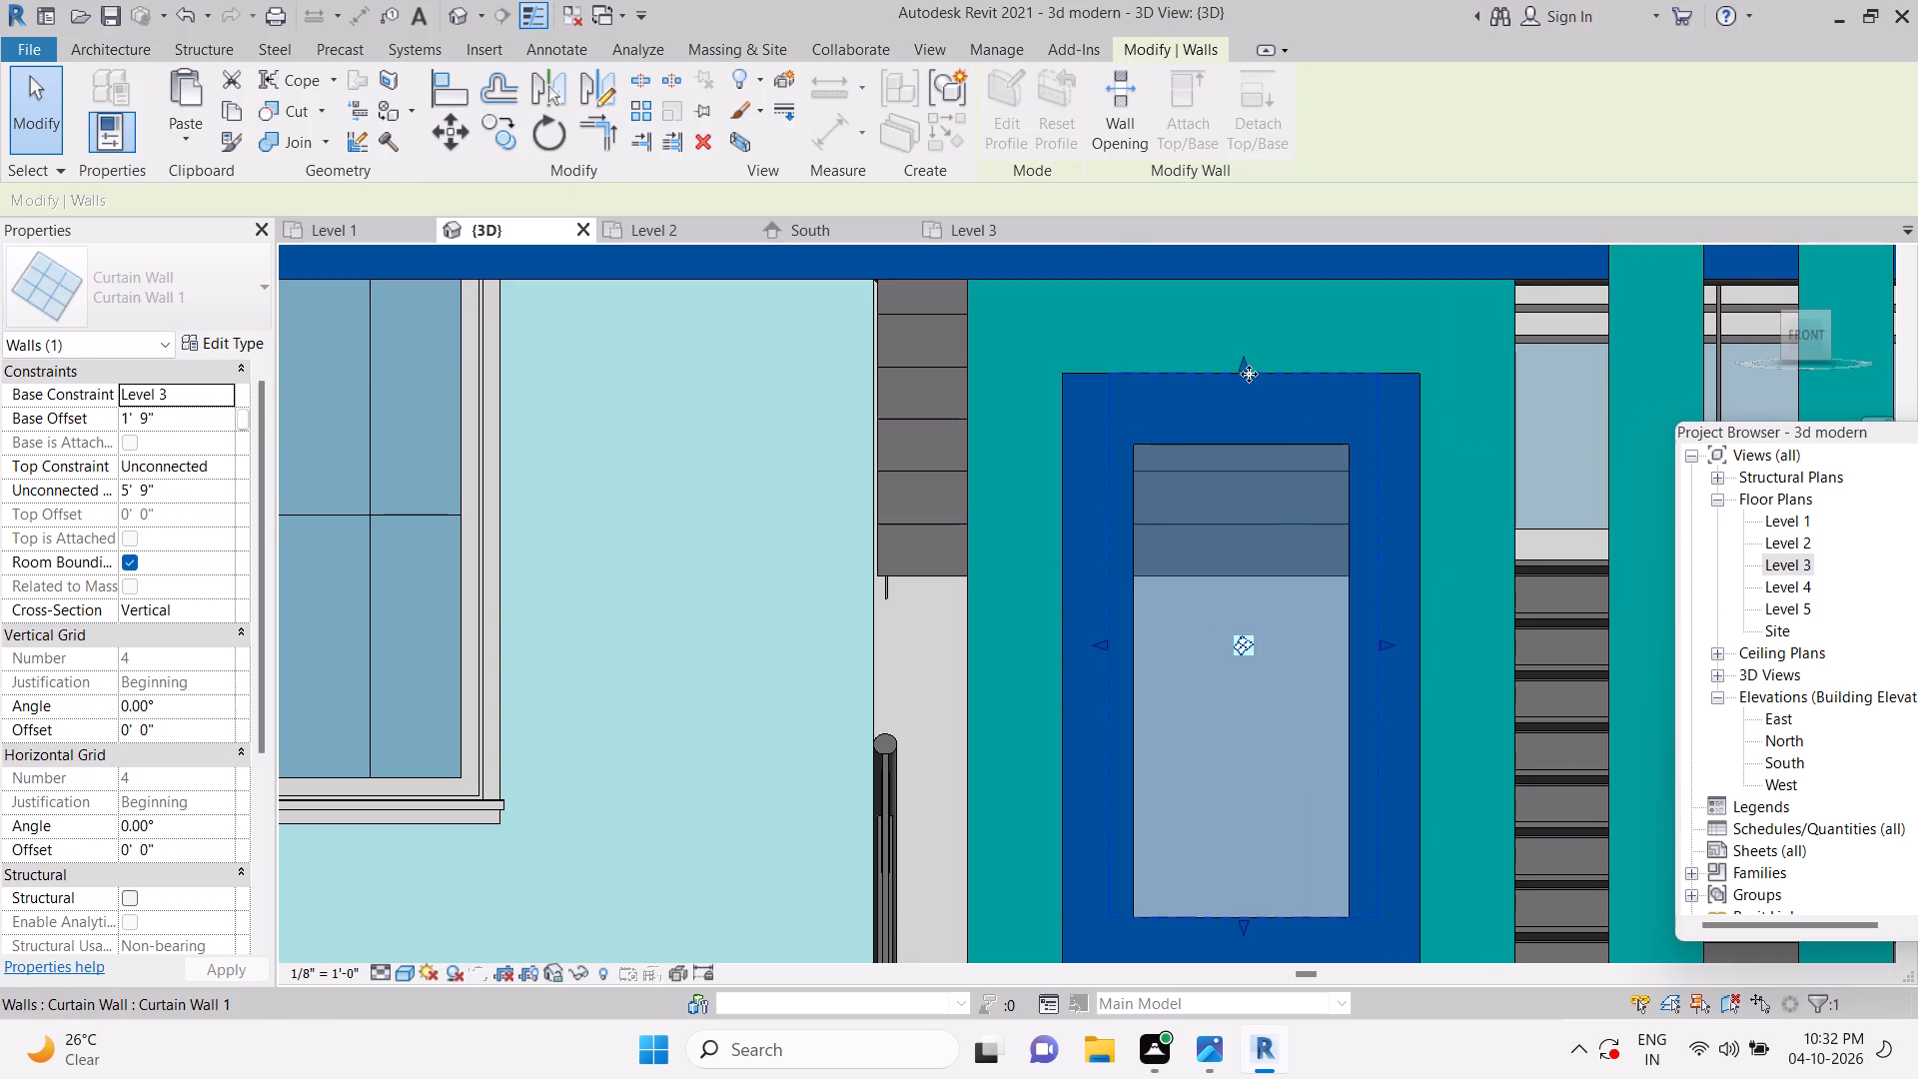
# Lower the top edge of the lower curtain wall to make it about 5'-4" high.
pyautogui.moveTo(1248, 370); pyautogui.dragTo(1247, 412)
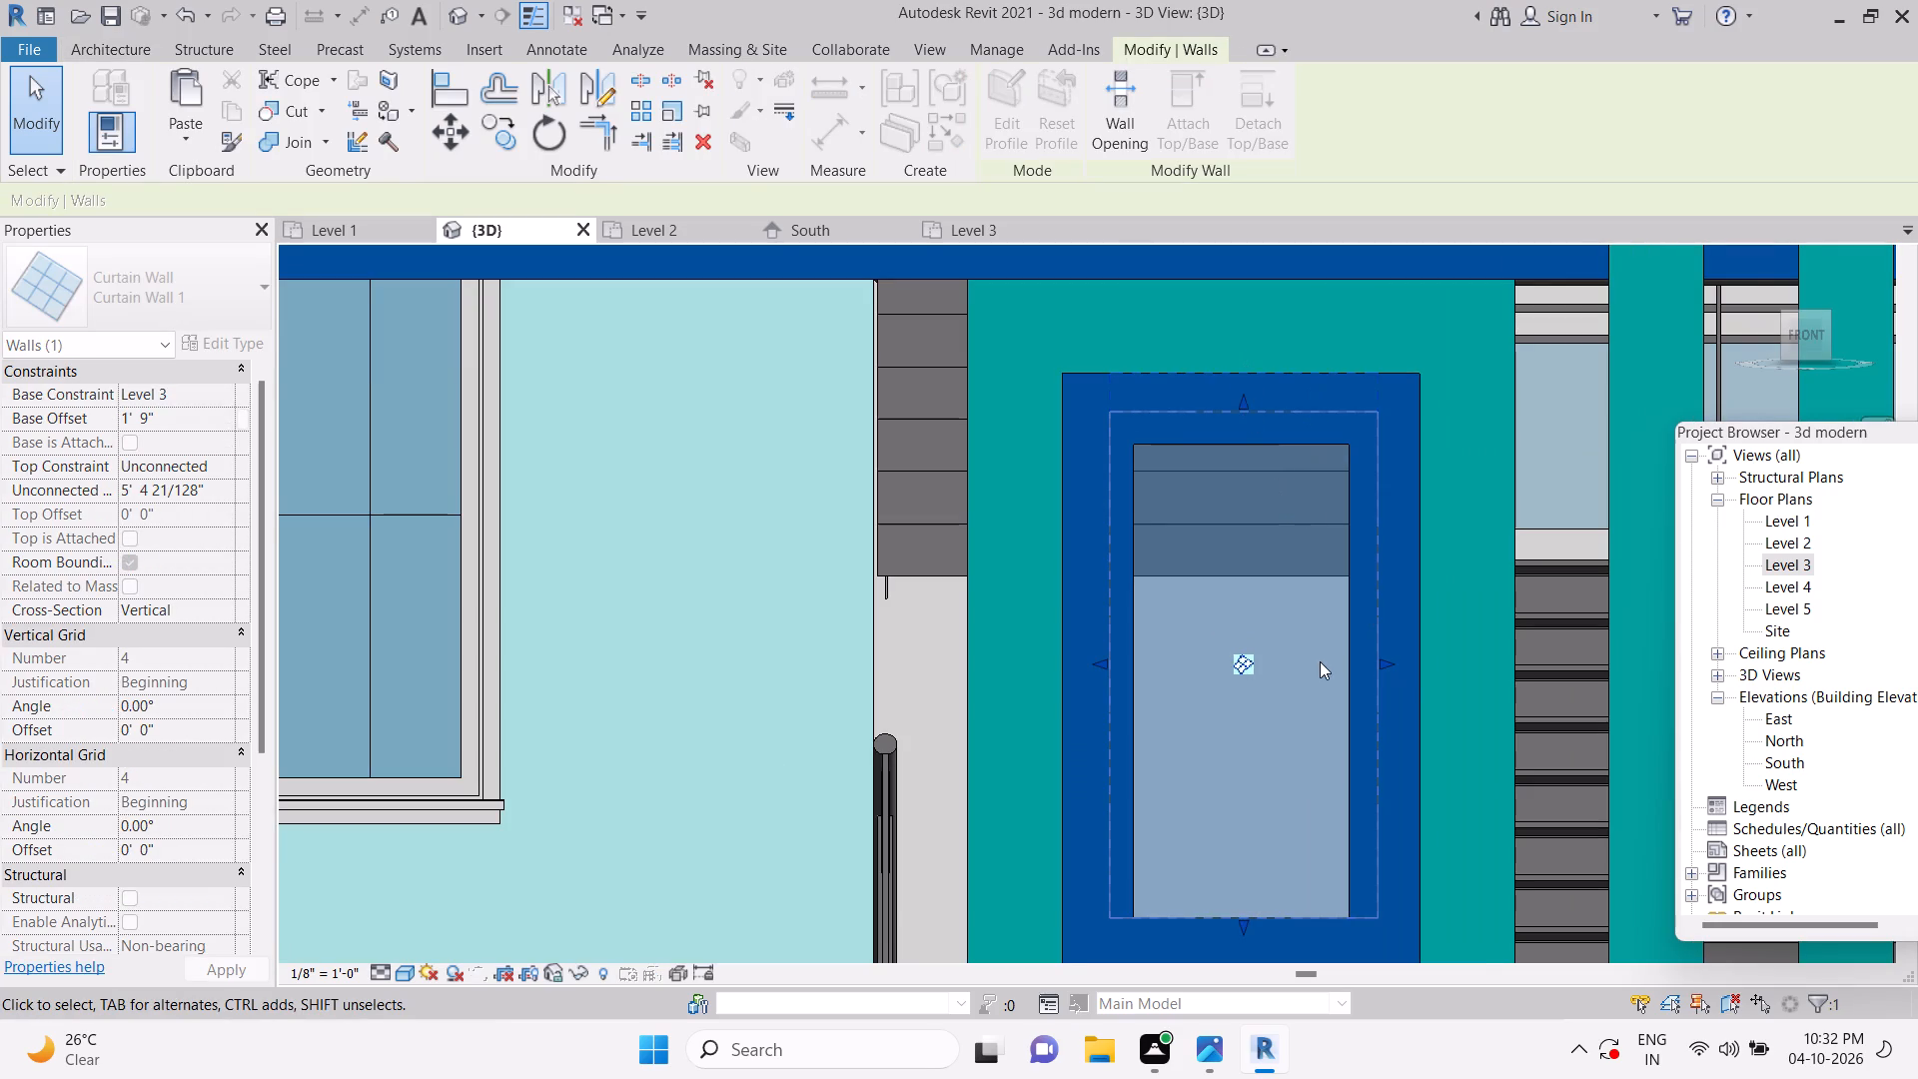
pyautogui.press('Escape')
pyautogui.scroll(-4, 1305, 686)
pyautogui.press('Escape')
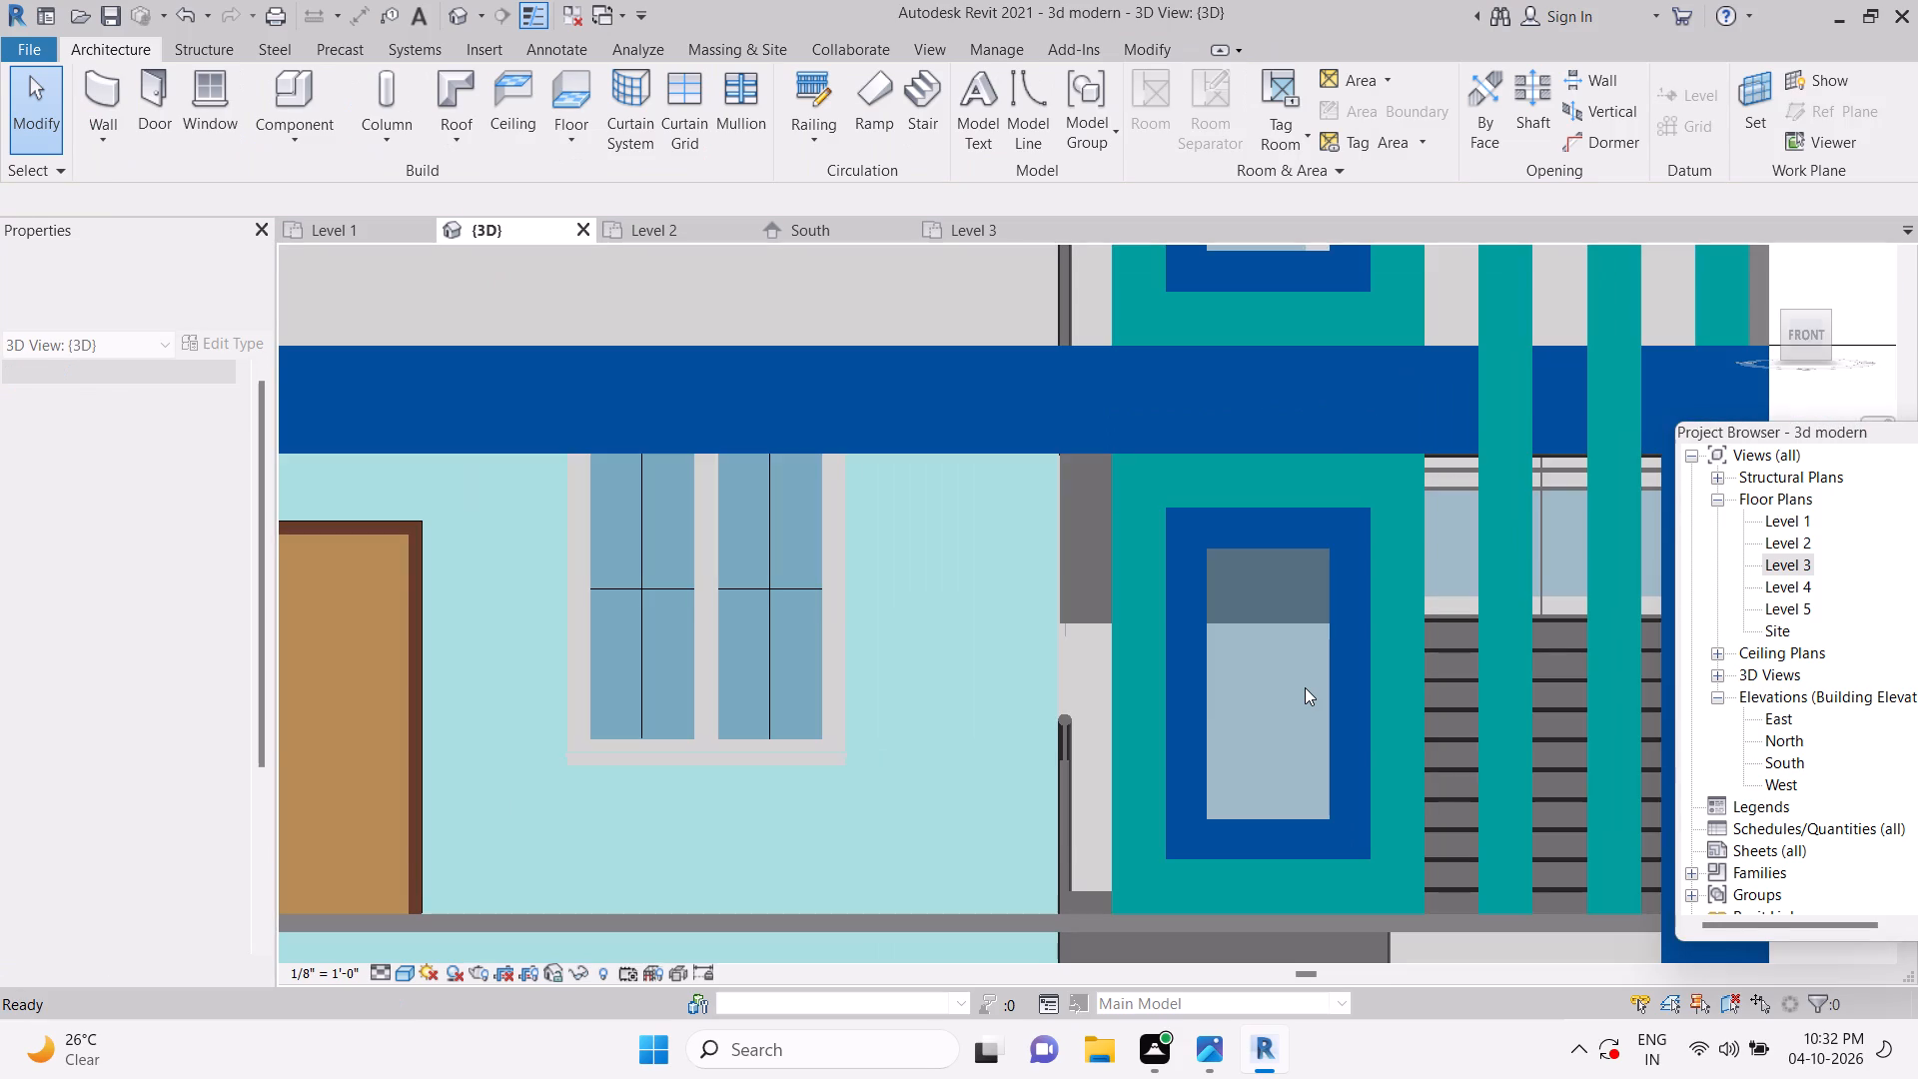
# Extend the right edge of the upper curtain wall on Level 4 to make it about 2'-9" wide.
pyautogui.moveTo(1335, 475); pyautogui.dragTo(1269, 816, button='middle')
pyautogui.moveTo(1281, 537); pyautogui.dragTo(1225, 834, button='middle')
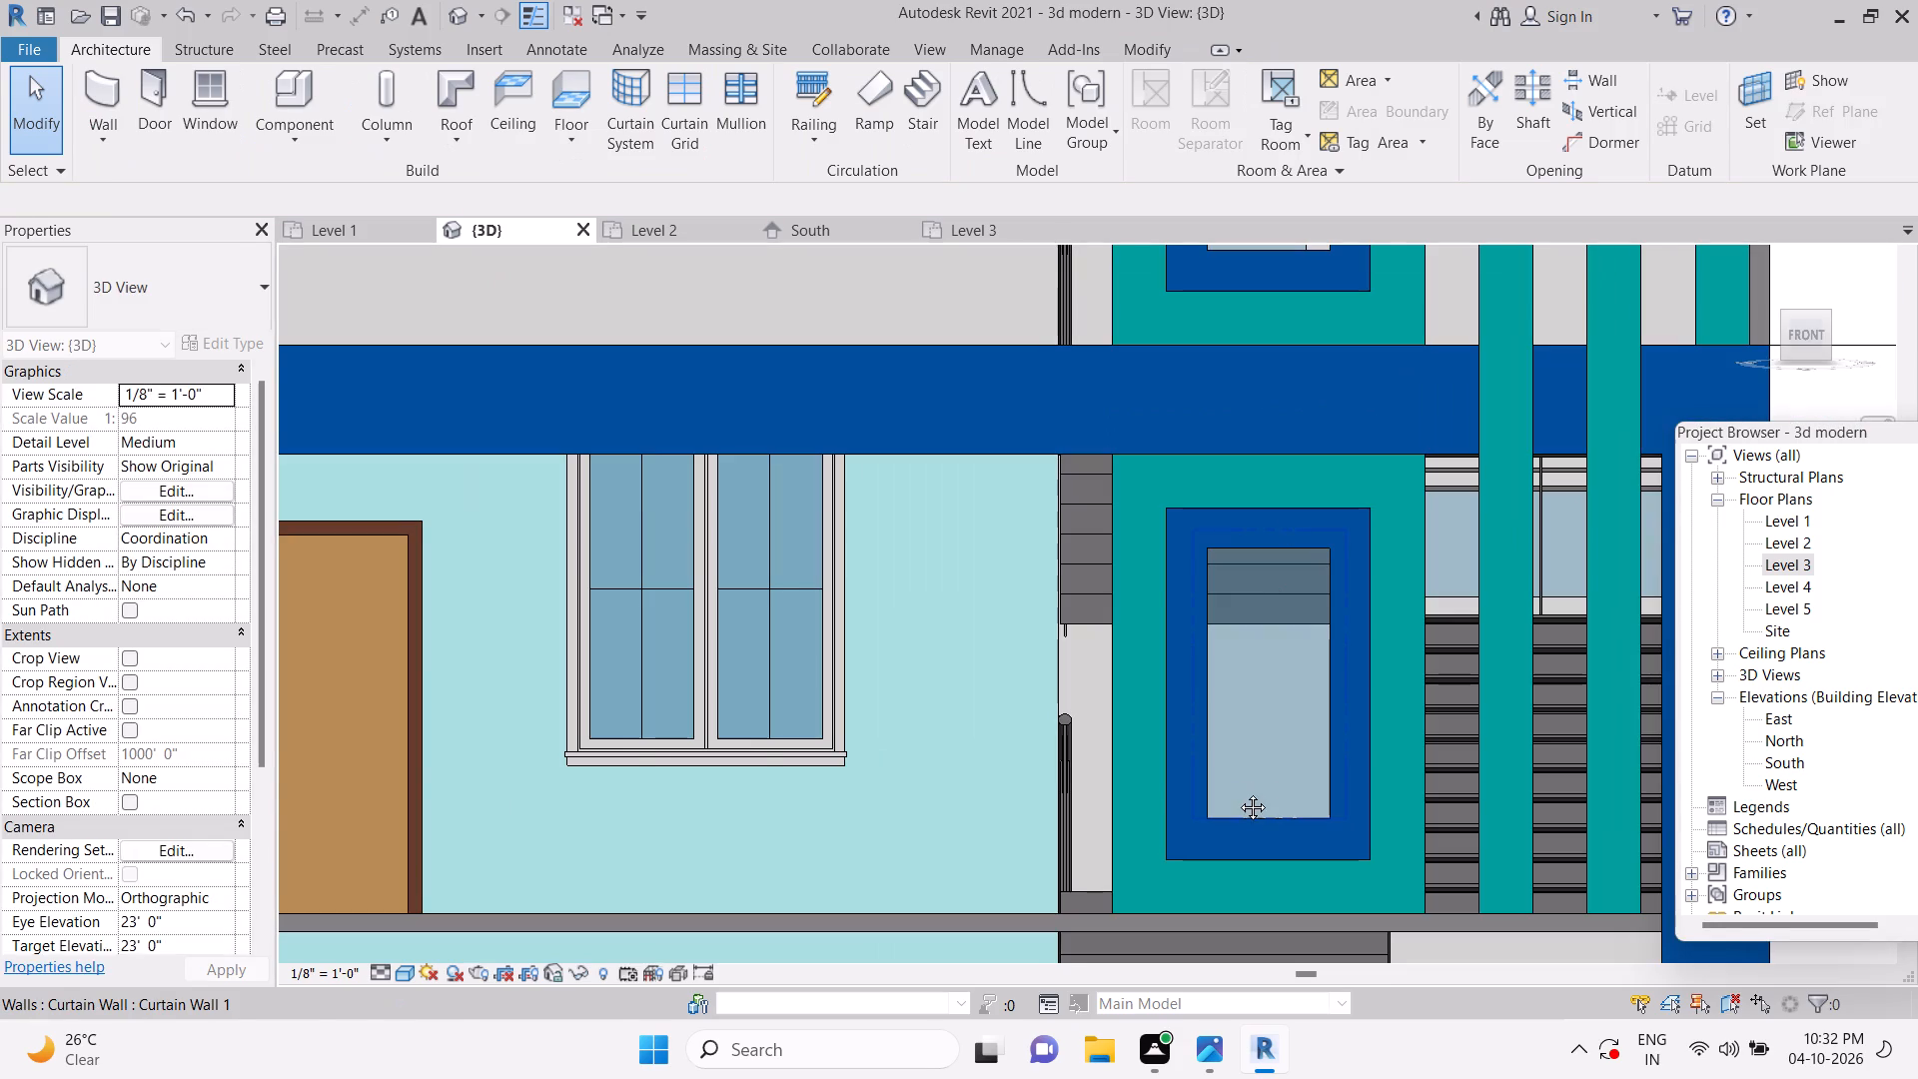
pyautogui.moveTo(1314, 503); pyautogui.dragTo(1295, 594, button='middle')
pyautogui.click(1235, 527)
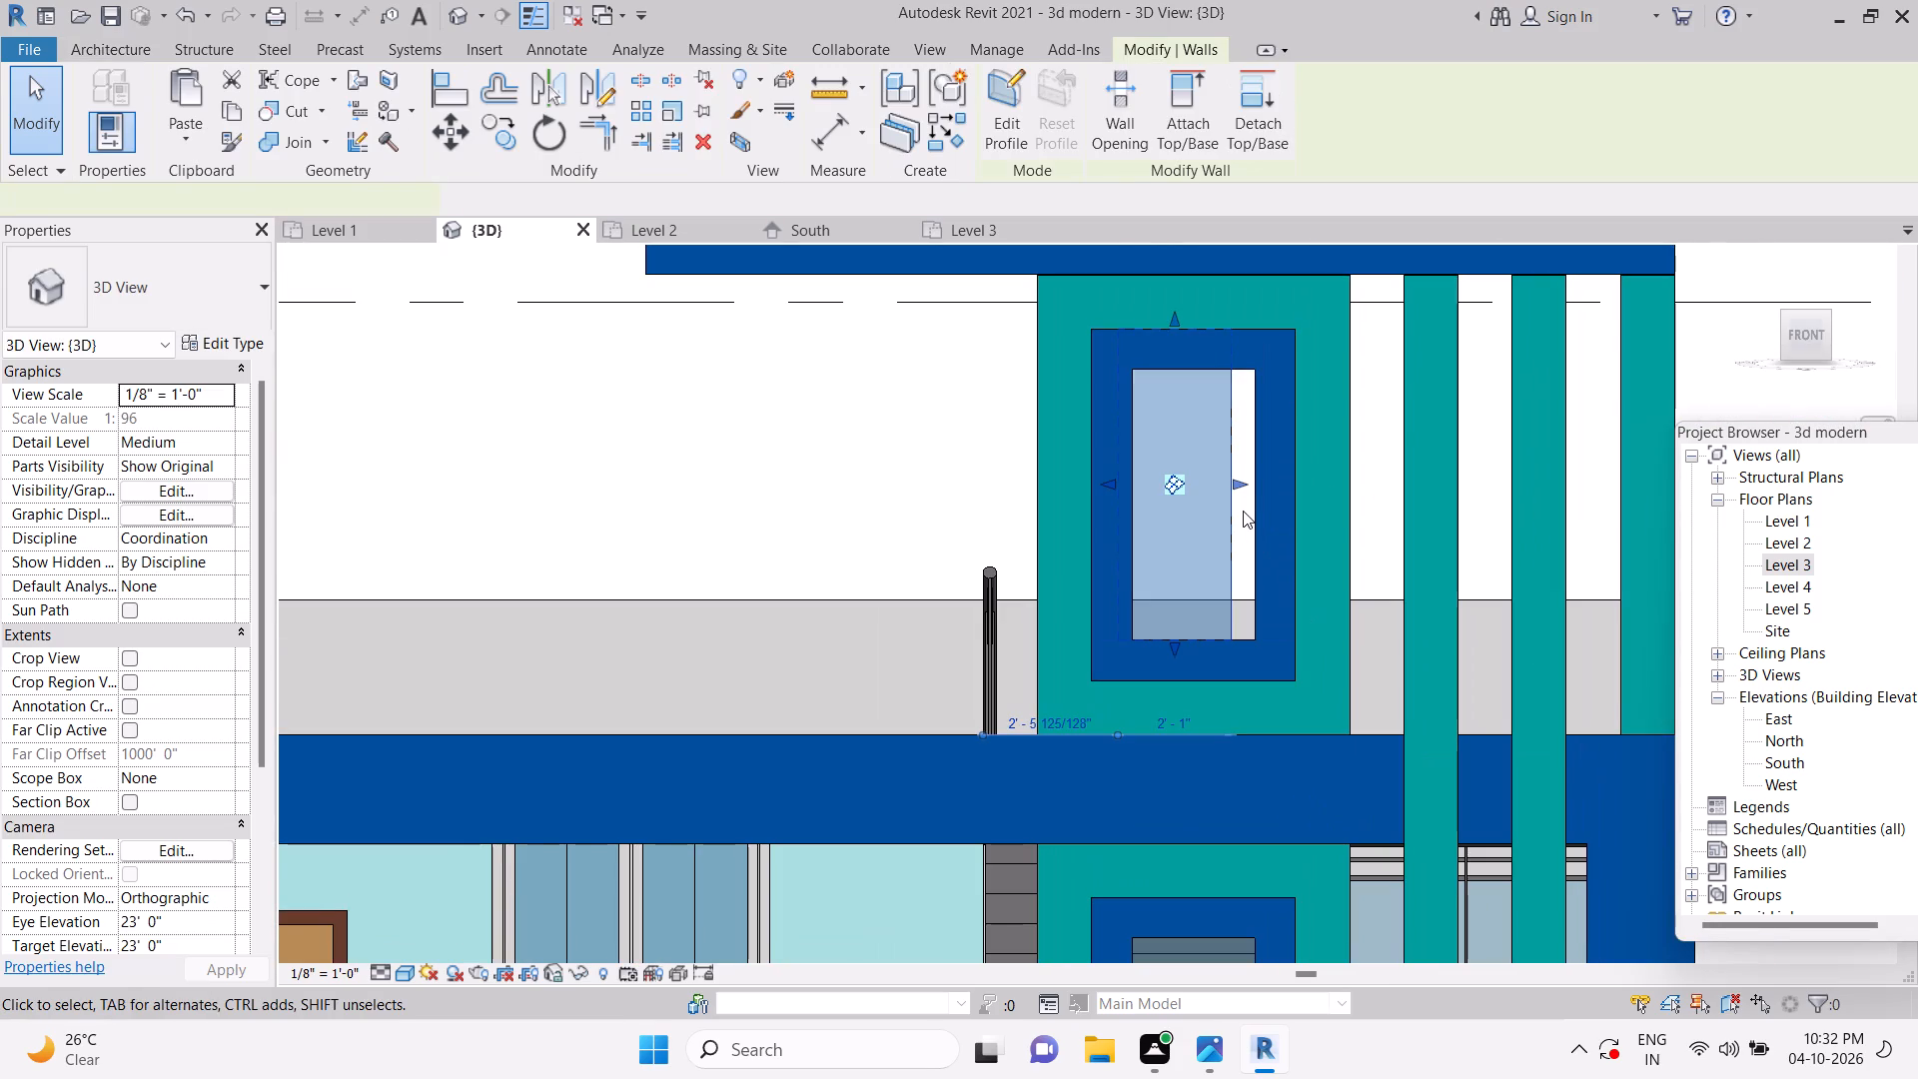
pyautogui.scroll(4, 1243, 504)
pyautogui.moveTo(1238, 476); pyautogui.dragTo(1274, 479)
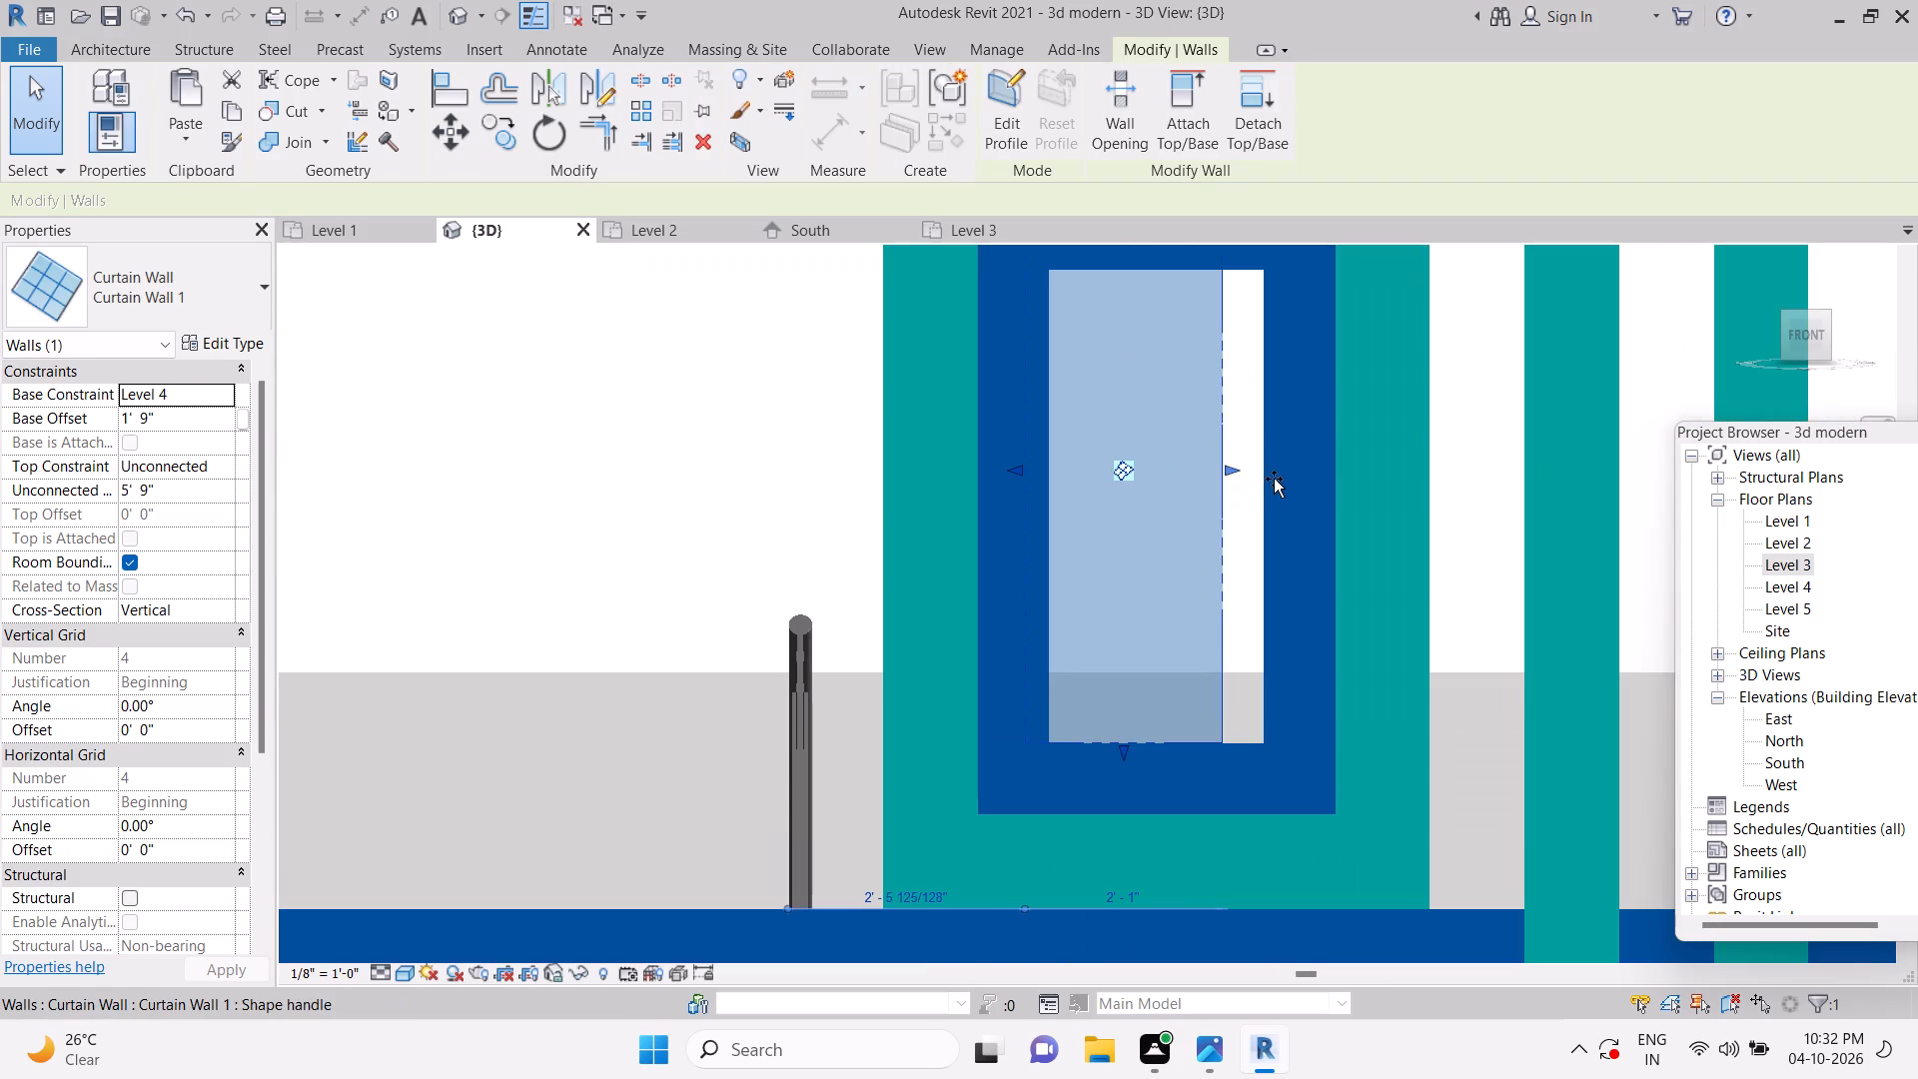
pyautogui.moveTo(1274, 479); pyautogui.dragTo(1282, 479)
pyautogui.press('Escape')
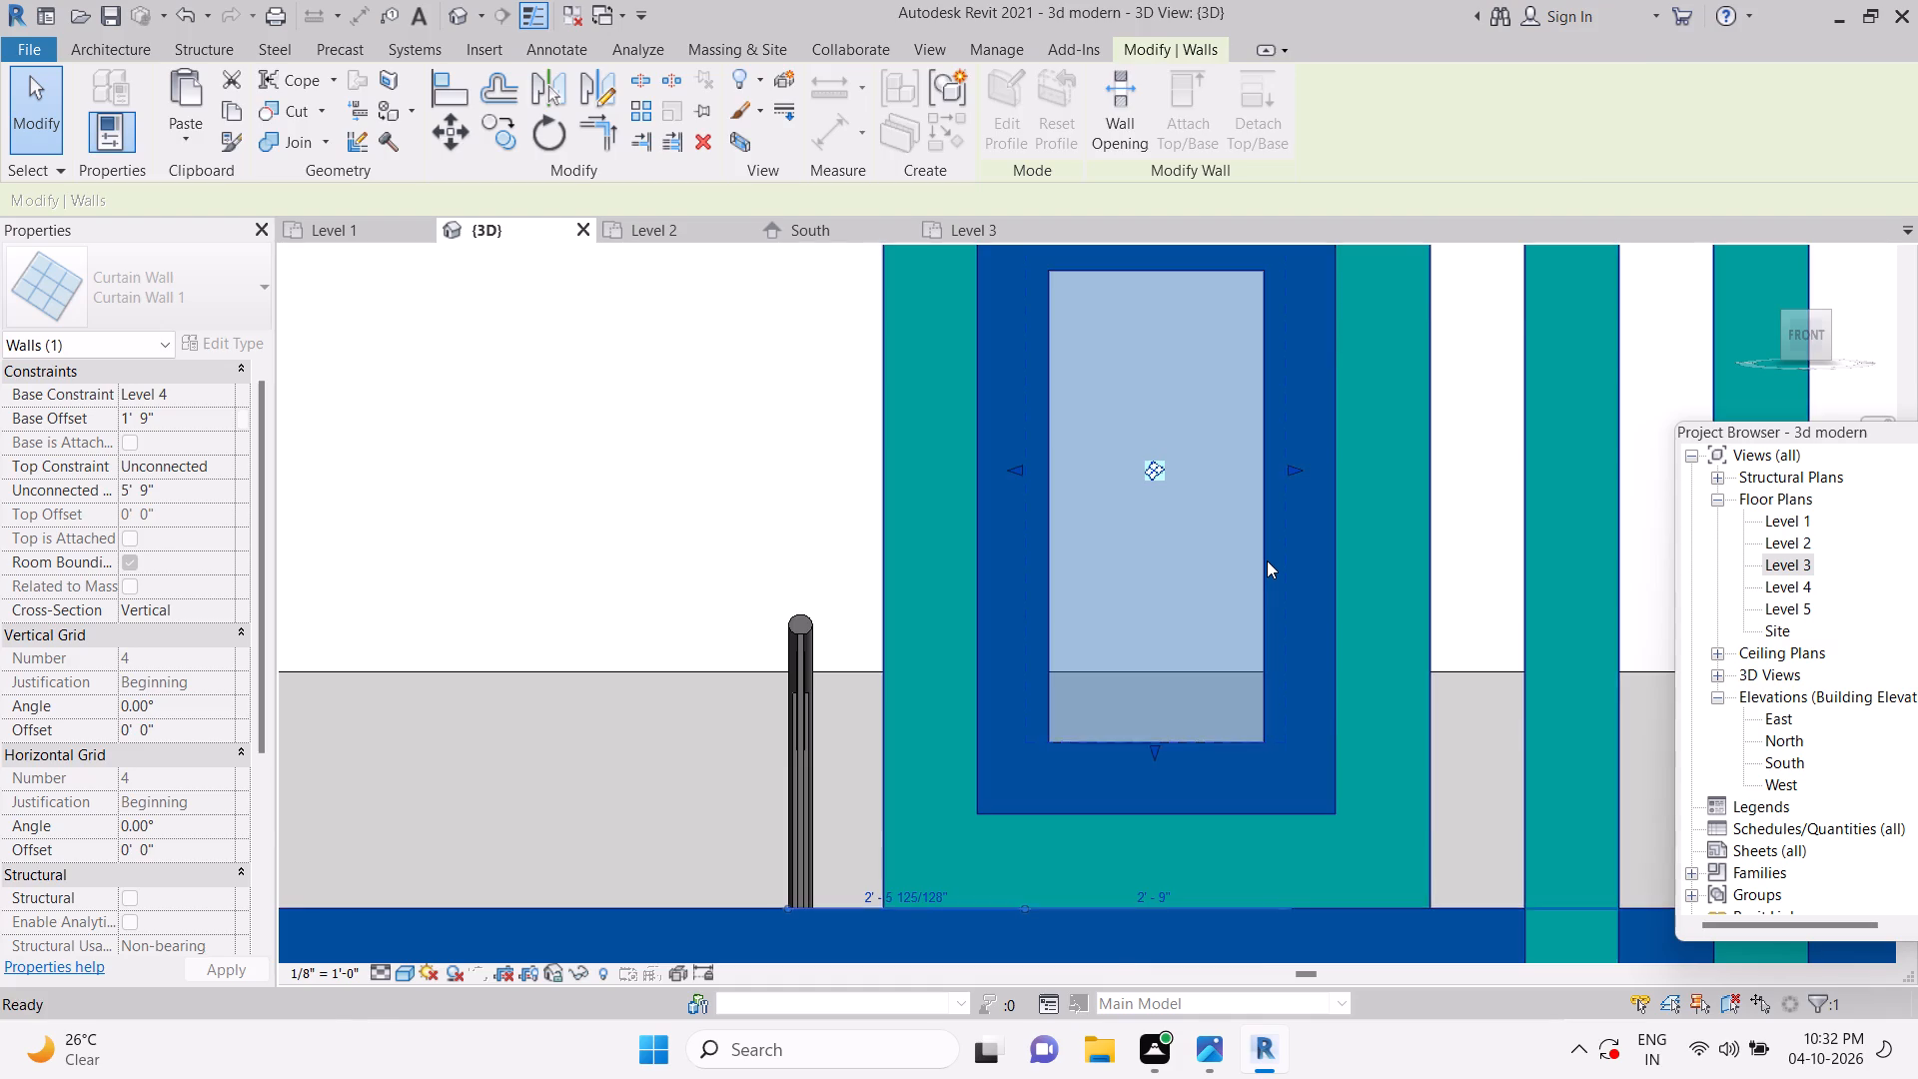
pyautogui.scroll(-5, 1267, 563)
pyautogui.press('Escape')
pyautogui.scroll(-5, 1391, 612)
pyautogui.moveTo(1392, 672); pyautogui.dragTo(1252, 544, button='middle')
pyautogui.press('Escape')
# Save the project.
pyautogui.hotkey('ctrl', 's')
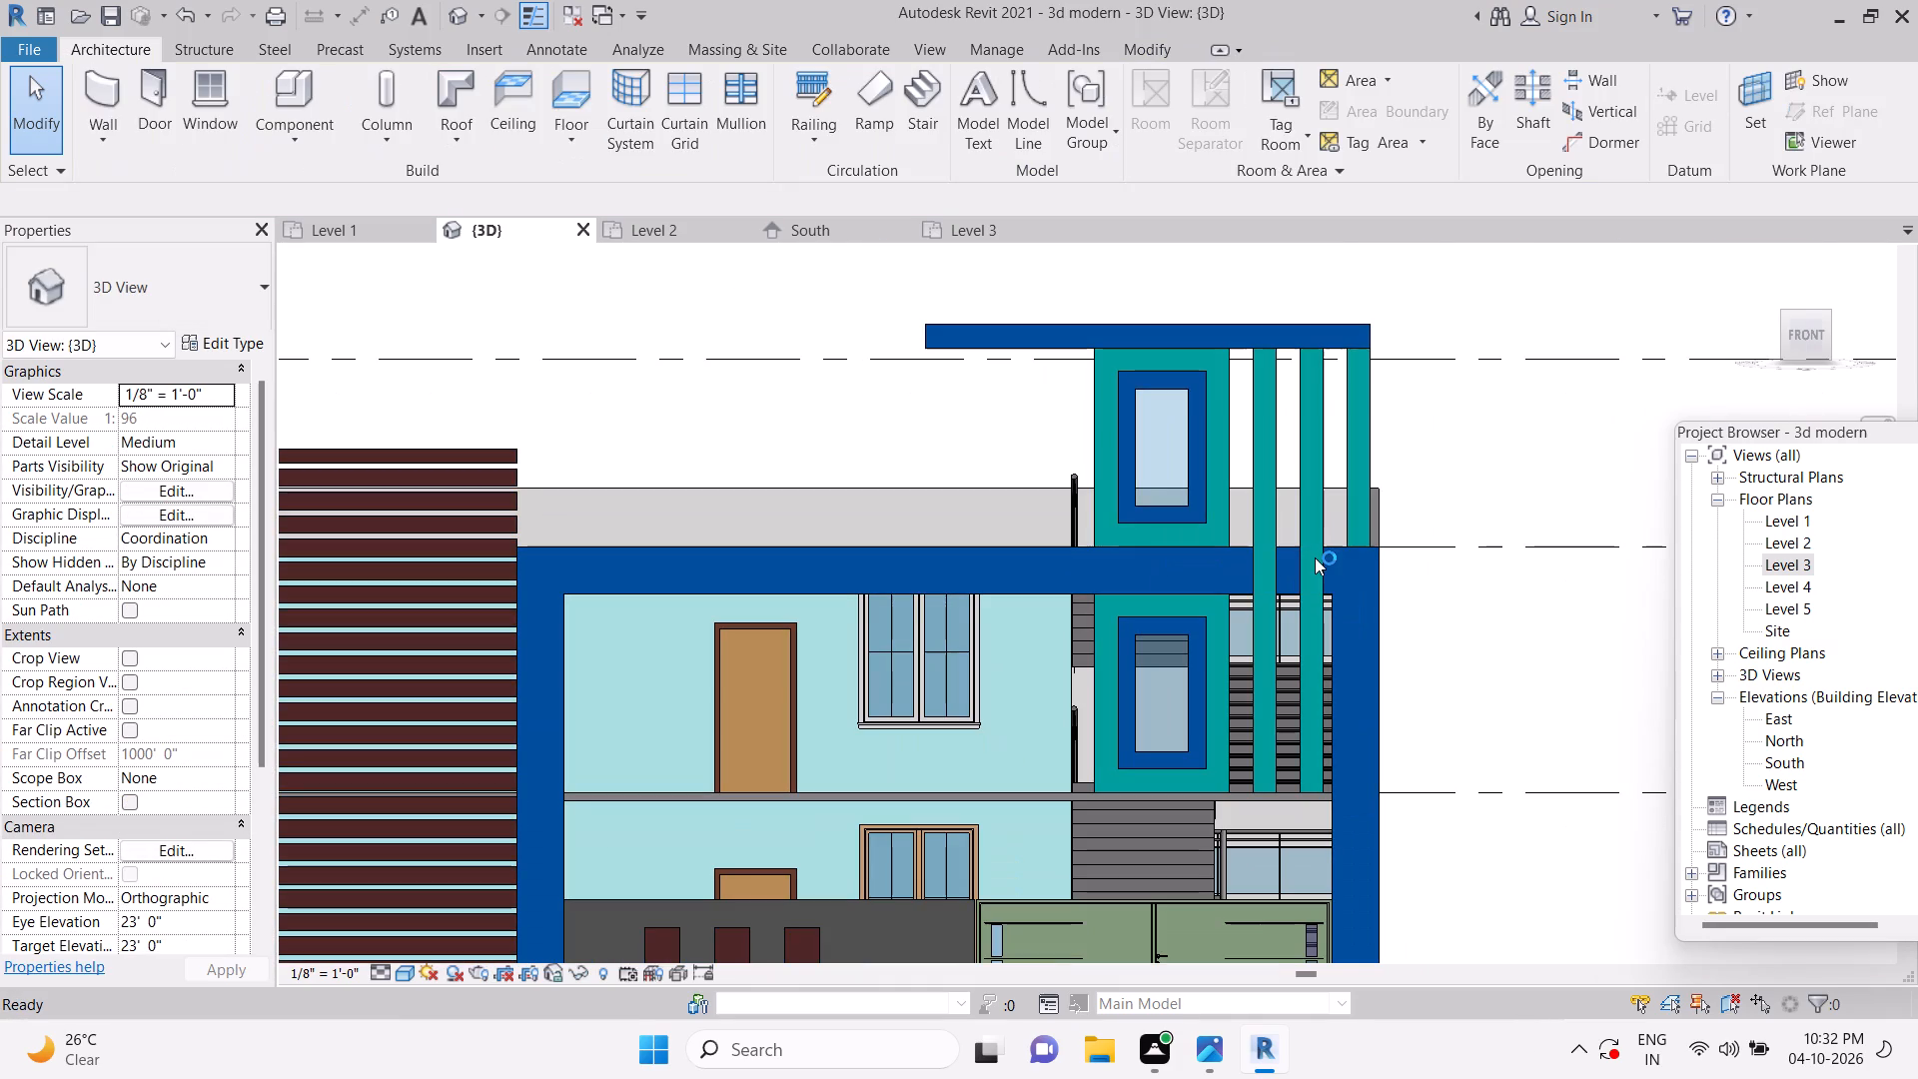
# Check the reference elevation image and compare it with the modelled front facade.
pyautogui.click(1220, 1042)
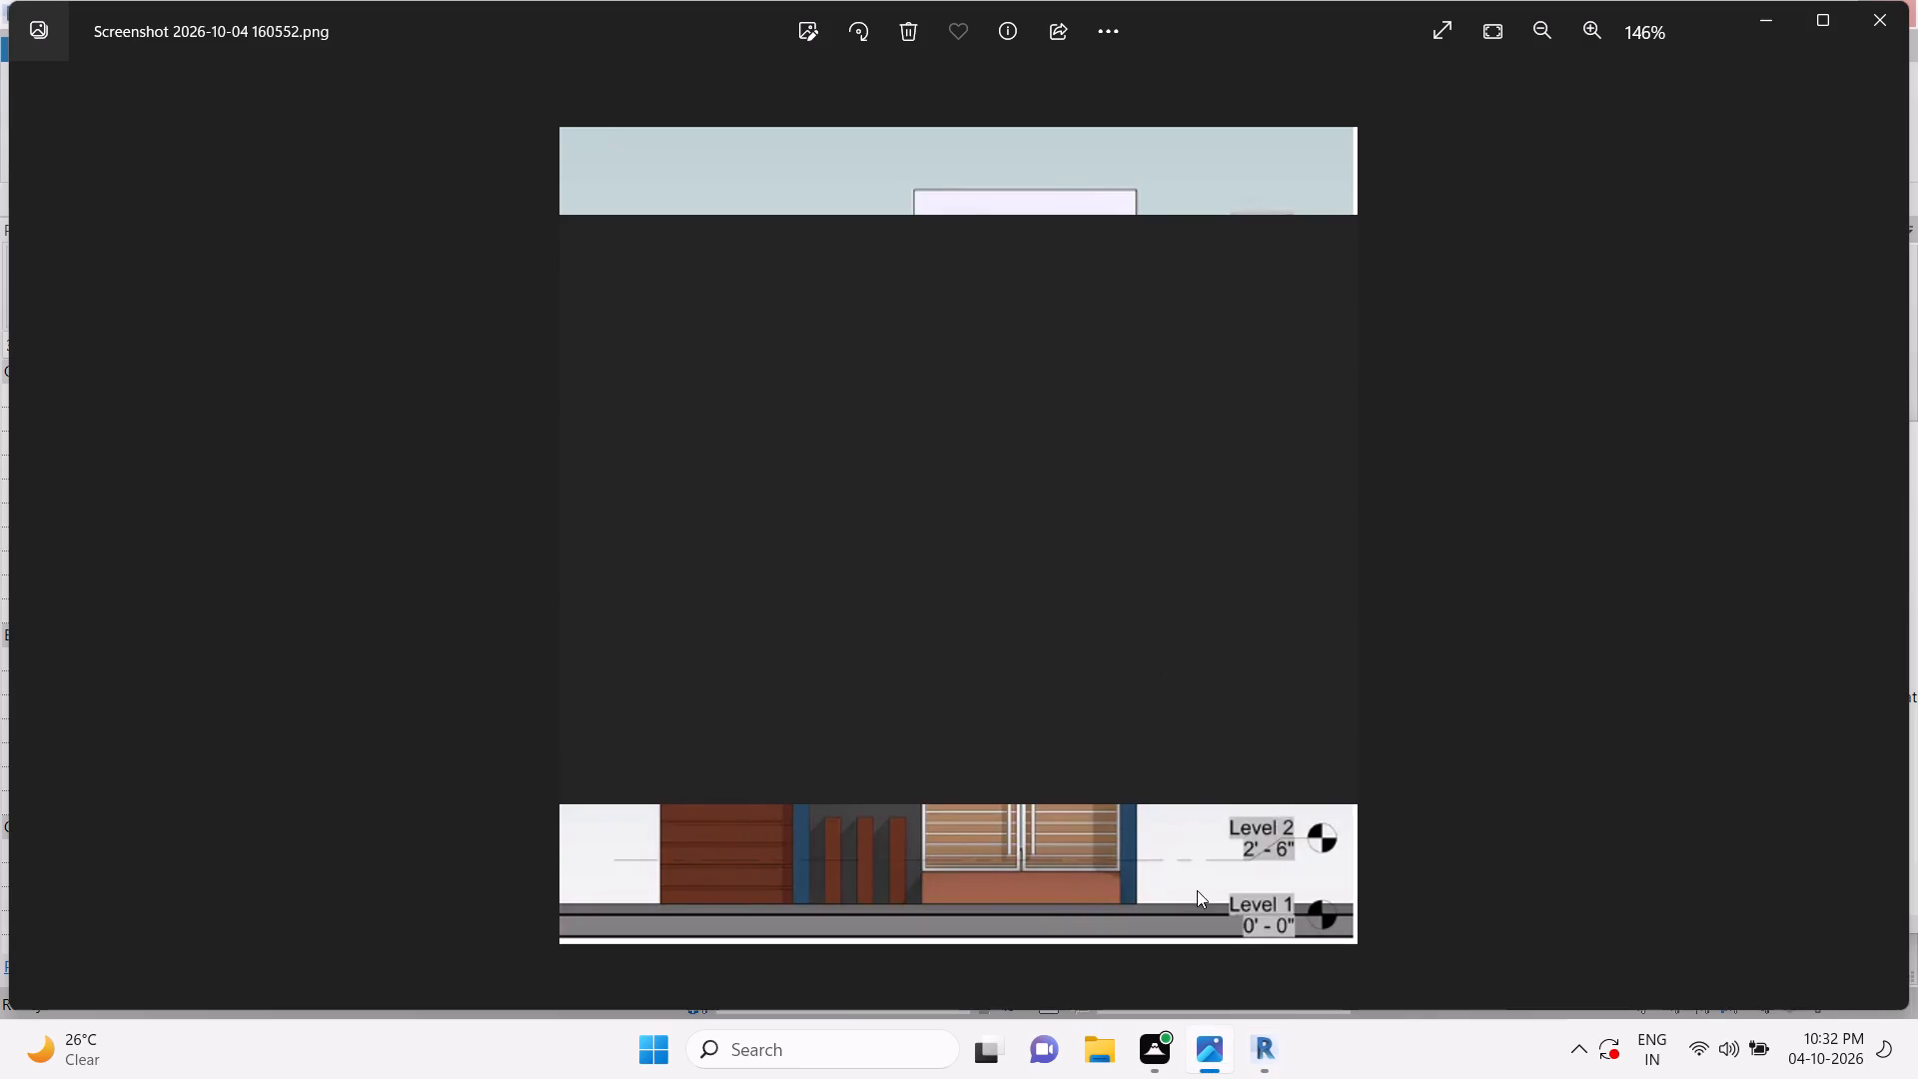
pyautogui.click(1264, 1055)
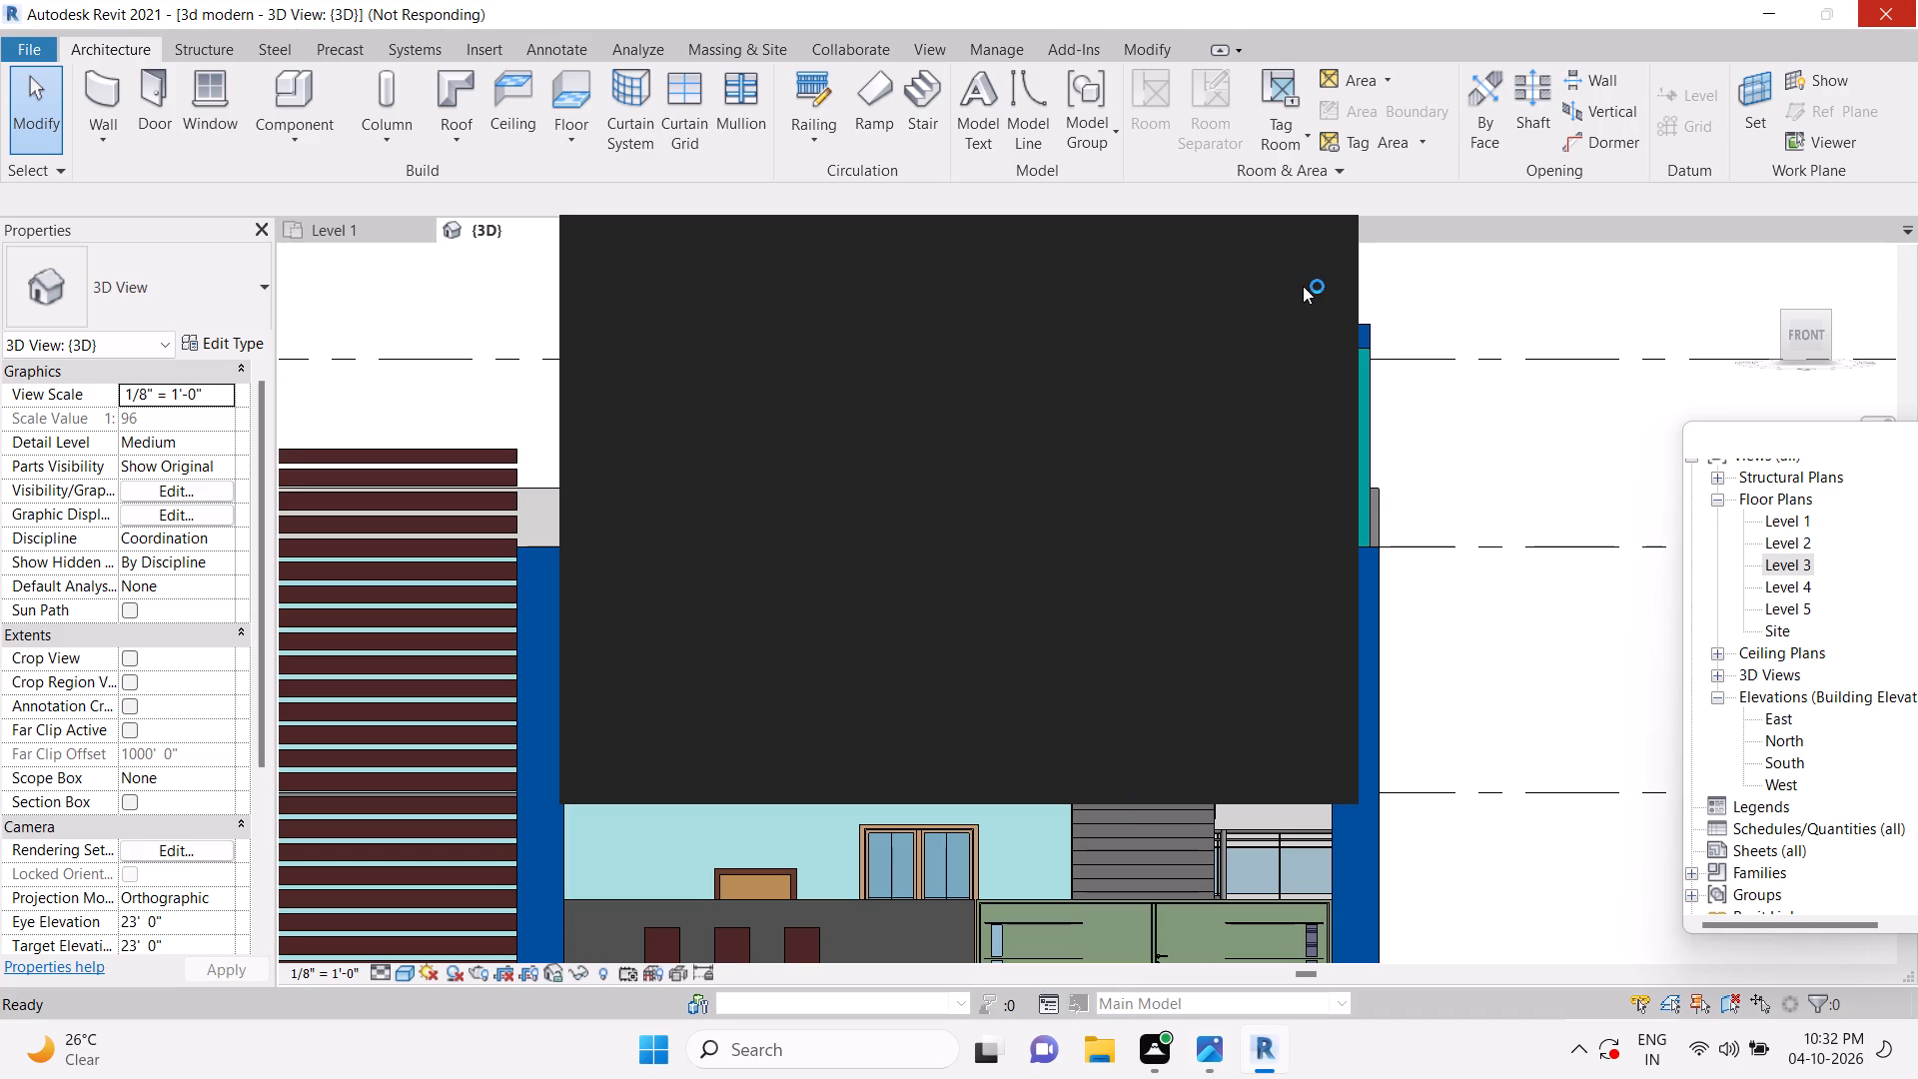
pyautogui.click(1326, 245)
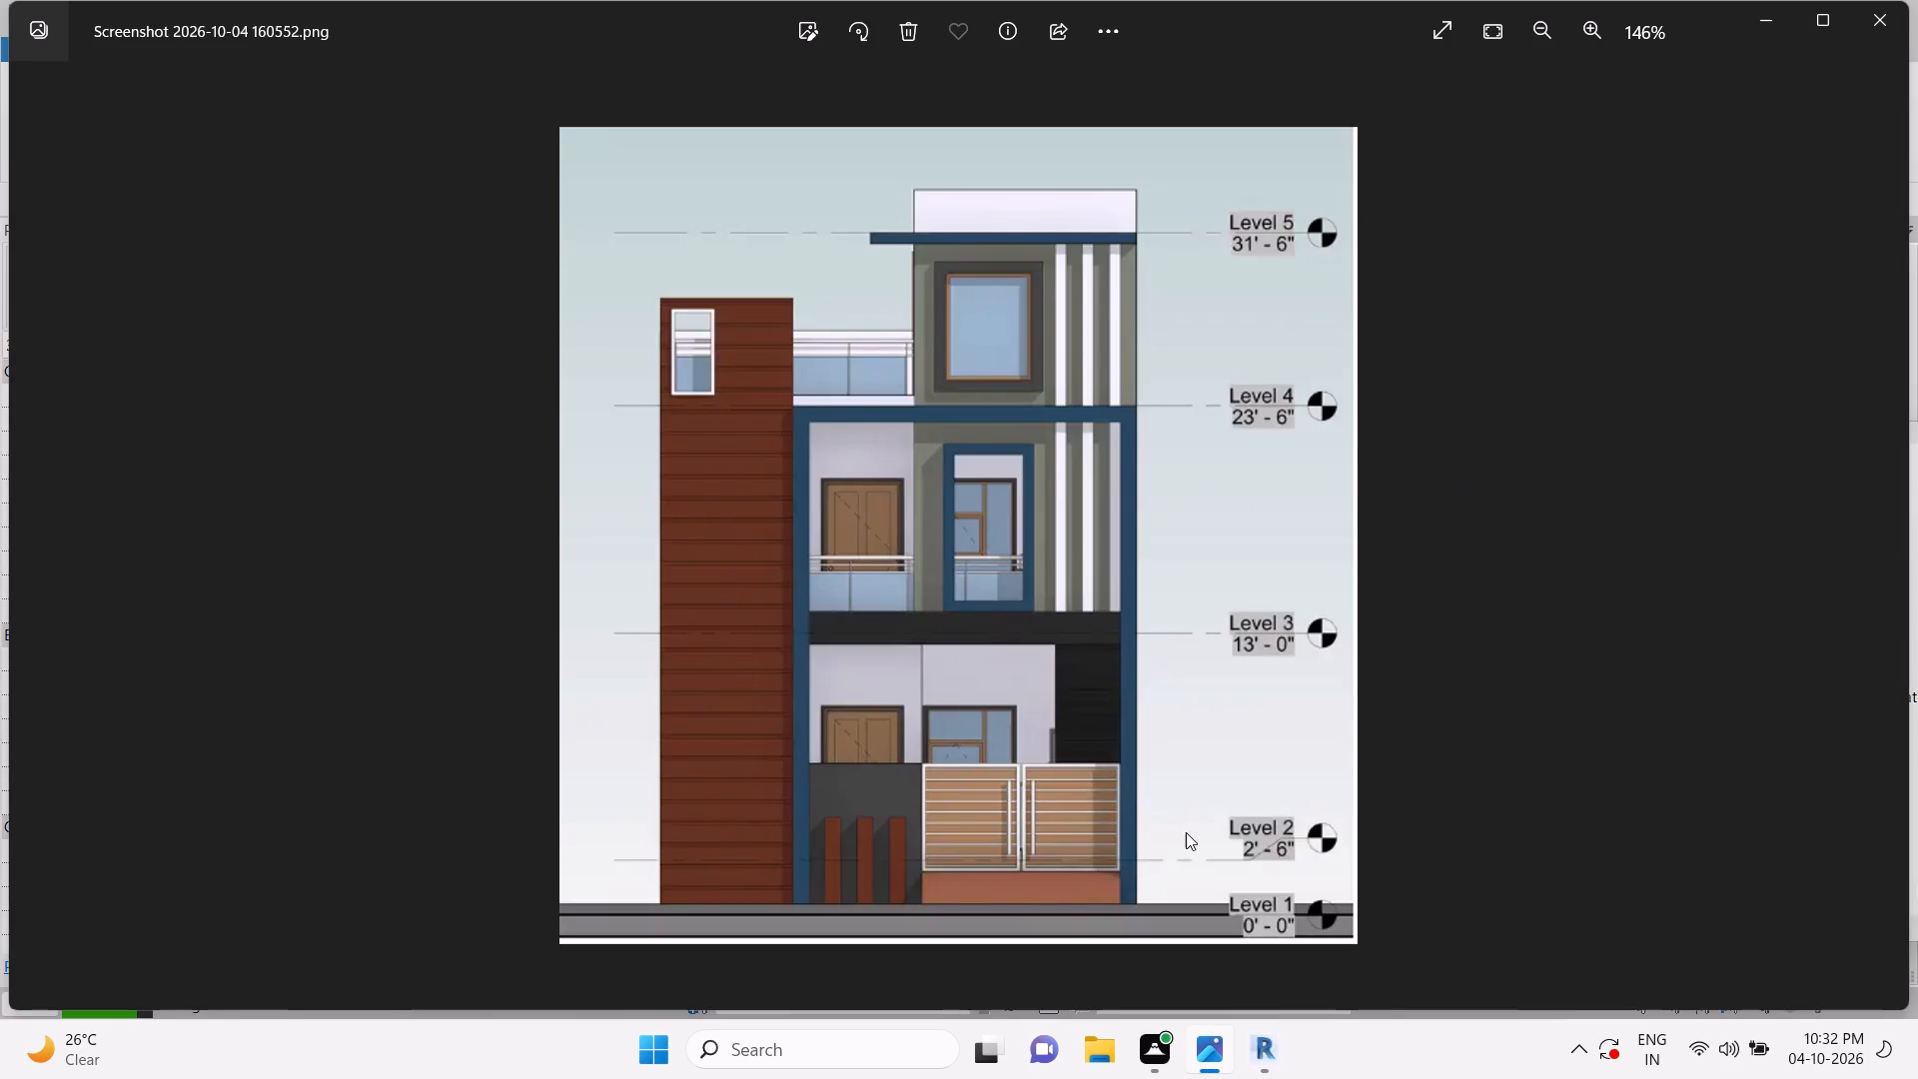
pyautogui.click(1267, 1065)
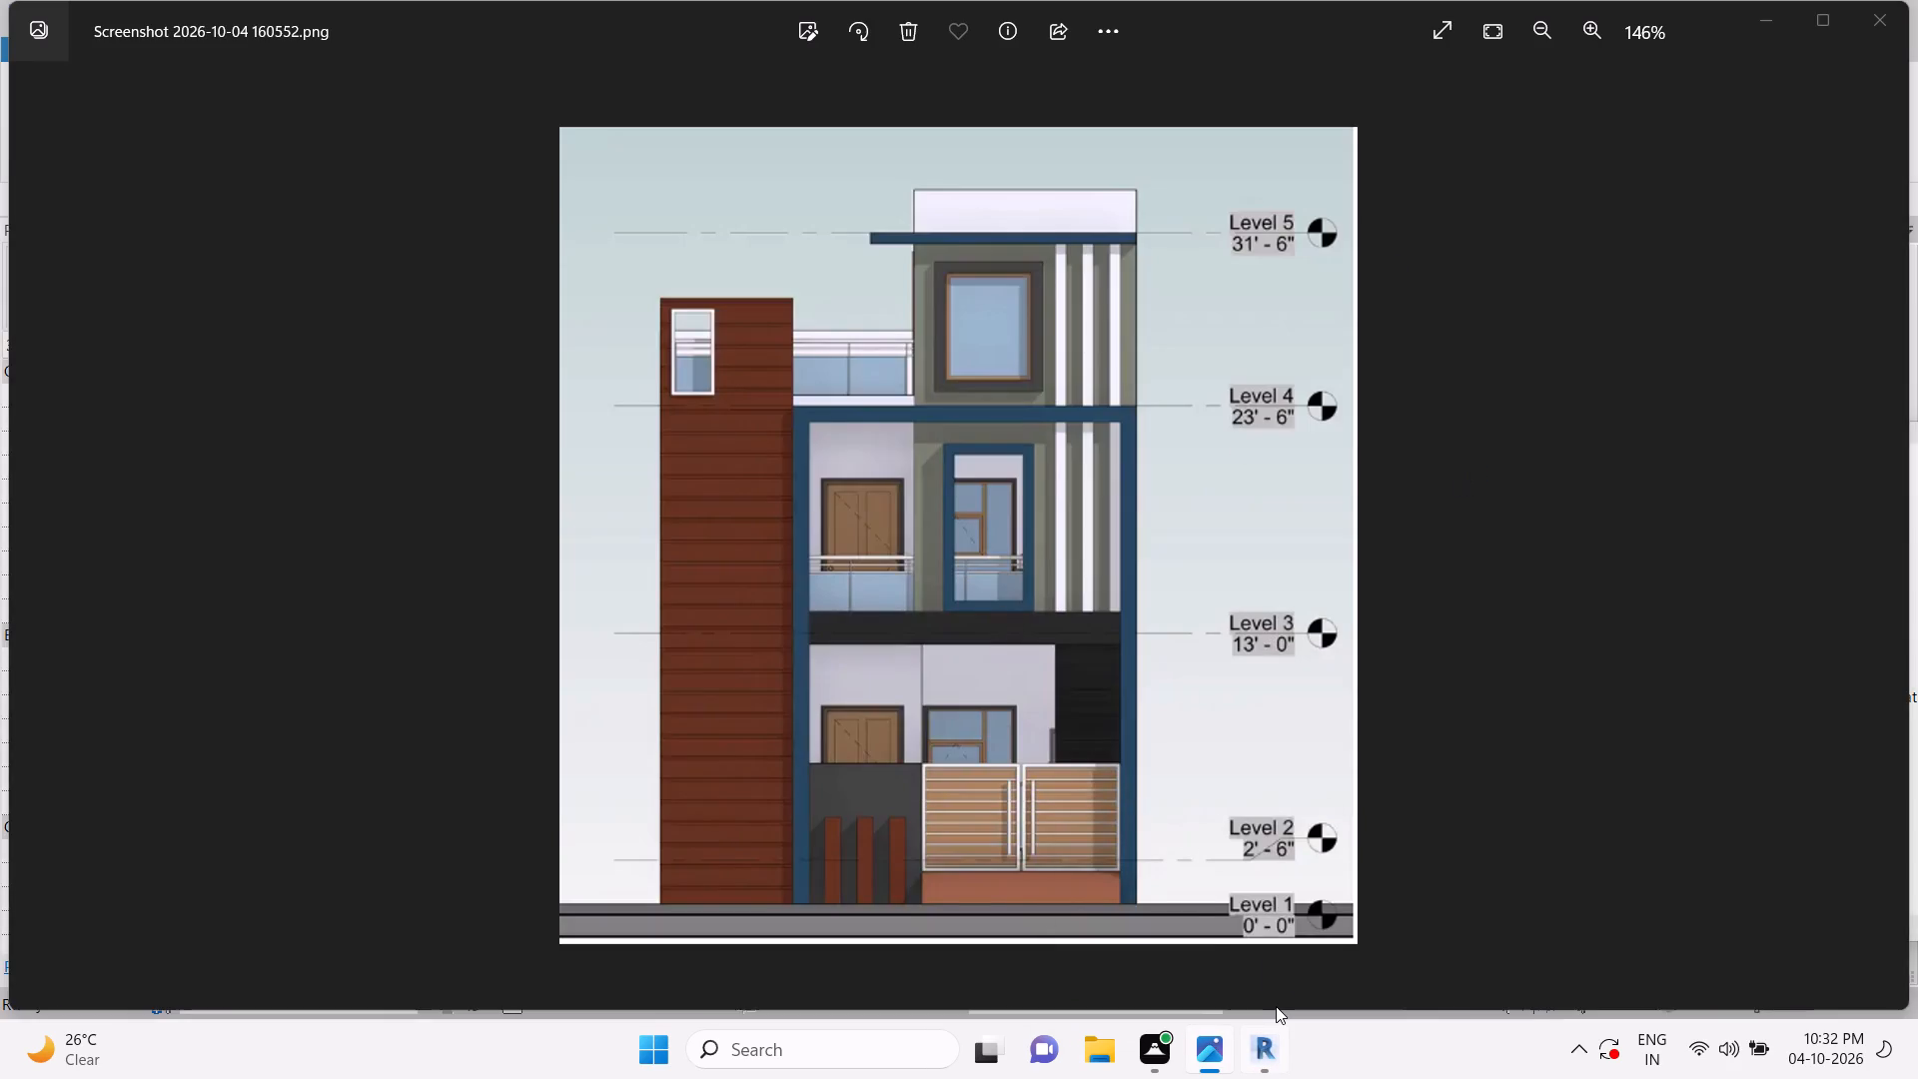
pyautogui.click(1263, 1074)
pyautogui.click(1267, 1049)
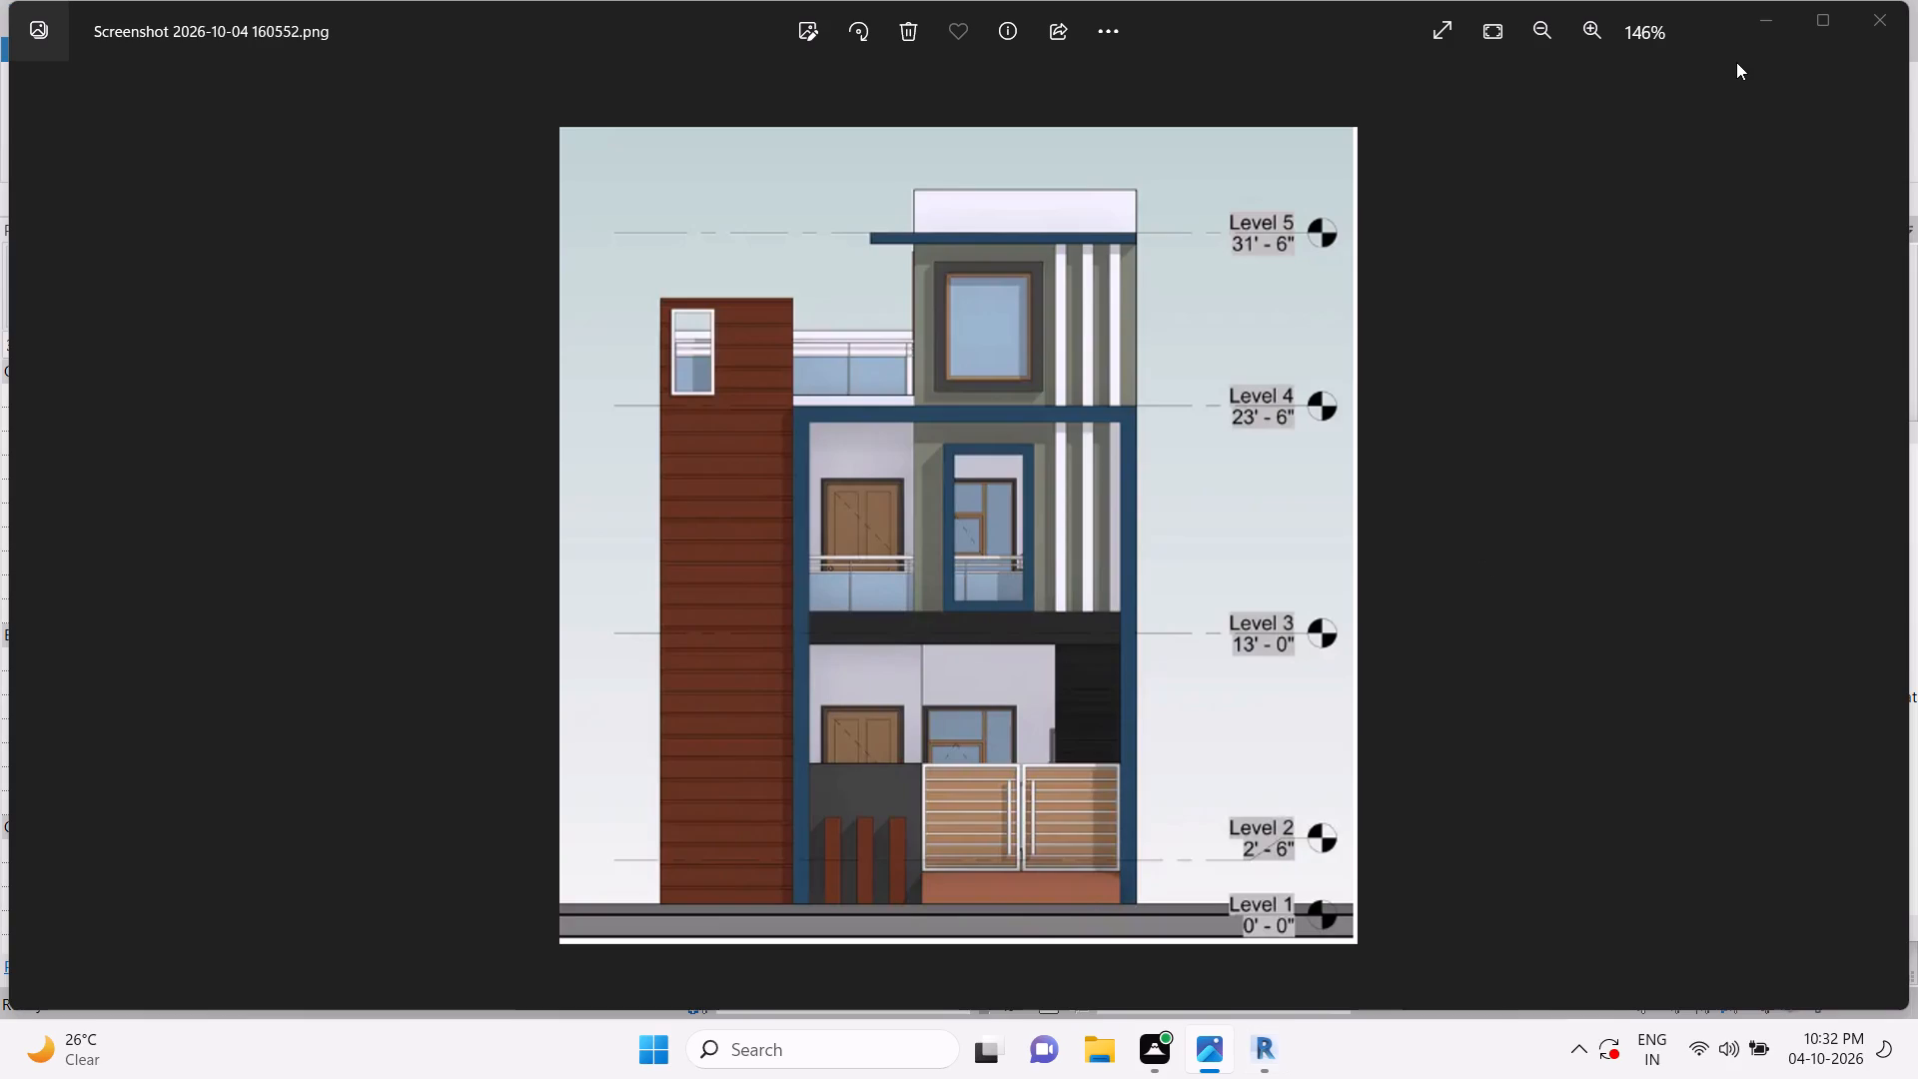
pyautogui.click(1759, 25)
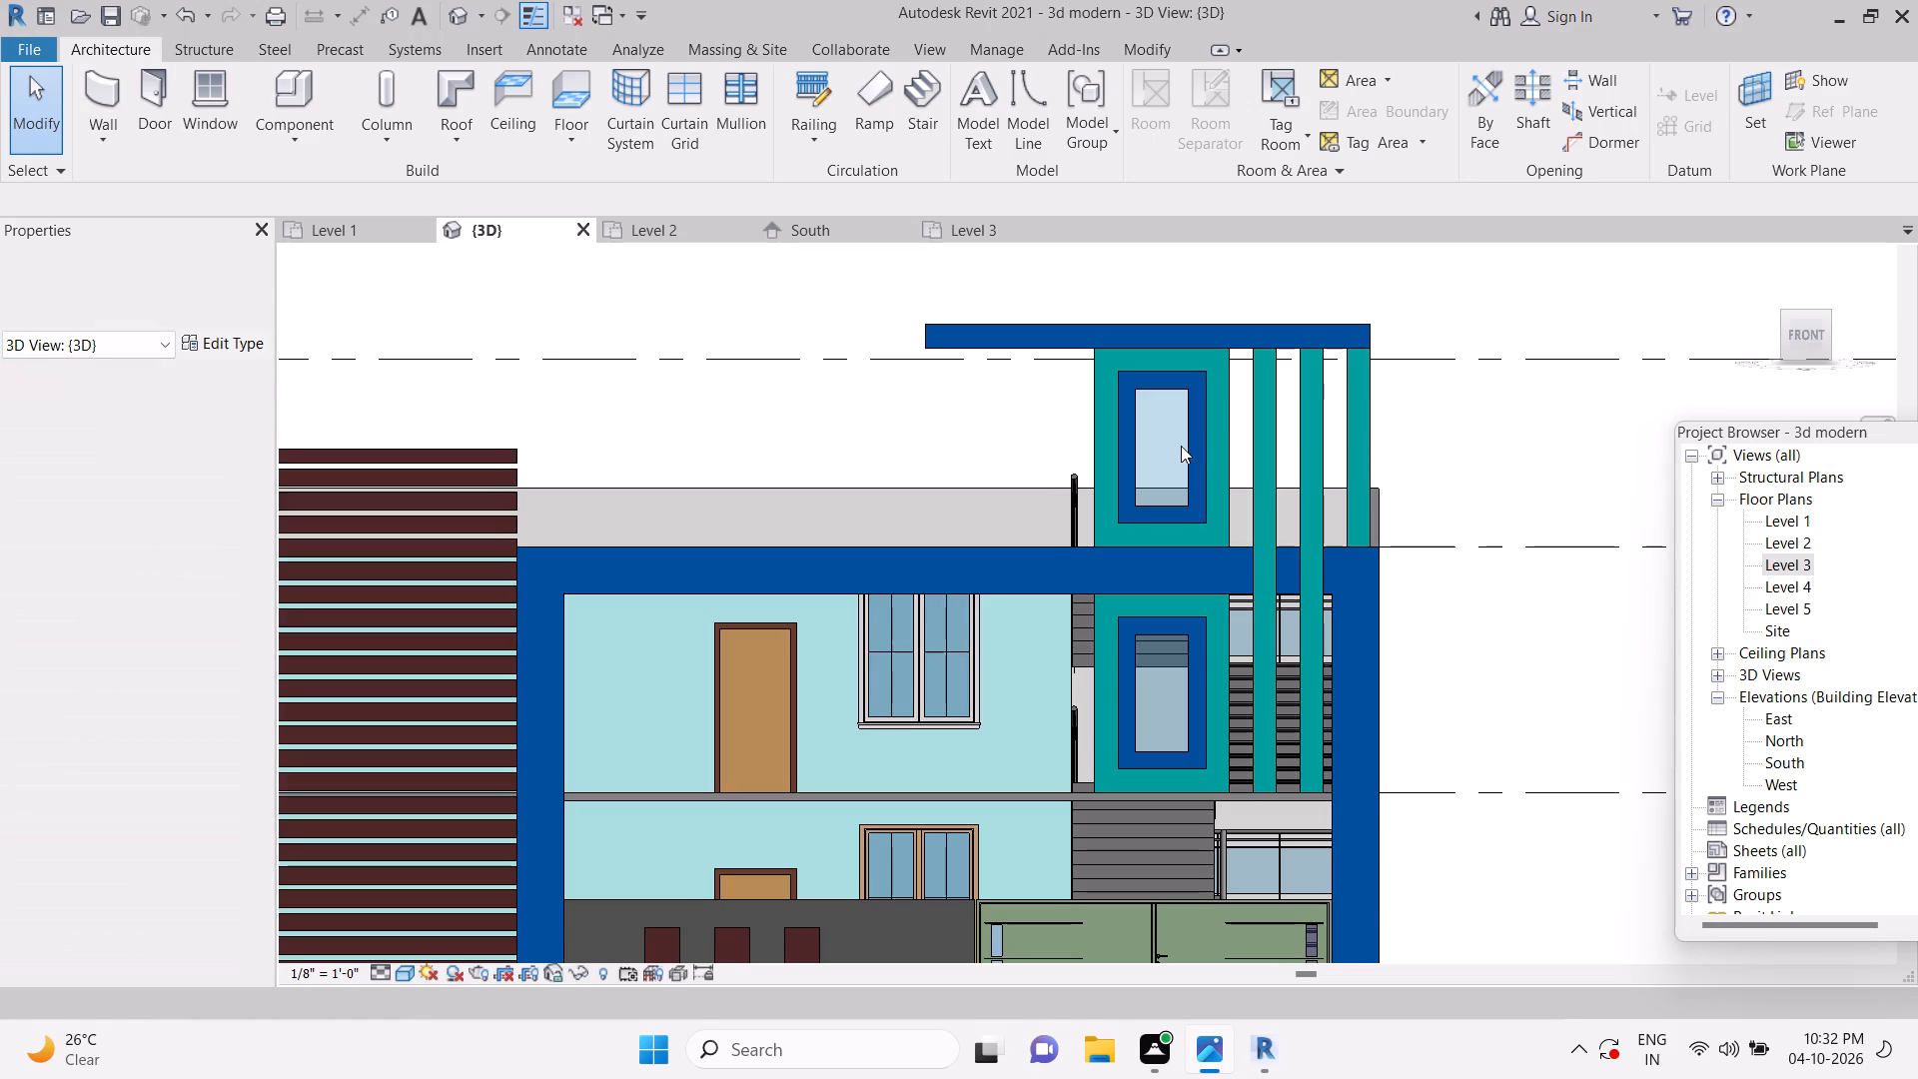
pyautogui.press('Escape')
pyautogui.scroll(-3, 1035, 520)
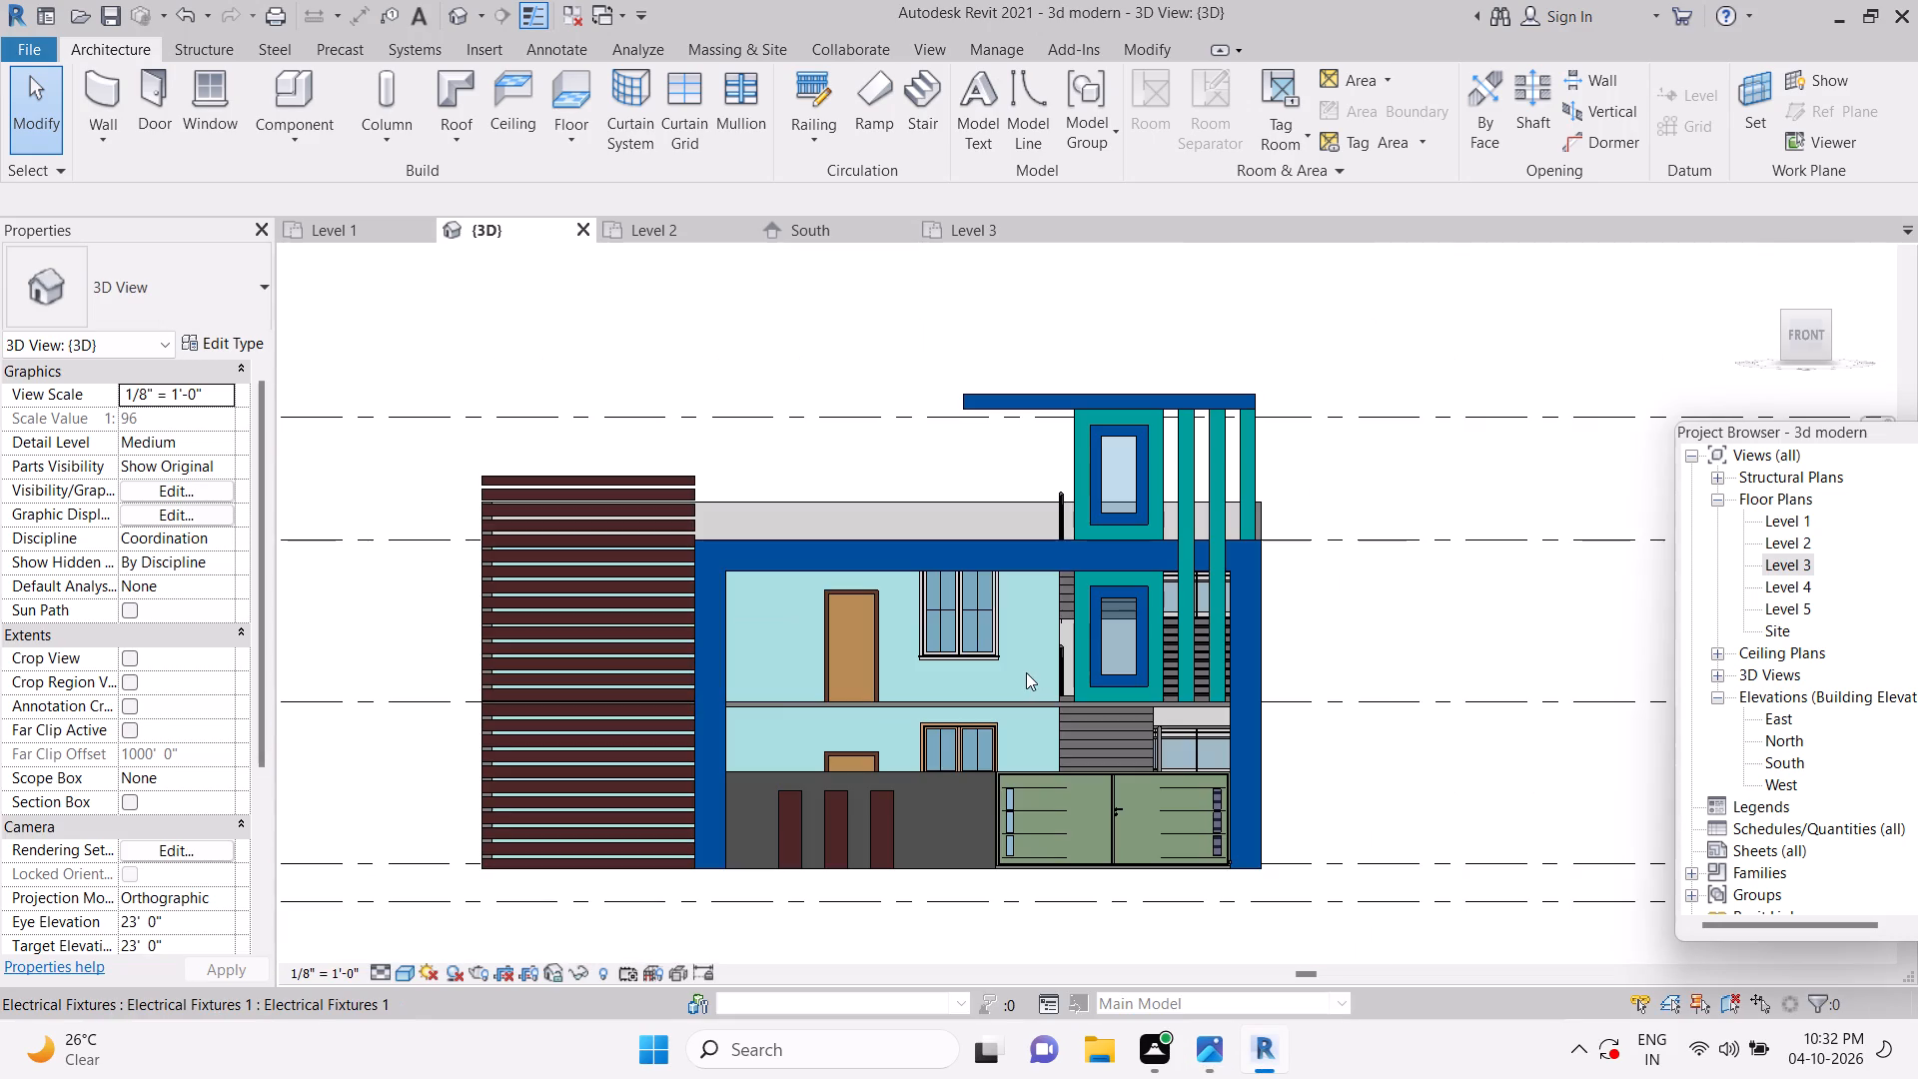
pyautogui.press('Escape')
pyautogui.scroll(3, 768, 708)
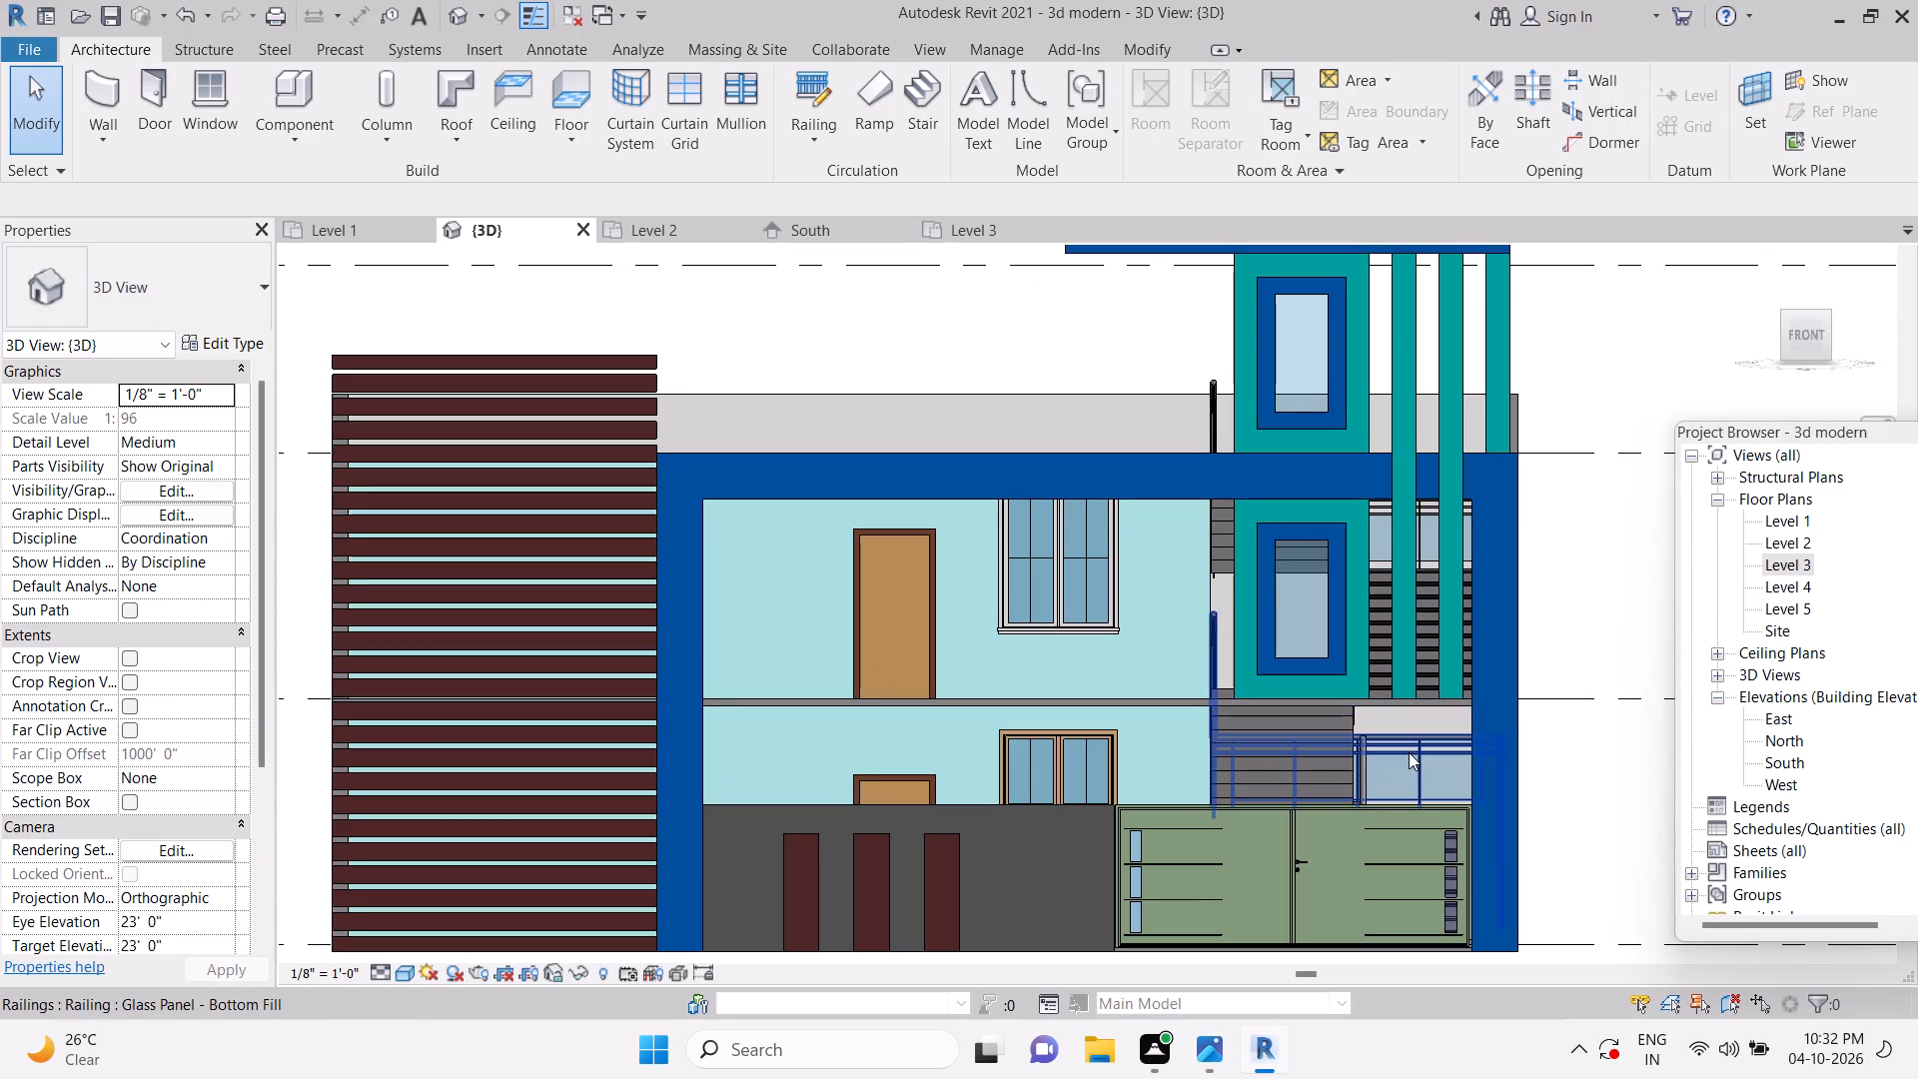
pyautogui.moveTo(1150, 763); pyautogui.dragTo(1255, 767, button='middle')
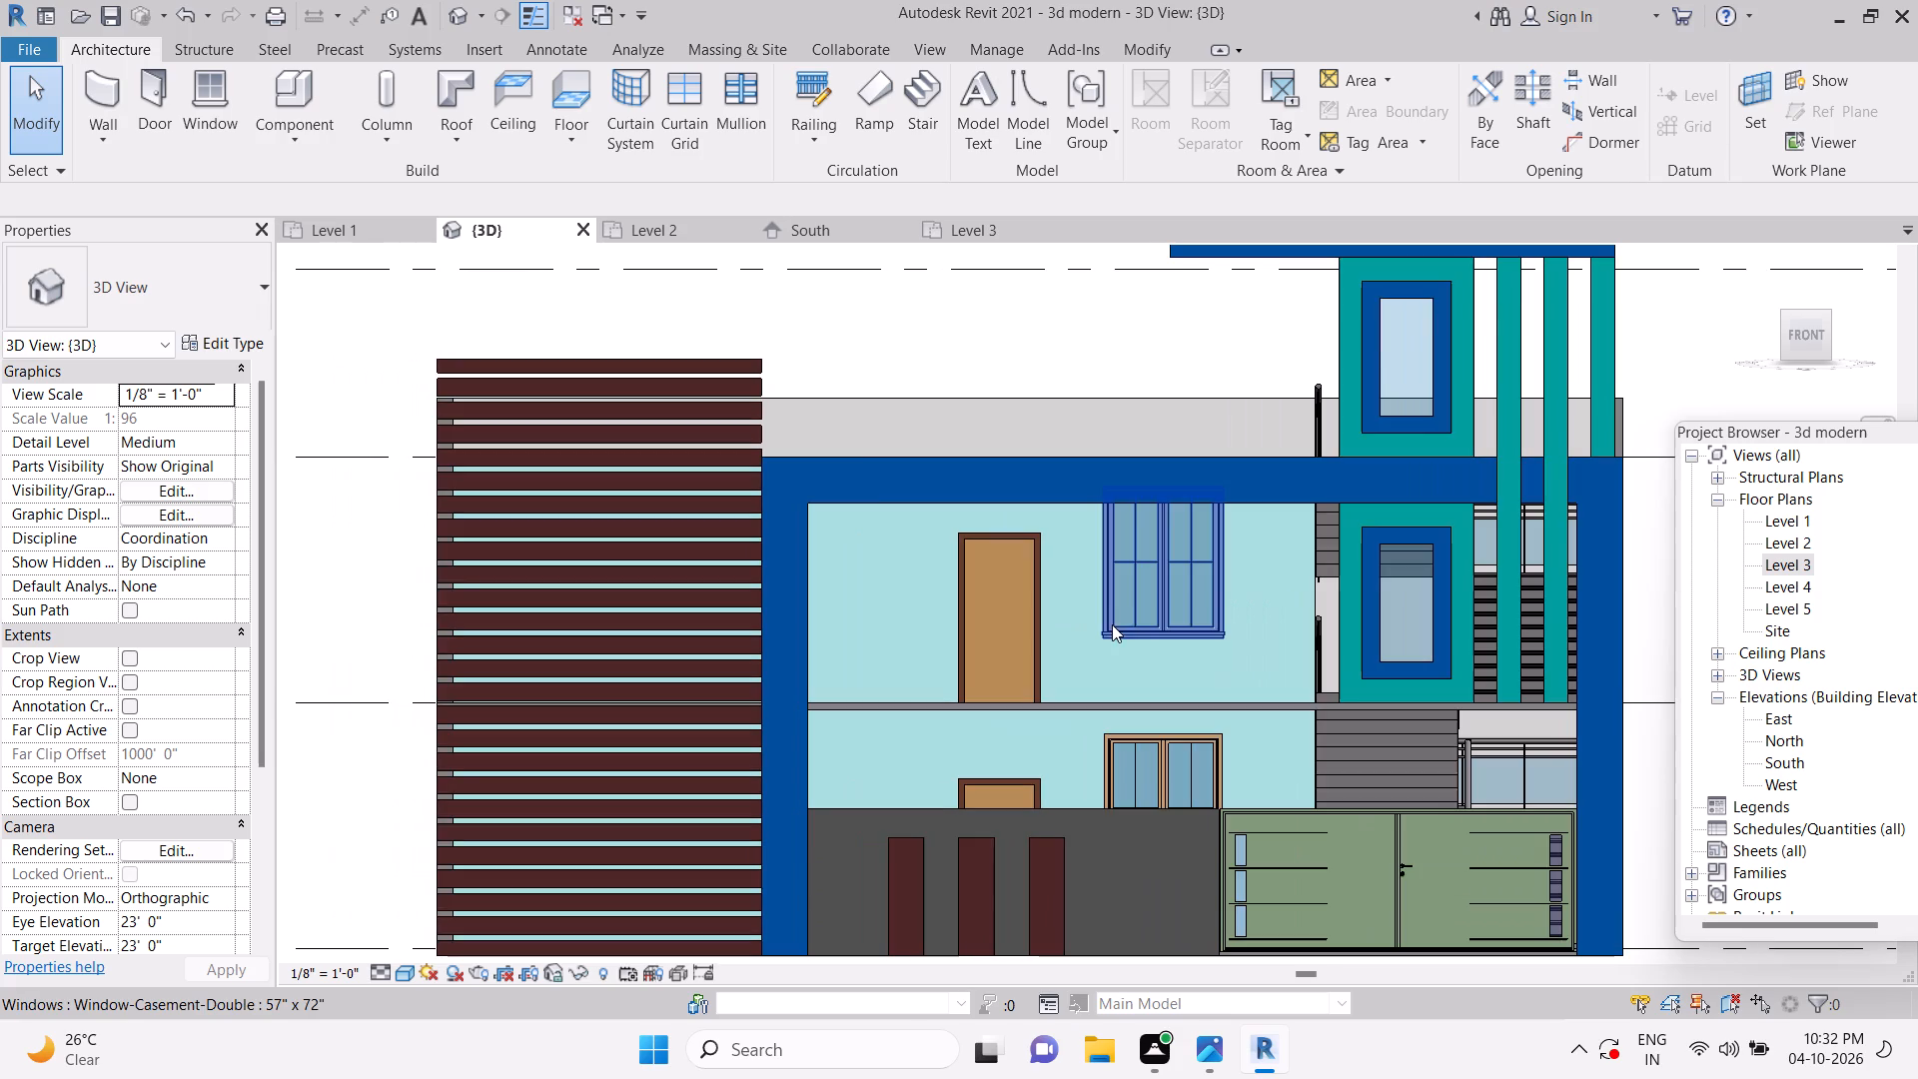
pyautogui.scroll(-2, 1121, 591)
pyautogui.press('Escape')
pyautogui.press('Escape')
pyautogui.click(941, 454)
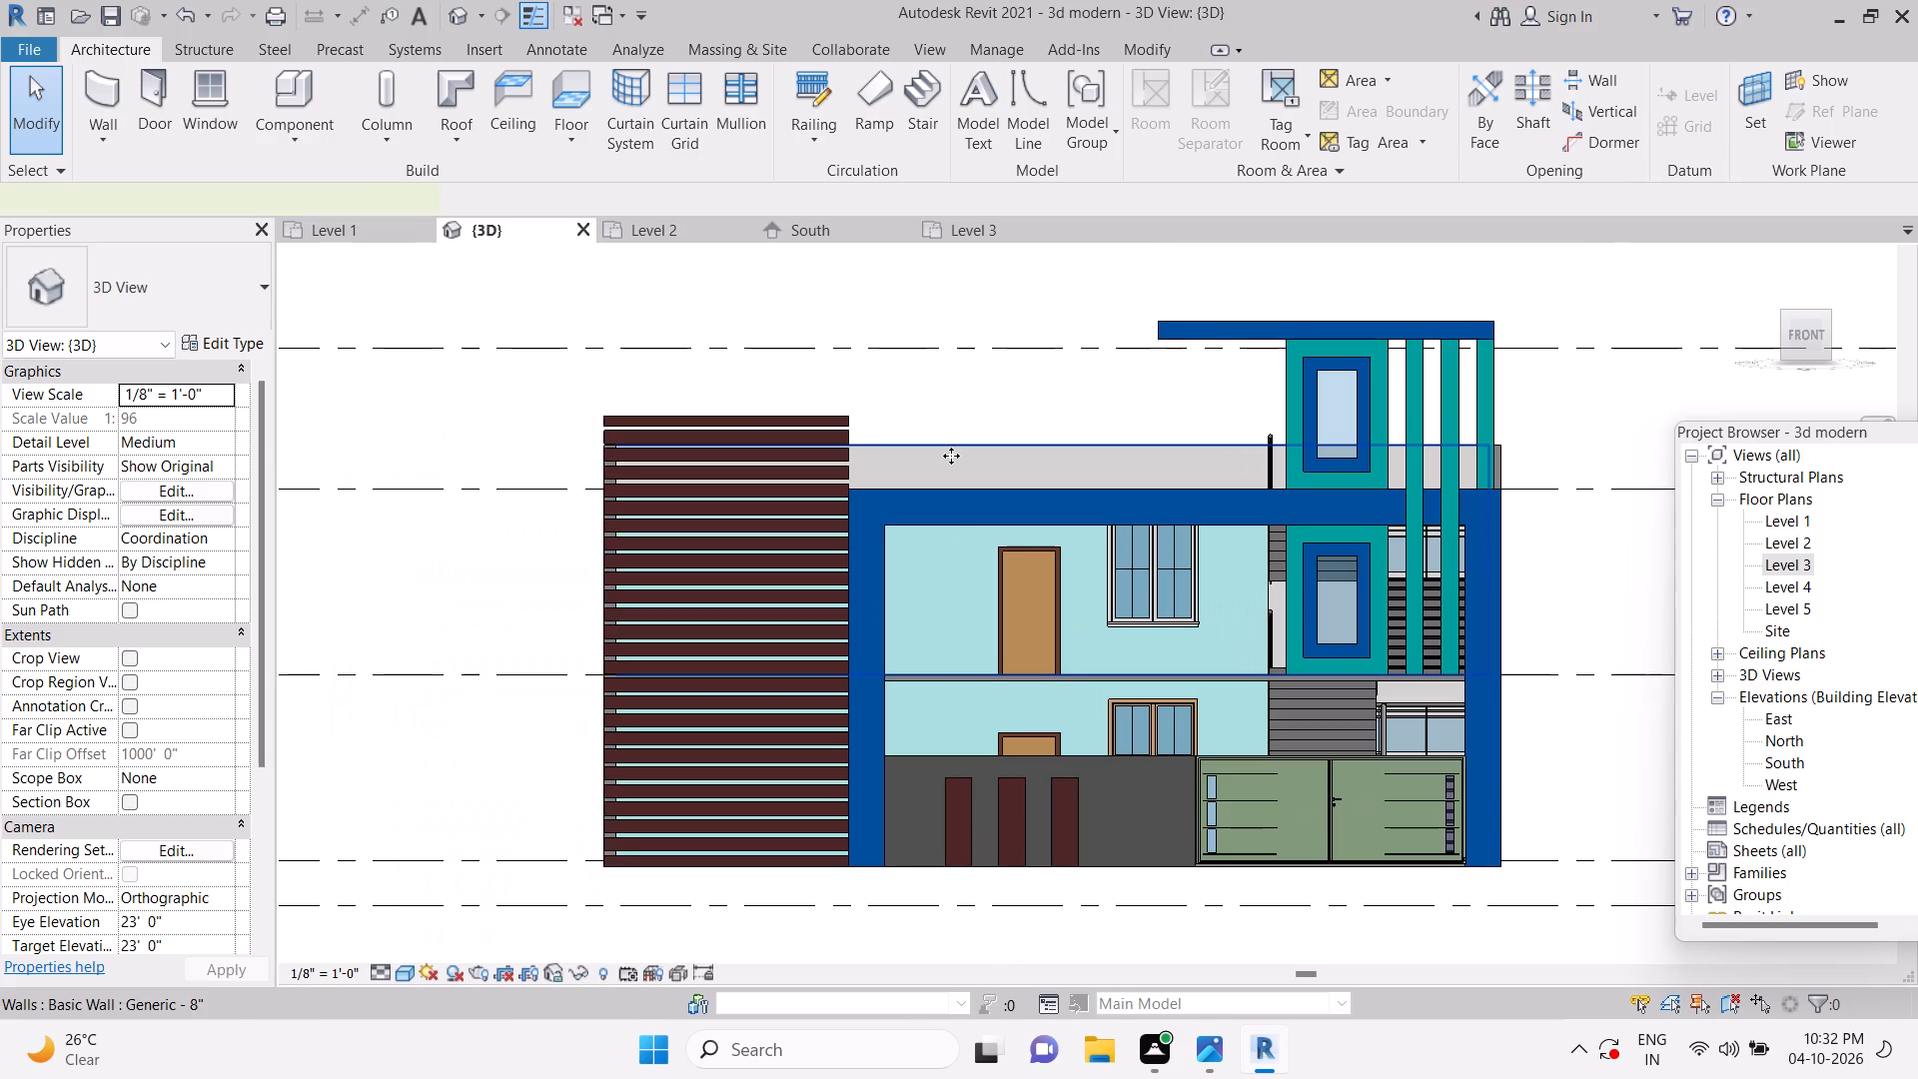
pyautogui.press('Escape')
pyautogui.press('Escape')
# Copy the Level 3 floor slab and paste it aligned to Level 4.
pyautogui.keyDown('shift'); pyautogui.moveTo(1449, 616); pyautogui.dragTo(1419, 643, button='middle'); pyautogui.keyUp('shift')
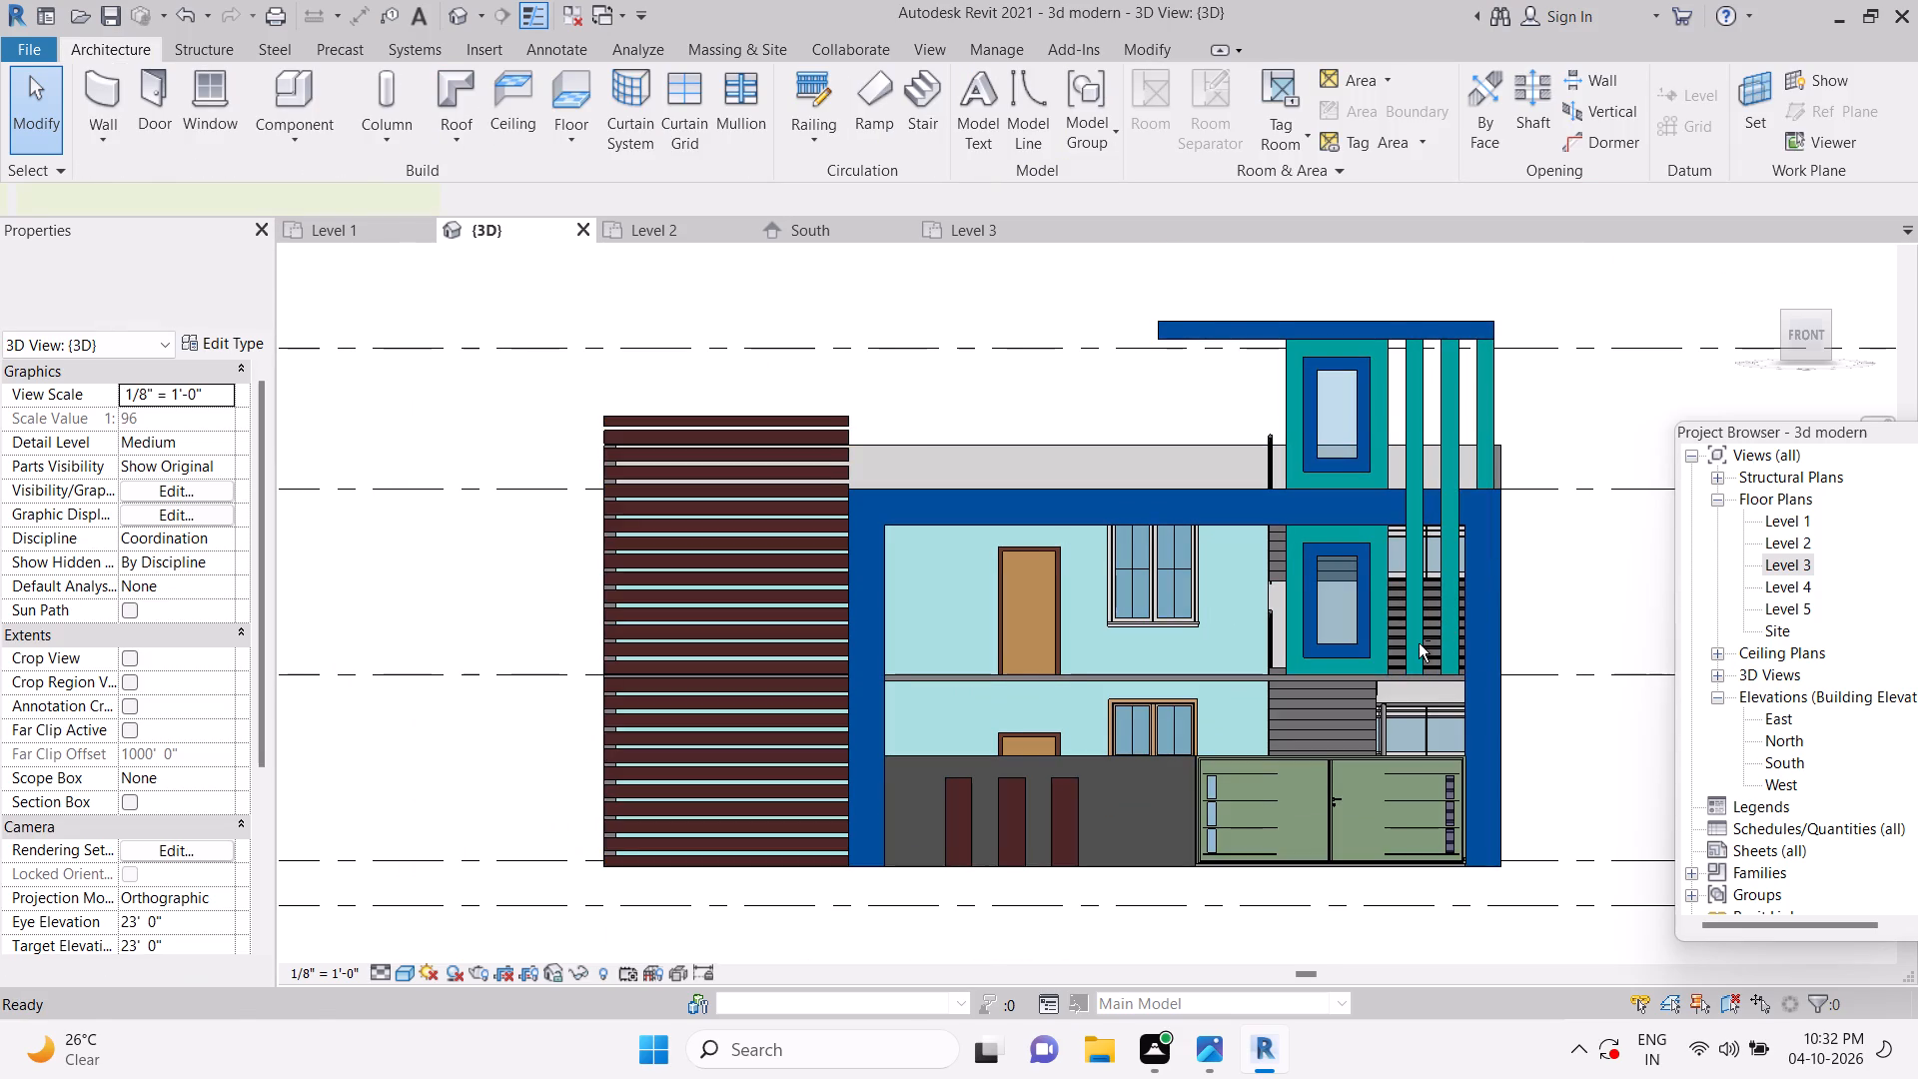
pyautogui.keyDown('shift'); pyautogui.moveTo(1419, 643); pyautogui.dragTo(1391, 678, button='middle'); pyautogui.keyUp('shift')
pyautogui.press('Escape')
pyautogui.press('Escape')
pyautogui.keyDown('shift'); pyautogui.moveTo(1584, 534); pyautogui.dragTo(1453, 634, button='middle'); pyautogui.keyUp('shift')
pyautogui.keyDown('shift'); pyautogui.scroll(1, 1582, 538); pyautogui.keyUp('shift')
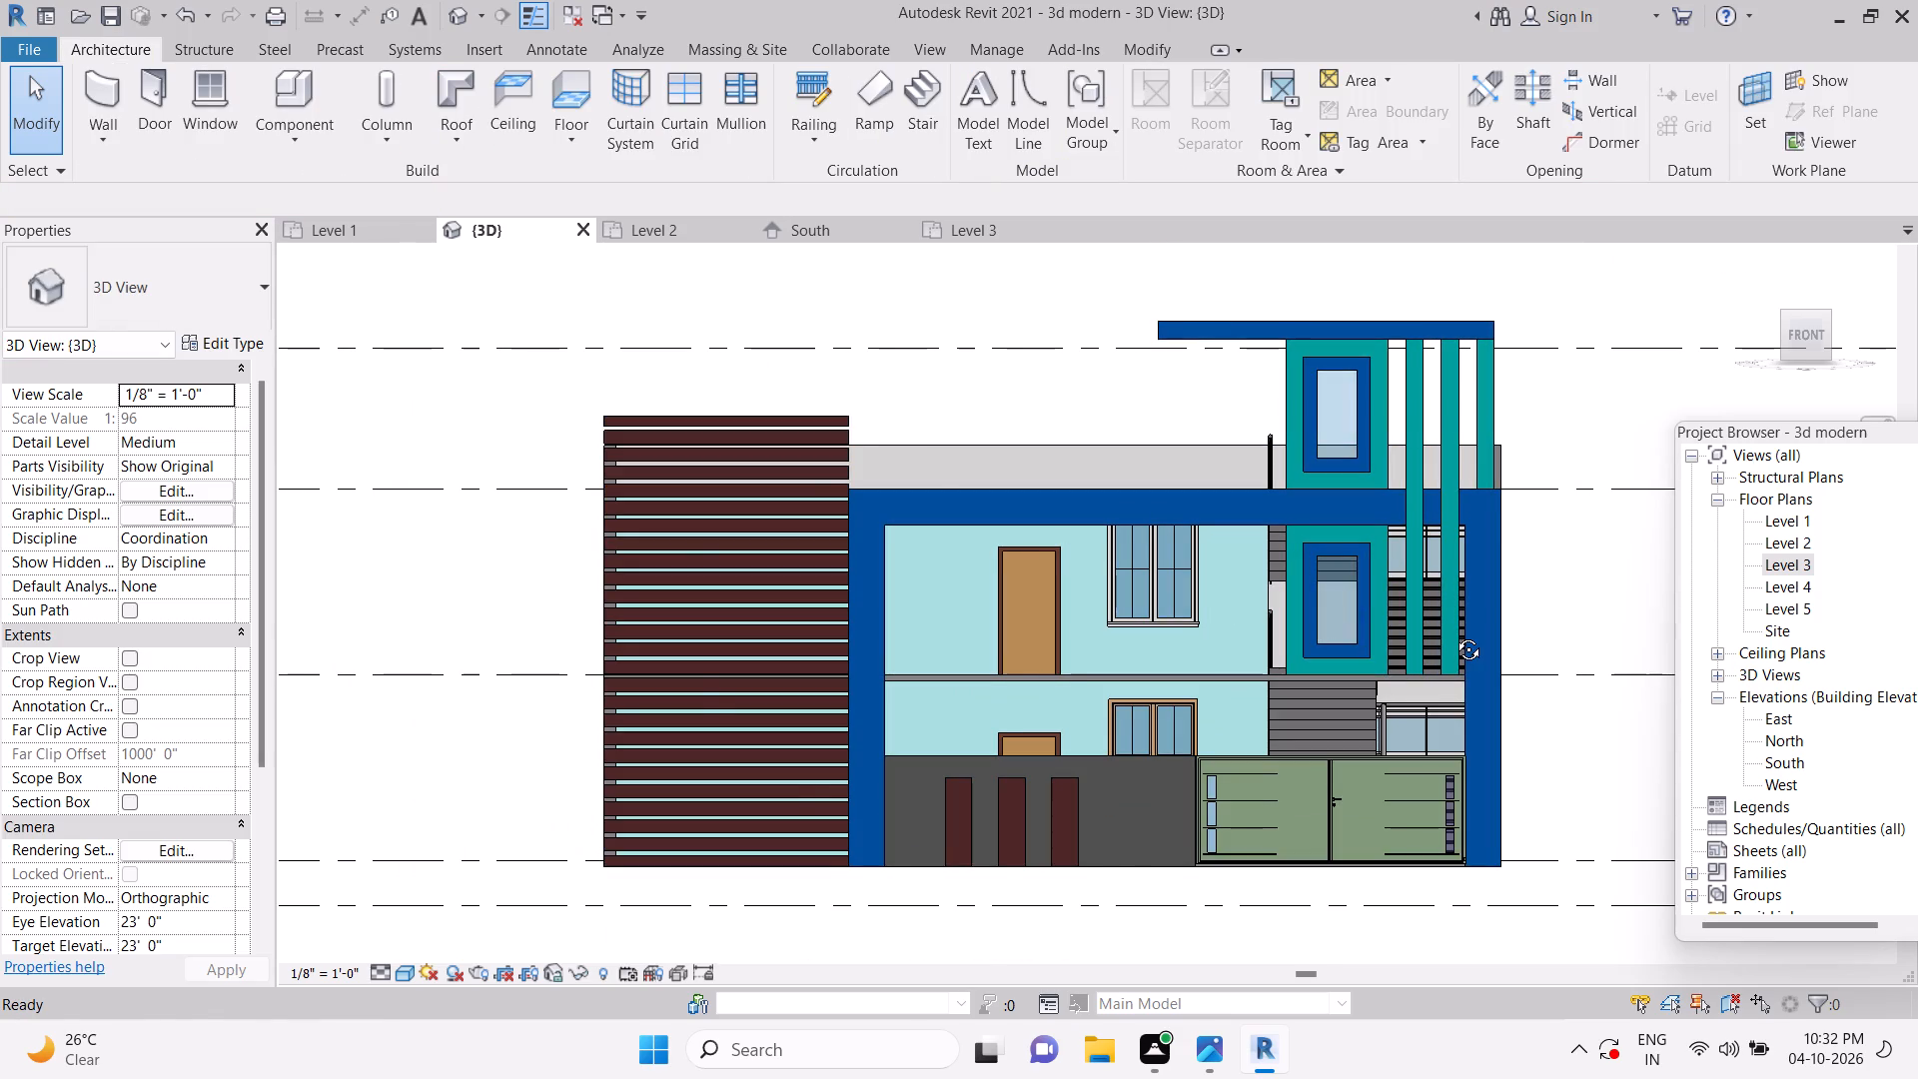
pyautogui.keyDown('shift'); pyautogui.moveTo(1453, 634); pyautogui.dragTo(1446, 643, button='middle'); pyautogui.keyUp('shift')
pyautogui.keyDown('shift'); pyautogui.moveTo(1551, 586); pyautogui.dragTo(1501, 649, button='middle'); pyautogui.keyUp('shift')
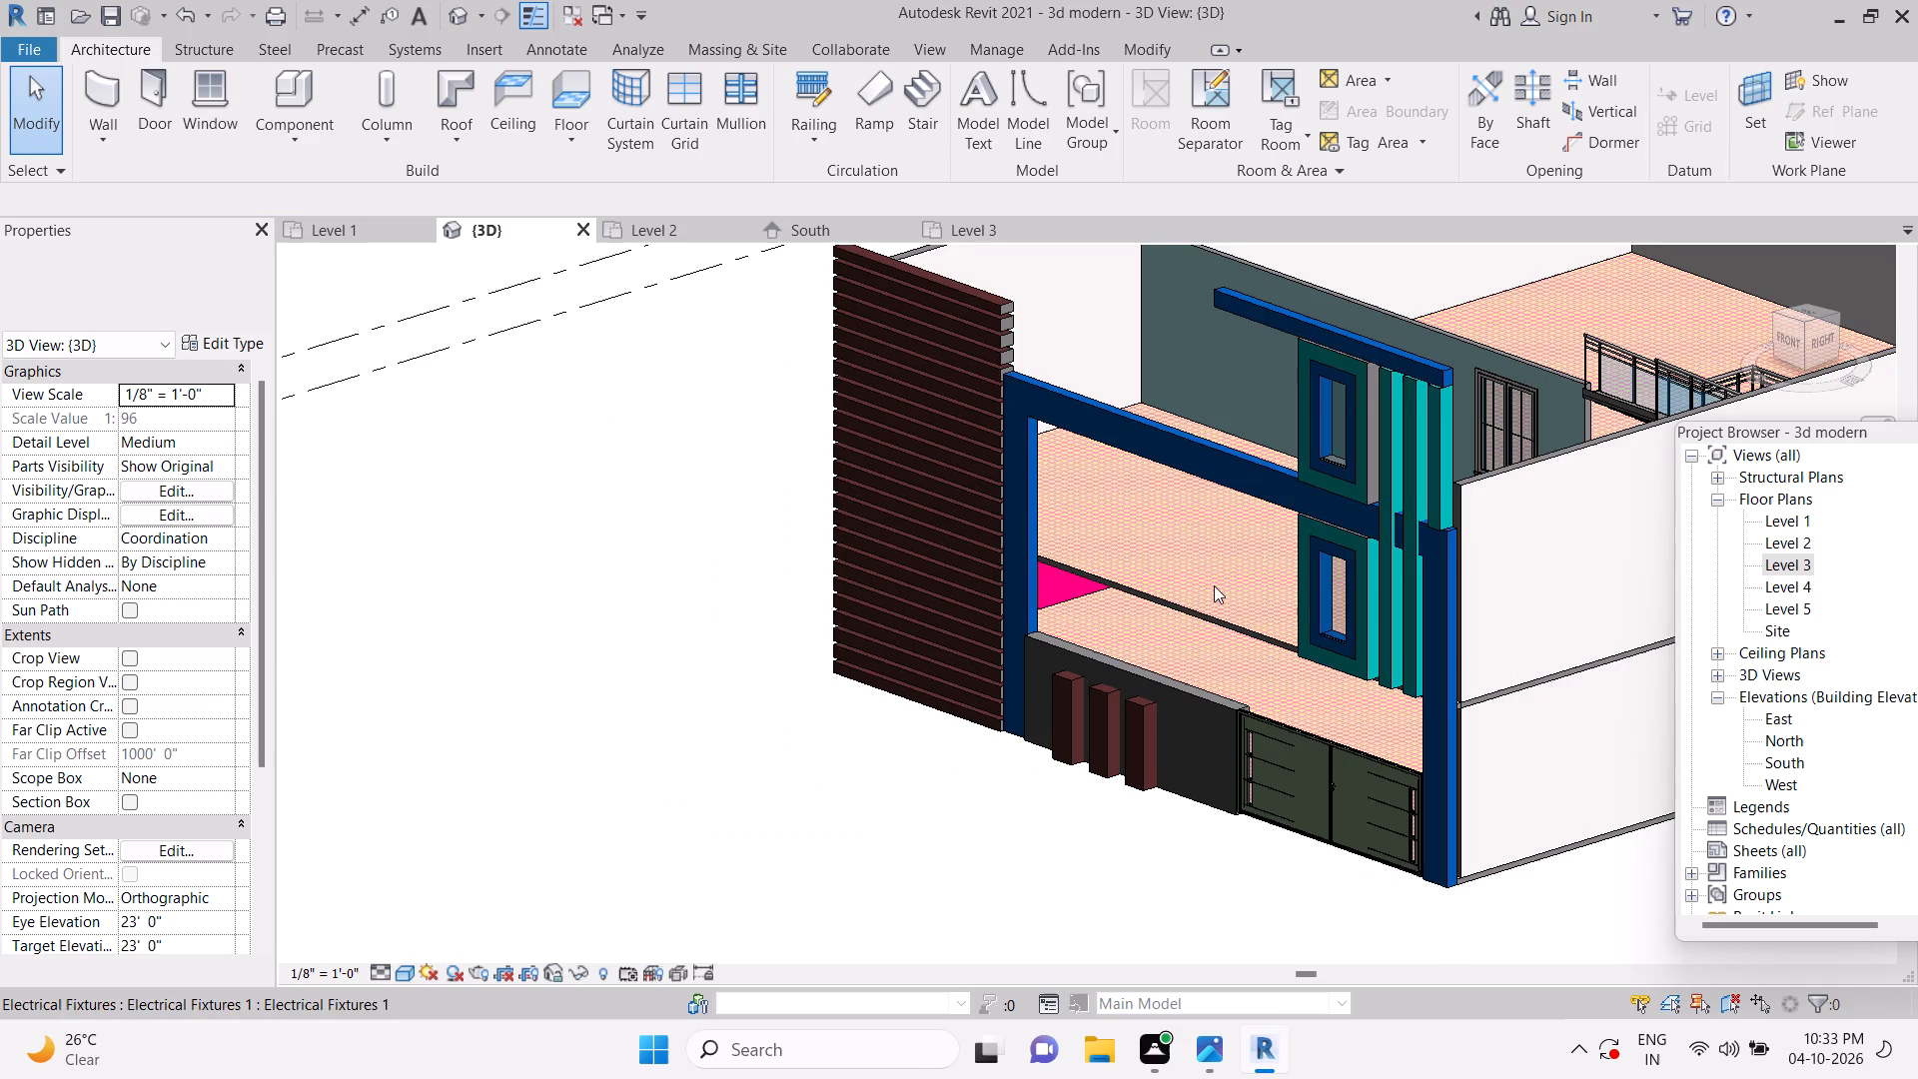
pyautogui.click(1186, 599)
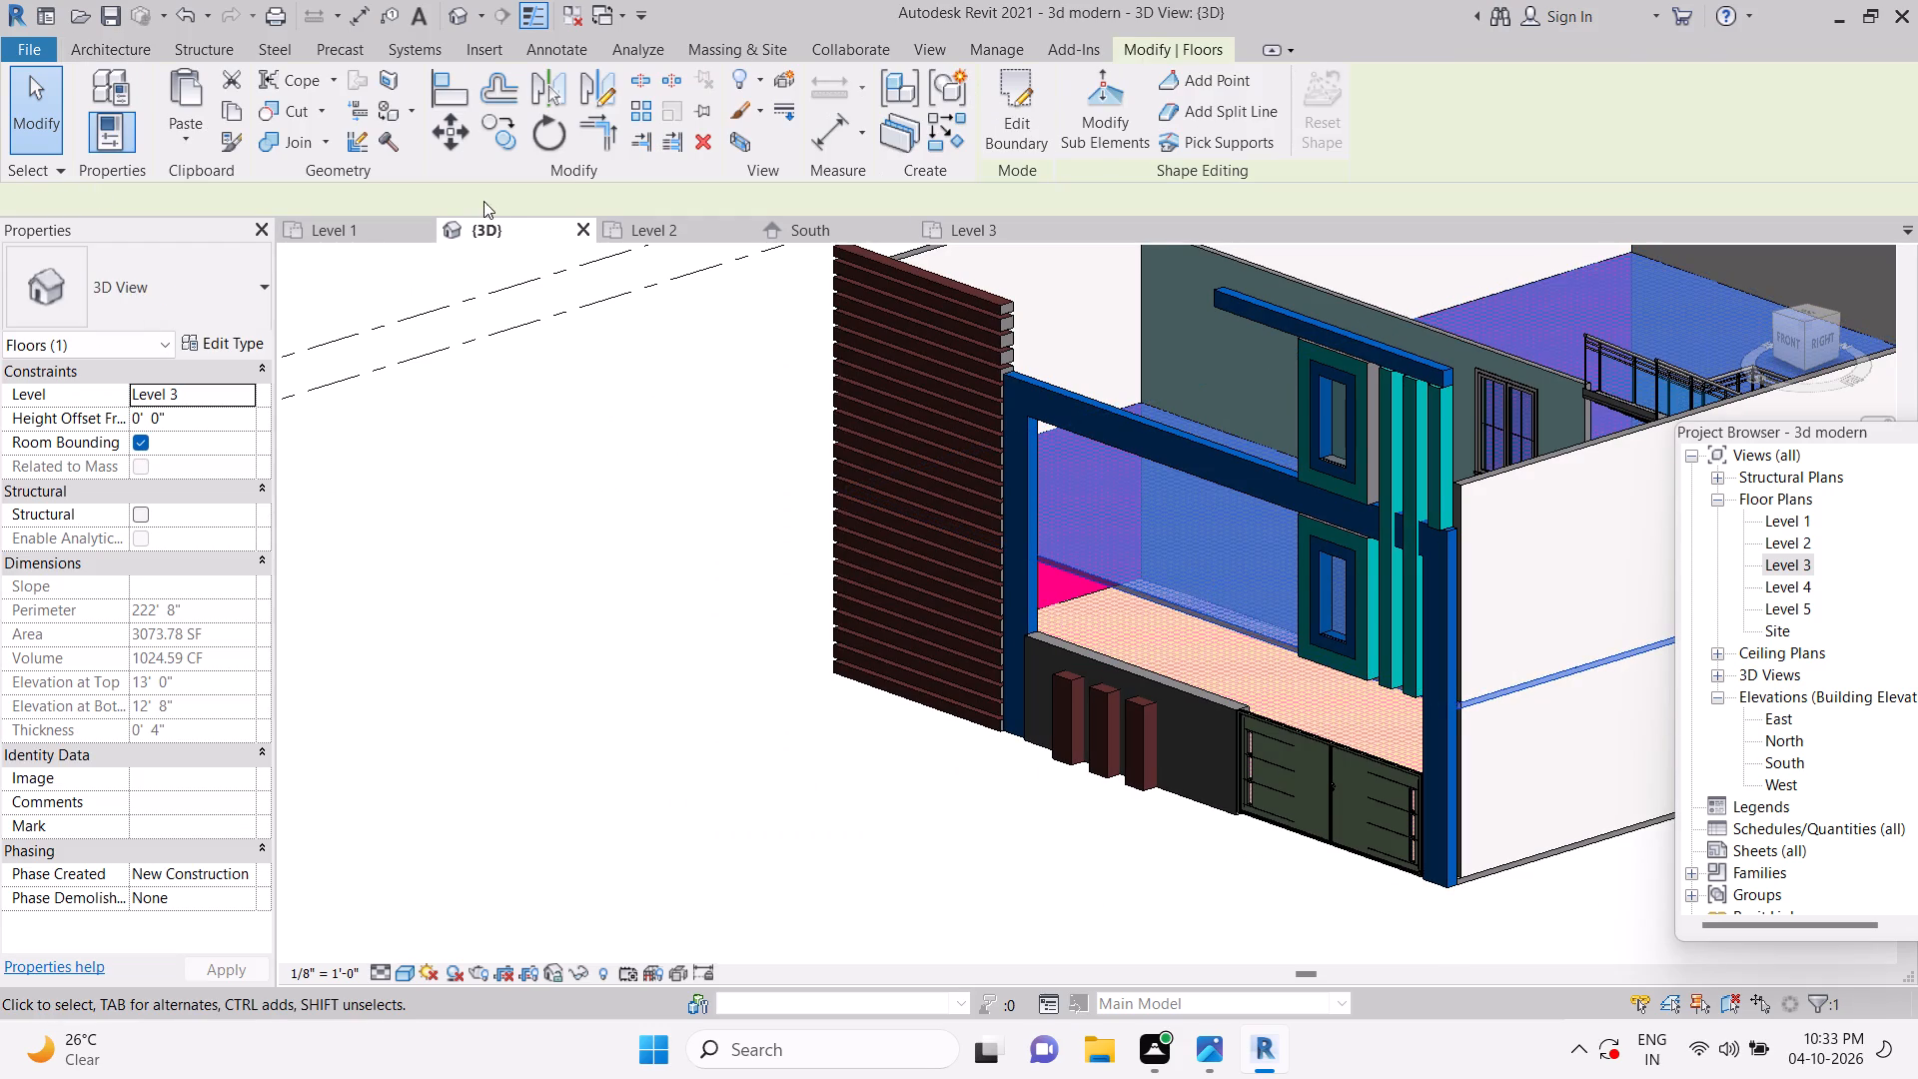
pyautogui.doubleClick(240, 112)
pyautogui.click(196, 142)
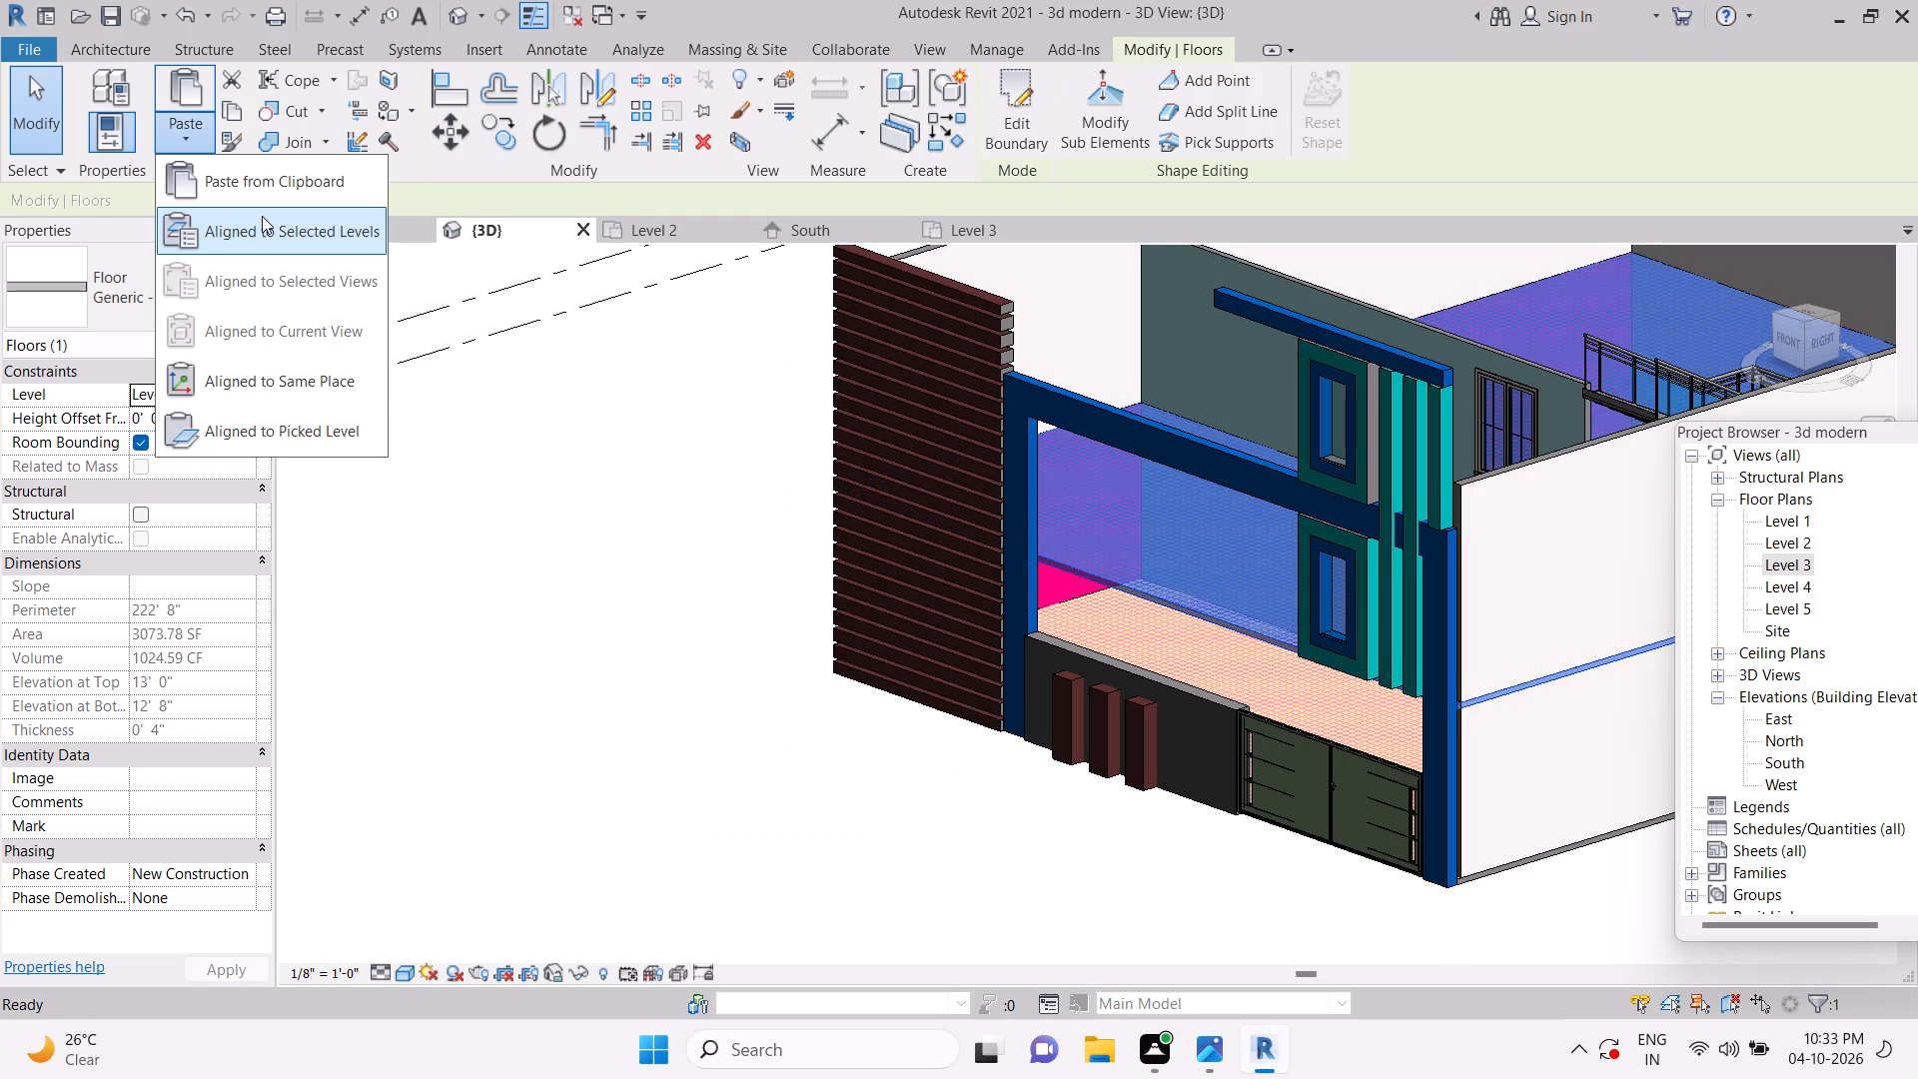
pyautogui.click(262, 238)
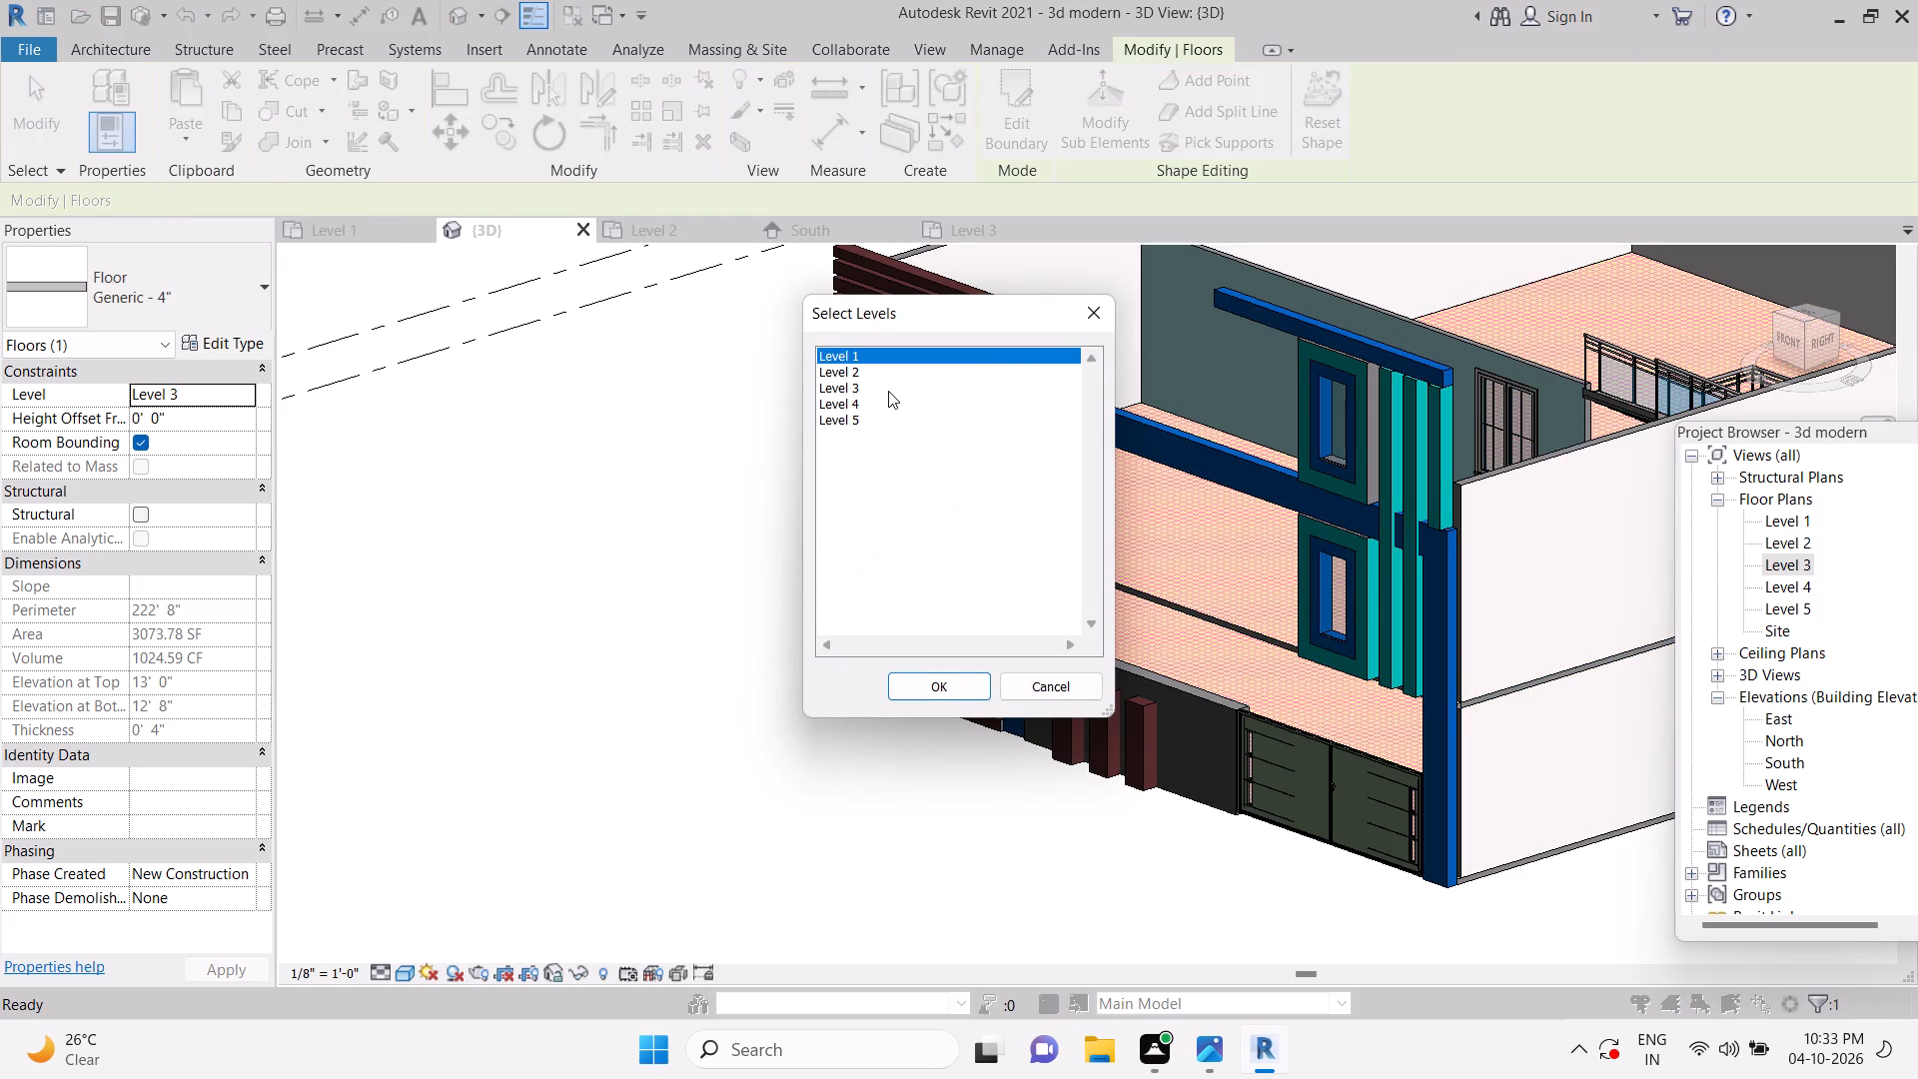
pyautogui.click(863, 391)
pyautogui.click(853, 406)
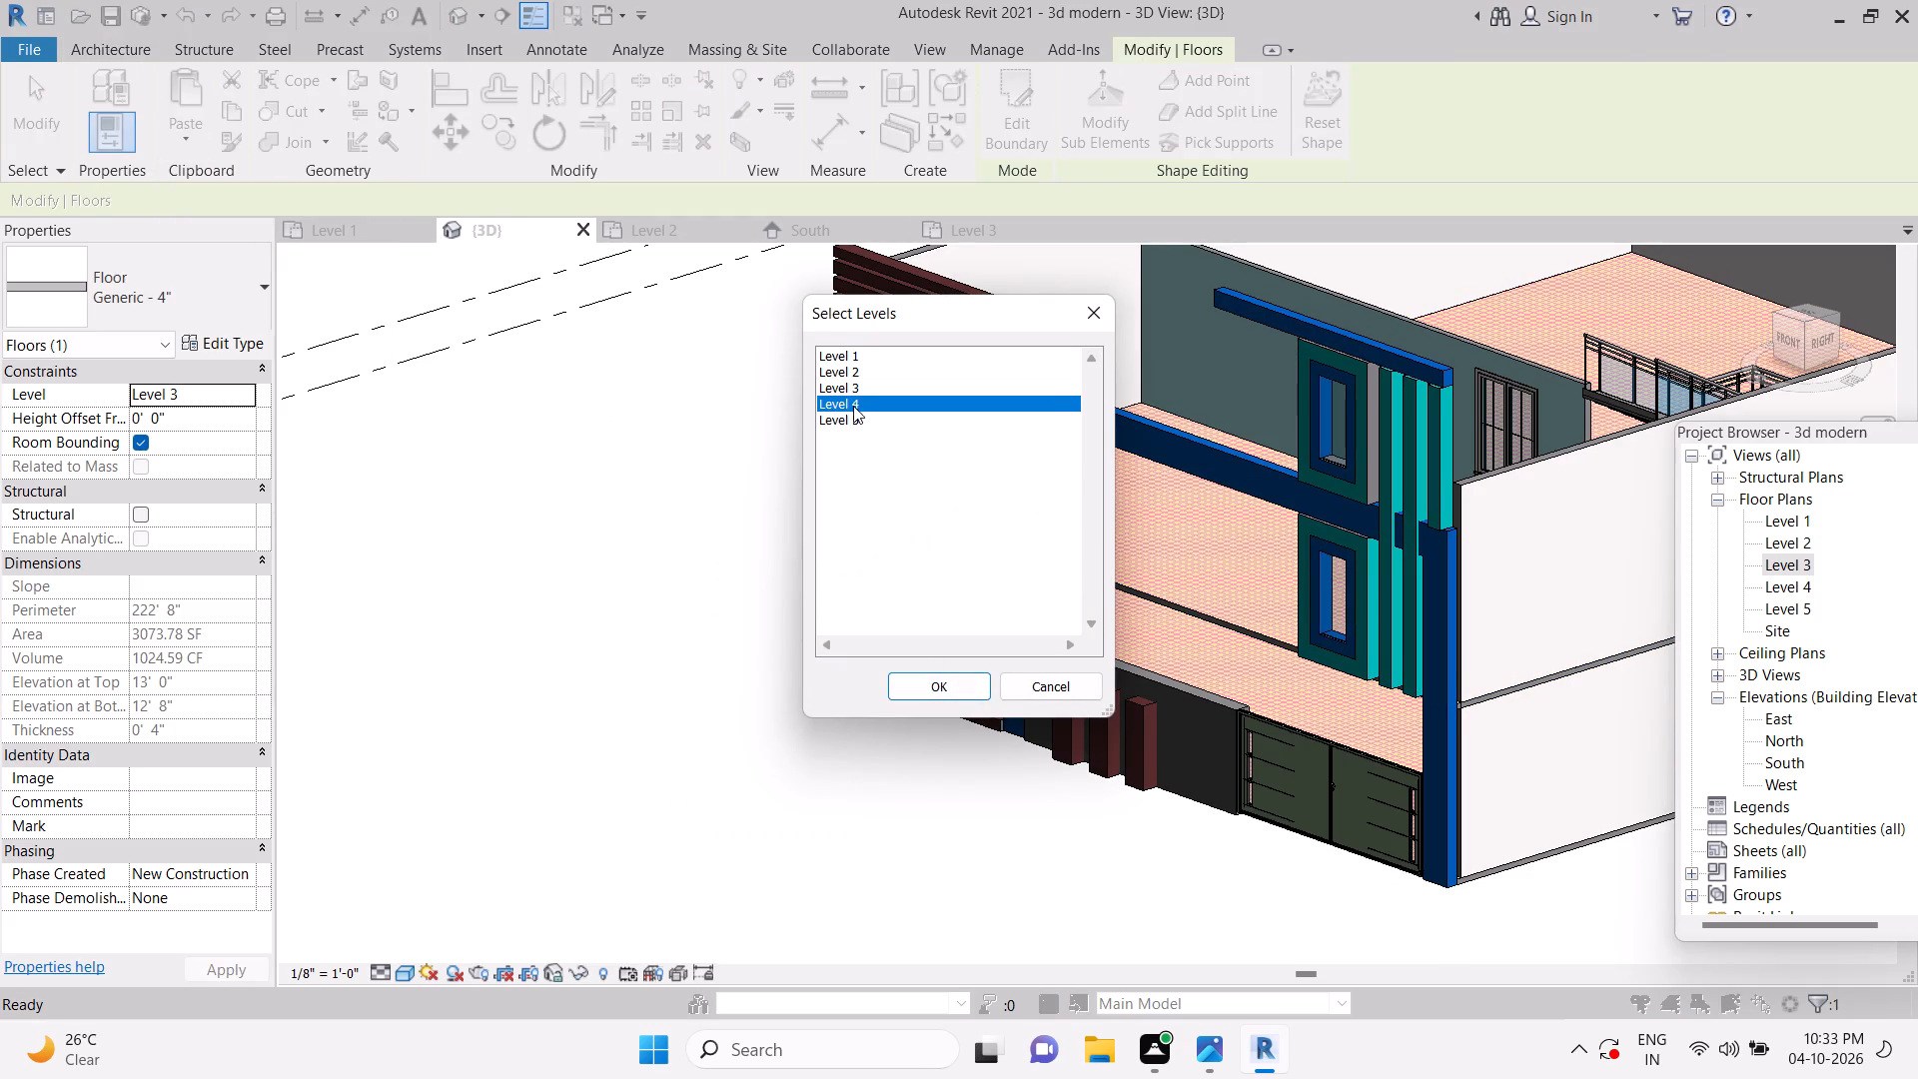
pyautogui.click(917, 680)
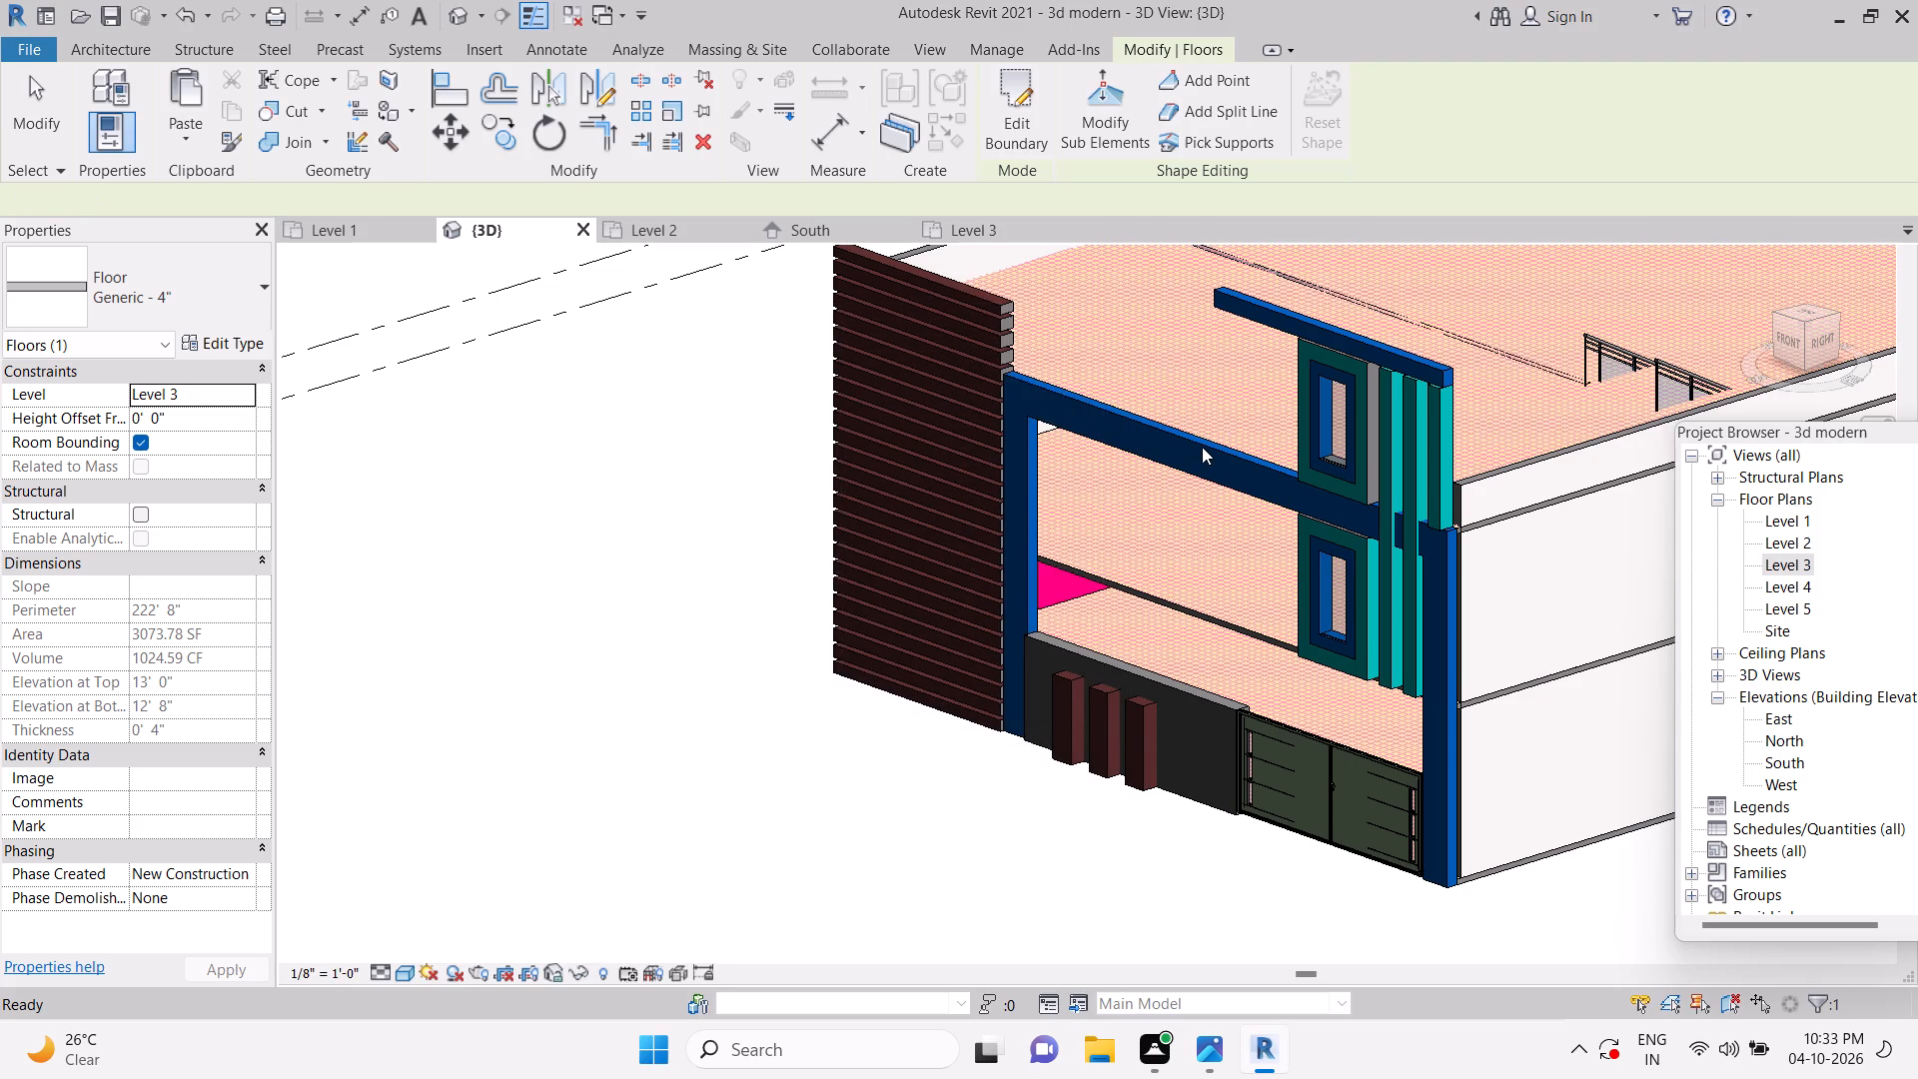
pyautogui.press('Escape')
pyautogui.press('Escape')
pyautogui.scroll(-4, 1235, 454)
pyautogui.press('Escape')
pyautogui.press('Escape')
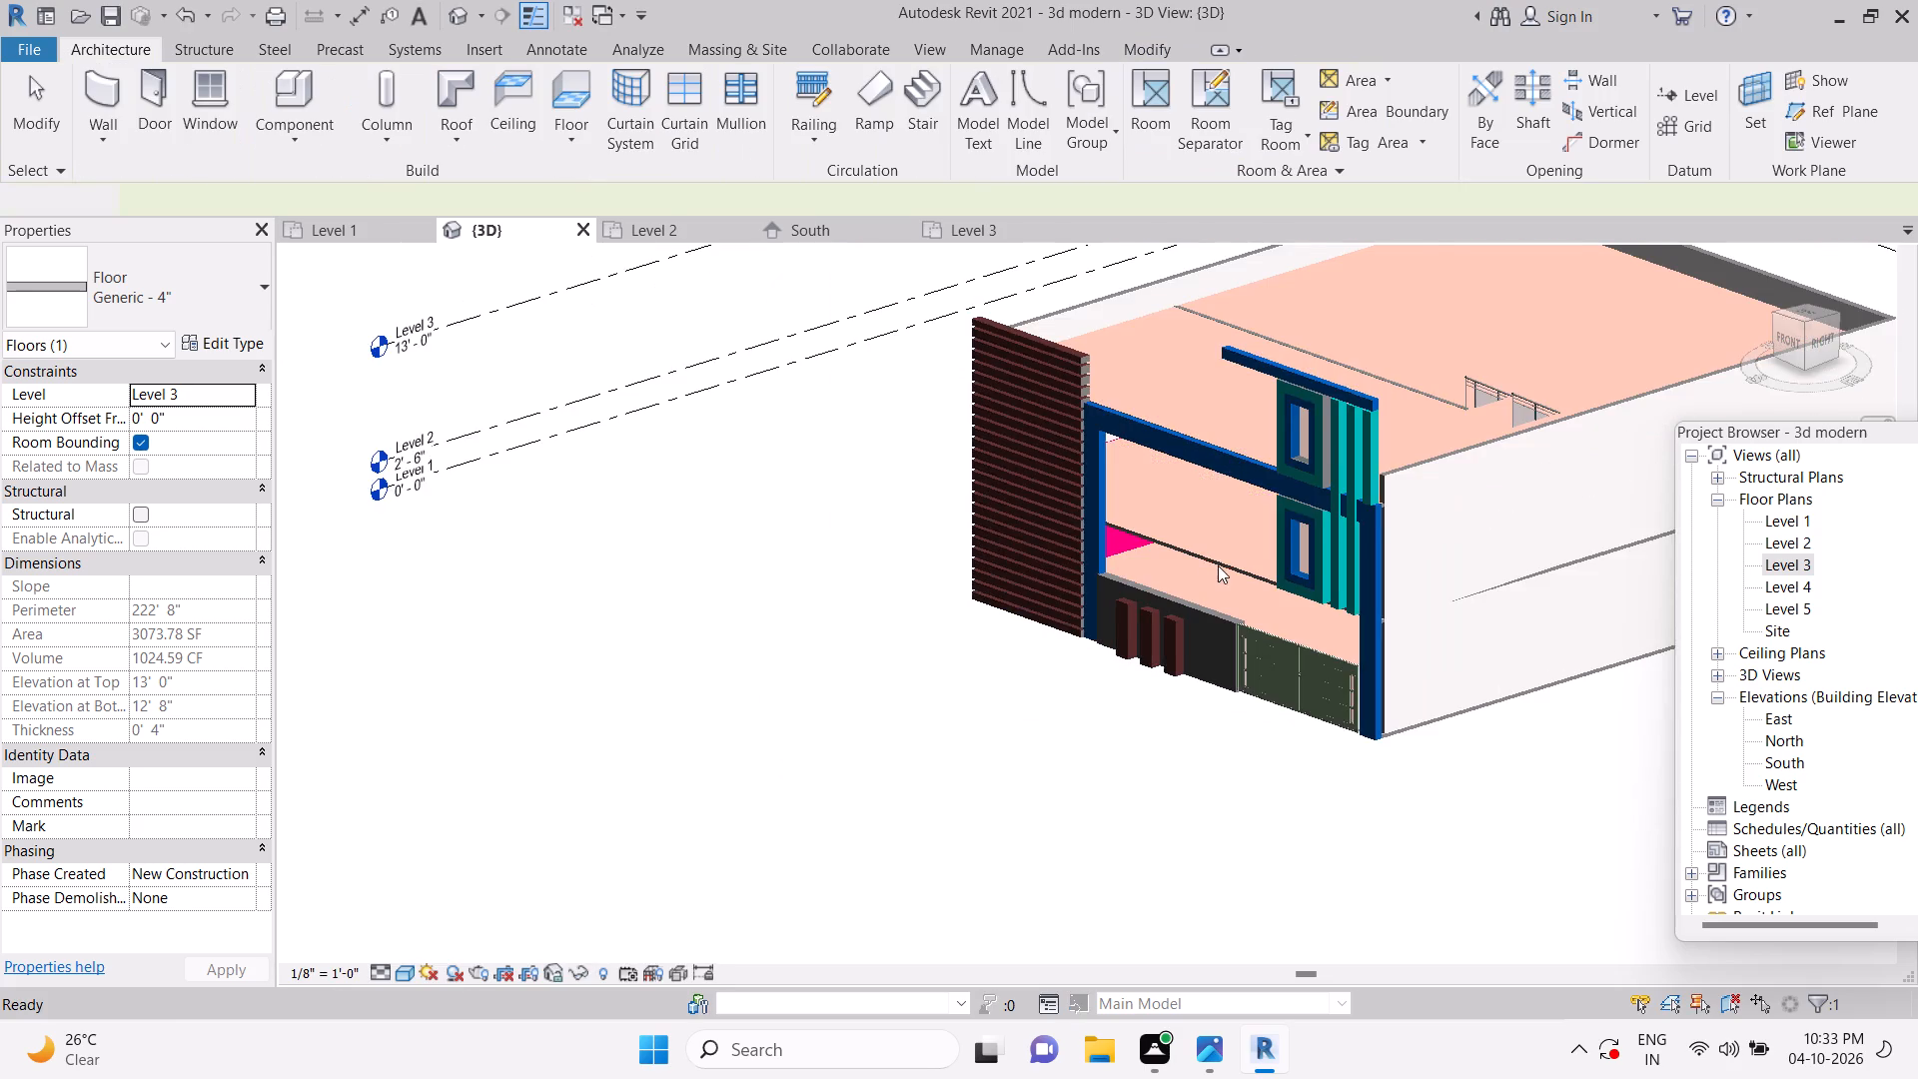
# Examine the front facade with the pasted slab and check the level markers and their elevations.
pyautogui.keyDown('shift'); pyautogui.moveTo(1222, 566); pyautogui.dragTo(1442, 463, button='middle'); pyautogui.keyUp('shift')
pyautogui.keyDown('shift'); pyautogui.moveTo(1327, 621); pyautogui.dragTo(1475, 539, button='middle'); pyautogui.keyUp('shift')
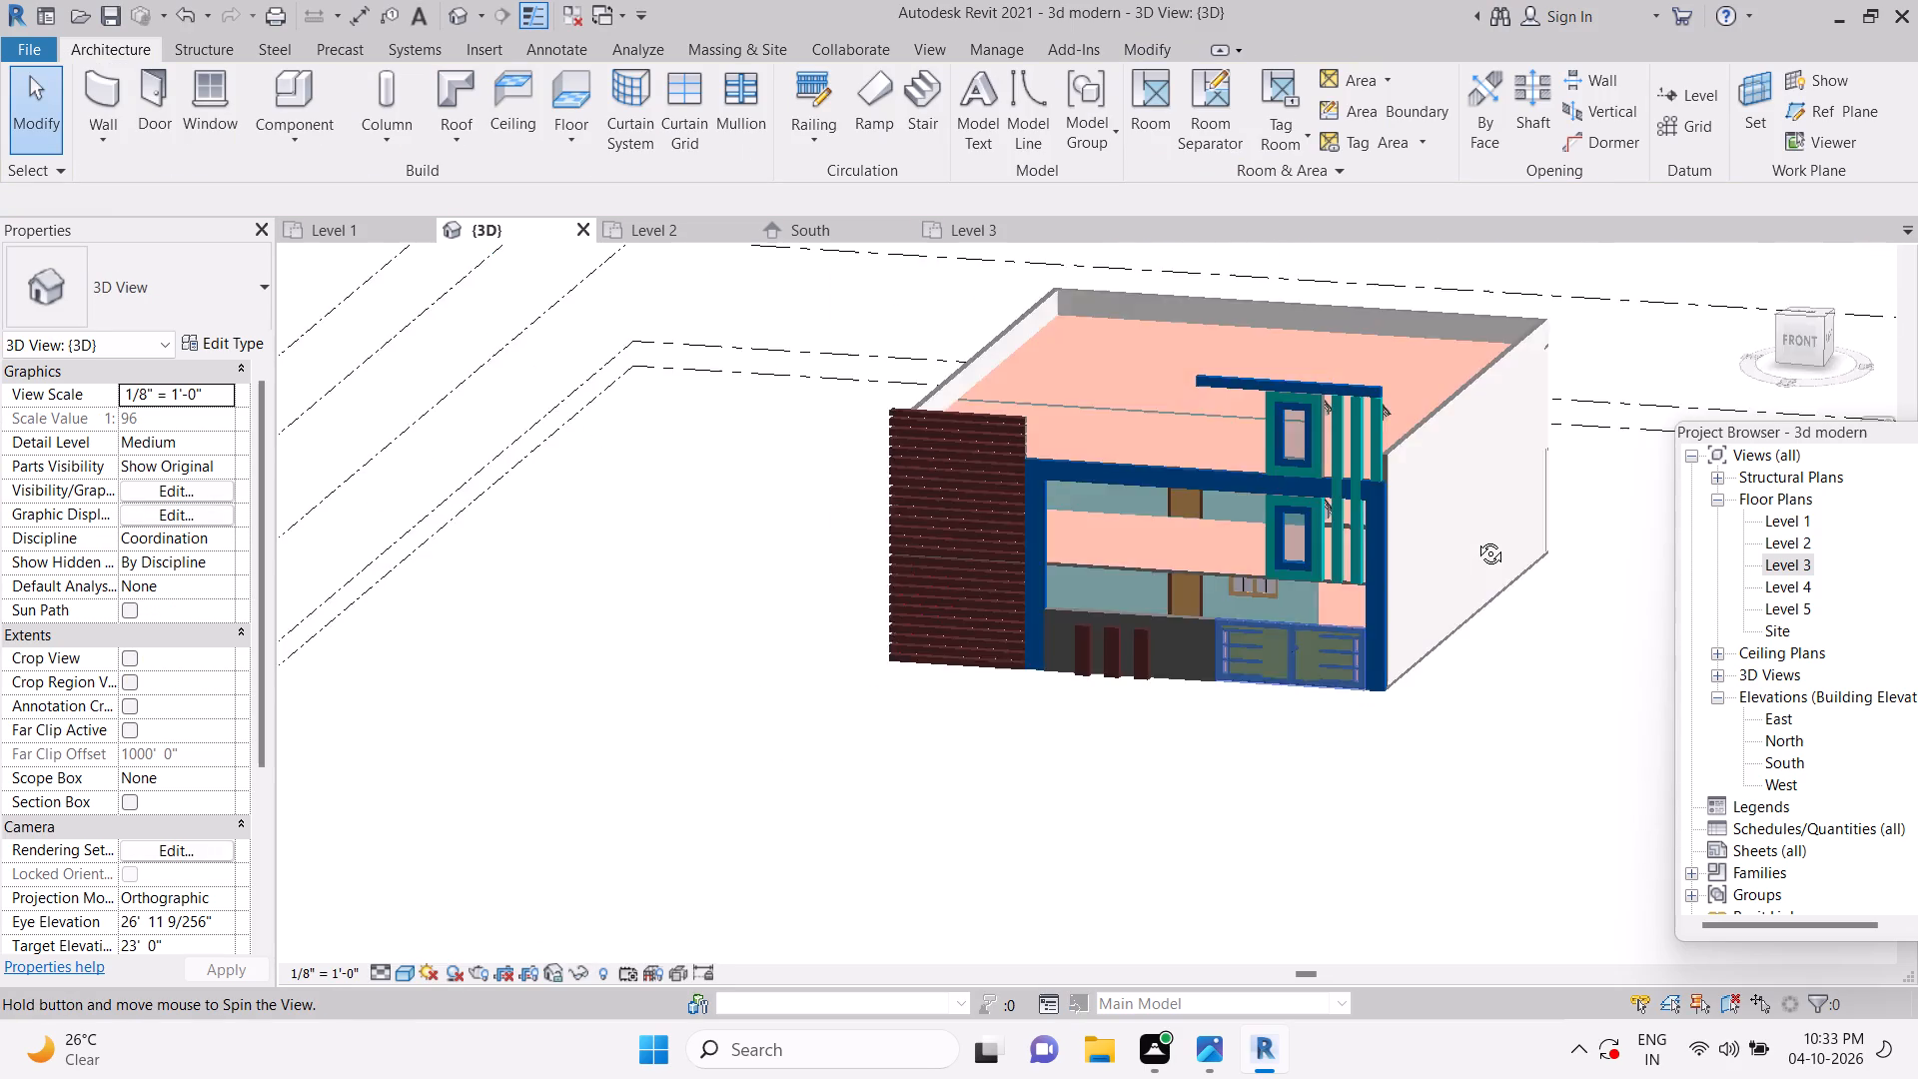
pyautogui.keyDown('shift'); pyautogui.moveTo(1475, 539); pyautogui.dragTo(1513, 478, button='middle'); pyautogui.keyUp('shift')
pyautogui.press('Escape')
pyautogui.press('Escape')
pyautogui.scroll(5, 1162, 533)
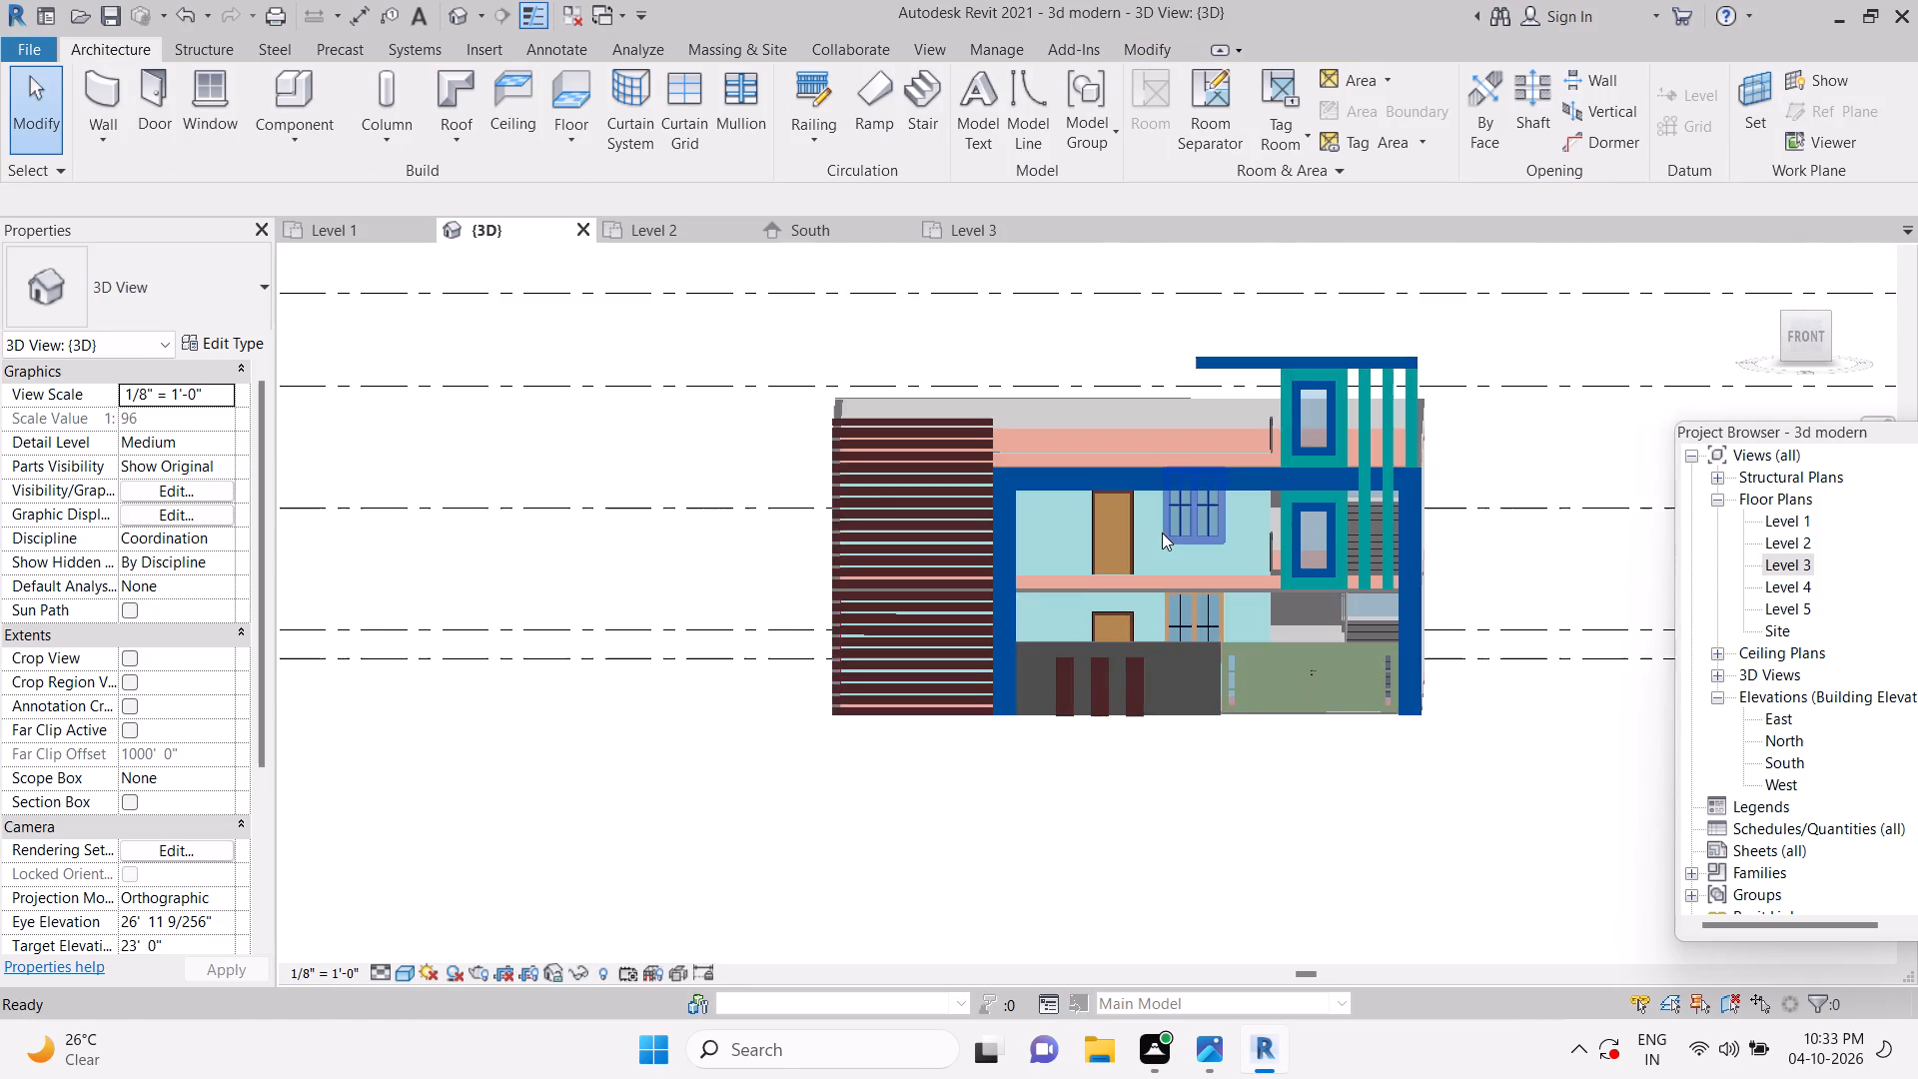
pyautogui.keyDown('shift'); pyautogui.moveTo(1291, 540); pyautogui.dragTo(1262, 605, button='middle'); pyautogui.keyUp('shift')
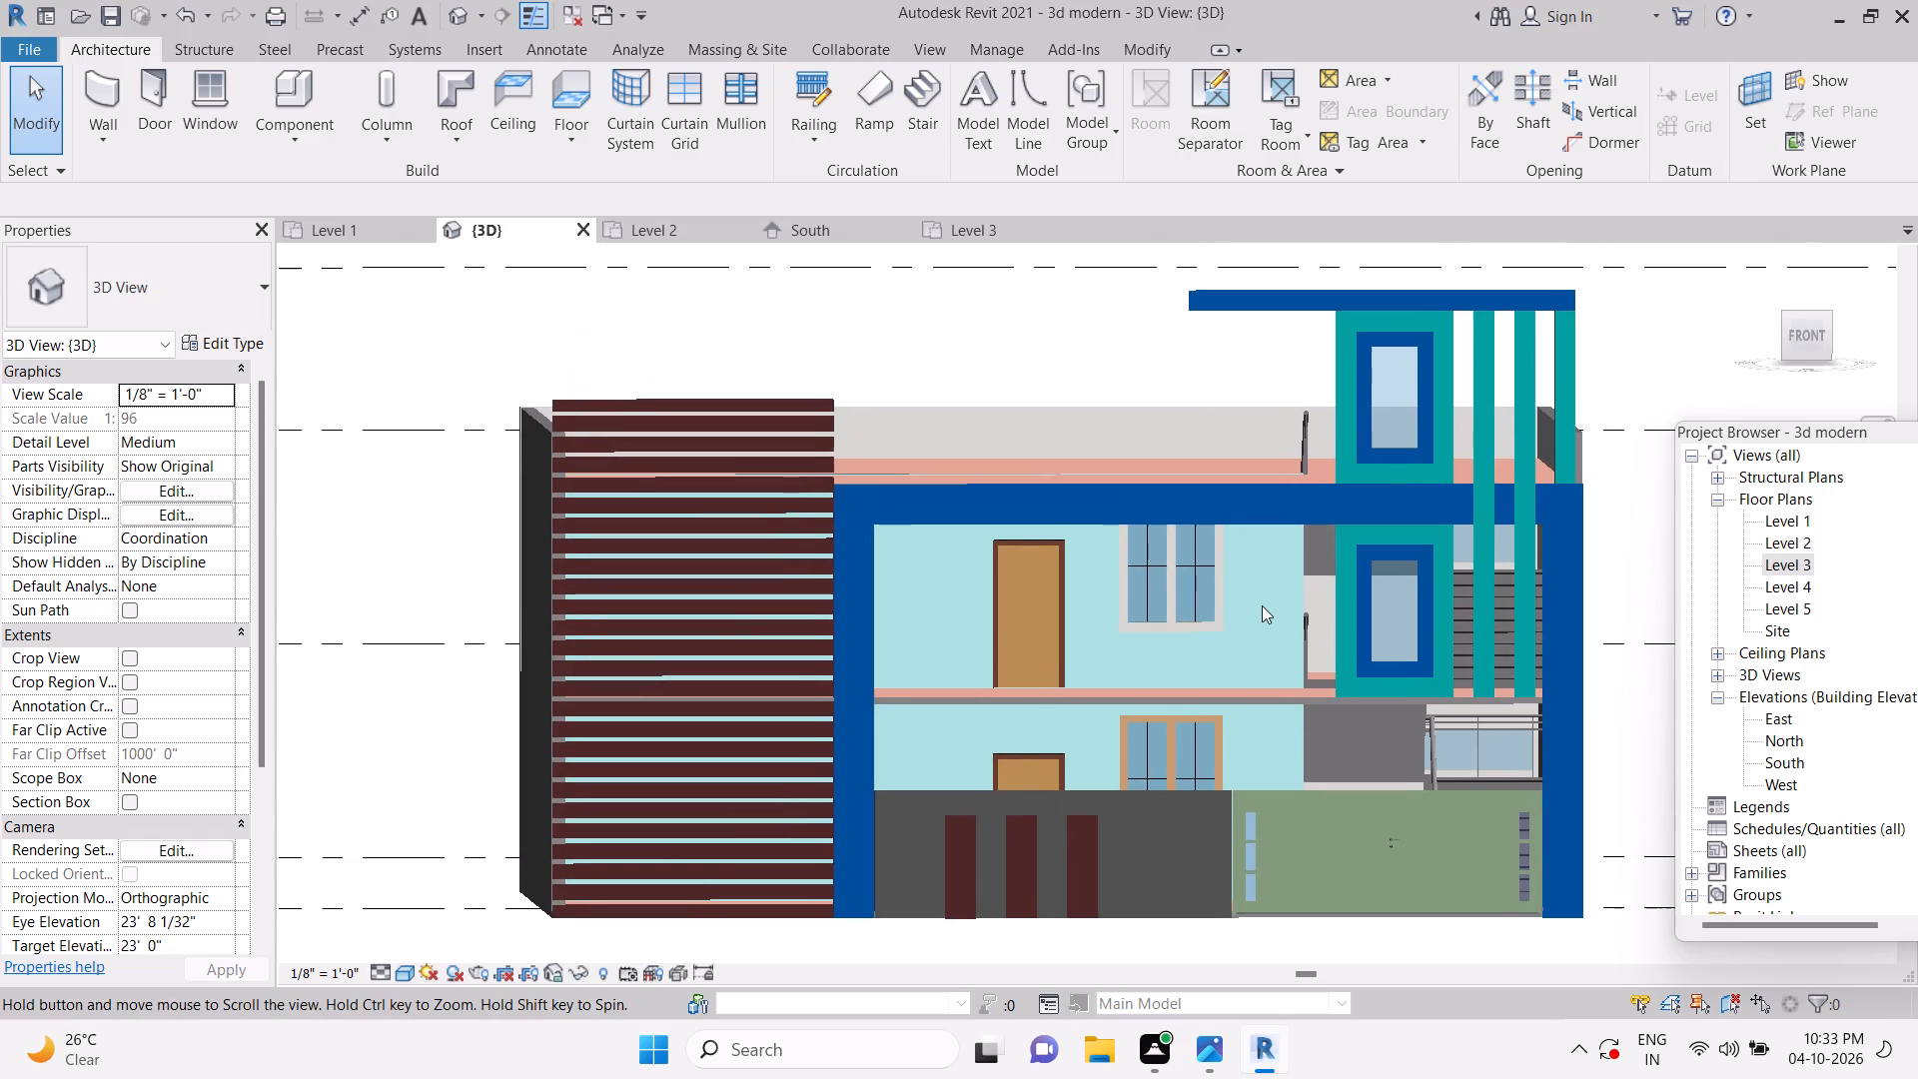
pyautogui.moveTo(1262, 605); pyautogui.dragTo(1247, 513, button='middle')
pyautogui.press('Escape')
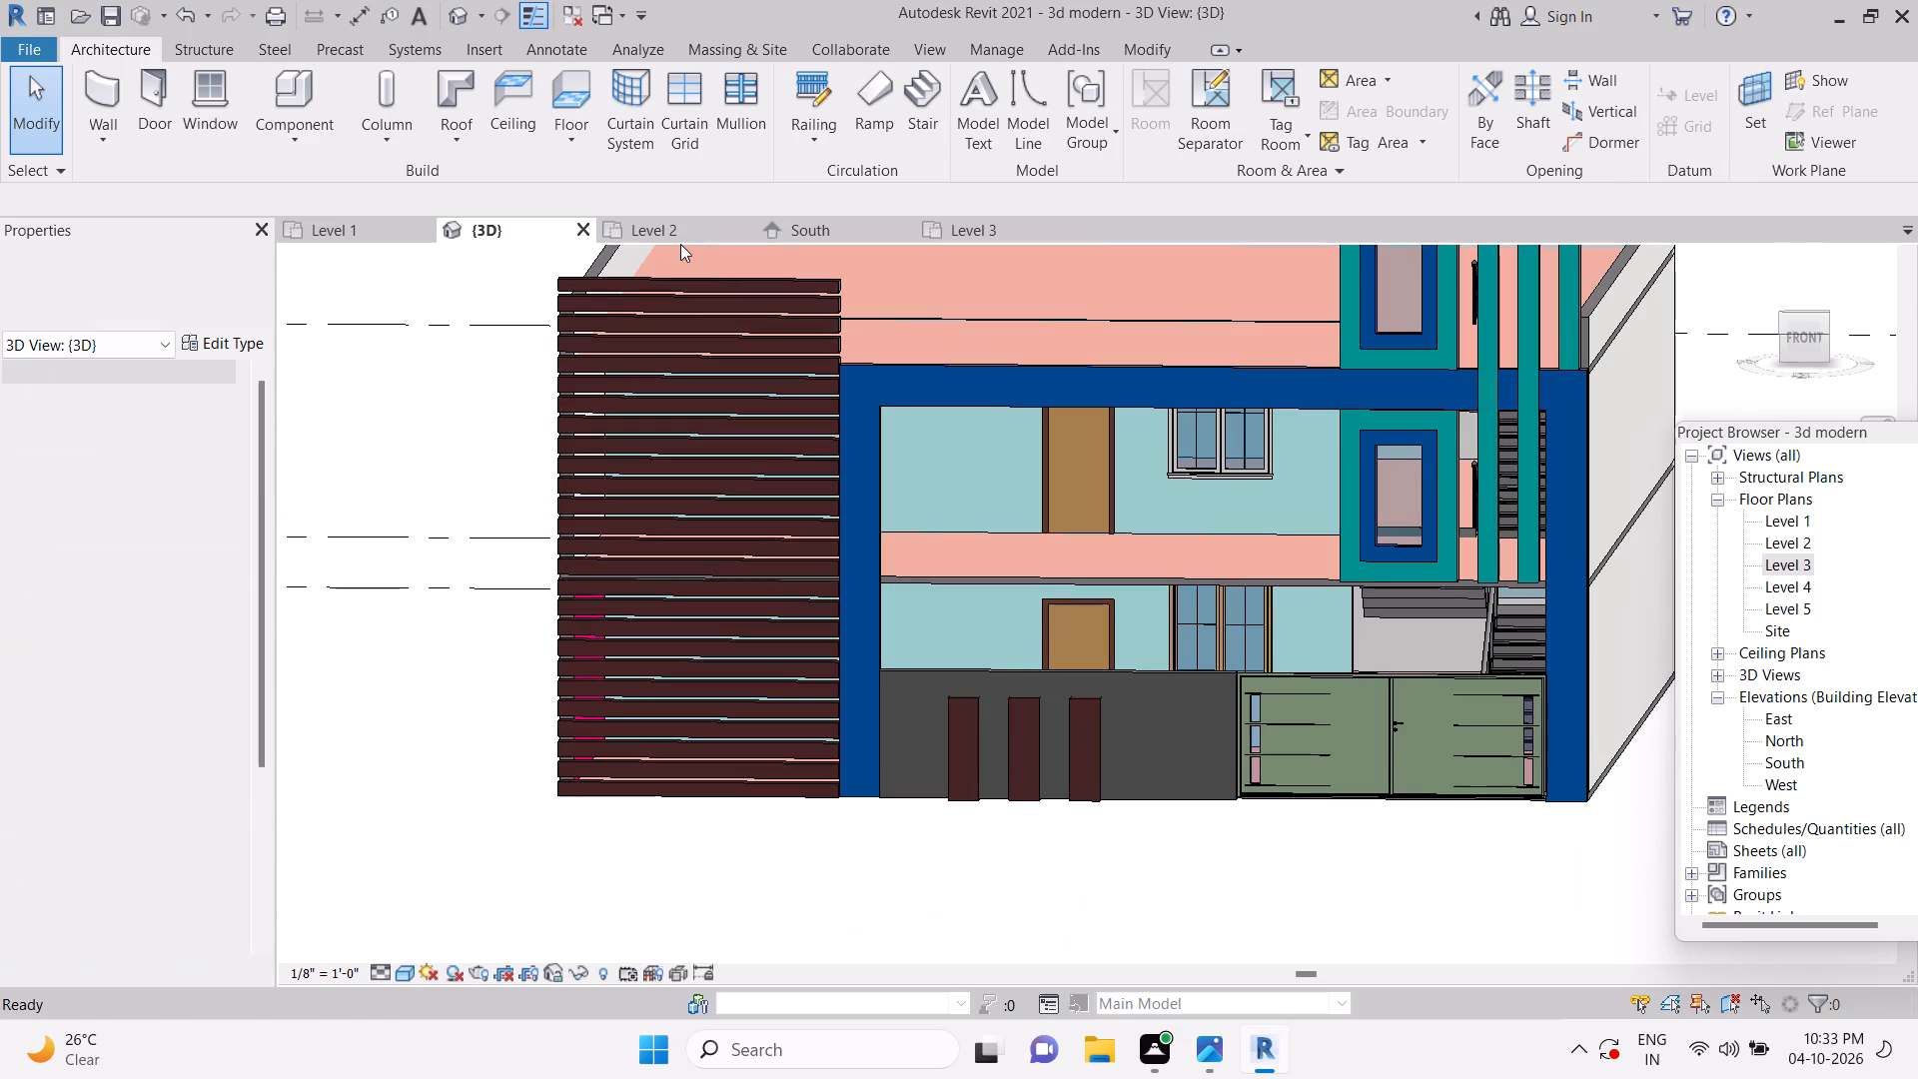
pyautogui.moveTo(1458, 564); pyautogui.dragTo(1342, 603, button='middle')
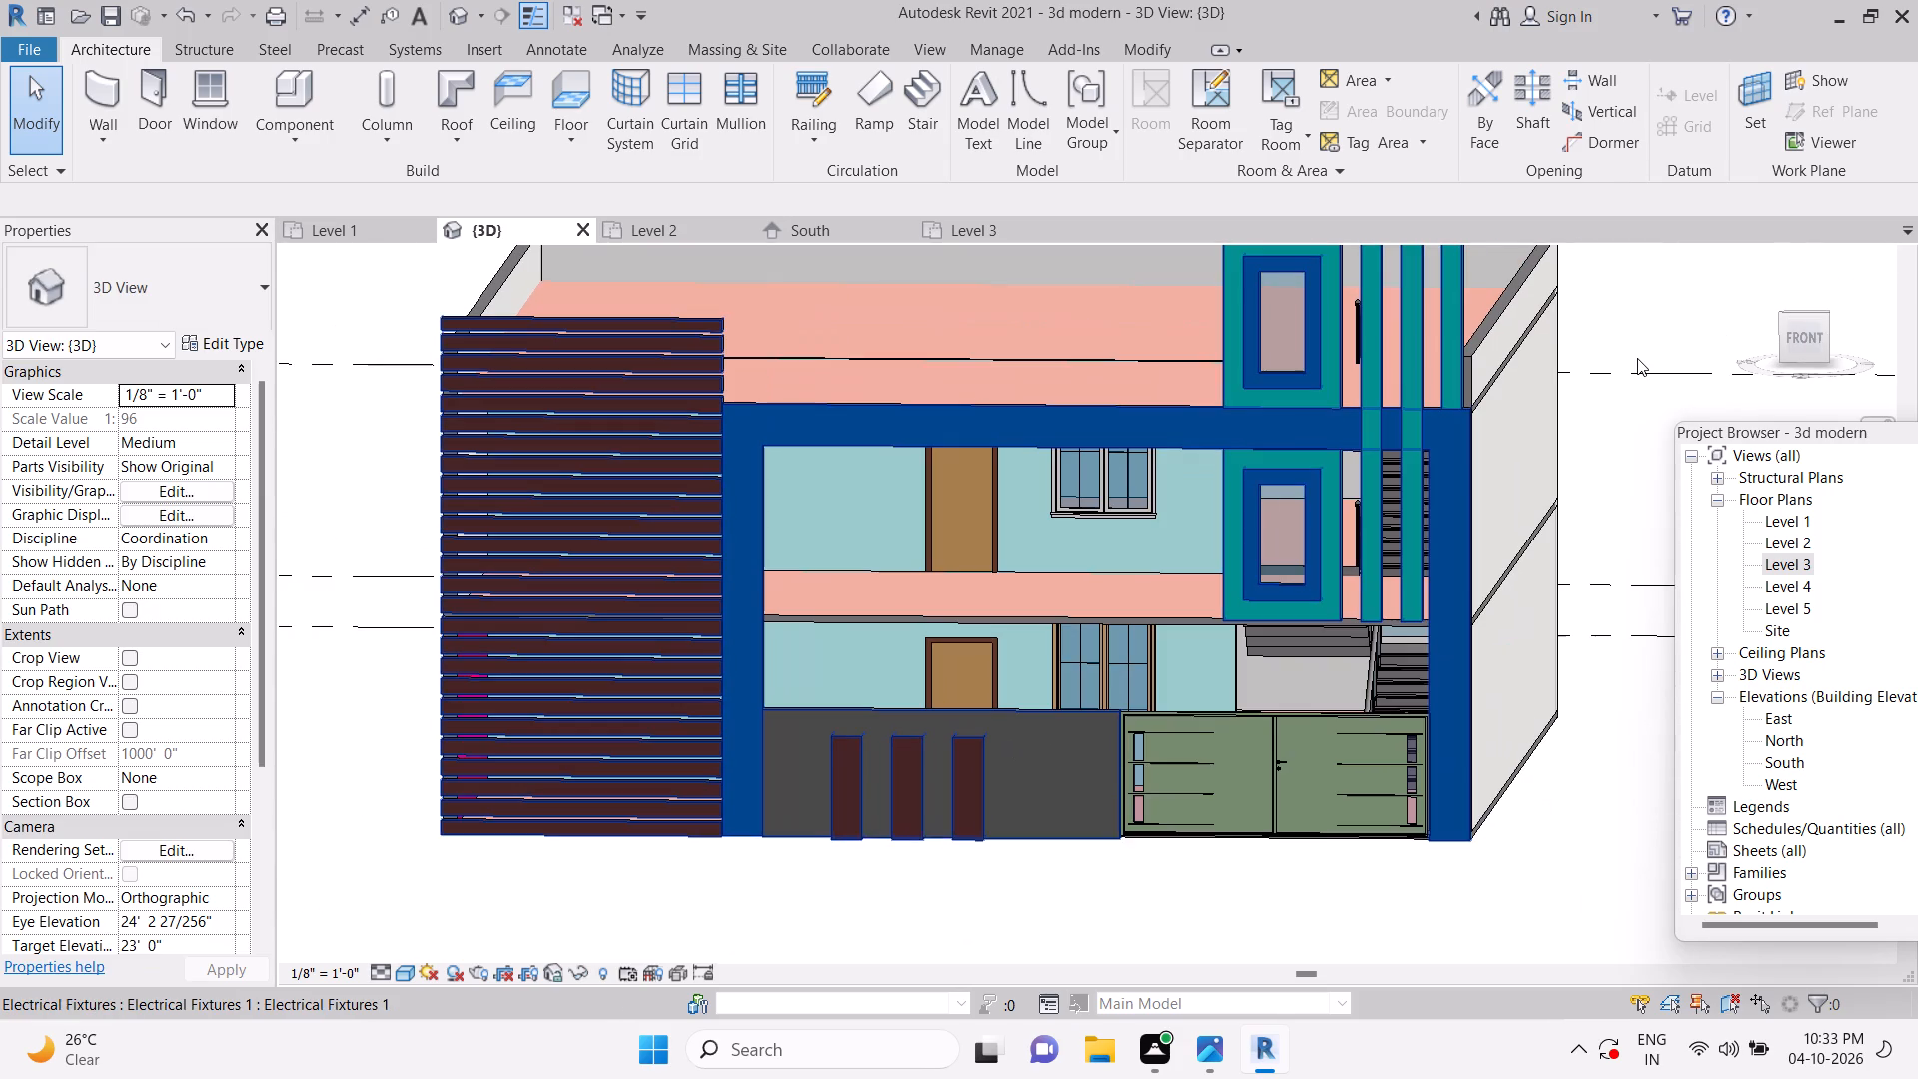
pyautogui.click(1798, 337)
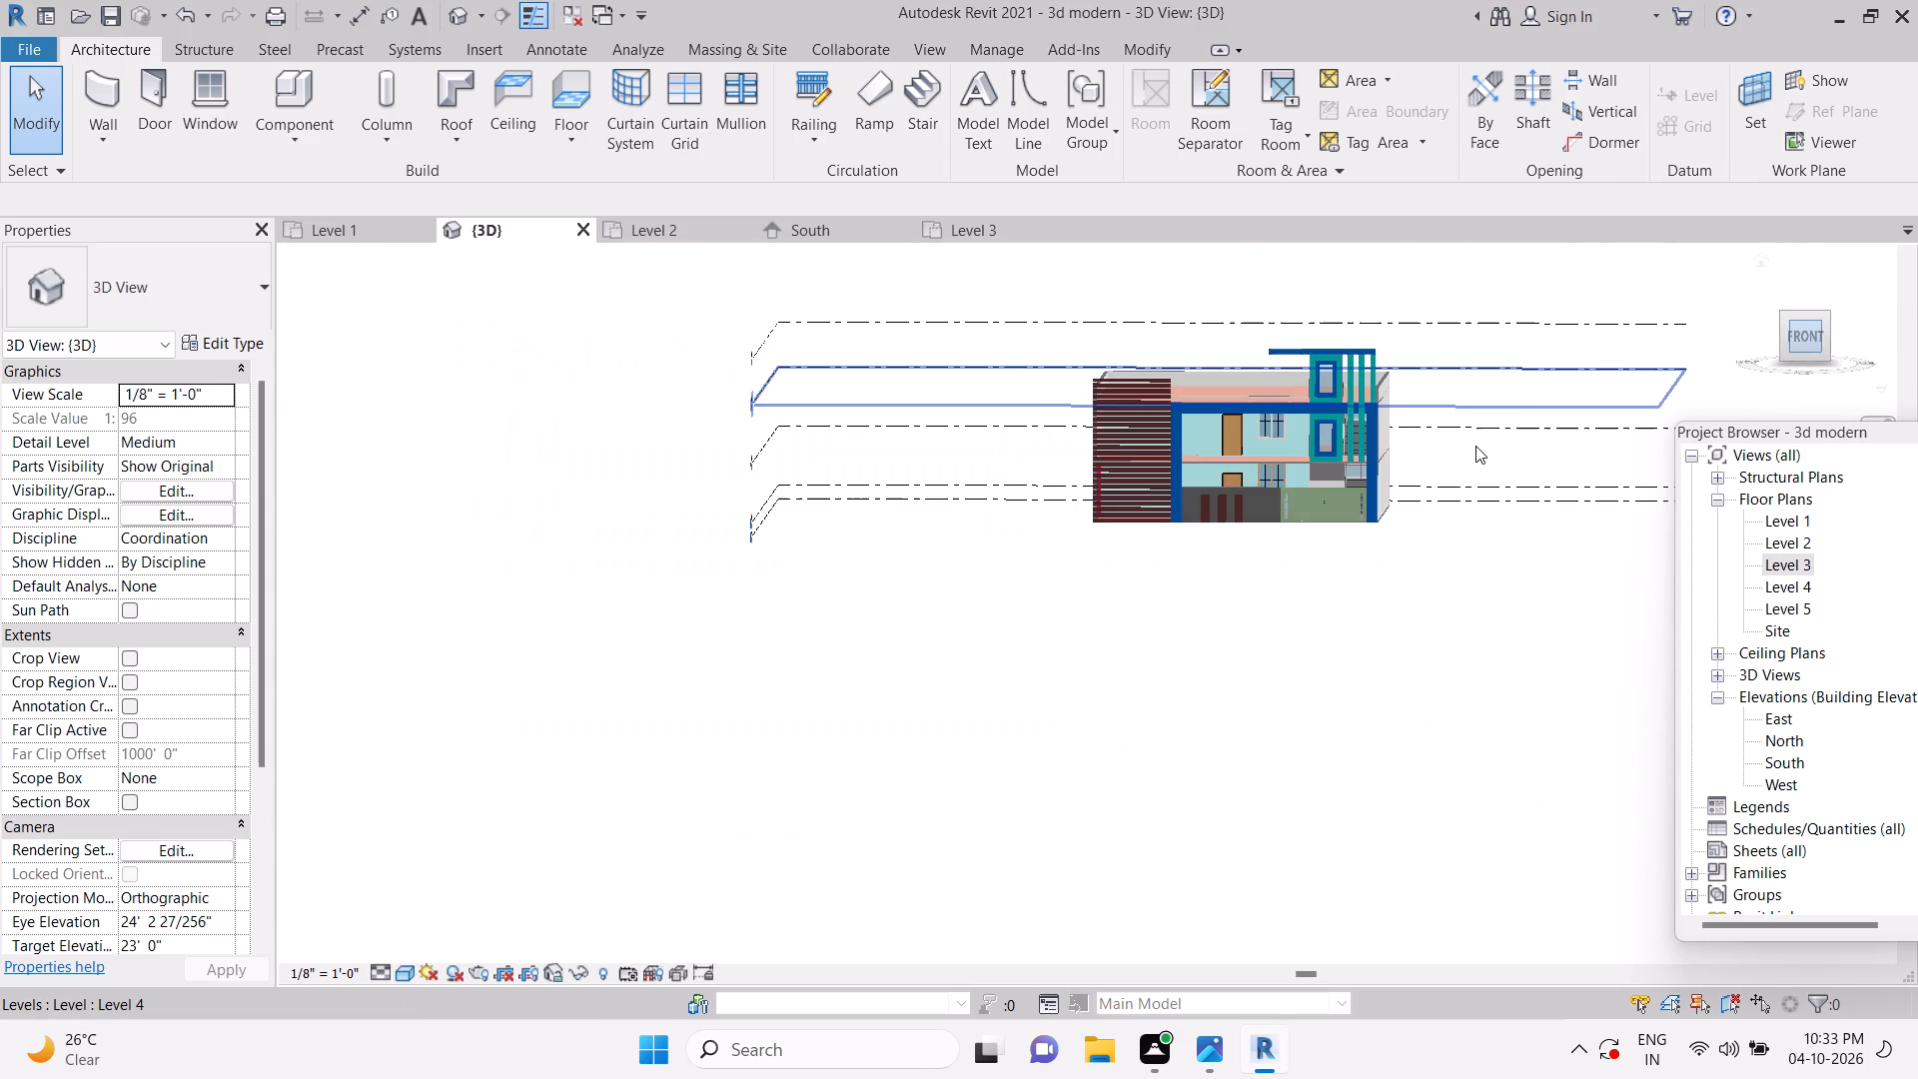
pyautogui.scroll(4, 1025, 441)
pyautogui.scroll(2, 679, 757)
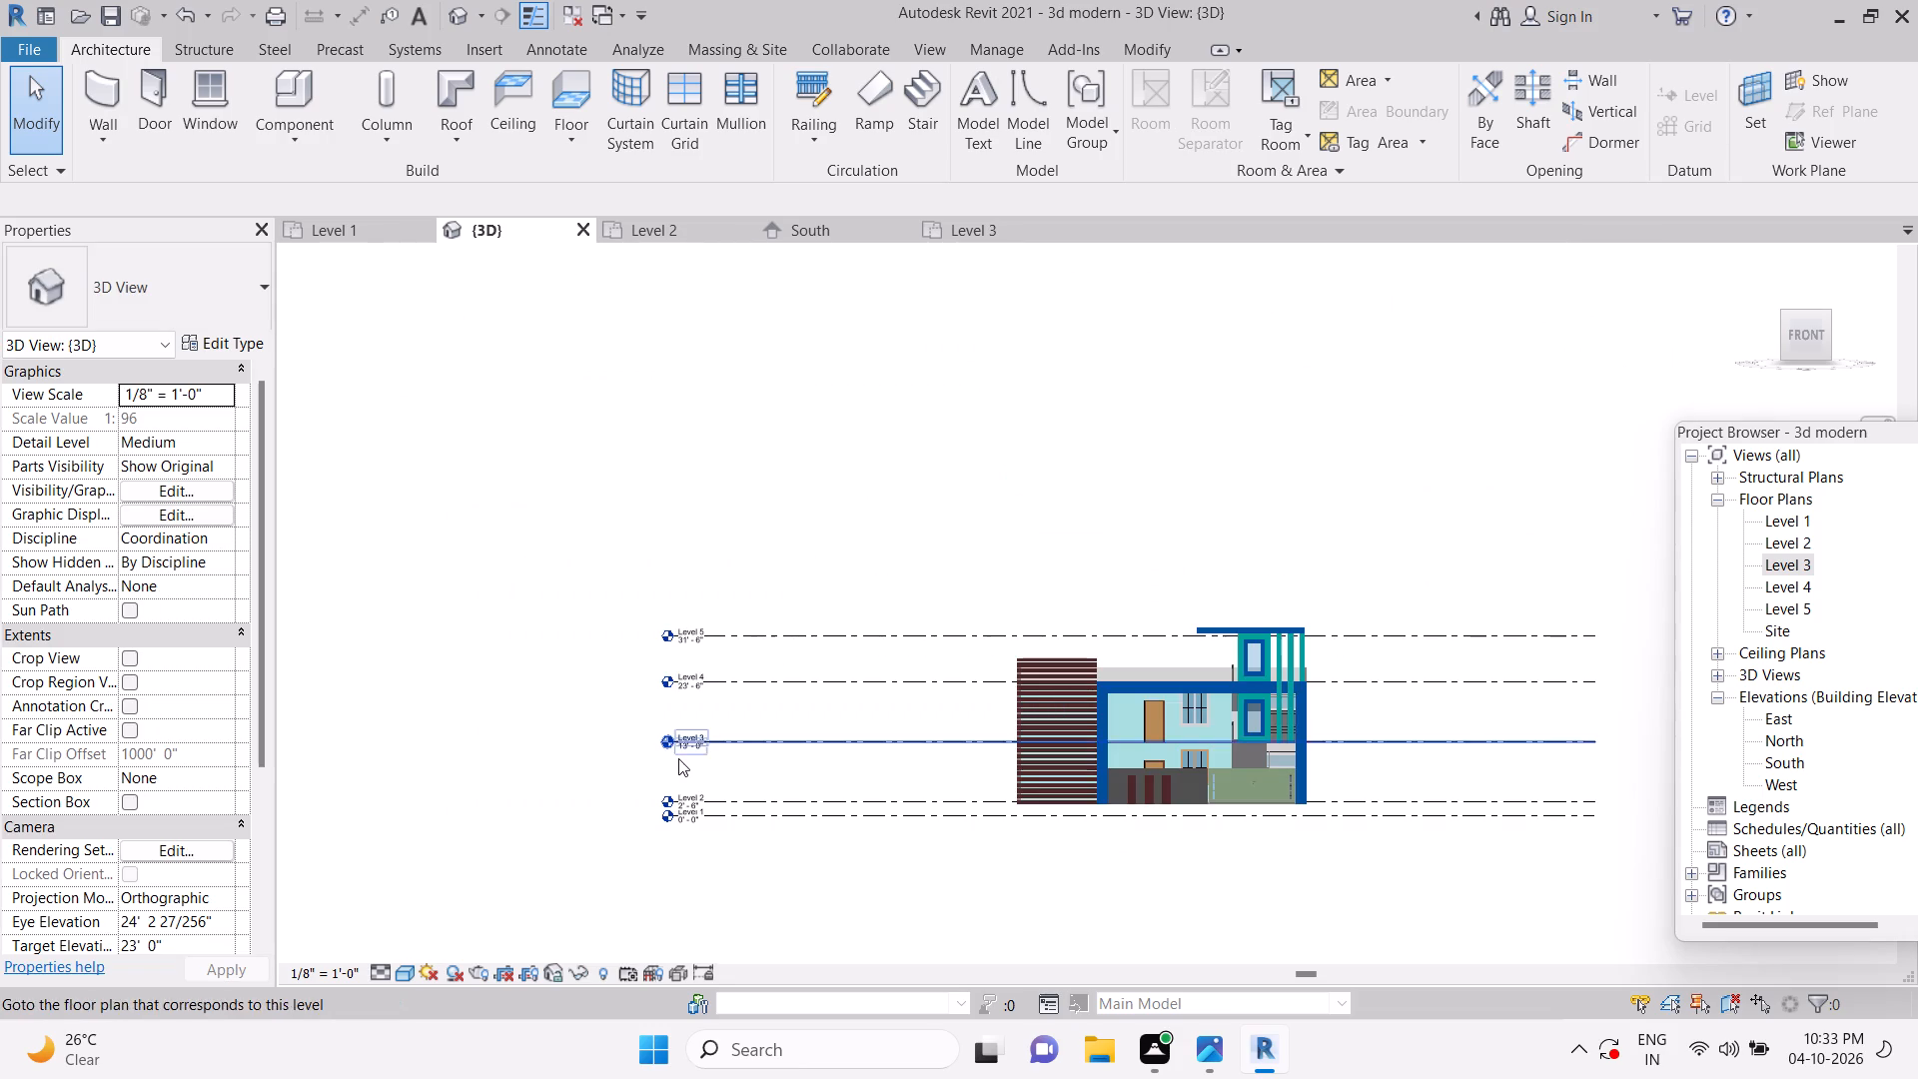
pyautogui.scroll(4, 678, 758)
pyautogui.scroll(-1, 1428, 724)
pyautogui.moveTo(1406, 721); pyautogui.dragTo(834, 677, button='middle')
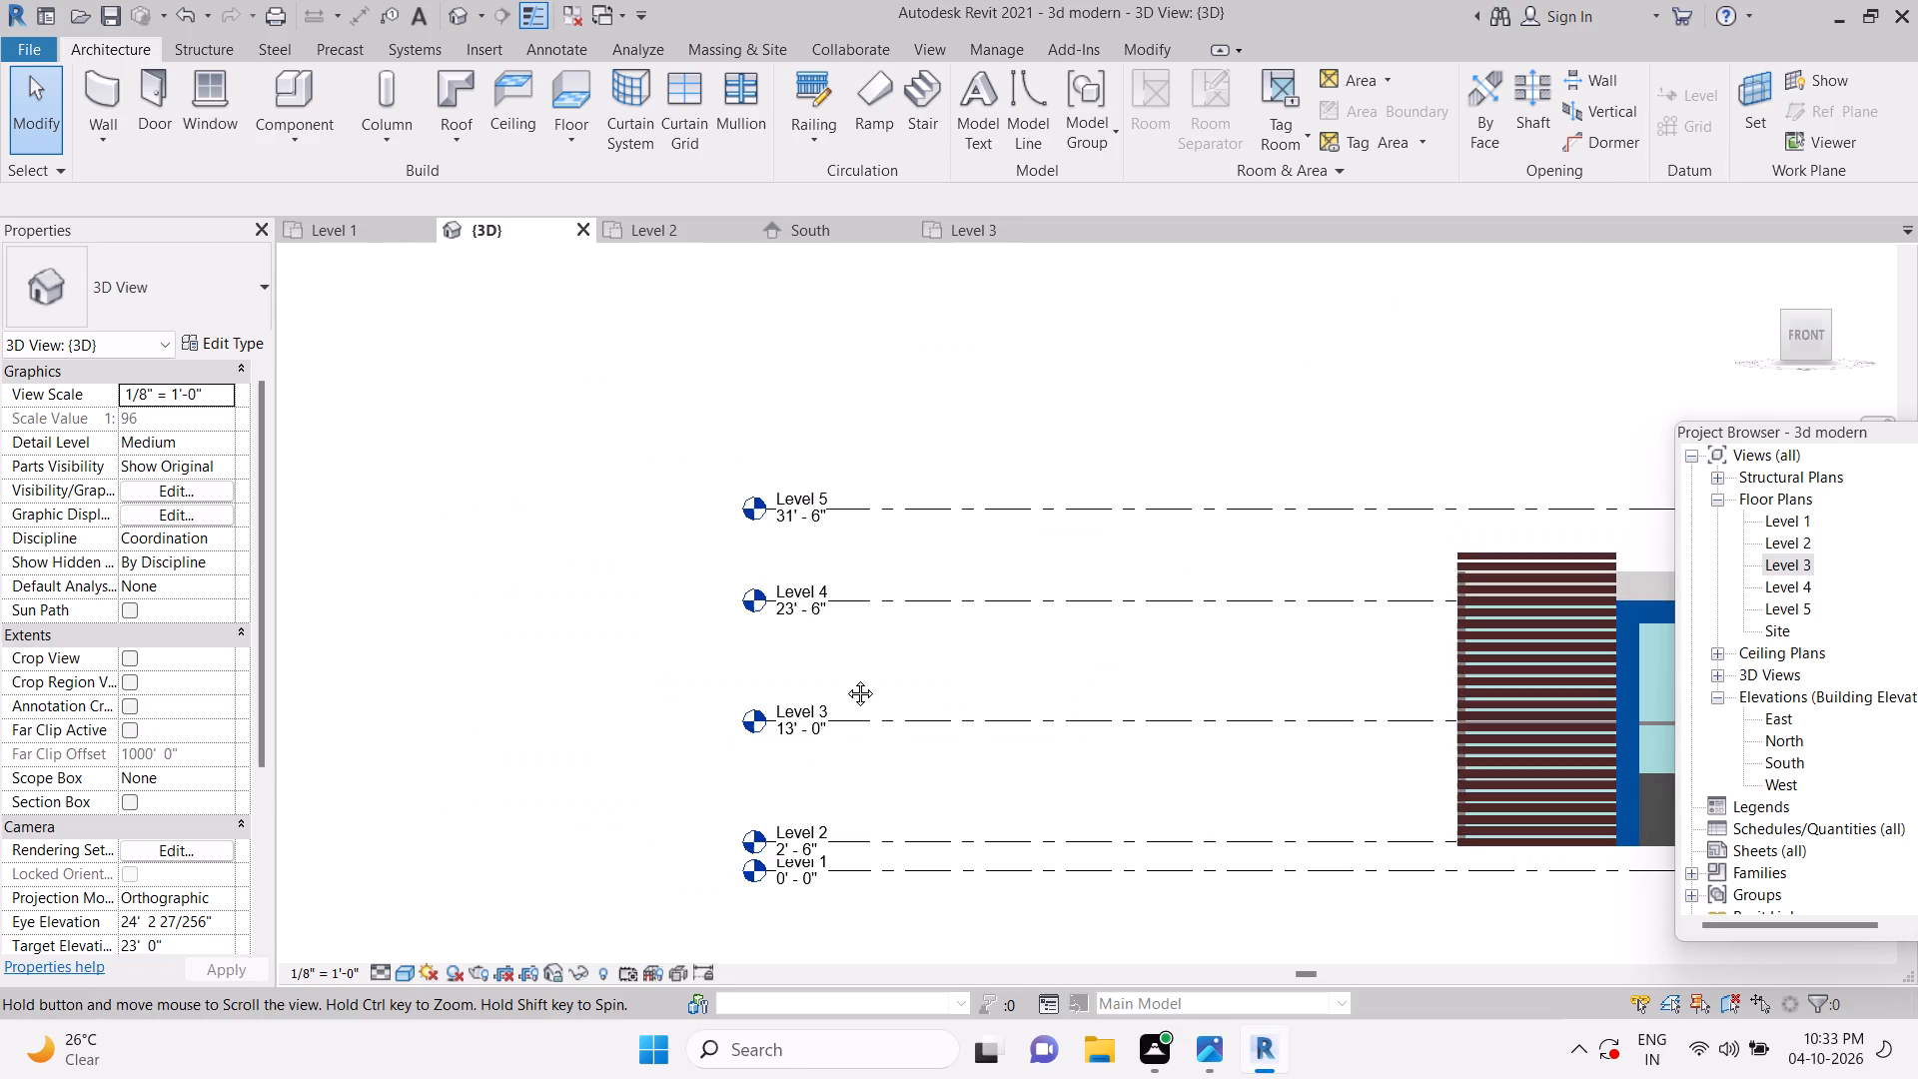
pyautogui.press('Escape')
# Open the Level 3 floor plan and save the project.
pyautogui.click(984, 238)
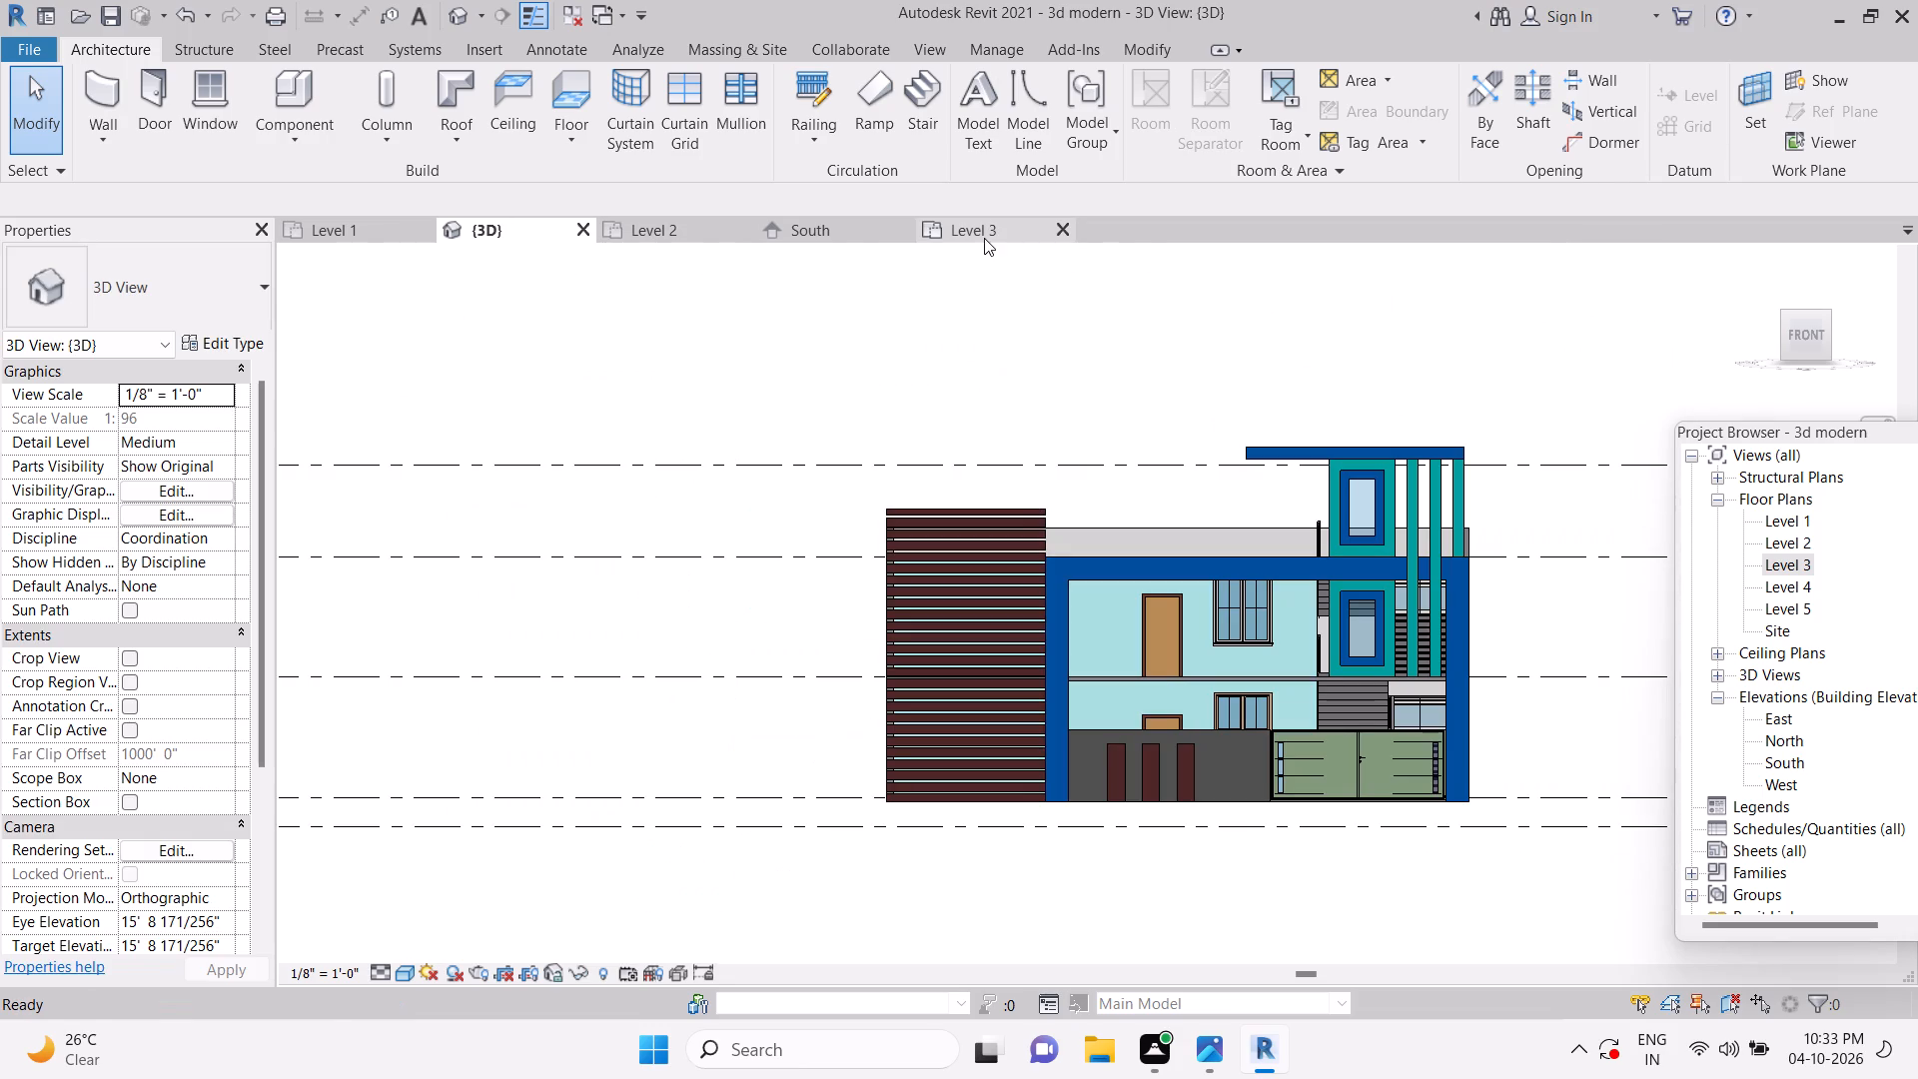
pyautogui.scroll(-12, 969, 577)
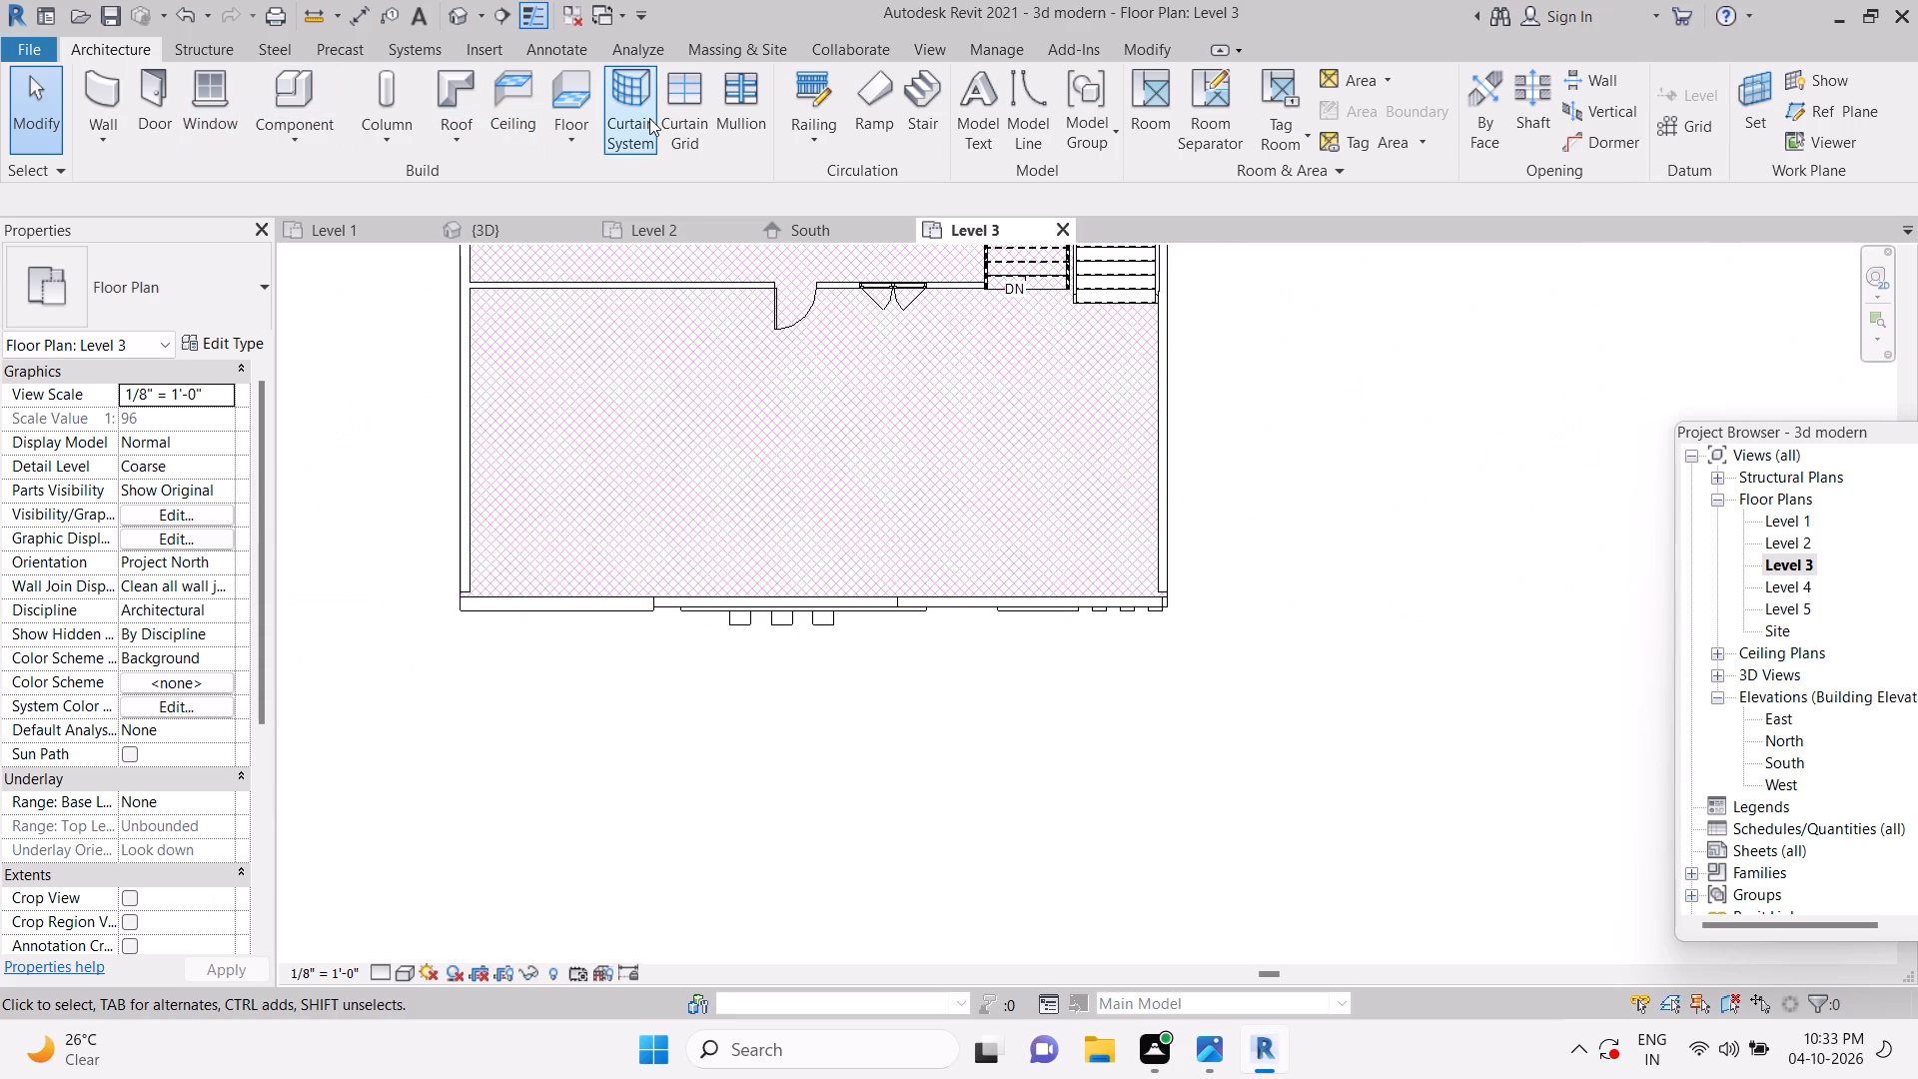
pyautogui.hotkey('ctrl', 's')
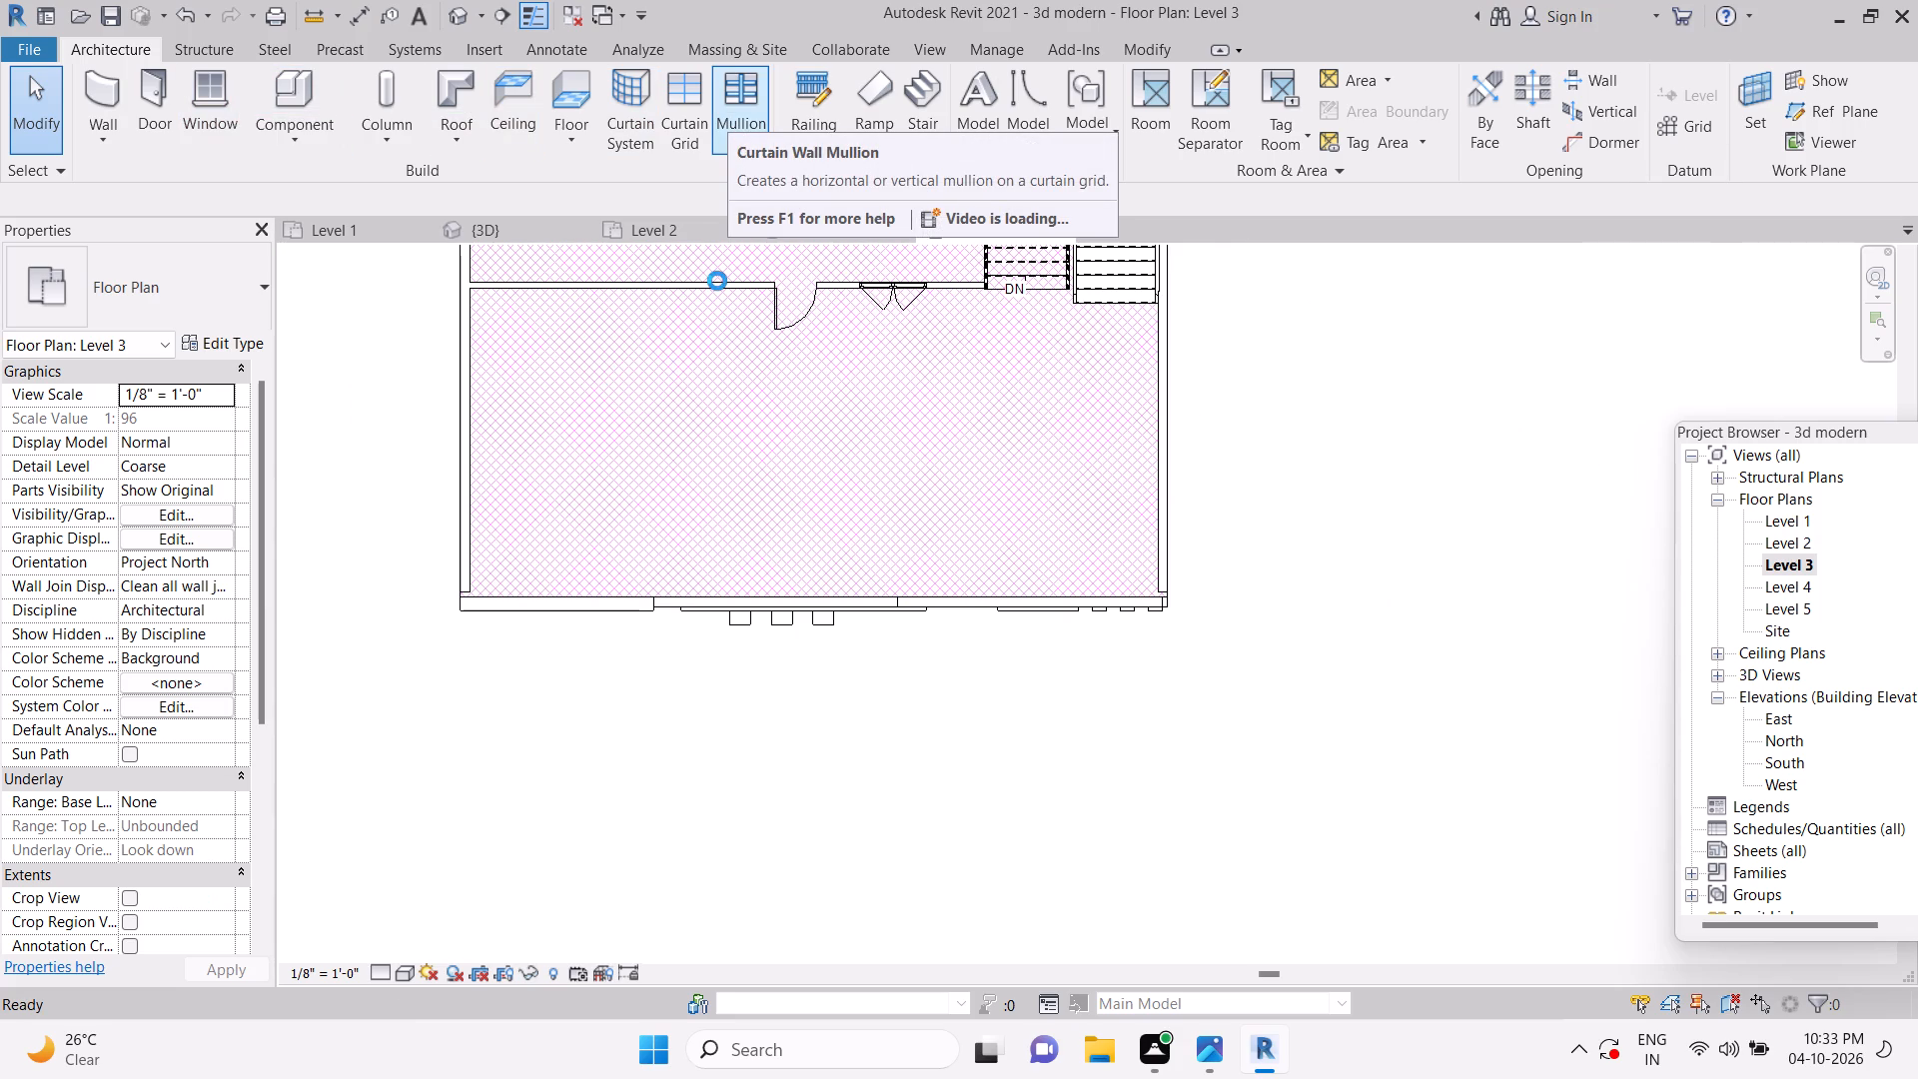
# Create a Handrail - Rectangular railing on Level 3, with a straight 11'-0" path in front of the facade starting at the last projecting fin.
pyautogui.click(824, 81)
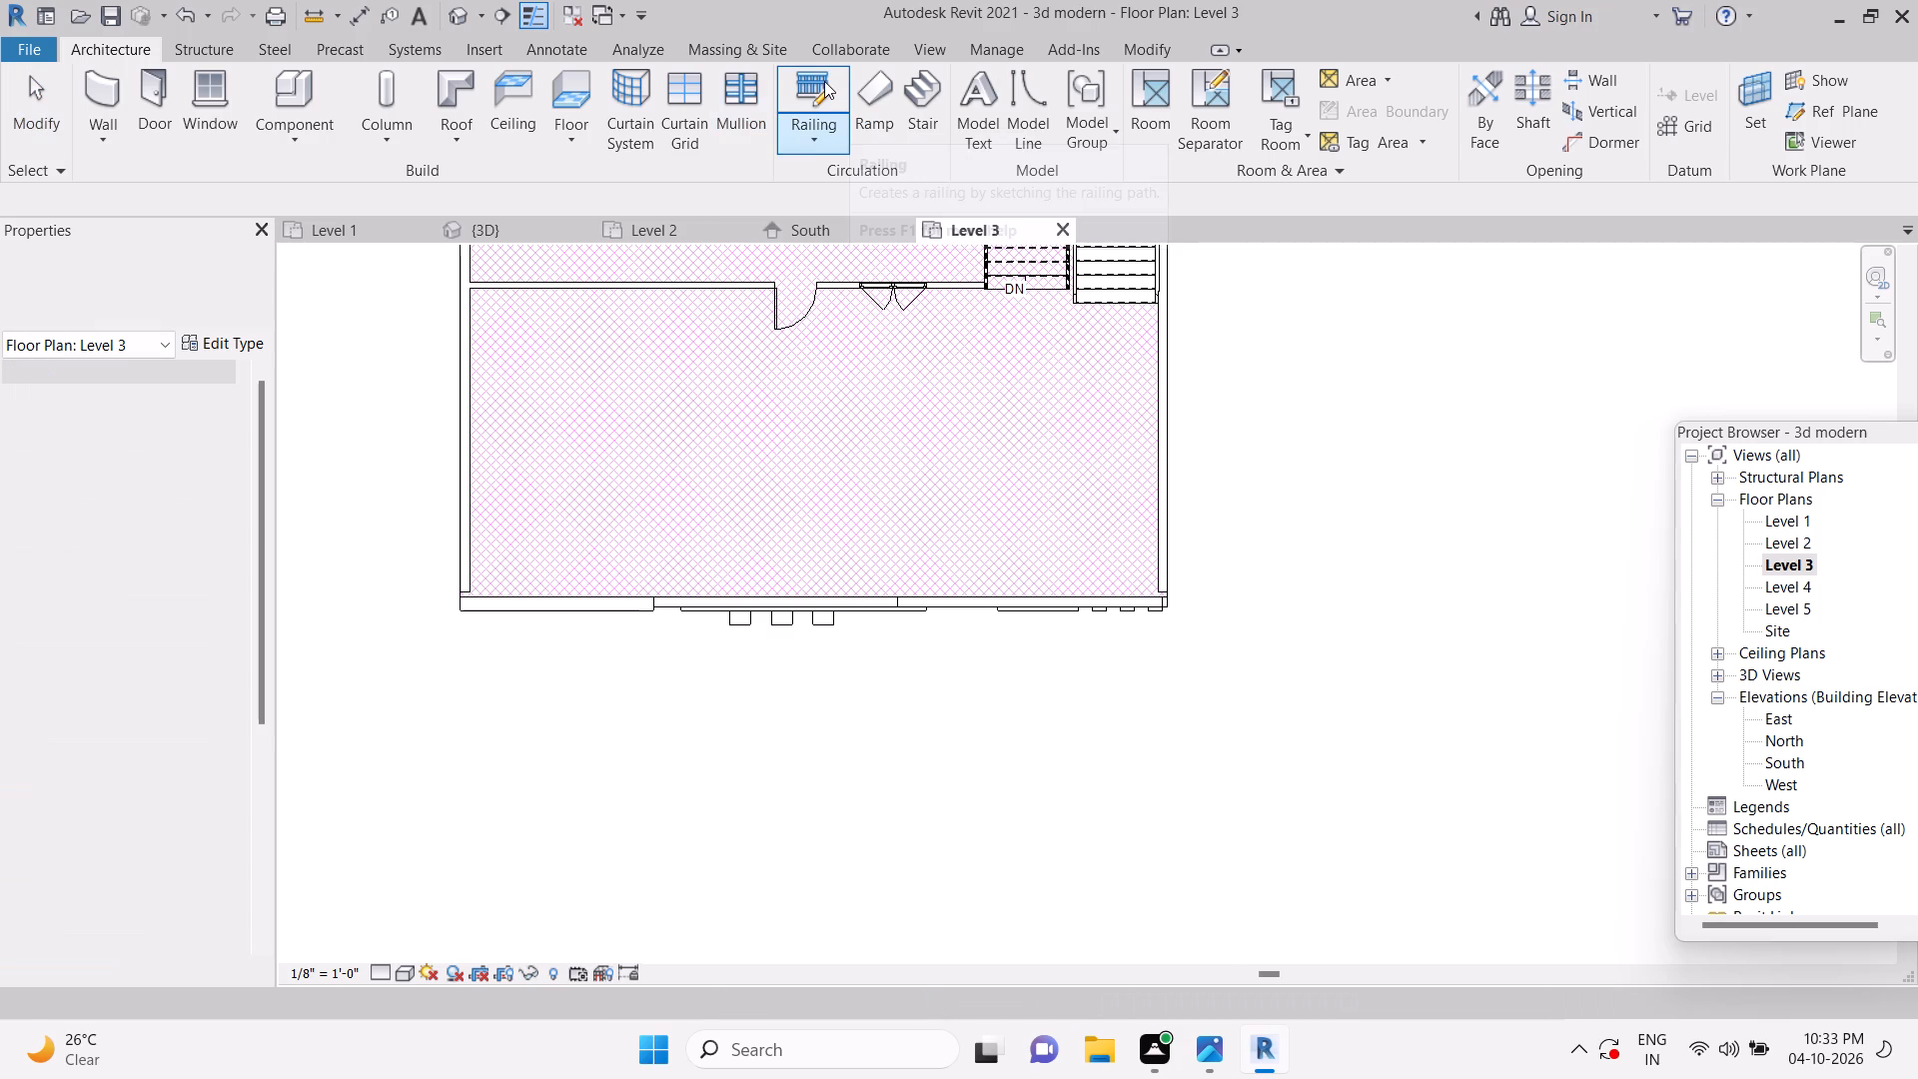
pyautogui.scroll(3, 858, 620)
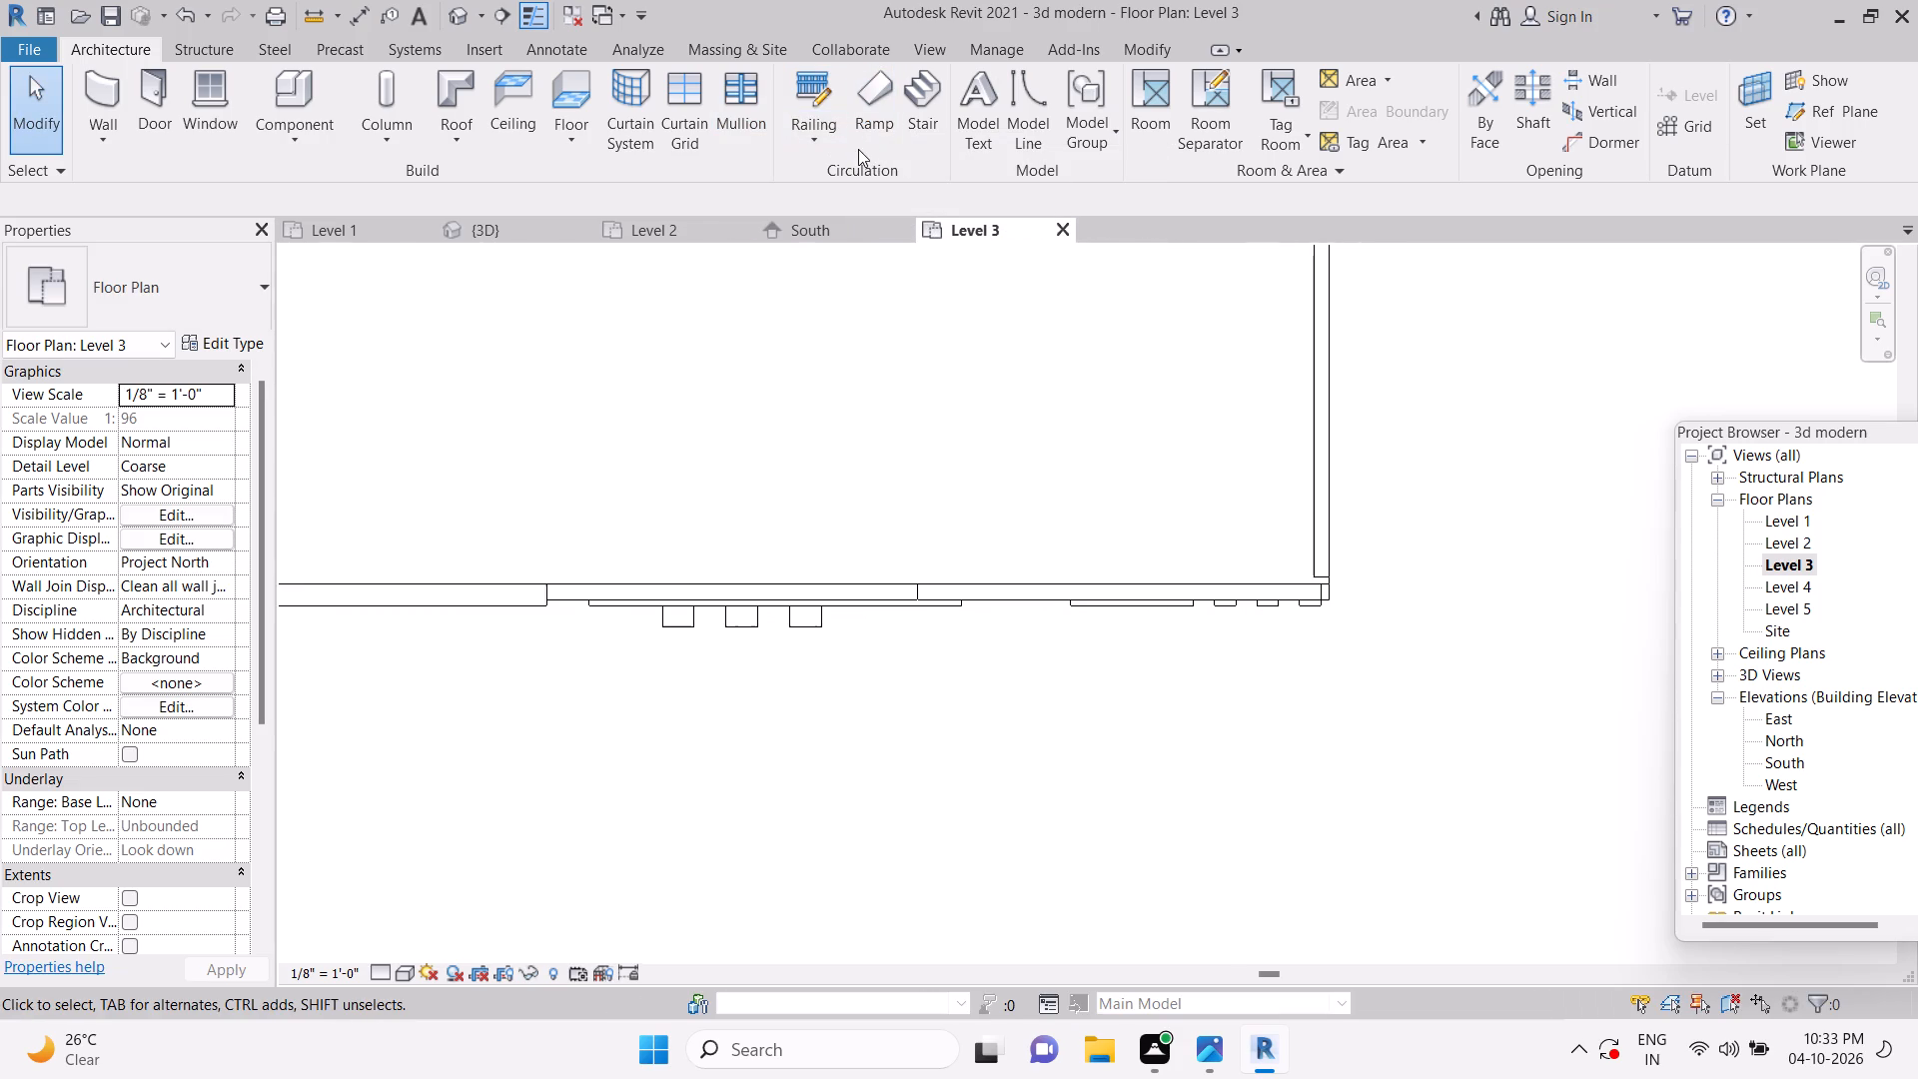
pyautogui.click(806, 83)
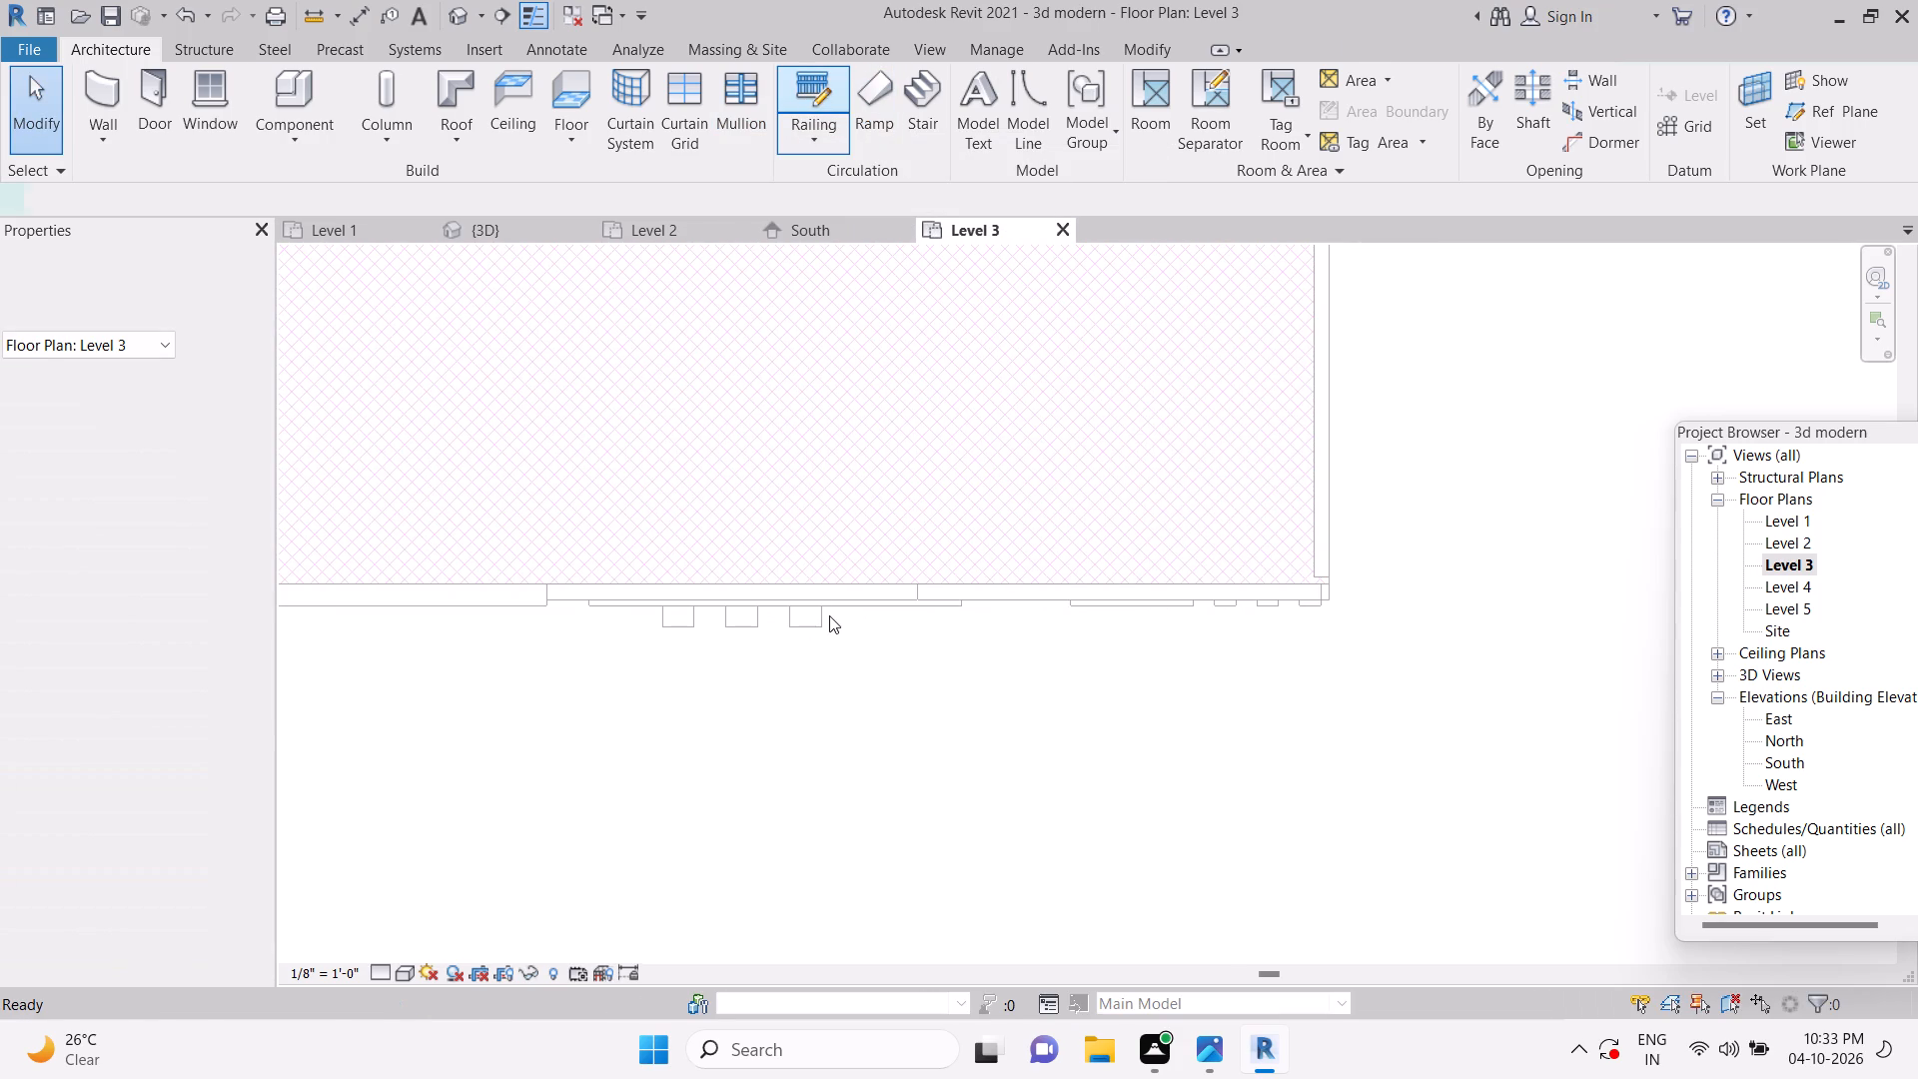
pyautogui.click(832, 618)
pyautogui.click(1055, 625)
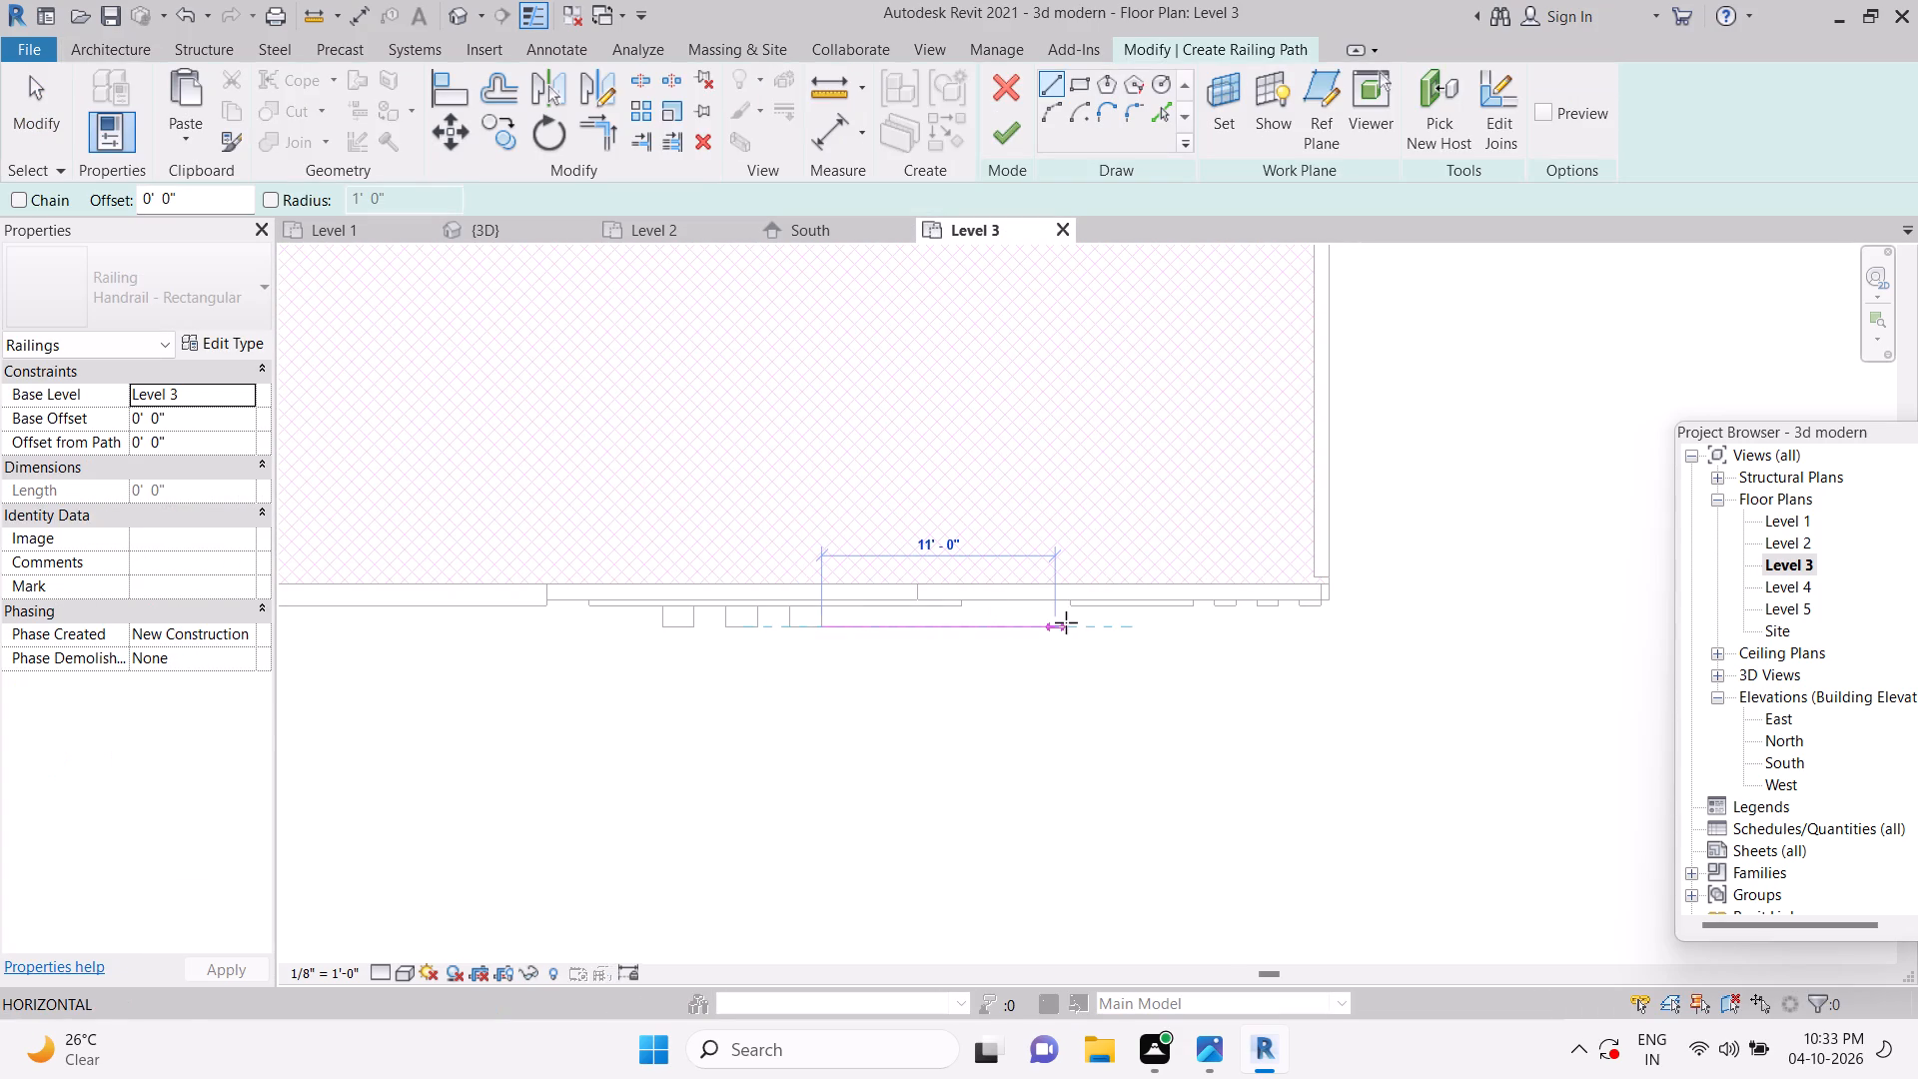
pyautogui.press('Escape')
pyautogui.press('Escape')
pyautogui.press('Escape')
pyautogui.press('Escape')
pyautogui.press('Escape')
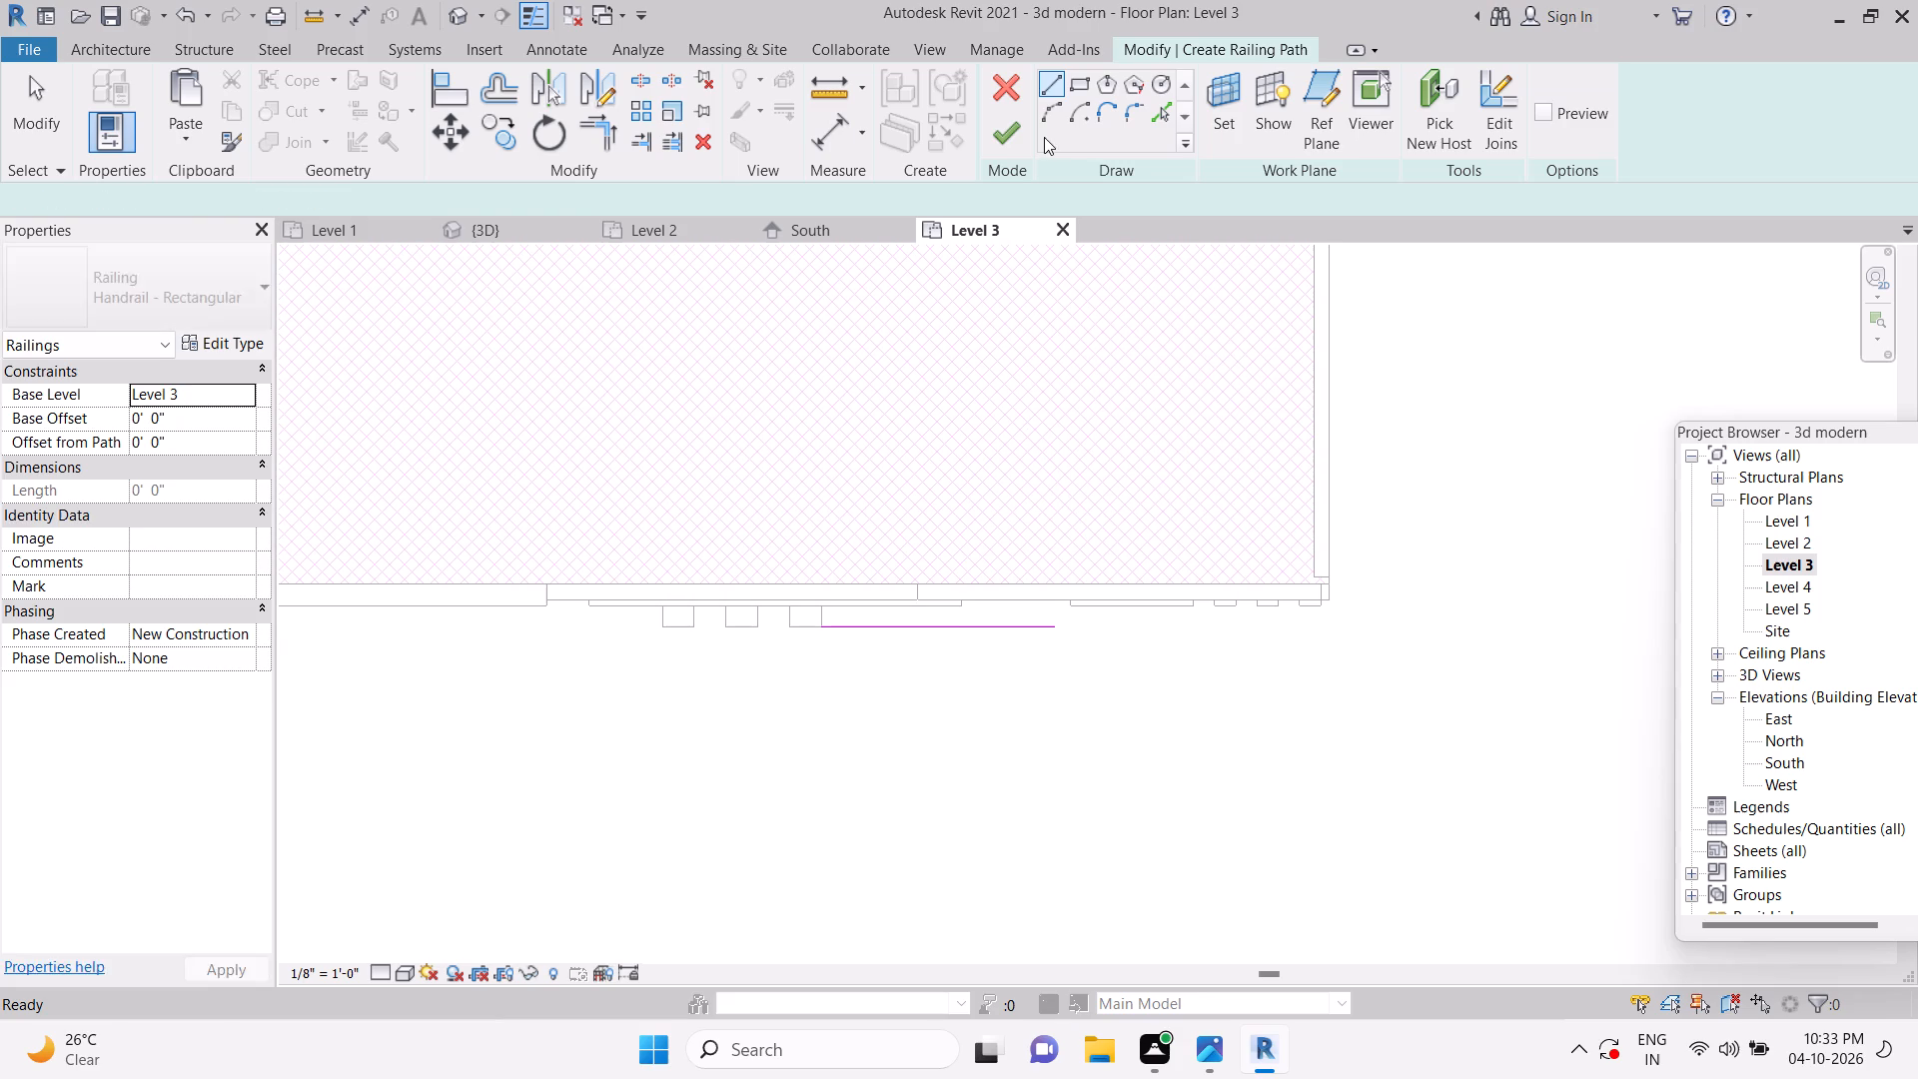
pyautogui.click(1023, 133)
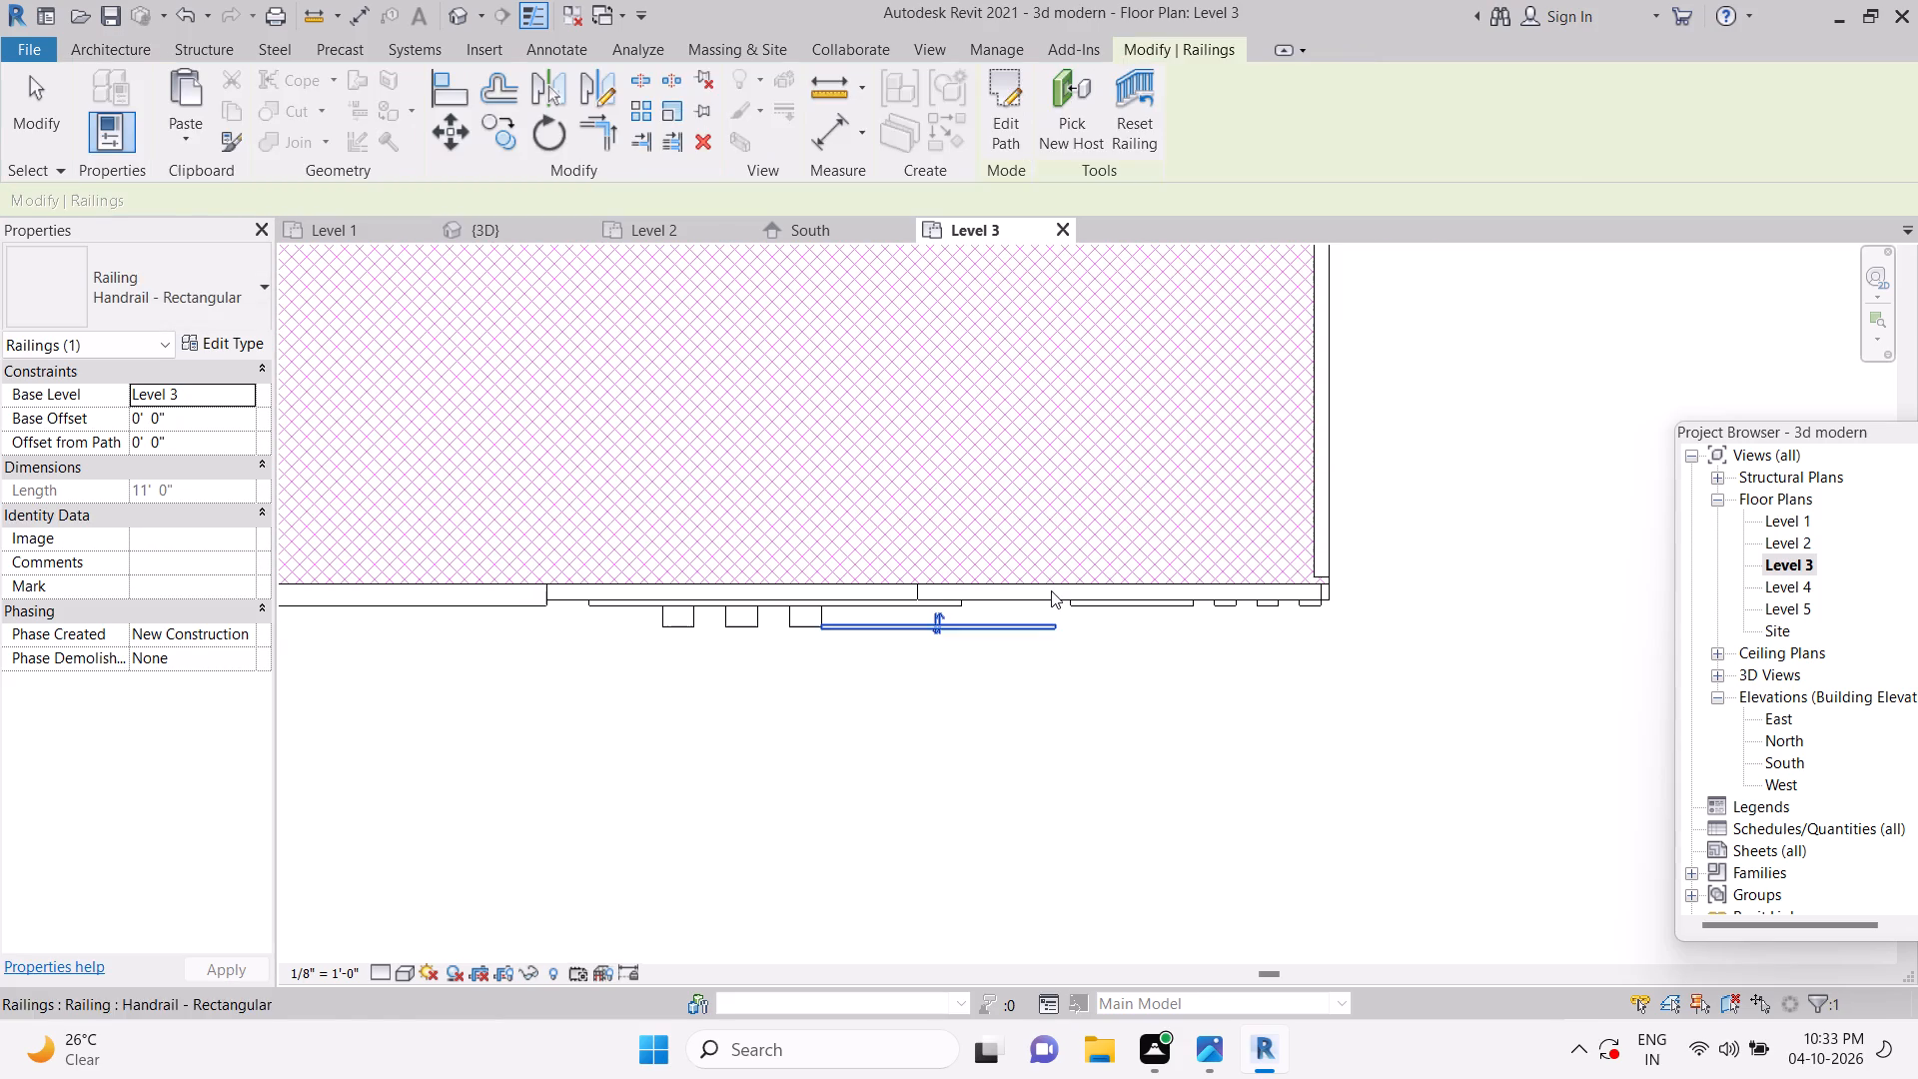
pyautogui.press('Escape')
pyautogui.press('Escape')
# Edit the new balcony railing's path in the 3D front view and align its right end with the teal window surround's near edge.
pyautogui.click(513, 236)
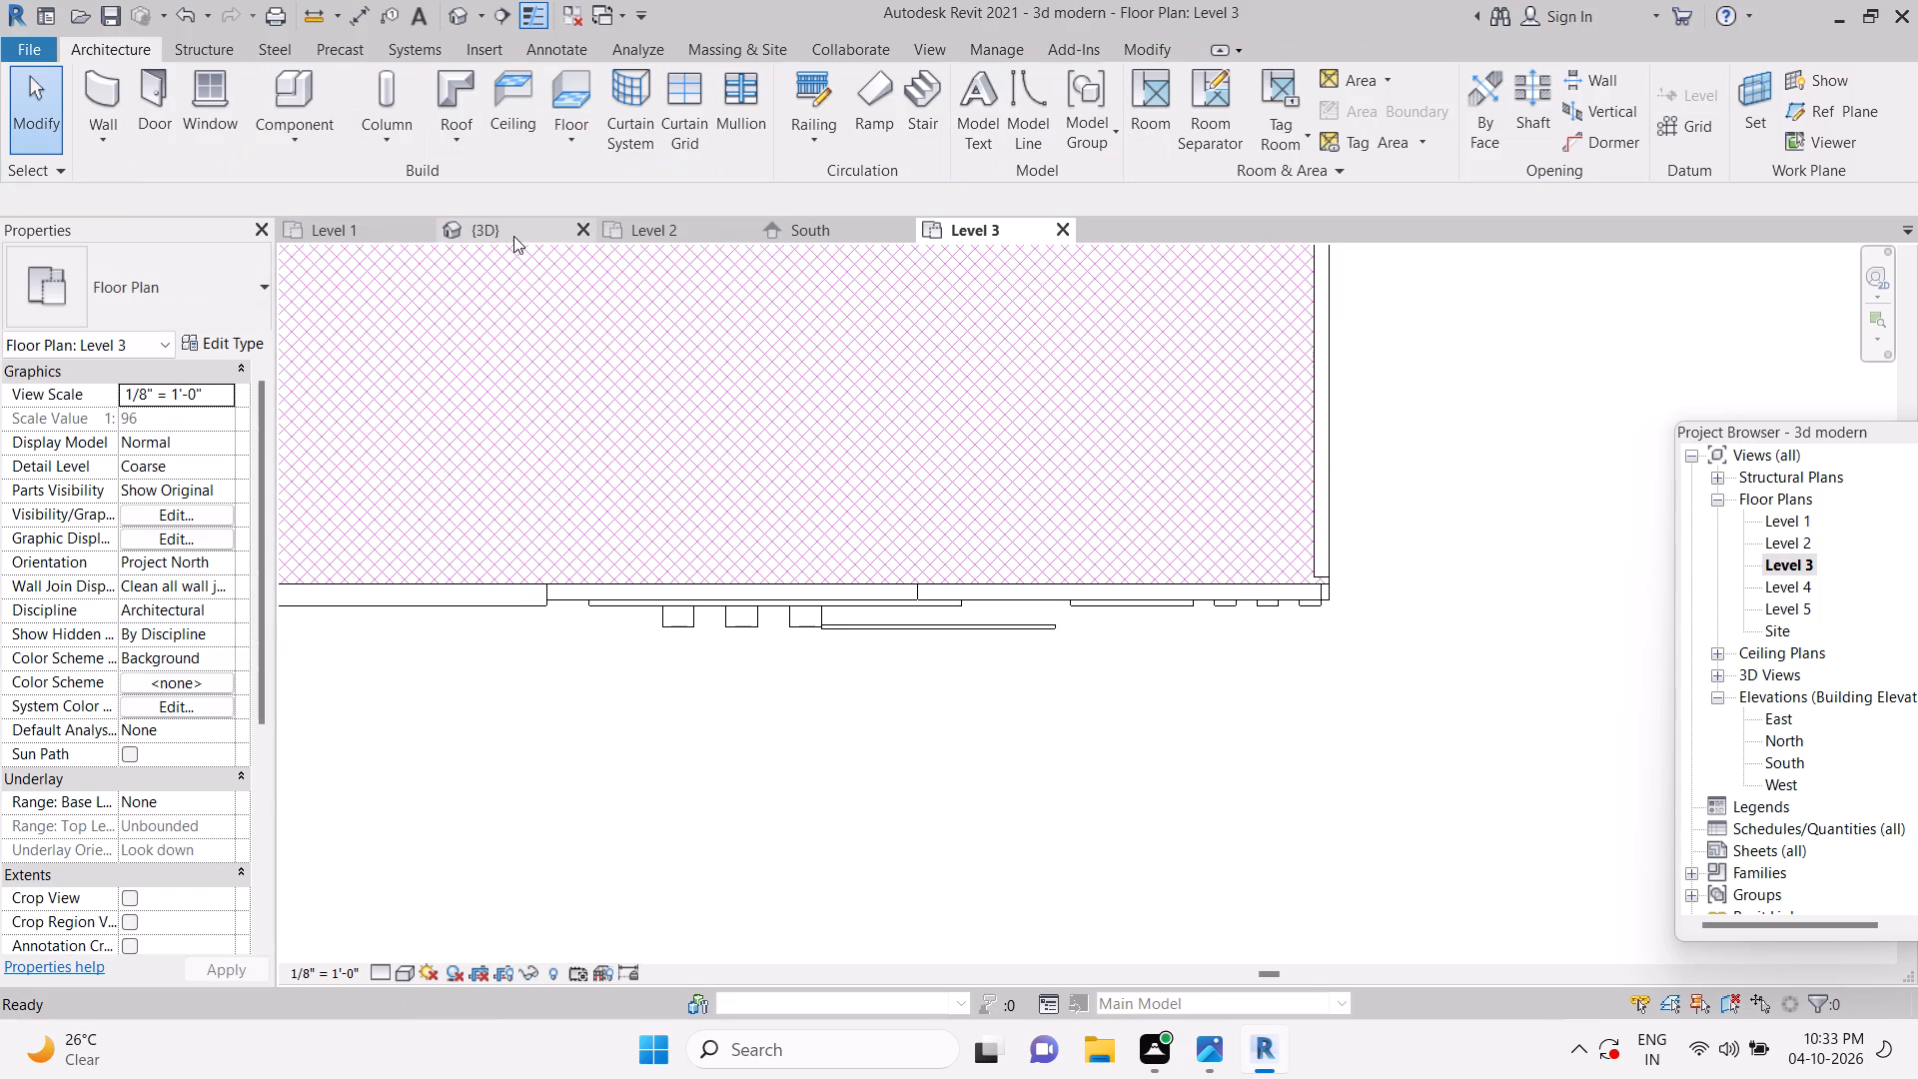
pyautogui.scroll(4, 1284, 705)
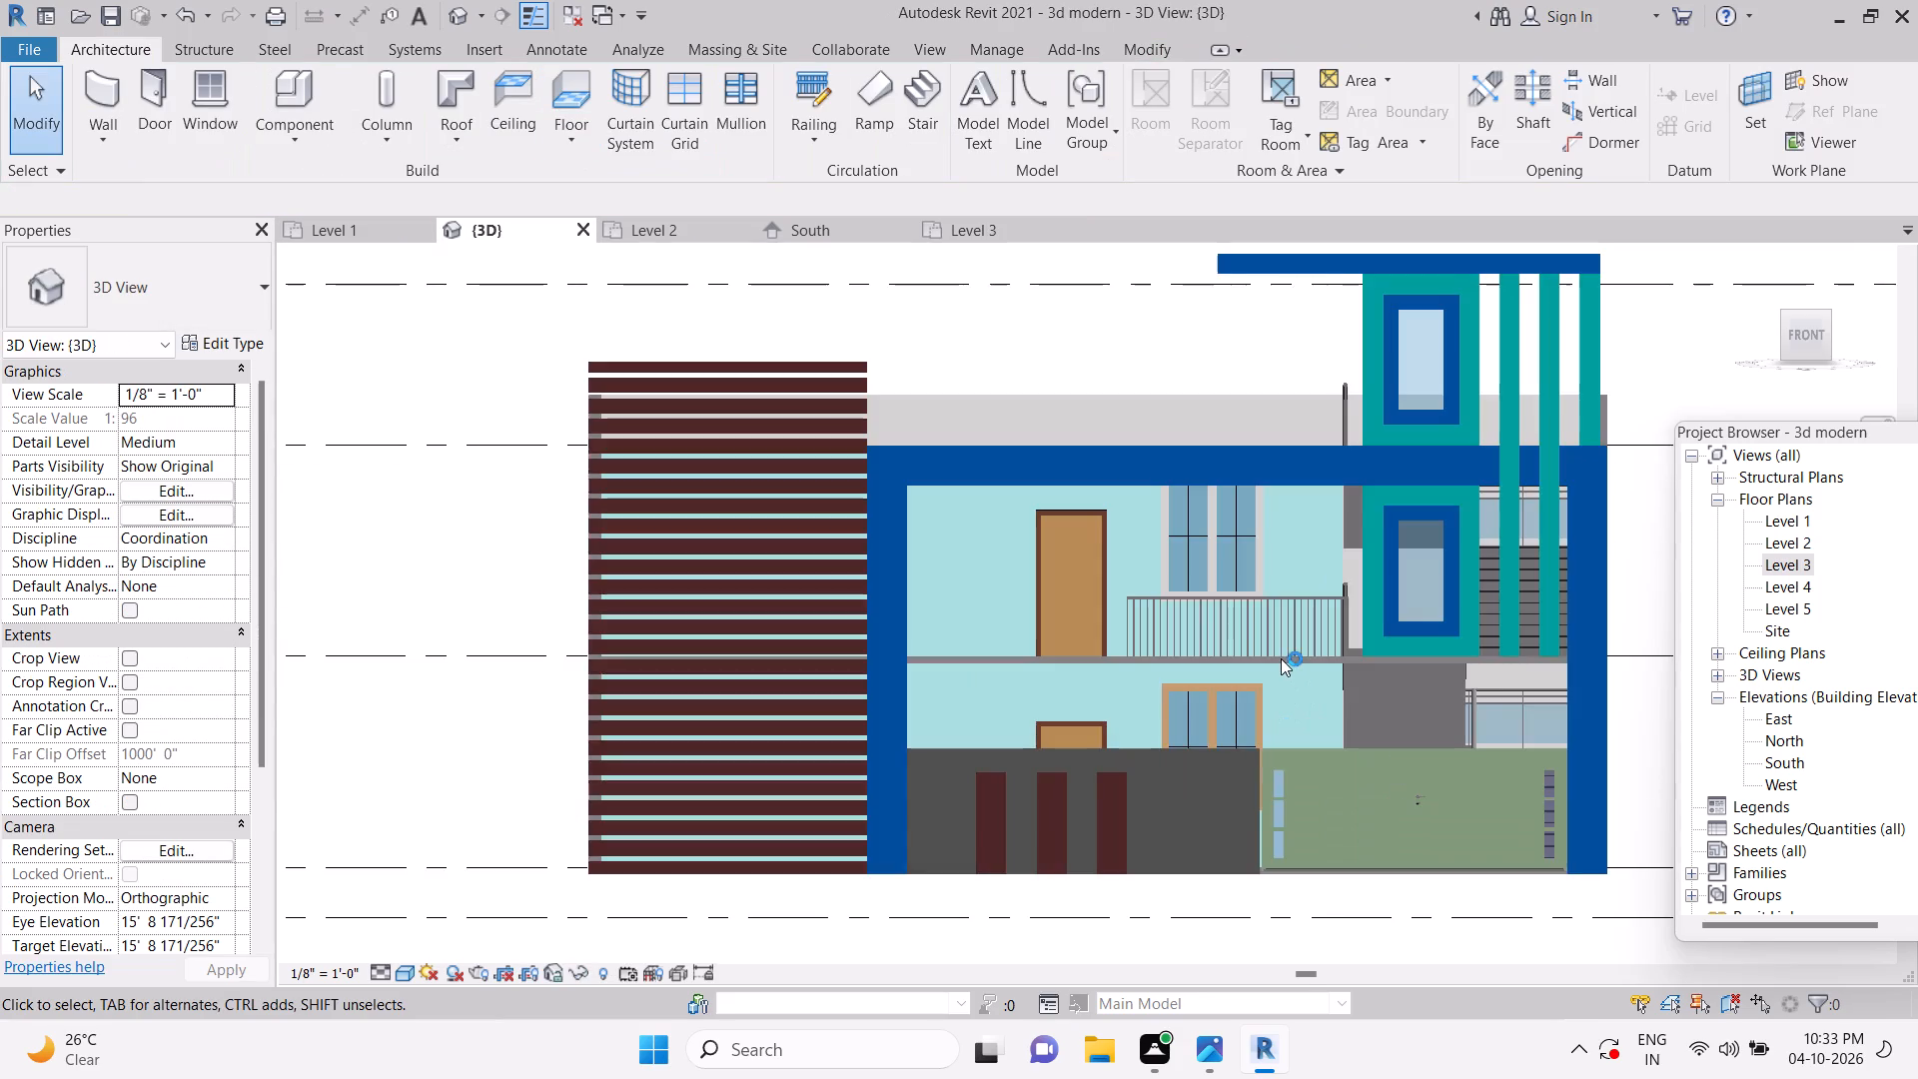
pyautogui.scroll(4, 1308, 624)
pyautogui.press('Escape')
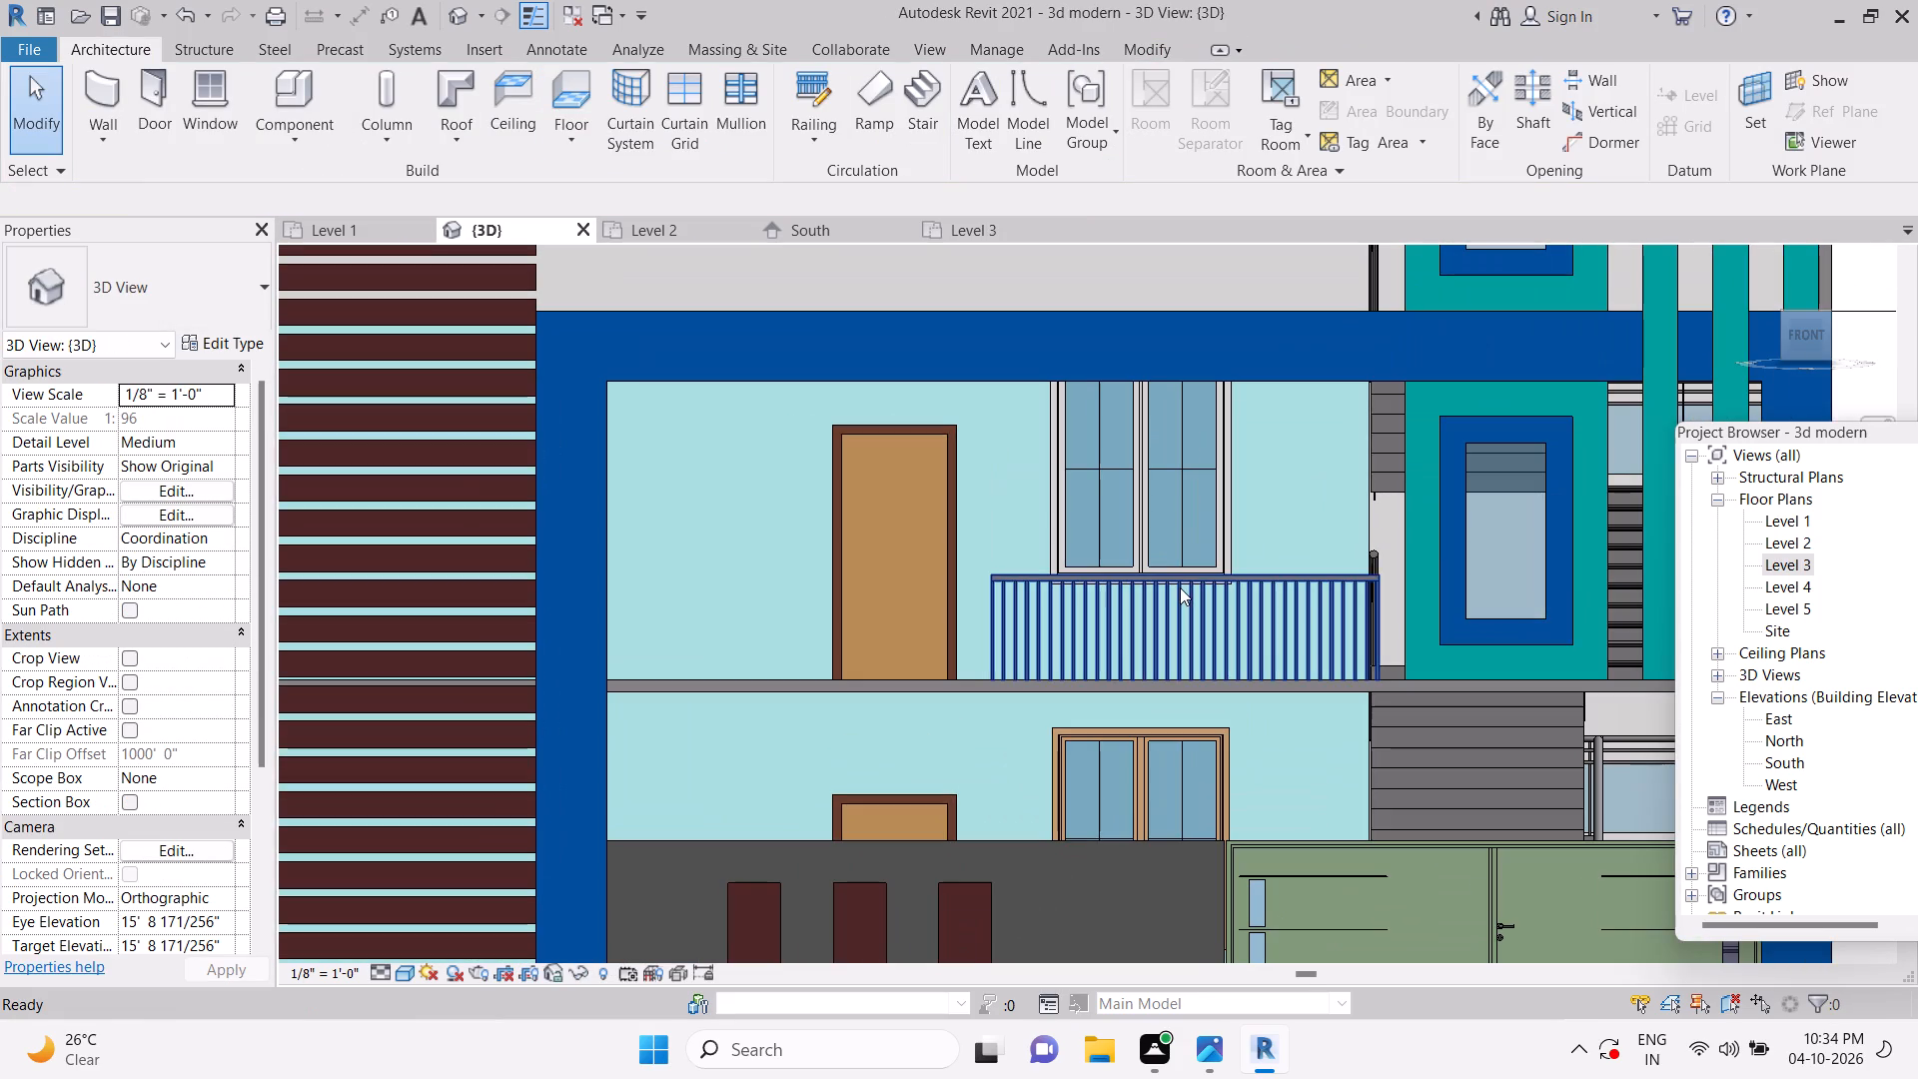
pyautogui.click(1181, 584)
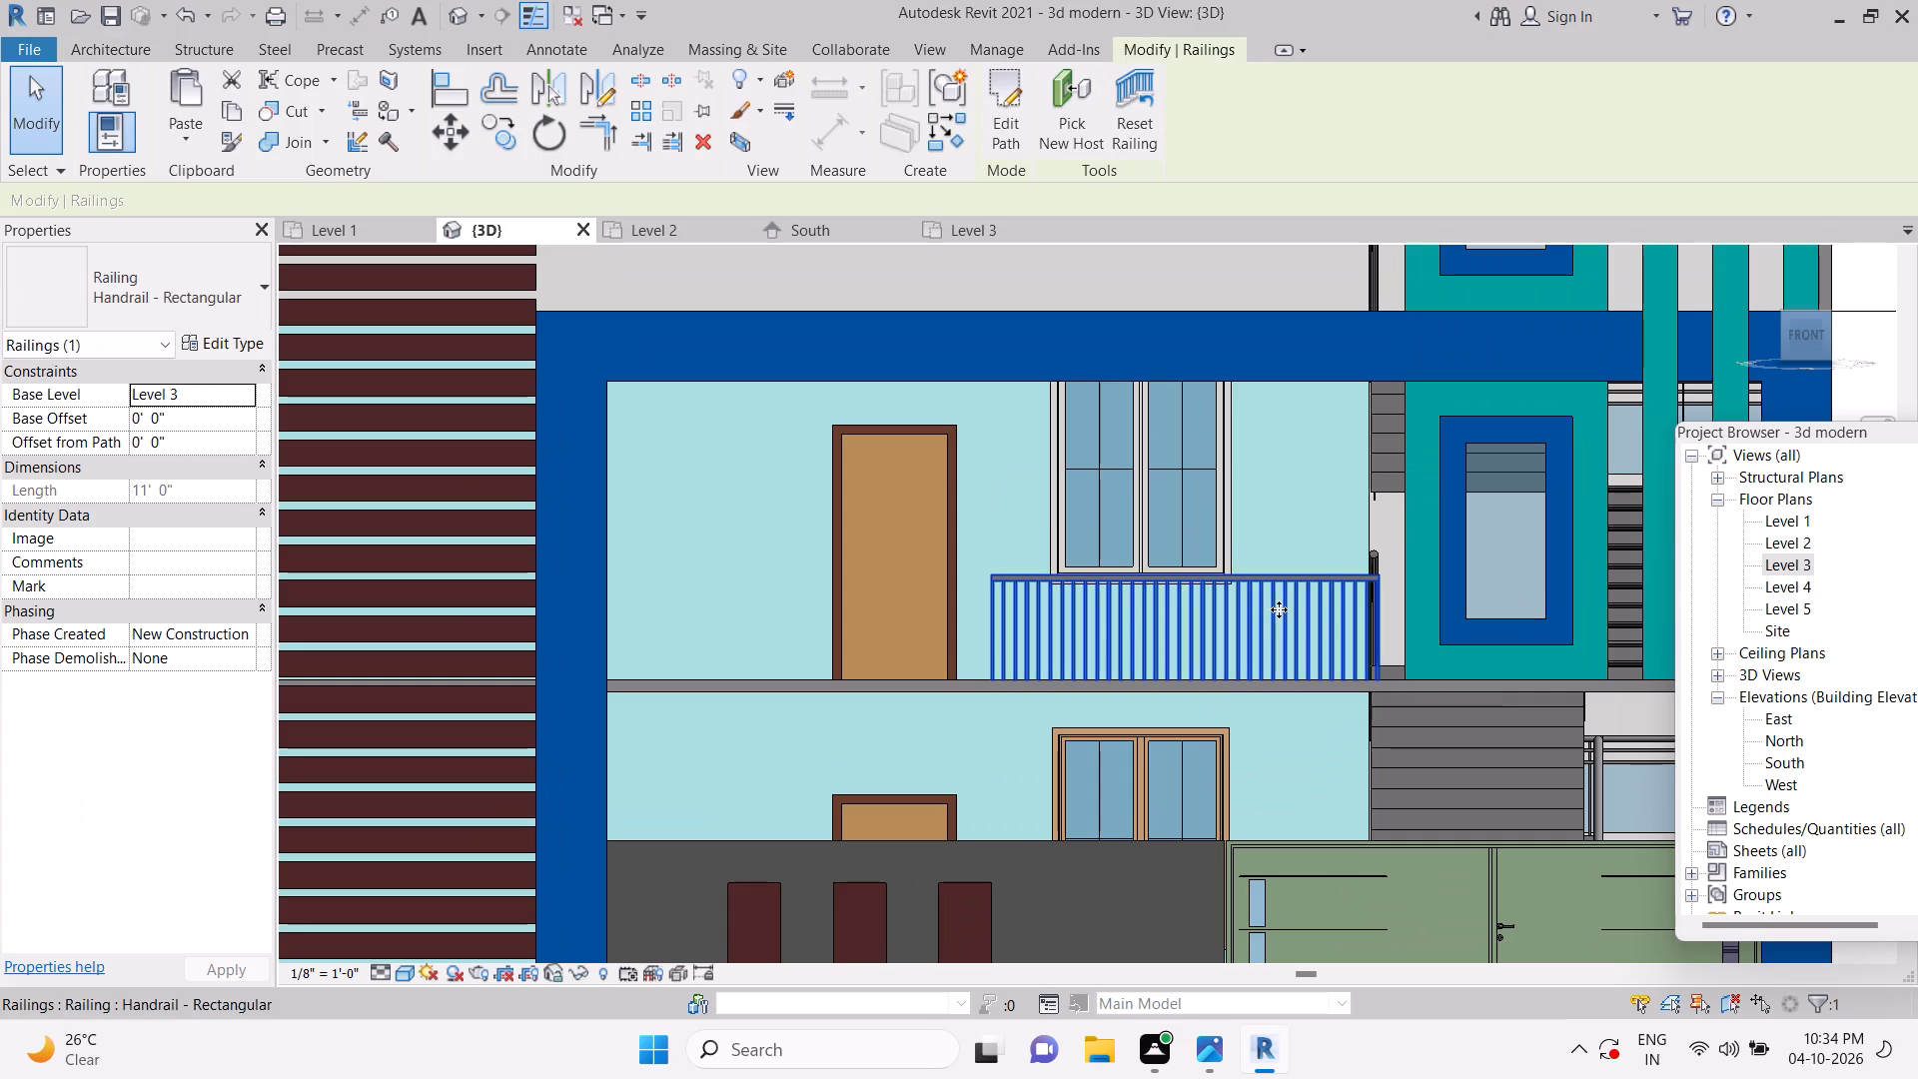
pyautogui.click(1020, 142)
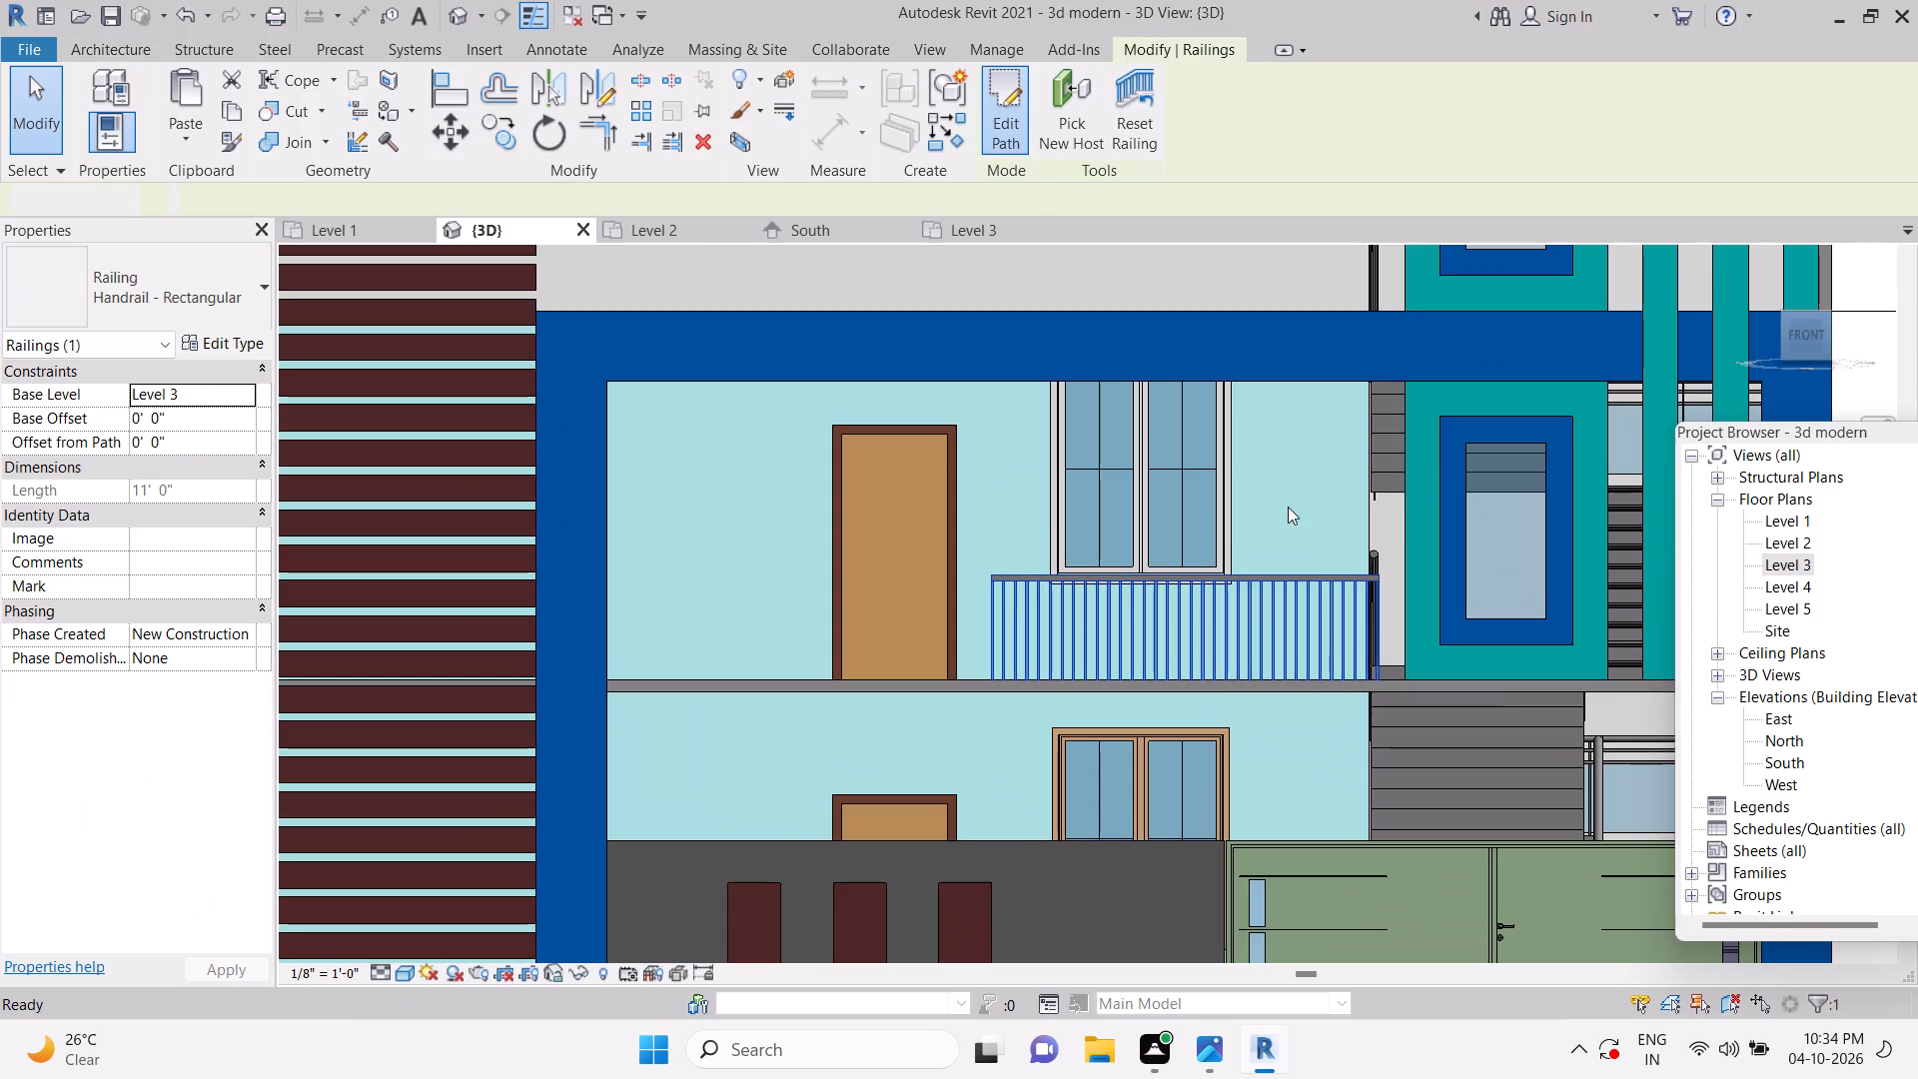
pyautogui.scroll(5, 1390, 698)
pyautogui.press('Escape')
pyautogui.press('Escape')
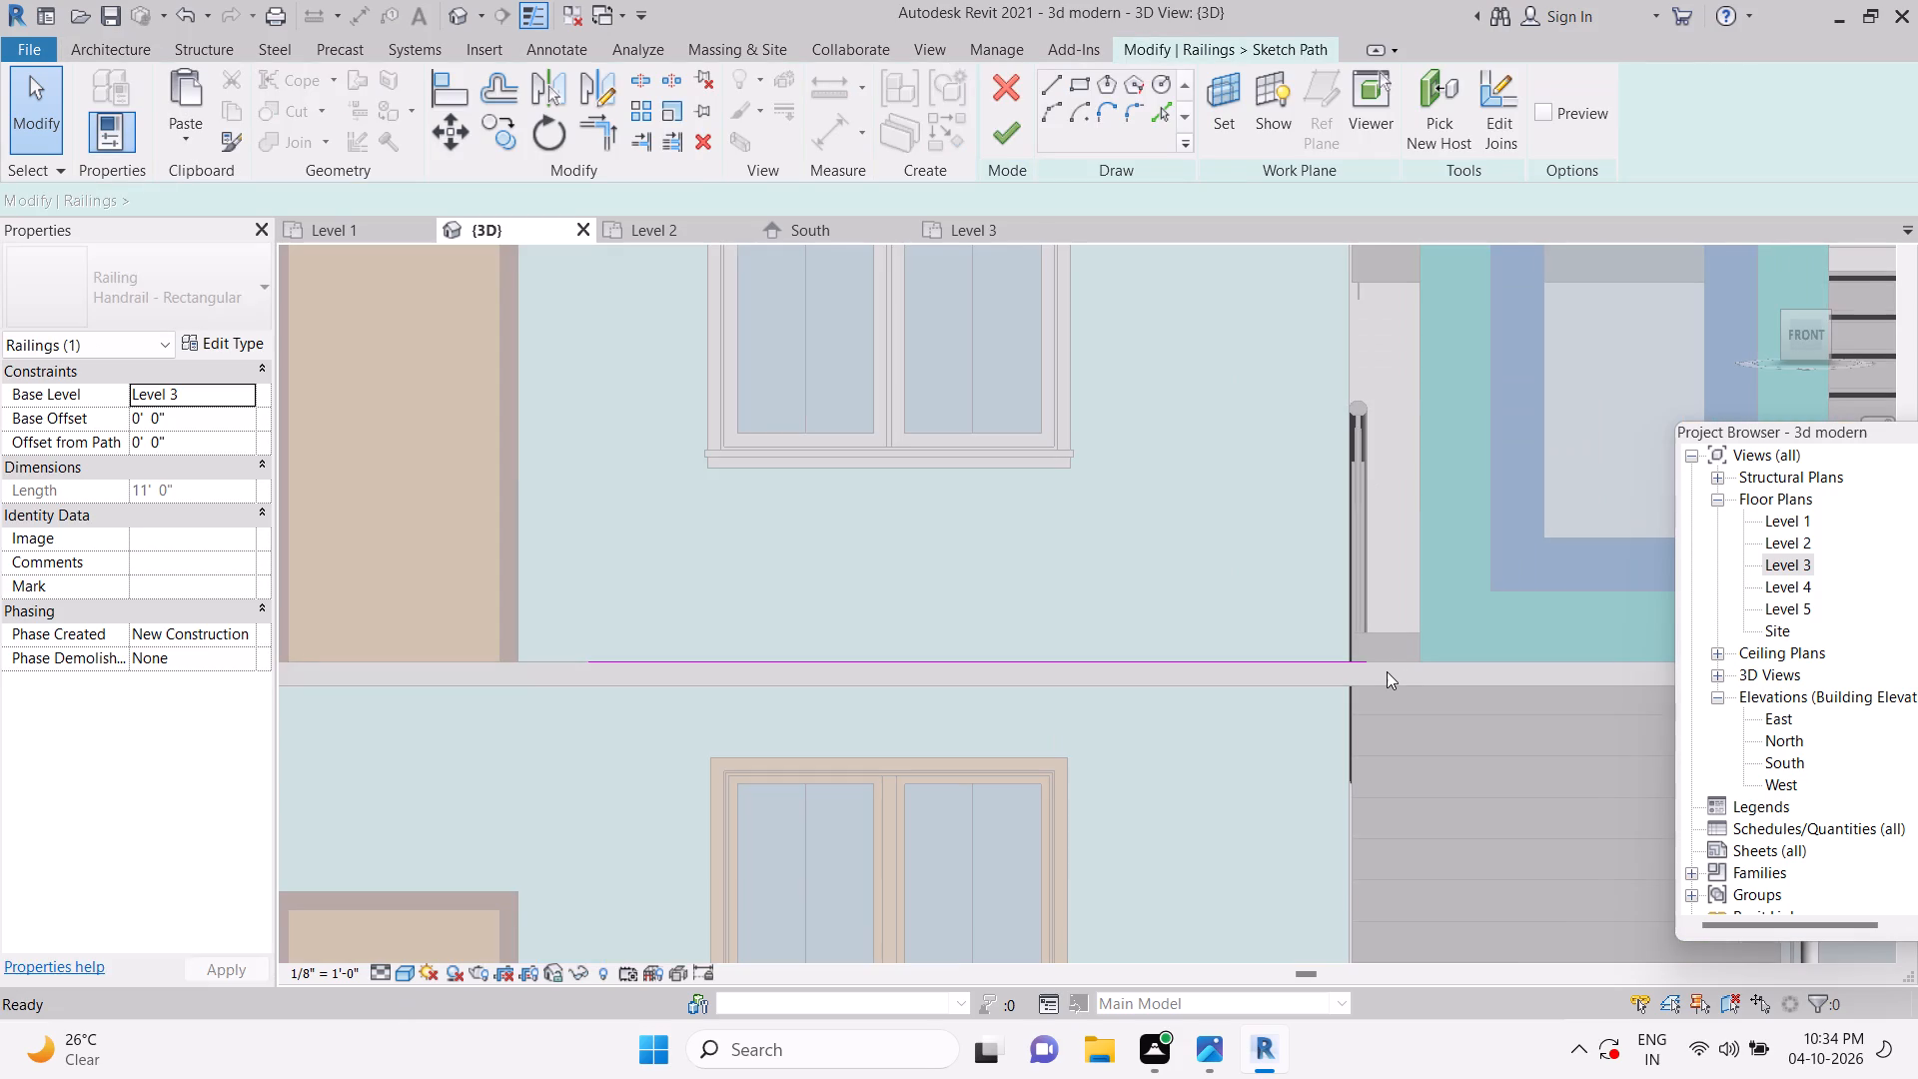
pyautogui.press('a')
pyautogui.press('l')
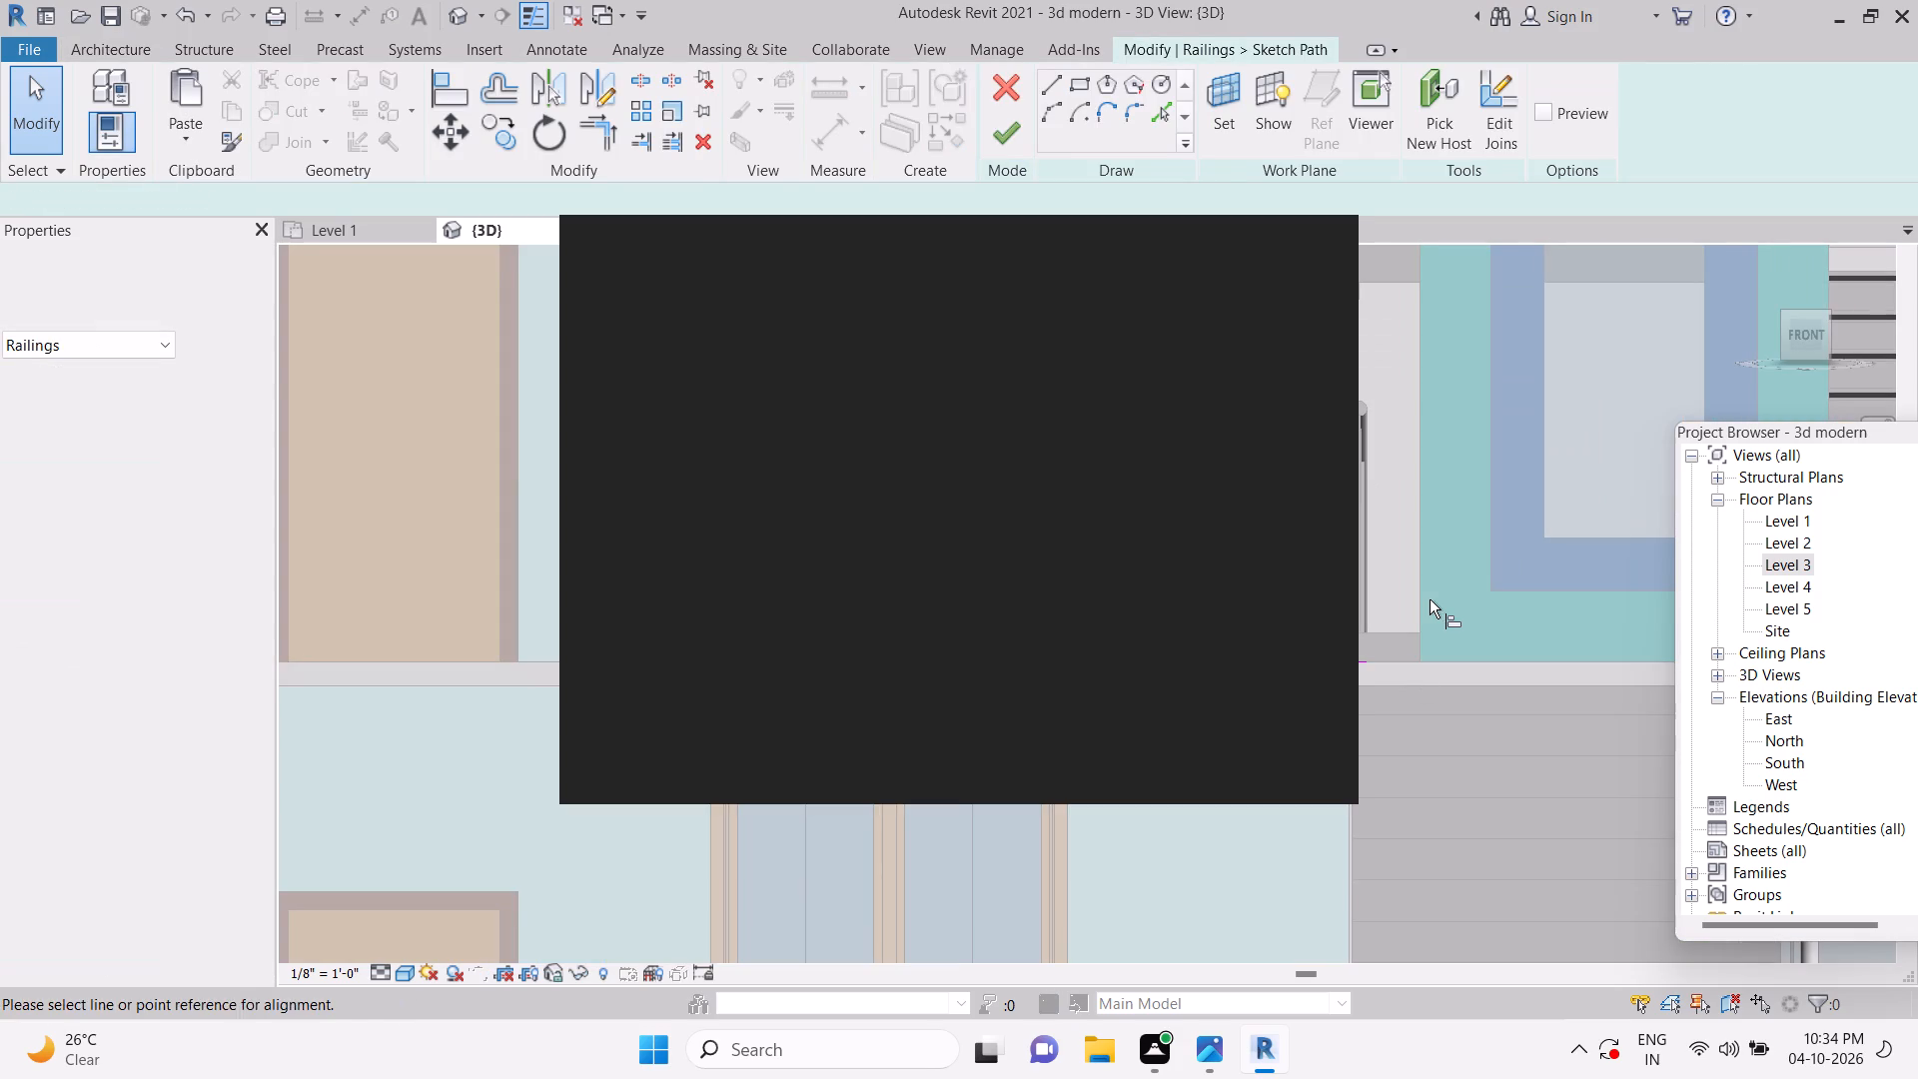
pyautogui.click(1317, 250)
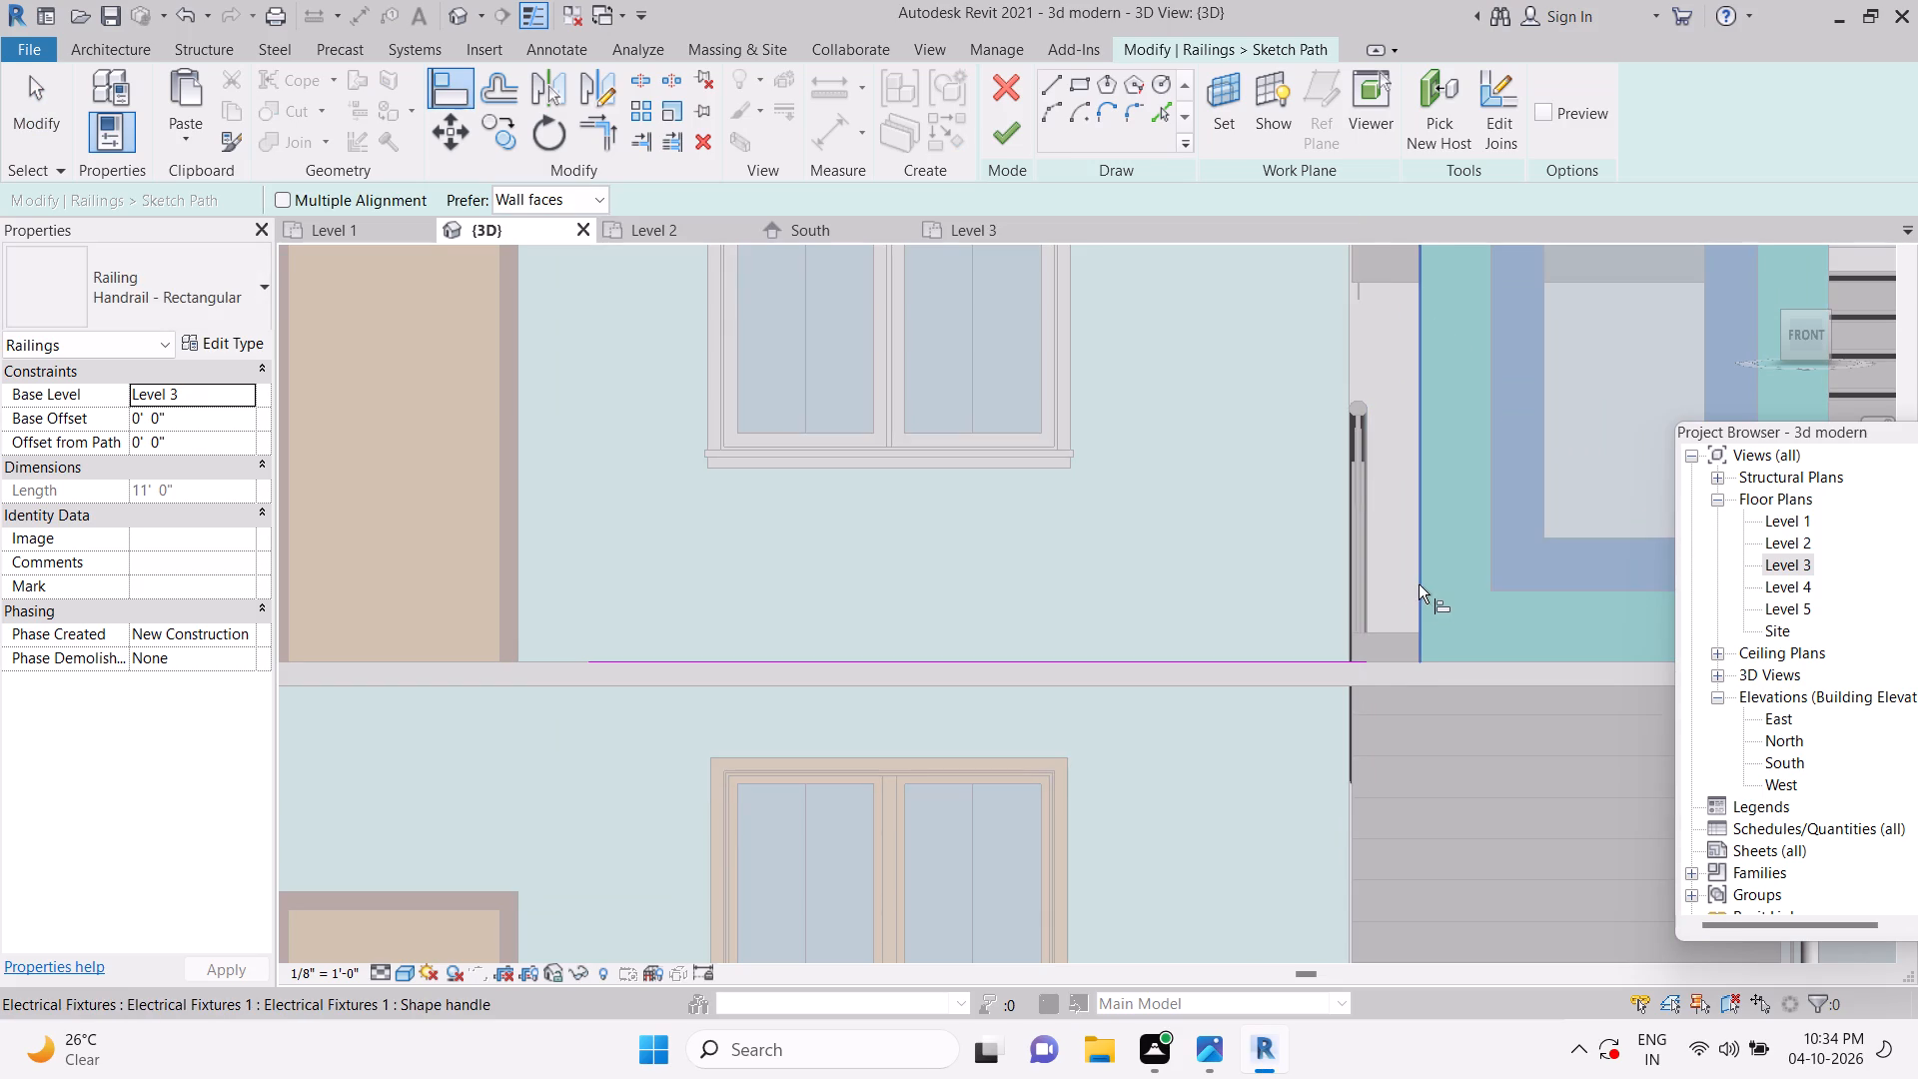
pyautogui.click(1419, 584)
pyautogui.click(1370, 659)
pyautogui.scroll(-4, 1392, 660)
pyautogui.press('Escape')
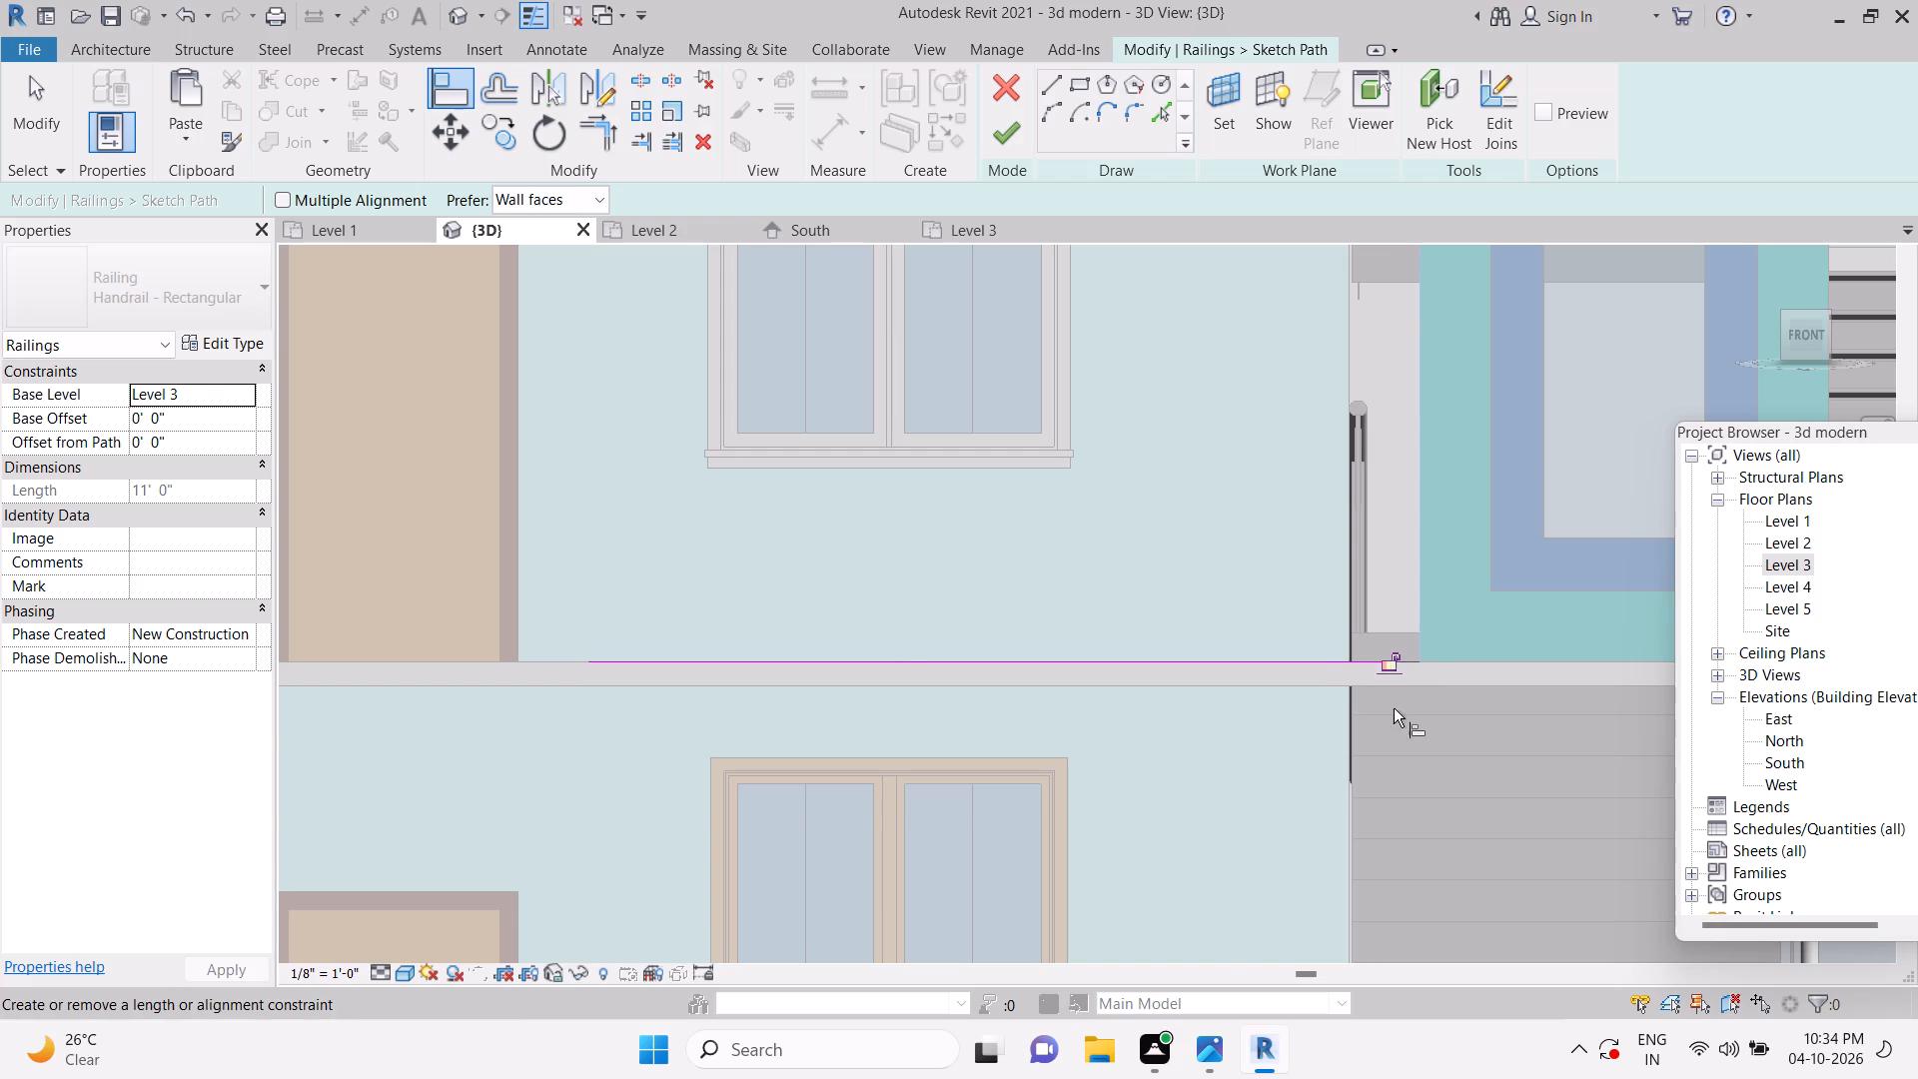
# Align the balcony railing path's free end with the inner edge of the blue frame's post beside the louvred wall.
pyautogui.press('Escape')
pyautogui.moveTo(952, 720); pyautogui.dragTo(1232, 722, button='middle')
pyautogui.moveTo(822, 654); pyautogui.dragTo(1028, 682, button='middle')
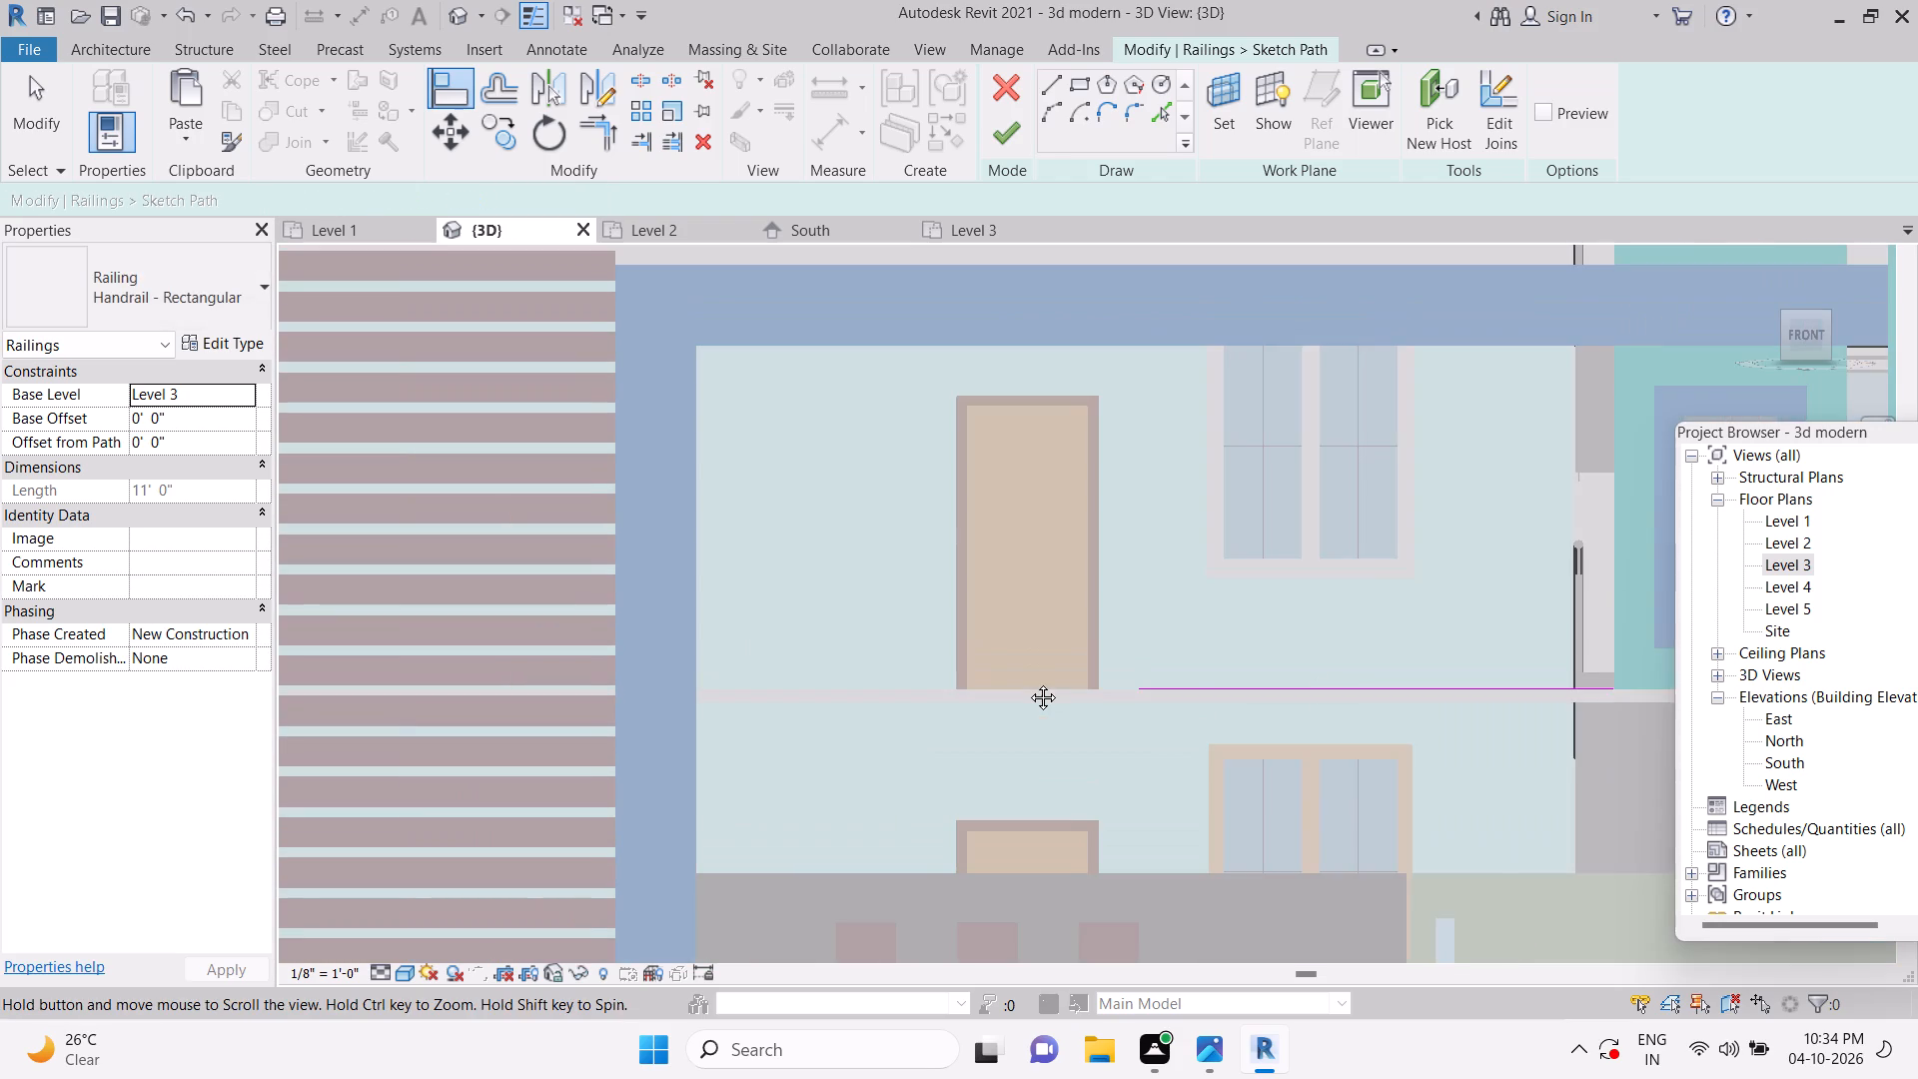
pyautogui.moveTo(1028, 682); pyautogui.dragTo(1029, 682, button='middle')
pyautogui.press('Escape')
pyautogui.press('Escape')
pyautogui.write('al')
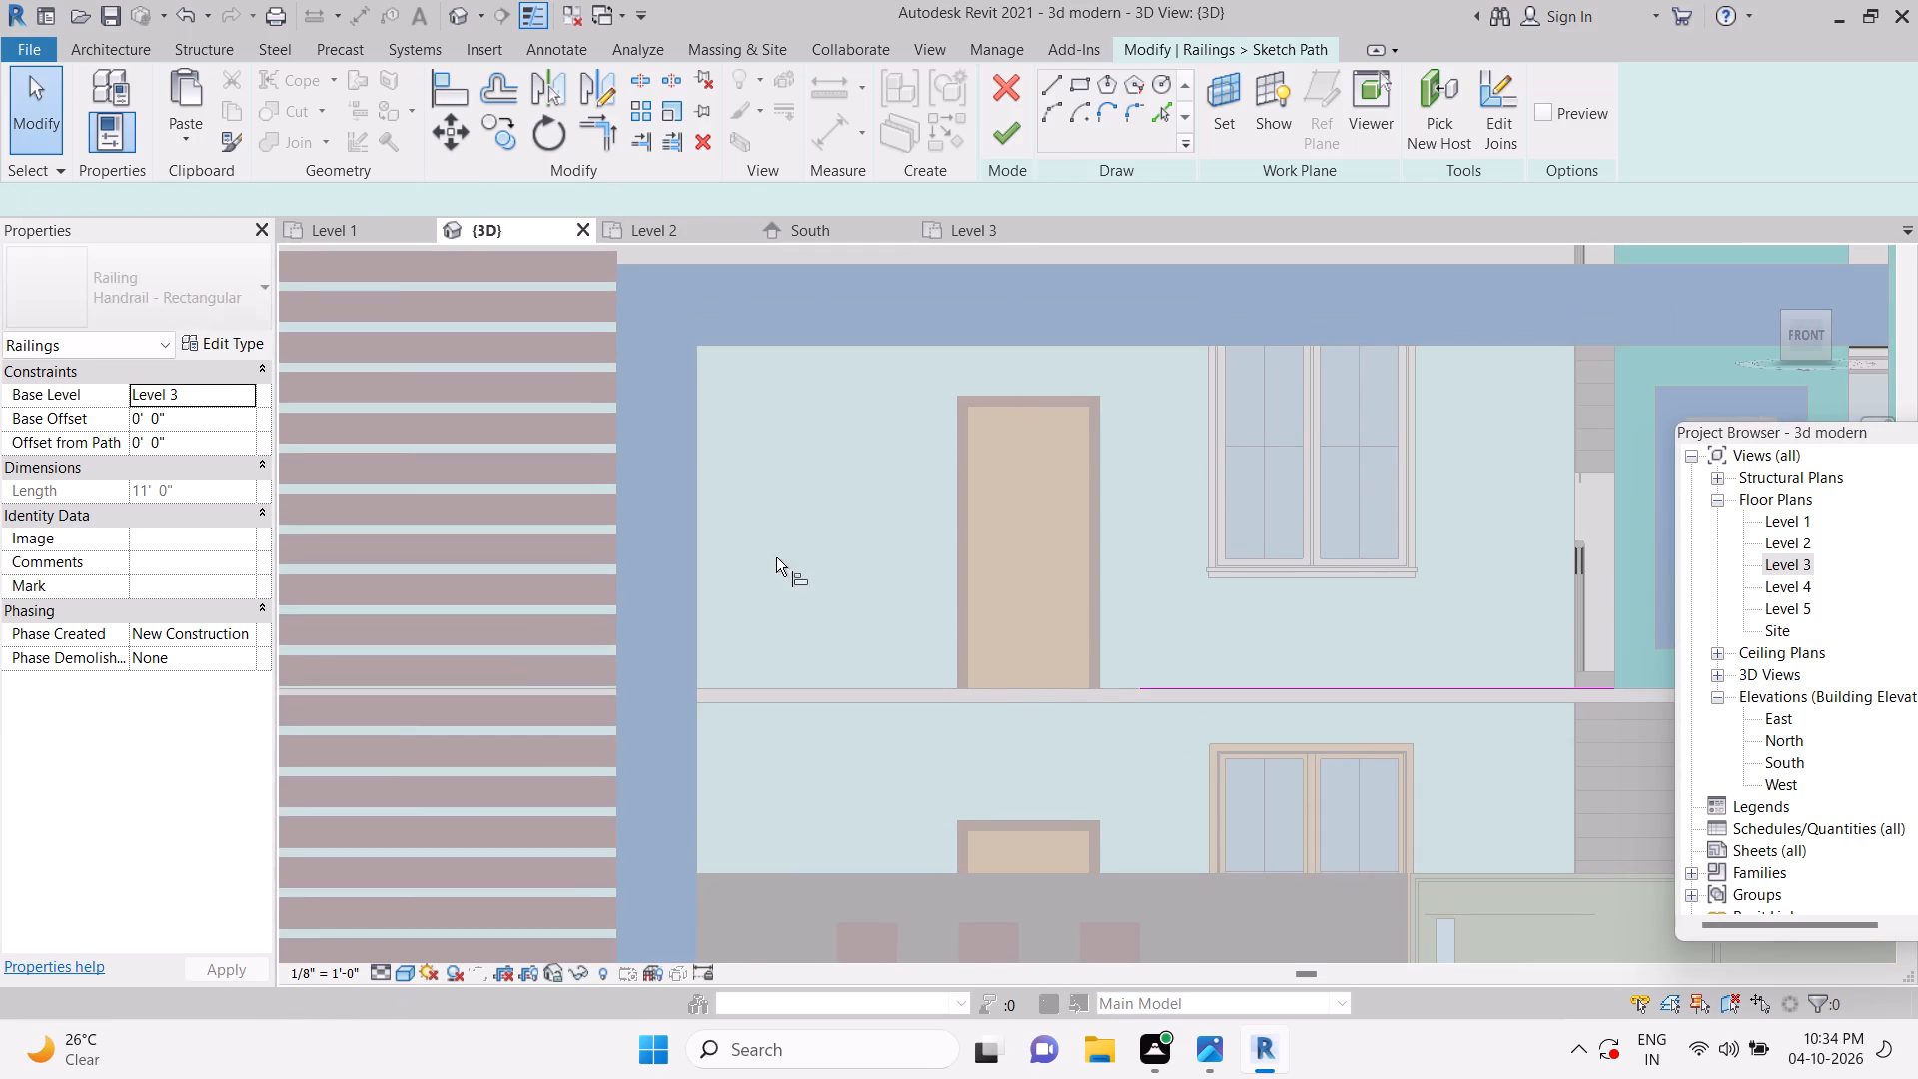
pyautogui.click(706, 613)
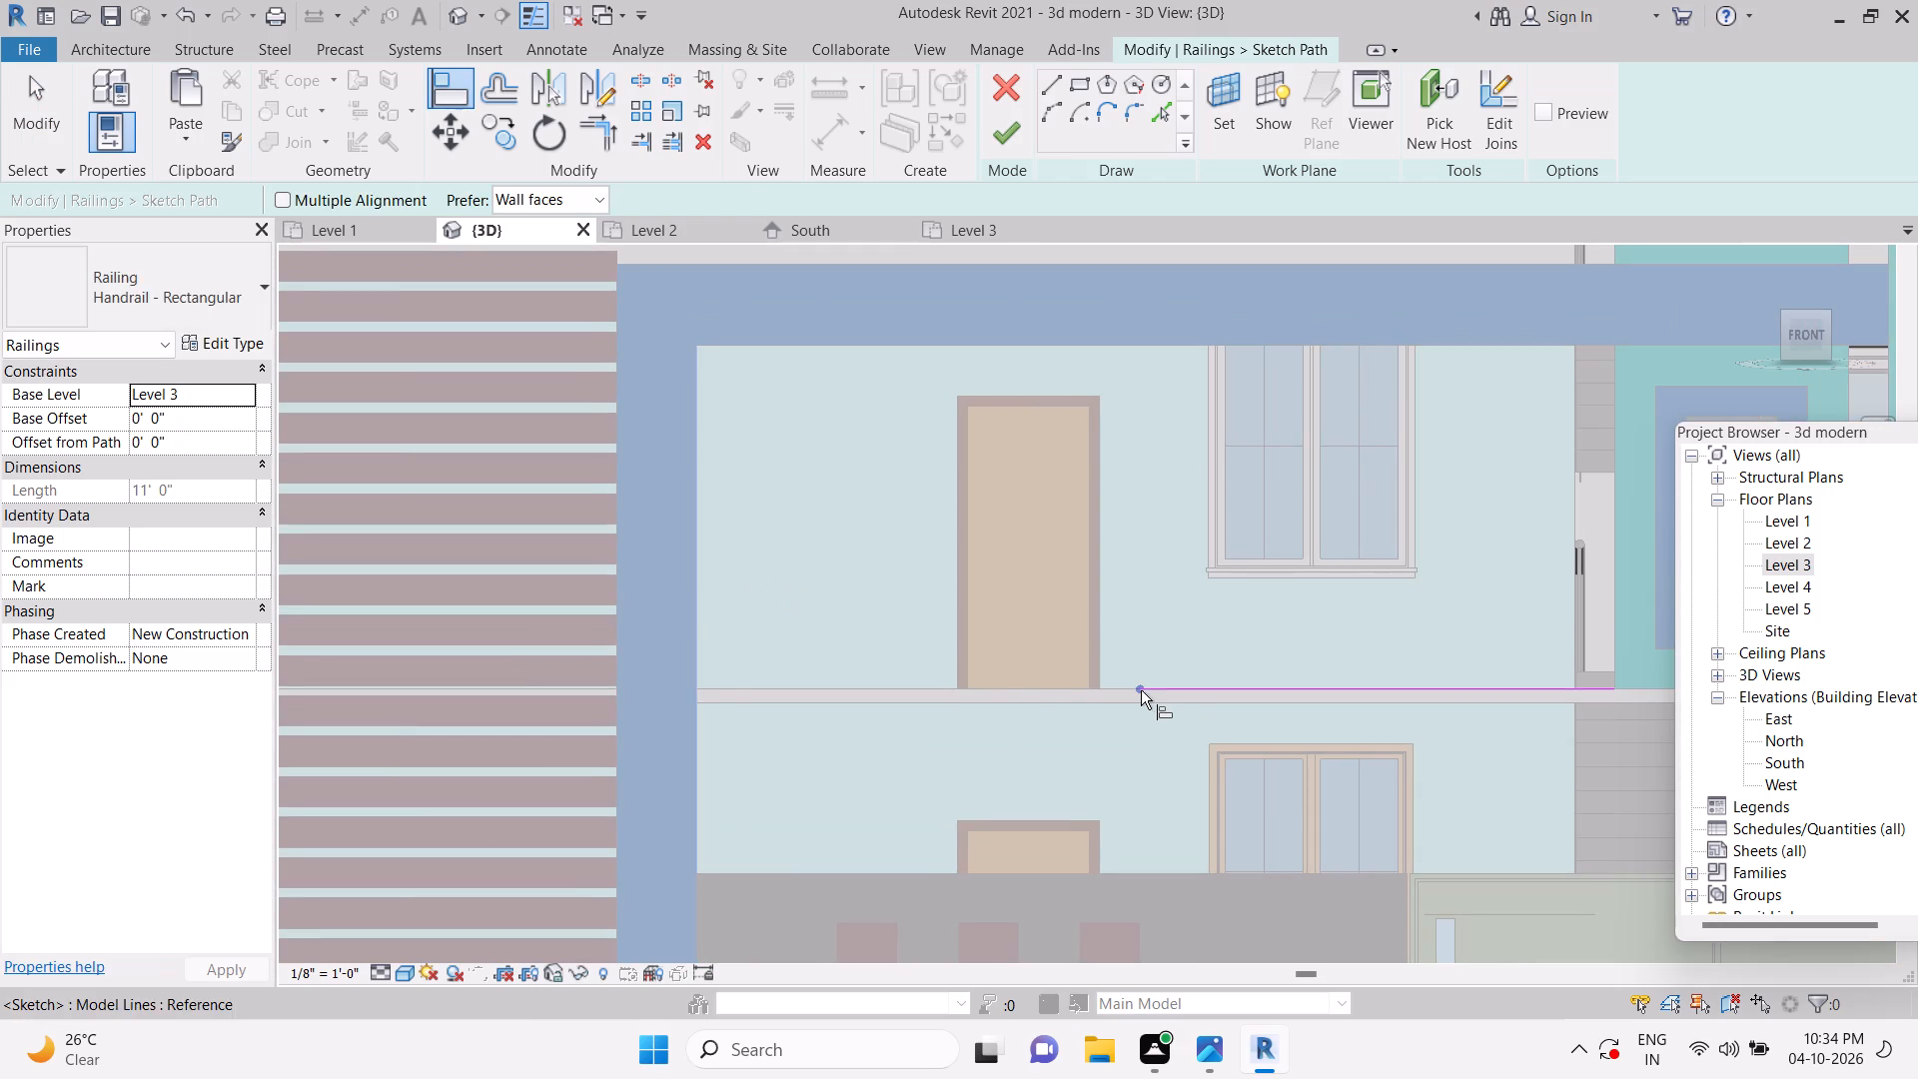
pyautogui.click(1141, 690)
pyautogui.press('Escape')
# Nudge the railing path five increments back toward the facade in the top view and finish the path edit.
pyautogui.scroll(-6, 1049, 556)
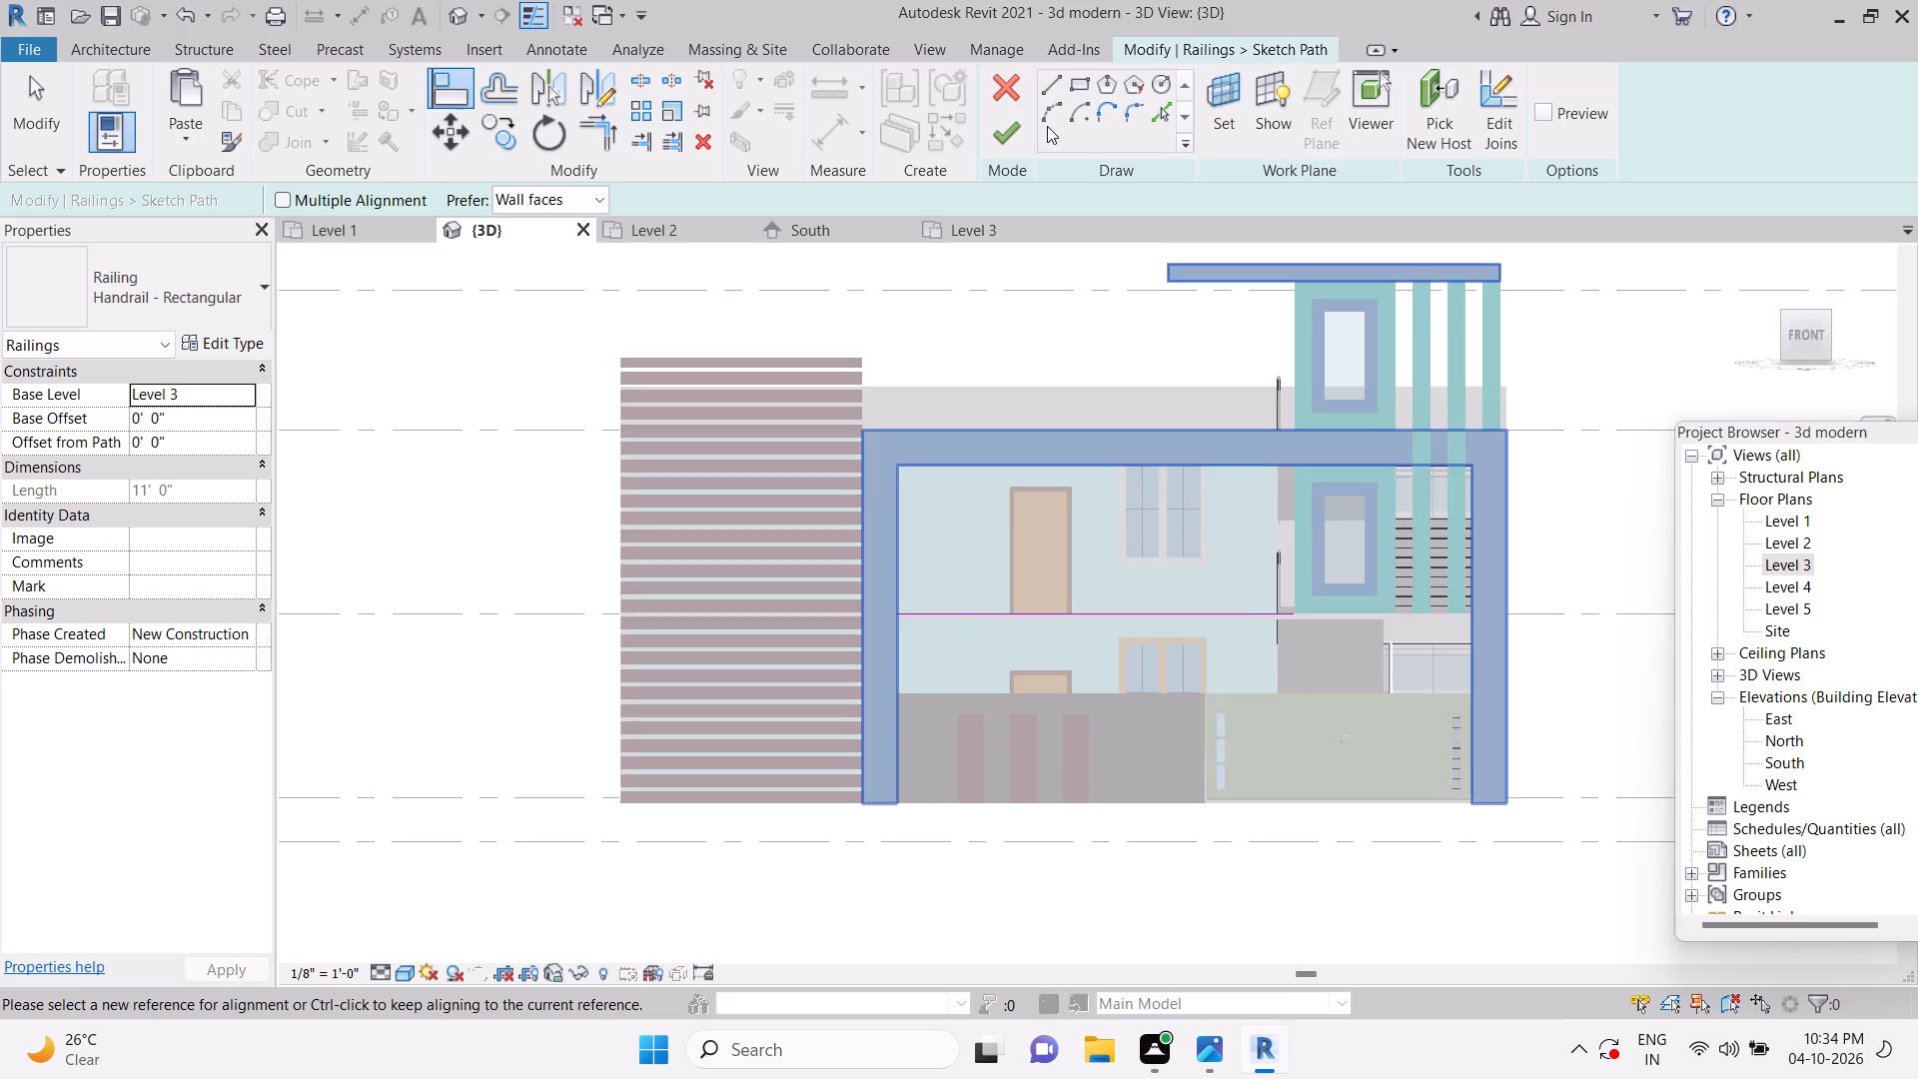
pyautogui.keyDown('shift'); pyautogui.middleClick(1327, 517); pyautogui.keyUp('shift')
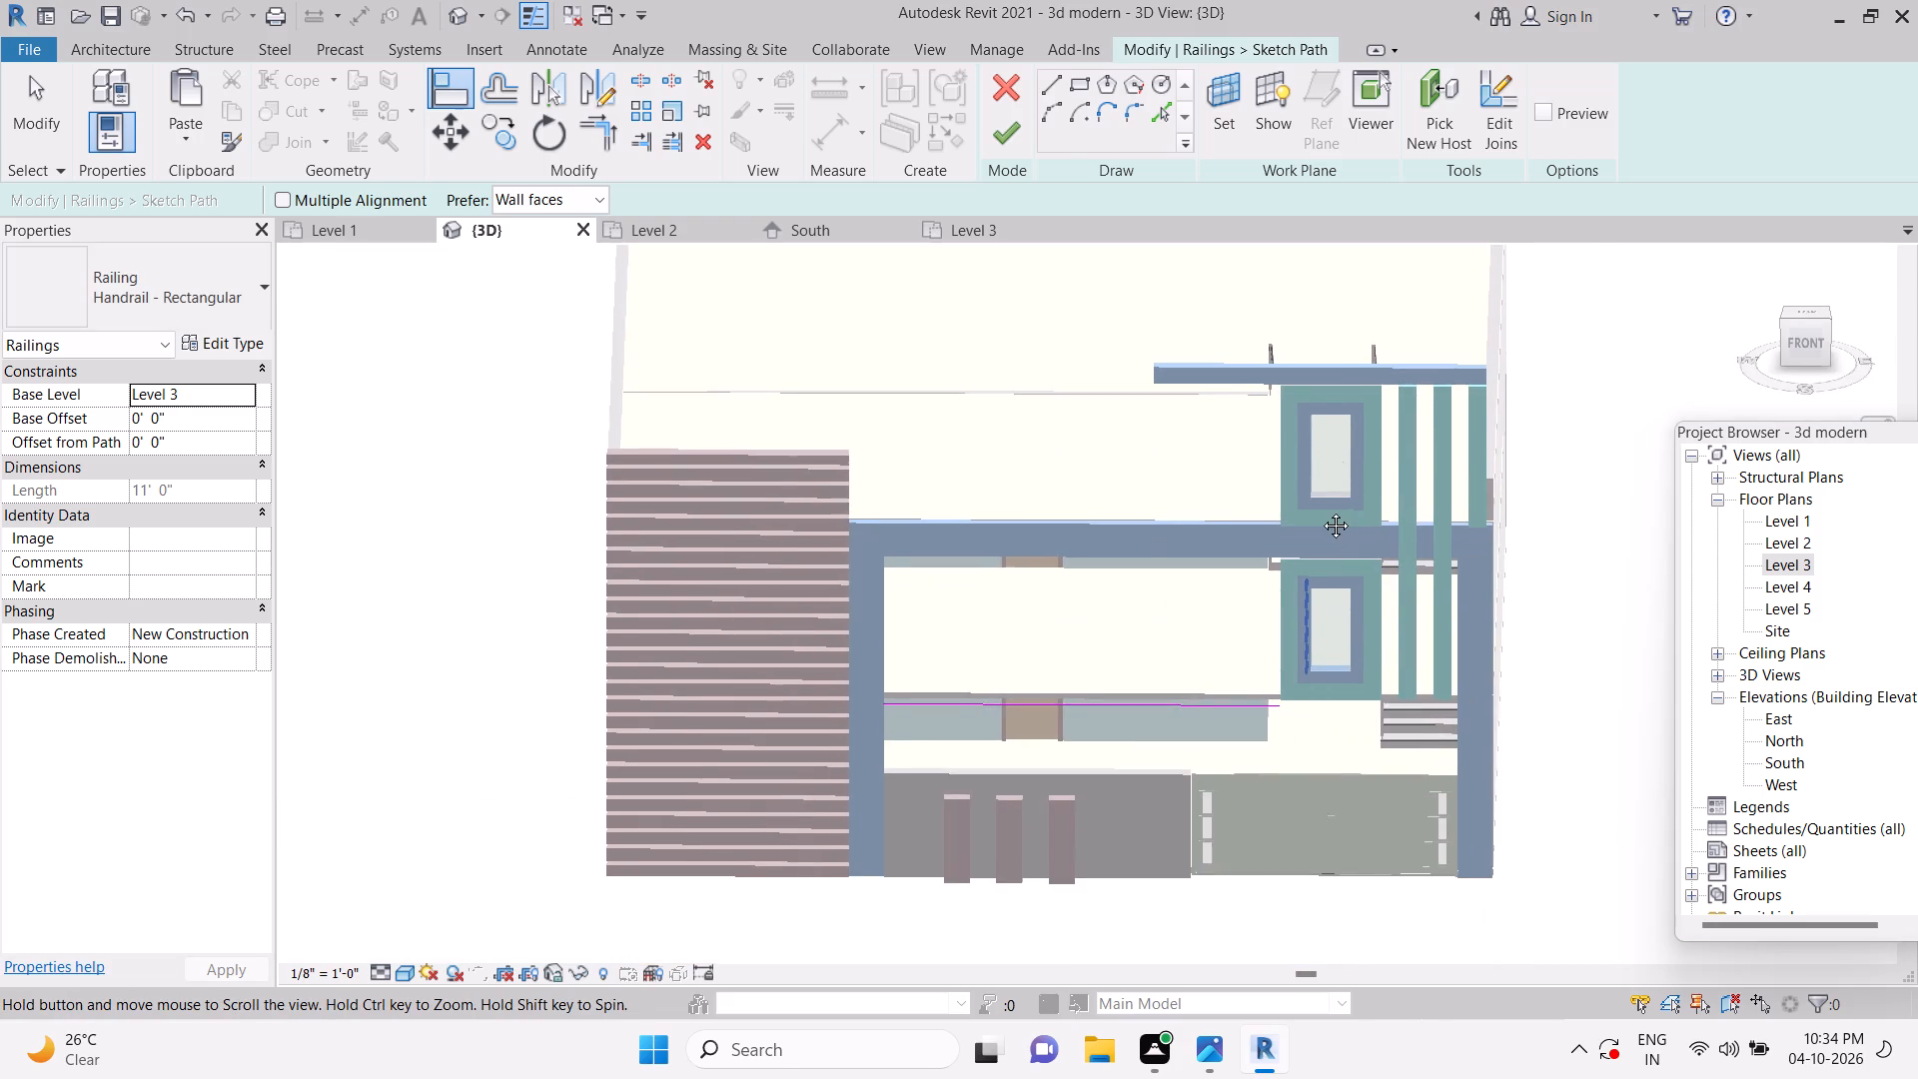
pyautogui.click(1805, 317)
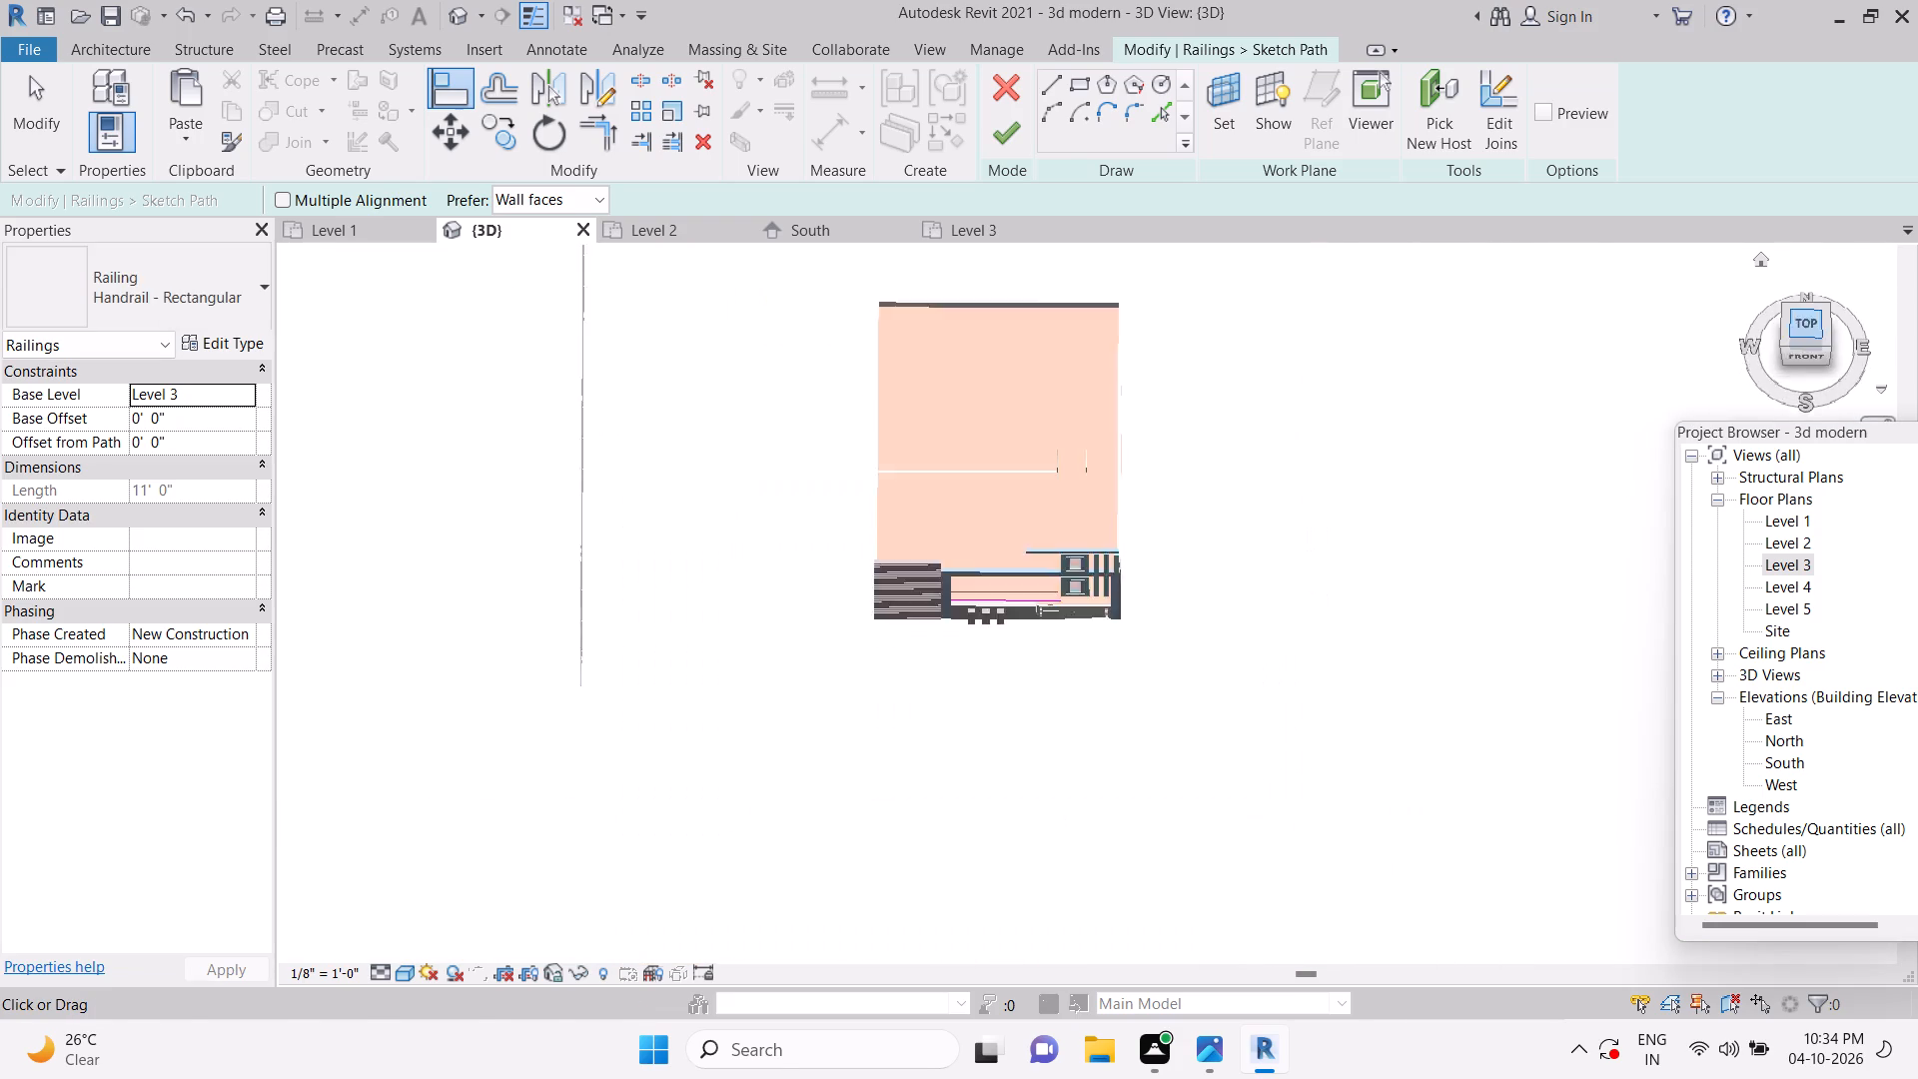
pyautogui.scroll(10, 1097, 855)
pyautogui.press('Escape')
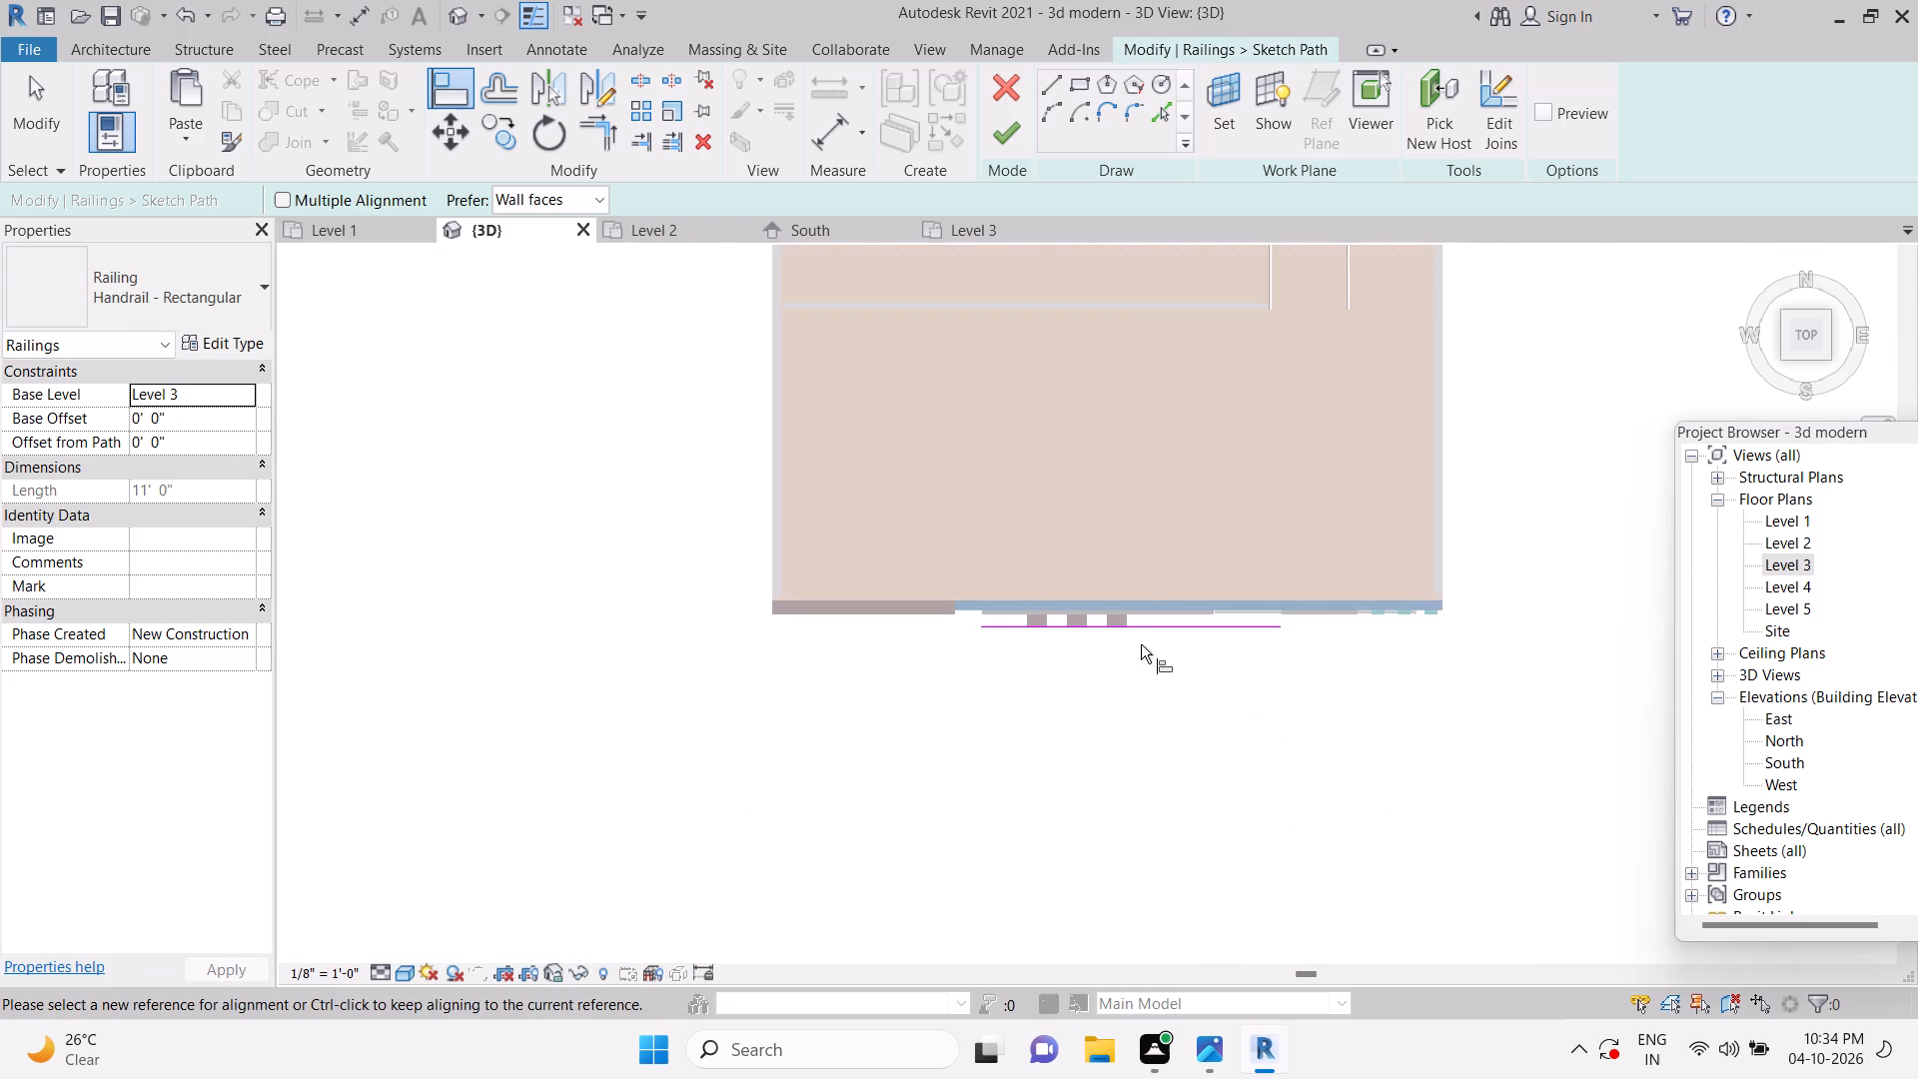
pyautogui.click(1146, 634)
pyautogui.scroll(5, 1148, 633)
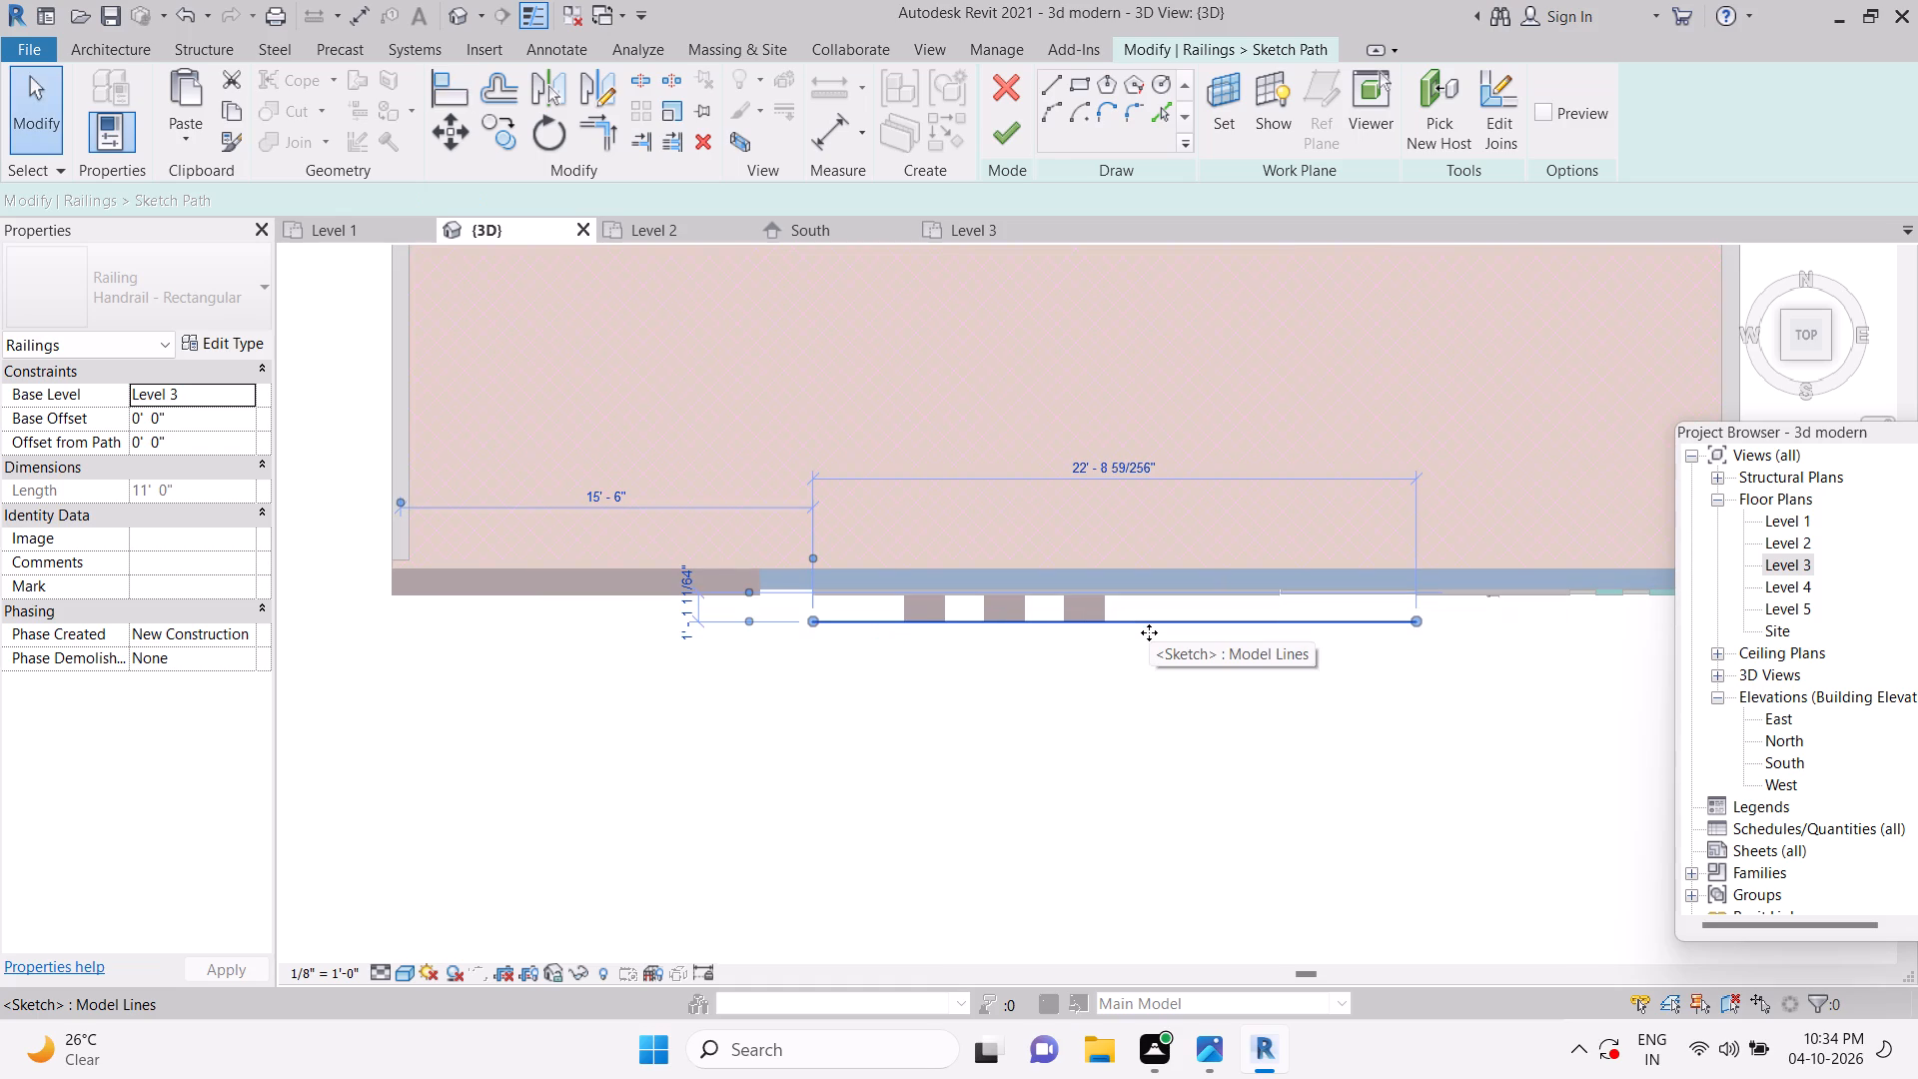
pyautogui.press('Up')
pyautogui.press('Up')
pyautogui.press('Up')
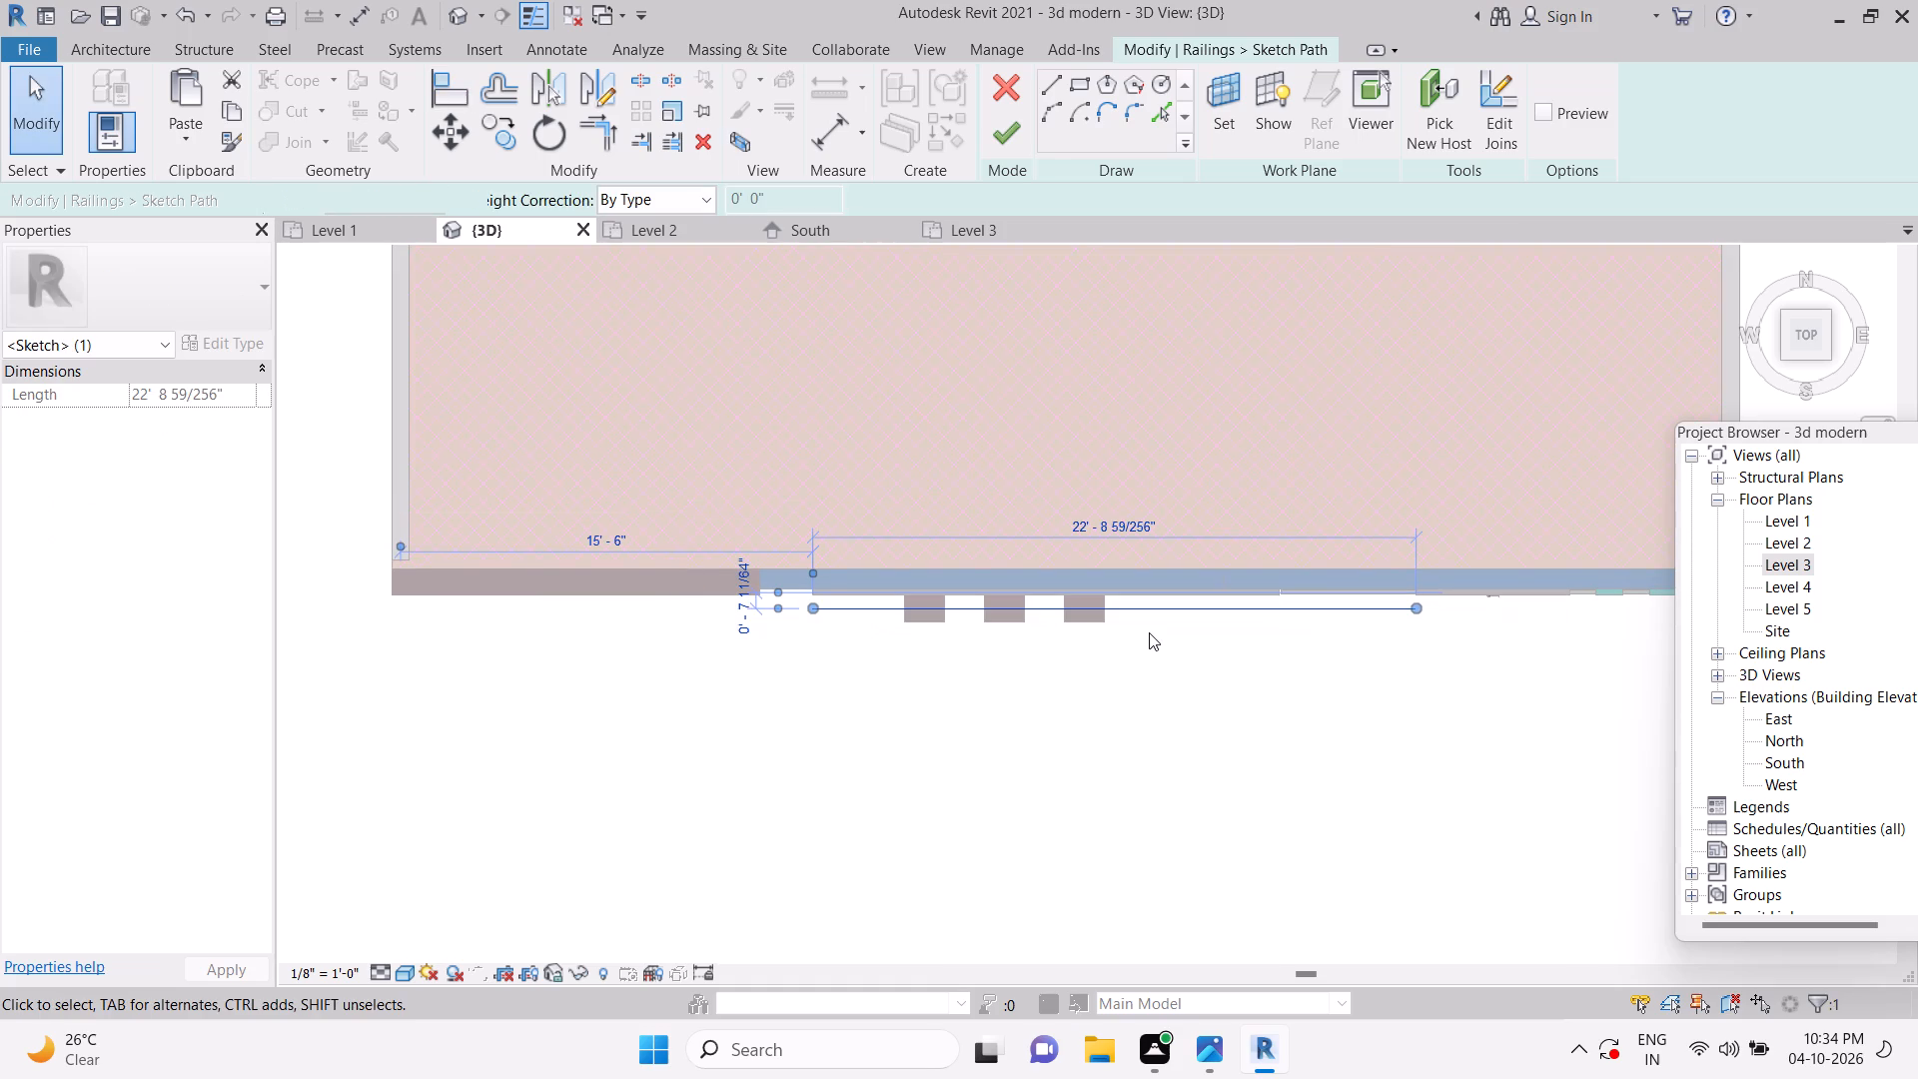
pyautogui.press('Up')
pyautogui.press('Up')
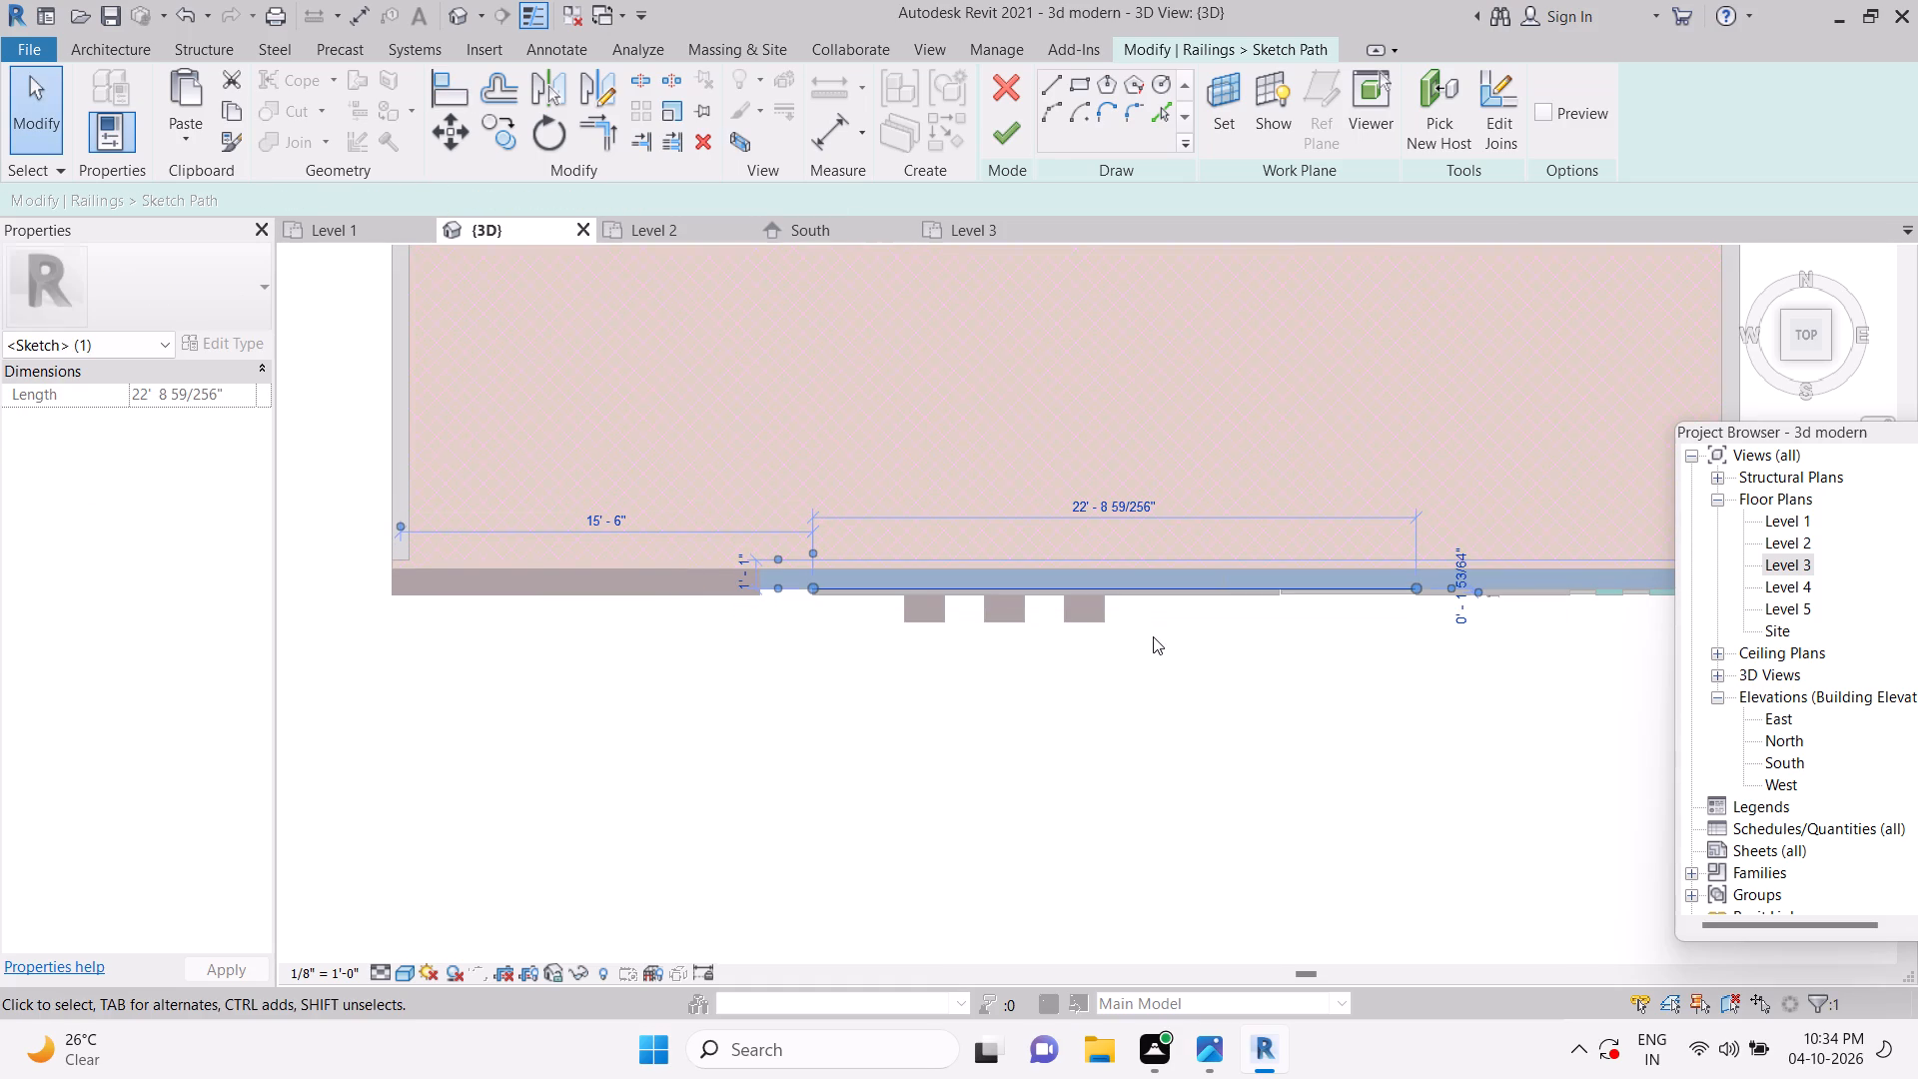
pyautogui.press('Escape')
pyautogui.click(1013, 139)
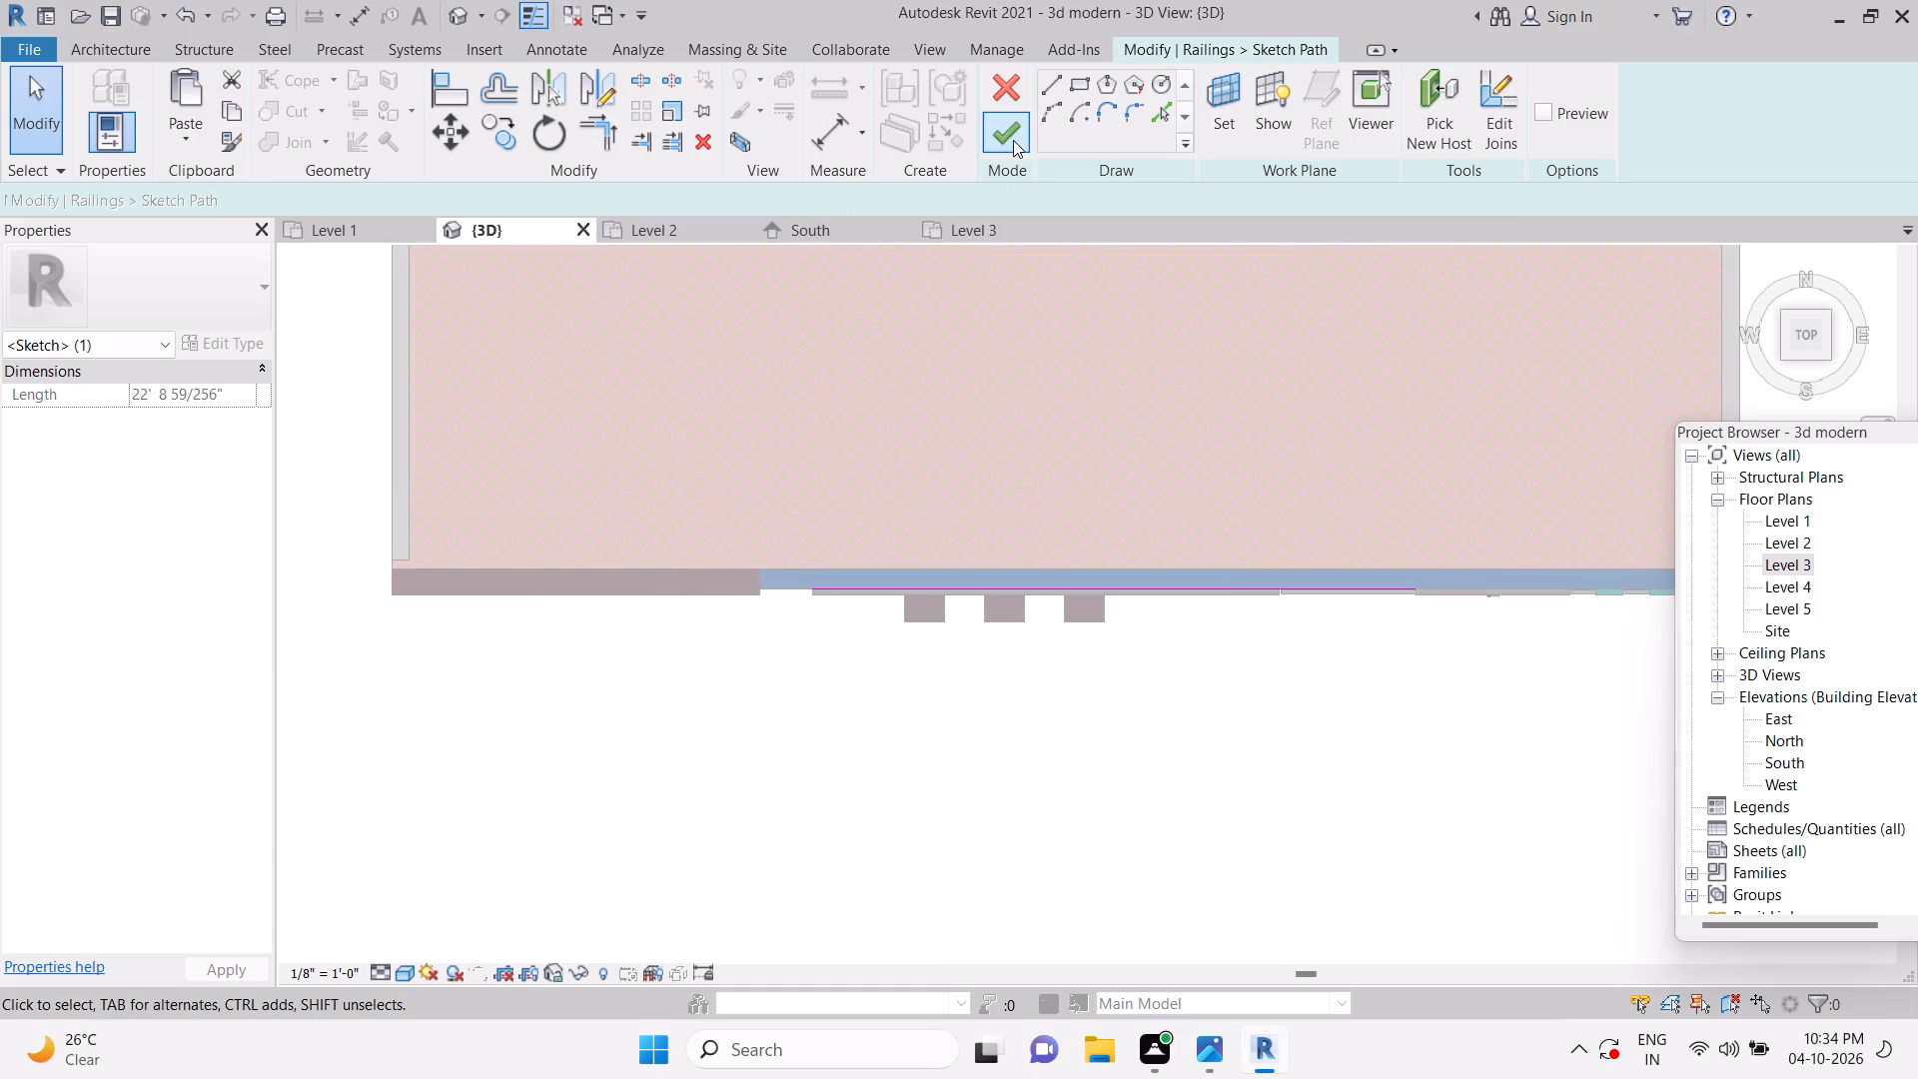
pyautogui.press('Escape')
pyautogui.scroll(-2, 1201, 705)
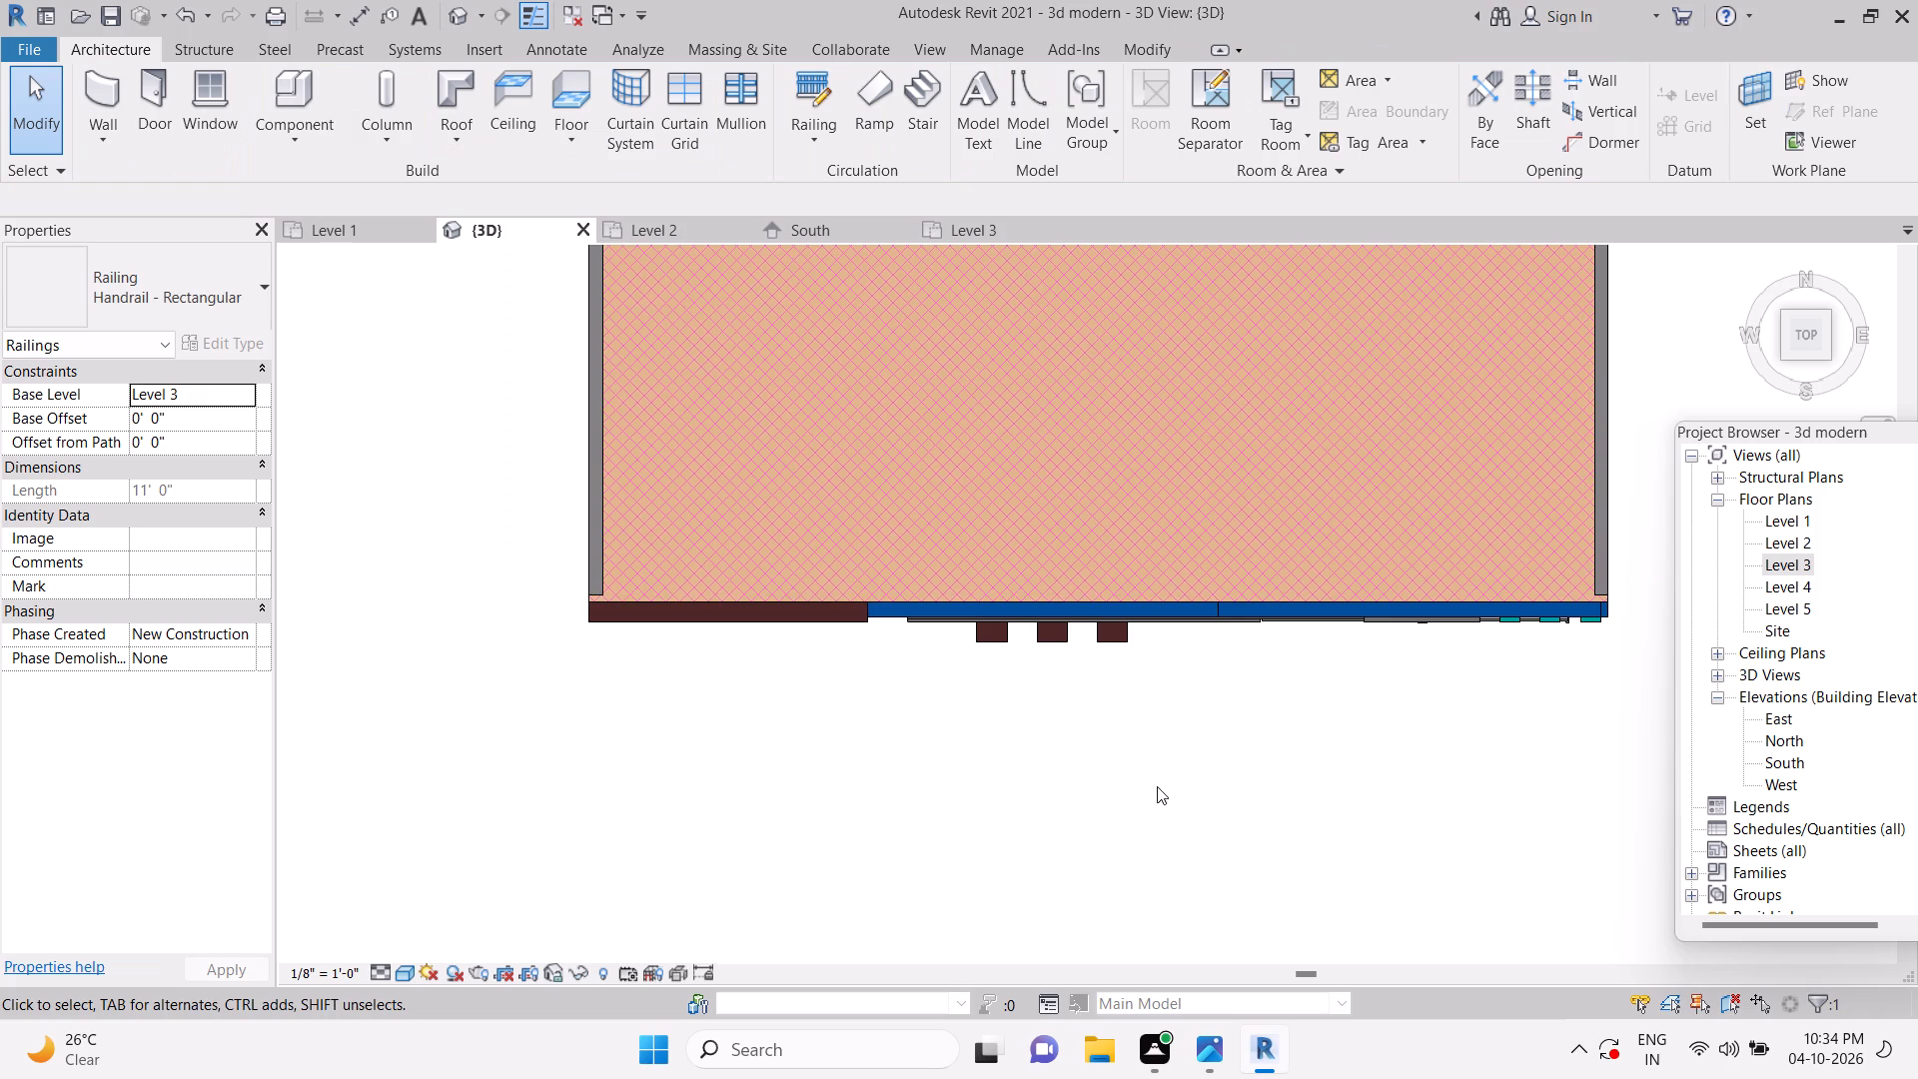
# Change the Level 3 balcony railing's type to Glass Panel - Bottom Fill.
pyautogui.keyDown('shift'); pyautogui.moveTo(1263, 758); pyautogui.dragTo(1247, 393, button='middle'); pyautogui.keyUp('shift')
pyautogui.keyDown('shift'); pyautogui.moveTo(1205, 709); pyautogui.dragTo(1178, 857, button='middle'); pyautogui.keyUp('shift')
pyautogui.scroll(-2, 1178, 858)
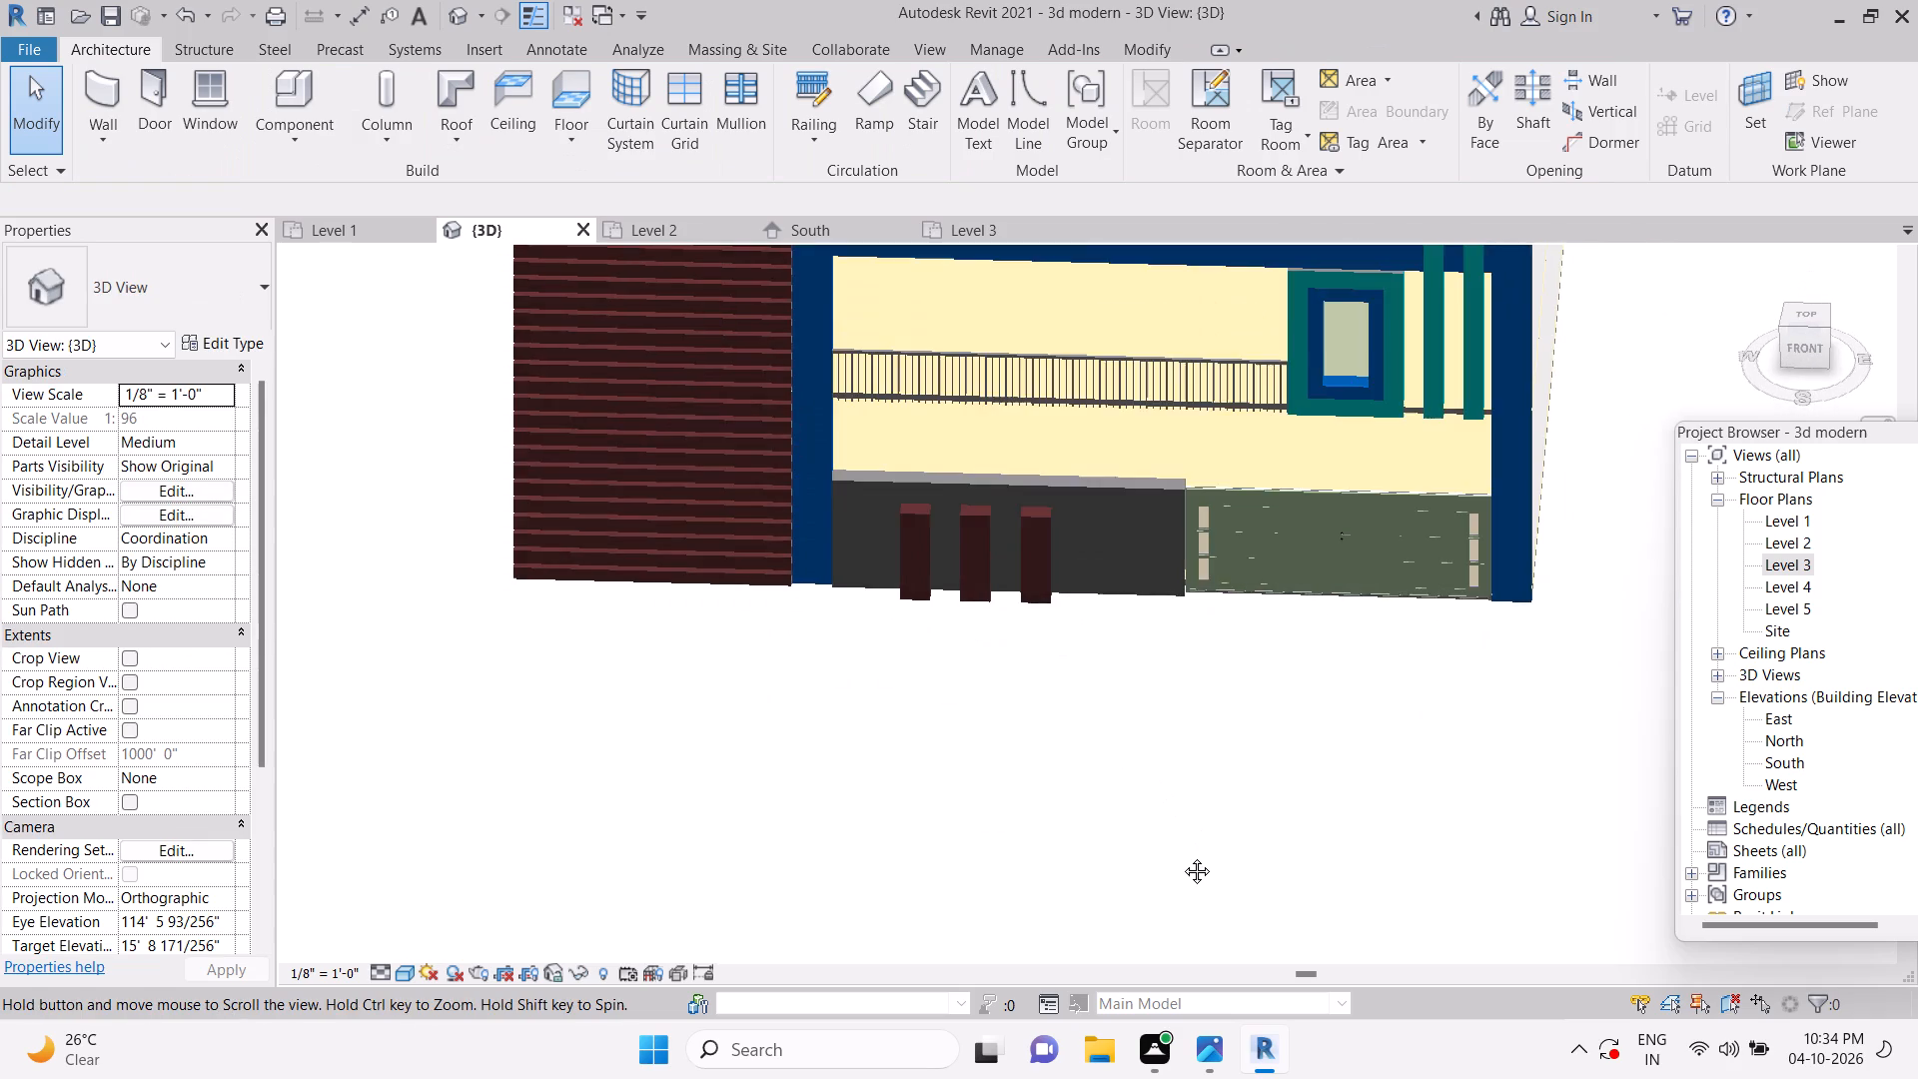
pyautogui.scroll(-4, 1182, 856)
pyautogui.keyDown('shift'); pyautogui.moveTo(1278, 829); pyautogui.dragTo(1259, 598, button='middle'); pyautogui.keyUp('shift')
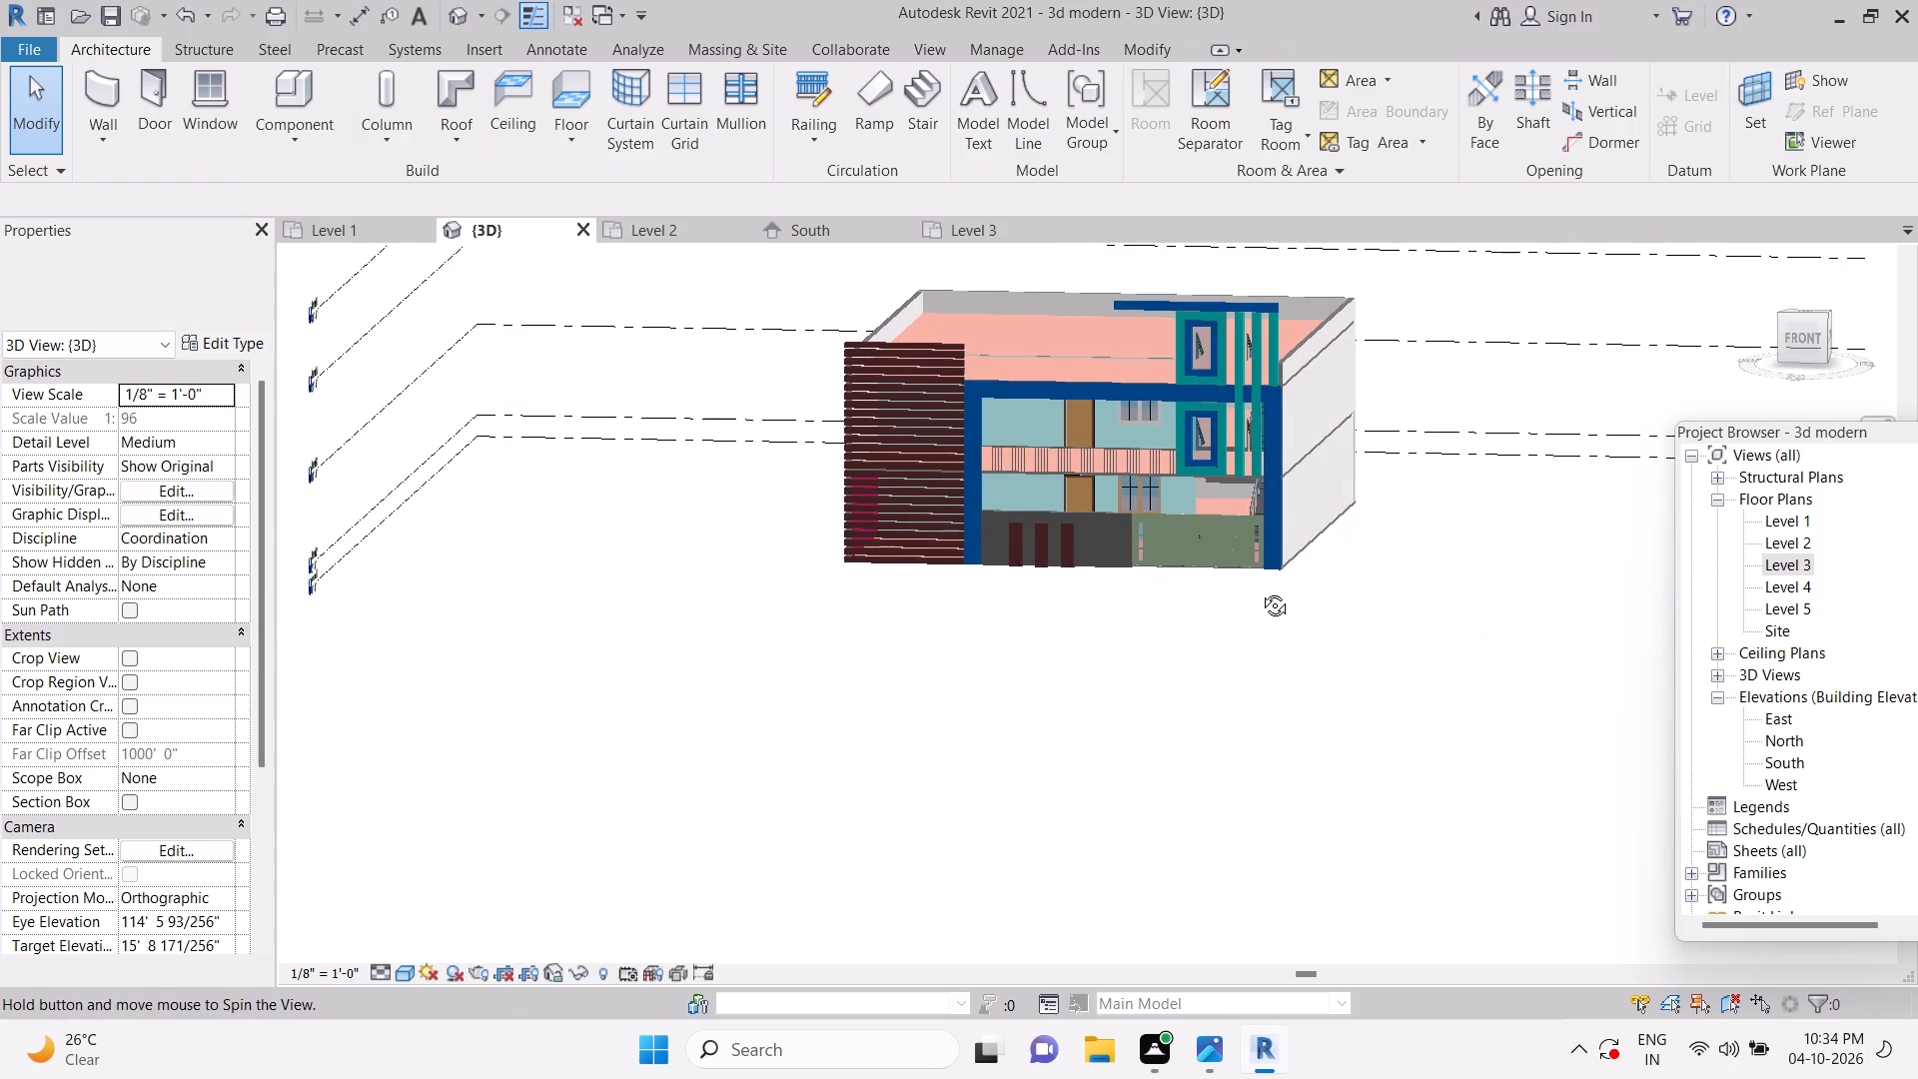
pyautogui.keyDown('shift'); pyautogui.moveTo(1309, 662); pyautogui.dragTo(1260, 705, button='middle'); pyautogui.keyUp('shift')
pyautogui.press('Escape')
pyautogui.press('Escape')
pyautogui.scroll(4, 930, 490)
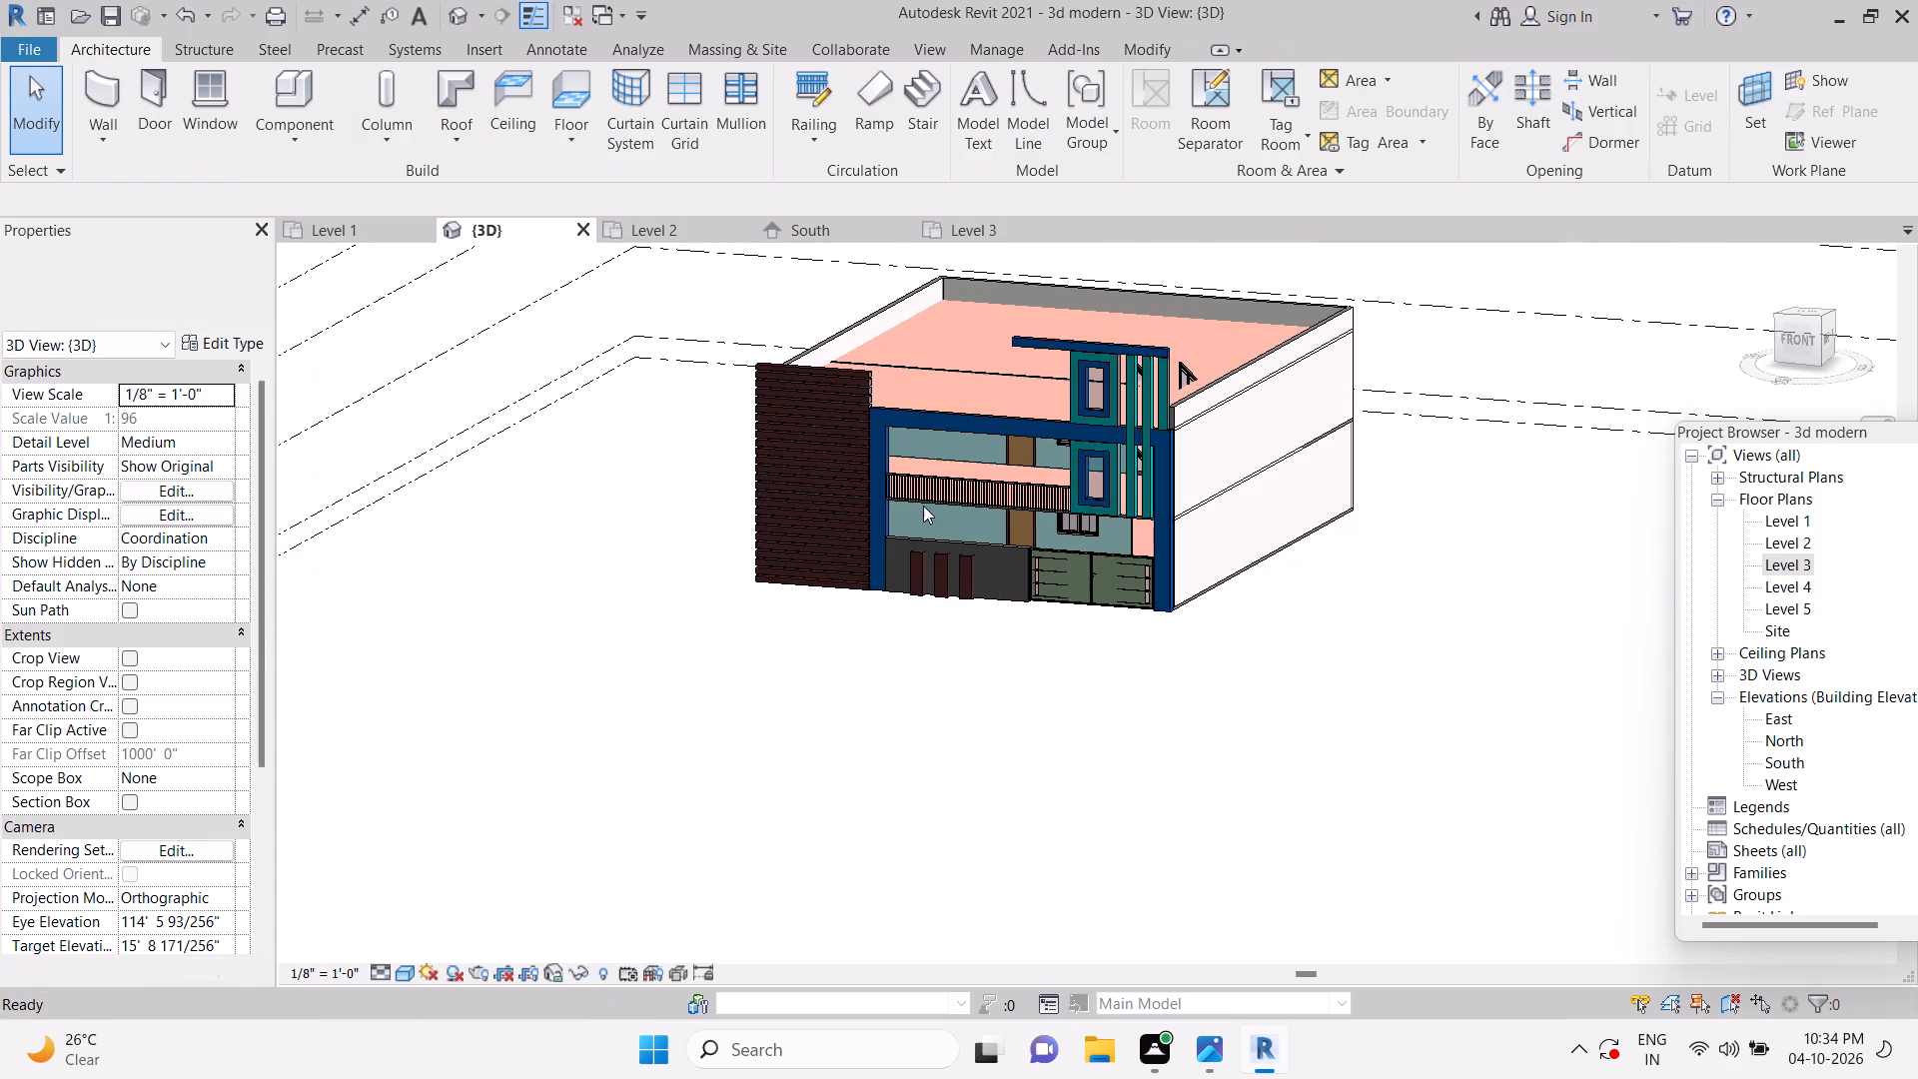
pyautogui.click(936, 477)
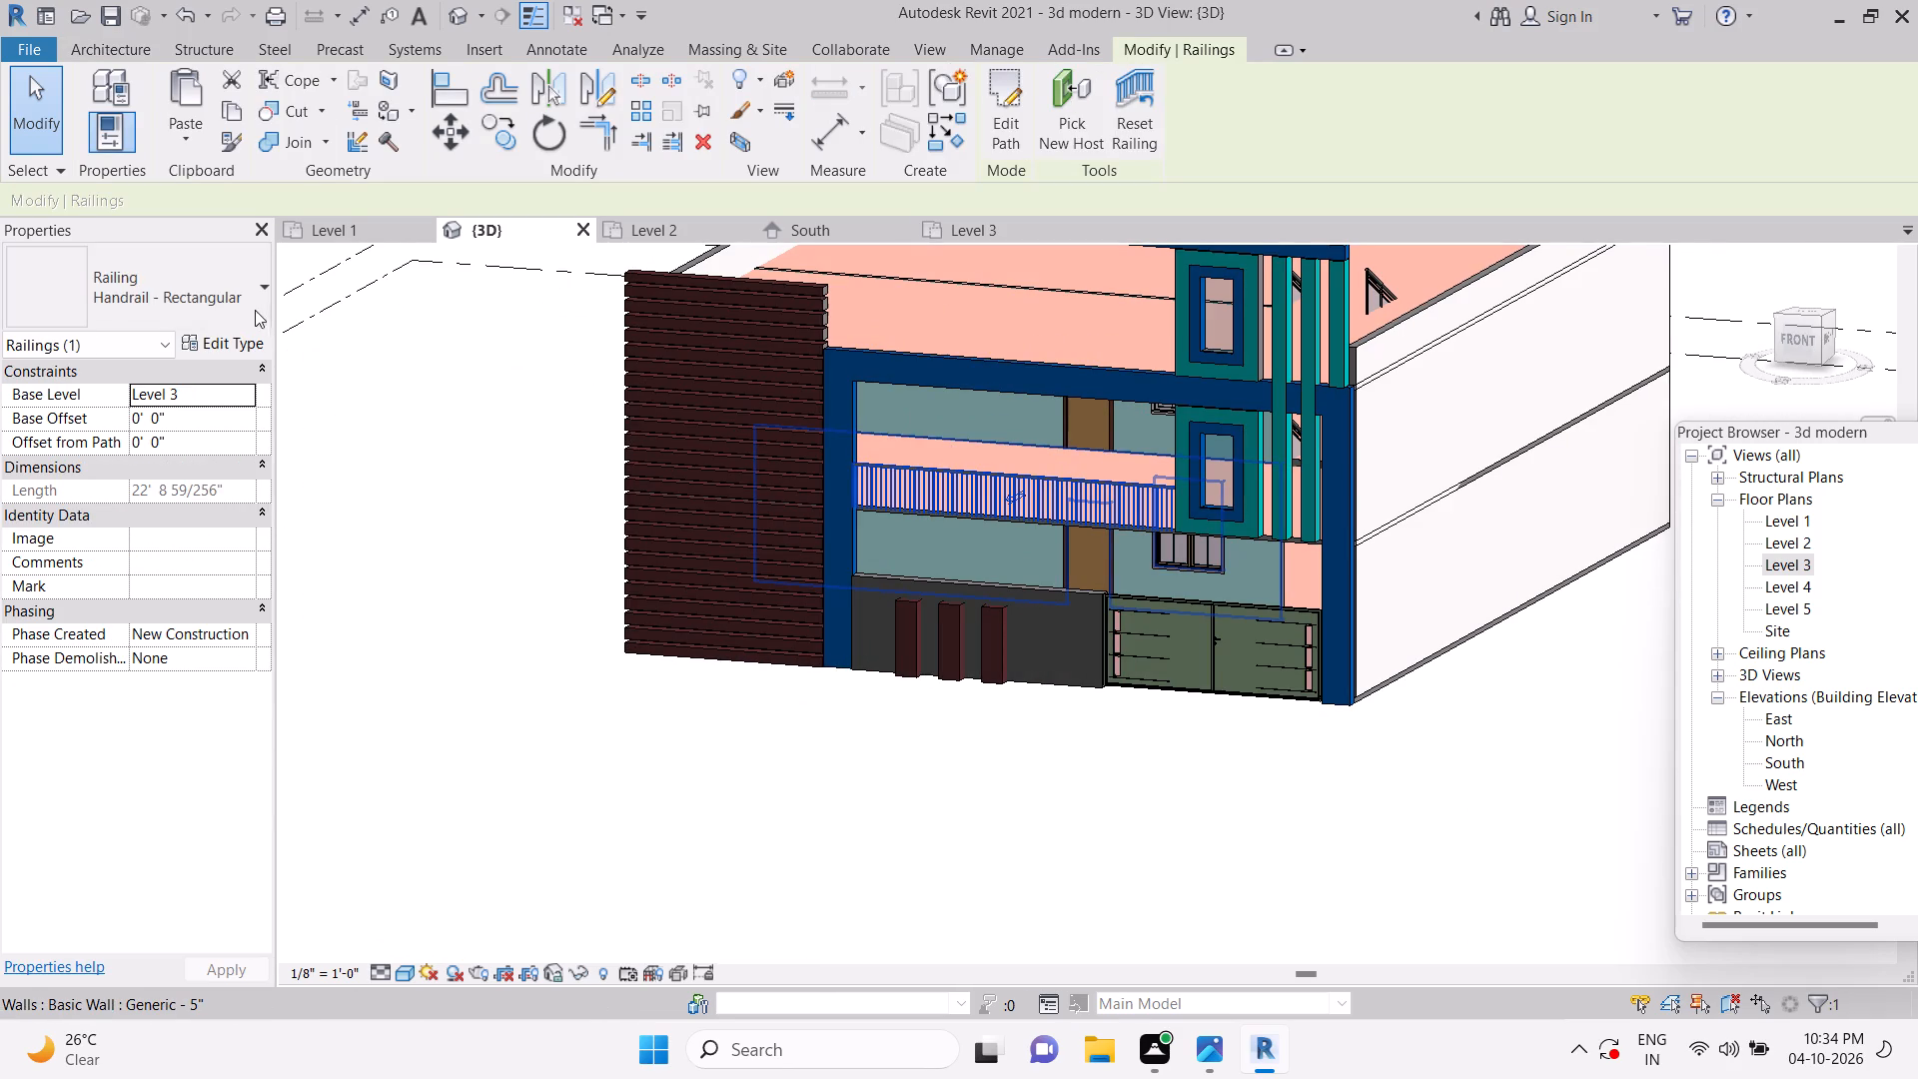
pyautogui.click(249, 310)
pyautogui.click(164, 413)
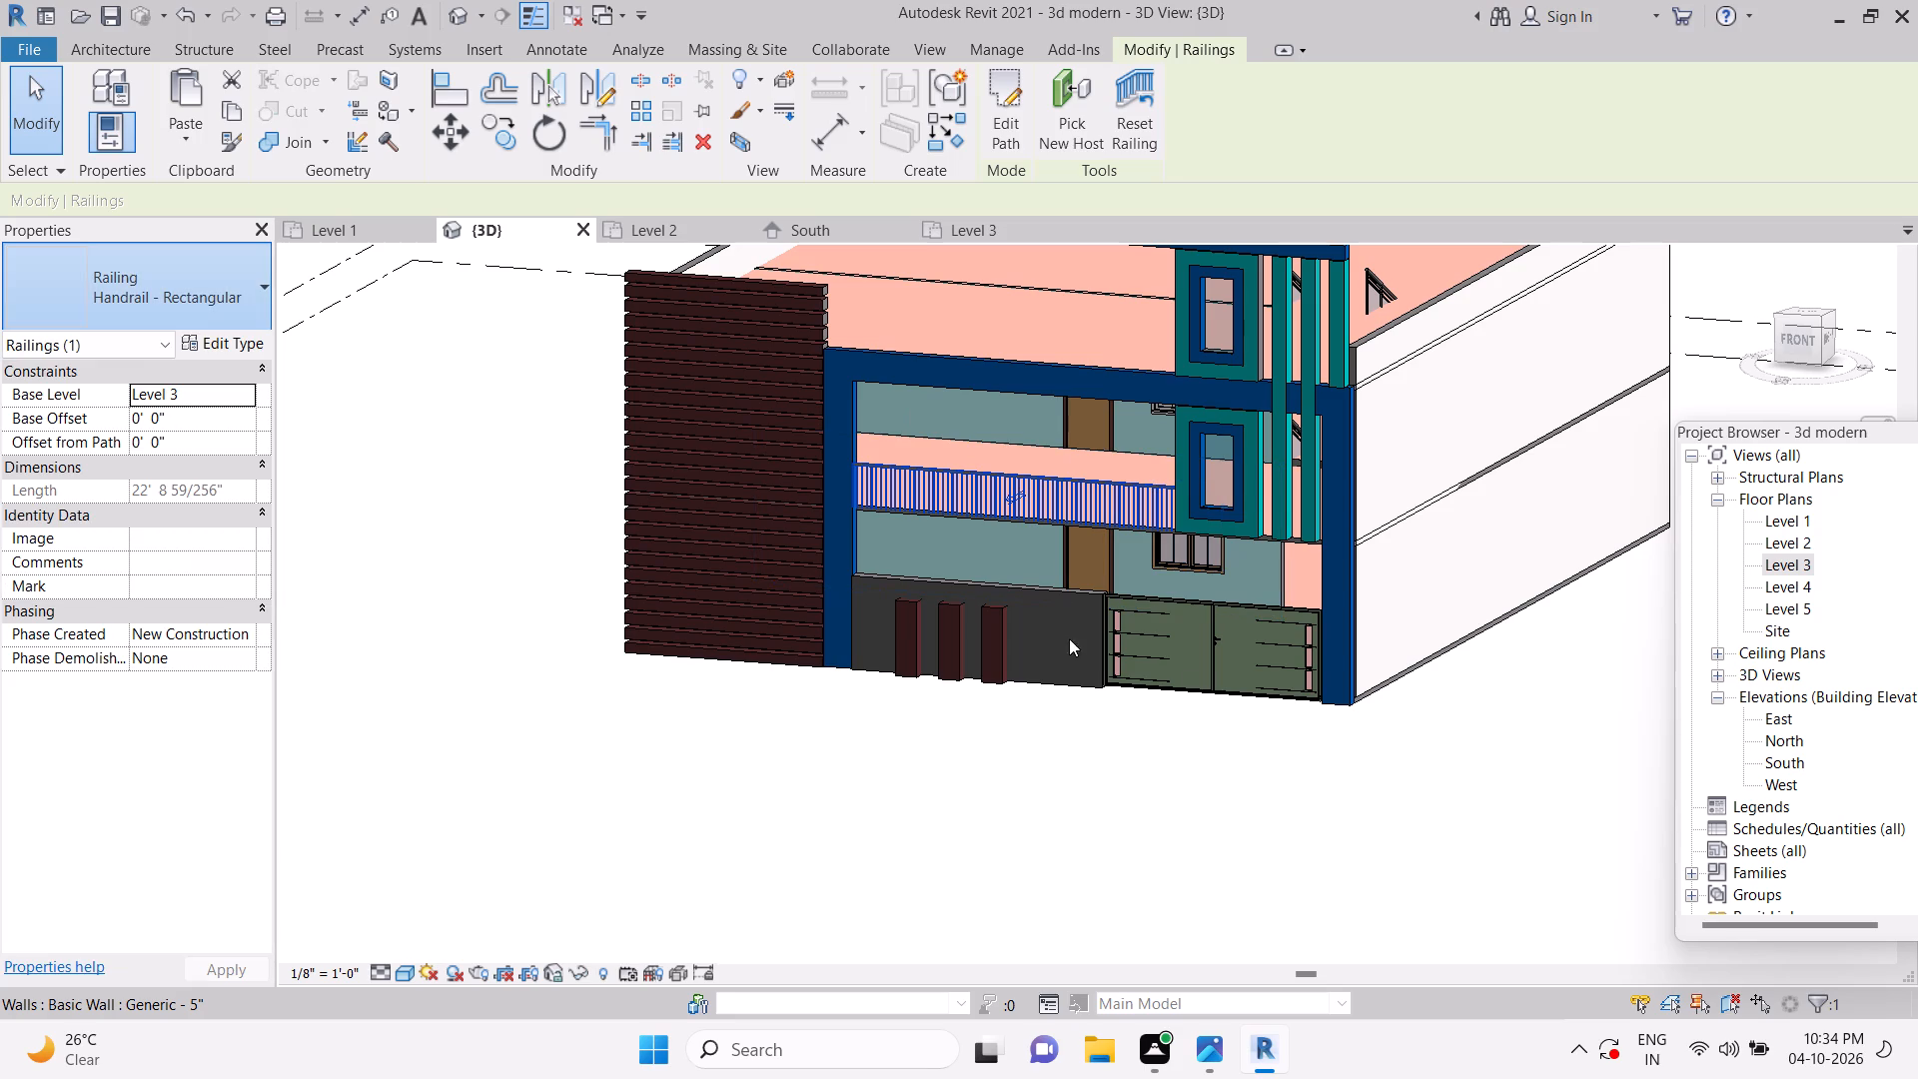
pyautogui.press('Escape')
pyautogui.press('Escape')
pyautogui.scroll(-3, 1132, 706)
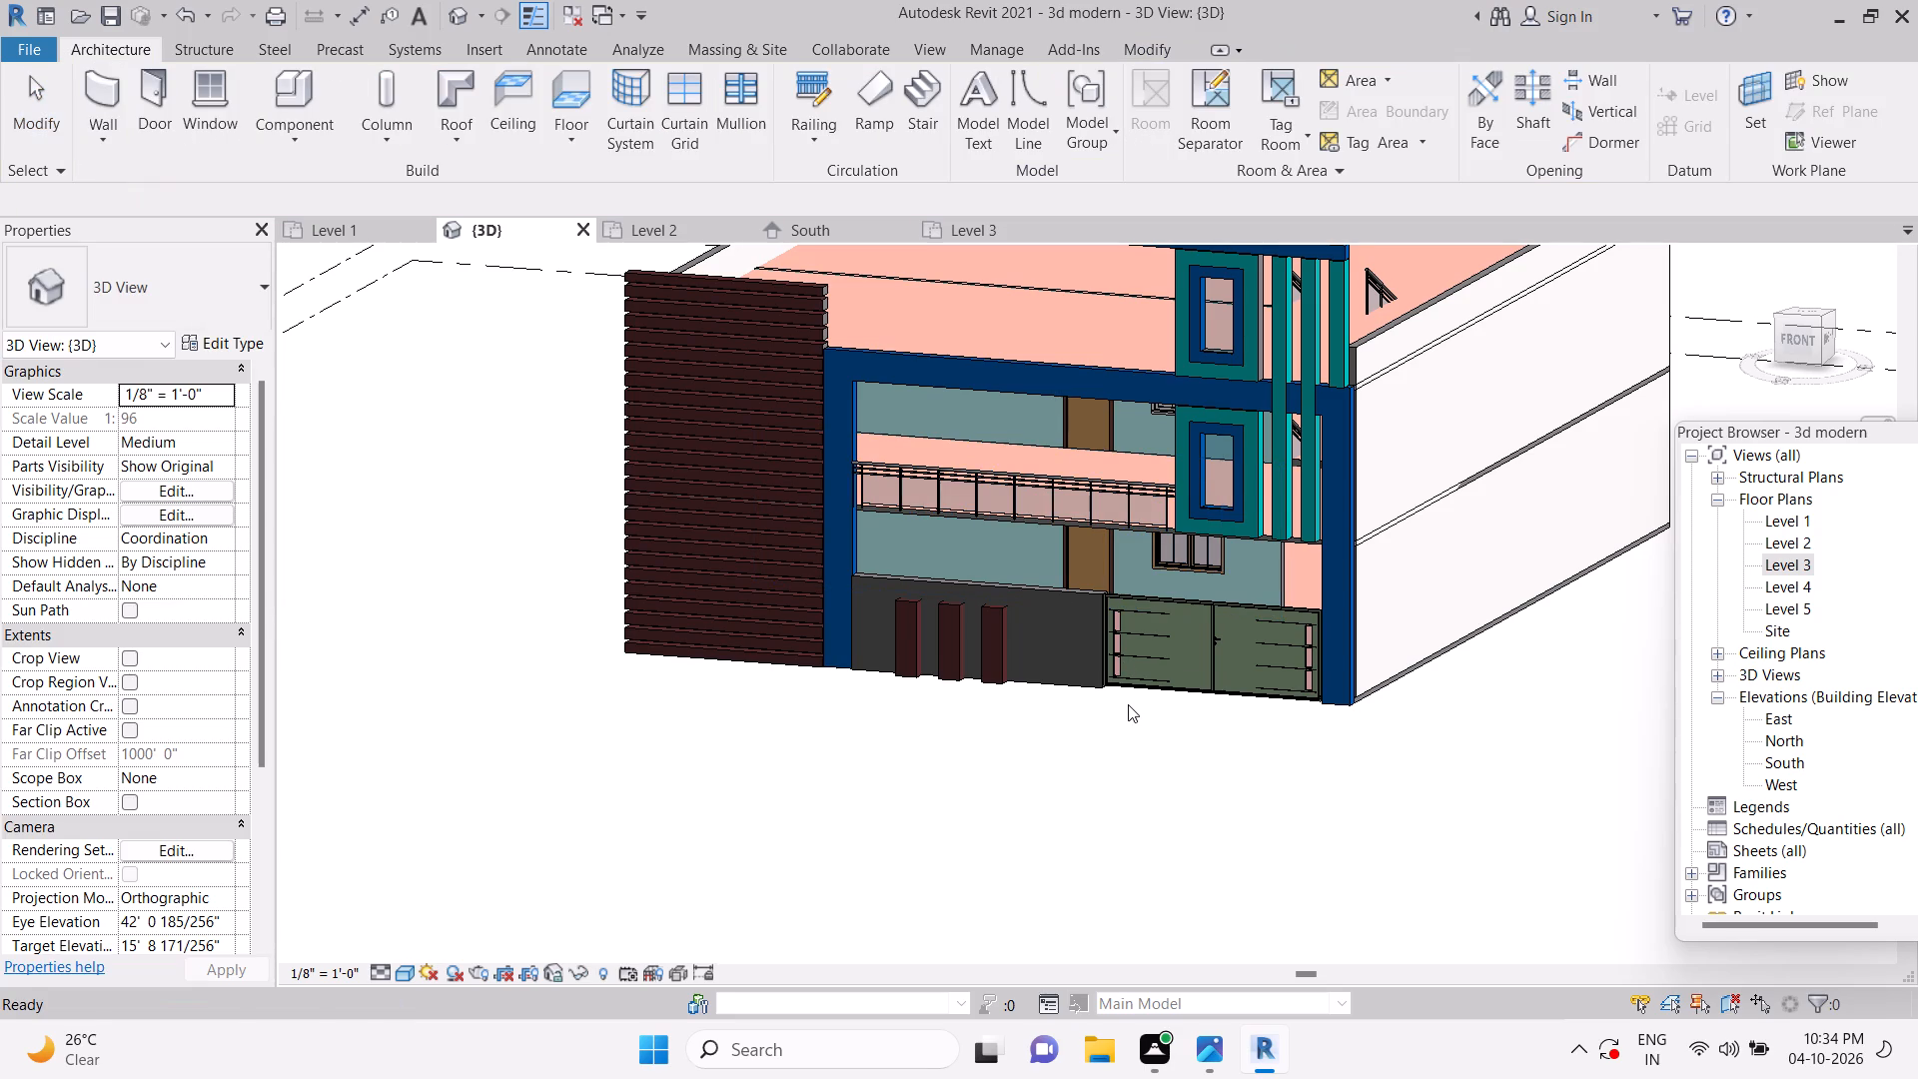
# Save the project with the 3D view facing the front of the house.
pyautogui.click(1795, 337)
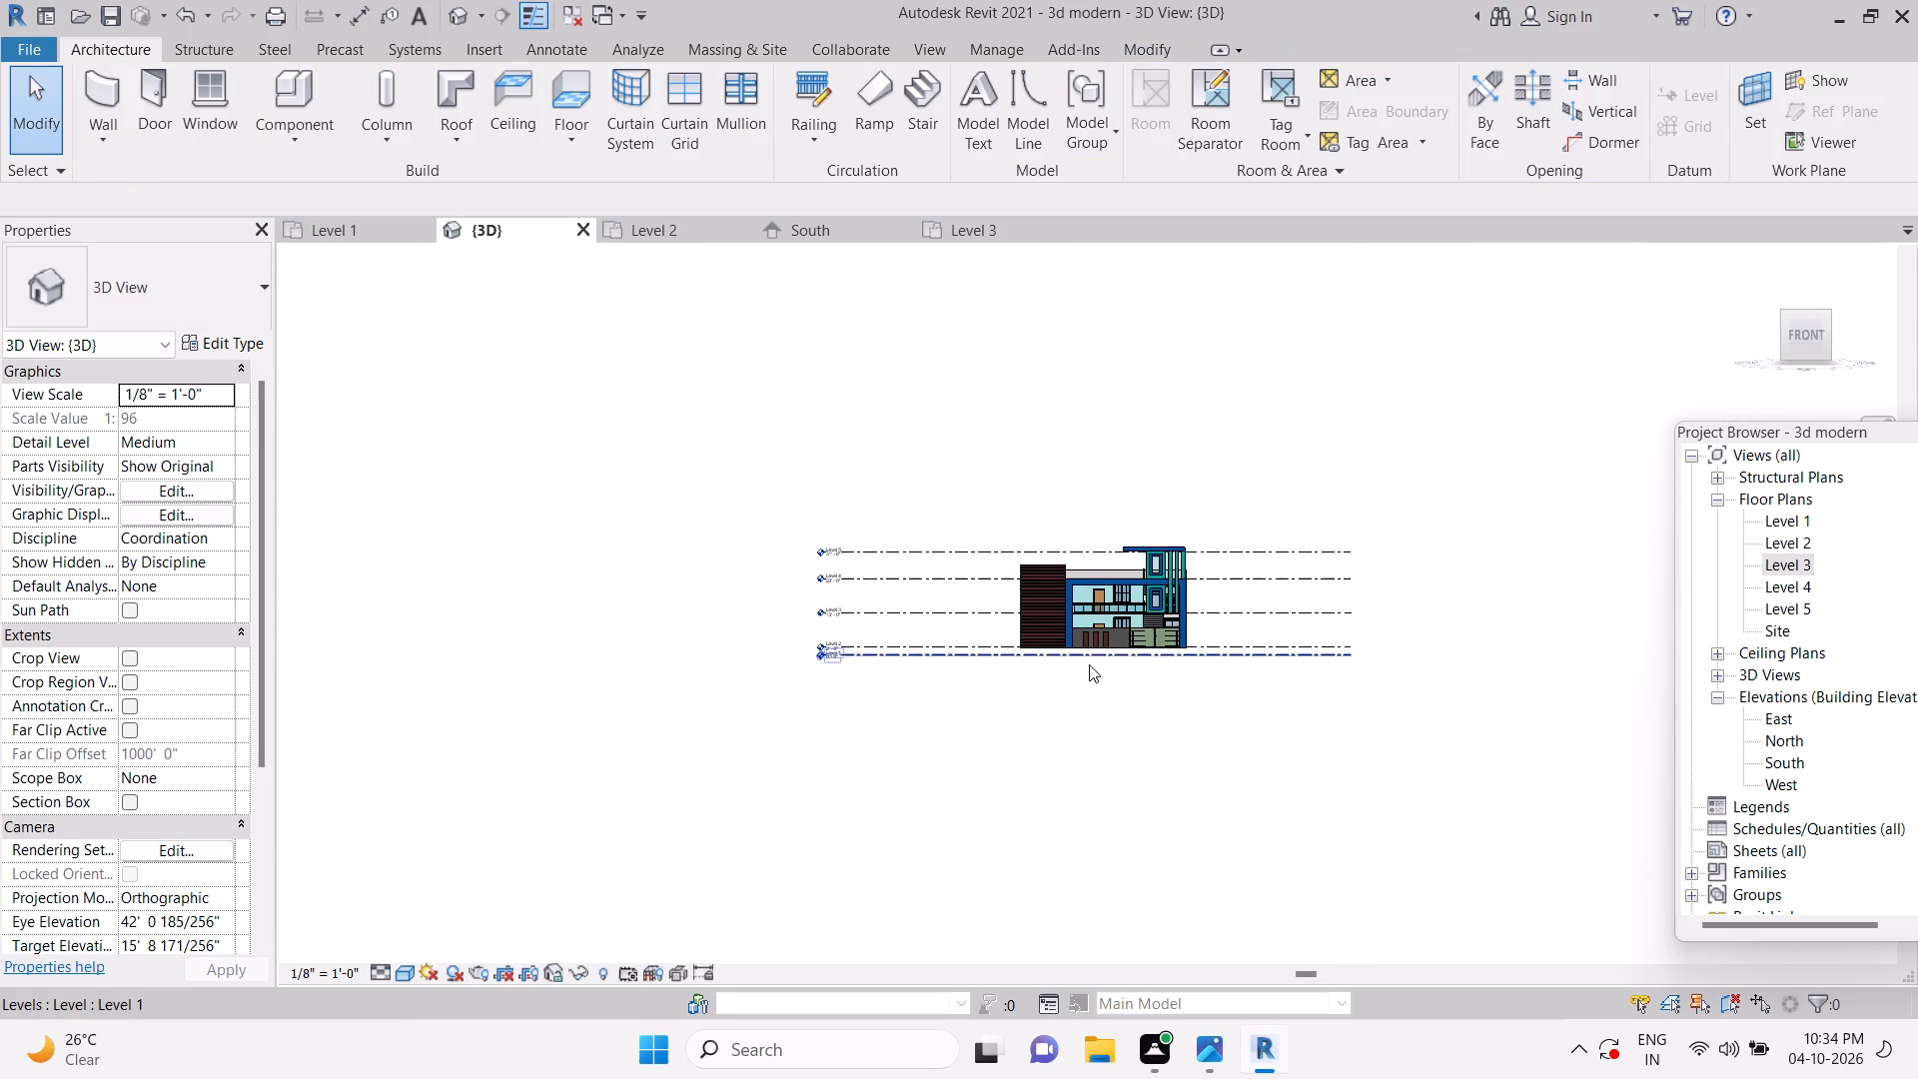
pyautogui.scroll(9, 1089, 664)
pyautogui.scroll(3, 1196, 570)
pyautogui.moveTo(1197, 630); pyautogui.dragTo(1122, 708, button='middle')
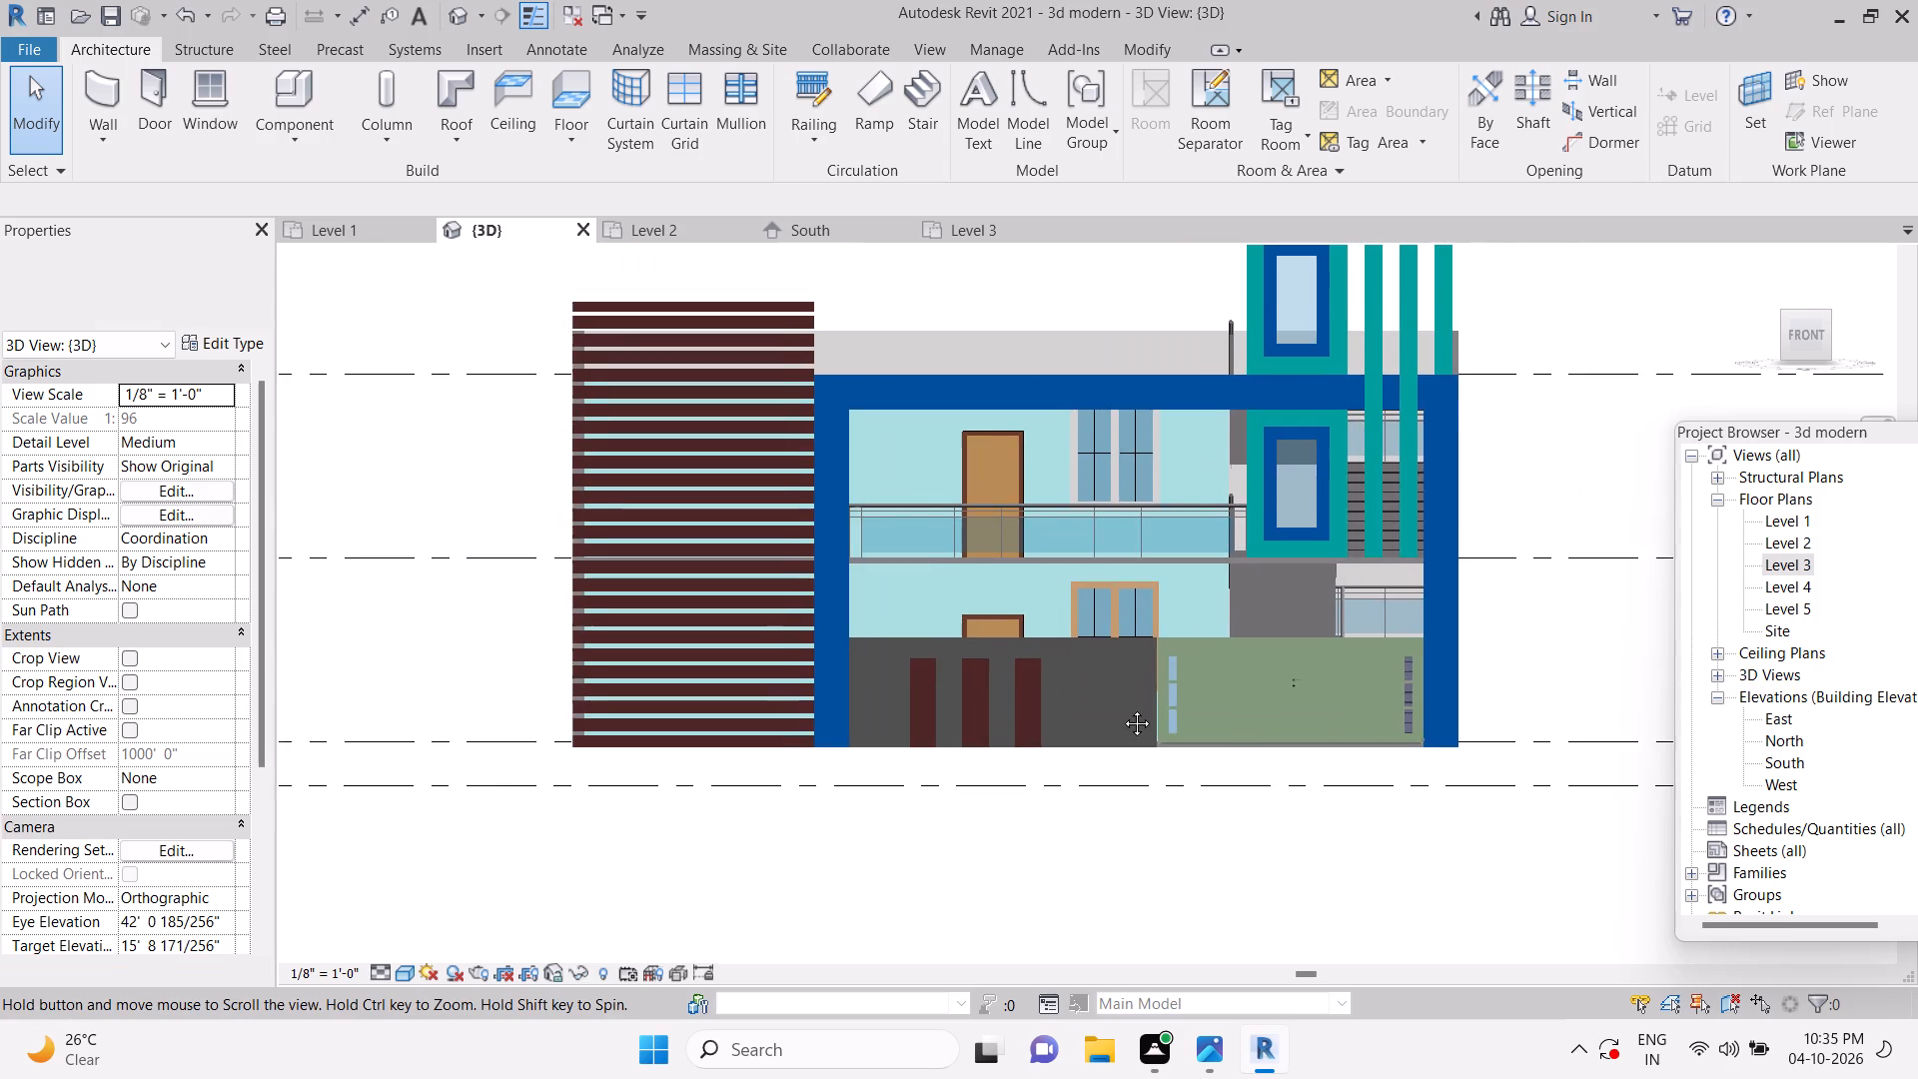
pyautogui.moveTo(1122, 708); pyautogui.dragTo(1077, 780, button='middle')
pyautogui.hotkey('ctrl', 's')
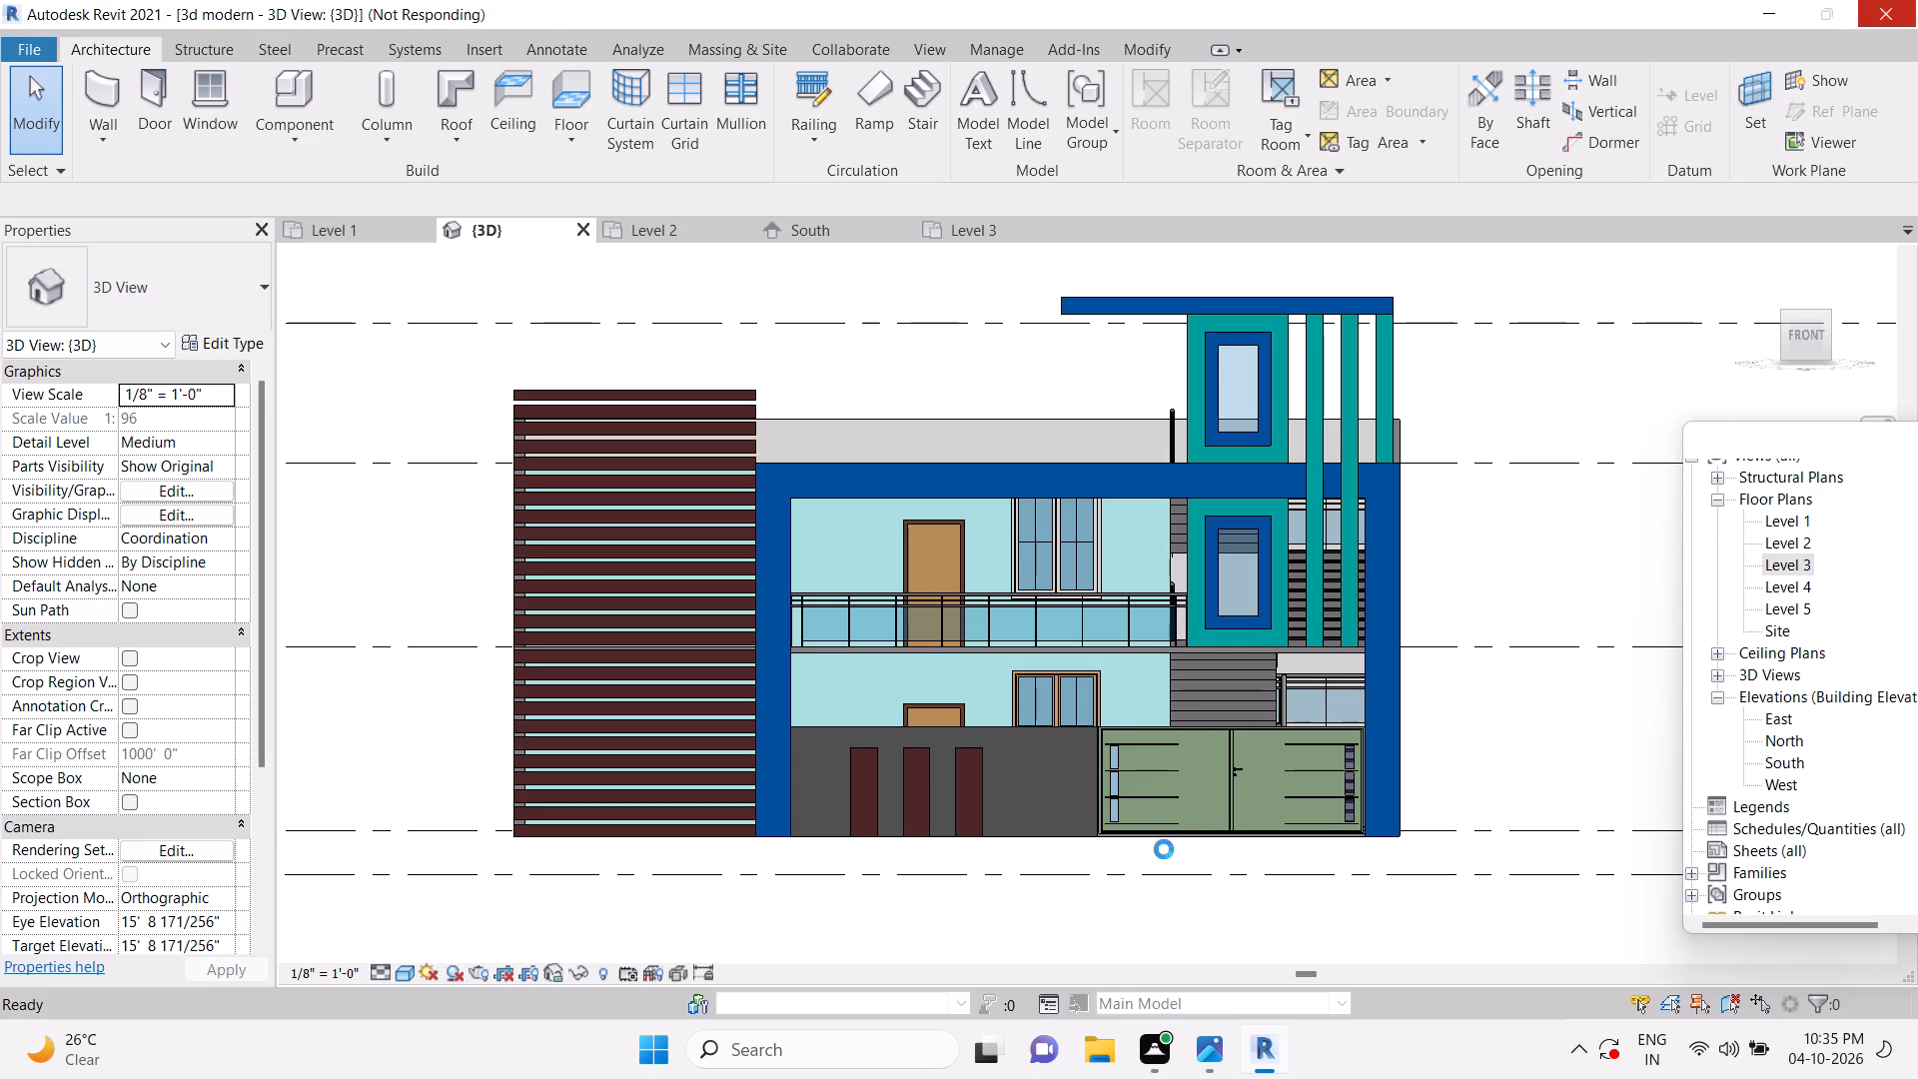
# Examine the front facade with the glass balcony railing, including the upper window surrounds and vertical fins.
pyautogui.moveTo(1230, 776); pyautogui.dragTo(1173, 768, button='middle')
pyautogui.scroll(1, 1198, 771)
pyautogui.moveTo(1291, 747); pyautogui.dragTo(1236, 747, button='middle')
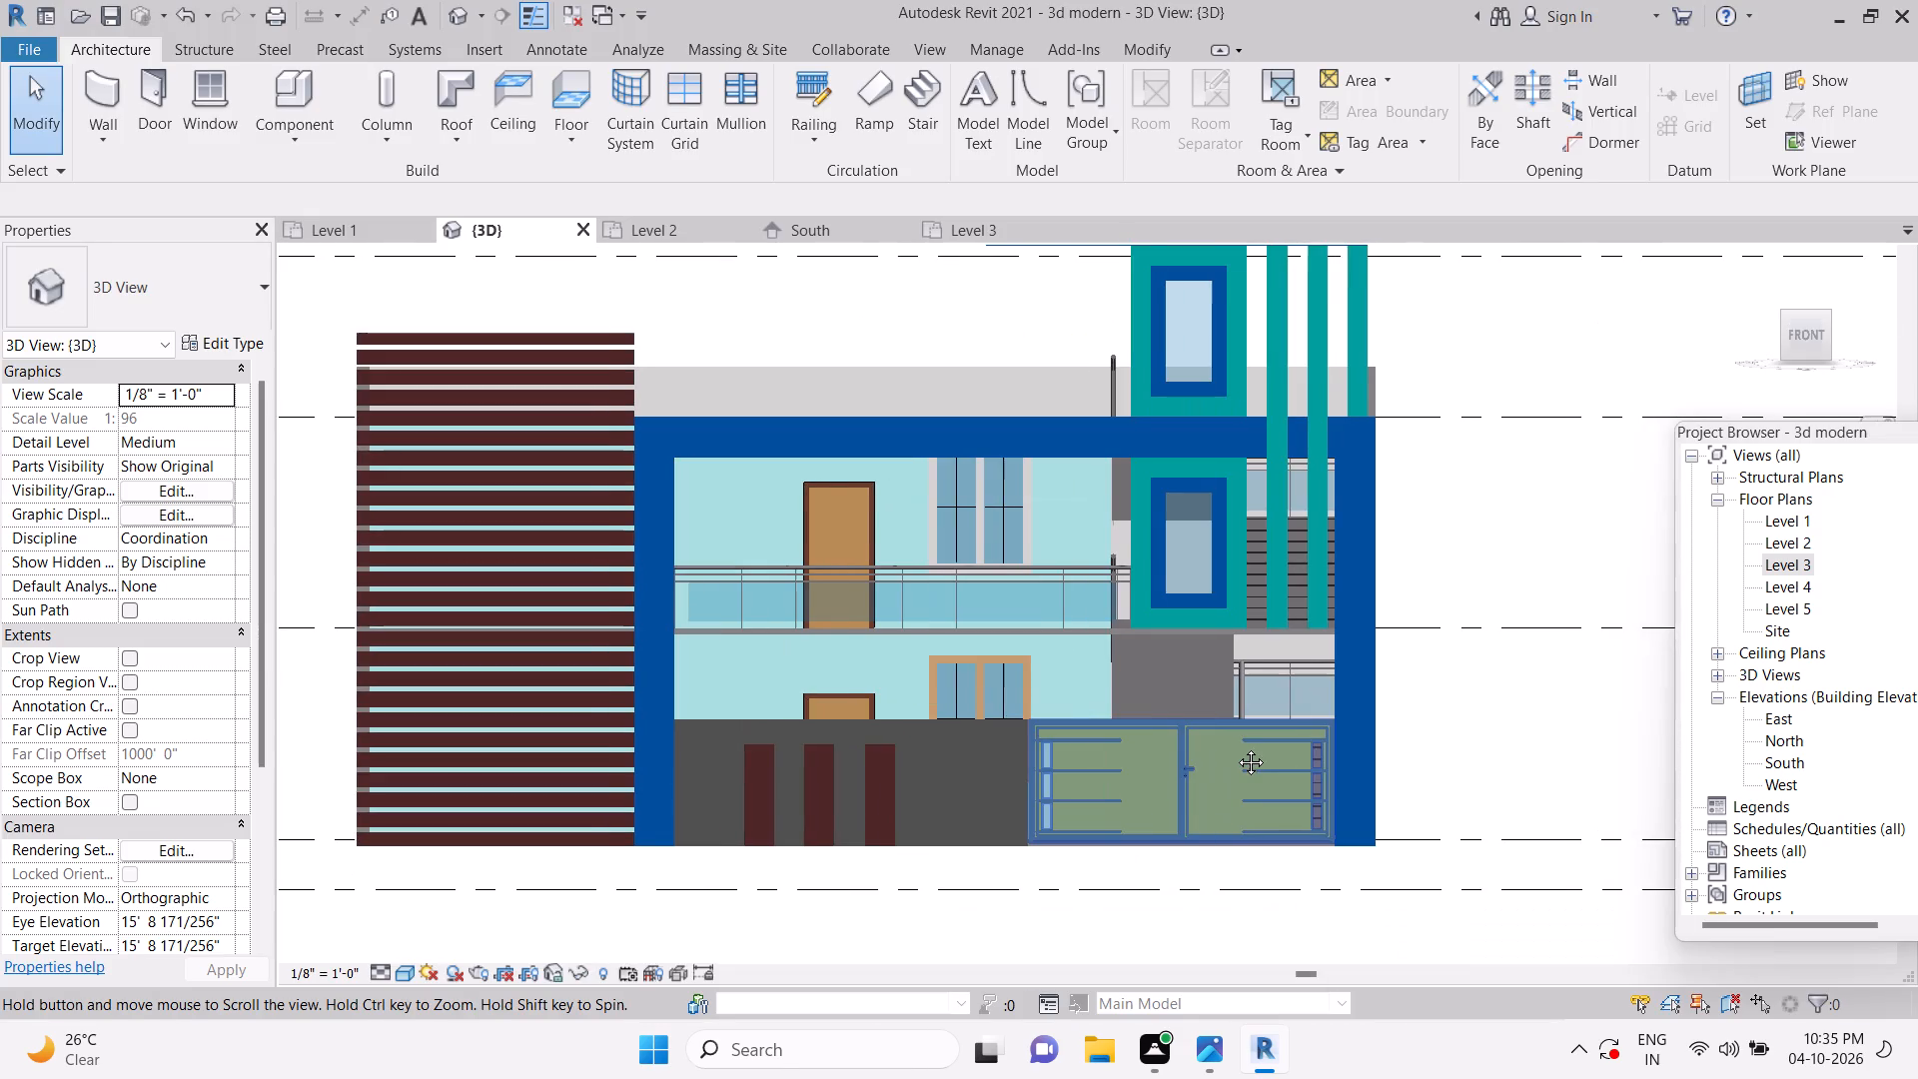
pyautogui.moveTo(1236, 747); pyautogui.dragTo(1222, 769, button='middle')
pyautogui.scroll(-2, 1222, 769)
pyautogui.moveTo(1239, 744); pyautogui.dragTo(1222, 734, button='middle')
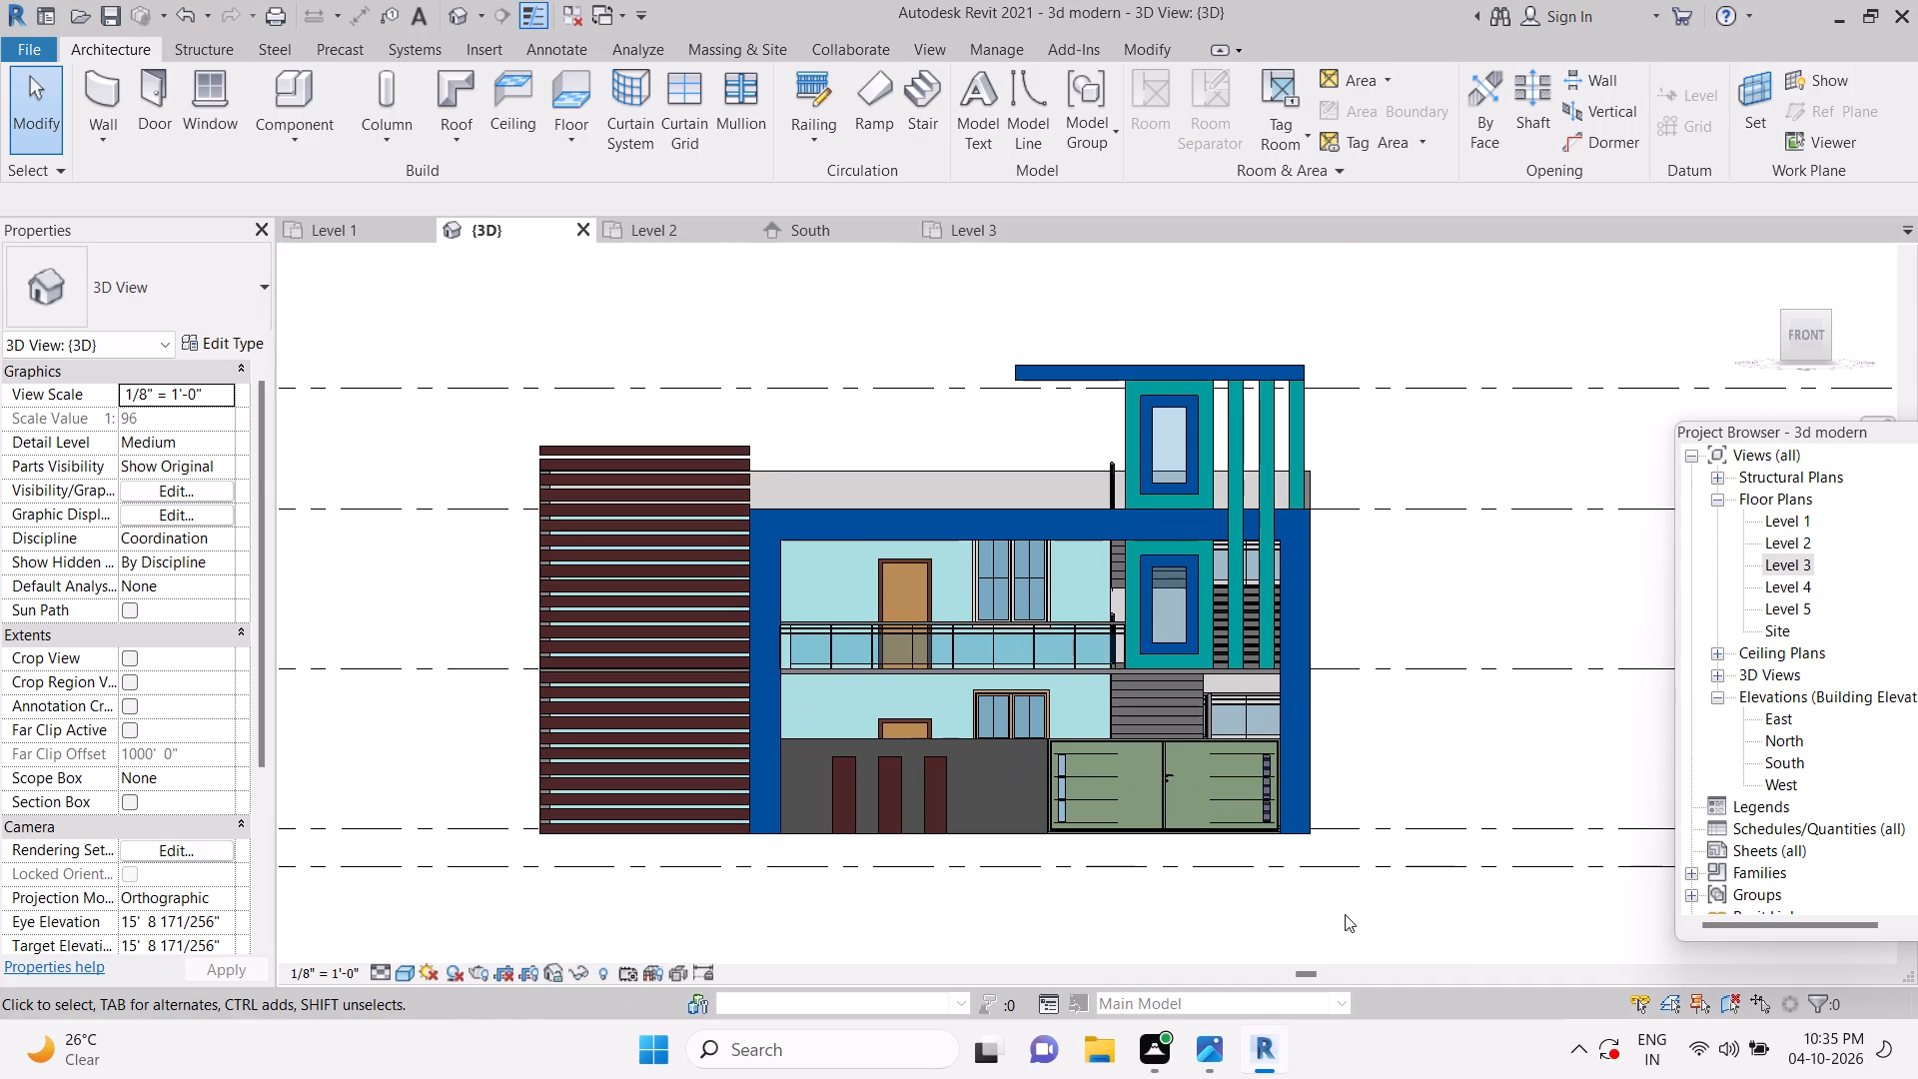
pyautogui.press('Escape')
pyautogui.press('Escape')
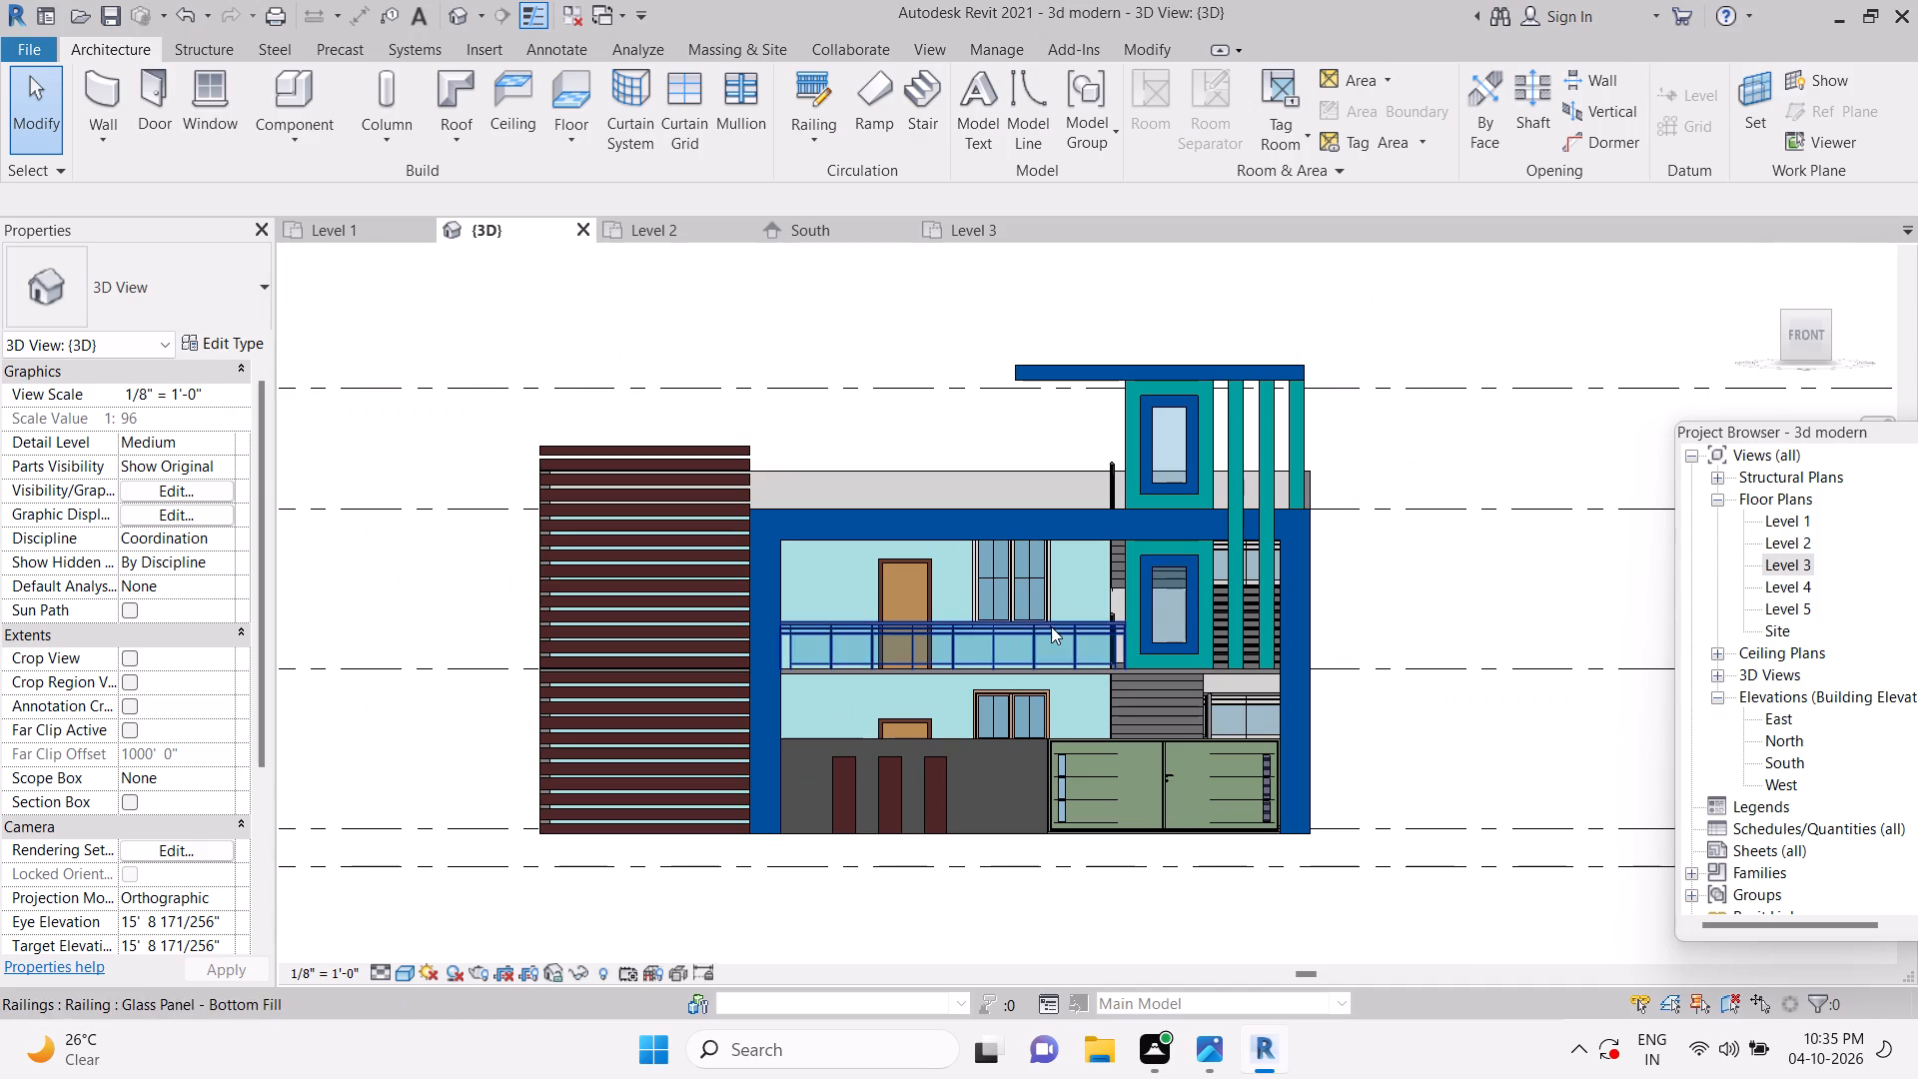
pyautogui.press('Escape')
pyautogui.press('Escape')
pyautogui.press('Escape')
pyautogui.scroll(3, 1286, 461)
pyautogui.press('Escape')
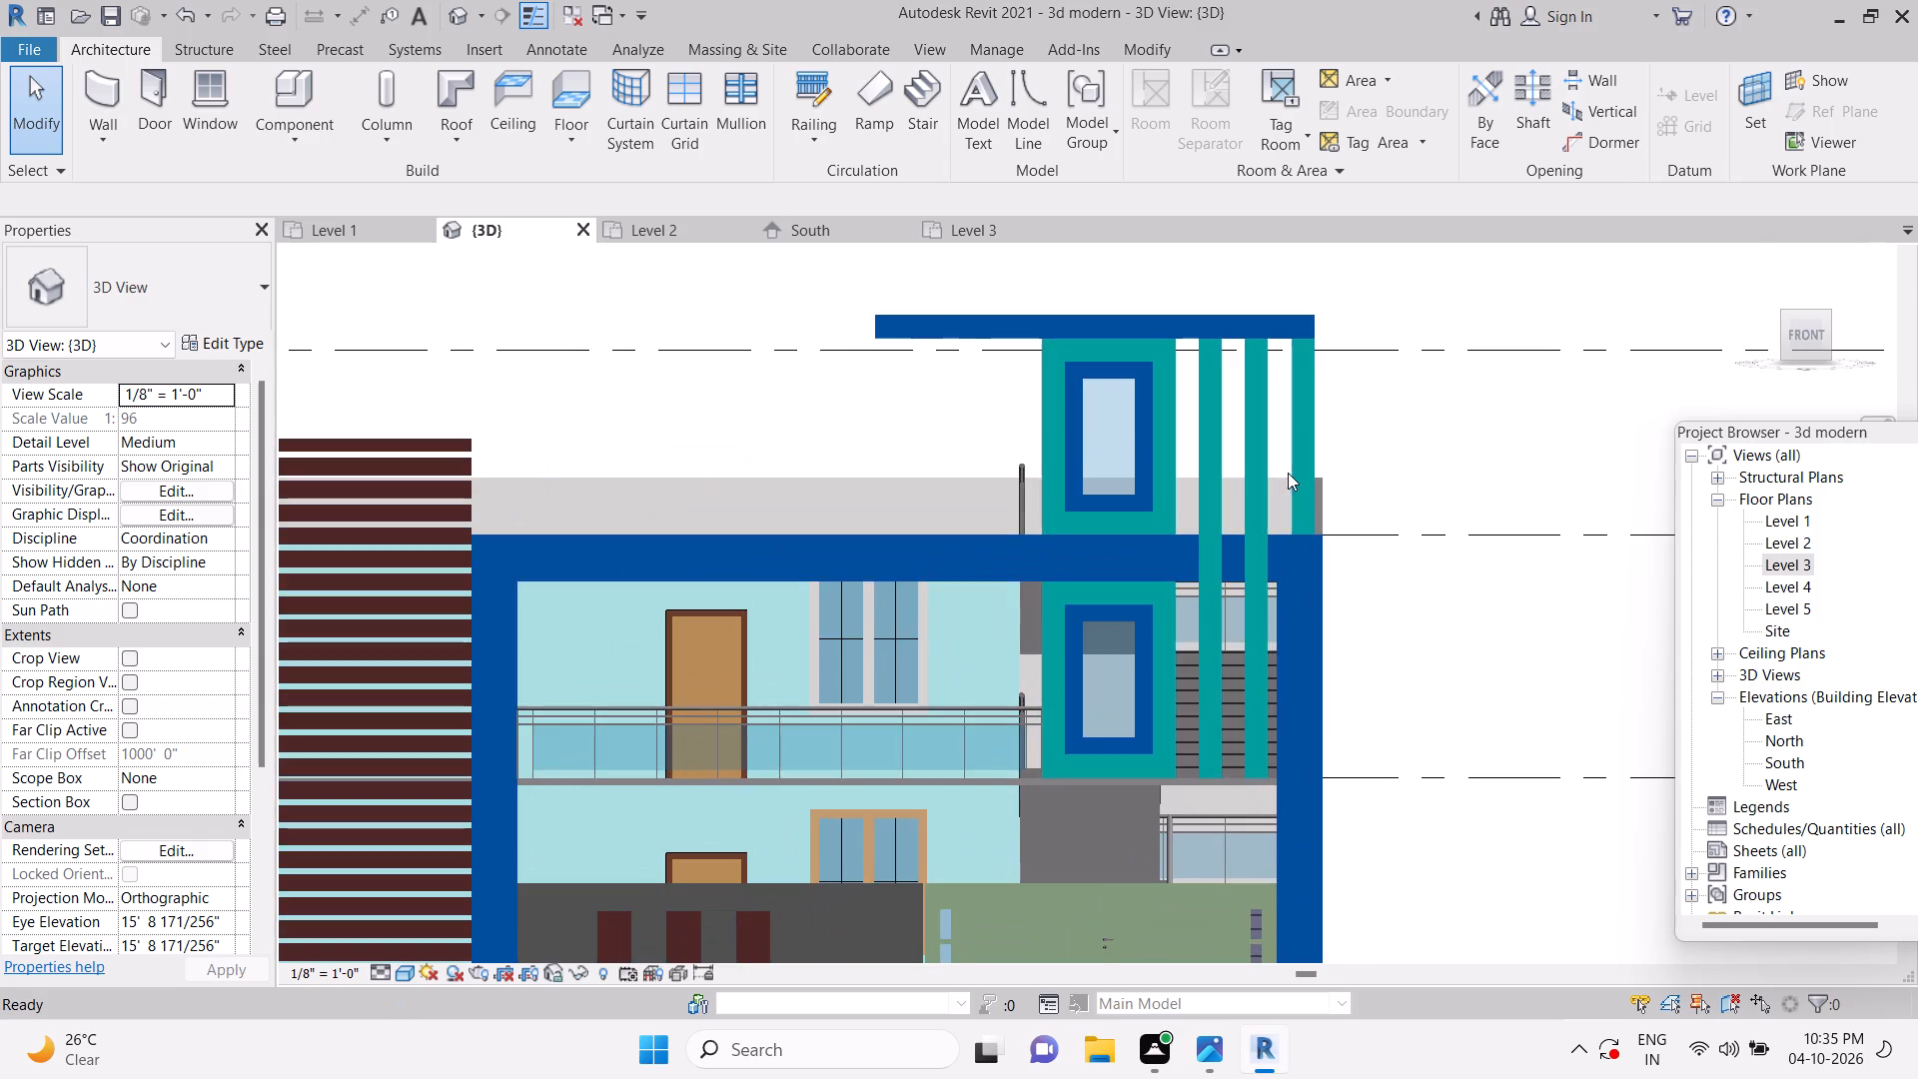
pyautogui.scroll(-2, 1304, 569)
pyautogui.press('Escape')
pyautogui.moveTo(1078, 631); pyautogui.dragTo(1156, 590, button='middle')
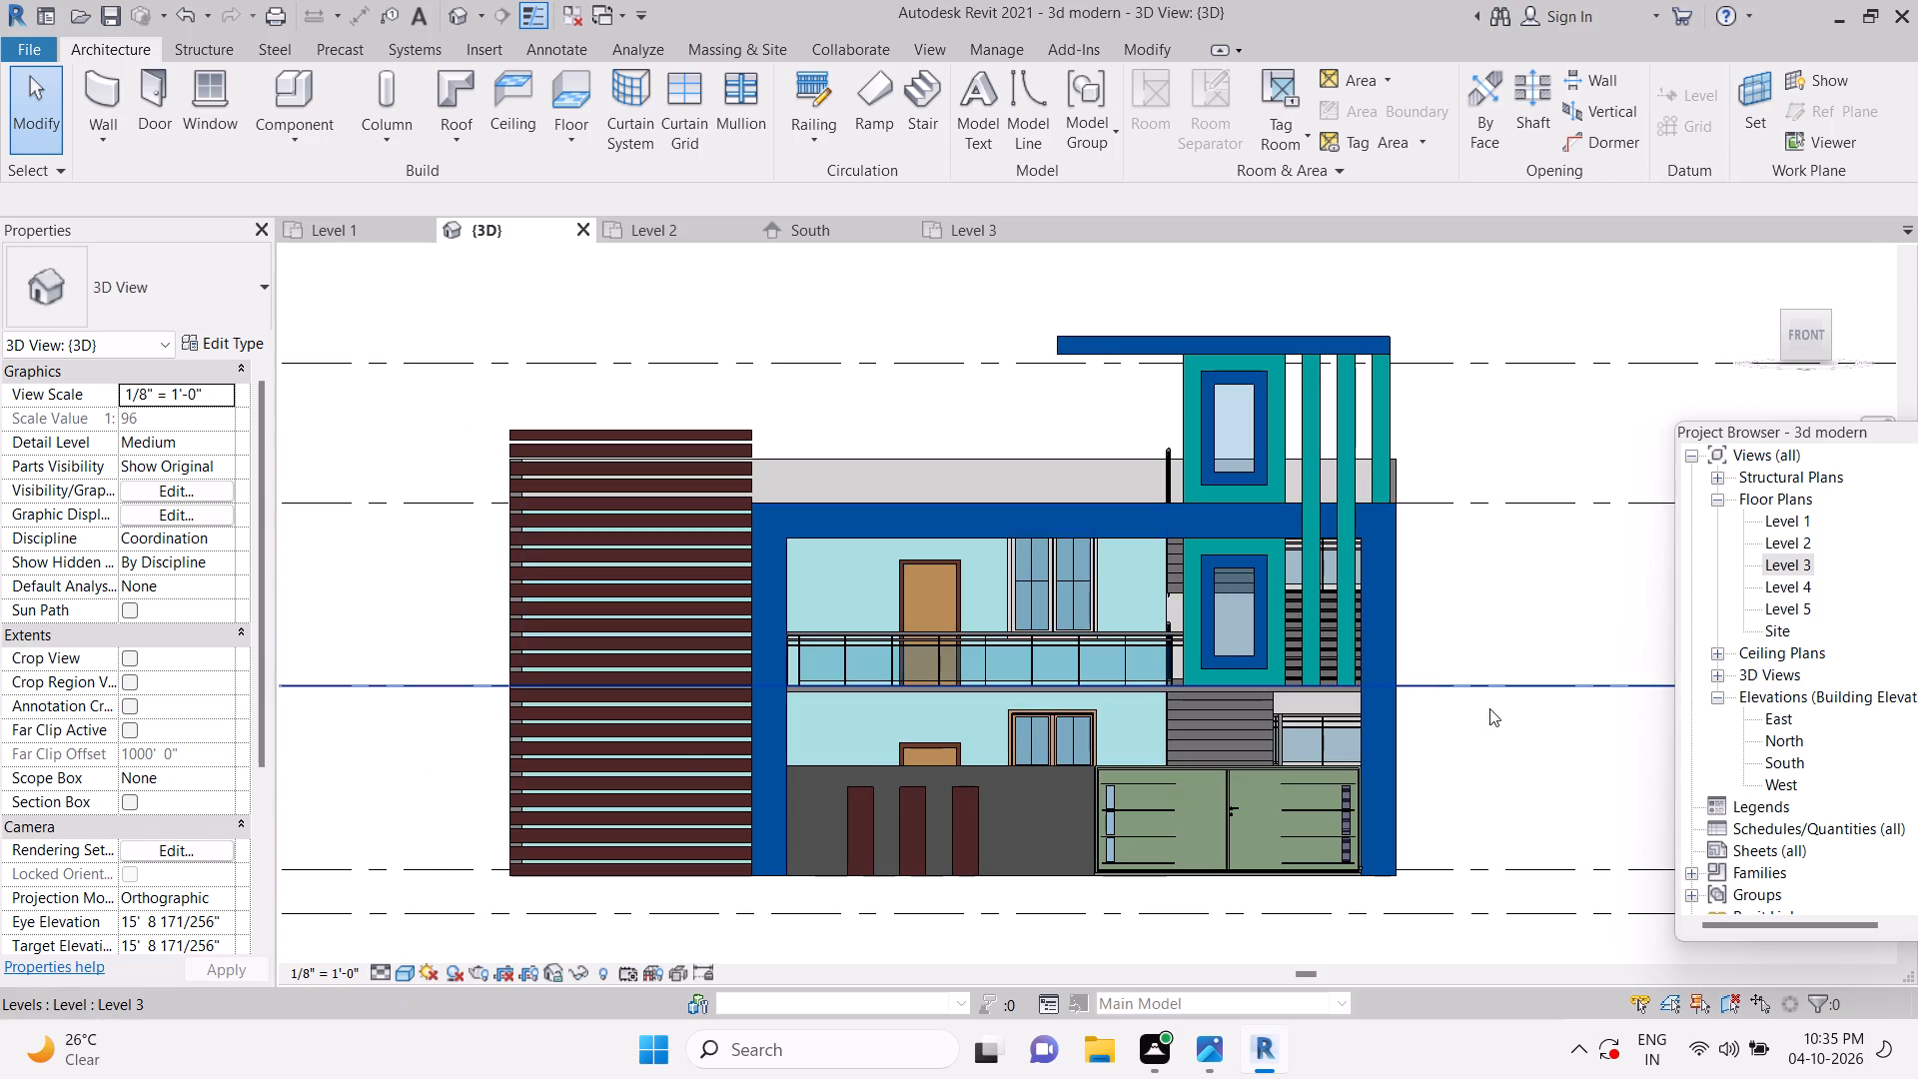
# Open the in-place facade component for editing in the right side 3D view and begin a new extrusion.
pyautogui.keyDown('shift'); pyautogui.moveTo(1503, 730); pyautogui.dragTo(1359, 742, button='middle'); pyautogui.keyUp('shift')
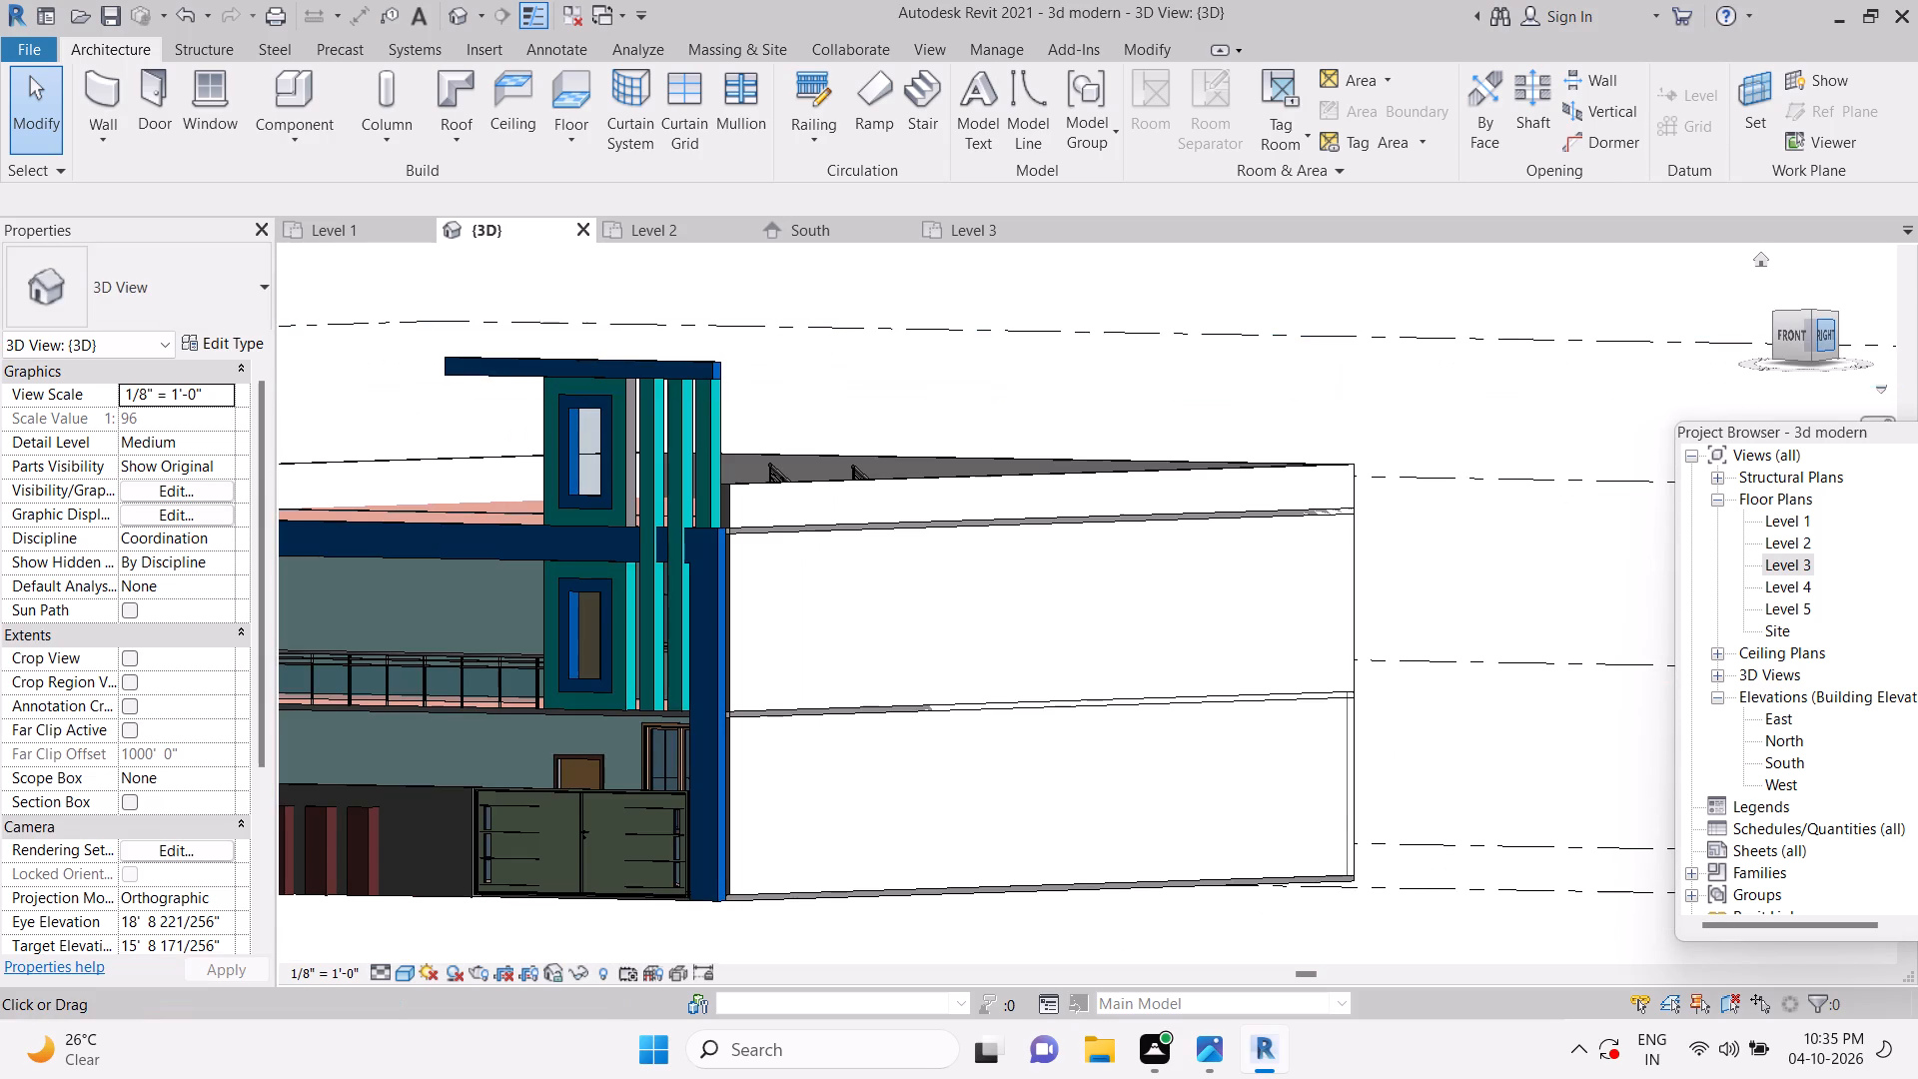
pyautogui.click(1830, 337)
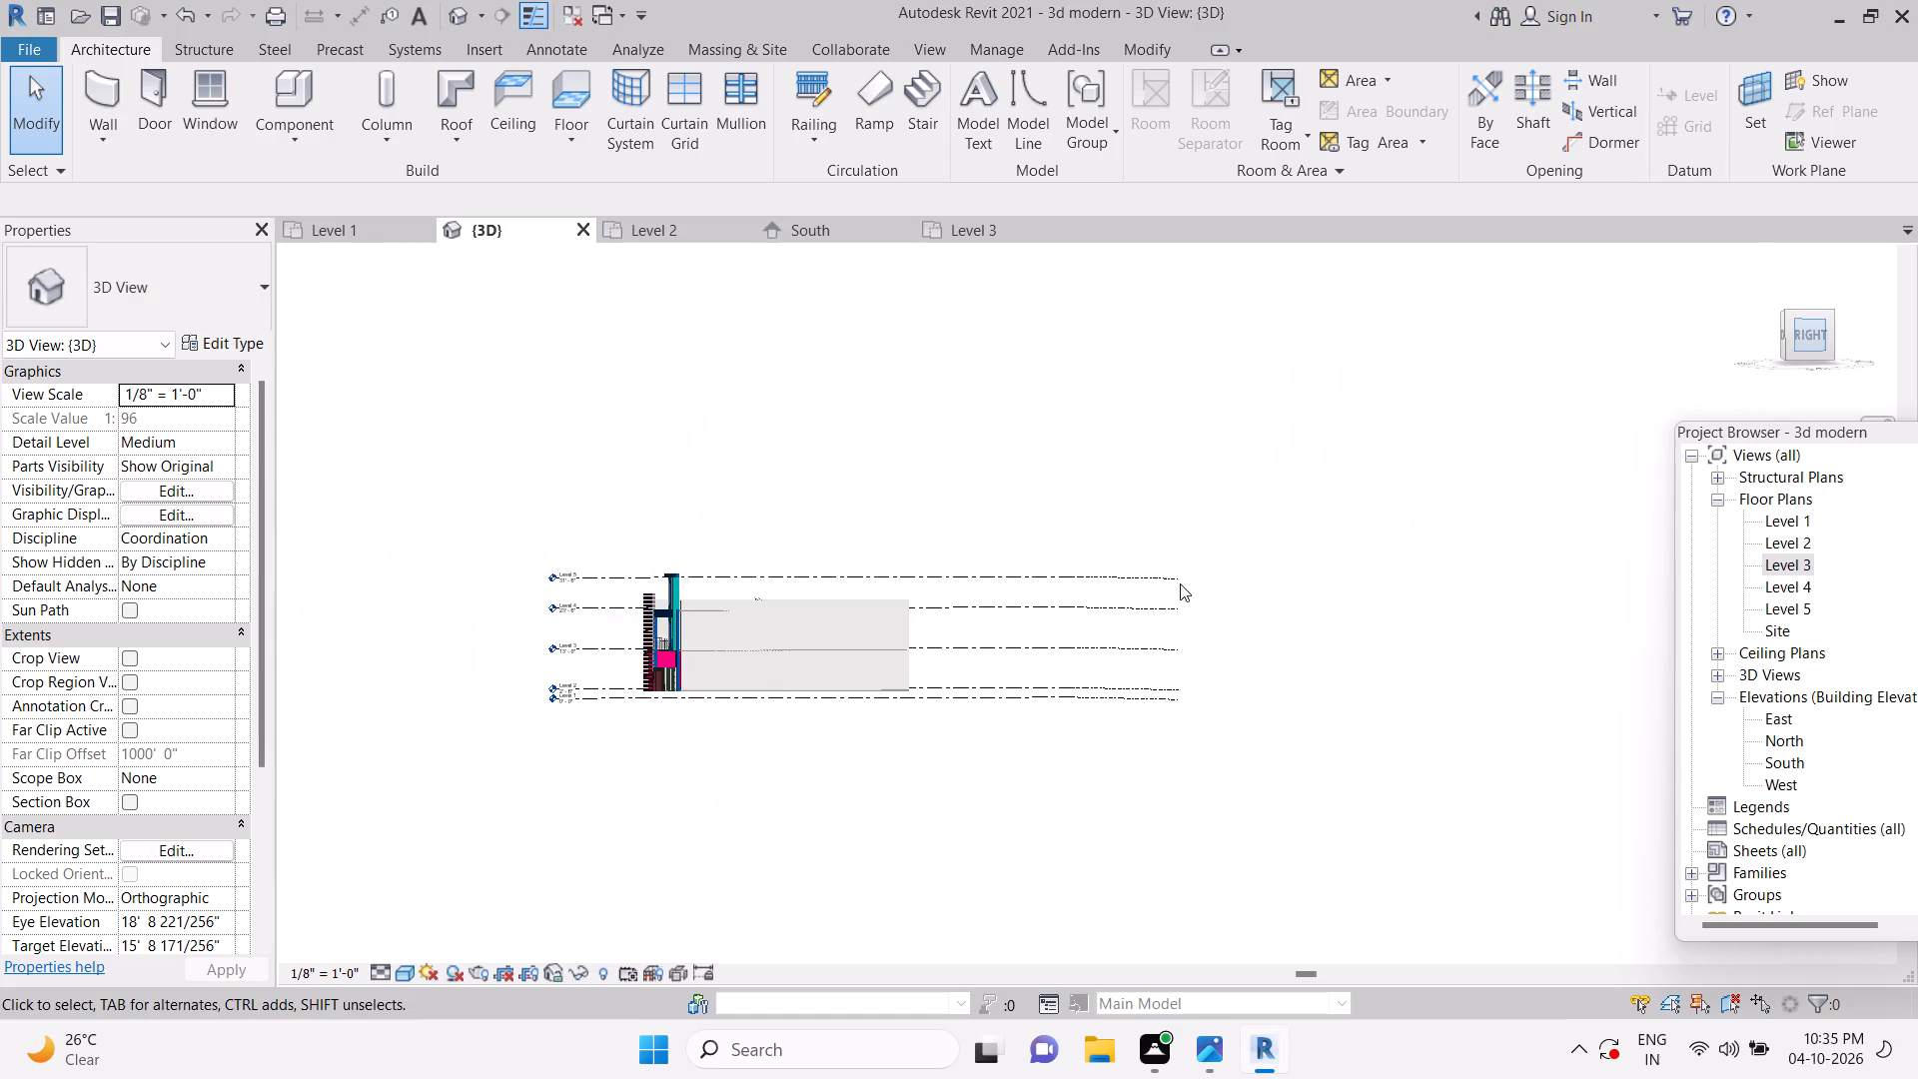
pyautogui.scroll(11, 905, 654)
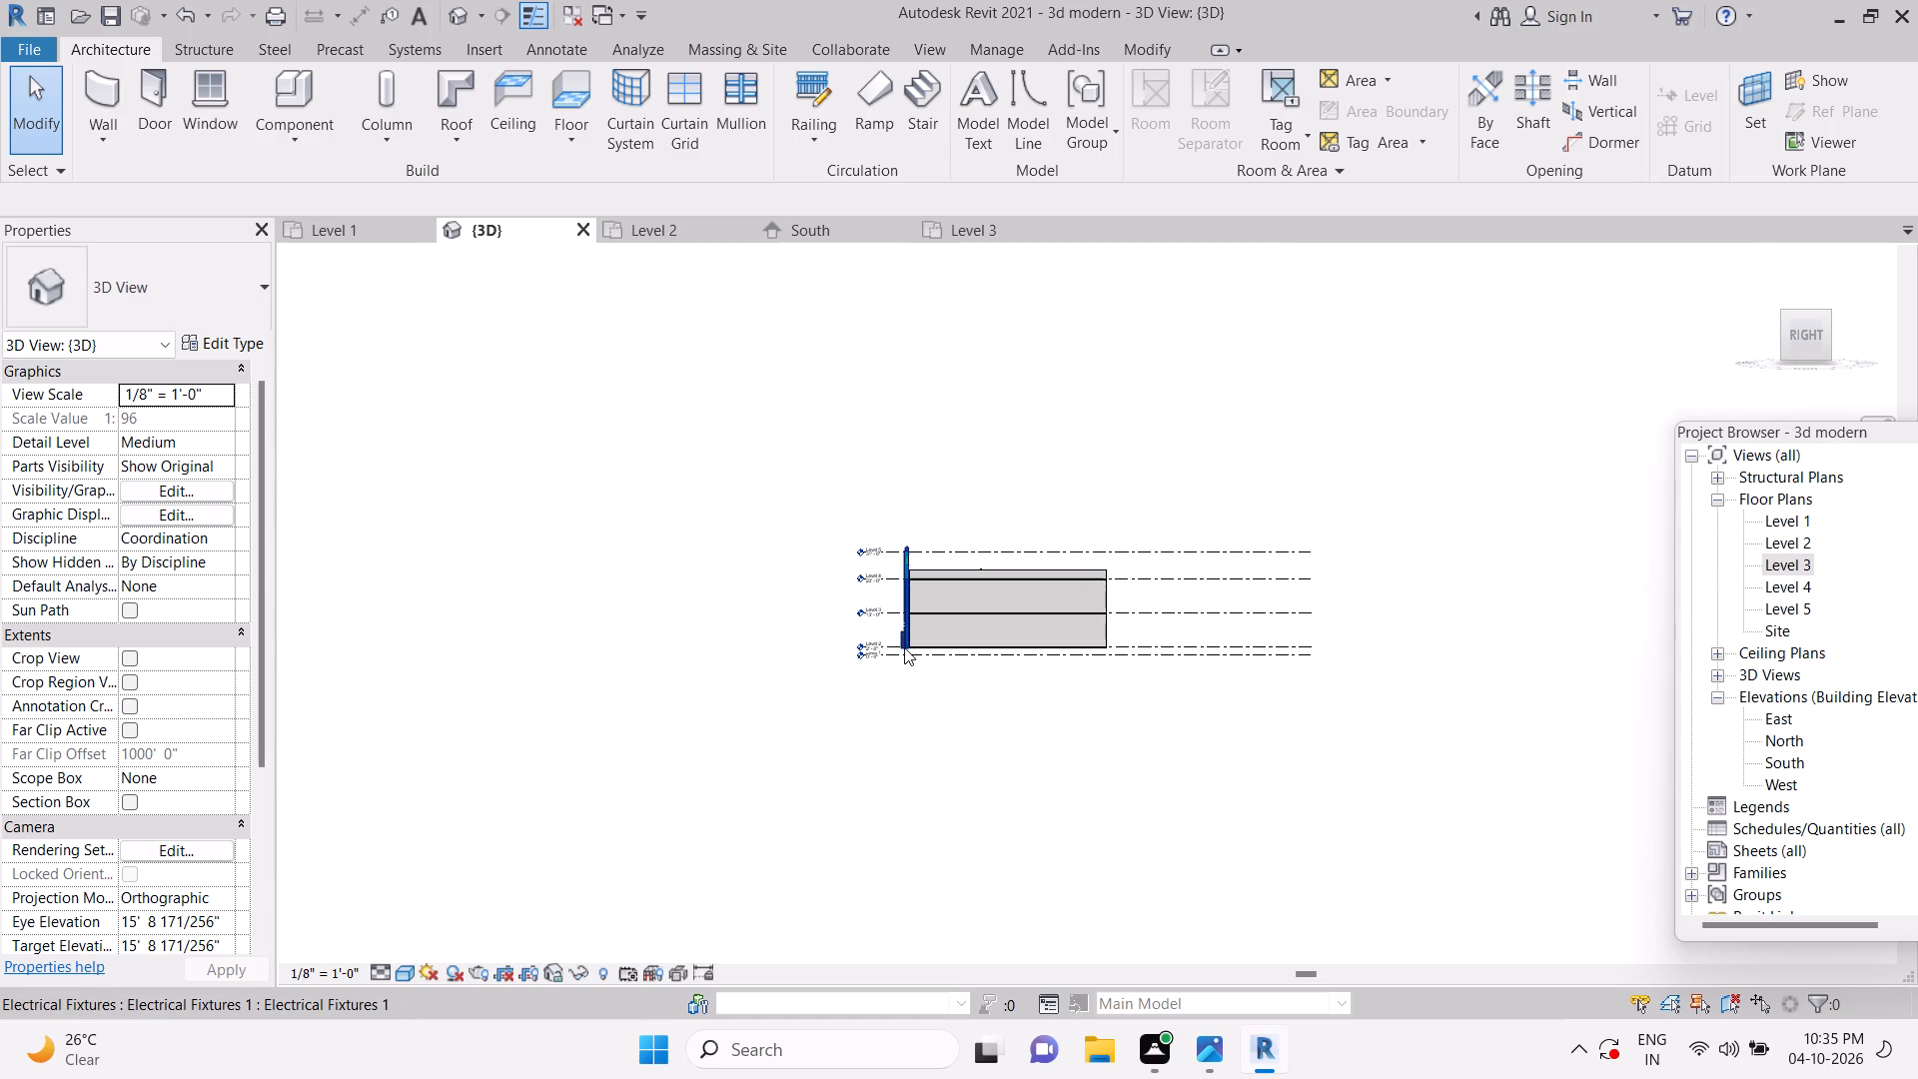
pyautogui.scroll(5, 904, 647)
pyautogui.press('Escape')
pyautogui.press('Escape')
pyautogui.press('Escape')
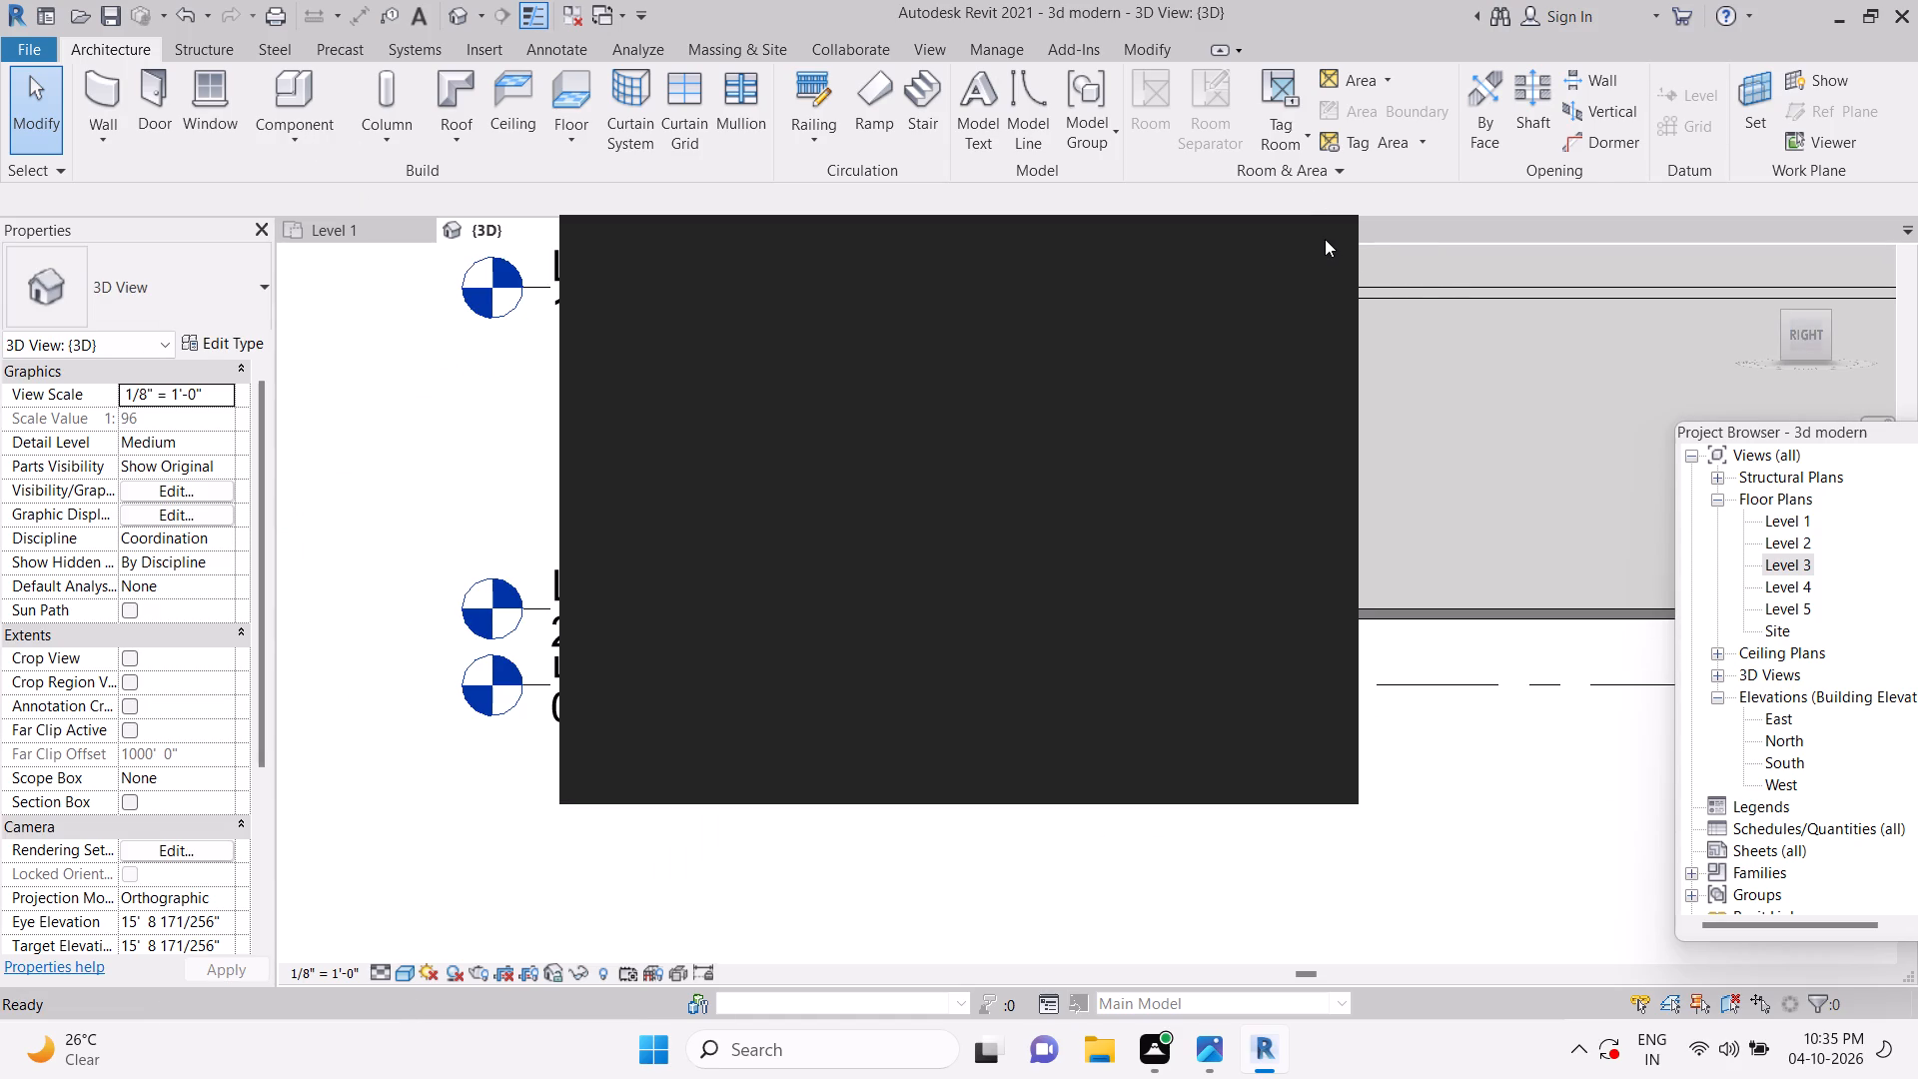
pyautogui.click(1320, 234)
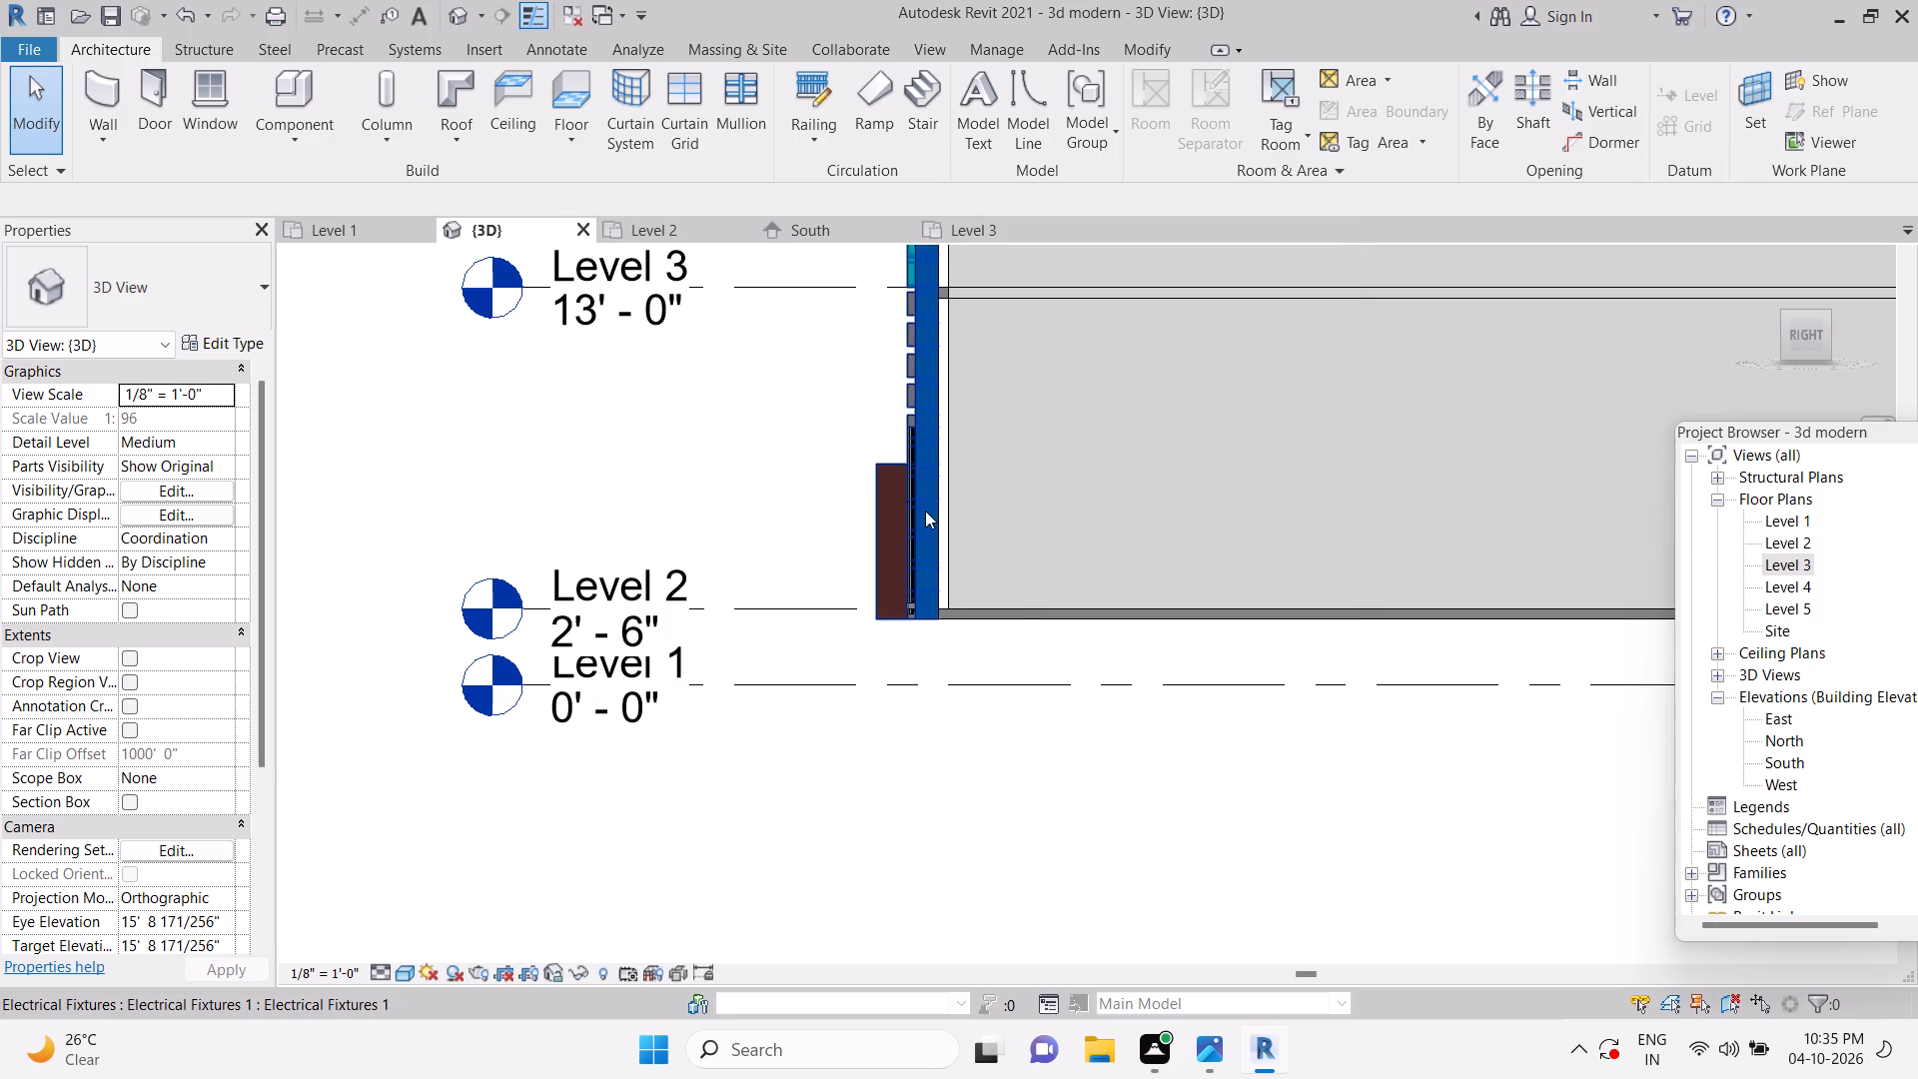
pyautogui.click(925, 511)
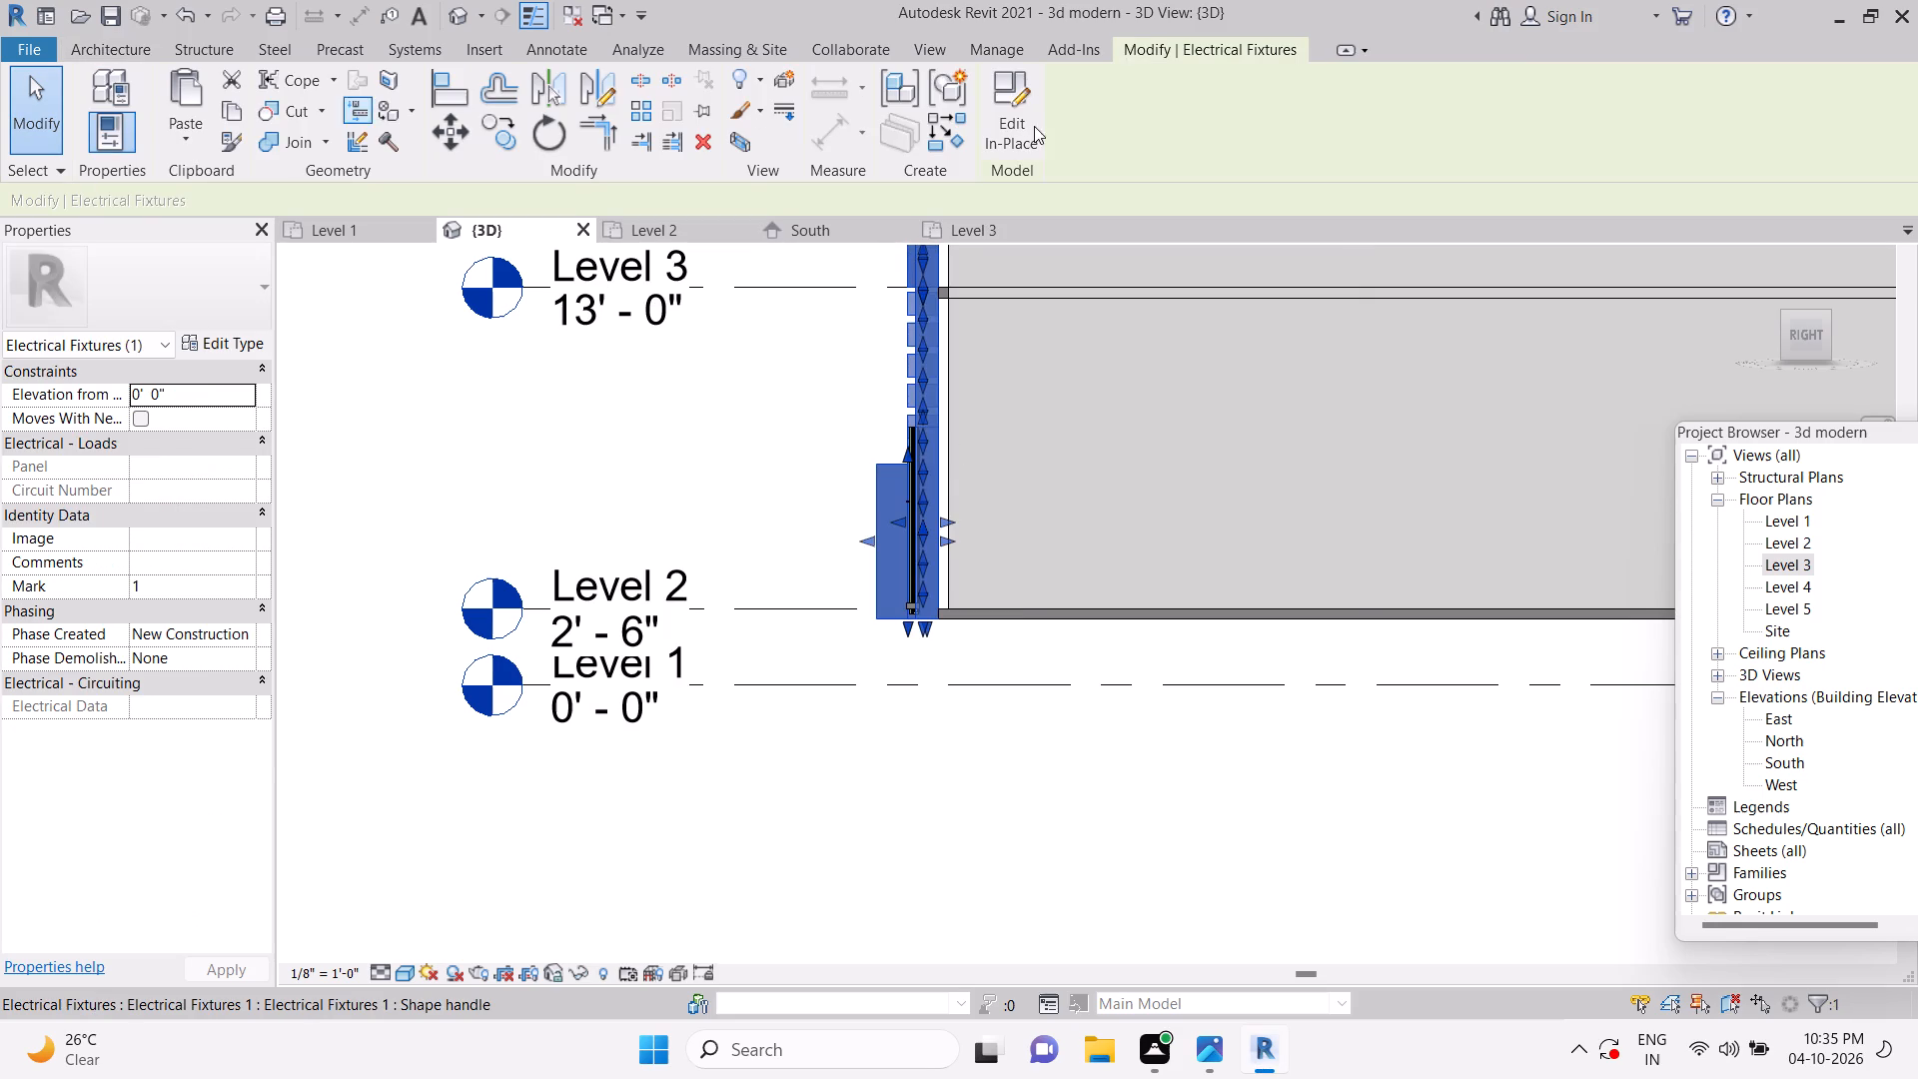
pyautogui.click(1030, 126)
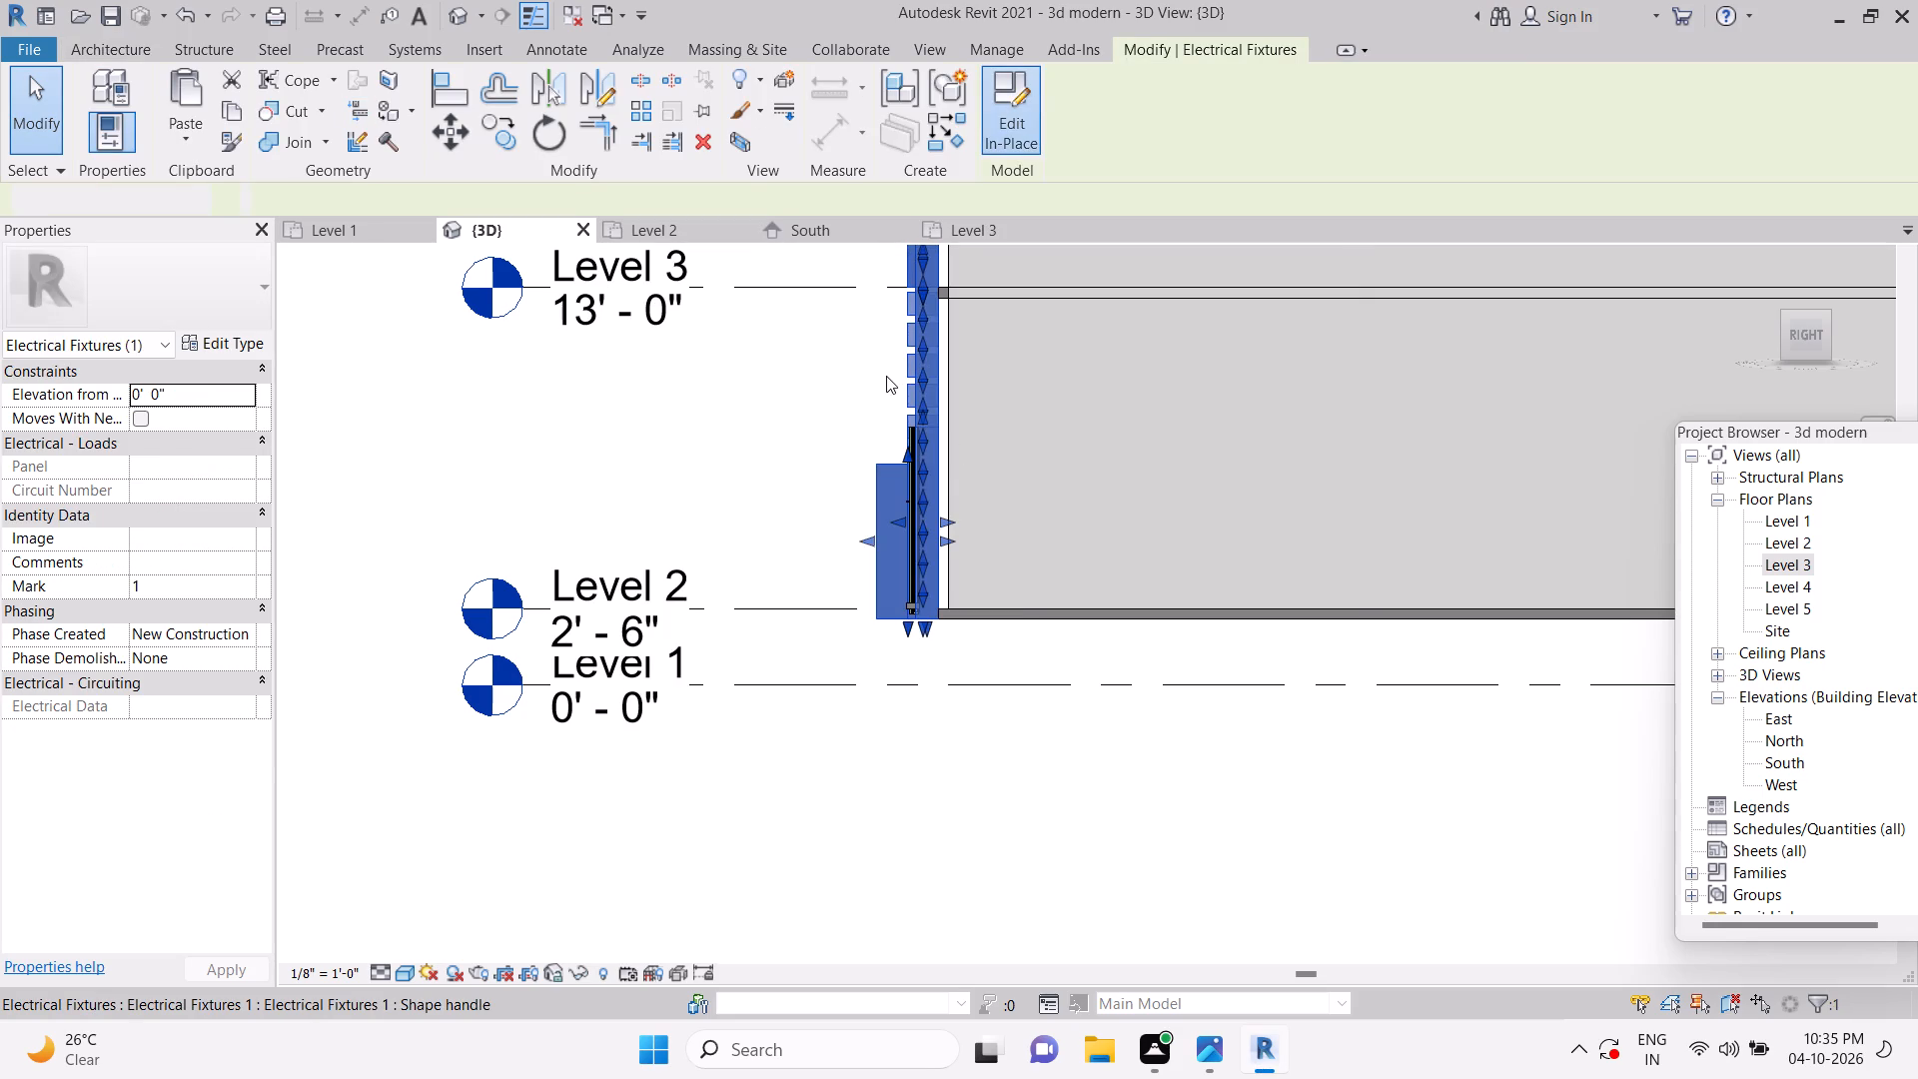
pyautogui.click(233, 117)
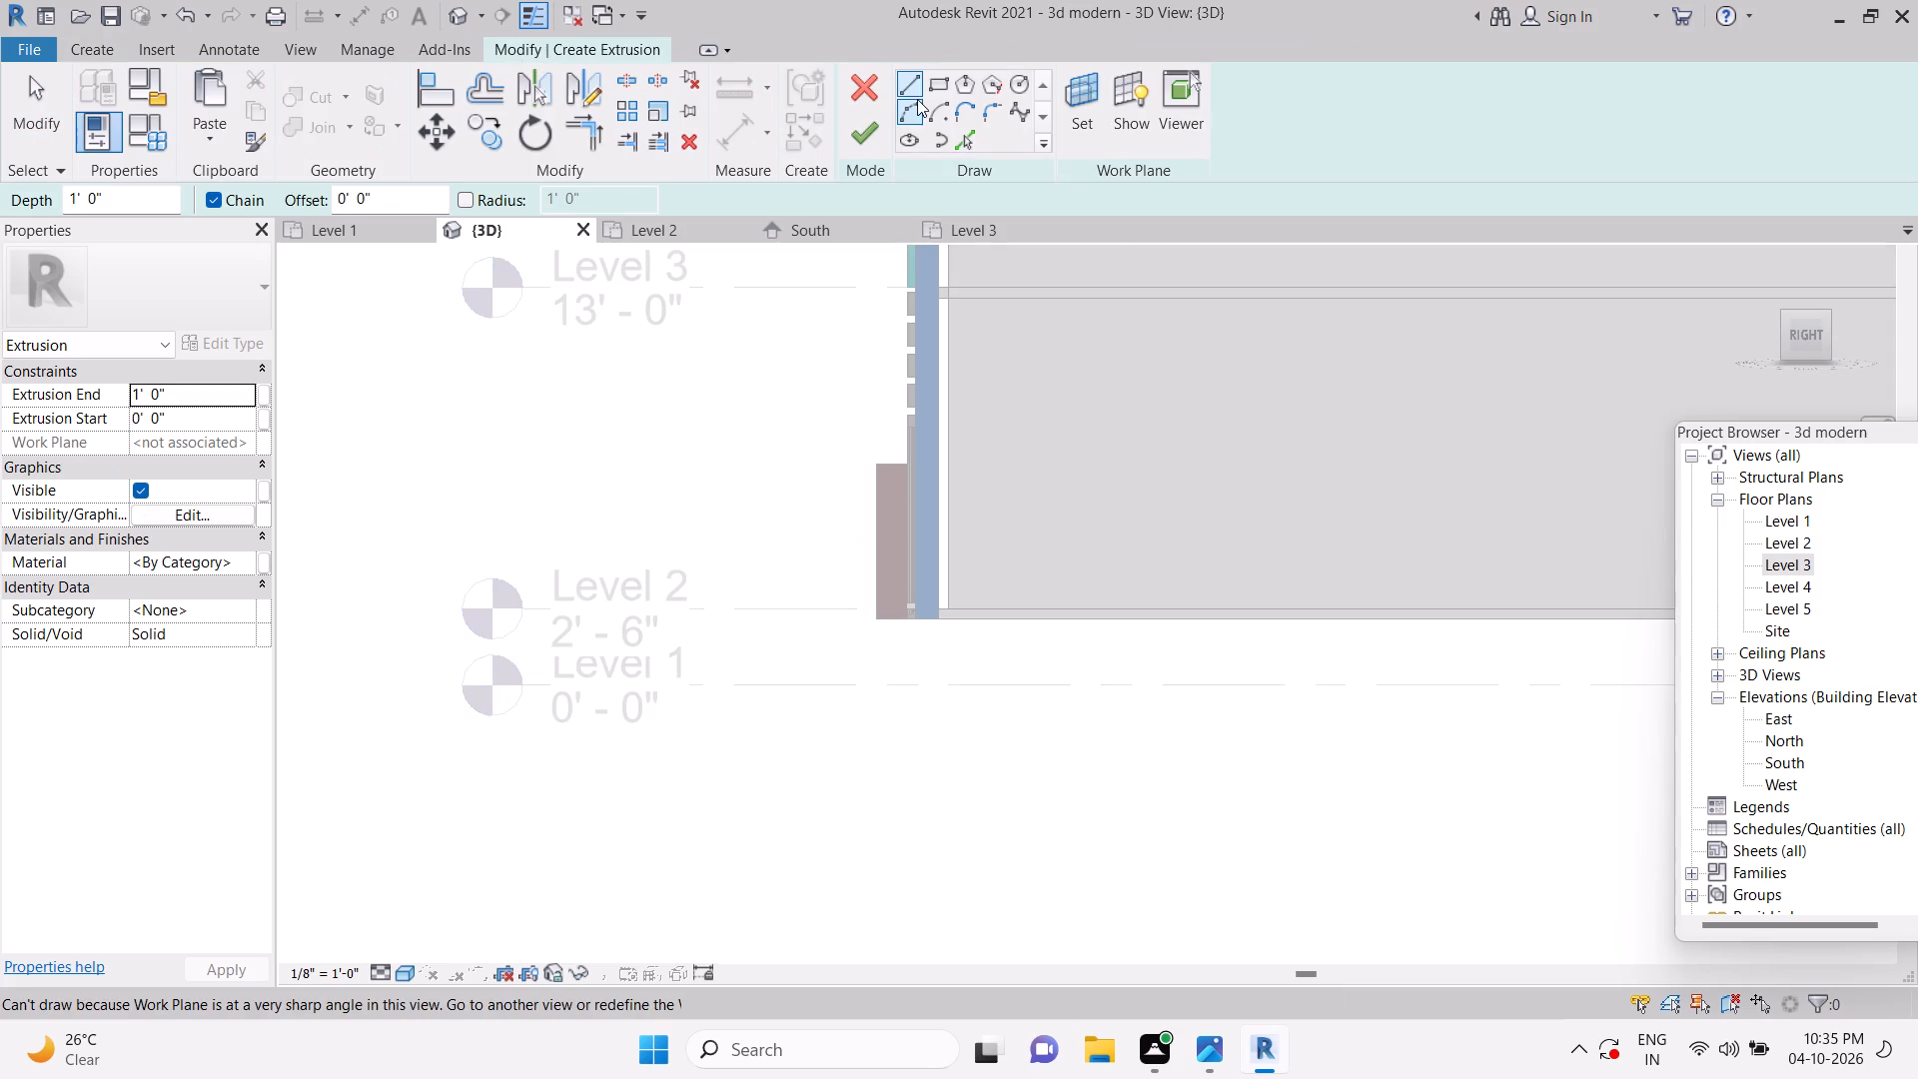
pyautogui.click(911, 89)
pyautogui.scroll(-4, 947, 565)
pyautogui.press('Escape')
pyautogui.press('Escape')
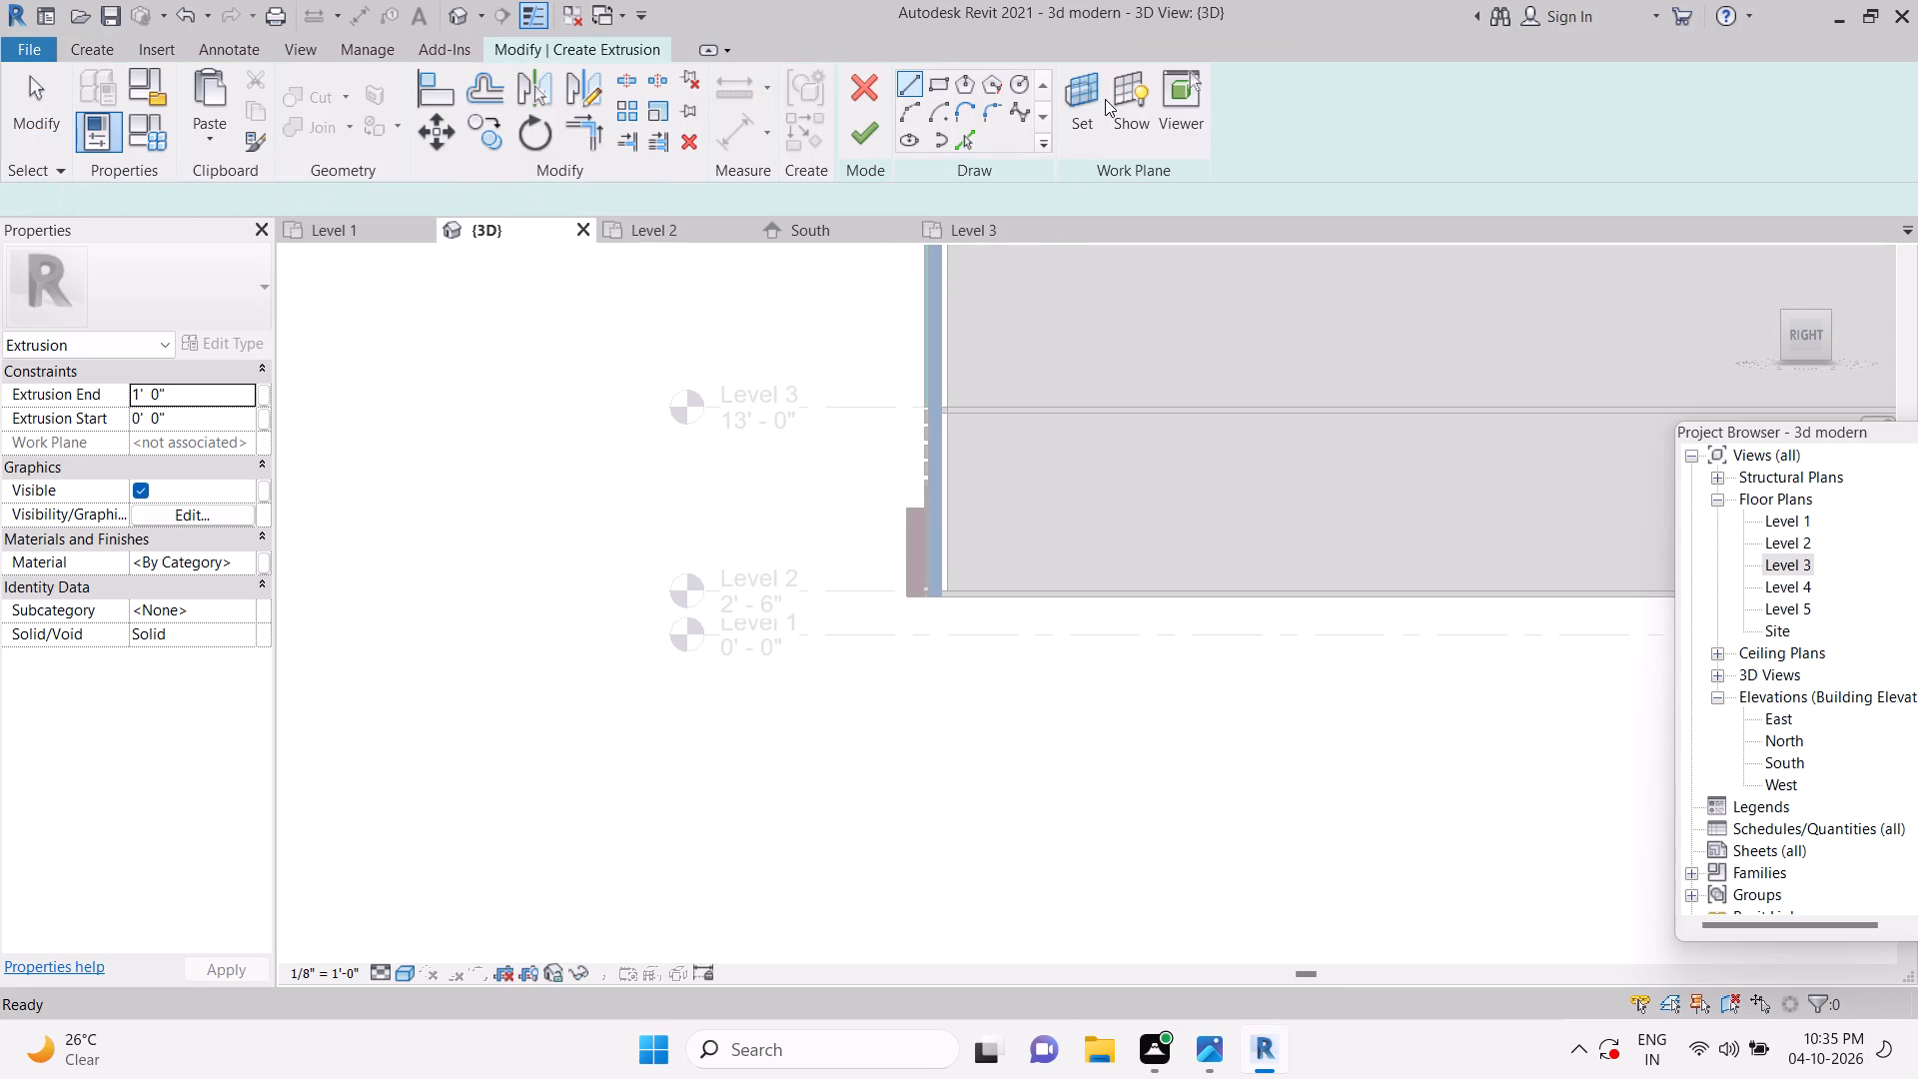
# Set the extrusion's work plane by picking the side face of the dark red fin at the facade base.
pyautogui.click(1089, 109)
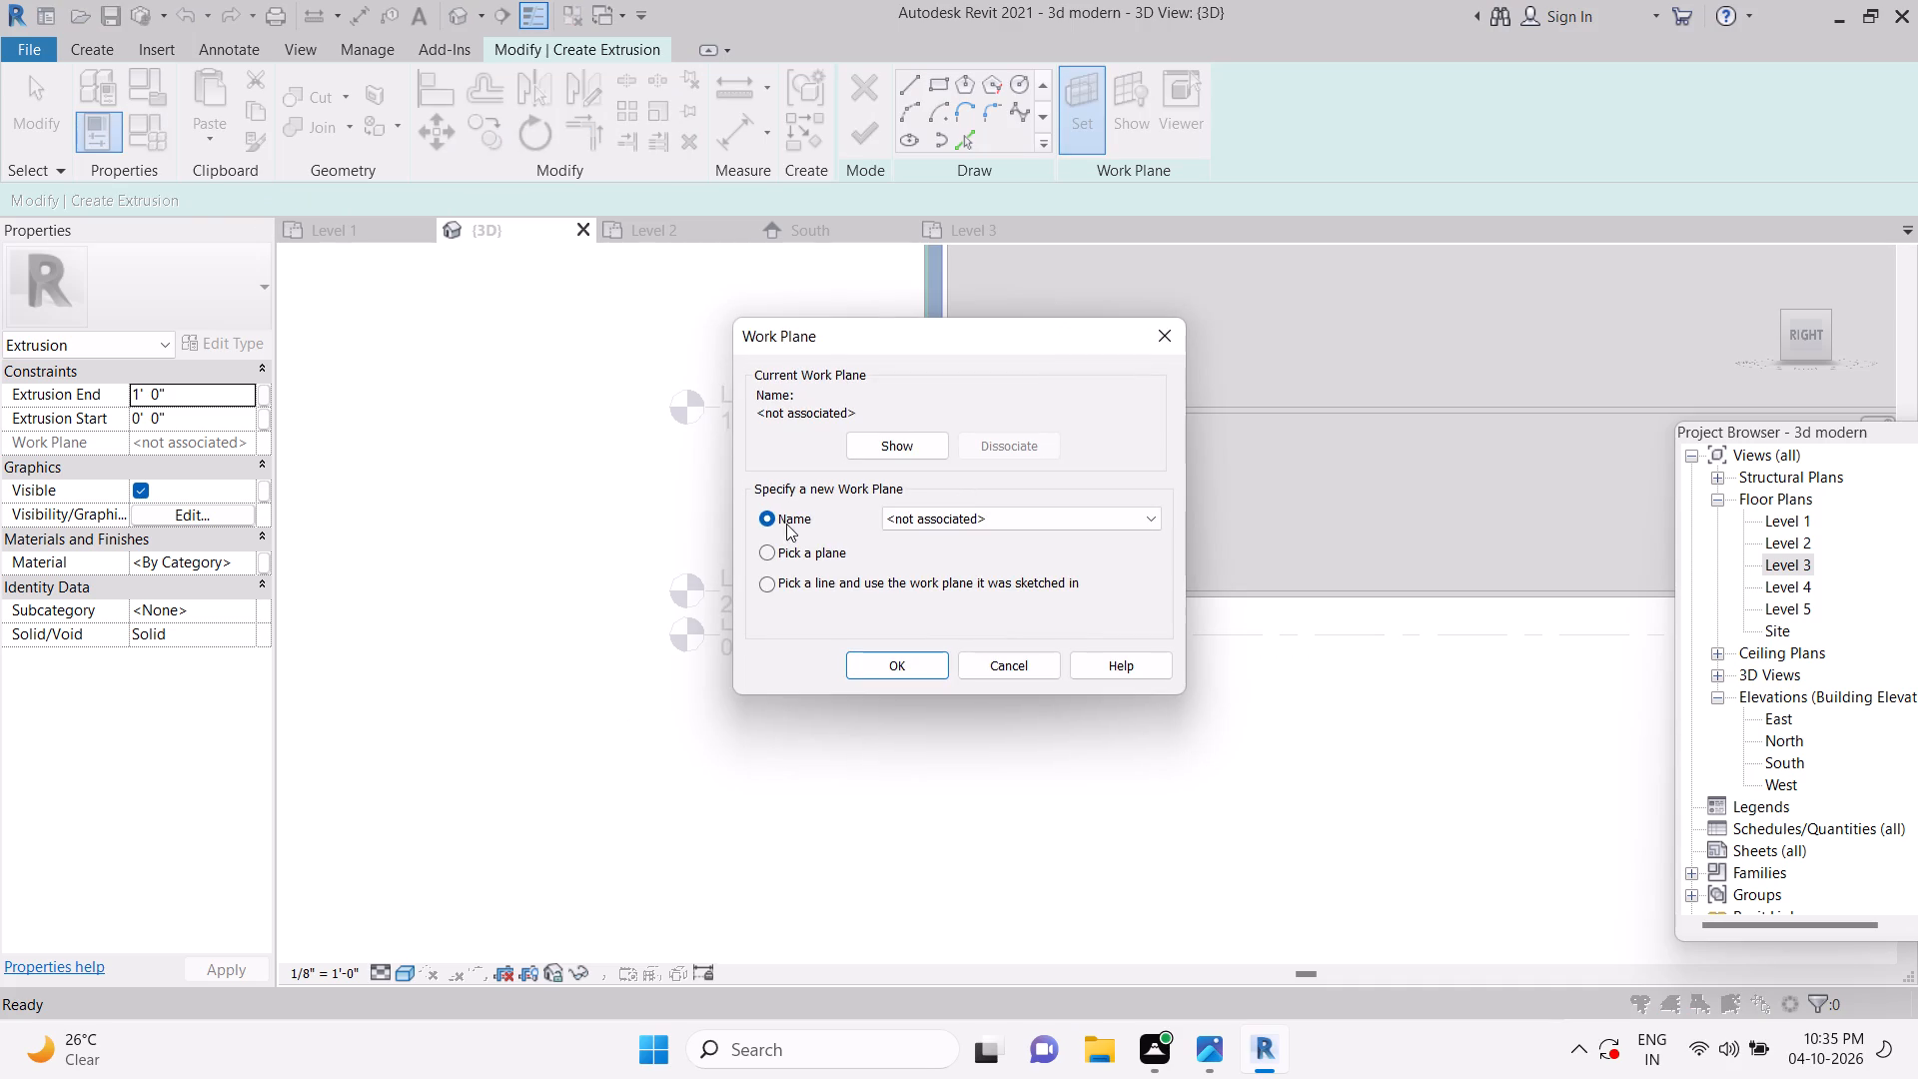
pyautogui.click(769, 557)
pyautogui.click(879, 675)
pyautogui.scroll(2, 903, 604)
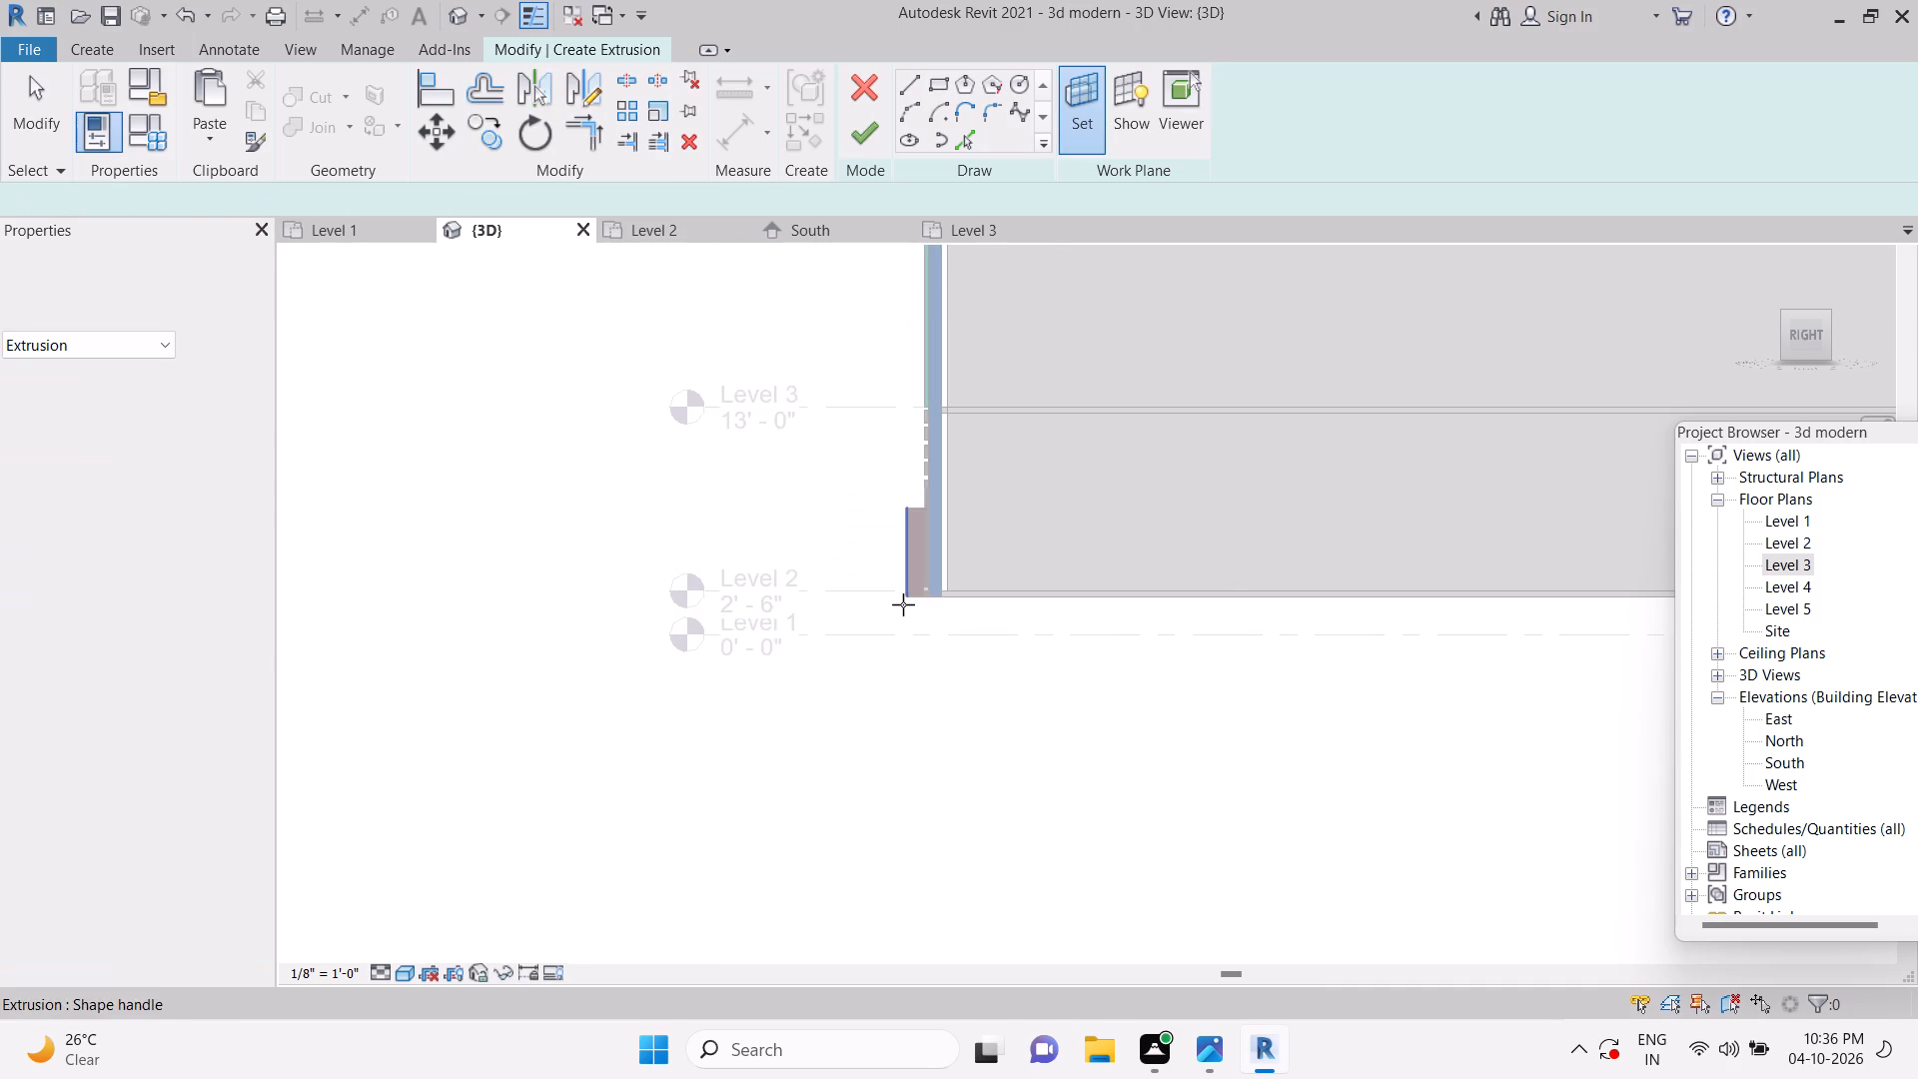
pyautogui.scroll(8, 903, 604)
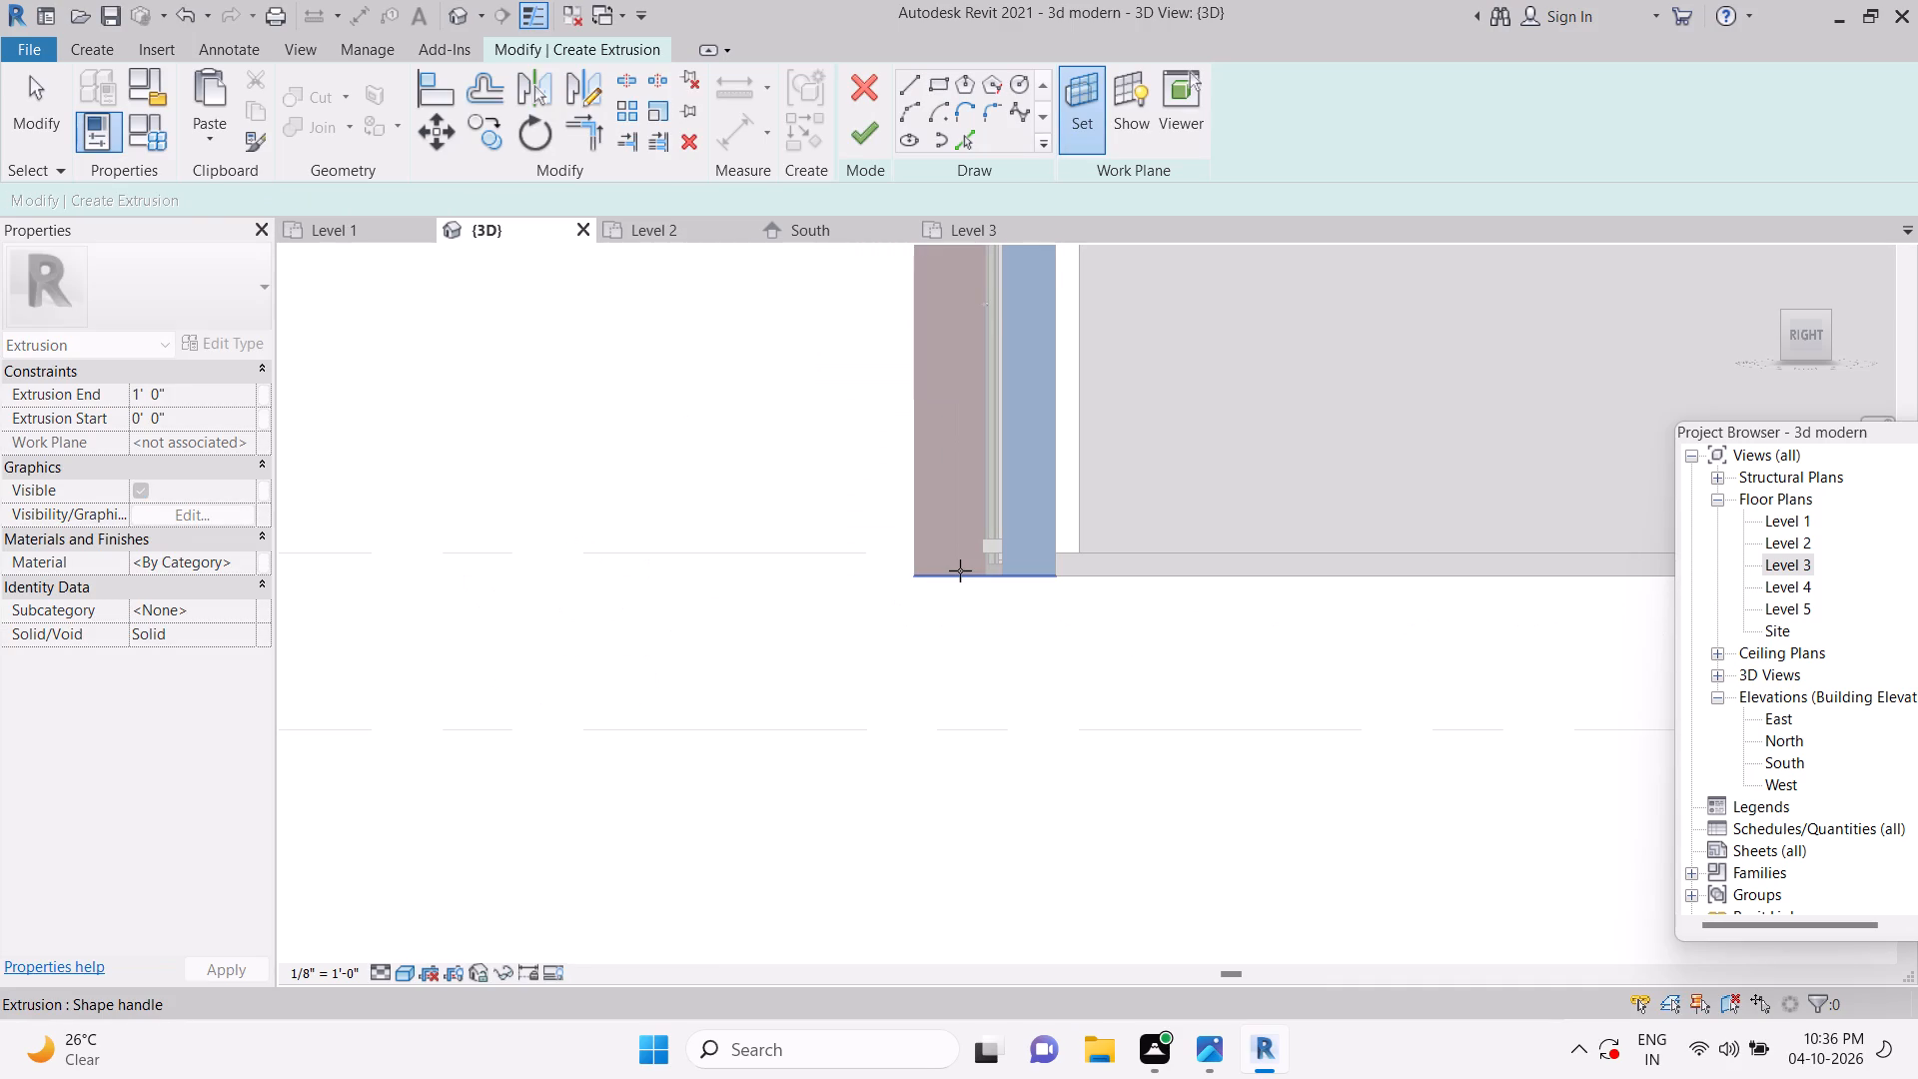
pyautogui.press('Tab')
pyautogui.click(960, 570)
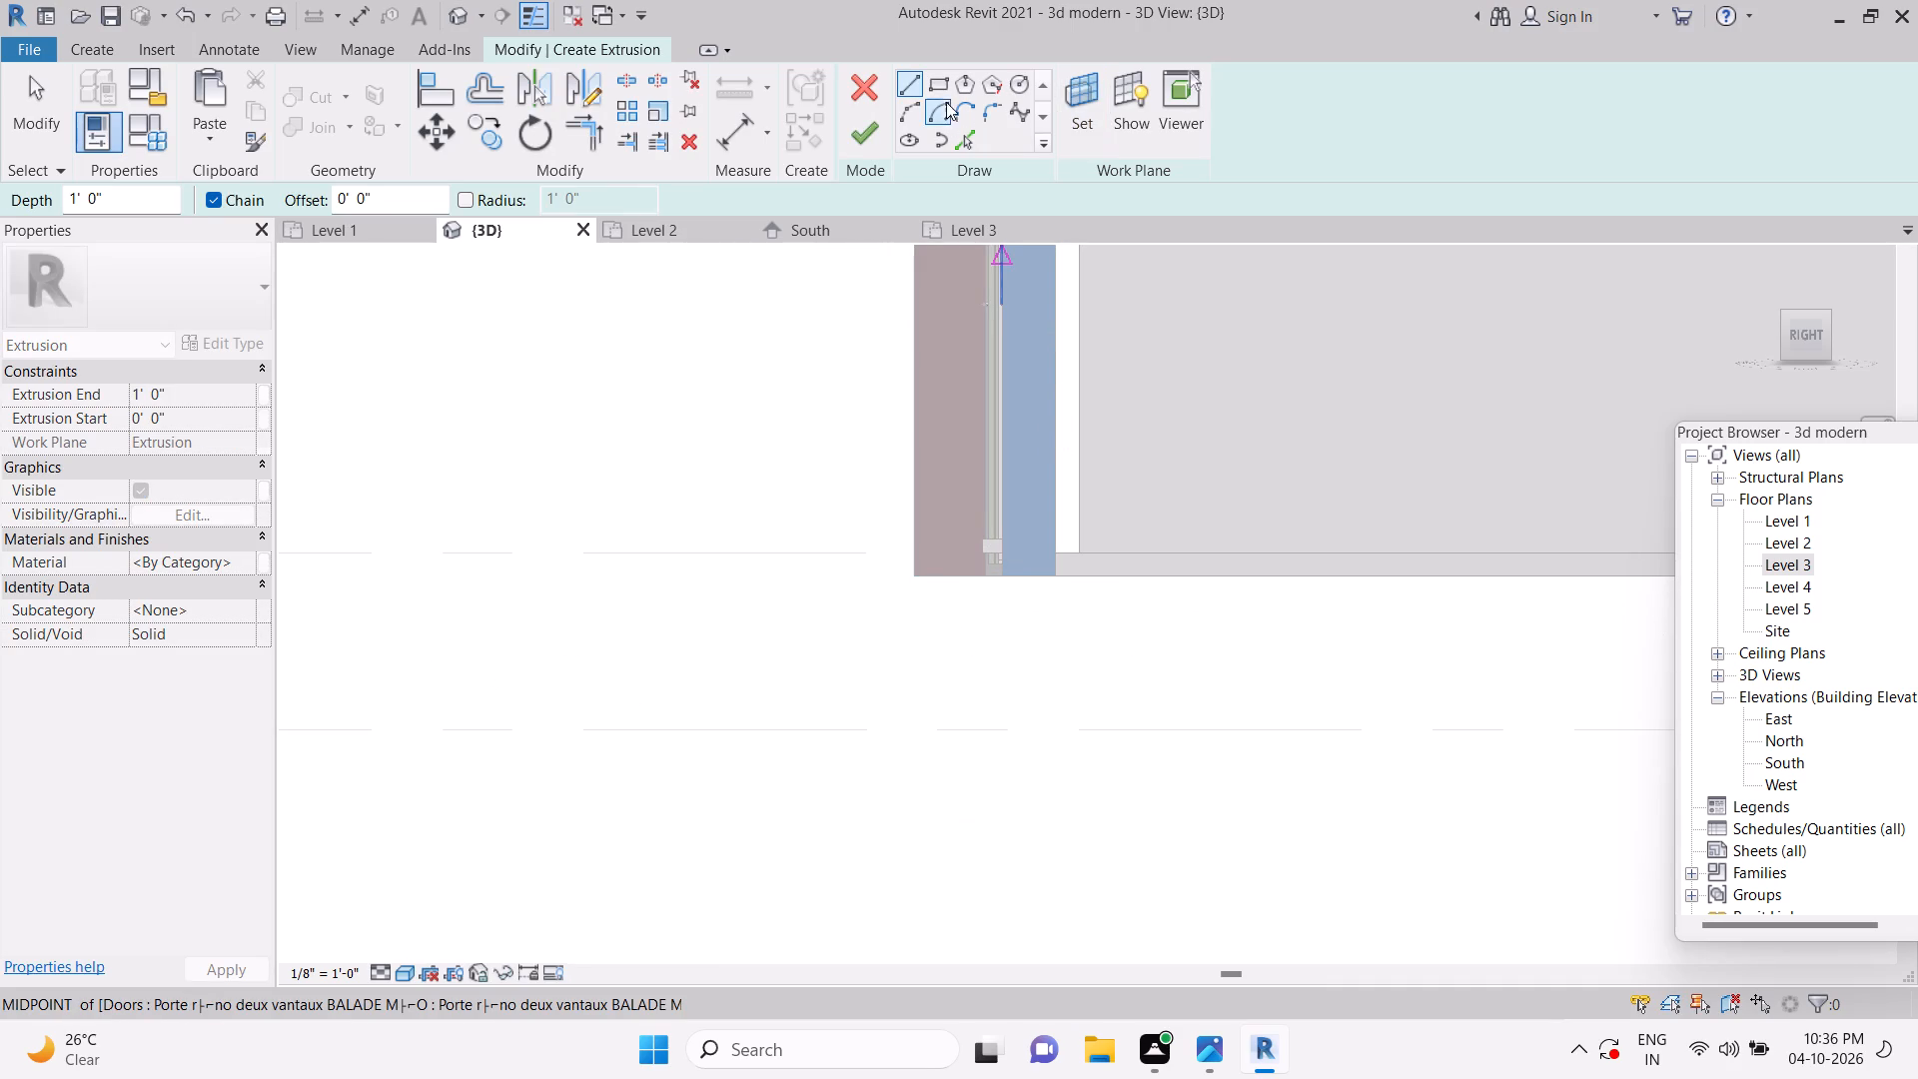
# Sketch a rectangle about 4" wide and 2'-2" high from the facade's bottom edge down to Level 1.
pyautogui.click(941, 98)
pyautogui.click(941, 86)
pyautogui.click(1057, 574)
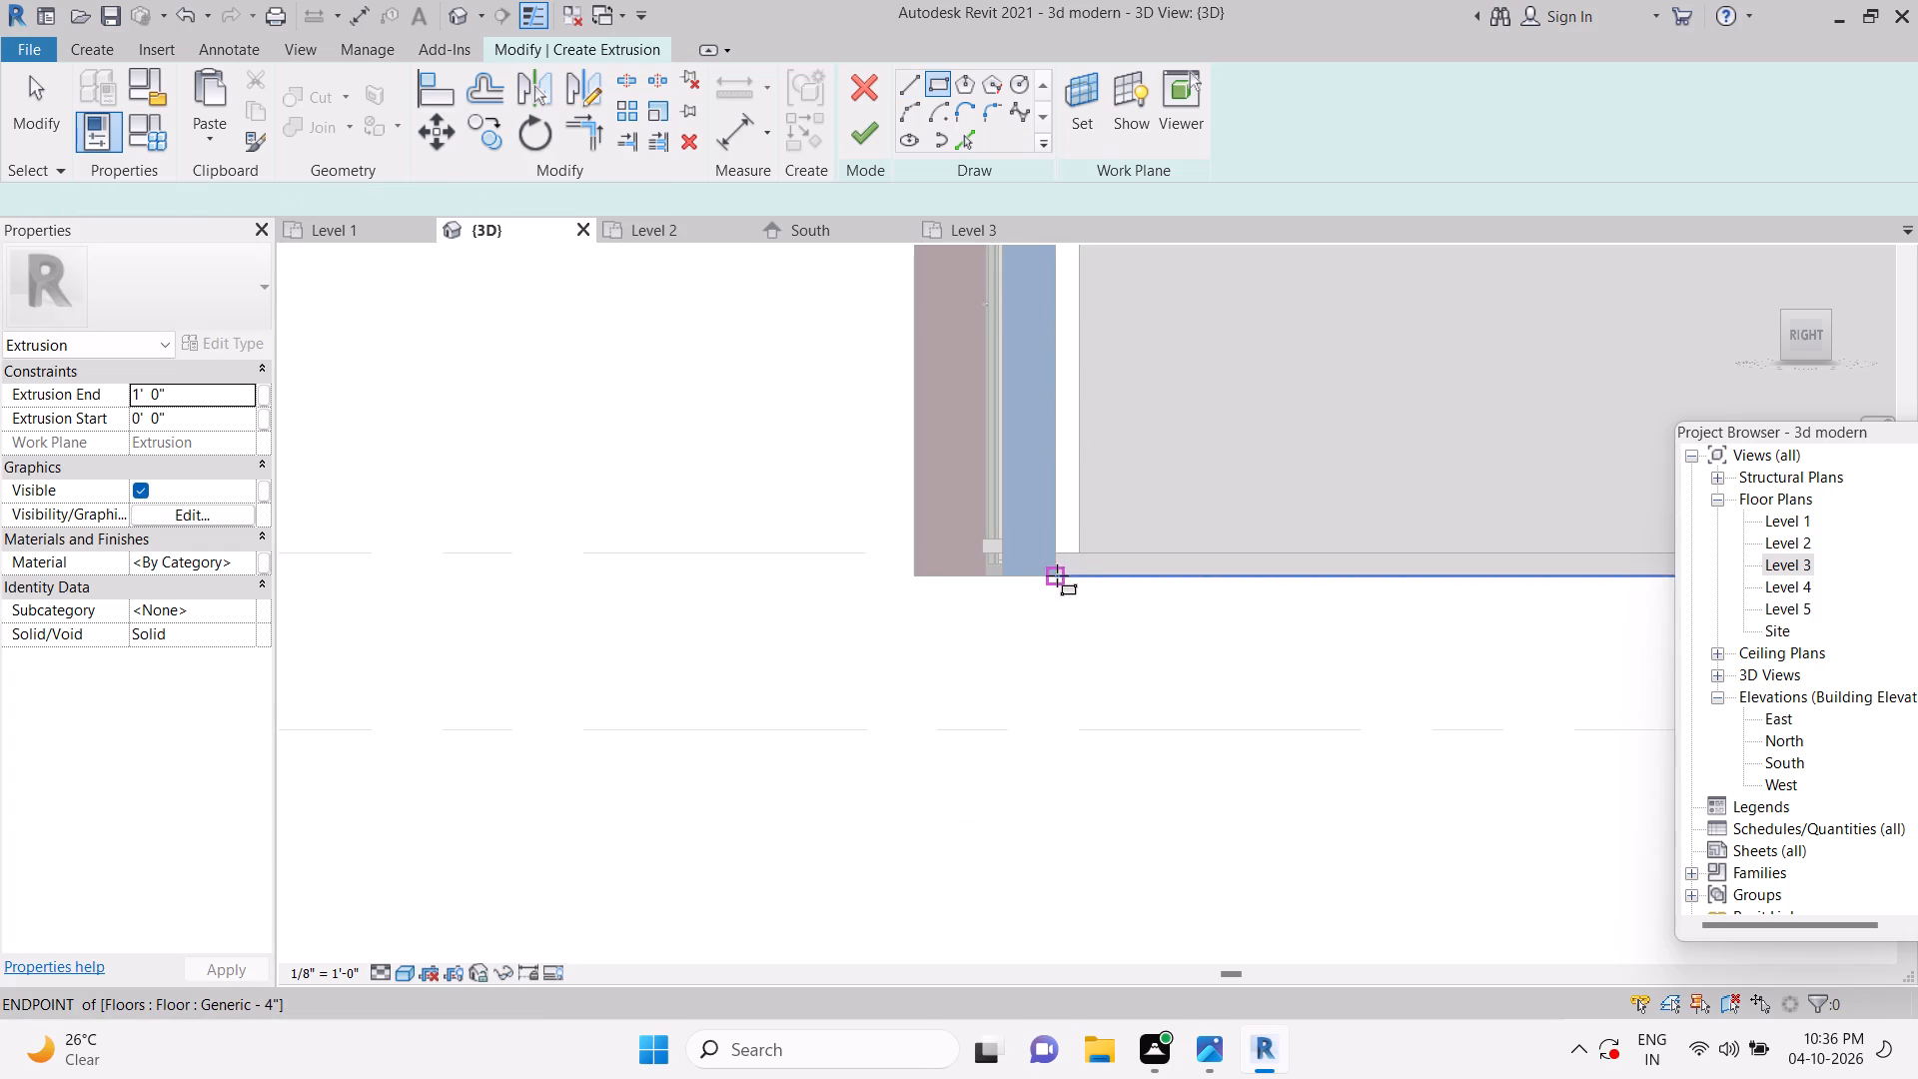
pyautogui.scroll(-4, 1057, 582)
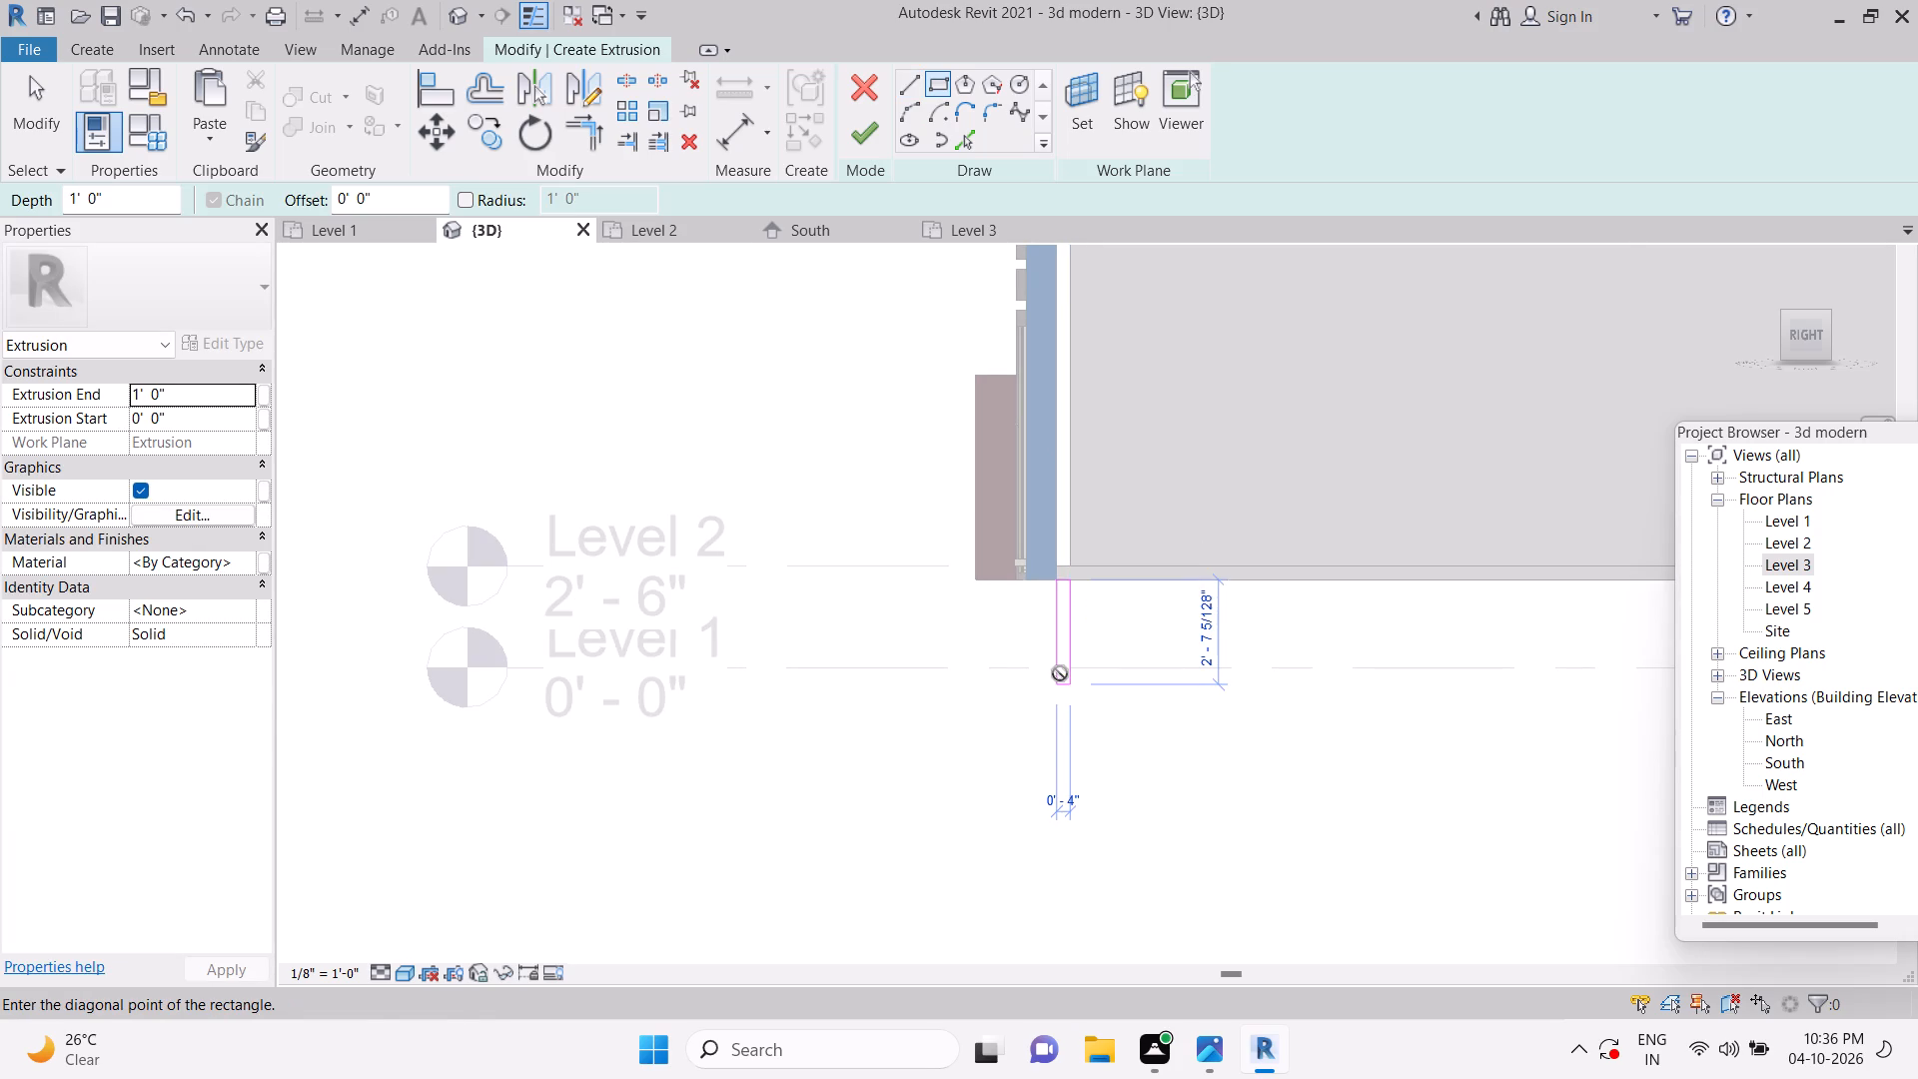
pyautogui.click(1060, 672)
pyautogui.press('Escape')
pyautogui.press('Escape')
pyautogui.press('Escape')
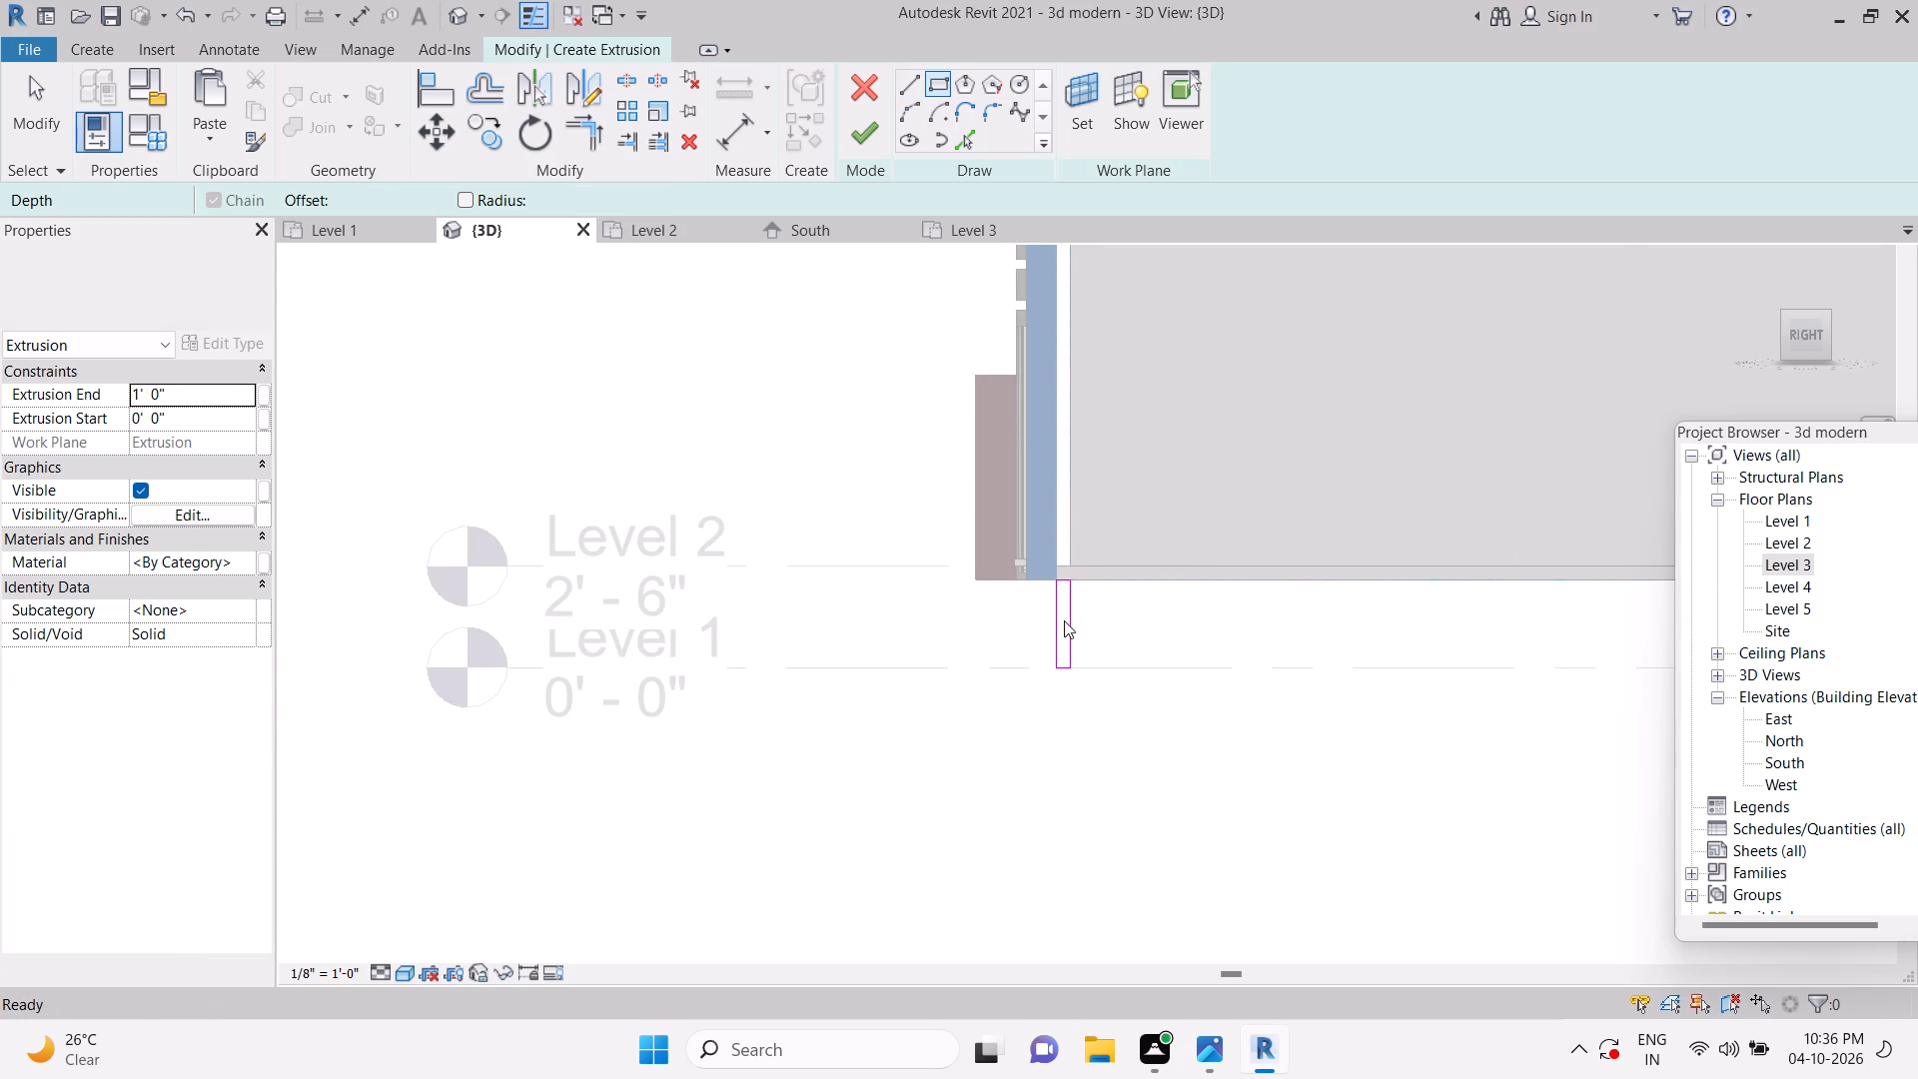
pyautogui.press('Escape')
# Stretch the rectangle's outer vertical edge away from the facade until the sketch is about 5'-10" wide.
pyautogui.click(1057, 617)
pyautogui.scroll(5, 1058, 621)
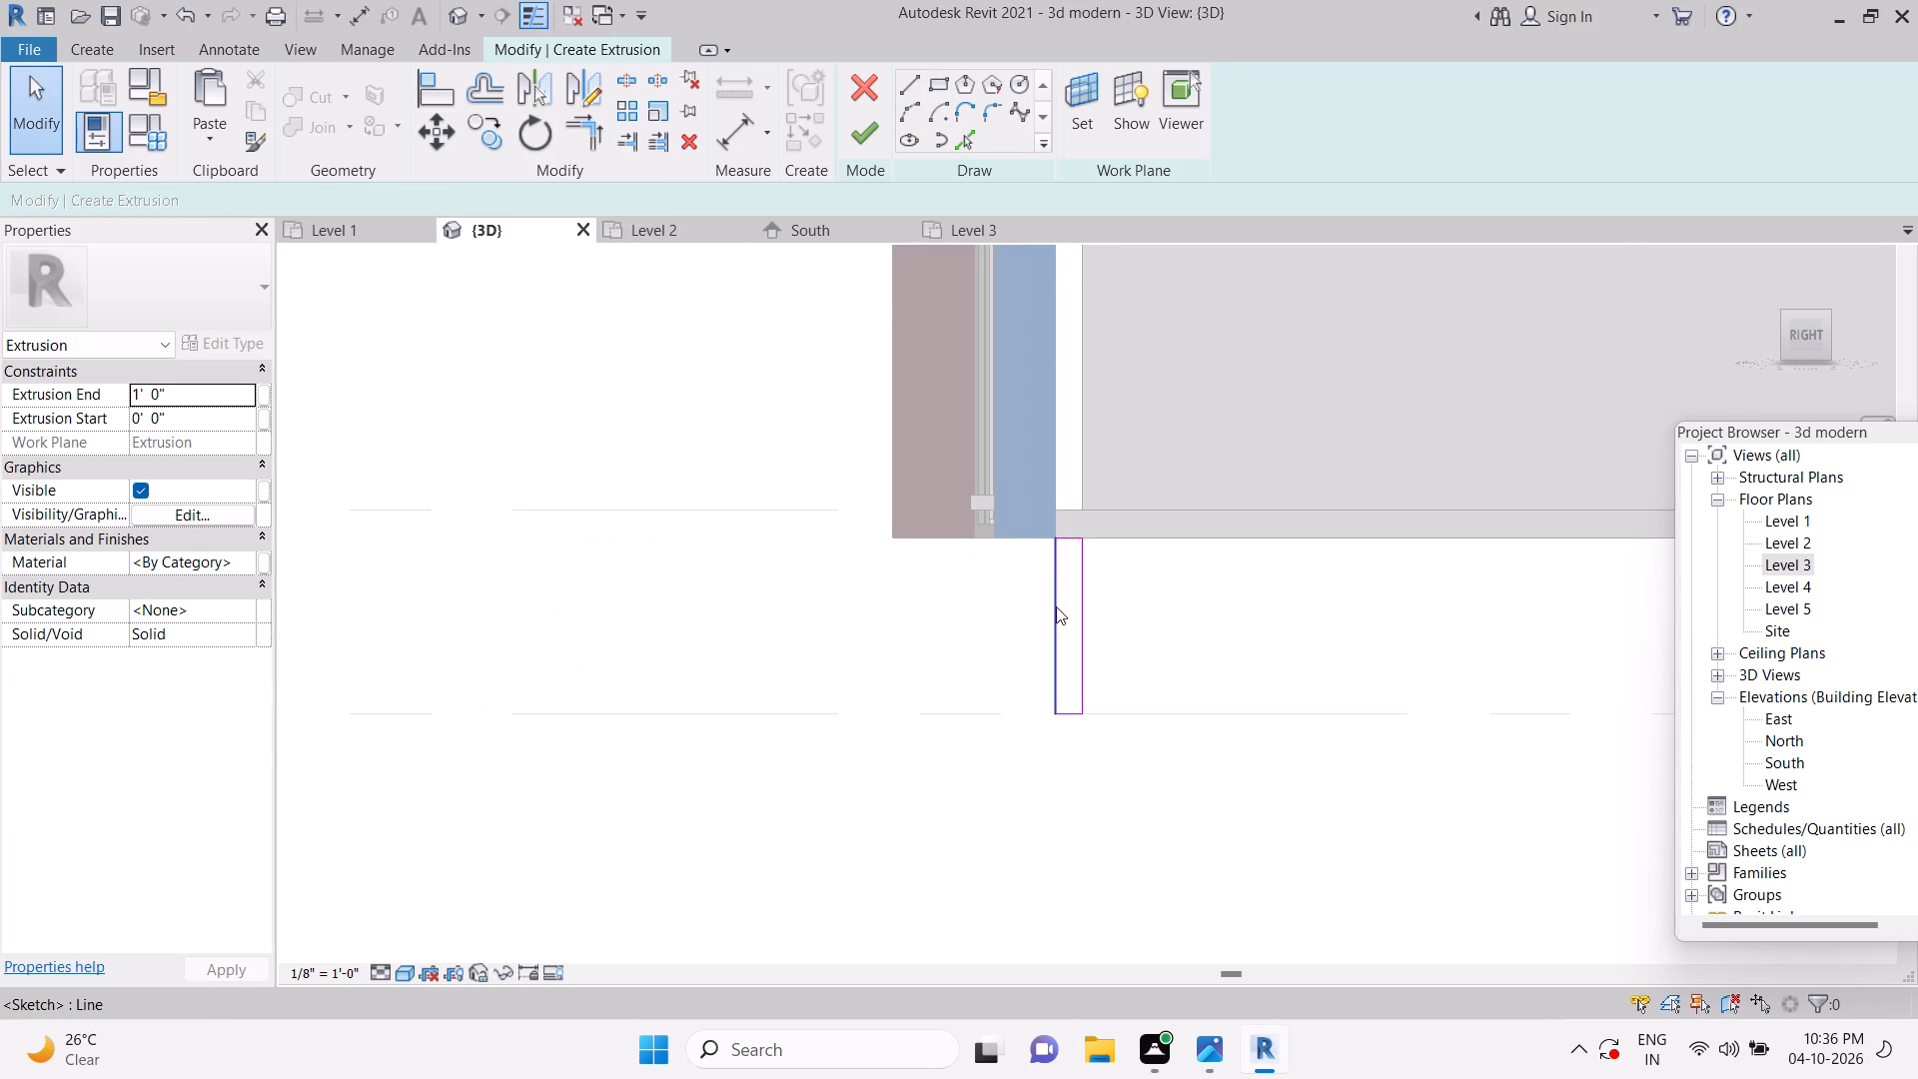
pyautogui.moveTo(1055, 606); pyautogui.dragTo(645, 616)
pyautogui.scroll(-2, 875, 635)
pyautogui.moveTo(880, 641); pyautogui.dragTo(1194, 635, button='middle')
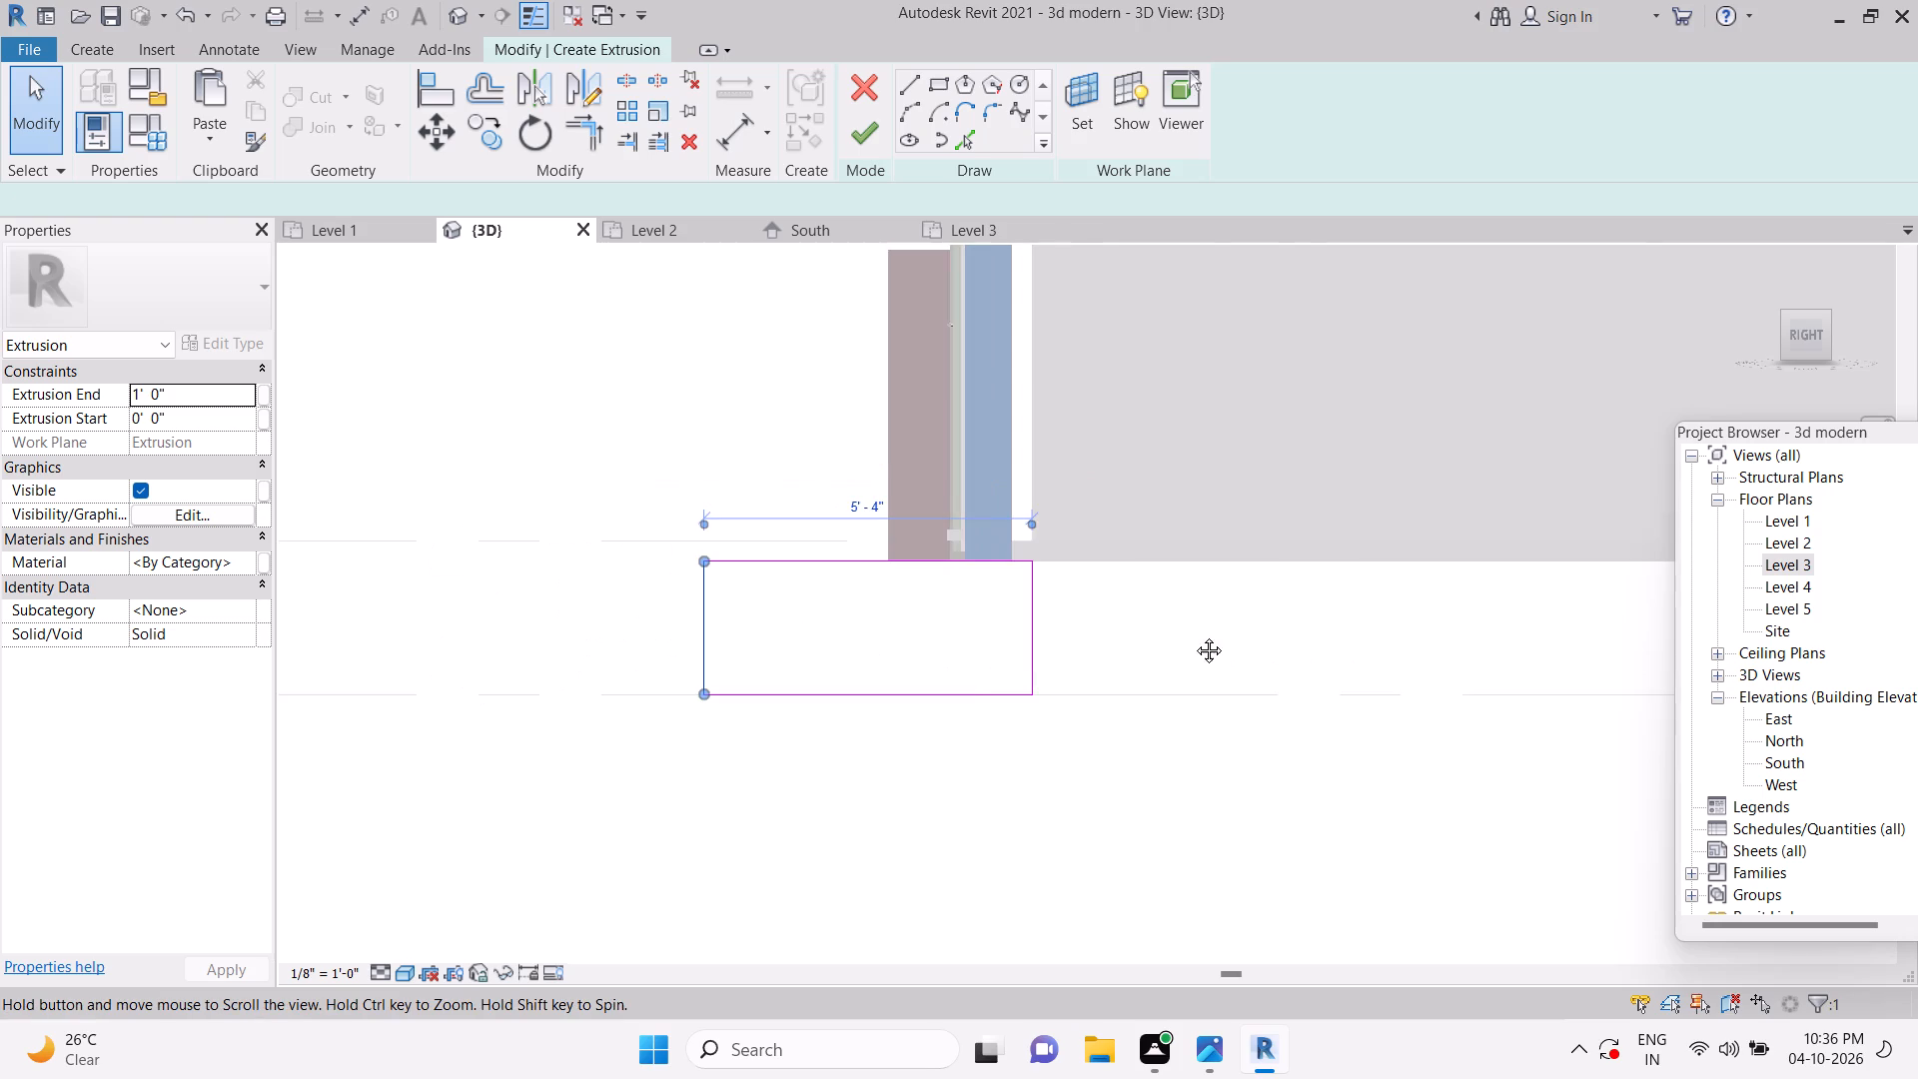
pyautogui.moveTo(1194, 635); pyautogui.dragTo(1206, 633, button='middle')
pyautogui.scroll(-1, 1206, 633)
pyautogui.moveTo(1053, 611); pyautogui.dragTo(989, 609)
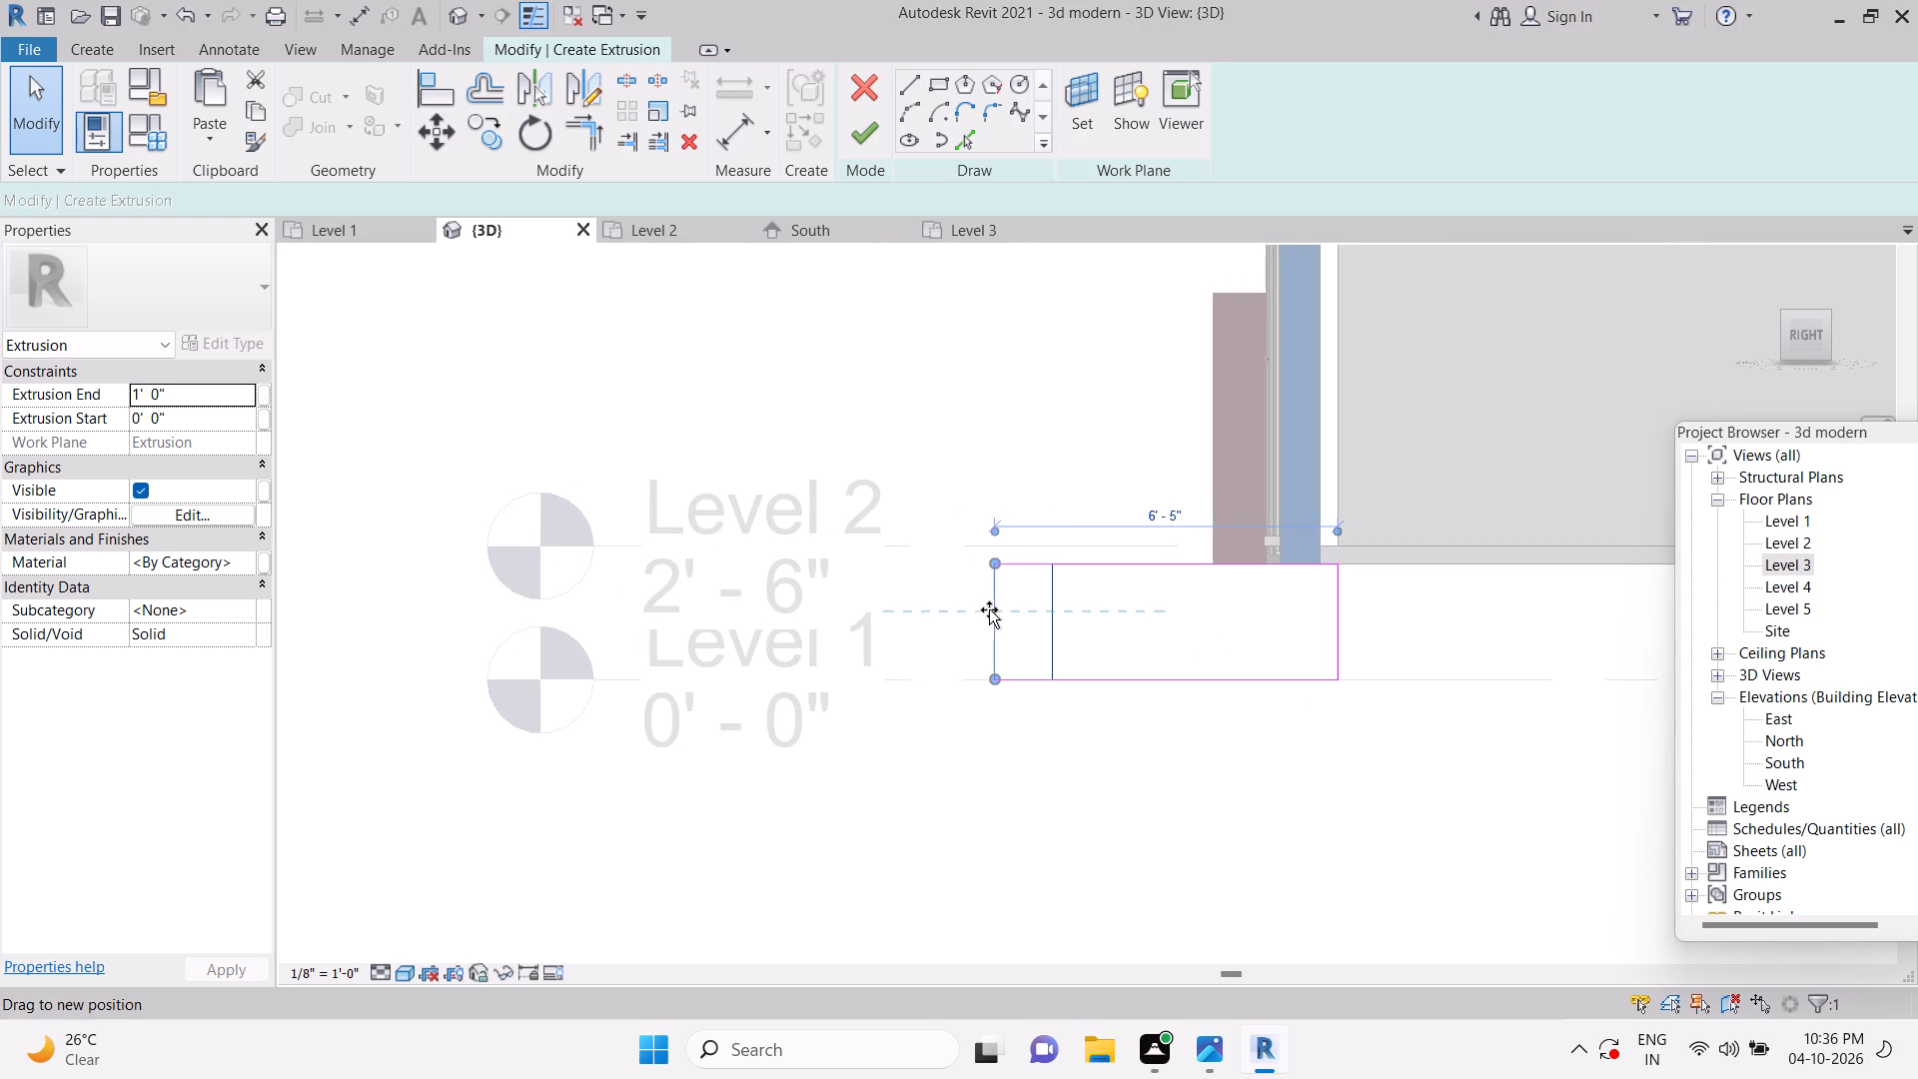
pyautogui.moveTo(989, 609); pyautogui.dragTo(1026, 616)
pyautogui.press('Escape')
pyautogui.press('Escape')
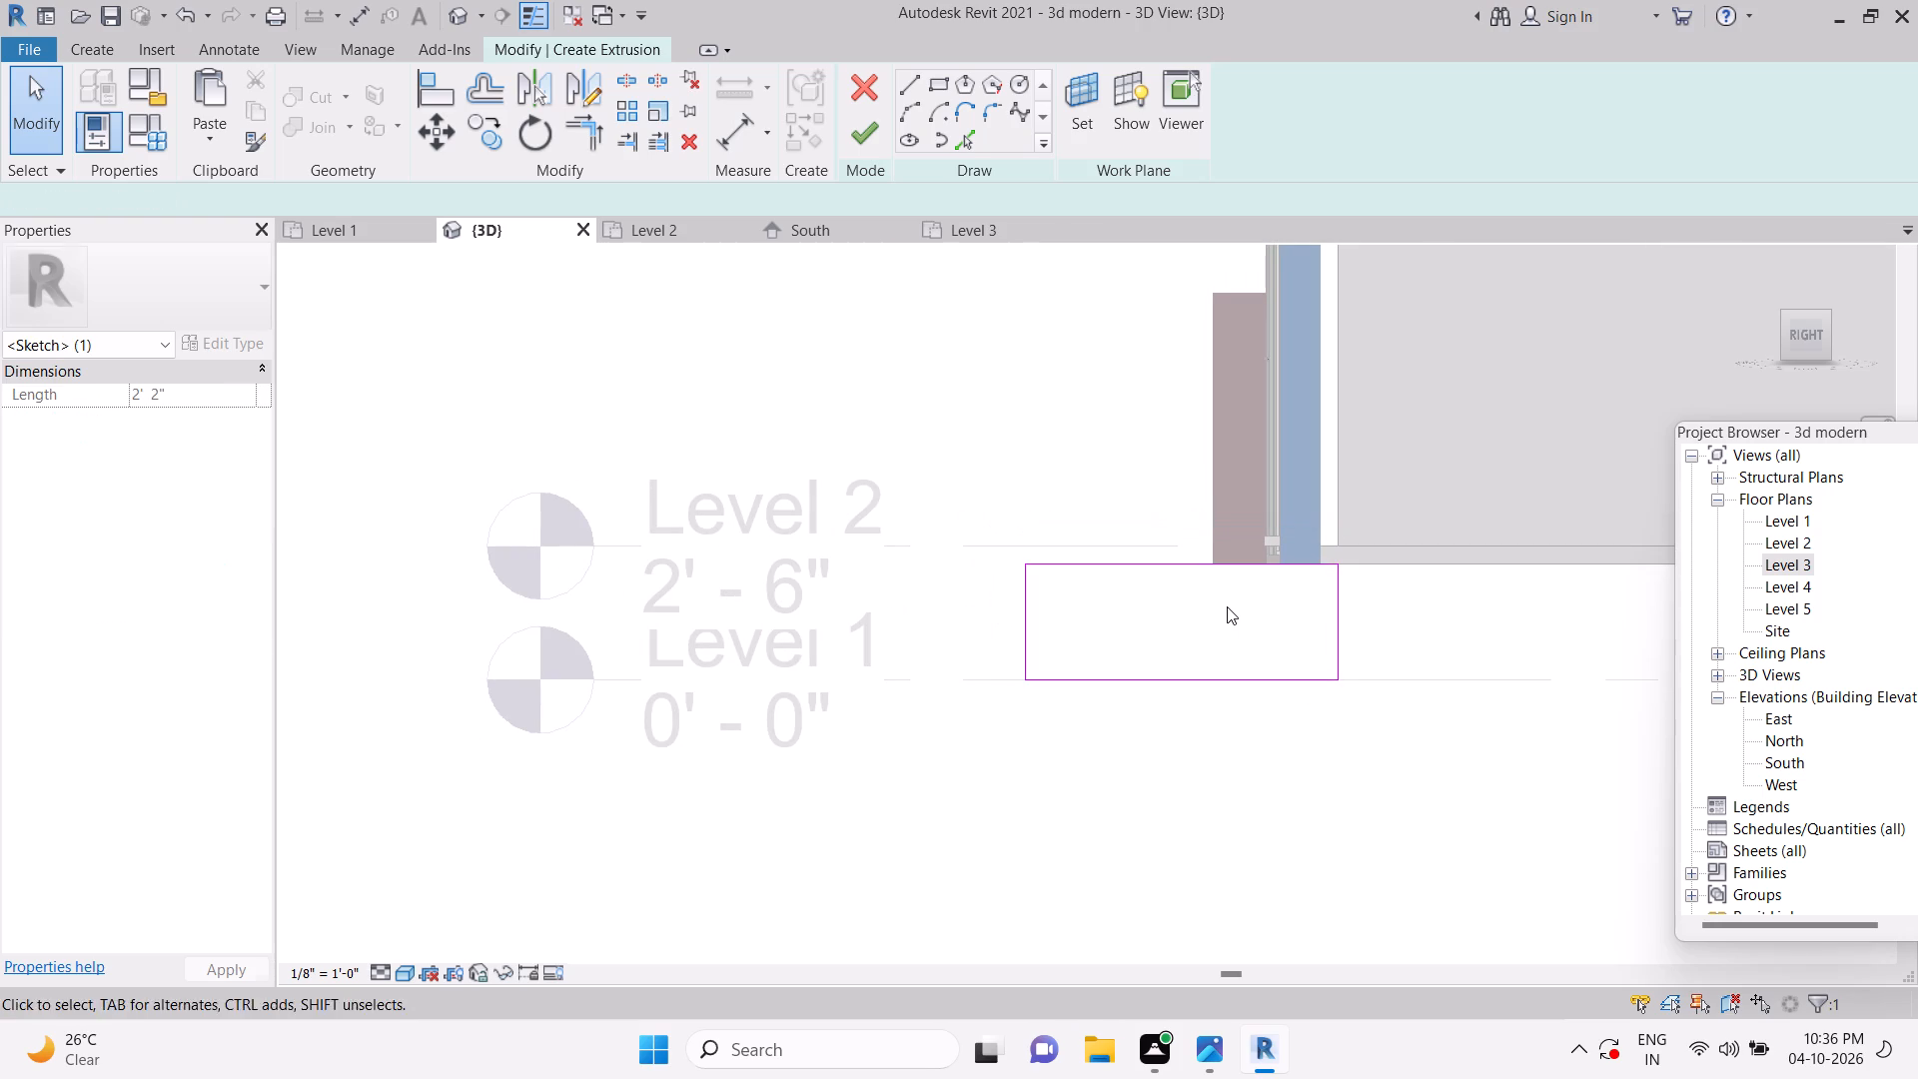
pyautogui.press('Escape')
pyautogui.press('Escape')
# Move the rectangle's house-side edge beneath the blue frame, making the profile about 4'-10 1/2" wide.
pyautogui.click(1334, 597)
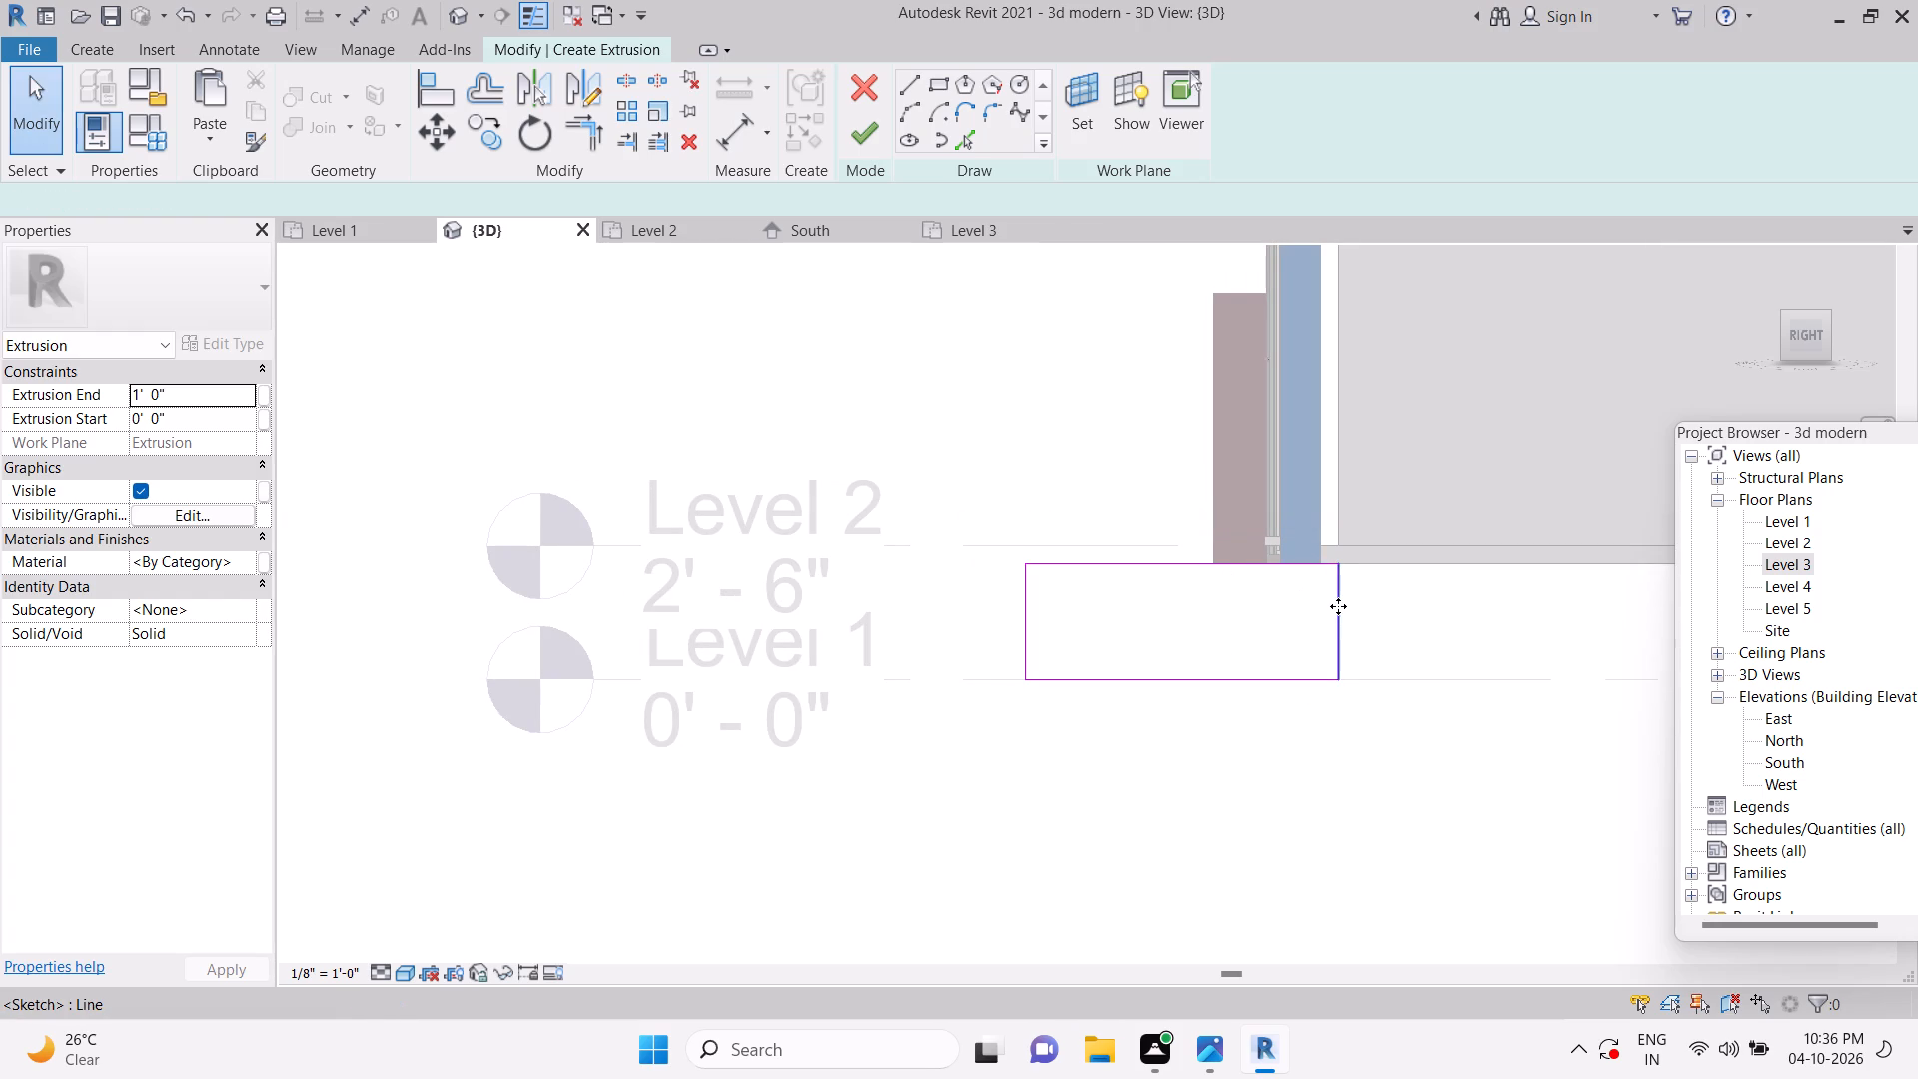
pyautogui.moveTo(1338, 606); pyautogui.dragTo(1278, 602)
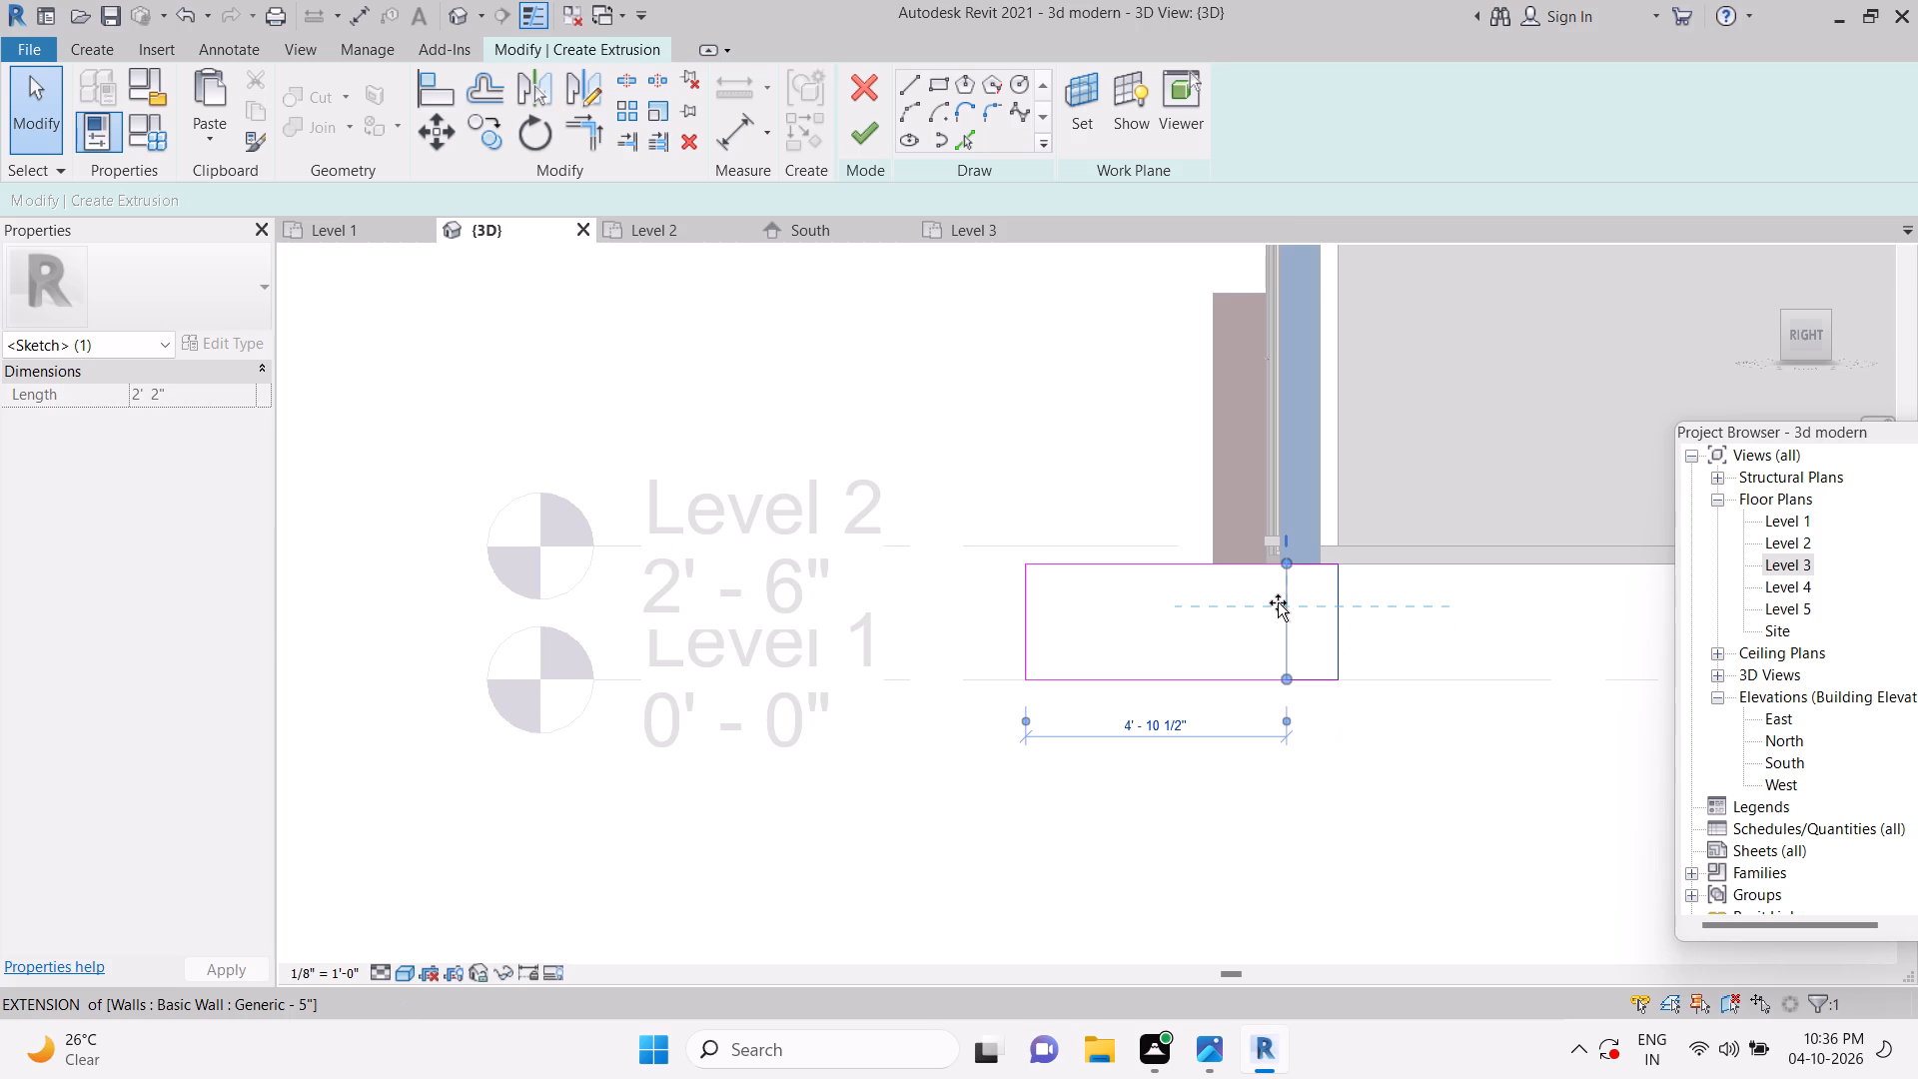
pyautogui.moveTo(1278, 602); pyautogui.dragTo(1279, 601)
pyautogui.moveTo(1279, 601); pyautogui.dragTo(1284, 599)
pyautogui.press('Escape')
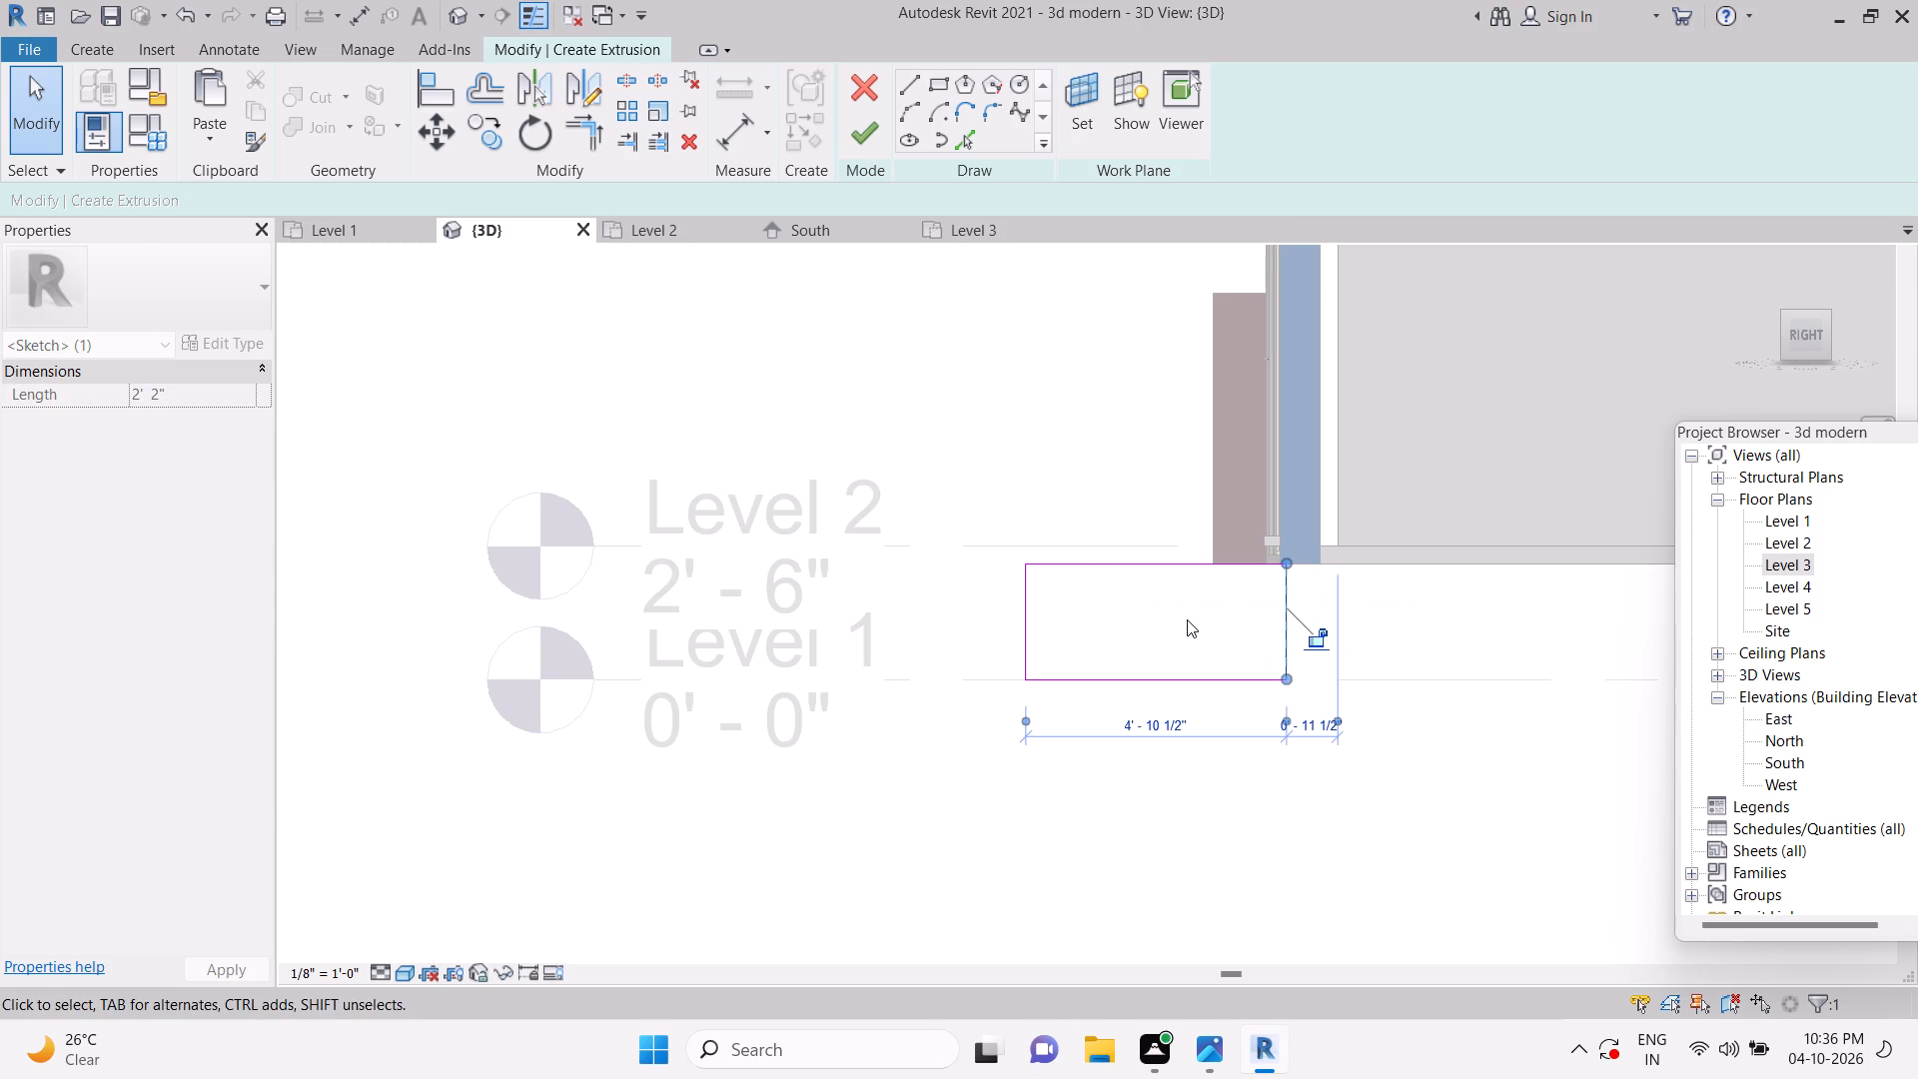
pyautogui.press('Escape')
pyautogui.press('Escape')
# Turn the rectangle into a triangular ramp profile by sloping its top edge to the outer bottom corner, delete the leftover line, and finish the sketch.
pyautogui.click(1085, 565)
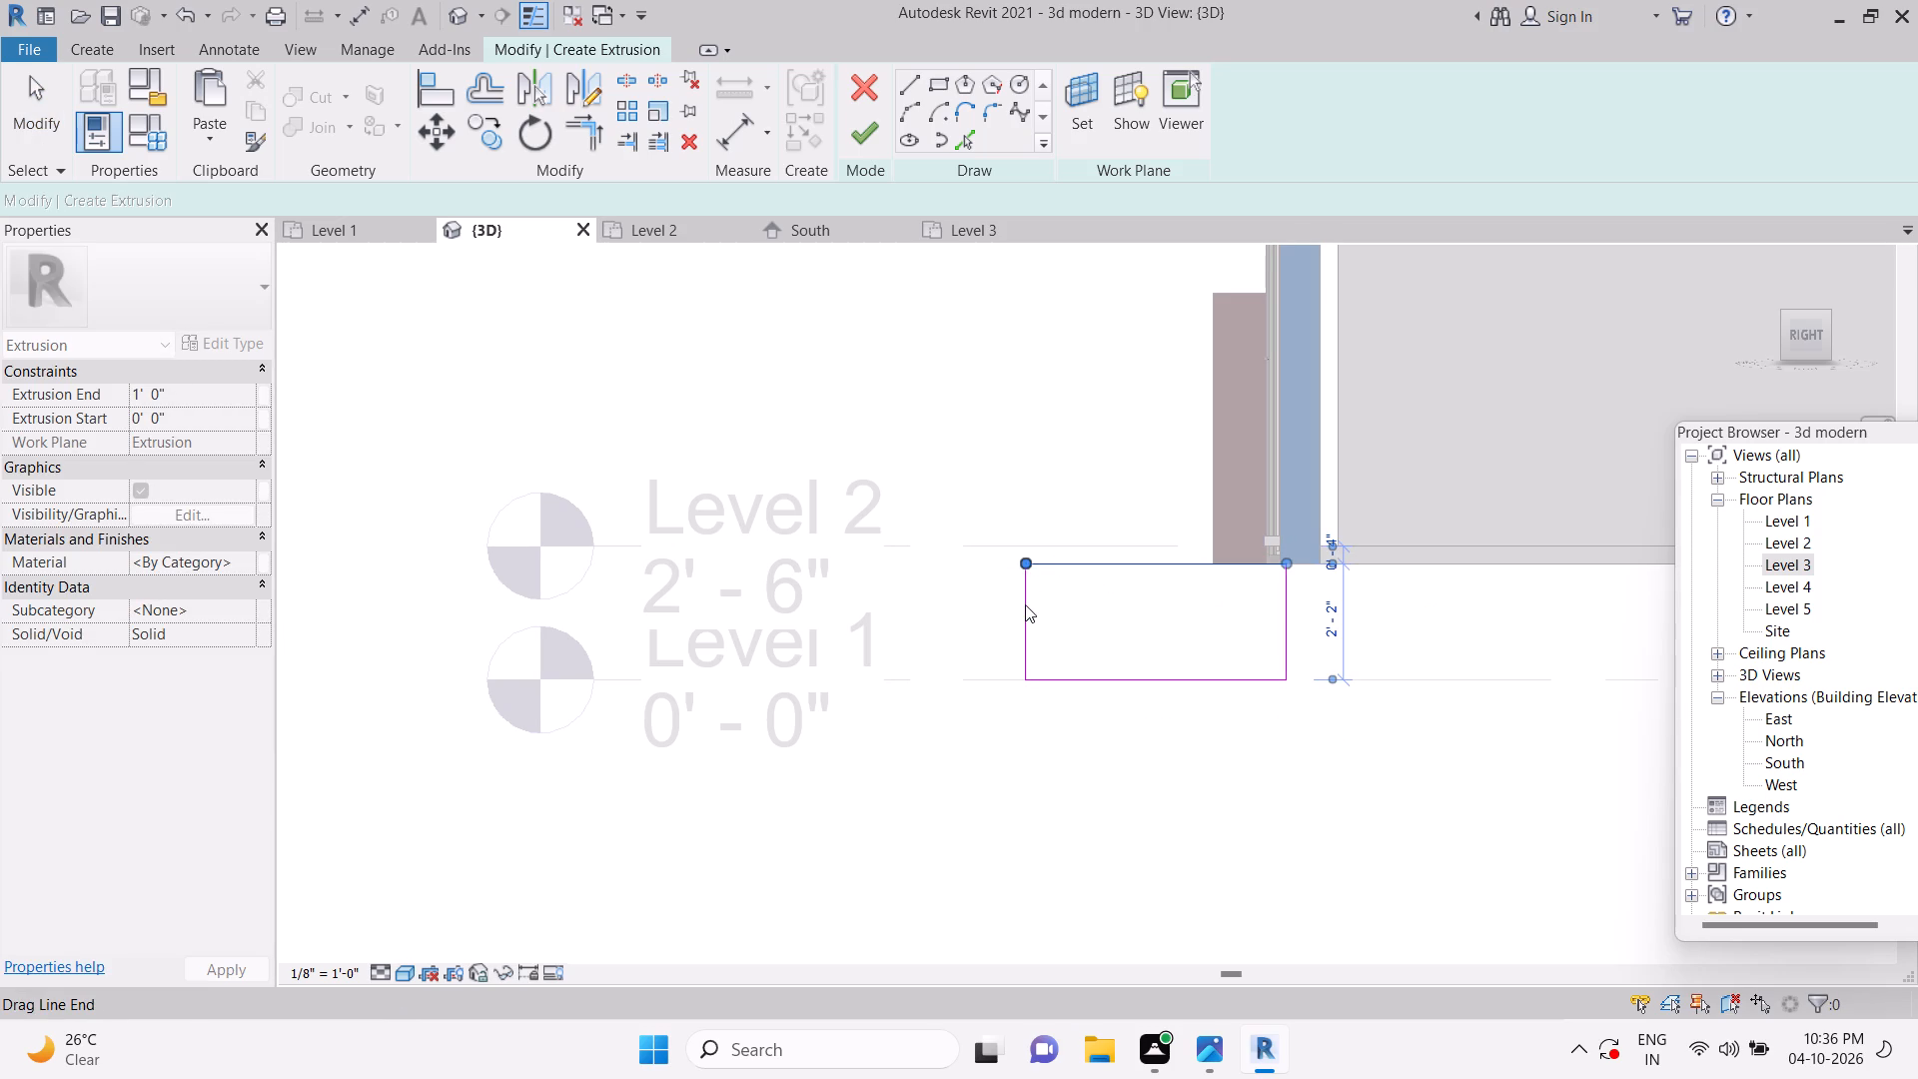
pyautogui.moveTo(1027, 566); pyautogui.dragTo(1025, 673)
pyautogui.press('Escape')
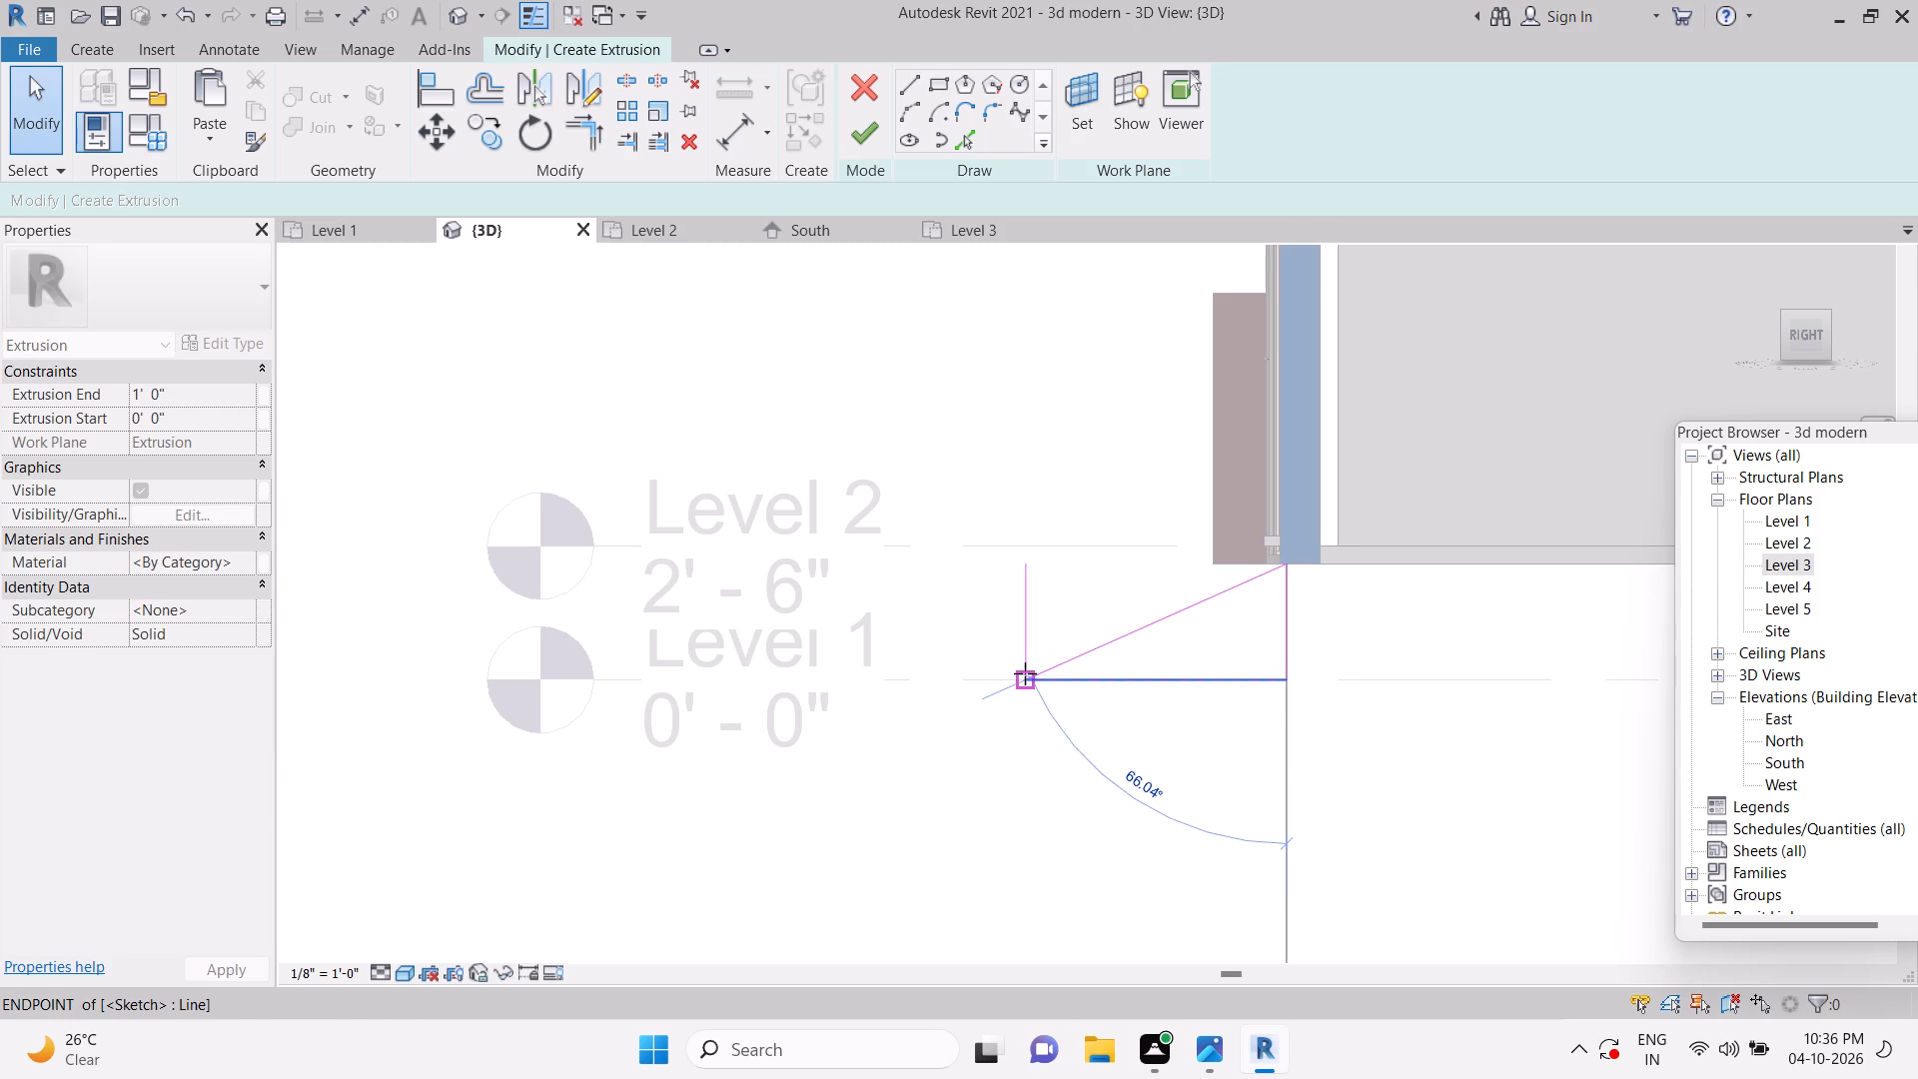
pyautogui.press('Escape')
pyautogui.press('Escape')
pyautogui.press('Escape')
pyautogui.click(1035, 631)
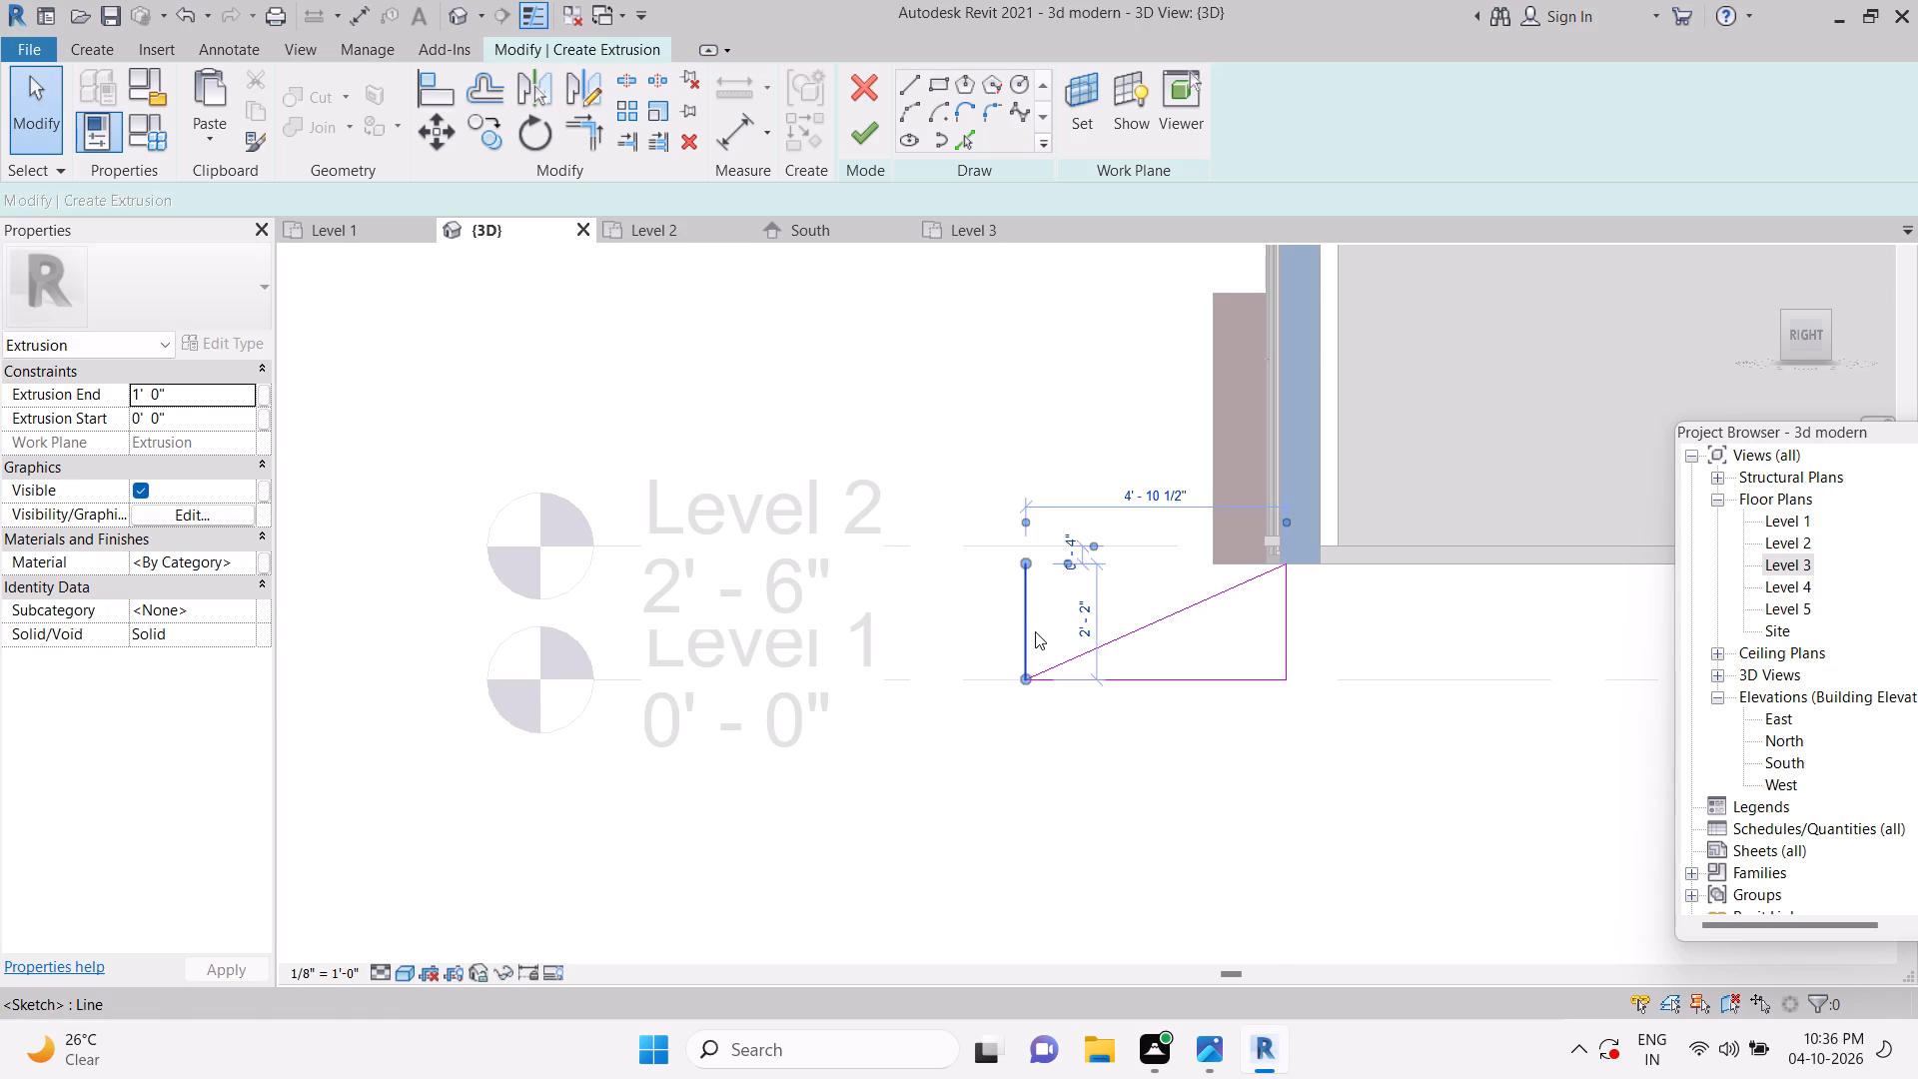
pyautogui.press('Delete')
pyautogui.press('Escape')
pyautogui.press('Escape')
pyautogui.click(868, 132)
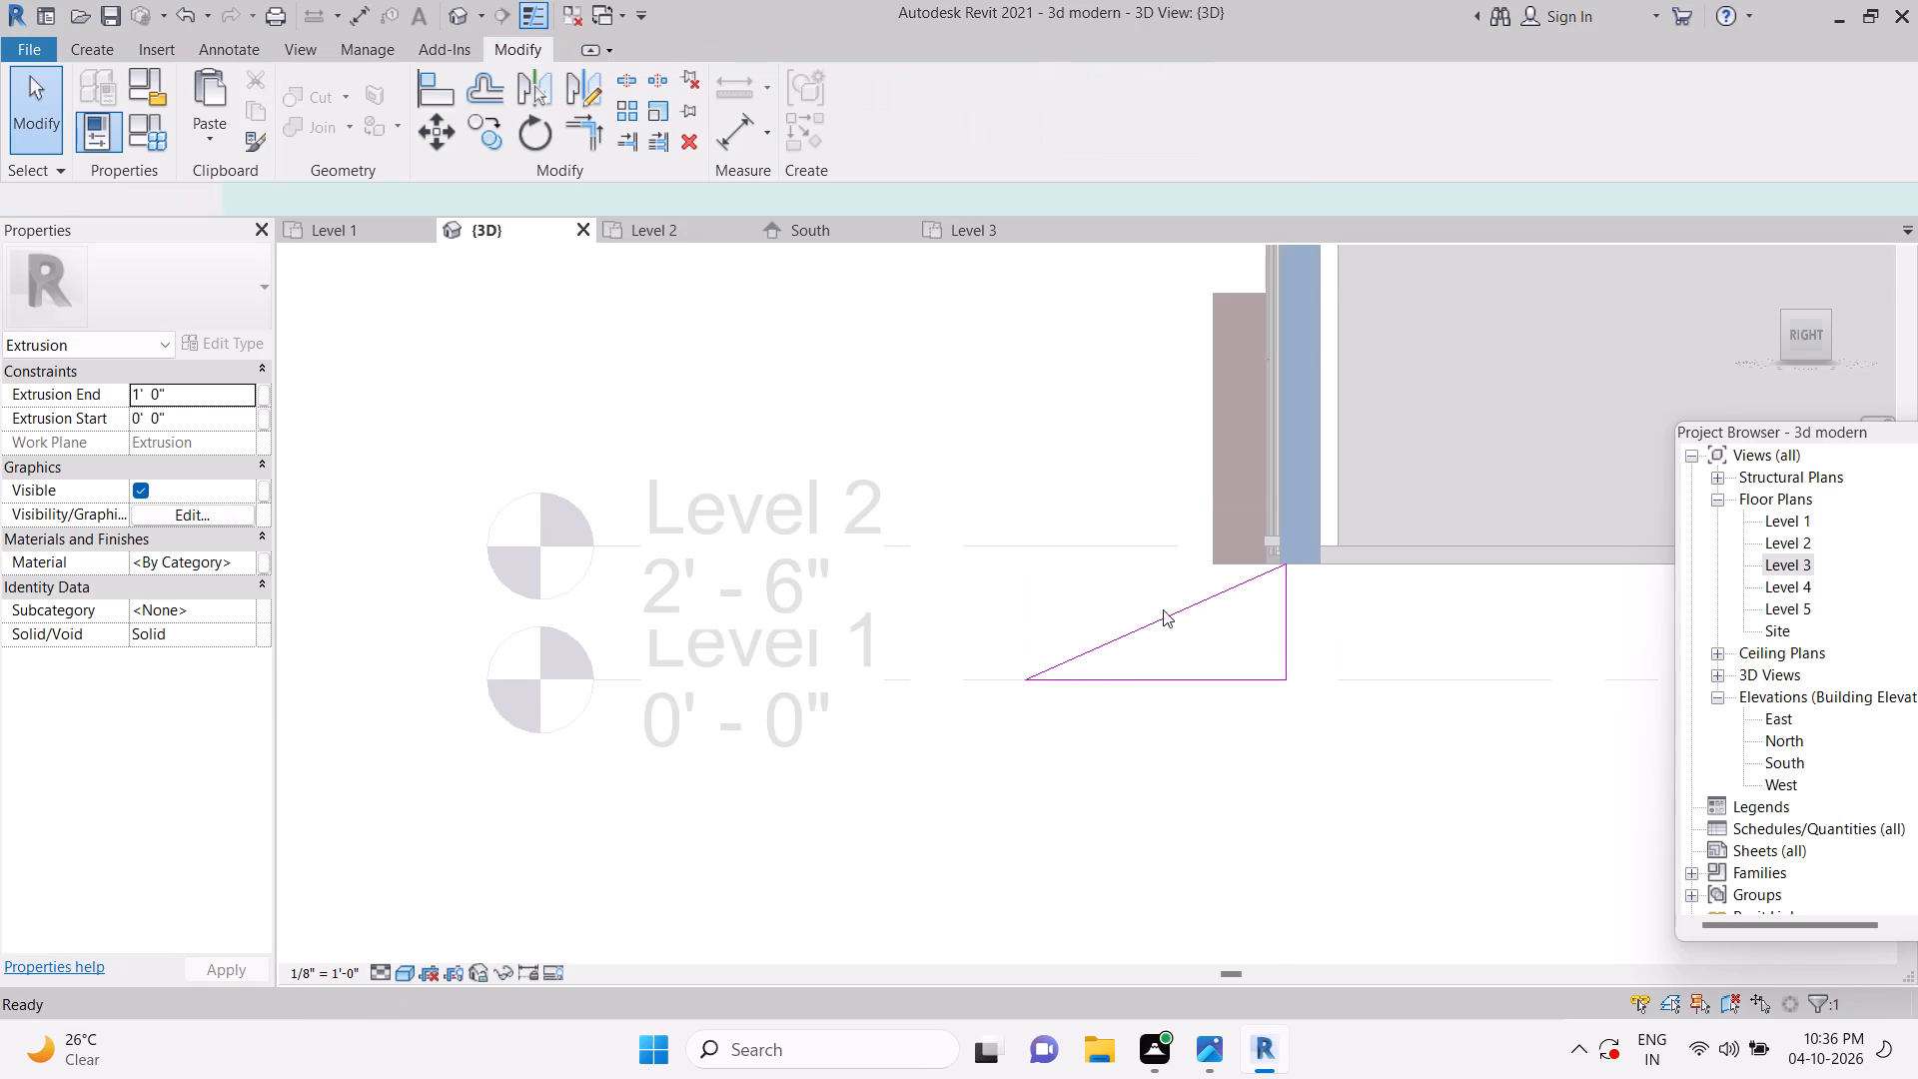
# In the front view, stretch the ramp extrusion's right end to the outer edge of the blue frame.
pyautogui.scroll(-5, 1180, 636)
pyautogui.keyDown('shift'); pyautogui.moveTo(1227, 721); pyautogui.dragTo(1352, 739, button='middle'); pyautogui.keyUp('shift')
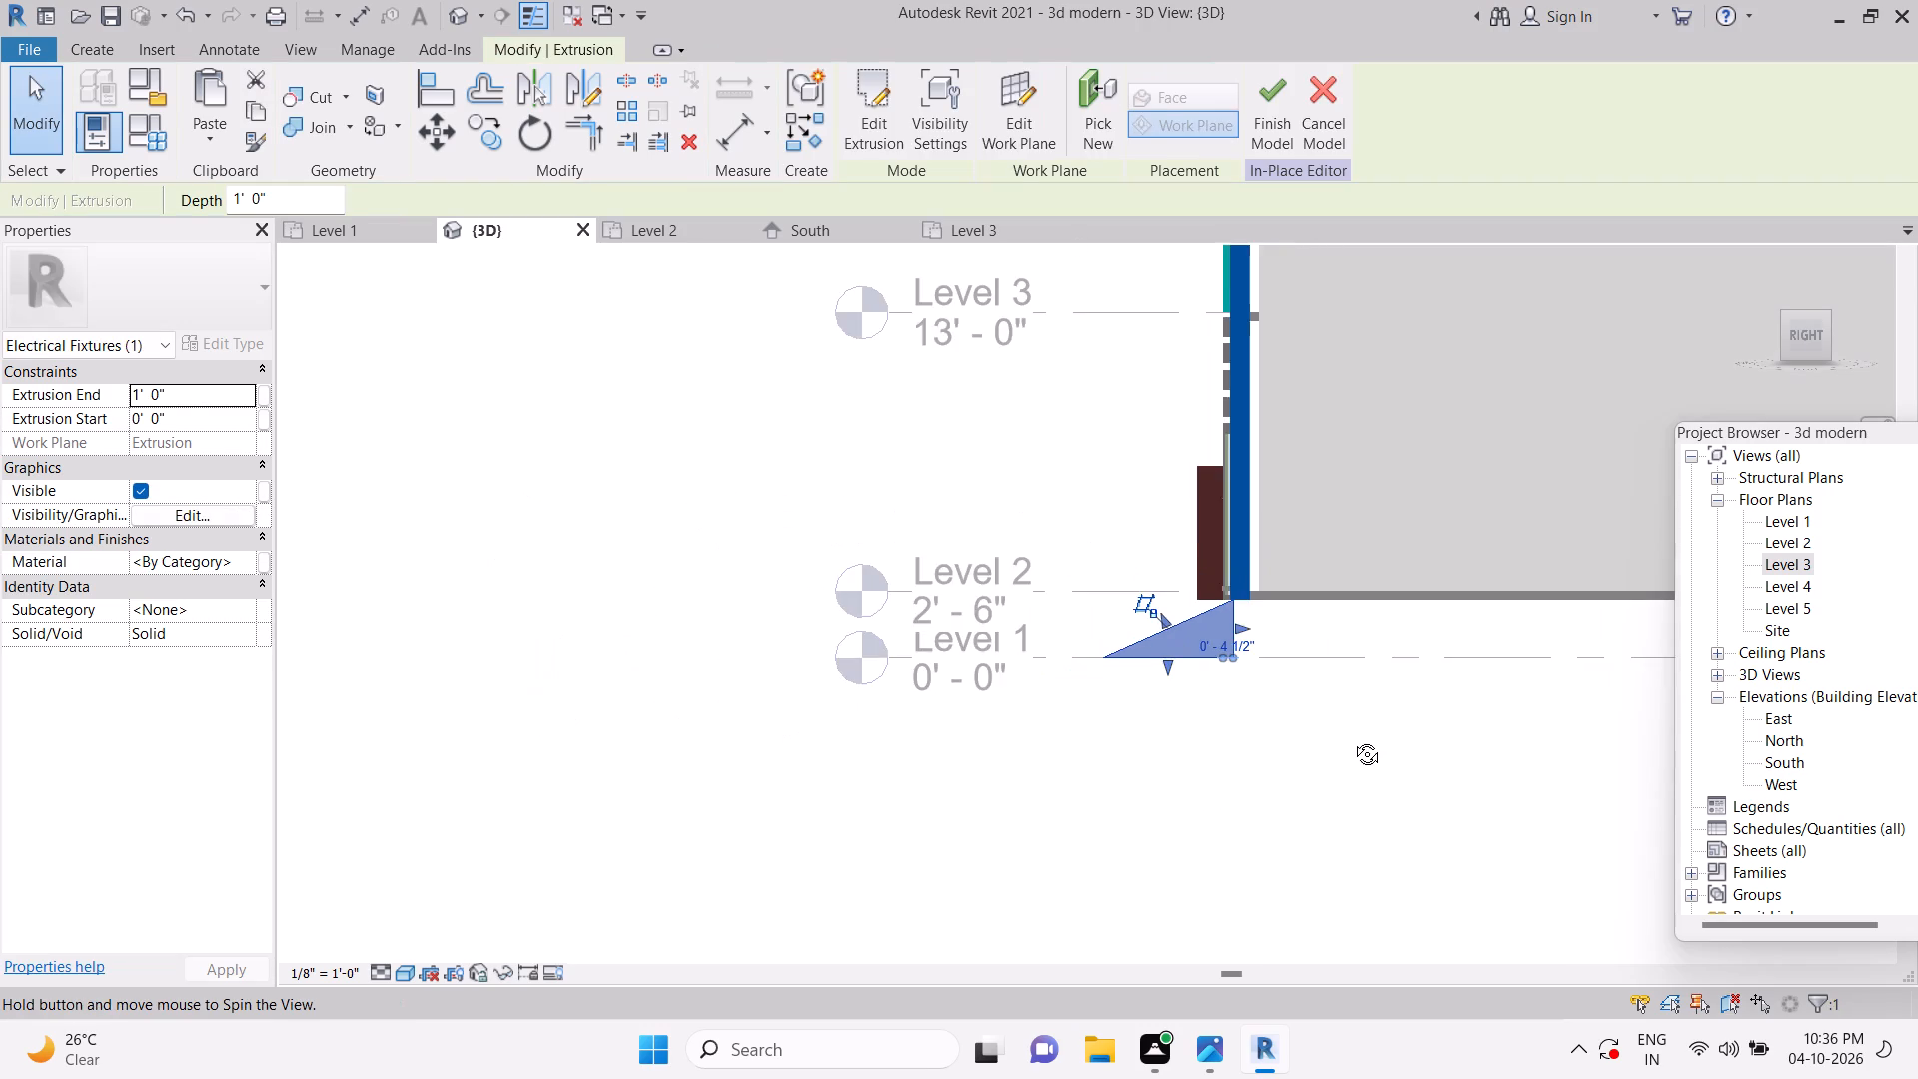
pyautogui.keyDown('shift'); pyautogui.moveTo(1352, 739); pyautogui.dragTo(1532, 751, button='middle'); pyautogui.keyUp('shift')
pyautogui.scroll(-4, 1269, 702)
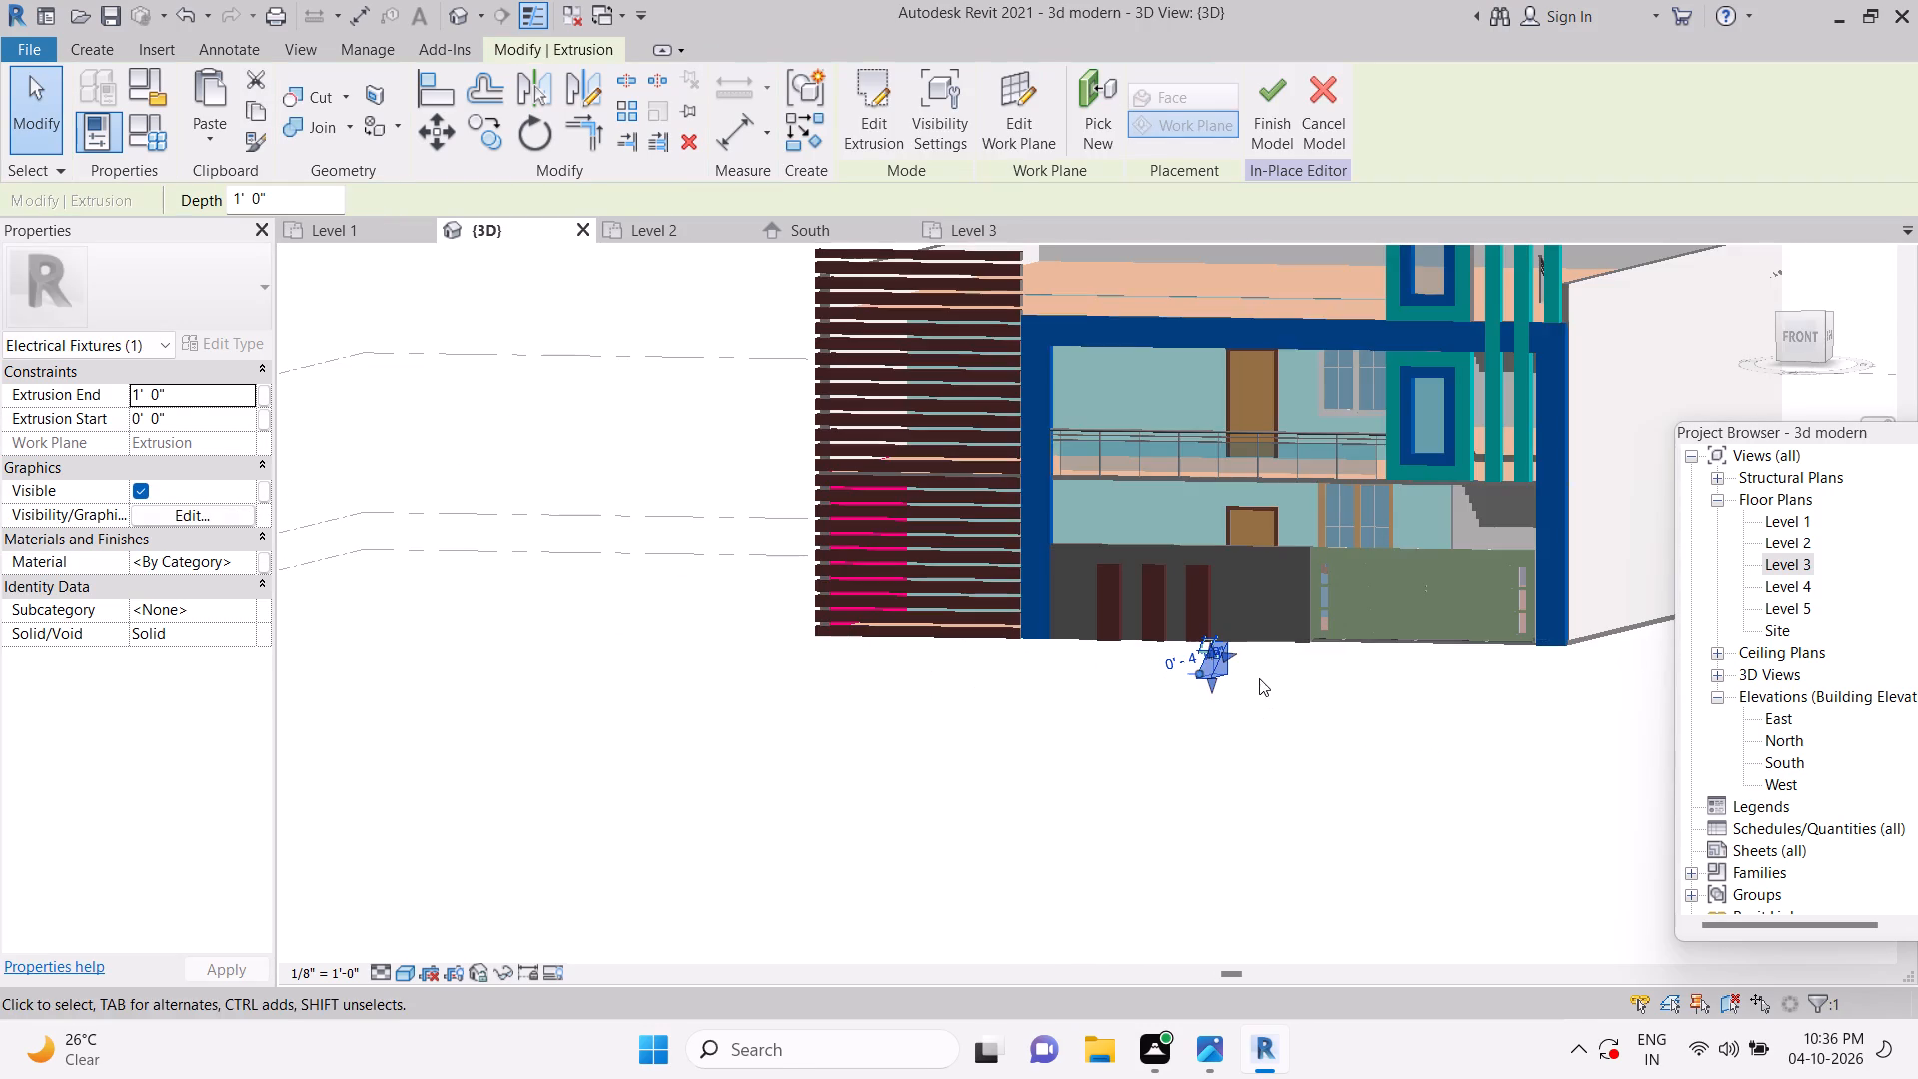
pyautogui.click(1799, 338)
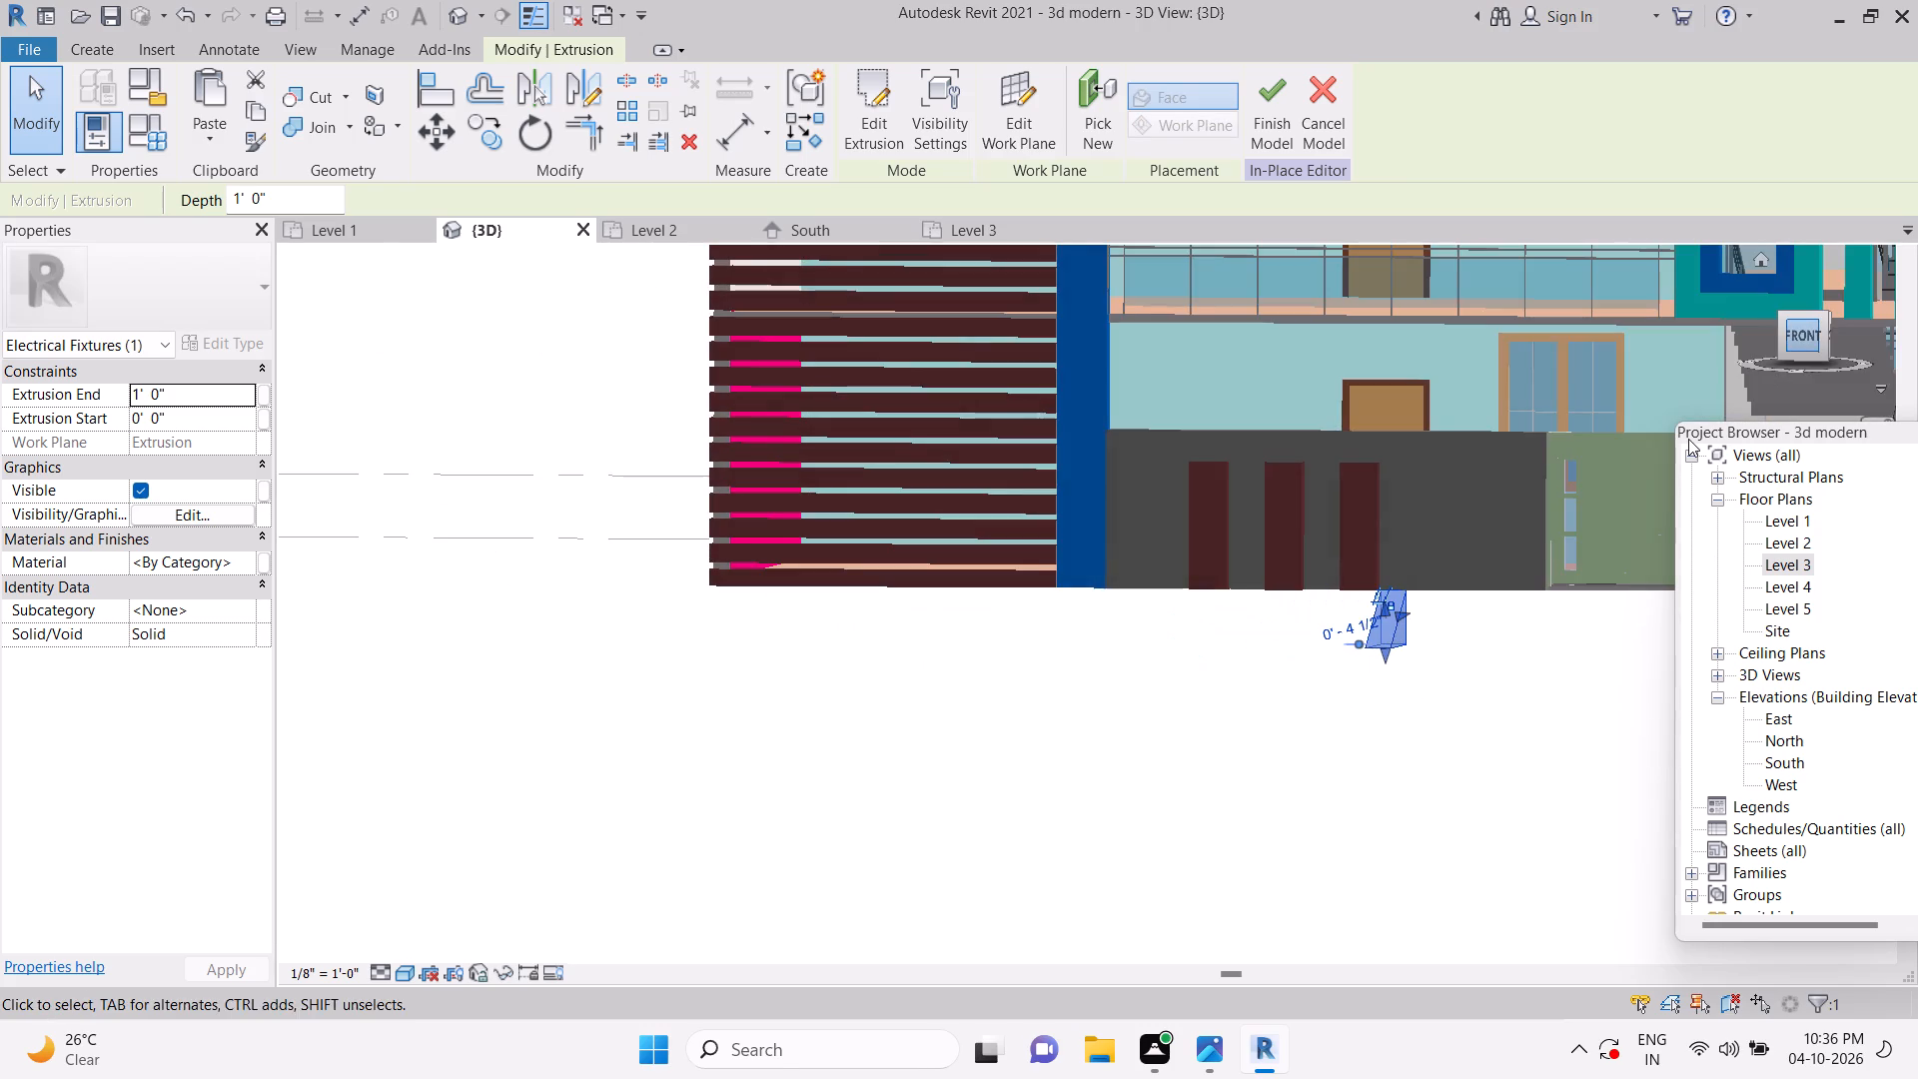
pyautogui.scroll(-6, 1314, 559)
pyautogui.press('Escape')
pyautogui.press('Escape')
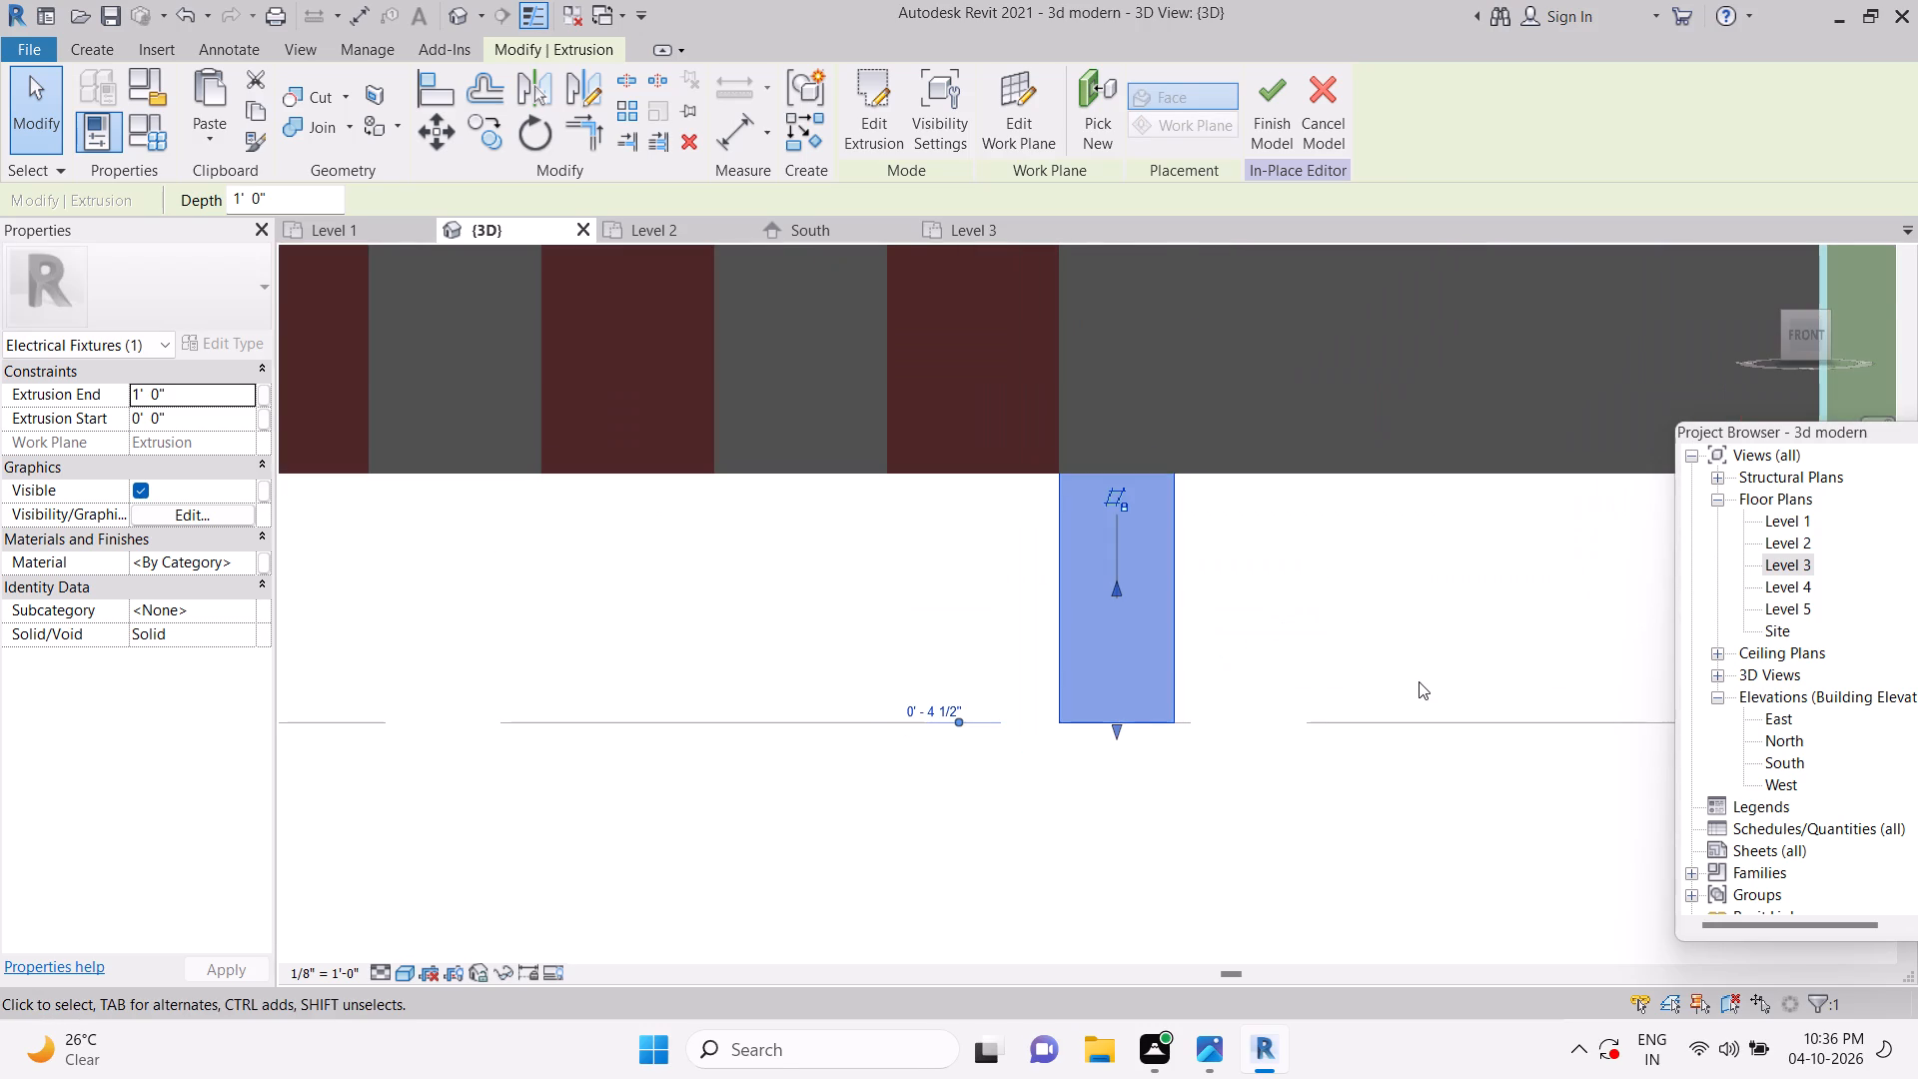
pyautogui.scroll(-4, 1383, 671)
pyautogui.moveTo(1397, 672); pyautogui.dragTo(960, 713, button='middle')
pyautogui.press('Escape')
pyautogui.press('Escape')
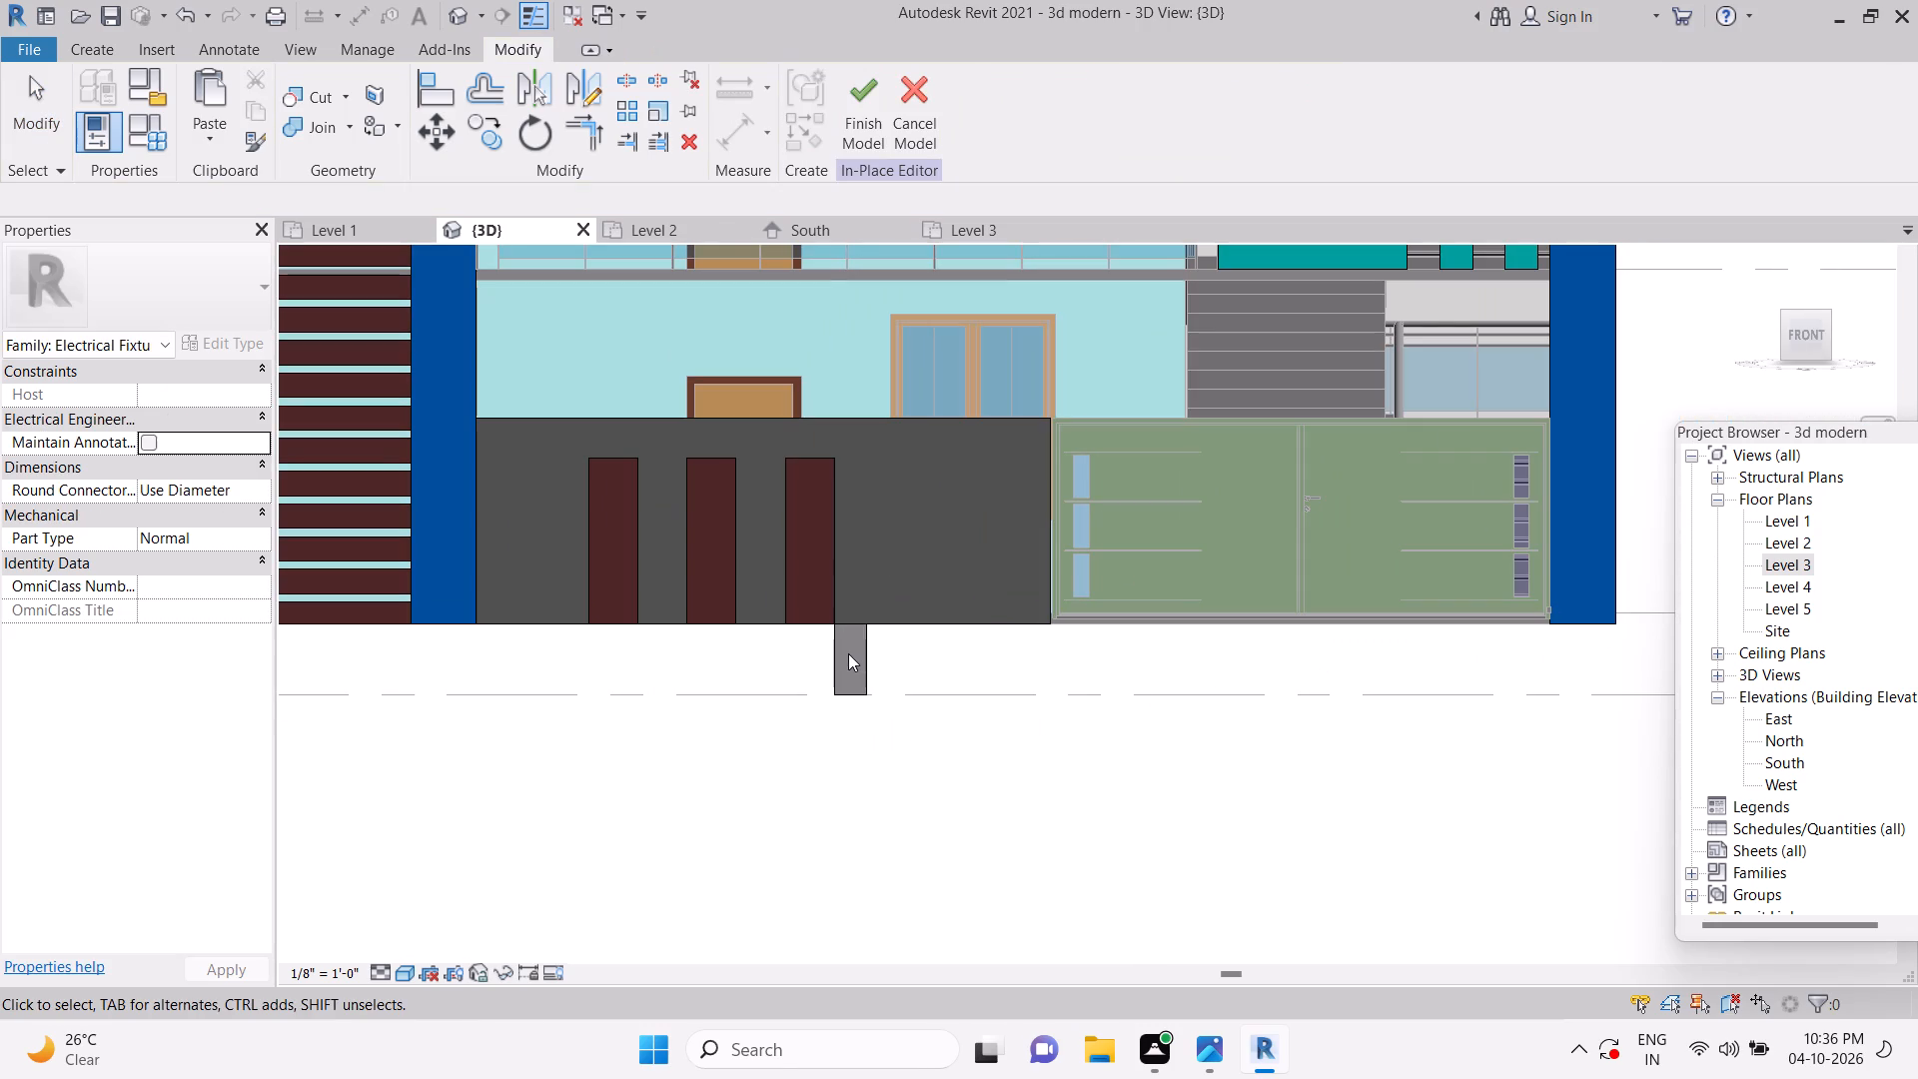
pyautogui.click(848, 653)
pyautogui.press('Escape')
pyautogui.press('Escape')
pyautogui.click(865, 664)
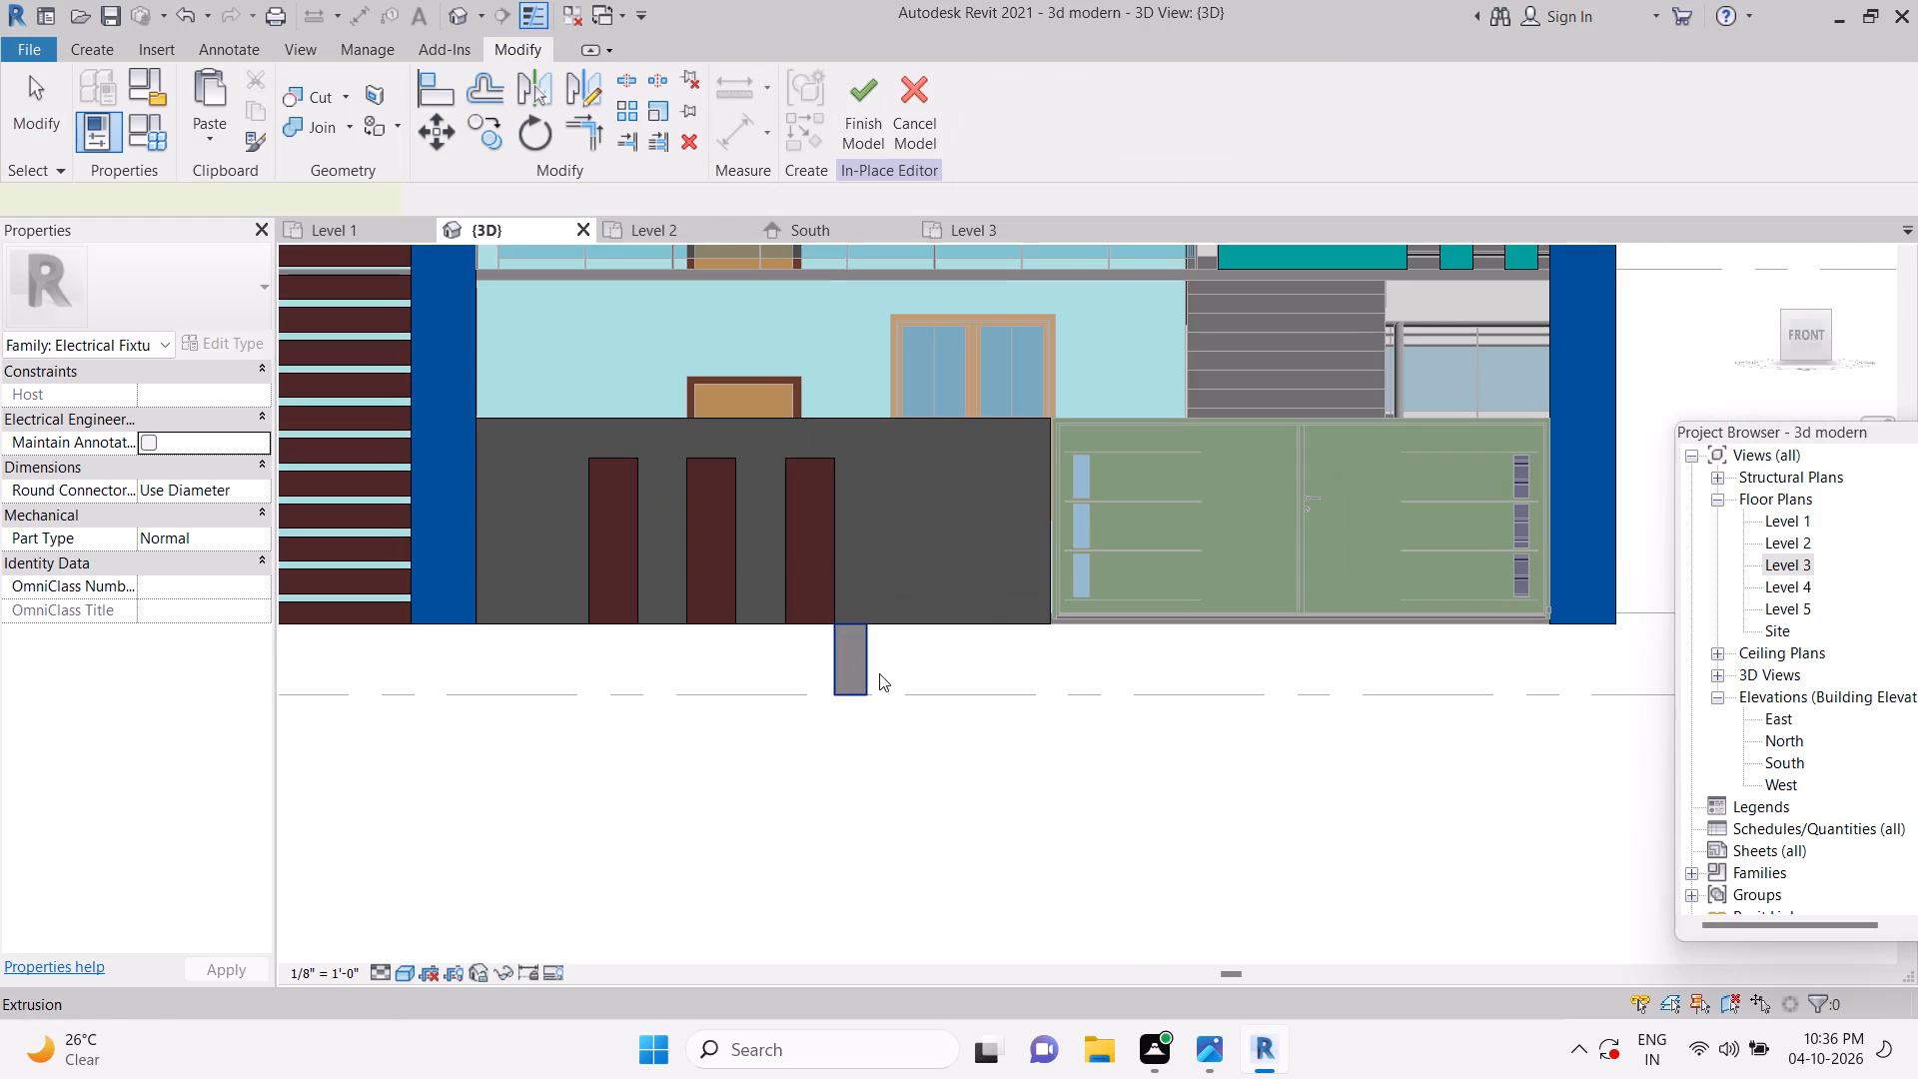
pyautogui.moveTo(876, 657); pyautogui.dragTo(1604, 660)
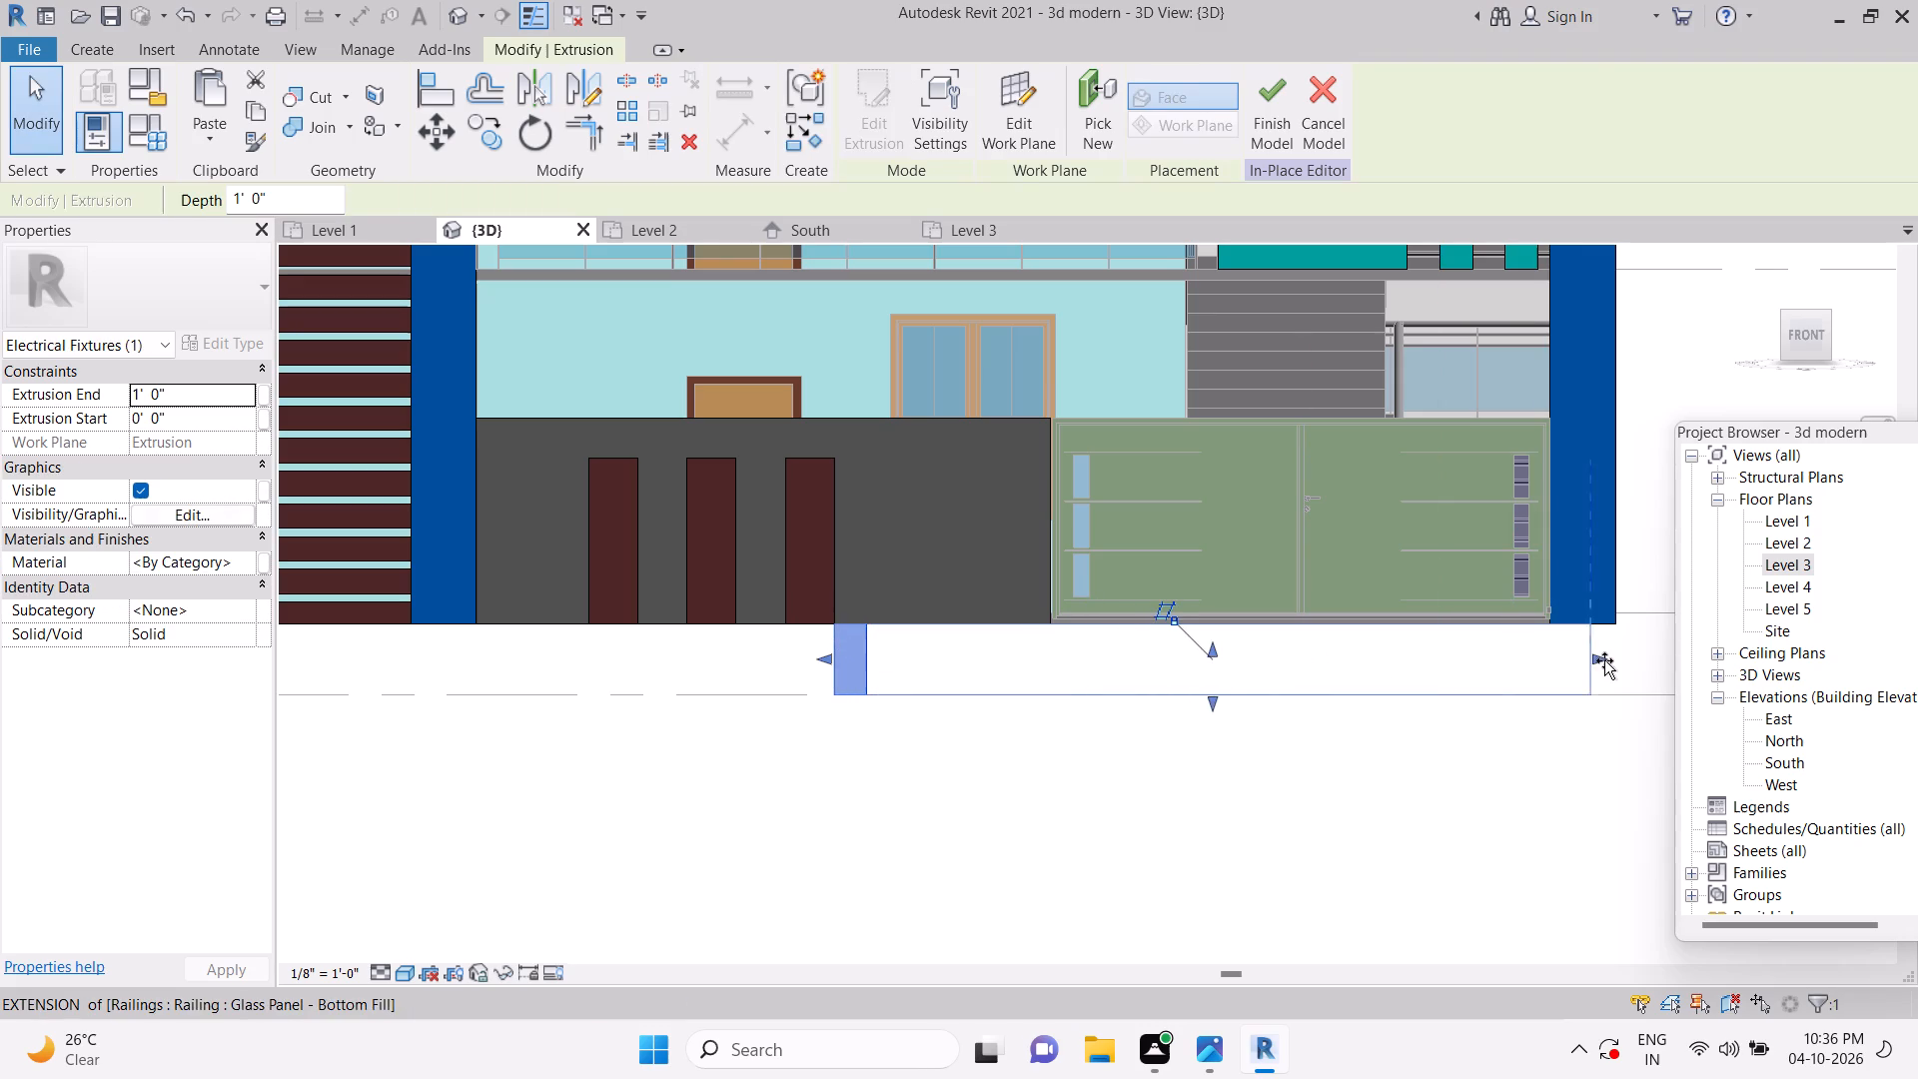
pyautogui.moveTo(1604, 660); pyautogui.dragTo(1622, 659)
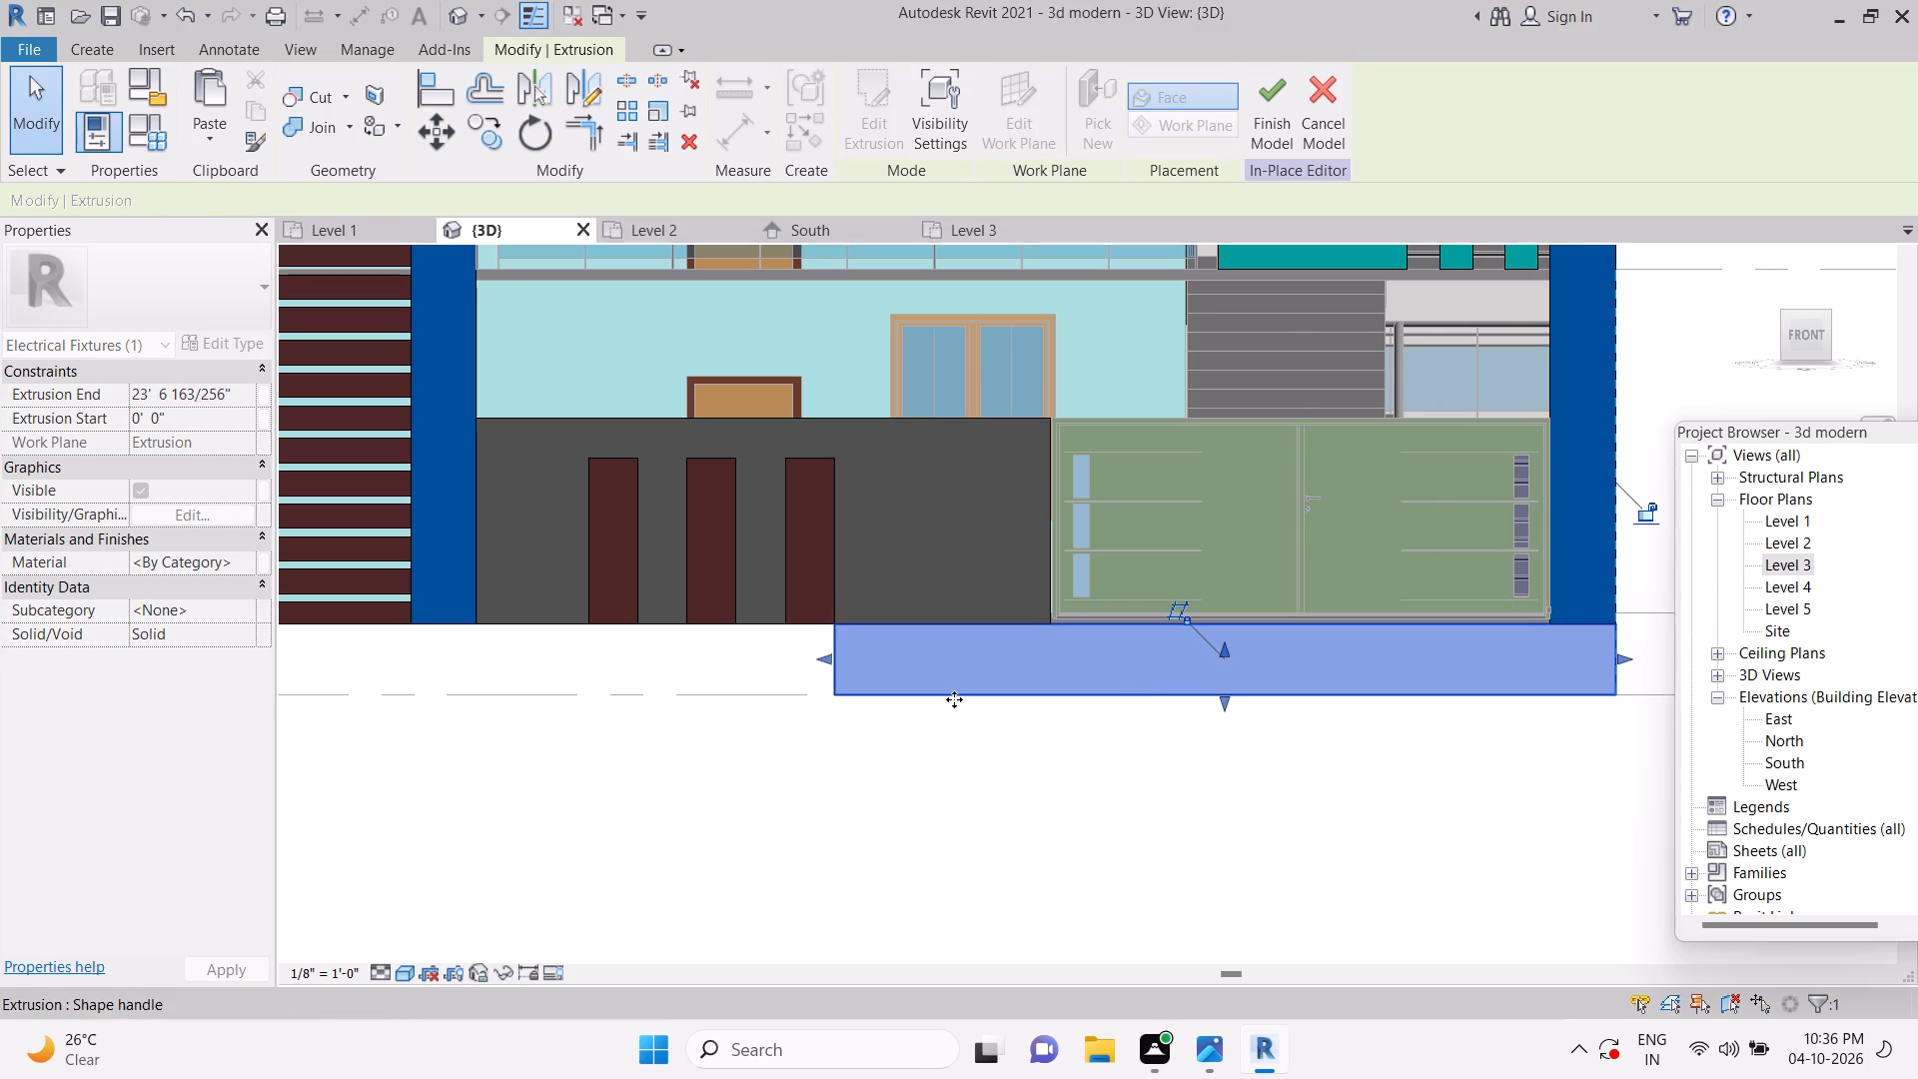
# Pull the ramp extrusion's left end in to the left edge of the green gate.
pyautogui.moveTo(827, 663); pyautogui.dragTo(1041, 662)
pyautogui.click(1045, 655)
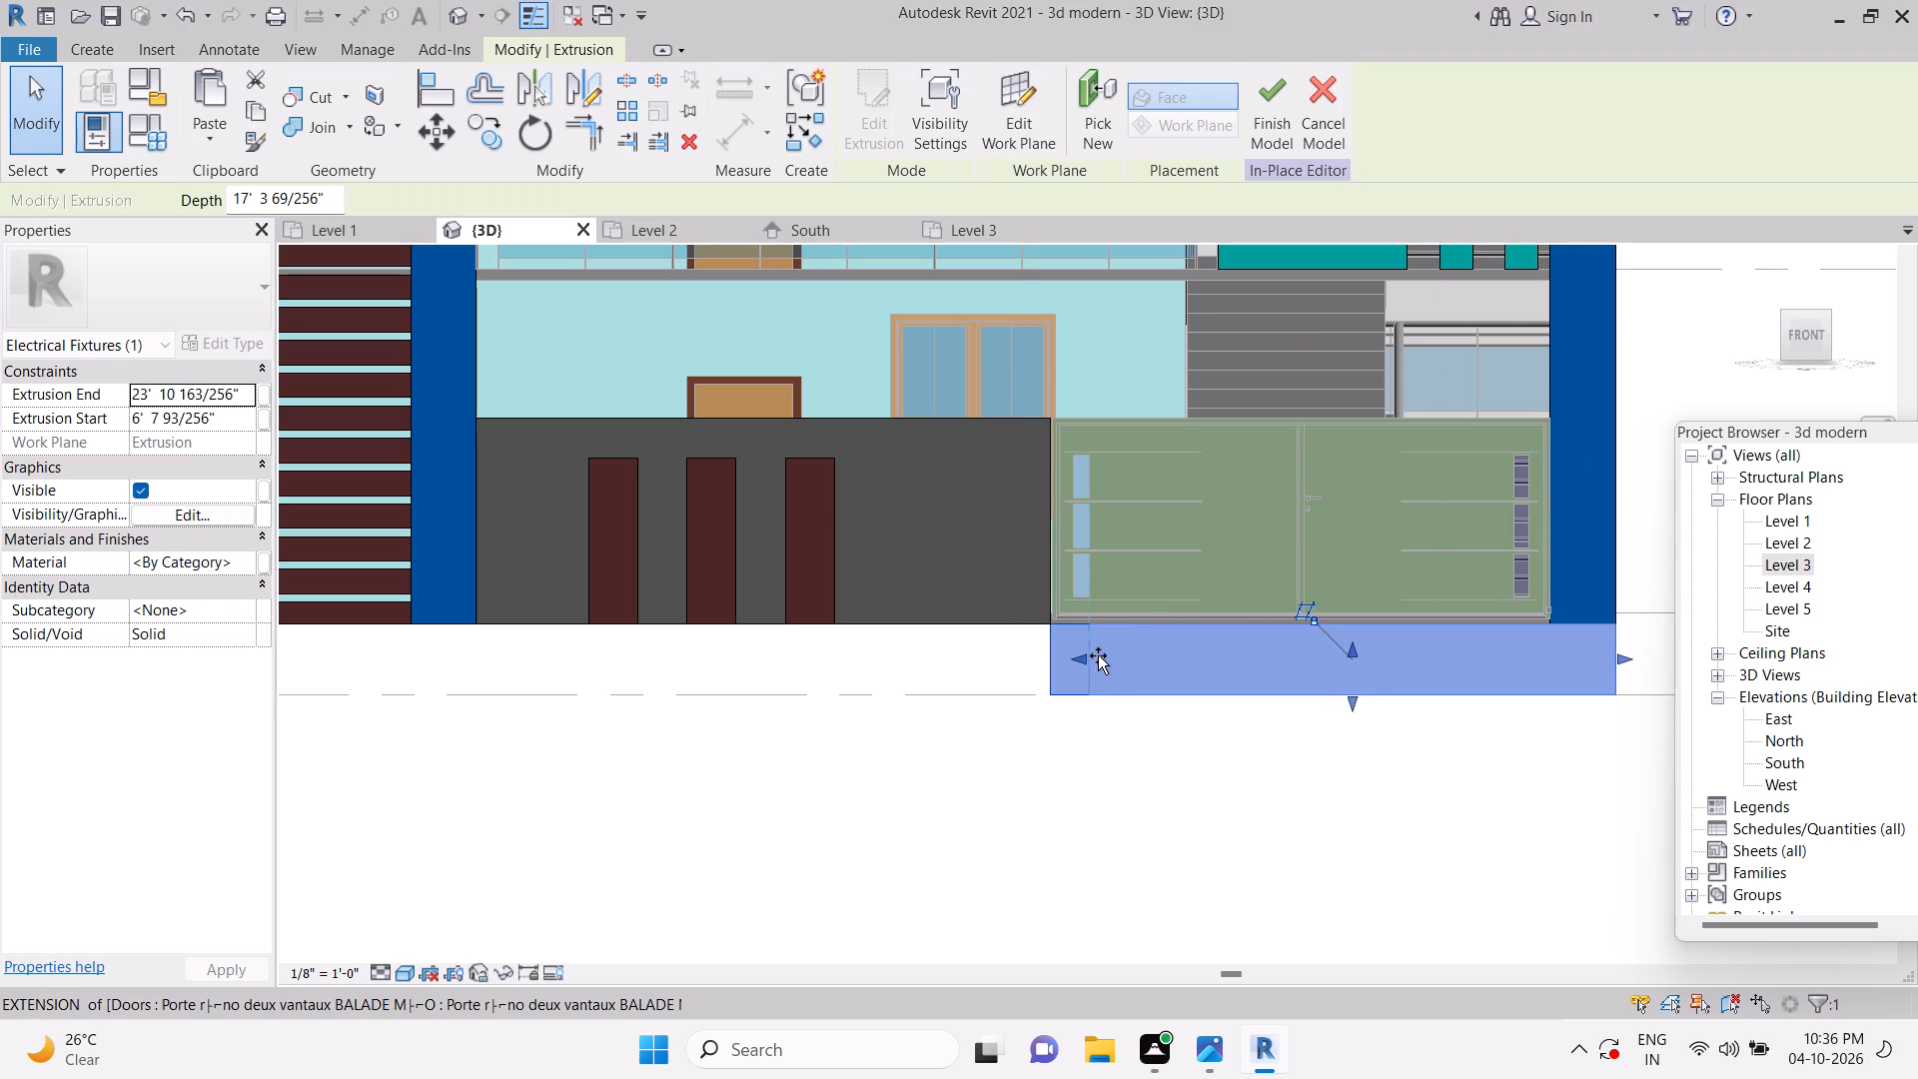
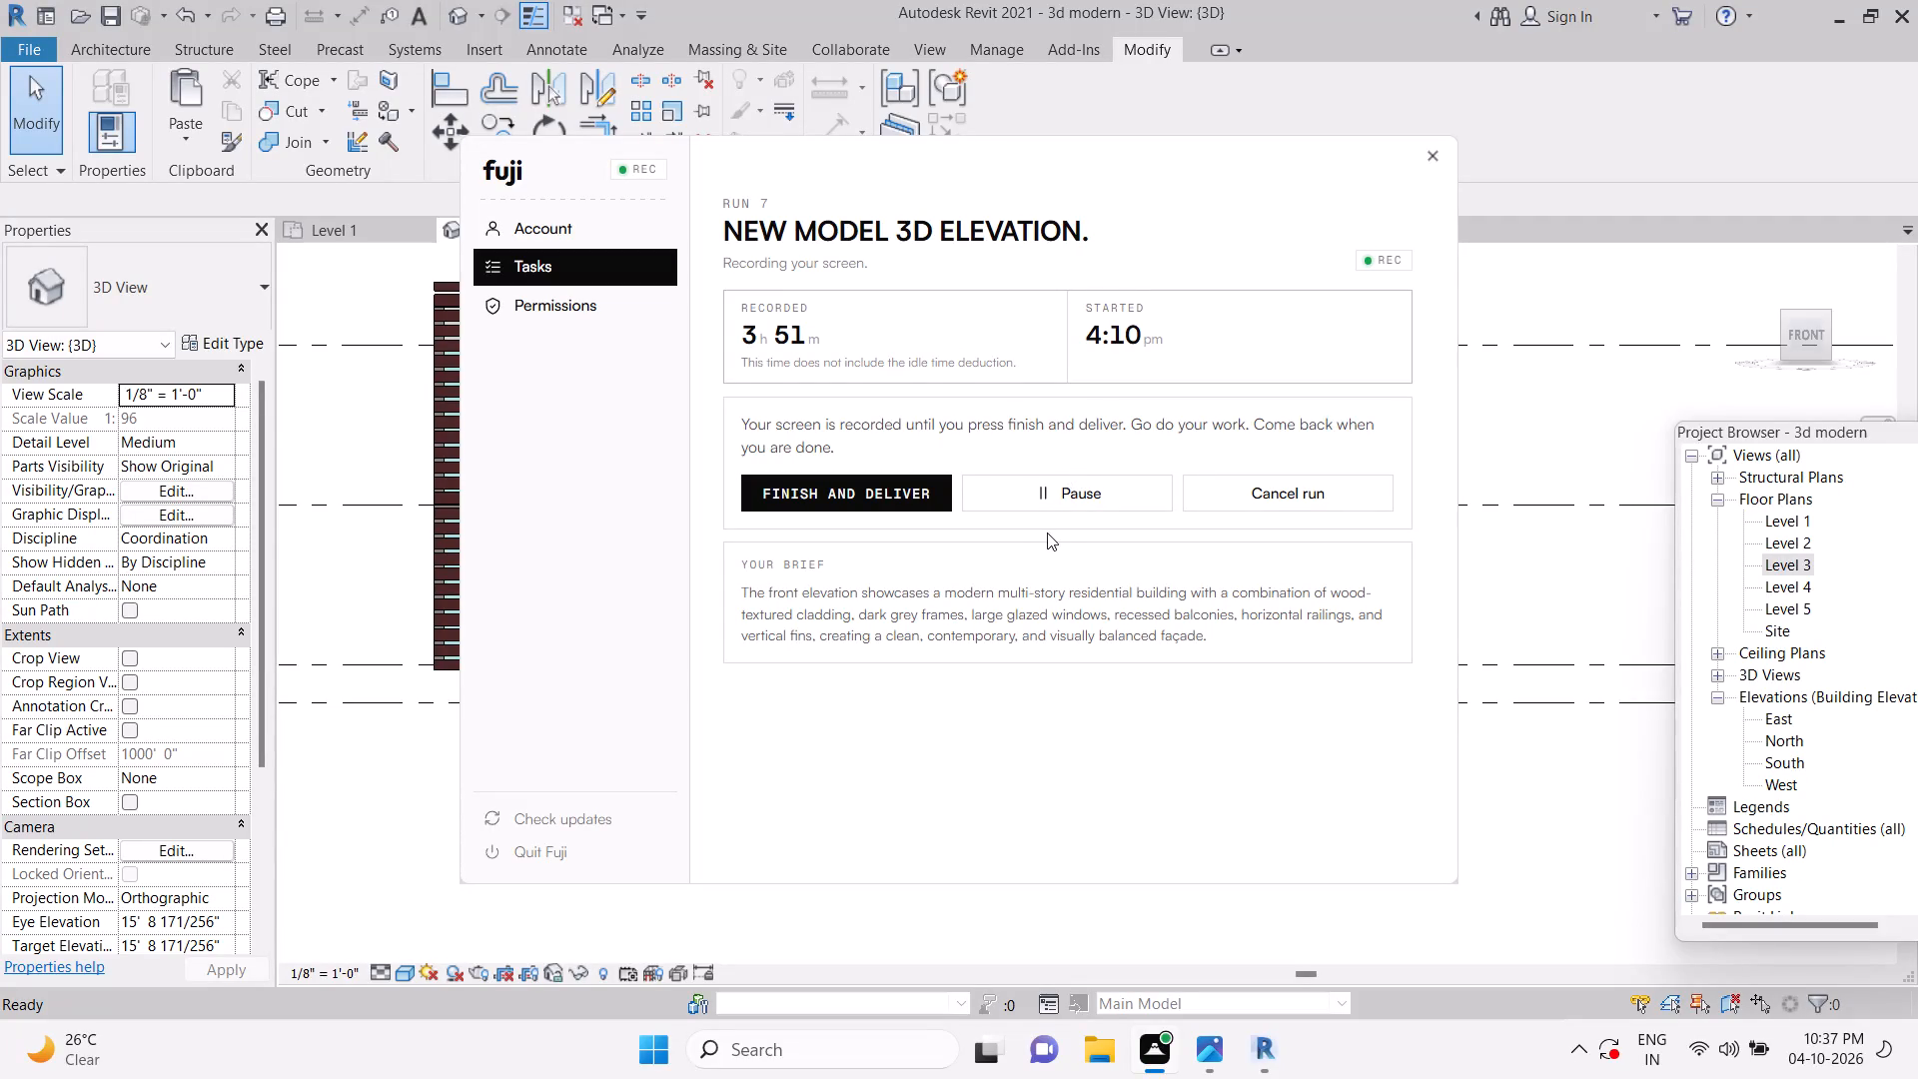
# Switch to Revit and open the in-place facade model containing the entrance ramp for editing.
pyautogui.click(1249, 1055)
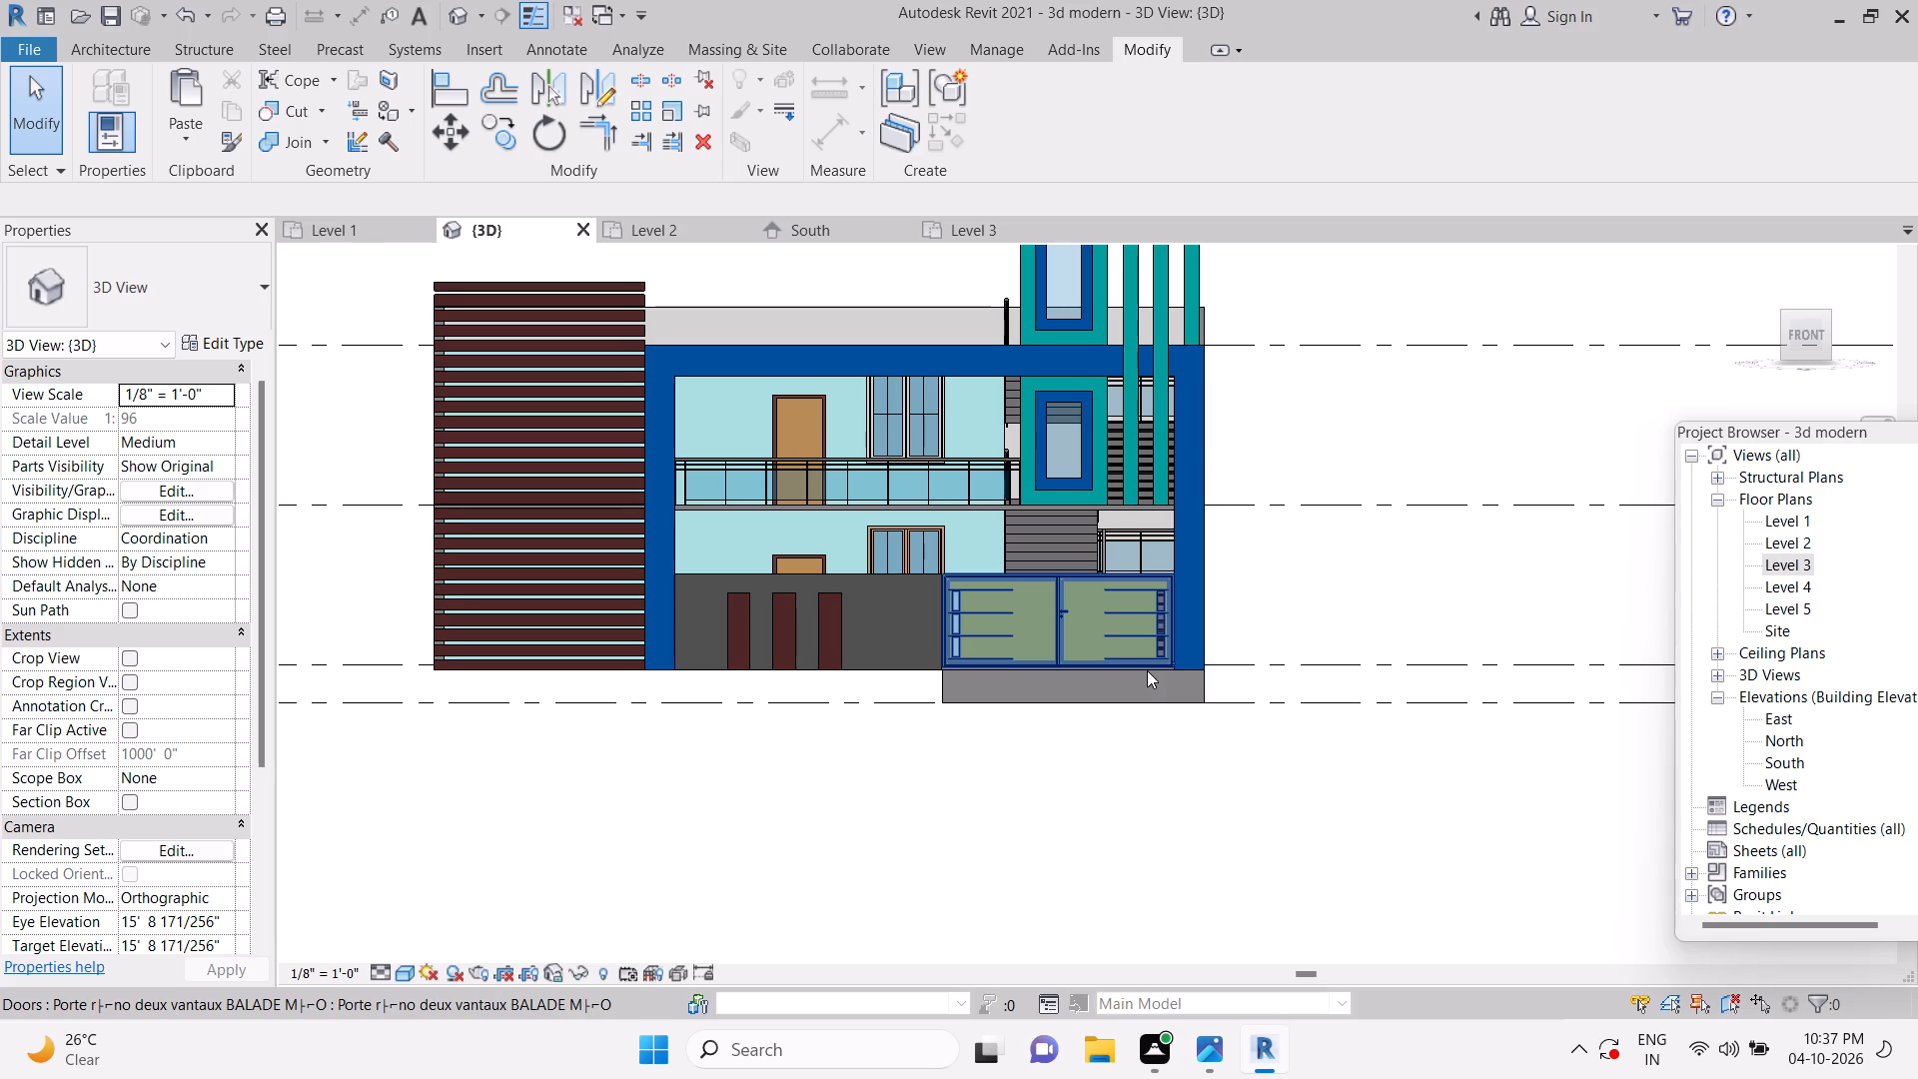
pyautogui.press('Escape')
pyautogui.press('Escape')
pyautogui.scroll(2, 1211, 687)
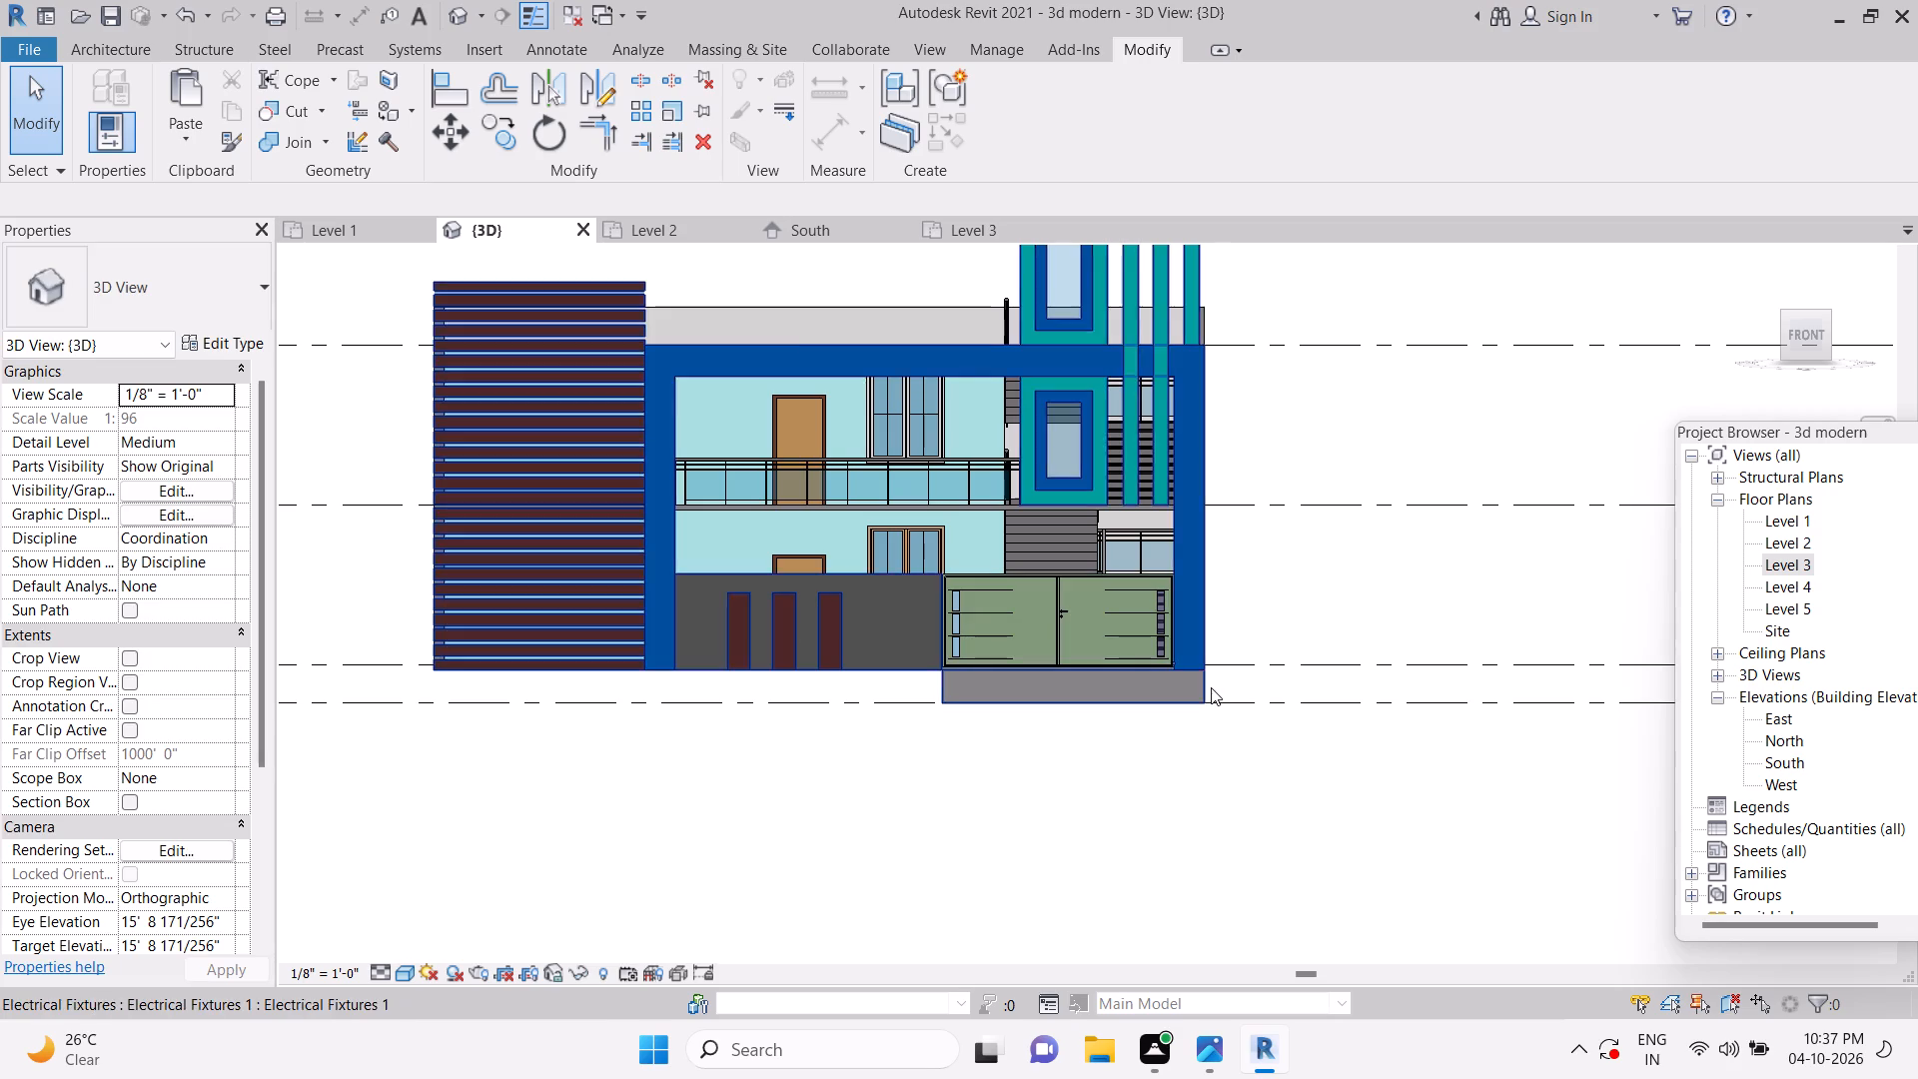
pyautogui.scroll(3, 1211, 687)
pyautogui.press('Escape')
pyautogui.press('Escape')
pyautogui.click(676, 678)
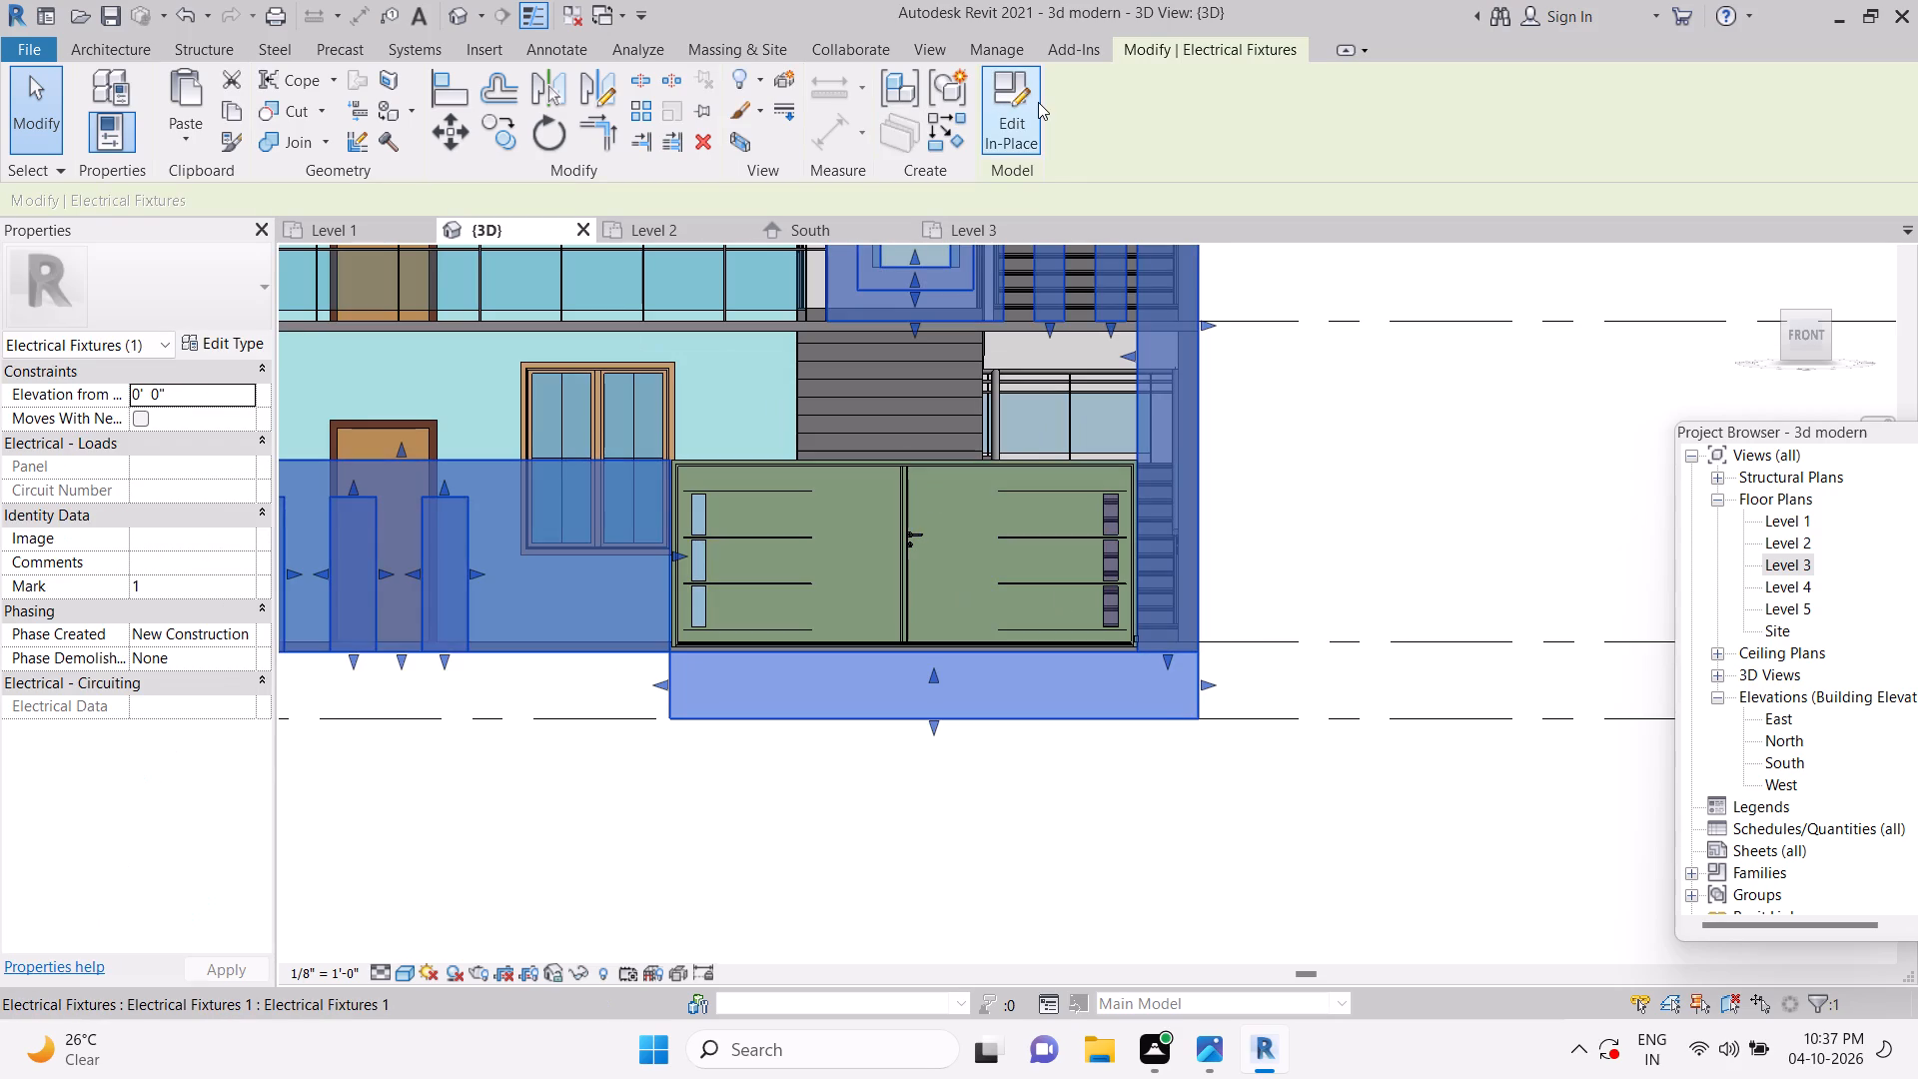
pyautogui.click(1038, 102)
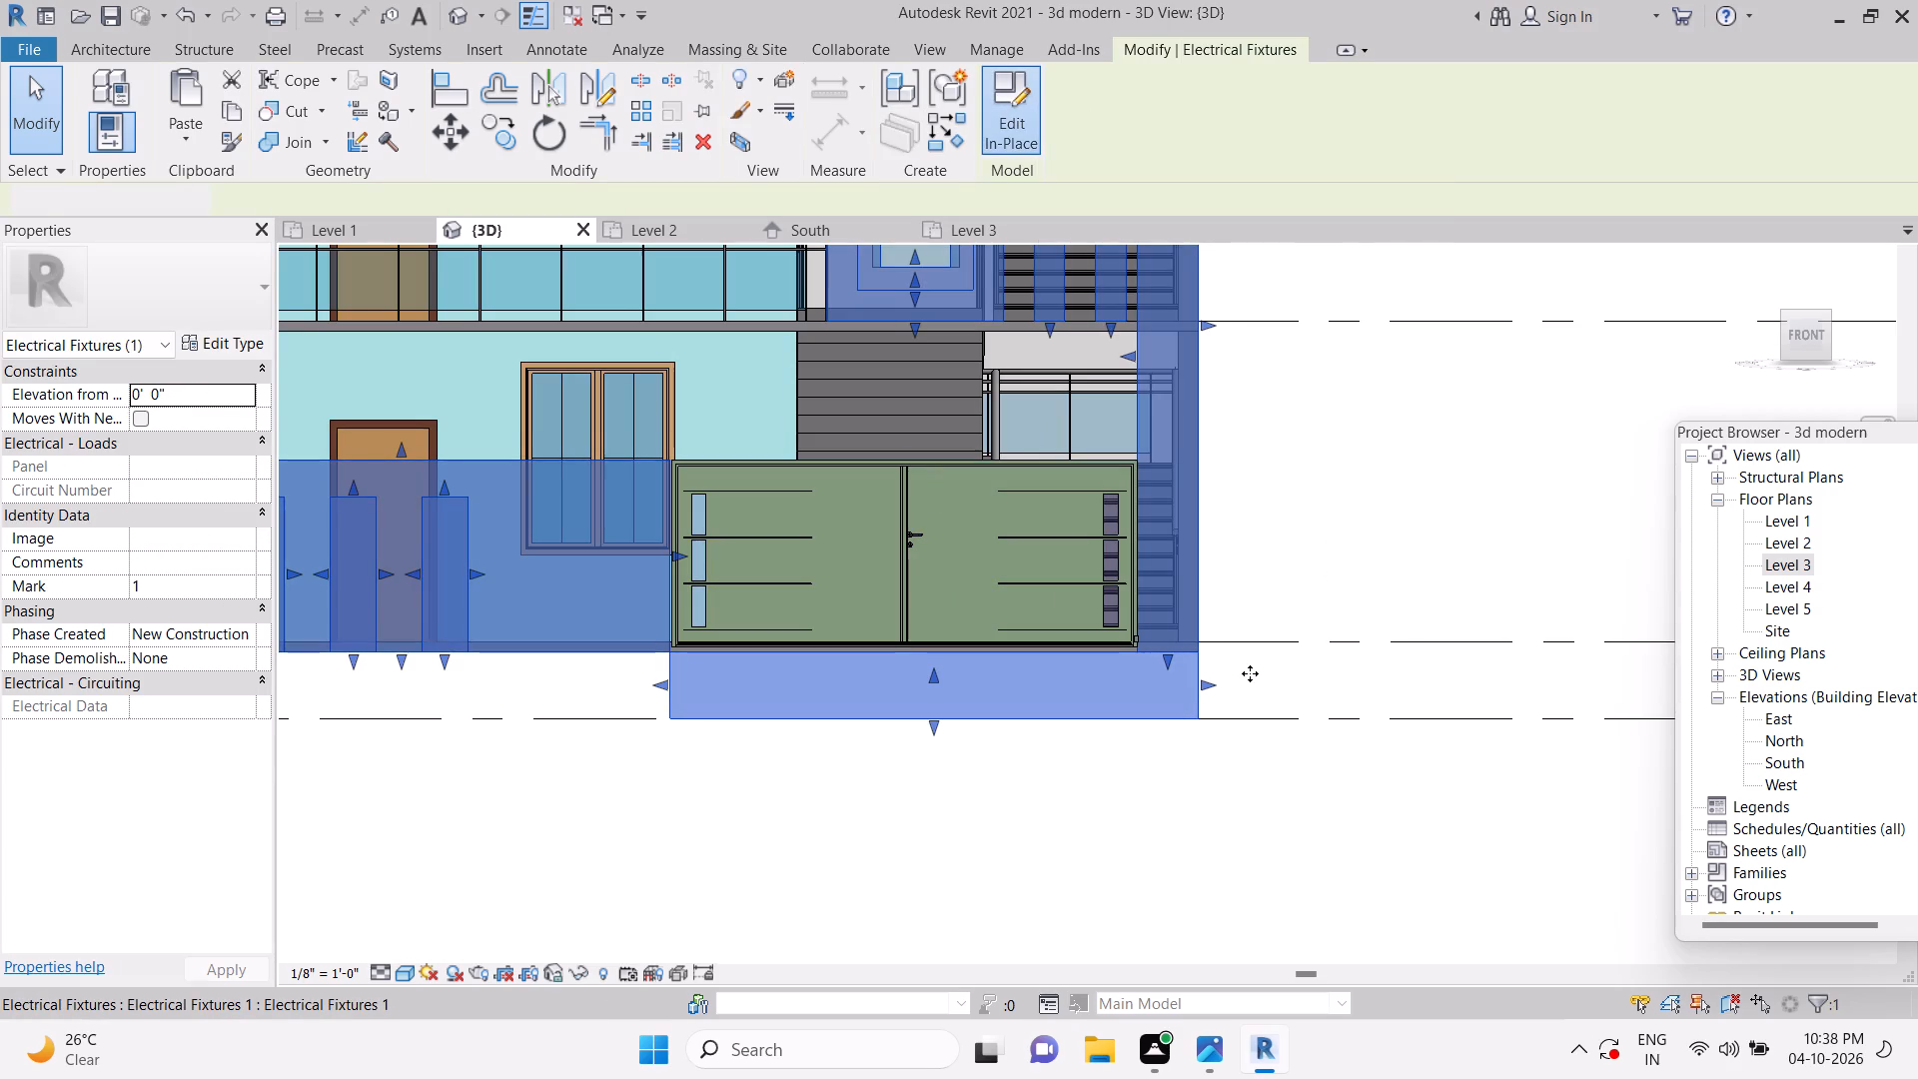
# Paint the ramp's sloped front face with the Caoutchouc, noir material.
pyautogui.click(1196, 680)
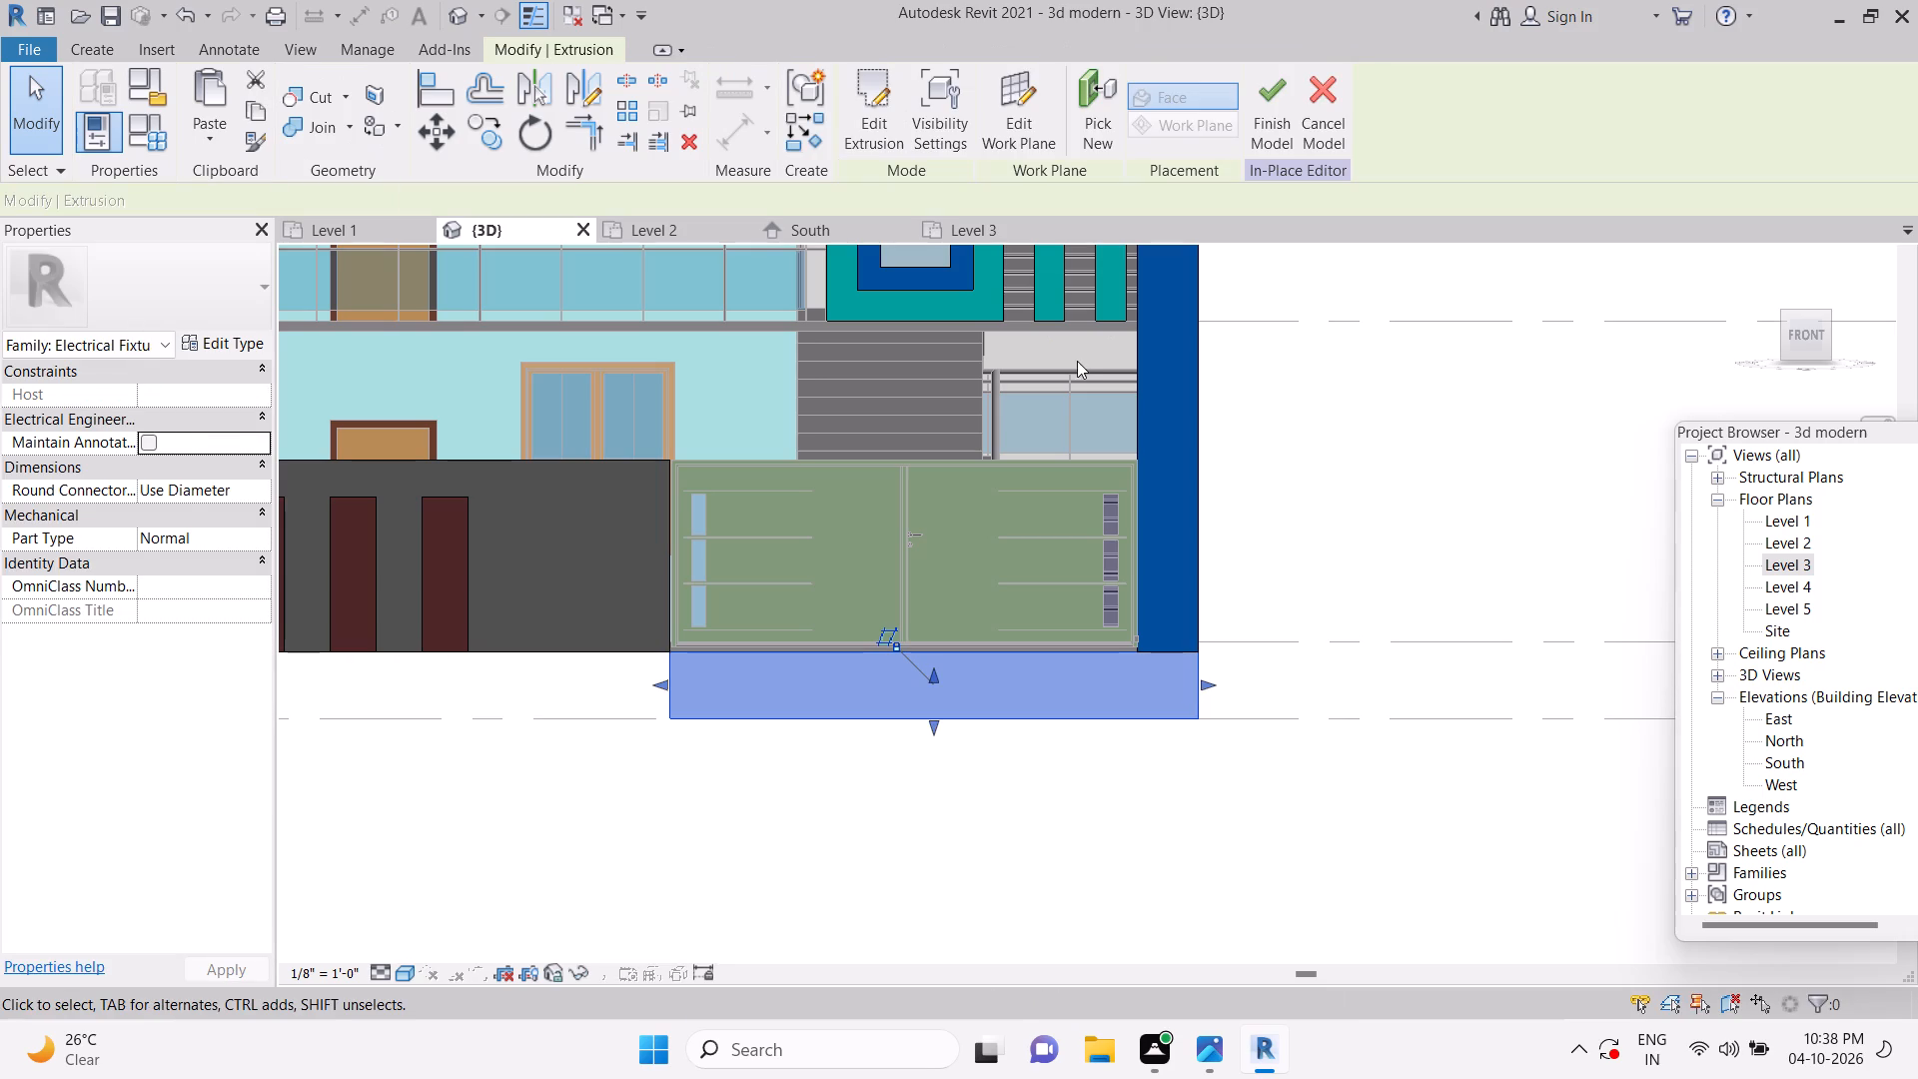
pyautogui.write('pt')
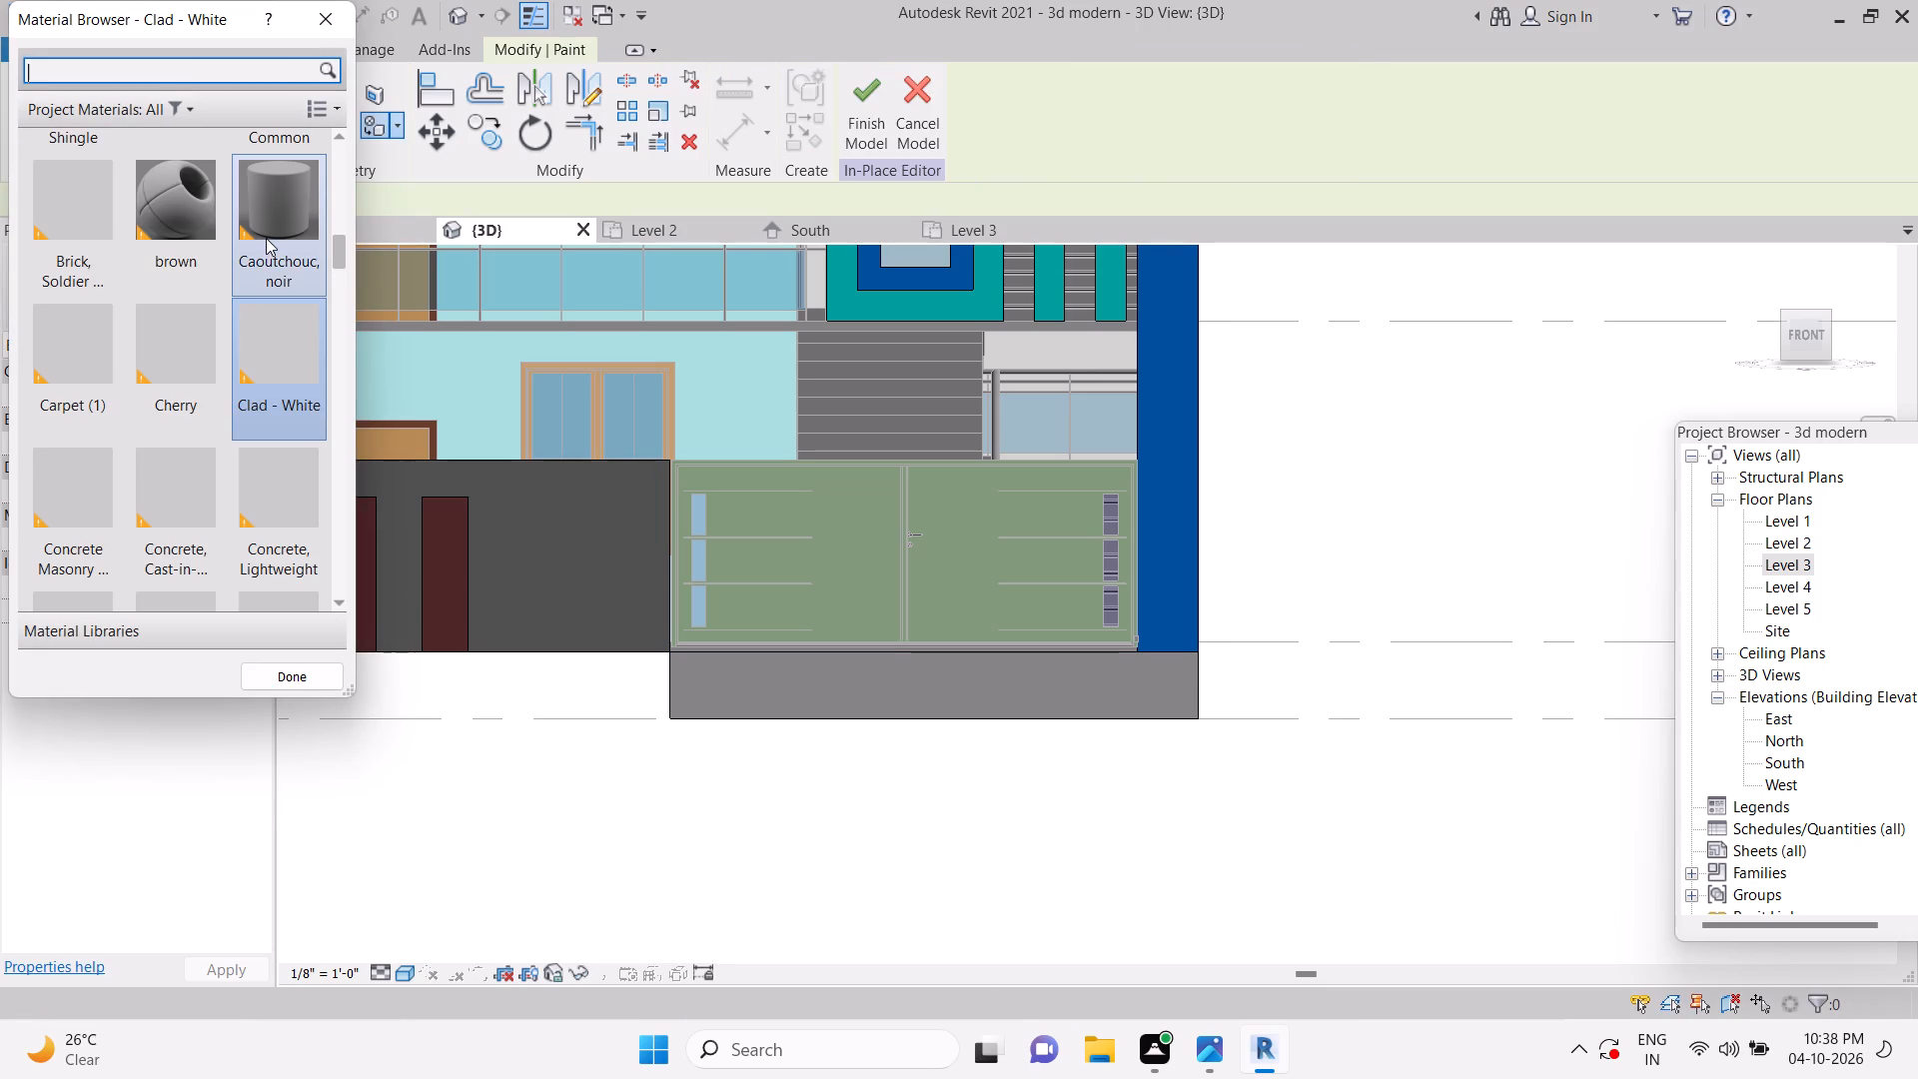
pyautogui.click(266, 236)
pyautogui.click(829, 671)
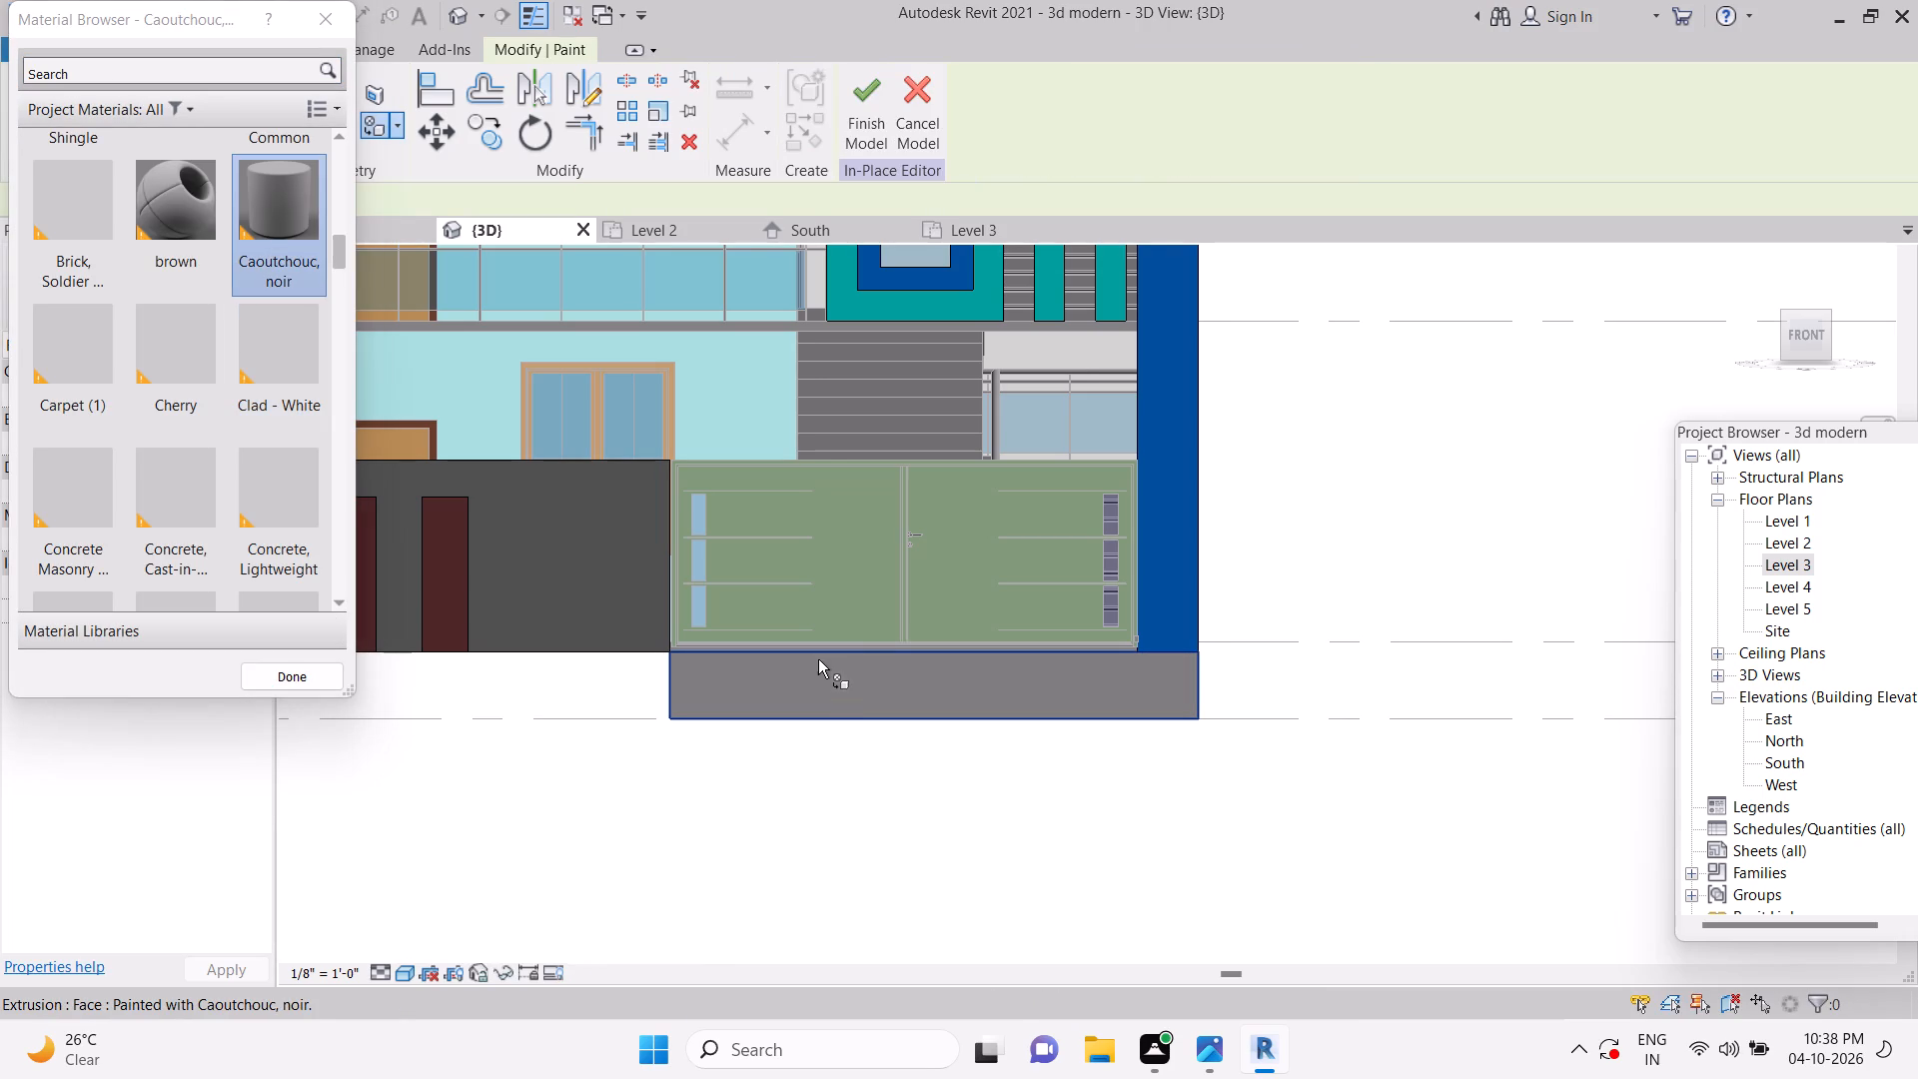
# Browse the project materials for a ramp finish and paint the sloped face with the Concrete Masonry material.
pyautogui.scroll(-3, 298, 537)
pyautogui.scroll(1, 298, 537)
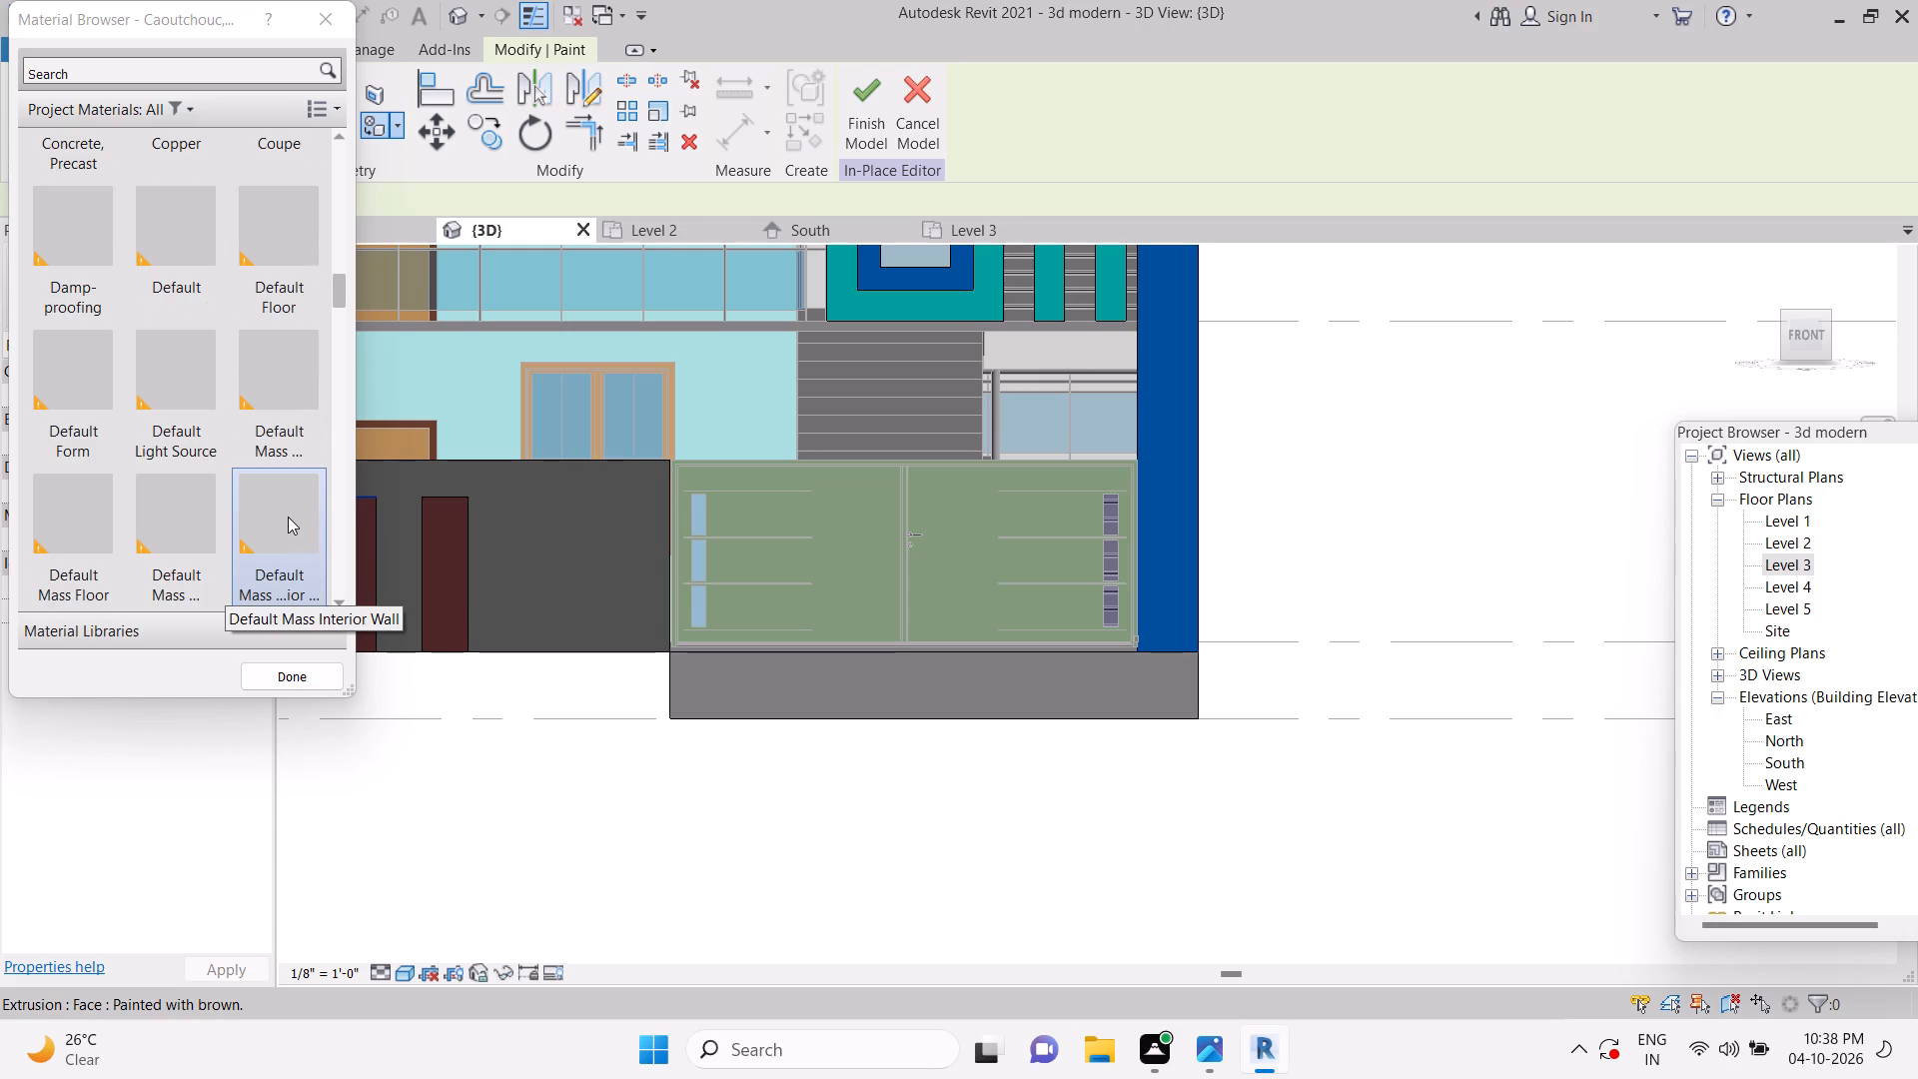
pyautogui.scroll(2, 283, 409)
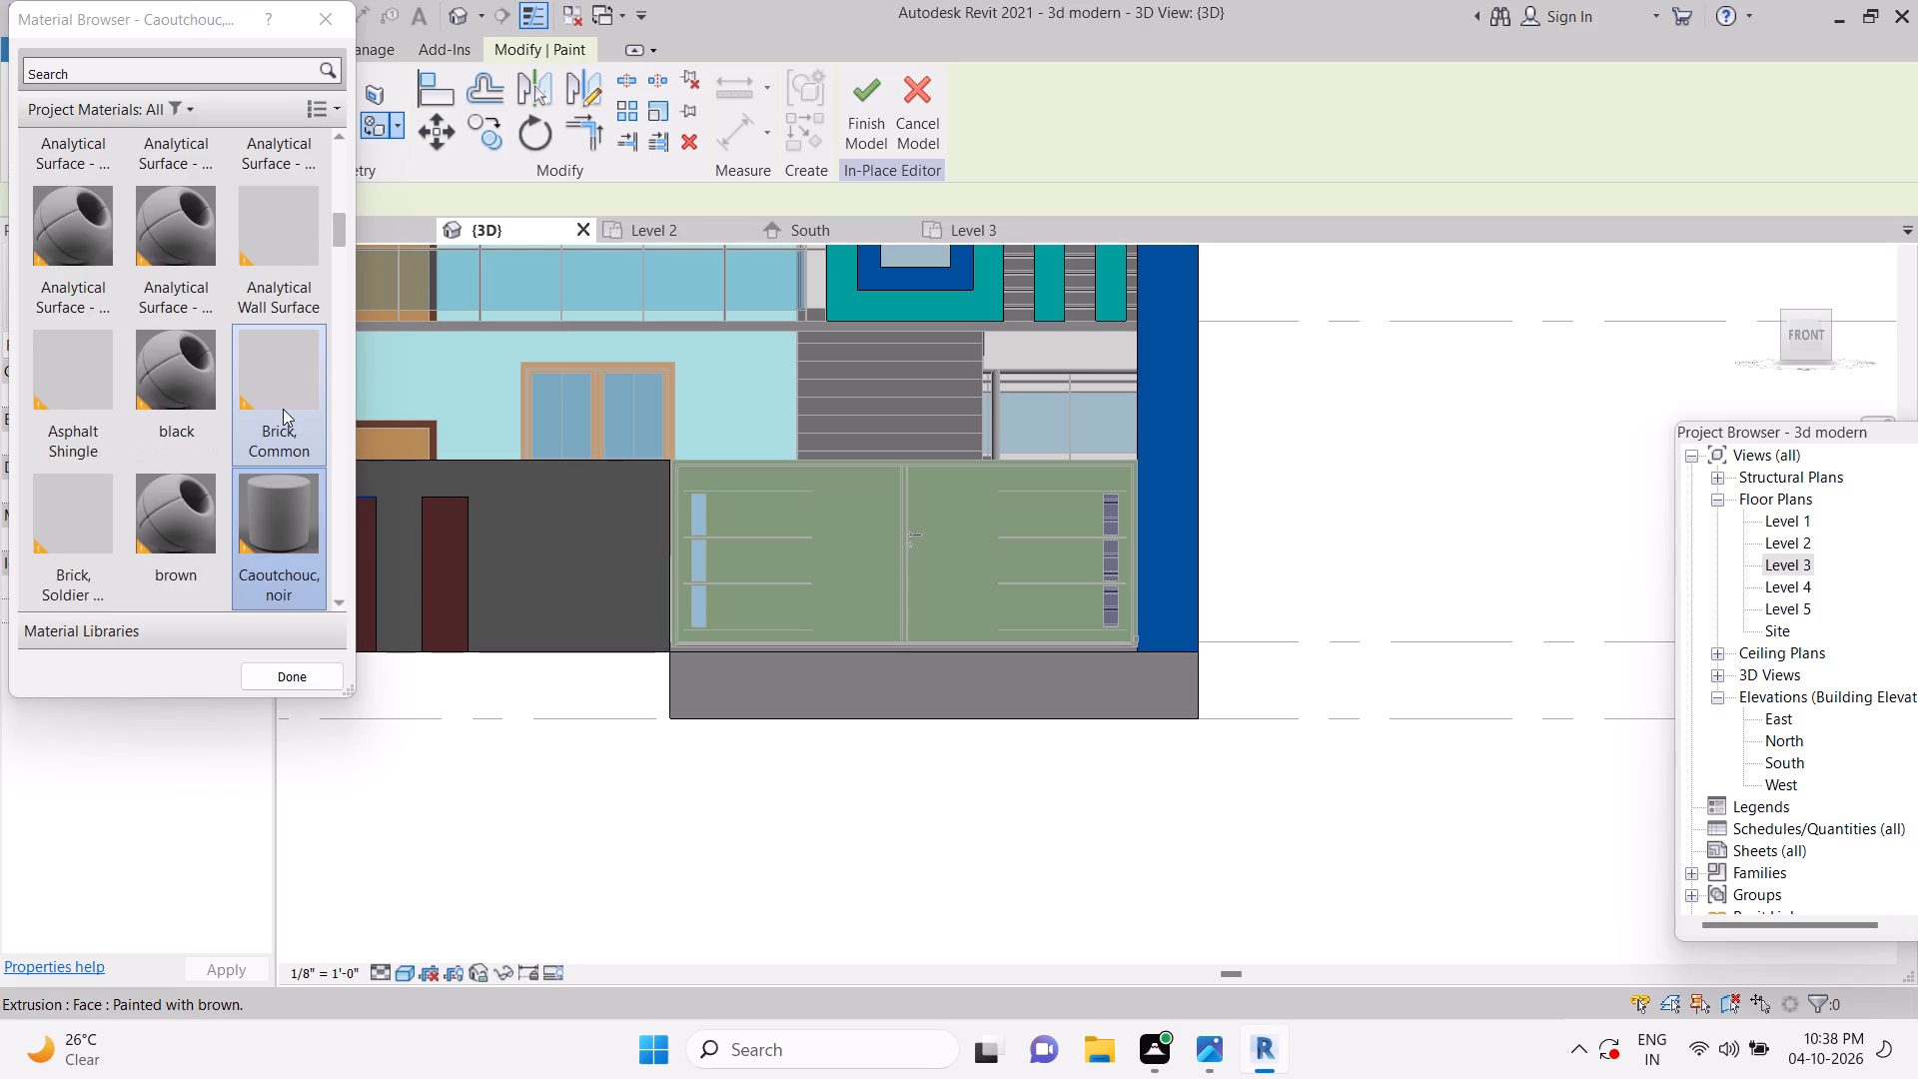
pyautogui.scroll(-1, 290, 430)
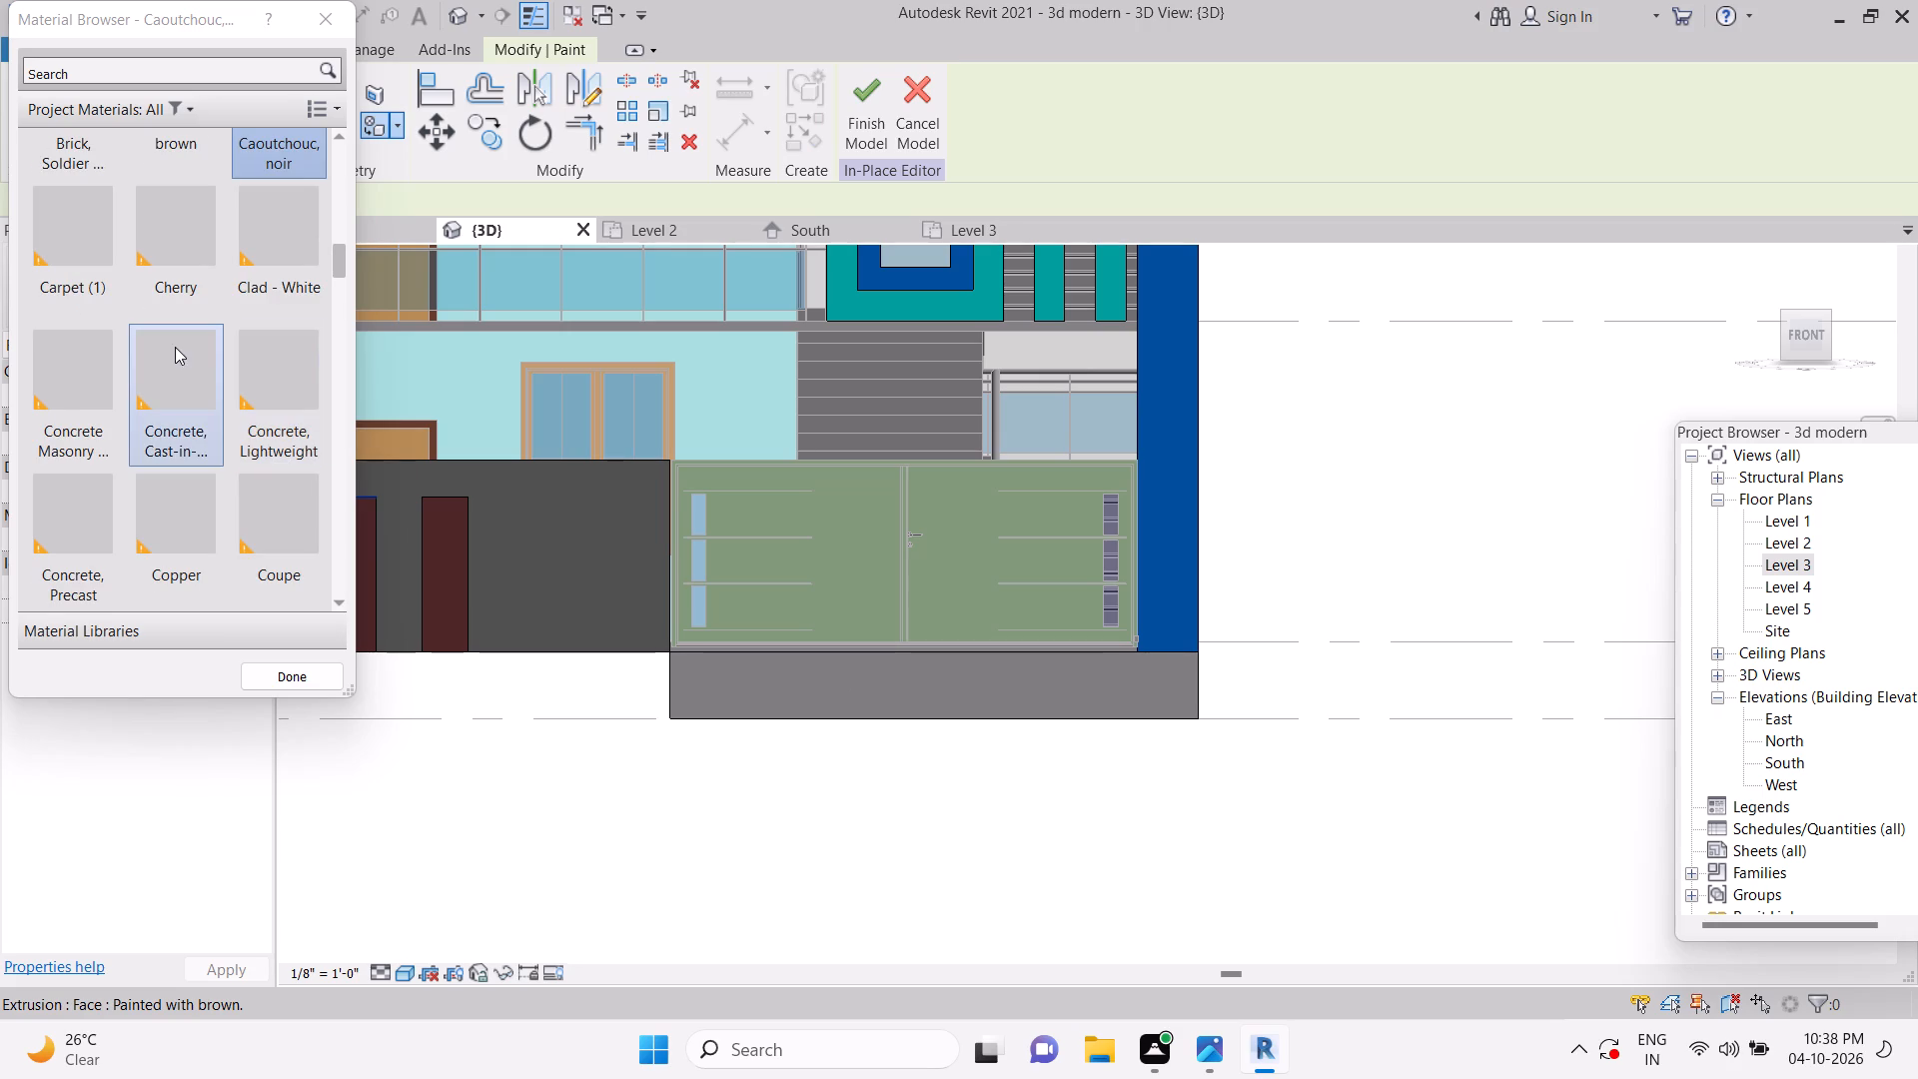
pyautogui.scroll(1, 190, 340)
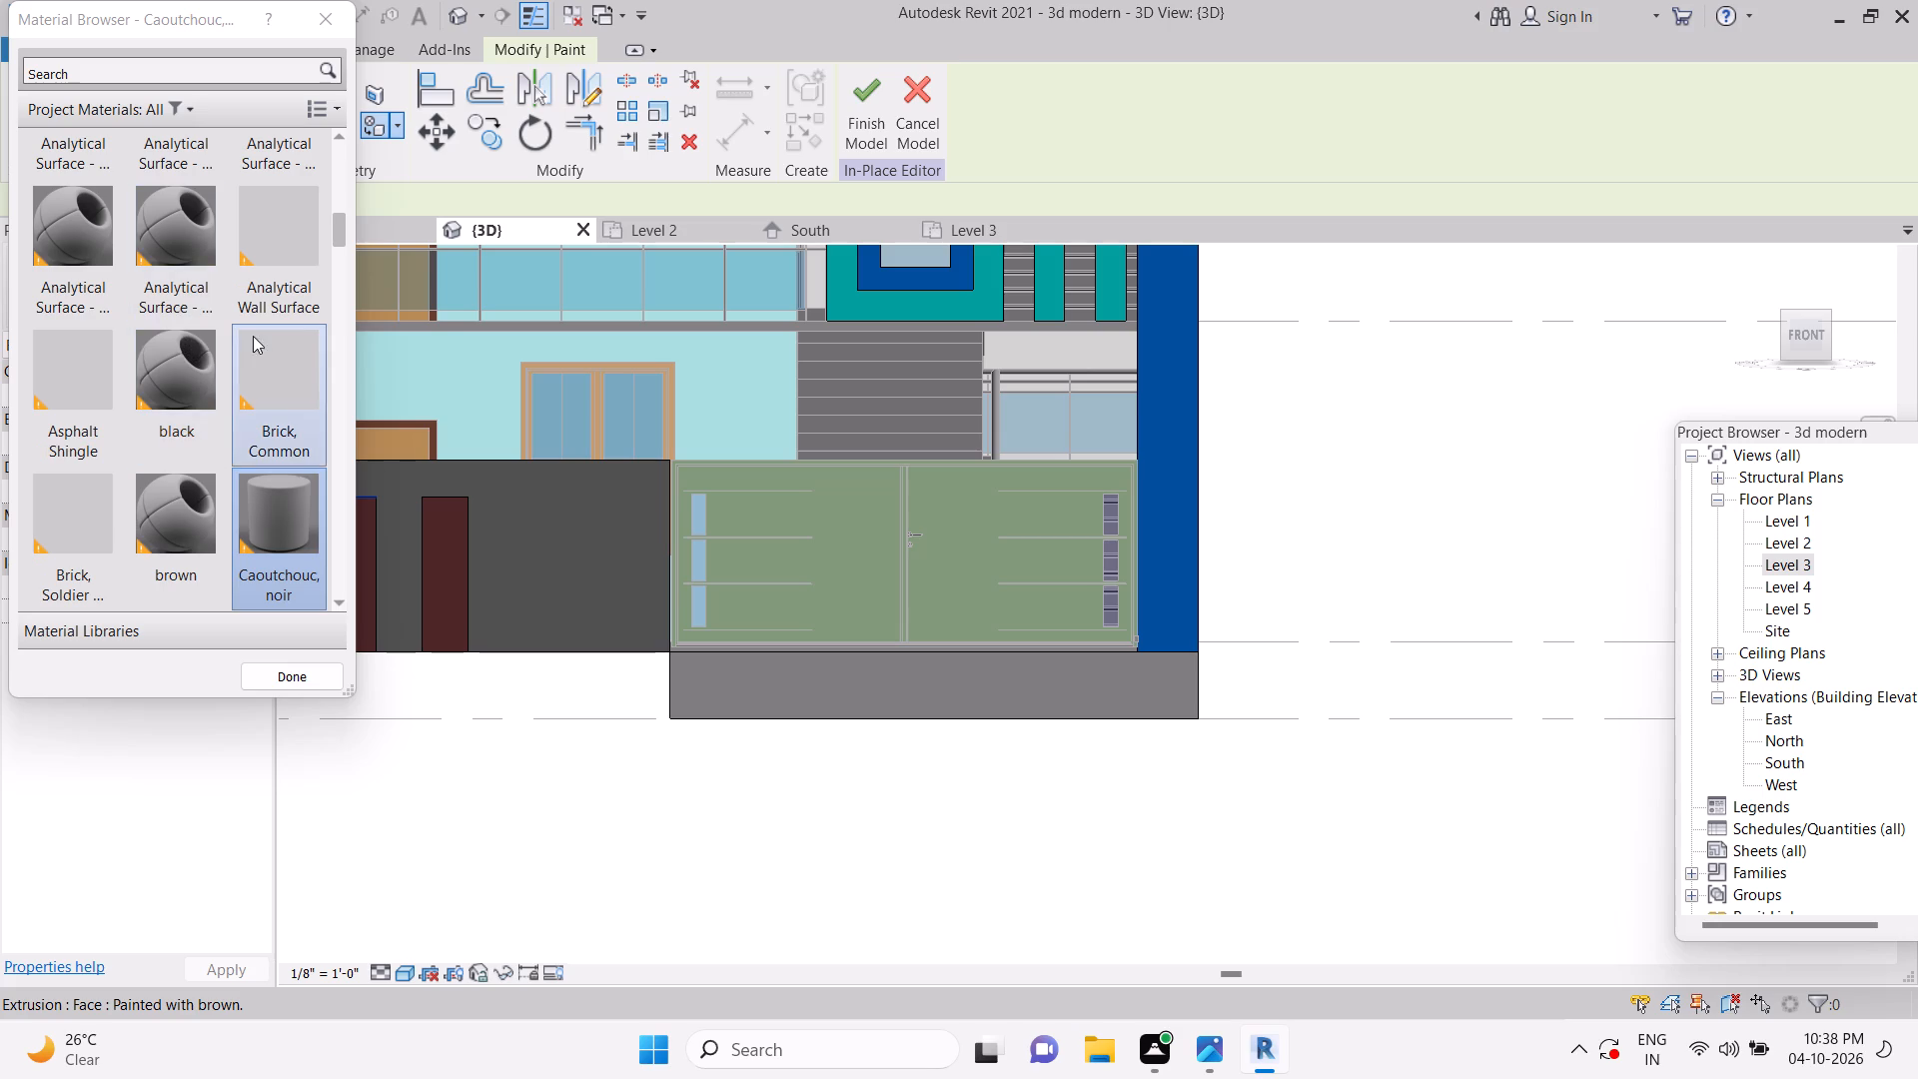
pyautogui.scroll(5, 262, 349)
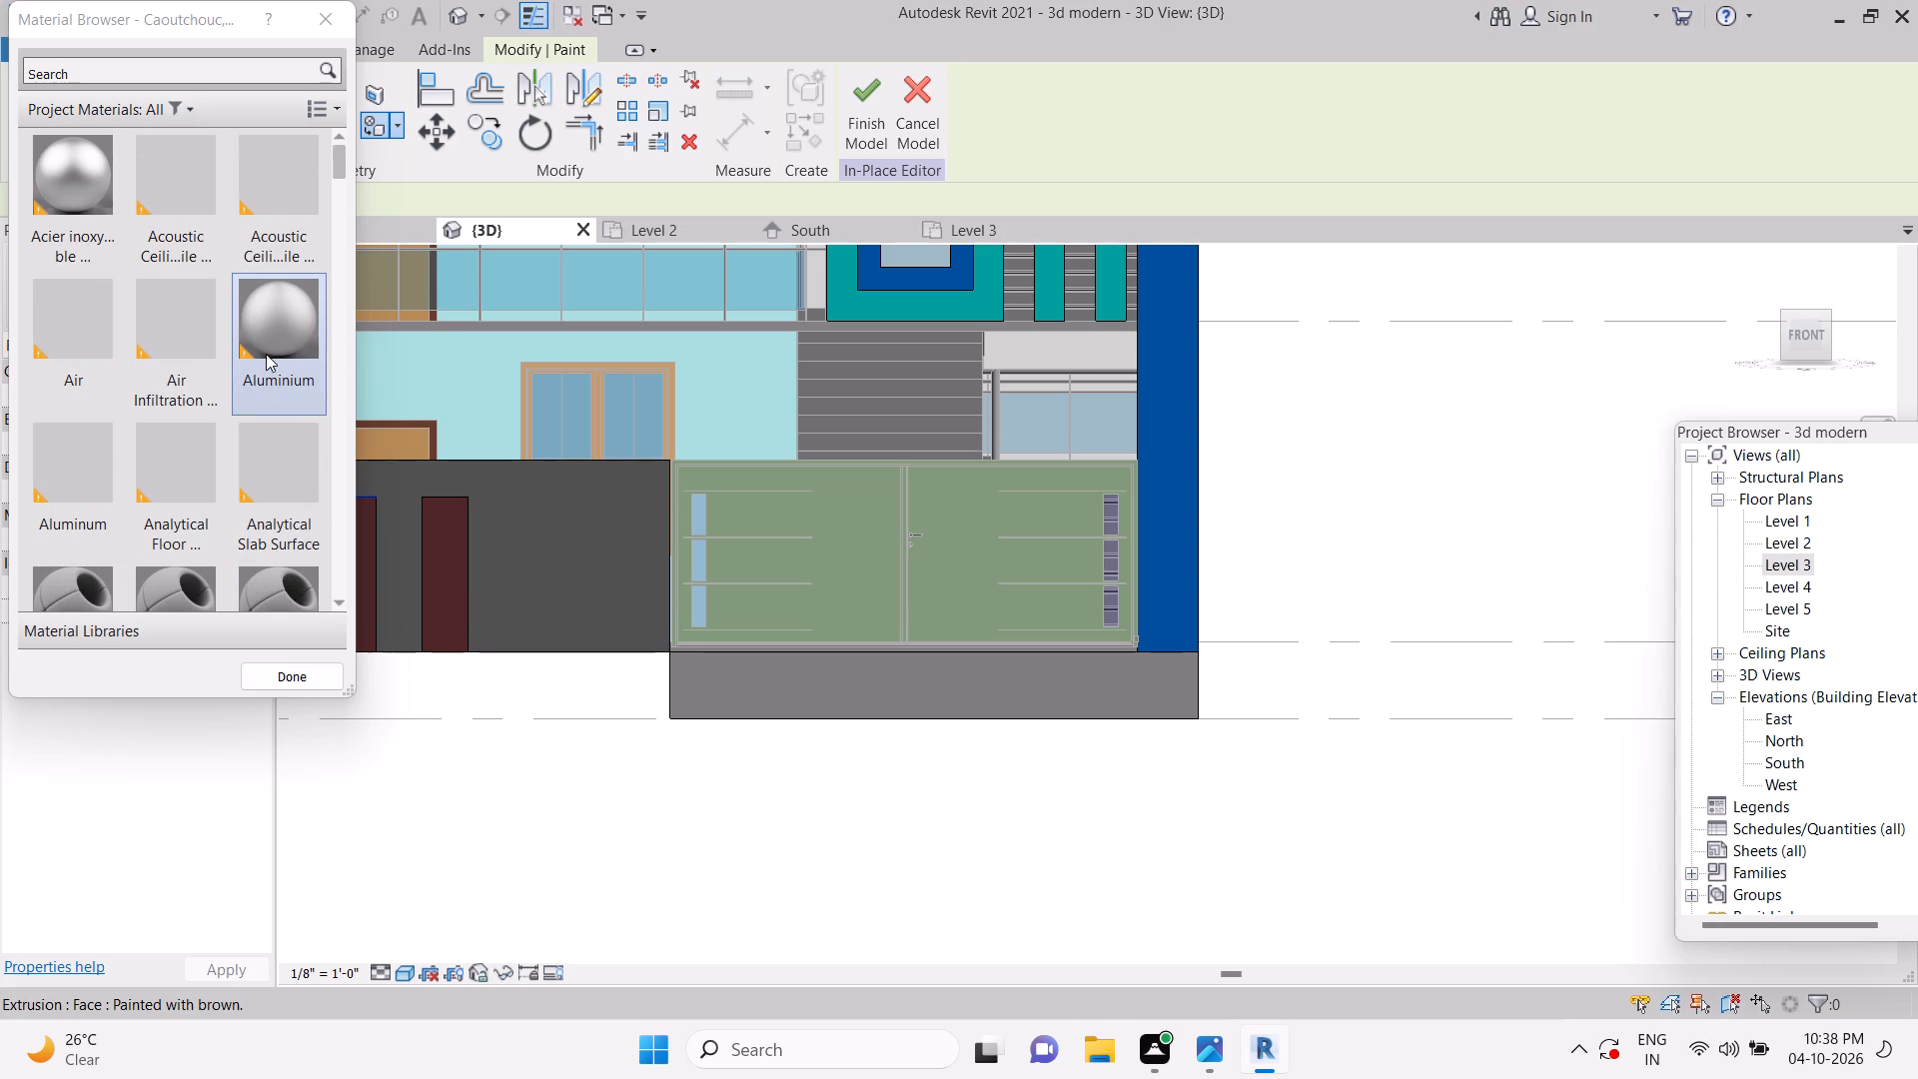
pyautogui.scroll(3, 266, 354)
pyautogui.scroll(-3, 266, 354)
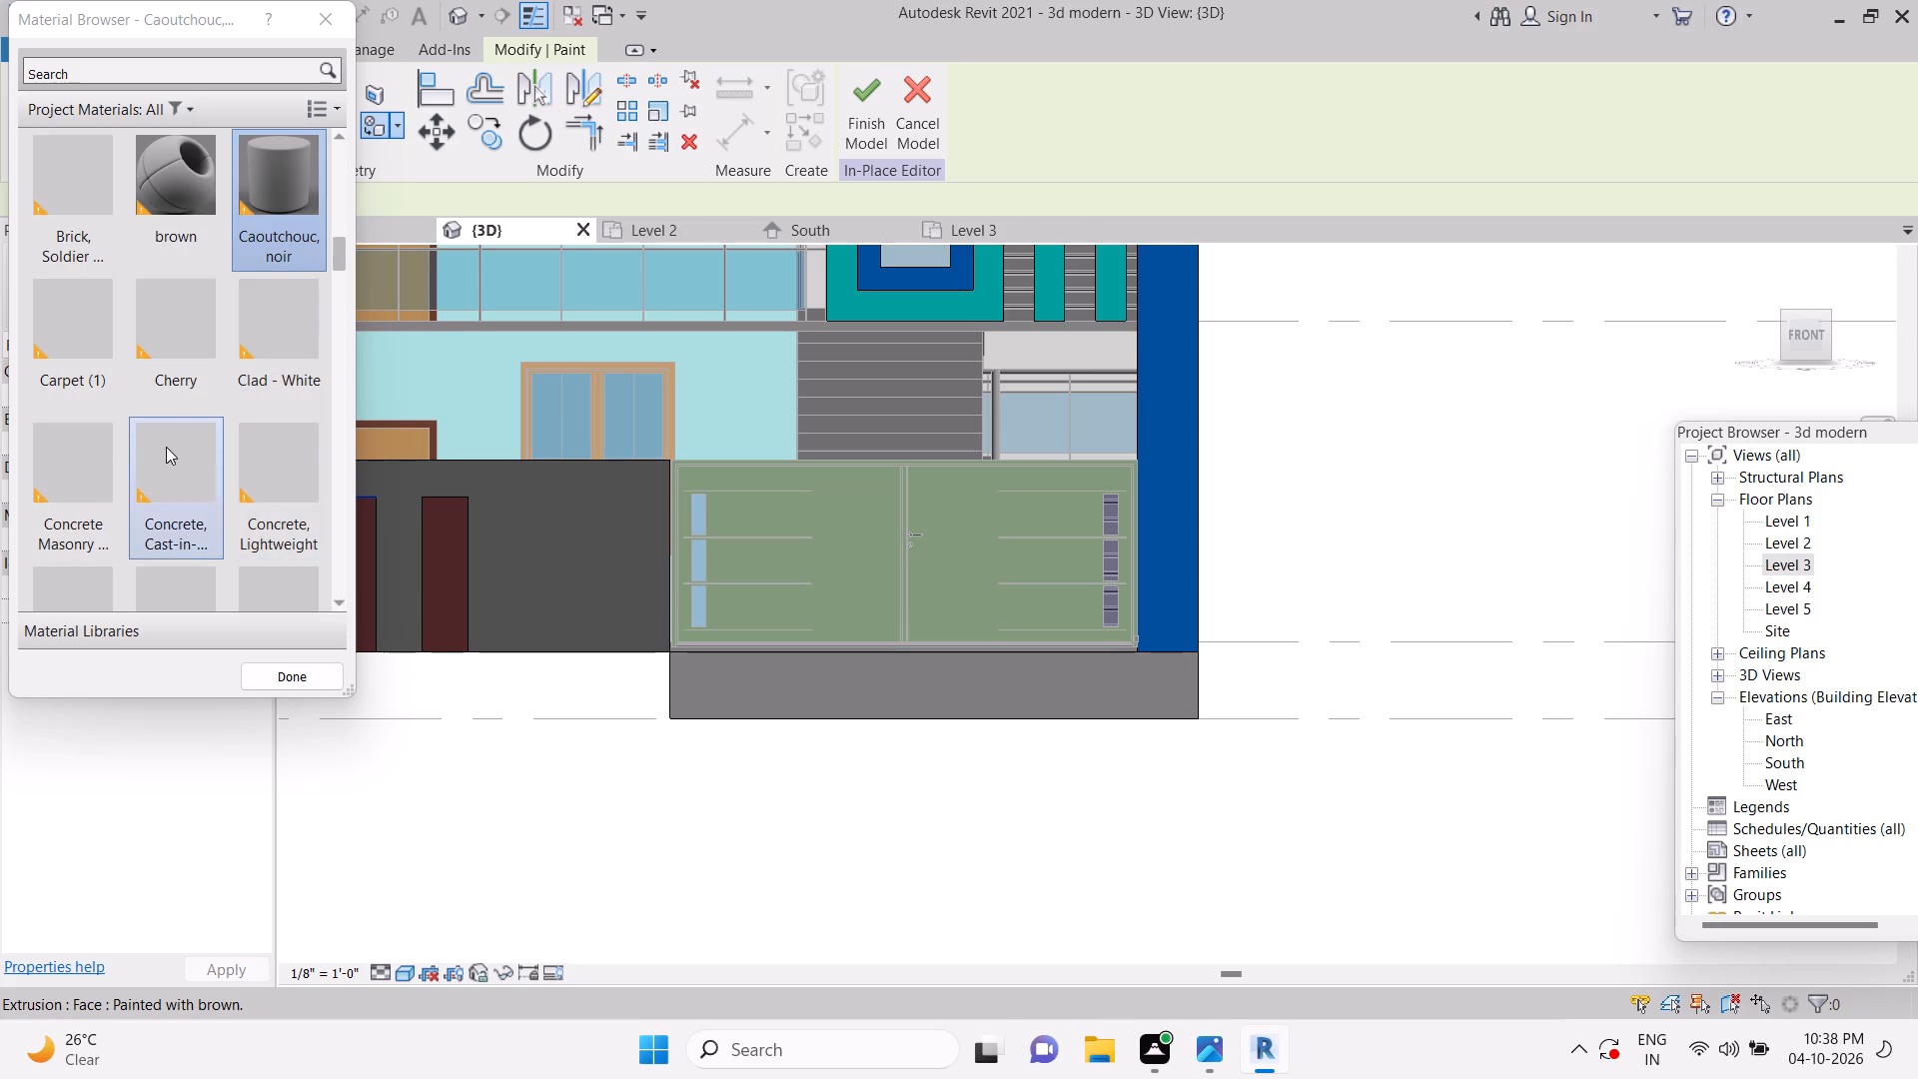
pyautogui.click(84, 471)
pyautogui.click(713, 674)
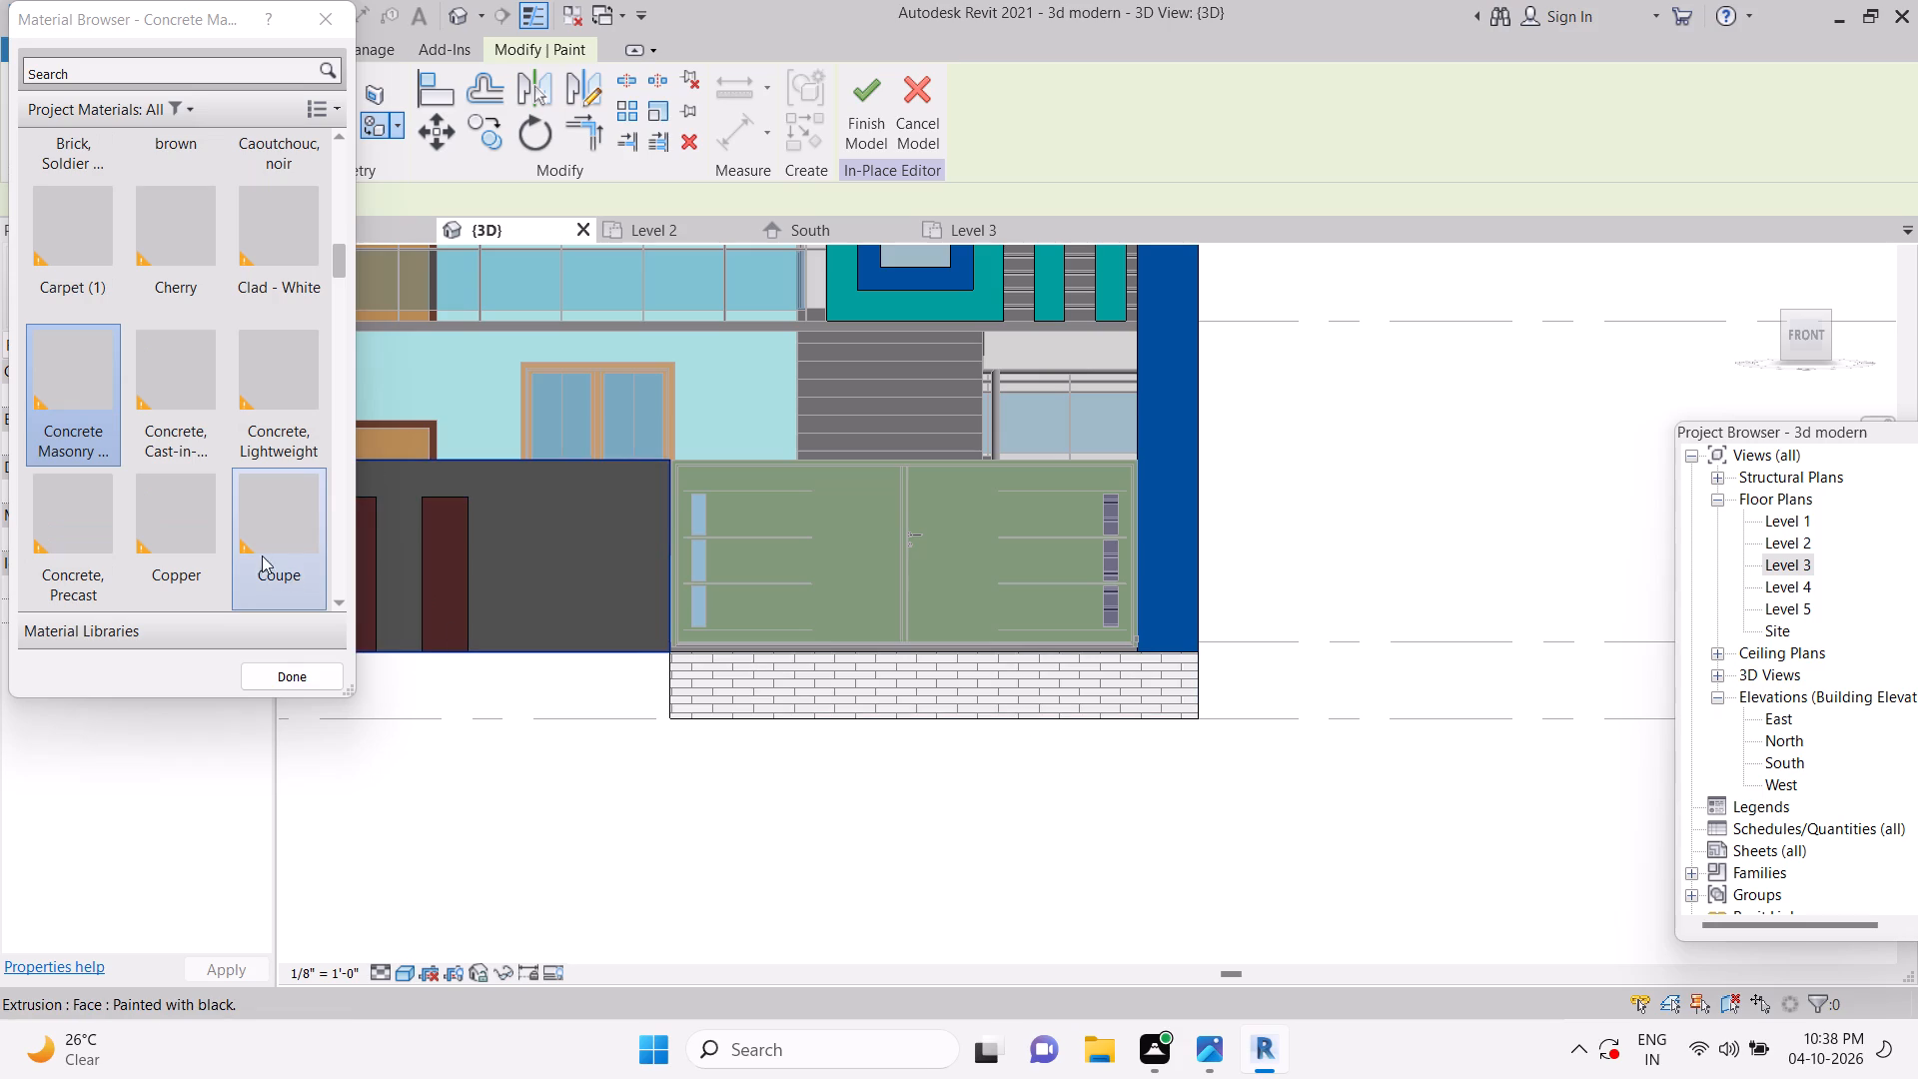
# Paint the ramp's sloped face with Concrete, Precast and finish the in-place model.
pyautogui.scroll(-1, 270, 555)
pyautogui.scroll(1, 159, 385)
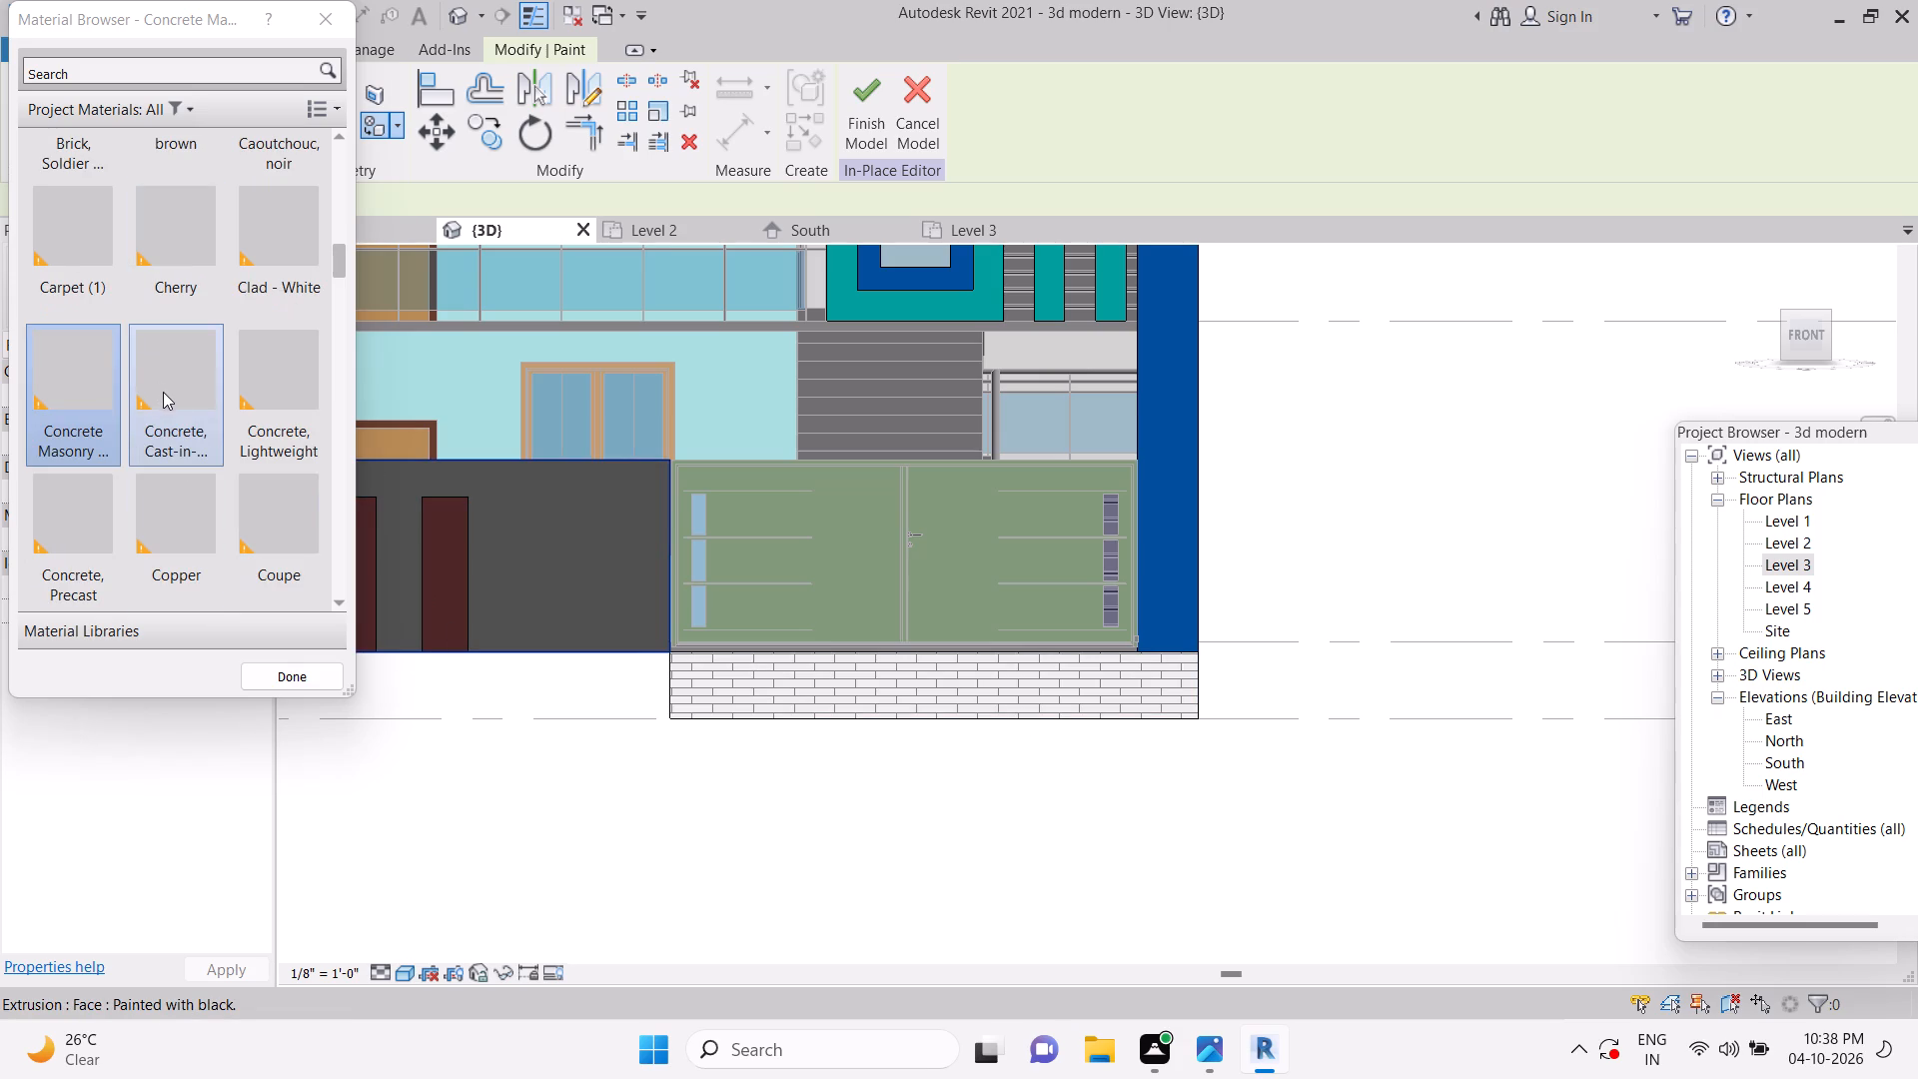
pyautogui.click(105, 543)
pyautogui.click(818, 709)
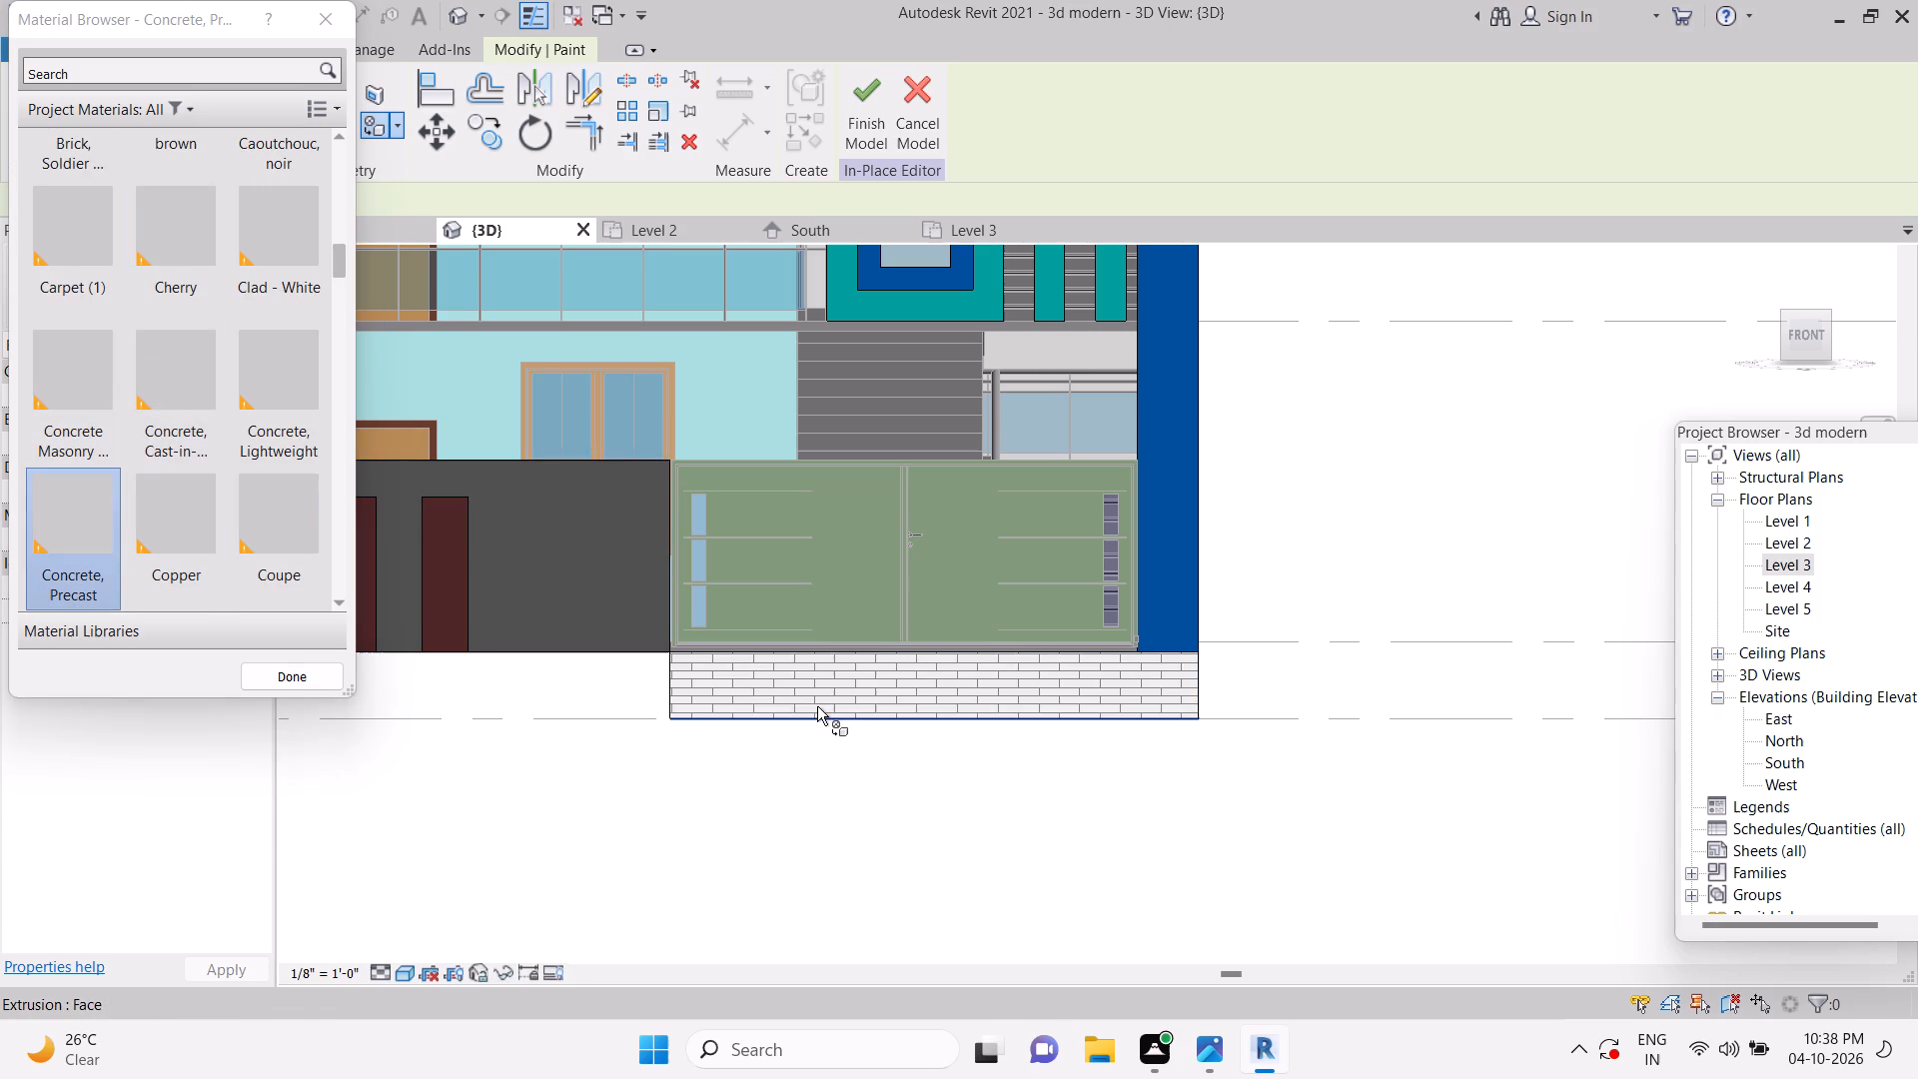
pyautogui.click(784, 681)
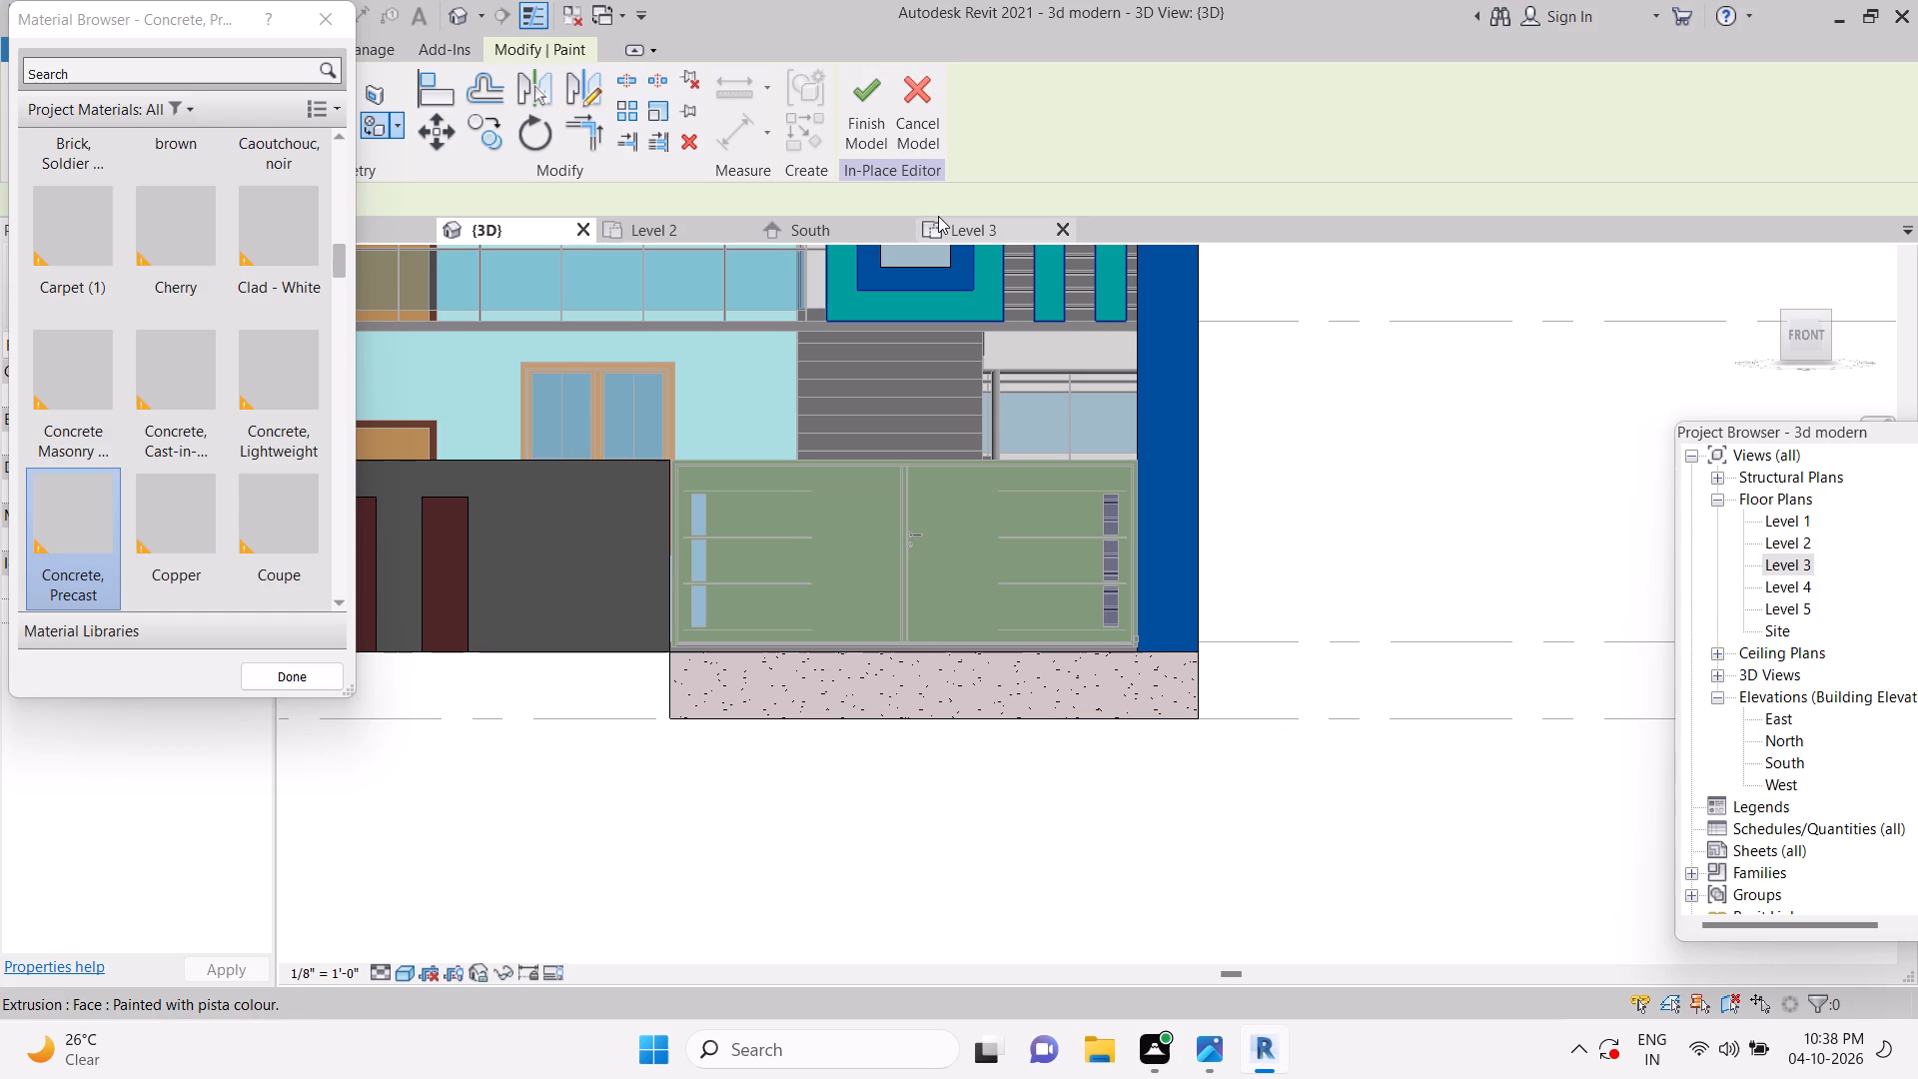
pyautogui.click(886, 135)
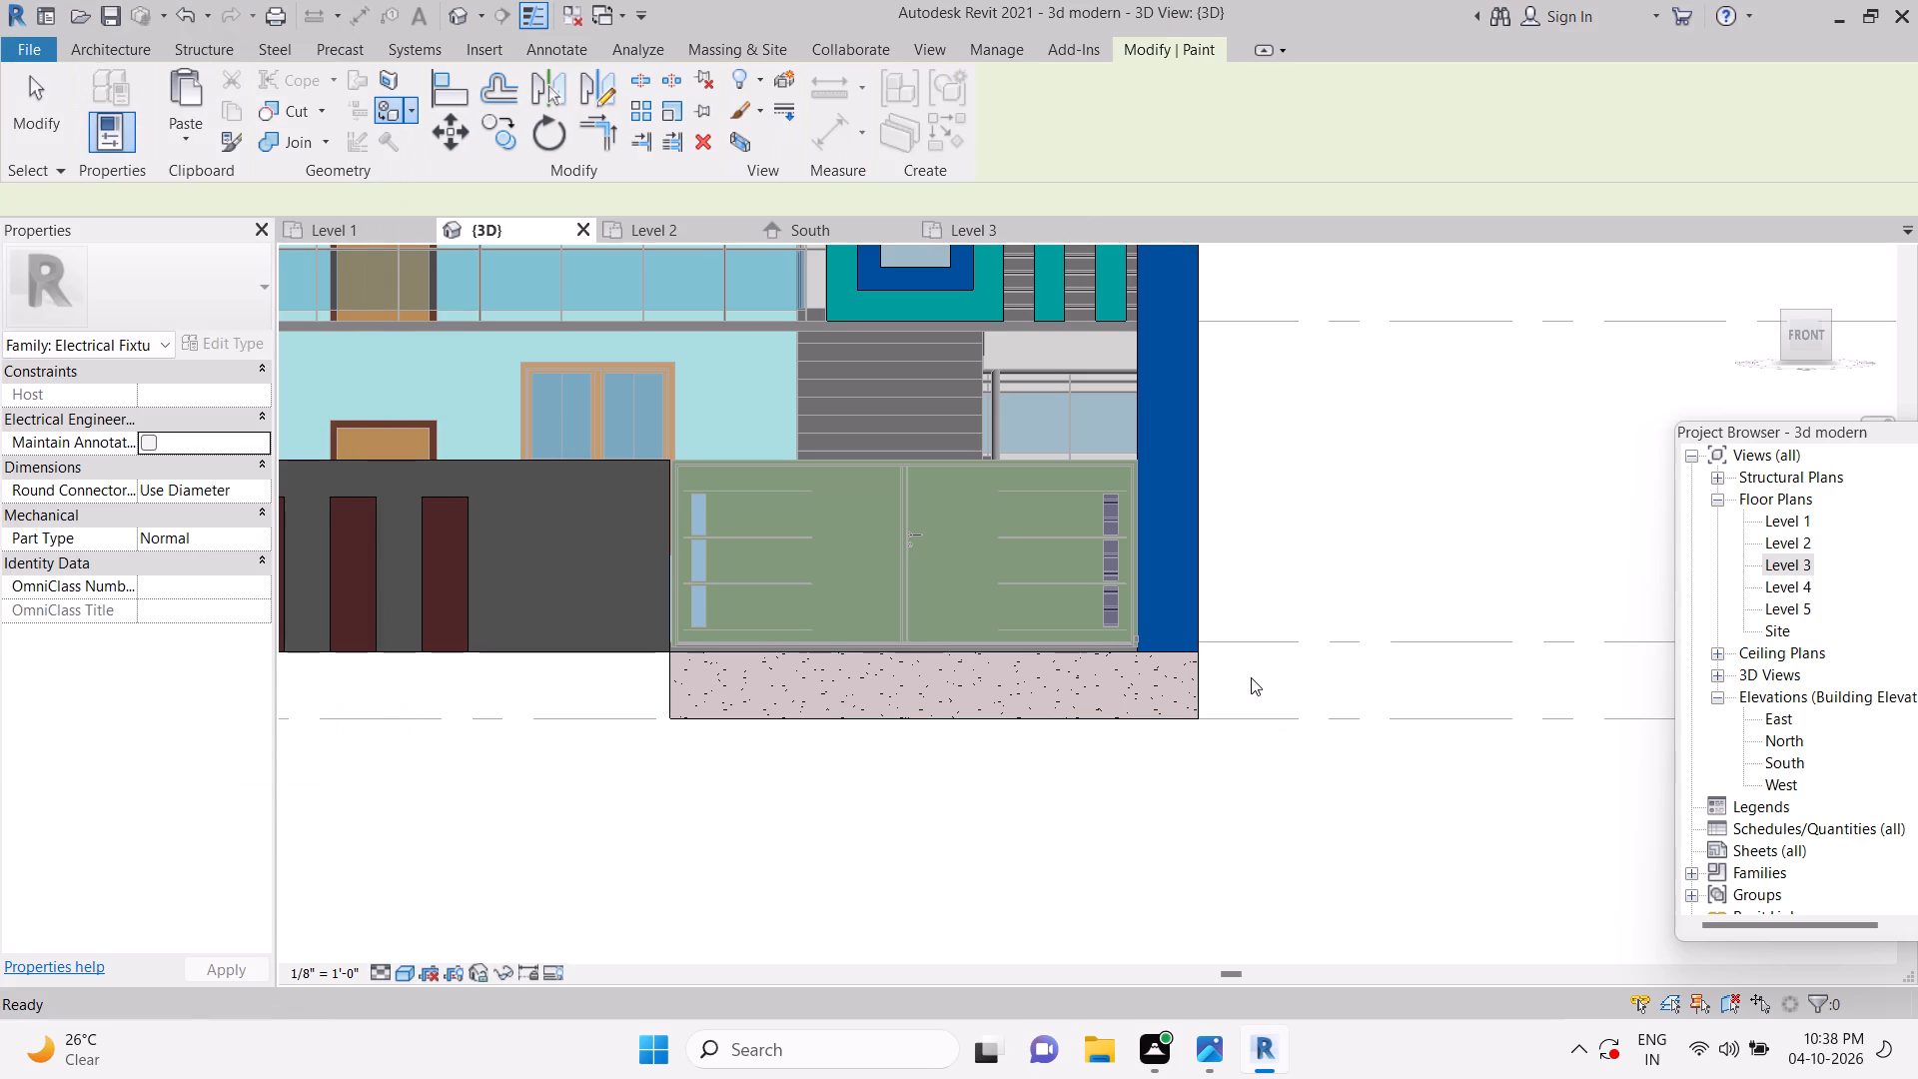
pyautogui.press('Escape')
pyautogui.press('Escape')
# Examine the painted ramp and its junction with the gate and blue frame from an angled 3D view.
pyautogui.keyDown('shift'); pyautogui.moveTo(1338, 755); pyautogui.dragTo(1246, 830, button='middle'); pyautogui.keyUp('shift')
pyautogui.keyDown('shift'); pyautogui.moveTo(1321, 790); pyautogui.dragTo(1188, 823, button='middle'); pyautogui.keyUp('shift')
pyautogui.keyDown('shift'); pyautogui.scroll(1, 1280, 804); pyautogui.keyUp('shift')
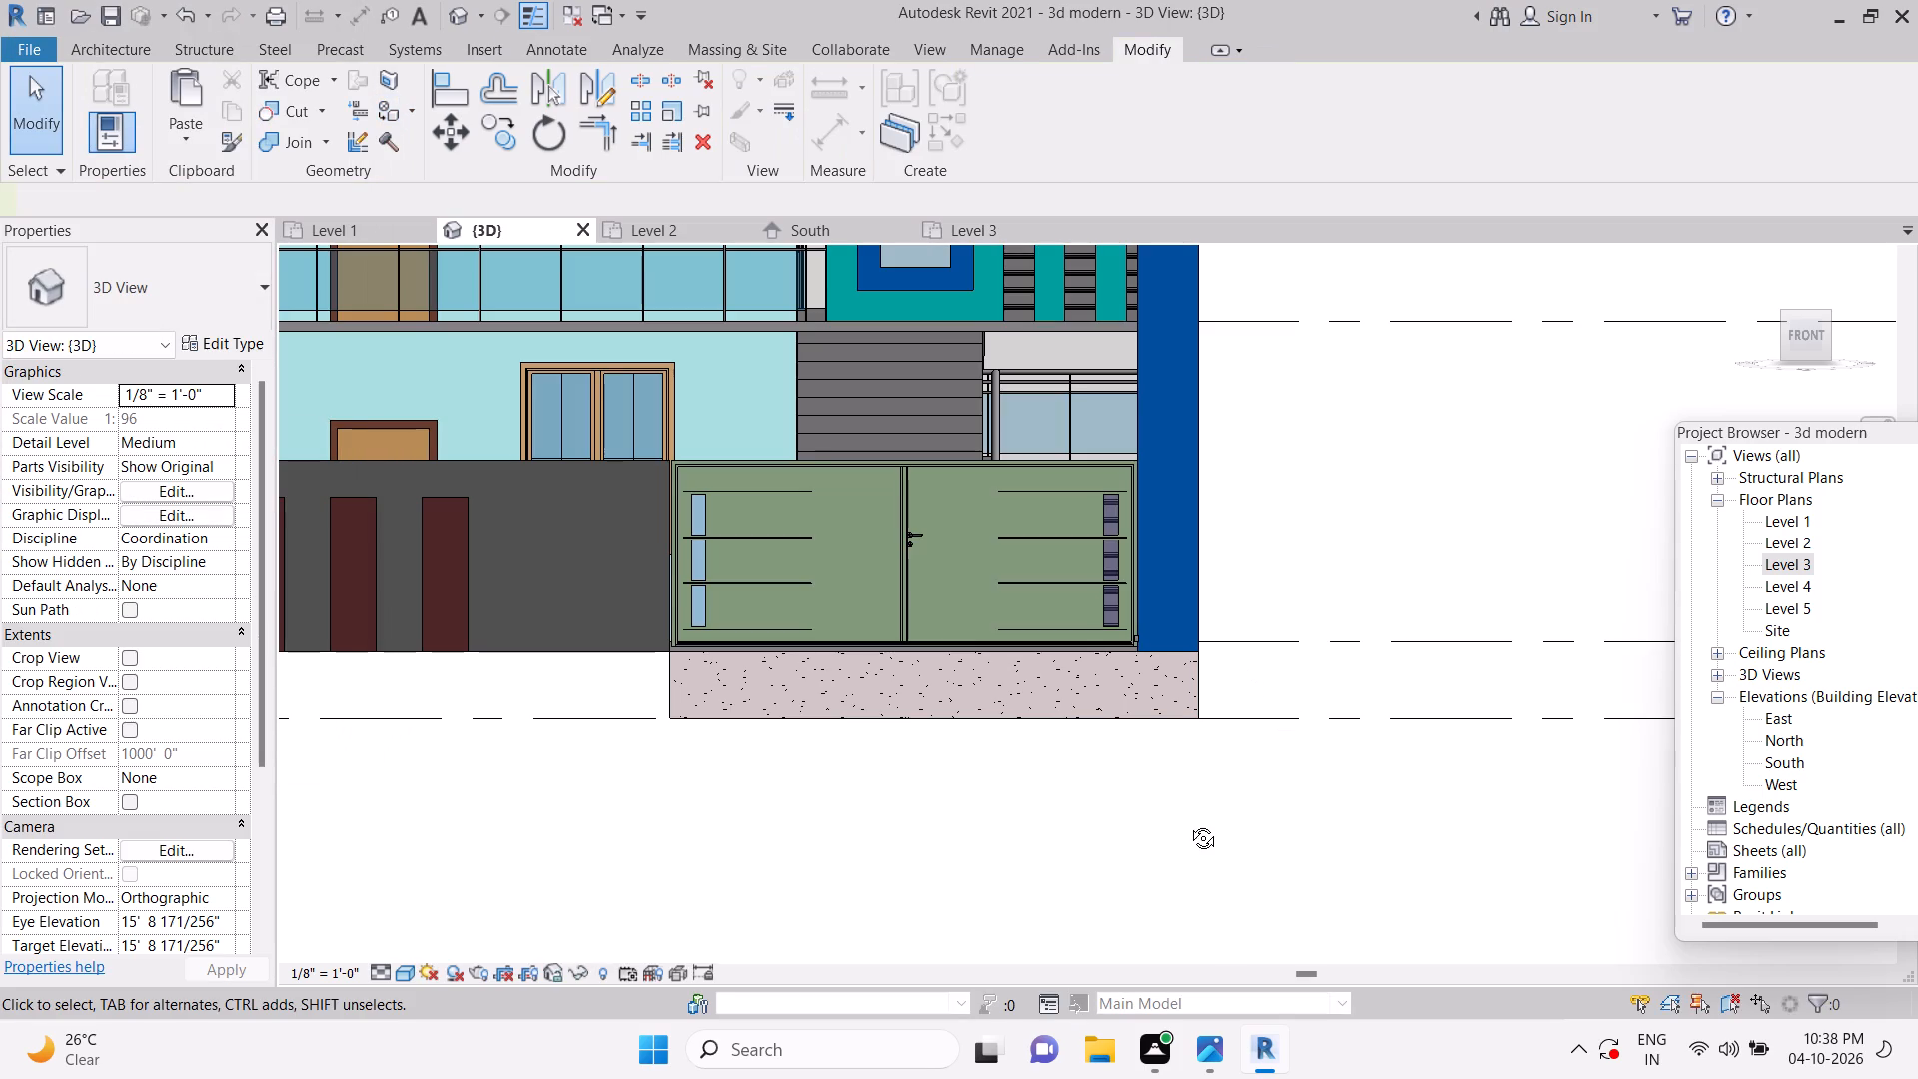
pyautogui.keyDown('shift'); pyautogui.moveTo(1188, 823); pyautogui.dragTo(1149, 832, button='middle'); pyautogui.keyUp('shift')
pyautogui.scroll(-9, 1031, 753)
pyautogui.keyDown('shift'); pyautogui.moveTo(885, 789); pyautogui.dragTo(918, 843, button='middle'); pyautogui.keyUp('shift')
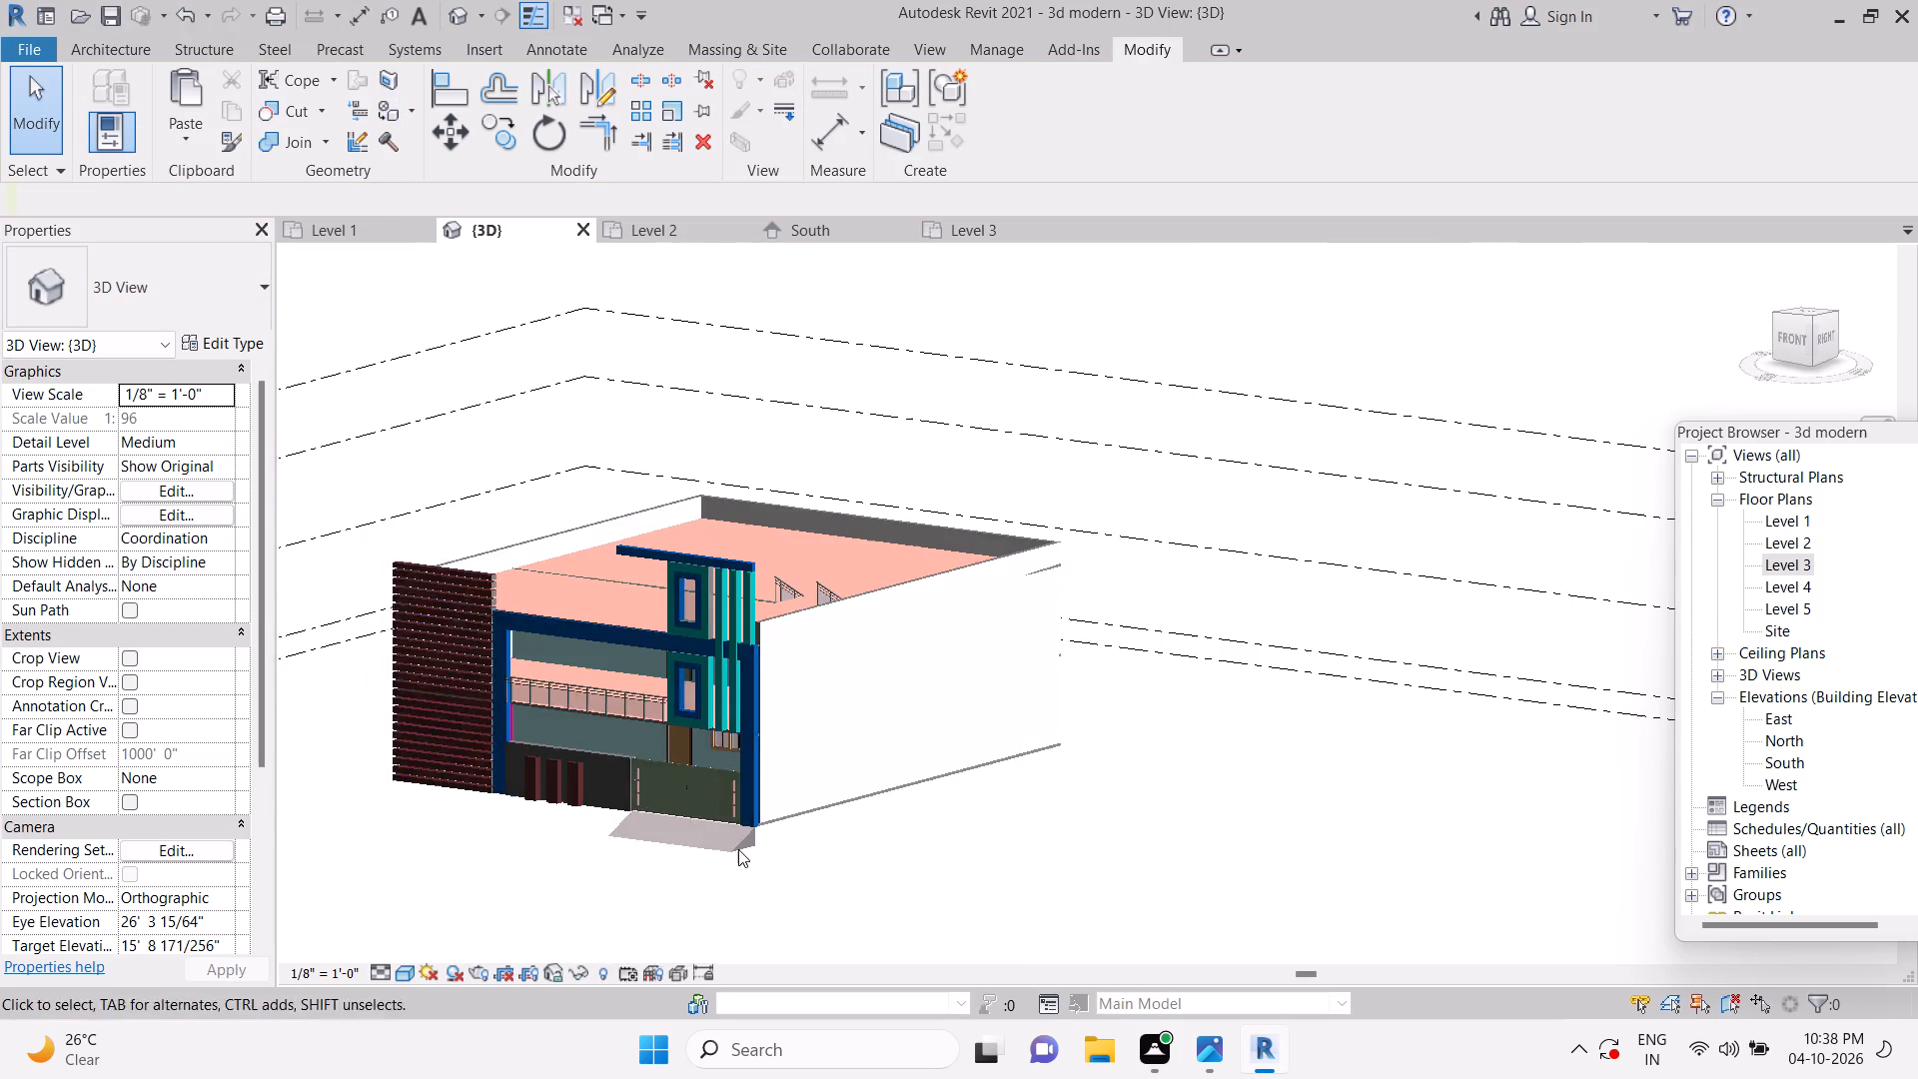
pyautogui.press('Escape')
pyautogui.scroll(12, 730, 852)
pyautogui.press('Escape')
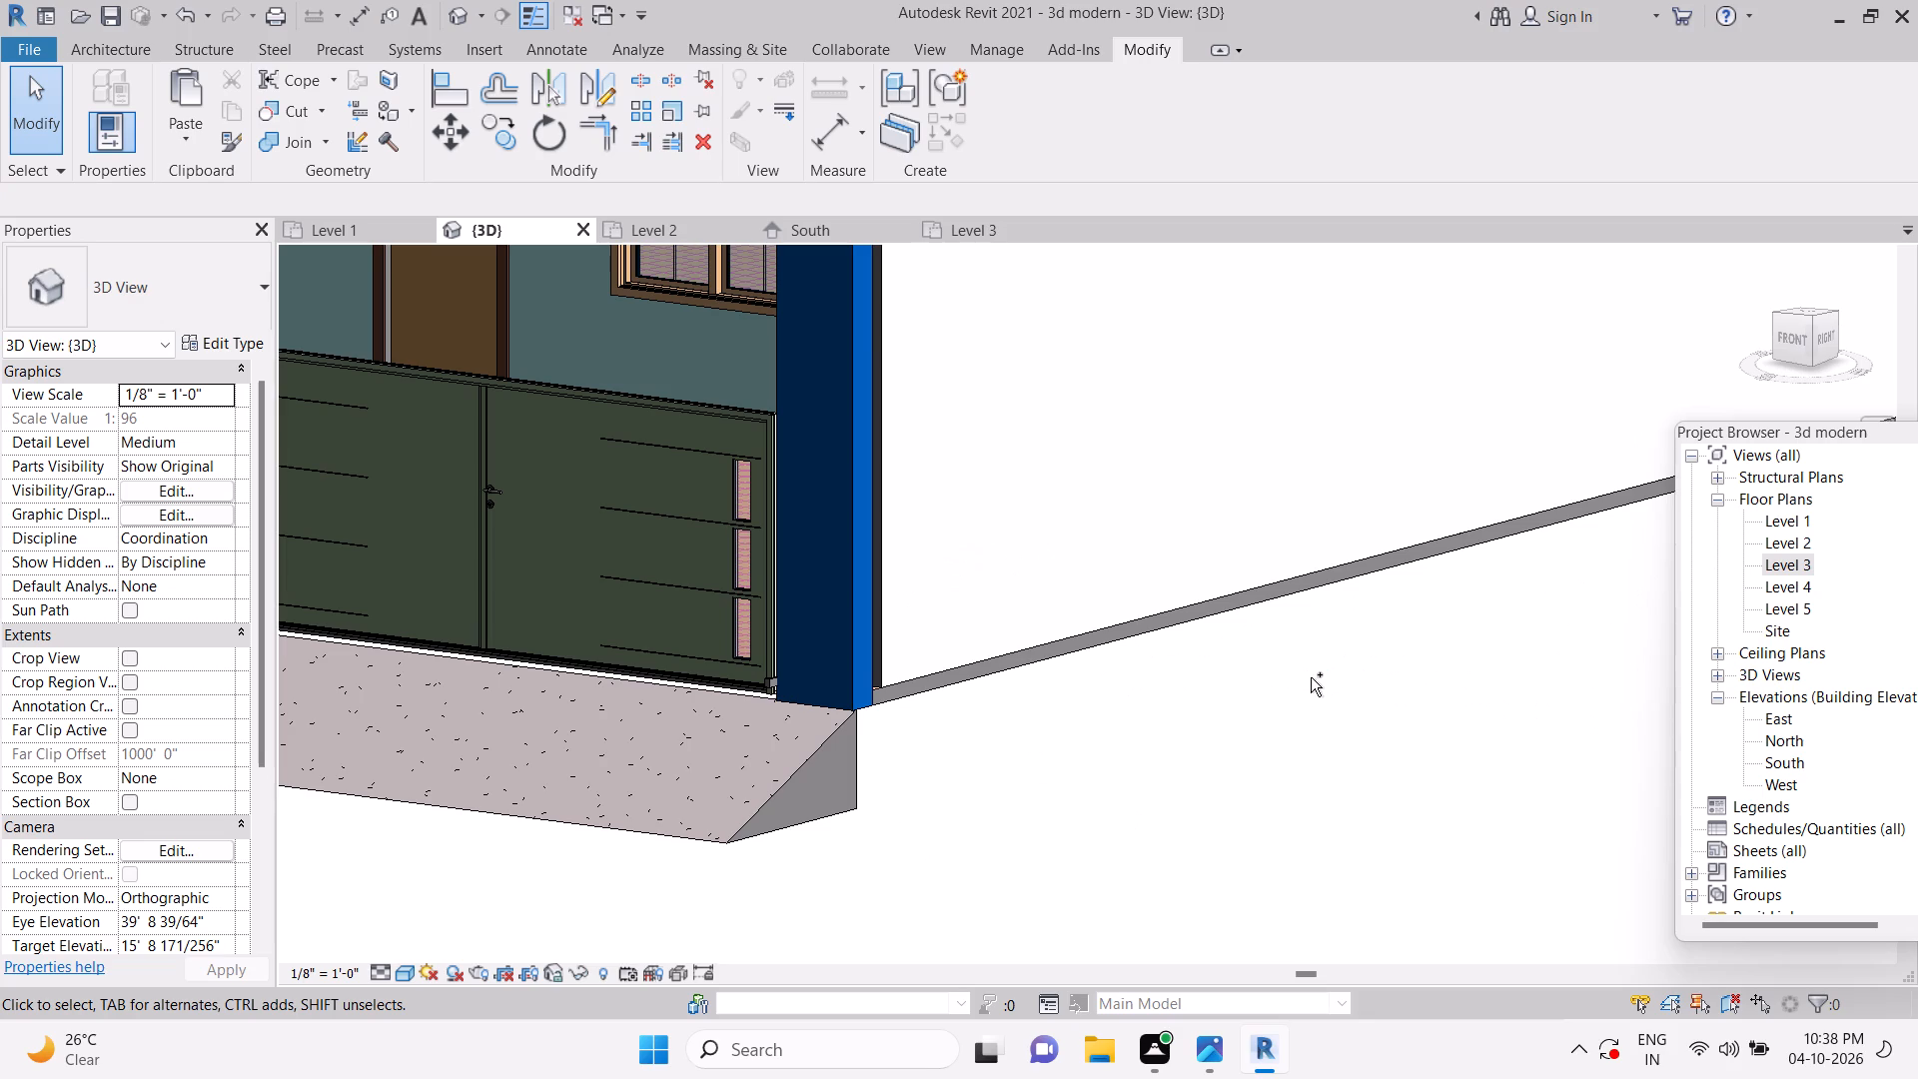
# Save the project and dismiss the notification card that covers the view.
pyautogui.hotkey('ctrl', 's')
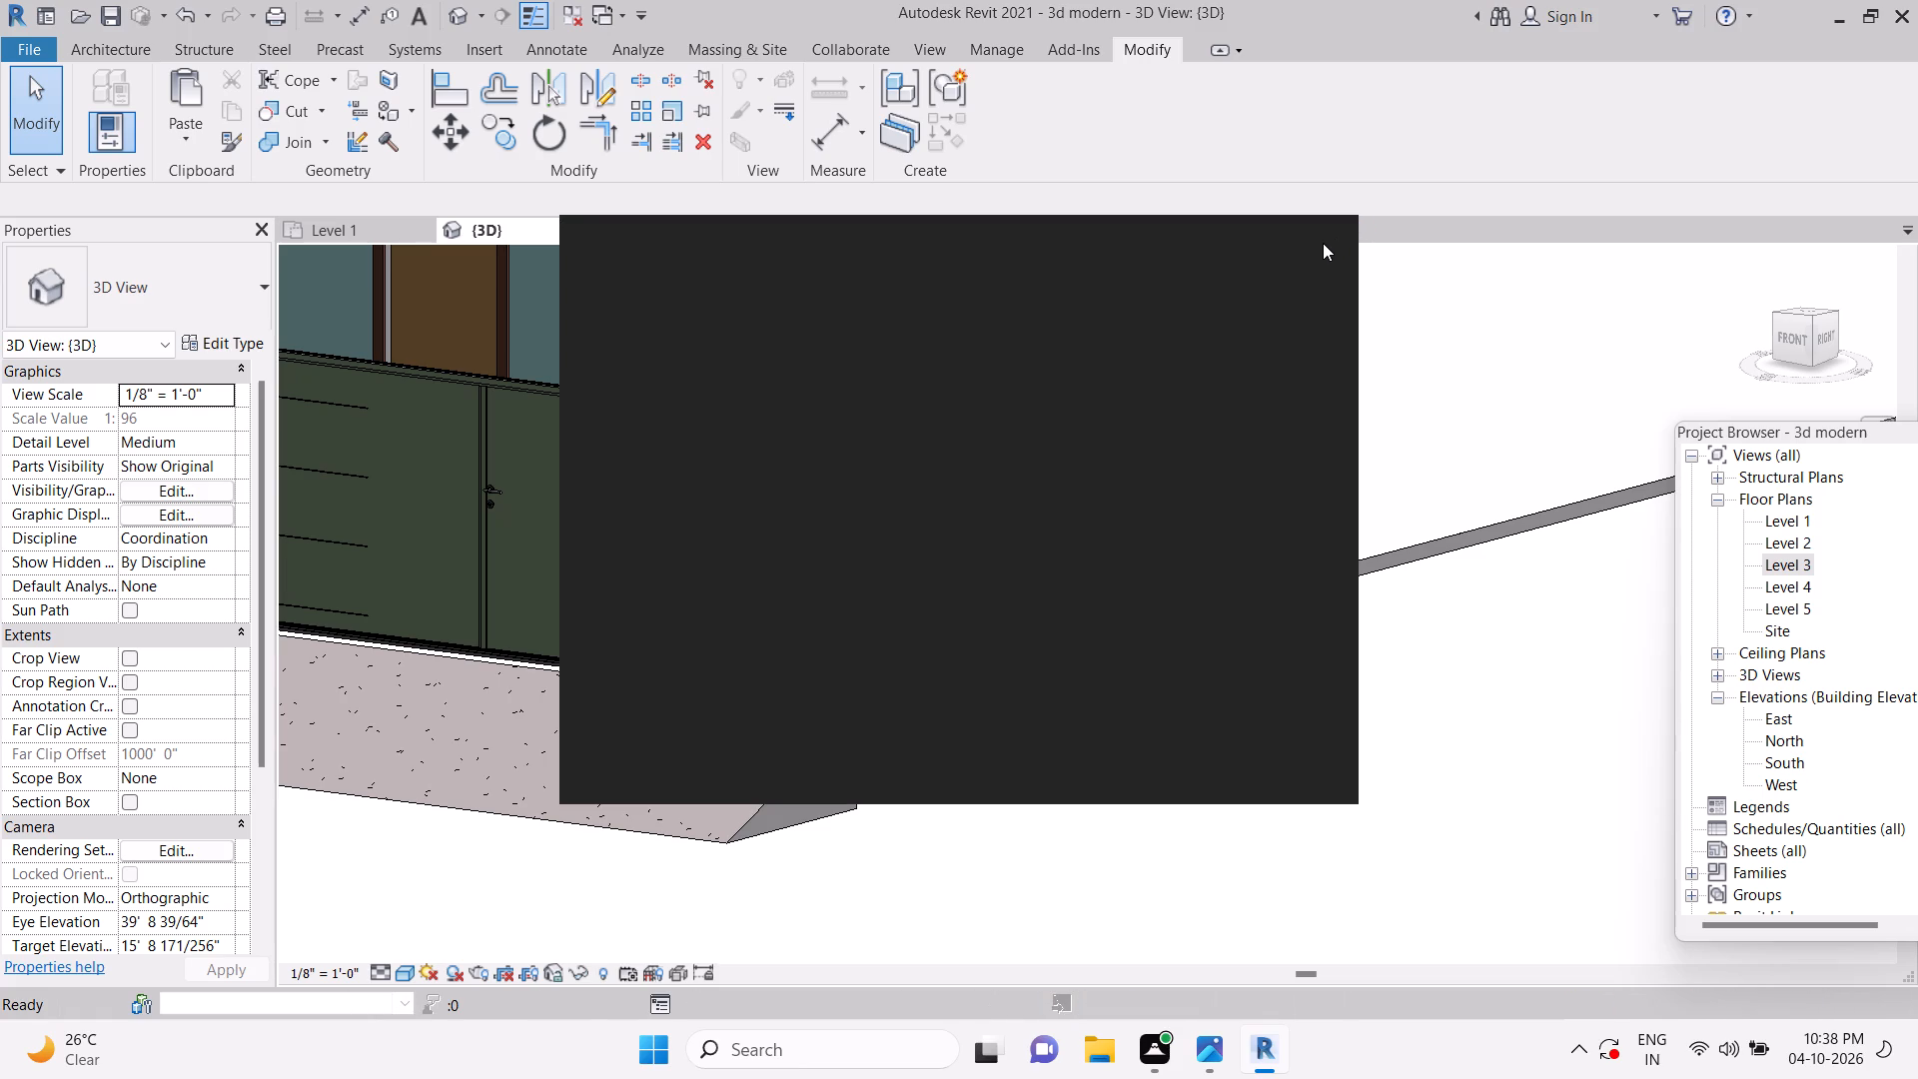
pyautogui.click(1314, 246)
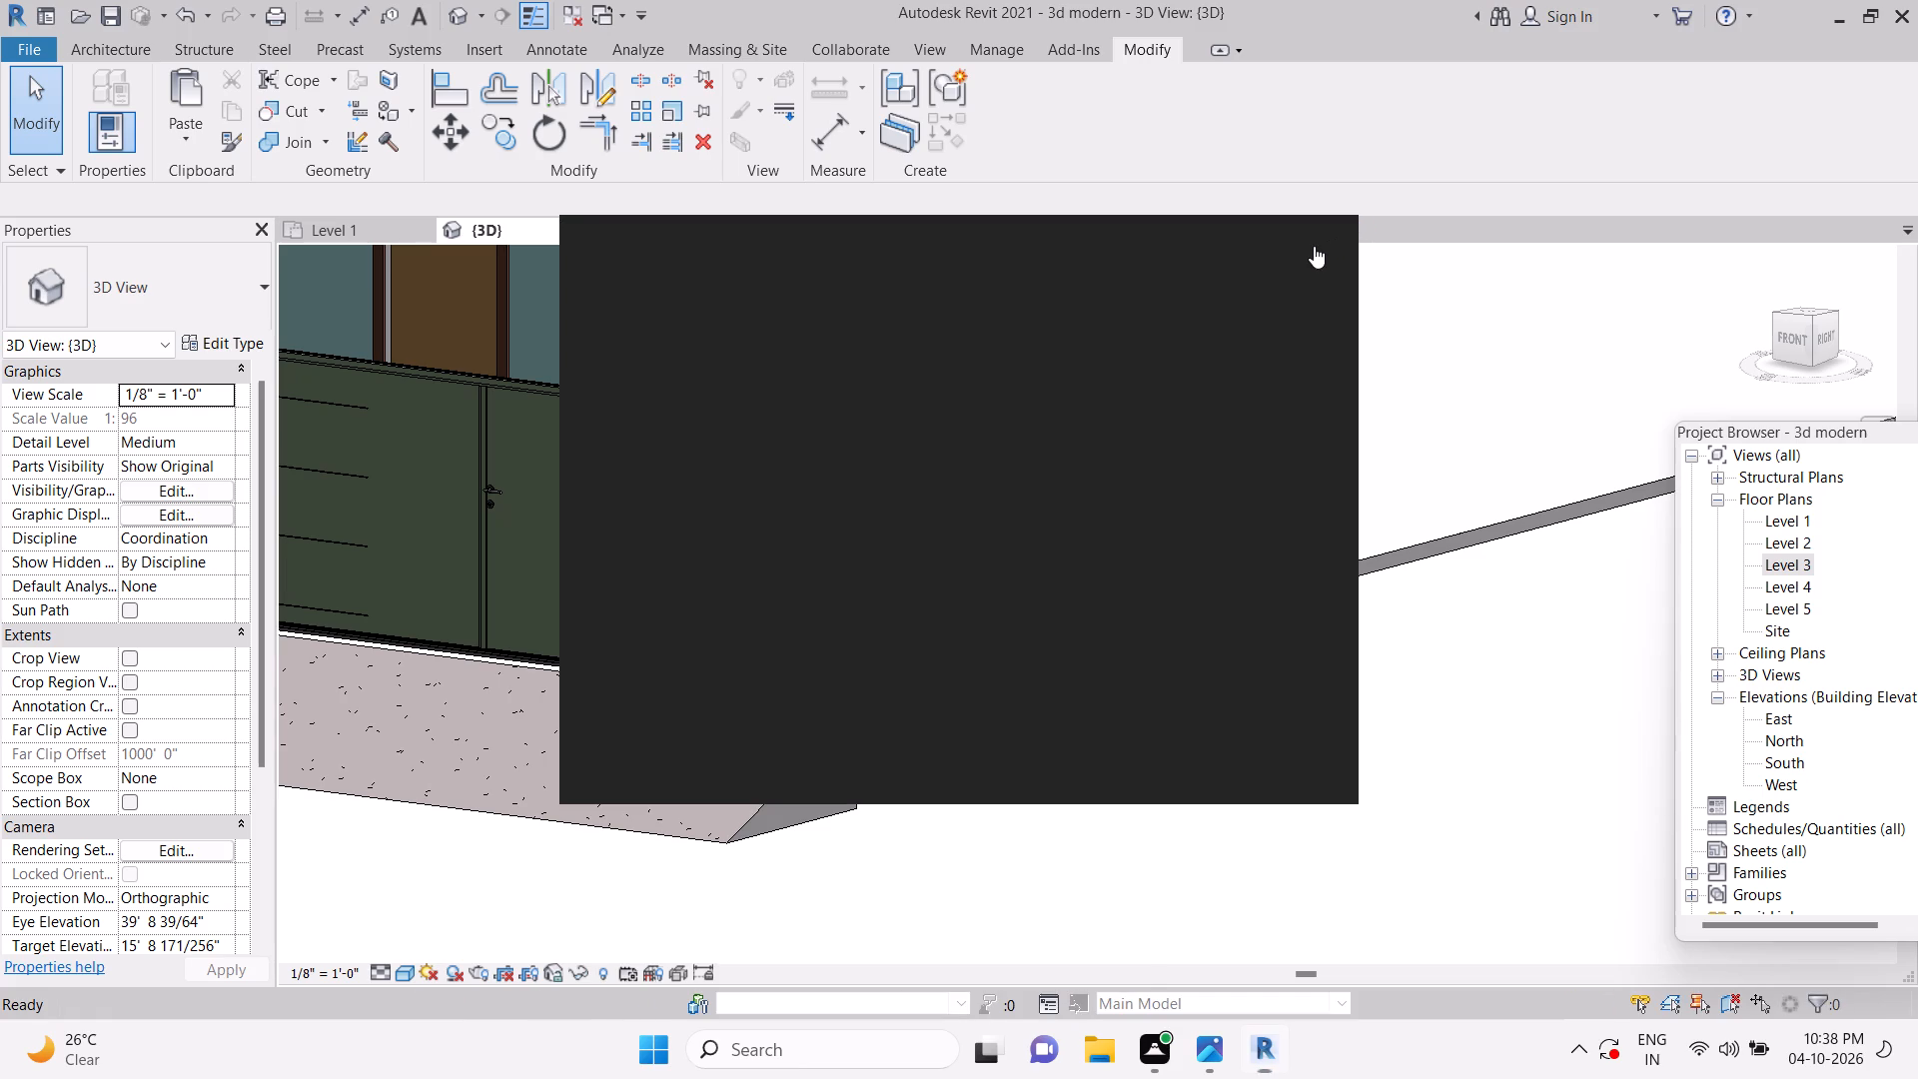
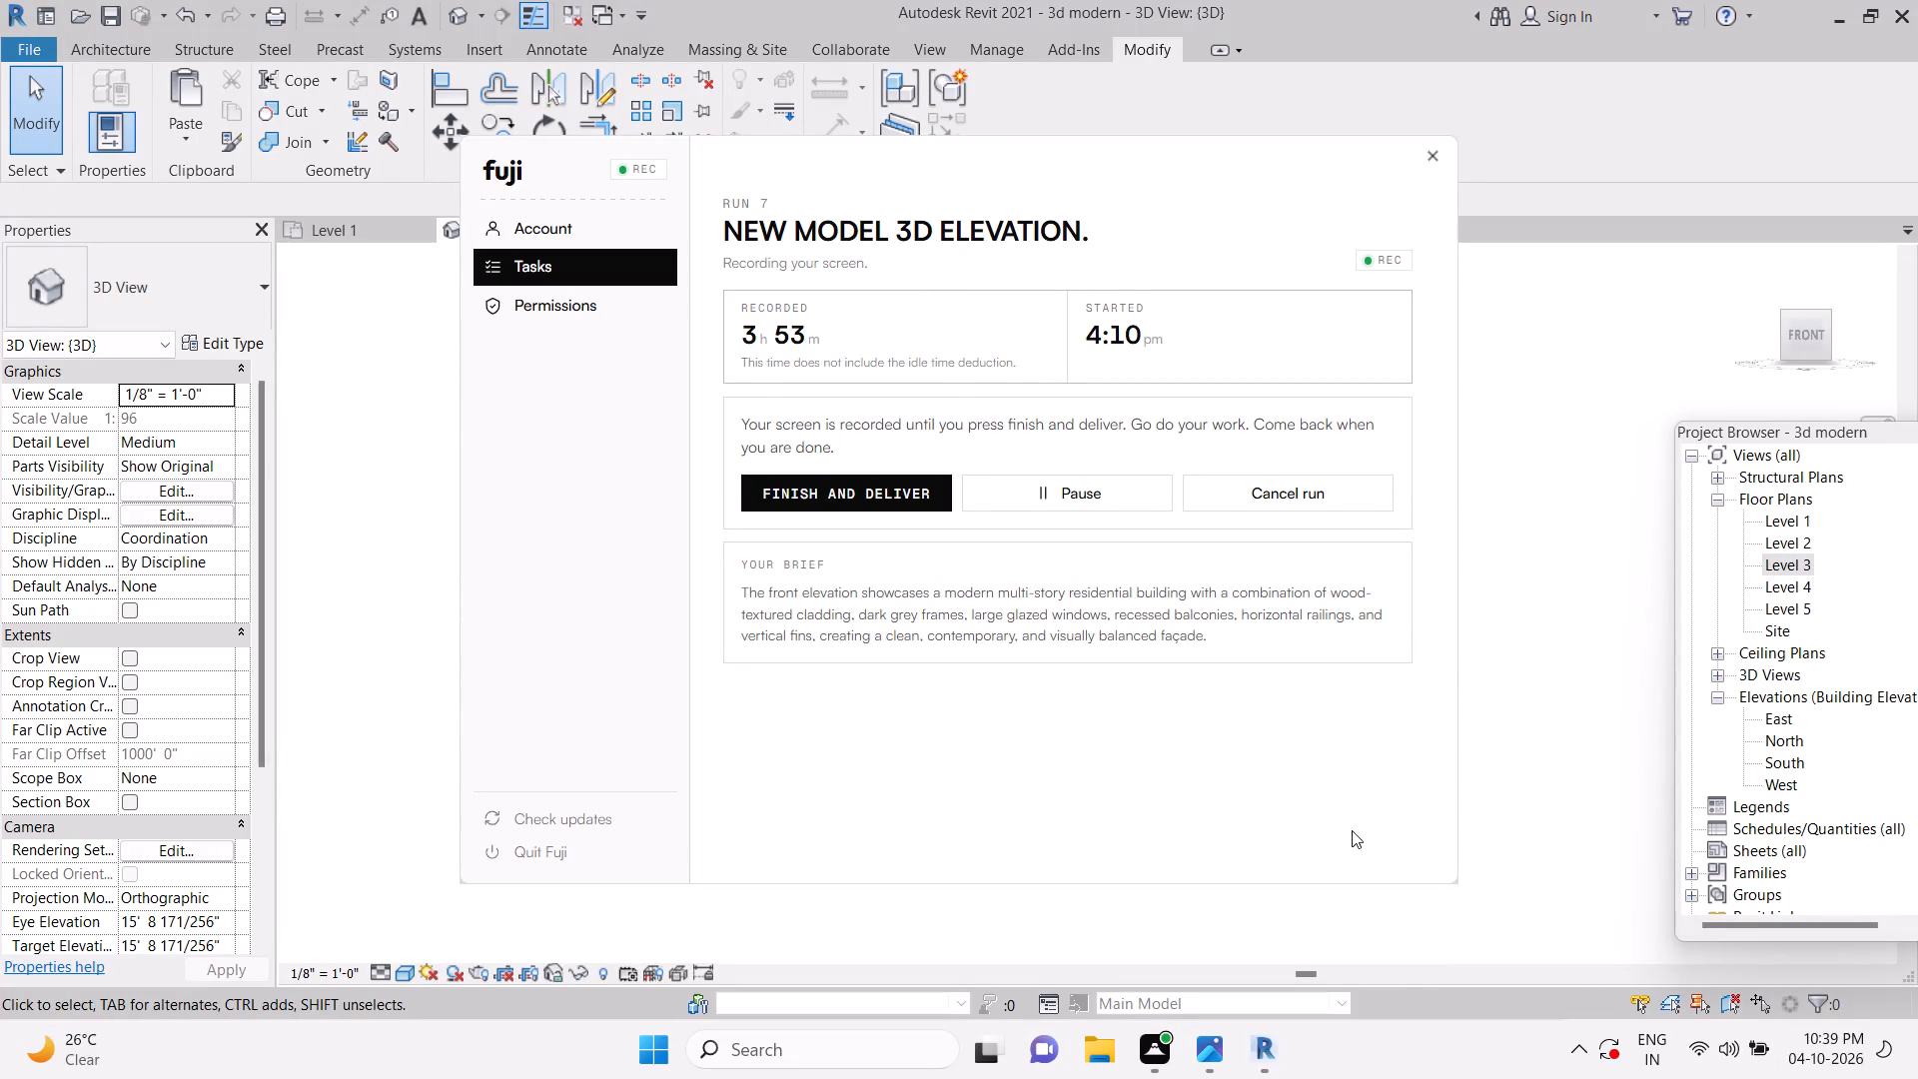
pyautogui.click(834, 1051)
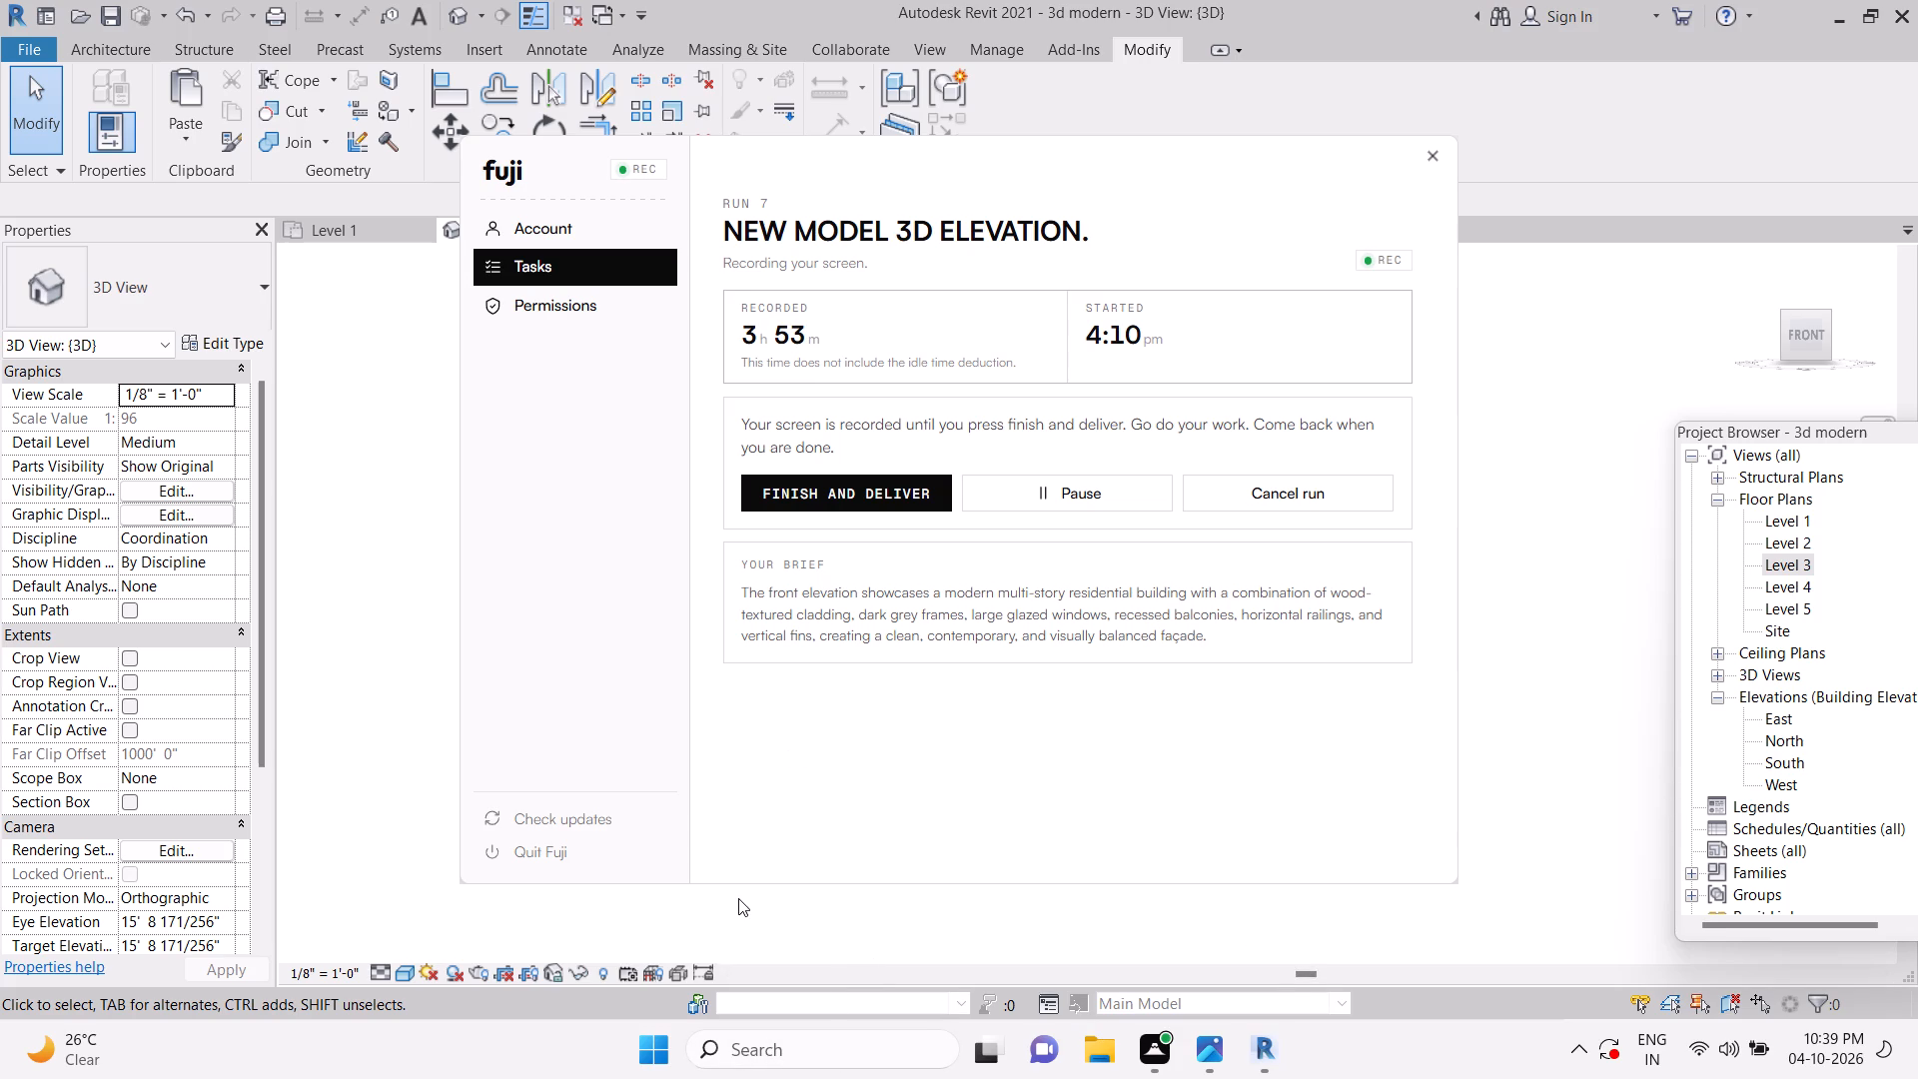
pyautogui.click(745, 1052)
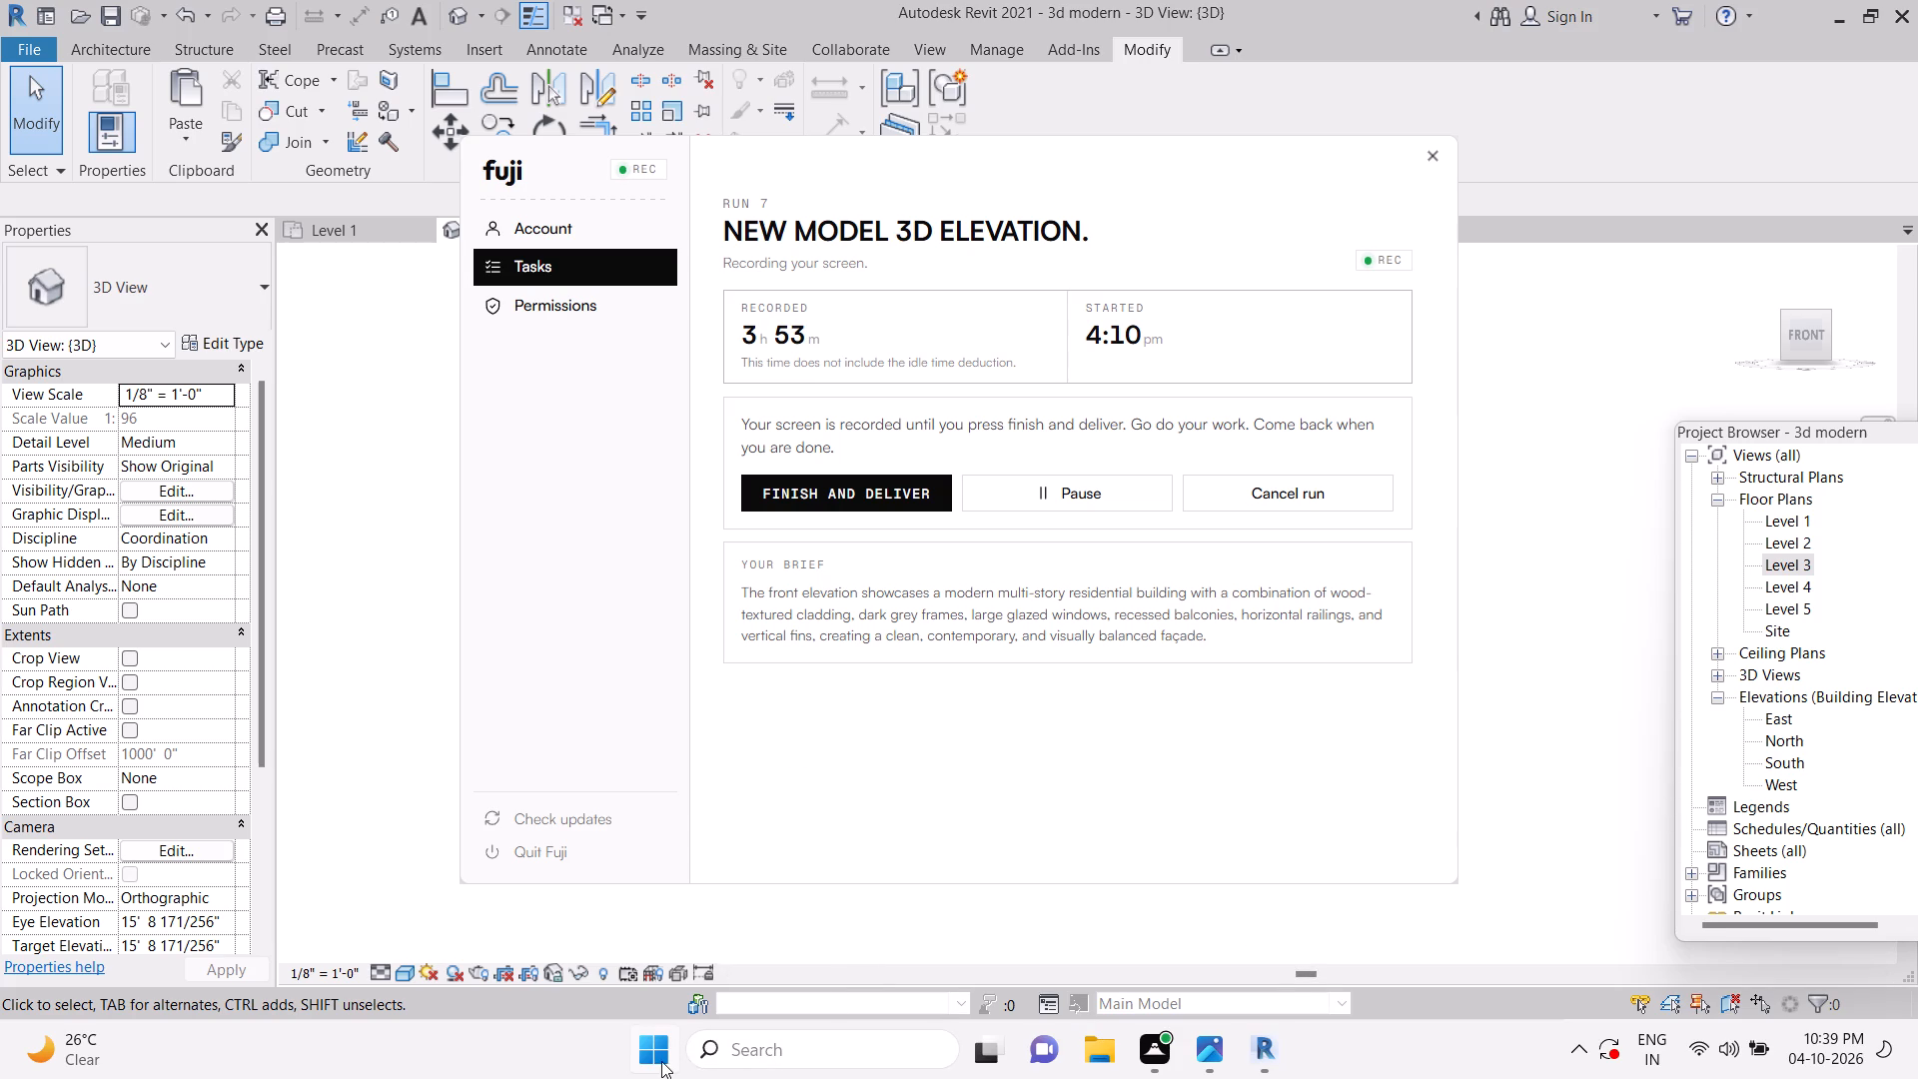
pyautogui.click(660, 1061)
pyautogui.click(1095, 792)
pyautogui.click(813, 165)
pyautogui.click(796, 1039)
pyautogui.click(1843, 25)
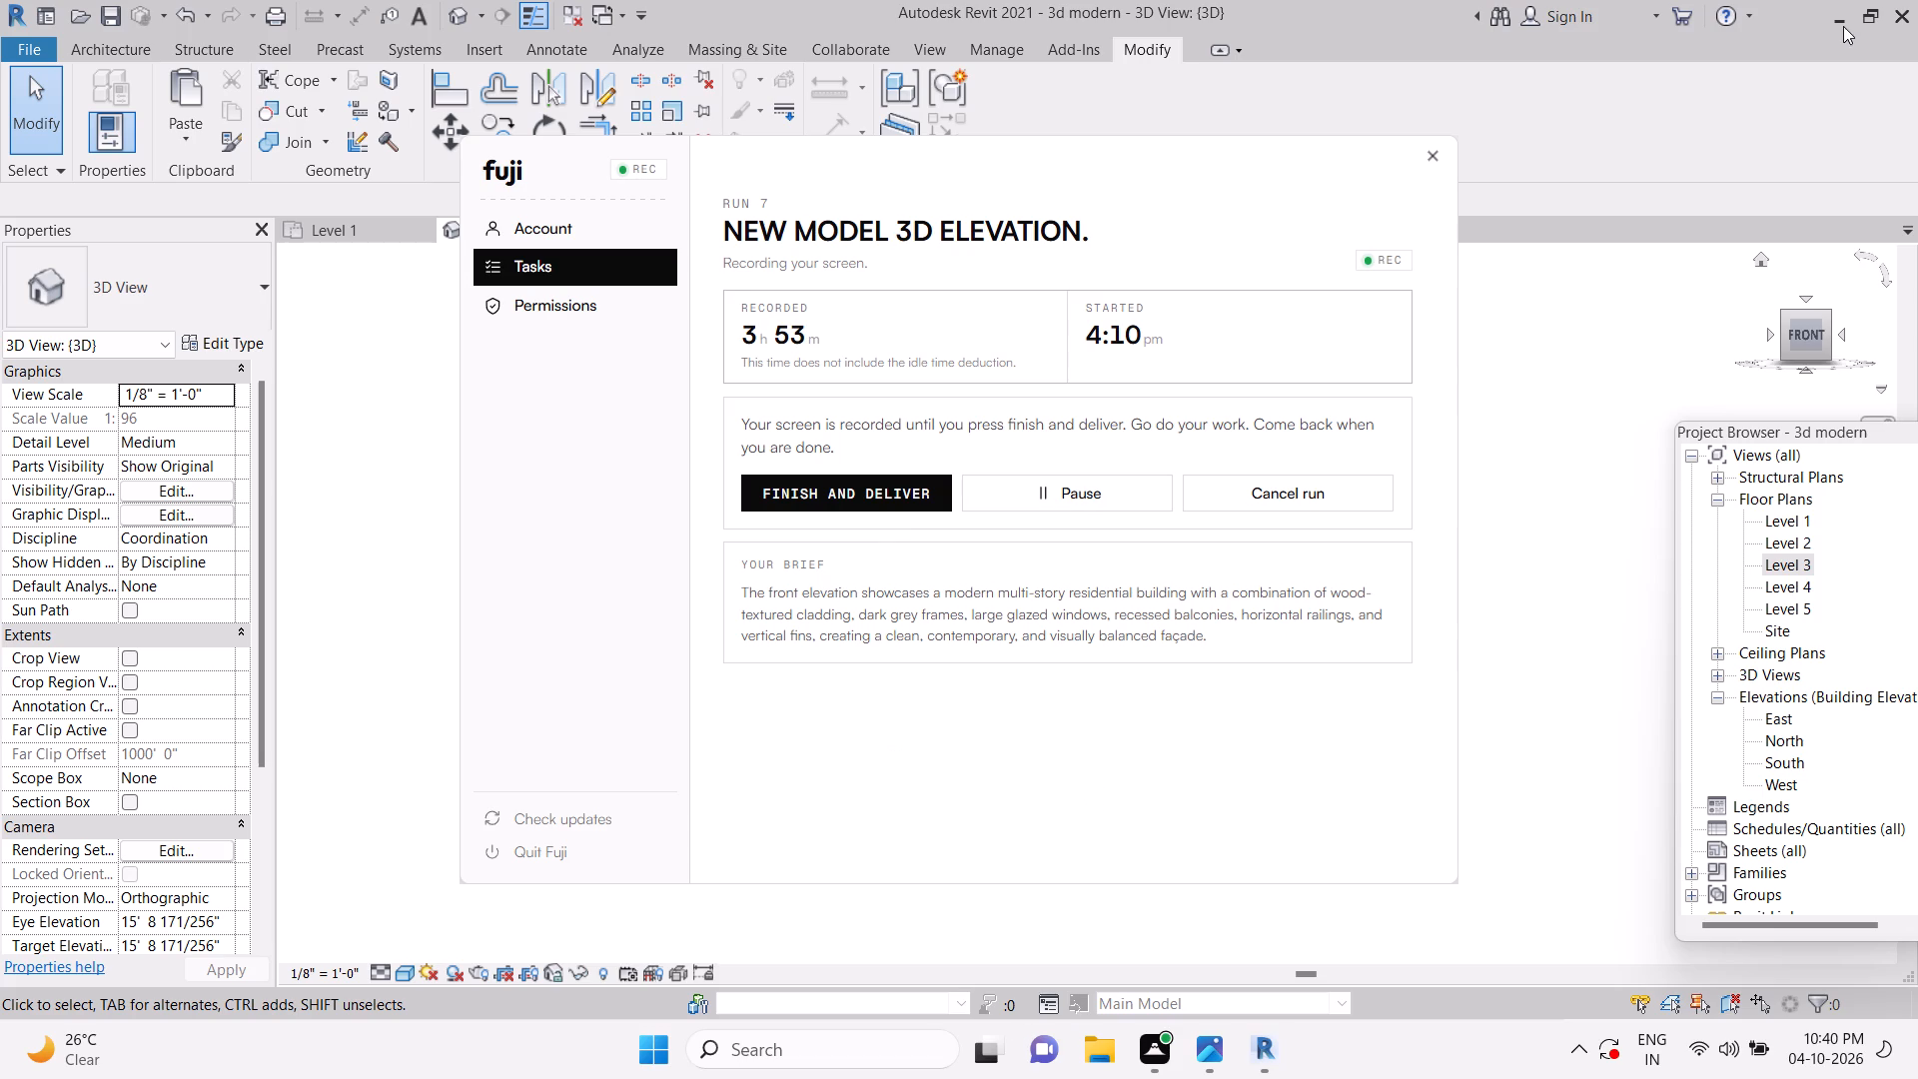
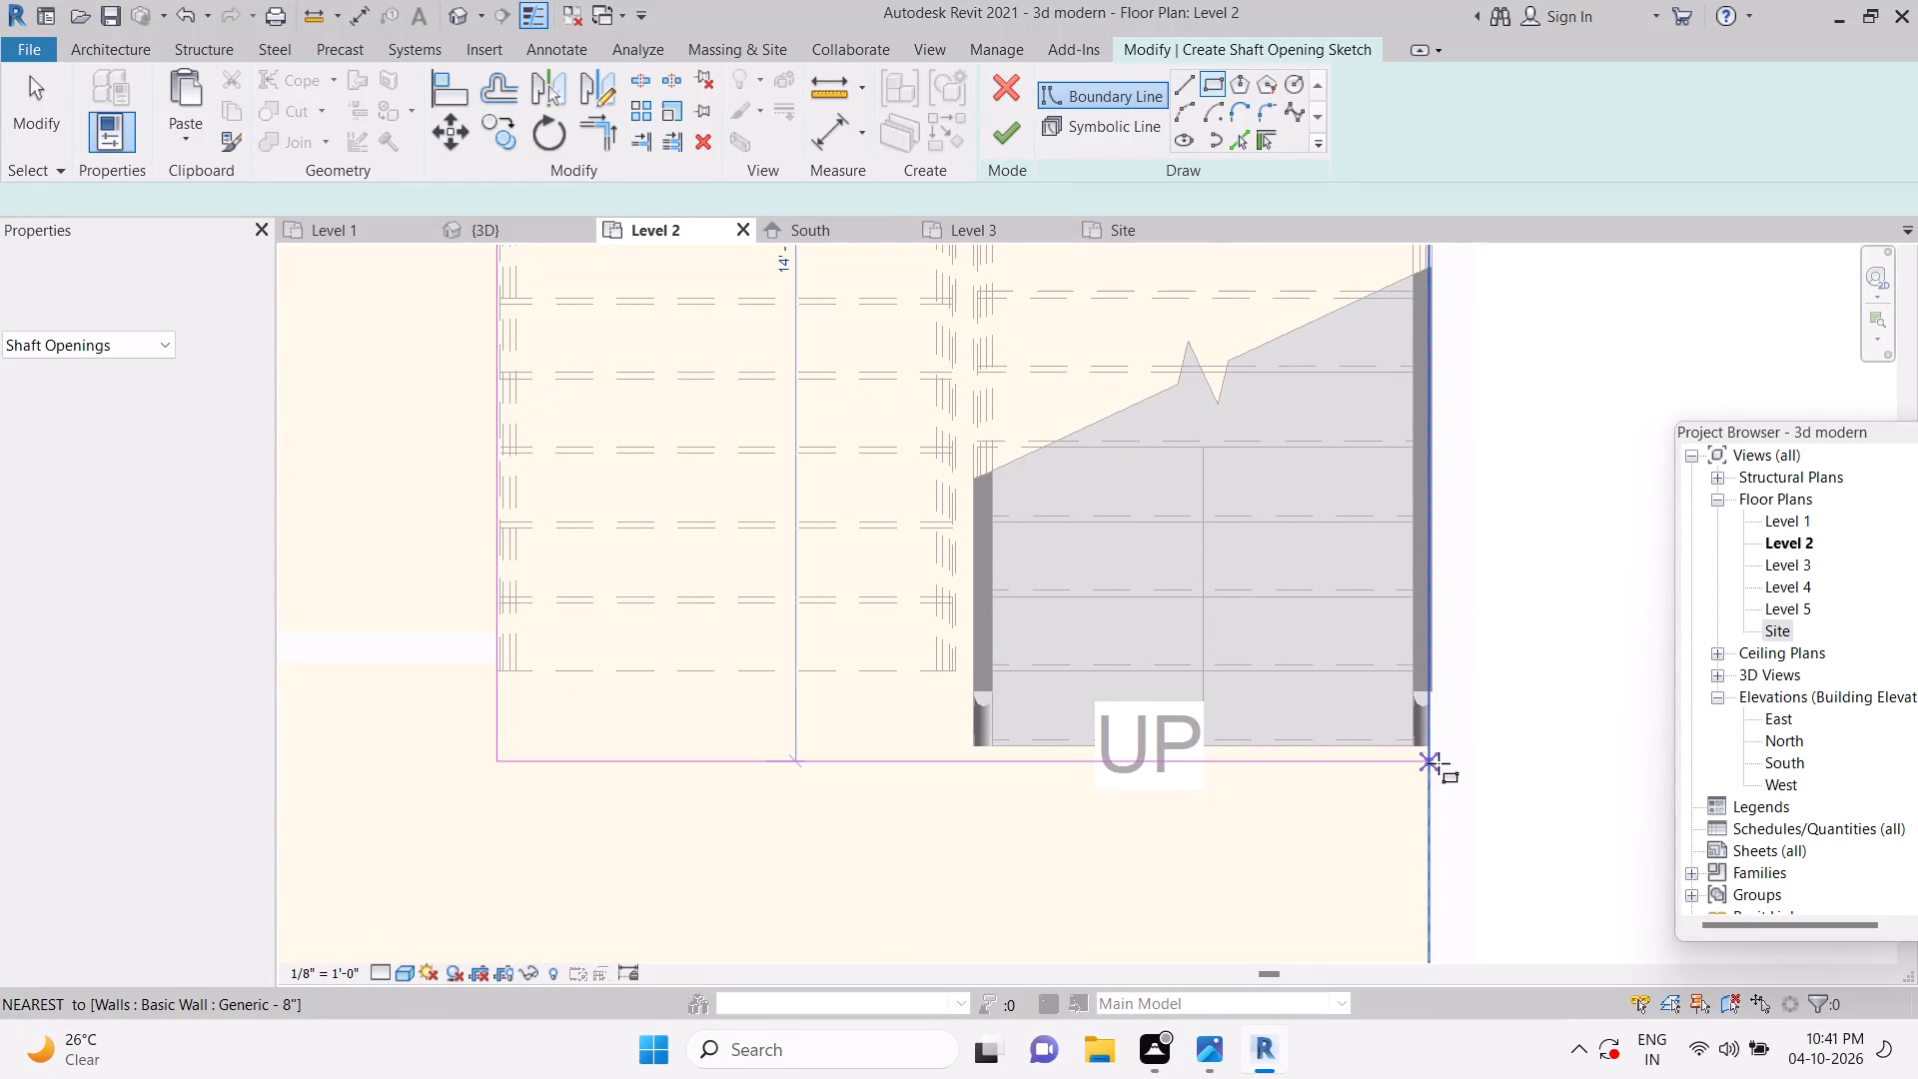
# Complete the rectangular shaft opening boundary around the staircase on Level 2, ending at the lower stair railing's outer corner, and finish the sketch.
pyautogui.click(1437, 750)
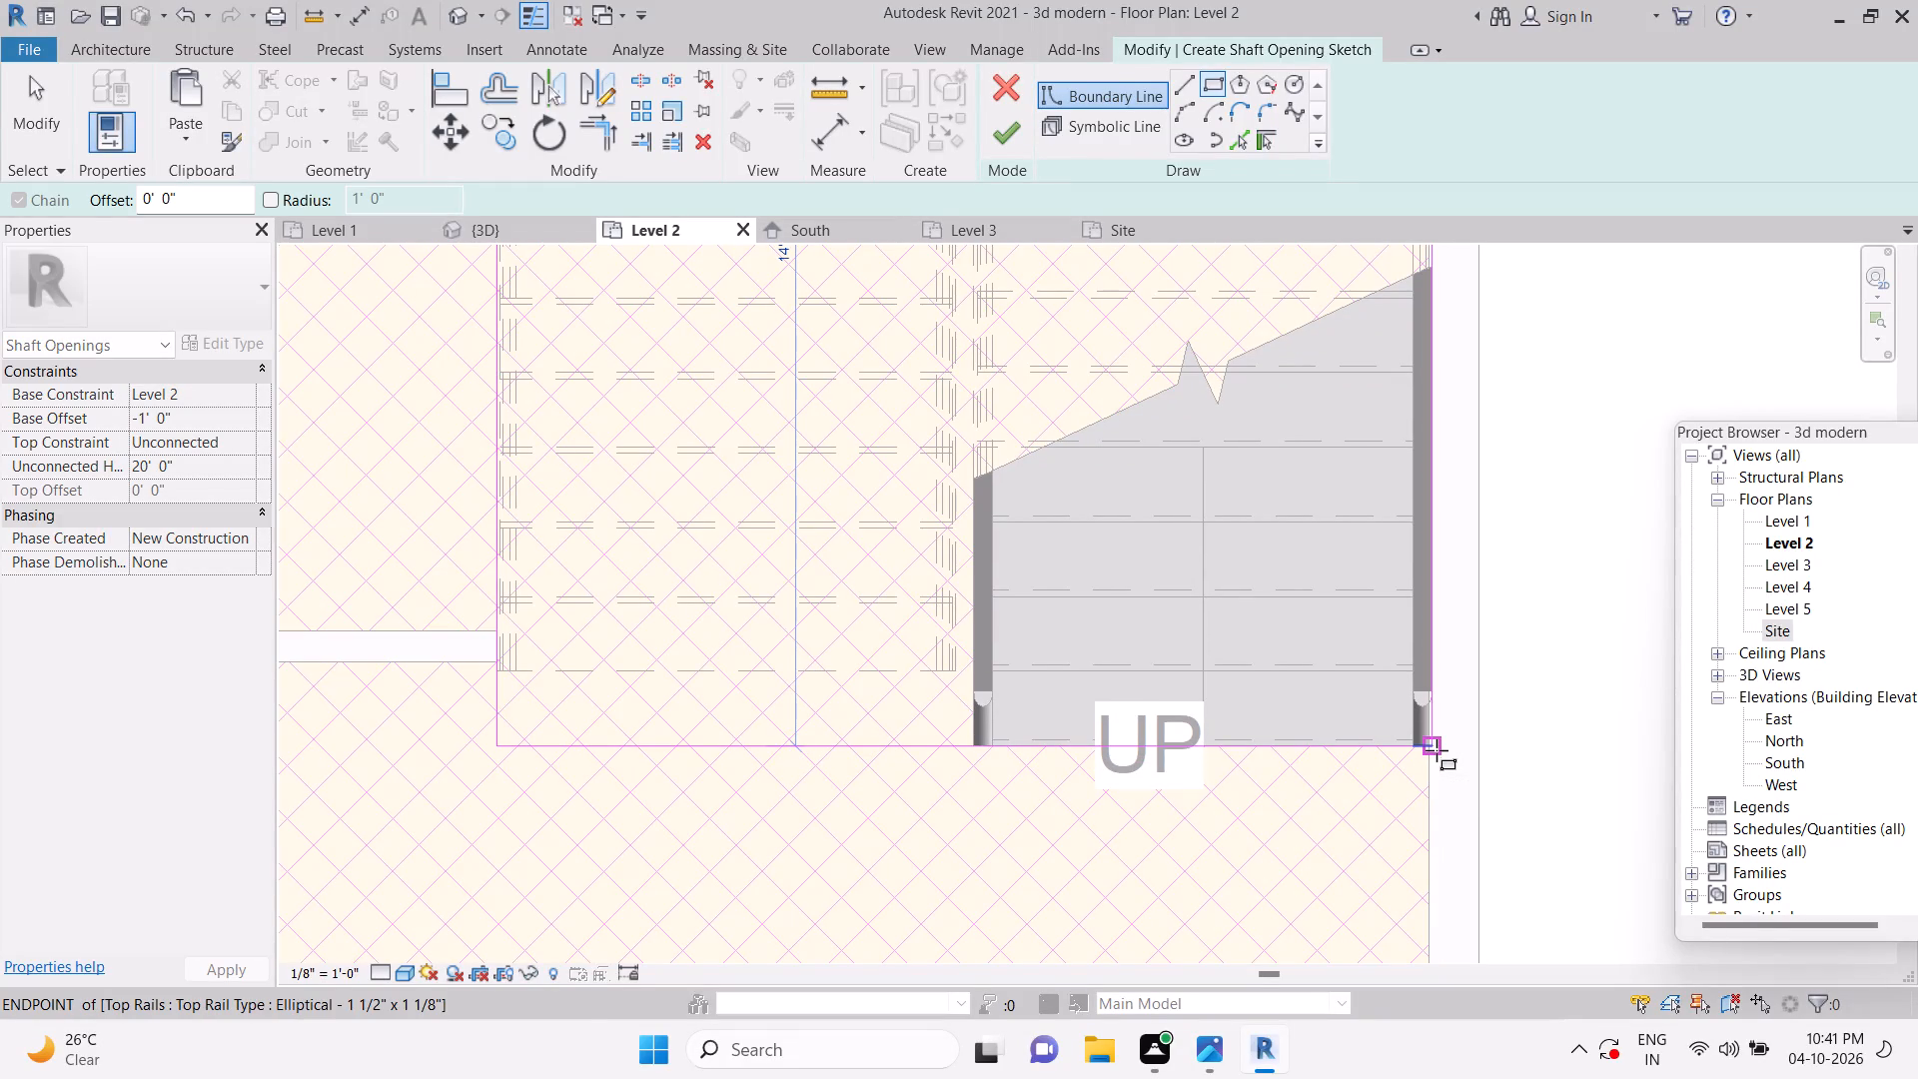
pyautogui.press('Escape')
pyautogui.press('Escape')
pyautogui.click(1011, 139)
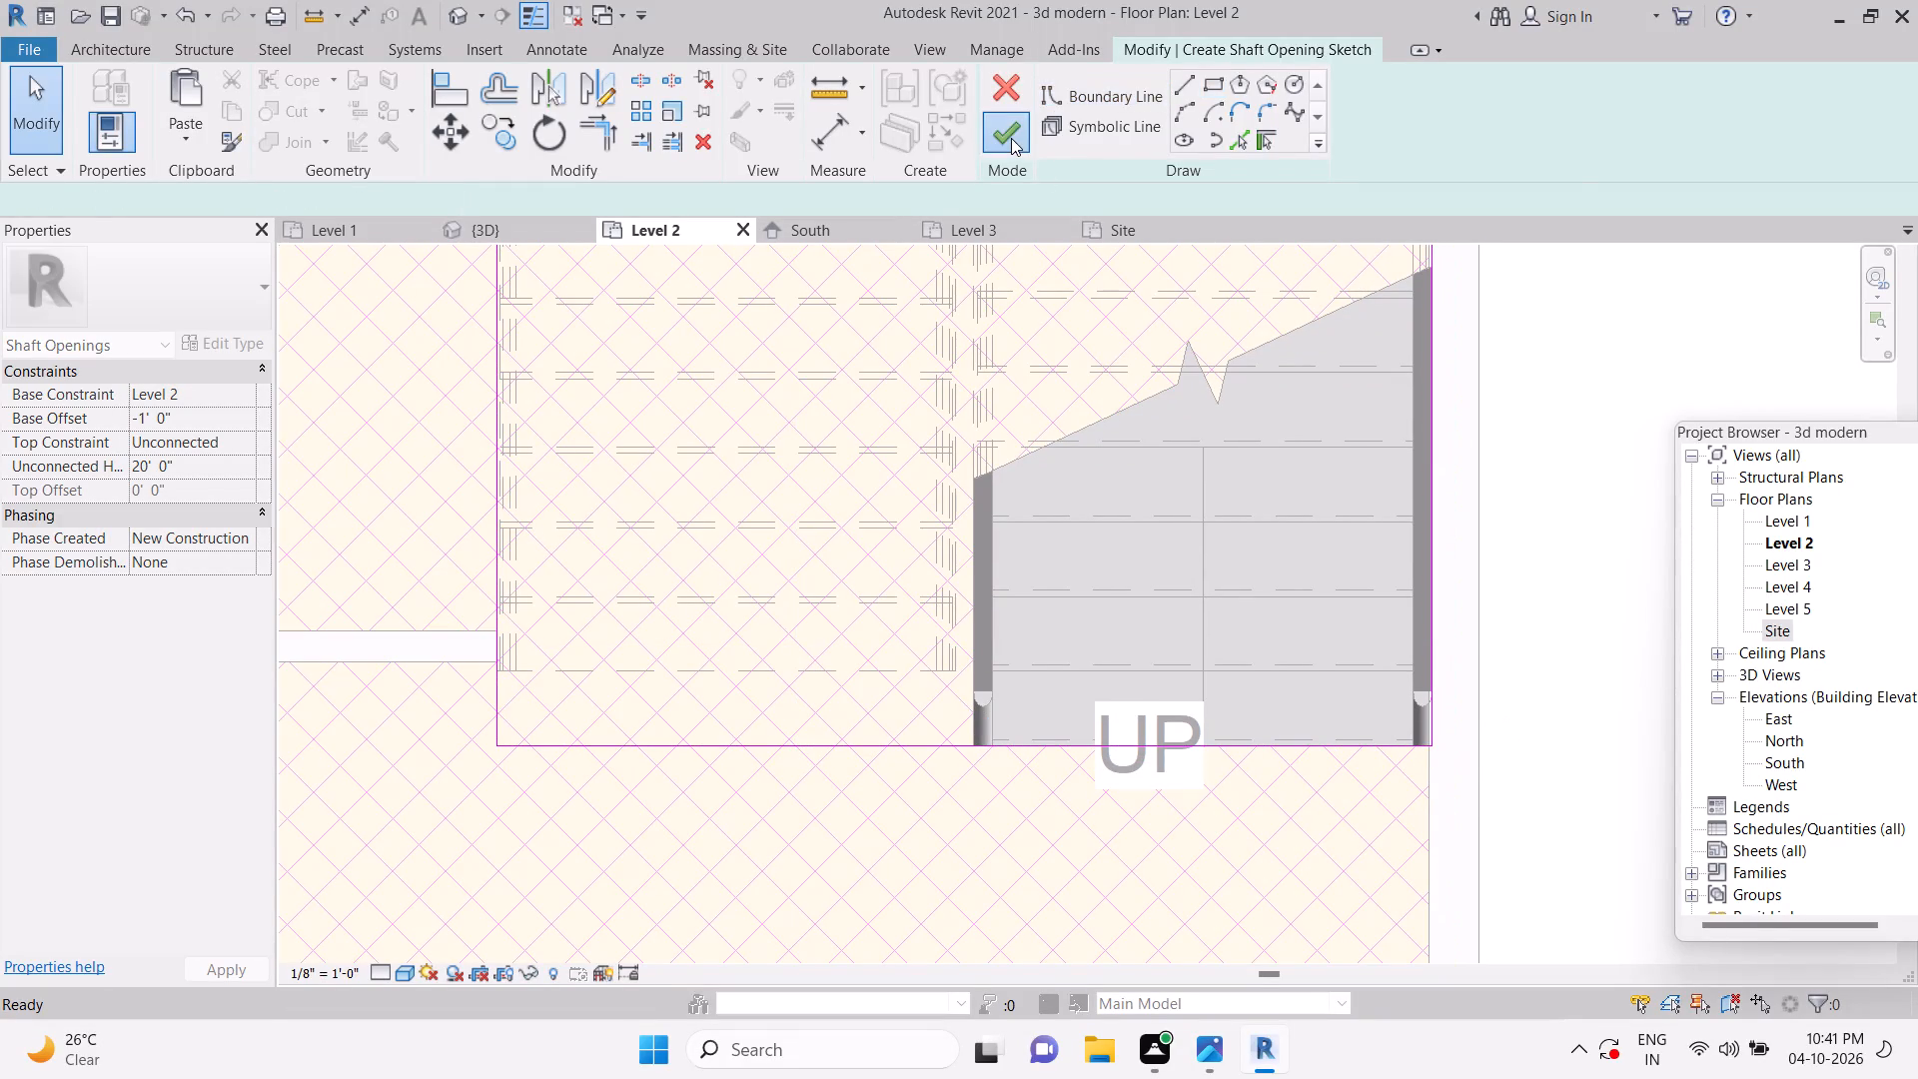
pyautogui.press('Escape')
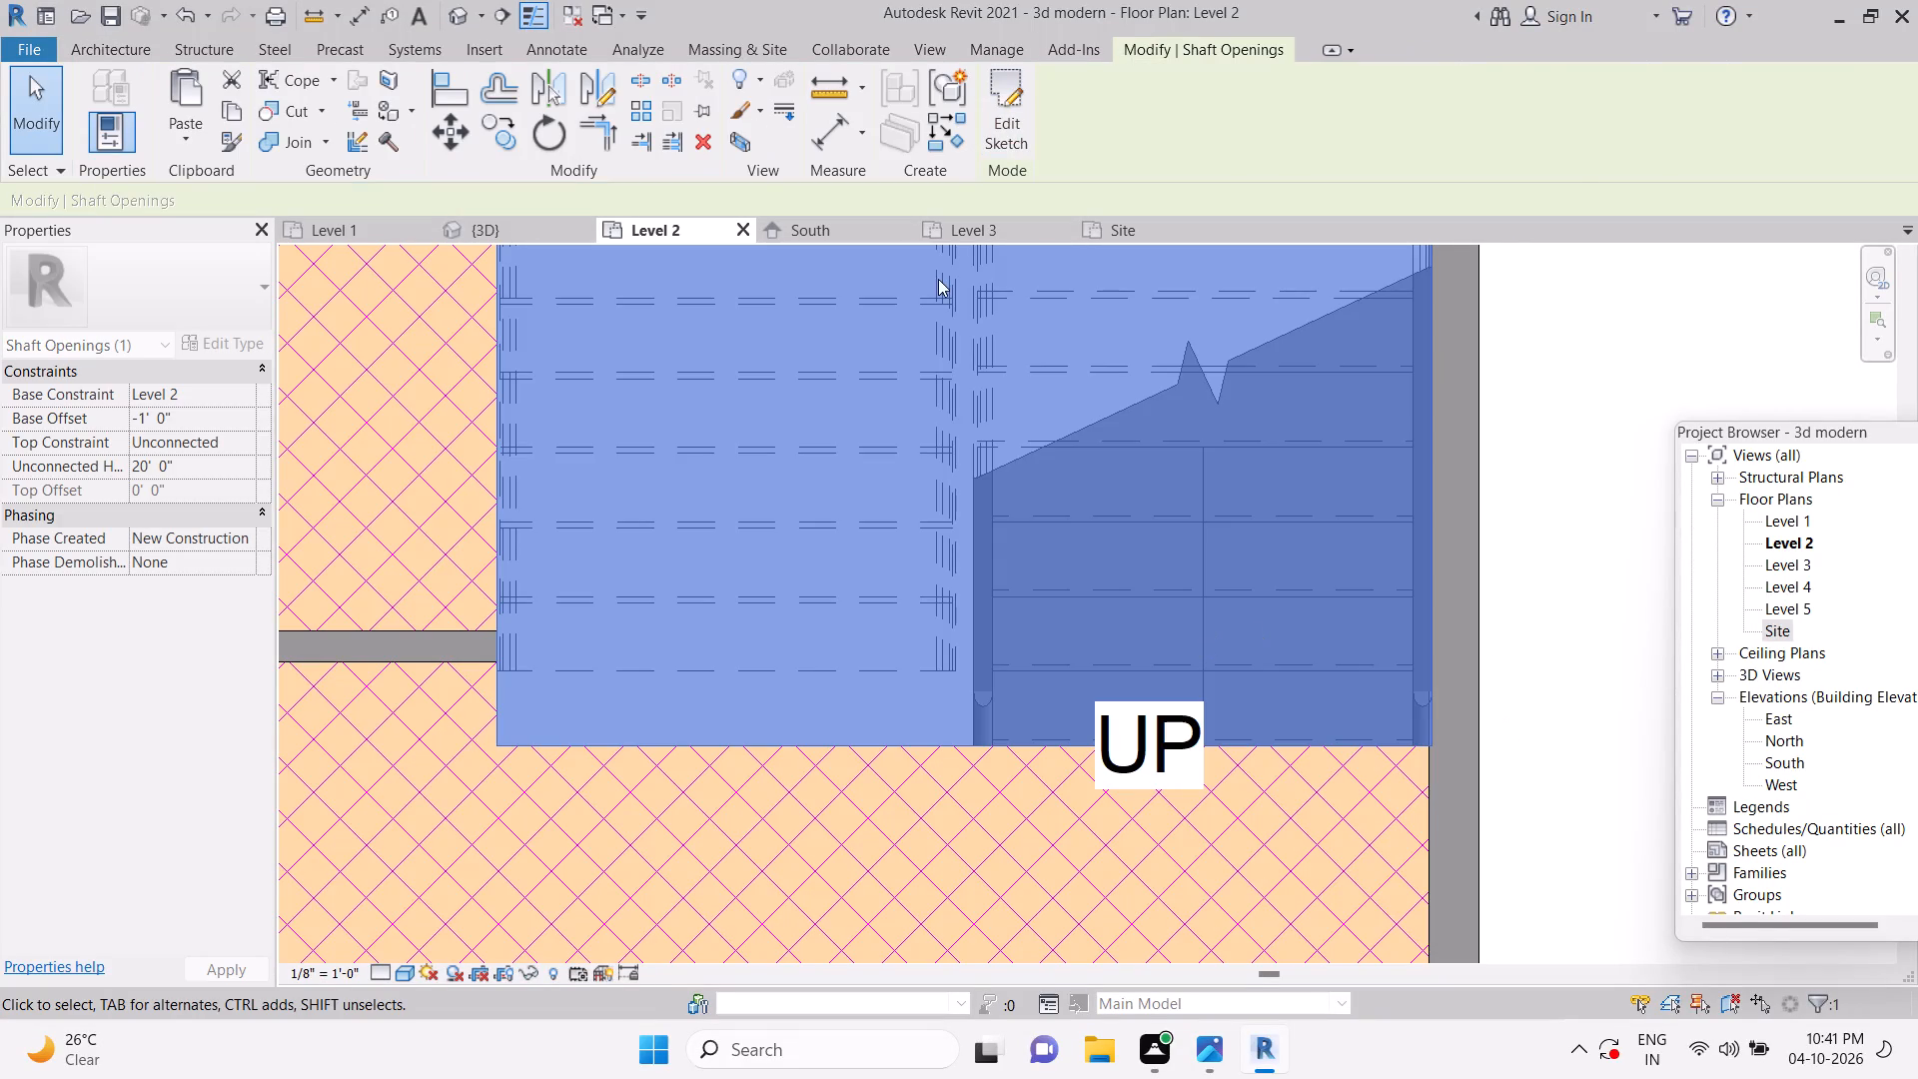
# In the 3D view, stretch the staircase shaft opening's top above the roof to about 37' unconnected height and its base below ground.
pyautogui.click(717, 745)
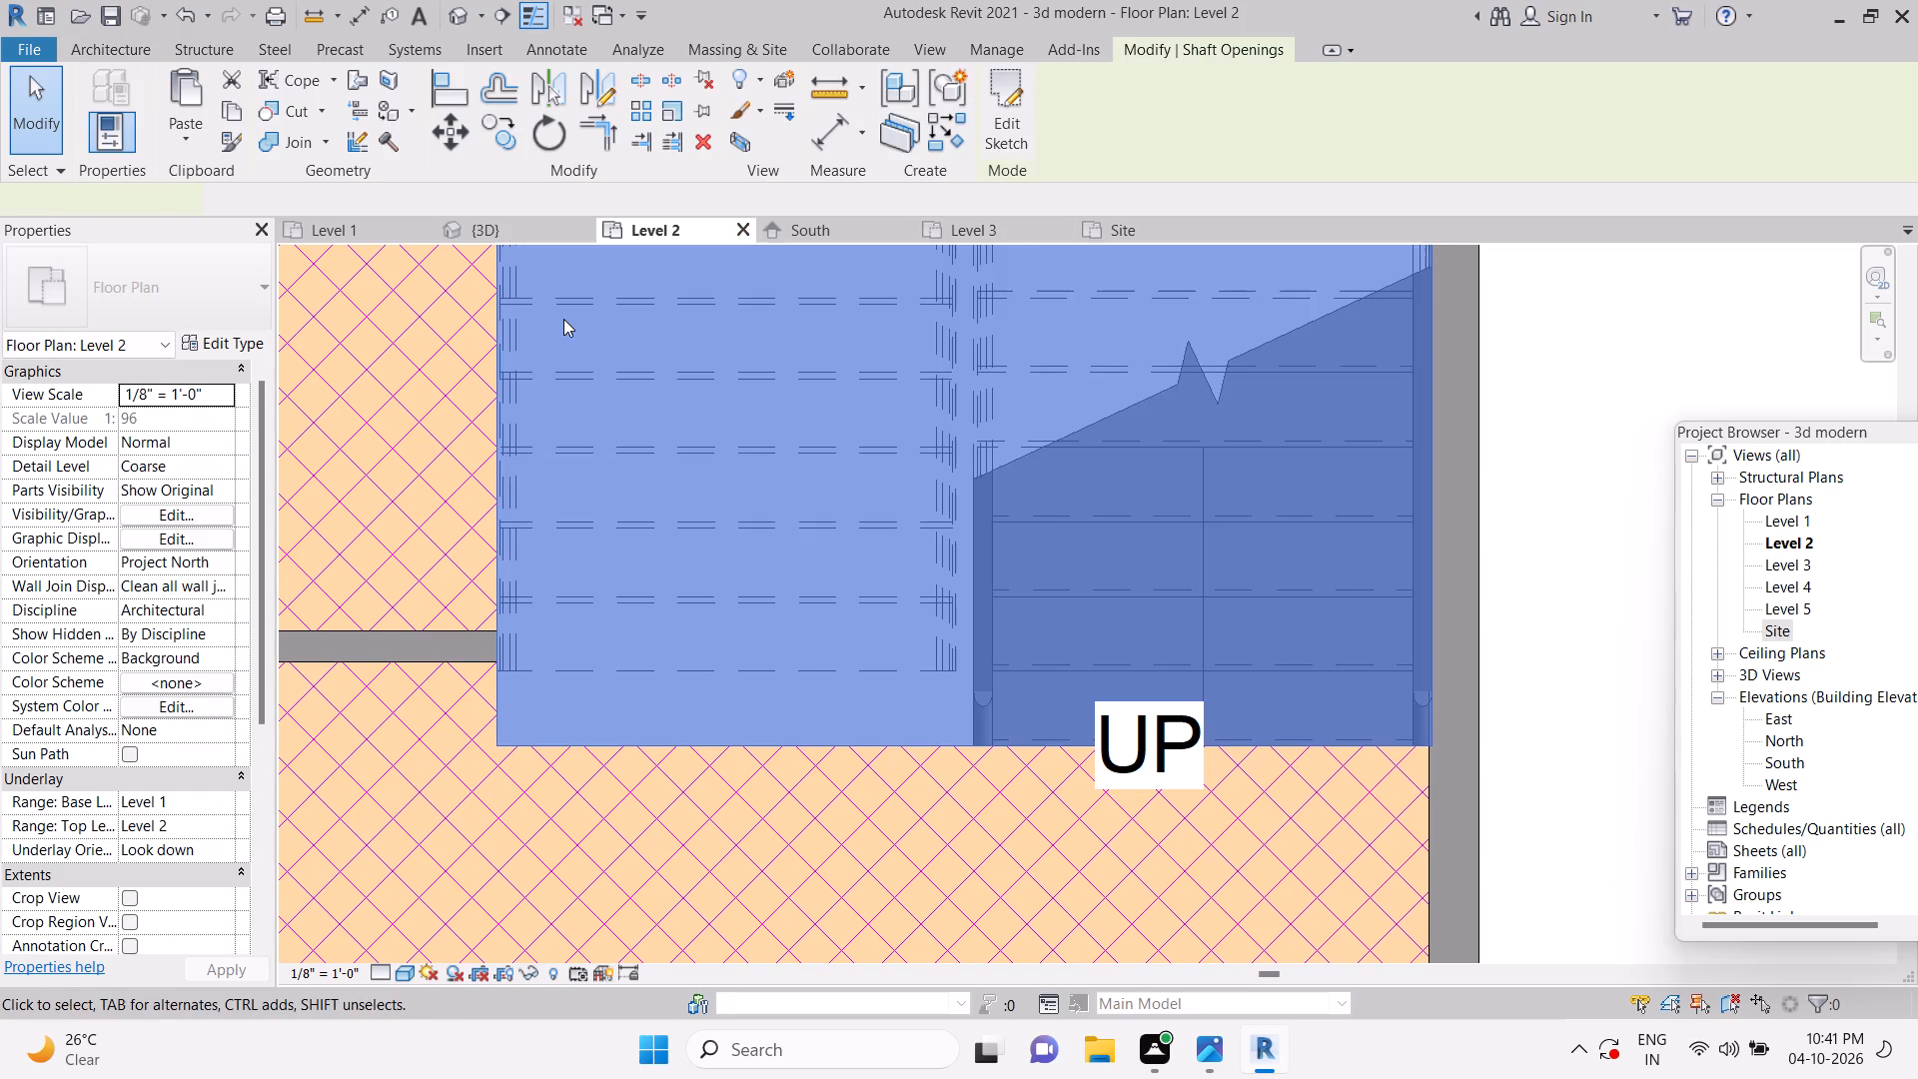
pyautogui.click(503, 227)
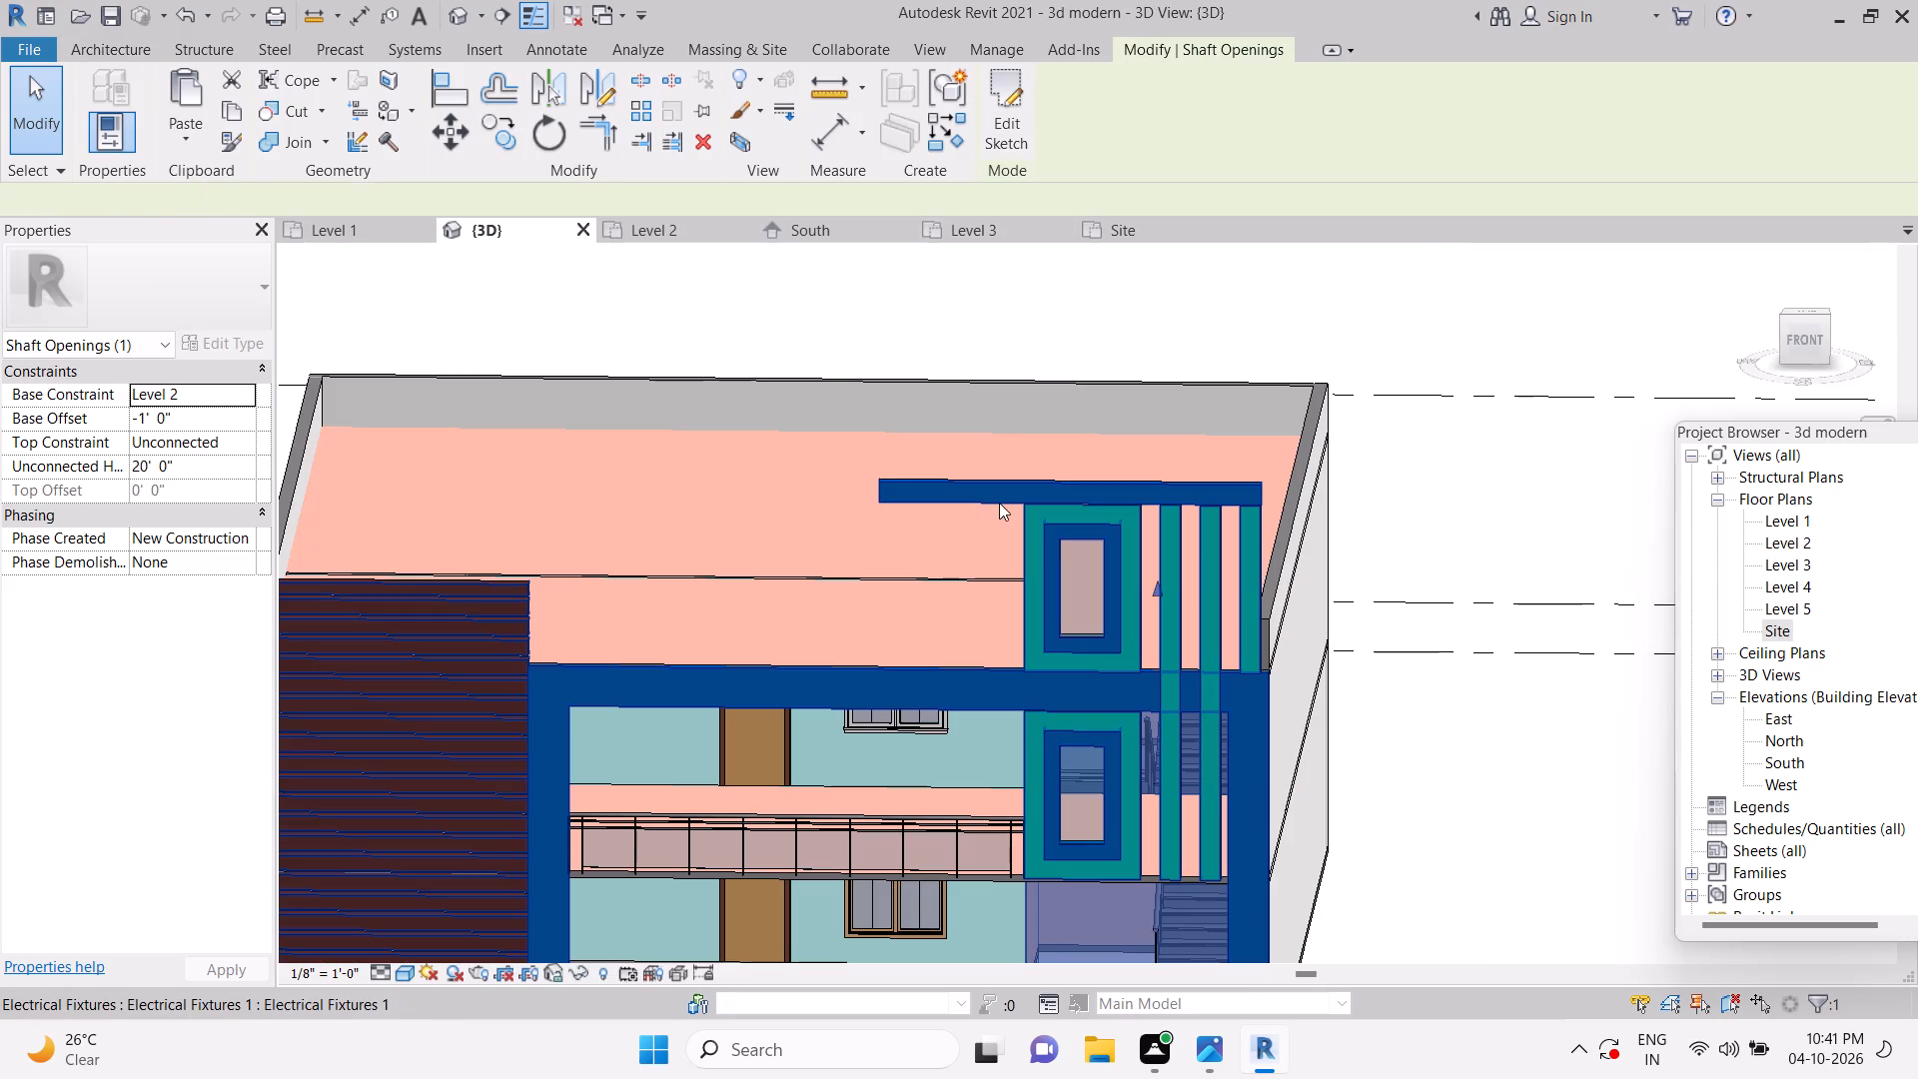
pyautogui.scroll(-4, 1177, 590)
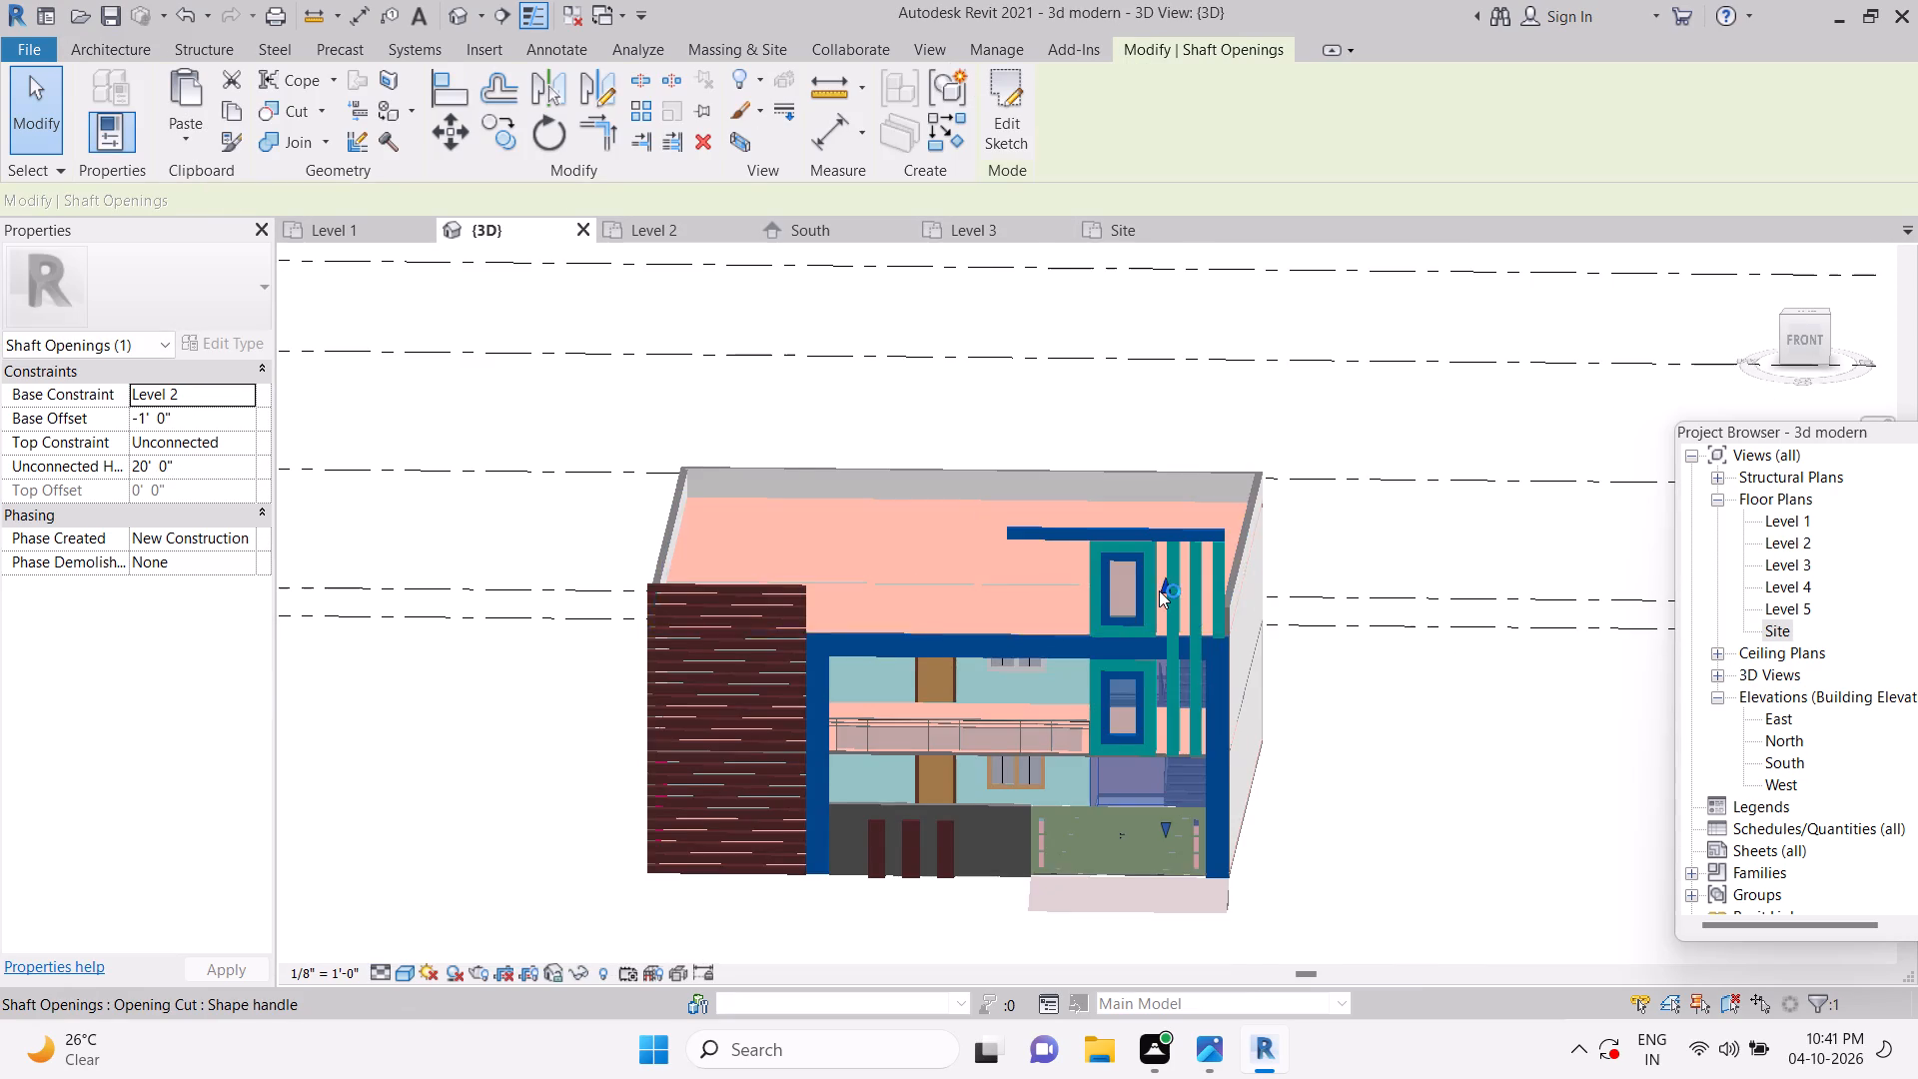
pyautogui.moveTo(1164, 584); pyautogui.dragTo(1159, 396)
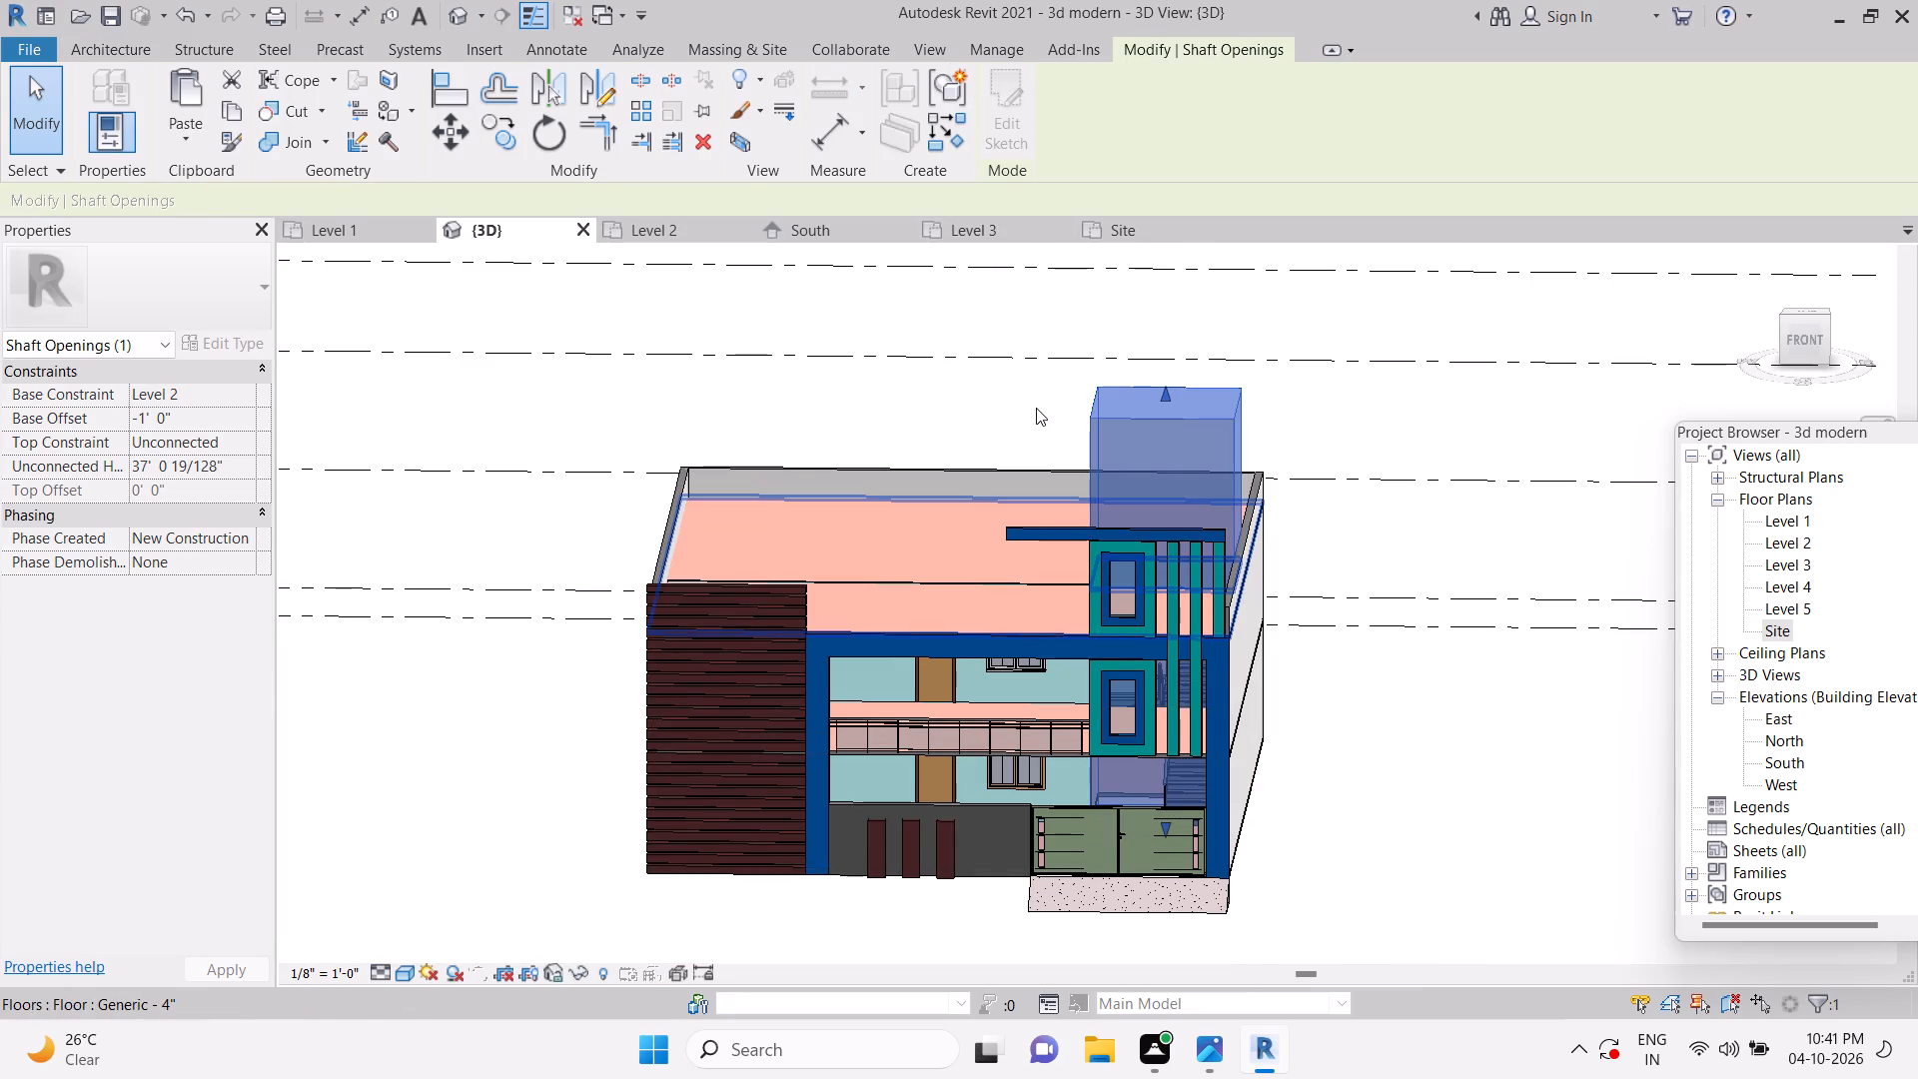
pyautogui.moveTo(1169, 827); pyautogui.dragTo(1170, 949)
pyautogui.press('Escape')
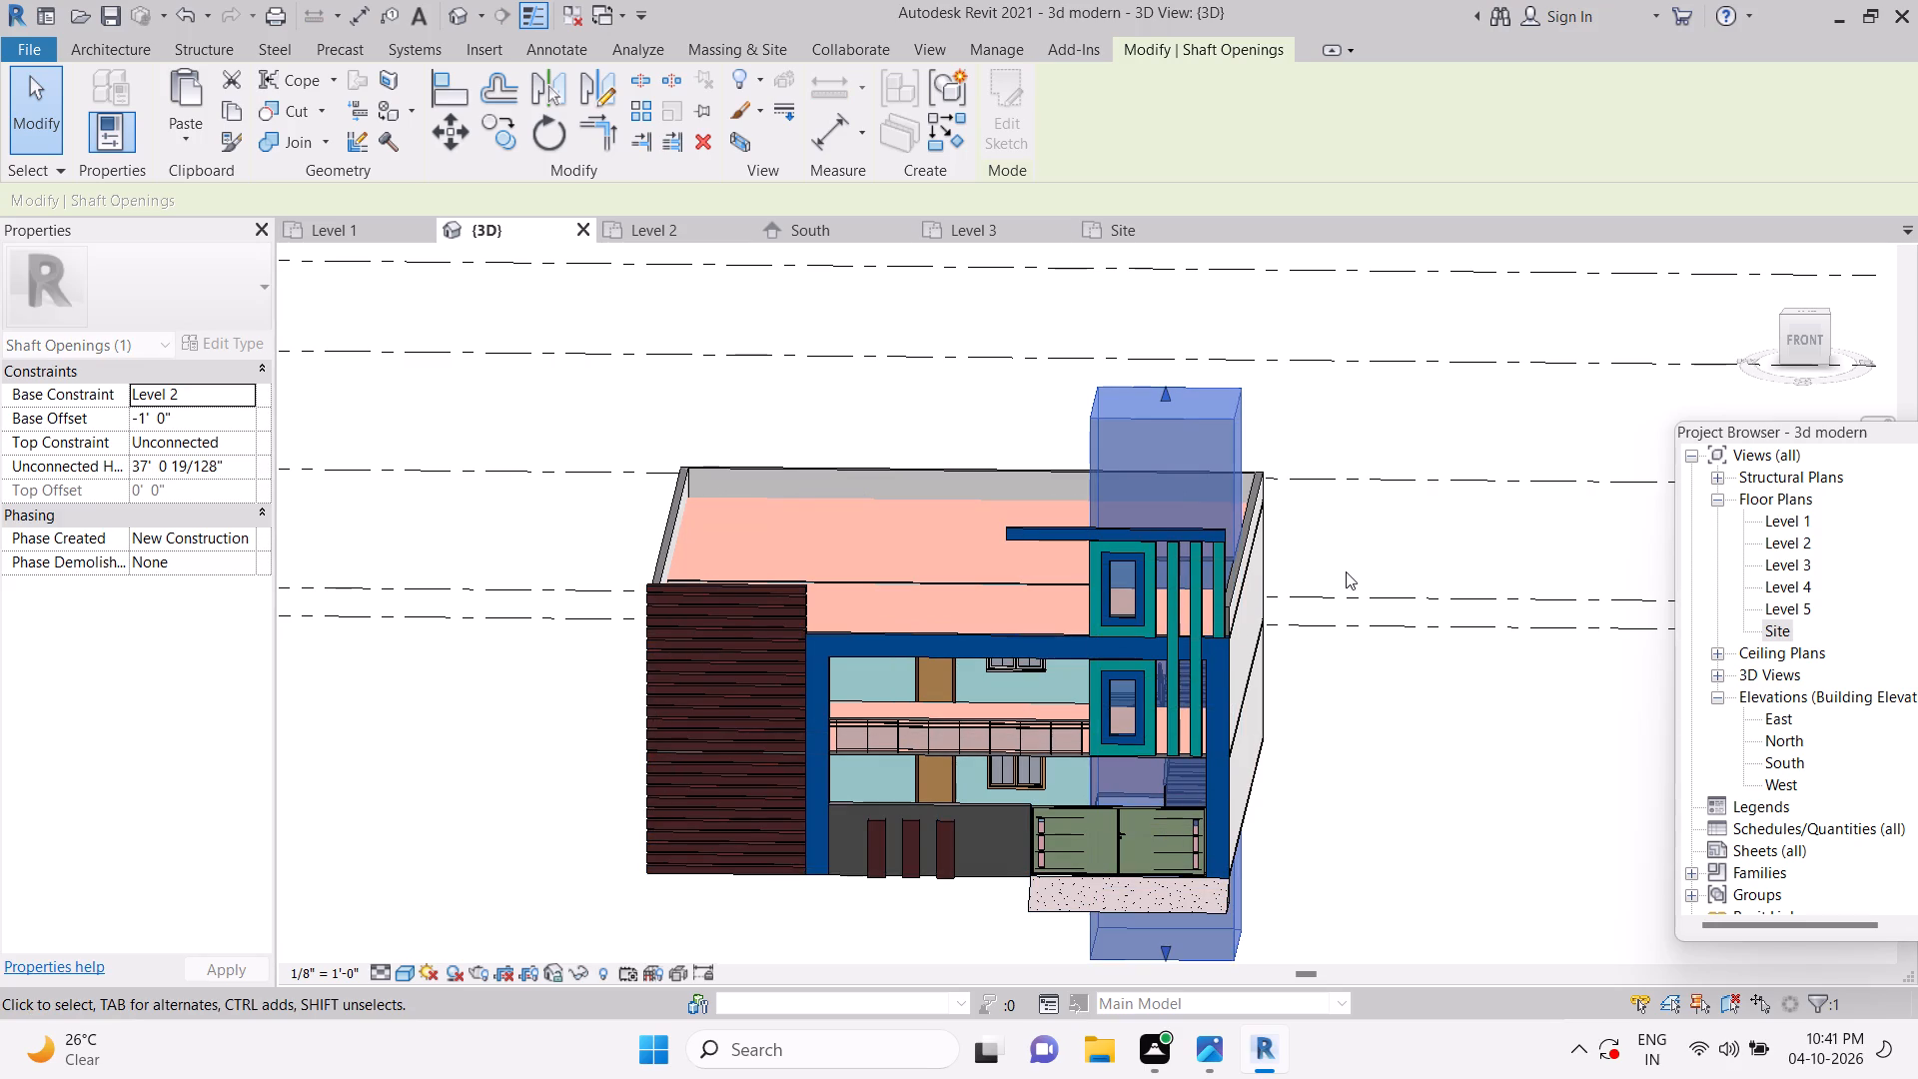
# Examine the house from several angles in 3D, checking the stair opening through the roof slab and the front facade.
pyautogui.keyDown('shift'); pyautogui.moveTo(1399, 760); pyautogui.dragTo(1271, 846, button='middle'); pyautogui.keyUp('shift')
pyautogui.scroll(-1, 1225, 730)
pyautogui.moveTo(1225, 729); pyautogui.dragTo(1392, 514, button='middle')
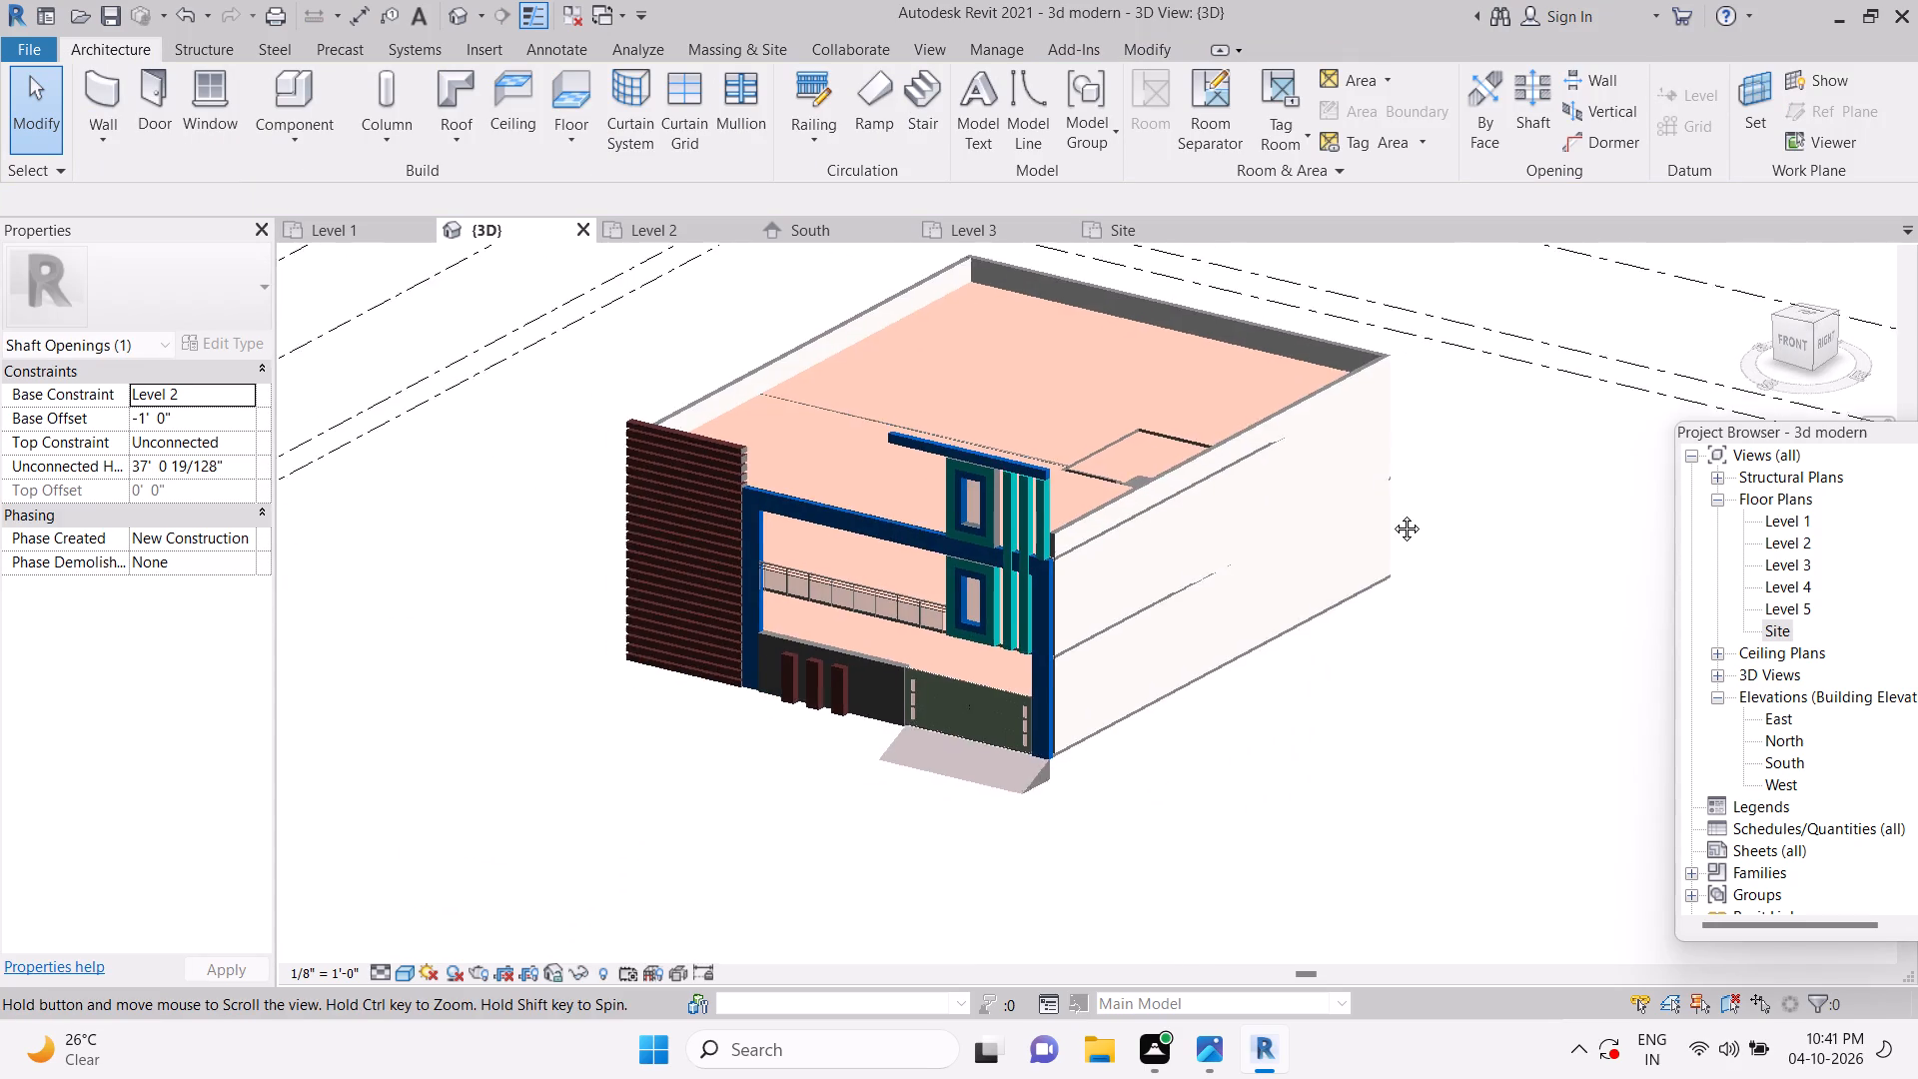
pyautogui.moveTo(1392, 514); pyautogui.dragTo(1127, 803, button='middle')
pyautogui.keyDown('shift'); pyautogui.moveTo(1317, 640); pyautogui.dragTo(1182, 752, button='middle'); pyautogui.keyUp('shift')
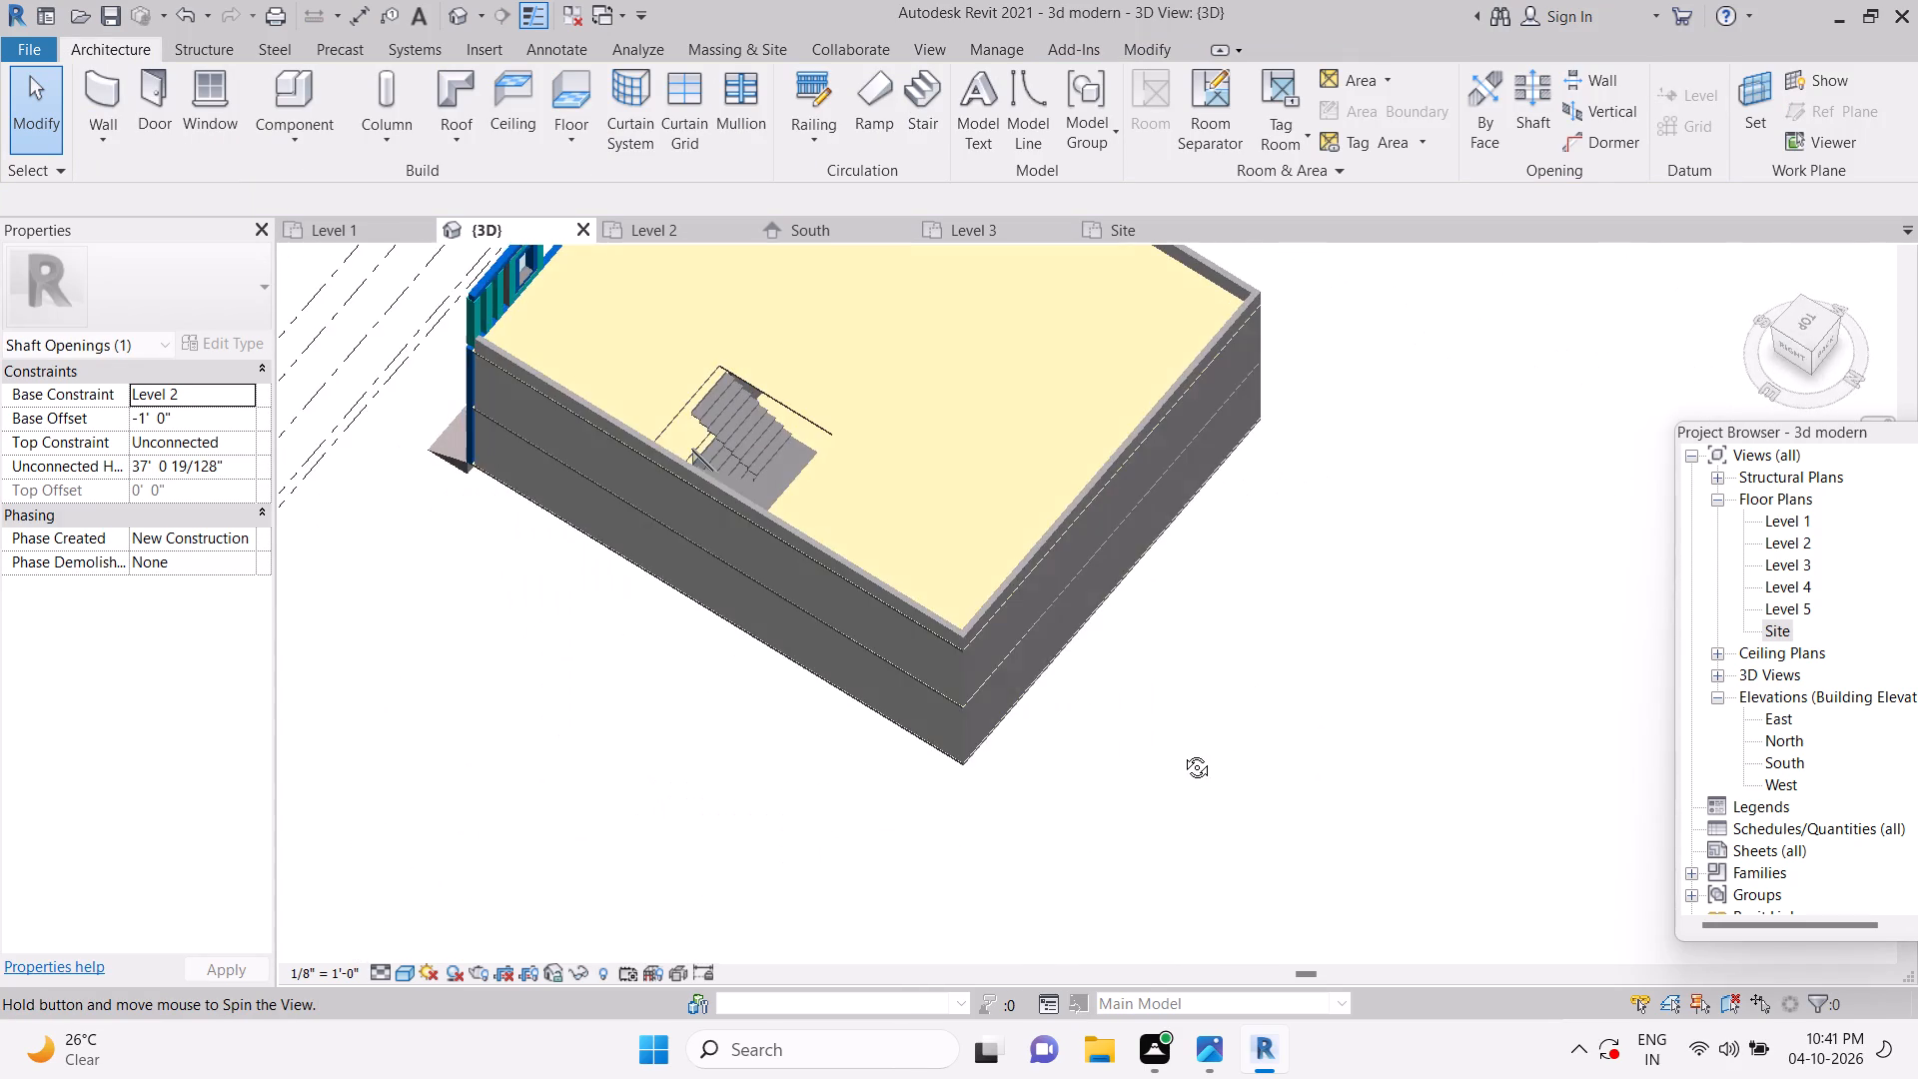
pyautogui.keyDown('shift'); pyautogui.moveTo(1182, 752); pyautogui.dragTo(1402, 560, button='middle'); pyautogui.keyUp('shift')
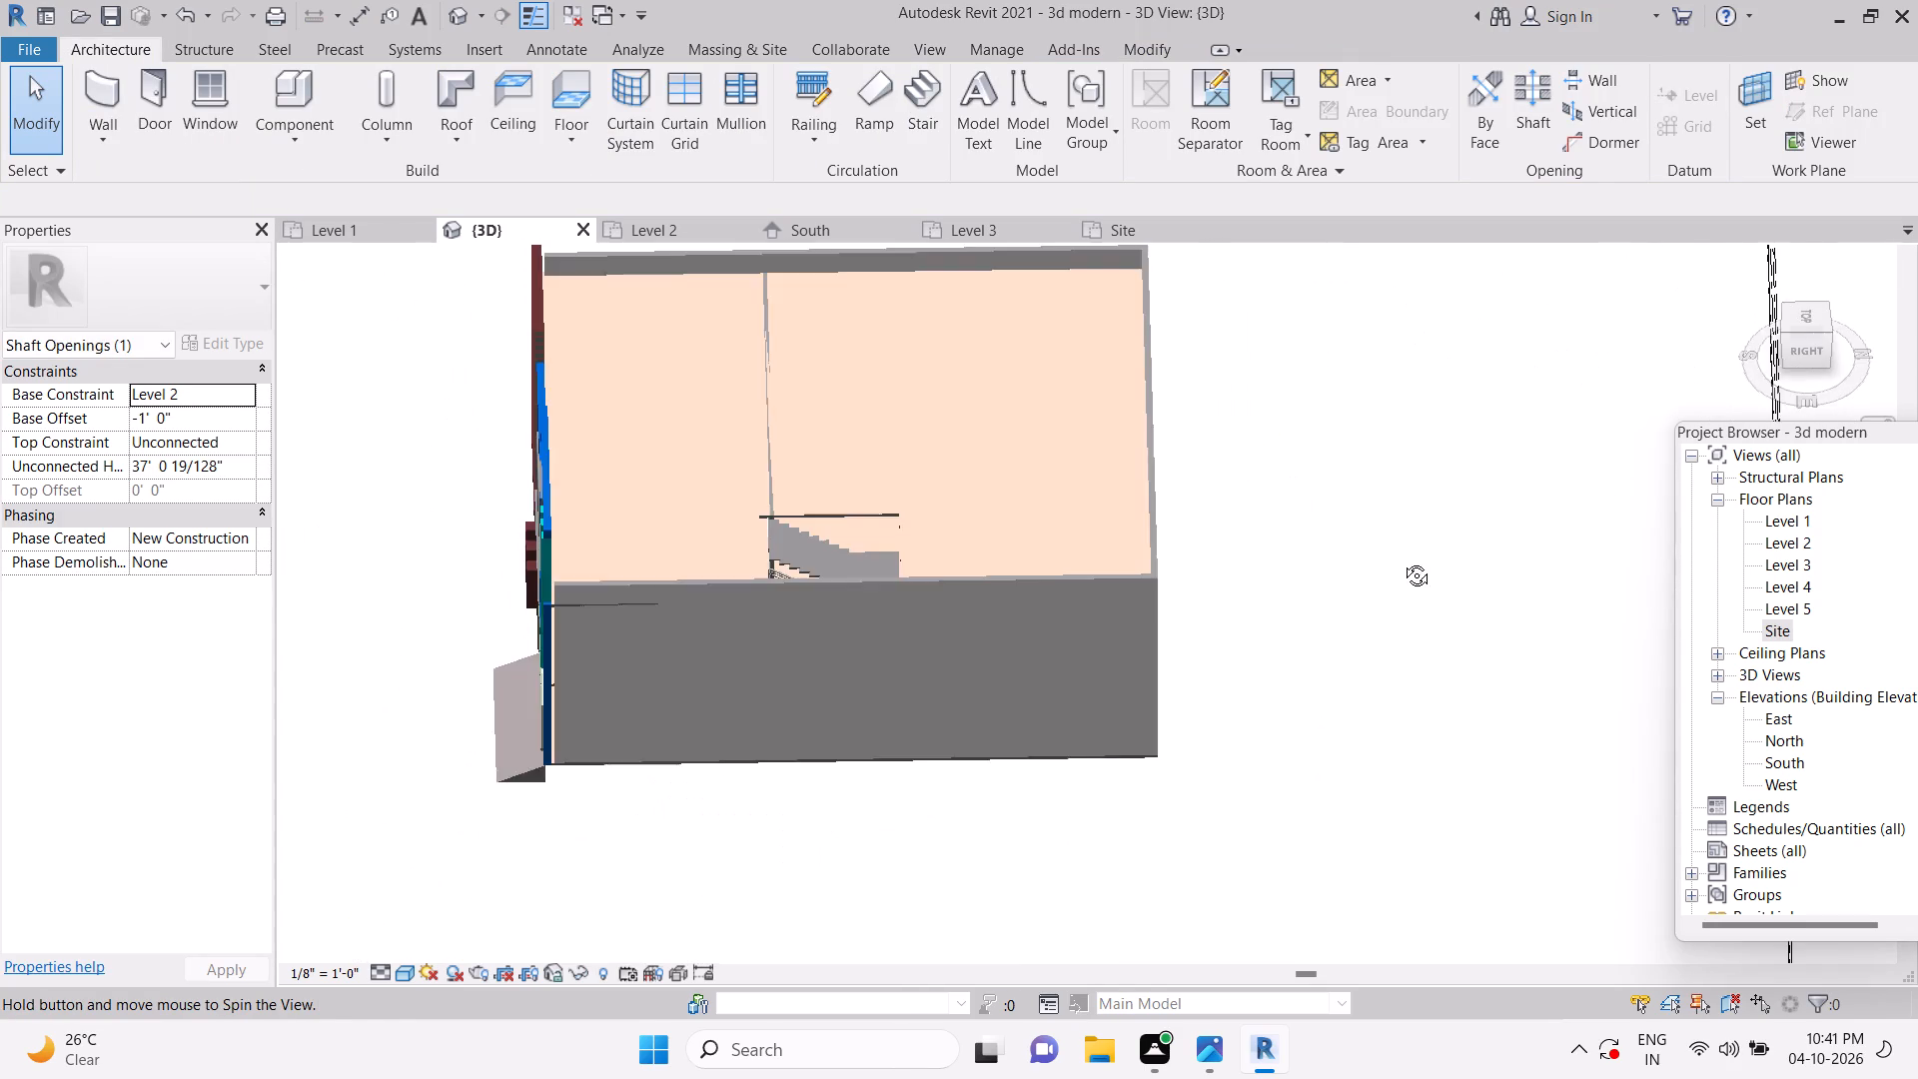
pyautogui.keyDown('shift'); pyautogui.moveTo(1402, 560); pyautogui.dragTo(1428, 547, button='middle'); pyautogui.keyUp('shift')
pyautogui.moveTo(1127, 802); pyautogui.dragTo(1068, 691, button='middle')
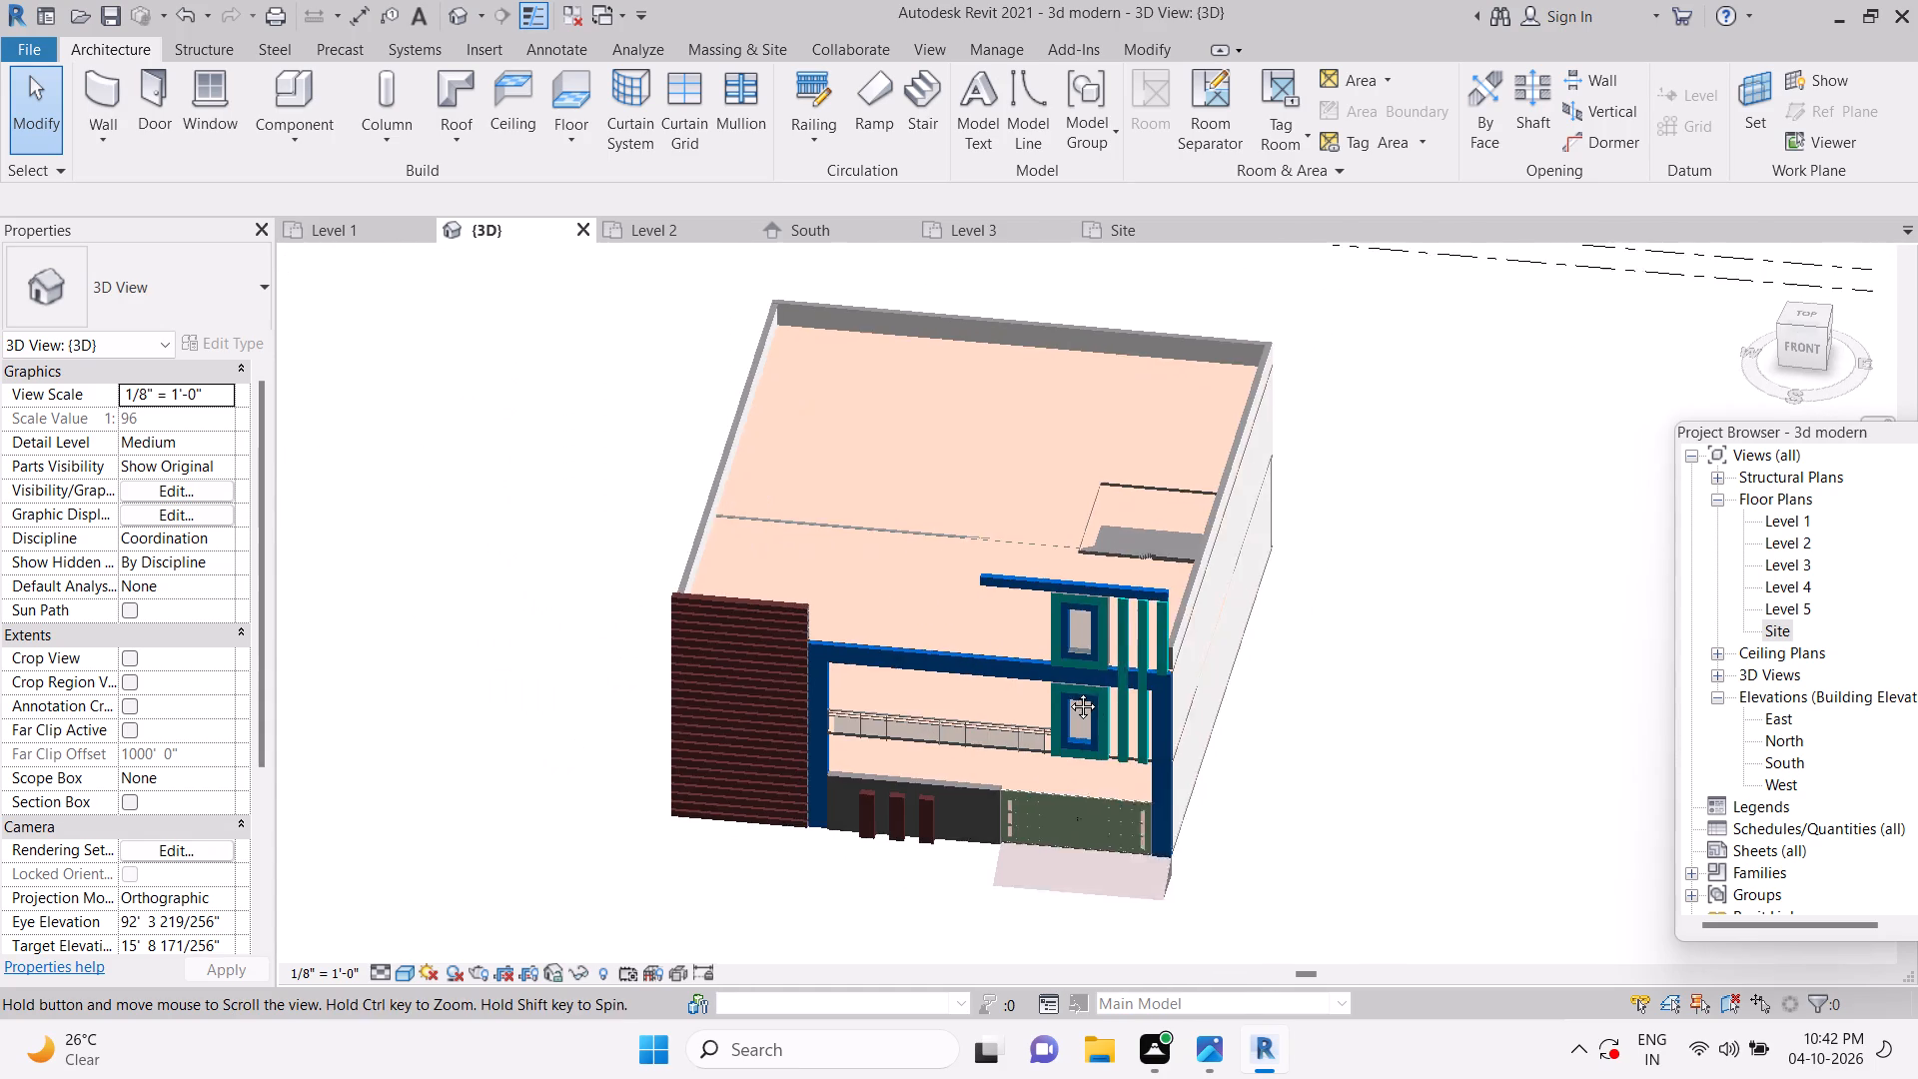
pyautogui.moveTo(1068, 691); pyautogui.dragTo(1217, 660, button='middle')
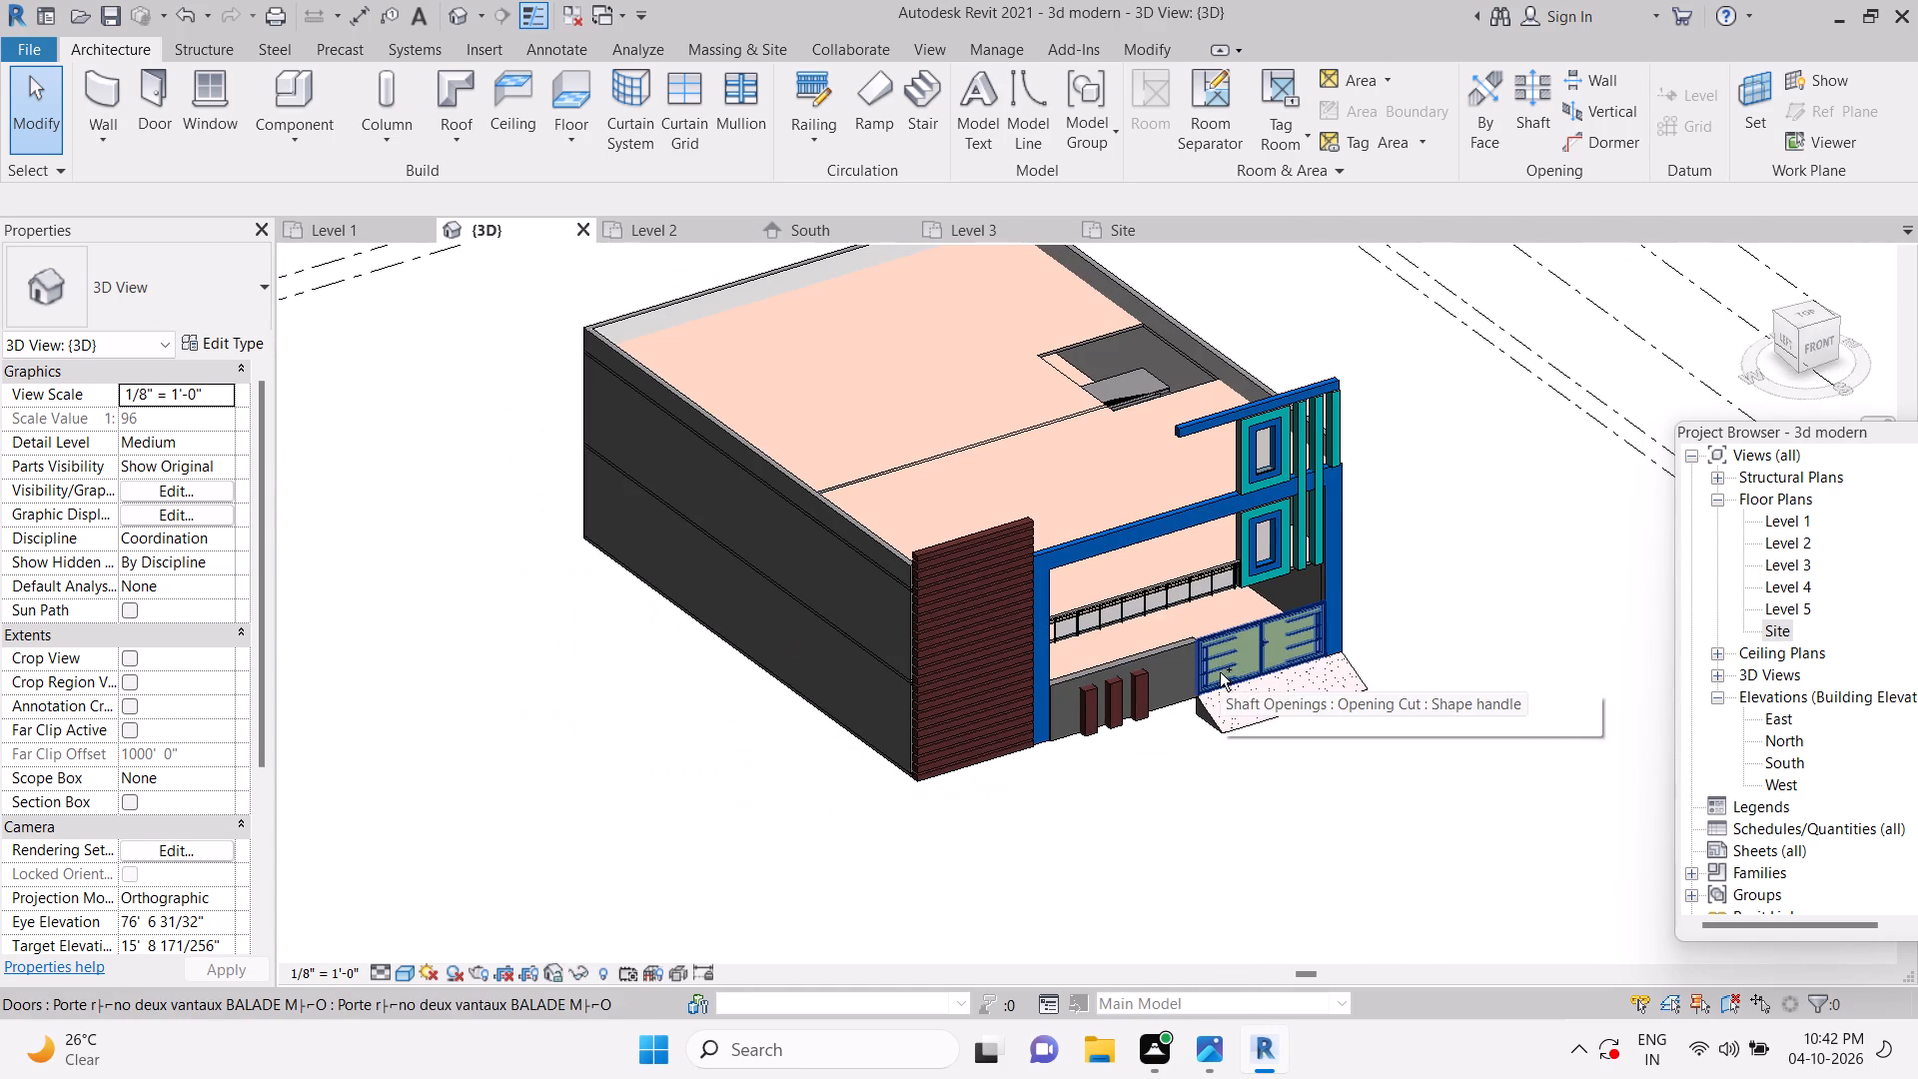
# Save the house model.
pyautogui.hotkey('ctrl', 's')
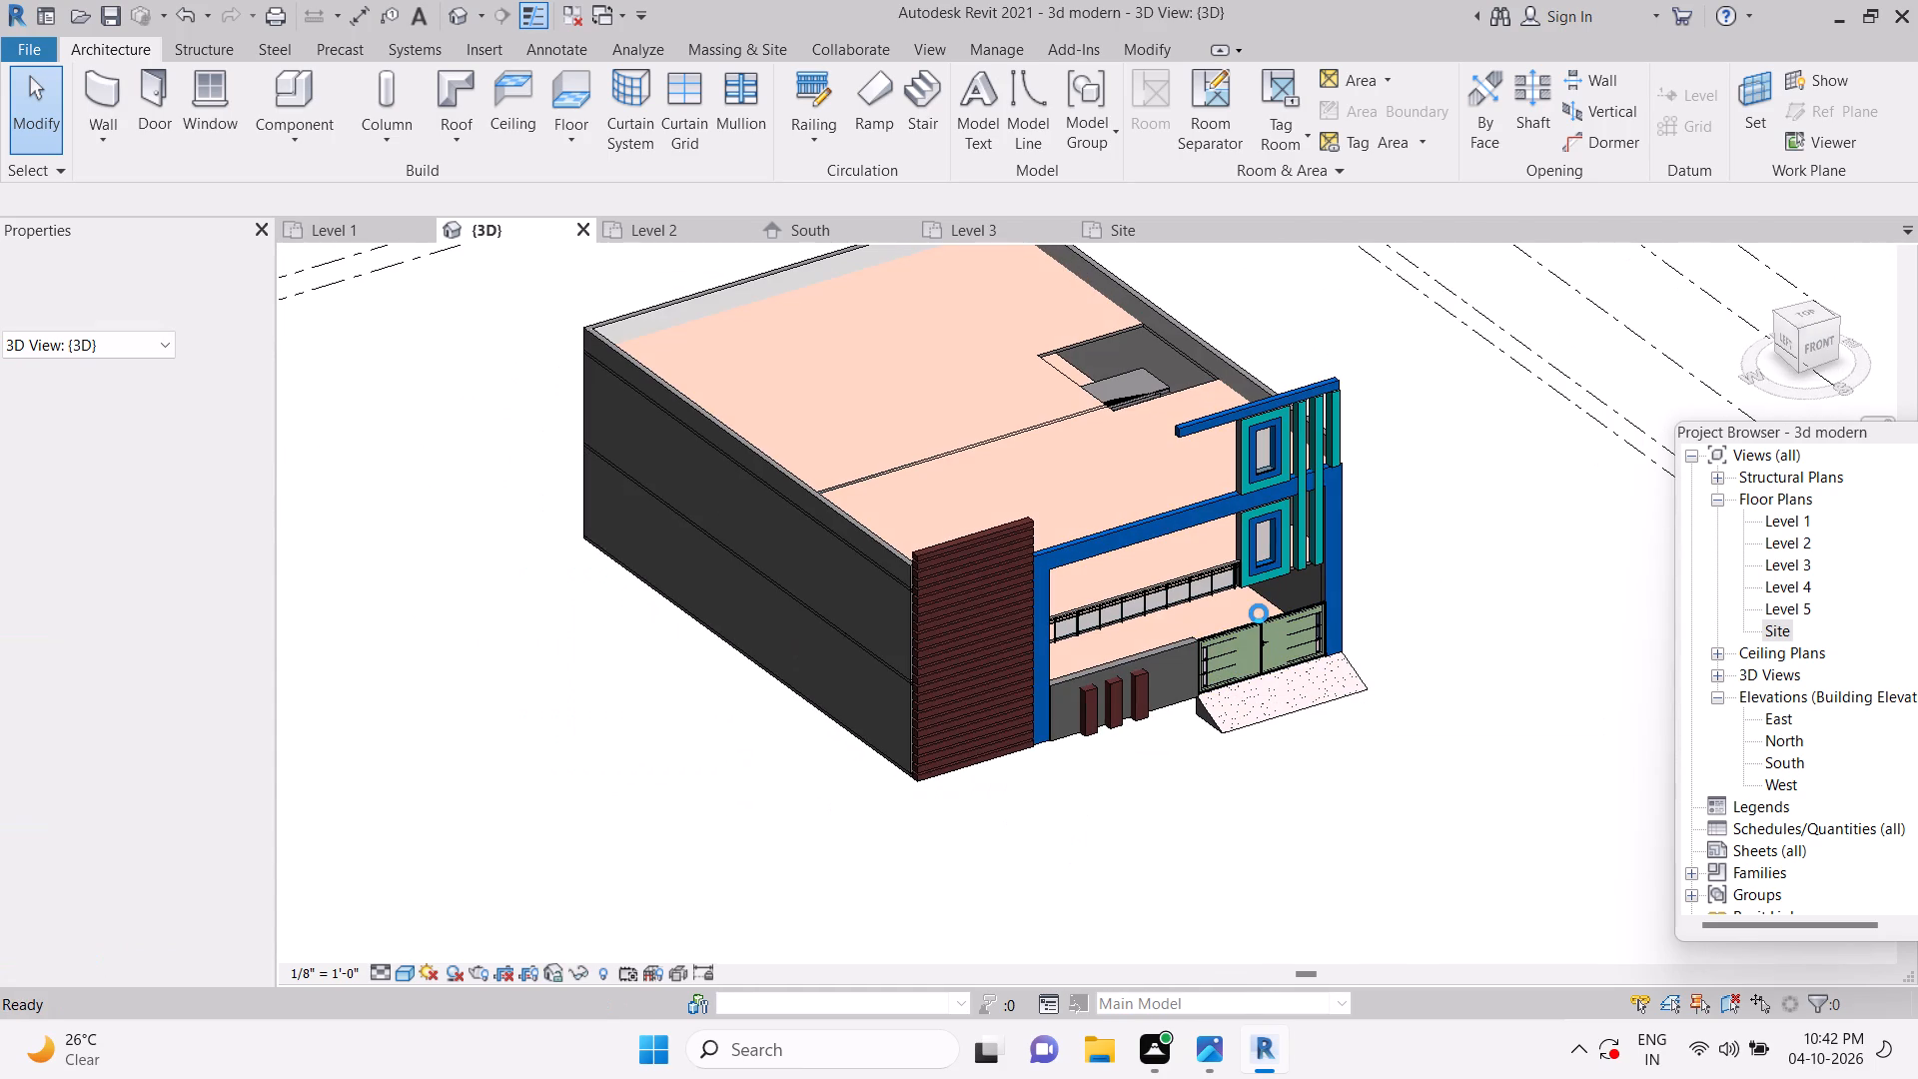
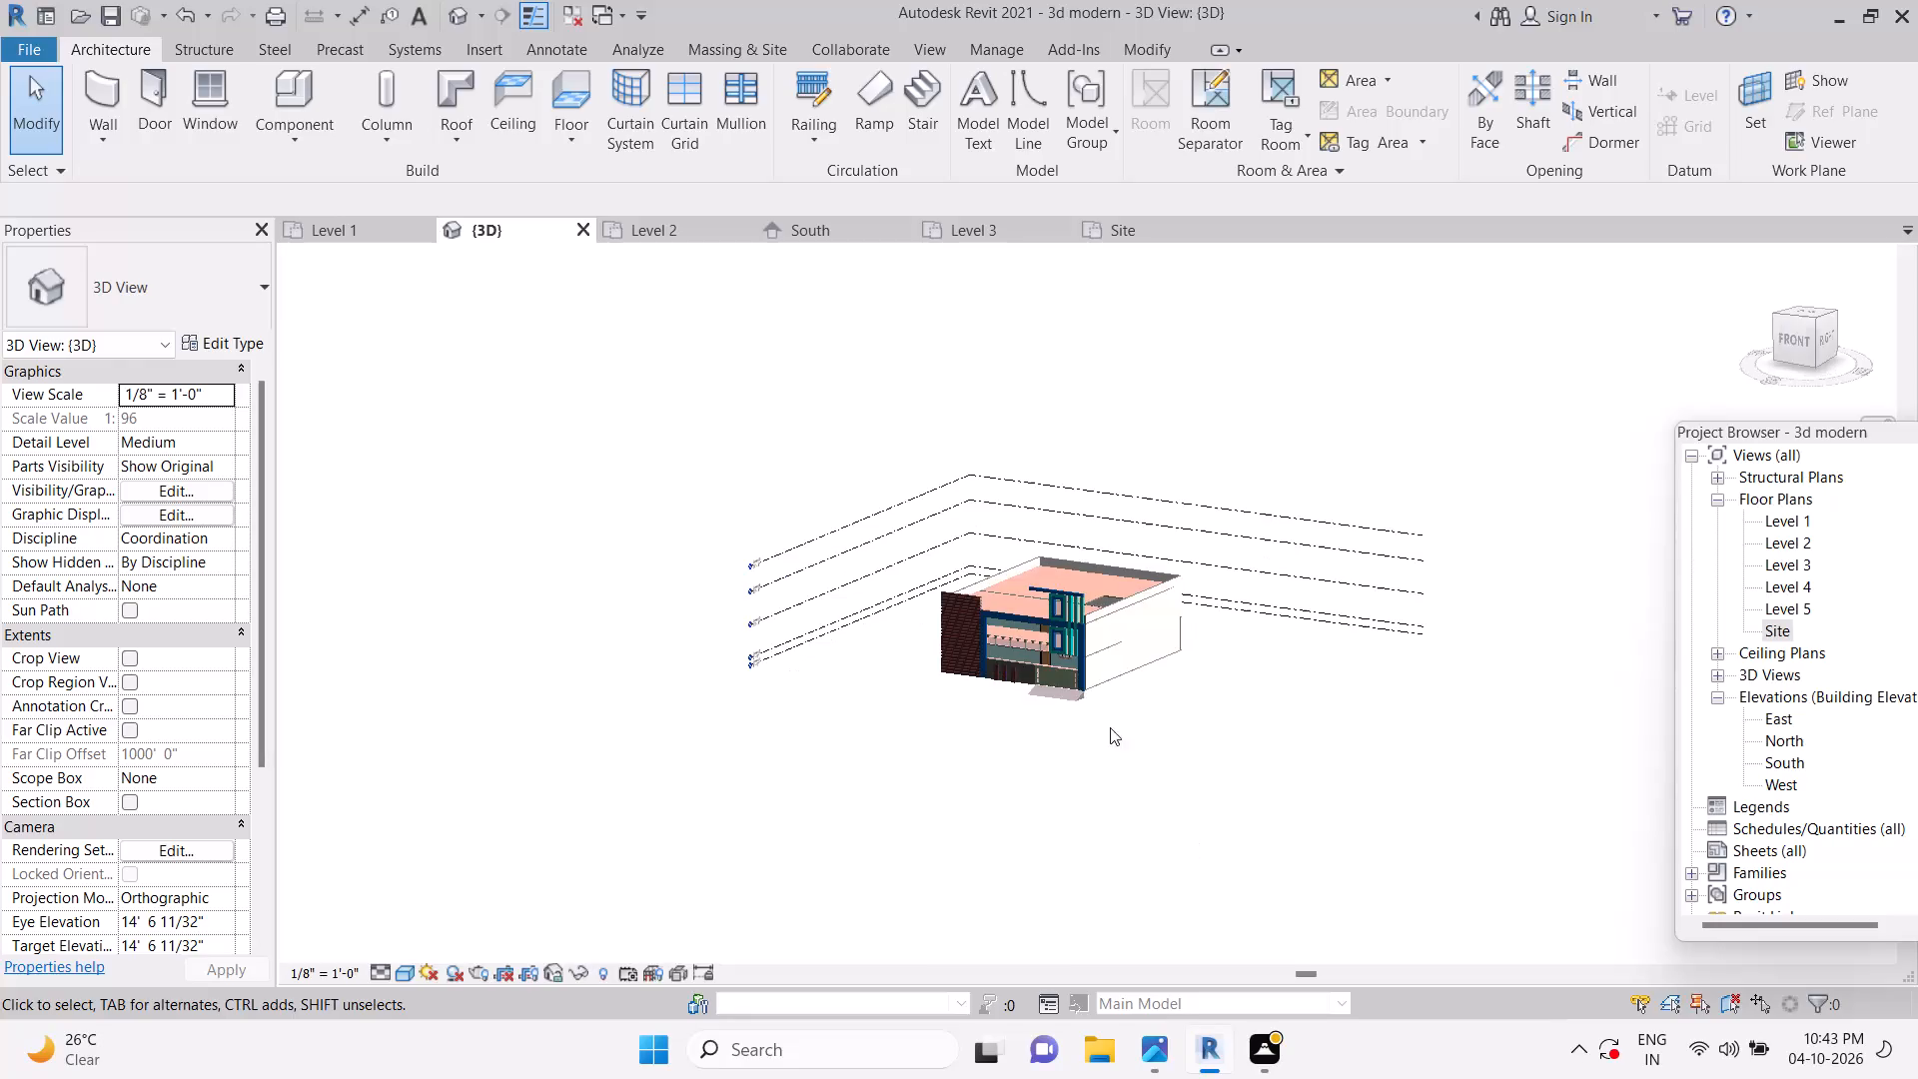
# Examine the house's roof slab, stair tower and front facade in 3D from an angled viewpoint.
pyautogui.scroll(12, 1051, 619)
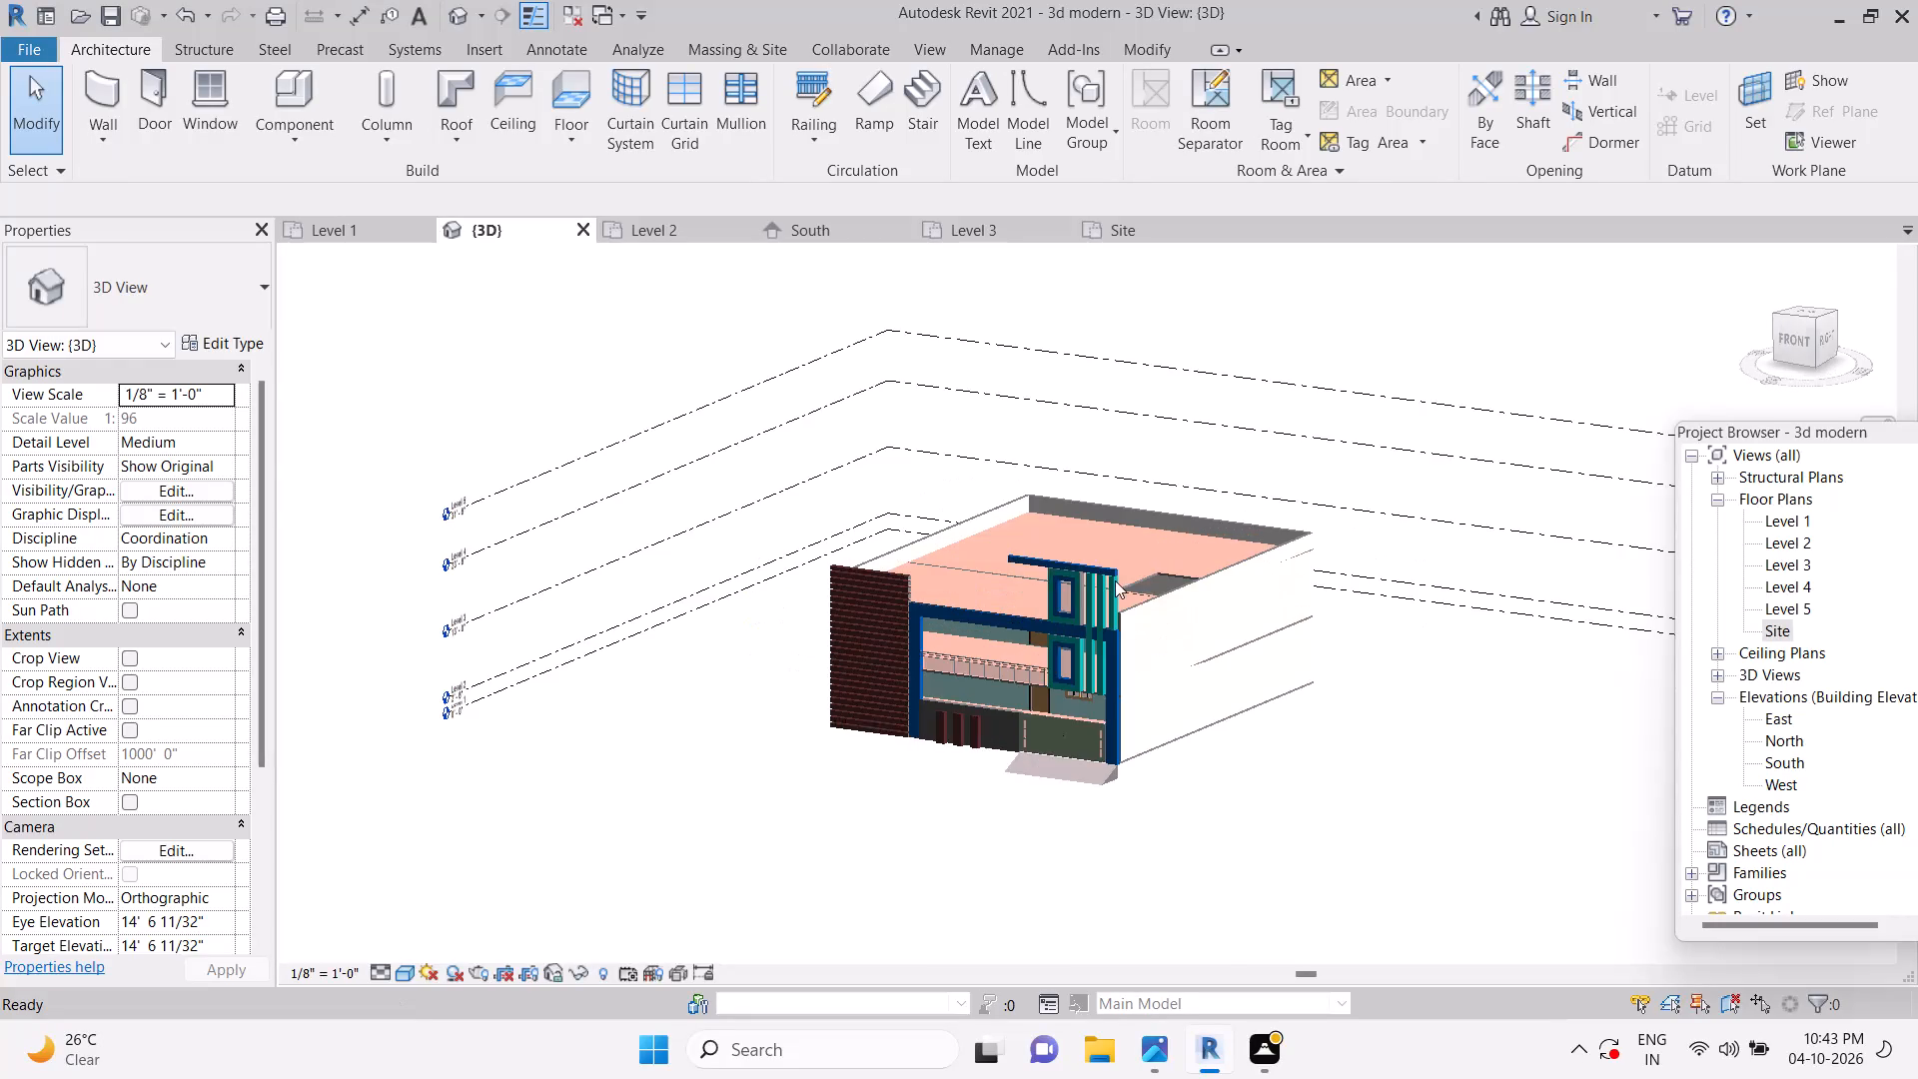
pyautogui.scroll(5, 1112, 549)
pyautogui.click(968, 563)
pyautogui.press('Escape')
pyautogui.scroll(-8, 1066, 571)
pyautogui.keyDown('shift'); pyautogui.moveTo(1076, 745); pyautogui.dragTo(1161, 707, button='middle'); pyautogui.keyUp('shift')
pyautogui.press('Escape')
pyautogui.press('Escape')
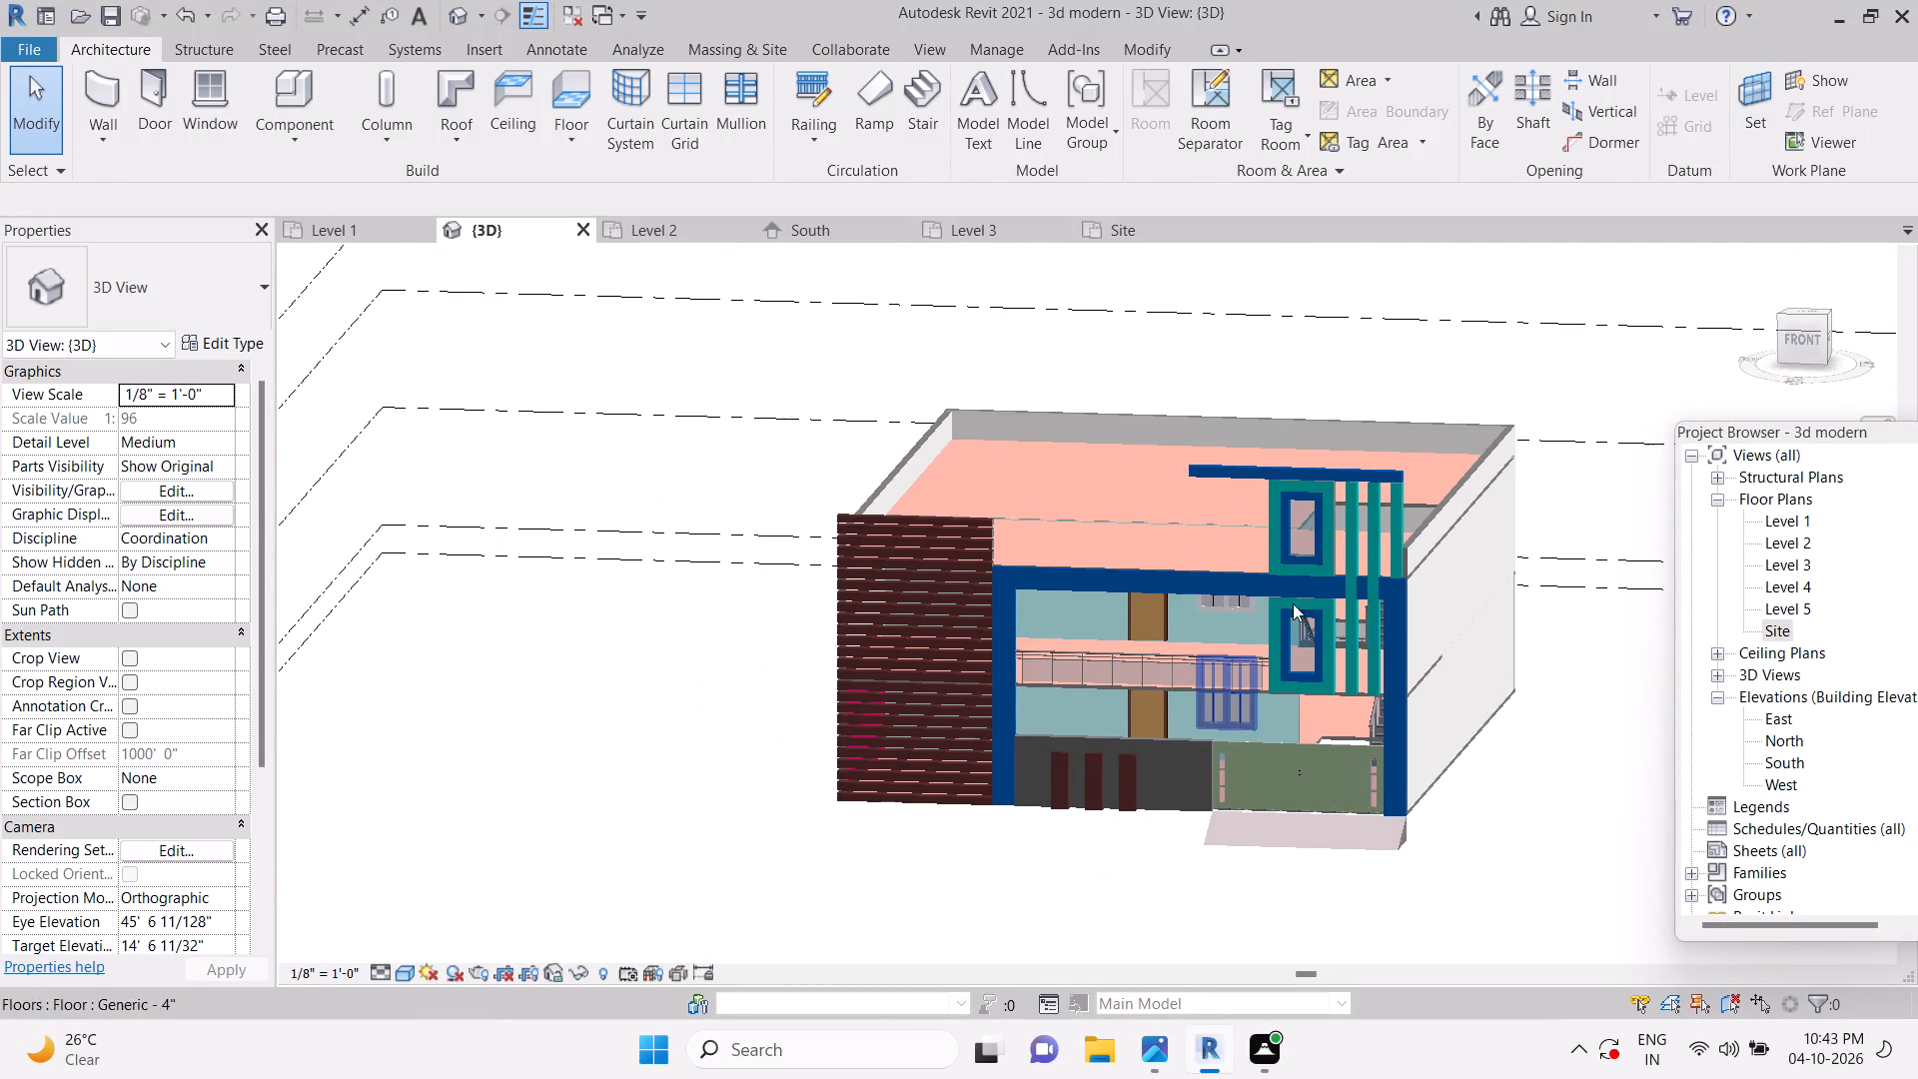
# Examine the house's full front facade straight on in the 3D model's Front orientation.
pyautogui.click(1791, 346)
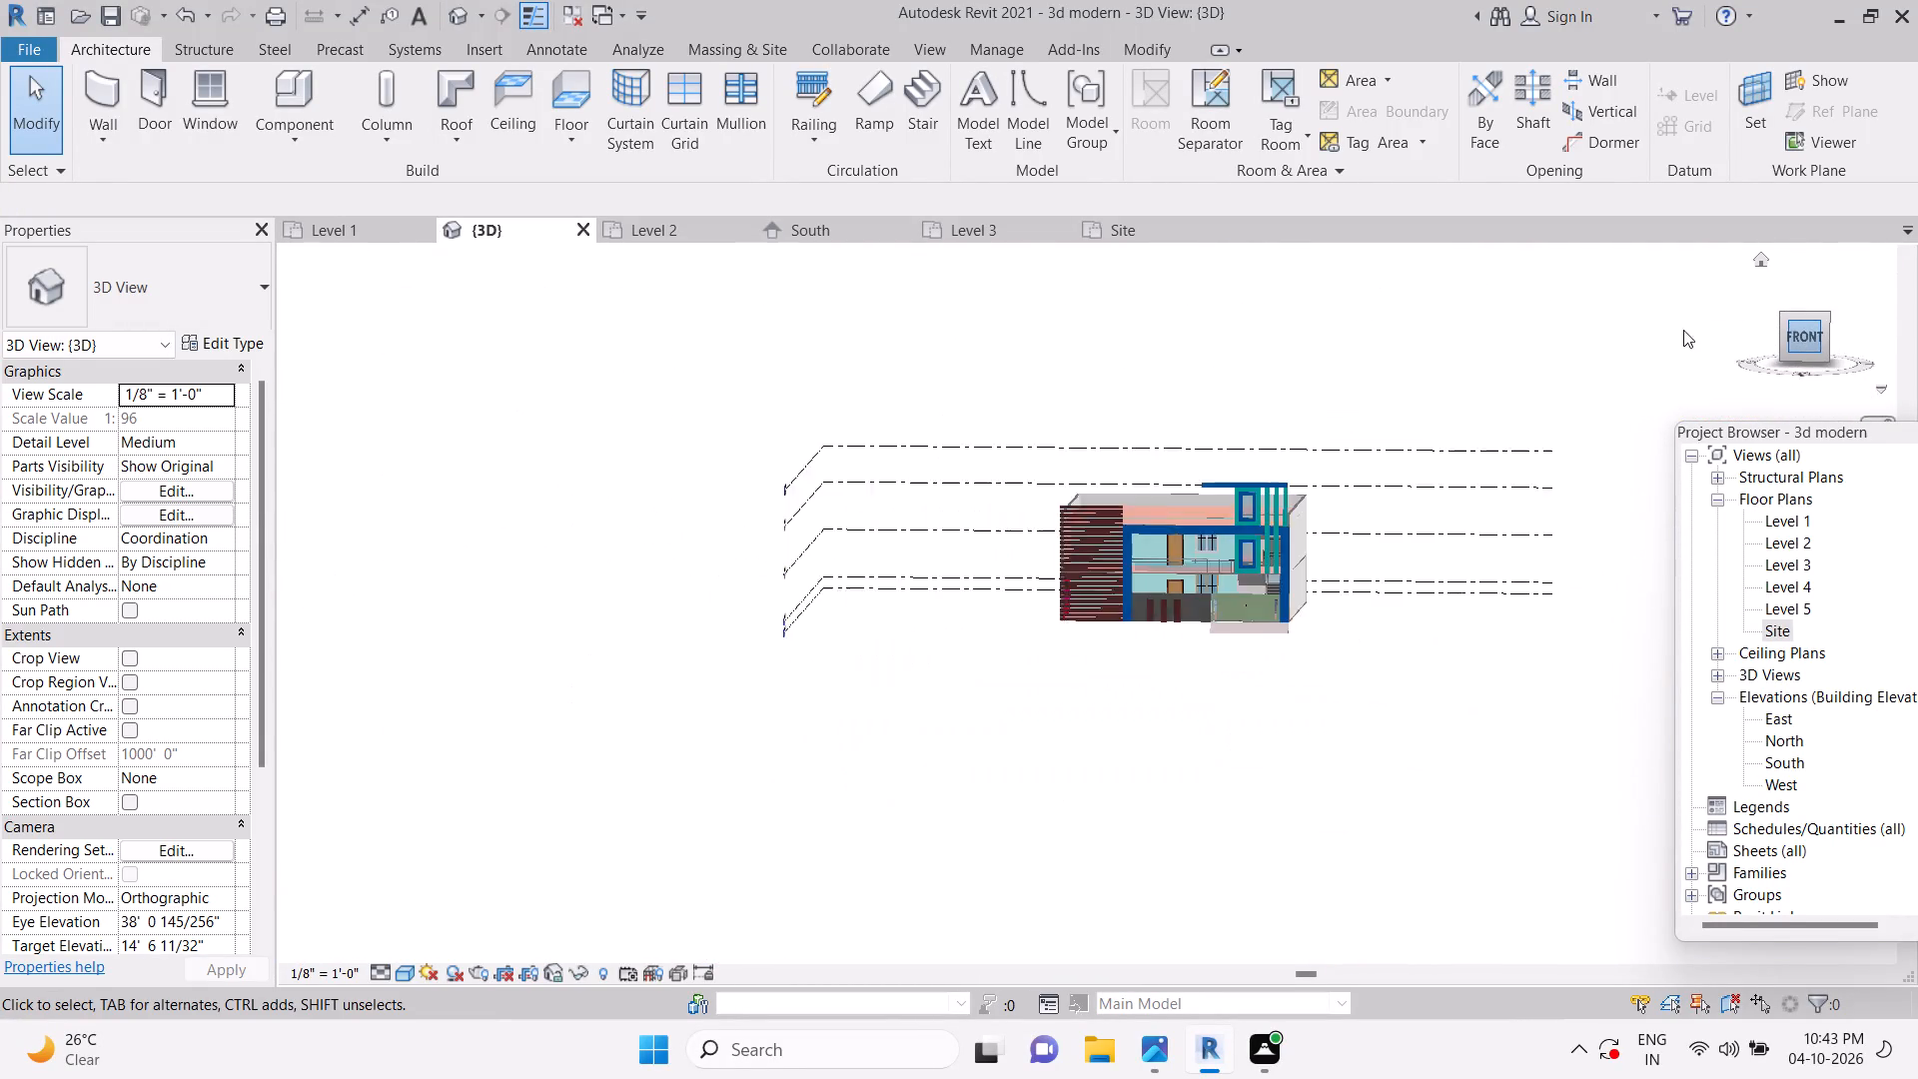
pyautogui.scroll(3, 1124, 671)
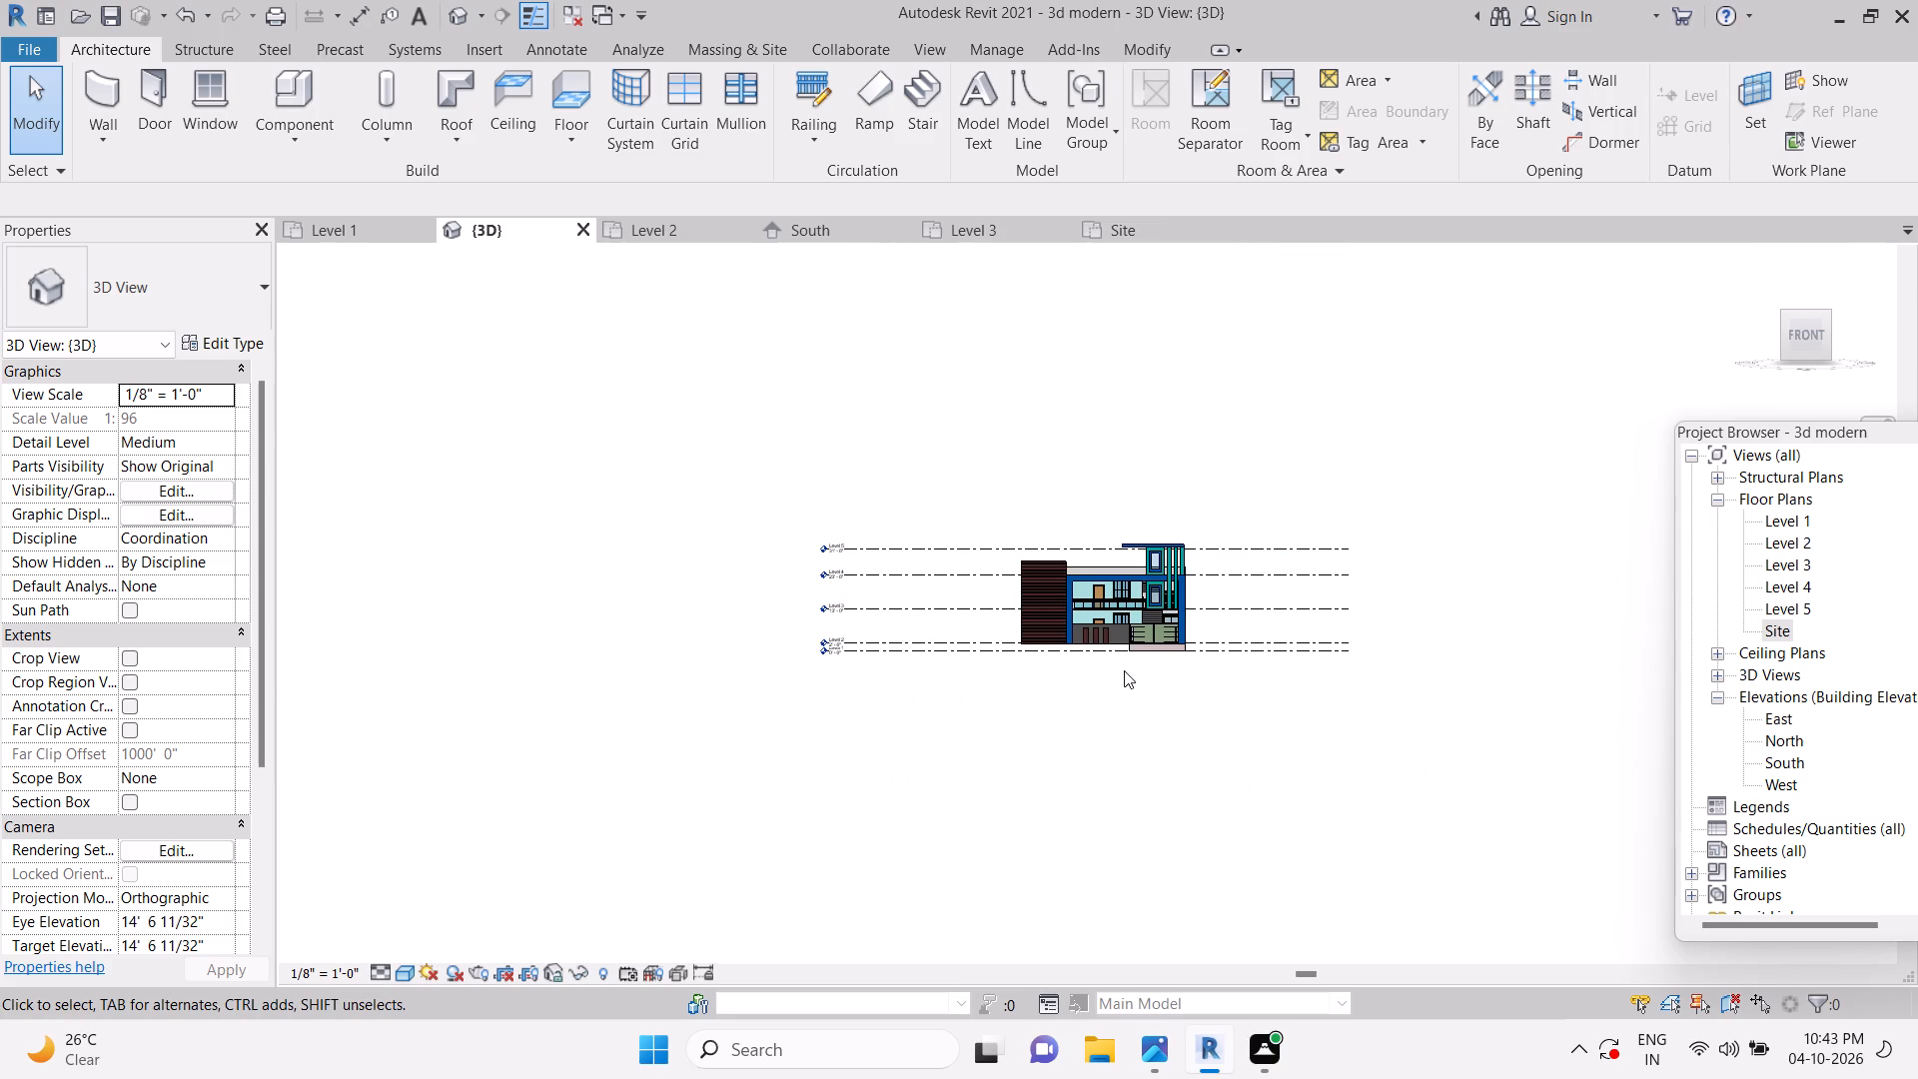
pyautogui.scroll(1, 1222, 662)
pyautogui.moveTo(1218, 662); pyautogui.dragTo(984, 732, button='middle')
pyautogui.moveTo(1132, 657); pyautogui.dragTo(961, 722, button='middle')
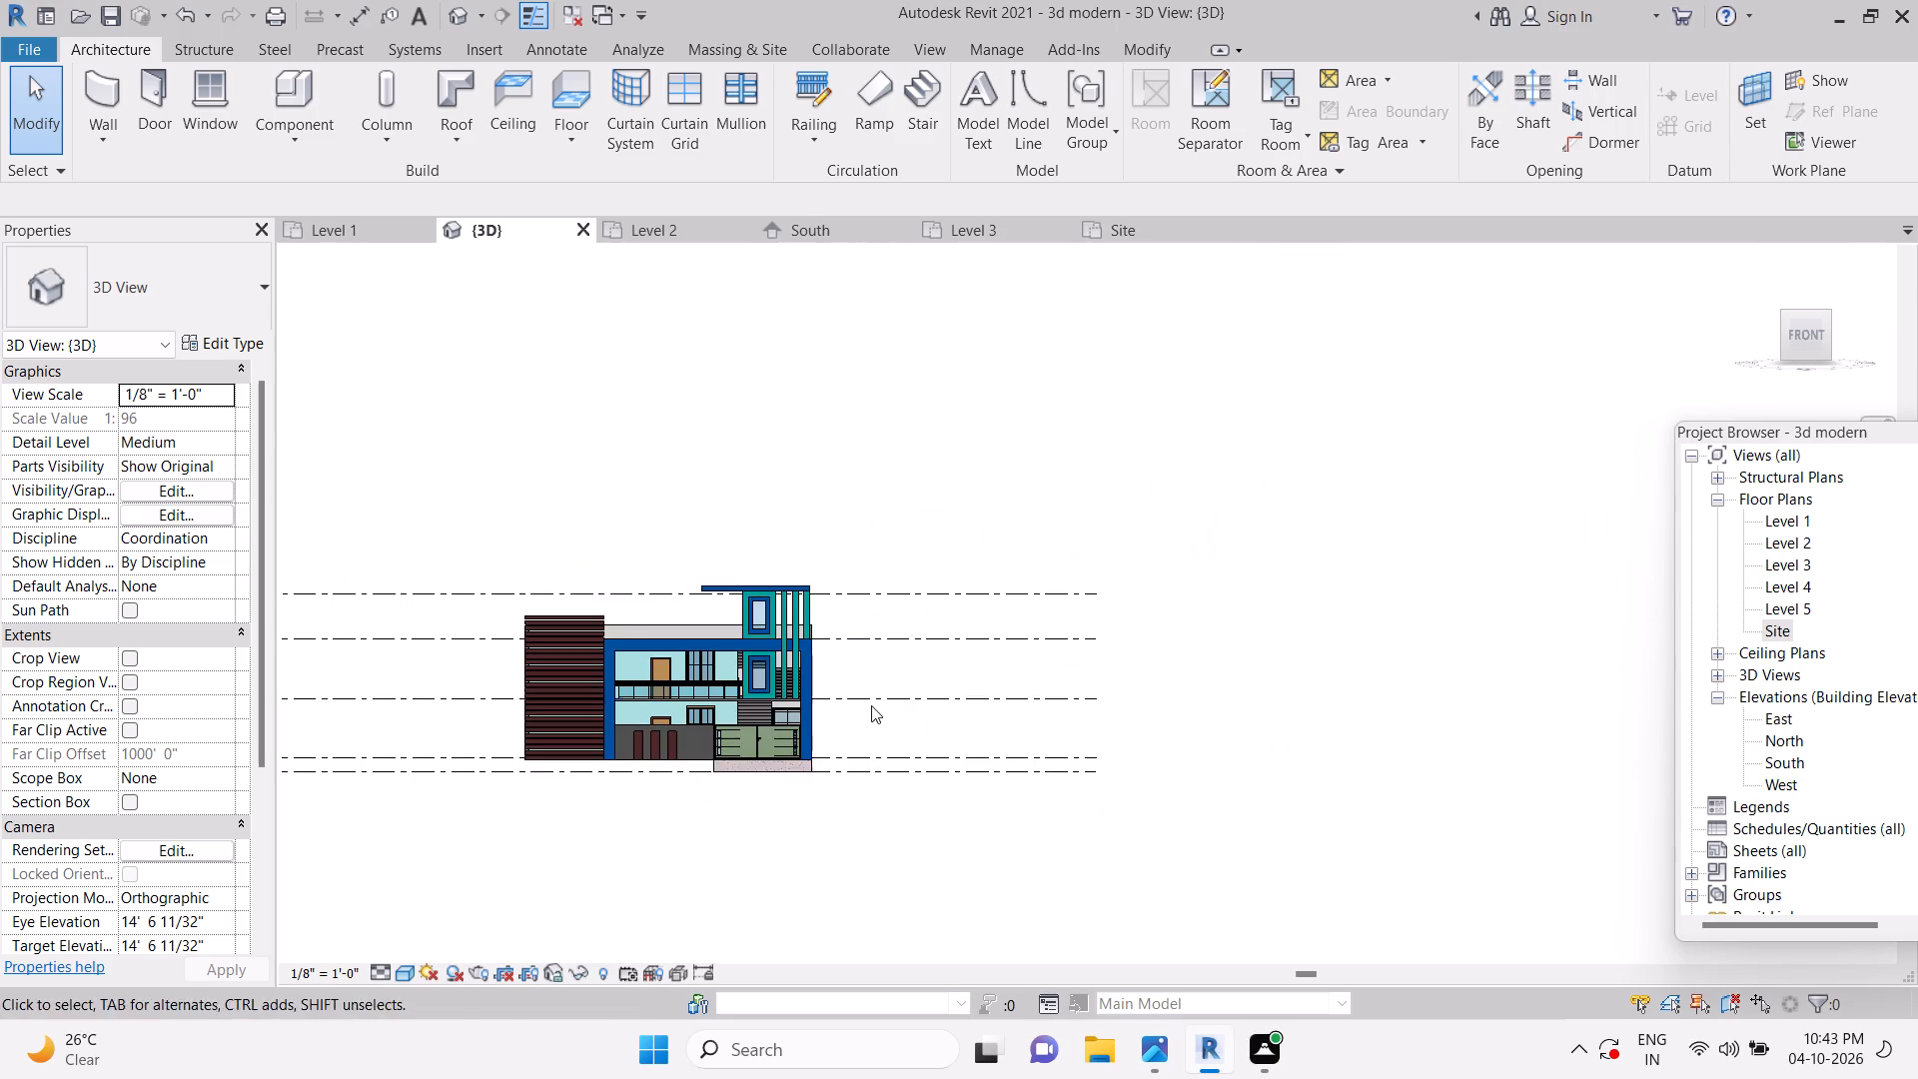
pyautogui.moveTo(869, 711); pyautogui.dragTo(1033, 728, button='middle')
pyautogui.scroll(5, 971, 675)
pyautogui.moveTo(985, 712); pyautogui.dragTo(1097, 608, button='middle')
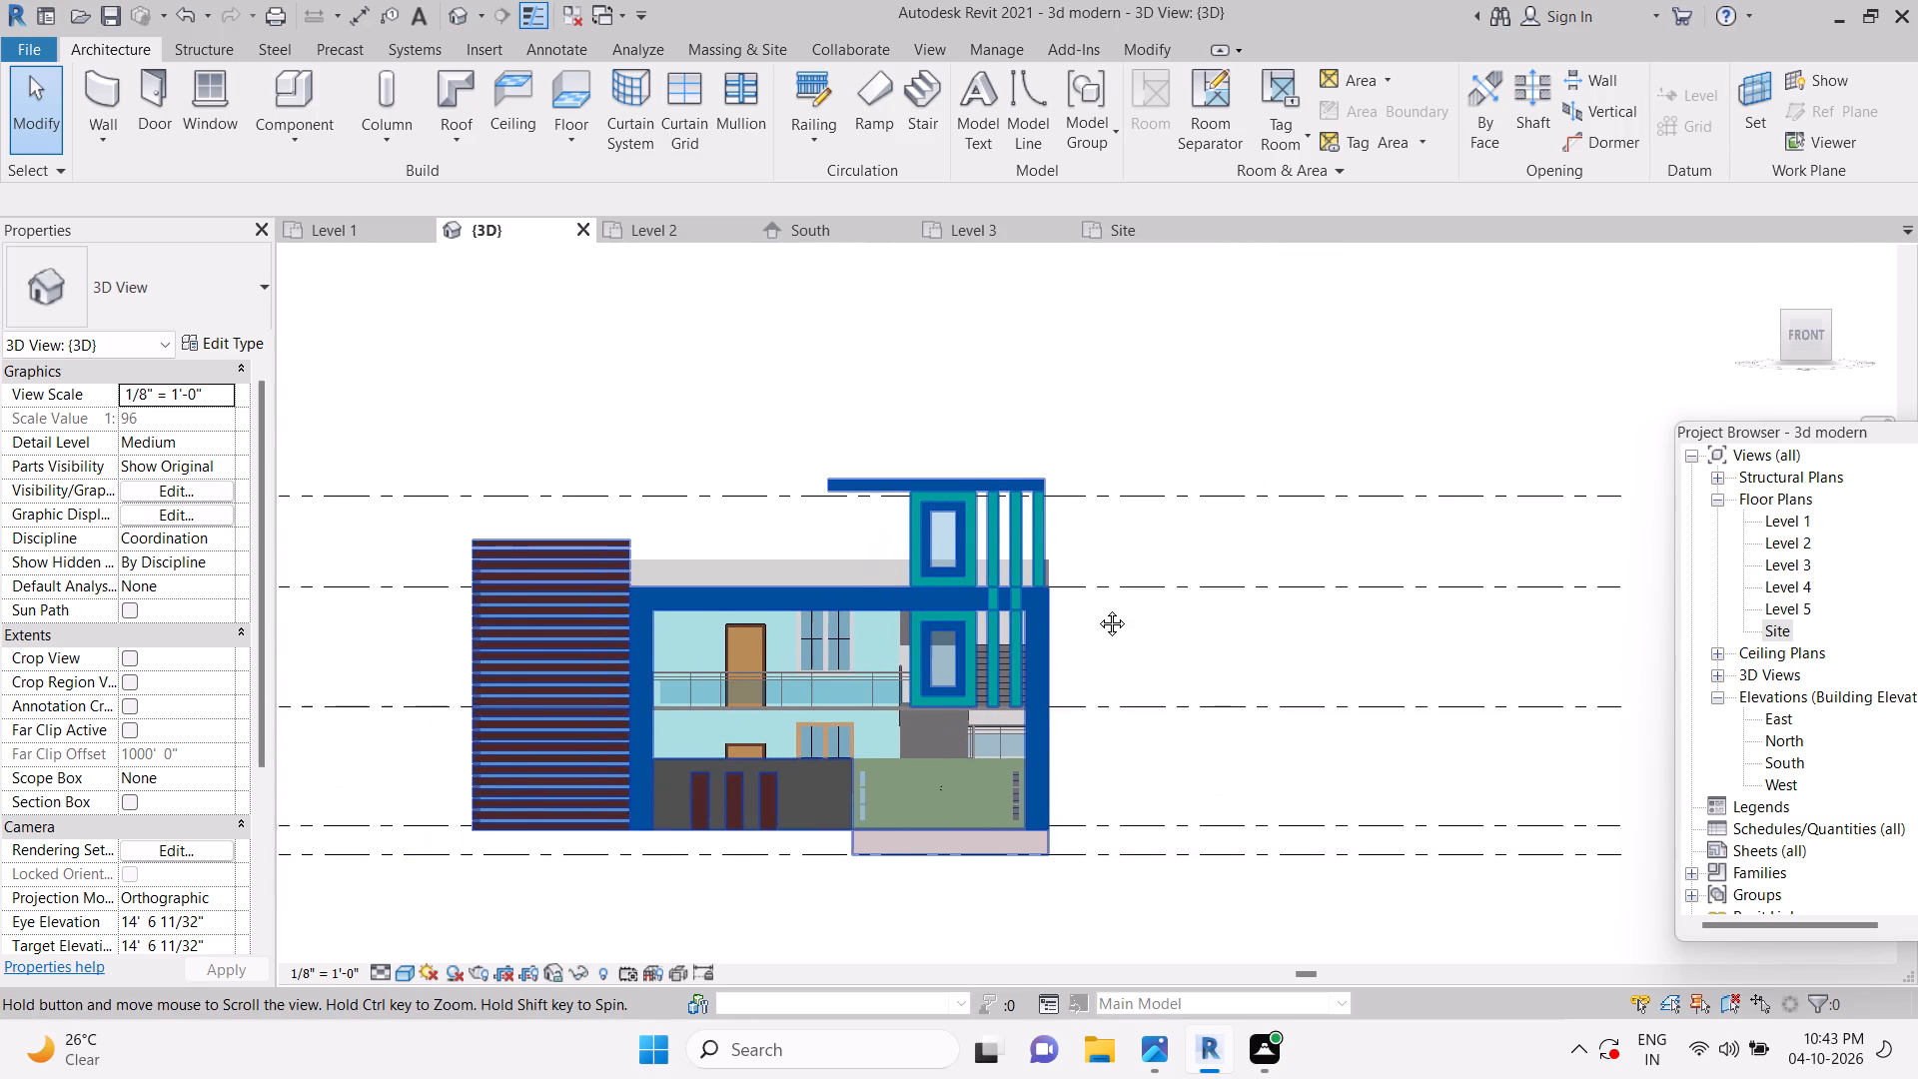
pyautogui.moveTo(1097, 608); pyautogui.dragTo(1098, 607, button='middle')
pyautogui.scroll(2, 1098, 607)
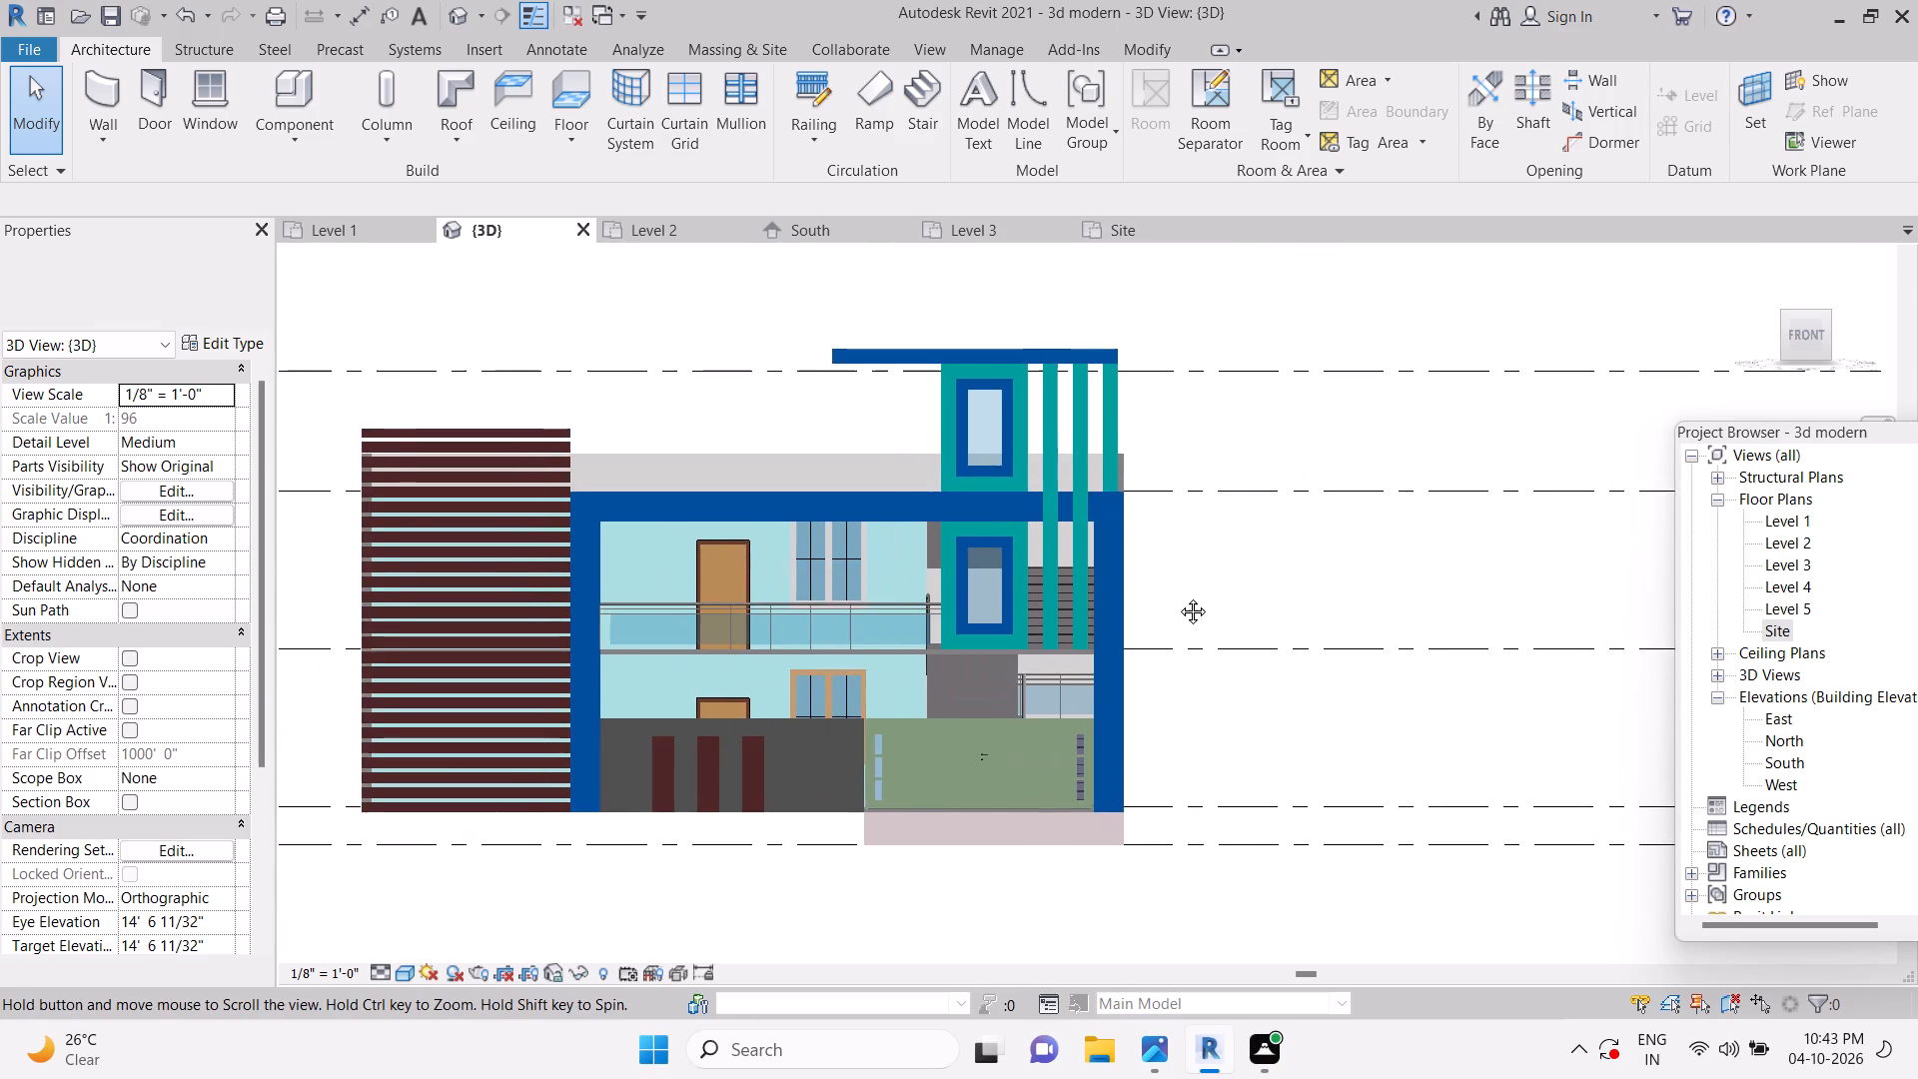
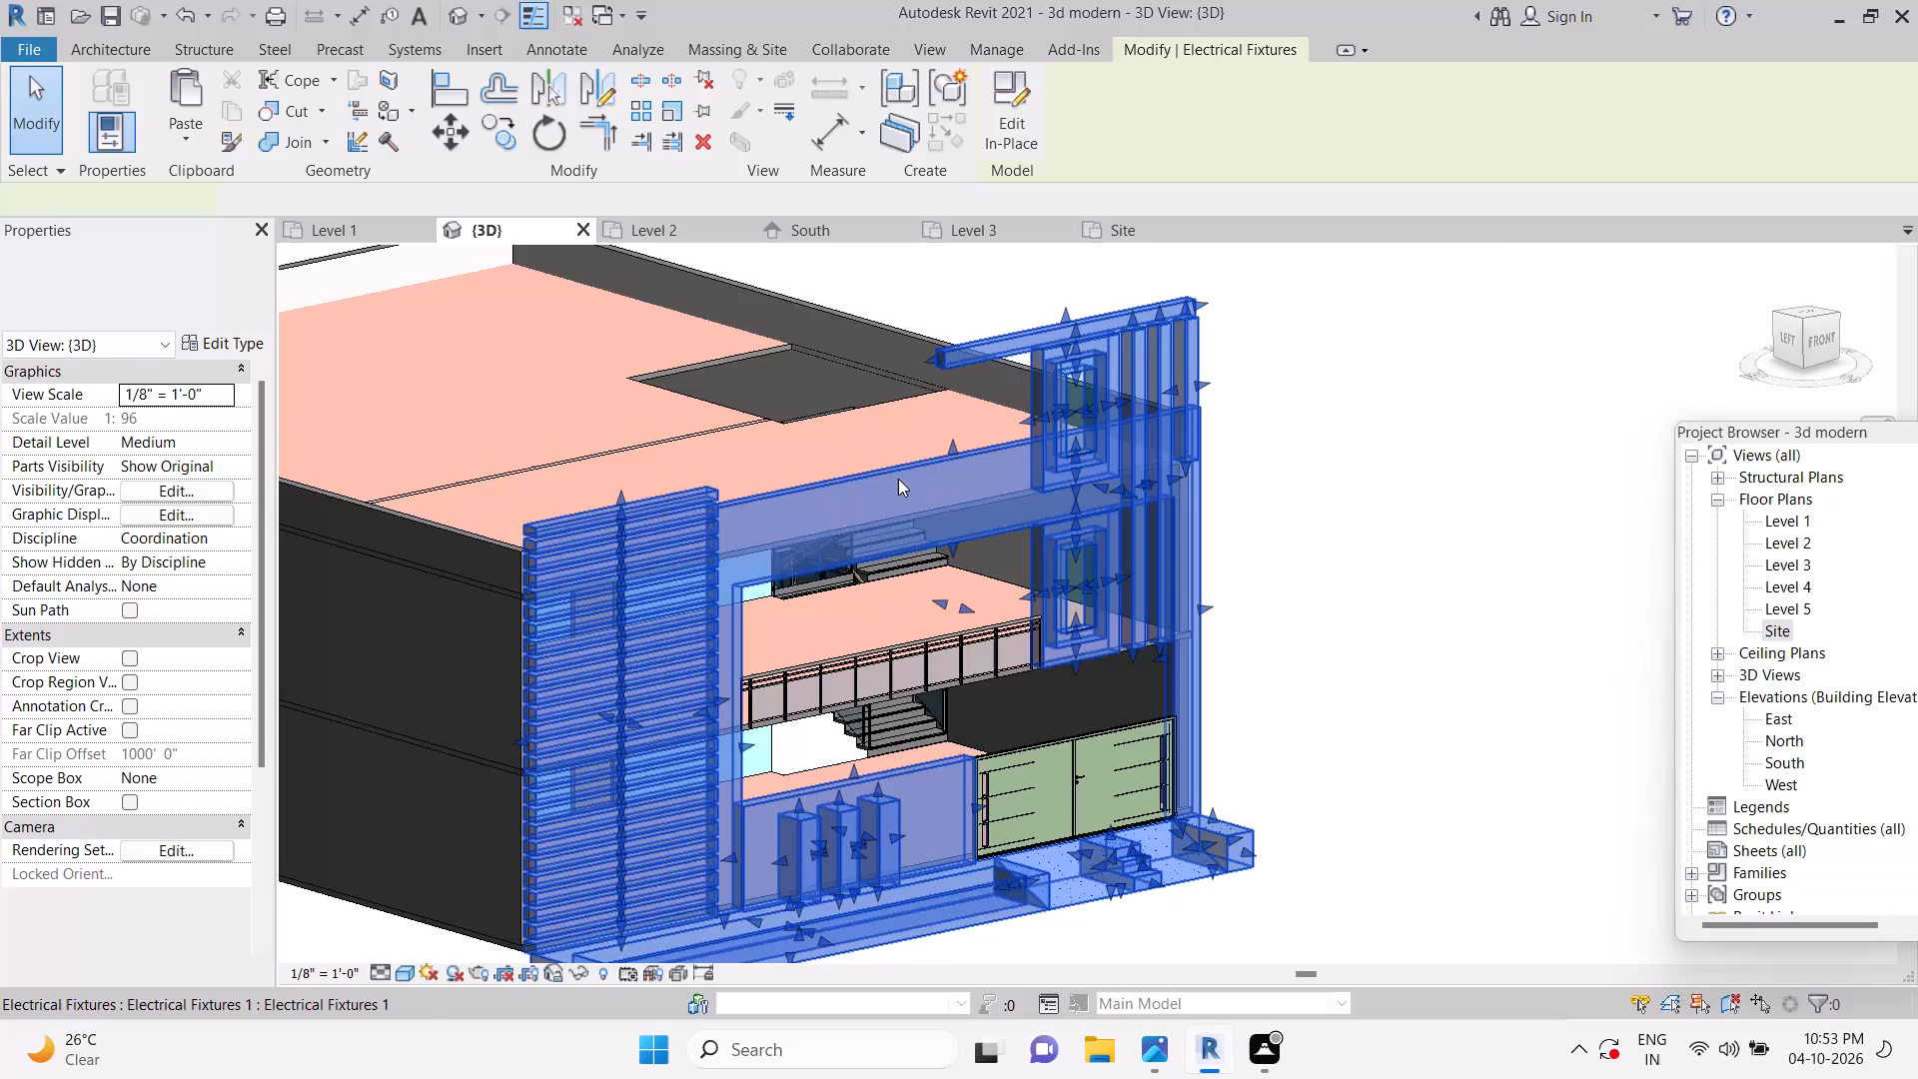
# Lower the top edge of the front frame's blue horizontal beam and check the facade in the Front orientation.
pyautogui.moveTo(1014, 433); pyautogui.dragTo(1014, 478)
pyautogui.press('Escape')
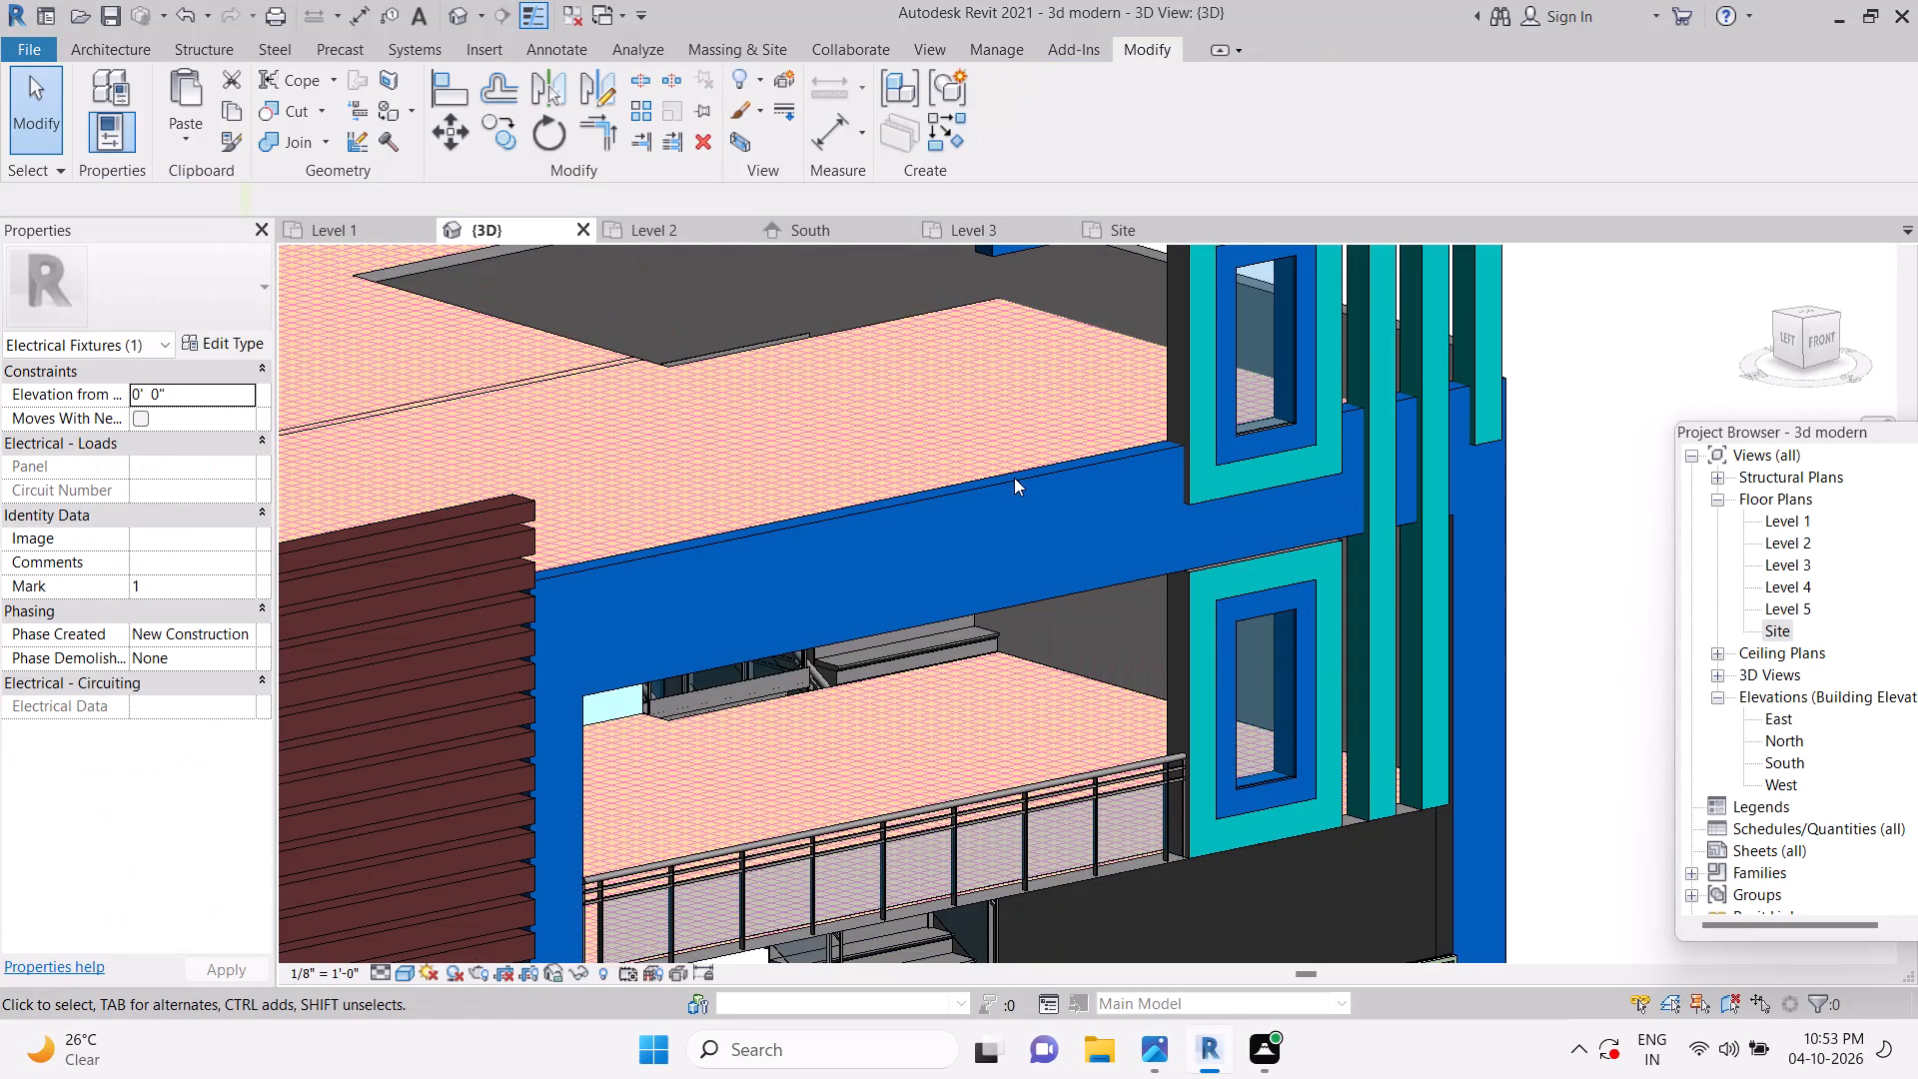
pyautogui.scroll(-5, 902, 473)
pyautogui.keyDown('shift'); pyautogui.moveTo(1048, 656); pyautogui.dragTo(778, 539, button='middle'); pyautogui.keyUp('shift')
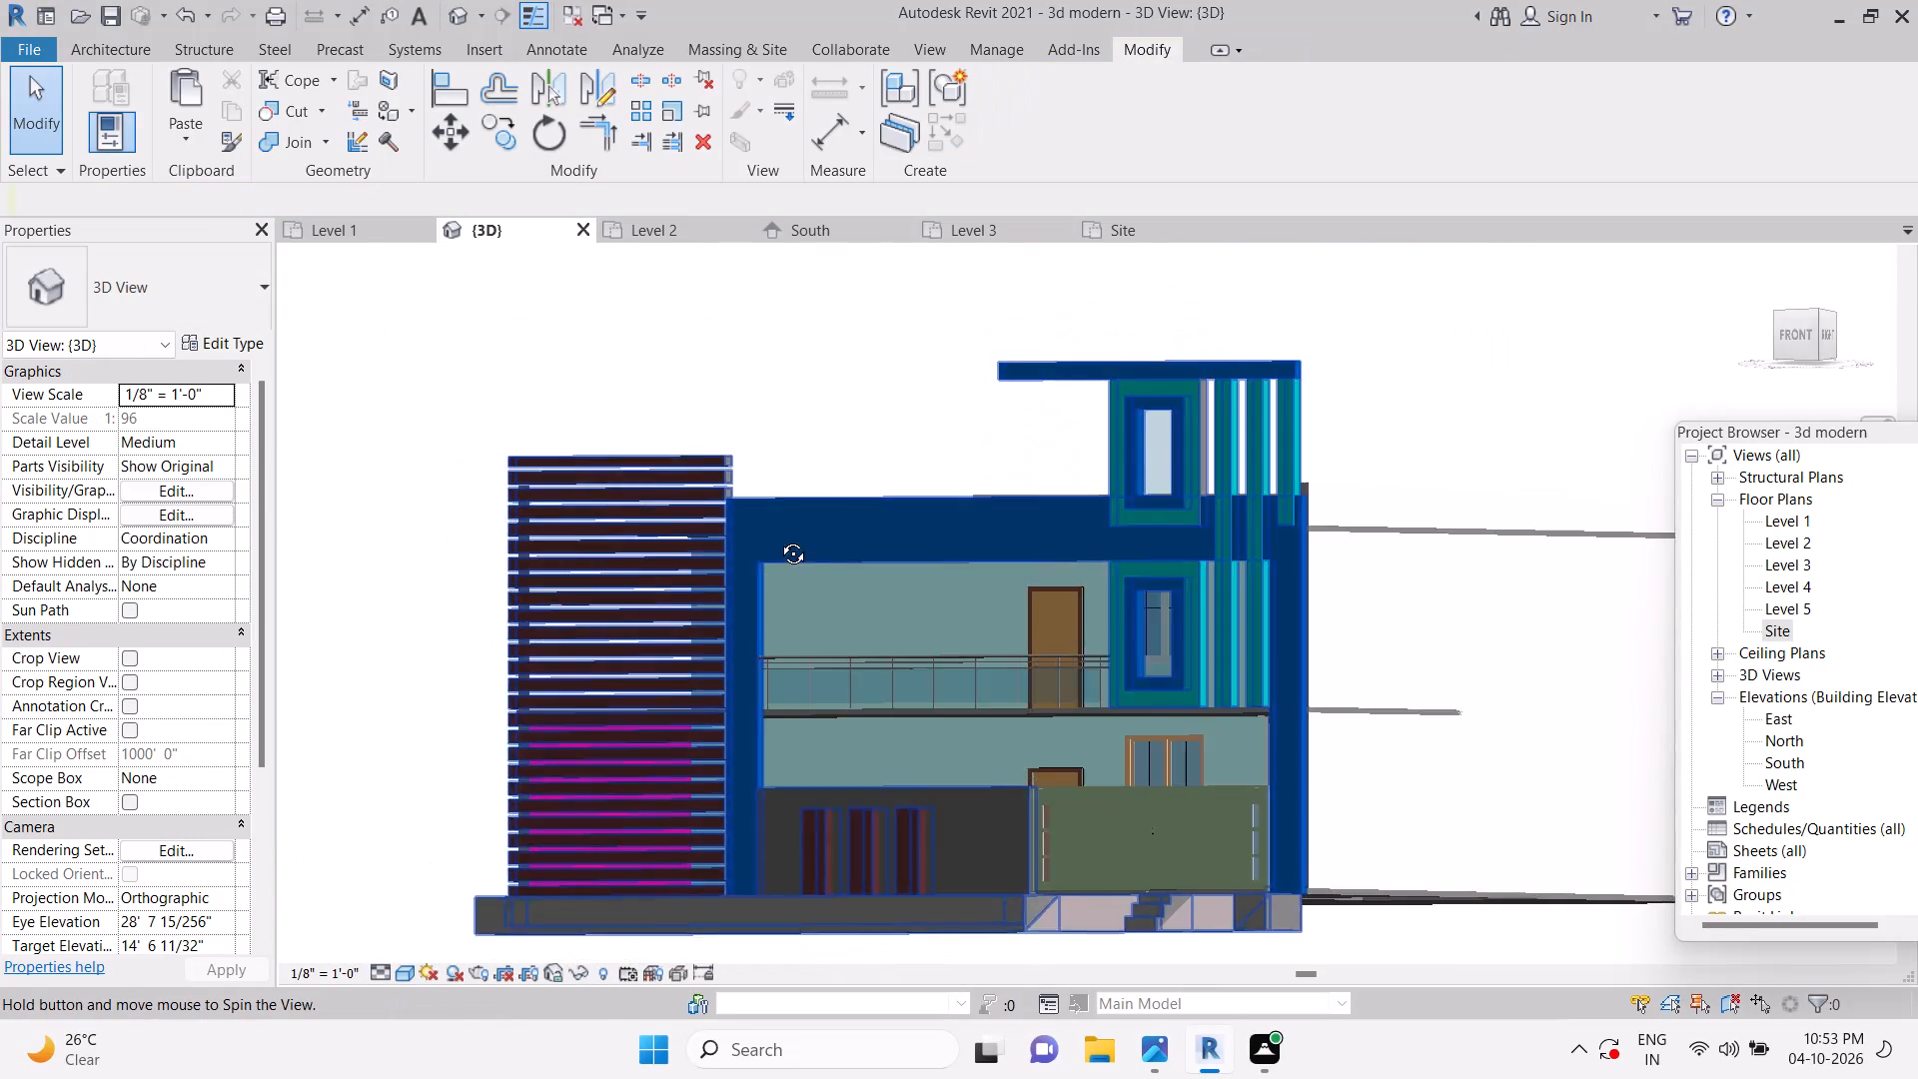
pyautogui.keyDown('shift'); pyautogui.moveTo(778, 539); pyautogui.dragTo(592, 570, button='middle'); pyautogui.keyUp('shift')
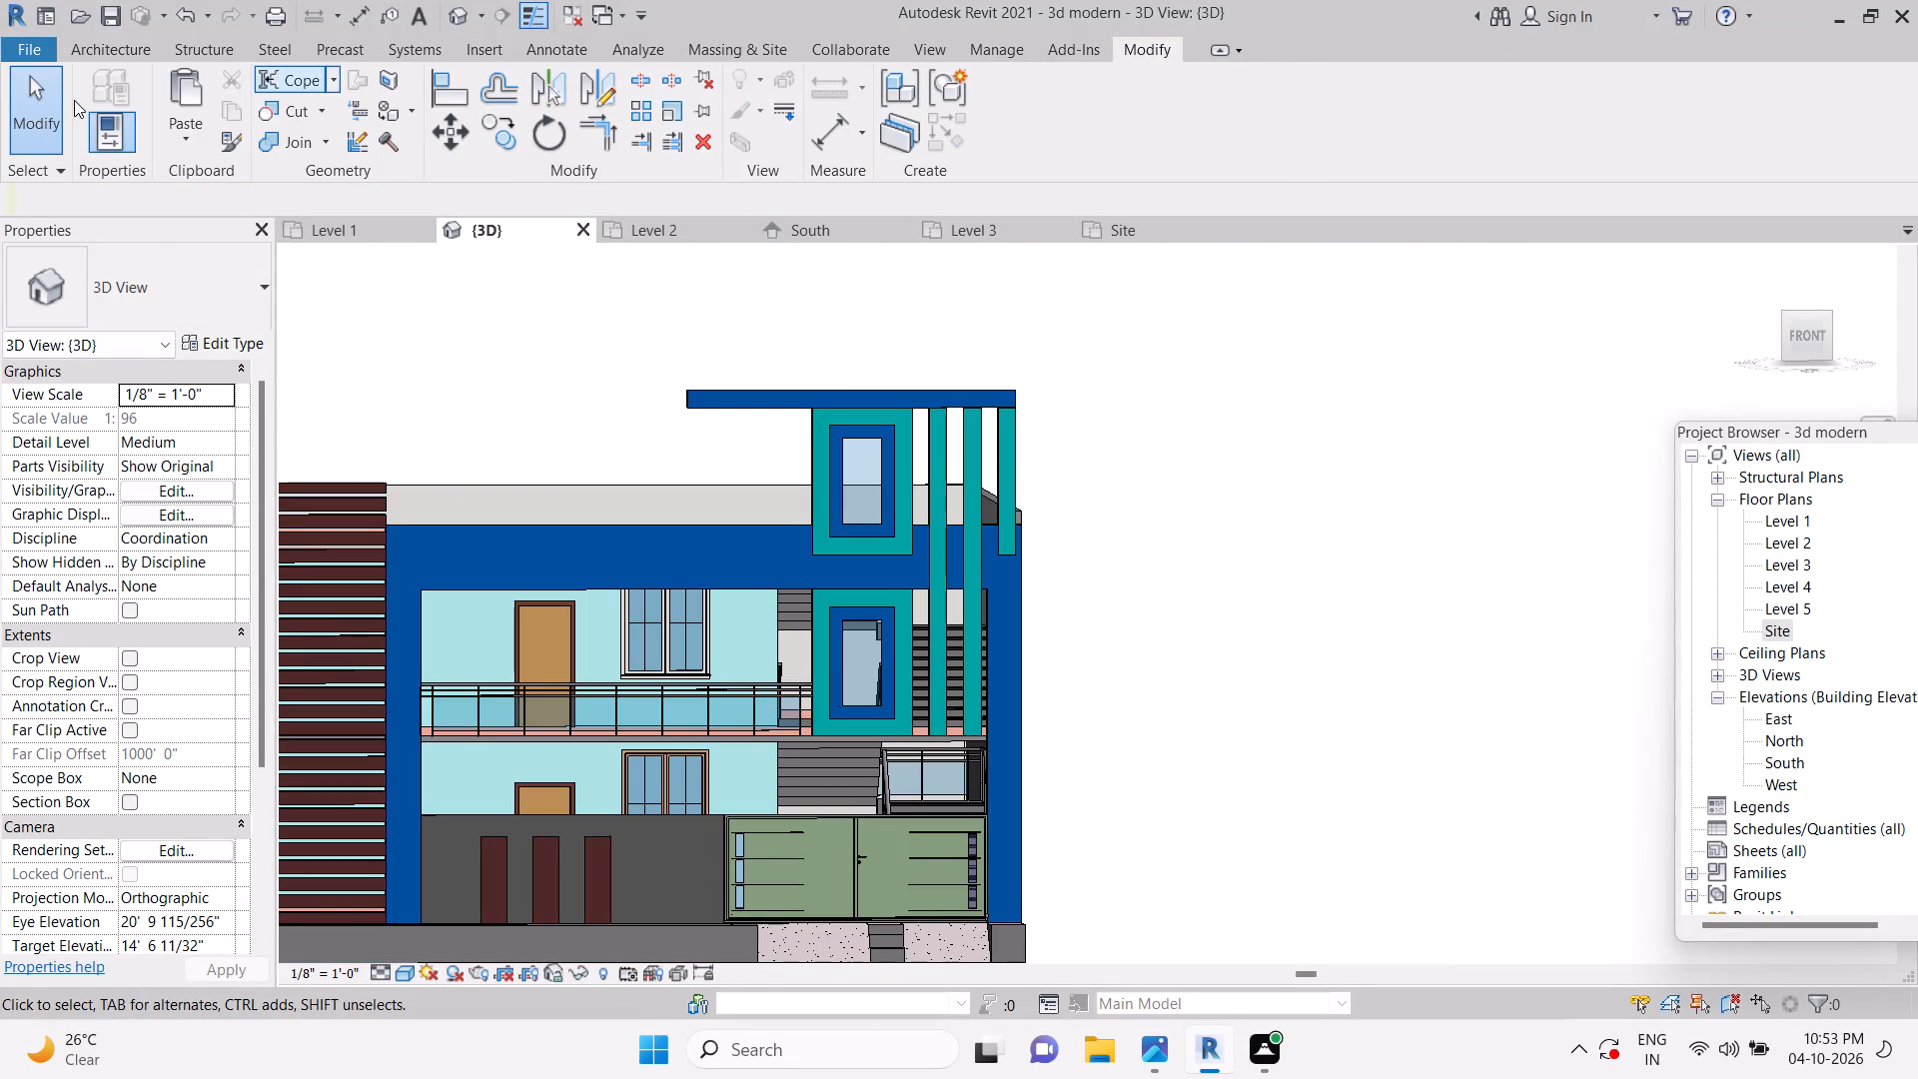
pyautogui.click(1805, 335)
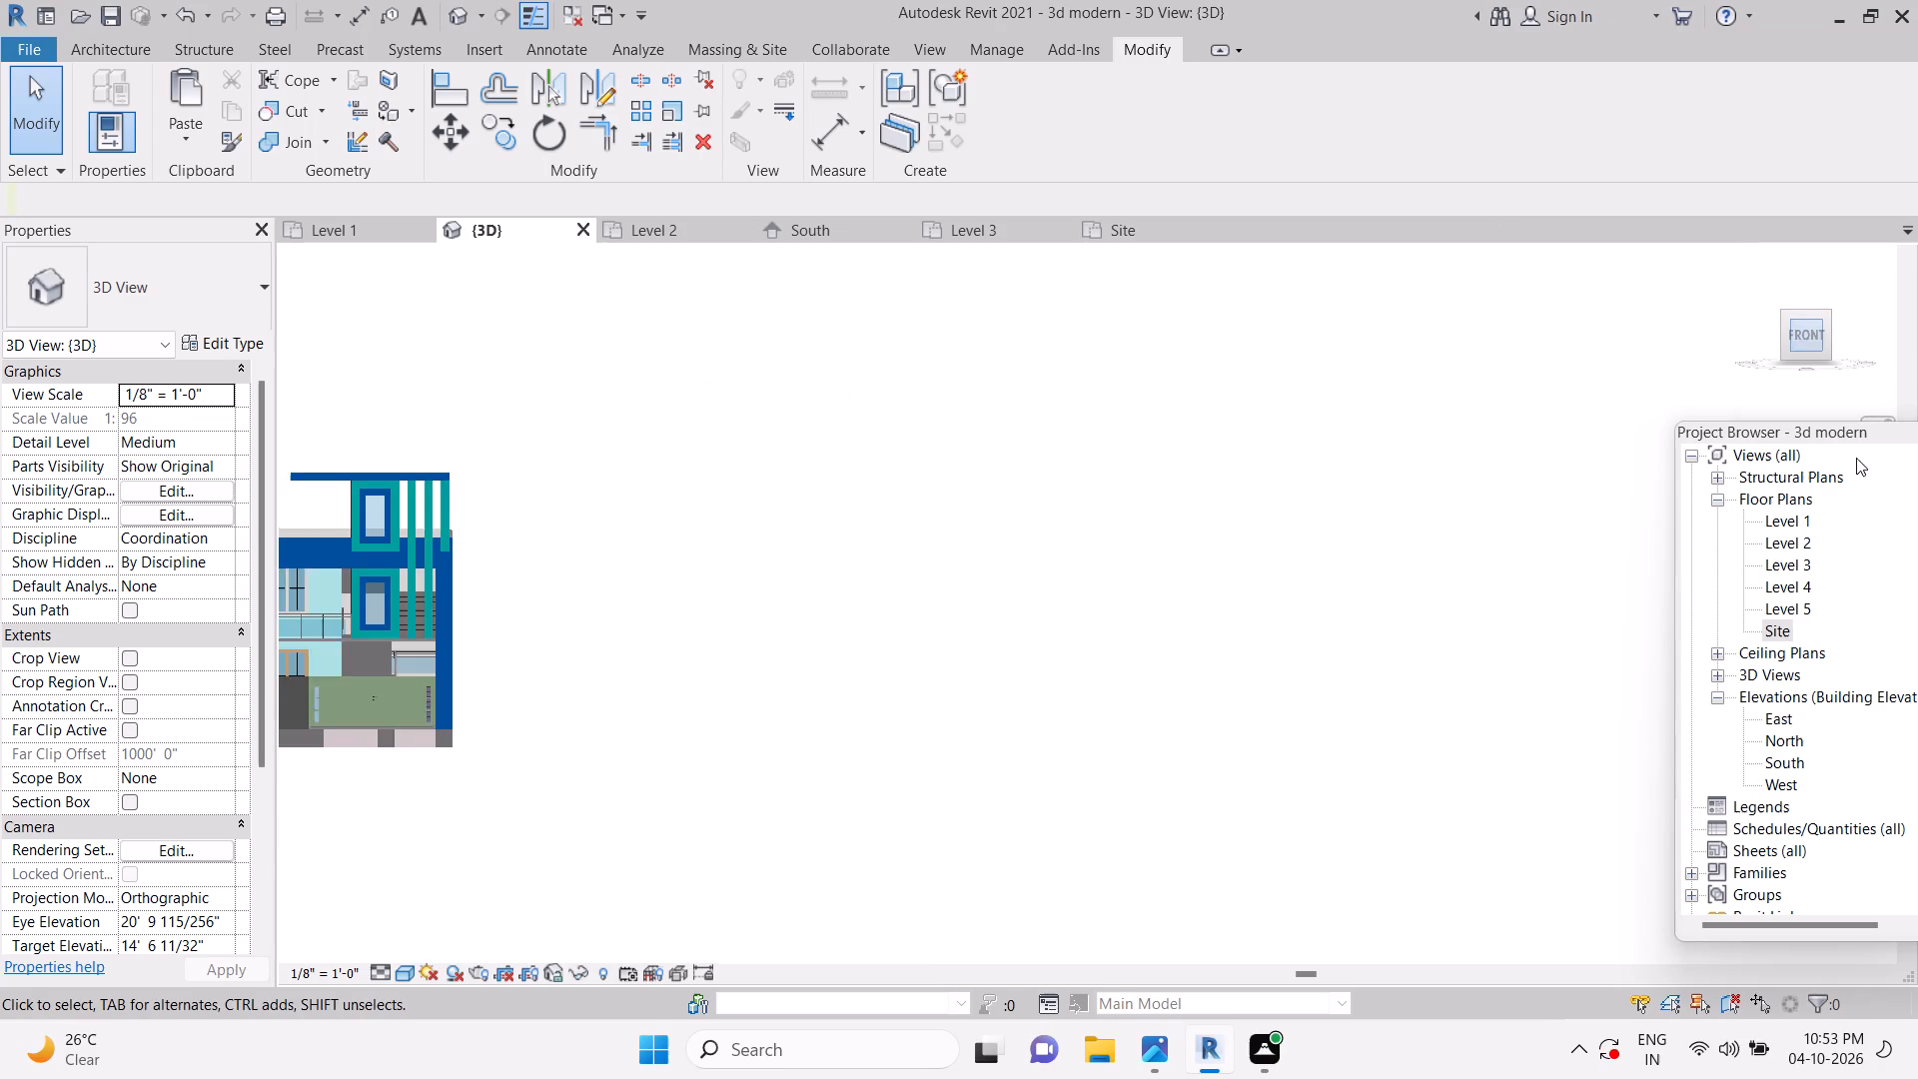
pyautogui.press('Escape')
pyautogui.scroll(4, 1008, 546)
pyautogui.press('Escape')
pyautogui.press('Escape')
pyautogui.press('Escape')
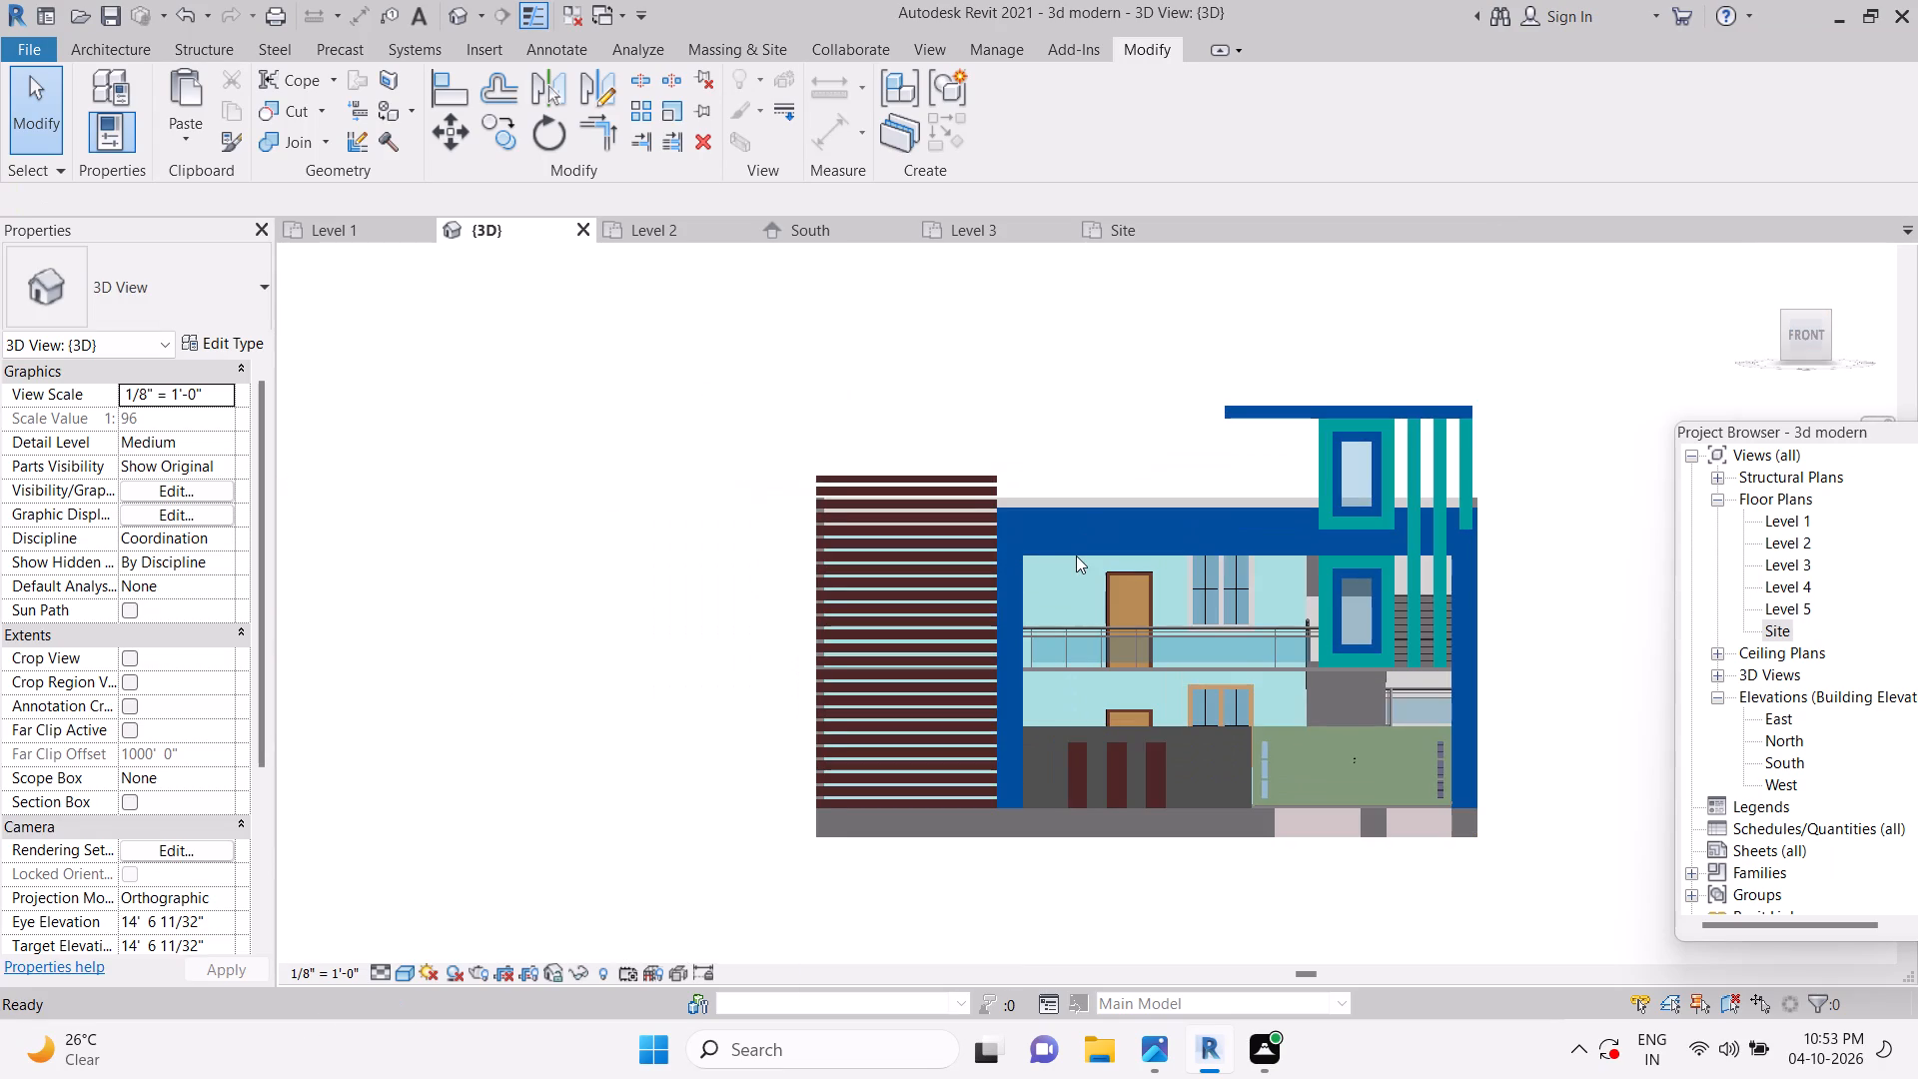
# Undo the last two changes to the top edge of the blue horizontal beam on the front facade.
pyautogui.hotkey('ctrl', 'z')
pyautogui.hotkey('ctrl', 'z')
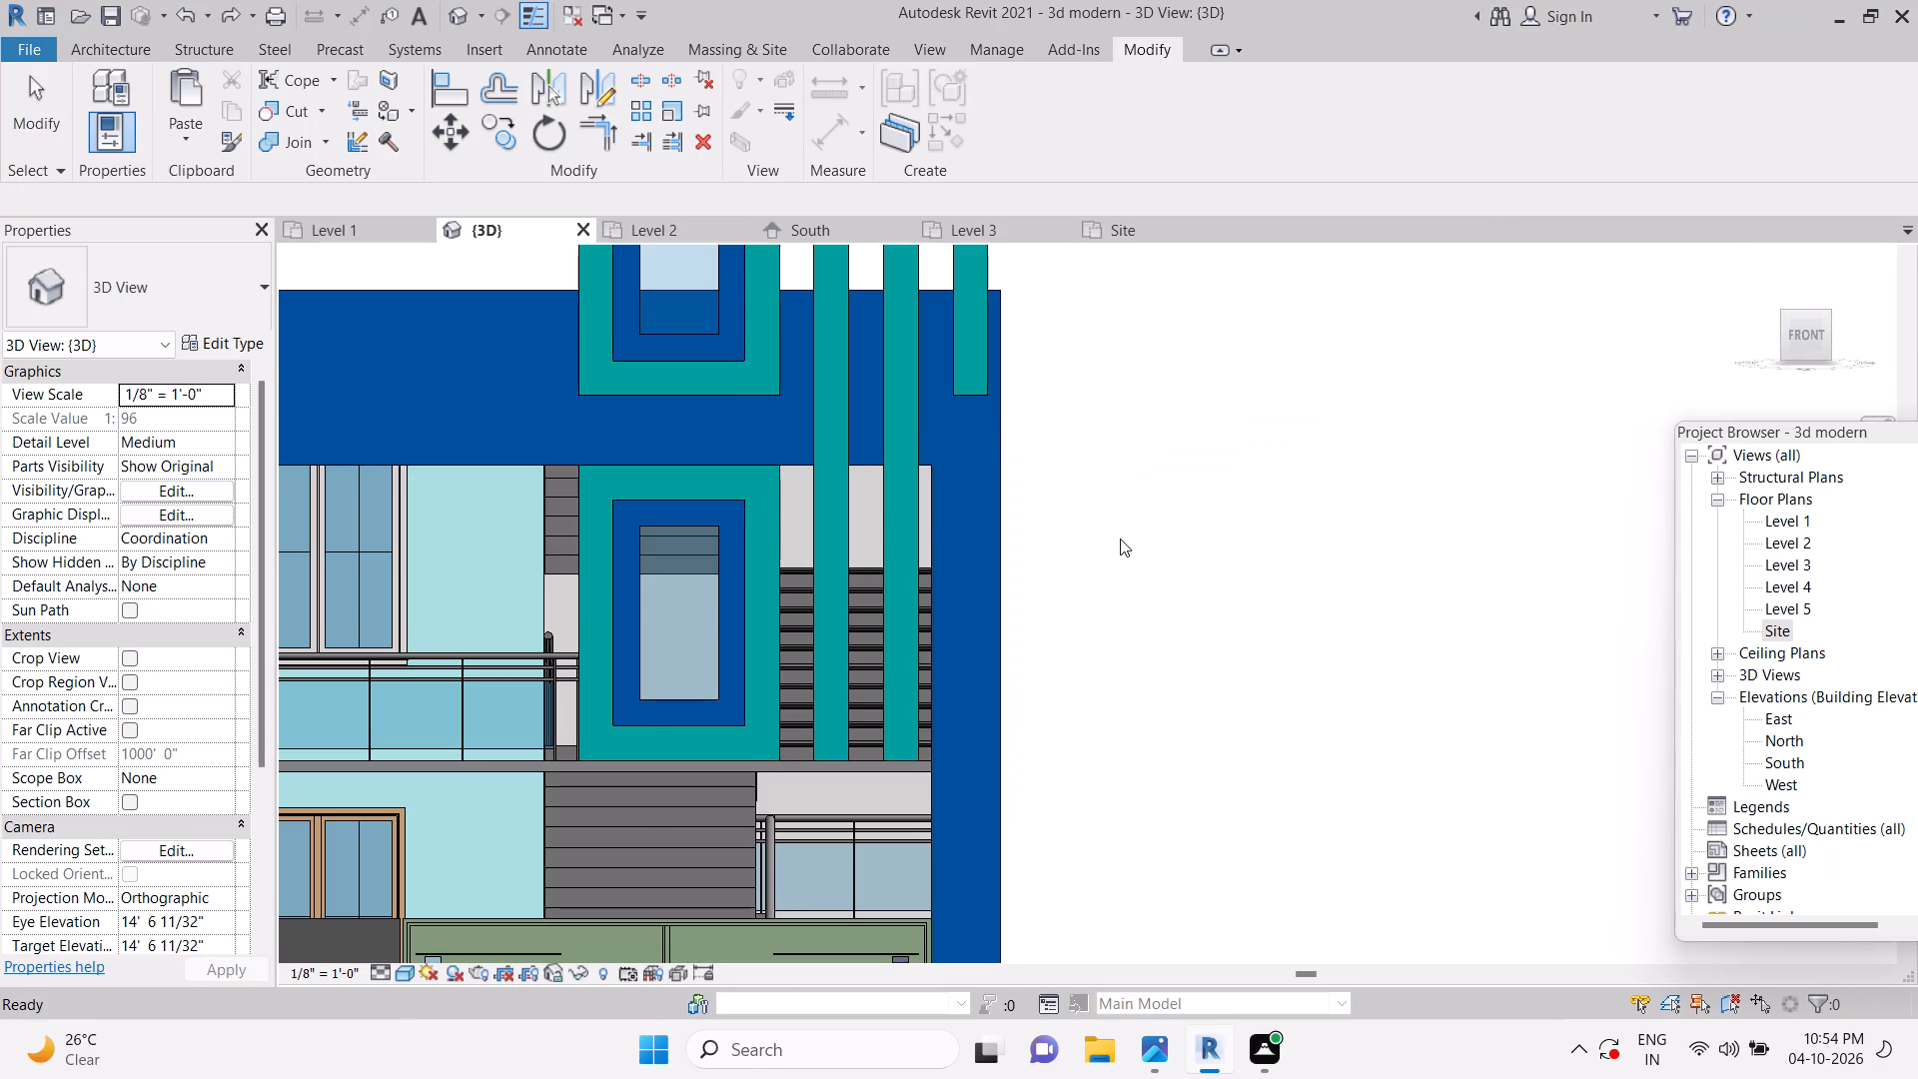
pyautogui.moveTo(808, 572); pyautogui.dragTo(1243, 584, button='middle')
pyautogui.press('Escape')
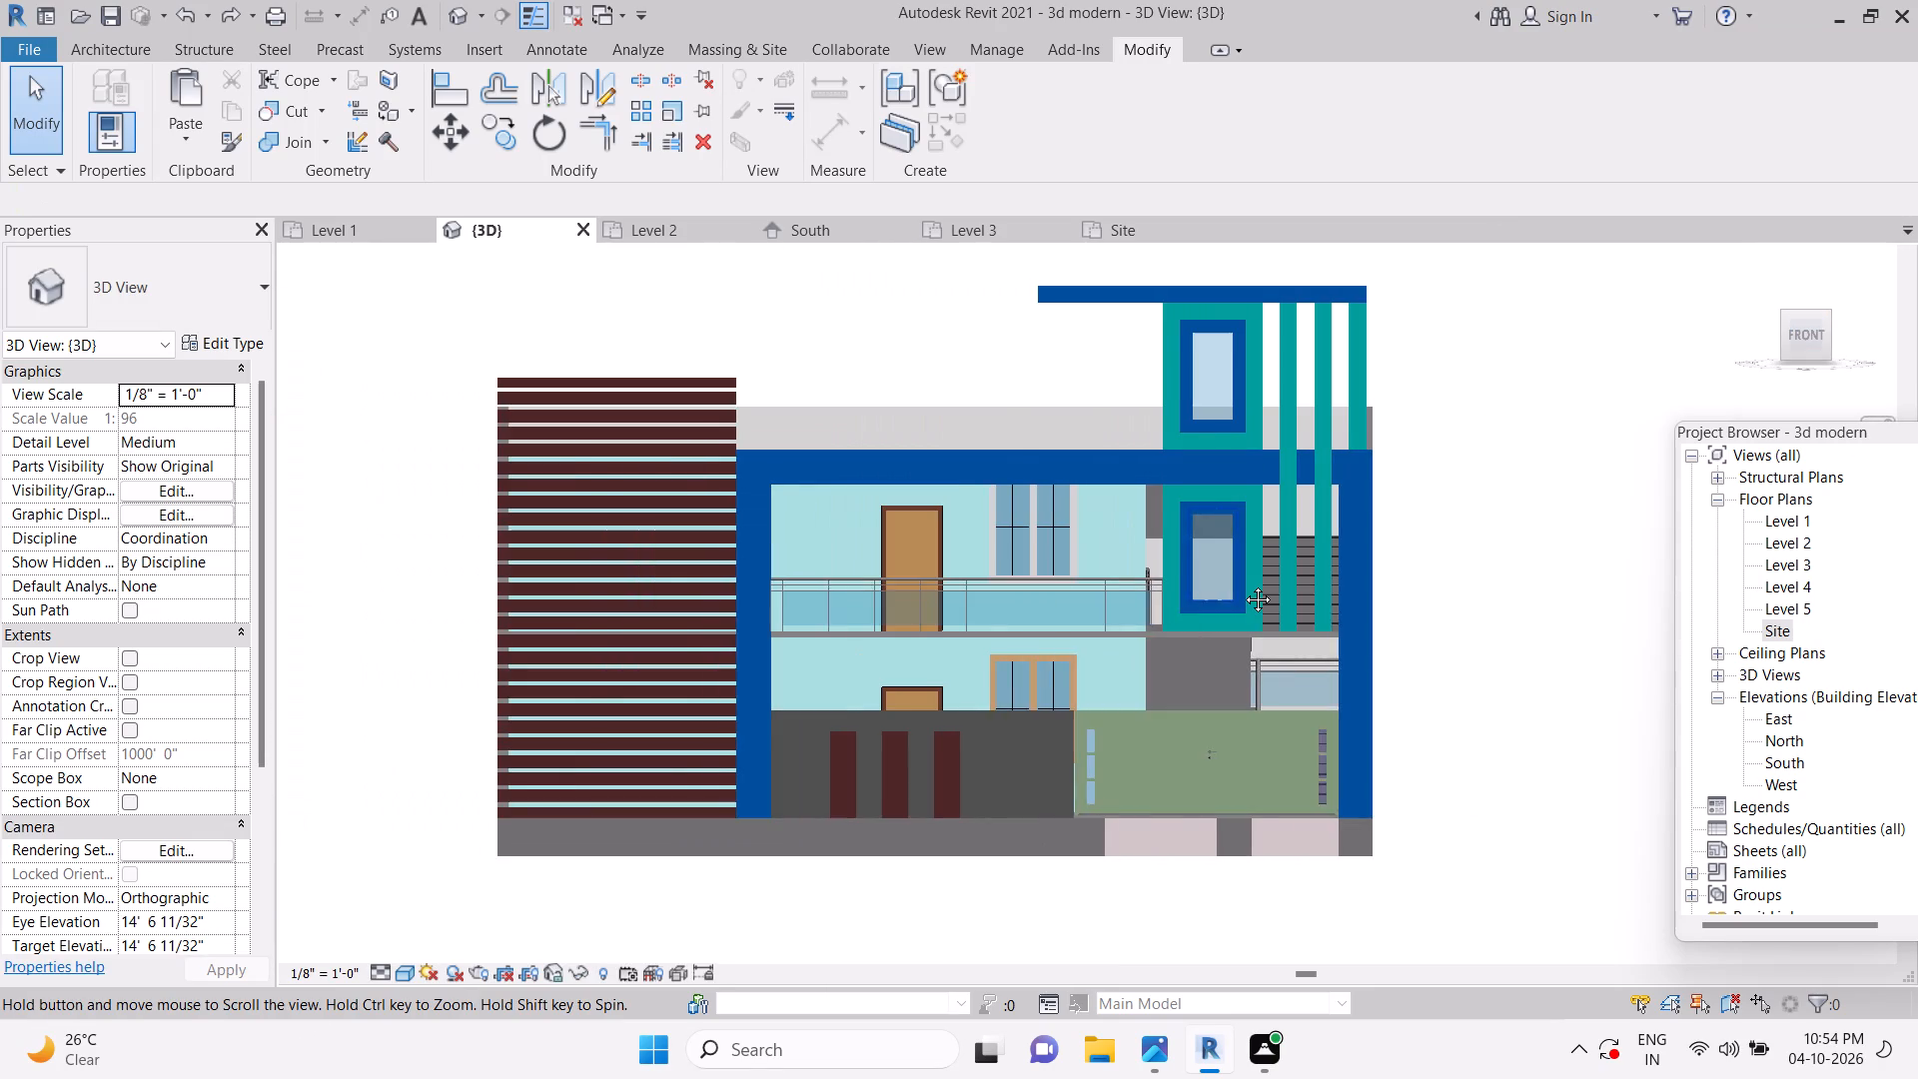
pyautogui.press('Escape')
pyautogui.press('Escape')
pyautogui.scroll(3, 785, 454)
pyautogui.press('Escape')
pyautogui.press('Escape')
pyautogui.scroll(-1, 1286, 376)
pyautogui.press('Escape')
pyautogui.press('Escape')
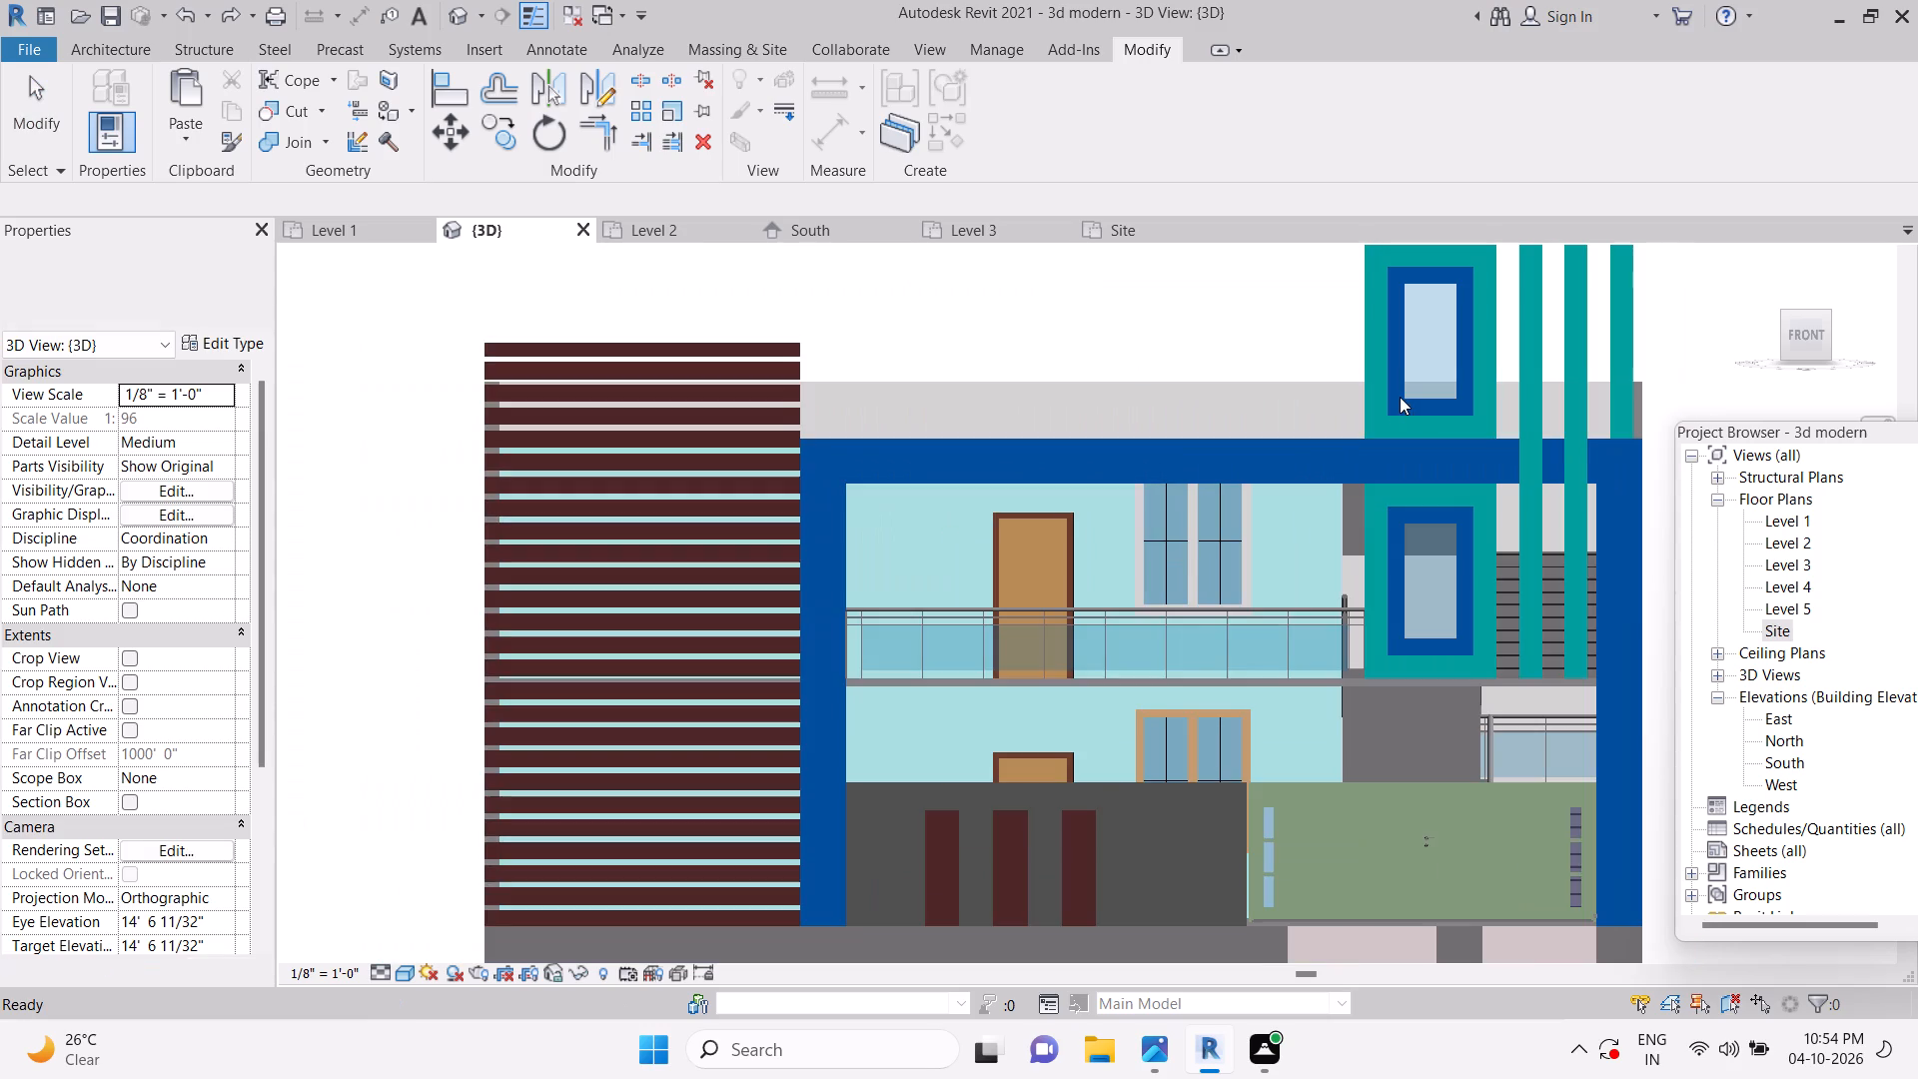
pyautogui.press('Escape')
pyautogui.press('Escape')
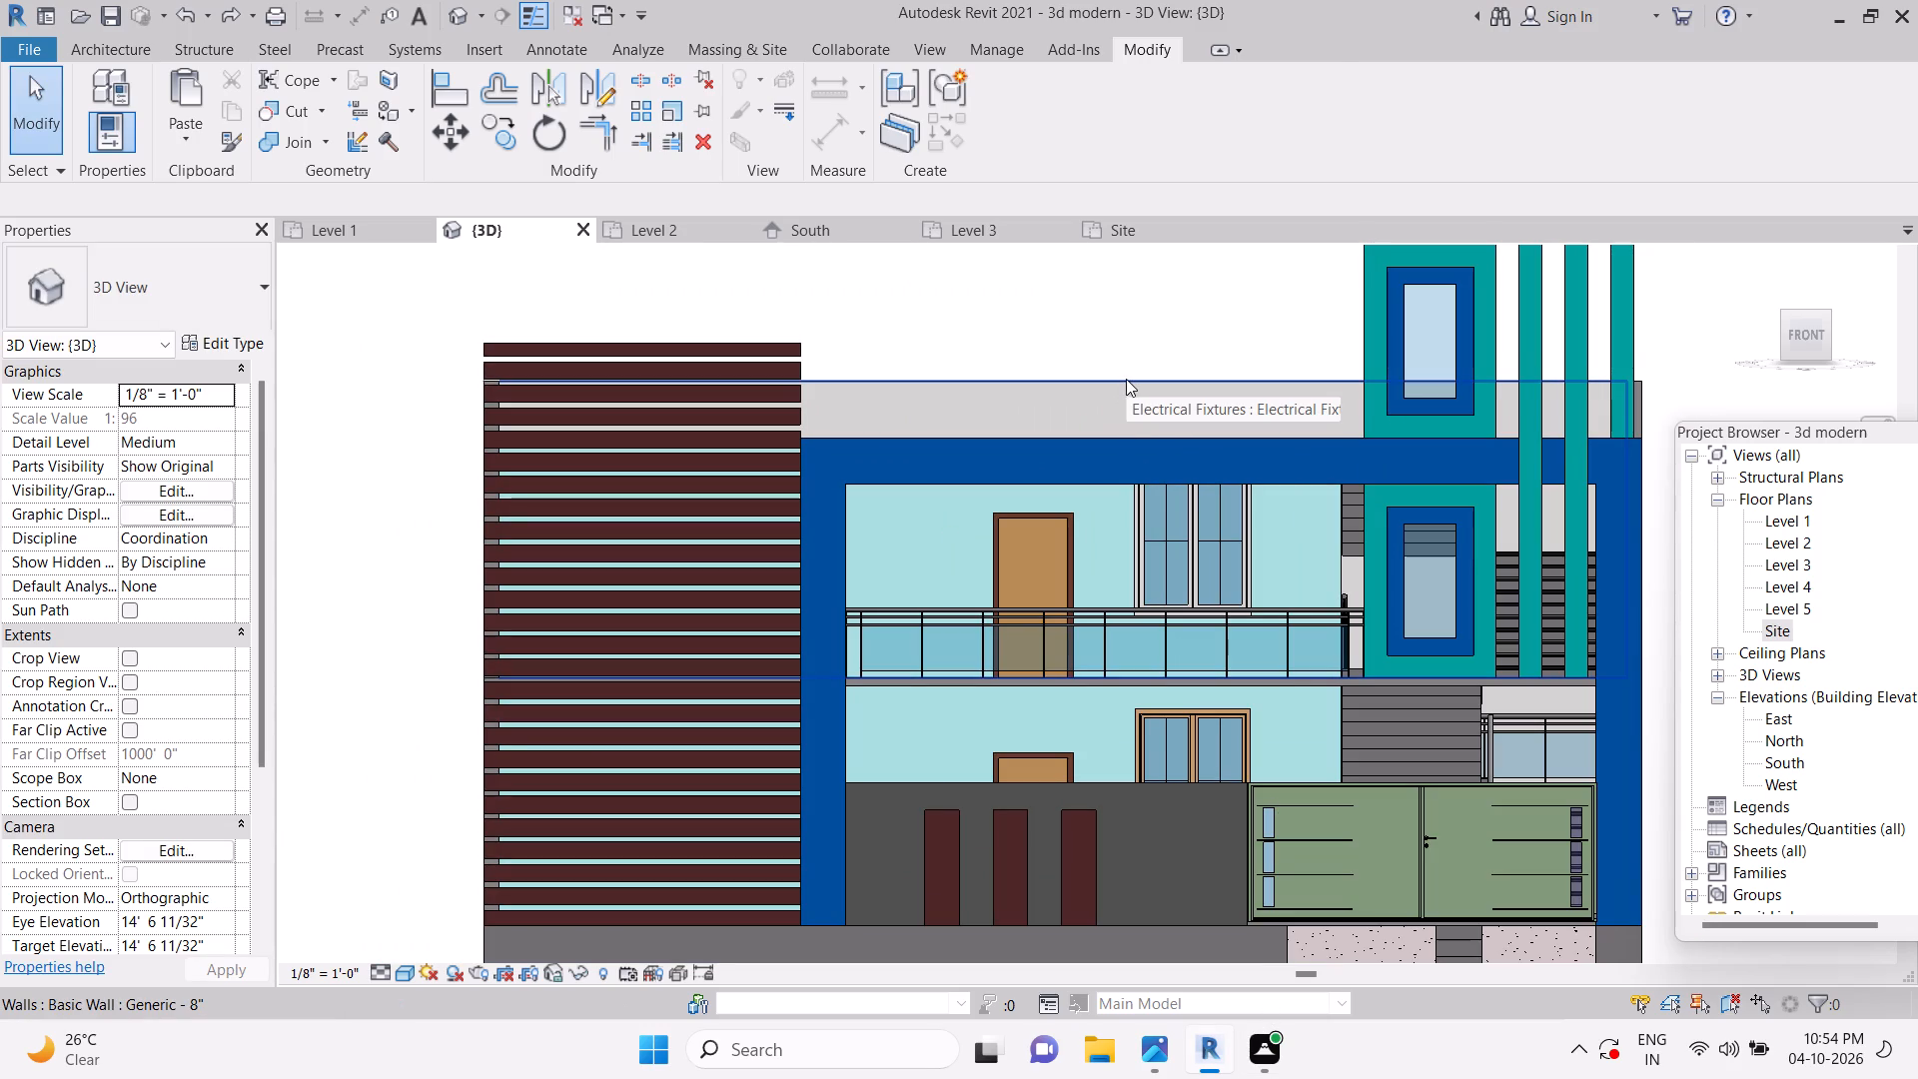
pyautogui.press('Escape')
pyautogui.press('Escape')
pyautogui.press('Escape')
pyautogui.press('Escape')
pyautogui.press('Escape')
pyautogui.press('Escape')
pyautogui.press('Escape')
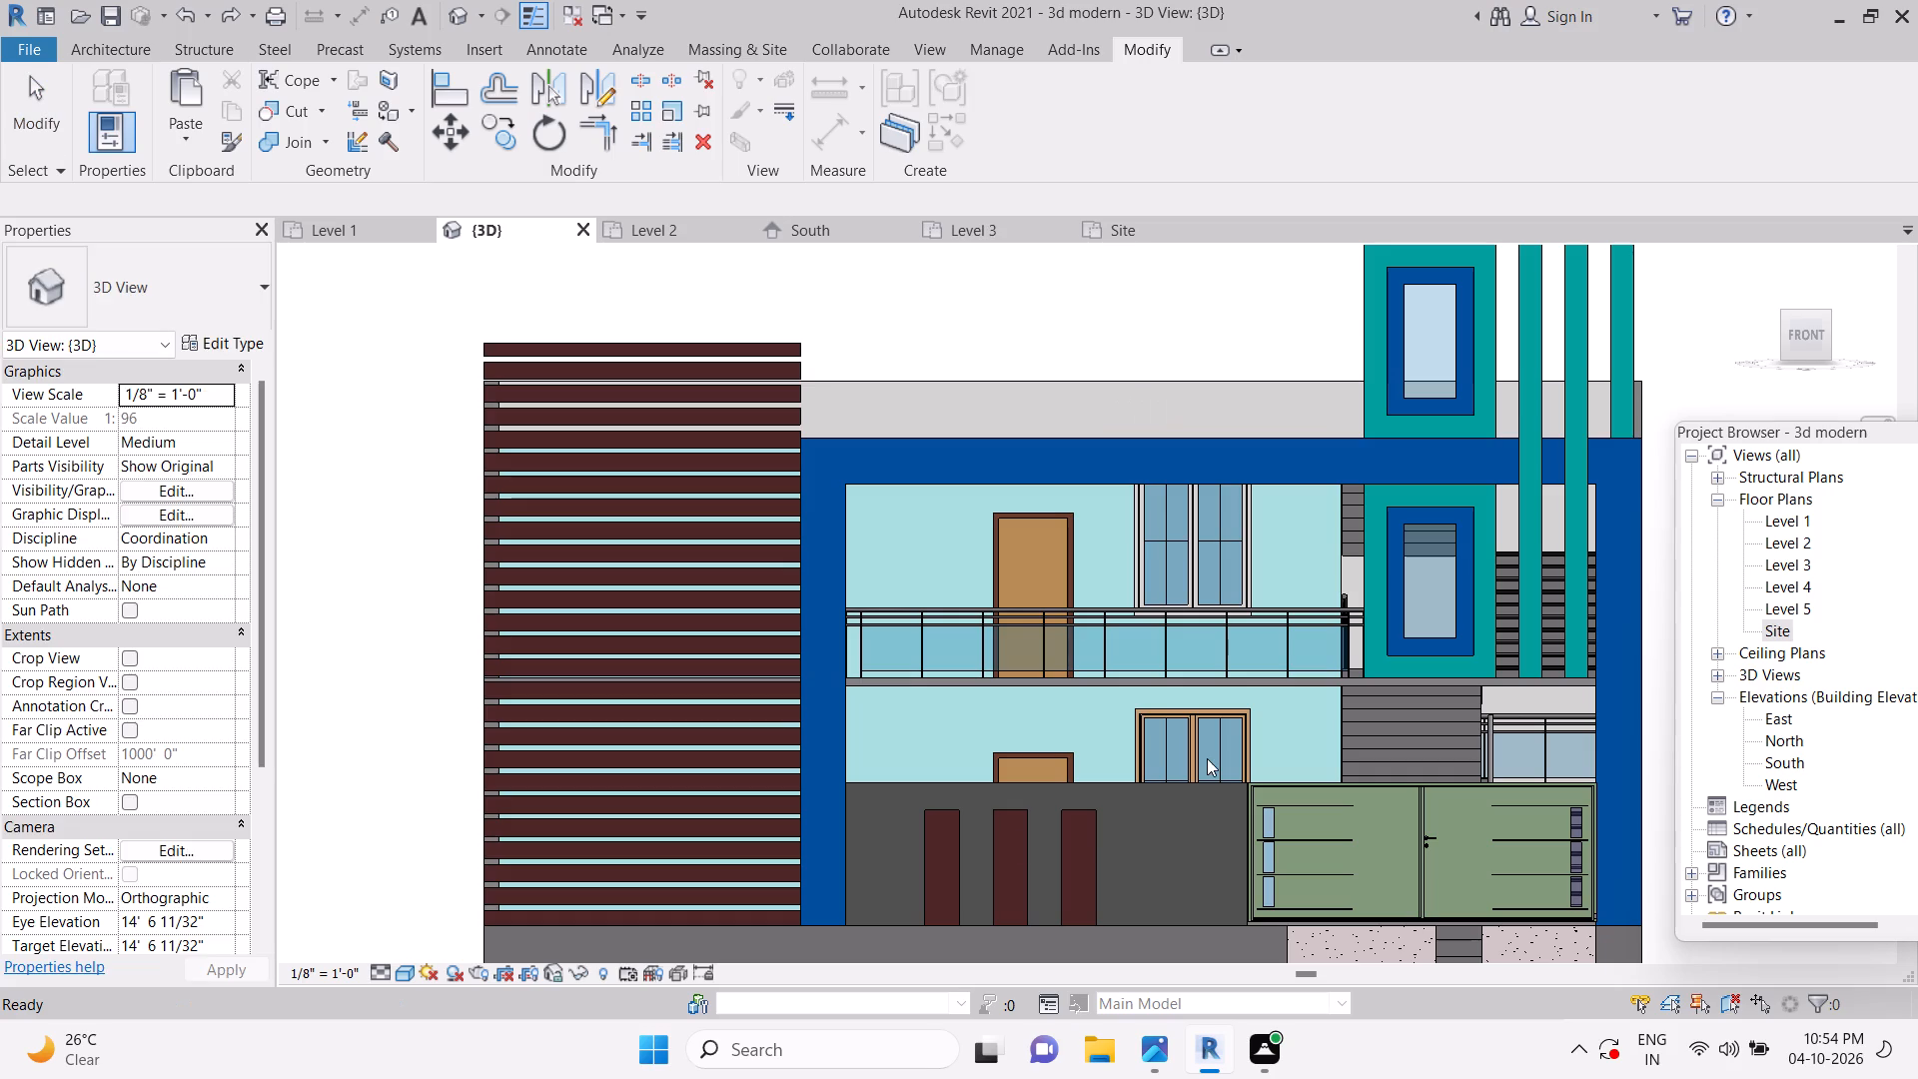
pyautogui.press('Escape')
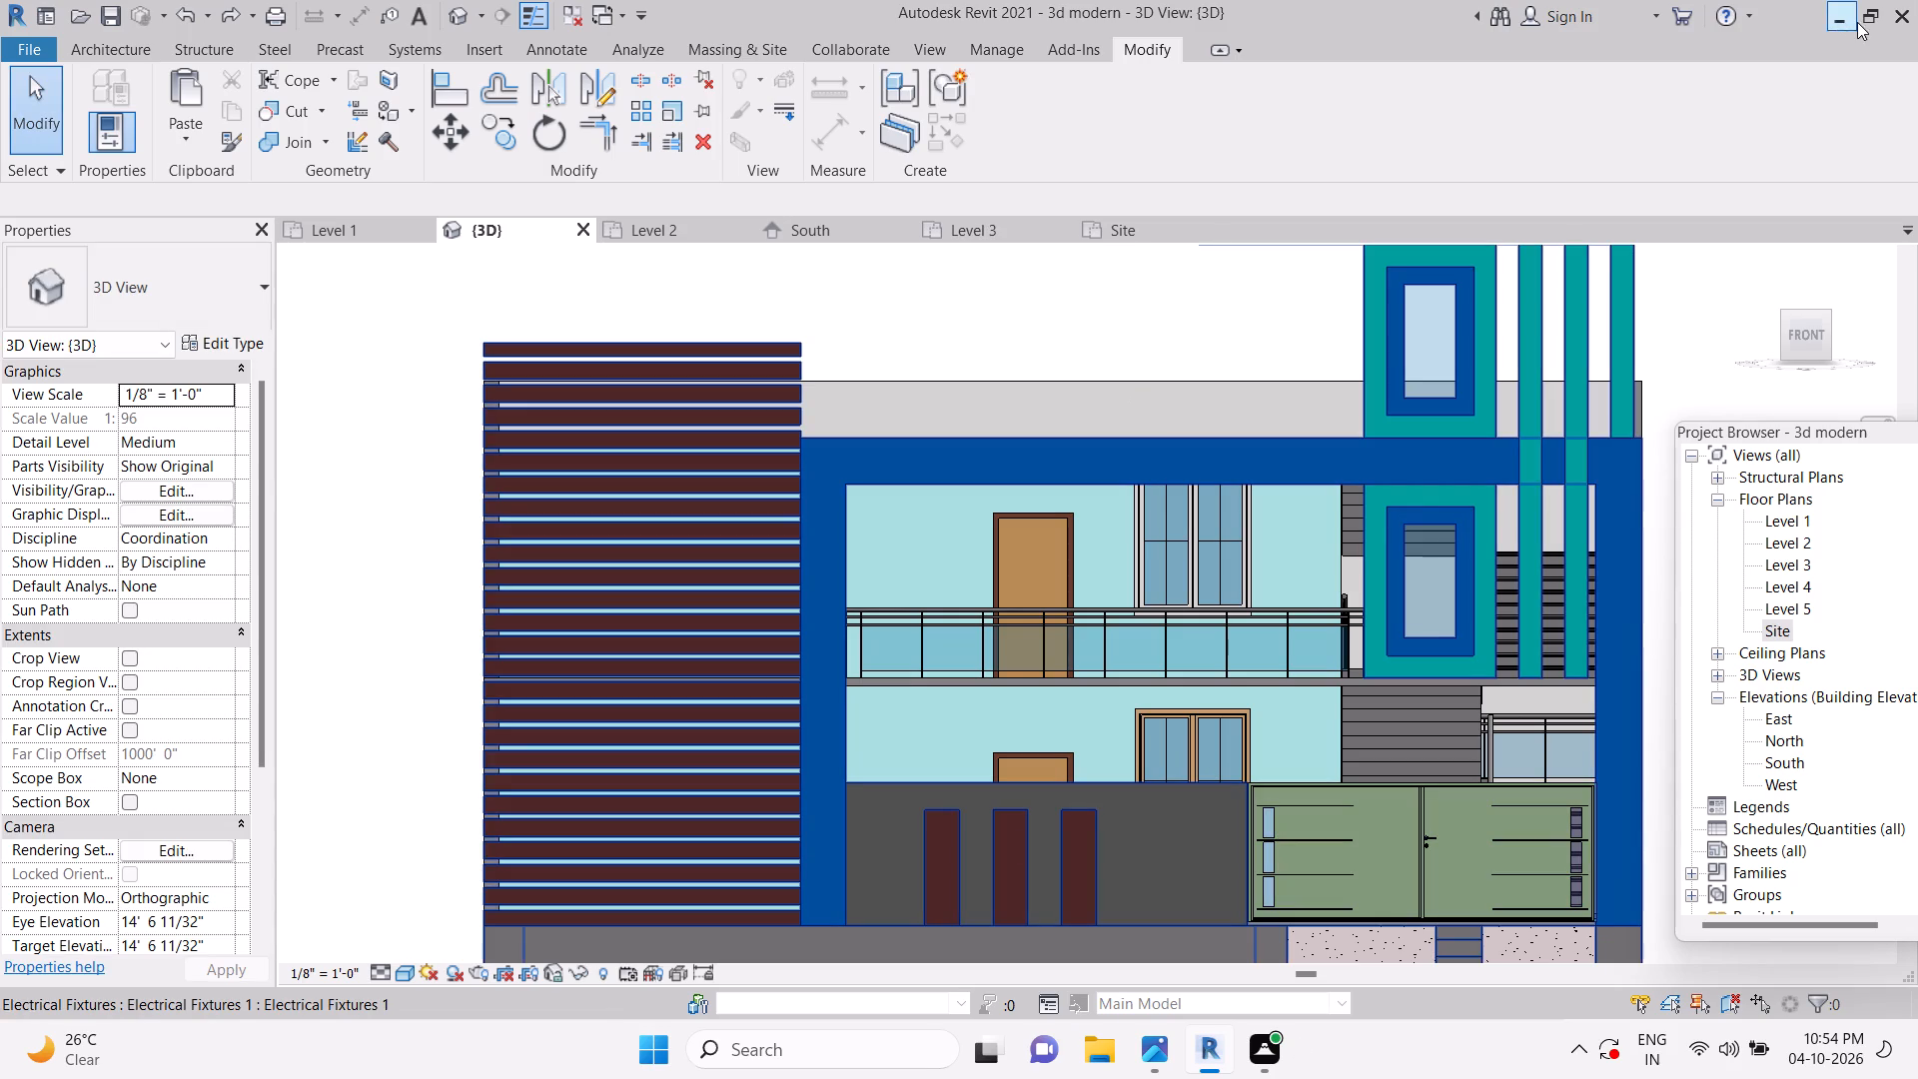
# Reduce the Revit window from full screen to a smaller floating window over the desktop.
pyautogui.click(1863, 18)
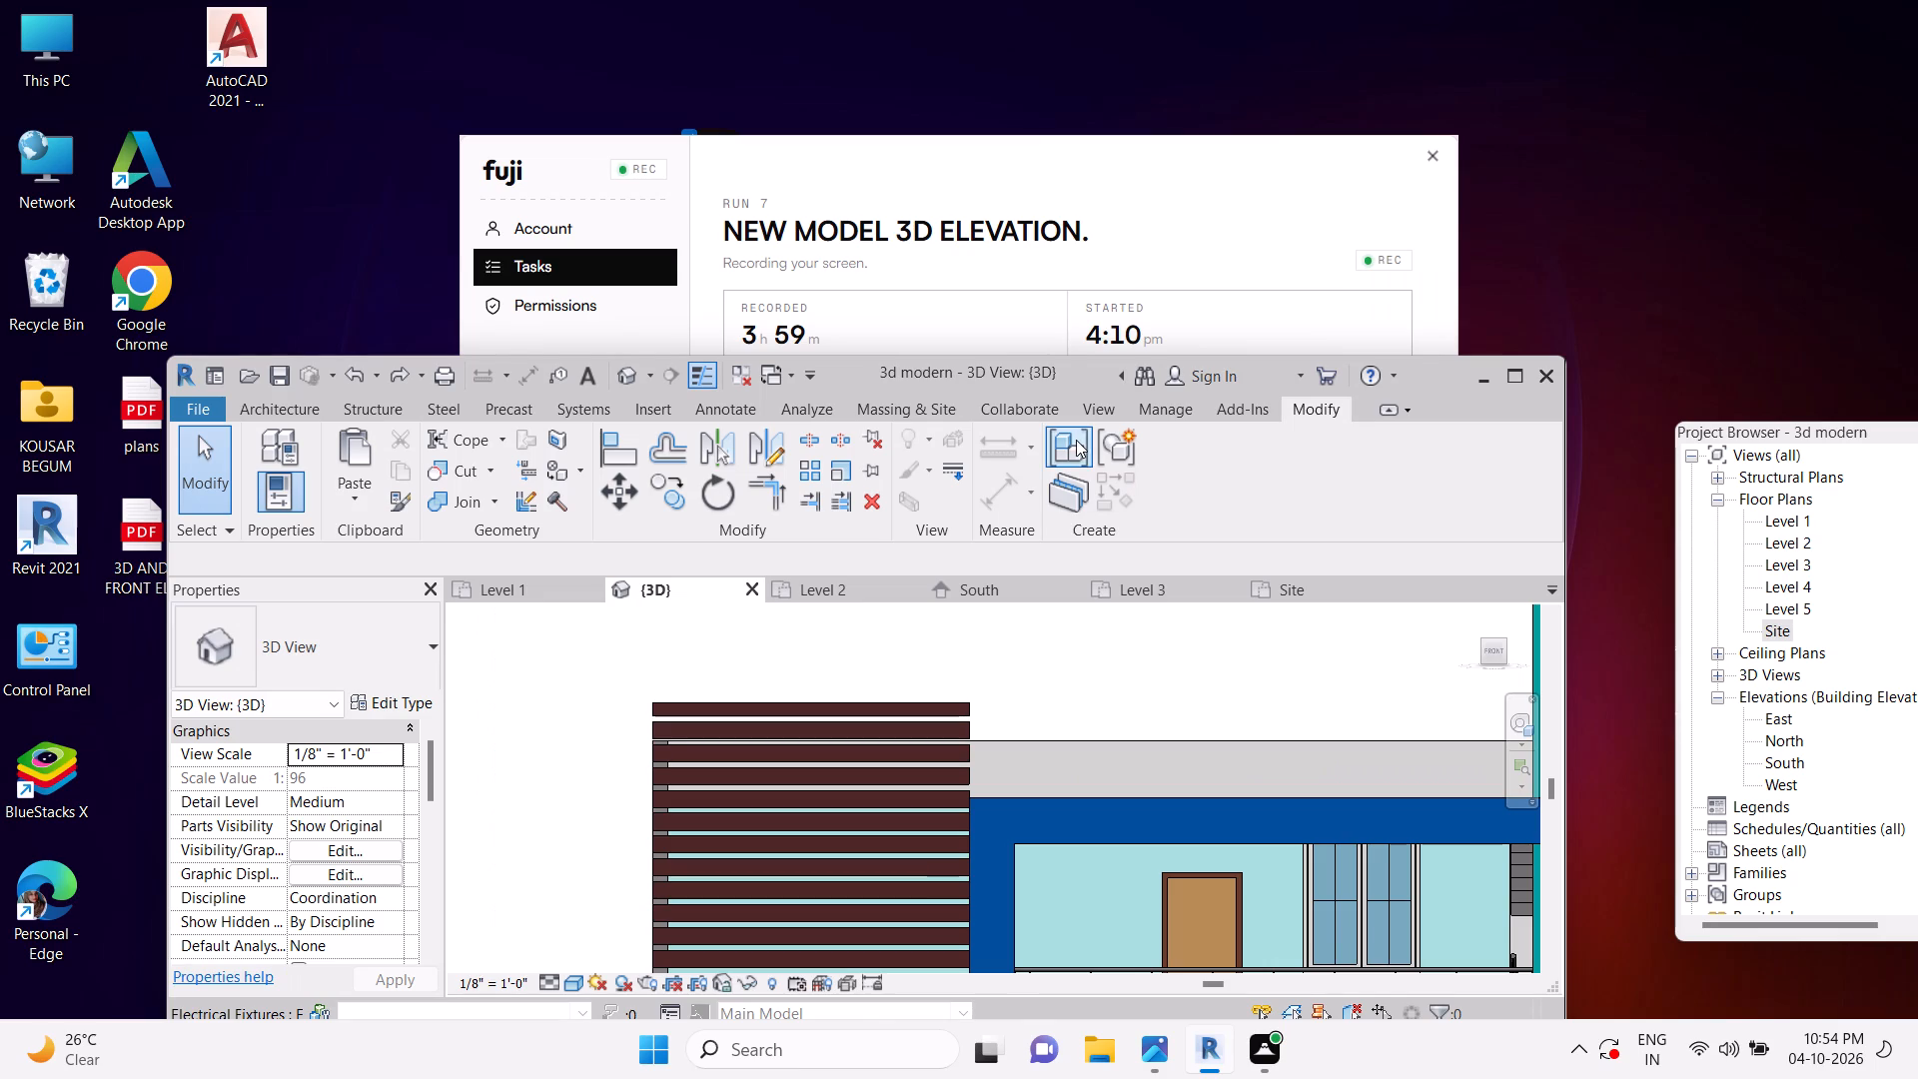
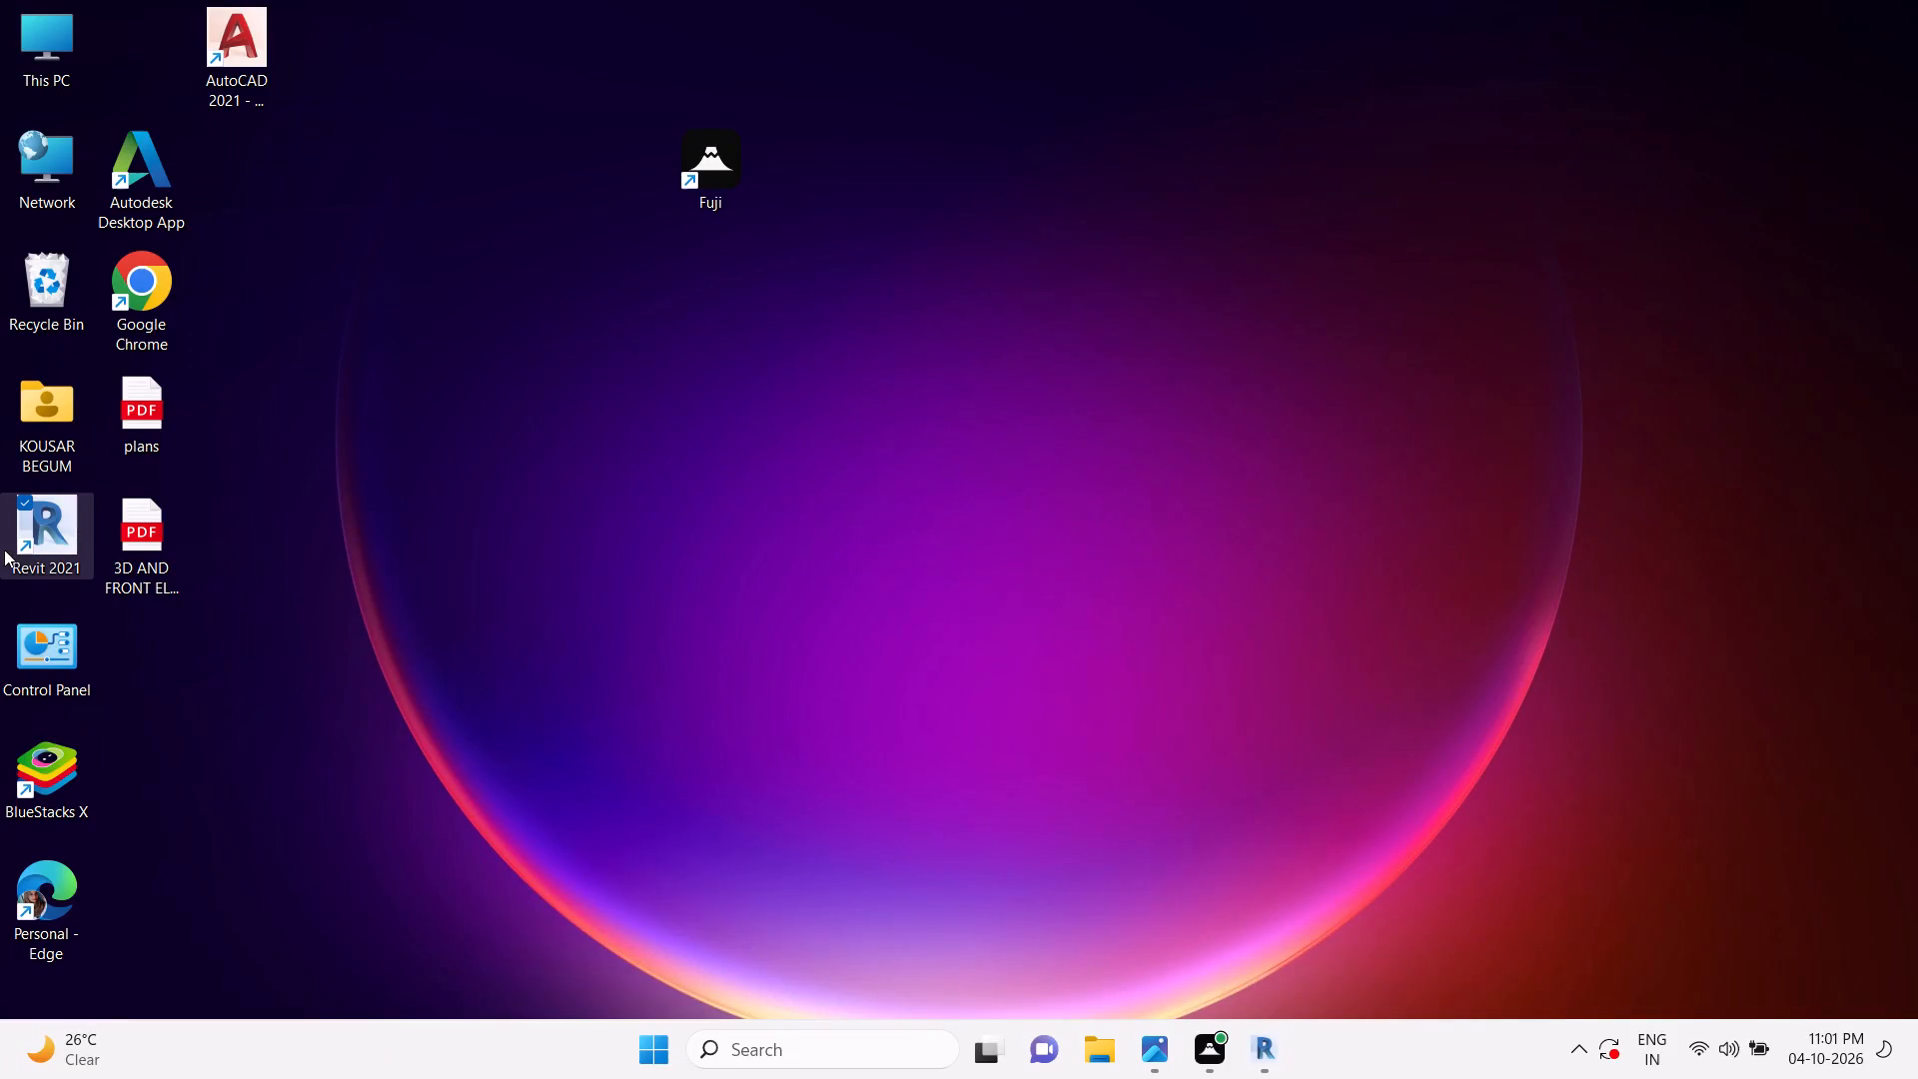
# Launch Revit 2021 from the desktop.
pyautogui.doubleClick(35, 543)
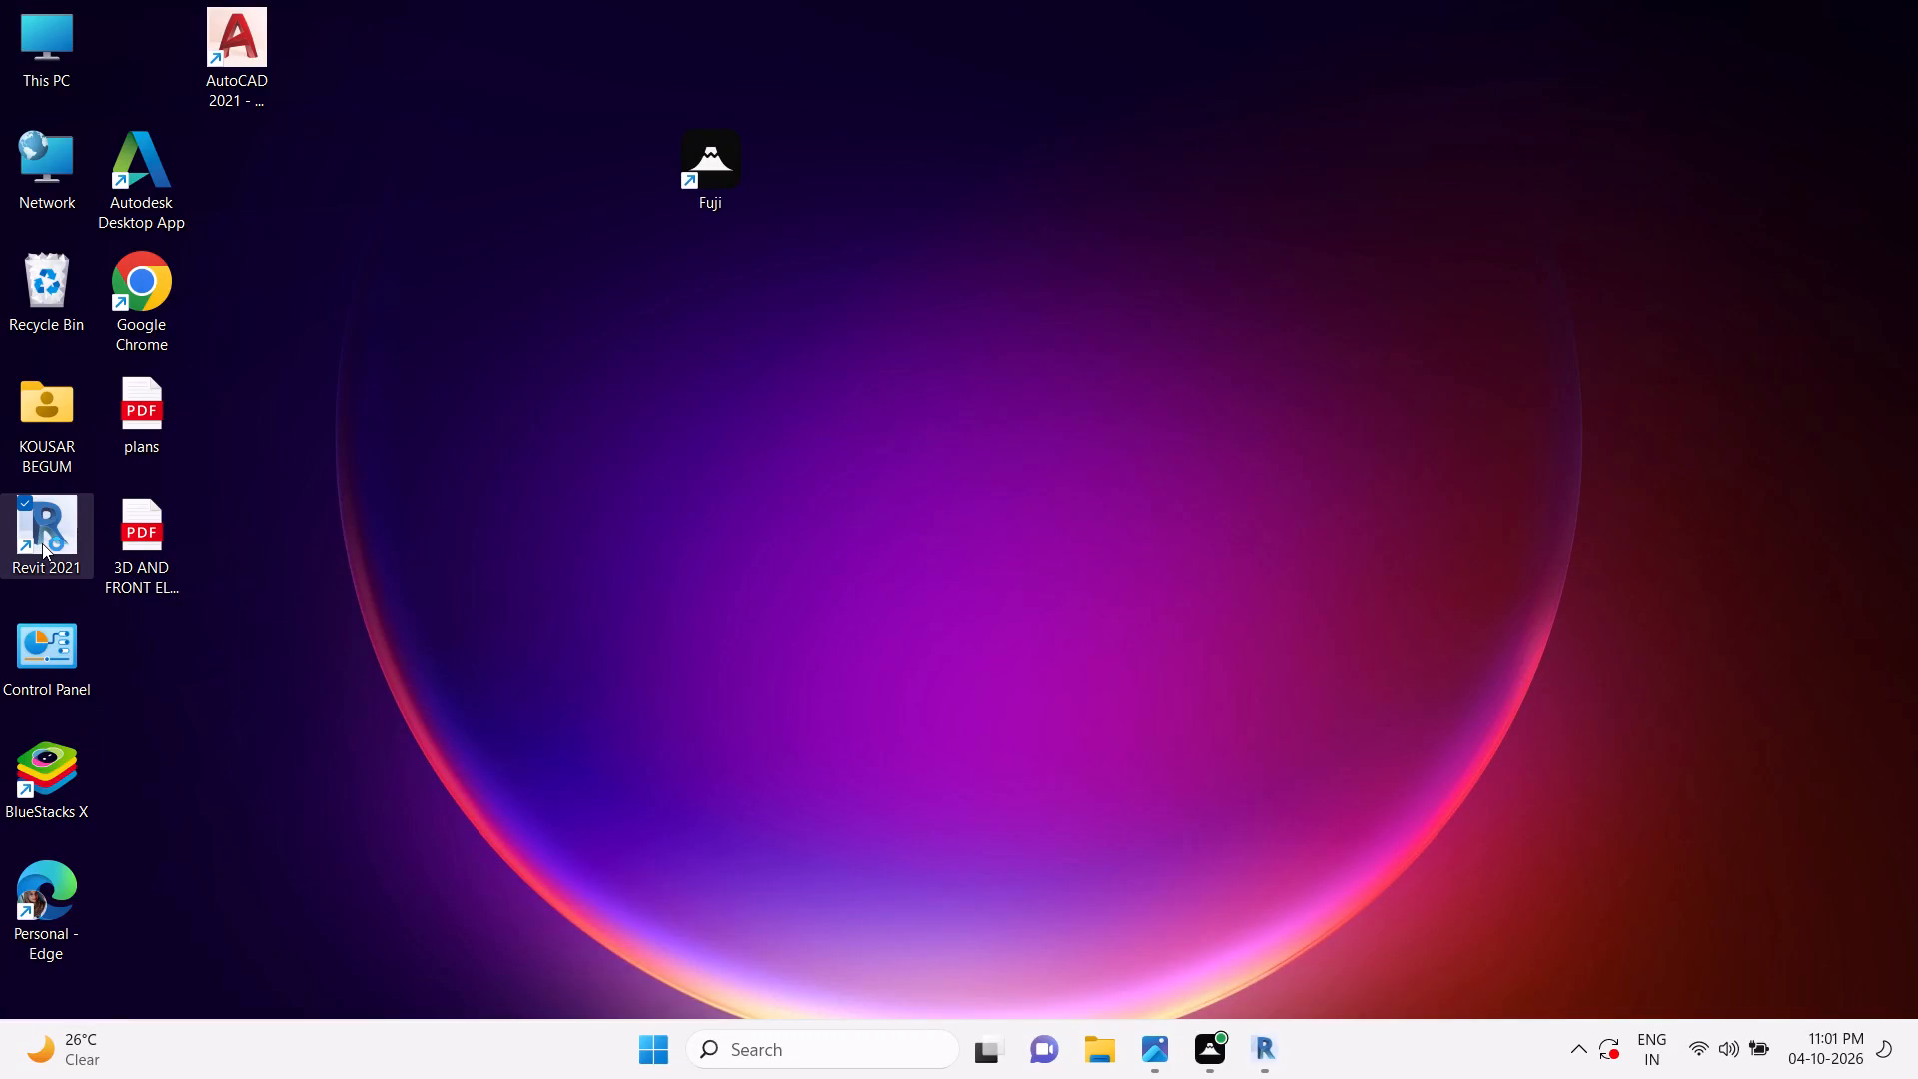
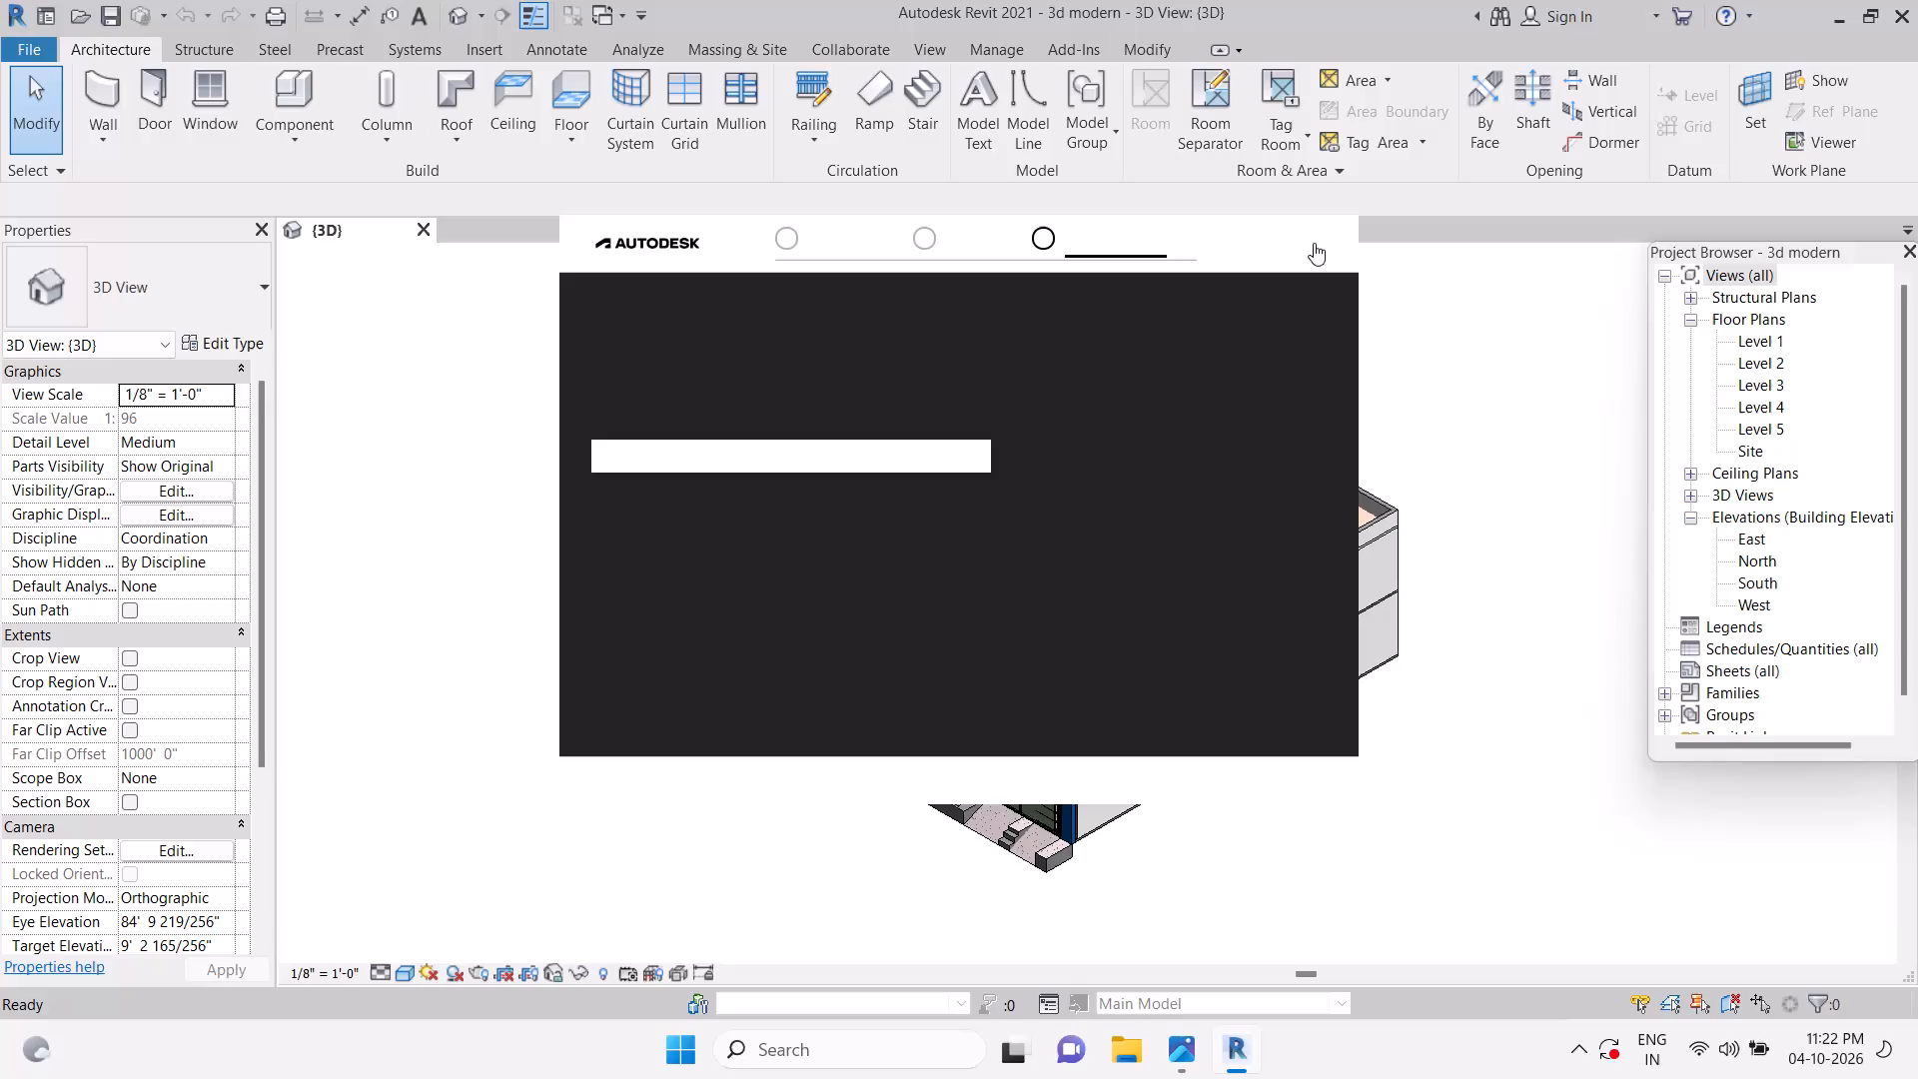
# Dismiss the Autodesk notification card covering the 3D model.
pyautogui.click(1315, 244)
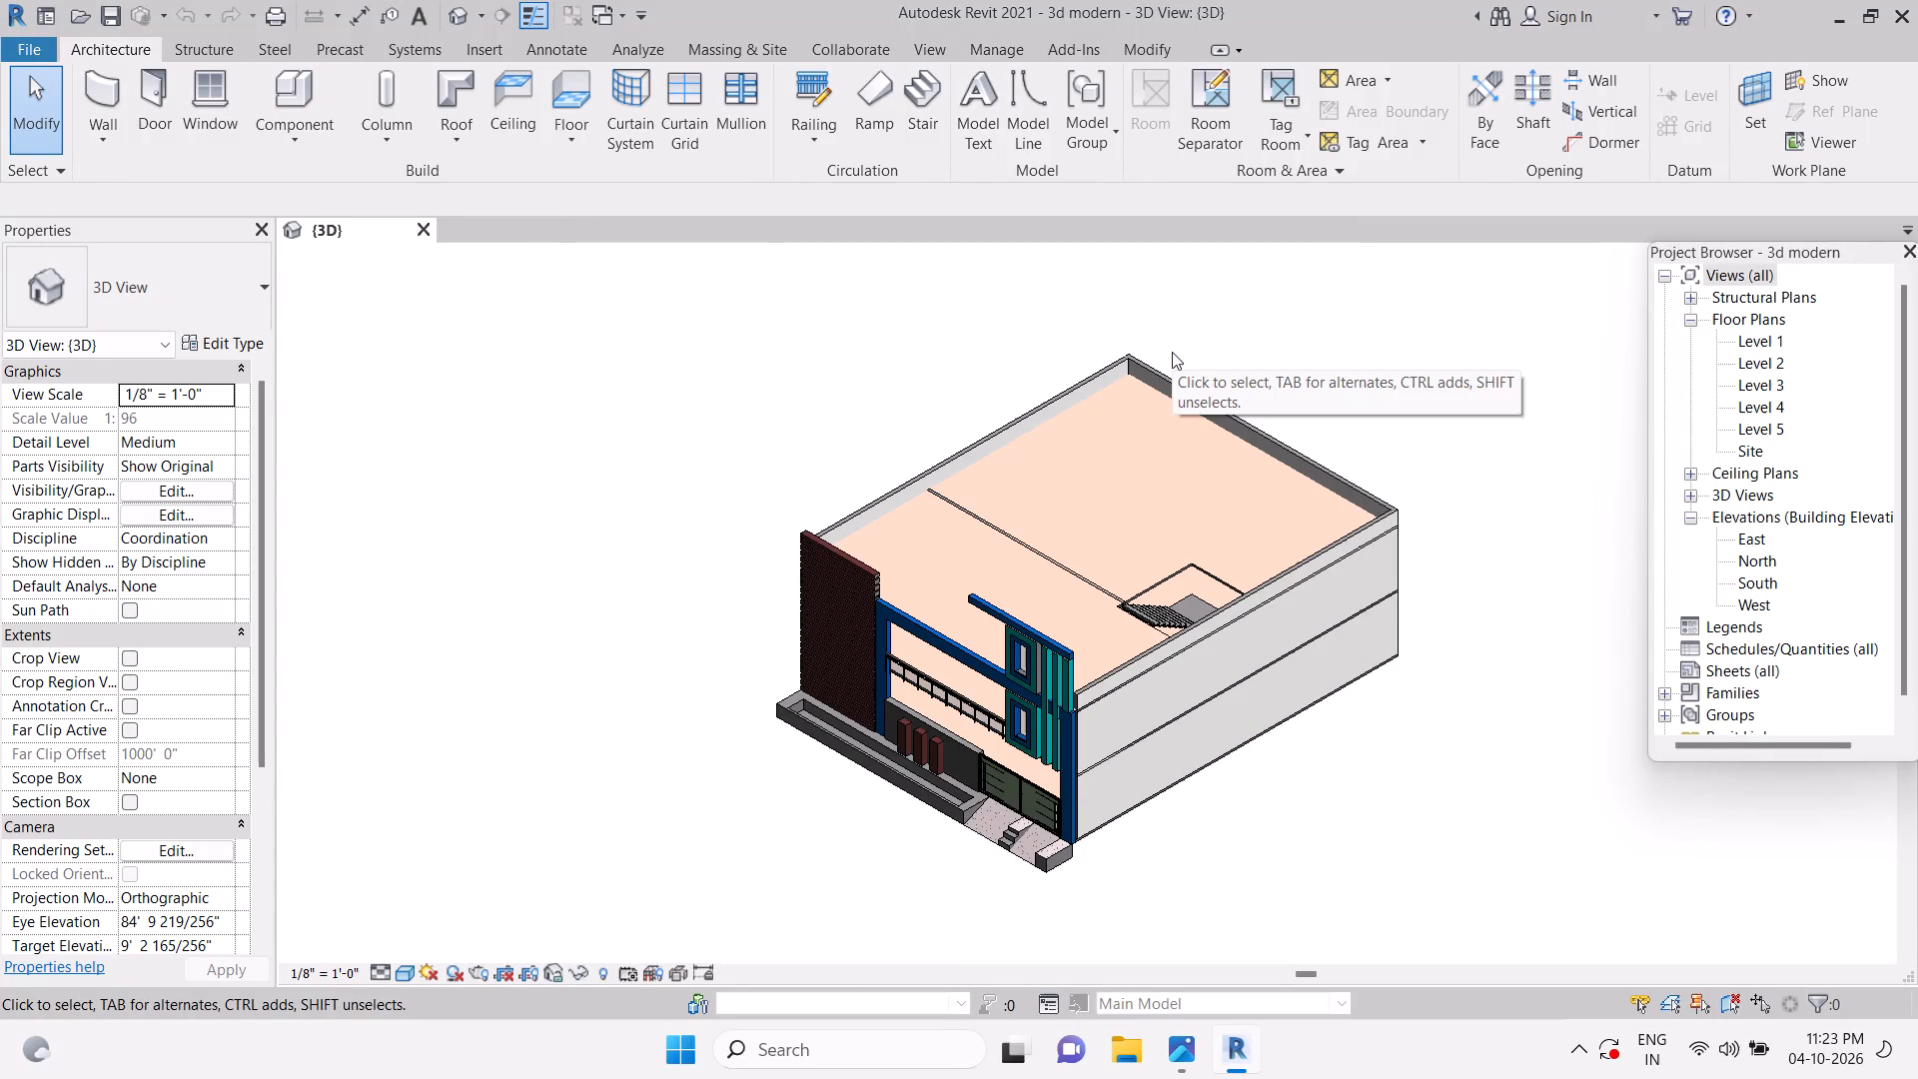
# Move the Project Browser clear of the ViewCube and turn the 3D view to the front of the house.
pyautogui.click(460, 21)
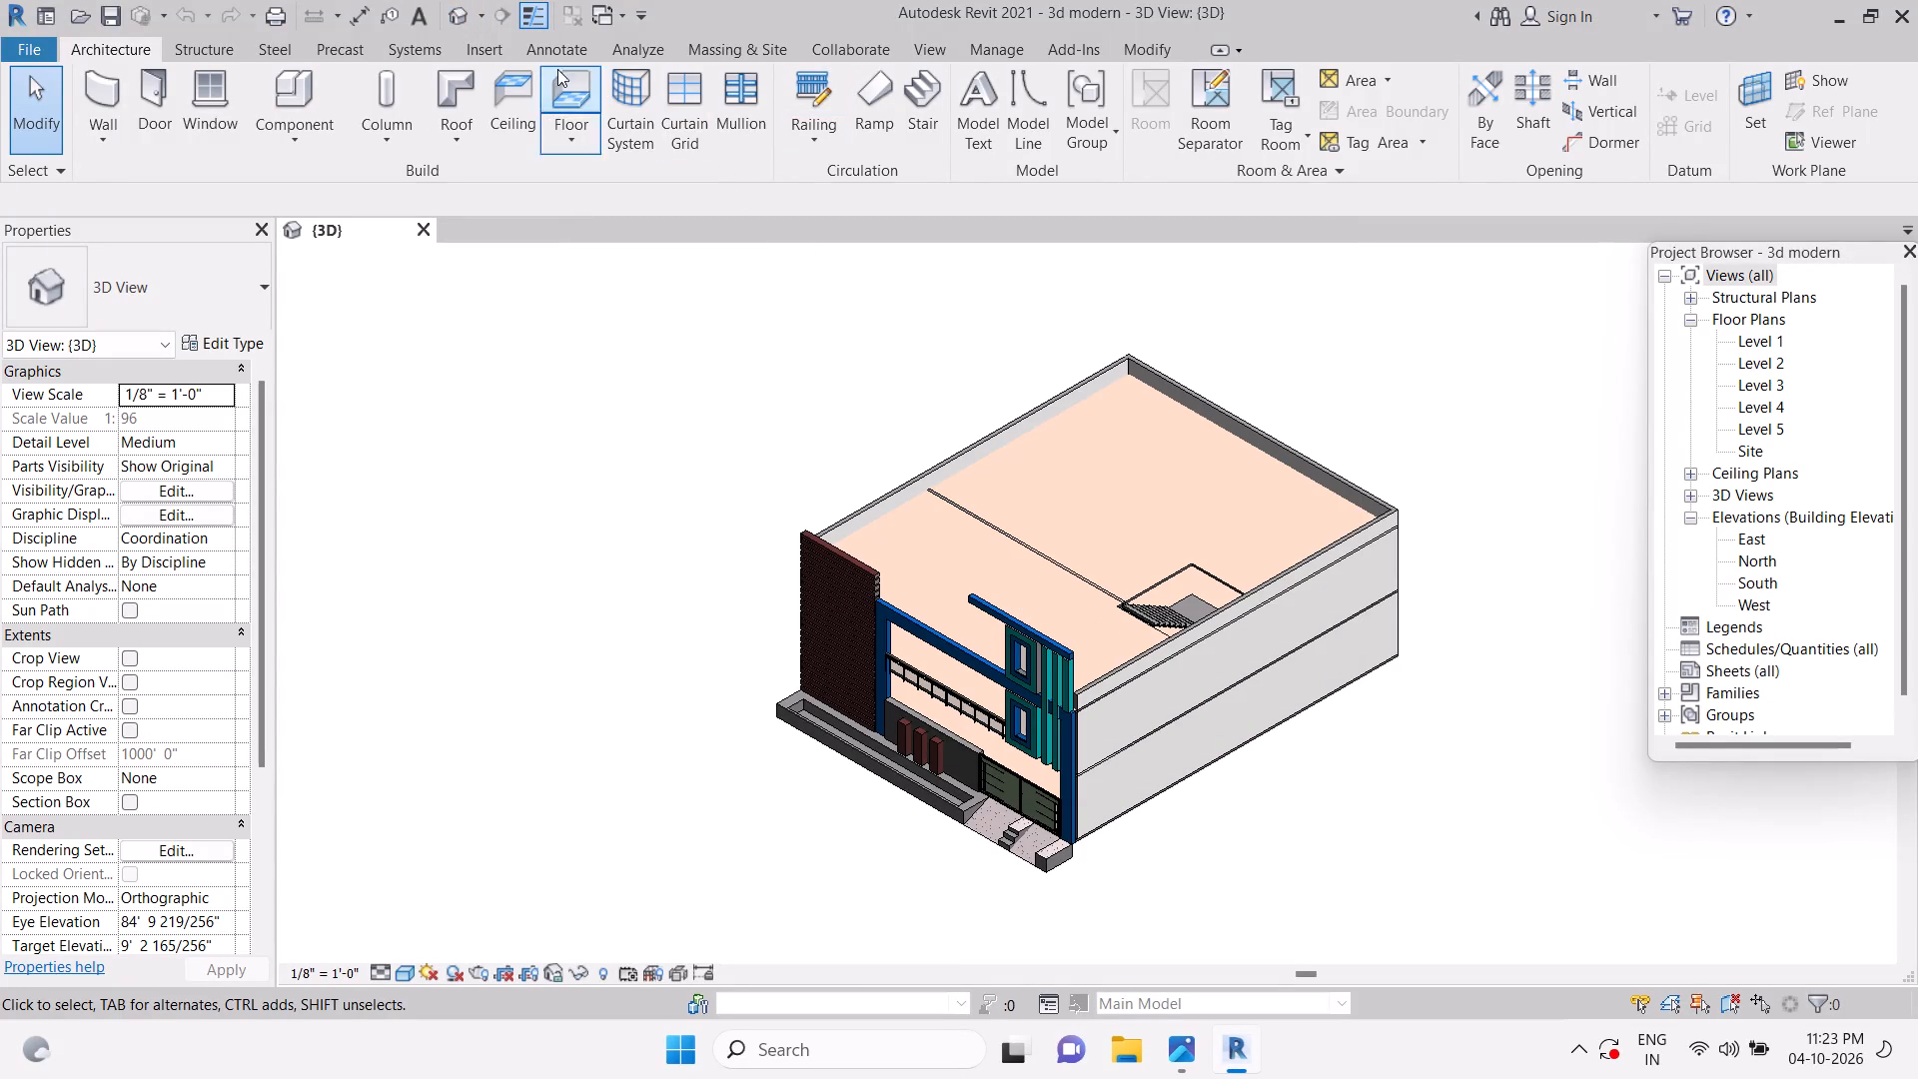
pyautogui.doubleClick(457, 23)
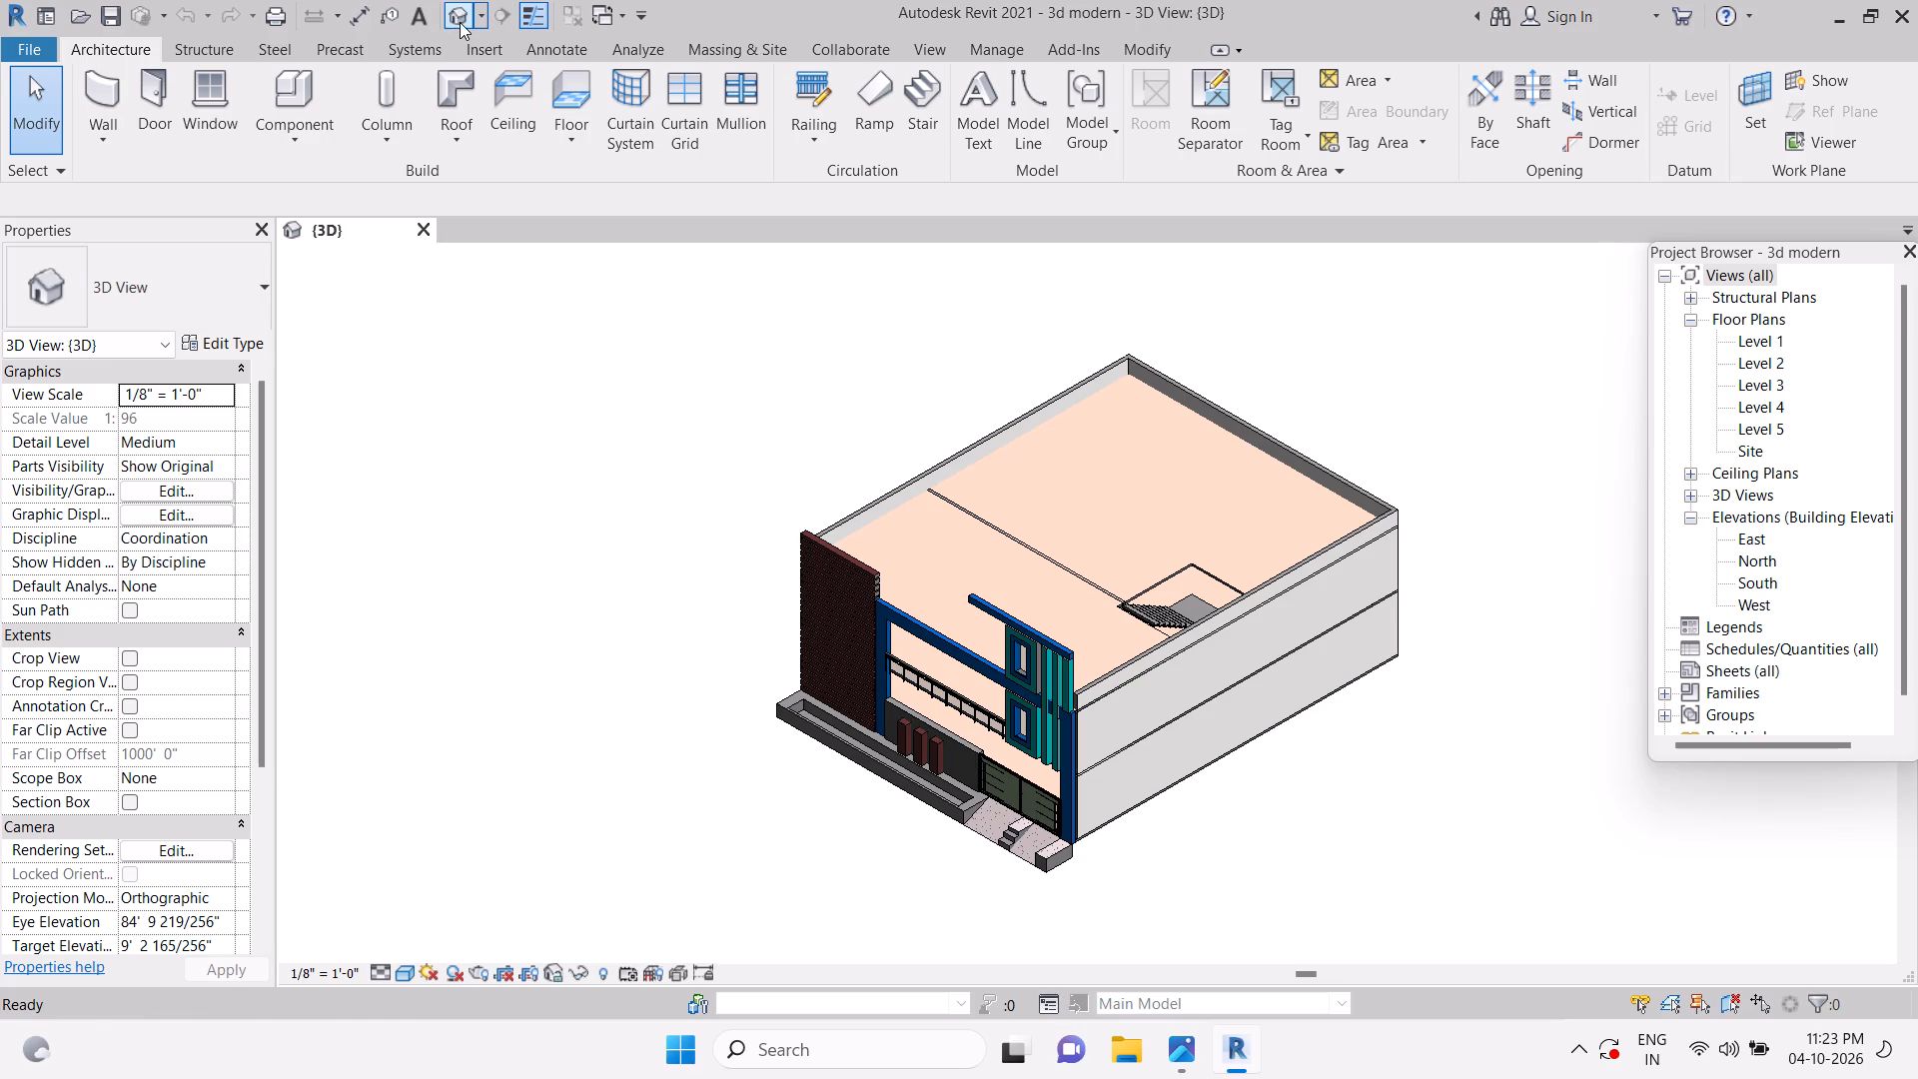
pyautogui.click(460, 21)
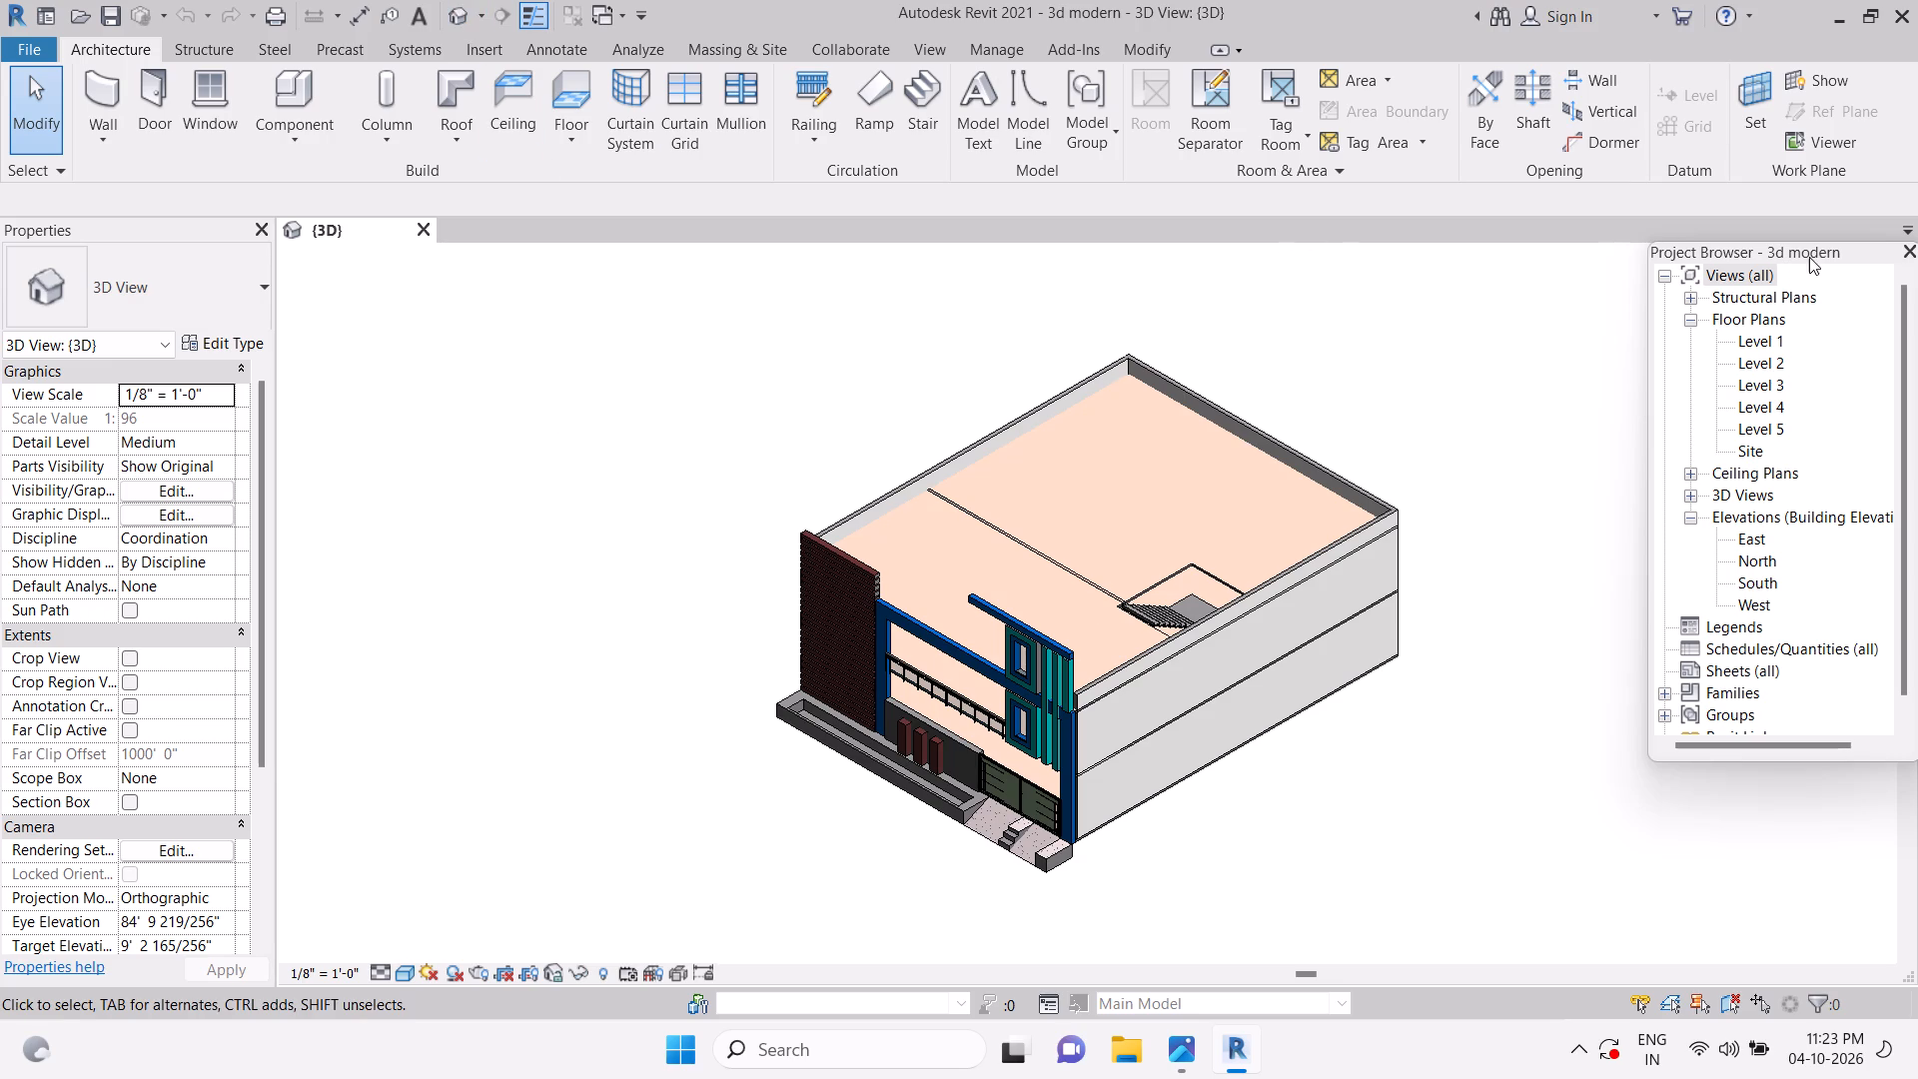
pyautogui.moveTo(1809, 256); pyautogui.dragTo(1815, 371)
pyautogui.click(1789, 346)
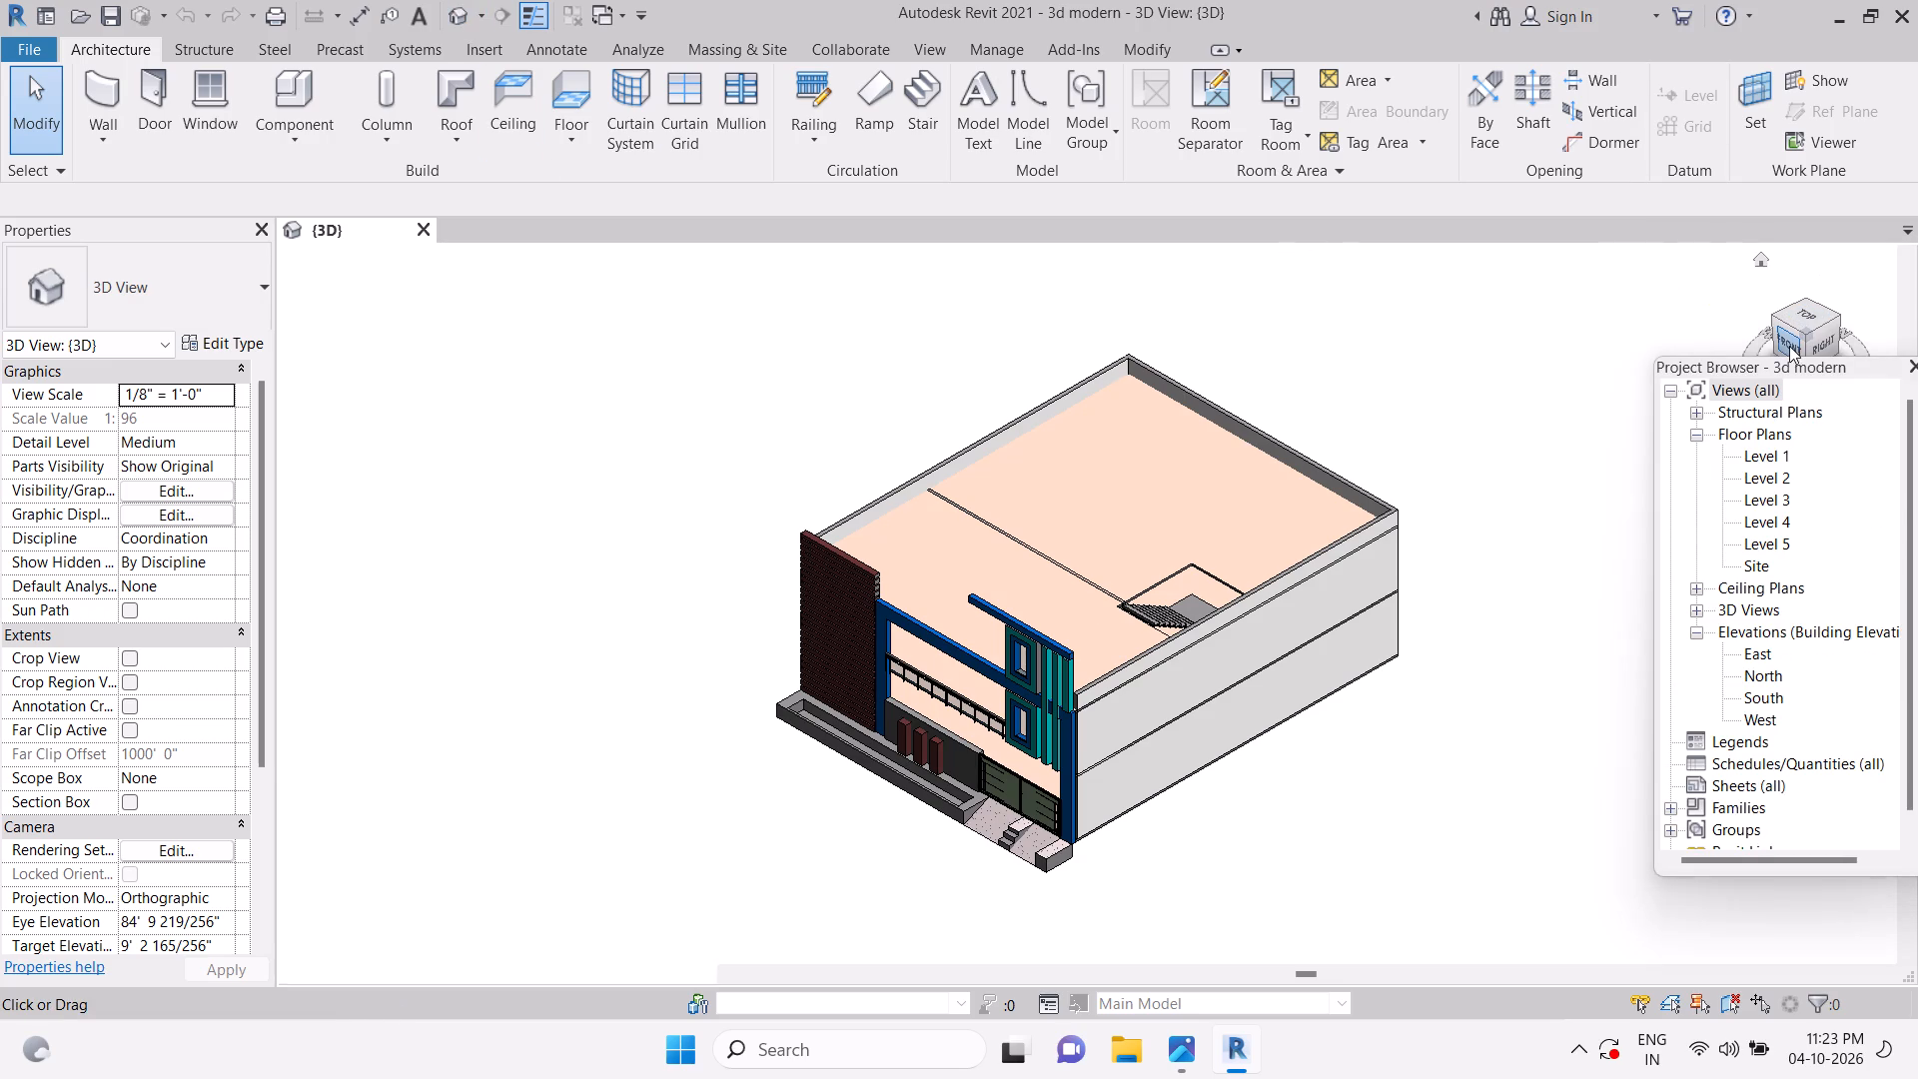
pyautogui.moveTo(1375, 576); pyautogui.dragTo(1332, 577, button='middle')
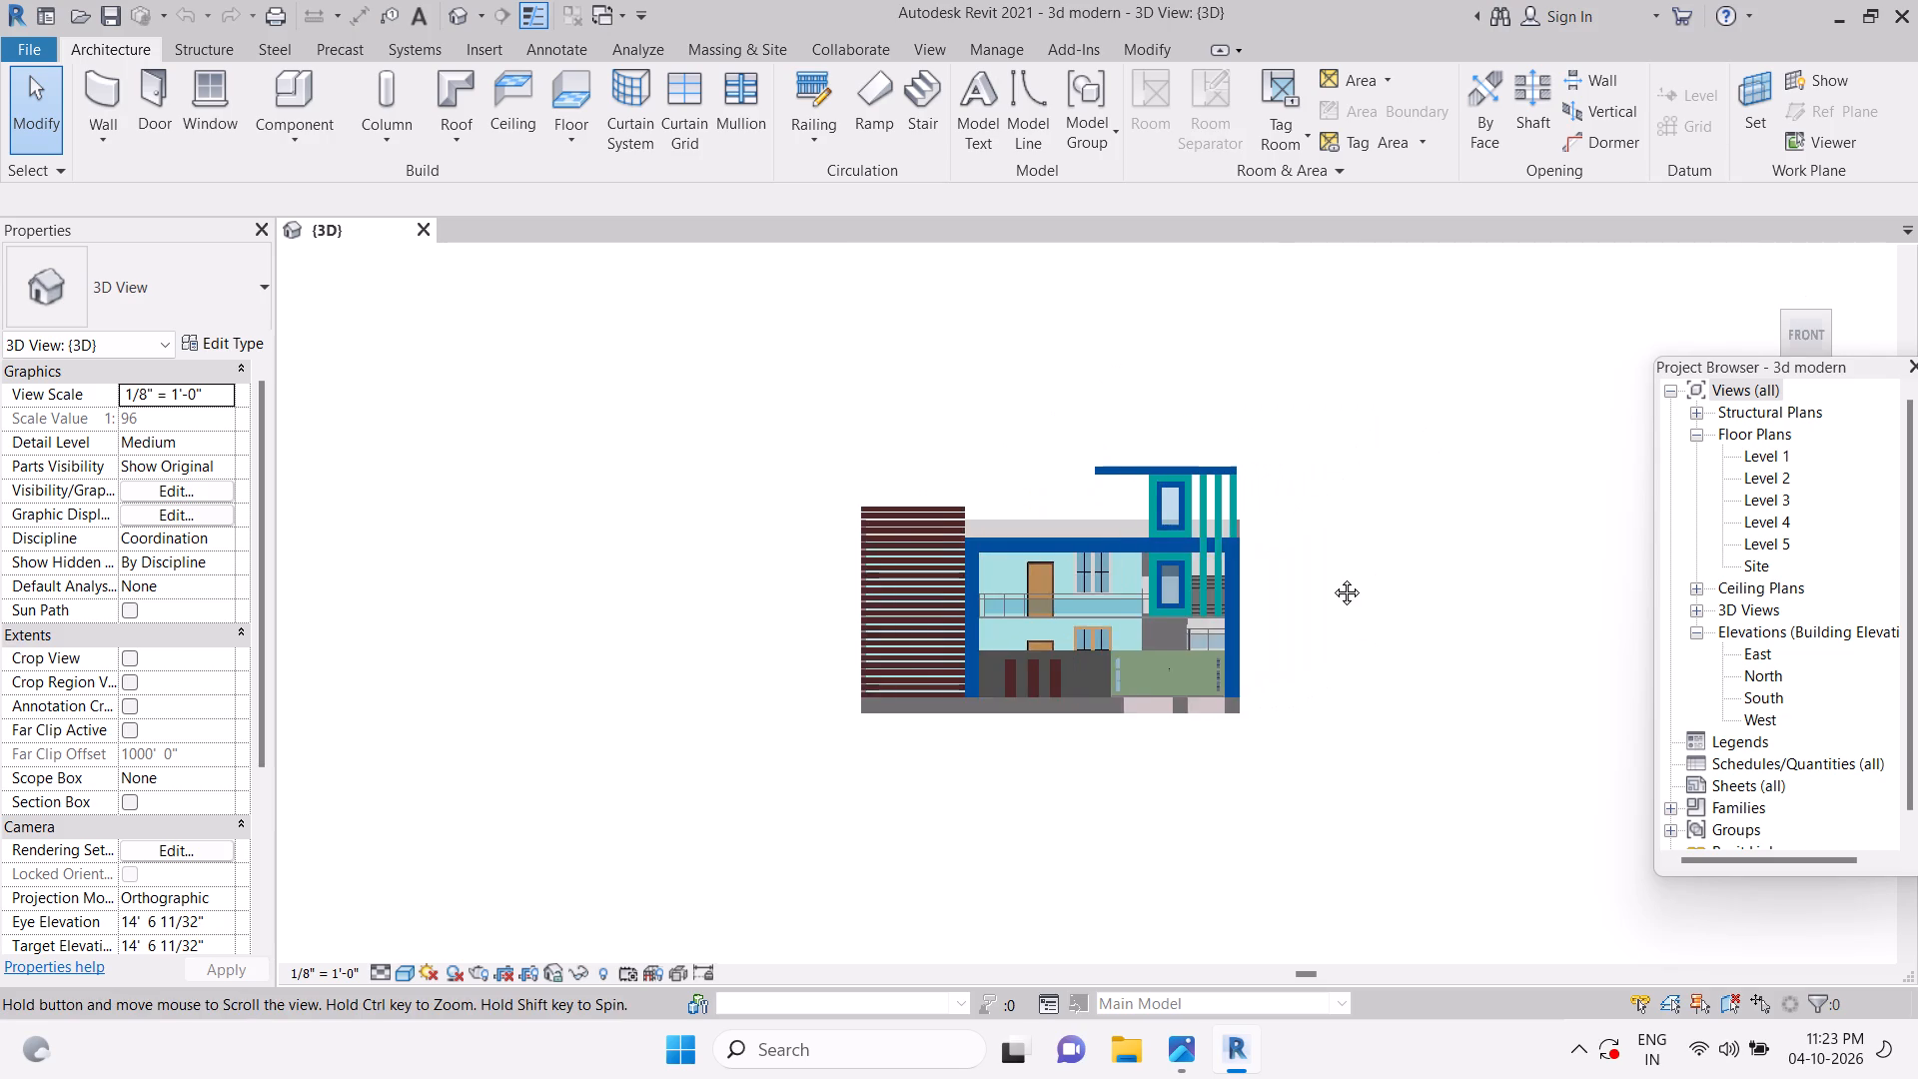
pyautogui.moveTo(1332, 577); pyautogui.dragTo(1327, 575, button='middle')
# Open the East, North and South building elevations in turn, ending on South.
pyautogui.doubleClick(1765, 652)
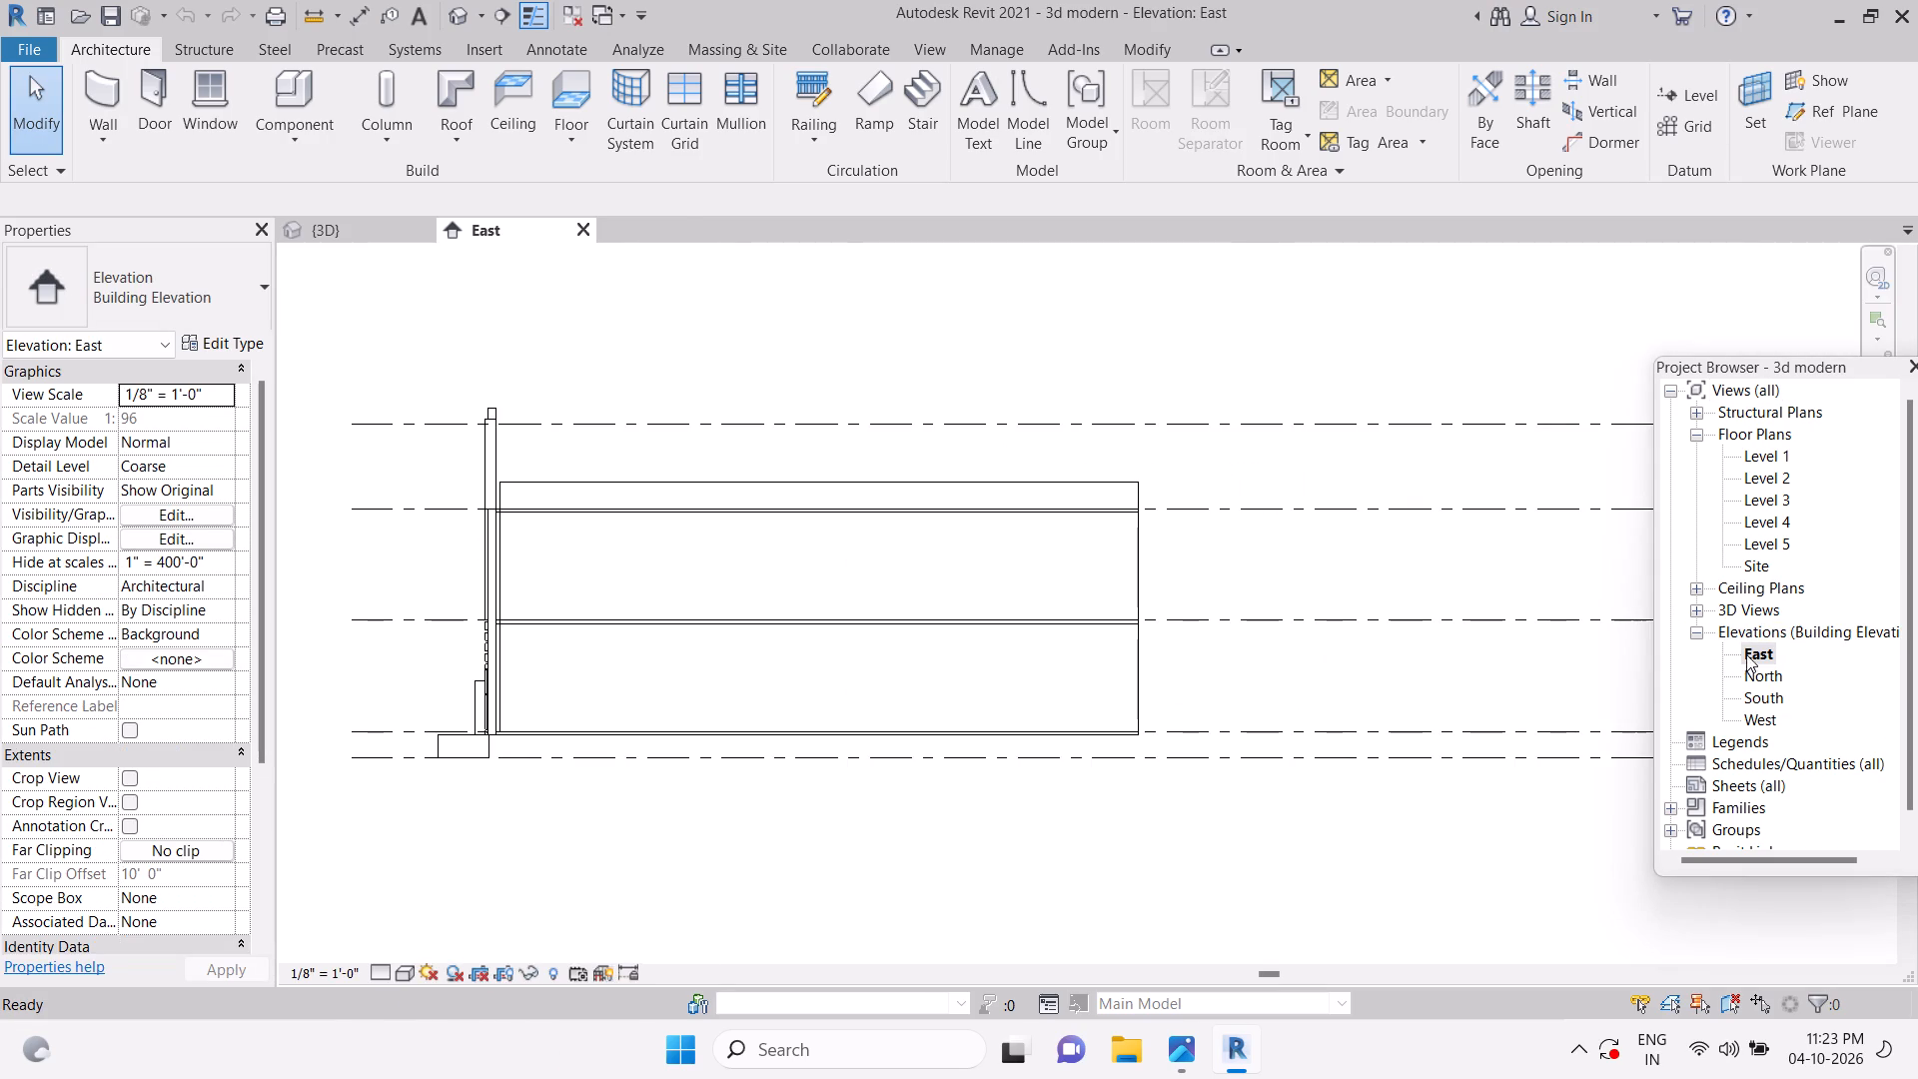
pyautogui.doubleClick(1752, 678)
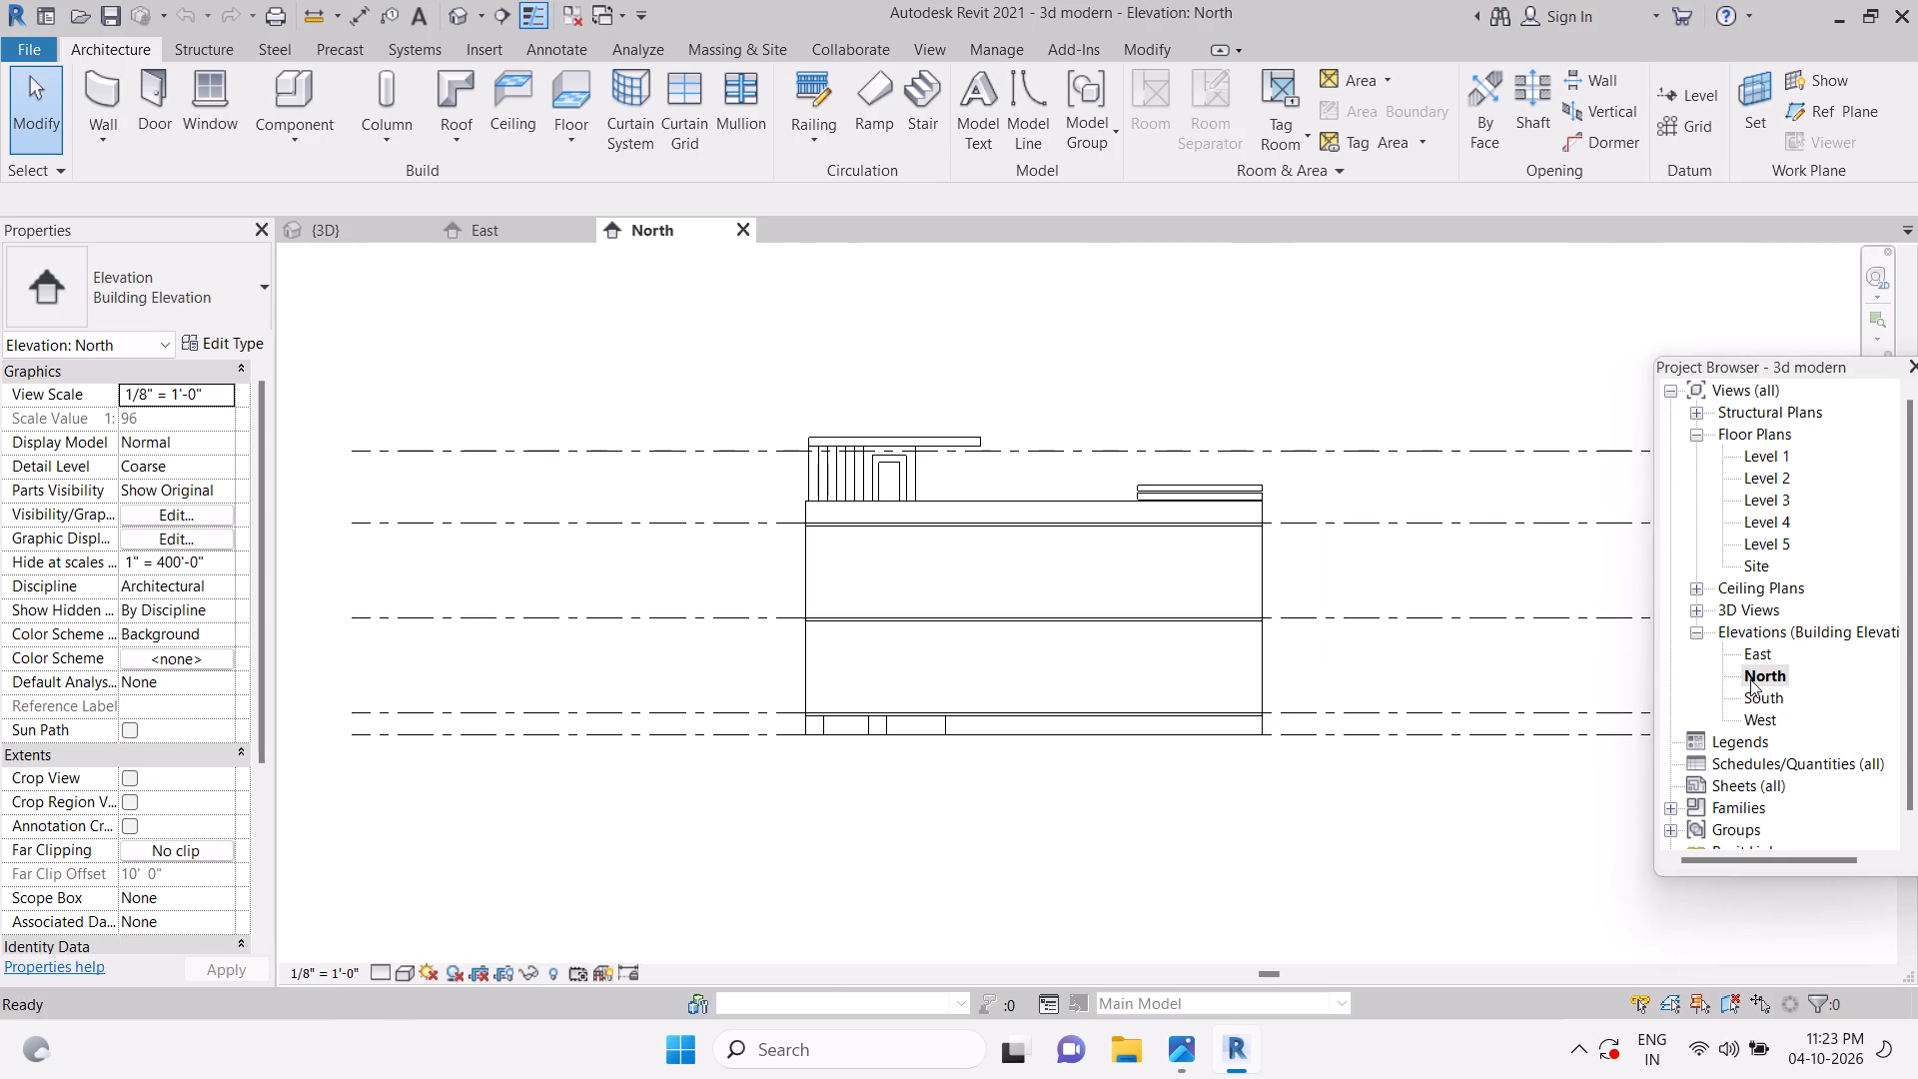
pyautogui.doubleClick(1758, 692)
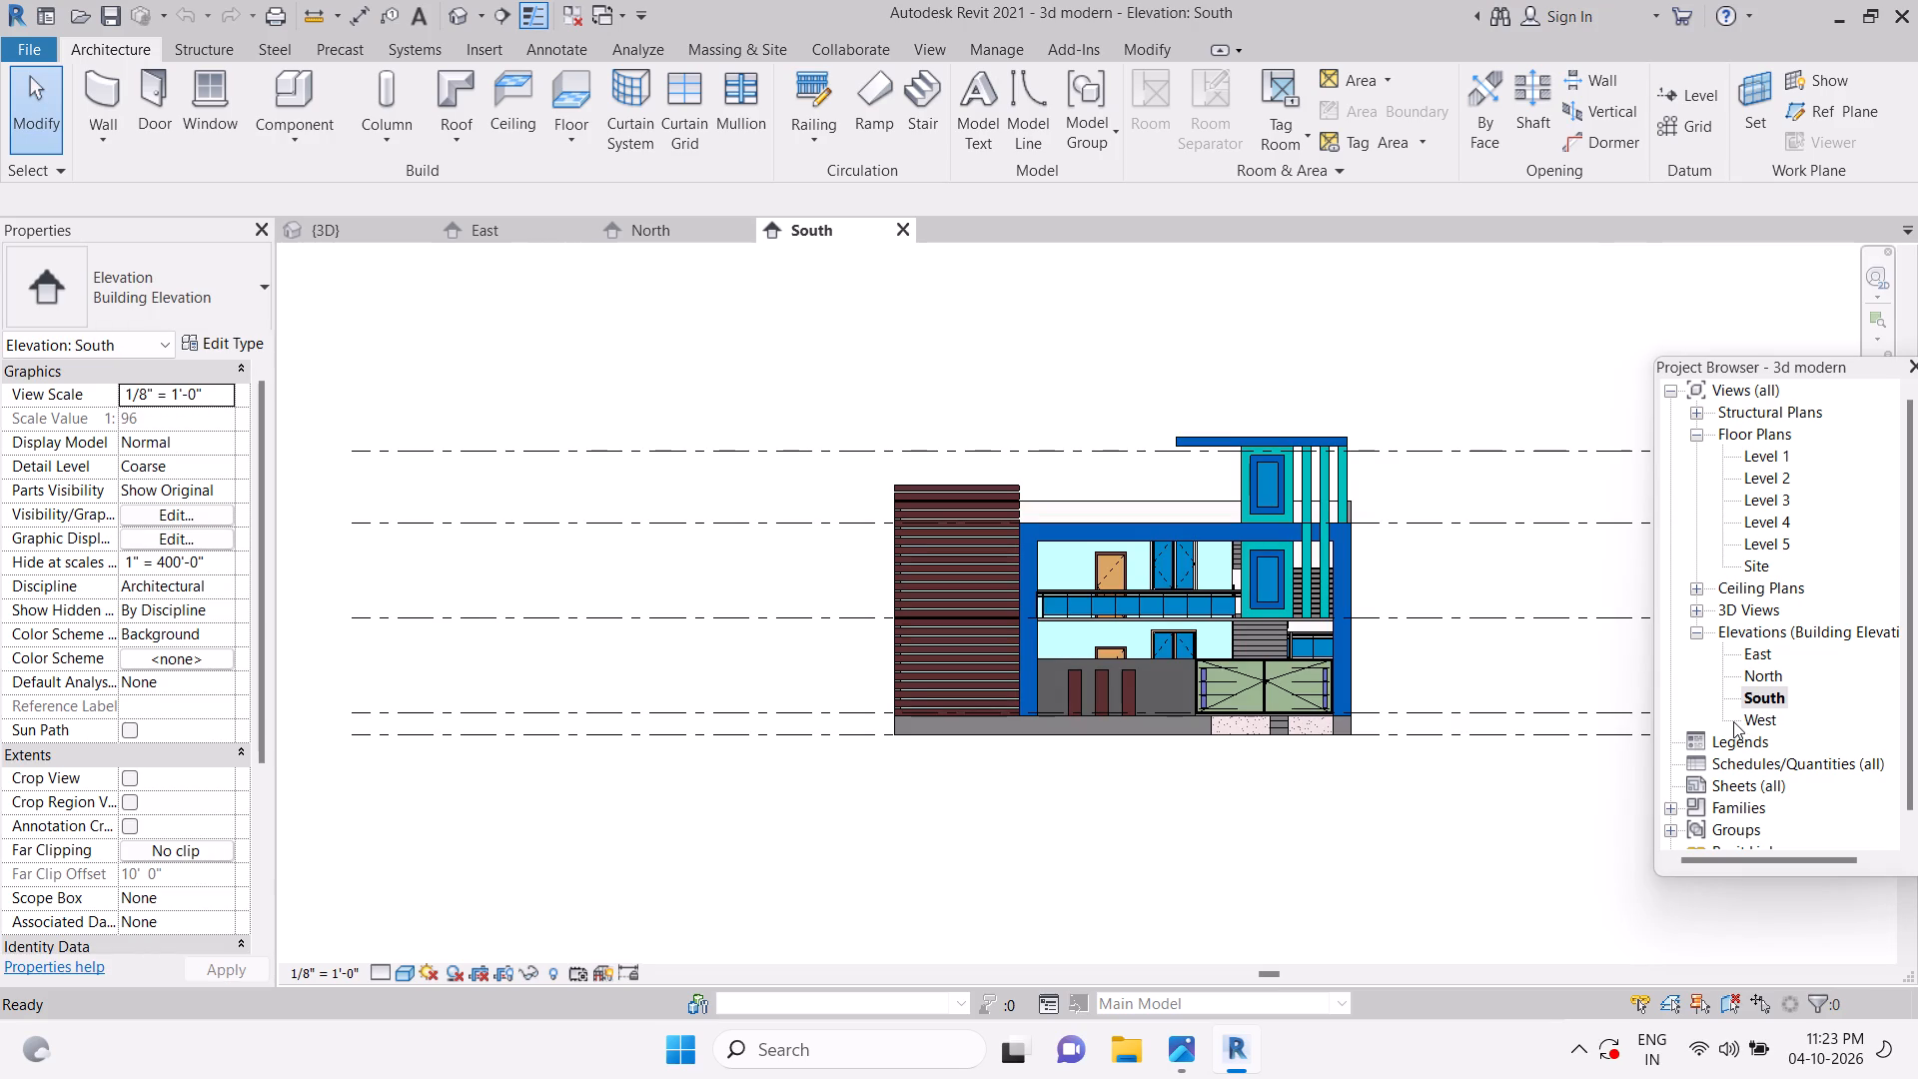
# Hide the Levels annotation category in the South elevation through its visibility/graphic overrides.
pyautogui.write('vv')
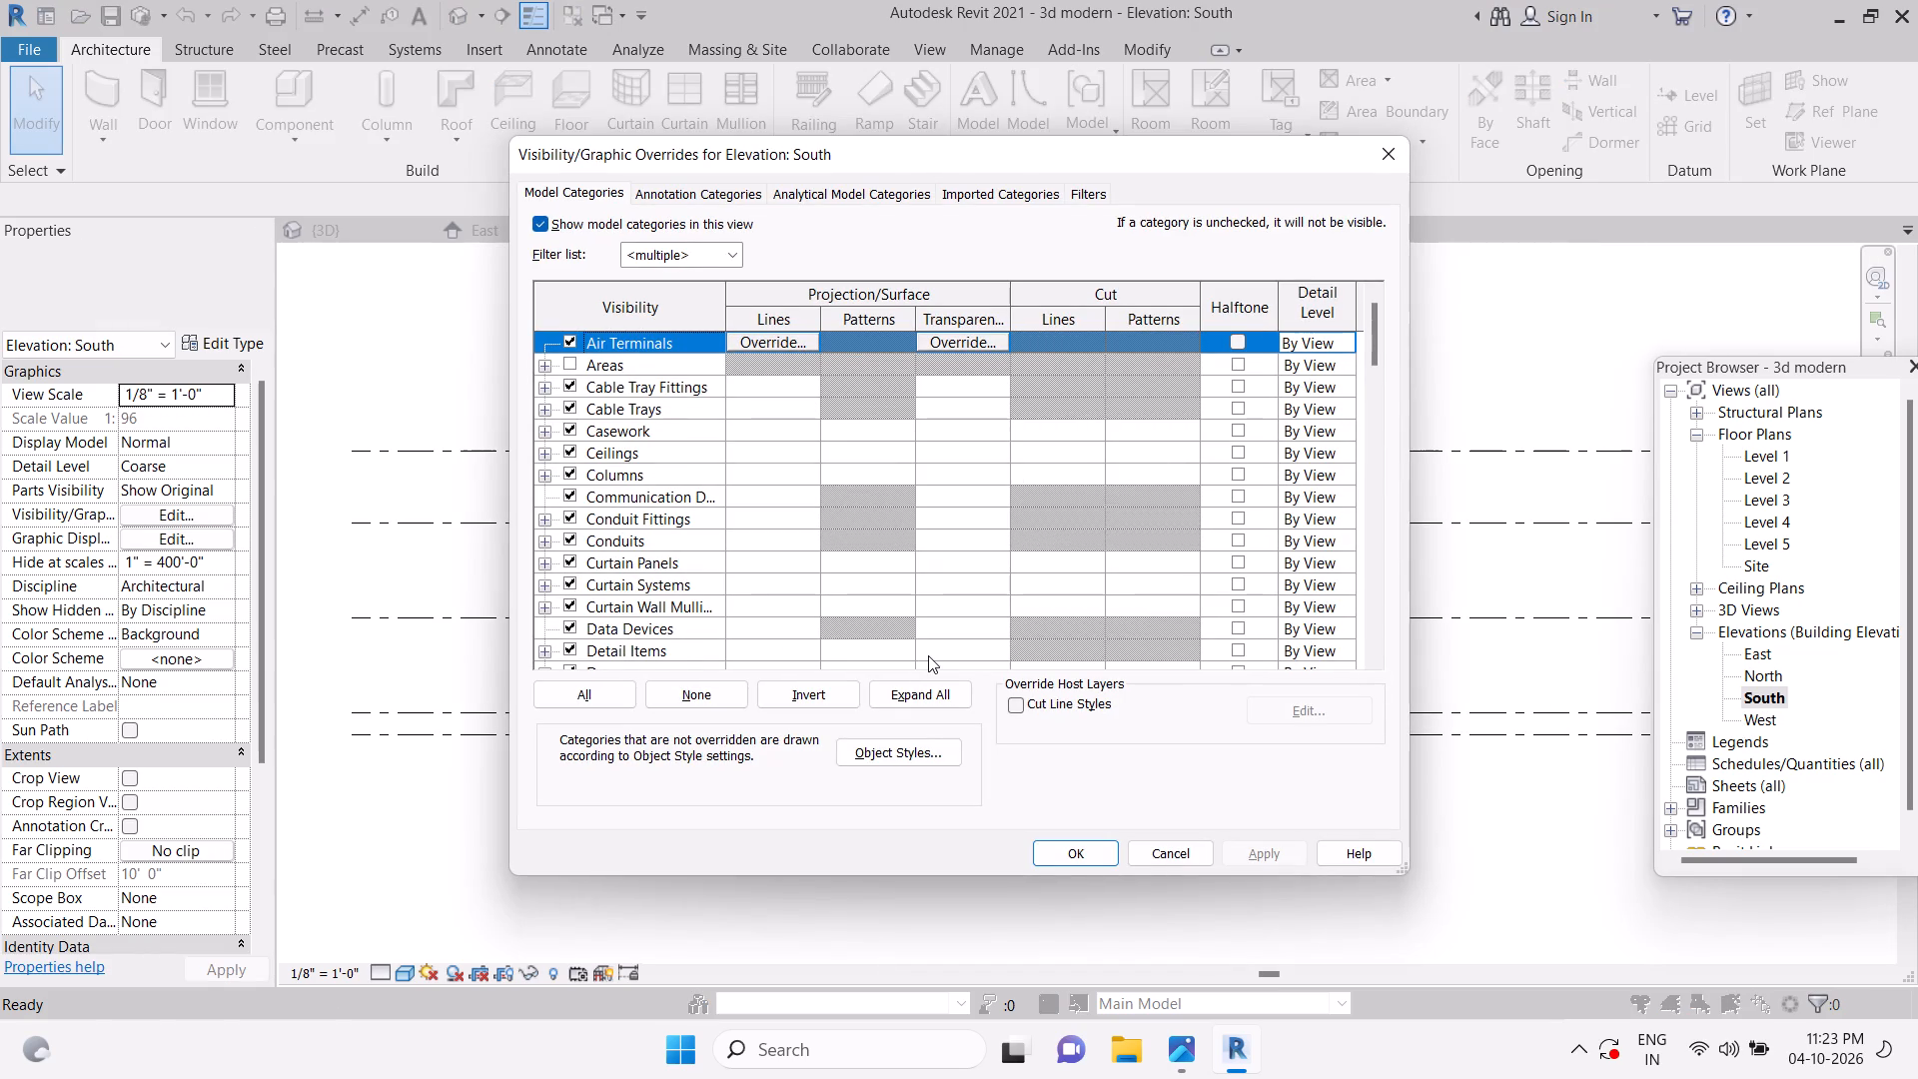
pyautogui.write('lev')
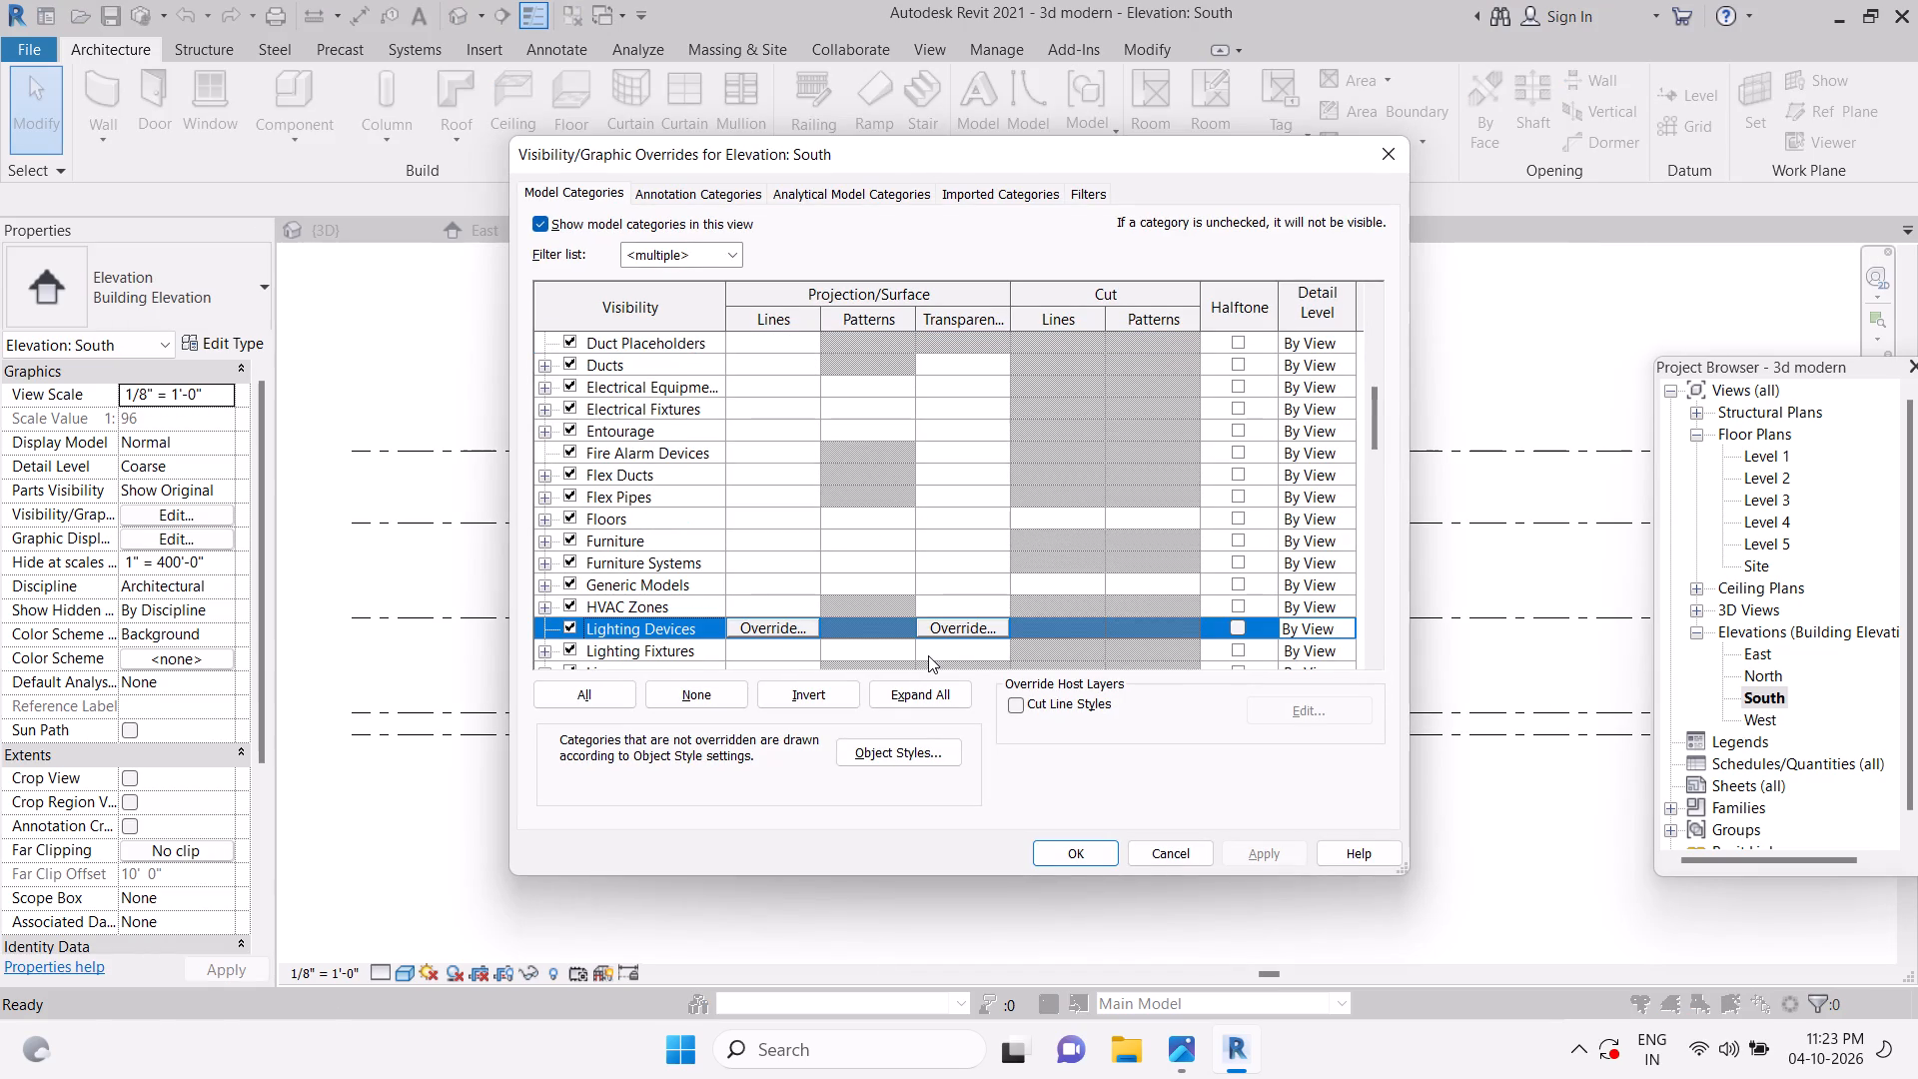
pyautogui.scroll(-1, 712, 564)
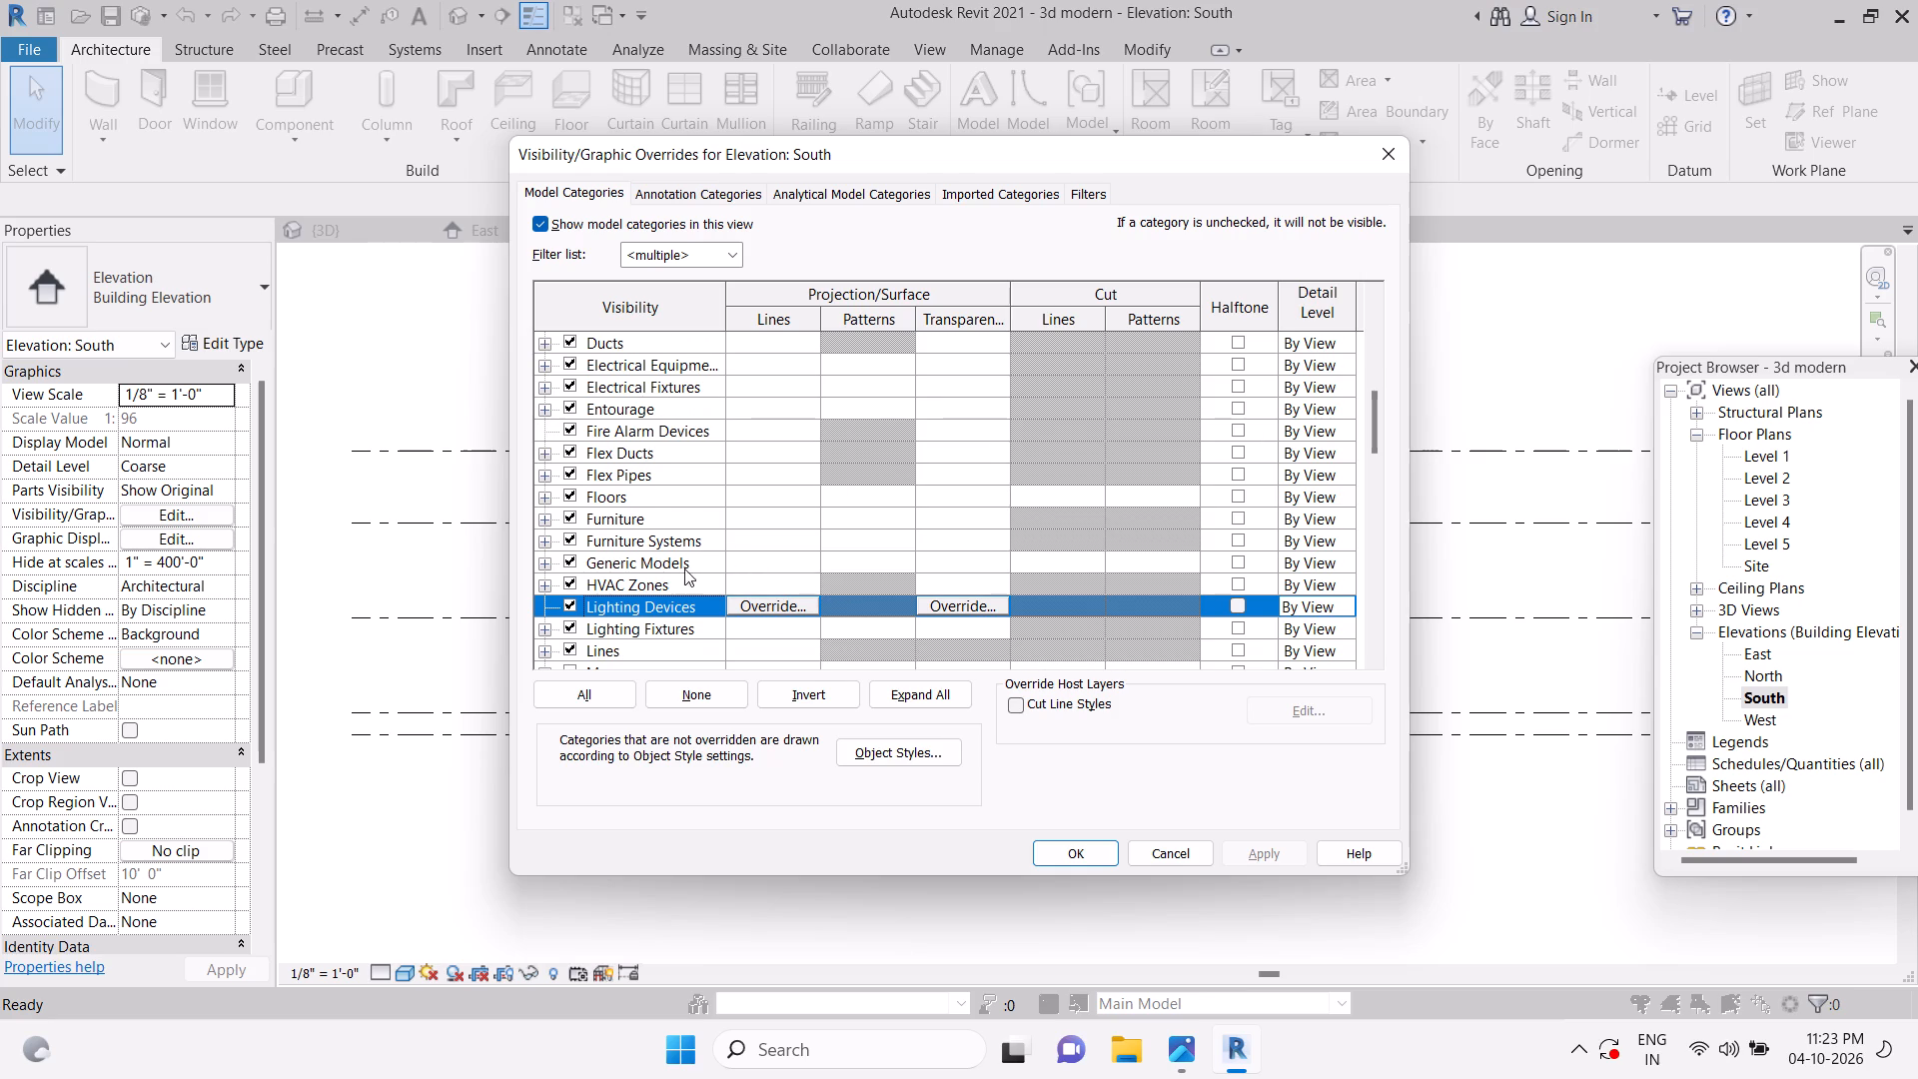
pyautogui.click(671, 195)
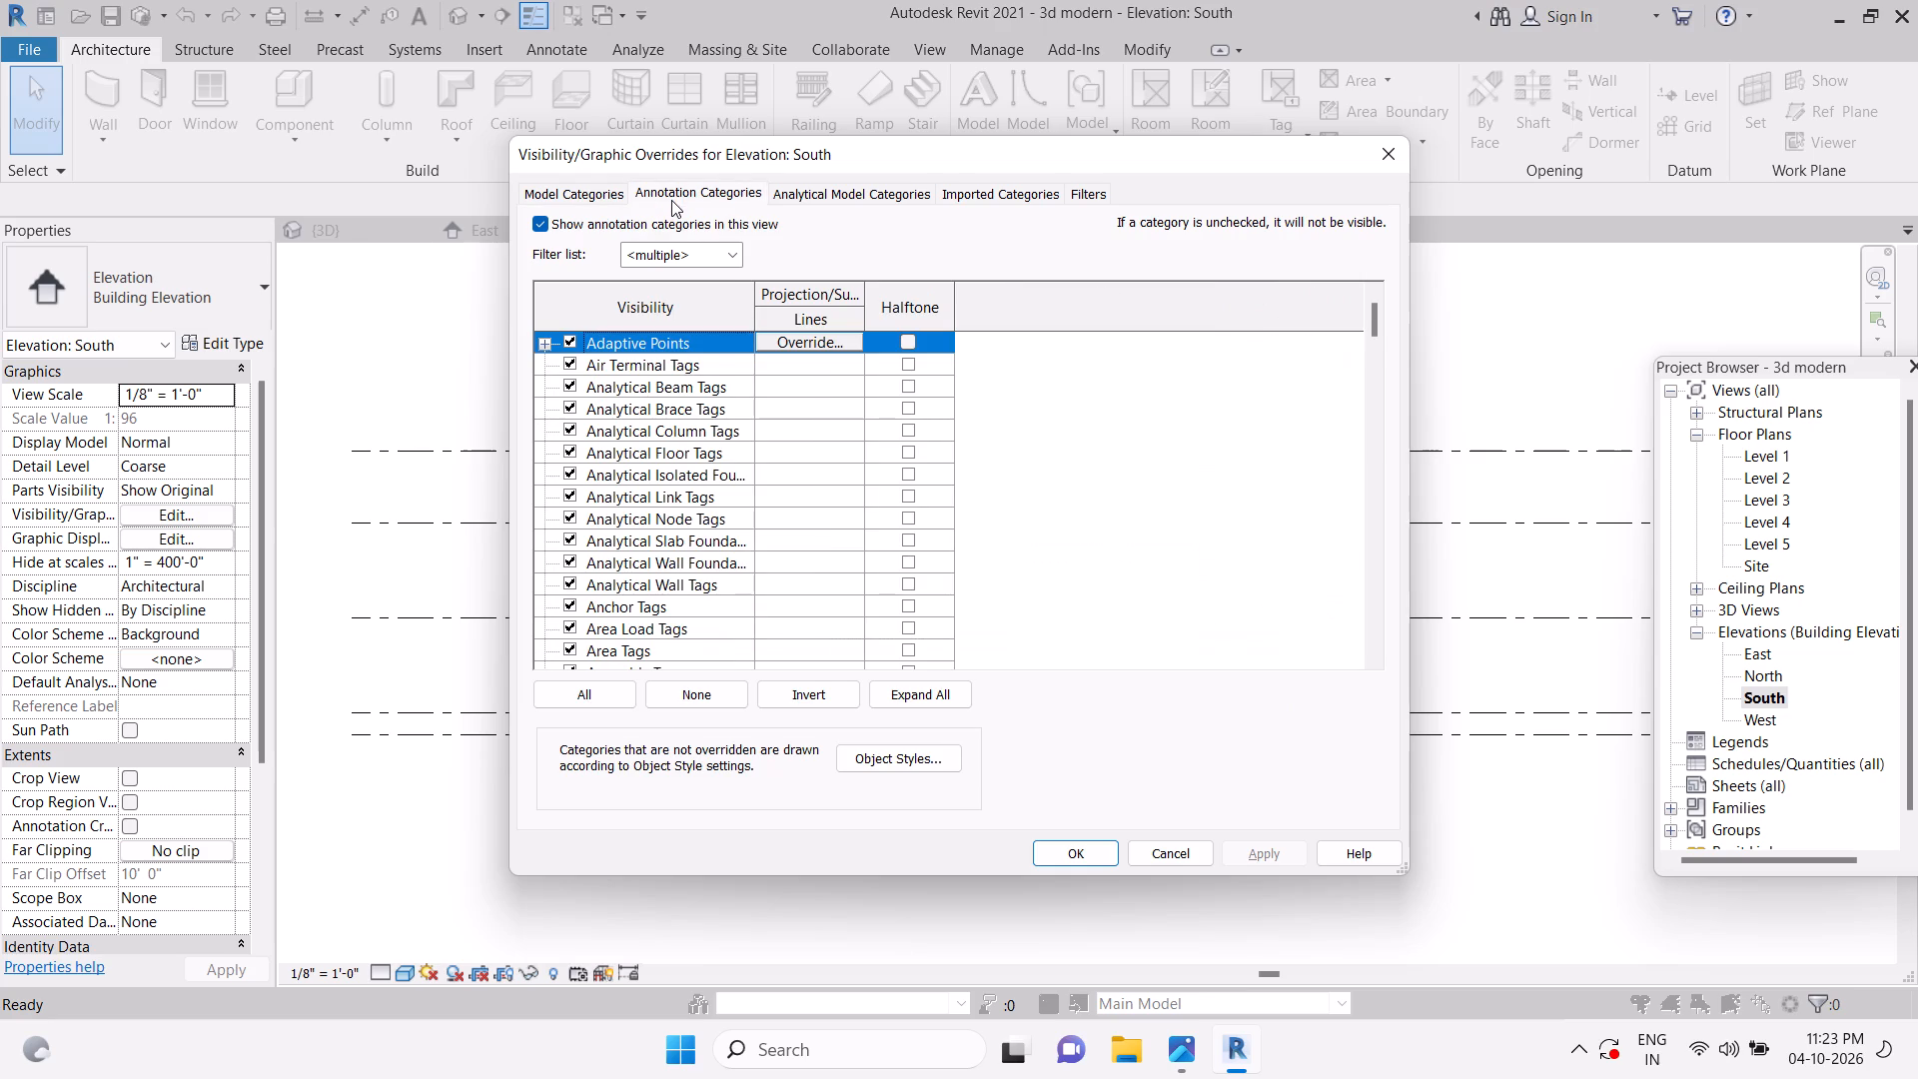
pyautogui.write('lev')
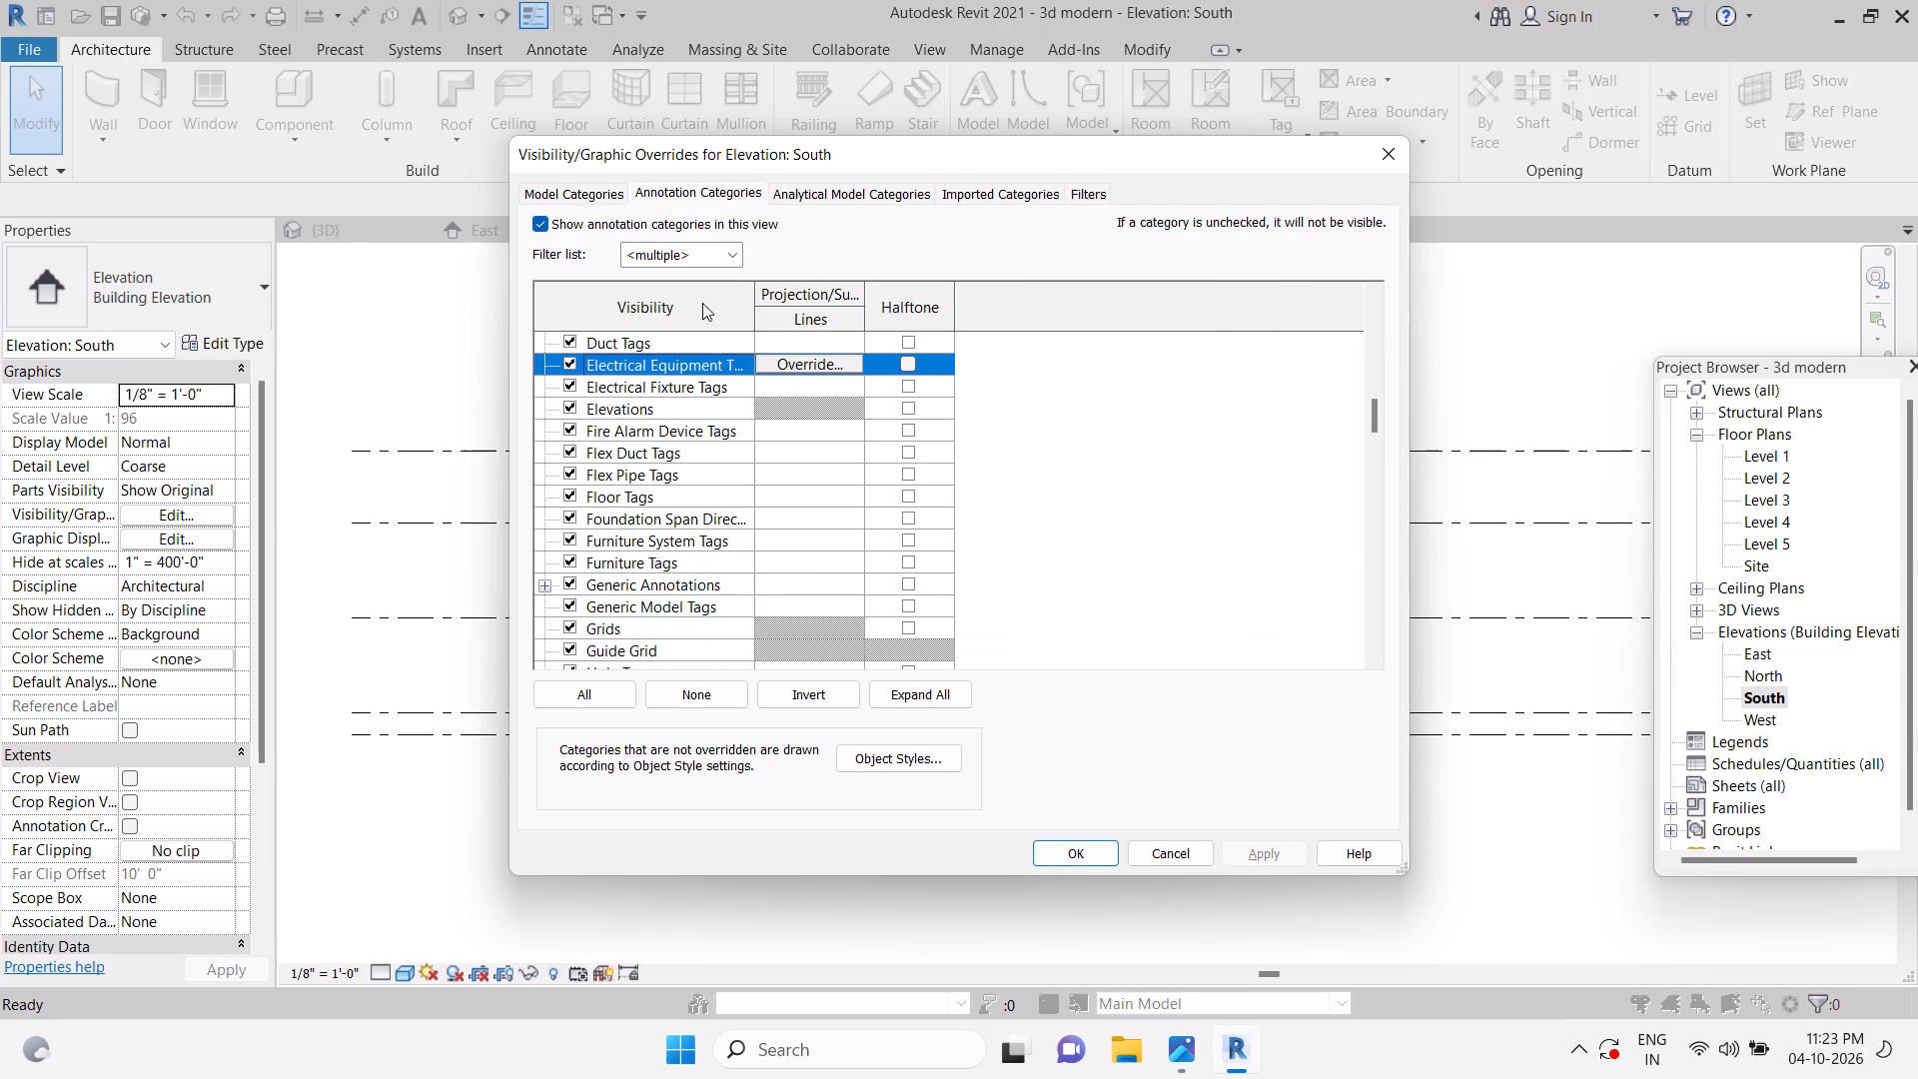
pyautogui.click(717, 193)
pyautogui.scroll(-4, 663, 552)
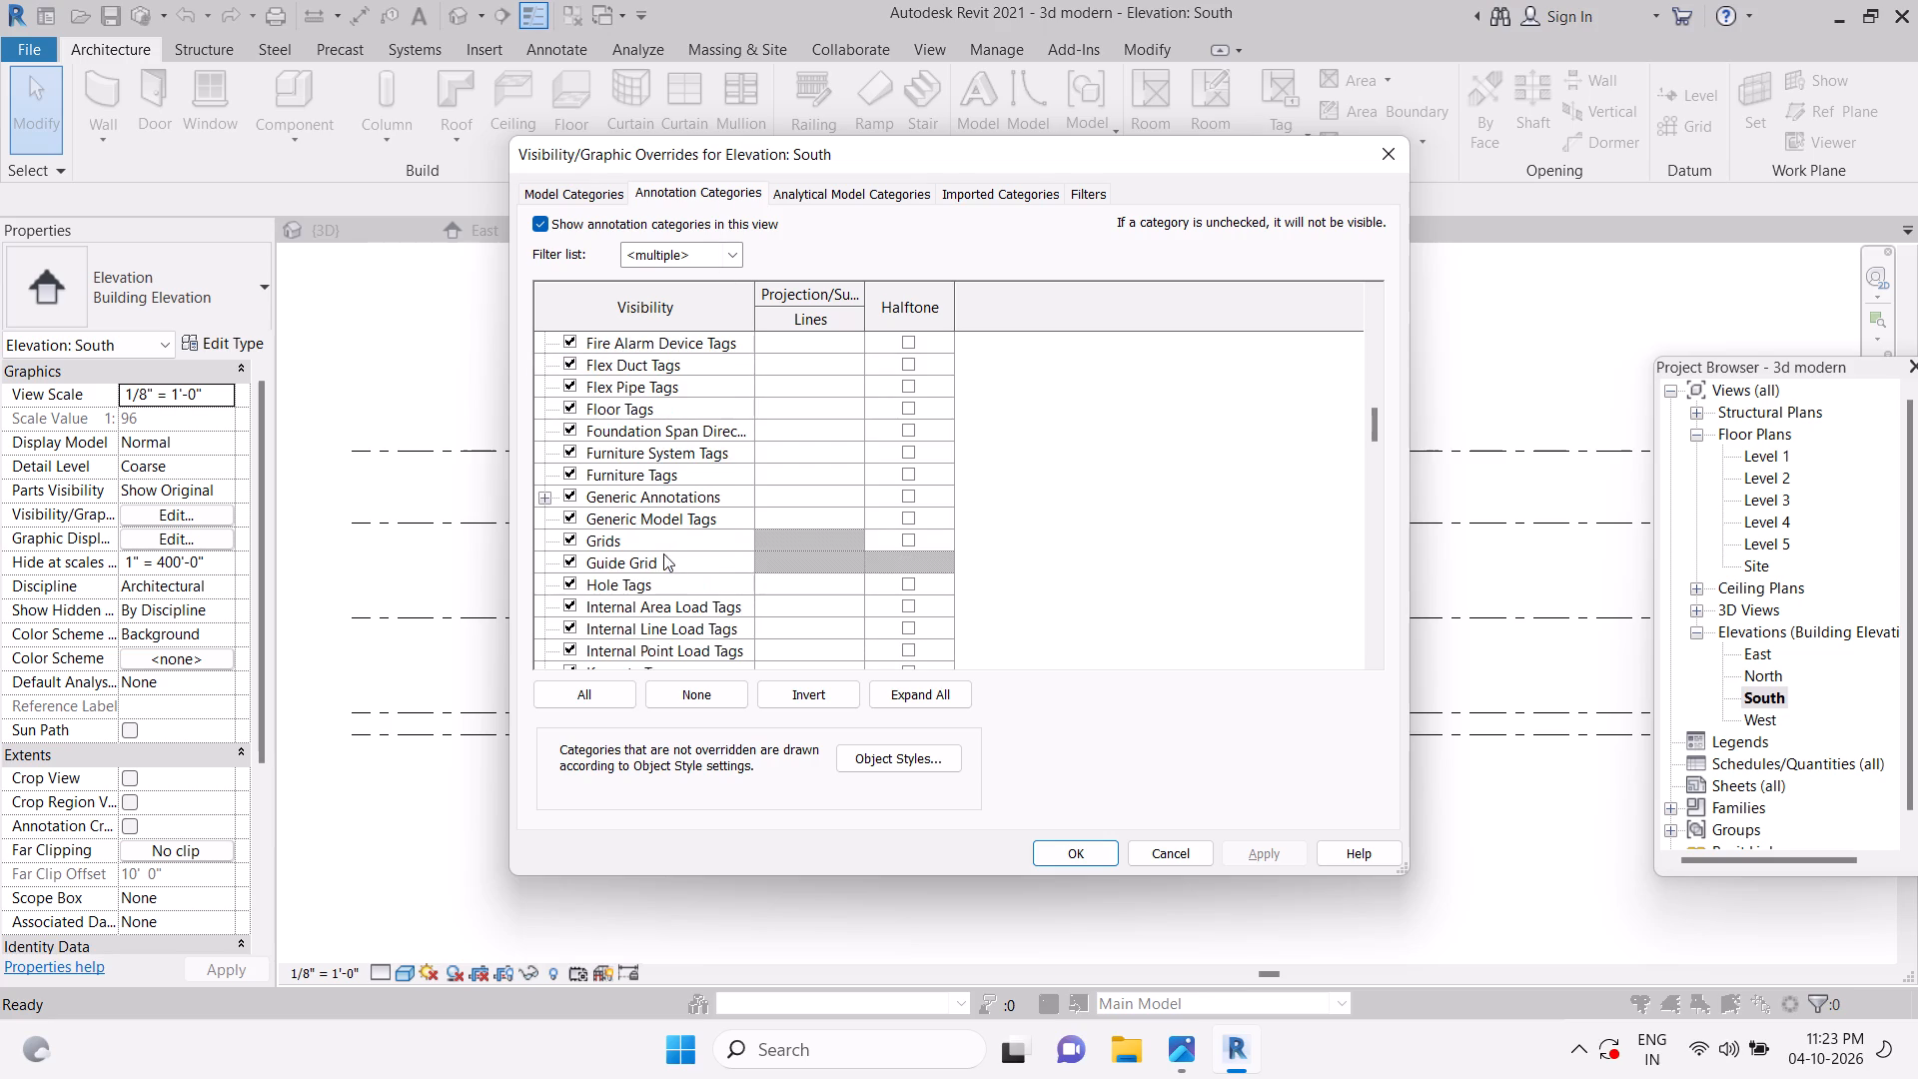
pyautogui.scroll(-5, 667, 567)
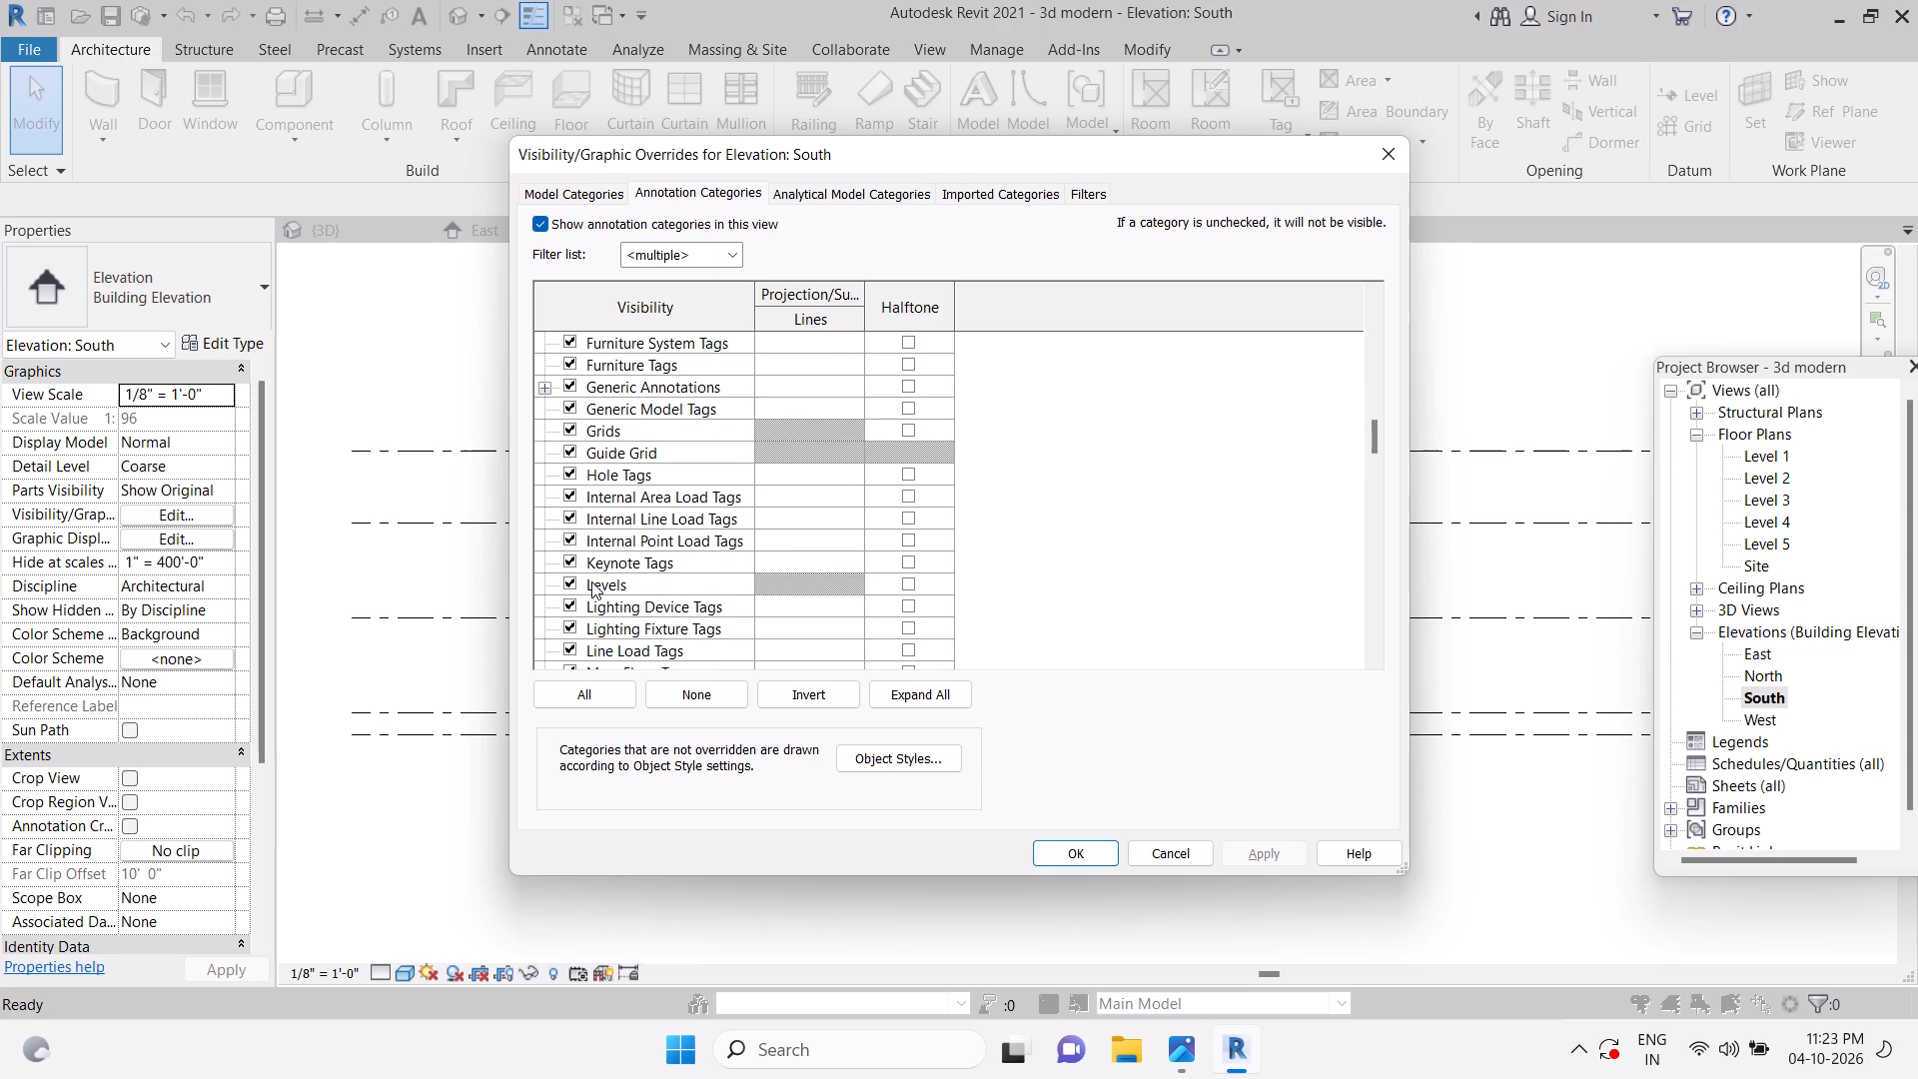
pyautogui.click(574, 584)
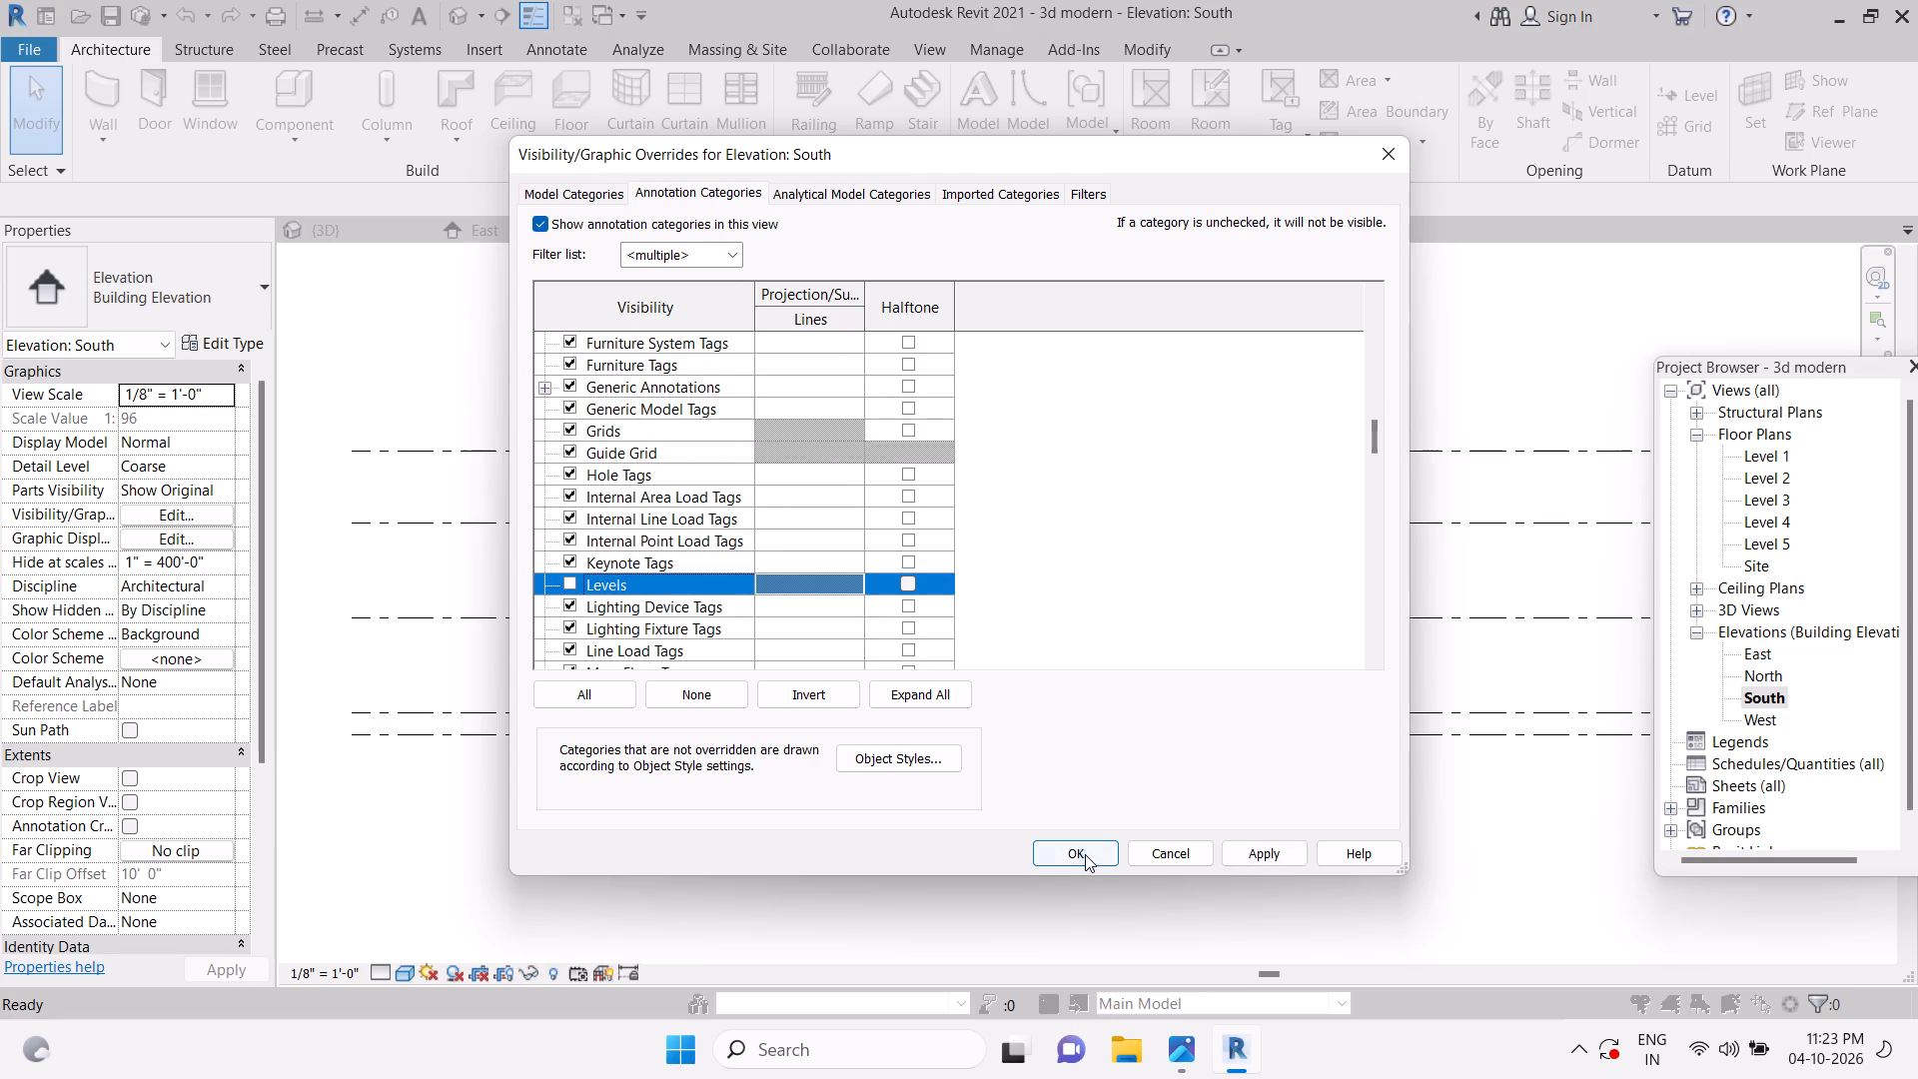
pyautogui.click(1085, 854)
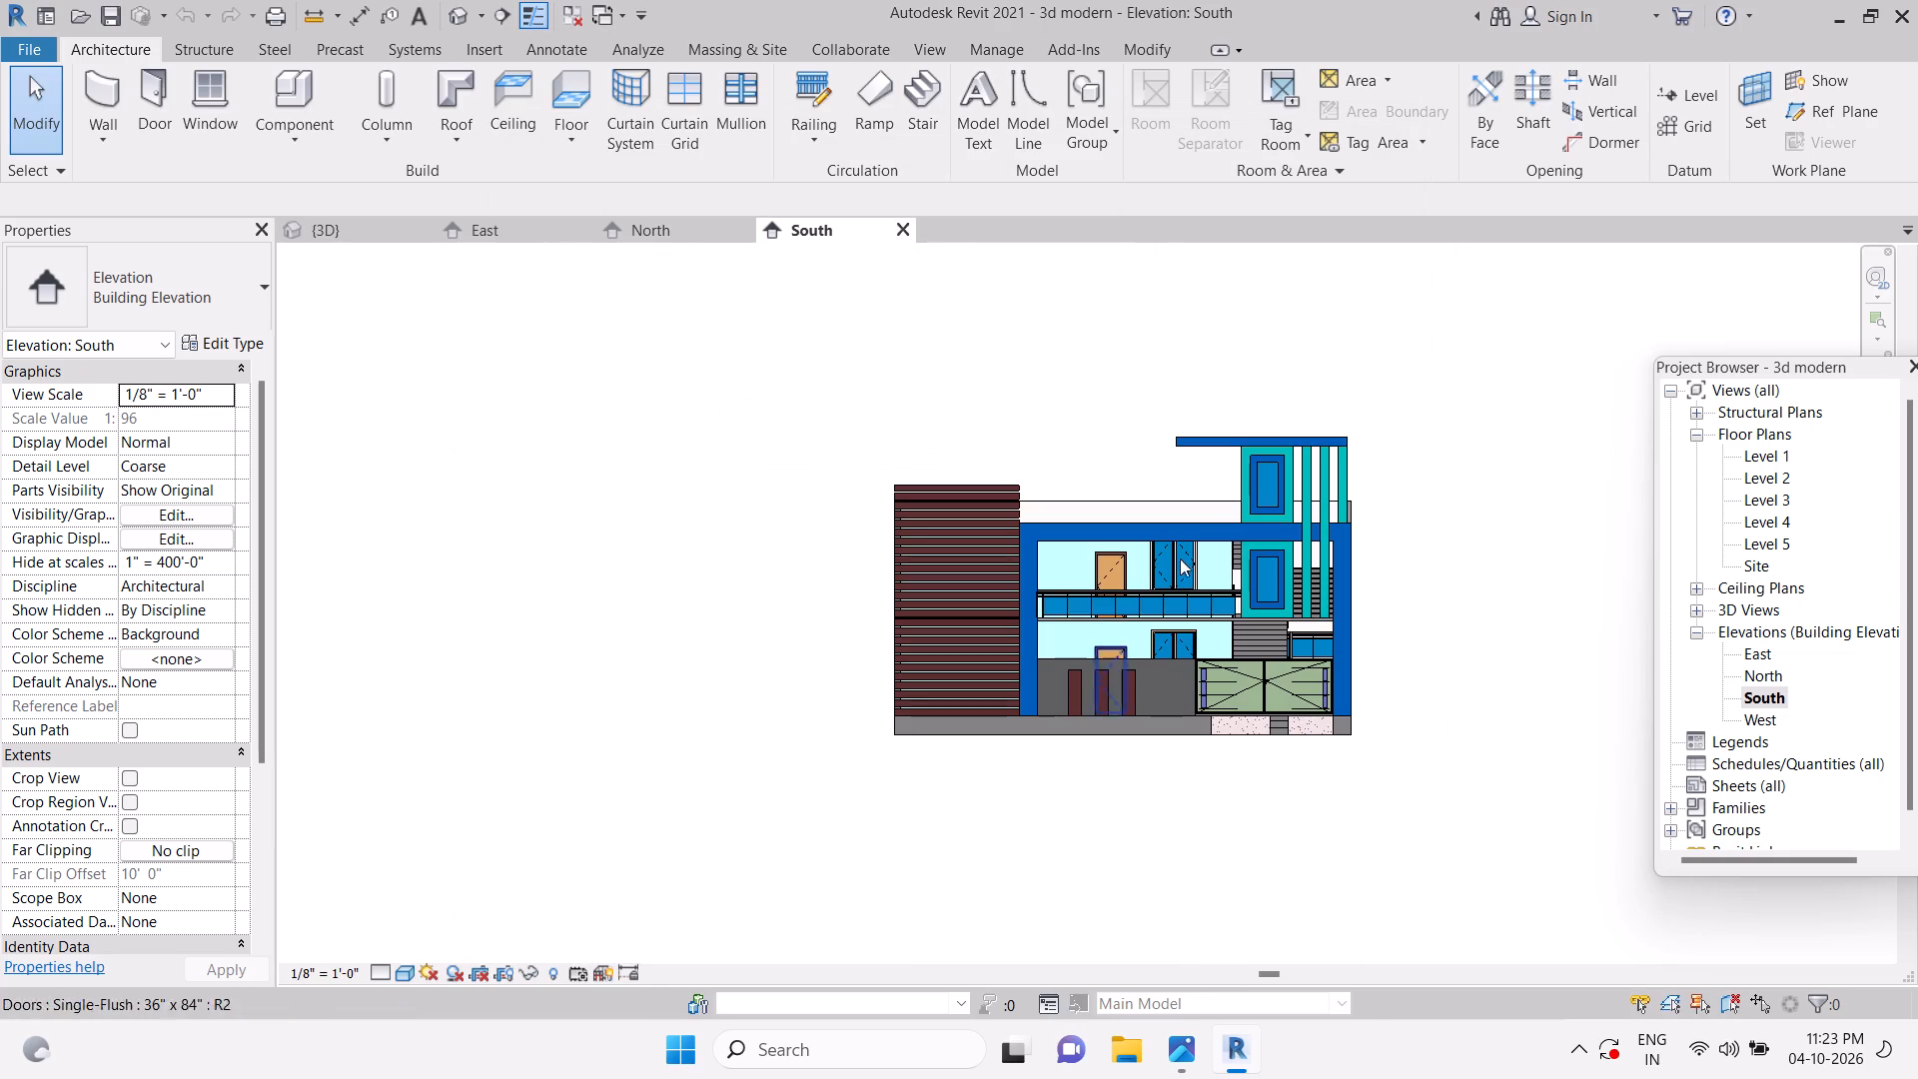
# Frame the whole facade in the South elevation and capture it with a rectangular screen snip.
pyautogui.moveTo(1405, 645); pyautogui.dragTo(1210, 681, button='middle')
pyautogui.scroll(2, 1208, 677)
pyautogui.middleClick(1276, 667)
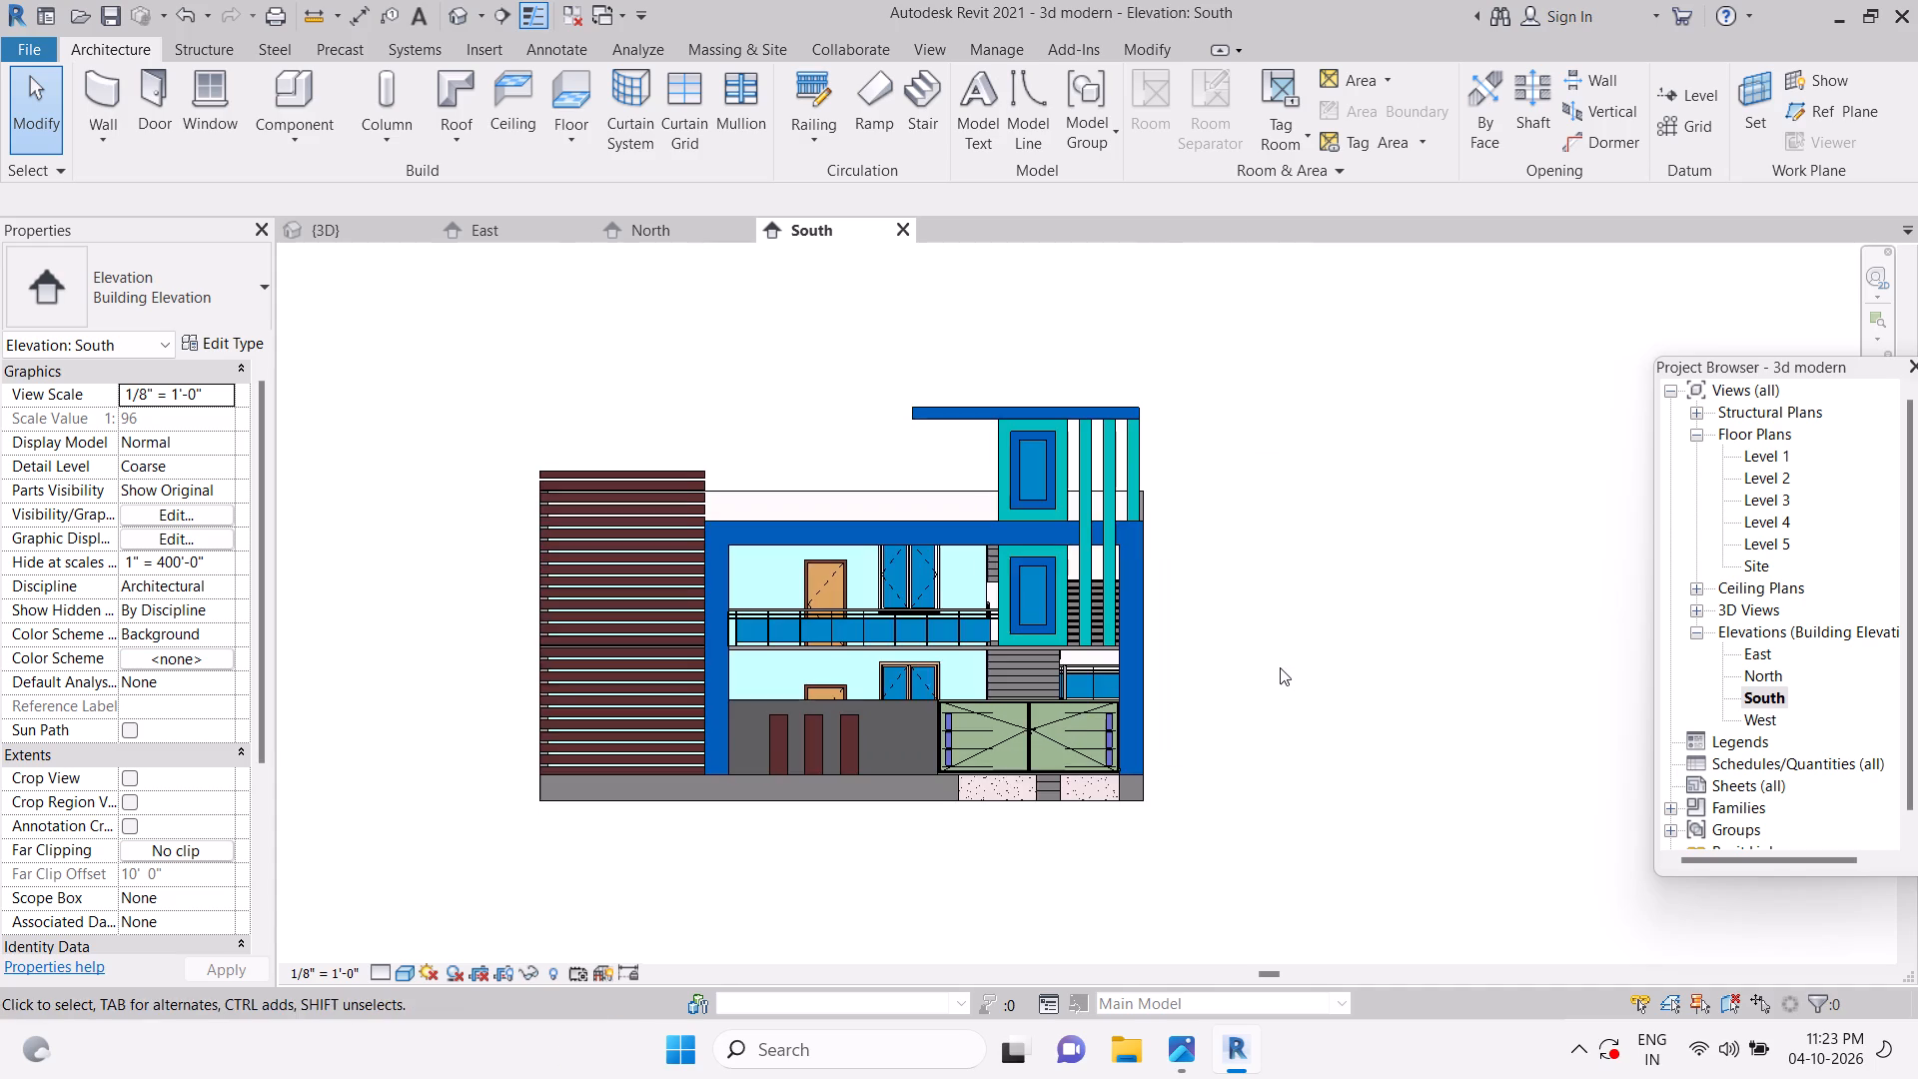
pyautogui.moveTo(1256, 683); pyautogui.dragTo(1332, 657, button='middle')
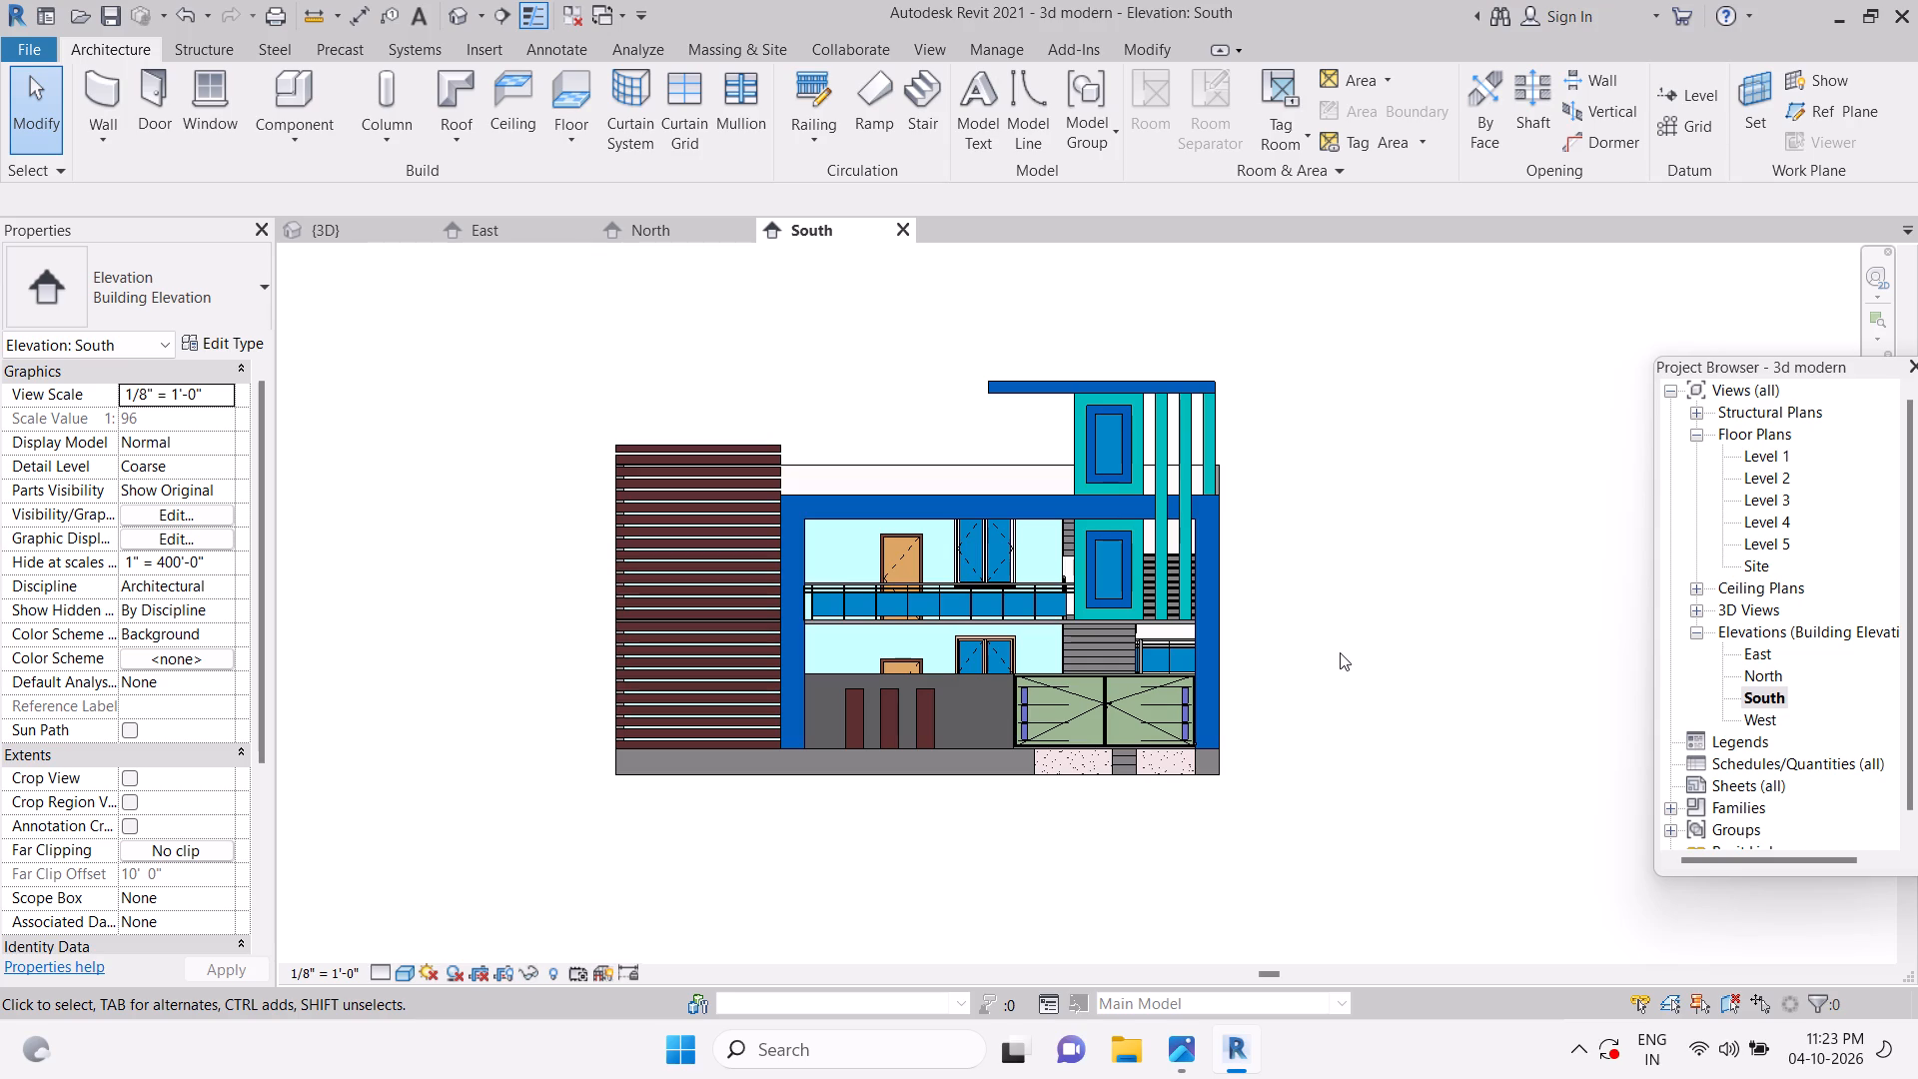
pyautogui.press('Escape')
pyautogui.press('Escape')
pyautogui.press('Escape')
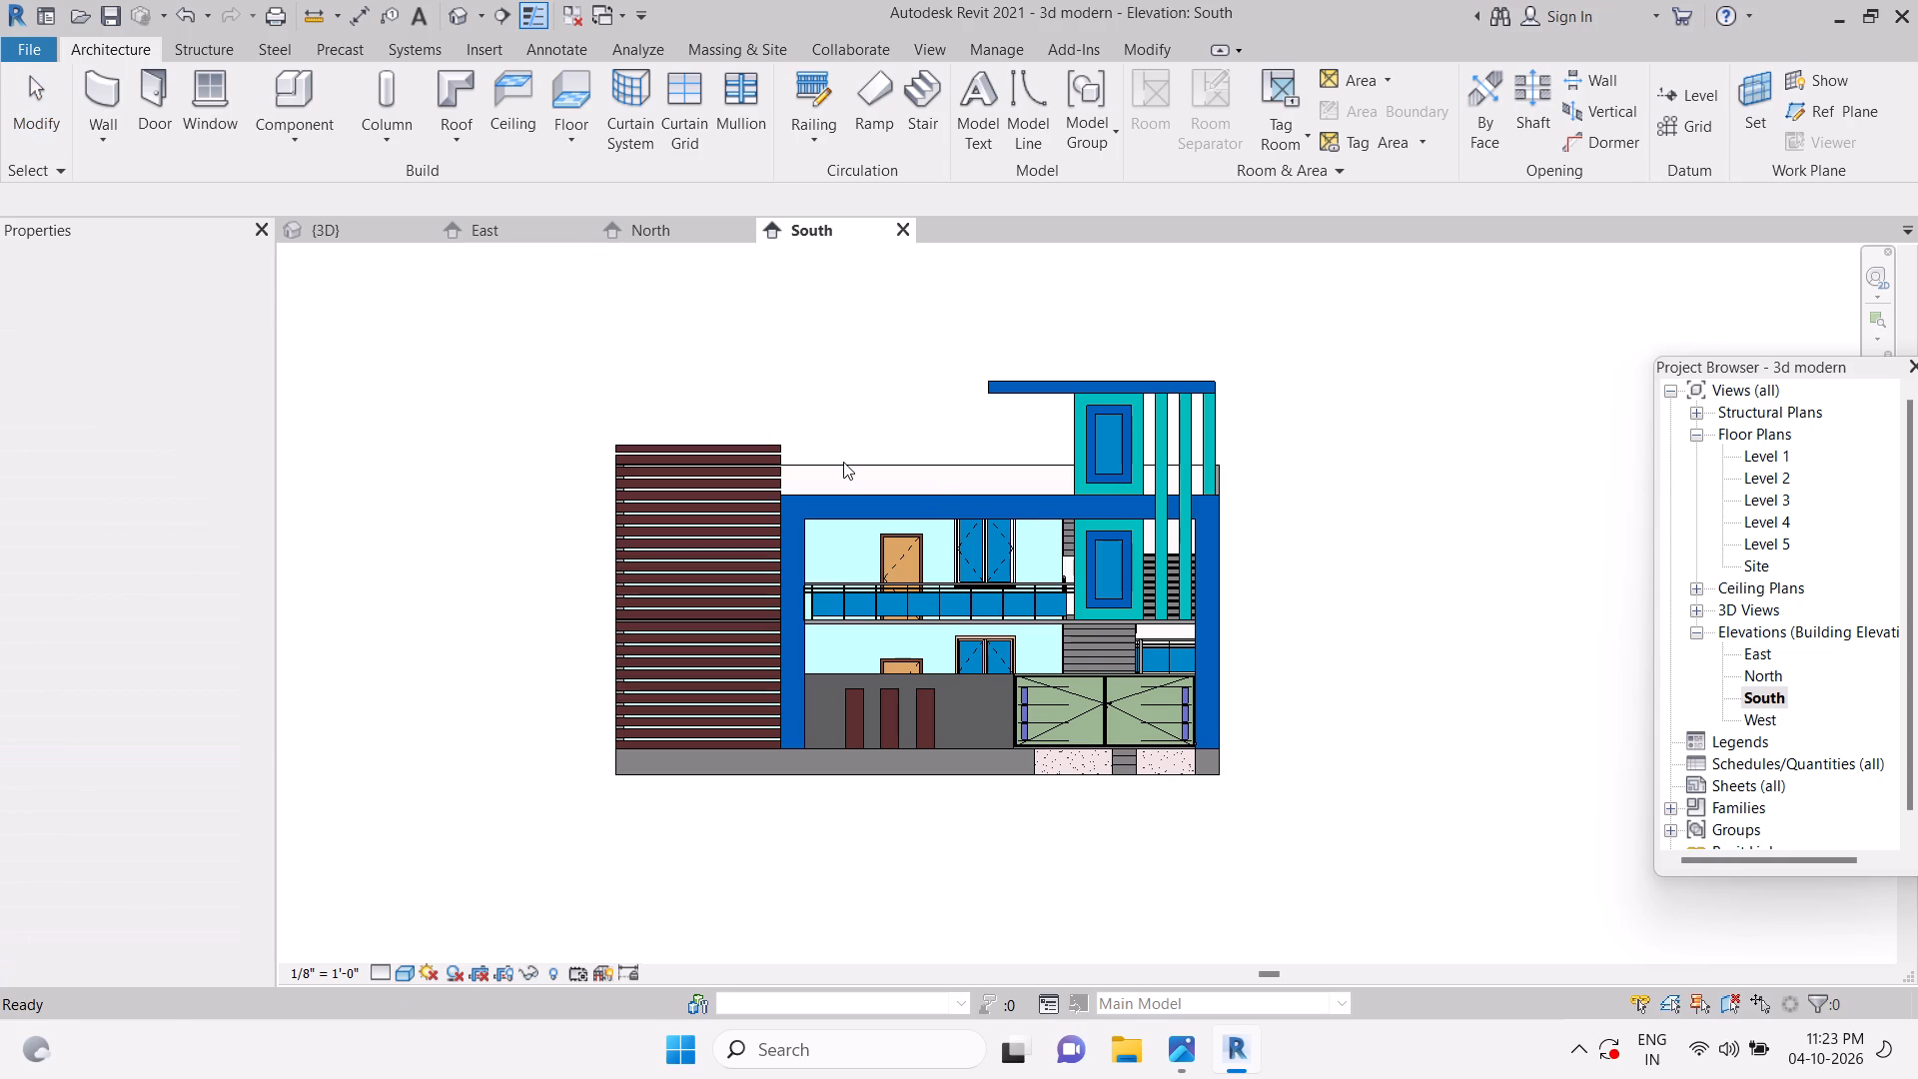
pyautogui.scroll(5, 843, 462)
pyautogui.scroll(-4, 969, 522)
pyautogui.moveTo(1411, 731); pyautogui.dragTo(1419, 680, button='middle')
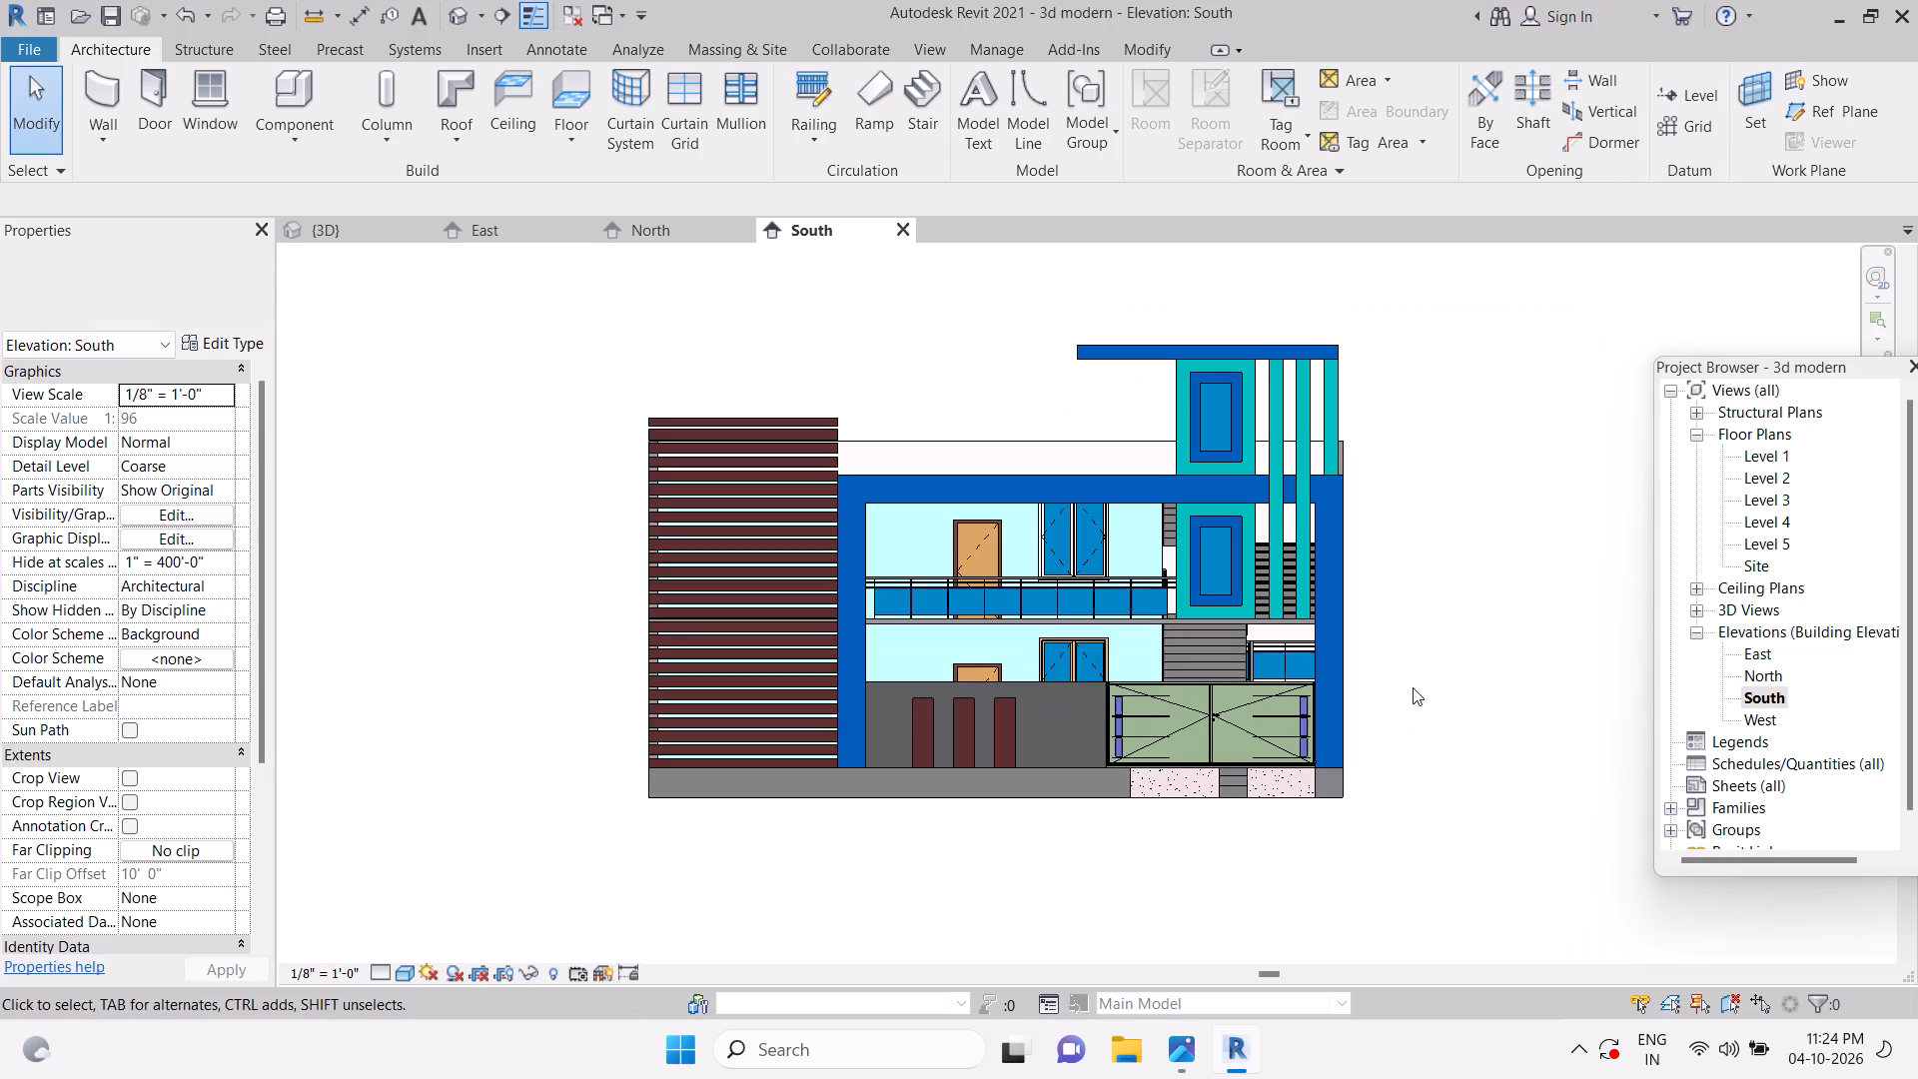
pyautogui.press('shift+super+s')
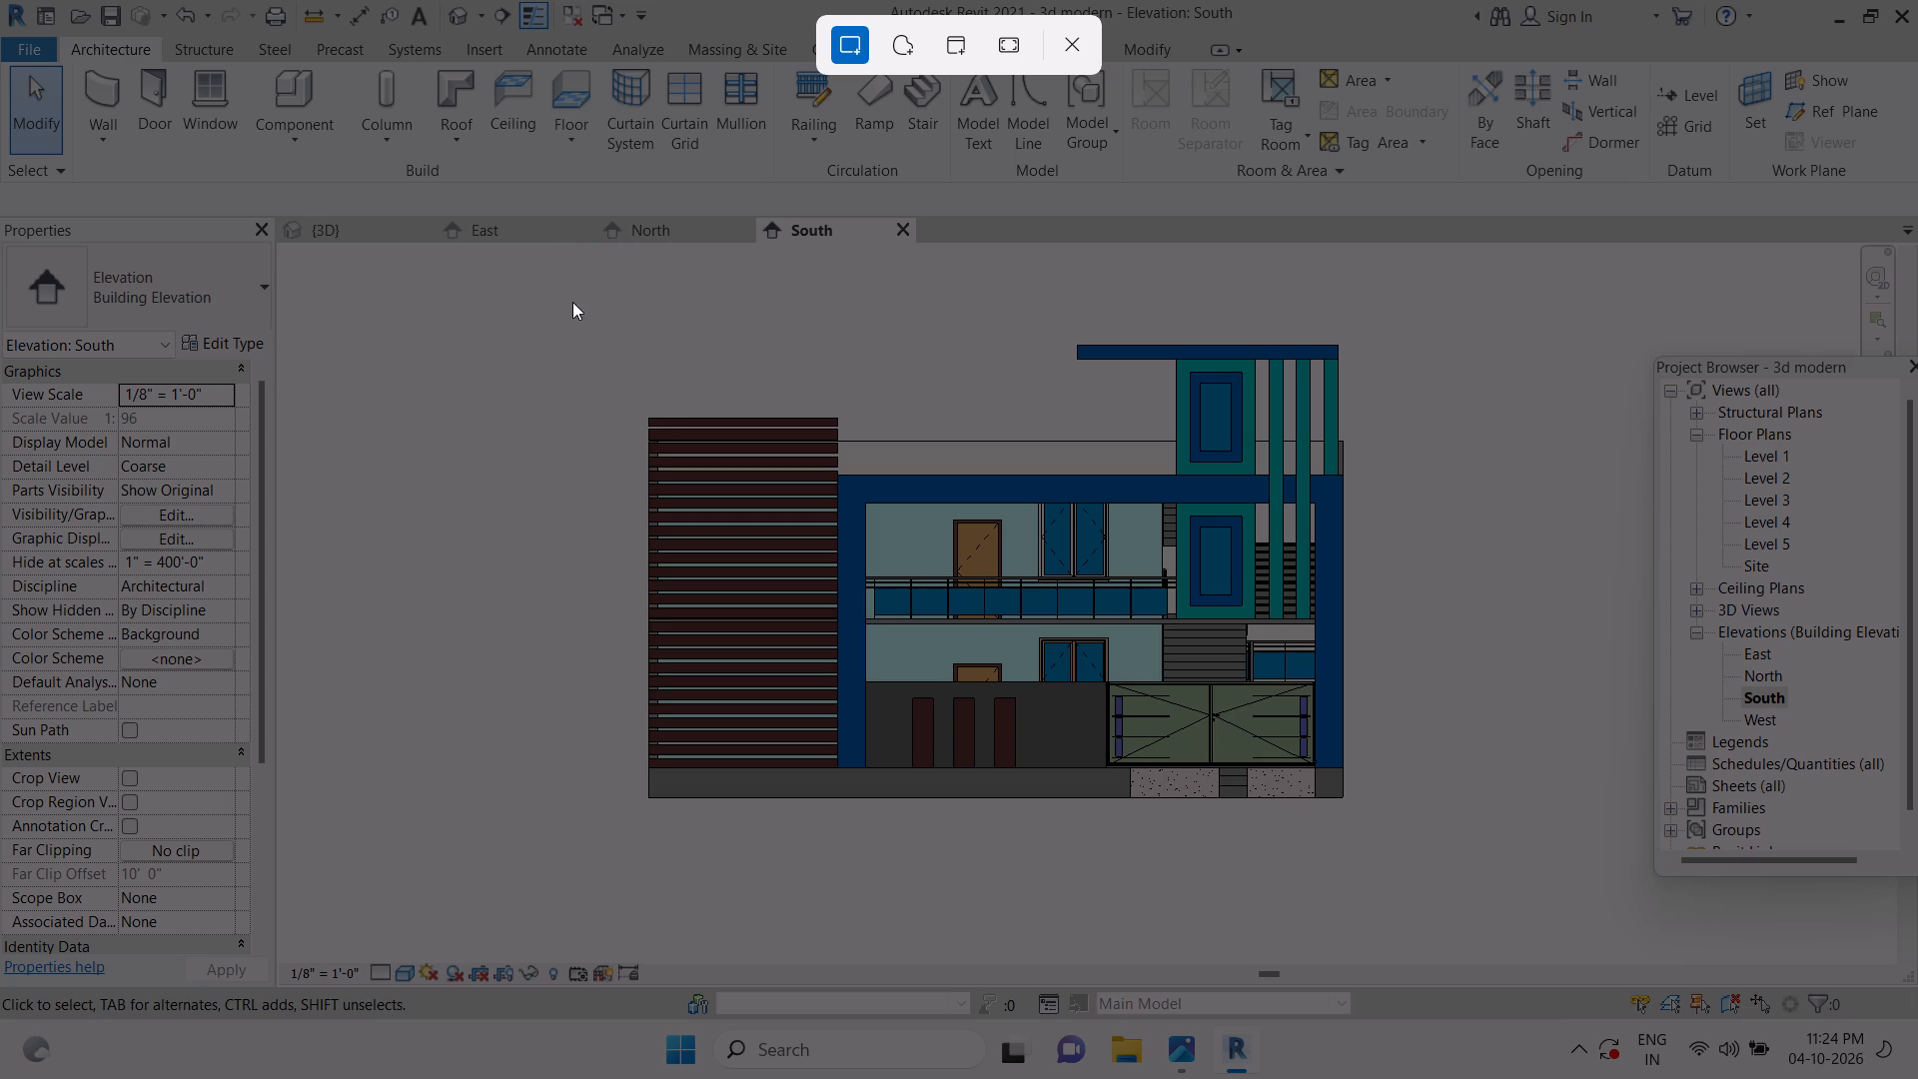
pyautogui.click(519, 269)
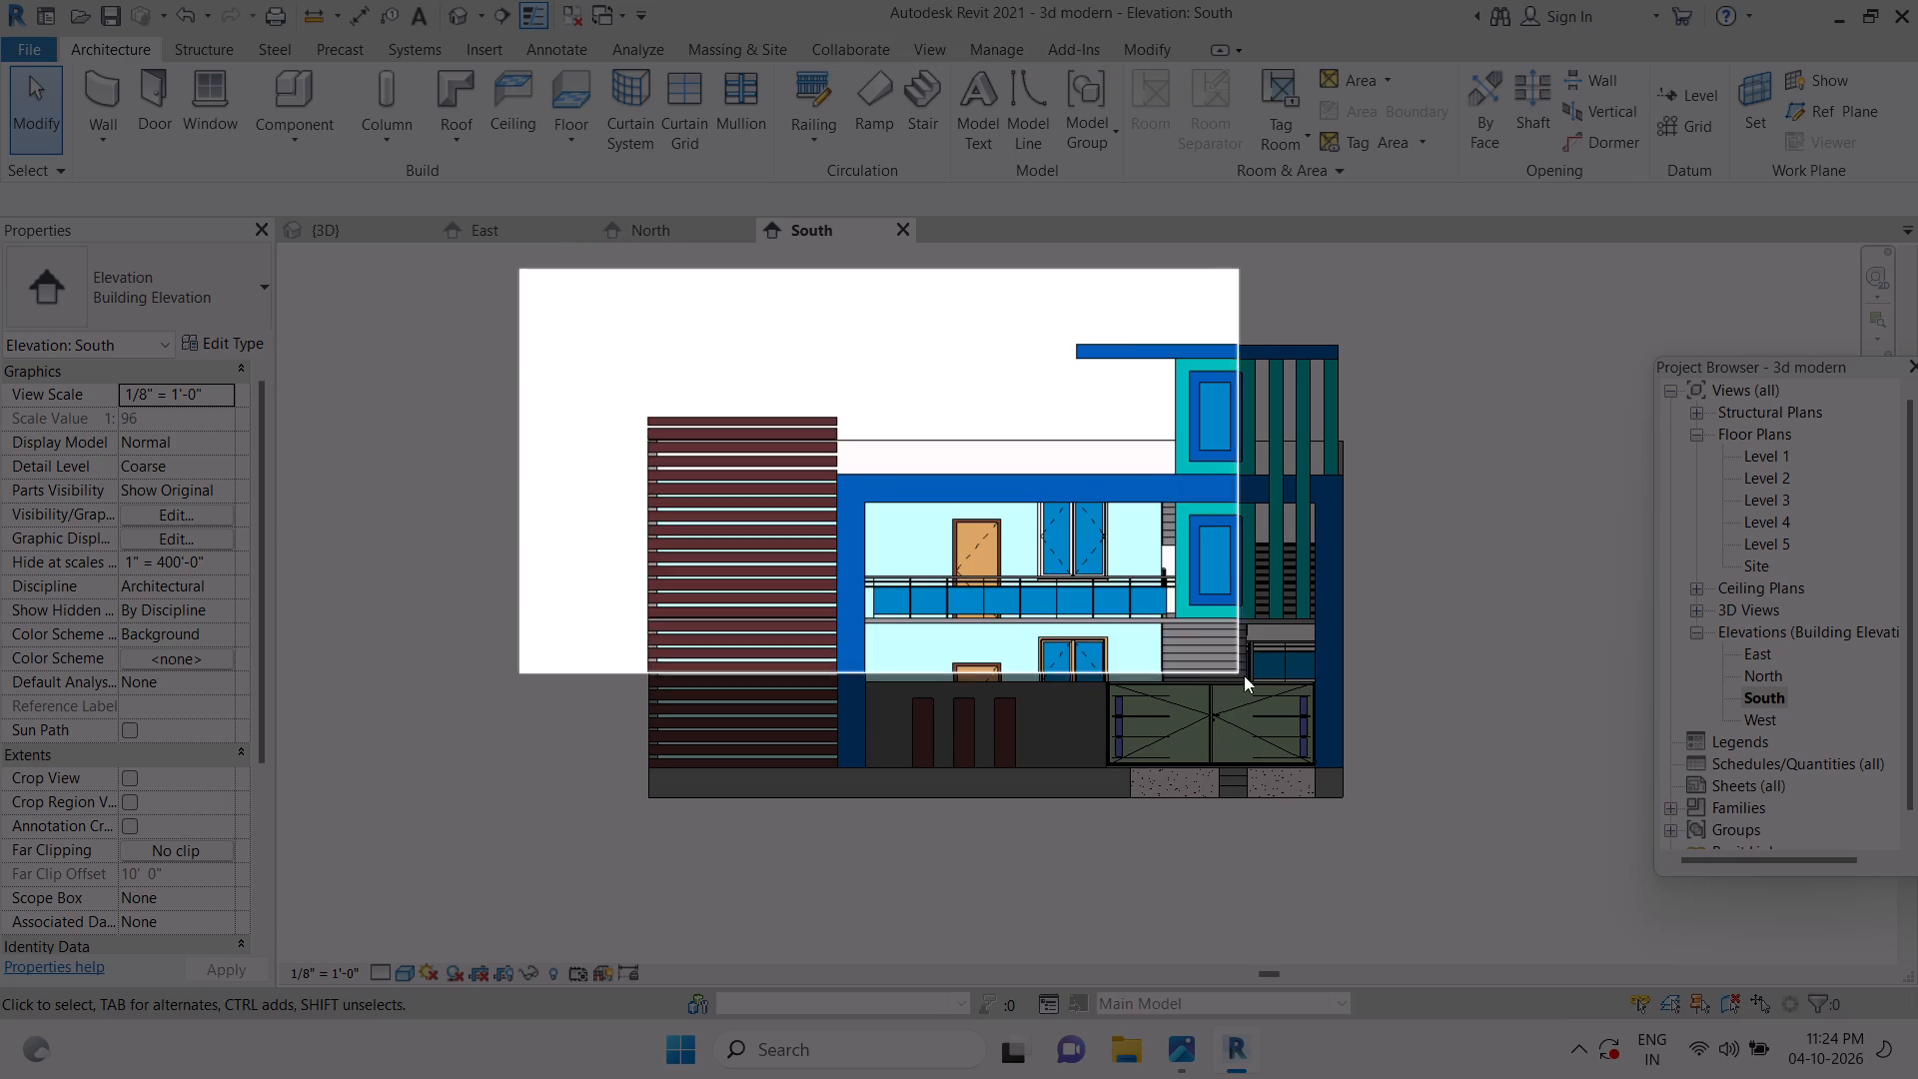
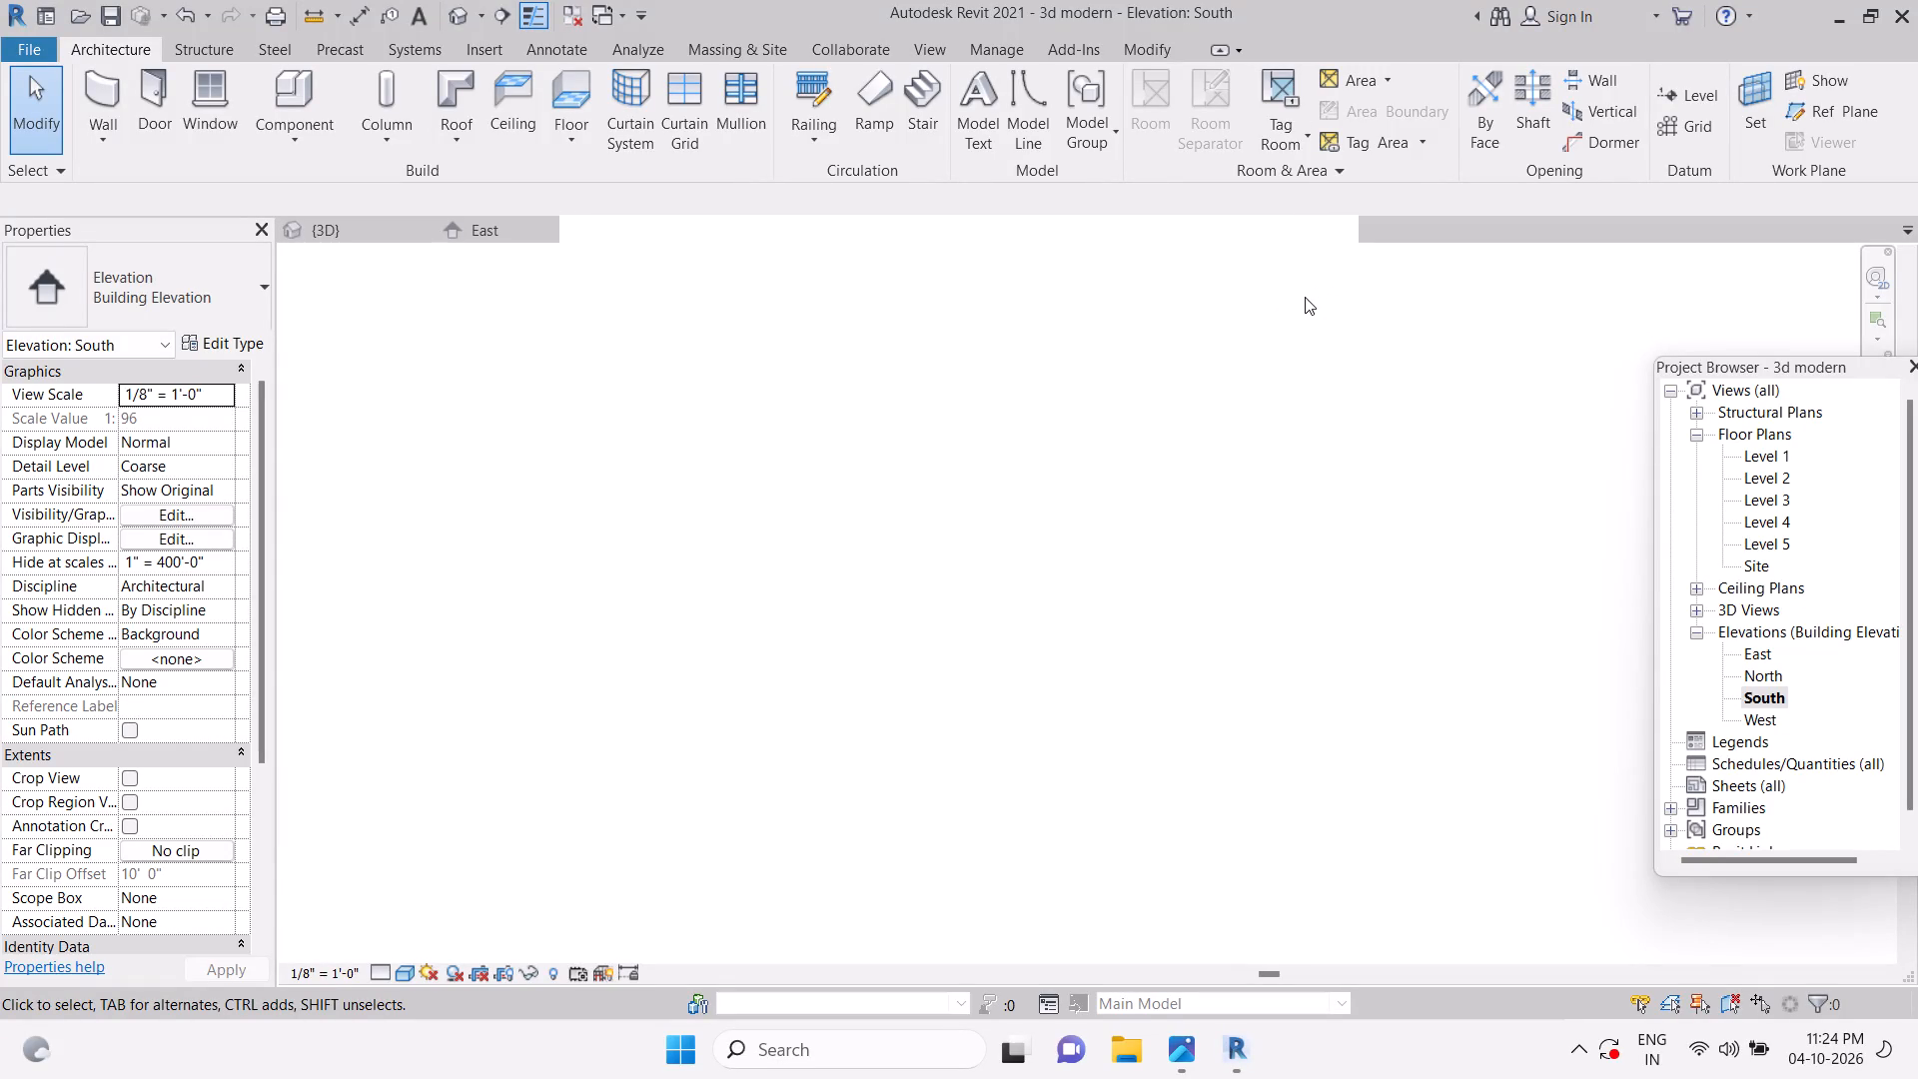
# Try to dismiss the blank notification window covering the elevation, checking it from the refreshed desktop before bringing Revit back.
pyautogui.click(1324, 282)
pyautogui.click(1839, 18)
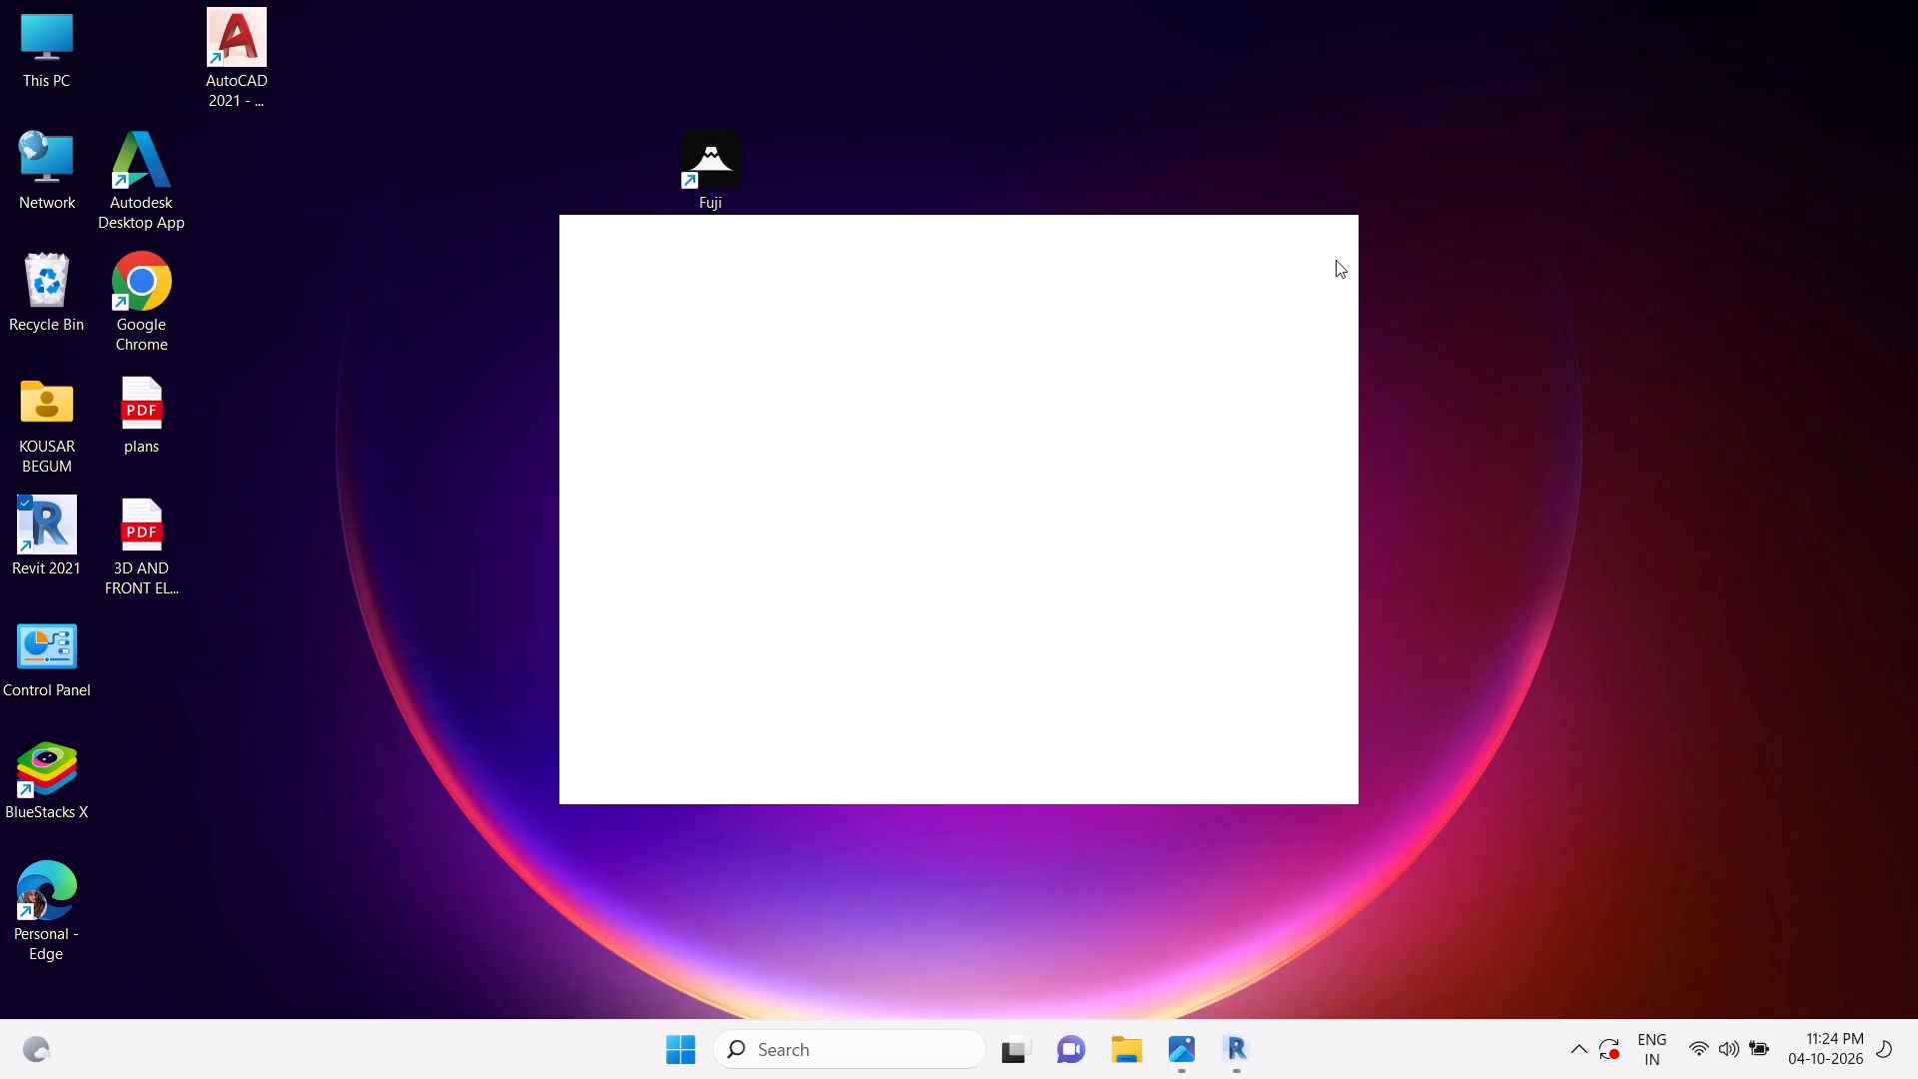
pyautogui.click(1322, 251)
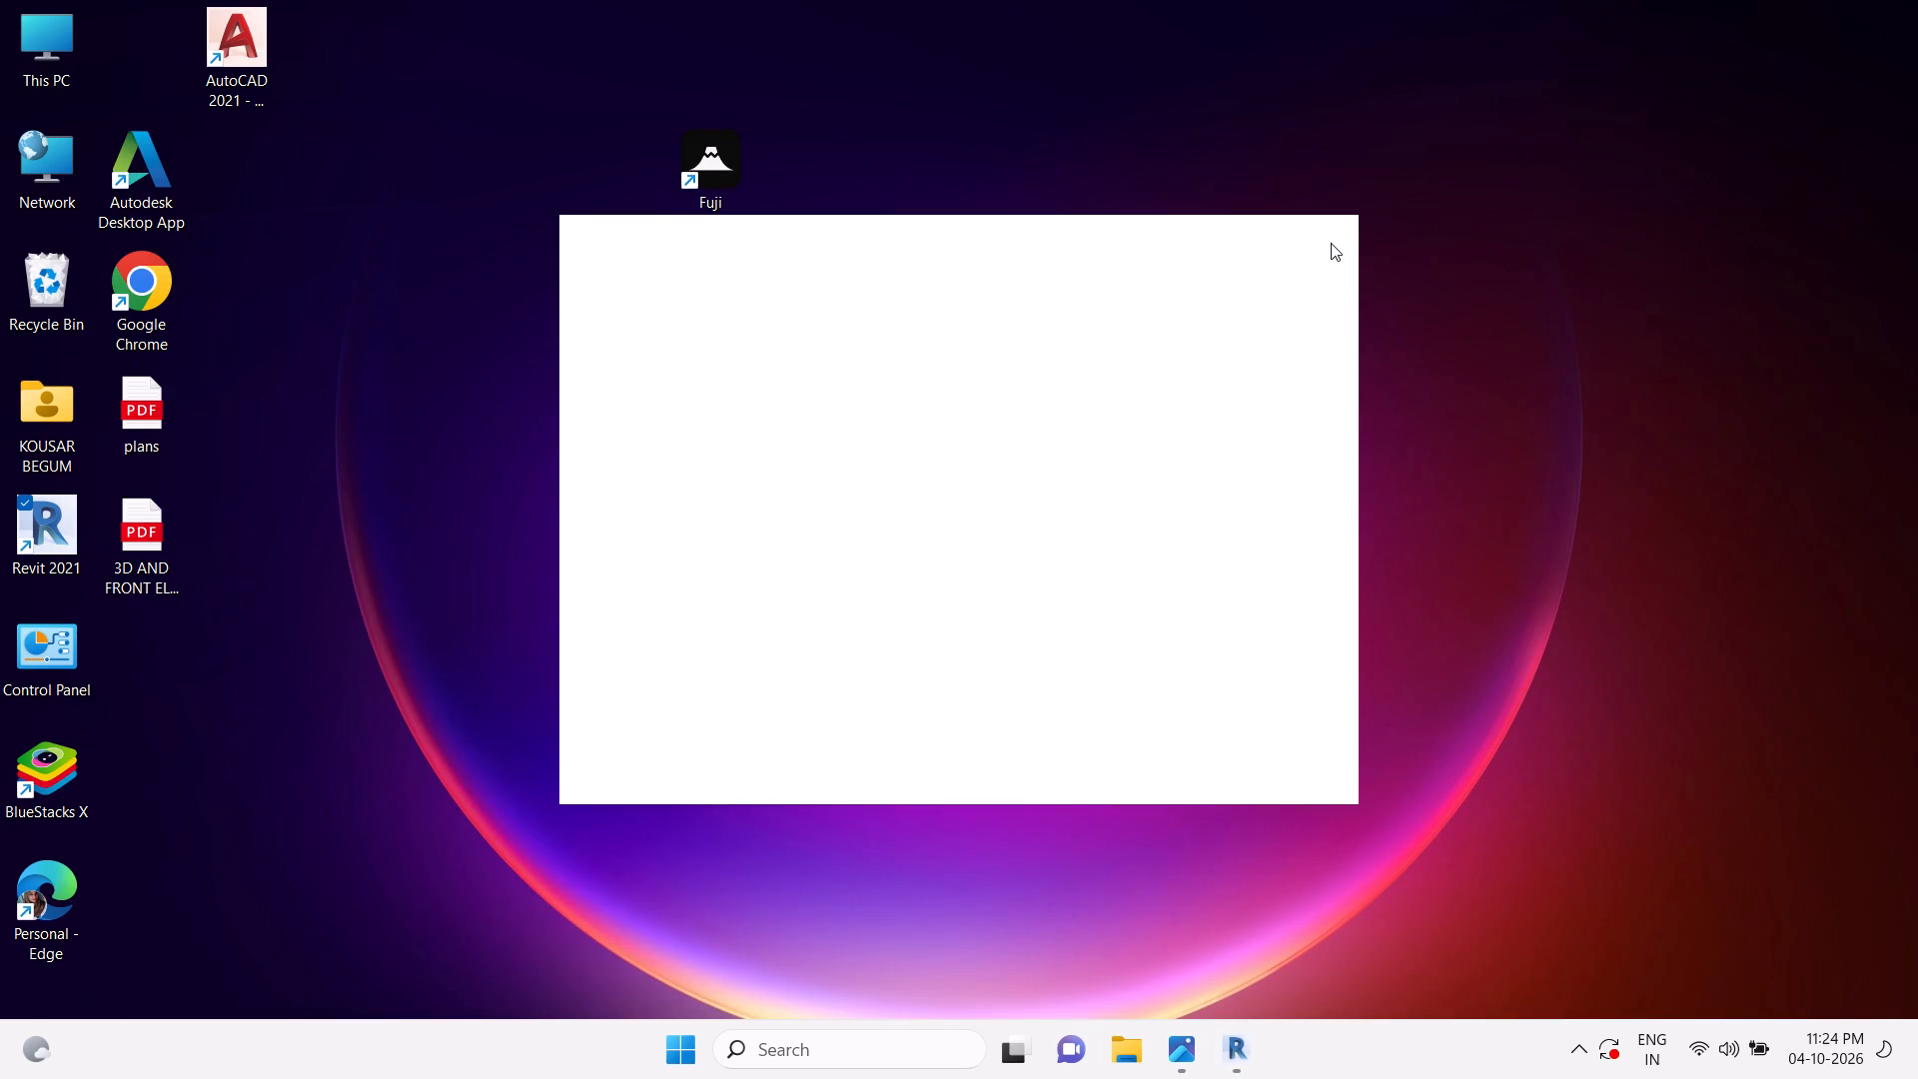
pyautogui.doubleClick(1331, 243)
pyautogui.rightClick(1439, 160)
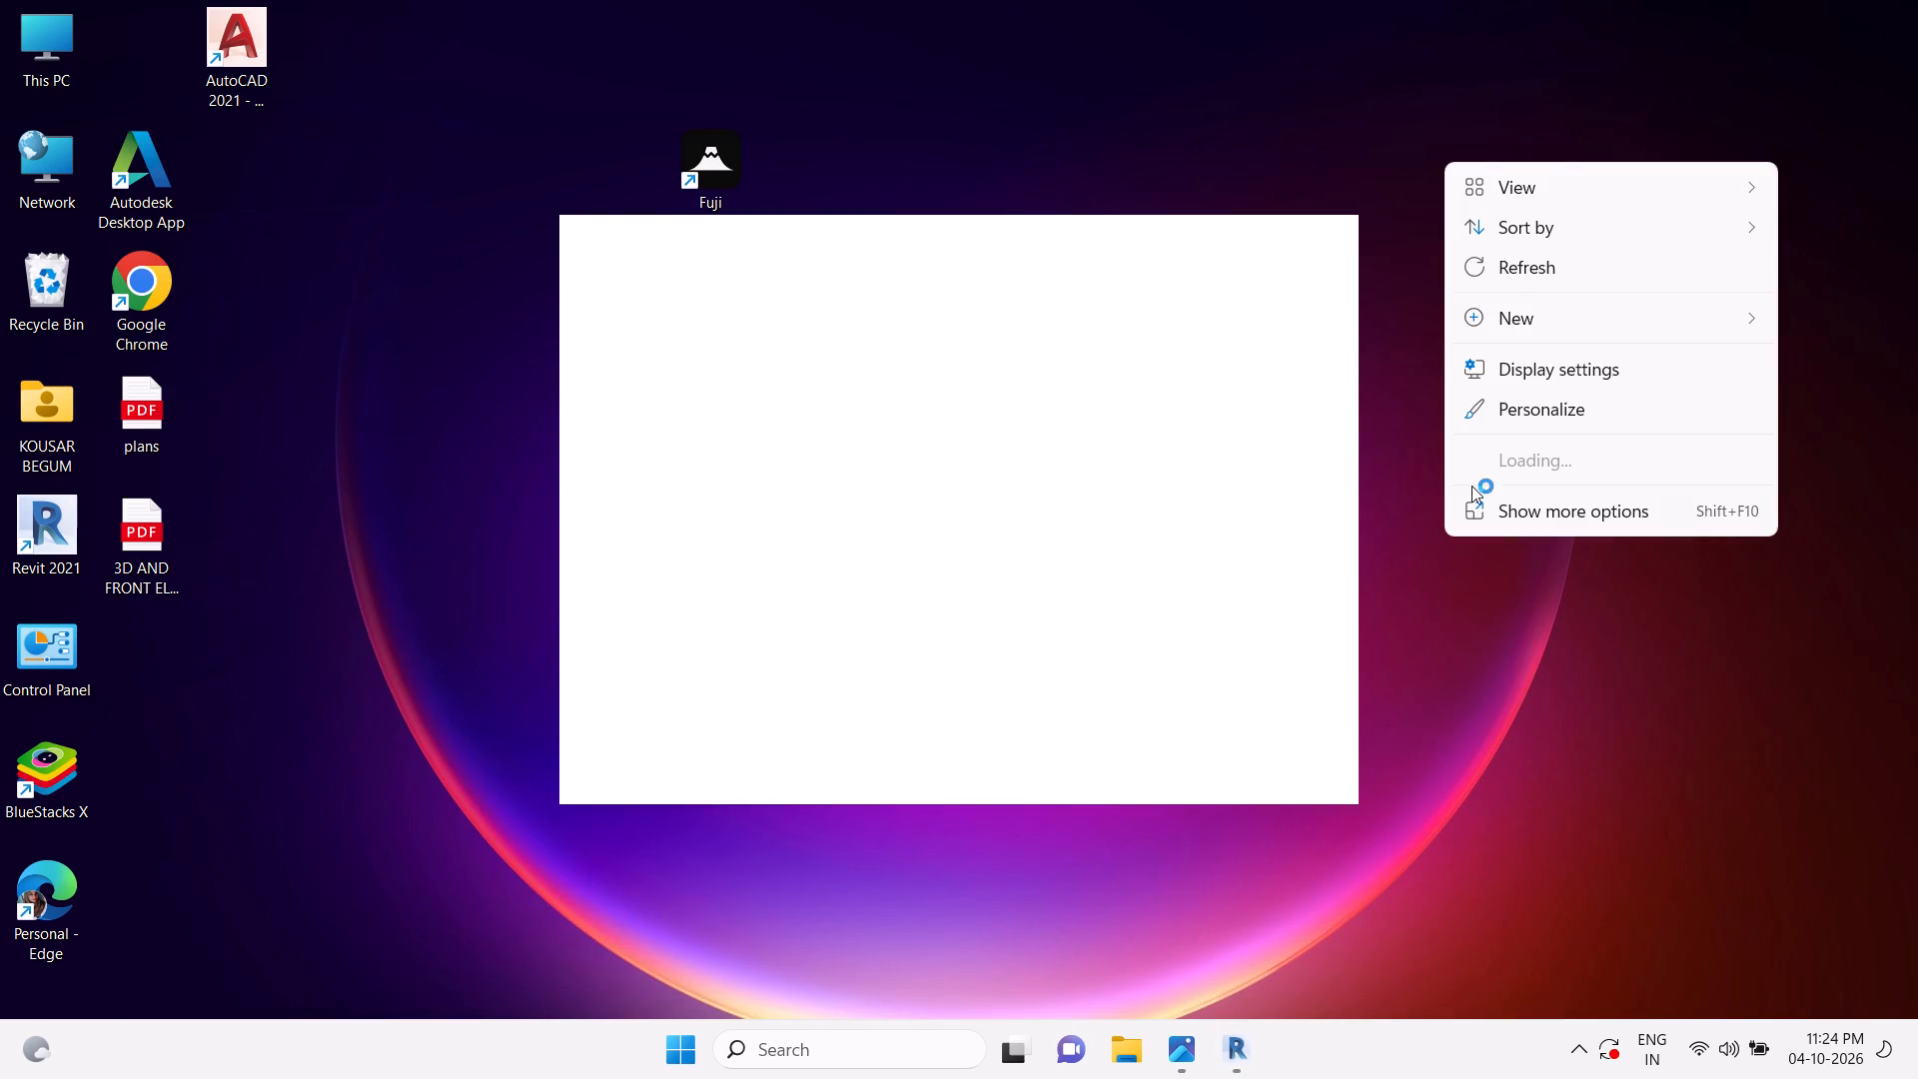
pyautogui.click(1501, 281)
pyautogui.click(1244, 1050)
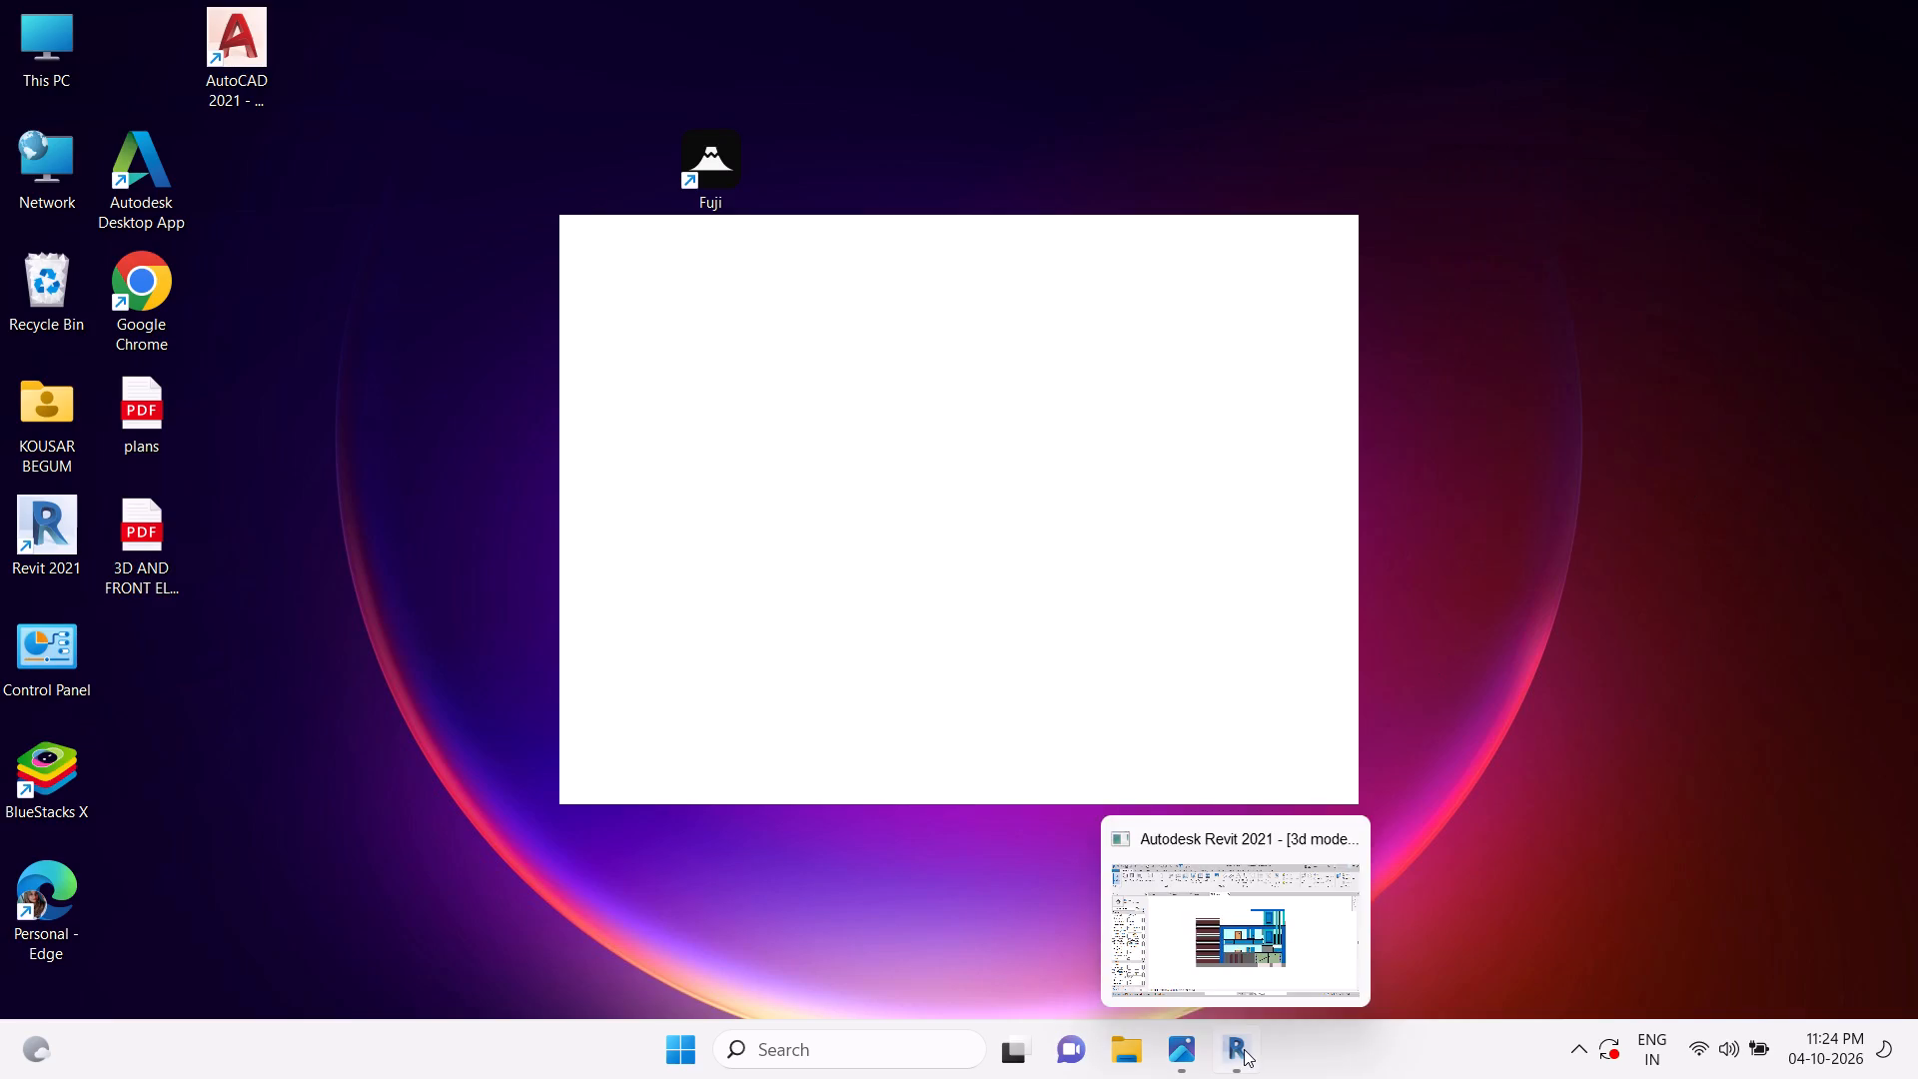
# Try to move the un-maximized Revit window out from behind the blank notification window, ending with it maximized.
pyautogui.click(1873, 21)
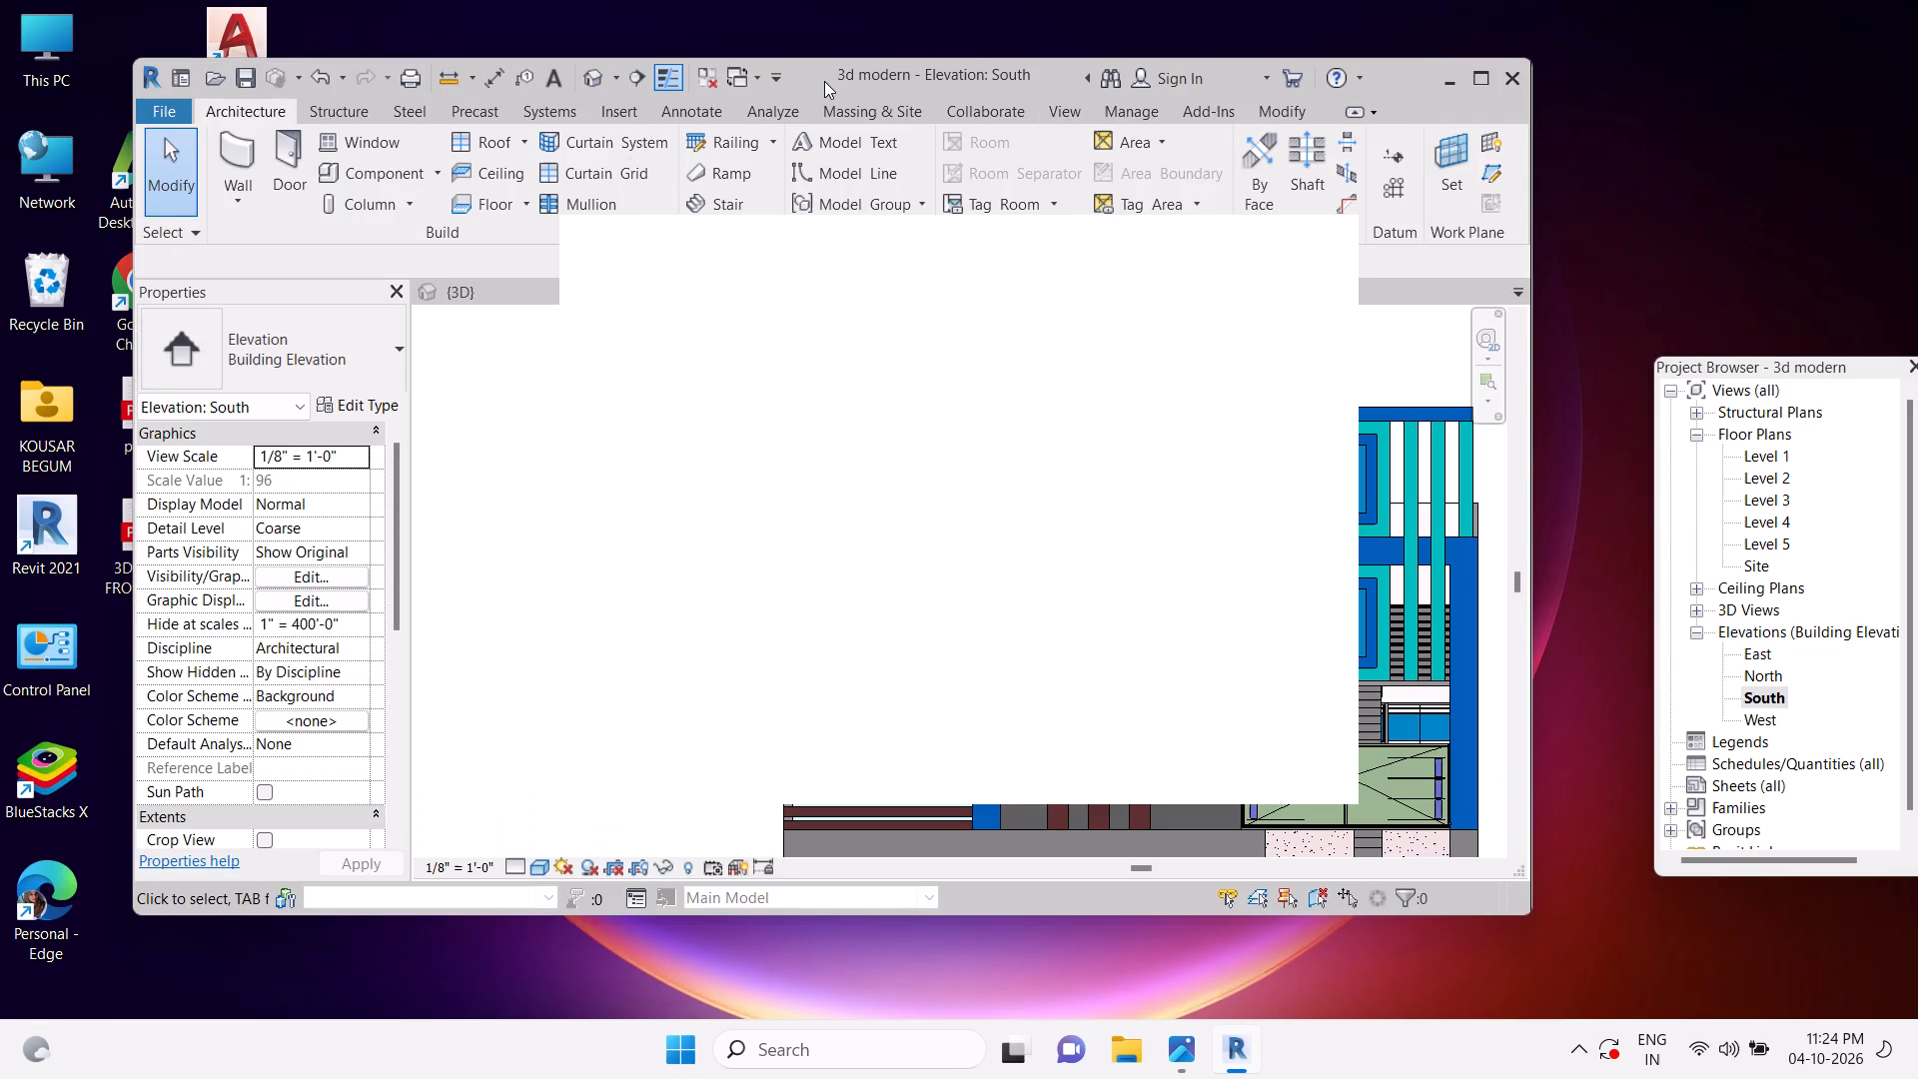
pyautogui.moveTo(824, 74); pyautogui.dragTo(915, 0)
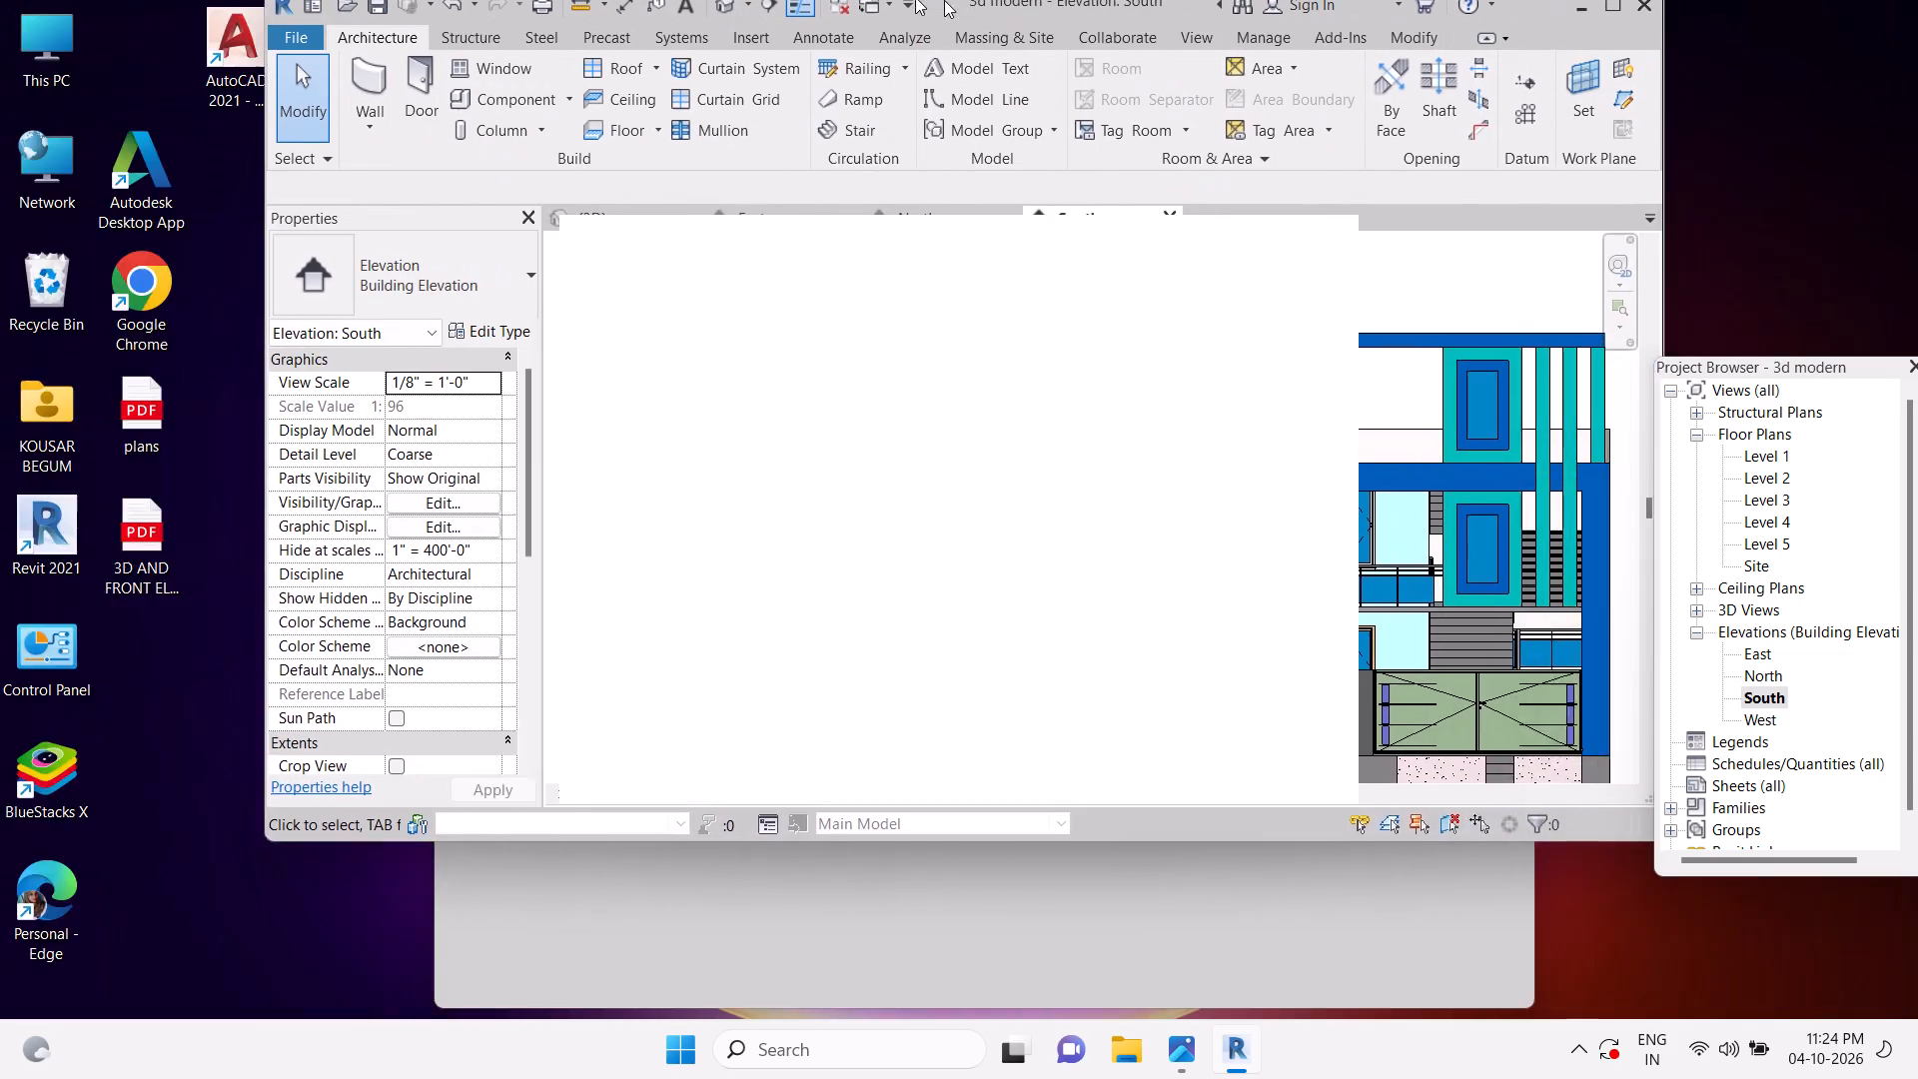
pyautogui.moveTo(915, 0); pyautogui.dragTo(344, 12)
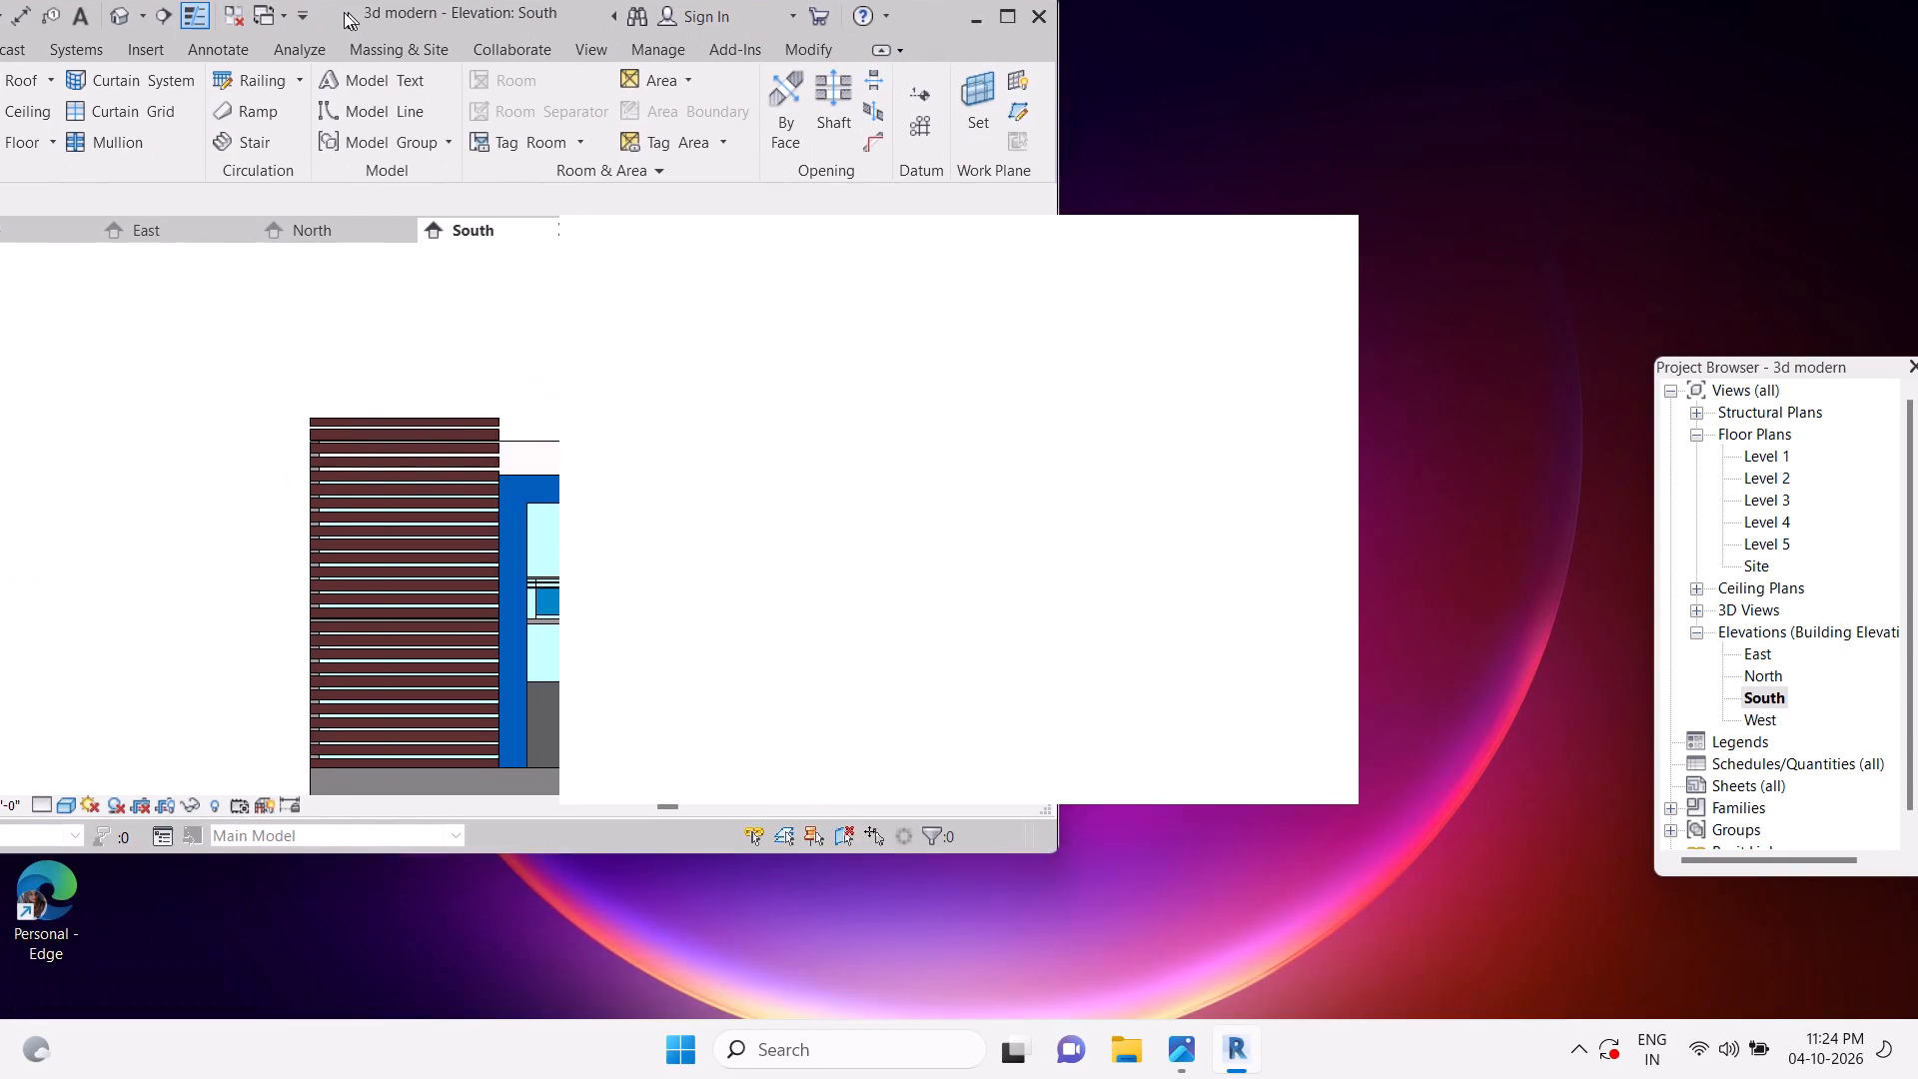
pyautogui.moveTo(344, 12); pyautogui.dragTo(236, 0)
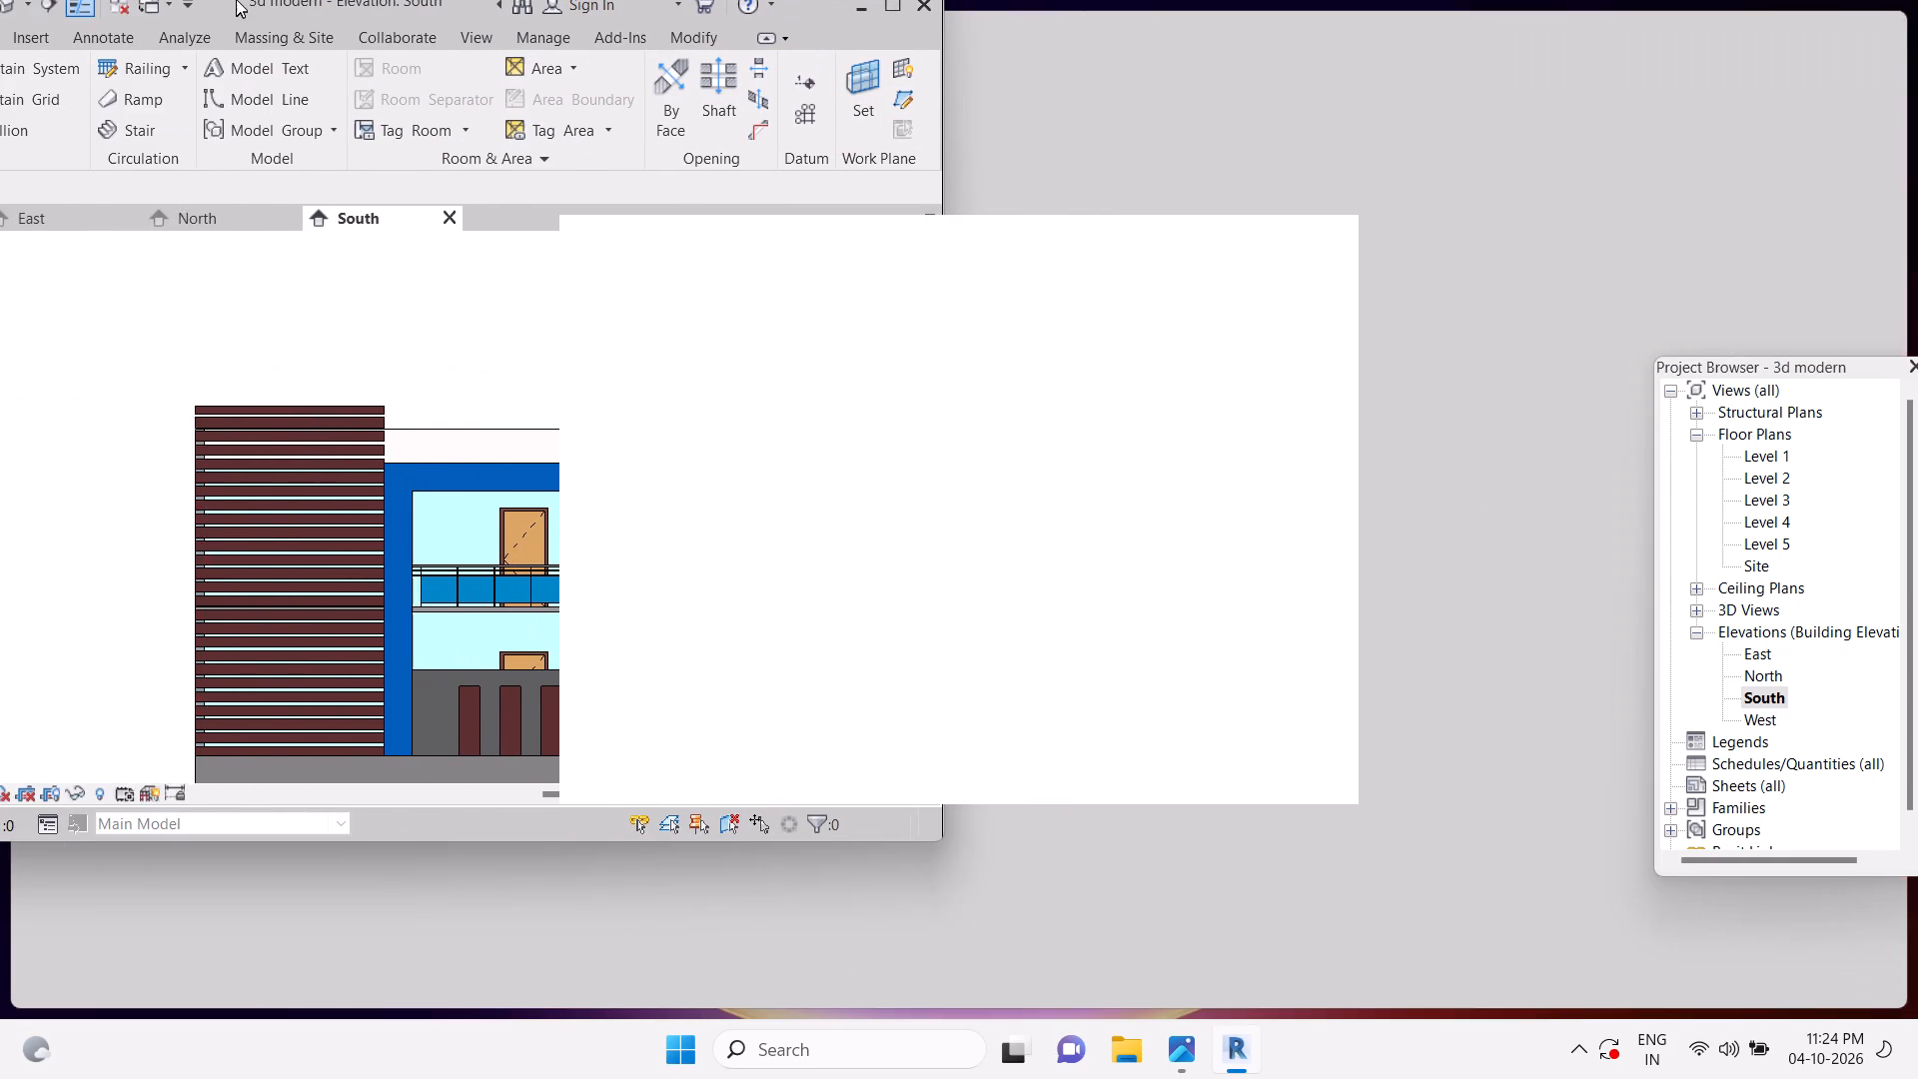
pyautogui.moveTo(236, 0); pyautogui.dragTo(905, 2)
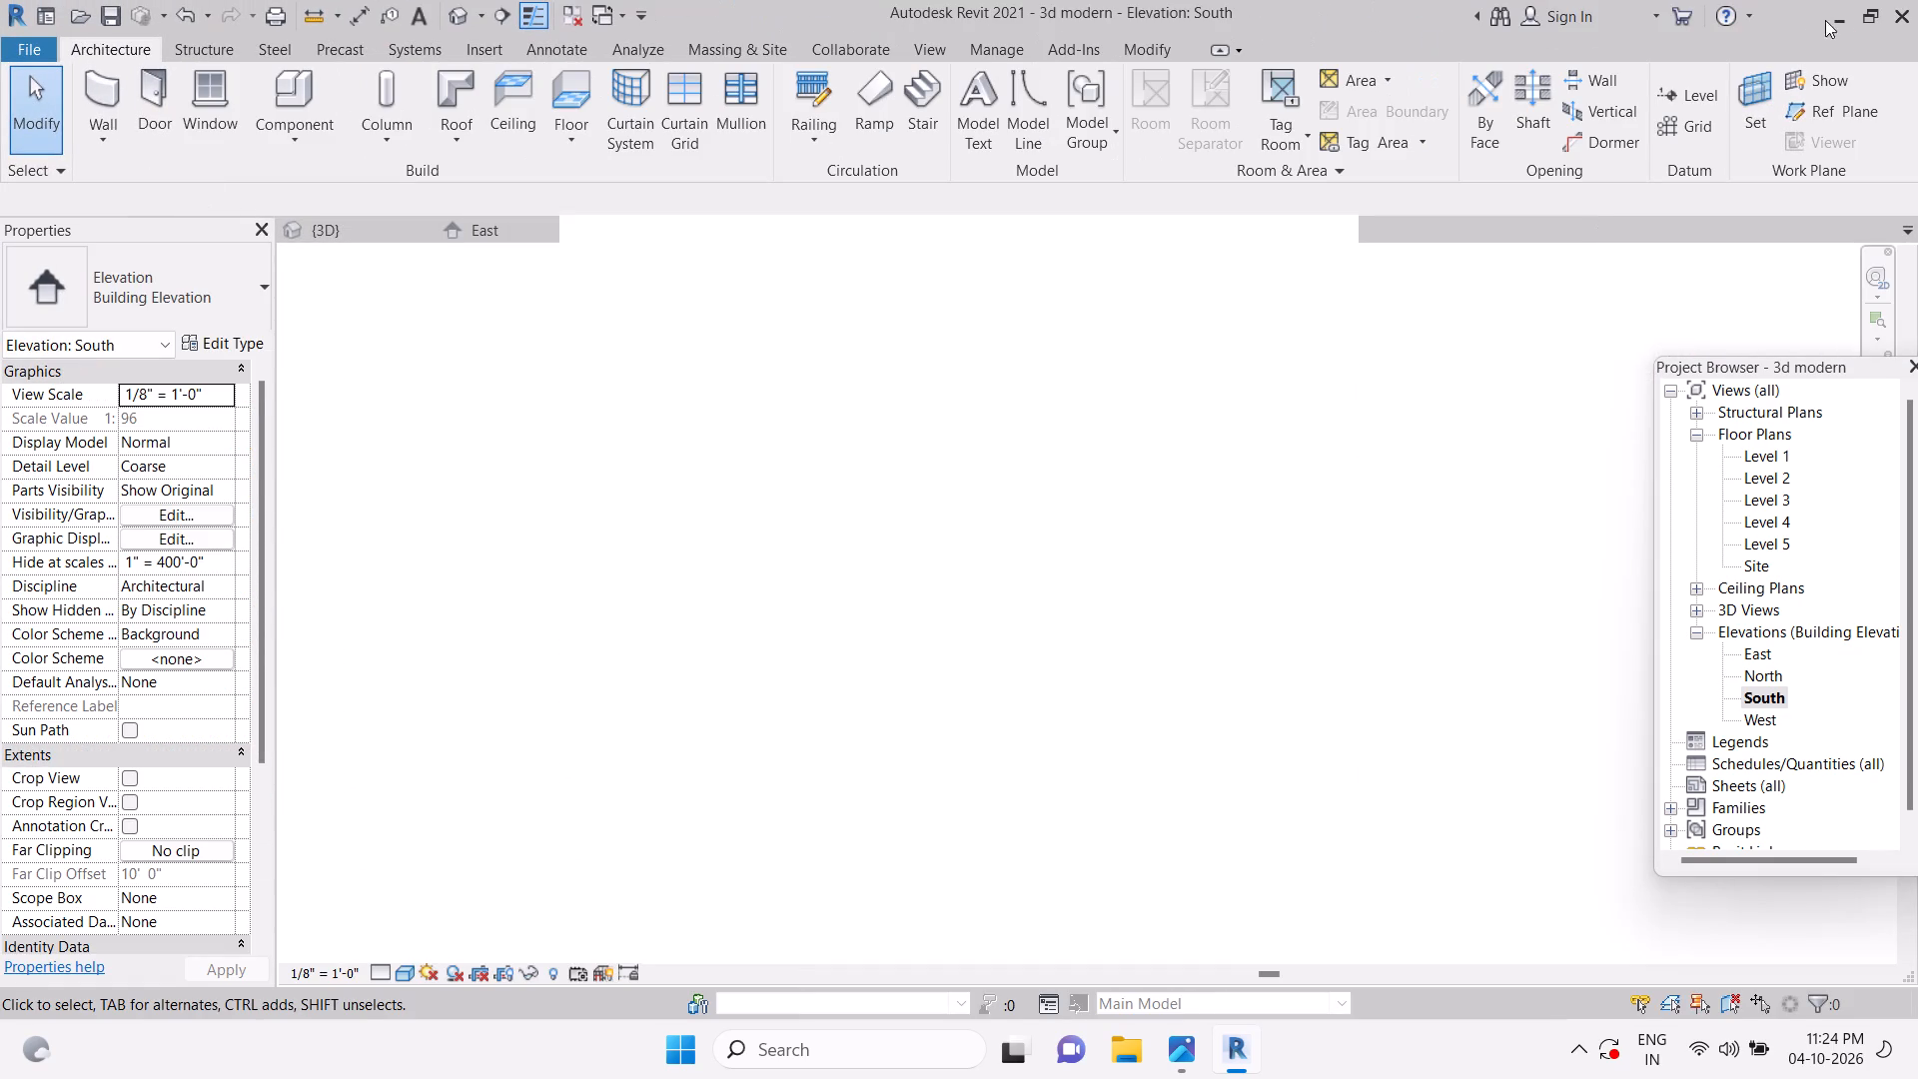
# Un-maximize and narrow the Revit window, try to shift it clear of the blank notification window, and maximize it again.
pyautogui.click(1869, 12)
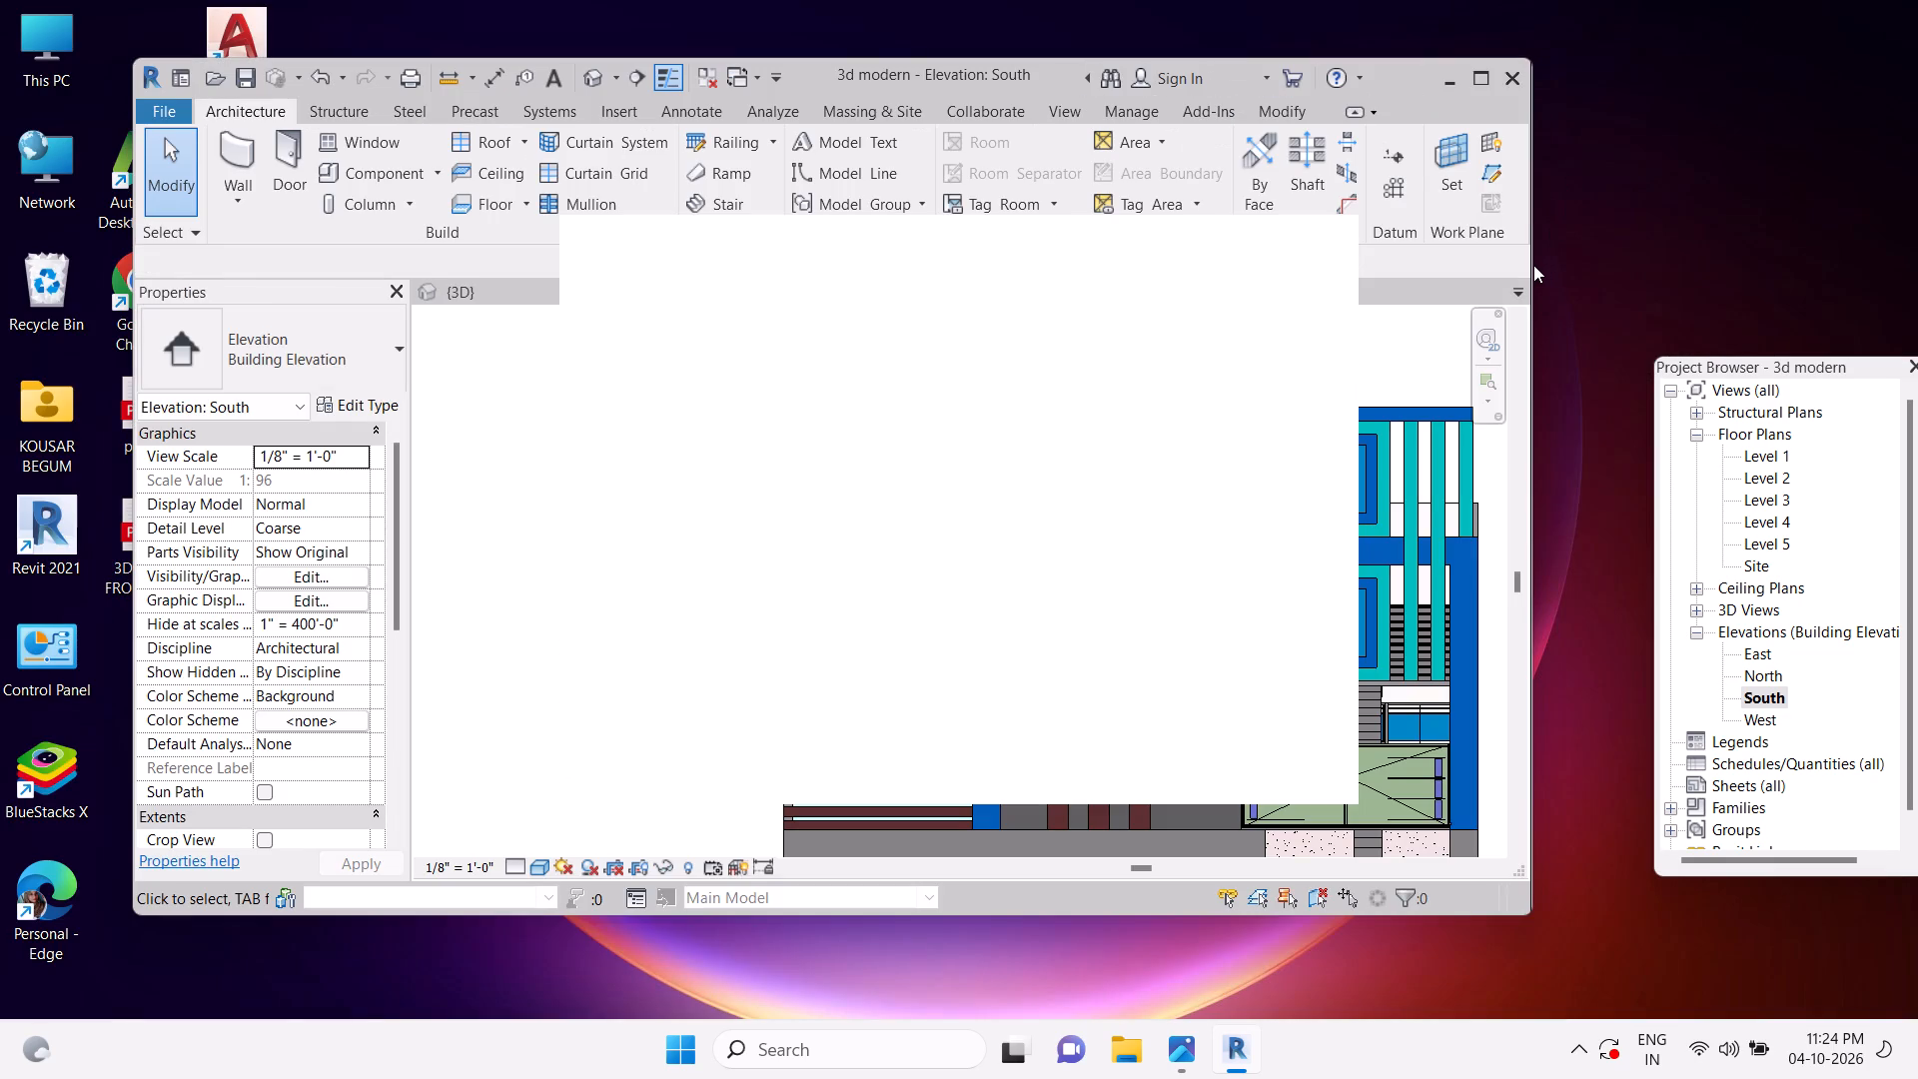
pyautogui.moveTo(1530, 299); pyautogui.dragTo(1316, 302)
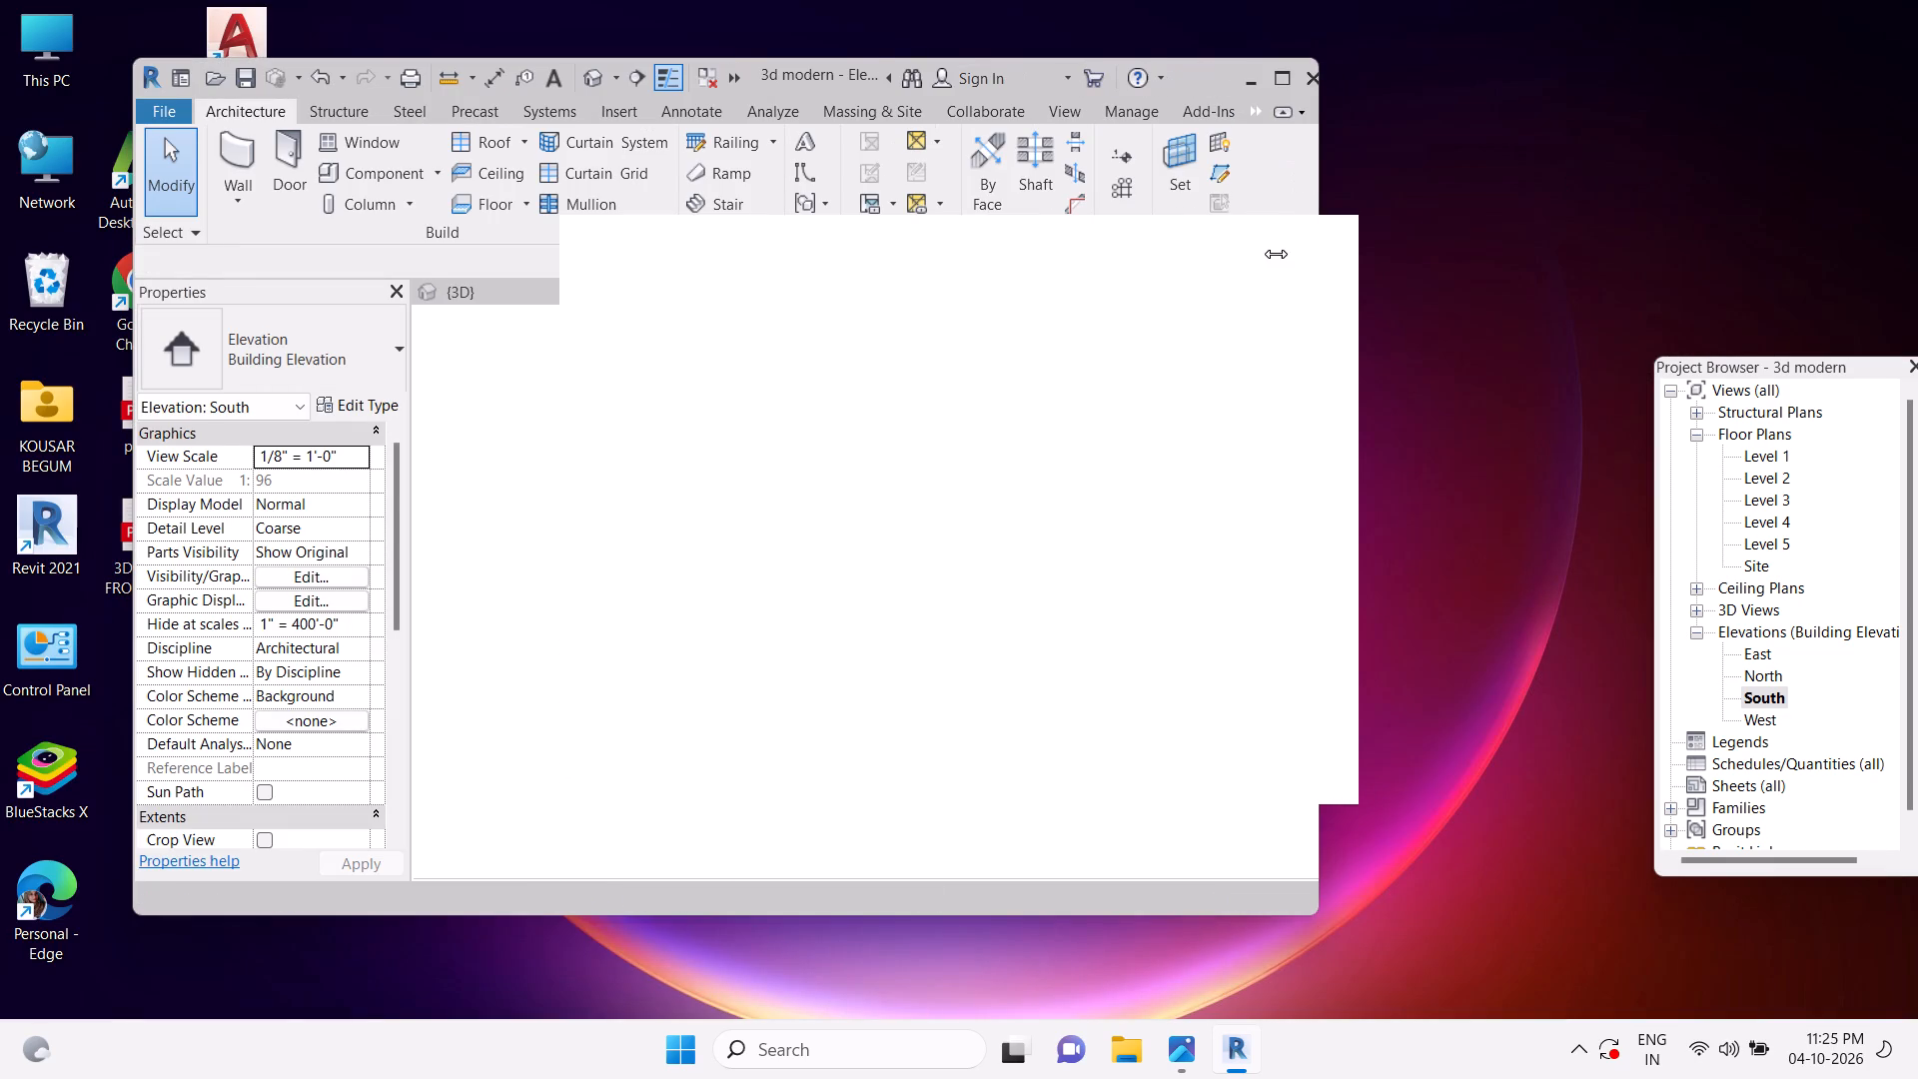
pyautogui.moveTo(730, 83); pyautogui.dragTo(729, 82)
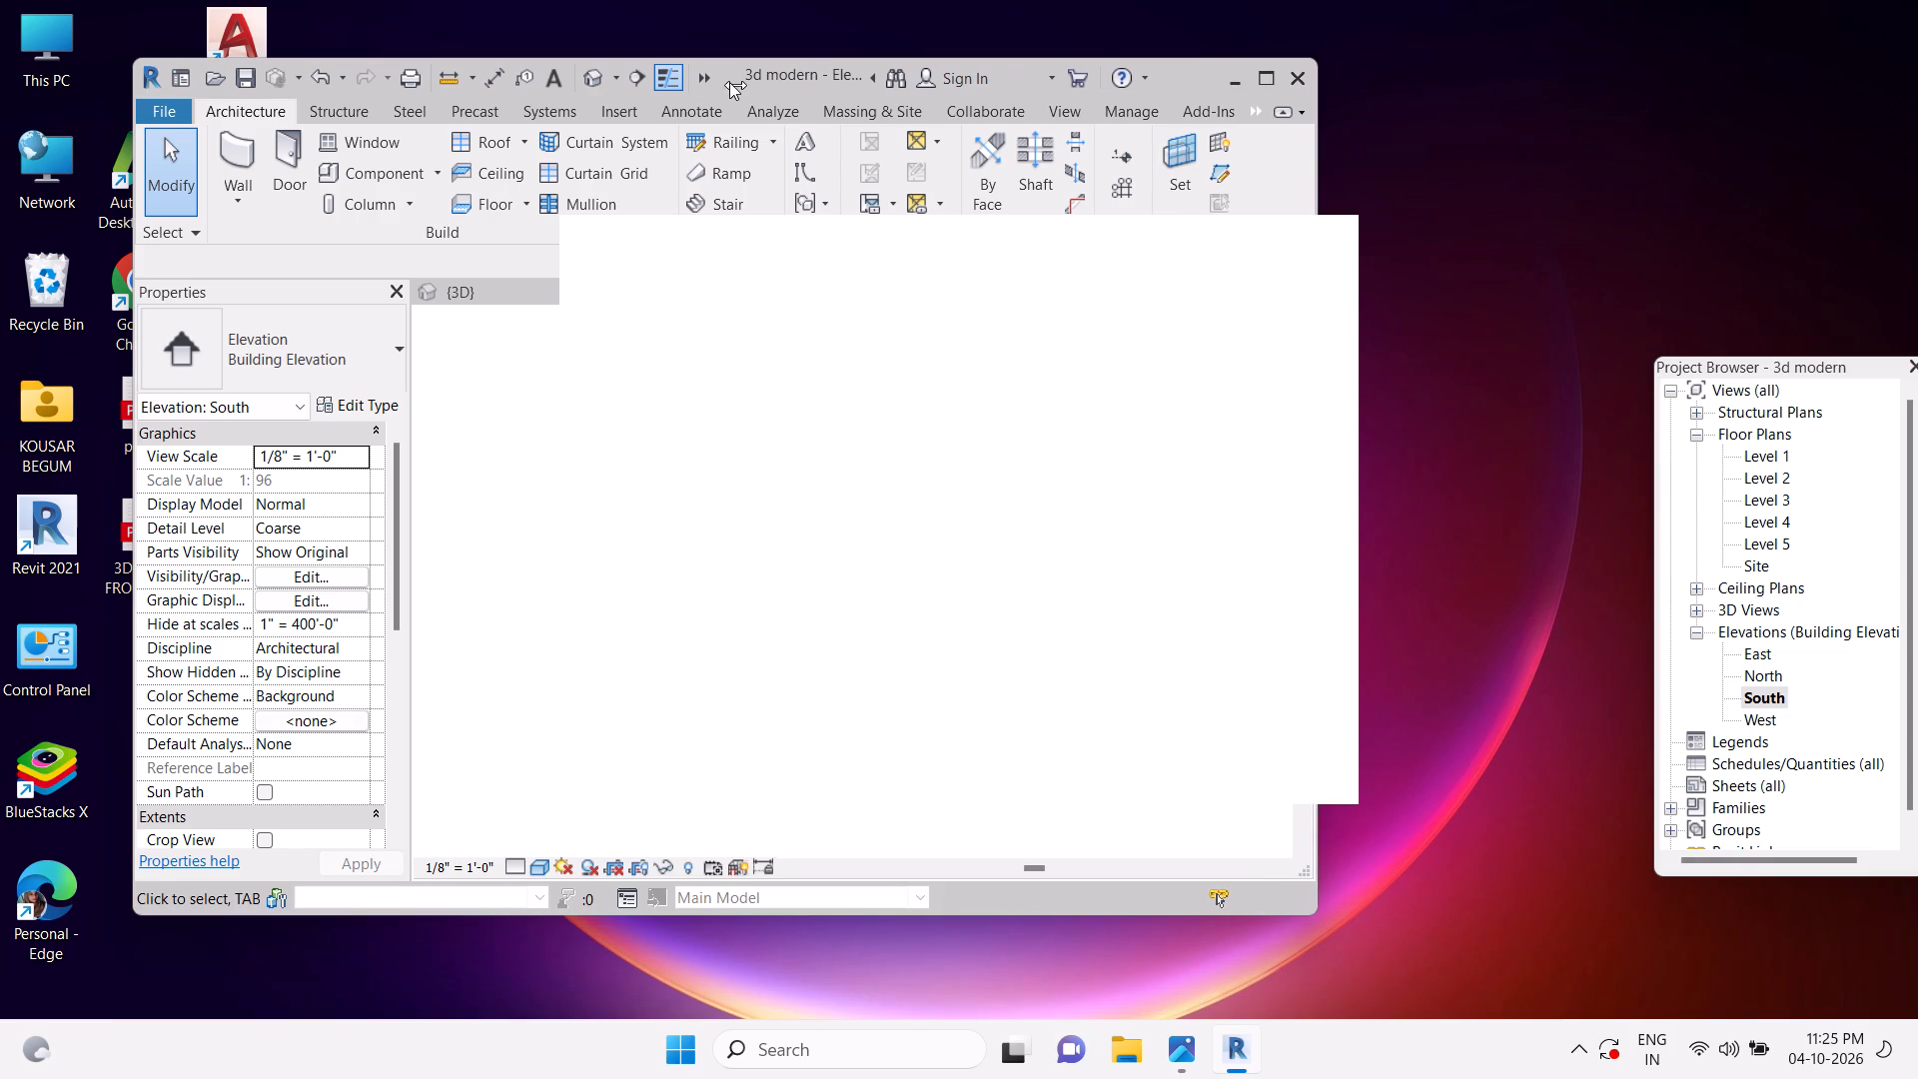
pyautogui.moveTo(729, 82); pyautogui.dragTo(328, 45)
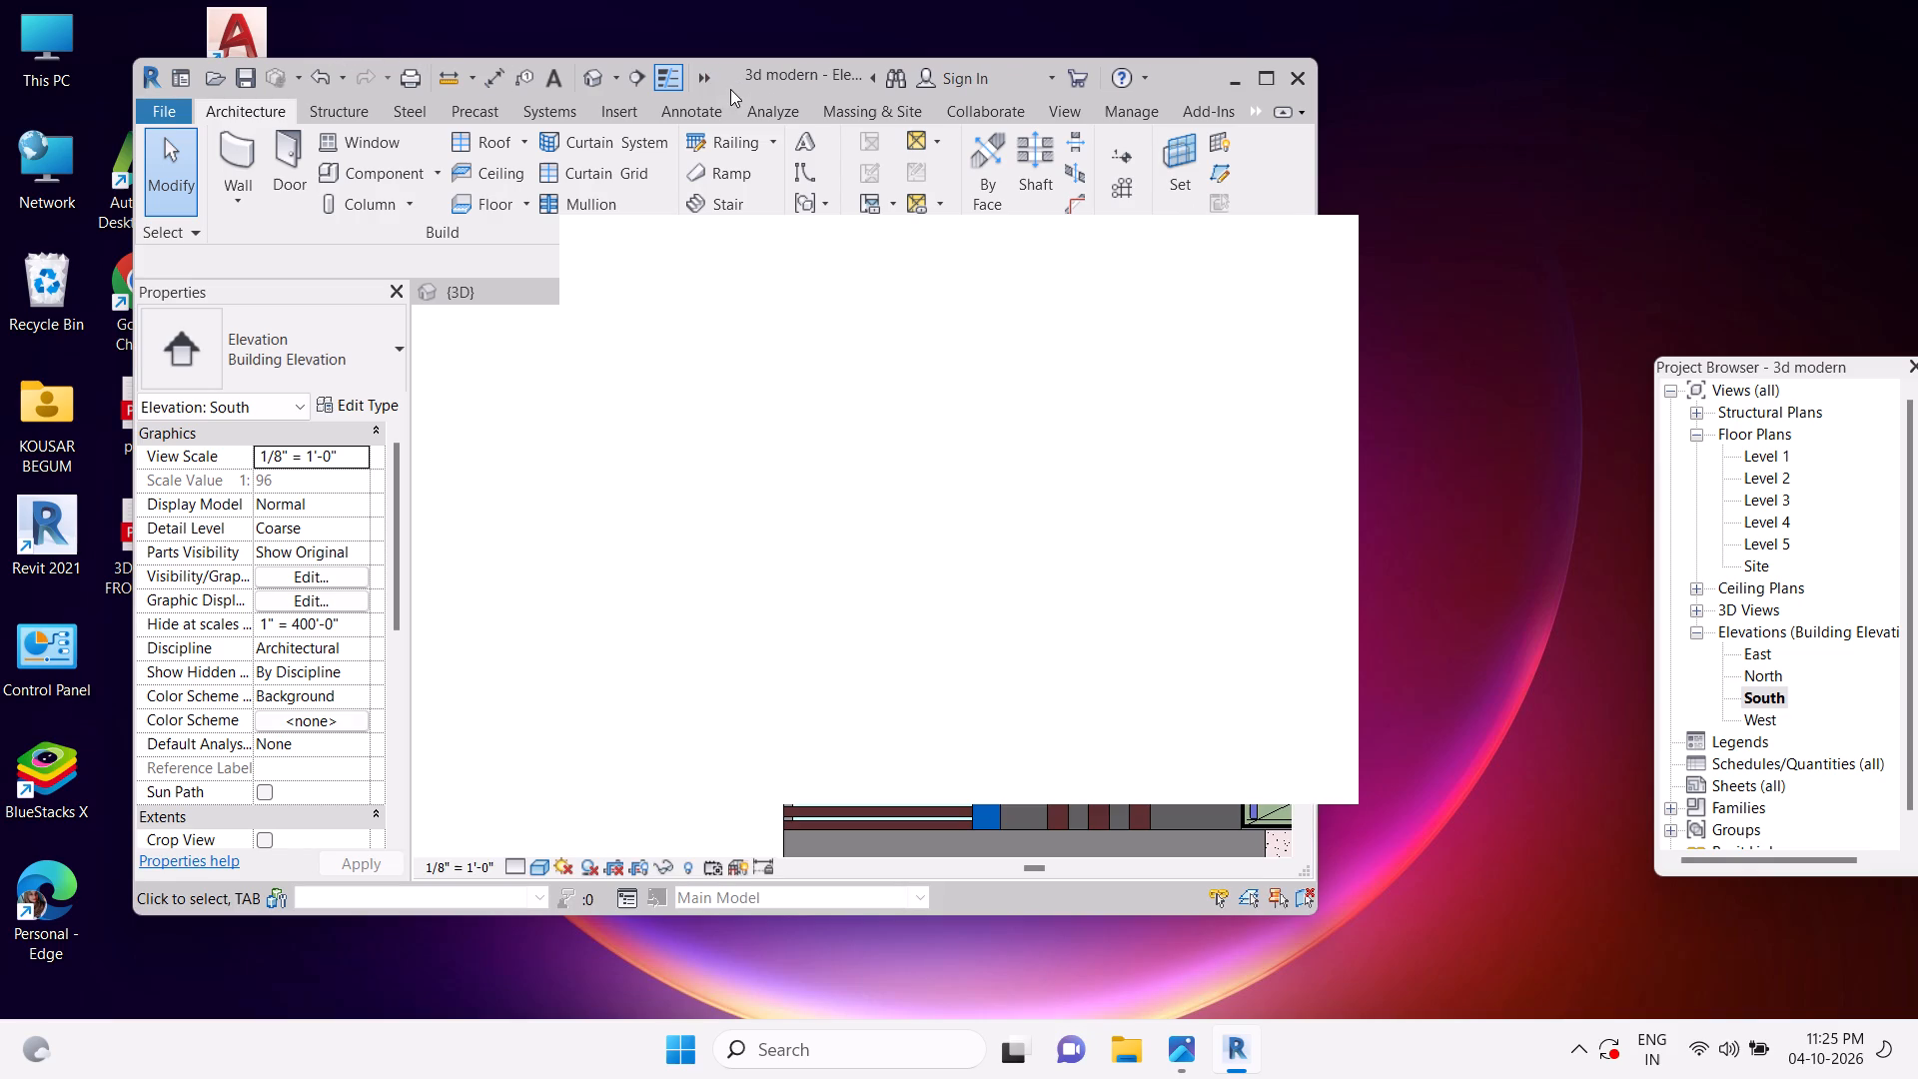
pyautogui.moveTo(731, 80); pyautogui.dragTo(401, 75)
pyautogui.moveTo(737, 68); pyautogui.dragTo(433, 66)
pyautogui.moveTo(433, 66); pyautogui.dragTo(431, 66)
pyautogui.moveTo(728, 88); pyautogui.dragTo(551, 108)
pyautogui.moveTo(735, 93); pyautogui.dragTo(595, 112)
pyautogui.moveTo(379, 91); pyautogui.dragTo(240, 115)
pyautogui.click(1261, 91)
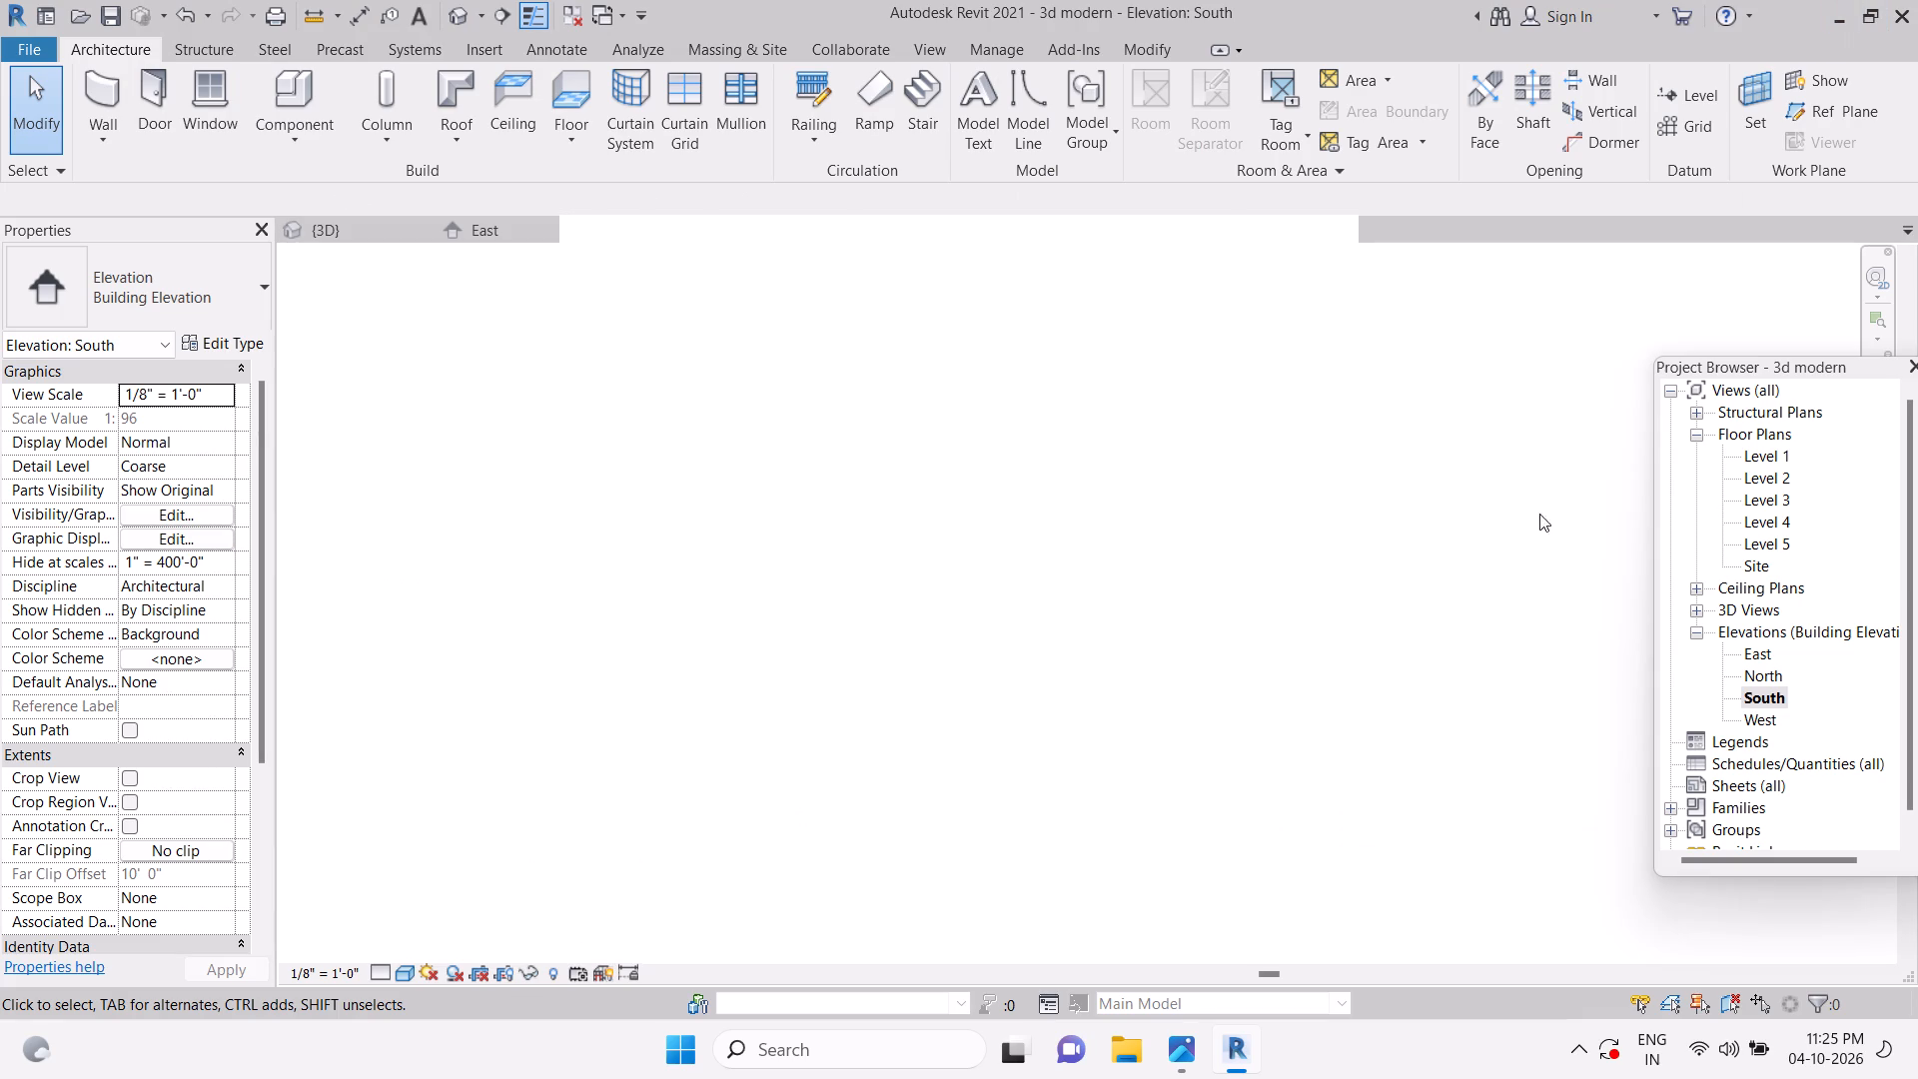
# Bring the whole South facade into the clear area between the blank notification window and the Project Browser.
pyautogui.scroll(-9, 1545, 381)
pyautogui.moveTo(1489, 388); pyautogui.dragTo(1506, 388, button='middle')
pyautogui.moveTo(1507, 391); pyautogui.dragTo(1608, 372, button='middle')
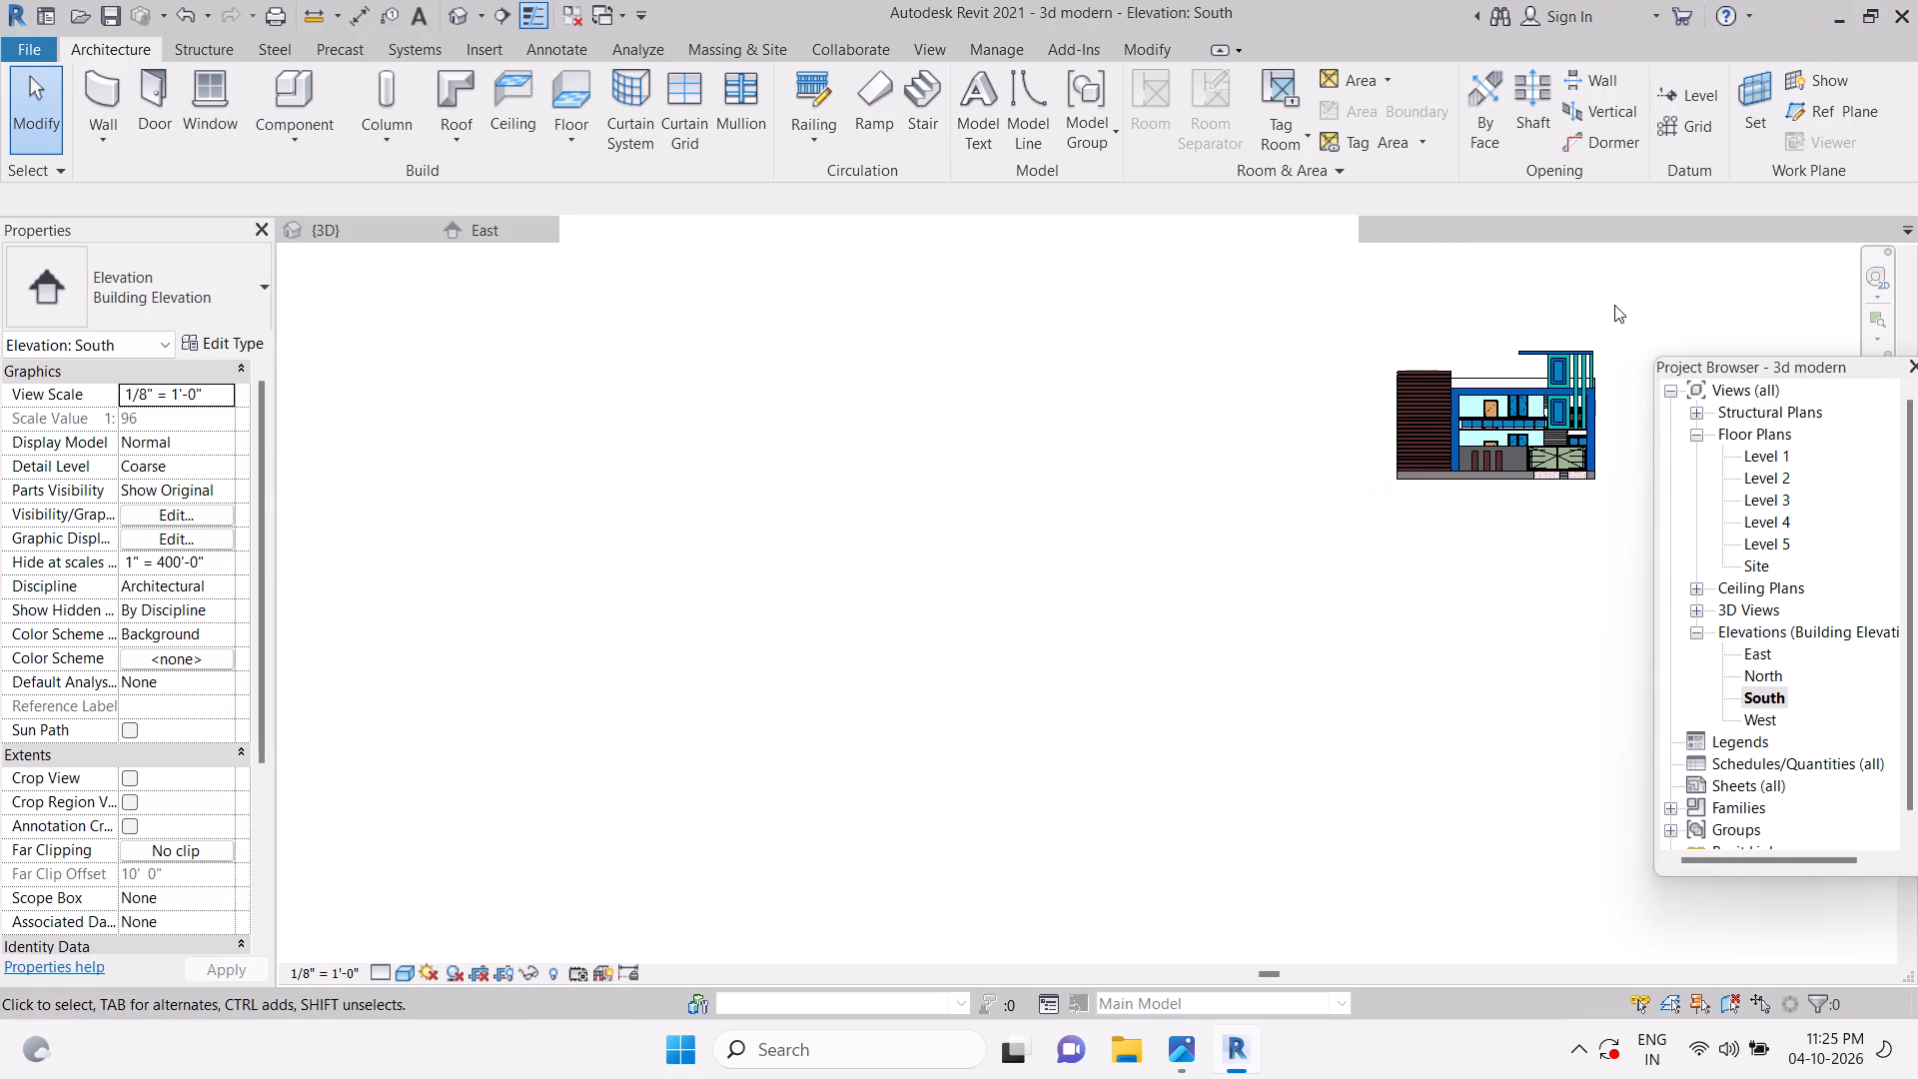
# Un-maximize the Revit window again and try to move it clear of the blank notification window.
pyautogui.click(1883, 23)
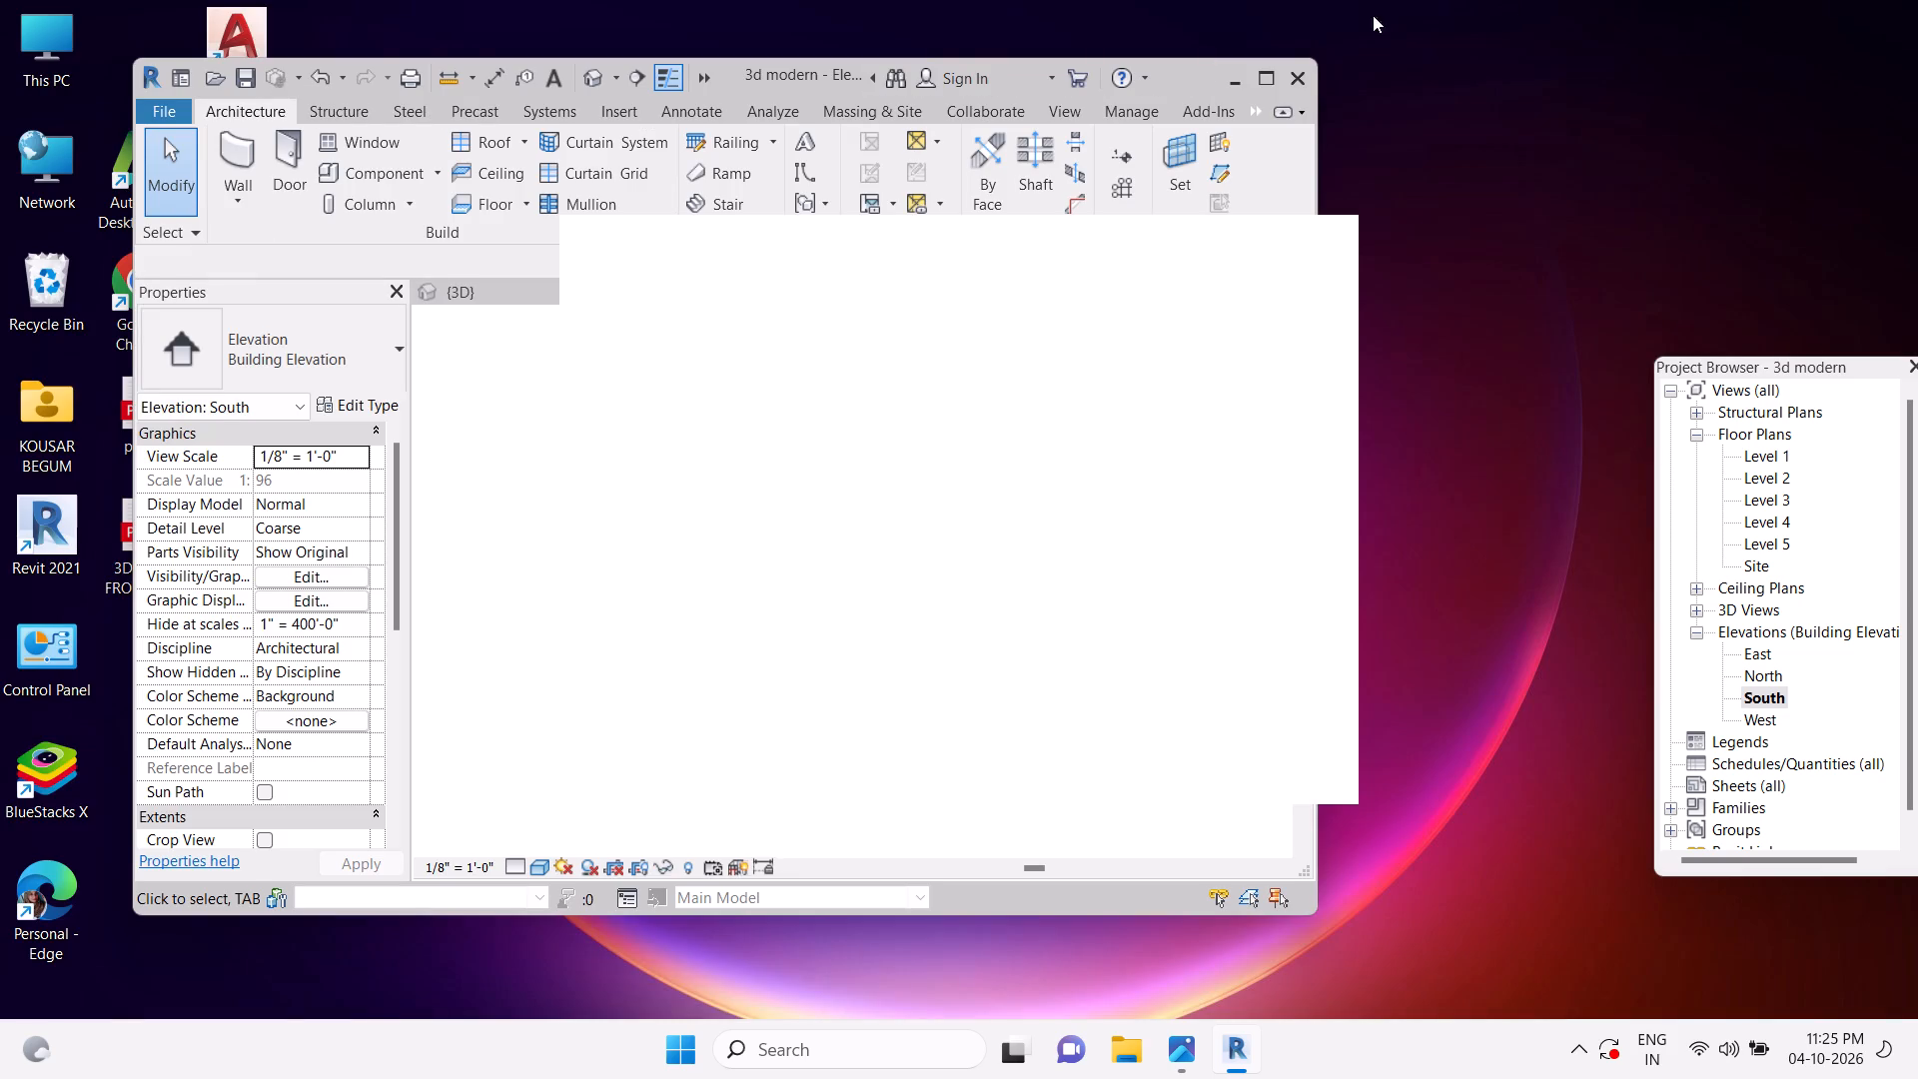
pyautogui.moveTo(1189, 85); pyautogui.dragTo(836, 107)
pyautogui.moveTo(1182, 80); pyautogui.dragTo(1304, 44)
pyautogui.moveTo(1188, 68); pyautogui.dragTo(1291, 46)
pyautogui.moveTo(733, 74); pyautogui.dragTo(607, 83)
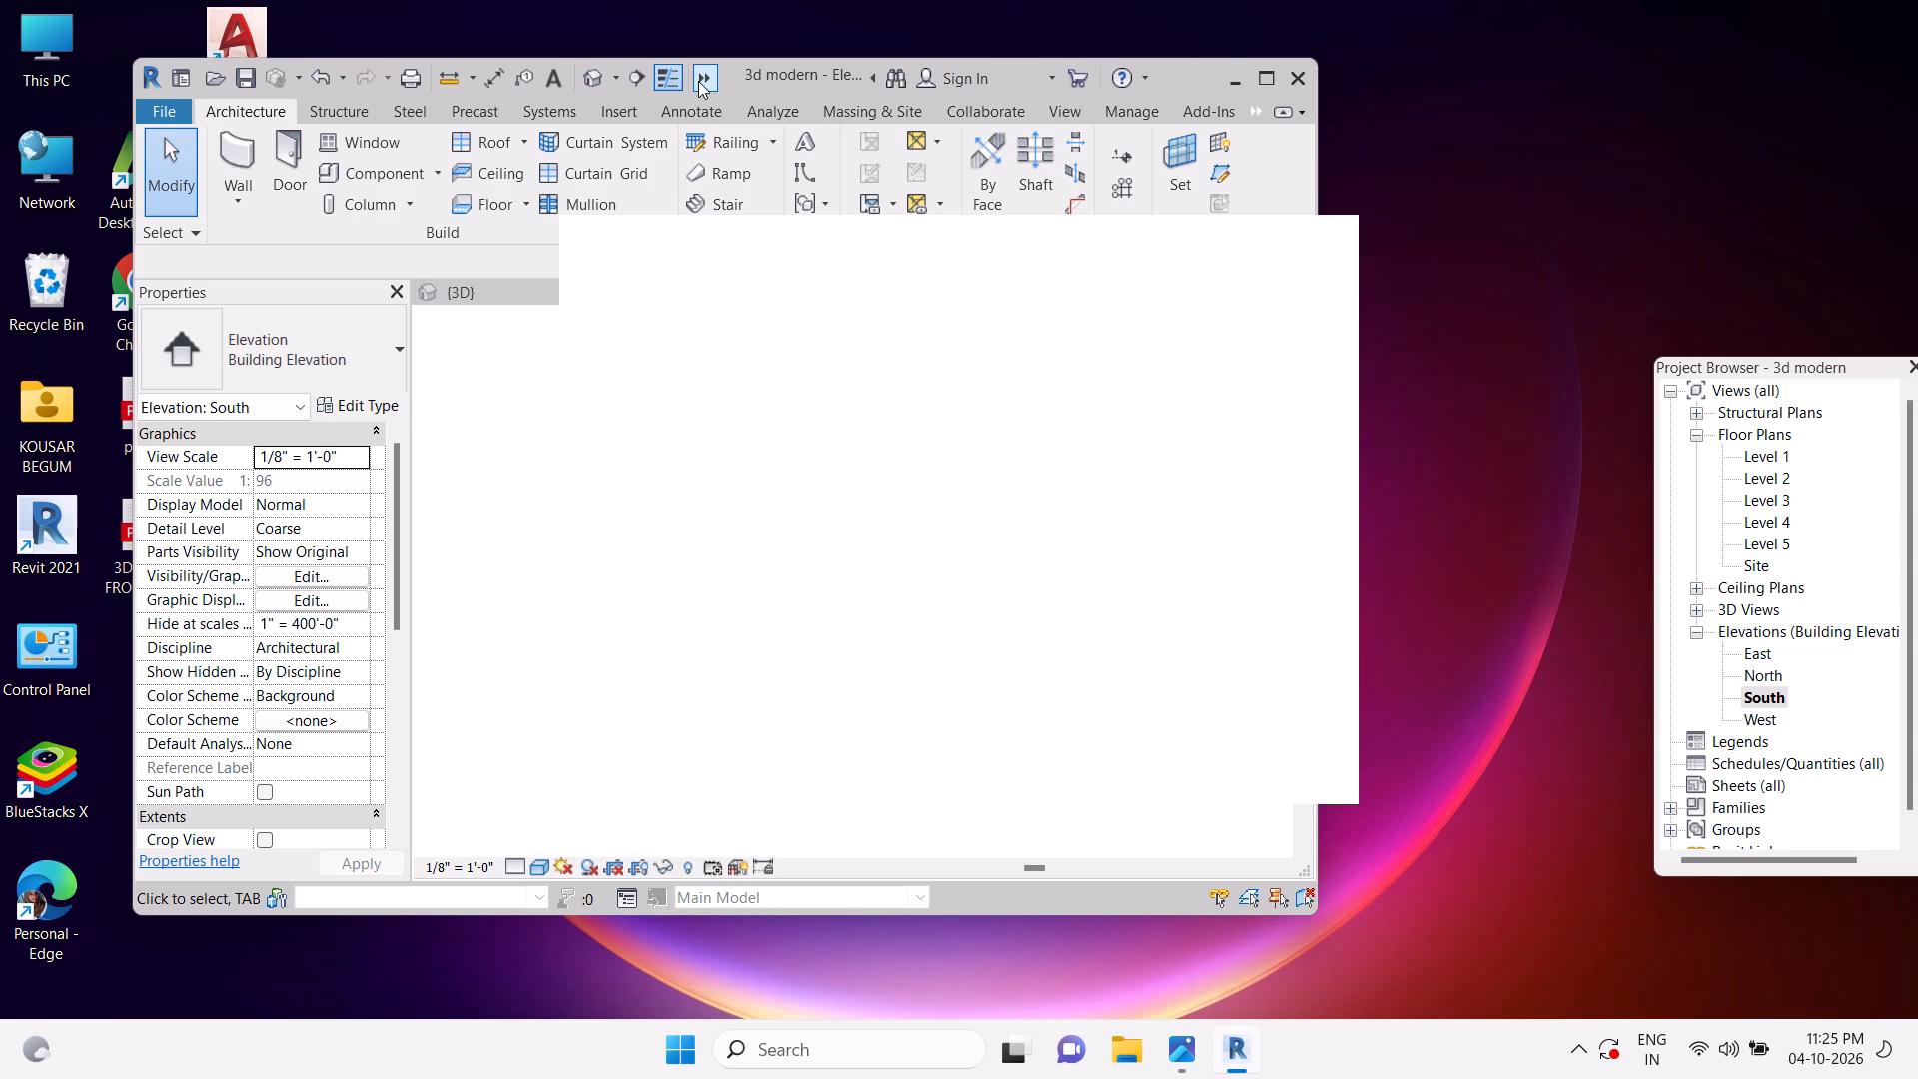
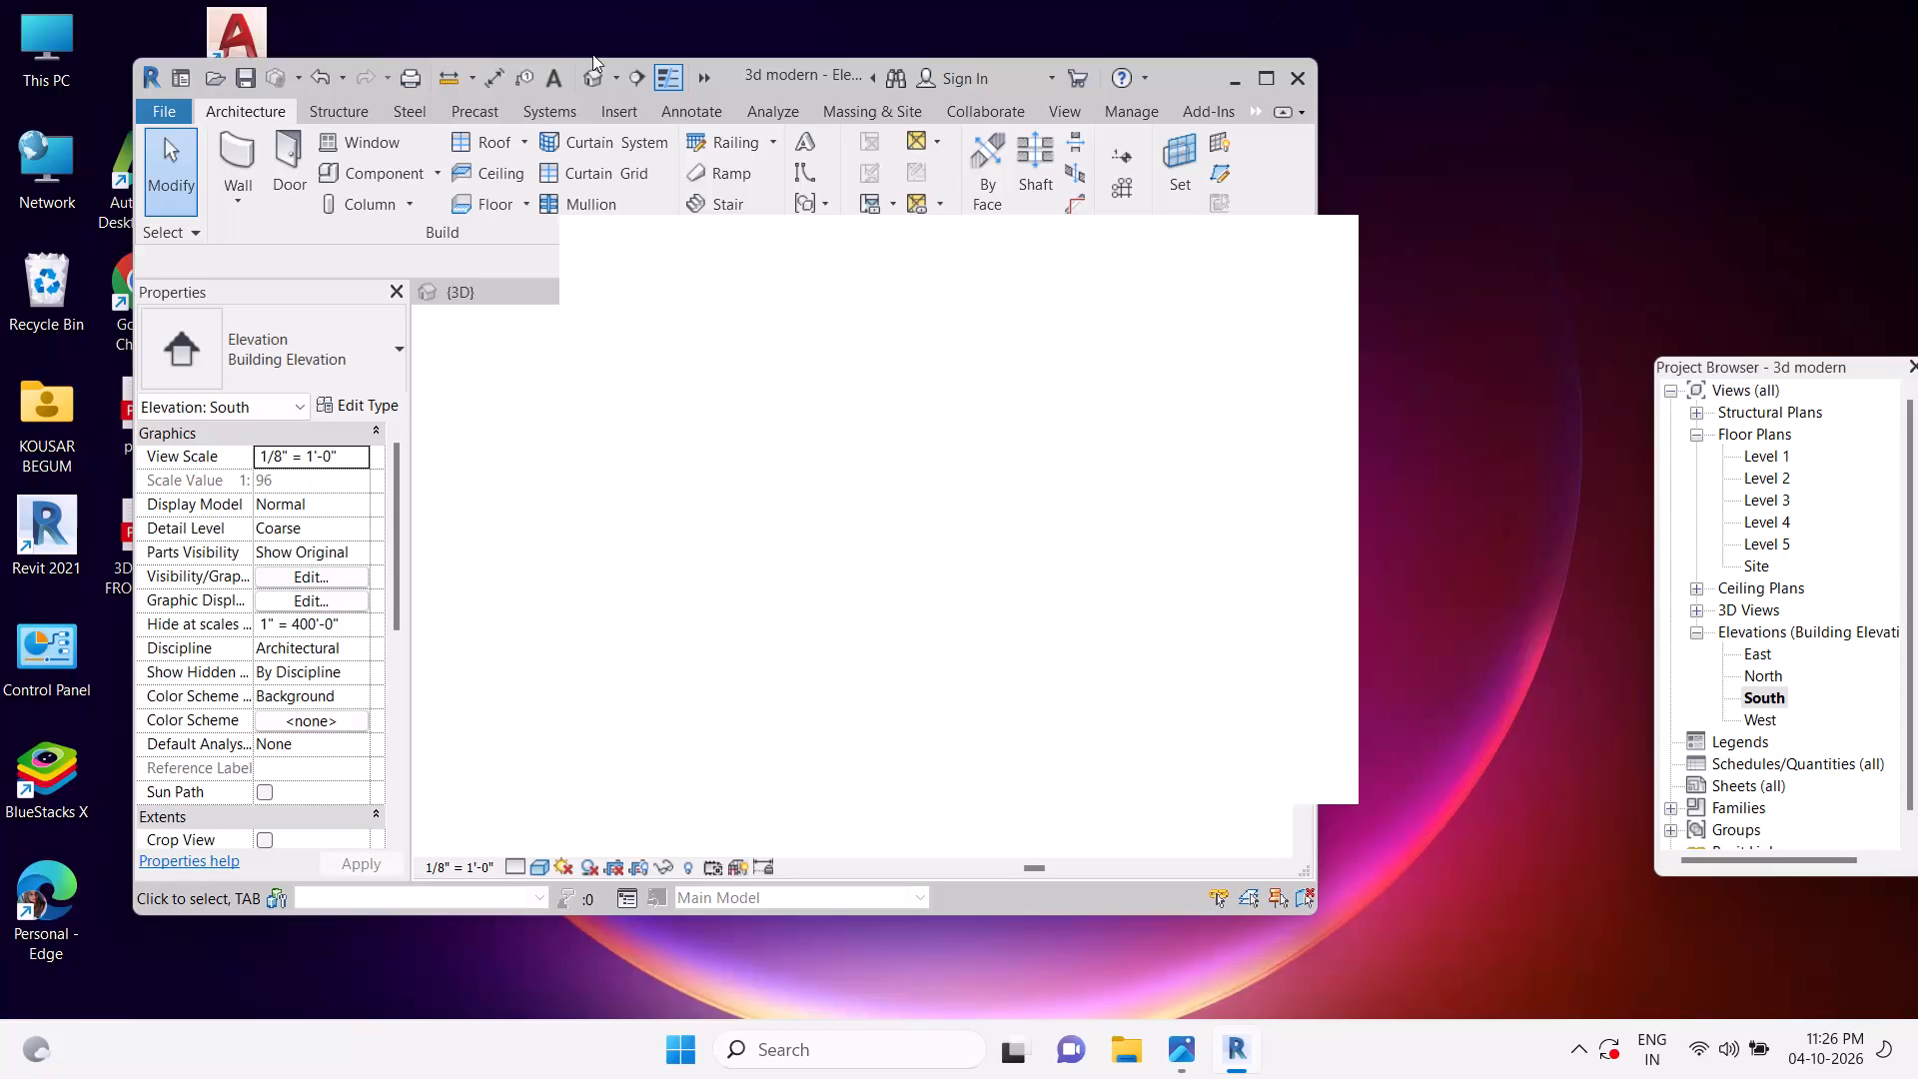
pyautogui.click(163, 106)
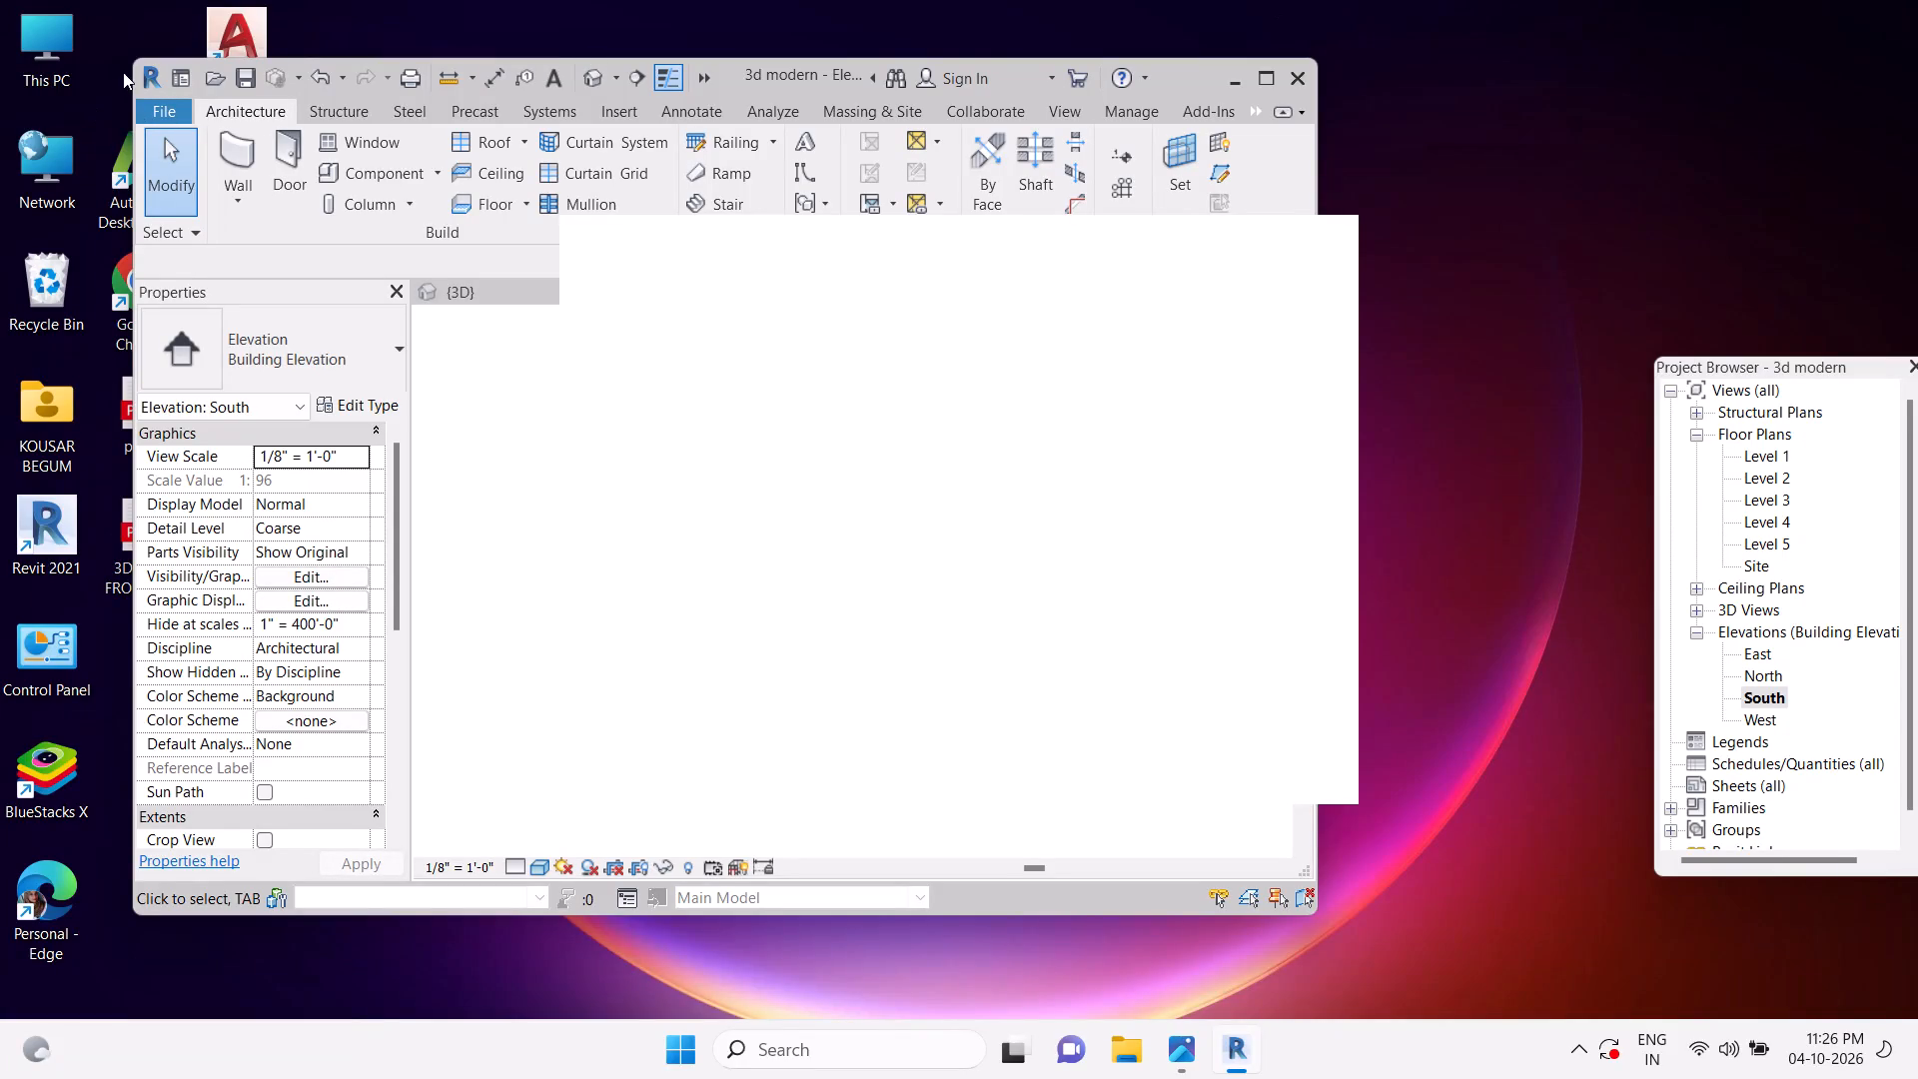
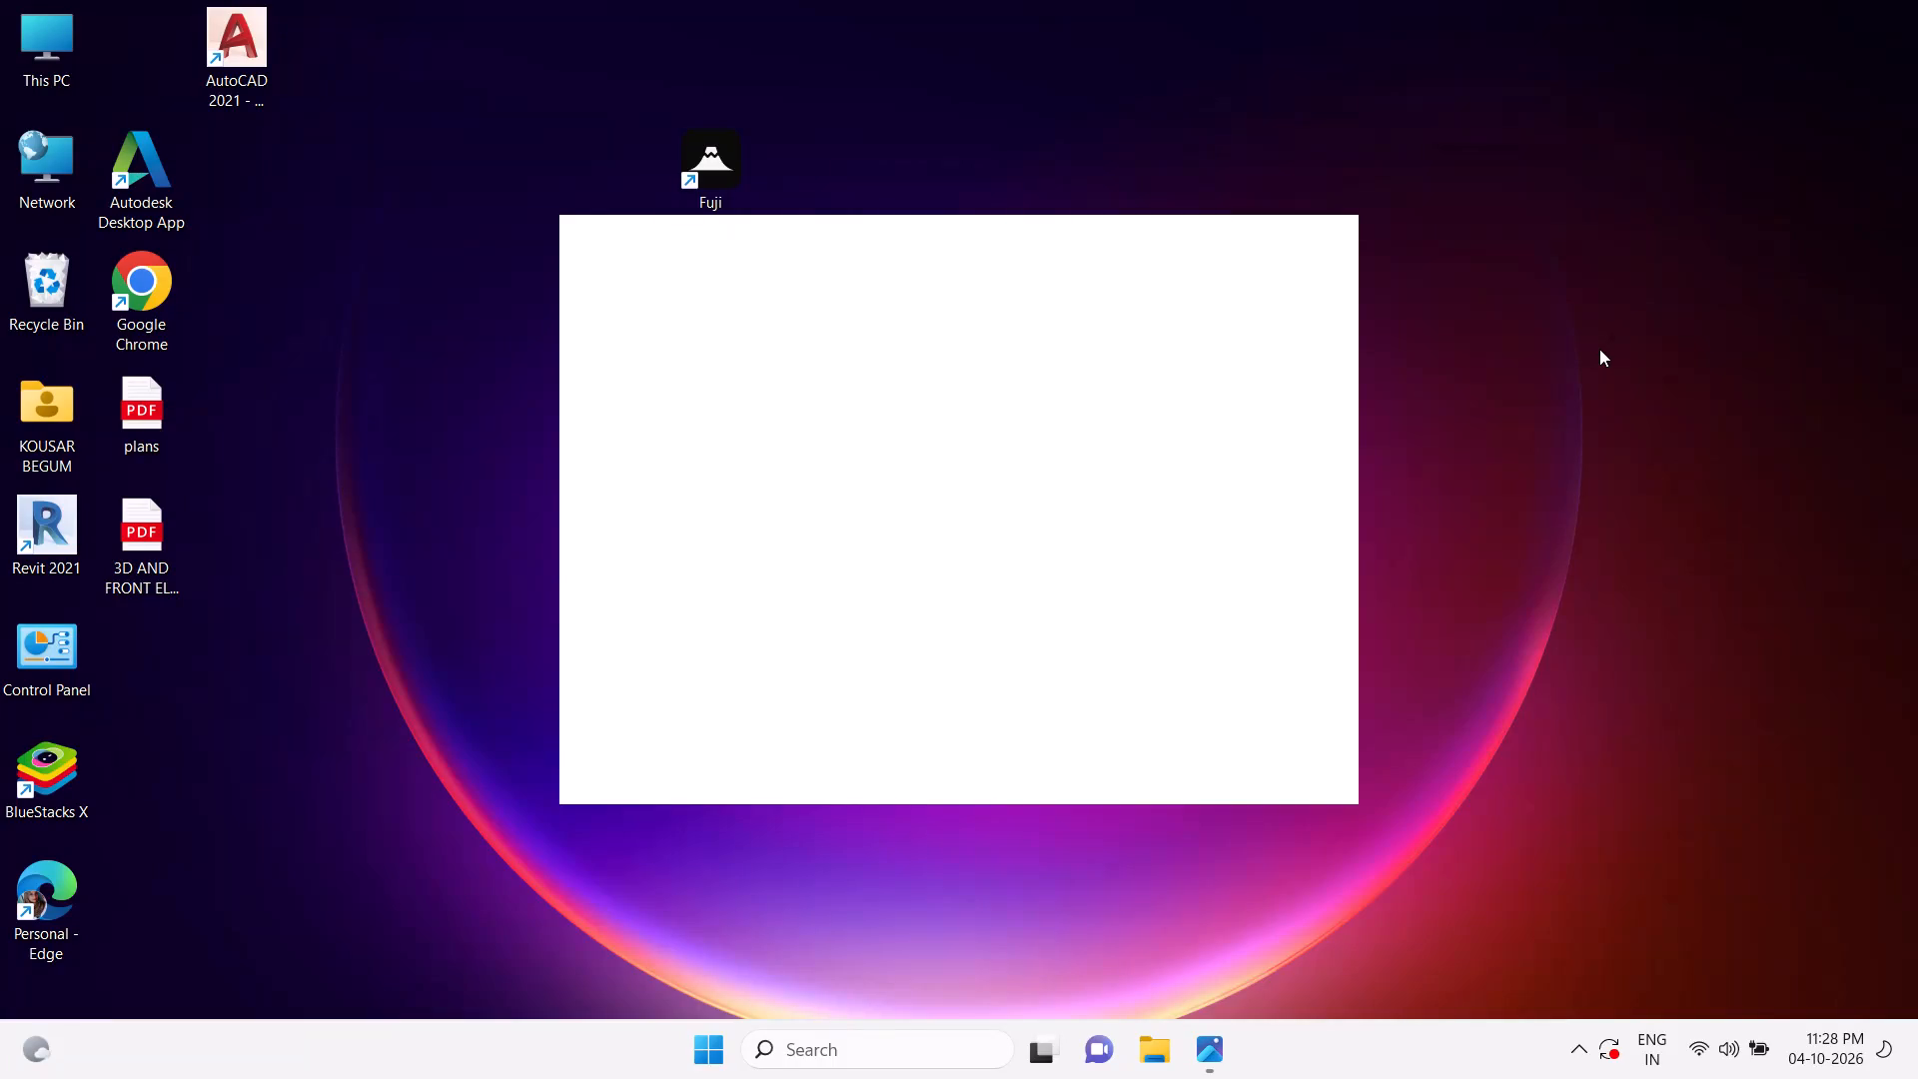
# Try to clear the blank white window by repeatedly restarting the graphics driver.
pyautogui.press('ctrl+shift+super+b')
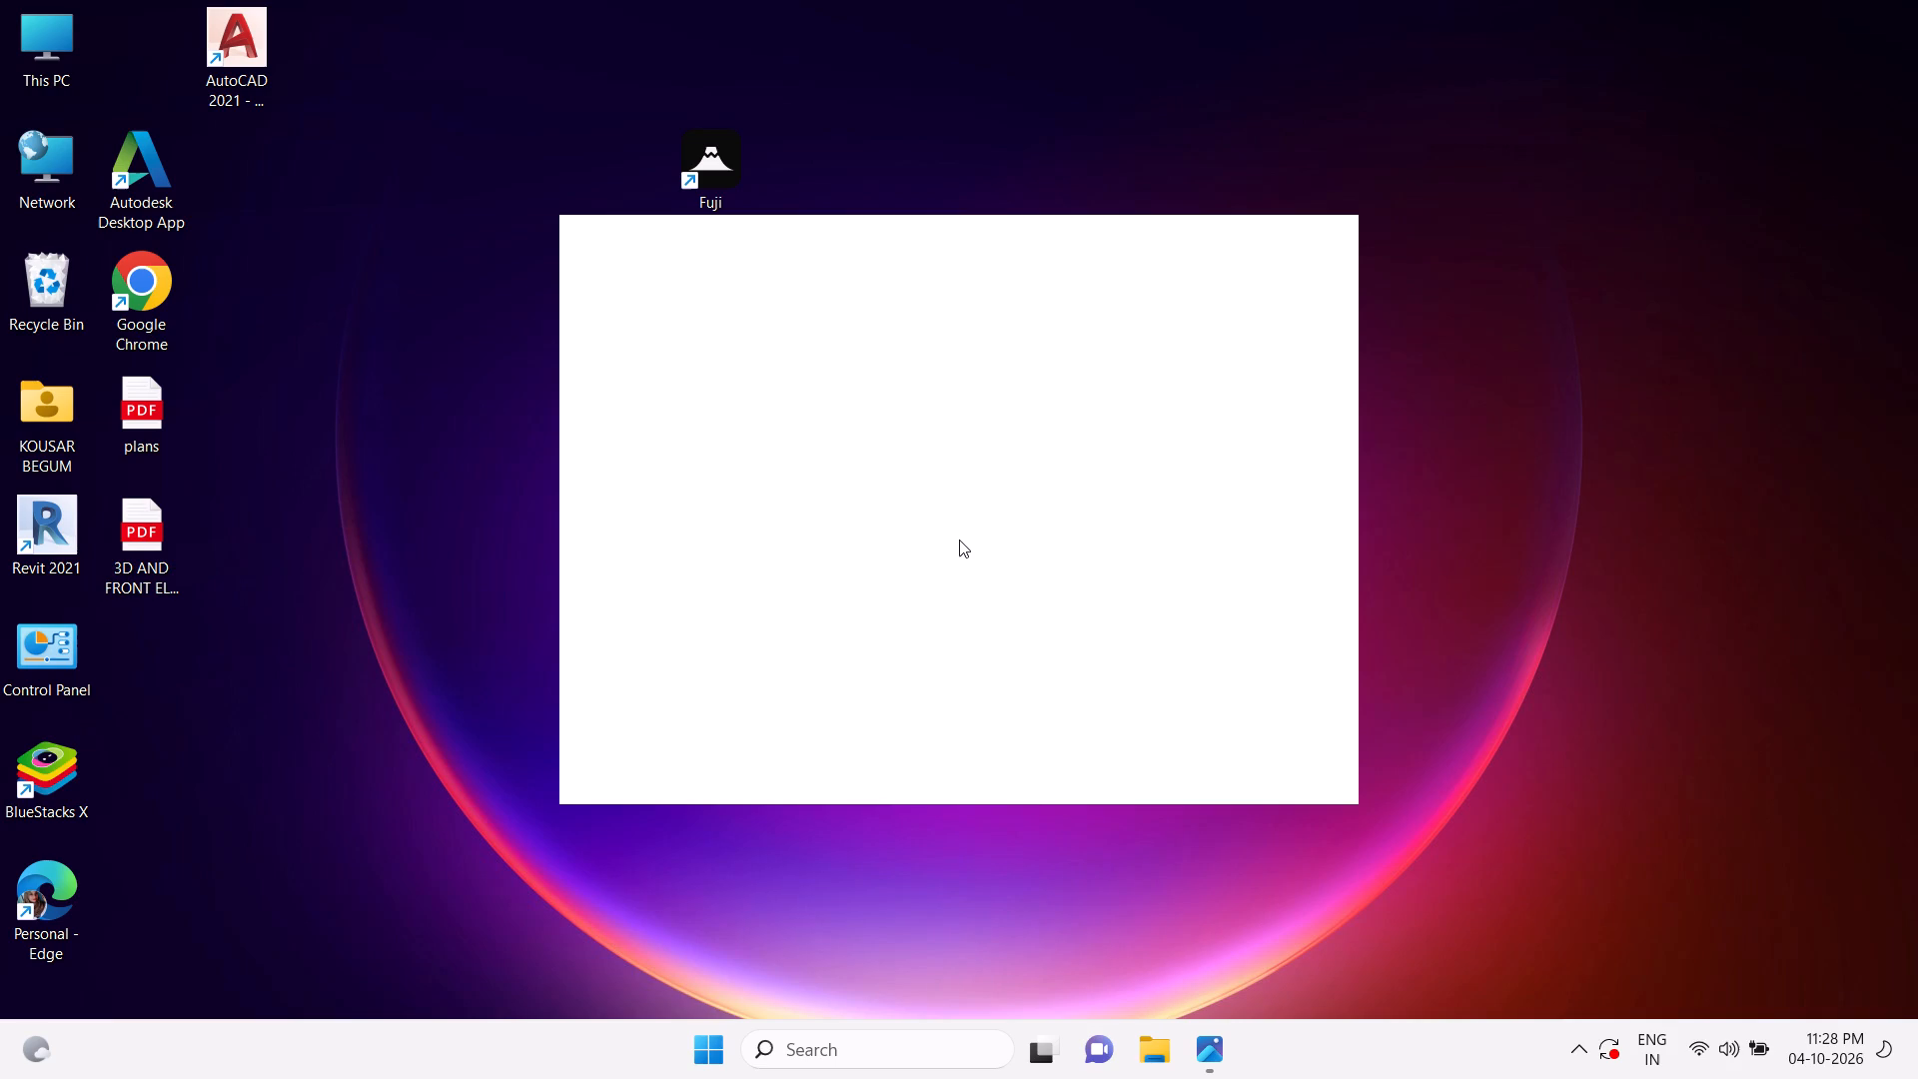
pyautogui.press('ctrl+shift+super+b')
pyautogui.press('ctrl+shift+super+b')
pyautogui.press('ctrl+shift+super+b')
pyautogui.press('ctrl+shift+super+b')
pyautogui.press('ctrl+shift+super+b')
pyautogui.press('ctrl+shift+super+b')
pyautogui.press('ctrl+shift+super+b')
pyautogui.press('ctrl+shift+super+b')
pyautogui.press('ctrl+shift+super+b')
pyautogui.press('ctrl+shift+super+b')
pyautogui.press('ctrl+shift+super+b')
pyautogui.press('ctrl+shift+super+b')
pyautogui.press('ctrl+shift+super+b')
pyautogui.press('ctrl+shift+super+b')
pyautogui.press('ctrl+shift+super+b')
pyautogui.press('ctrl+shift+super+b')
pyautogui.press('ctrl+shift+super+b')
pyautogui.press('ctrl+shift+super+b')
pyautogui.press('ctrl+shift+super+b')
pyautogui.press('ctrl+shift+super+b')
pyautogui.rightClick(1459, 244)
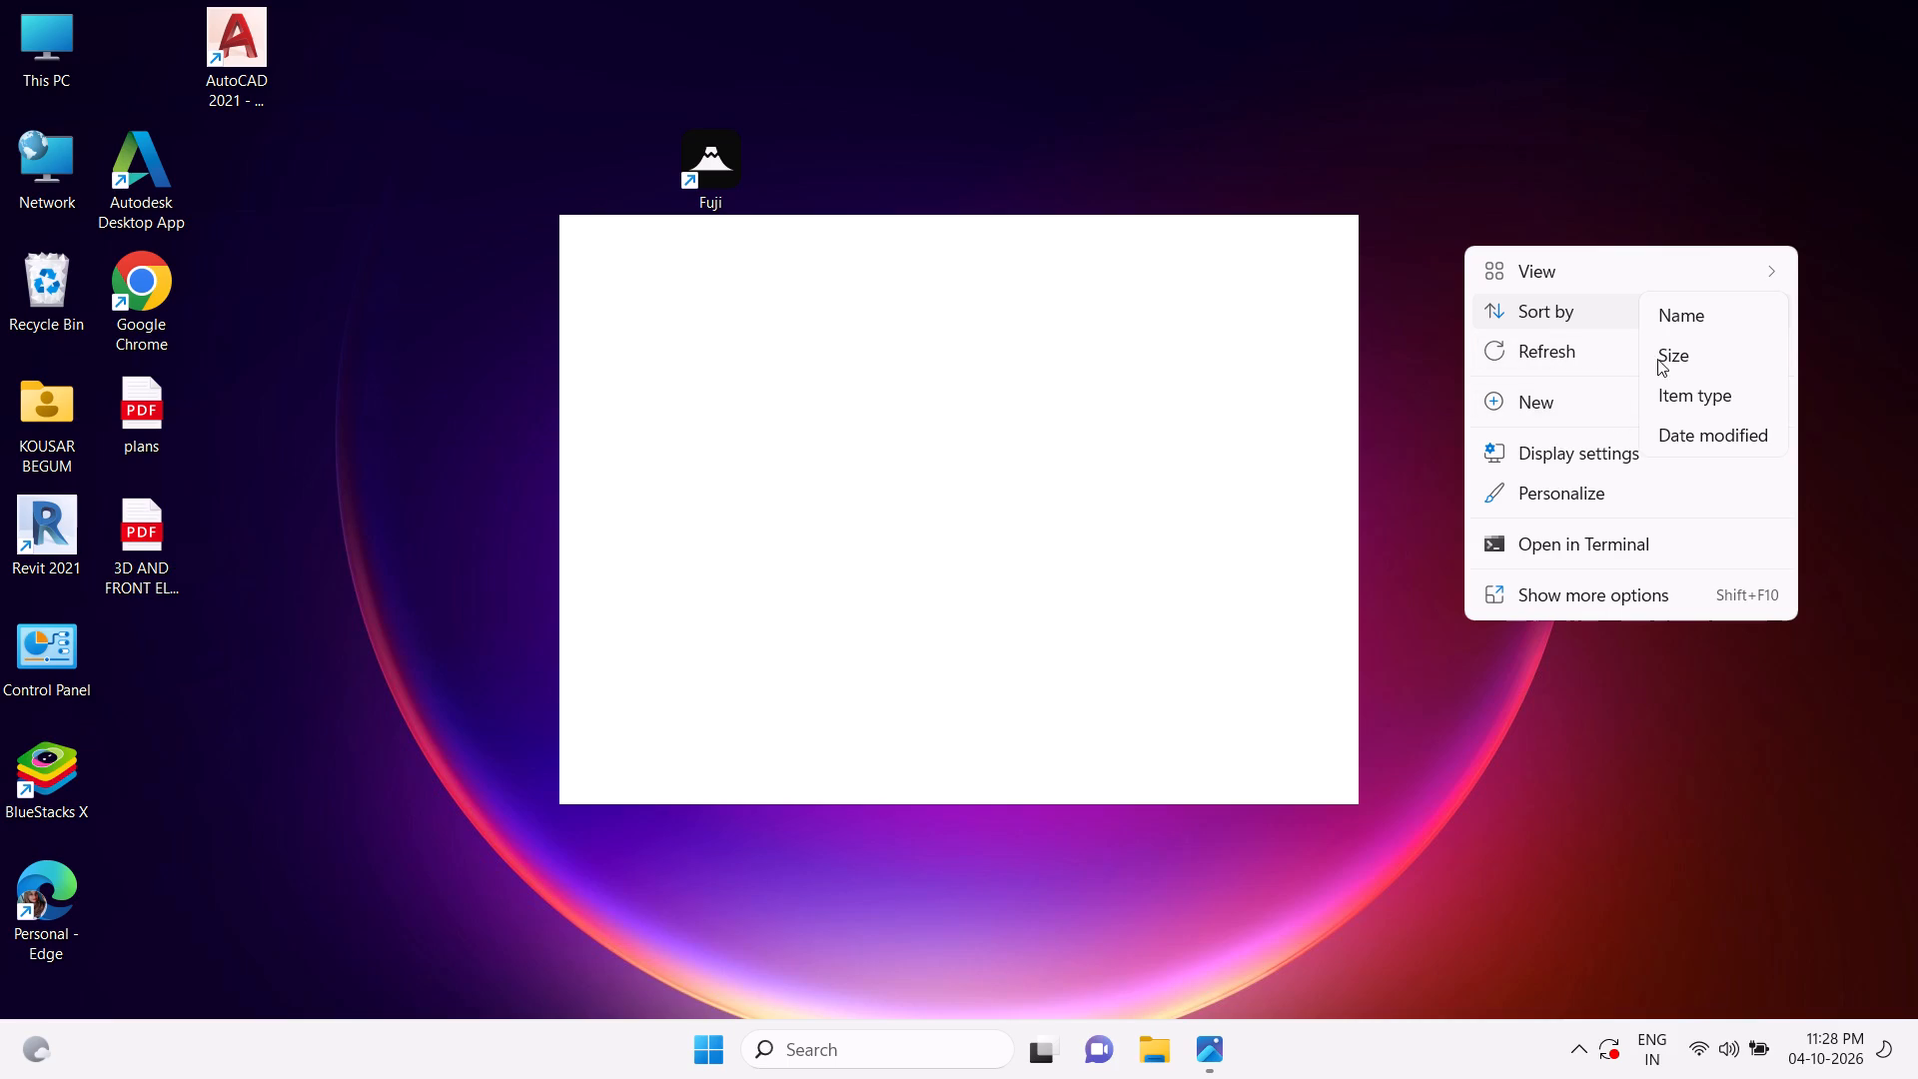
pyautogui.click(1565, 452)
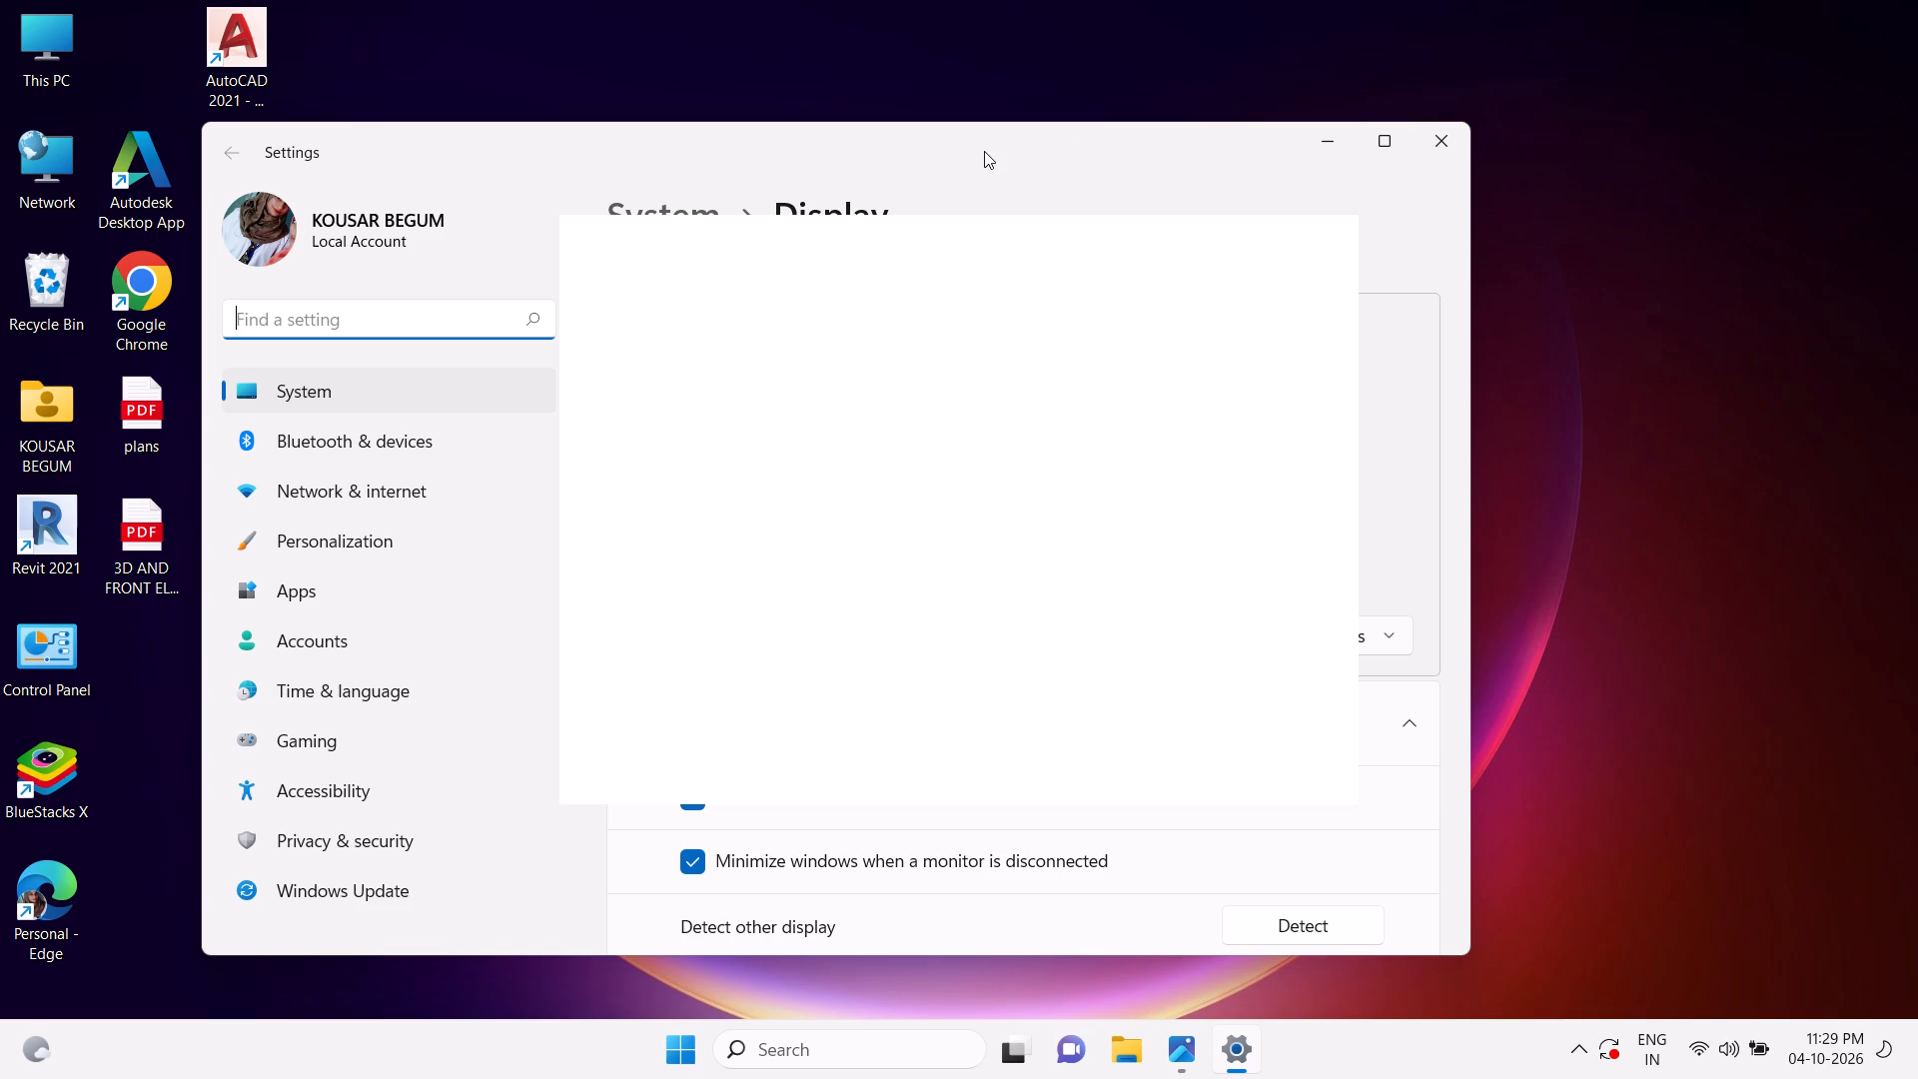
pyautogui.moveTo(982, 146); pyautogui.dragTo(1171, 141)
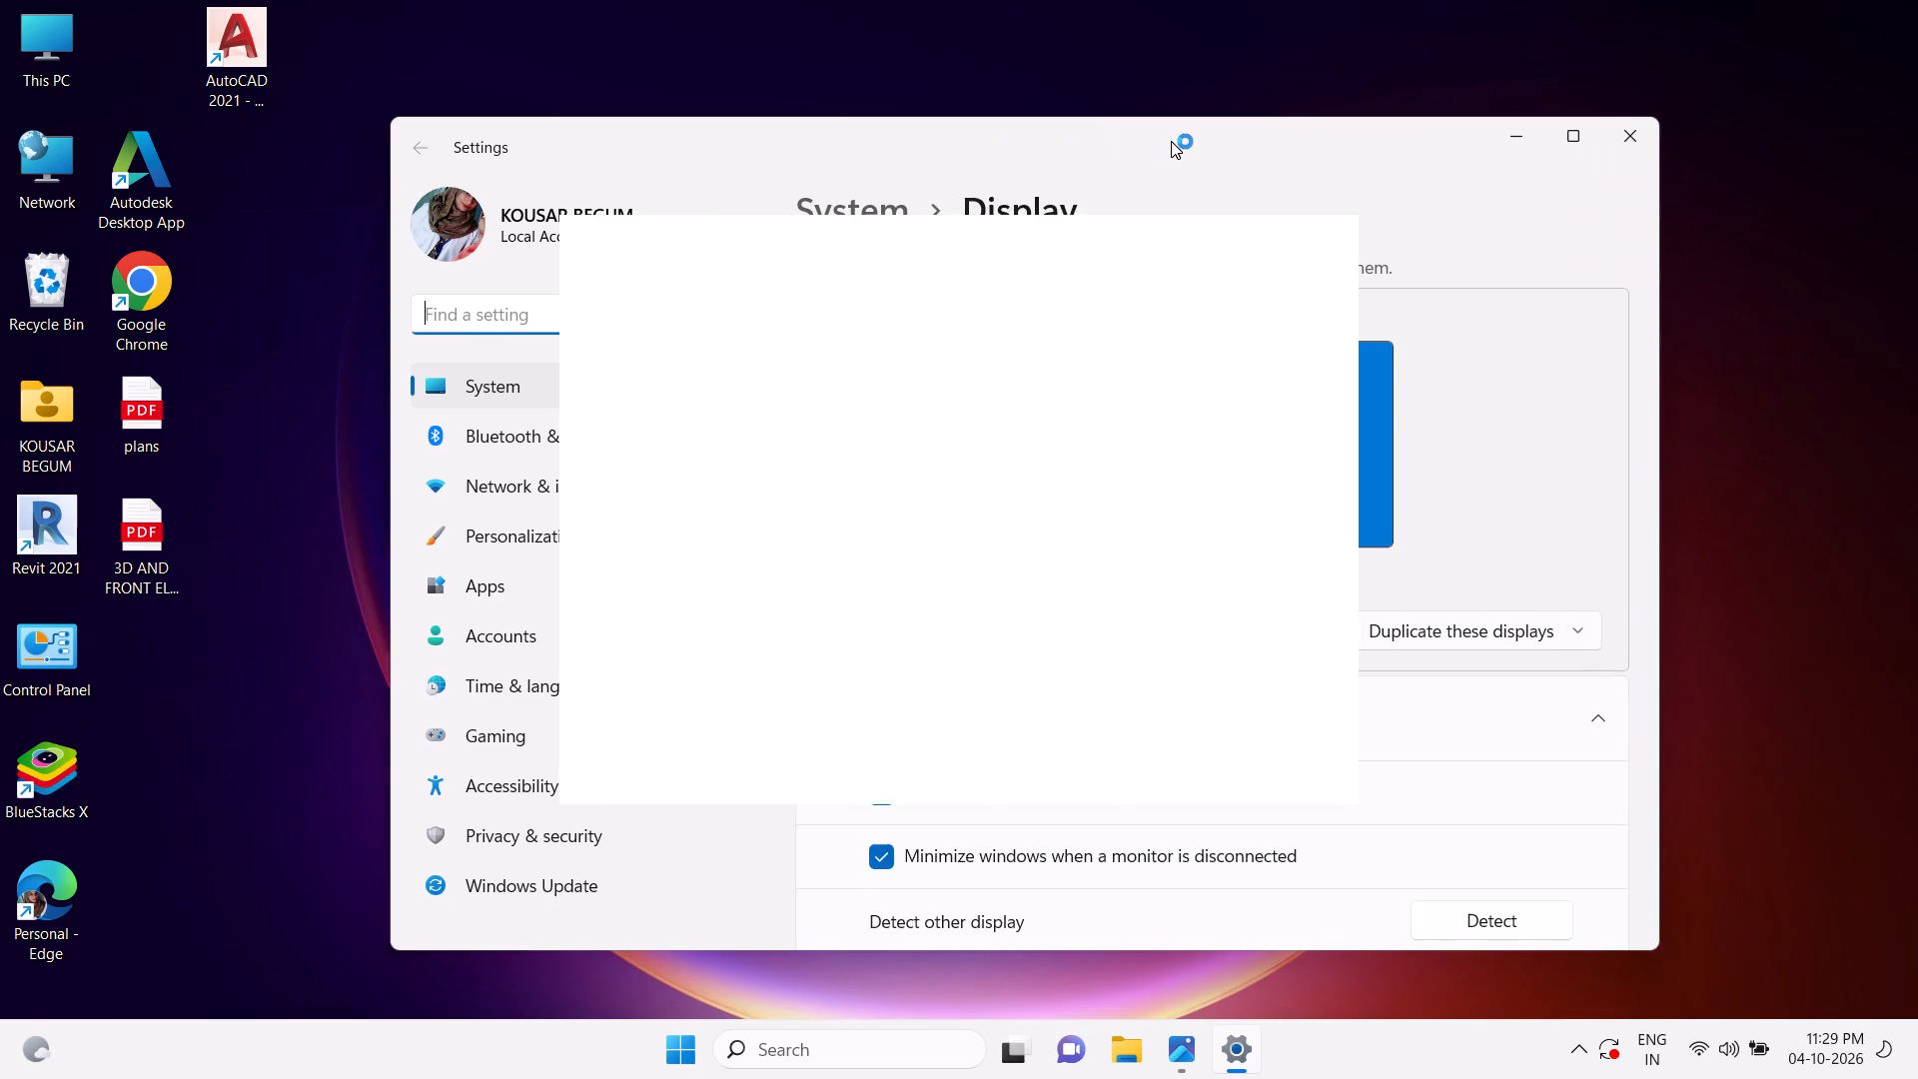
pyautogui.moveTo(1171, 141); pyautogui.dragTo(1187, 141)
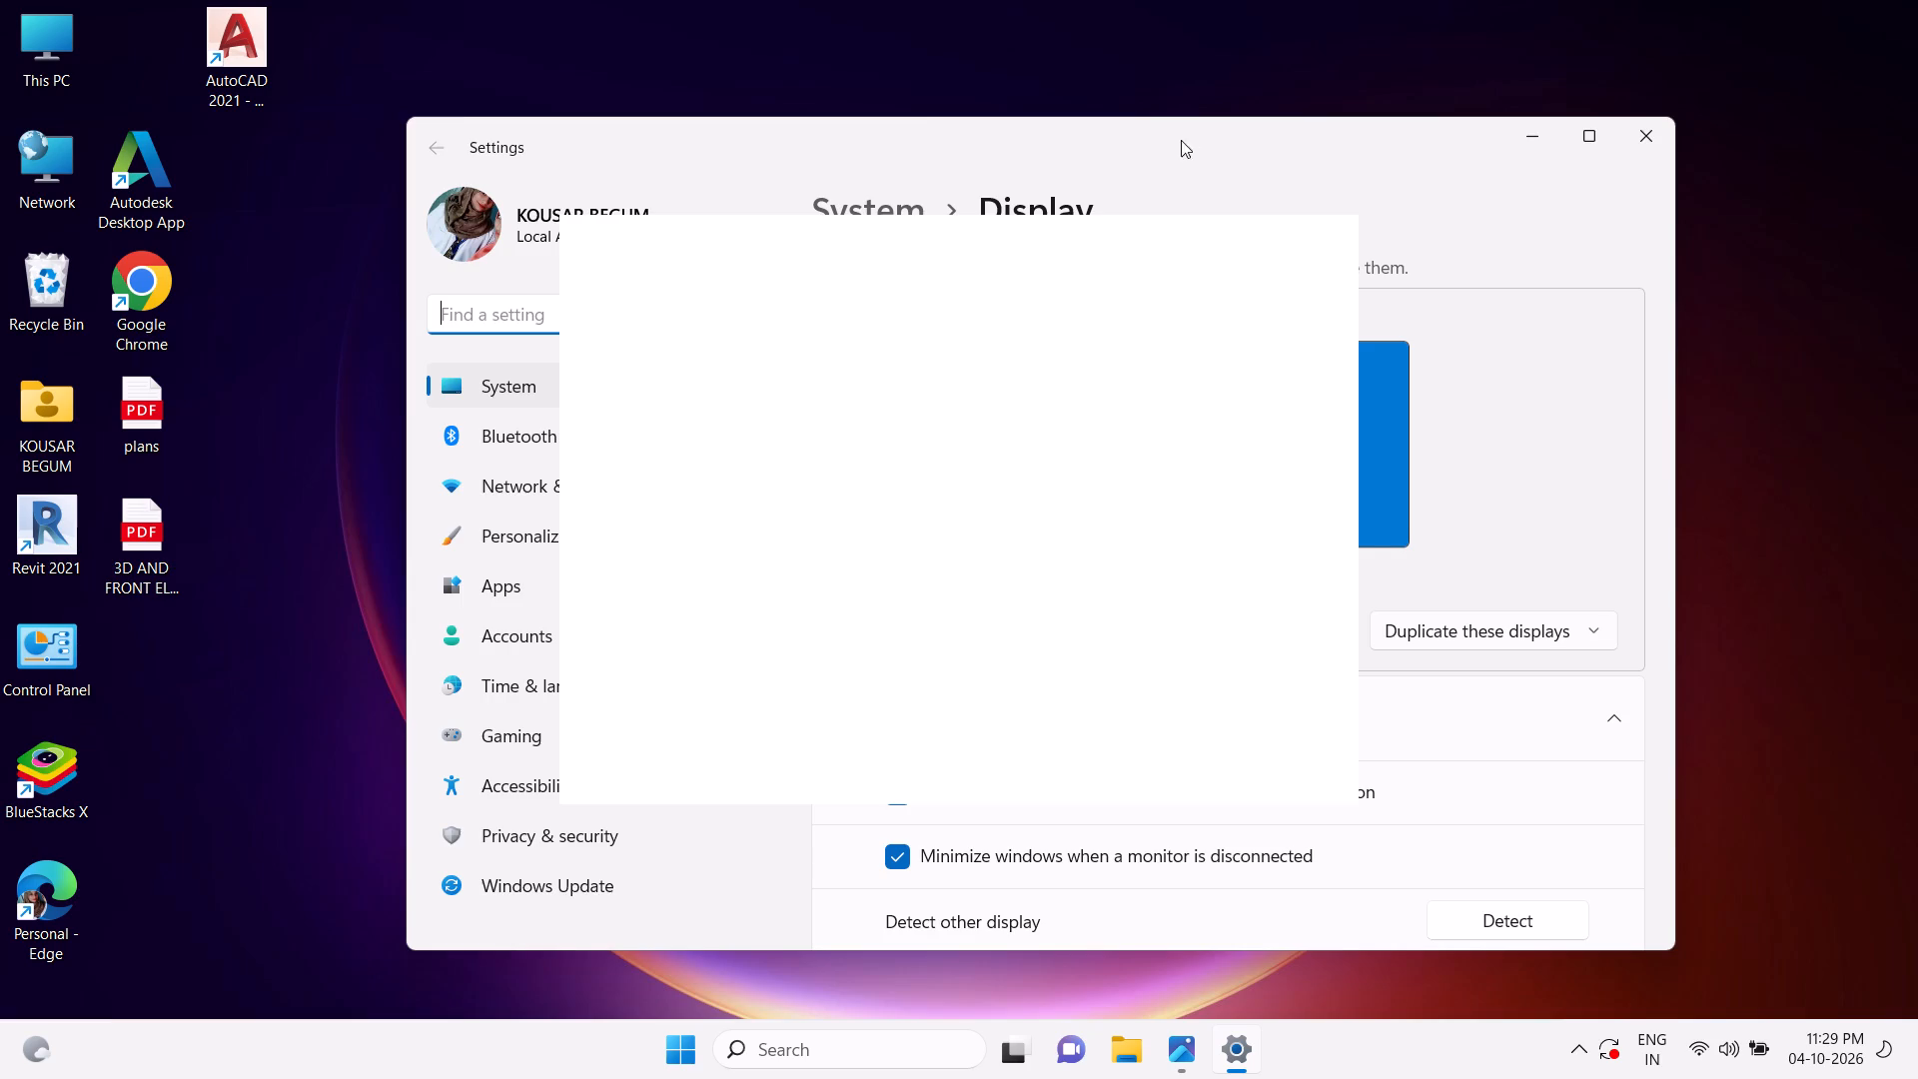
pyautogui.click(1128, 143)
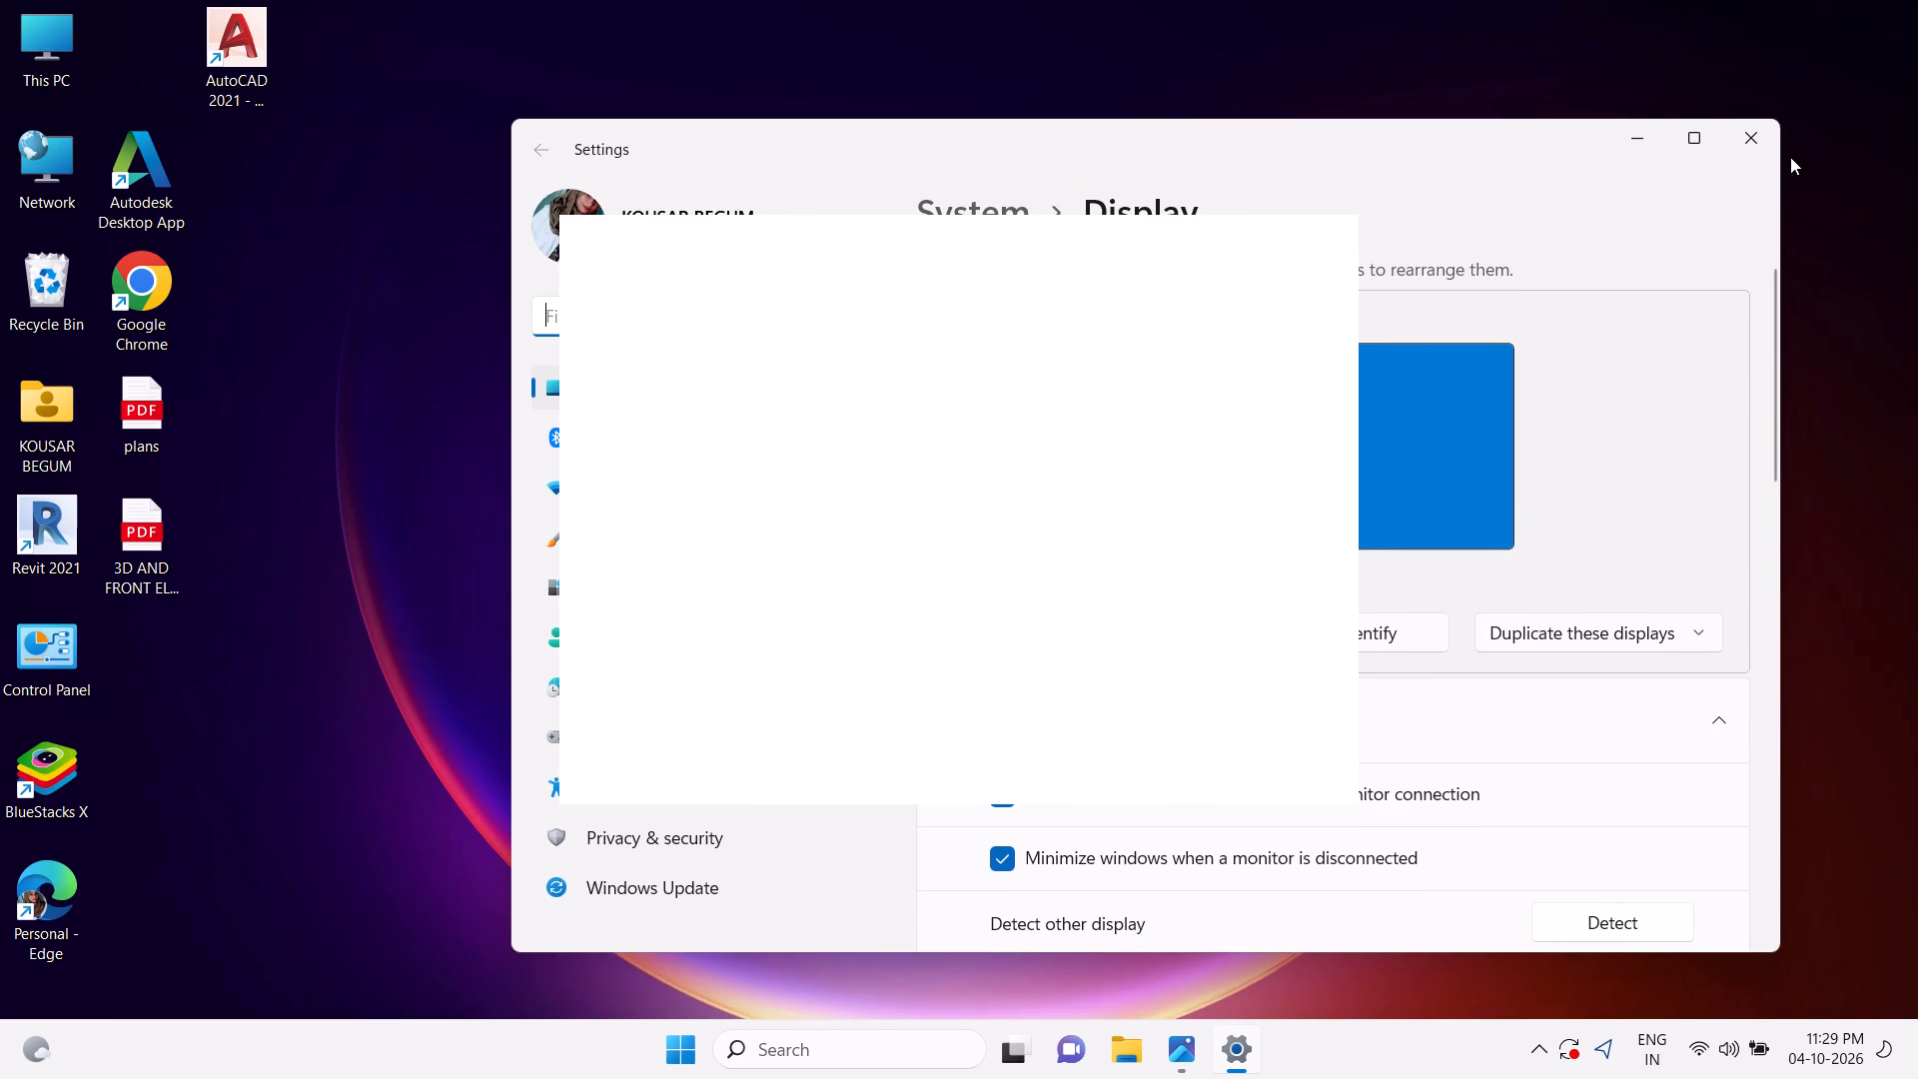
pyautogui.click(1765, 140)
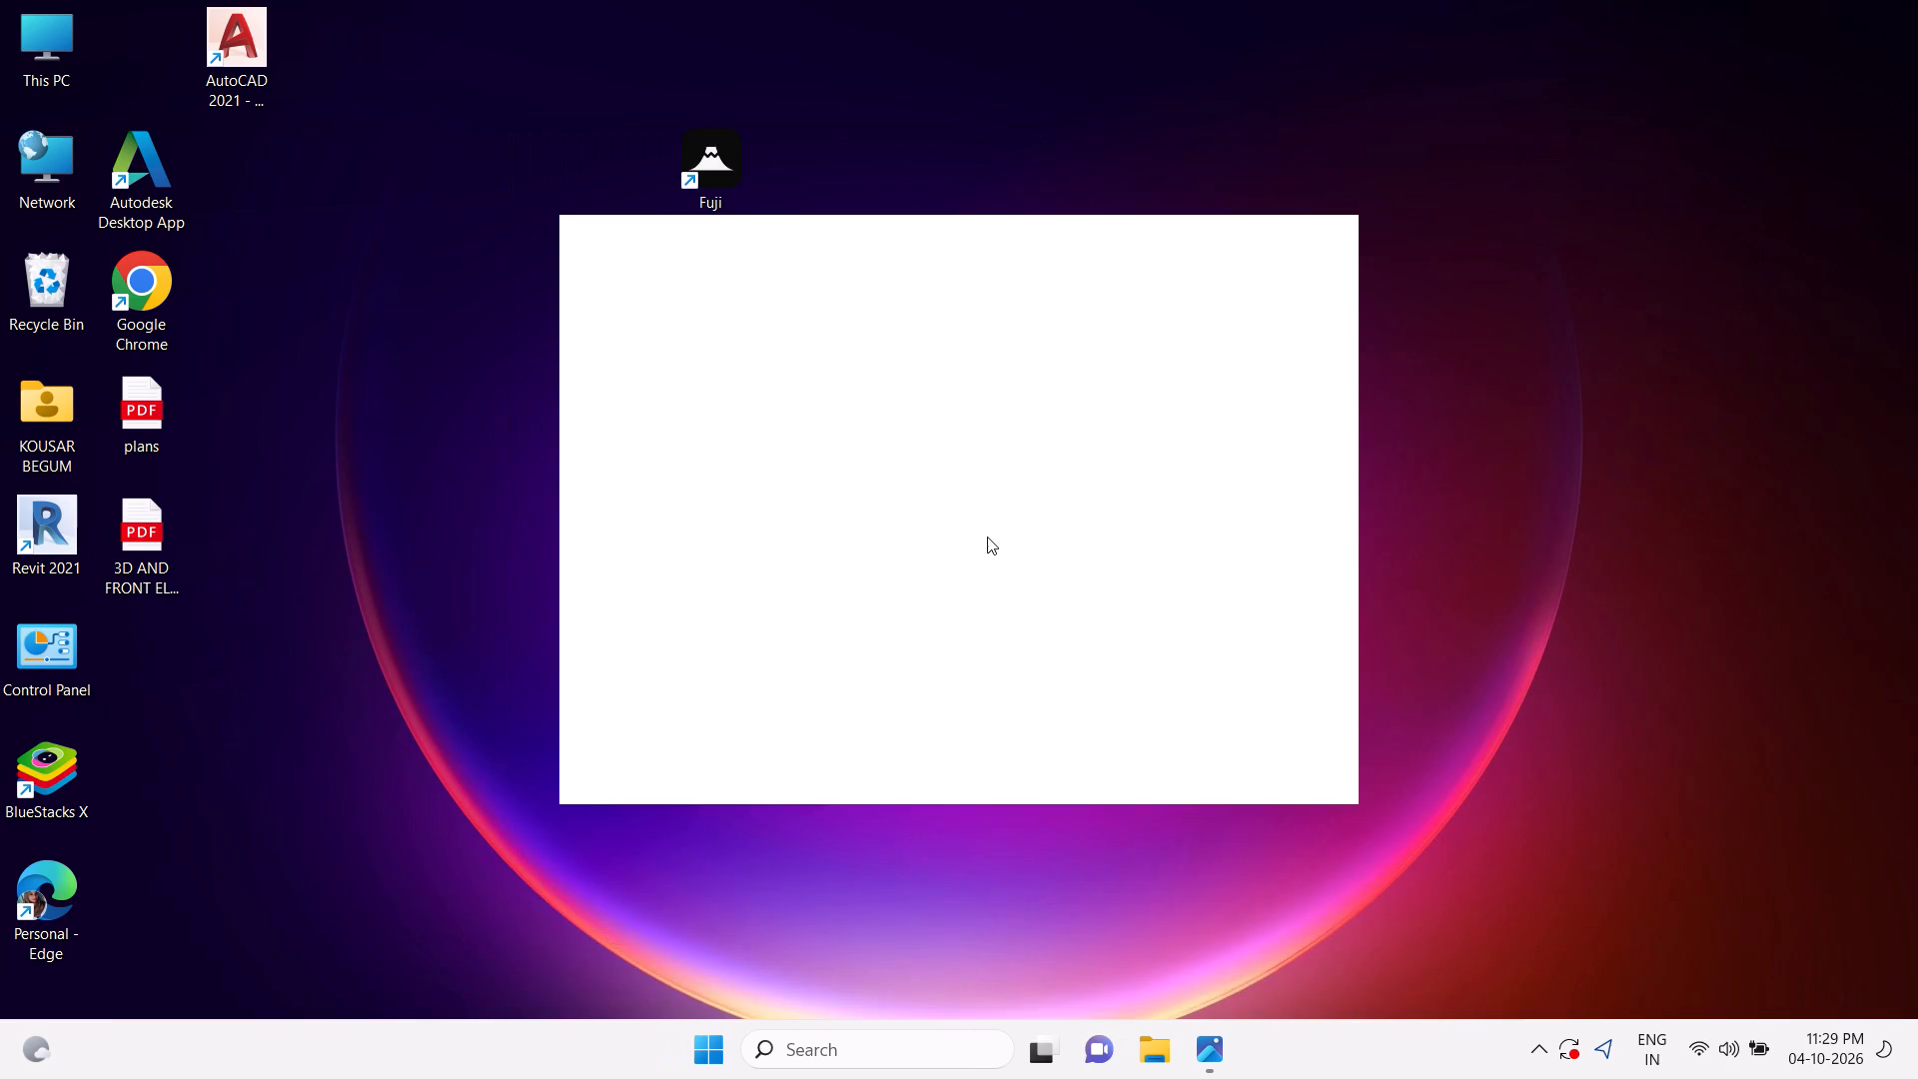
# Open the Windows display settings and maximize the Settings window around the blank overlay.
pyautogui.rightClick(1478, 158)
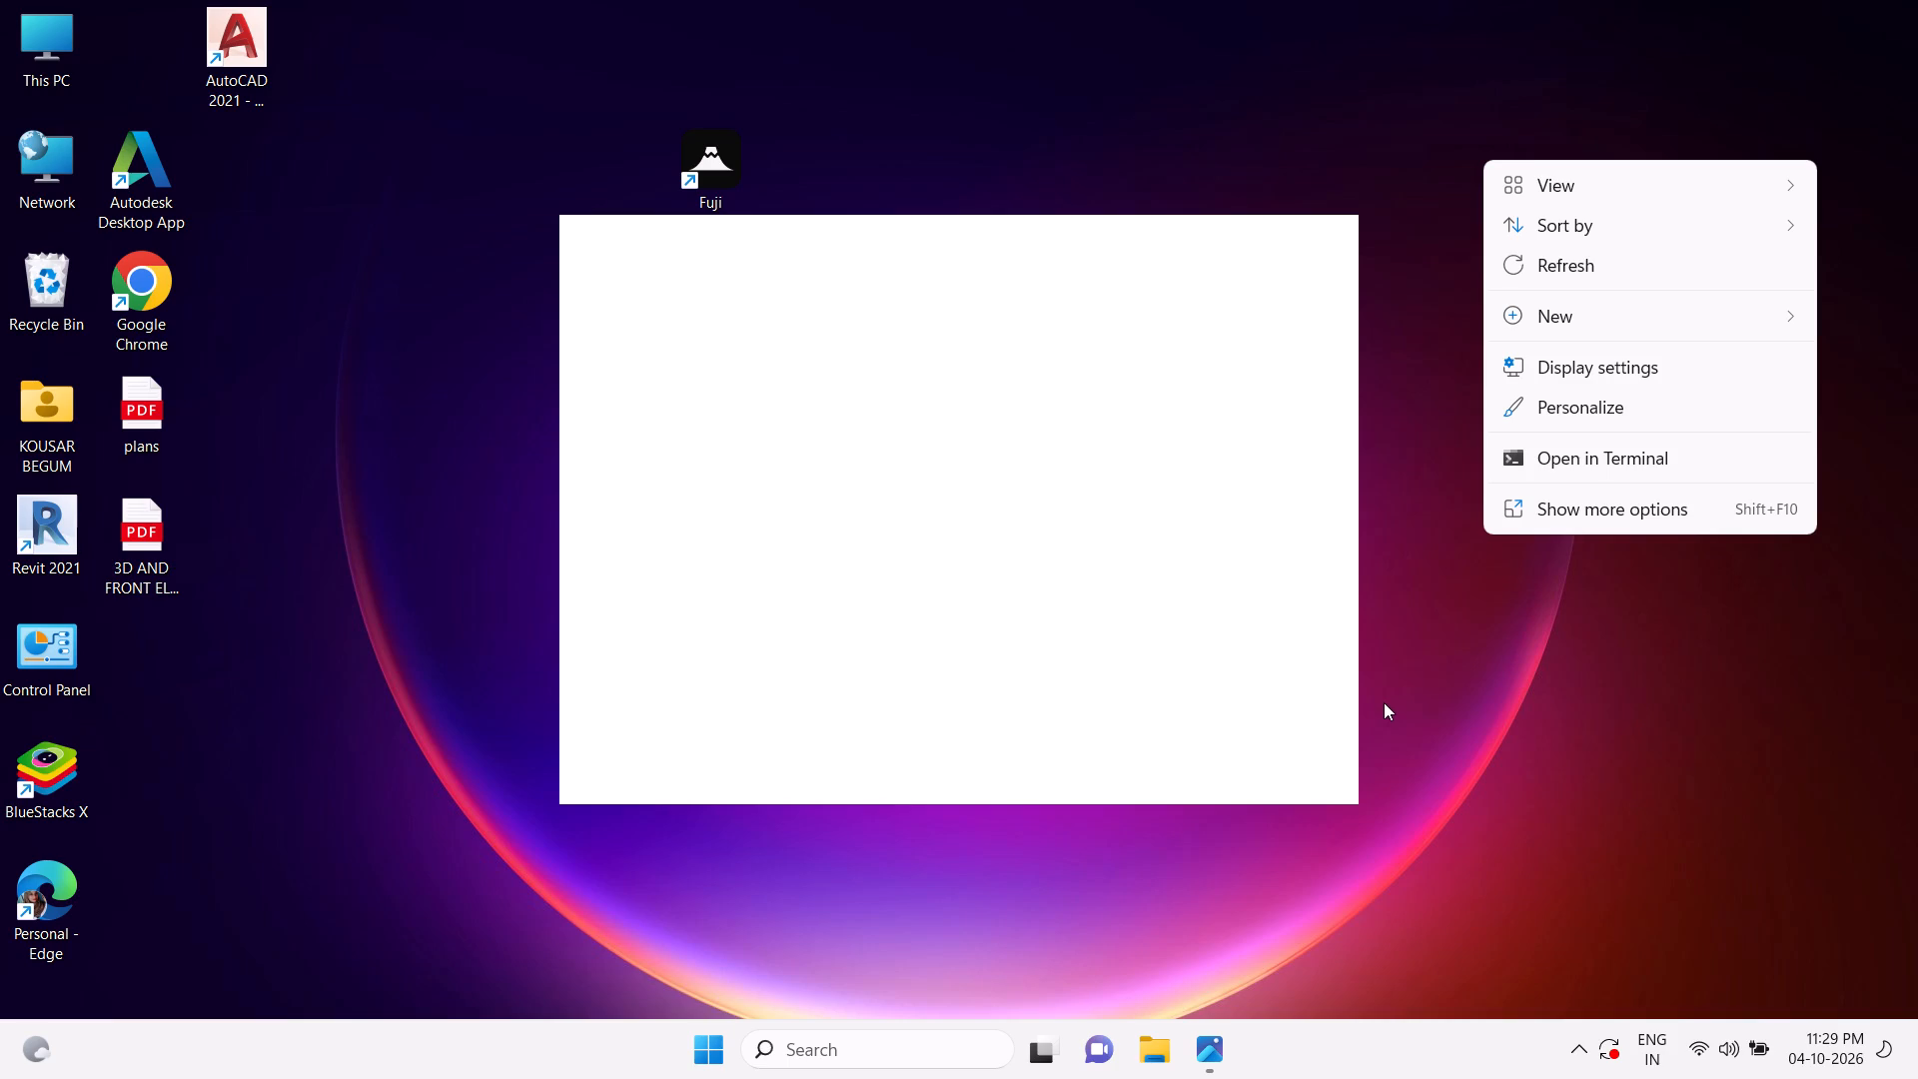
pyautogui.click(1601, 377)
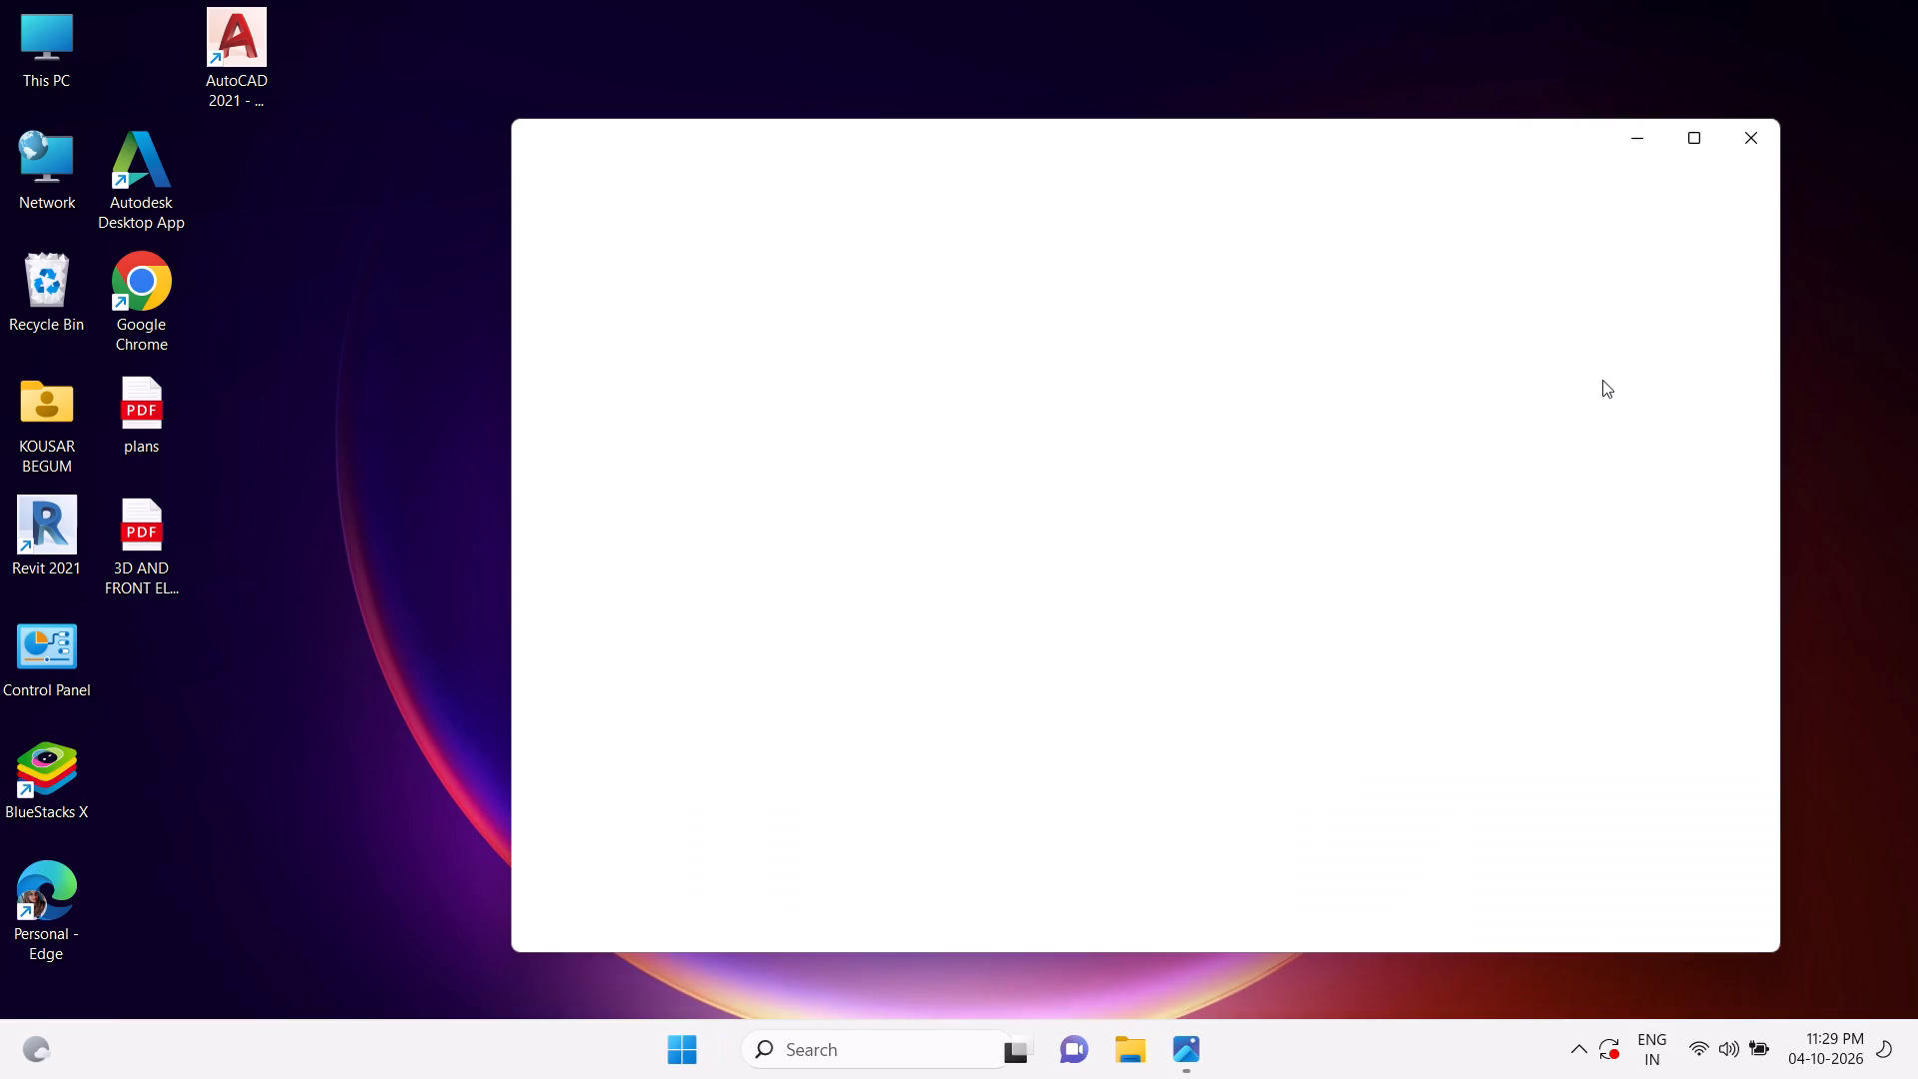
pyautogui.moveTo(1592, 135); pyautogui.dragTo(1339, 77)
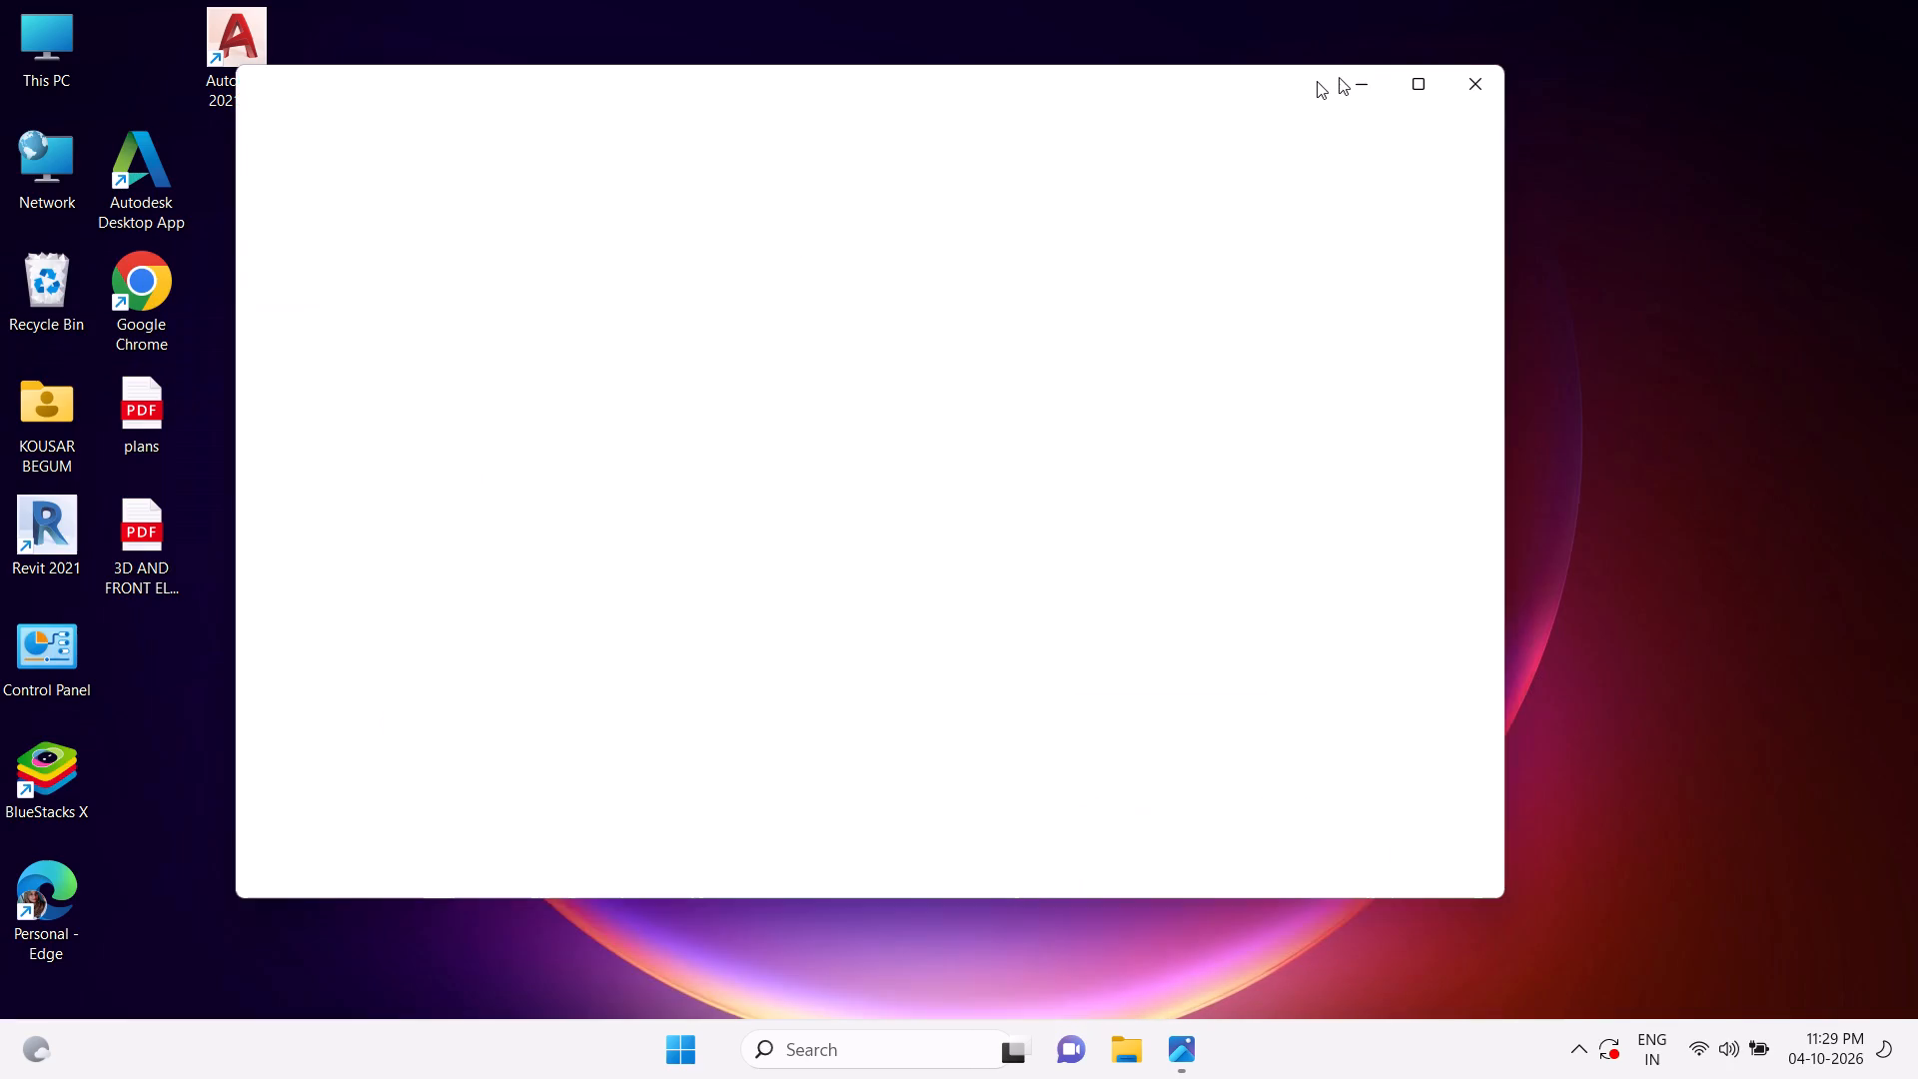
pyautogui.moveTo(1339, 77); pyautogui.dragTo(910, 5)
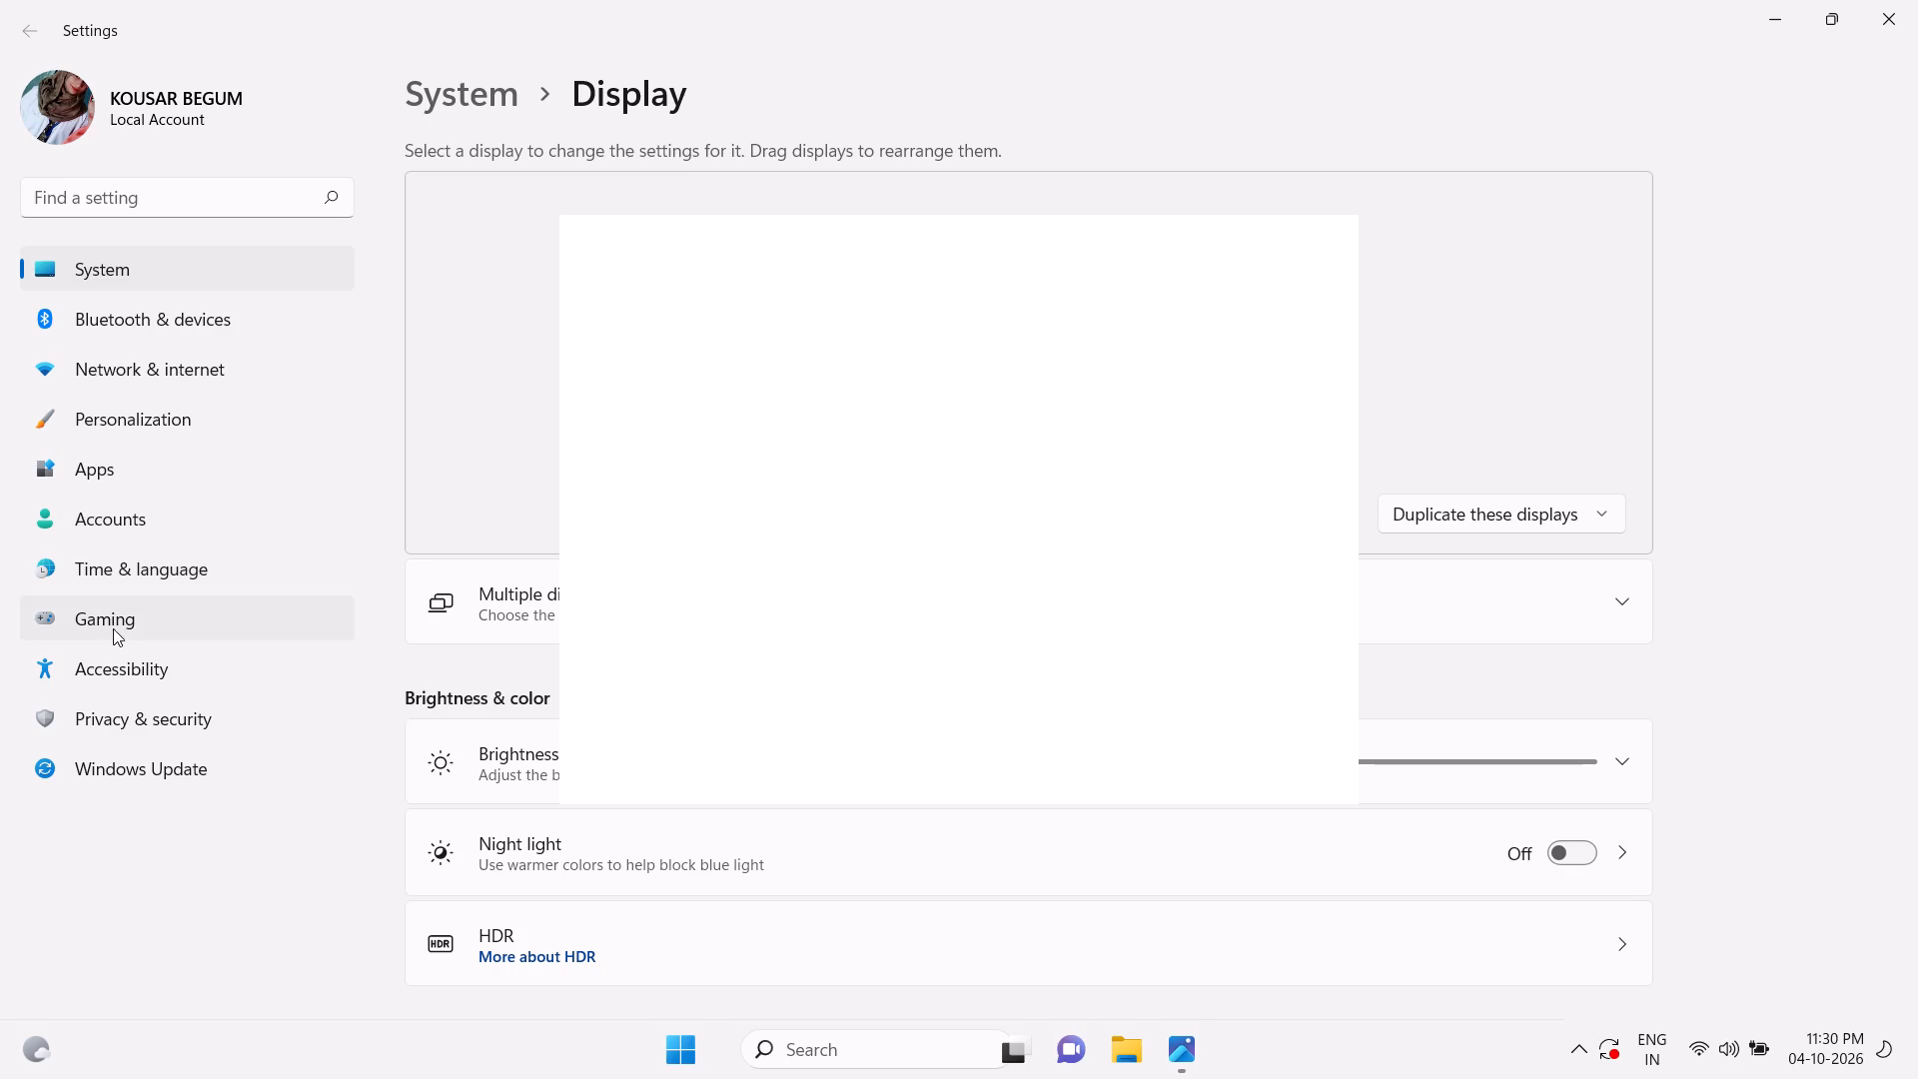
# Search the Windows settings for "manager", open Device Manager, and close the Settings window.
pyautogui.click(149, 209)
pyautogui.press('d')
pyautogui.press('e')
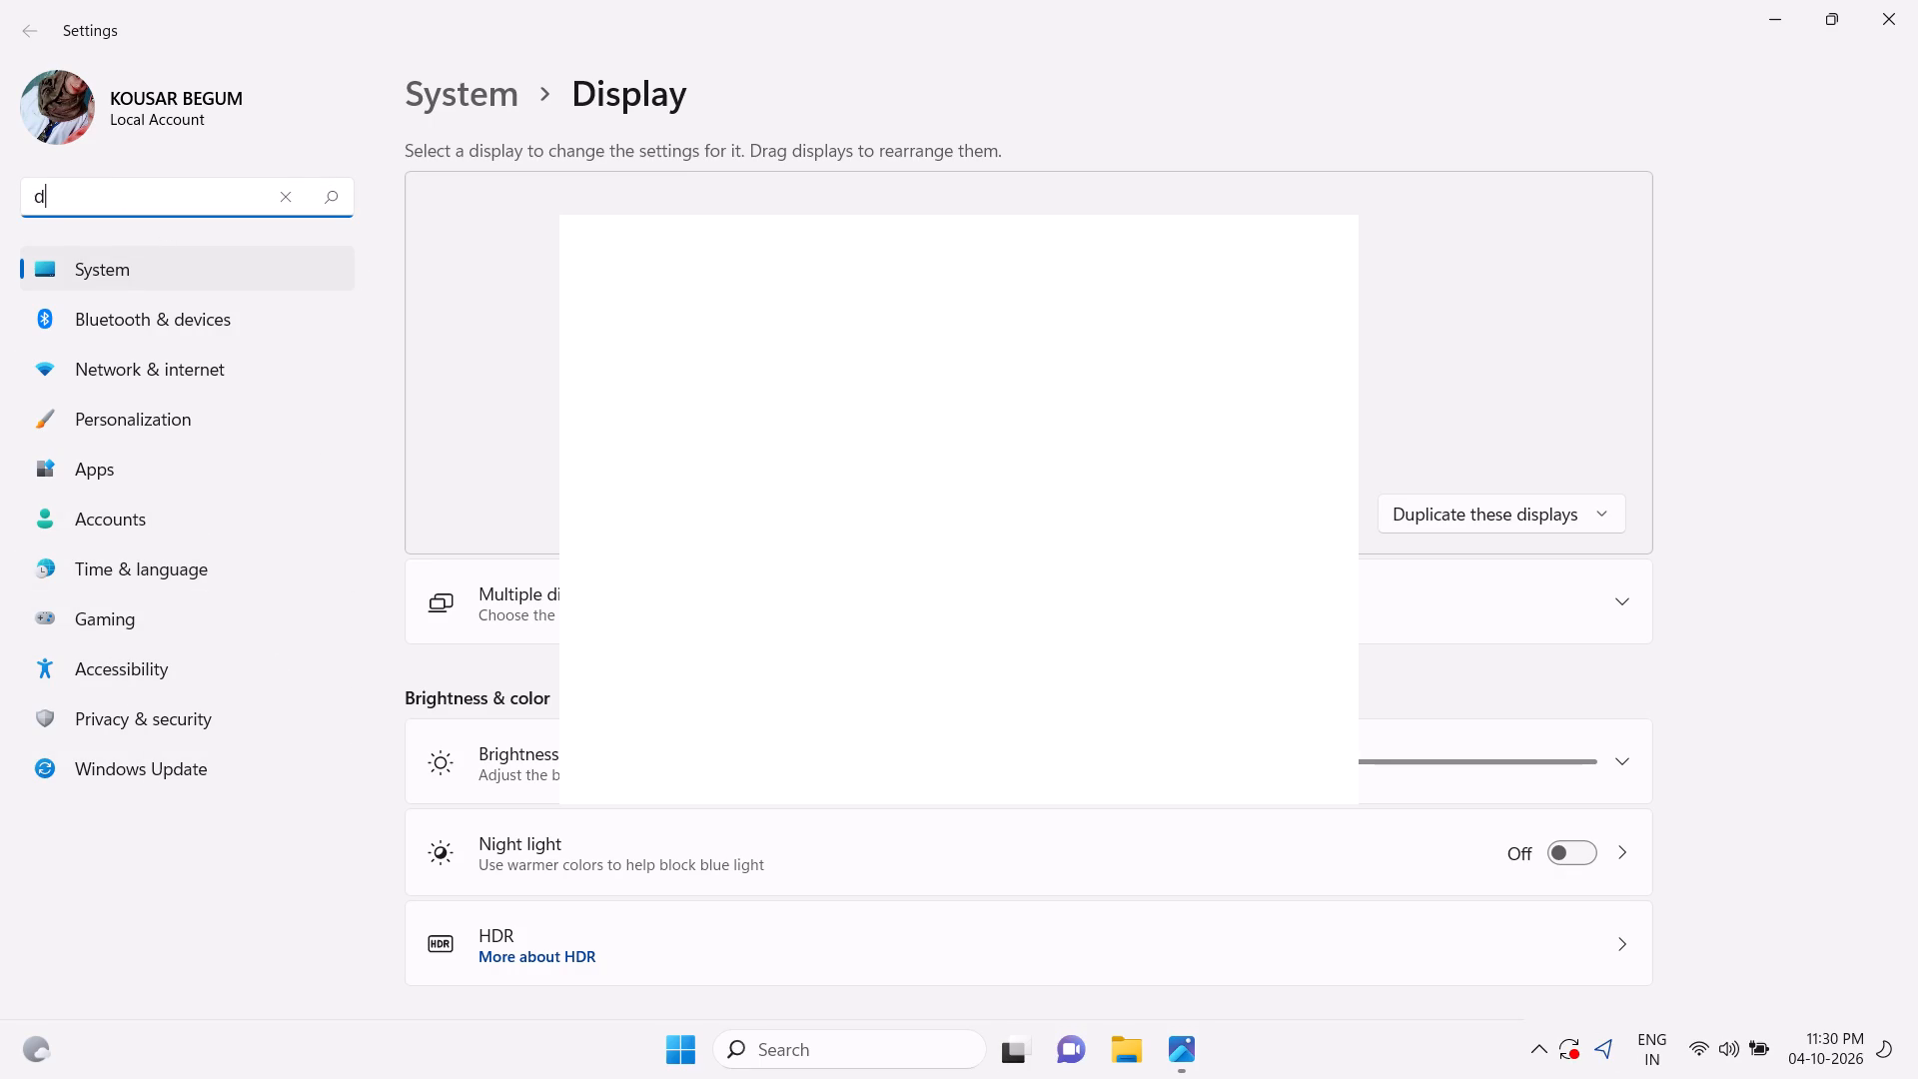
pyautogui.write('vi')
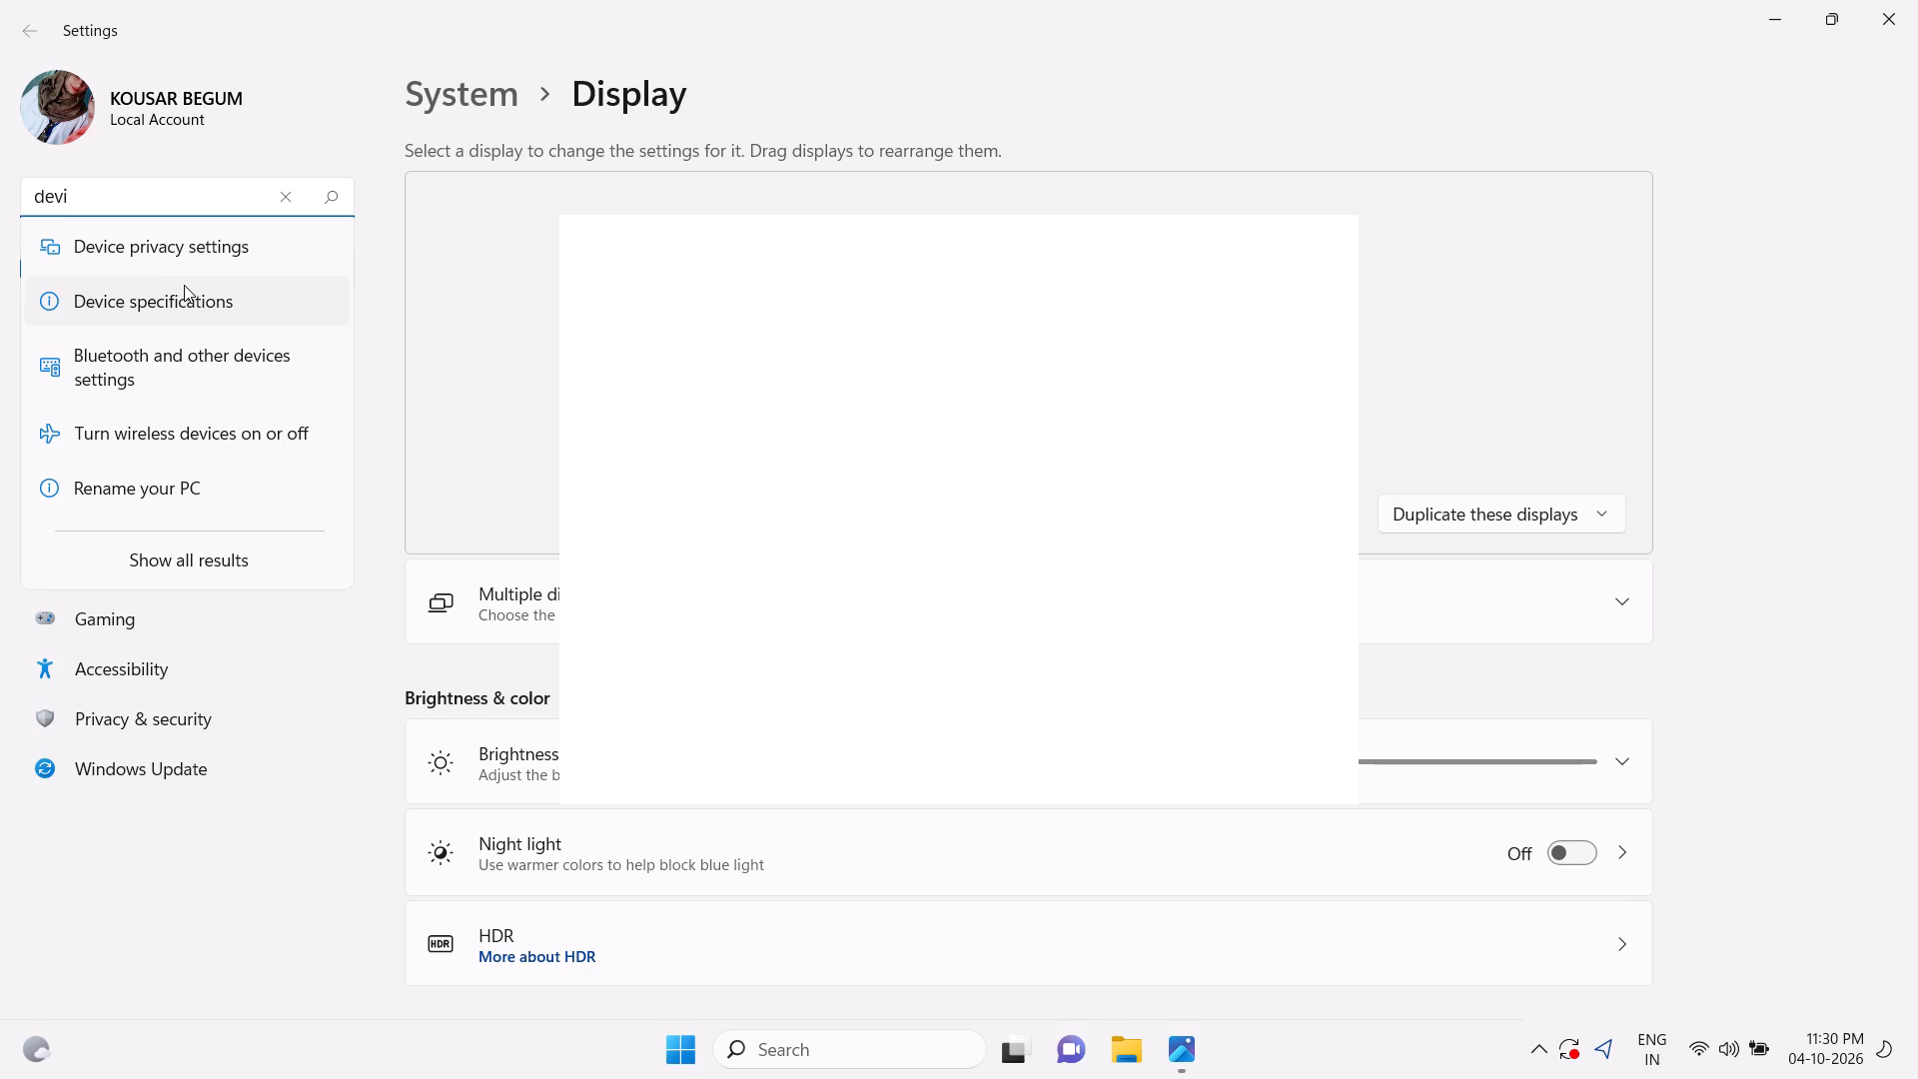
pyautogui.press('BackSpace')
pyautogui.press('BackSpace')
pyautogui.press('BackSpace')
pyautogui.press('BackSpace')
pyautogui.write('manag')
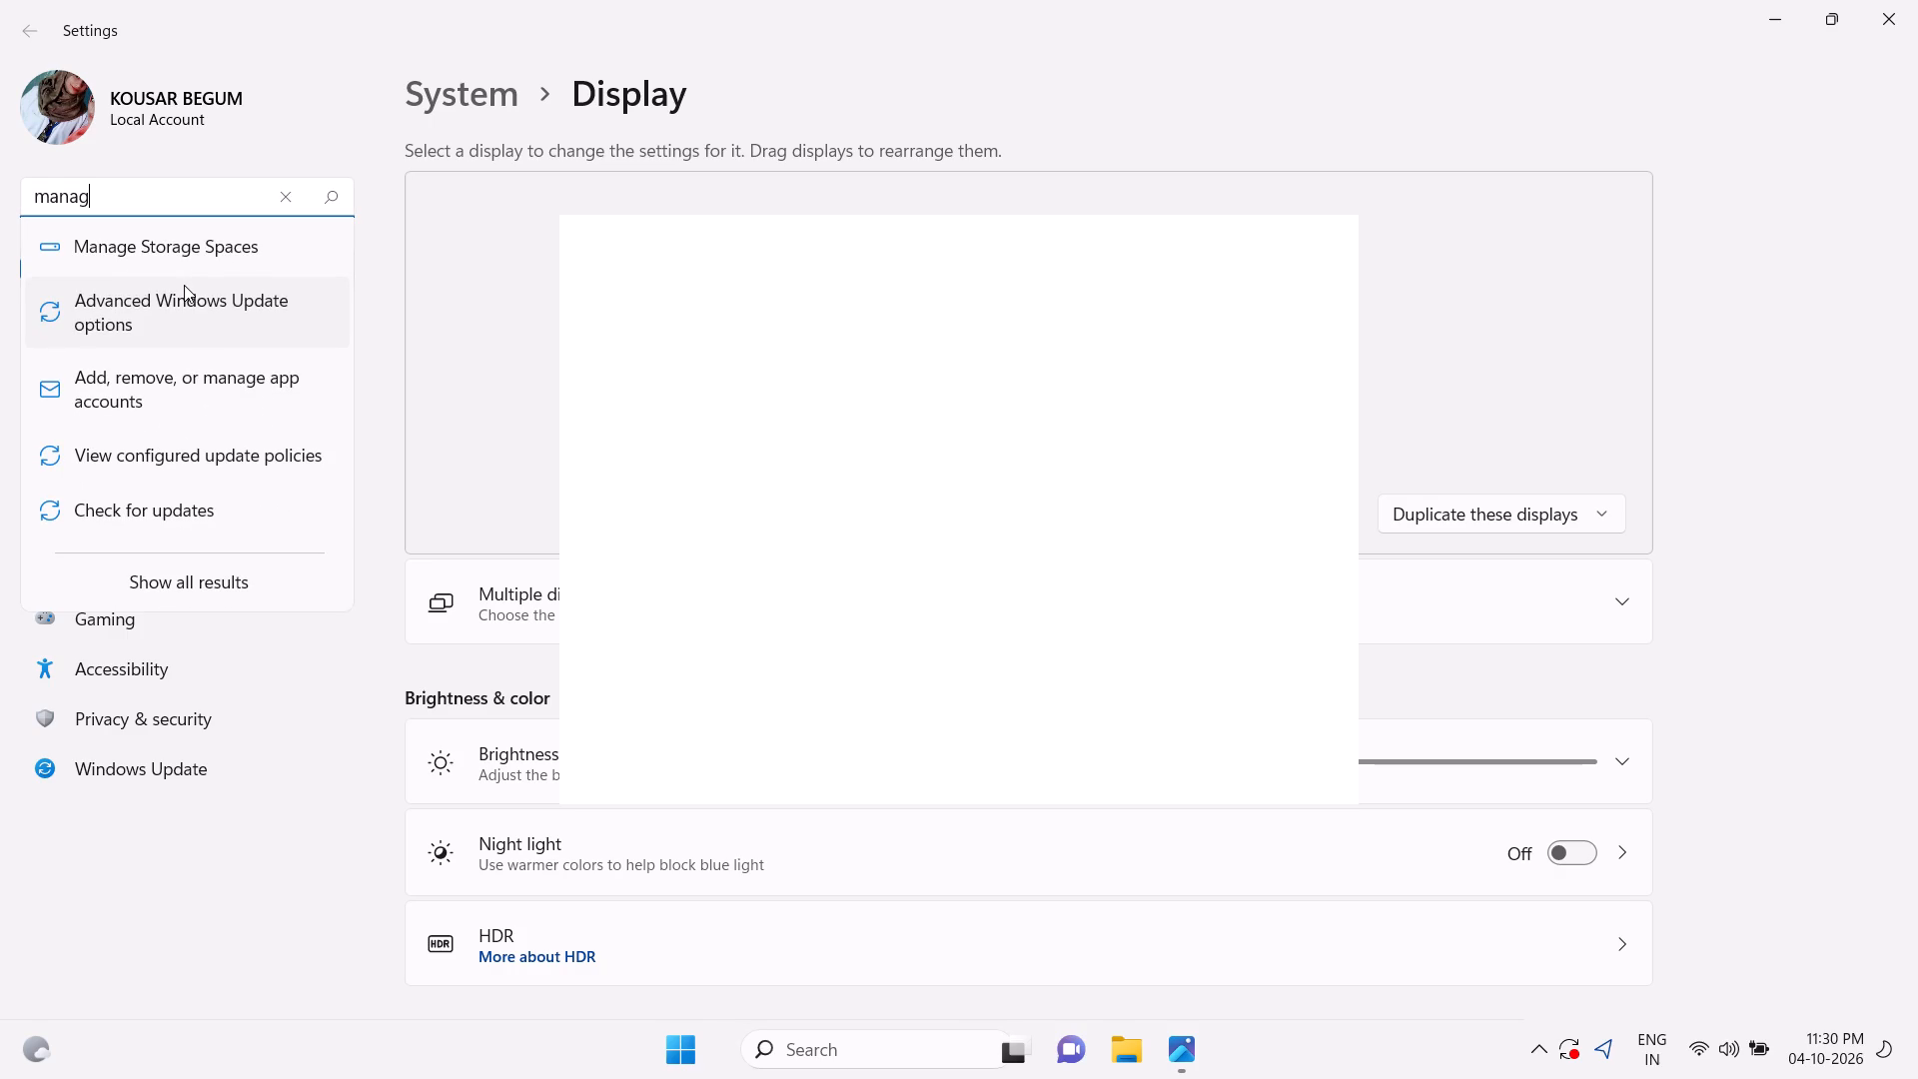
pyautogui.write('er')
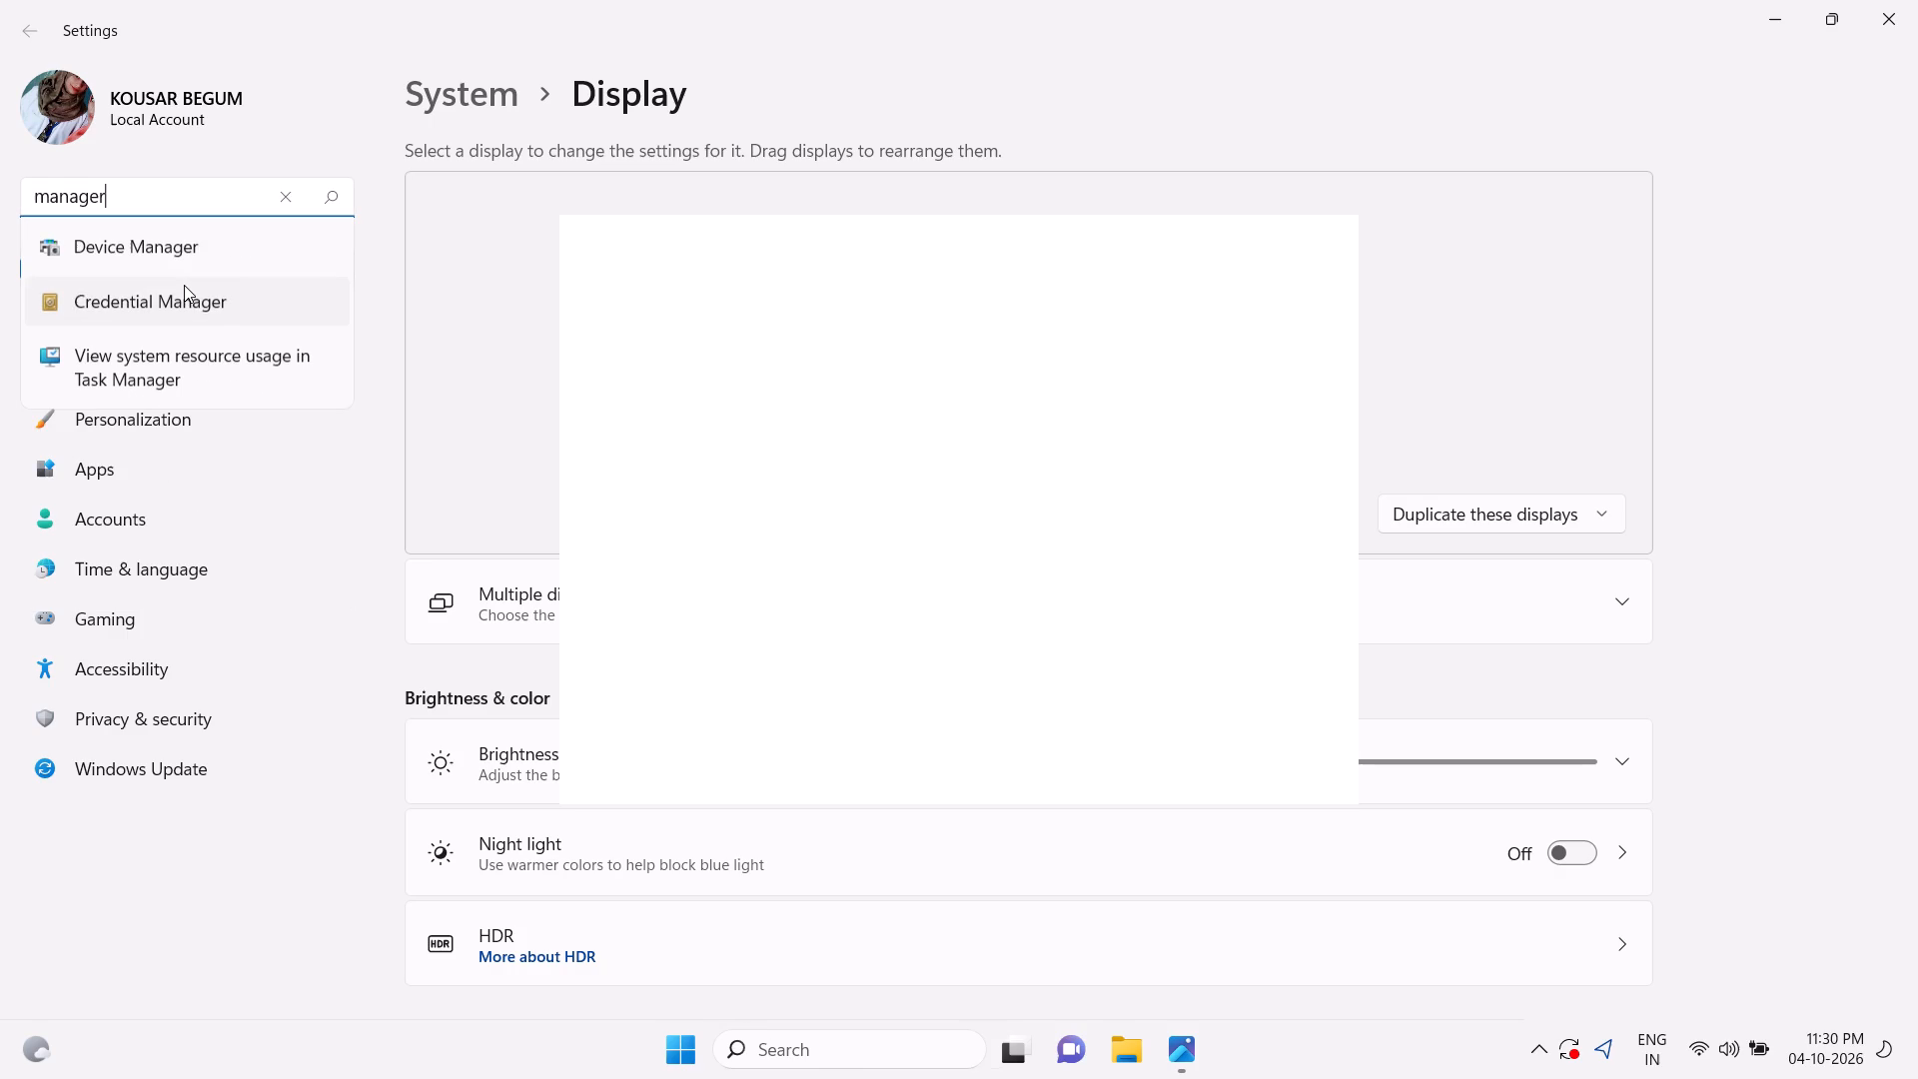
pyautogui.click(184, 251)
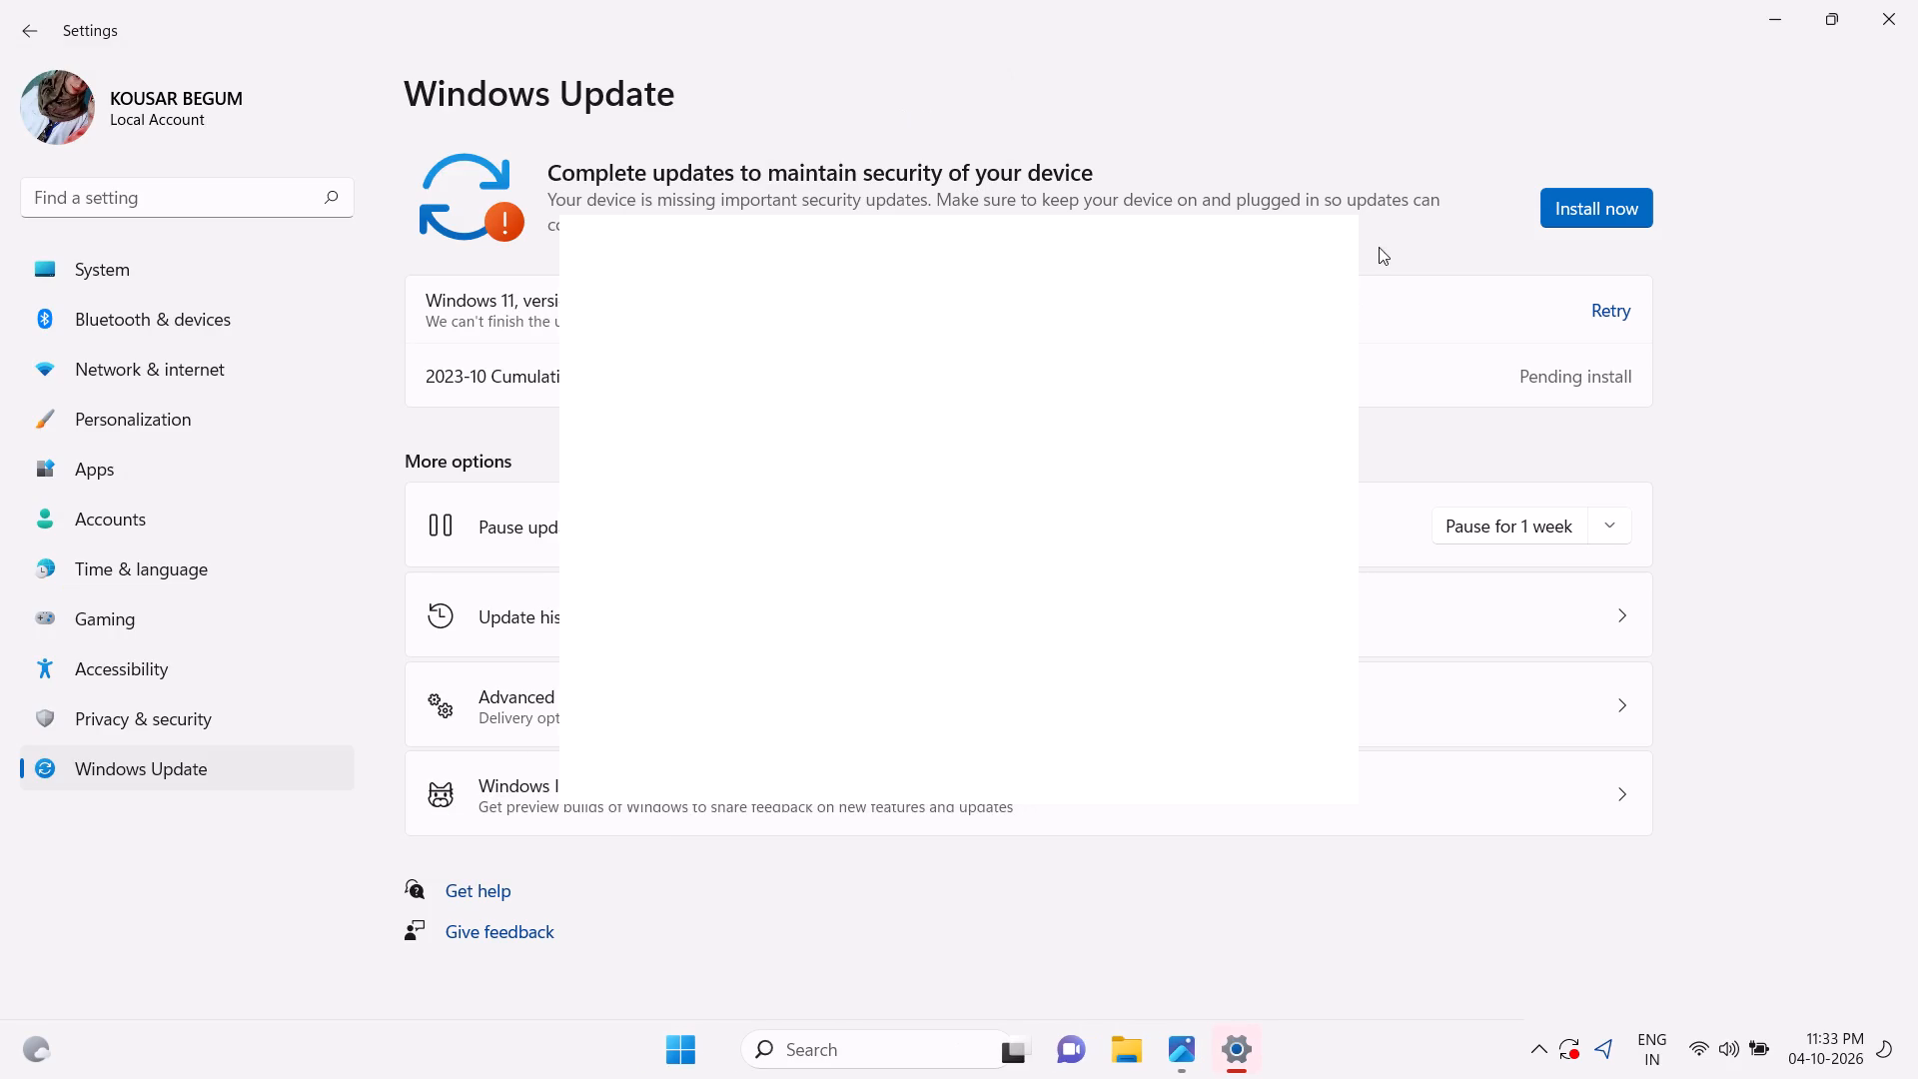
pyautogui.click(1877, 28)
# Launch Revit 2021 from the desktop.
pyautogui.rightClick(67, 523)
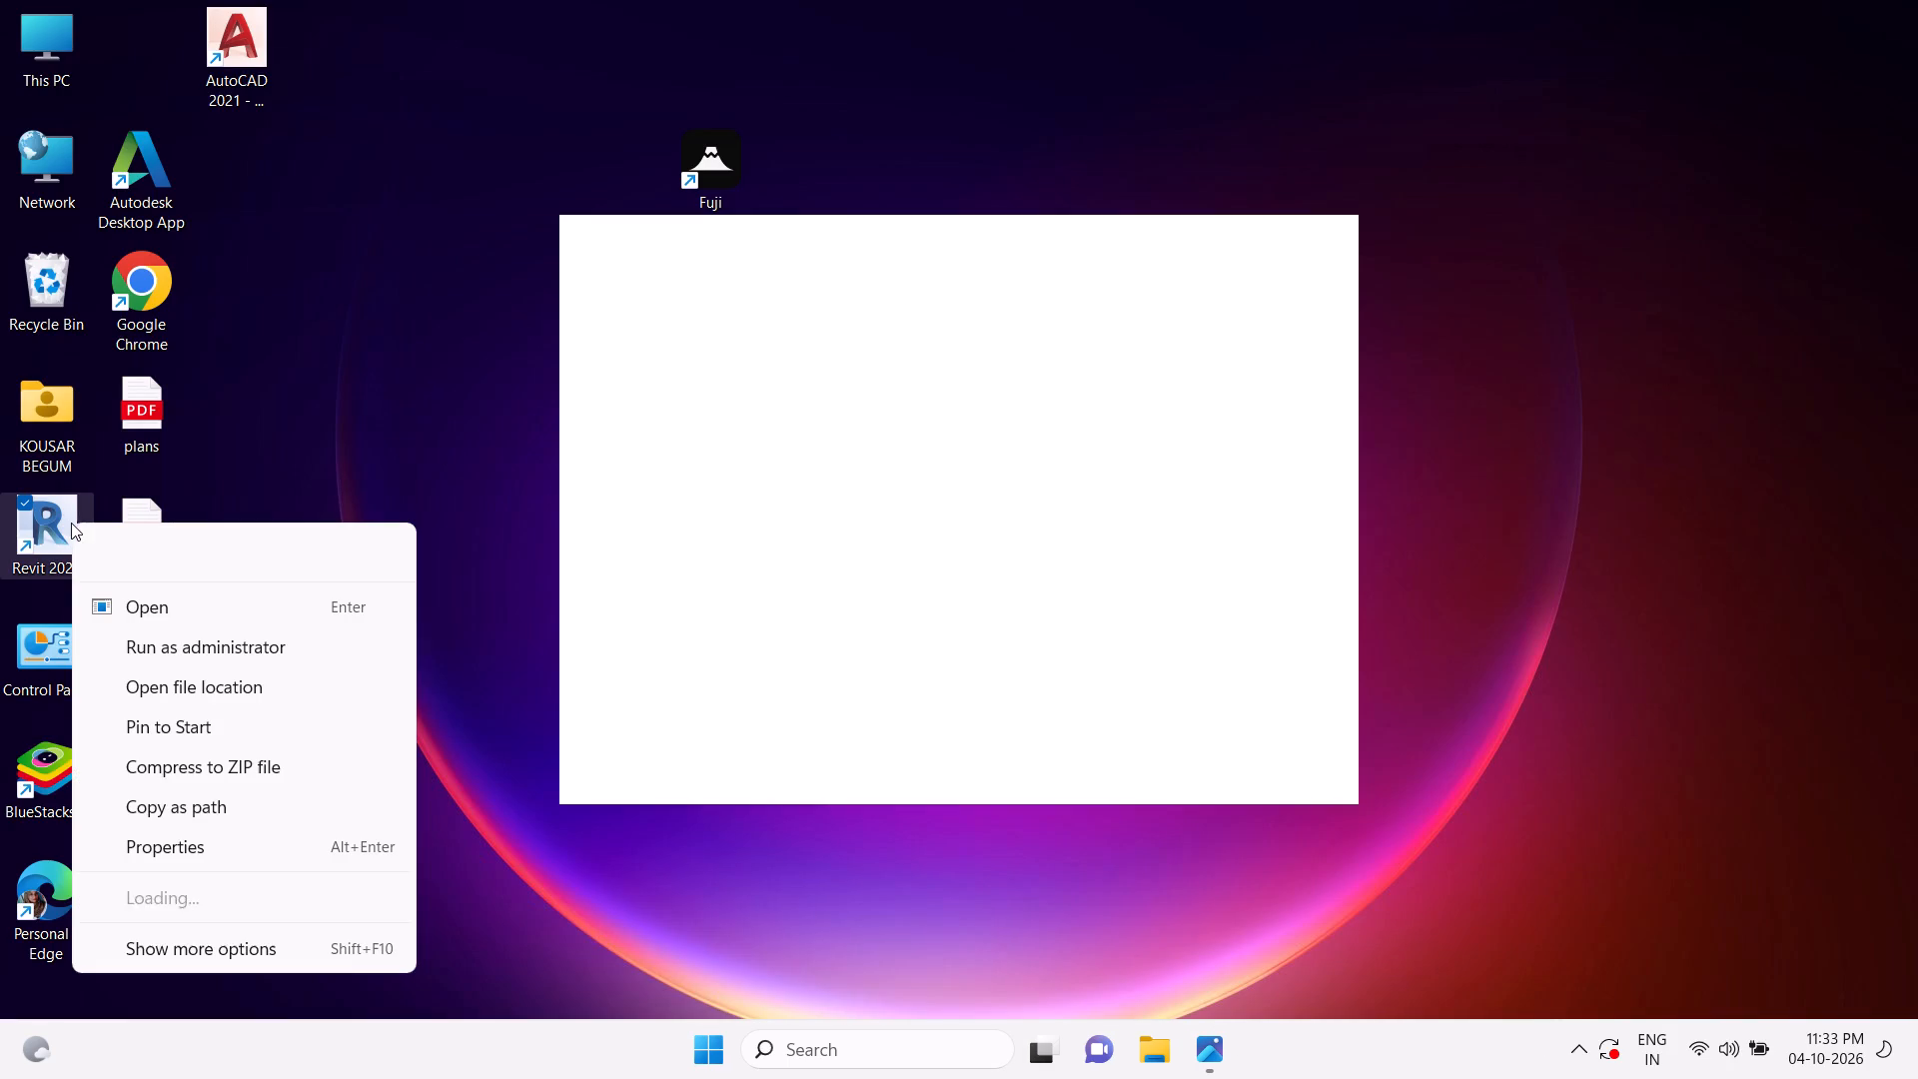
pyautogui.click(143, 614)
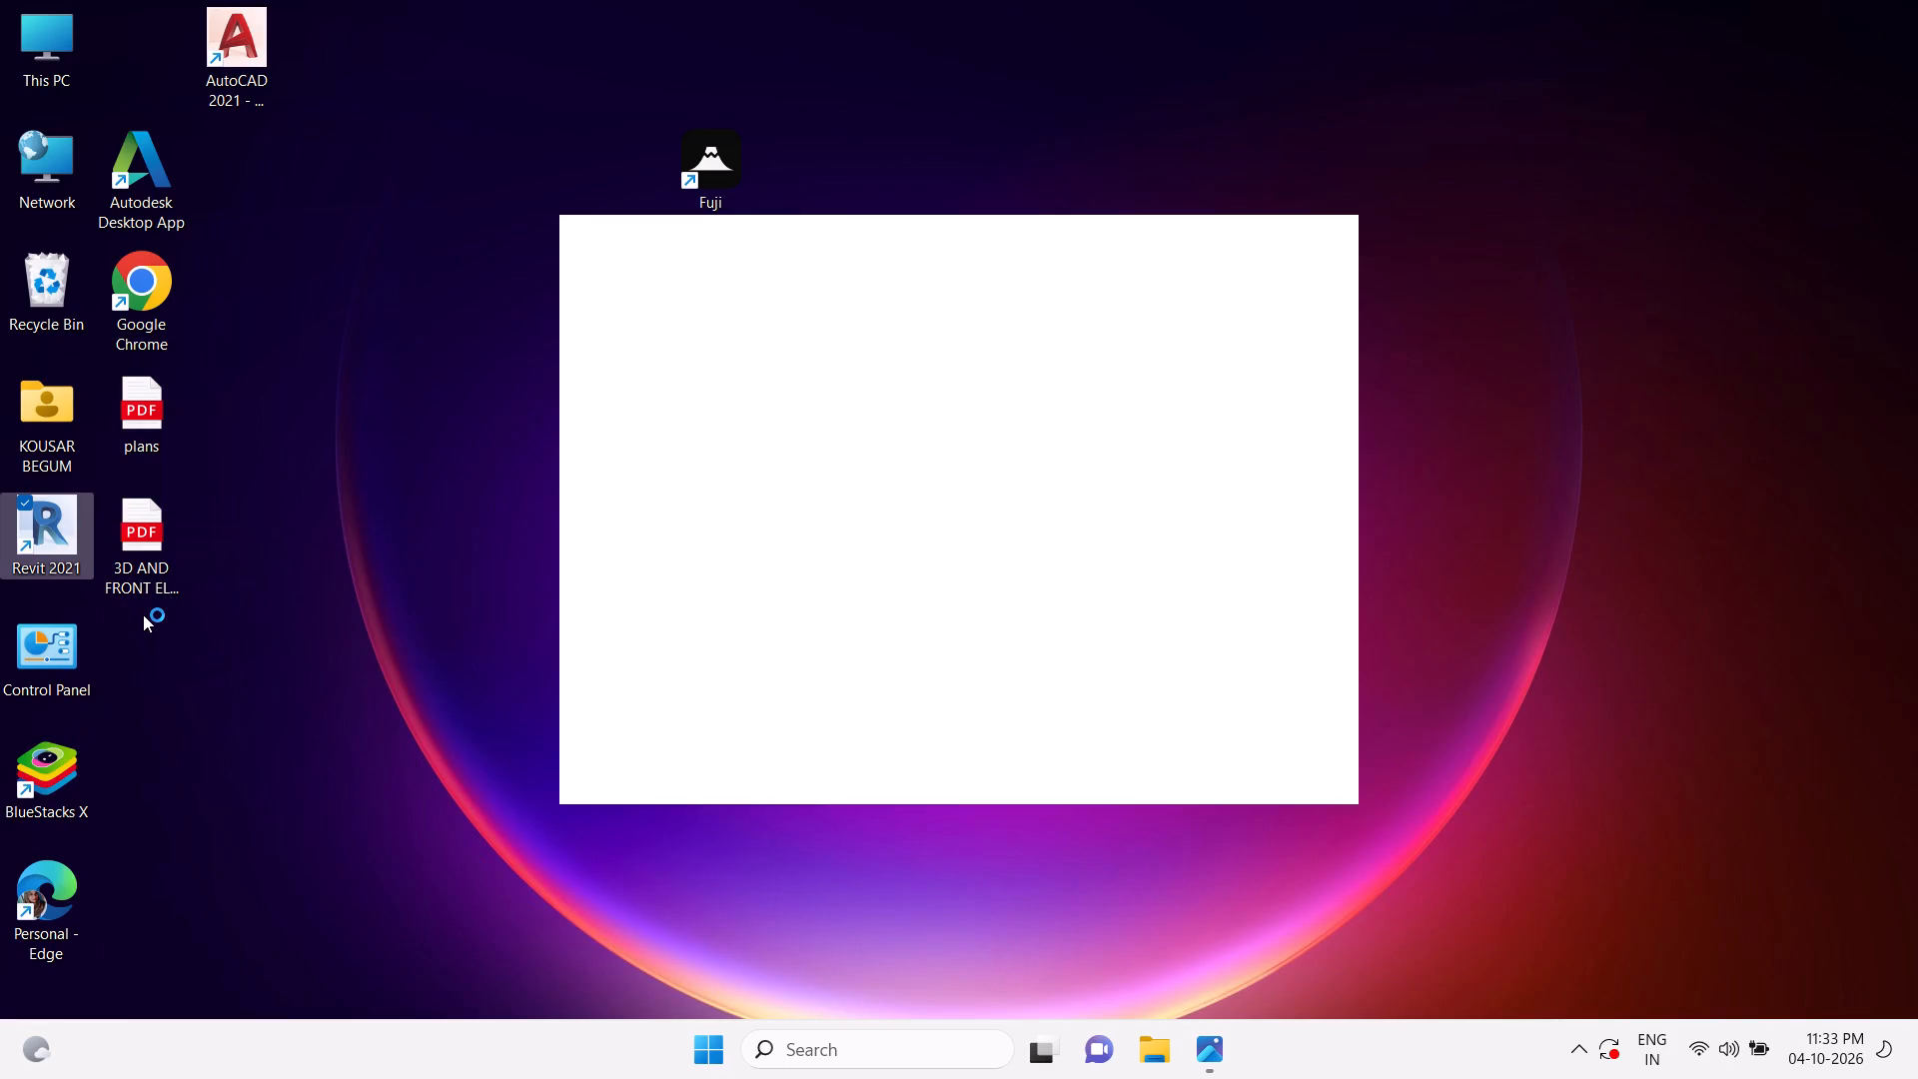
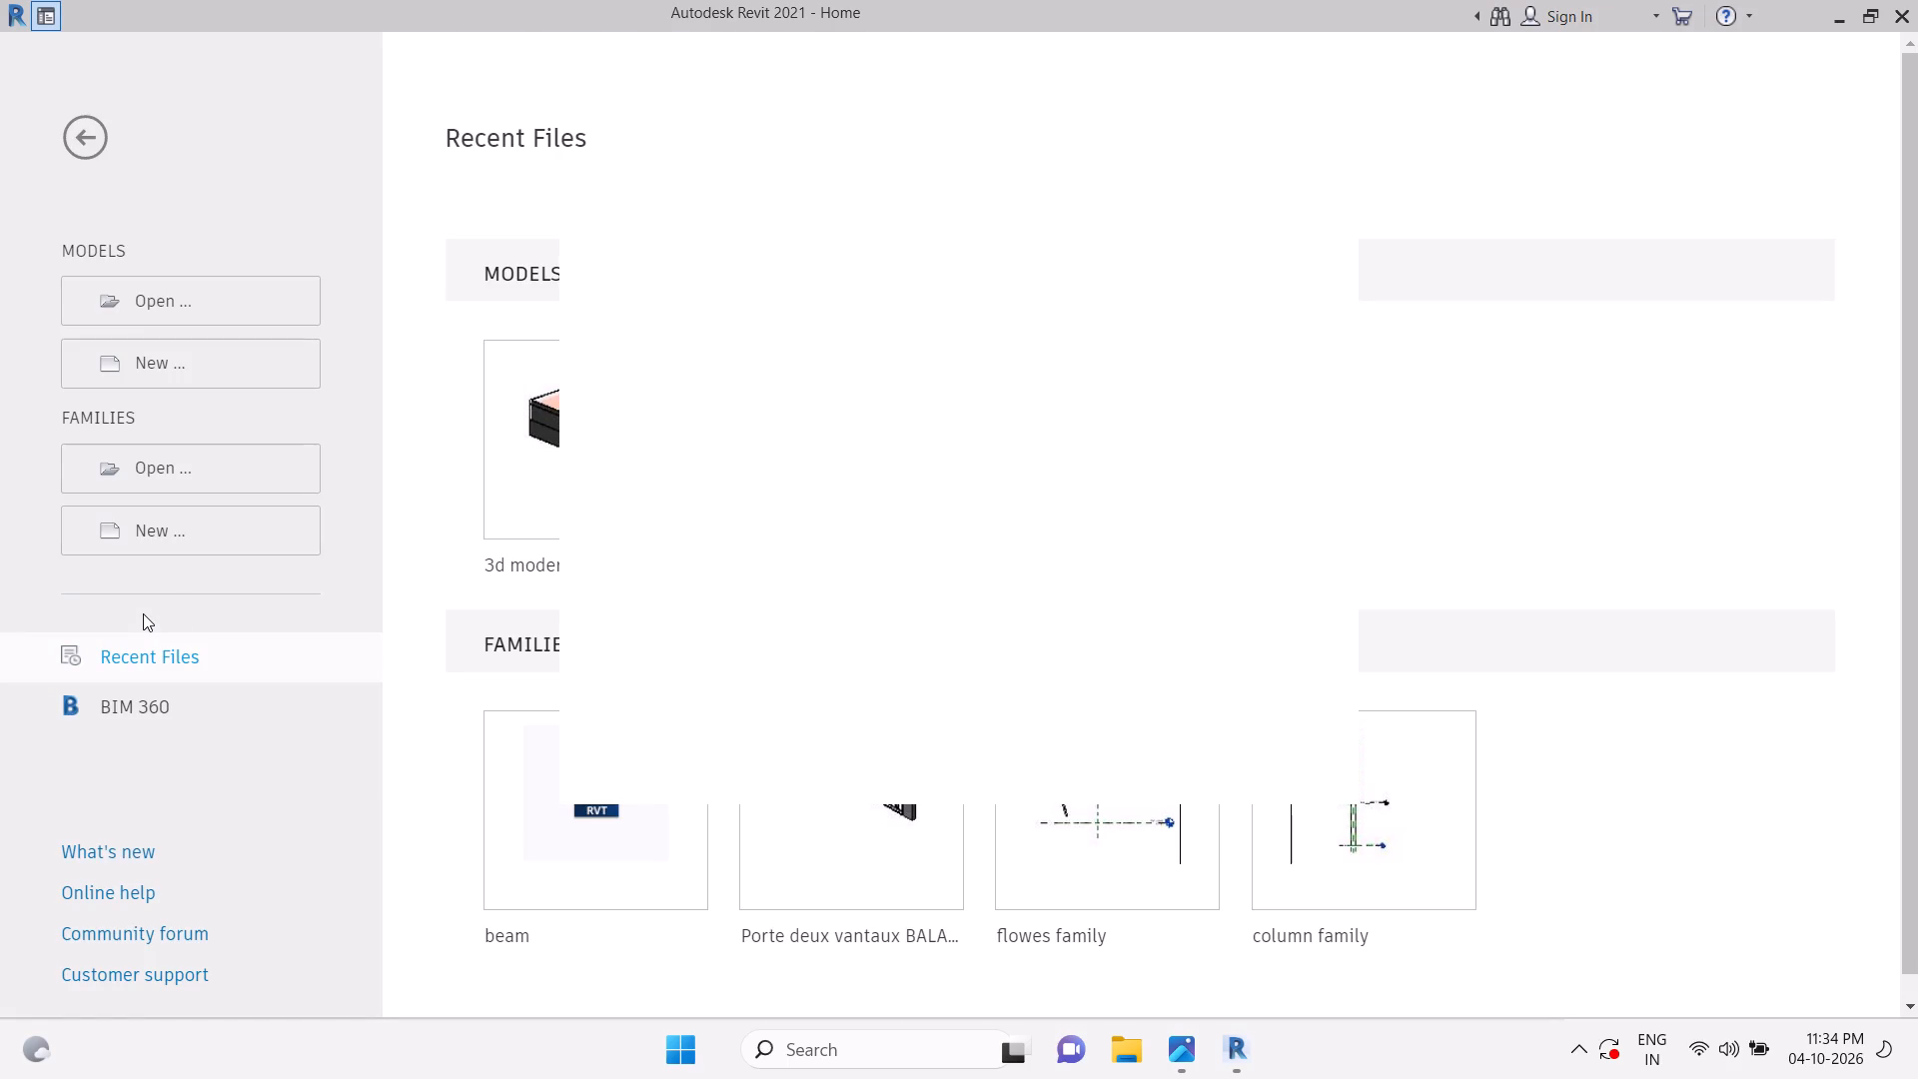
# Open the 3D modern house model from the recent models.
pyautogui.click(523, 458)
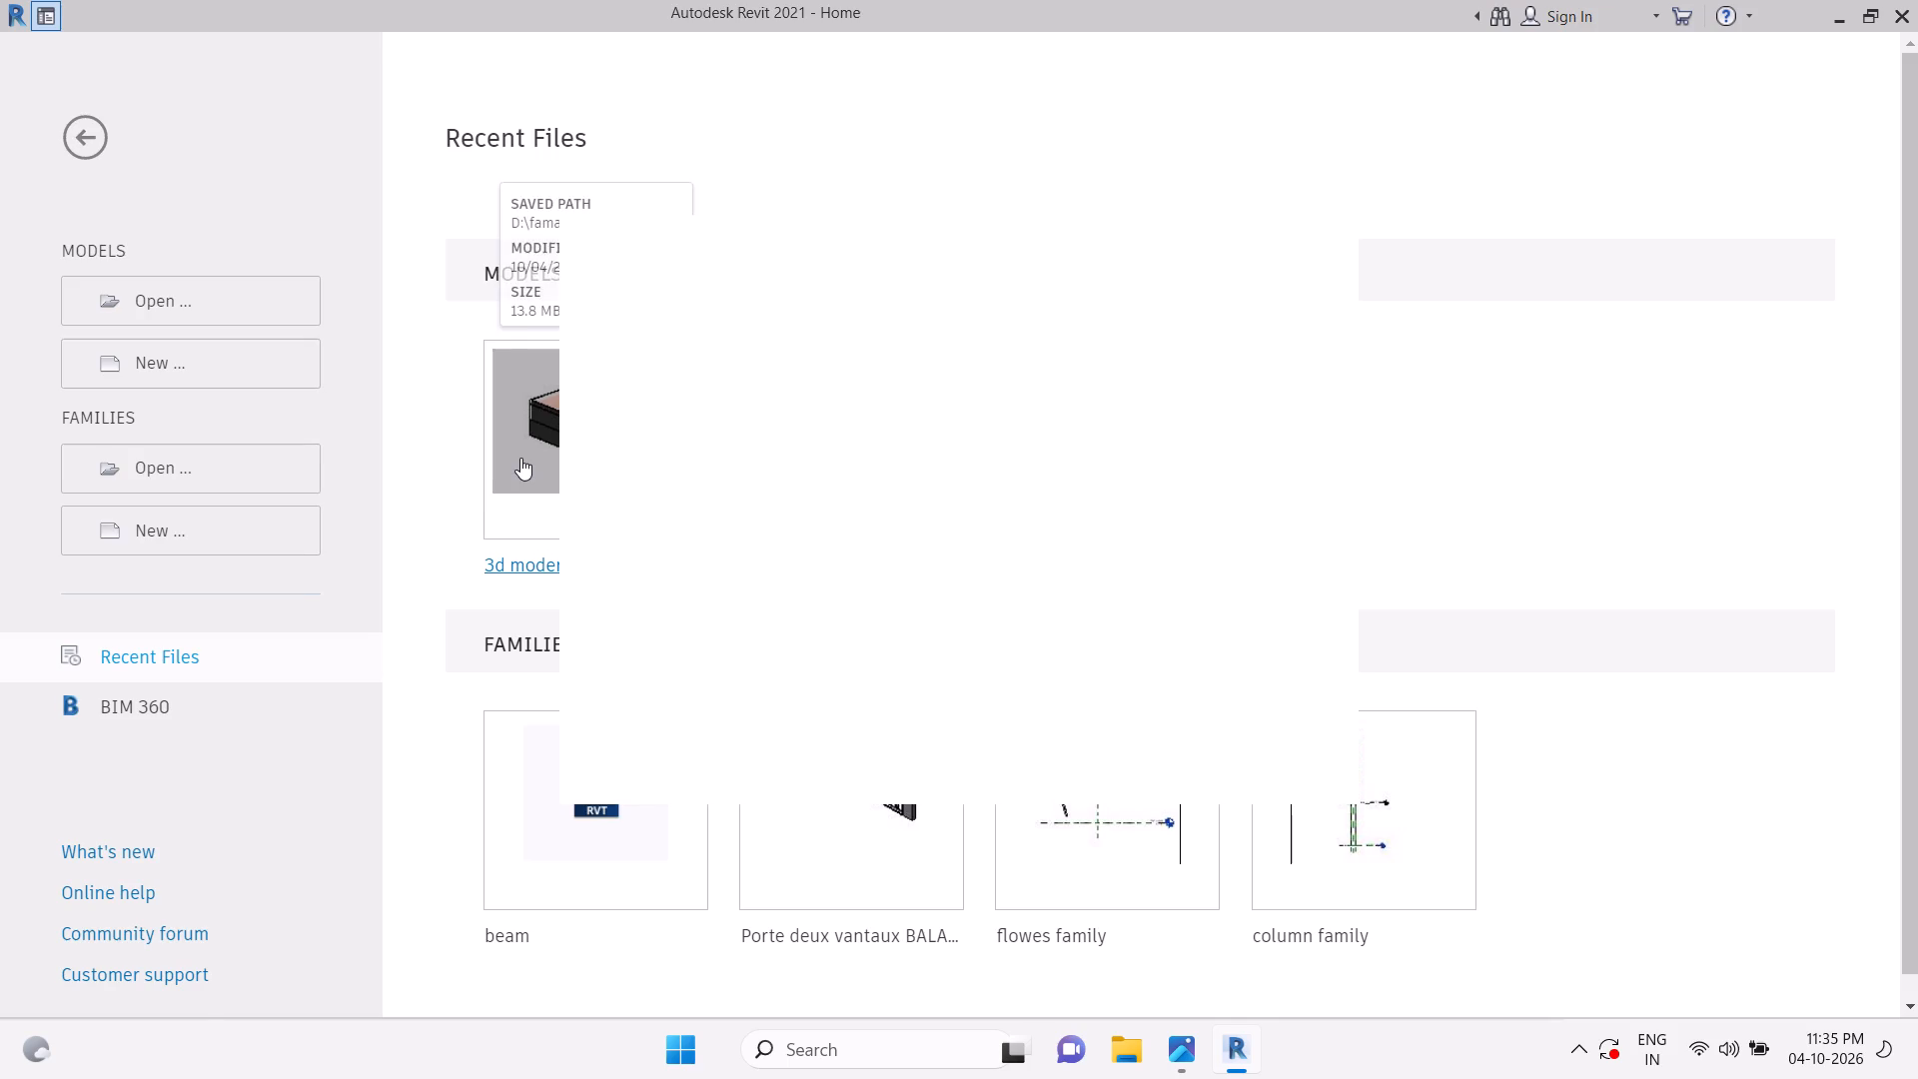
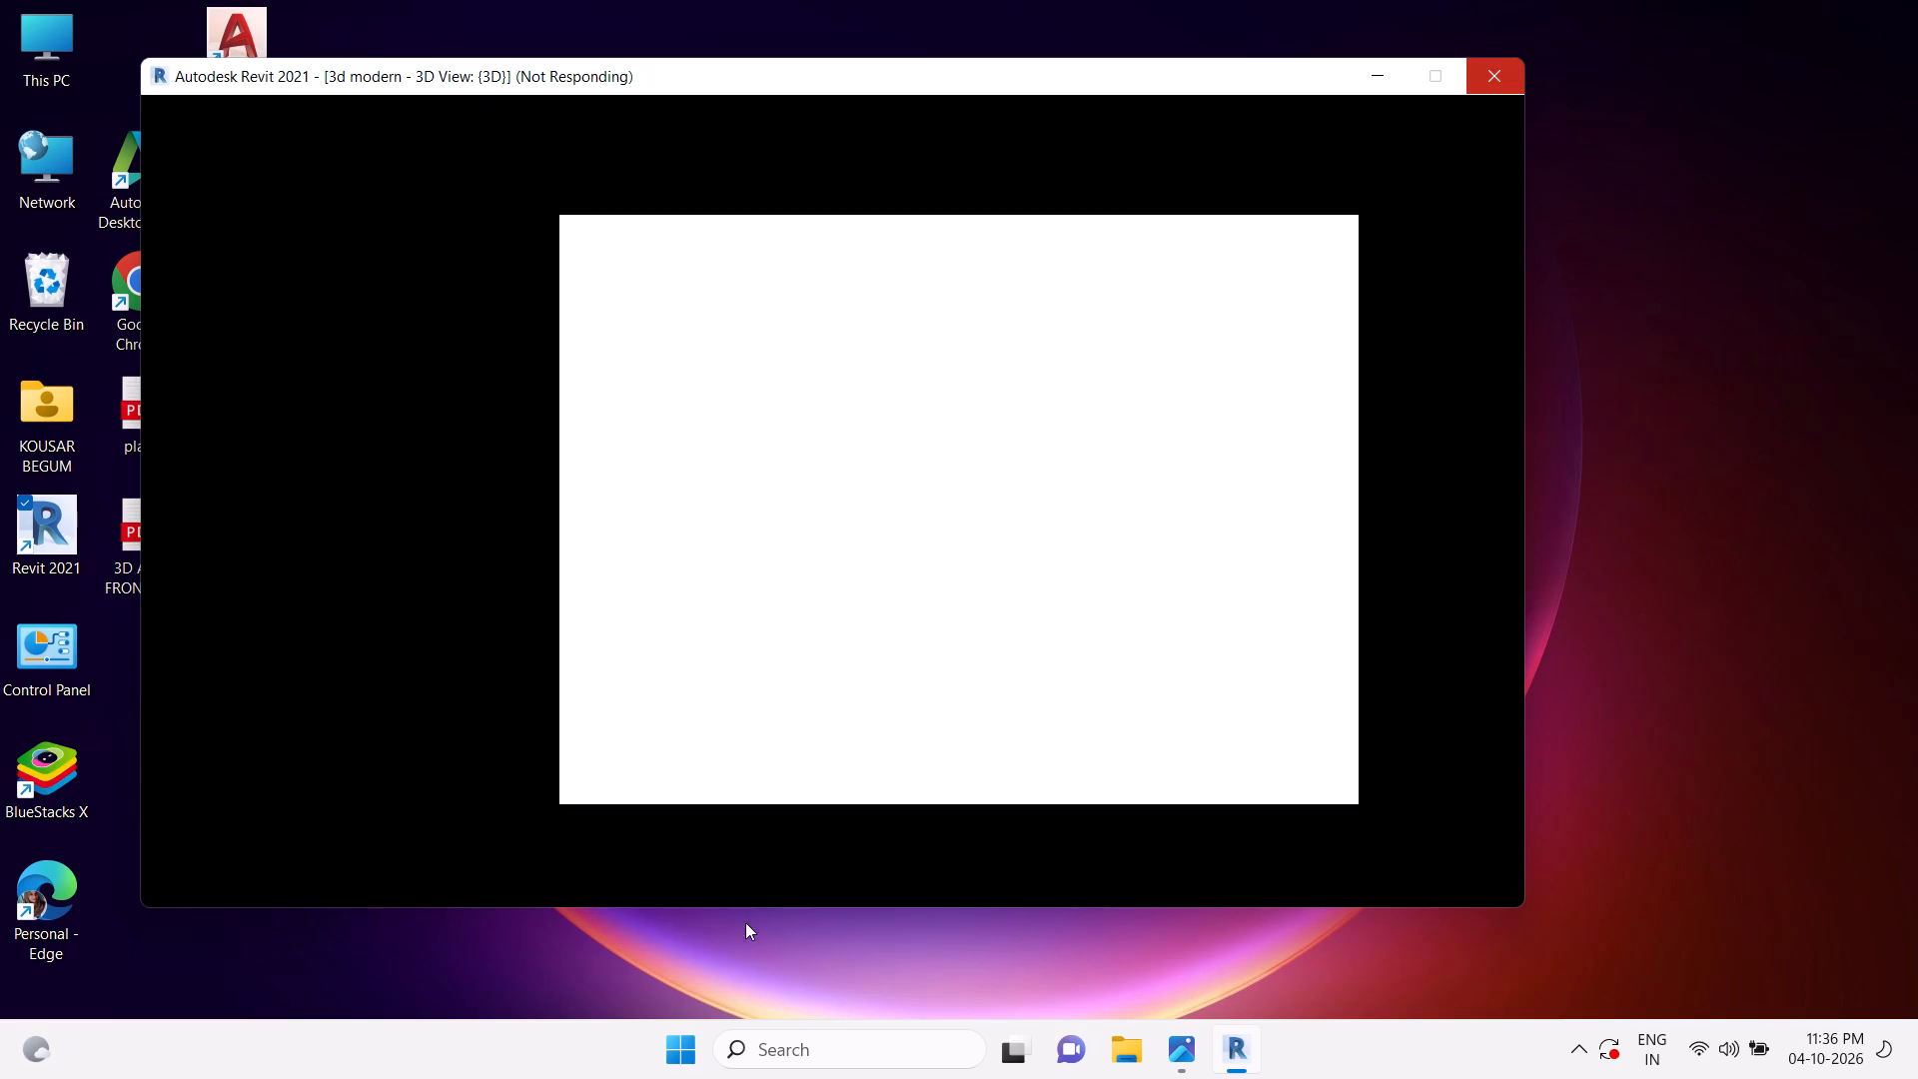
# Restart the computer to clear the frozen Revit session and the blank window covering the screen.
pyautogui.click(684, 1050)
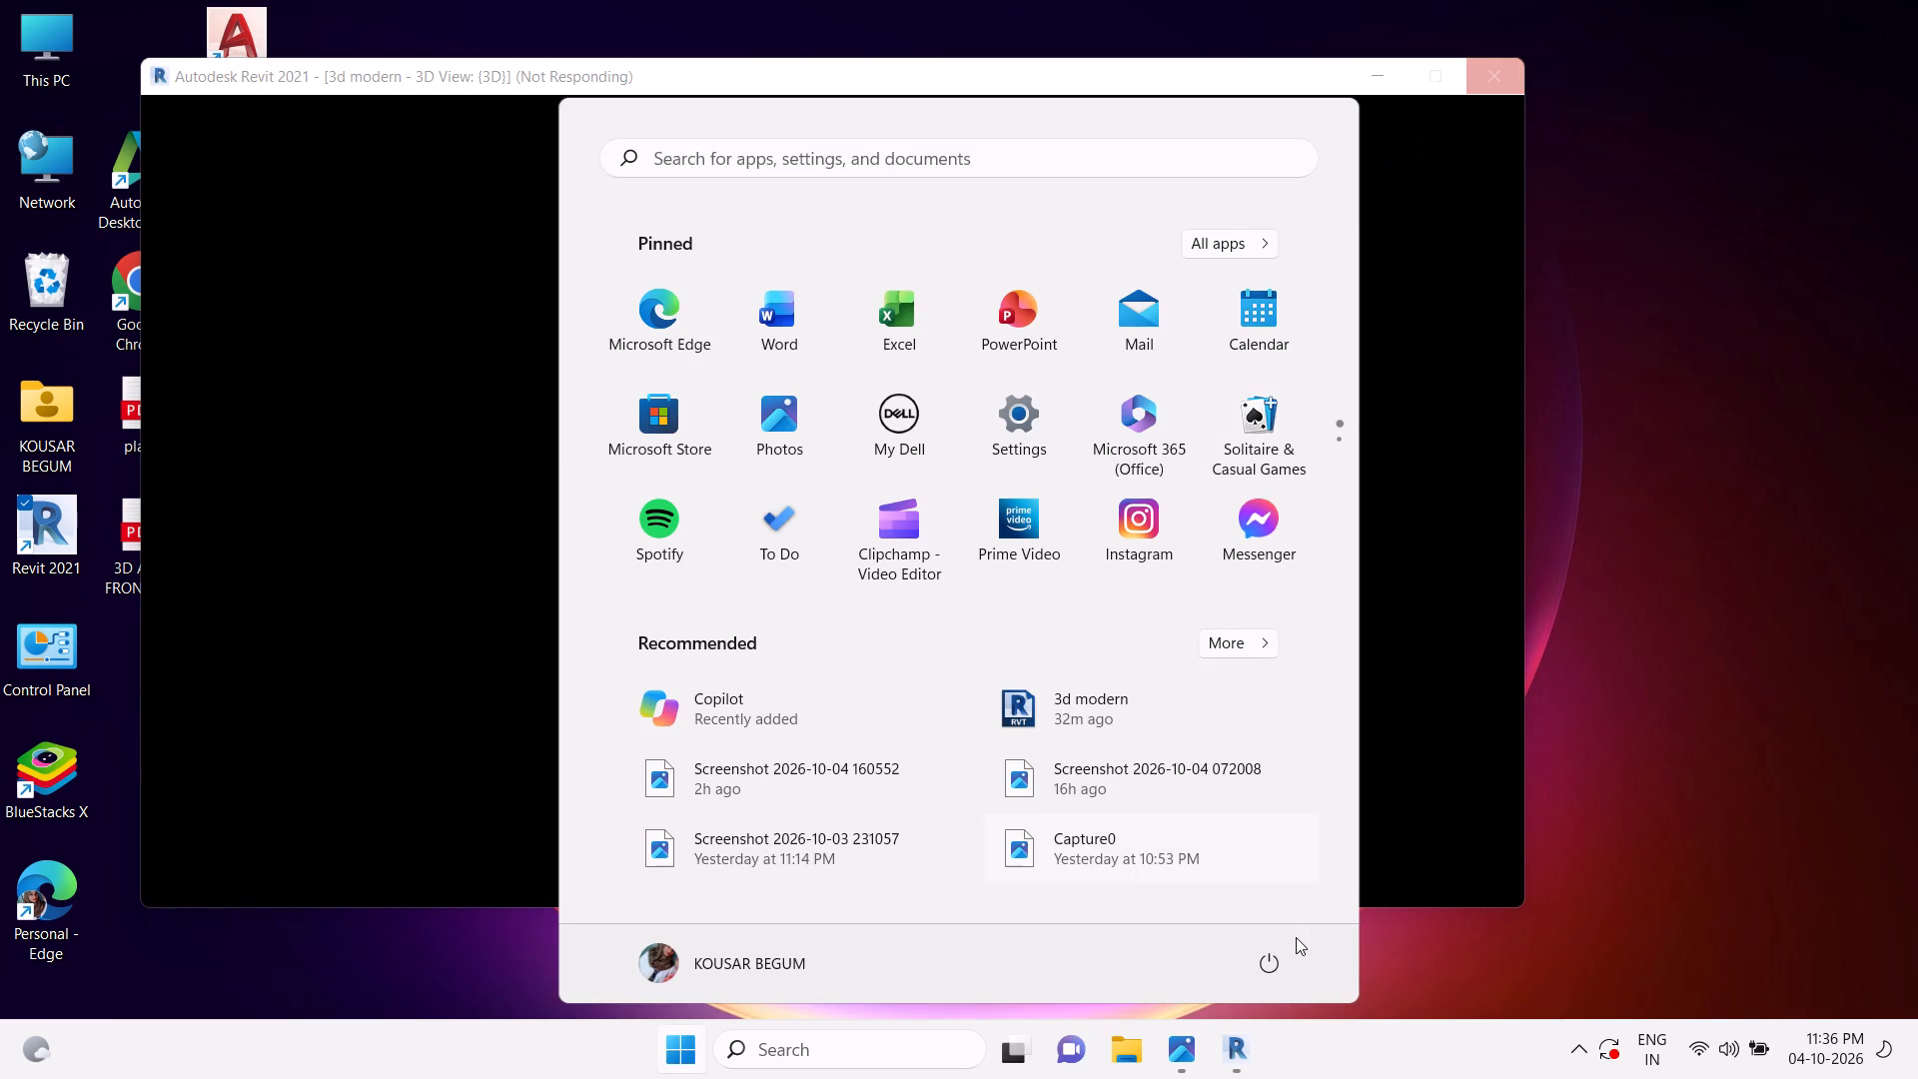
pyautogui.click(1277, 975)
pyautogui.click(1268, 917)
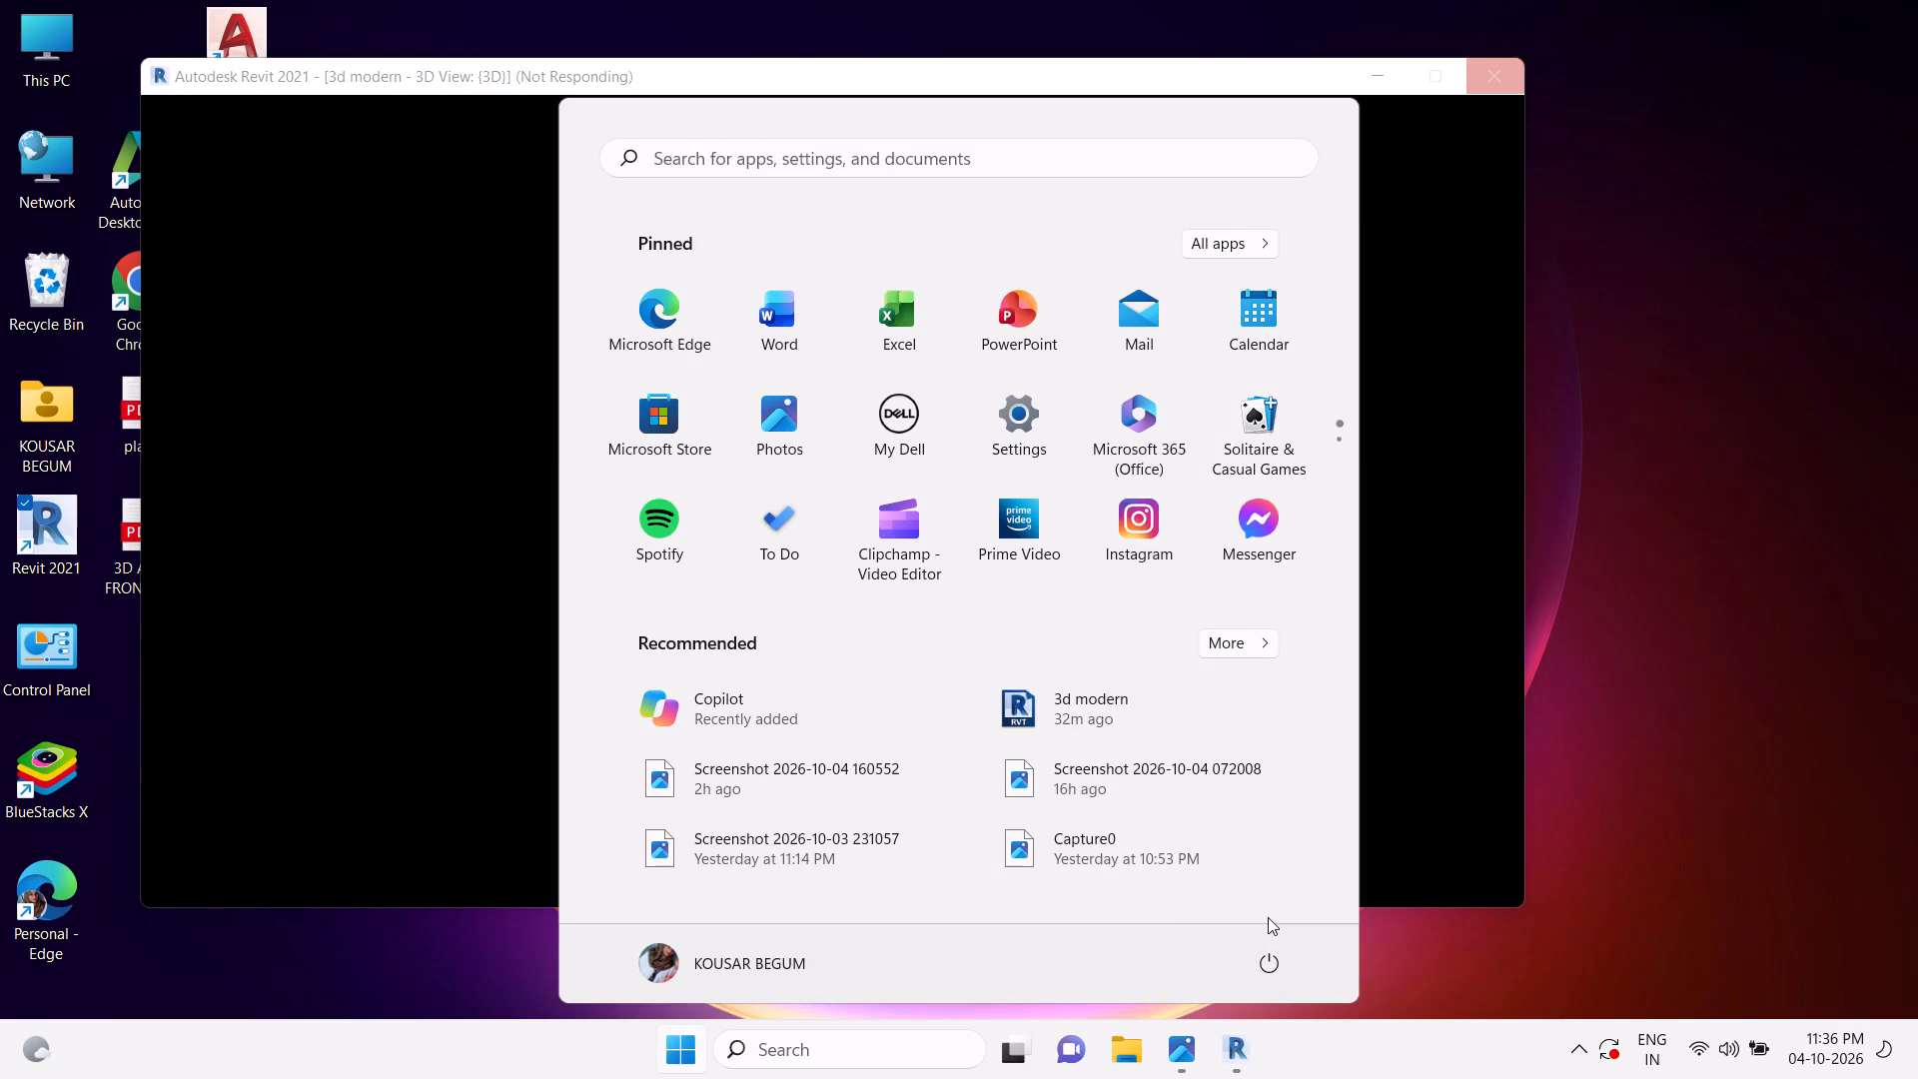
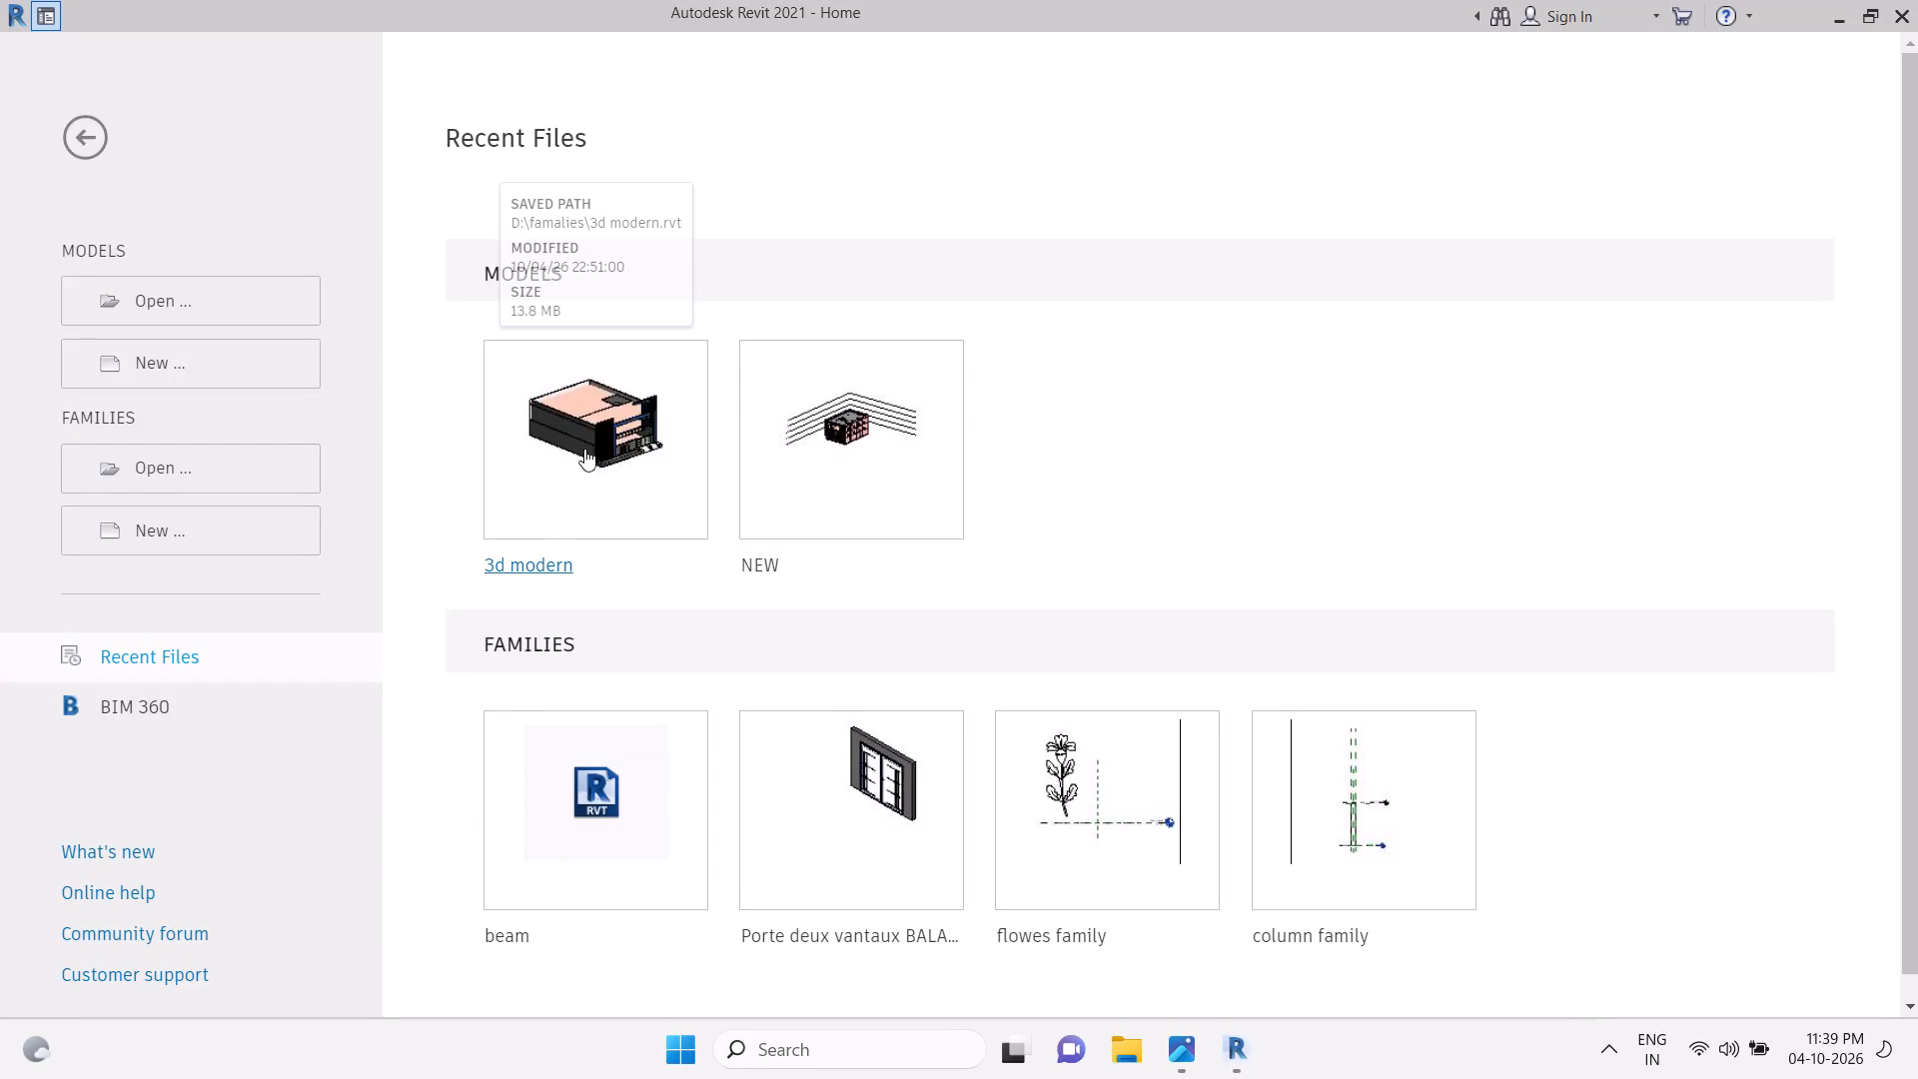
# Open the recent "3d modern" model.
pyautogui.click(587, 440)
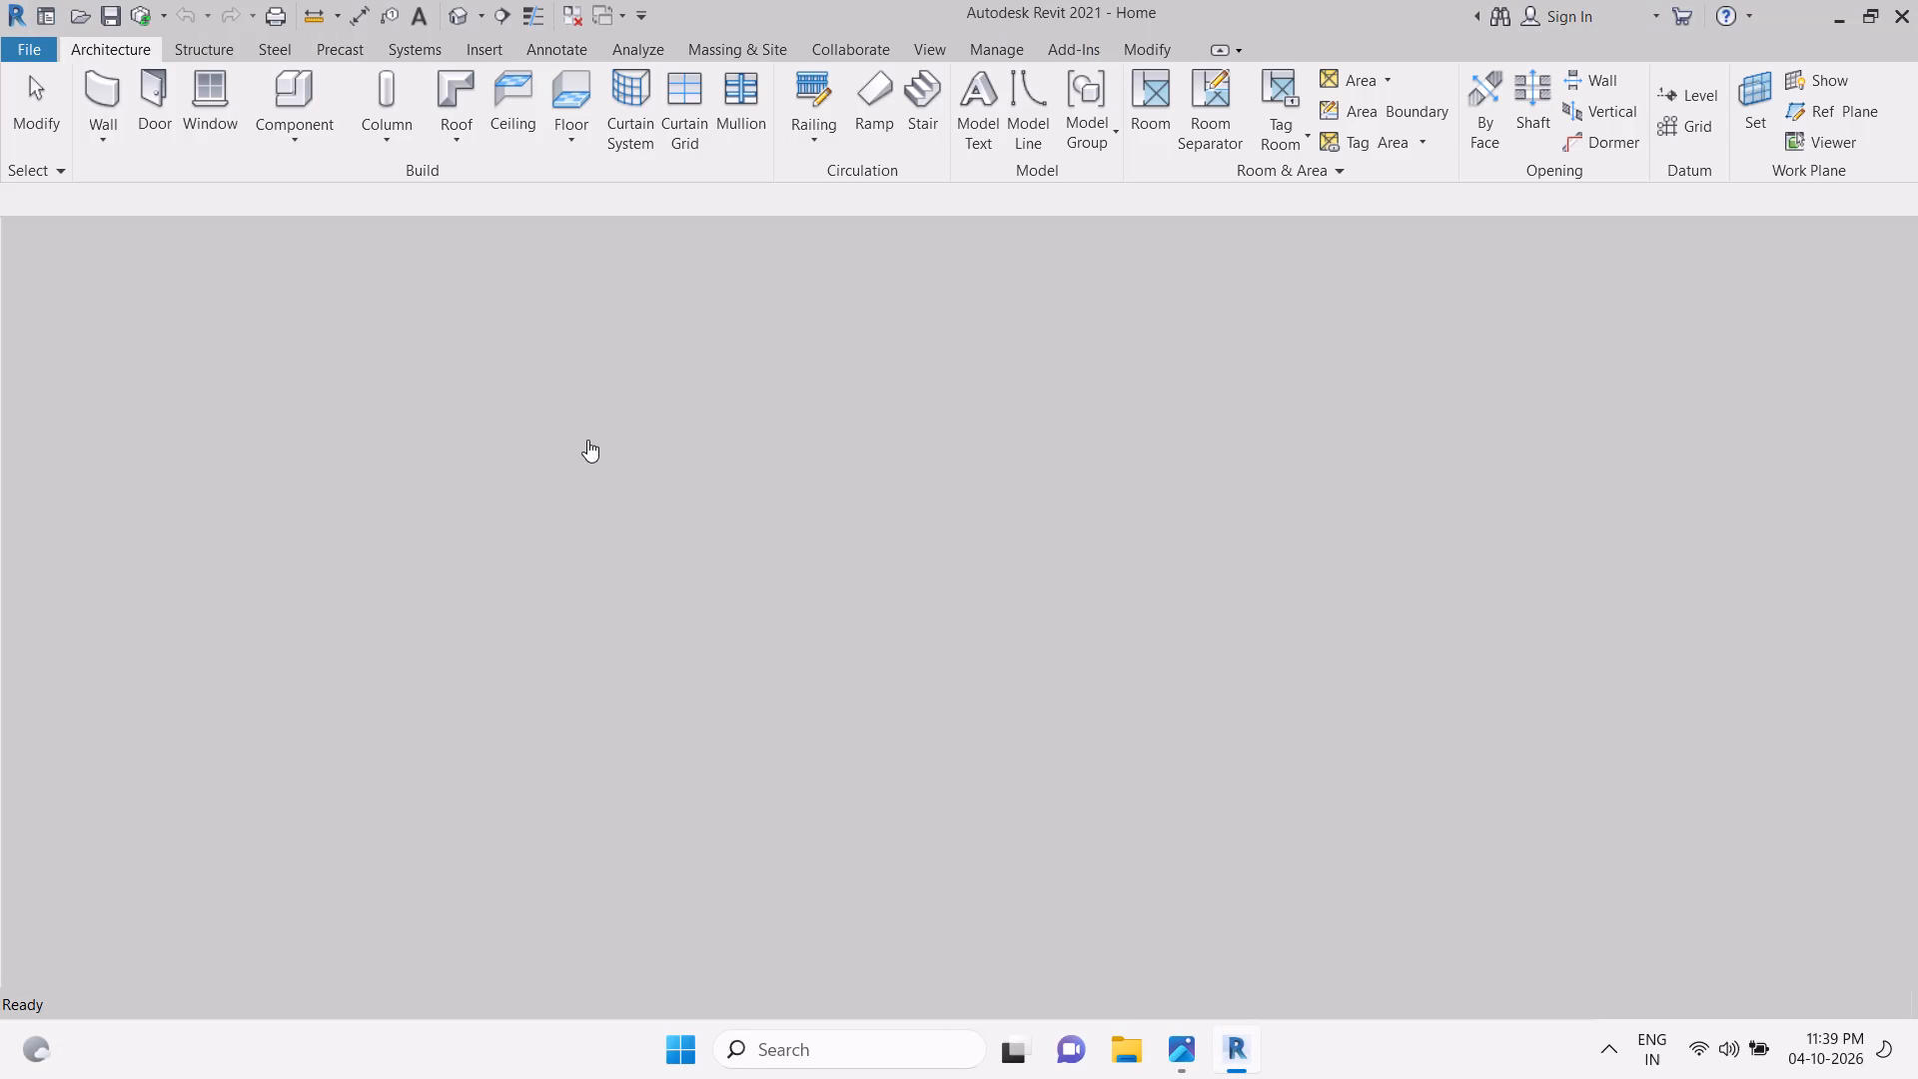
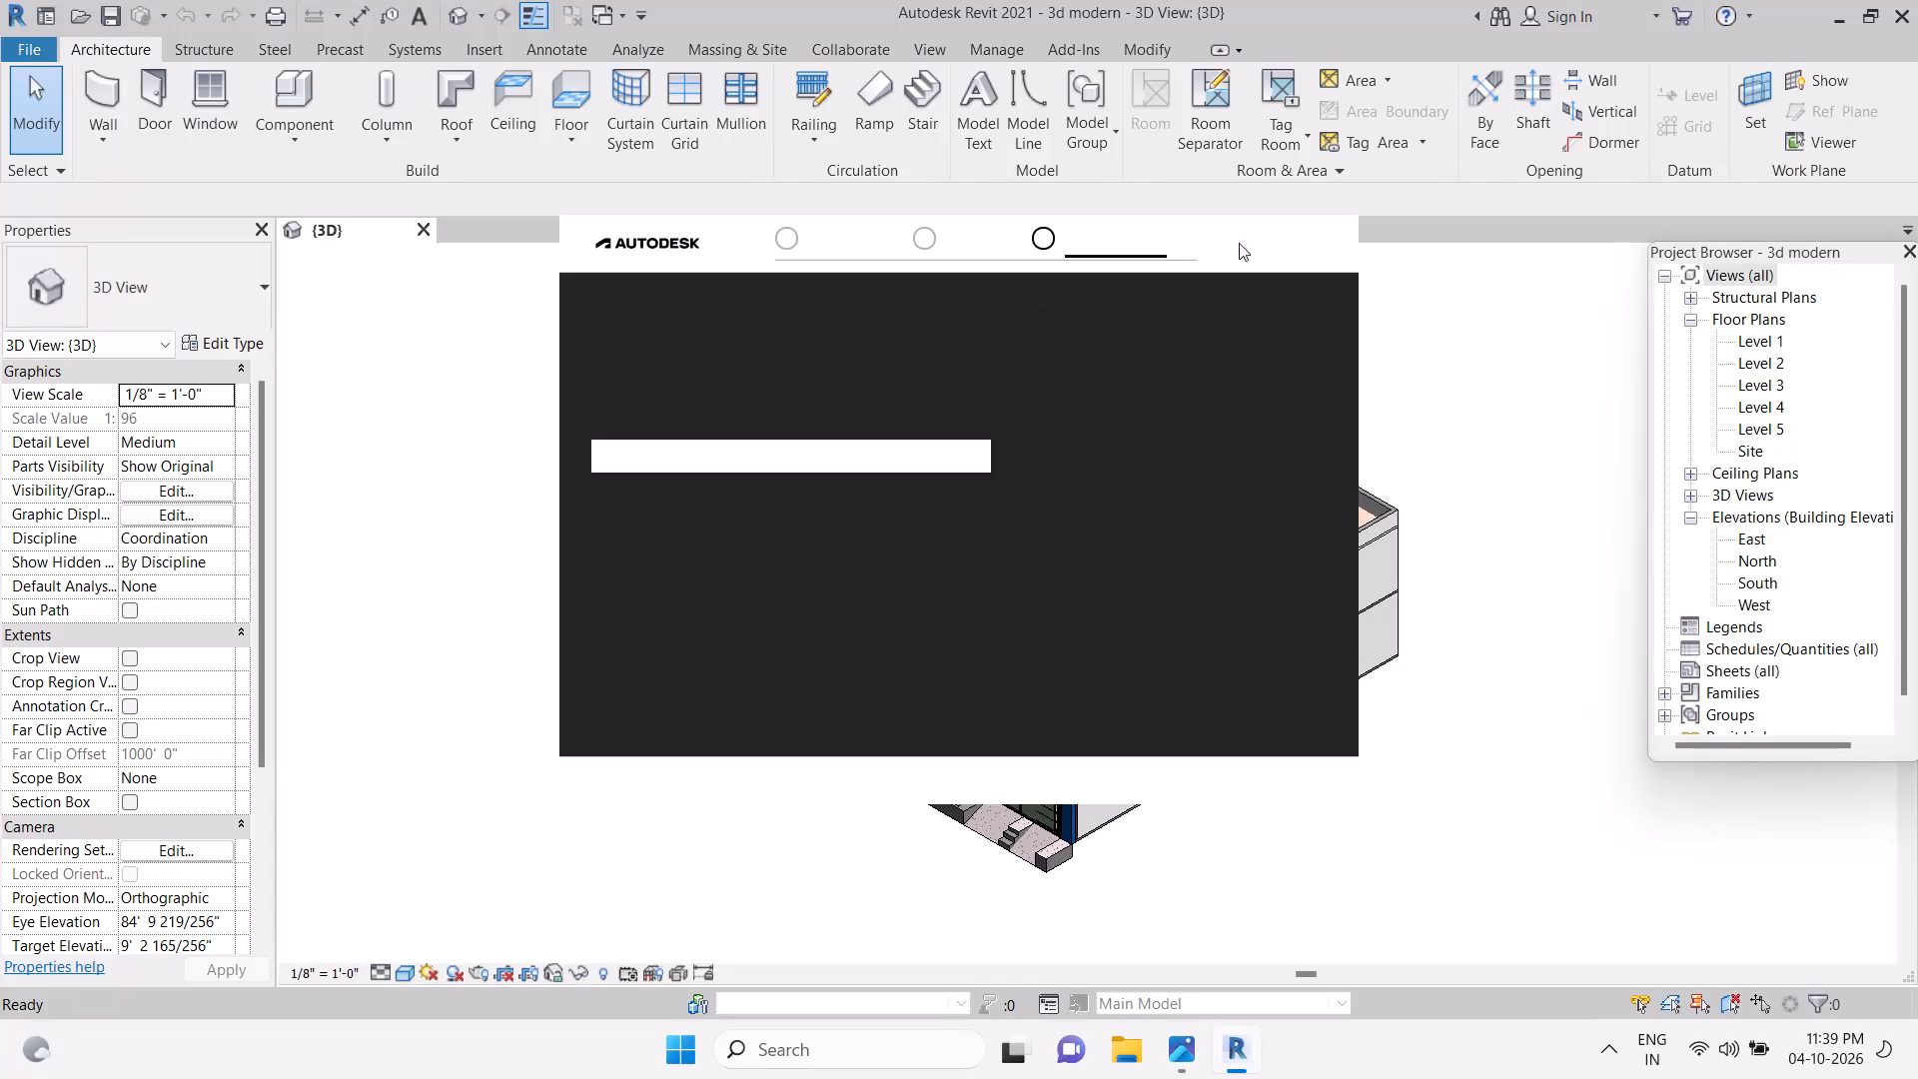
# Dismiss the sign-in window, move the Project Browser clear of the ViewCube, and view the house from the front in 3D.
pyautogui.click(1317, 252)
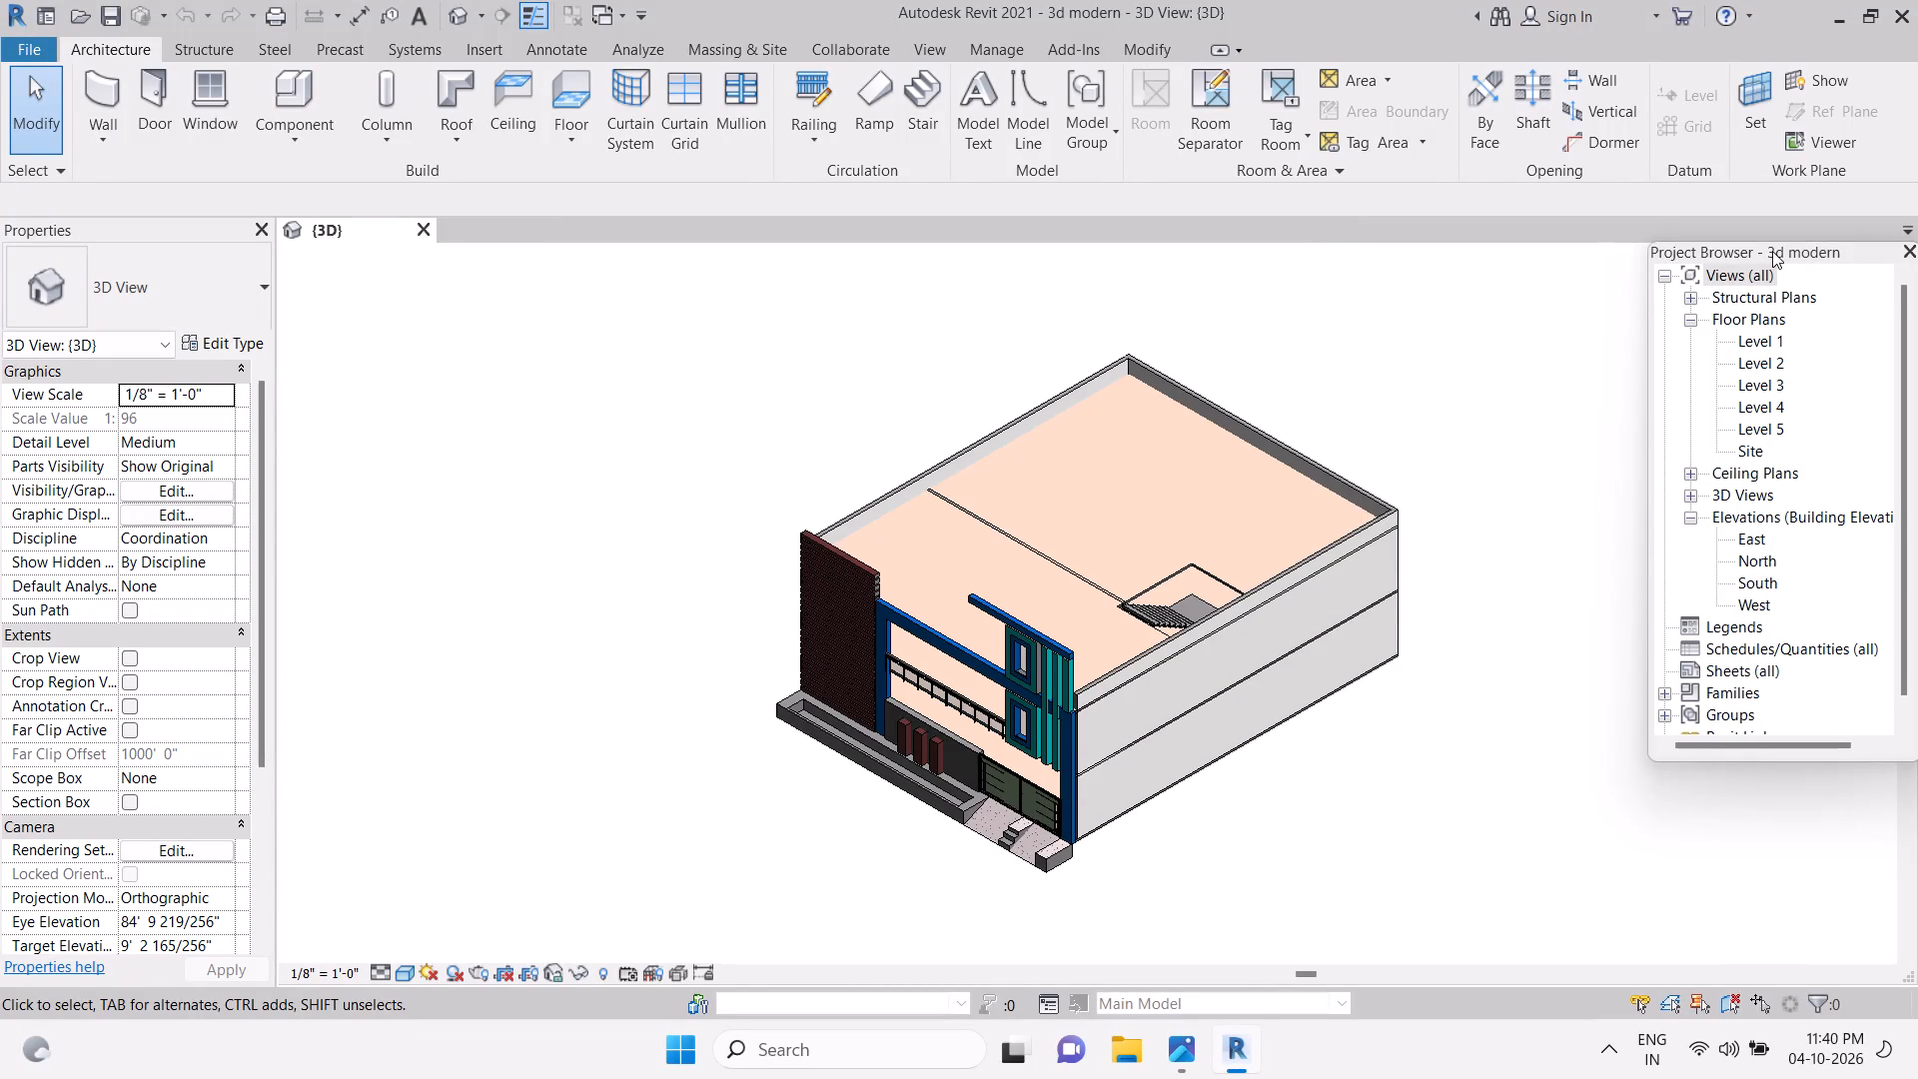
pyautogui.moveTo(1780, 254); pyautogui.dragTo(1824, 454)
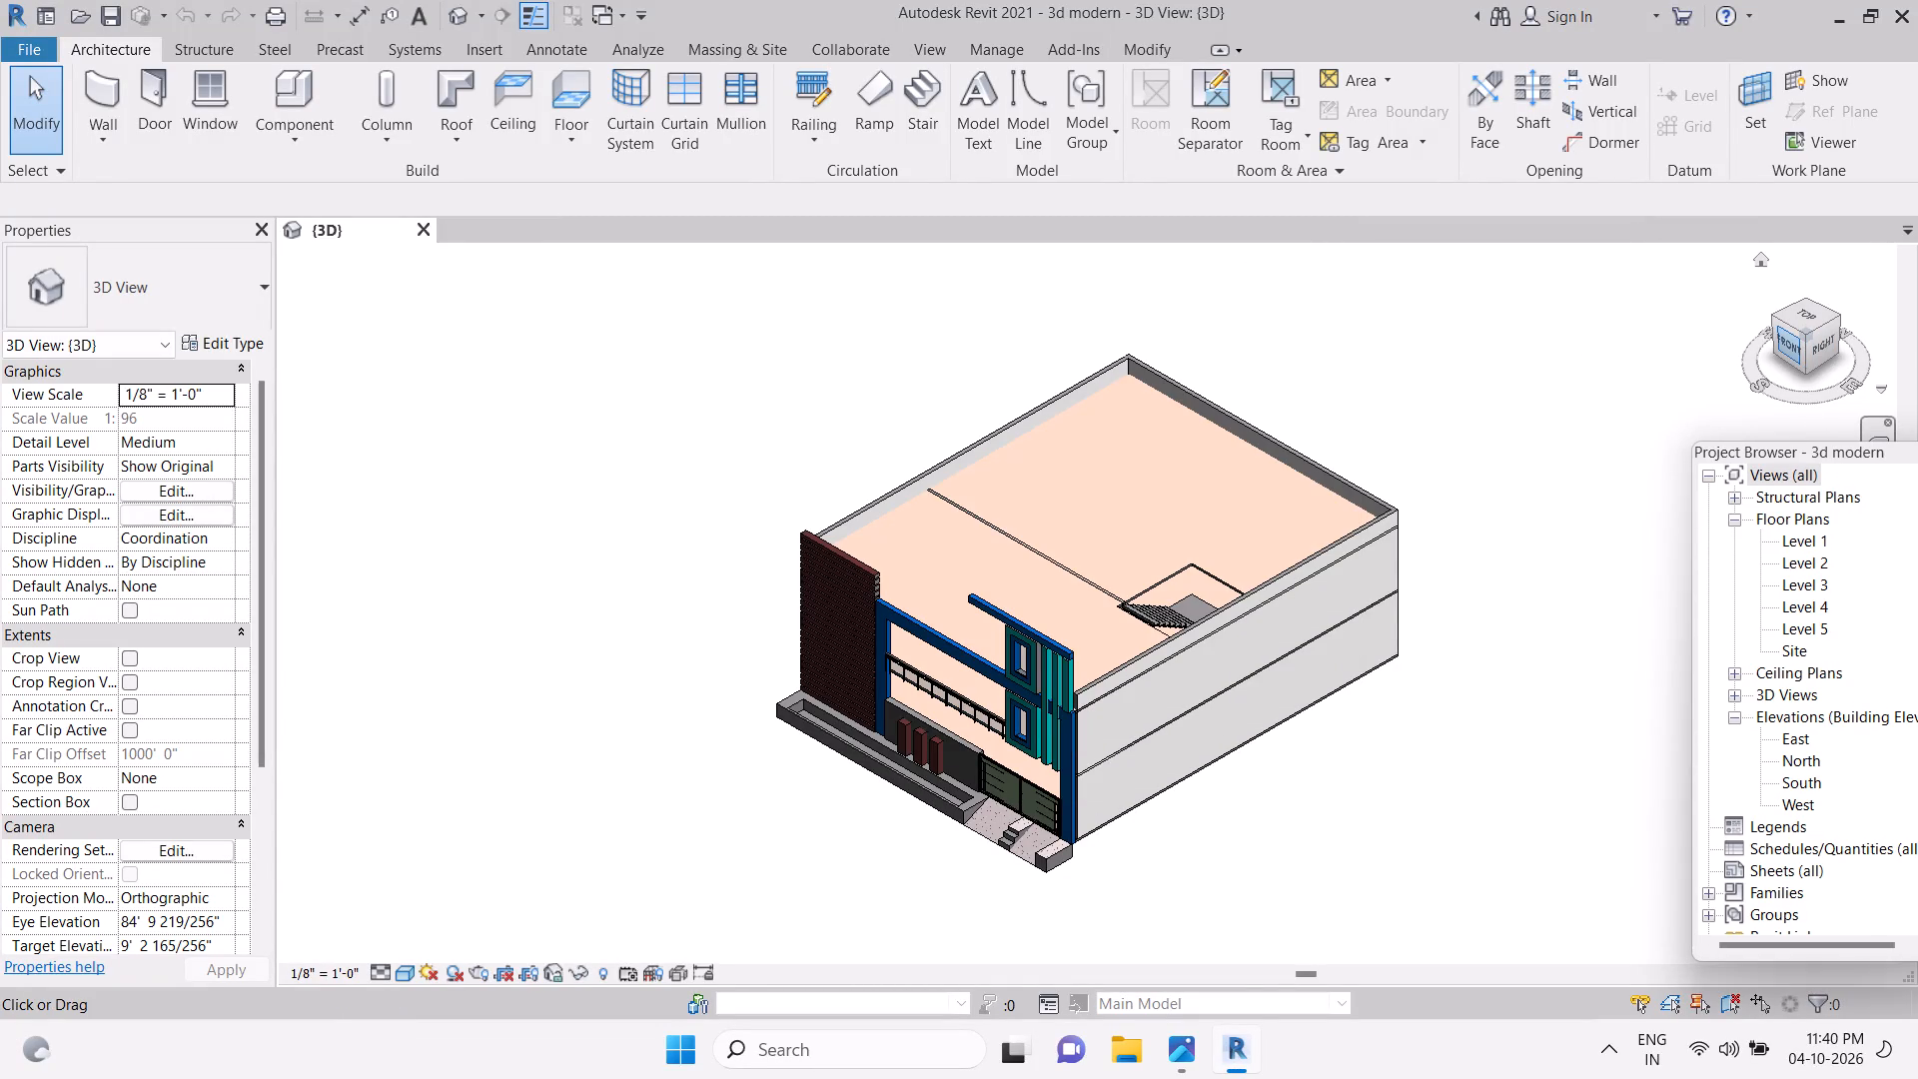
pyautogui.click(1798, 352)
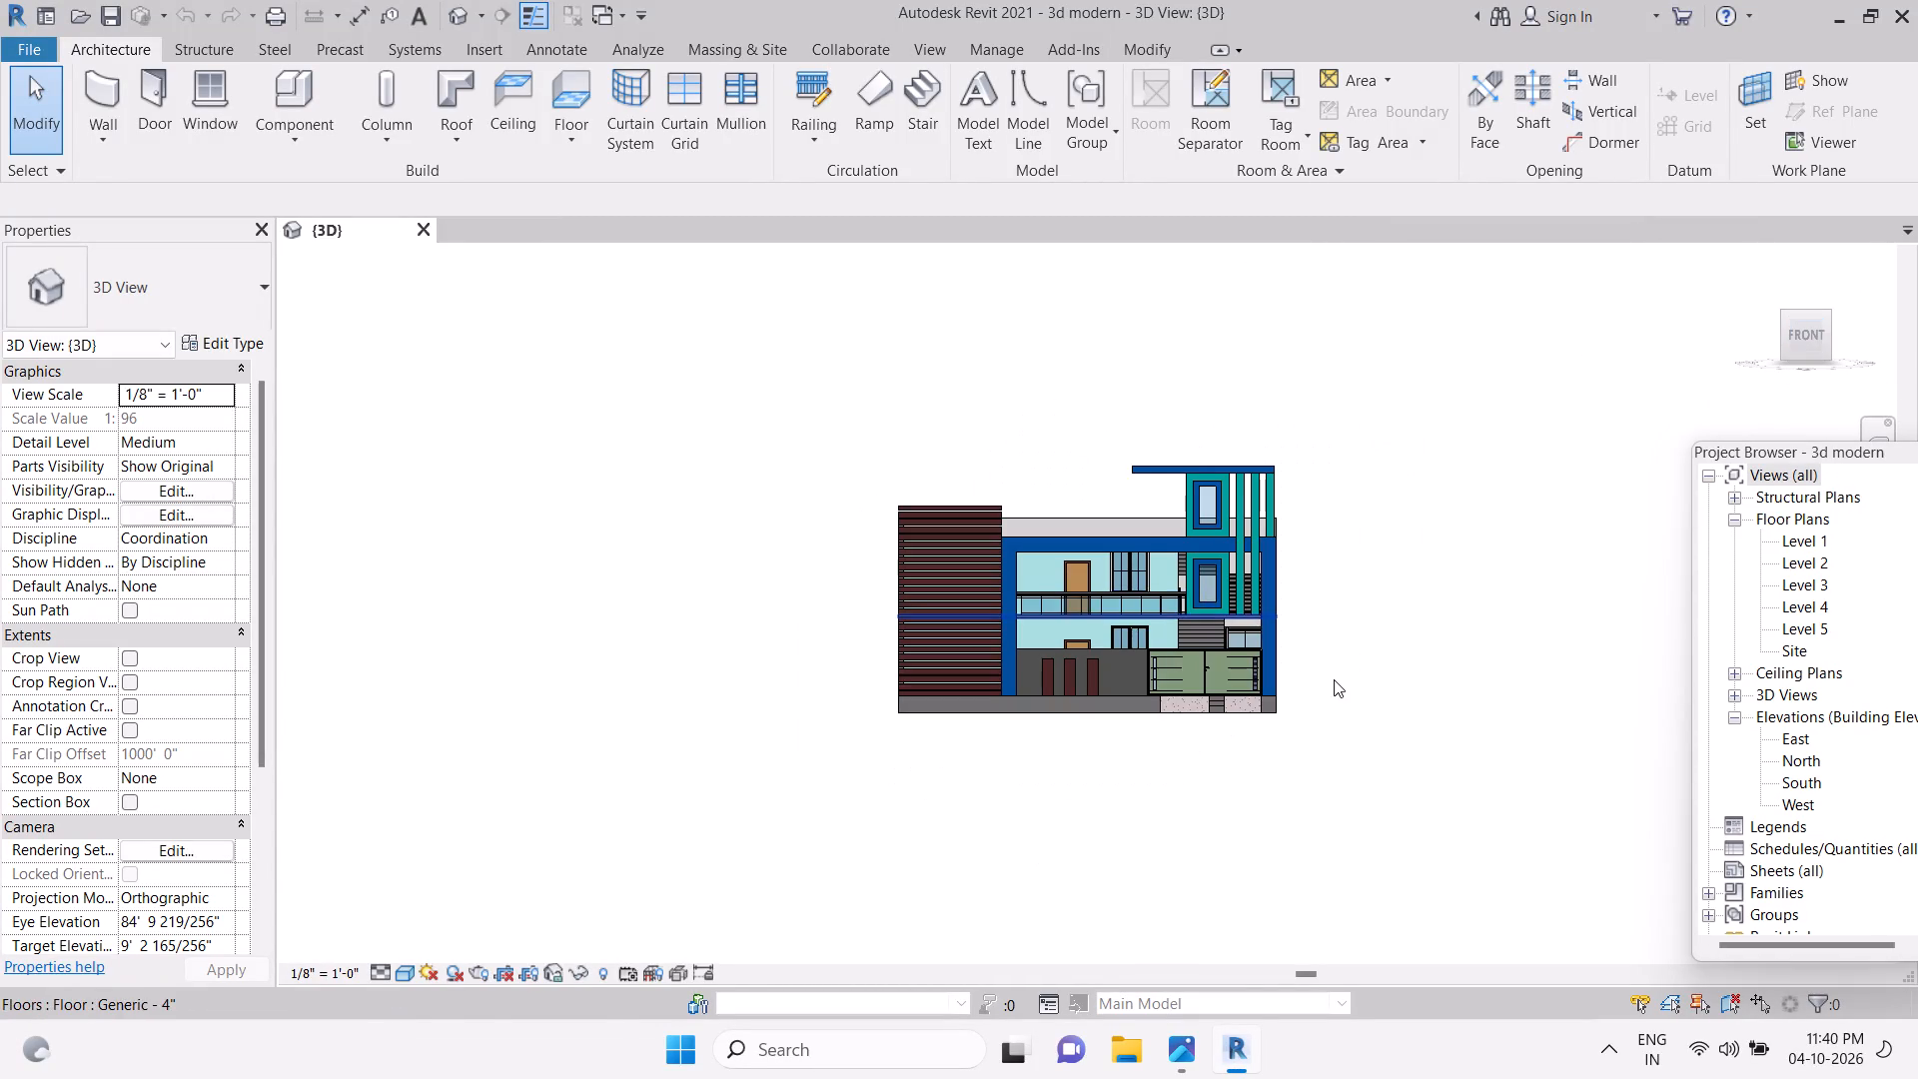
pyautogui.moveTo(1335, 676); pyautogui.dragTo(1228, 691, button='middle')
pyautogui.scroll(3, 1224, 691)
pyautogui.moveTo(1346, 563); pyautogui.dragTo(1336, 559, button='middle')
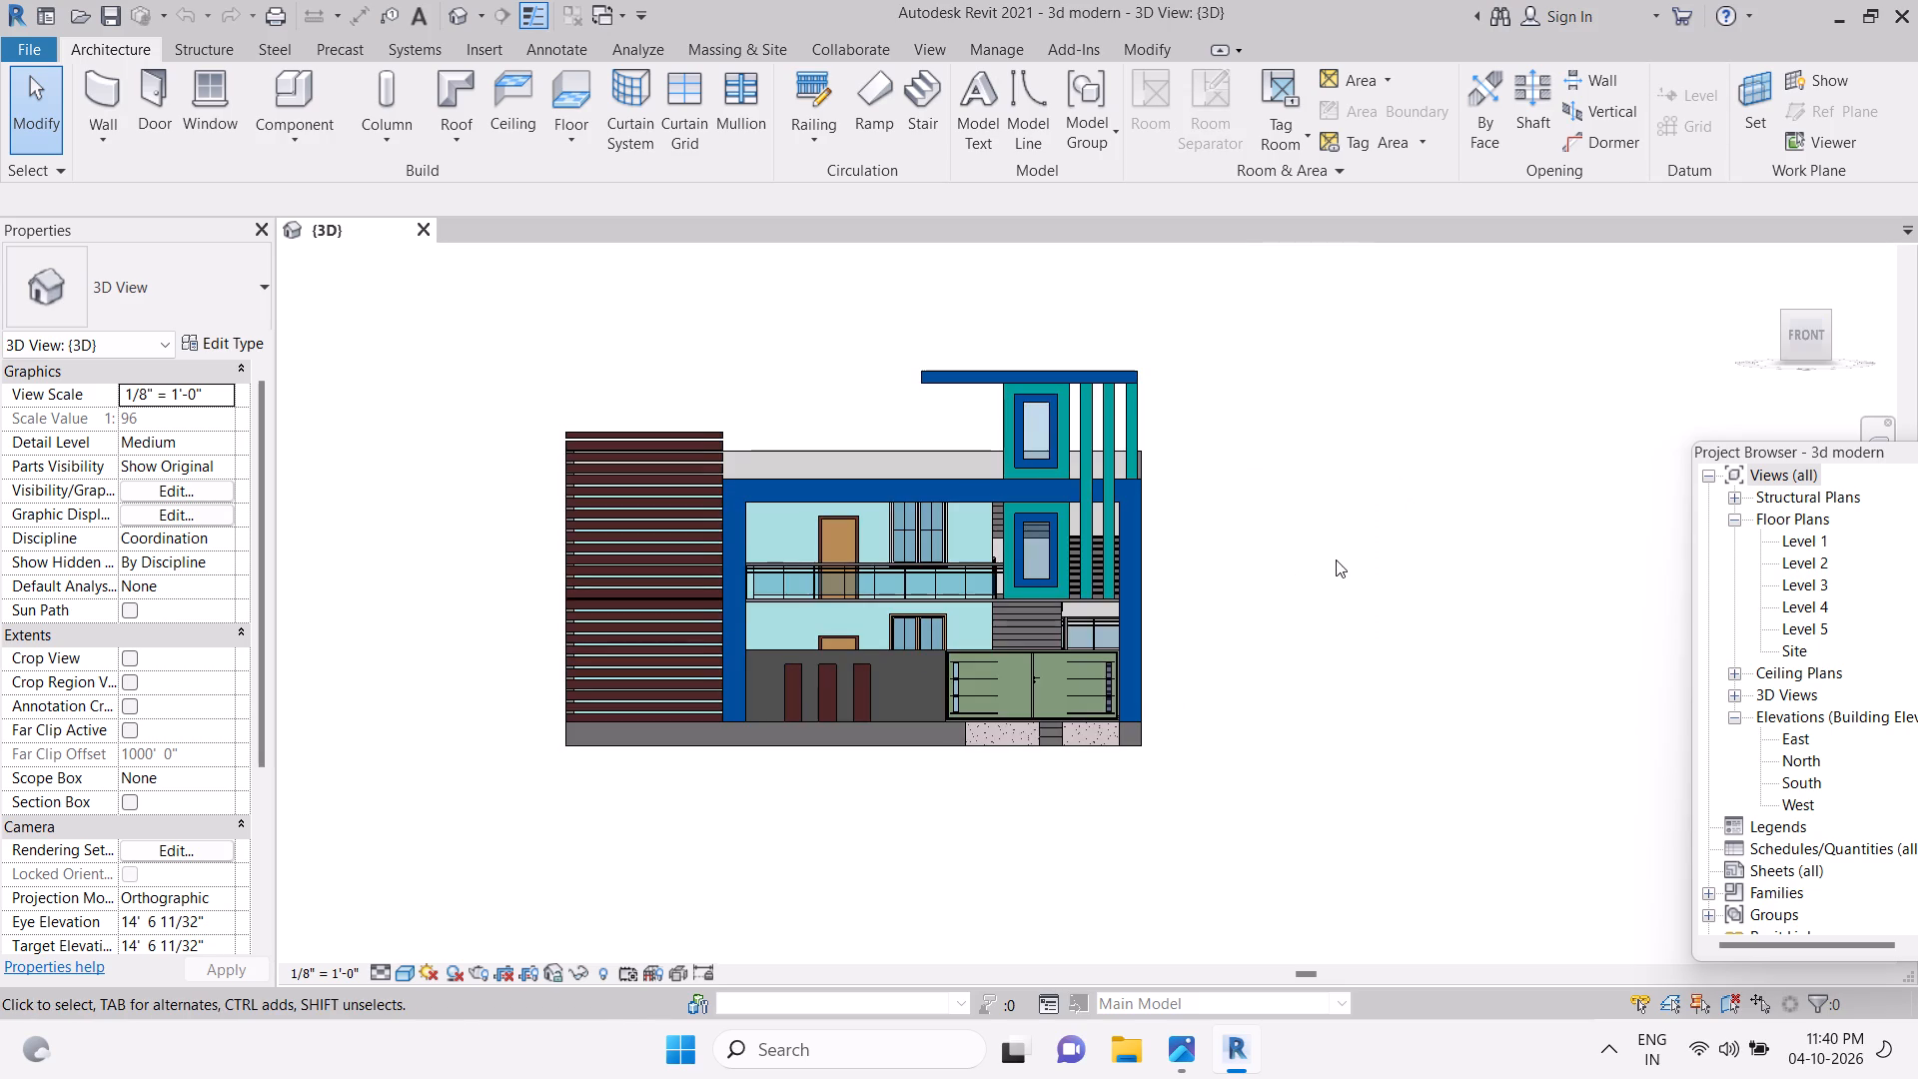
pyautogui.moveTo(1336, 559); pyautogui.dragTo(1359, 565, button='middle')
# Open the South building elevation view.
pyautogui.doubleClick(1804, 799)
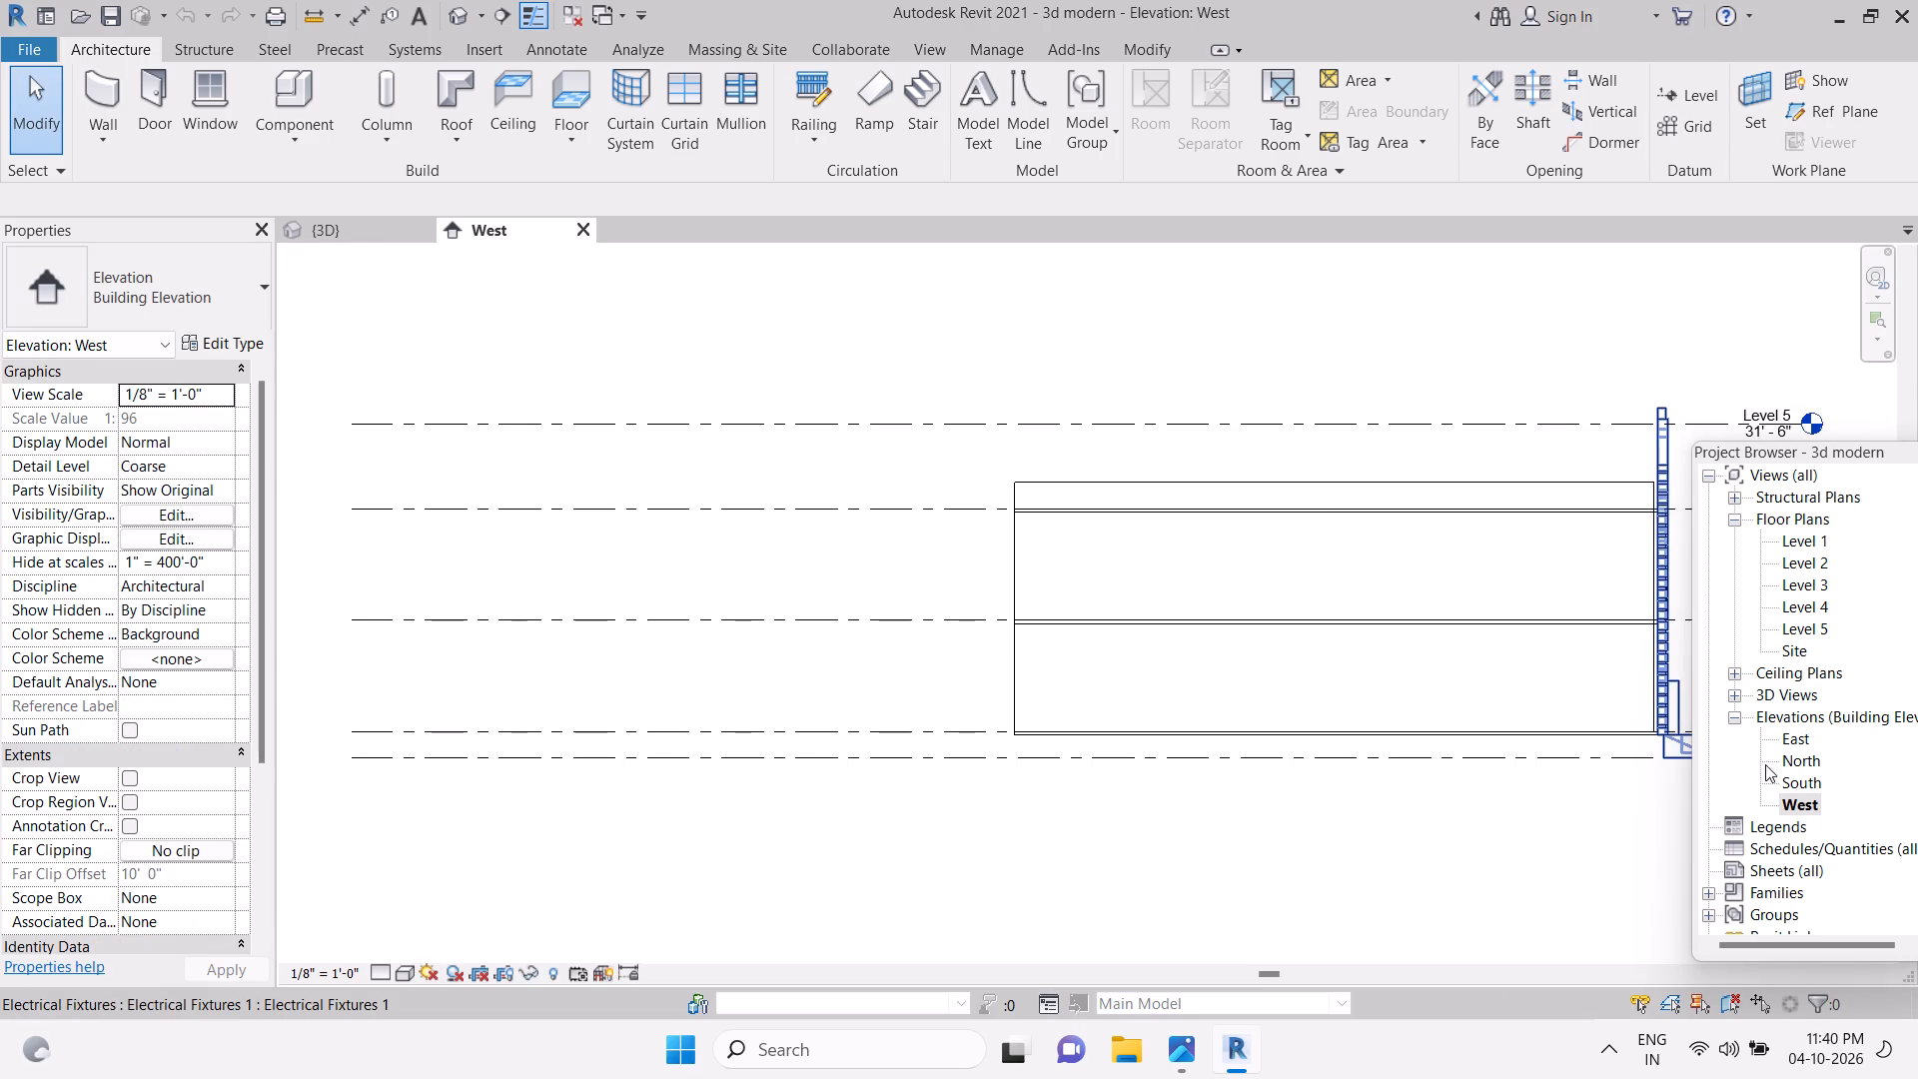
pyautogui.doubleClick(1786, 786)
pyautogui.doubleClick(1786, 786)
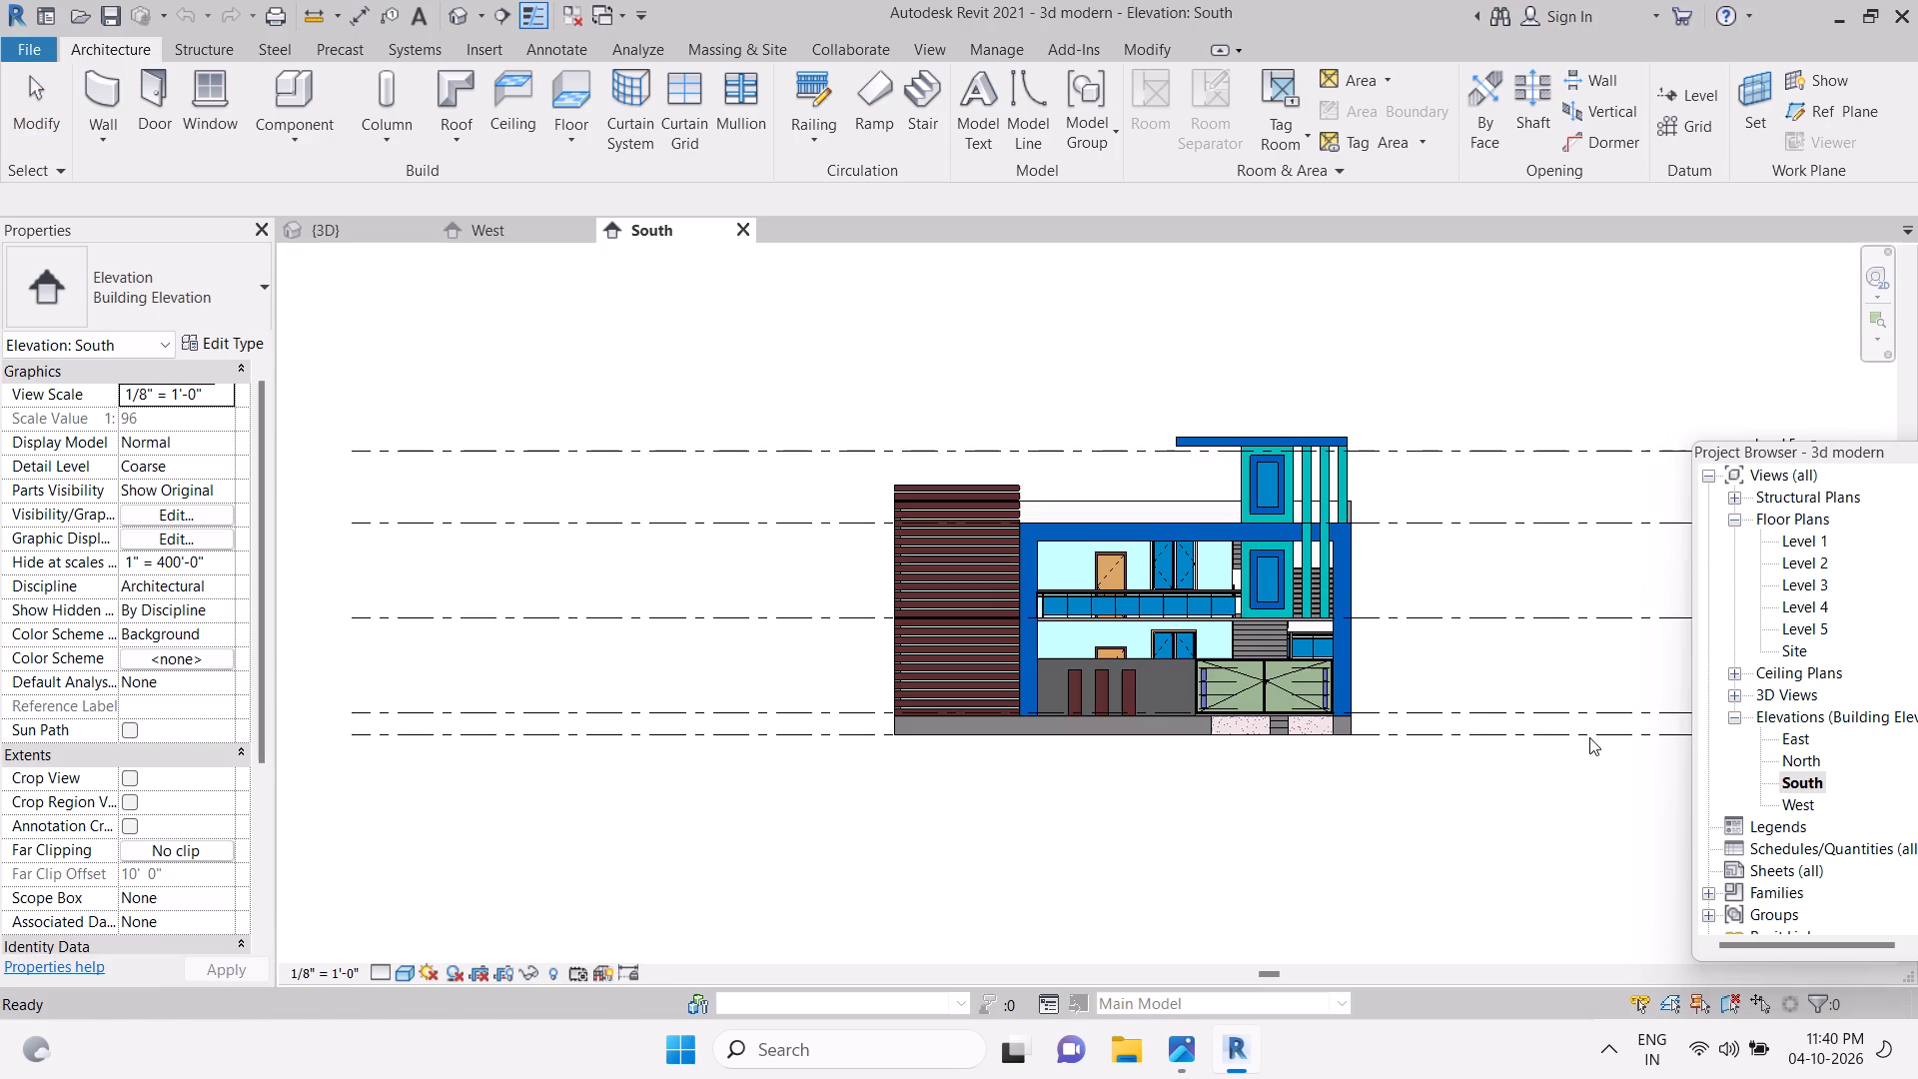
# Hide the Levels annotation category in the South elevation's Visibility/Graphic Overrides.
pyautogui.scroll(5, 1313, 672)
pyautogui.moveTo(1363, 679); pyautogui.dragTo(1283, 709, button='middle')
pyautogui.write('vv')
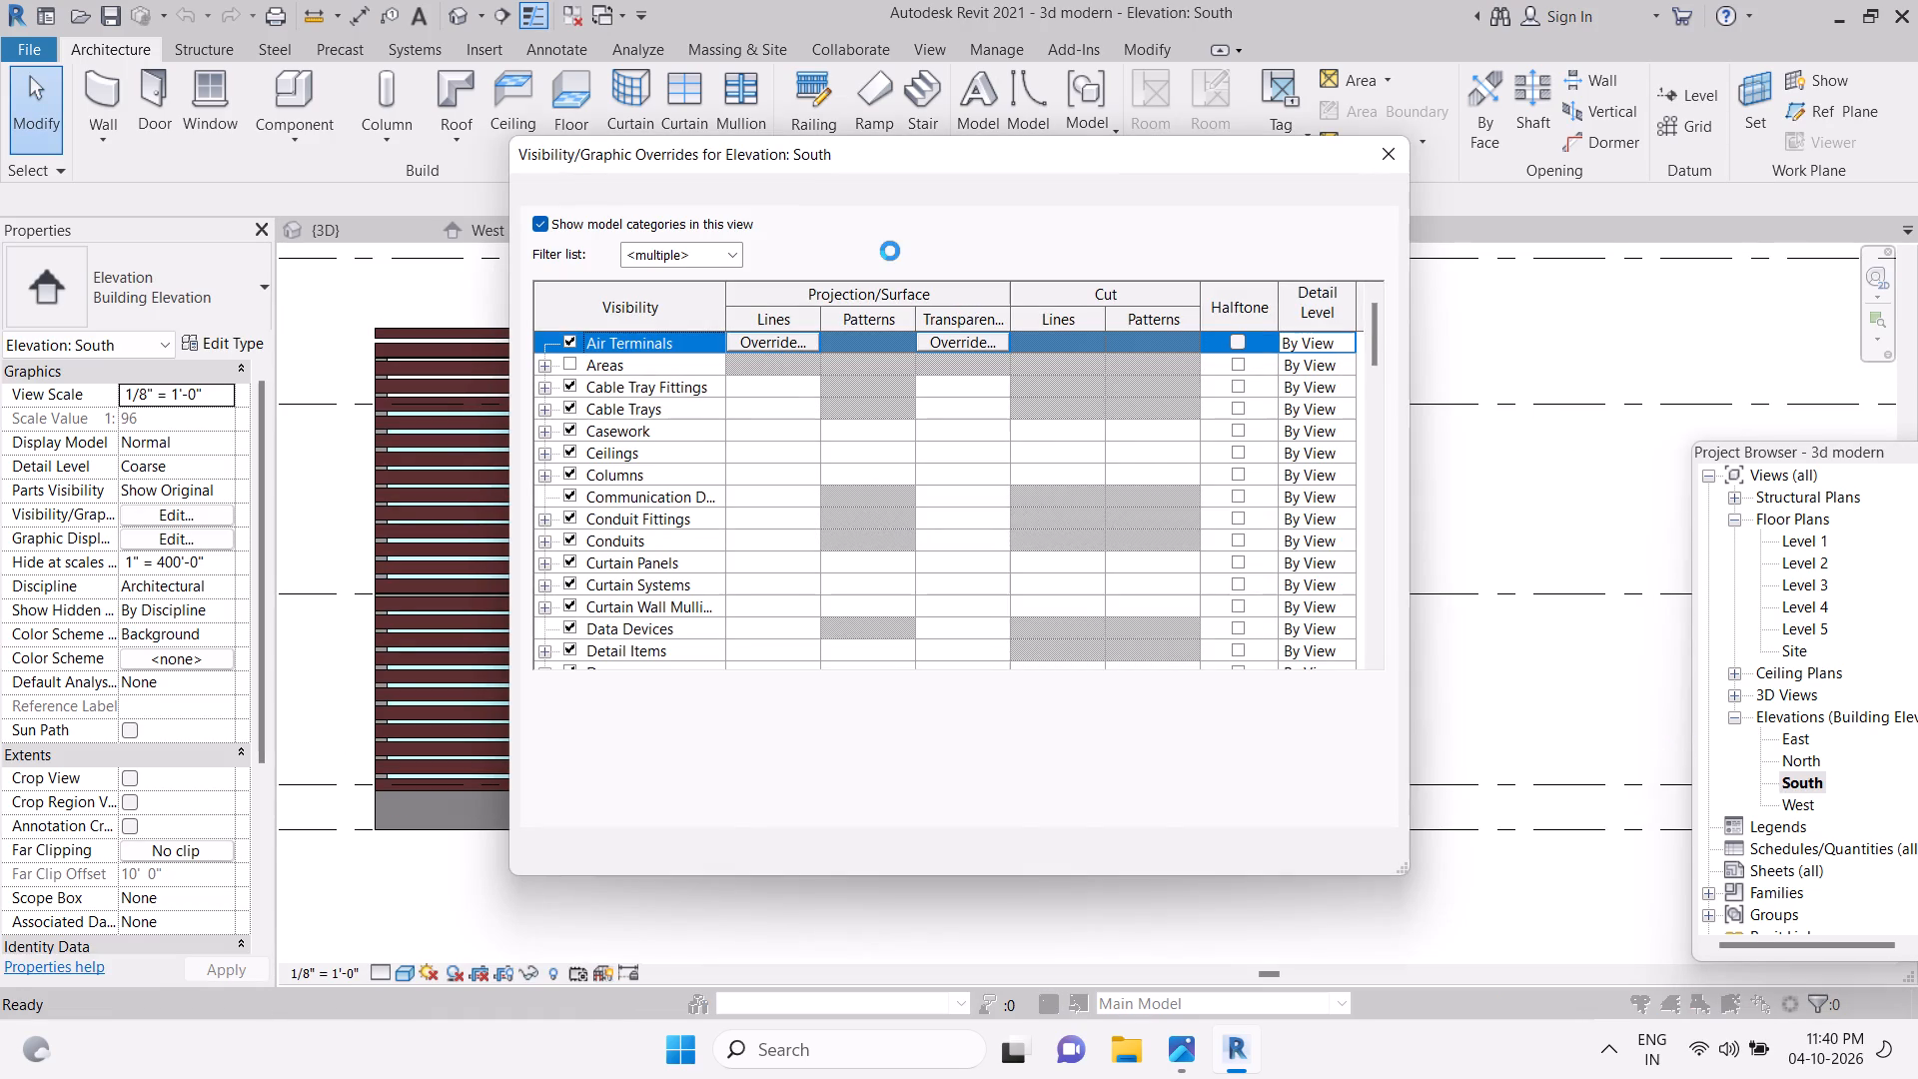
pyautogui.click(669, 191)
pyautogui.press('l')
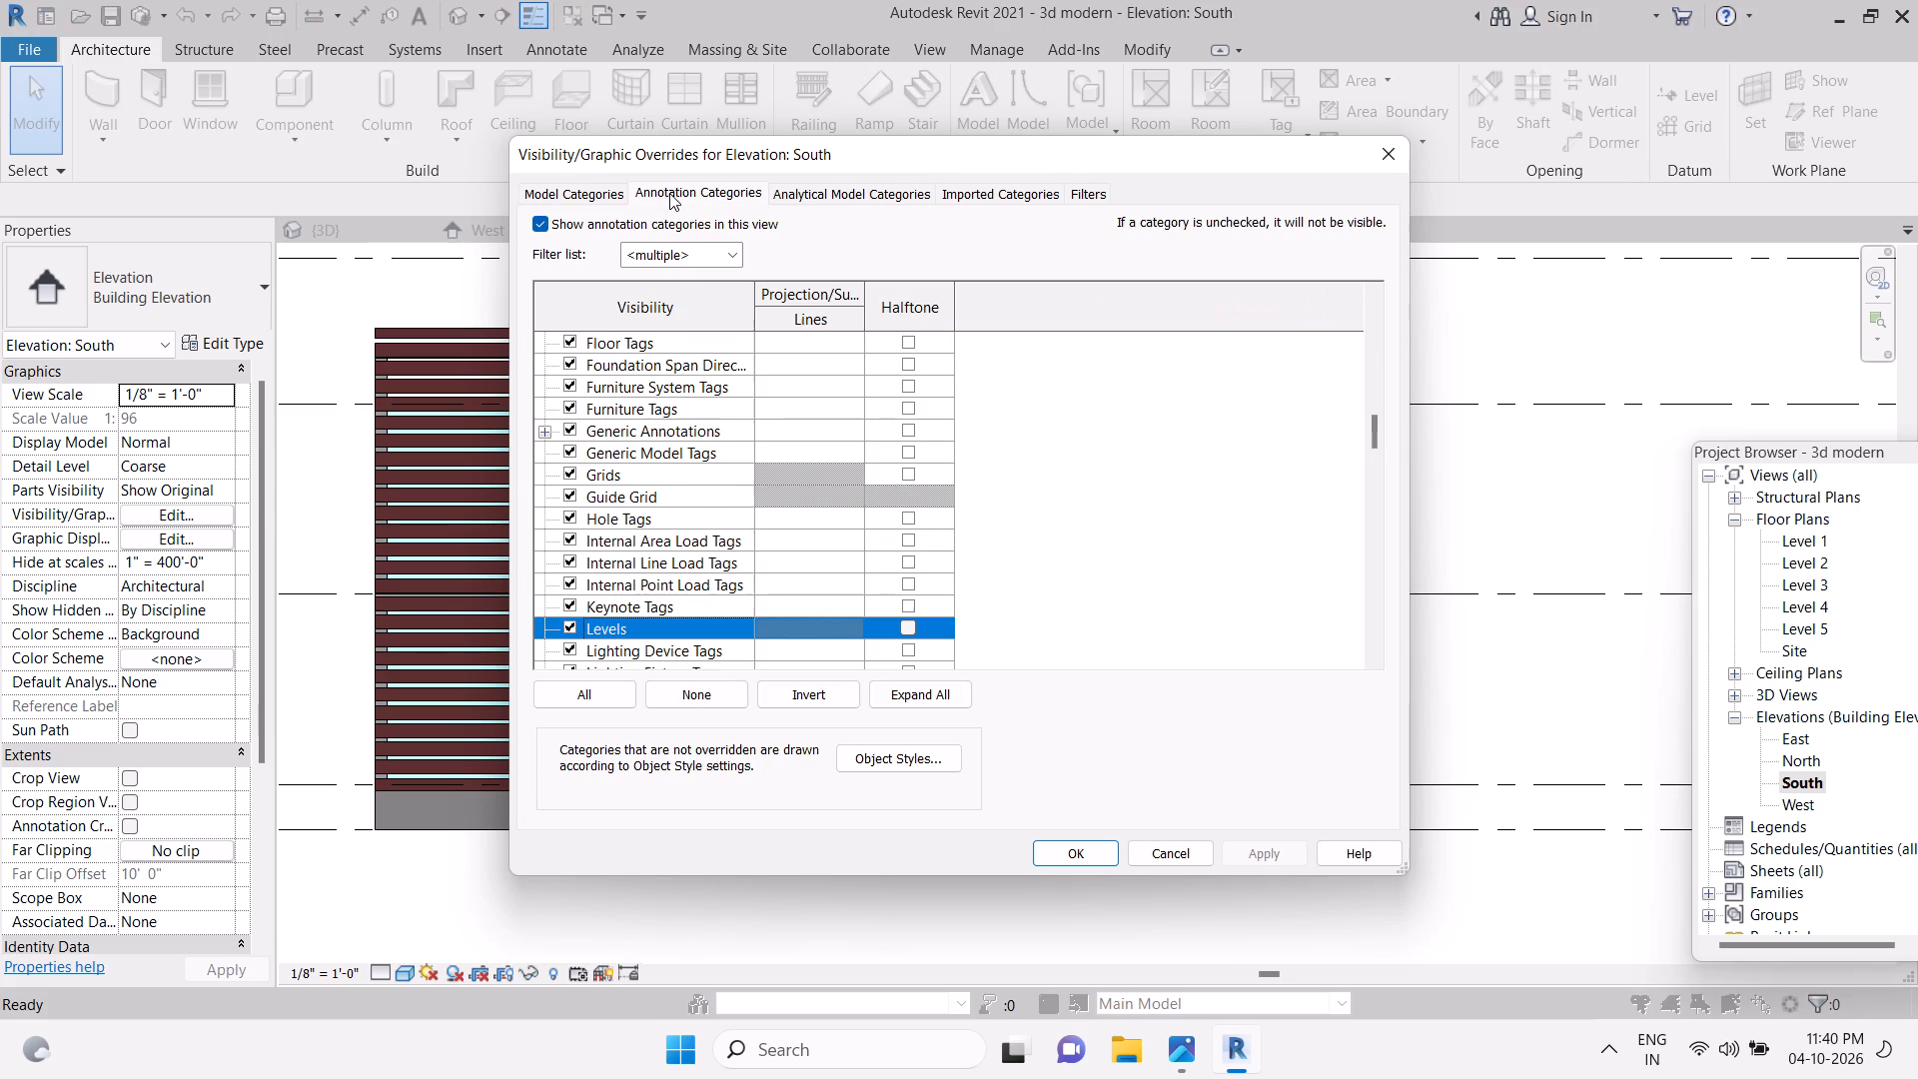
pyautogui.write('ev')
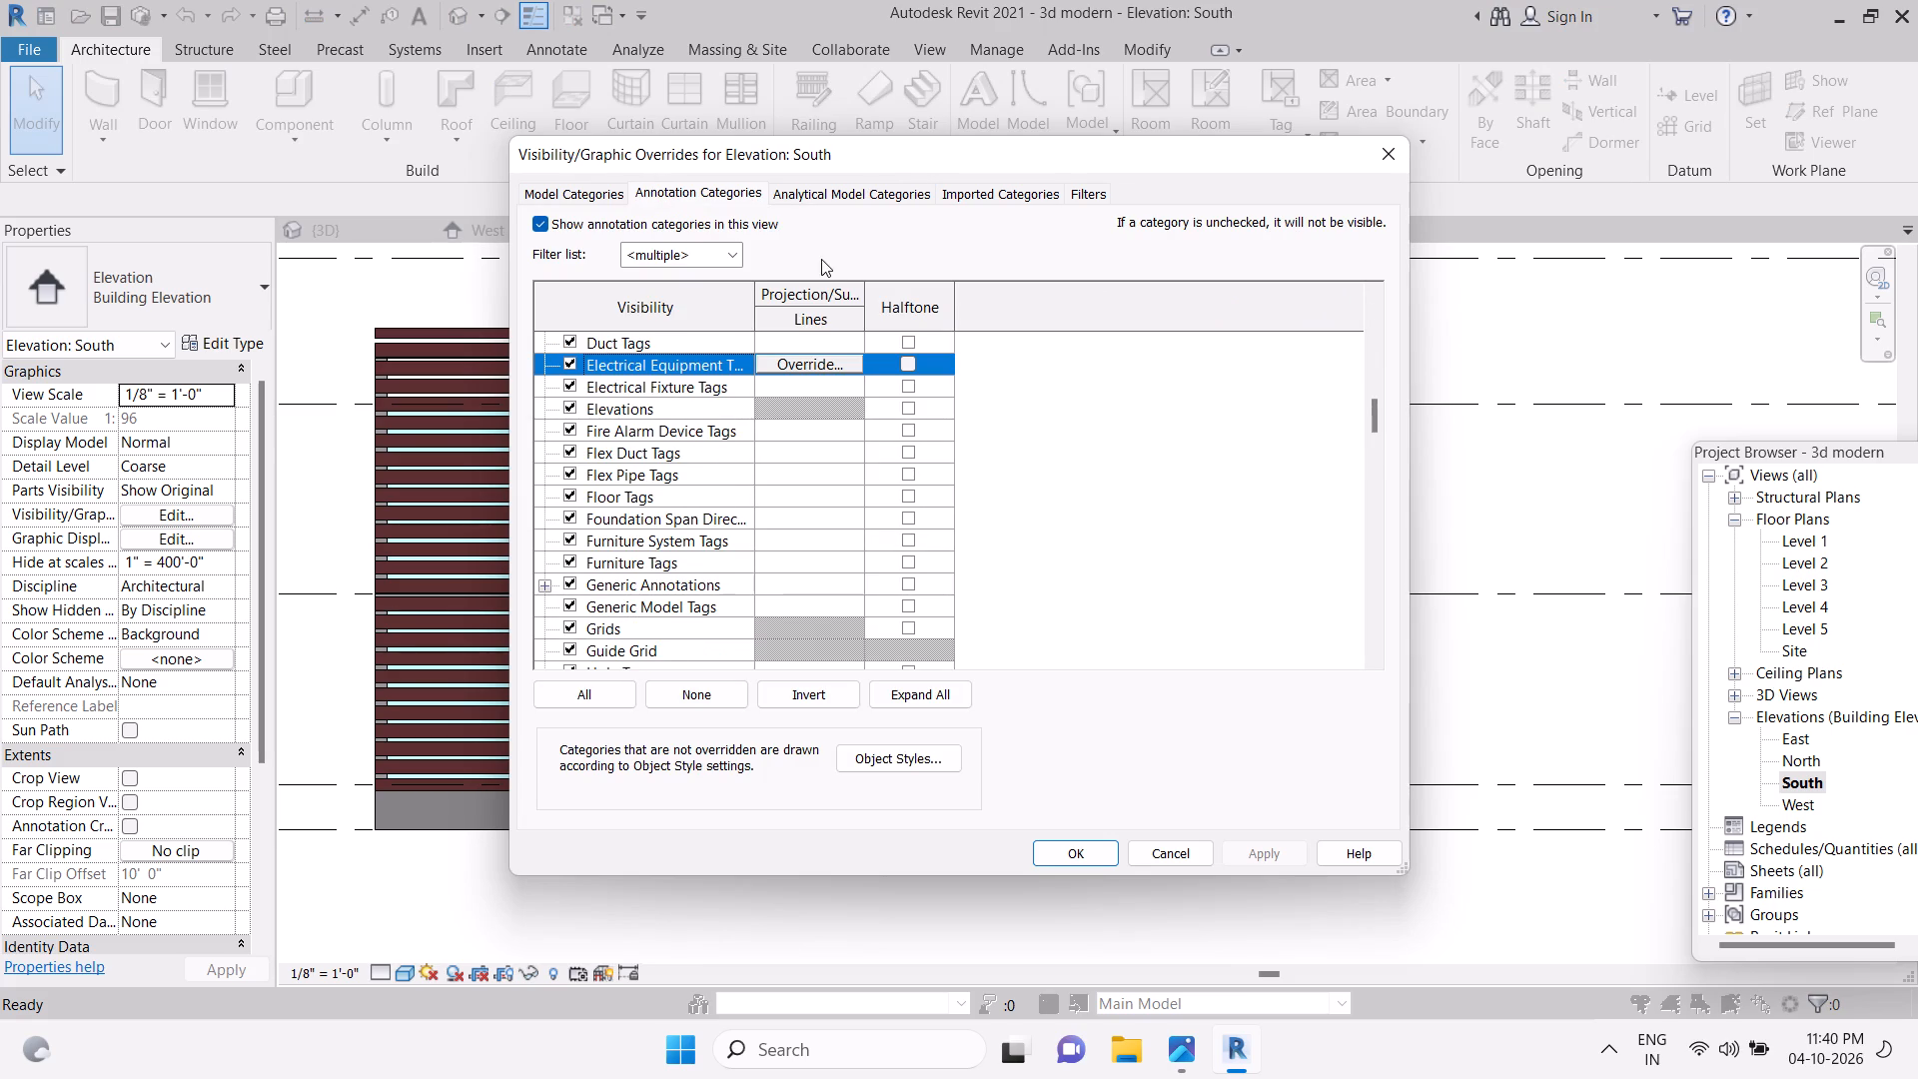
pyautogui.scroll(-5, 669, 543)
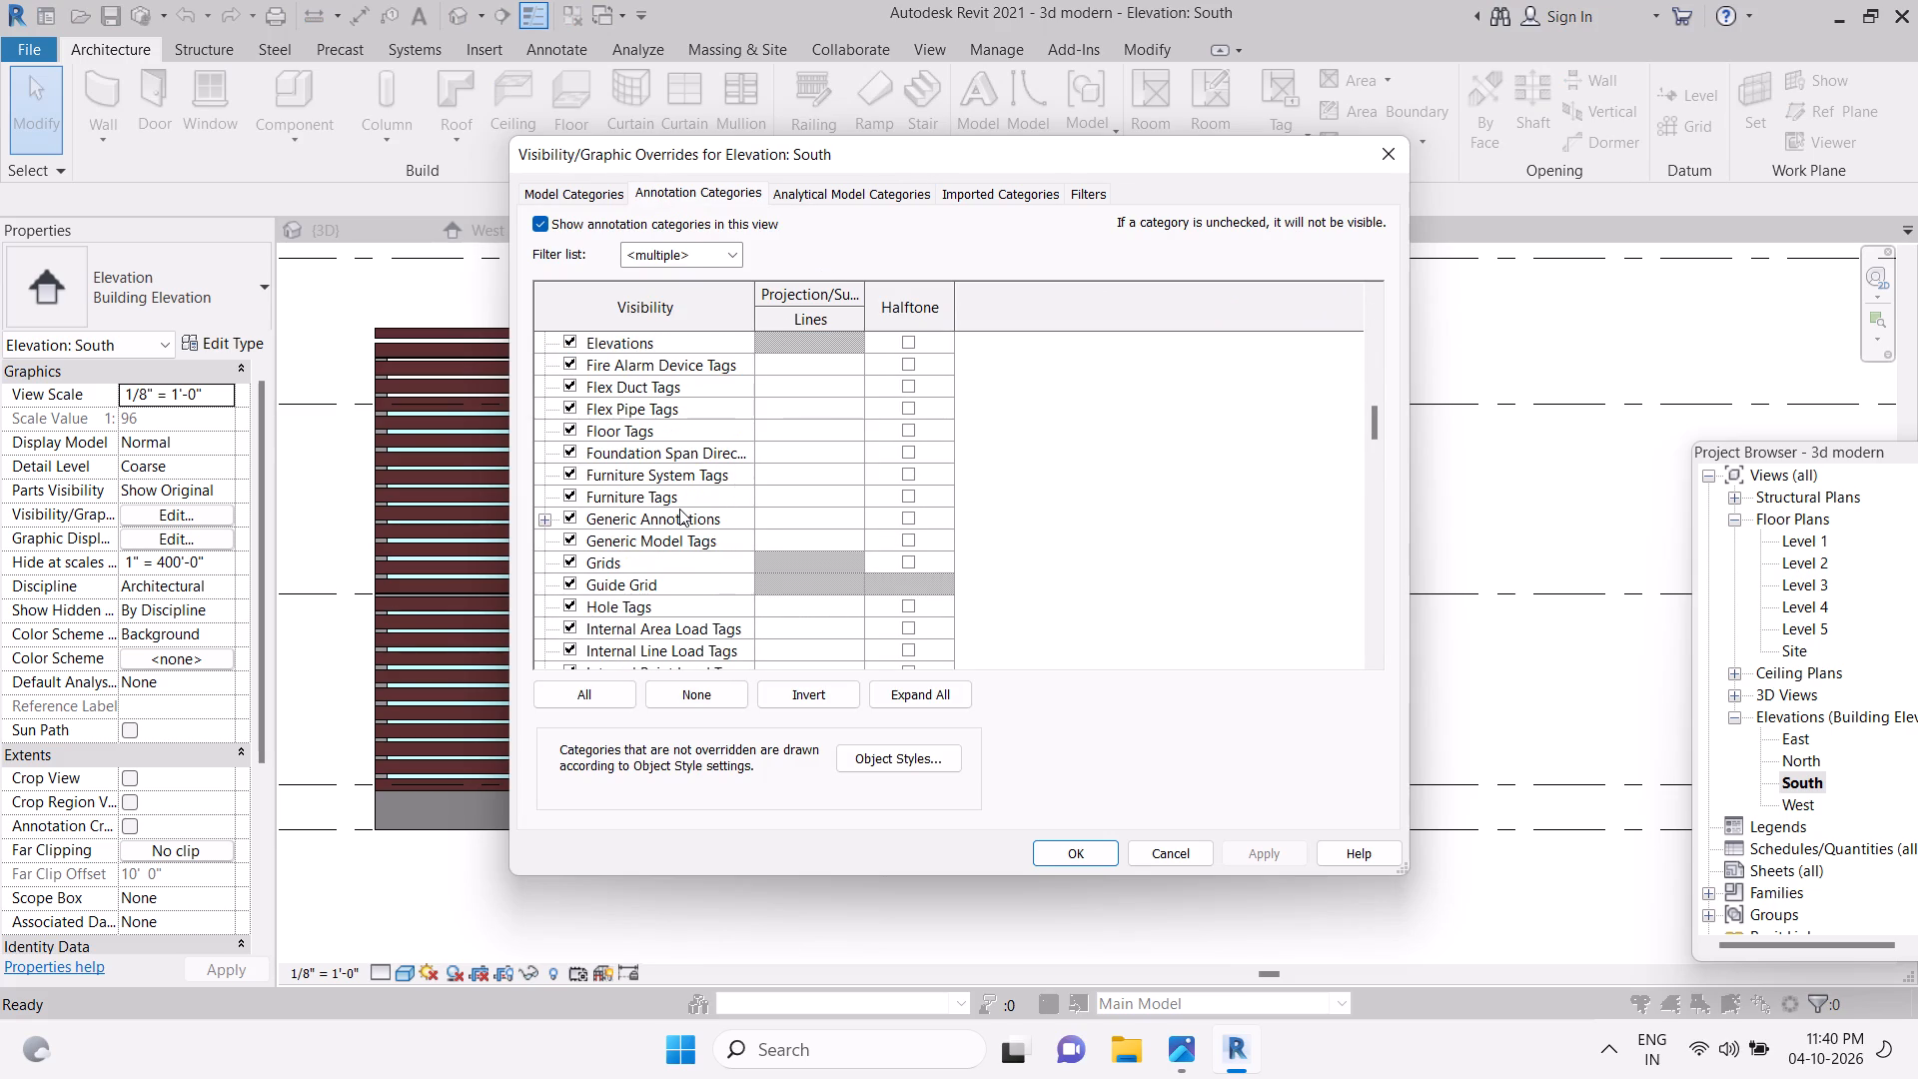
pyautogui.scroll(-7, 679, 509)
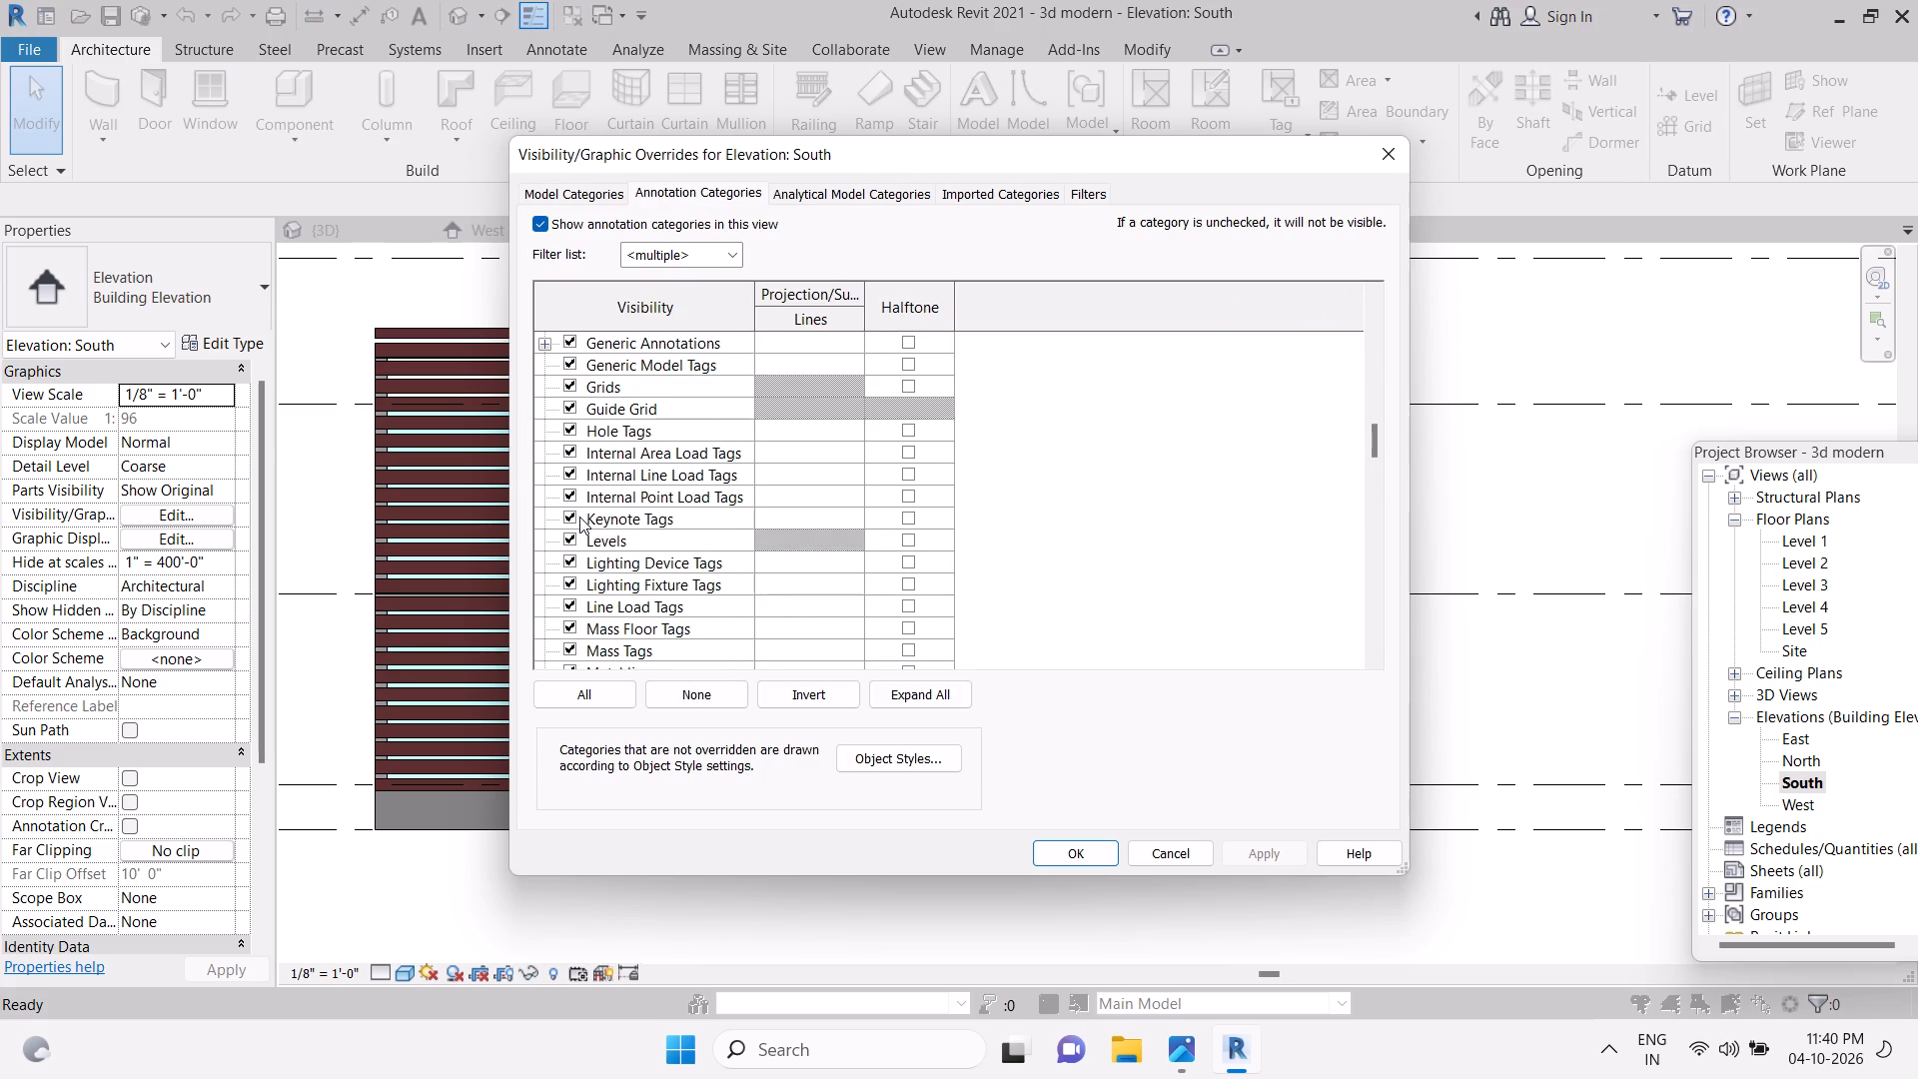
pyautogui.click(571, 515)
pyautogui.click(1055, 847)
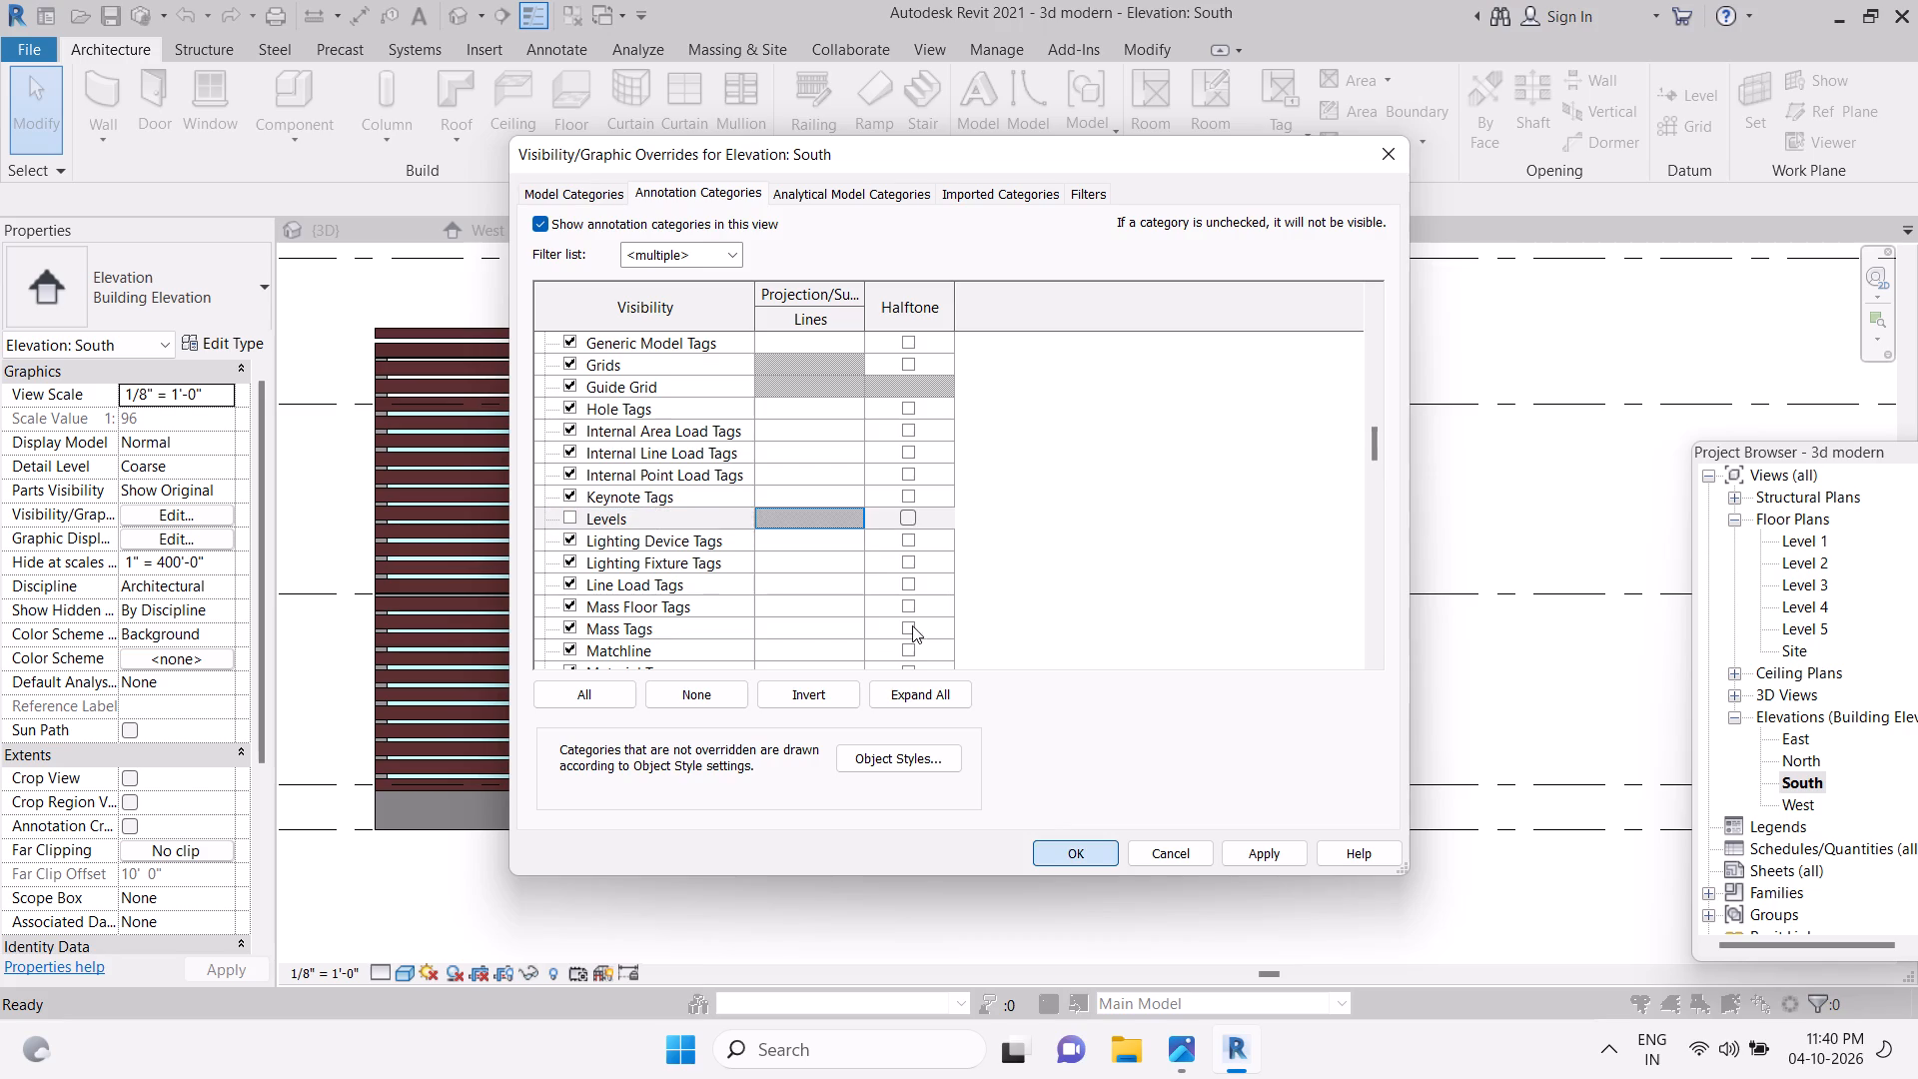
# Capture a screen snip of the complete South facade with blank space around it.
pyautogui.scroll(-3, 1042, 589)
pyautogui.moveTo(1036, 585); pyautogui.dragTo(1096, 586, button='middle')
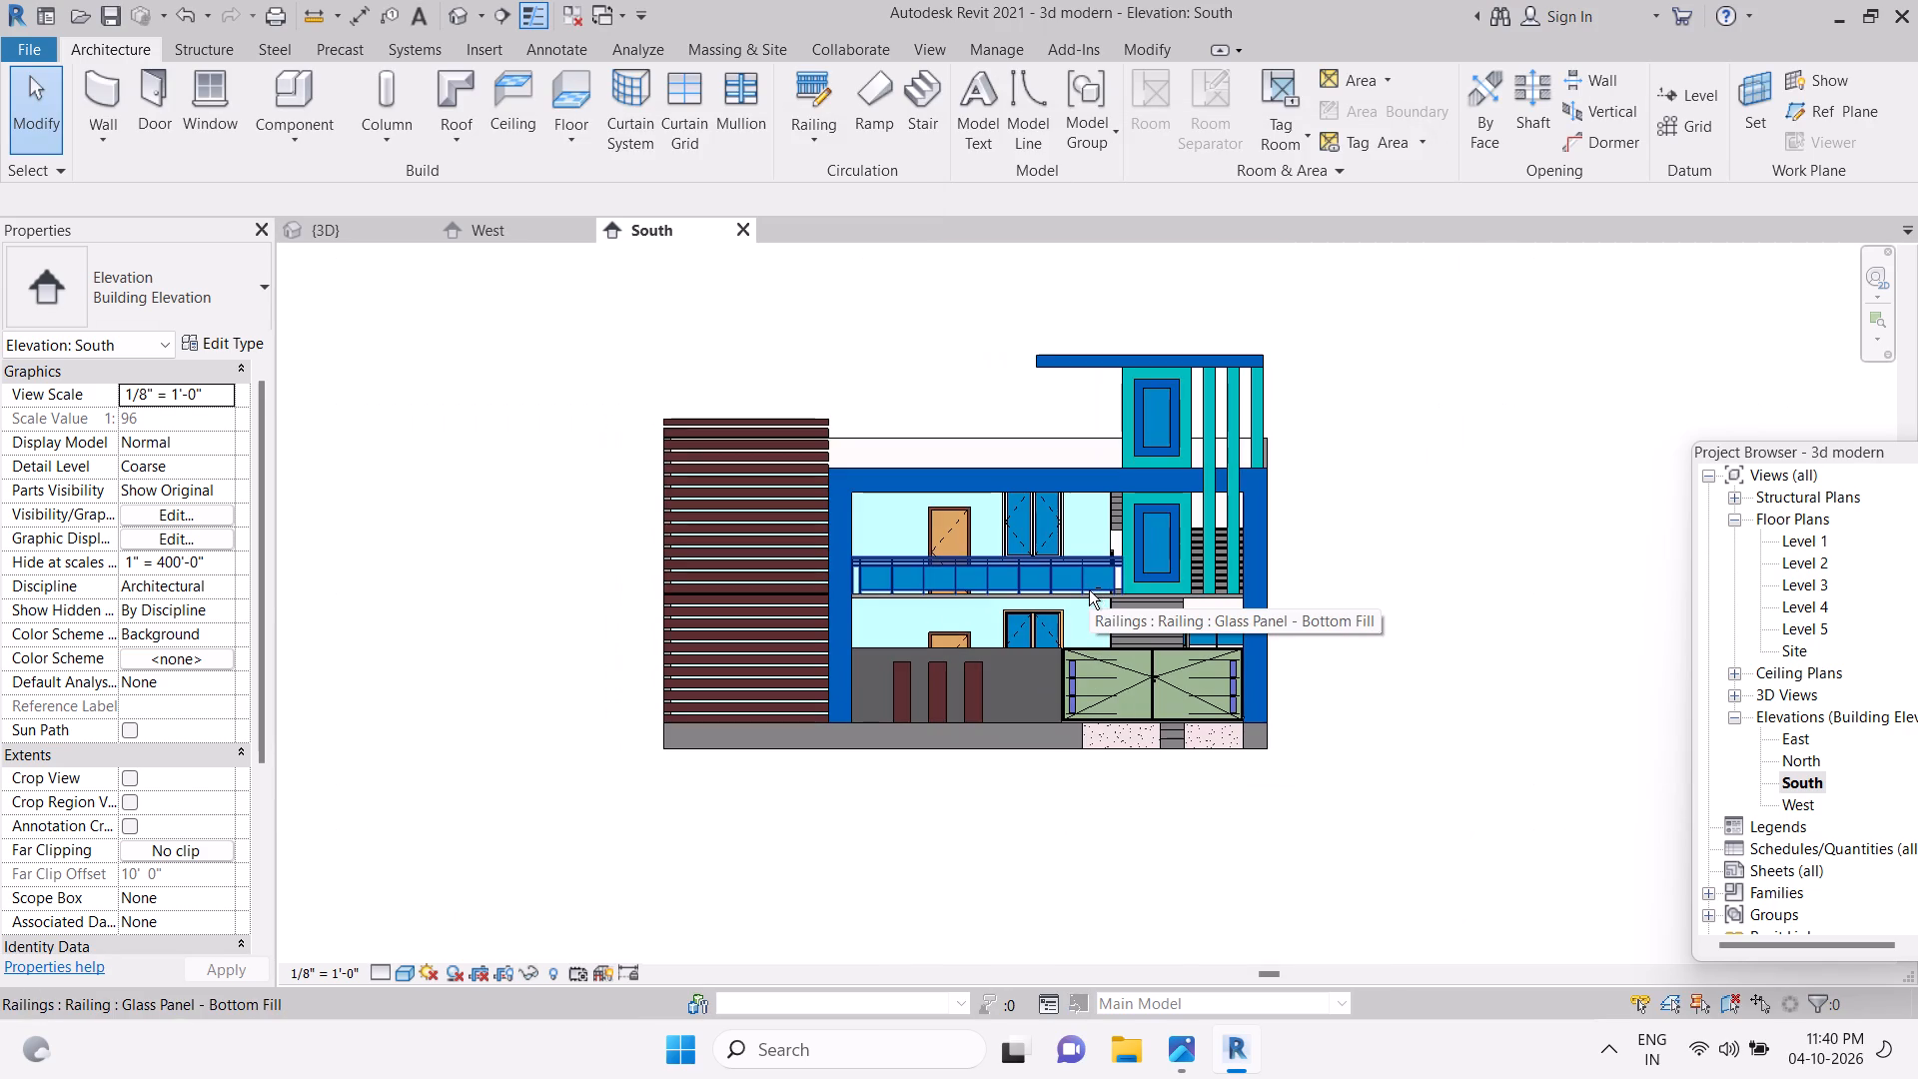
pyautogui.hotkey('shift', 's')
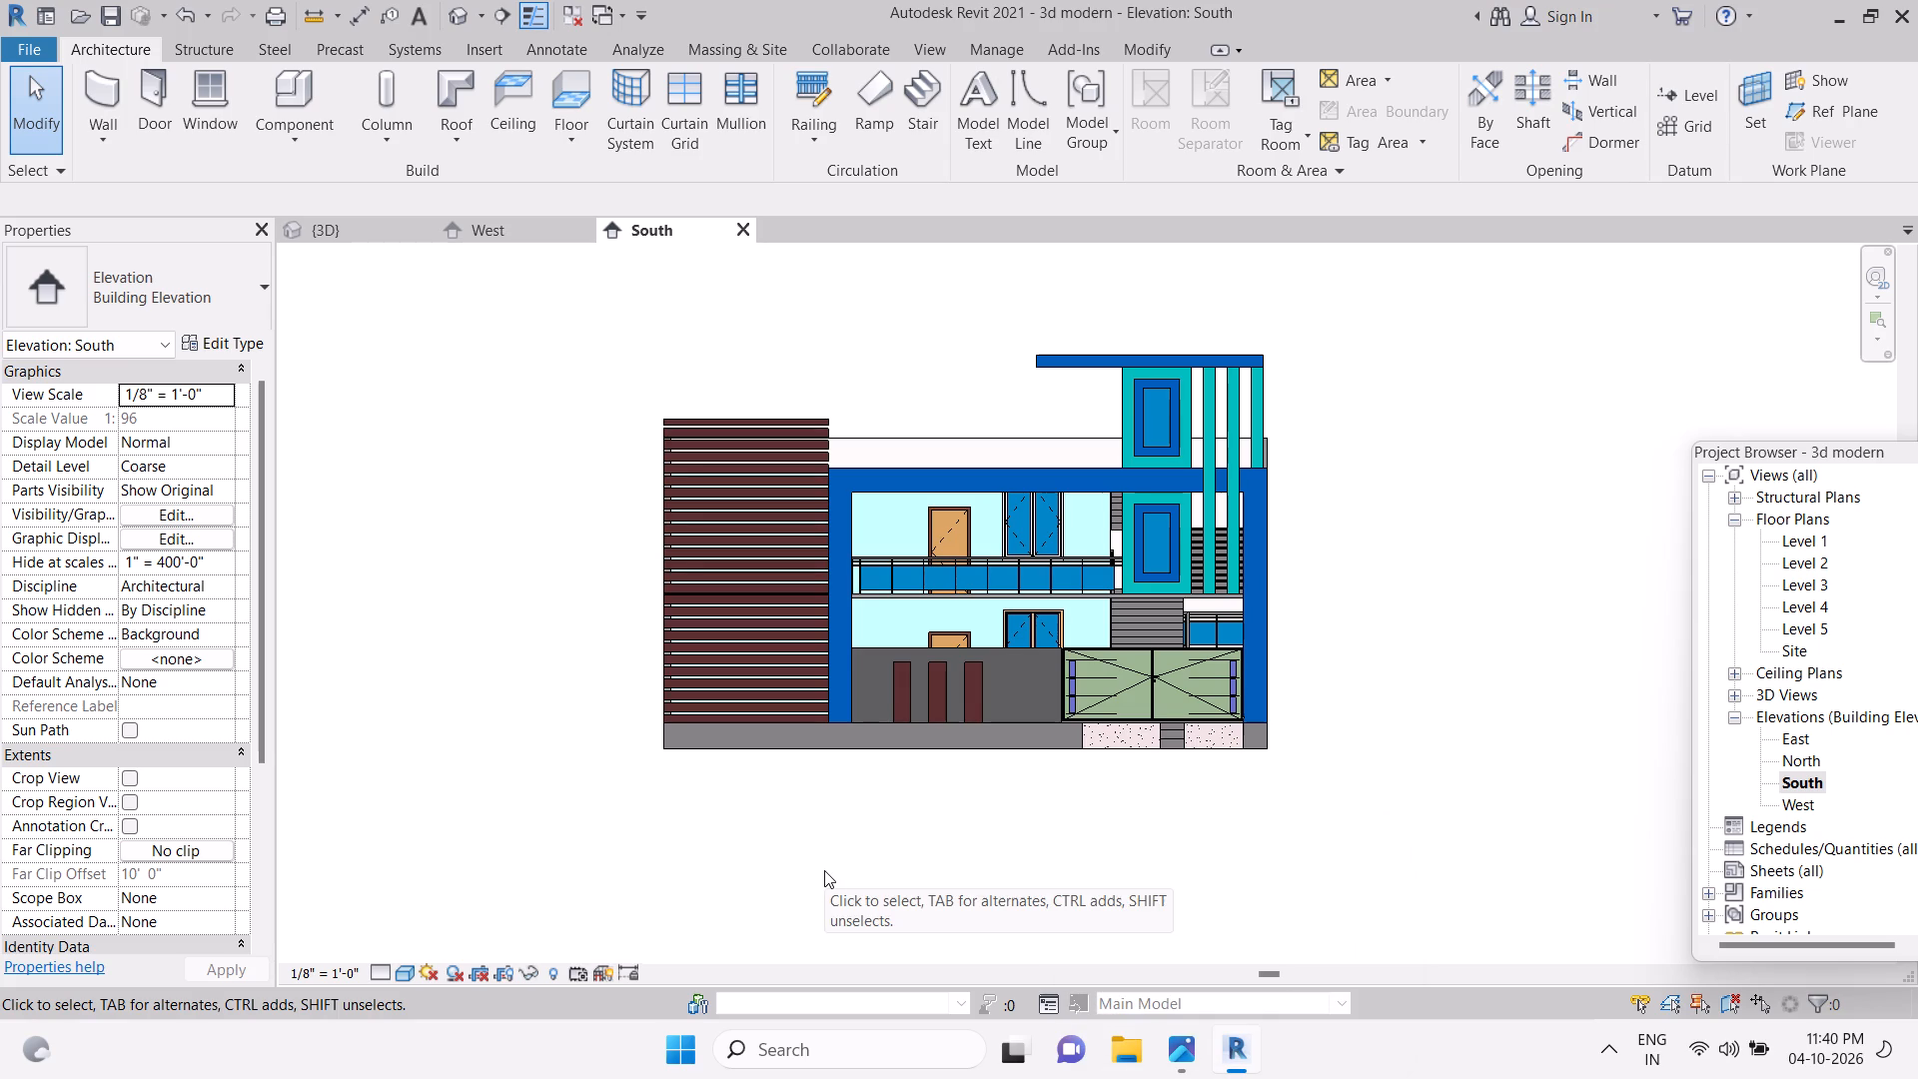
pyautogui.click(589, 306)
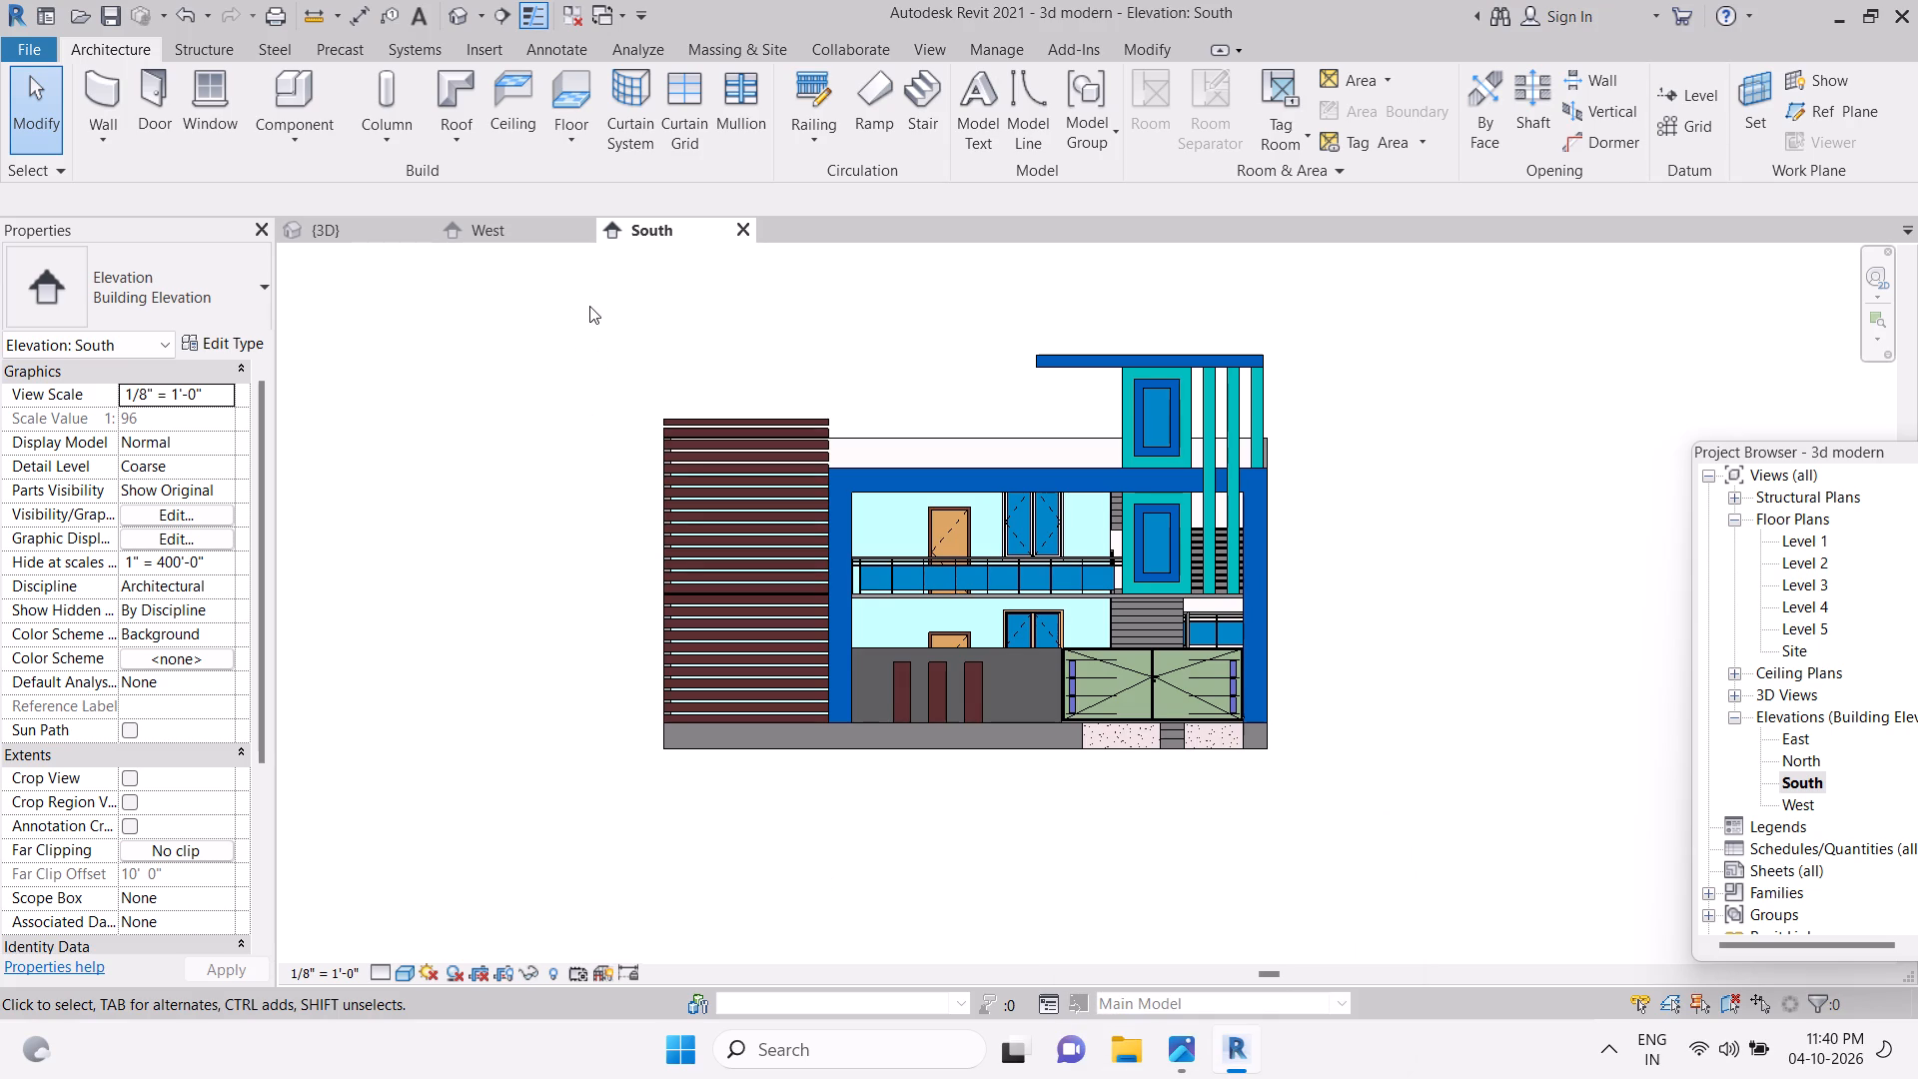
pyautogui.press('Escape')
pyautogui.press('Escape')
pyautogui.press('Escape')
pyautogui.press('shift+super+s')
pyautogui.moveTo(584, 263); pyautogui.dragTo(1054, 485)
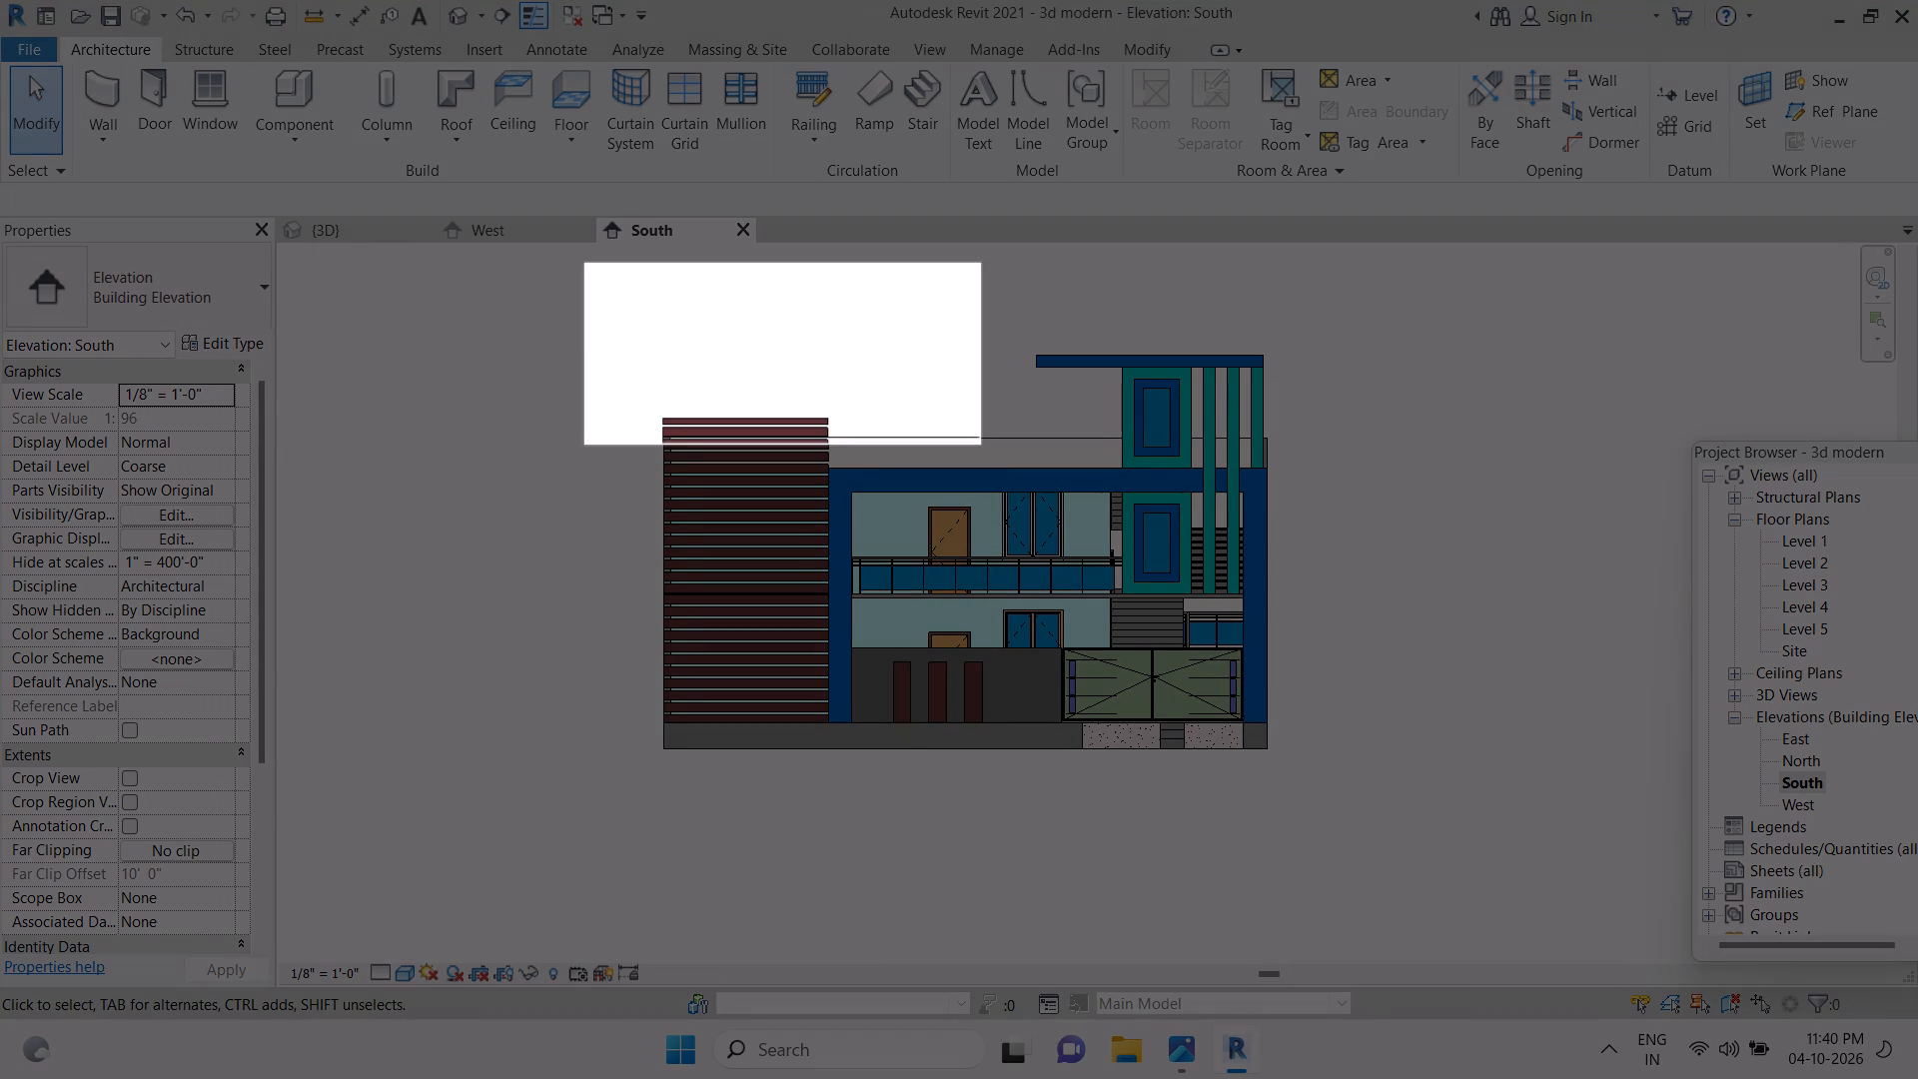
pyautogui.moveTo(1054, 485); pyautogui.dragTo(1370, 878)
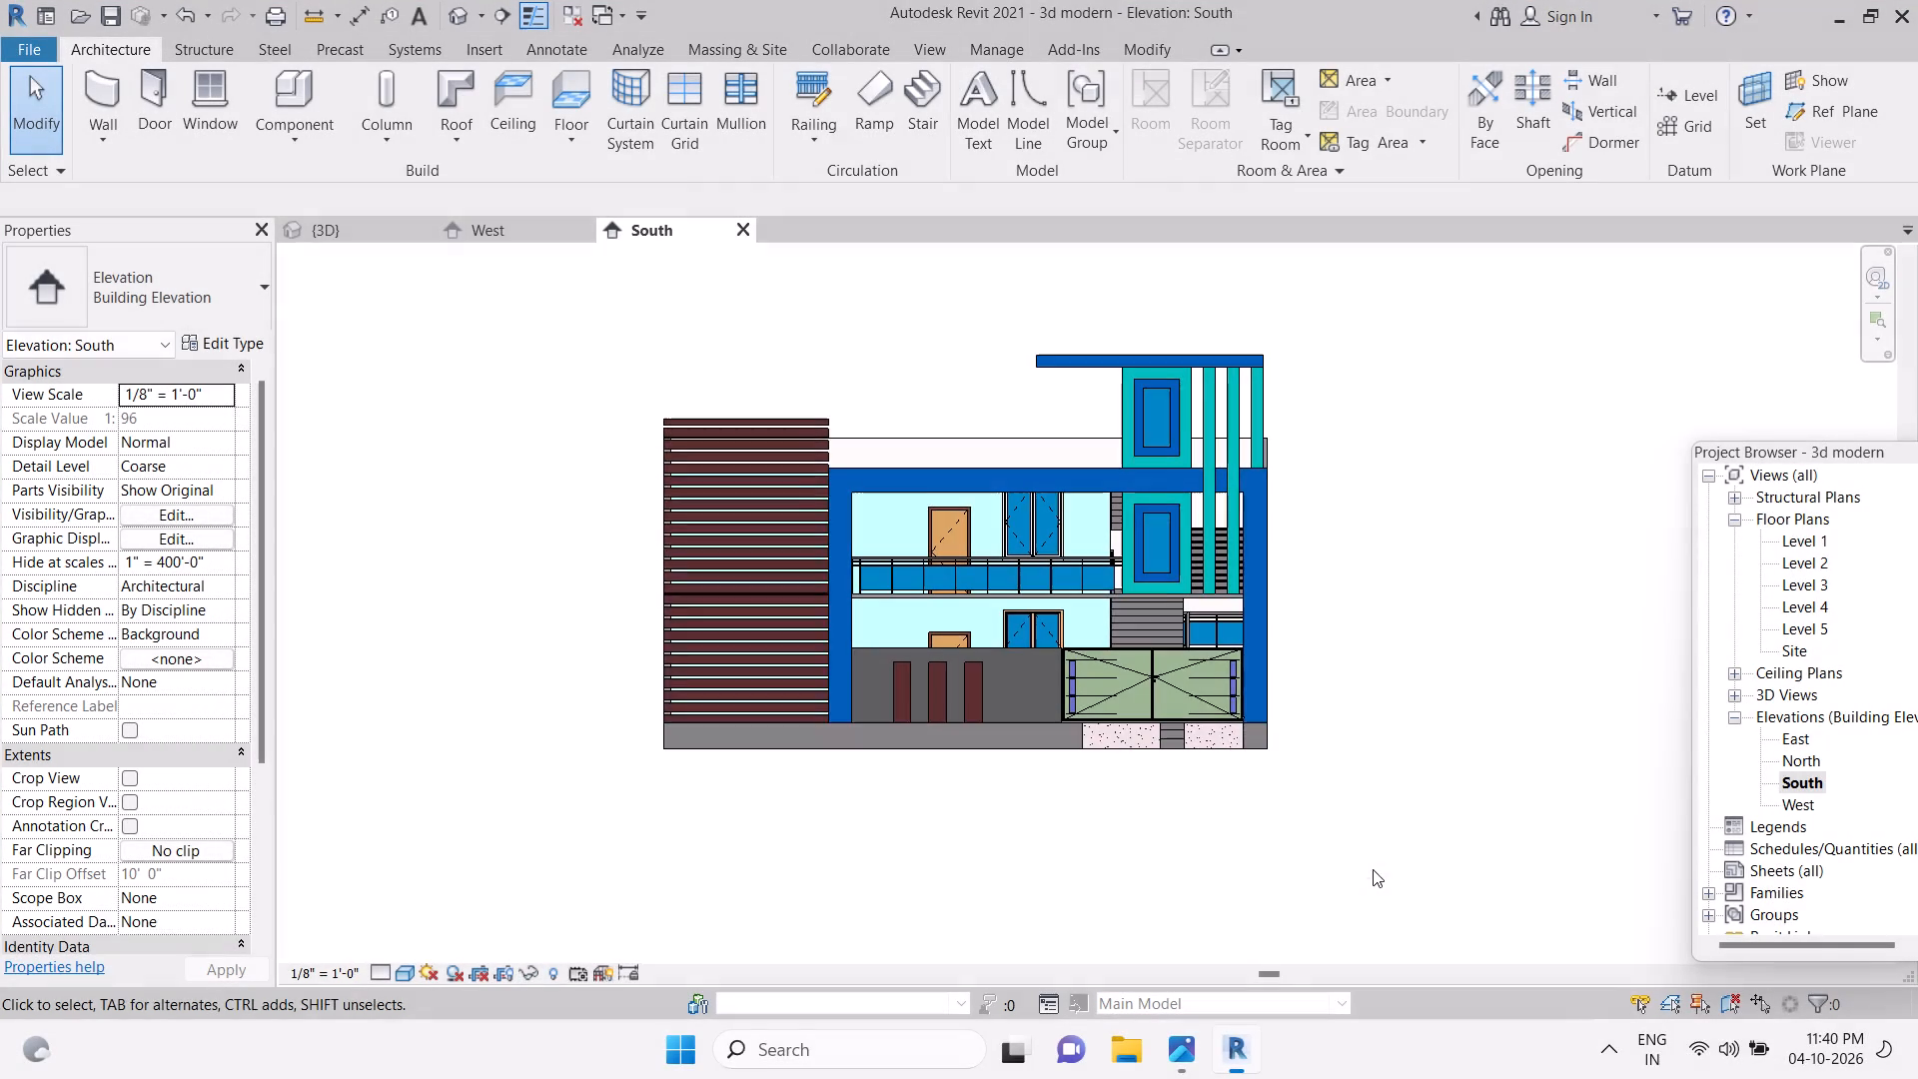
# Open the program's Graphics options and examine the available display settings, including the background choices for temporary dimension text.
pyautogui.click(37, 55)
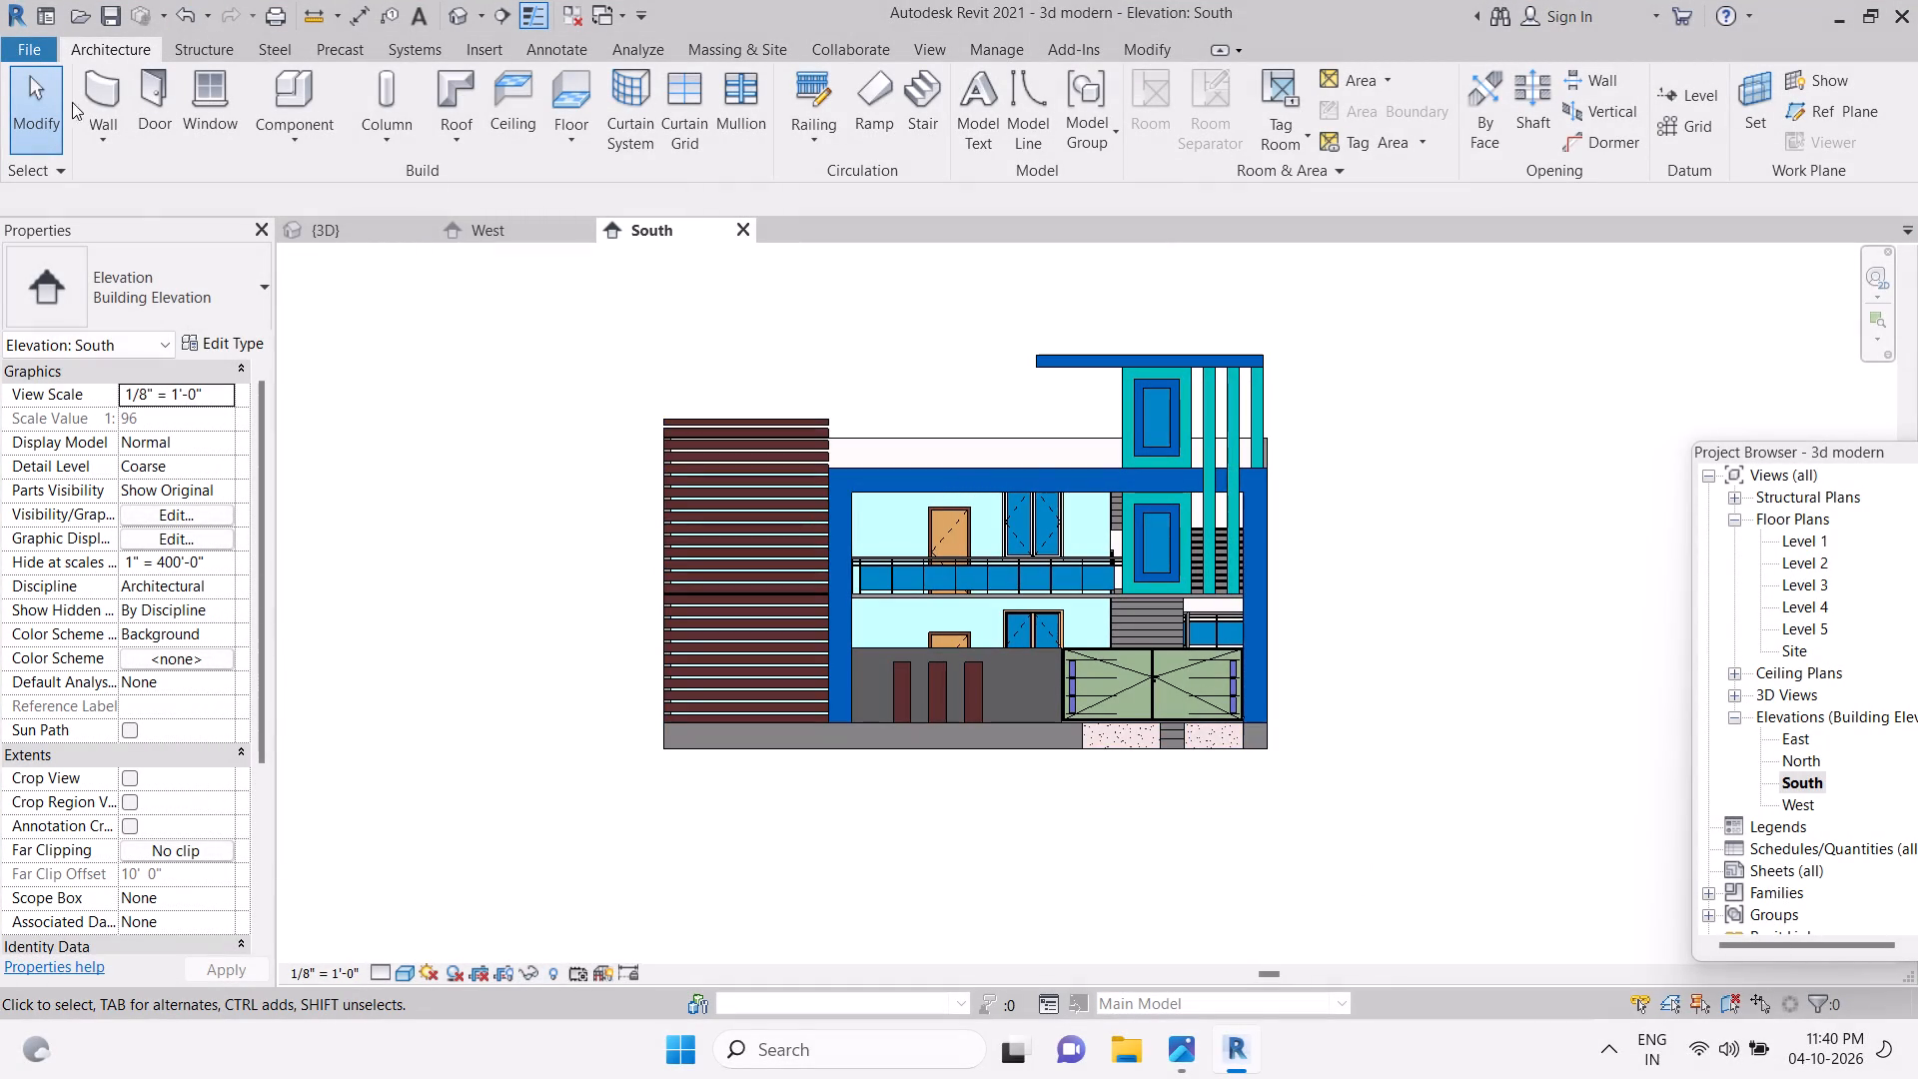
pyautogui.click(370, 669)
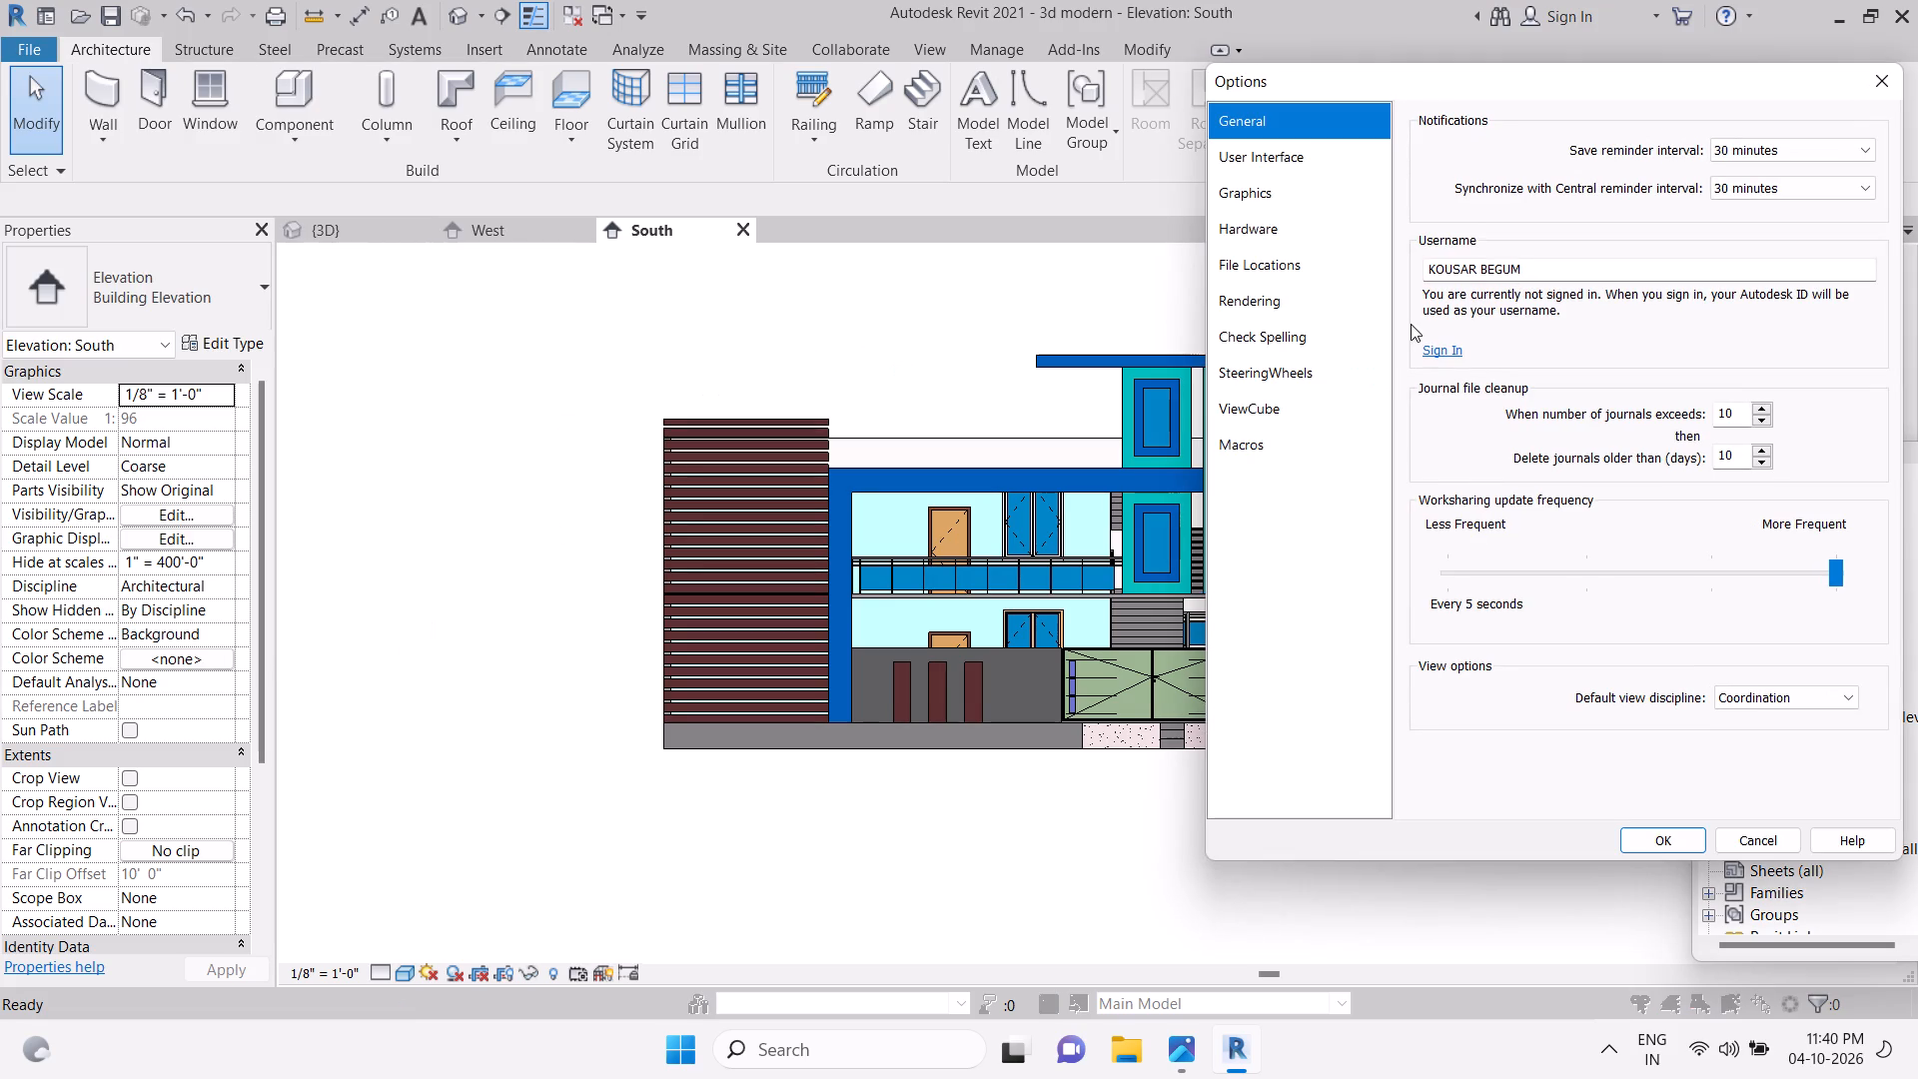
pyautogui.click(1336, 205)
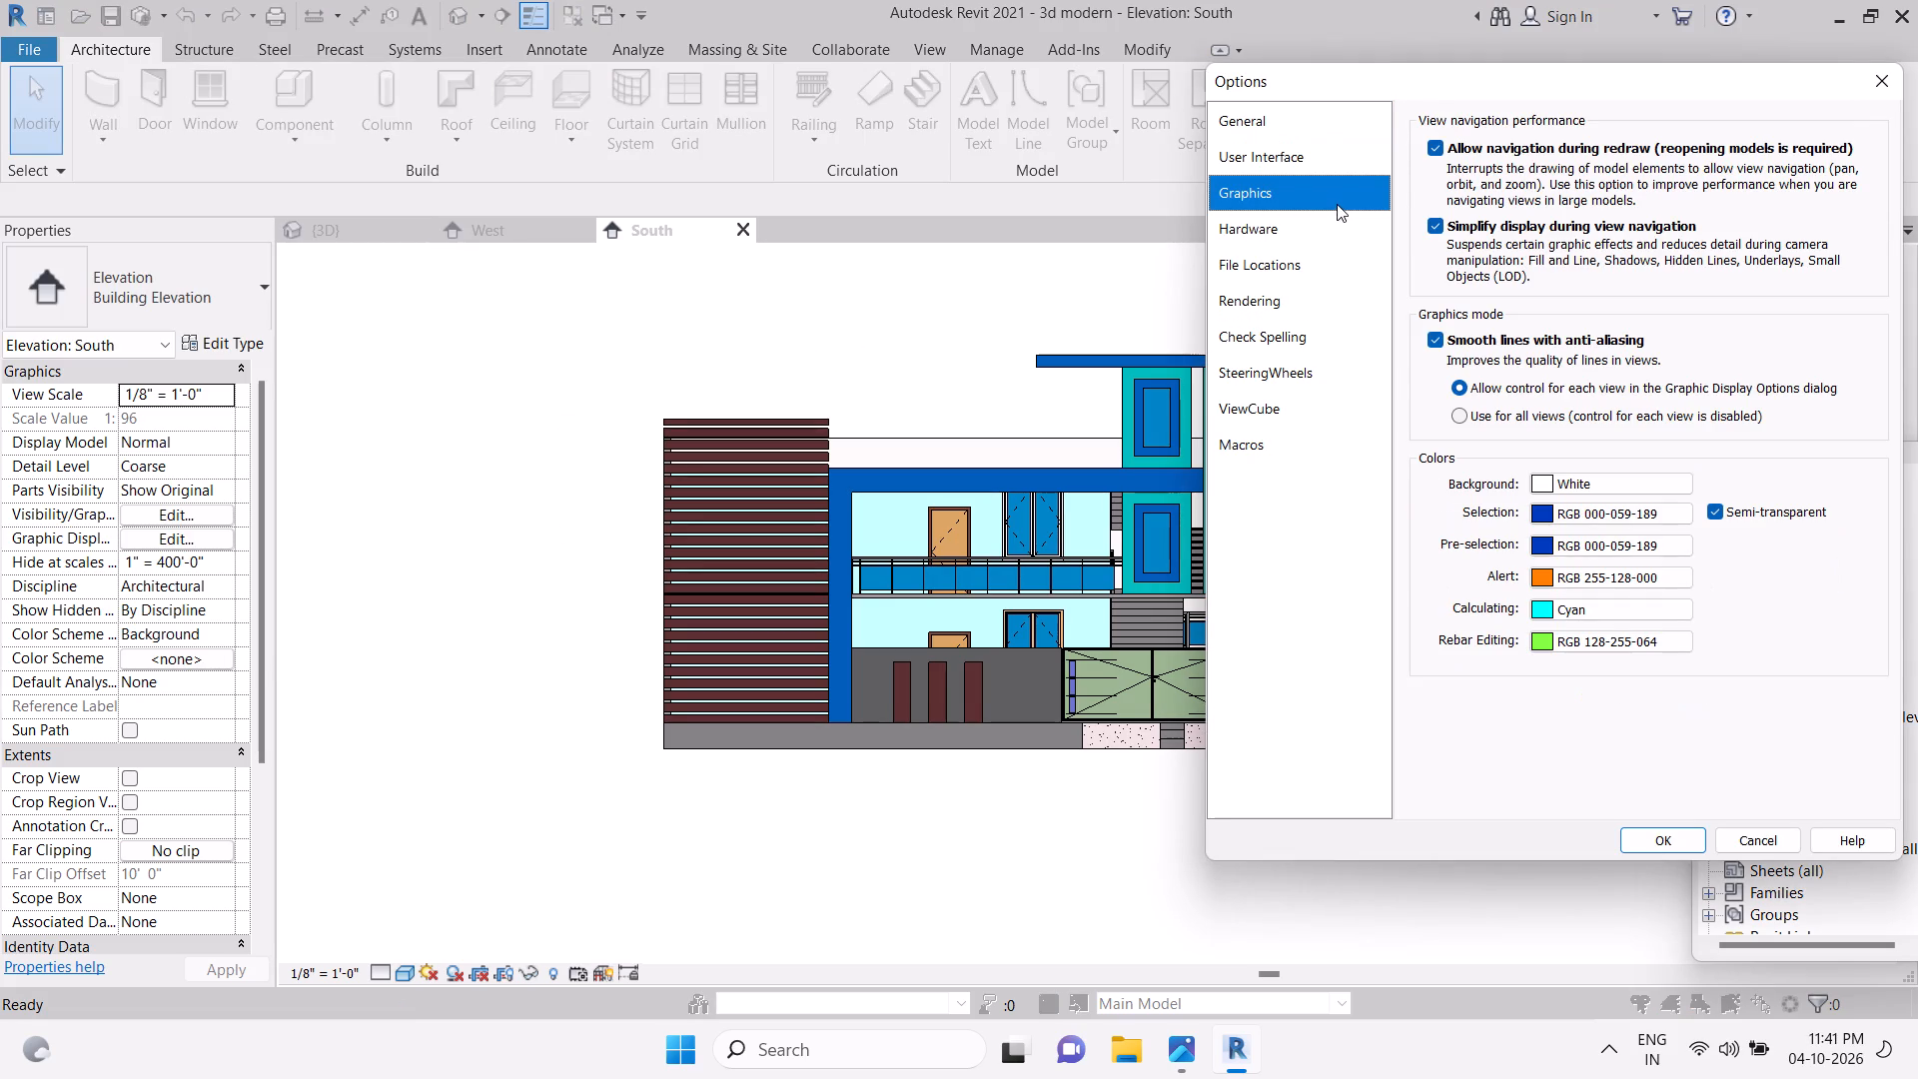
pyautogui.click(1665, 762)
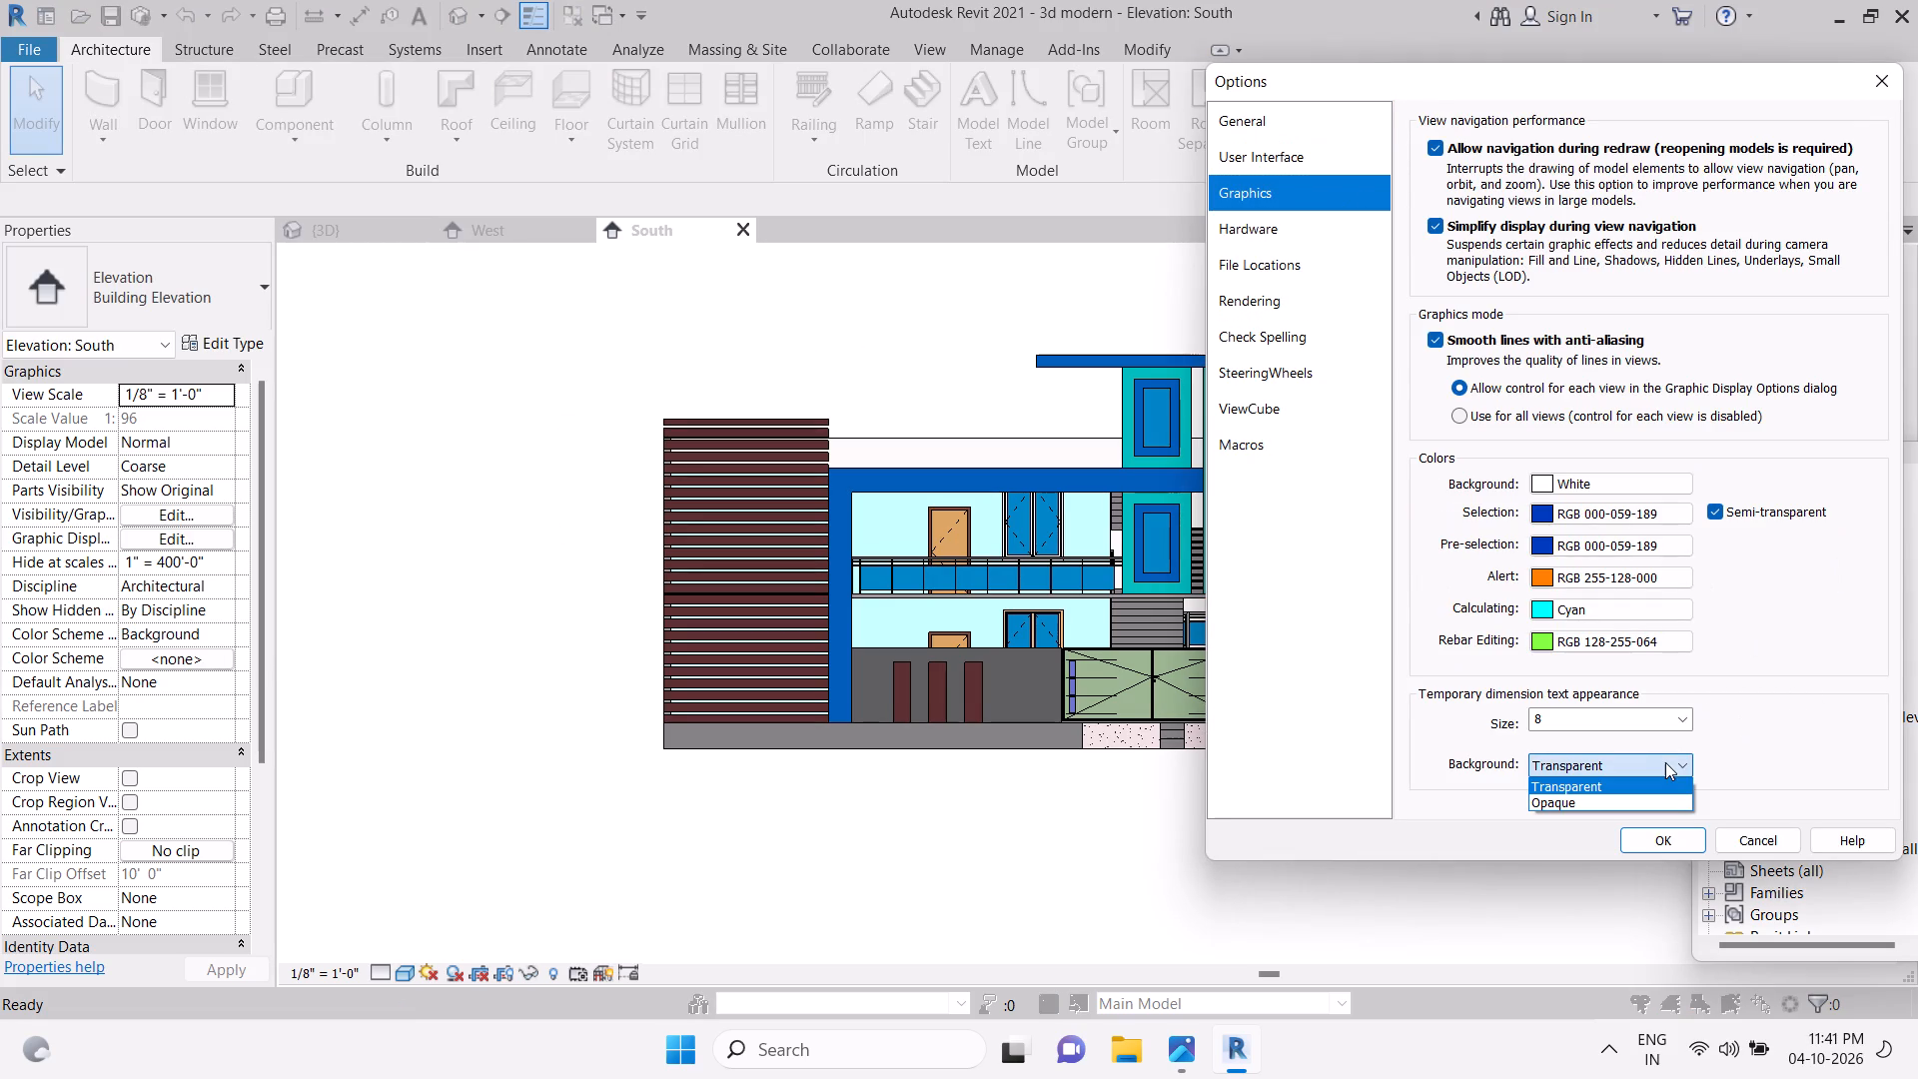
pyautogui.click(1665, 762)
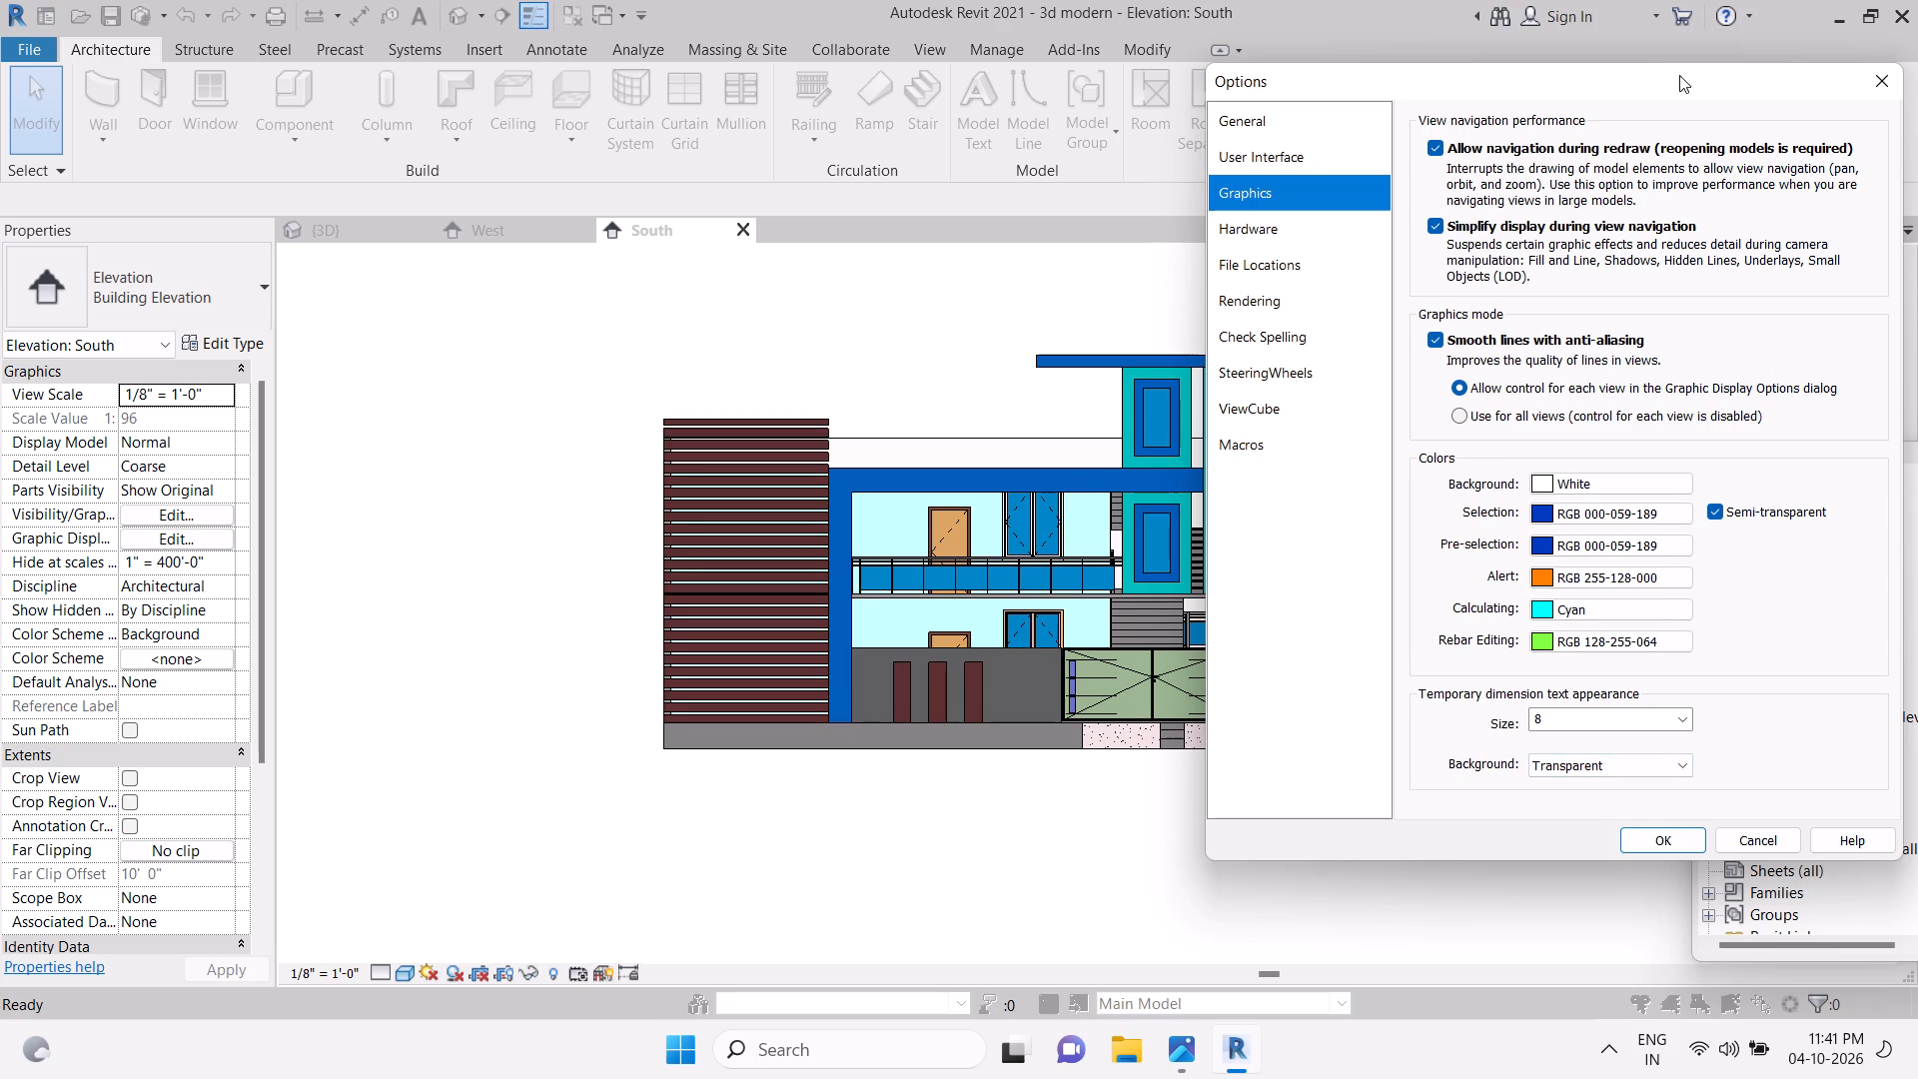
pyautogui.moveTo(1679, 75); pyautogui.dragTo(1471, 82)
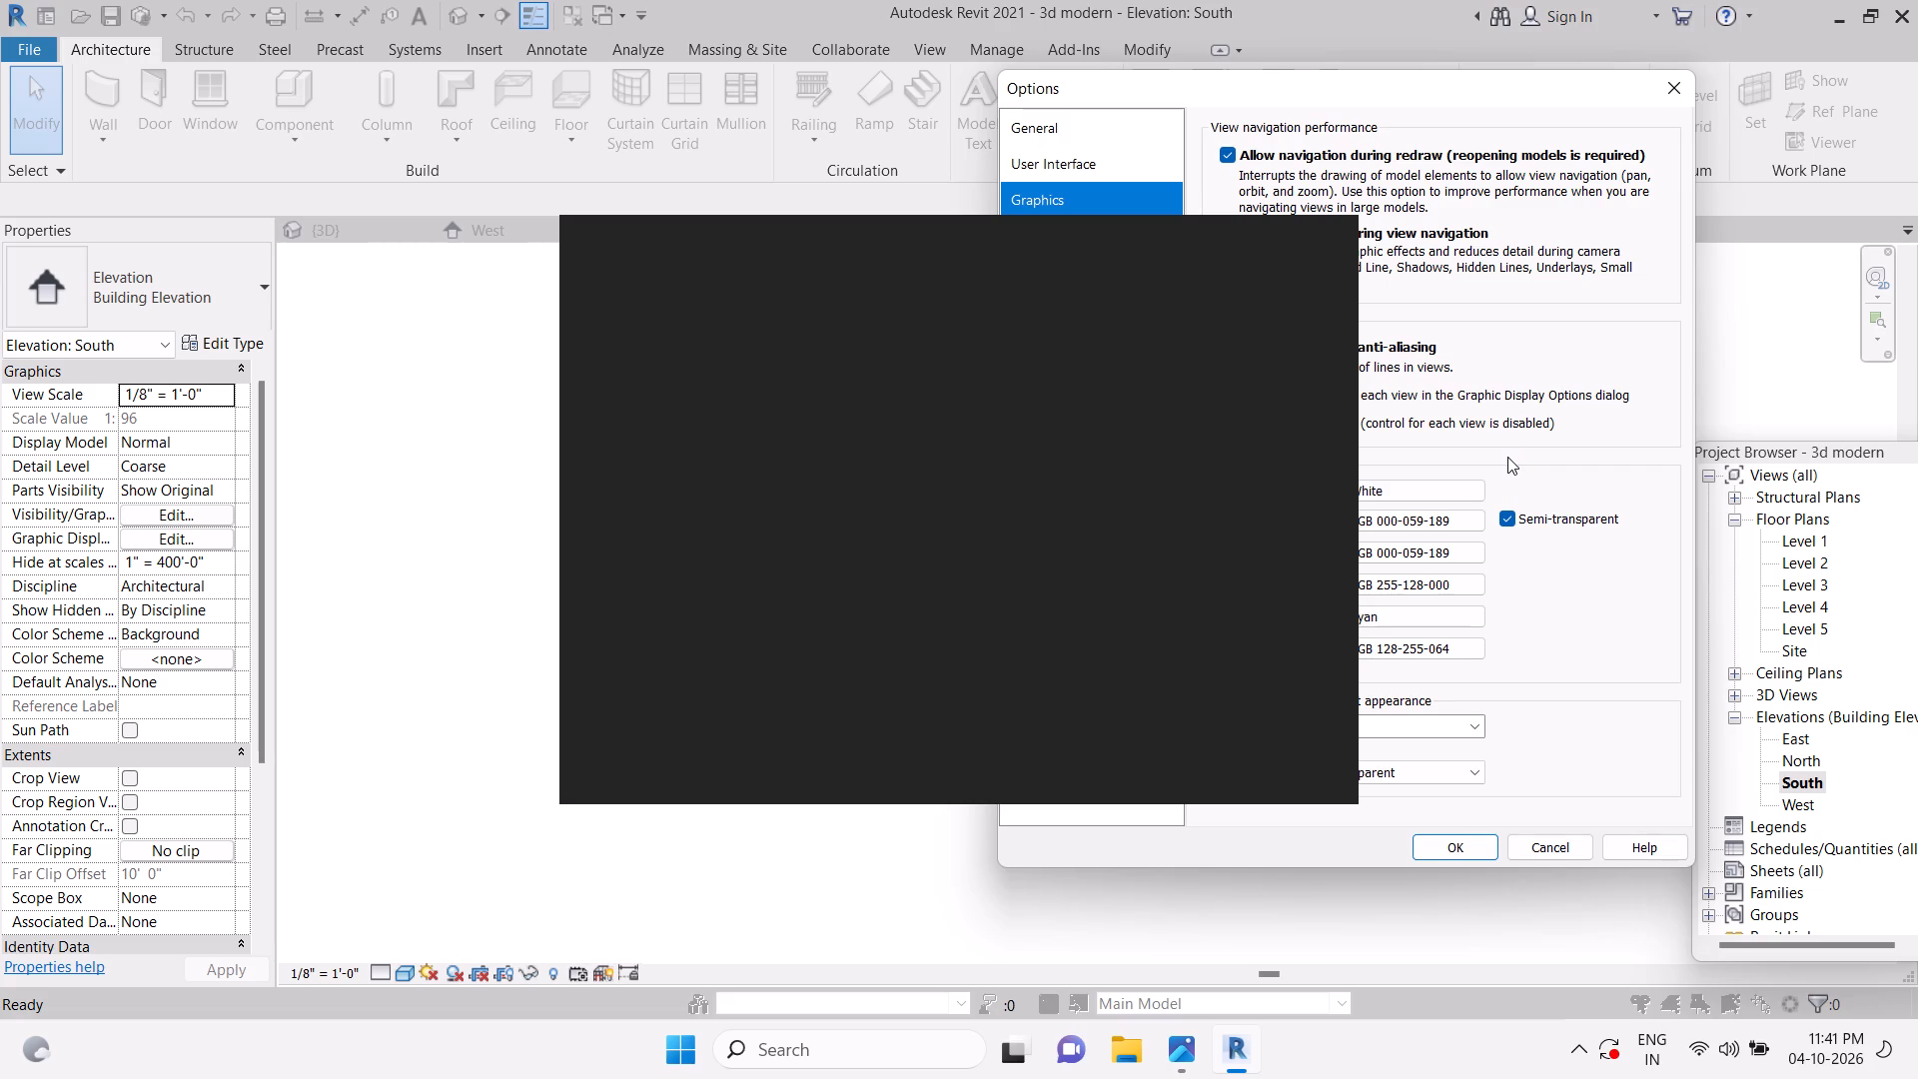
pyautogui.moveTo(1446, 89); pyautogui.dragTo(1685, 97)
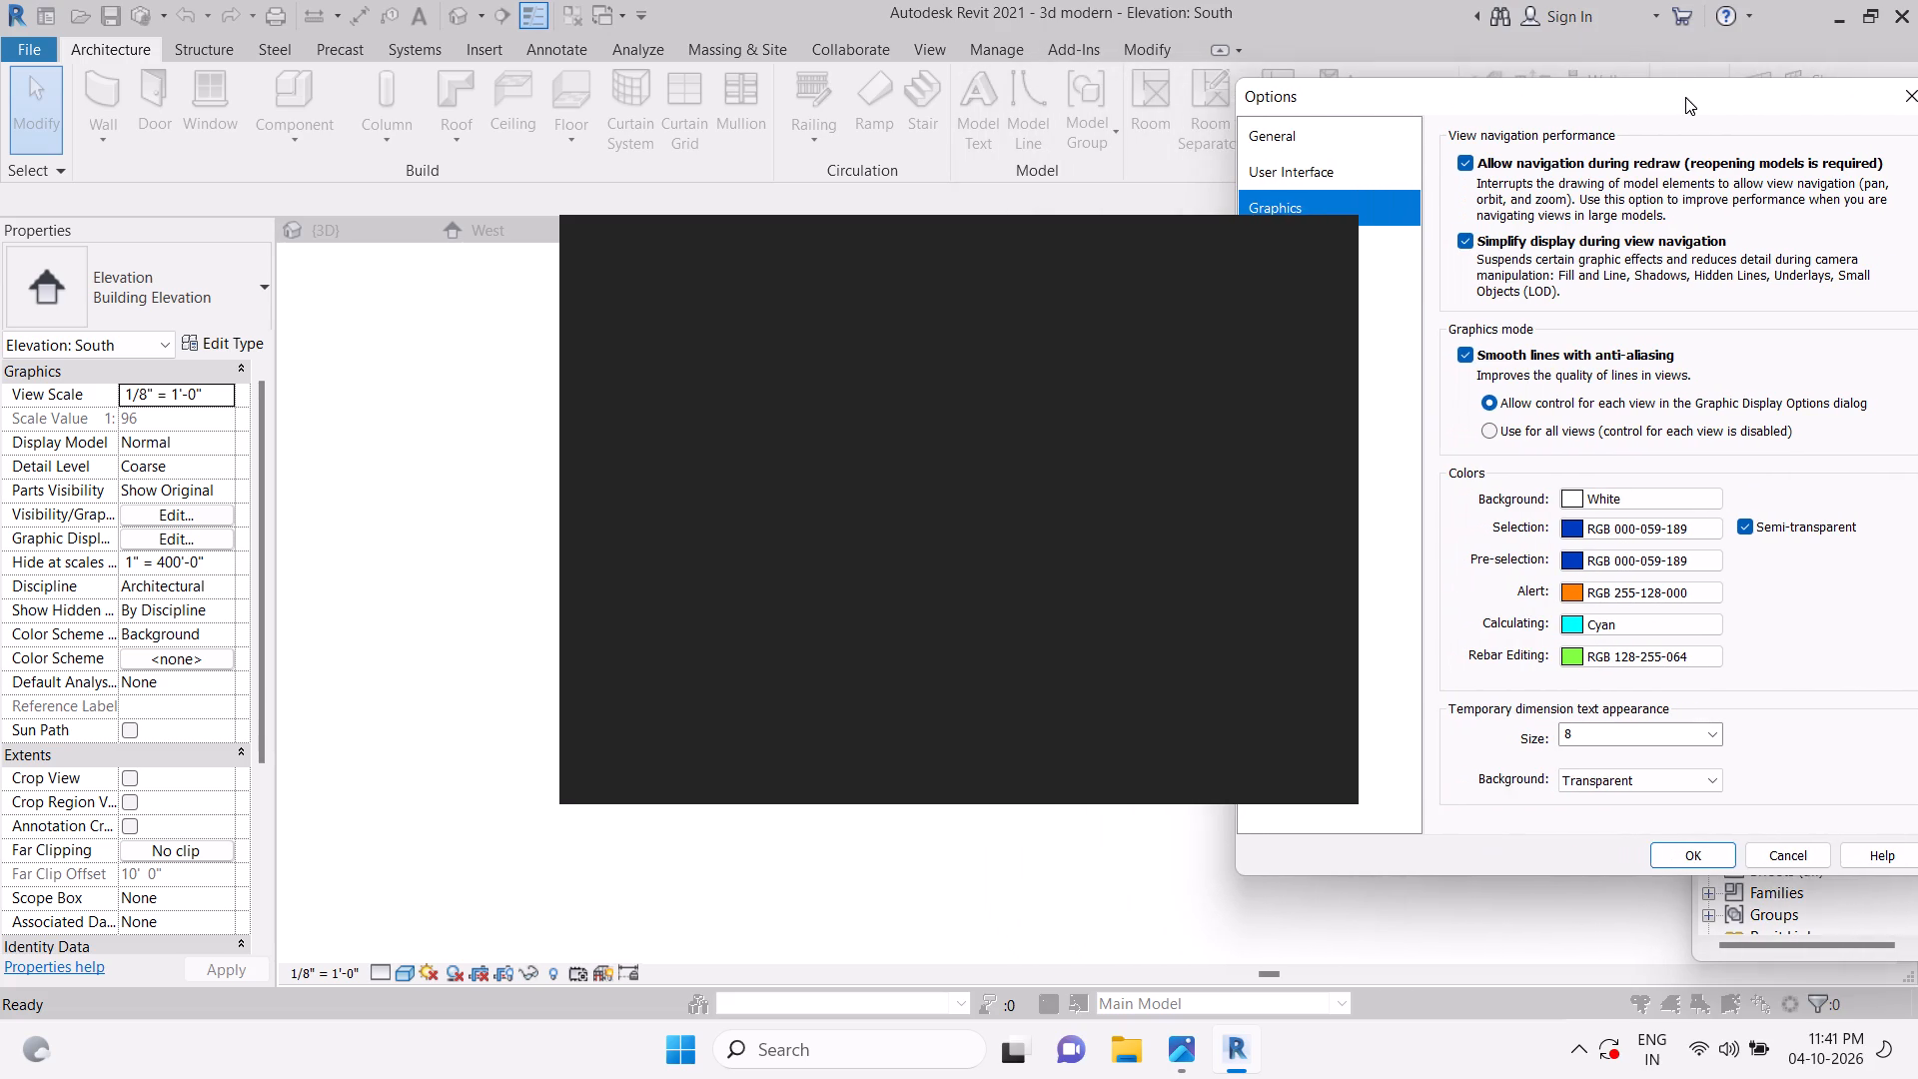
pyautogui.moveTo(1685, 97); pyautogui.dragTo(1562, 94)
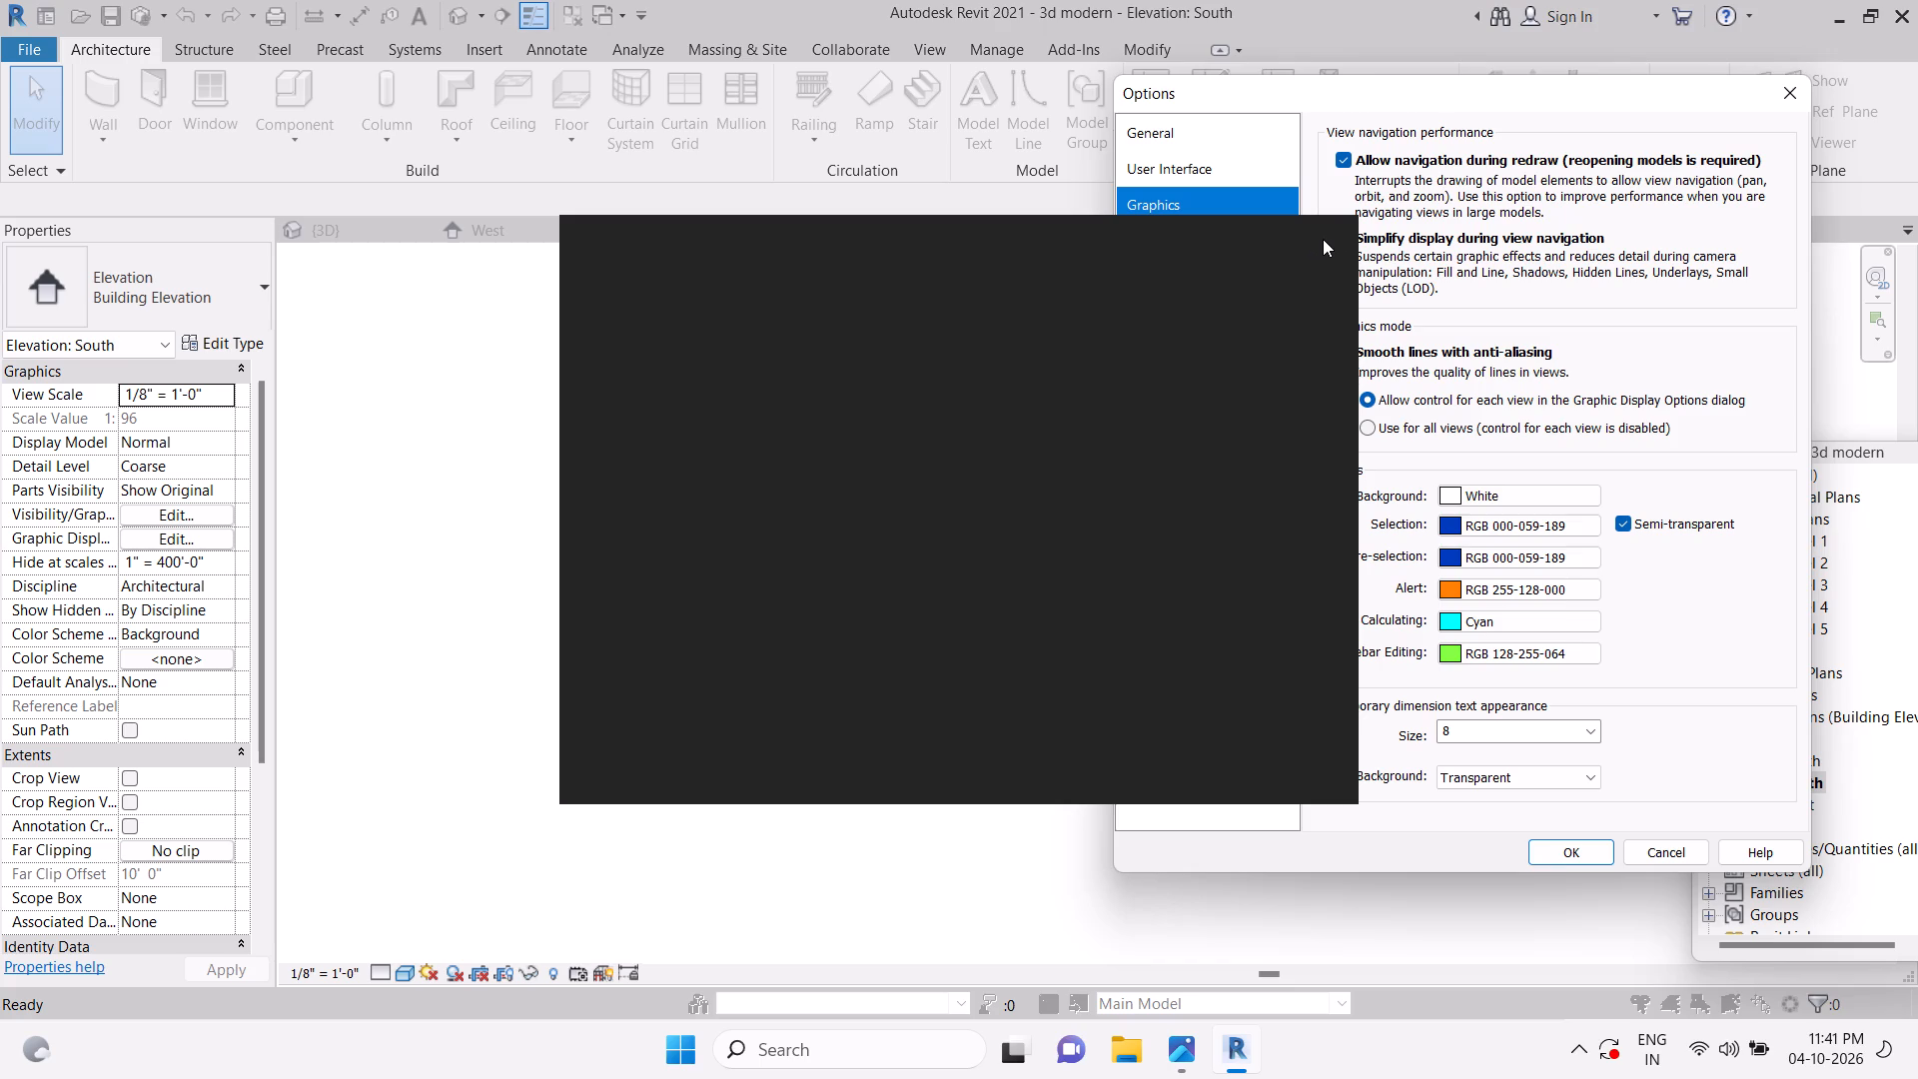
pyautogui.click(1312, 239)
pyautogui.moveTo(1561, 96); pyautogui.dragTo(1561, 98)
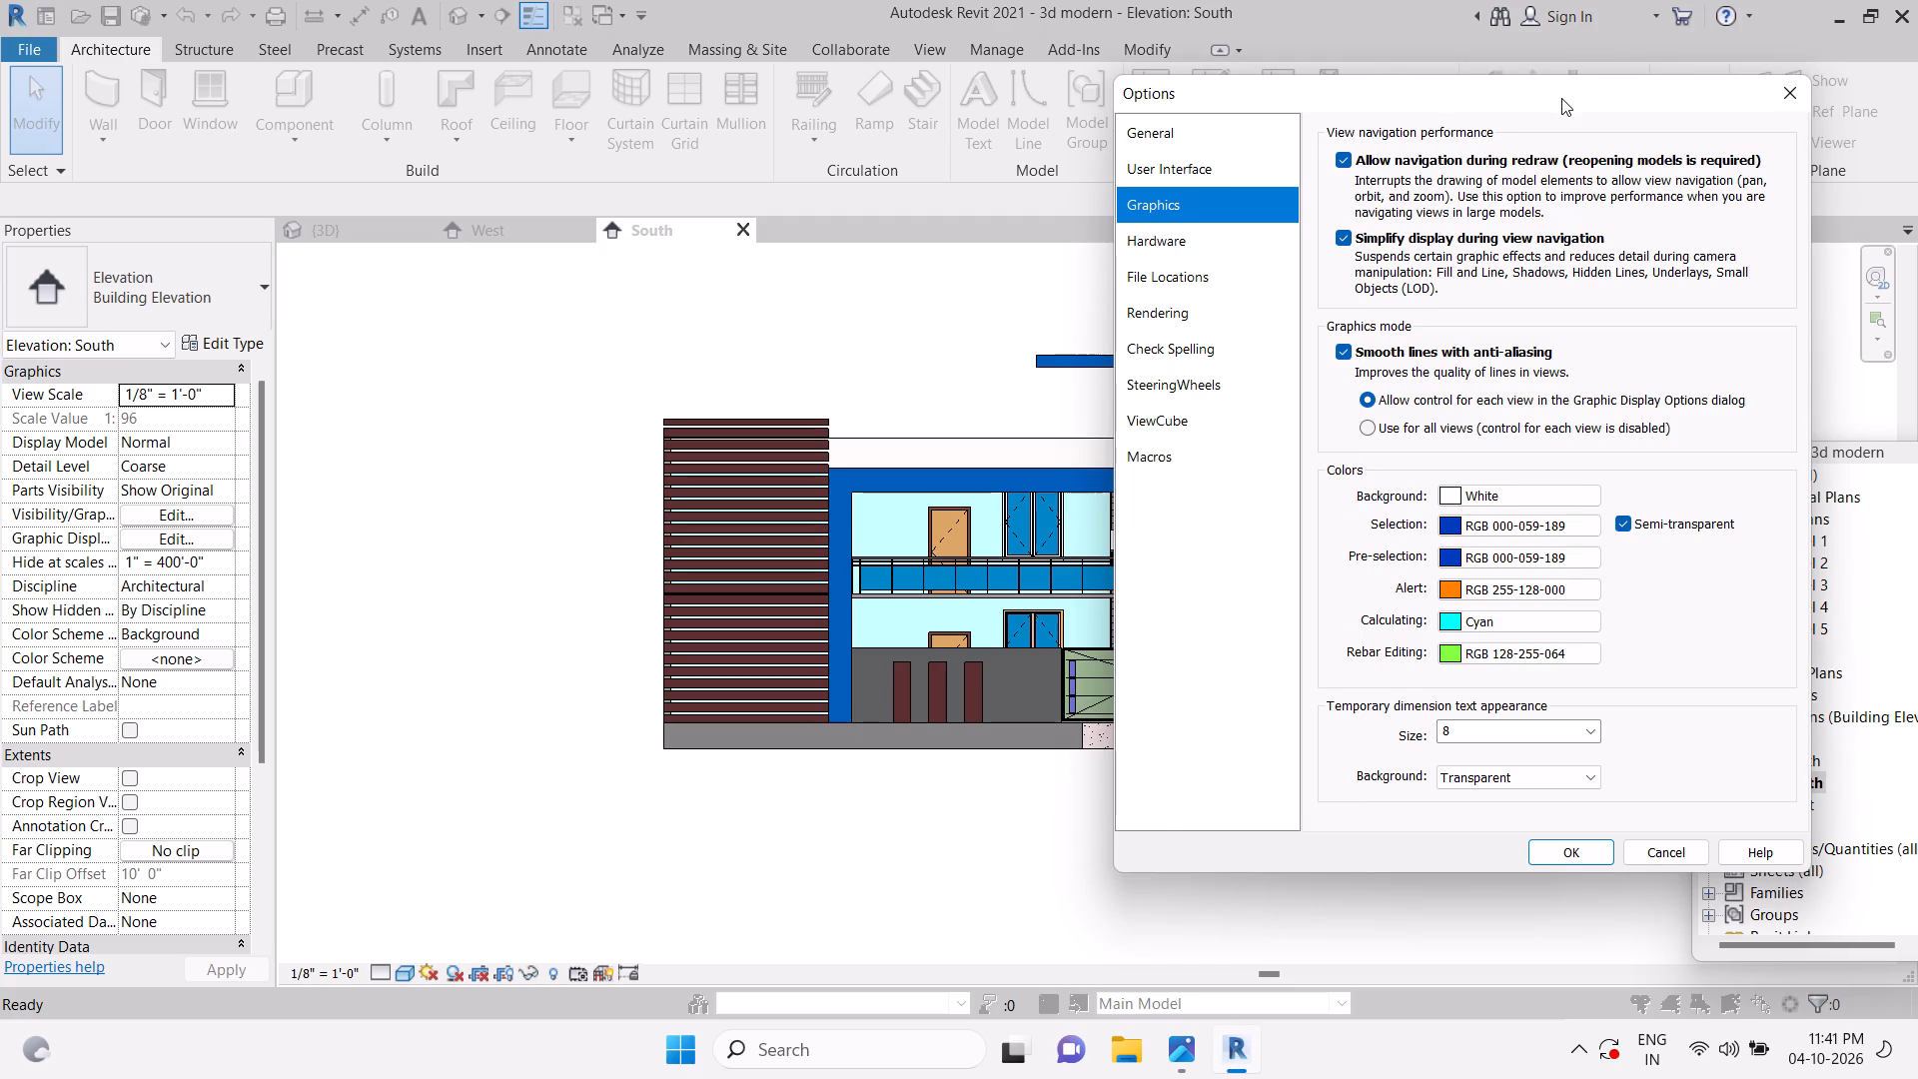
pyautogui.moveTo(1561, 98); pyautogui.dragTo(1473, 109)
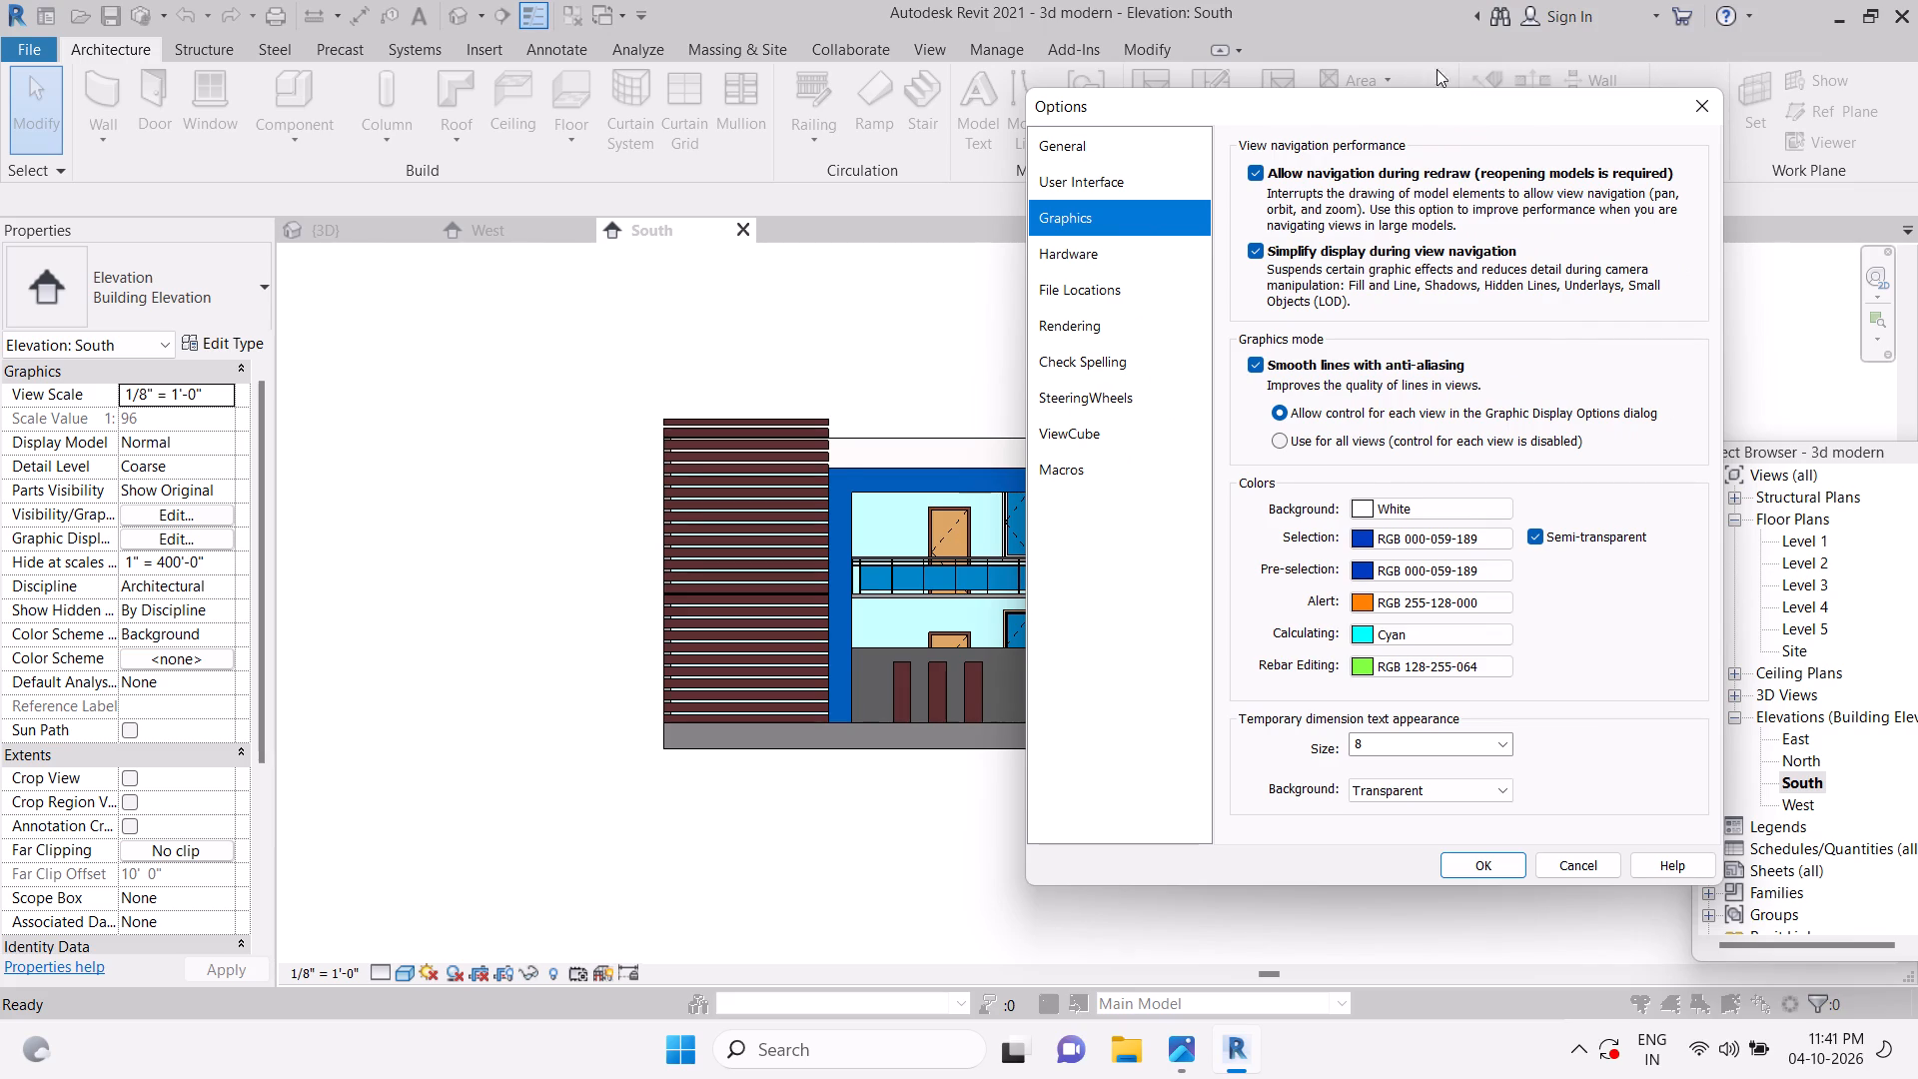
# Disable Use hardware acceleration (Direct3D) in the Hardware options.
pyautogui.click(1115, 240)
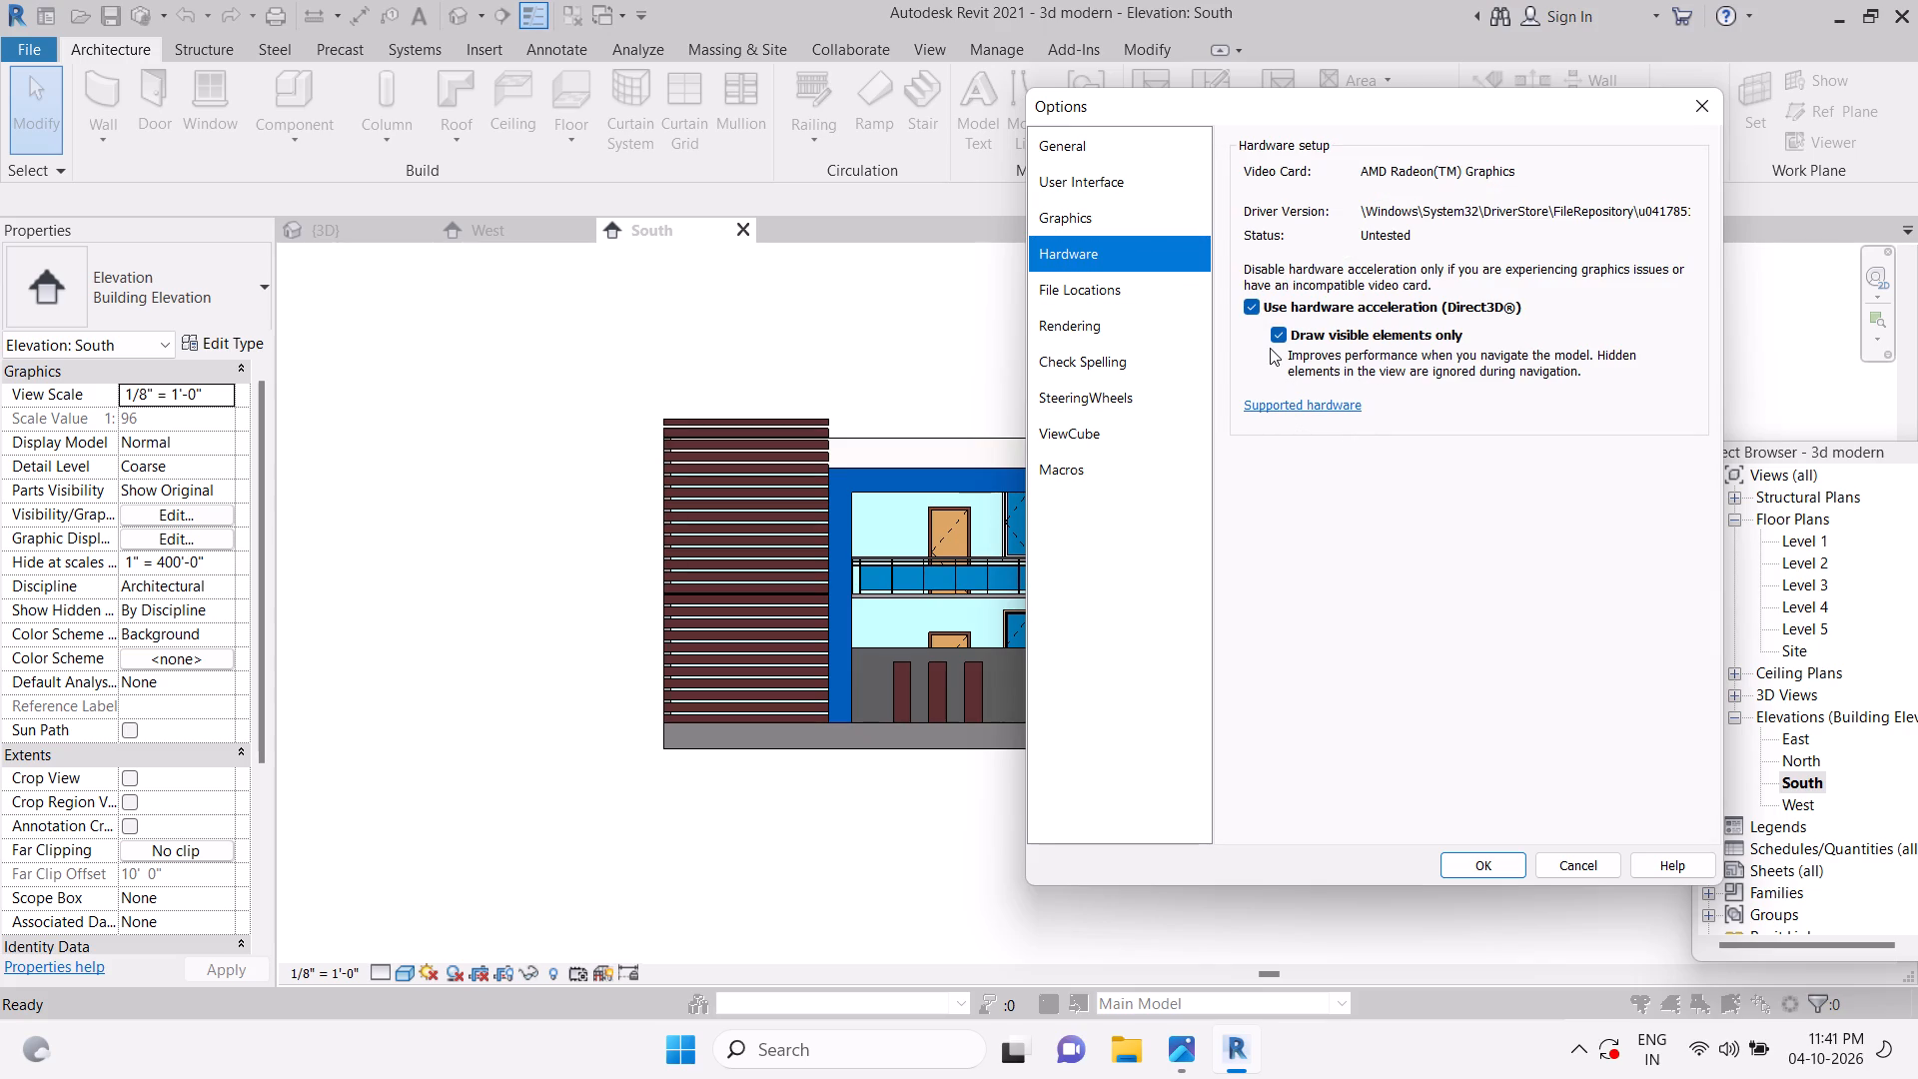
pyautogui.click(1256, 310)
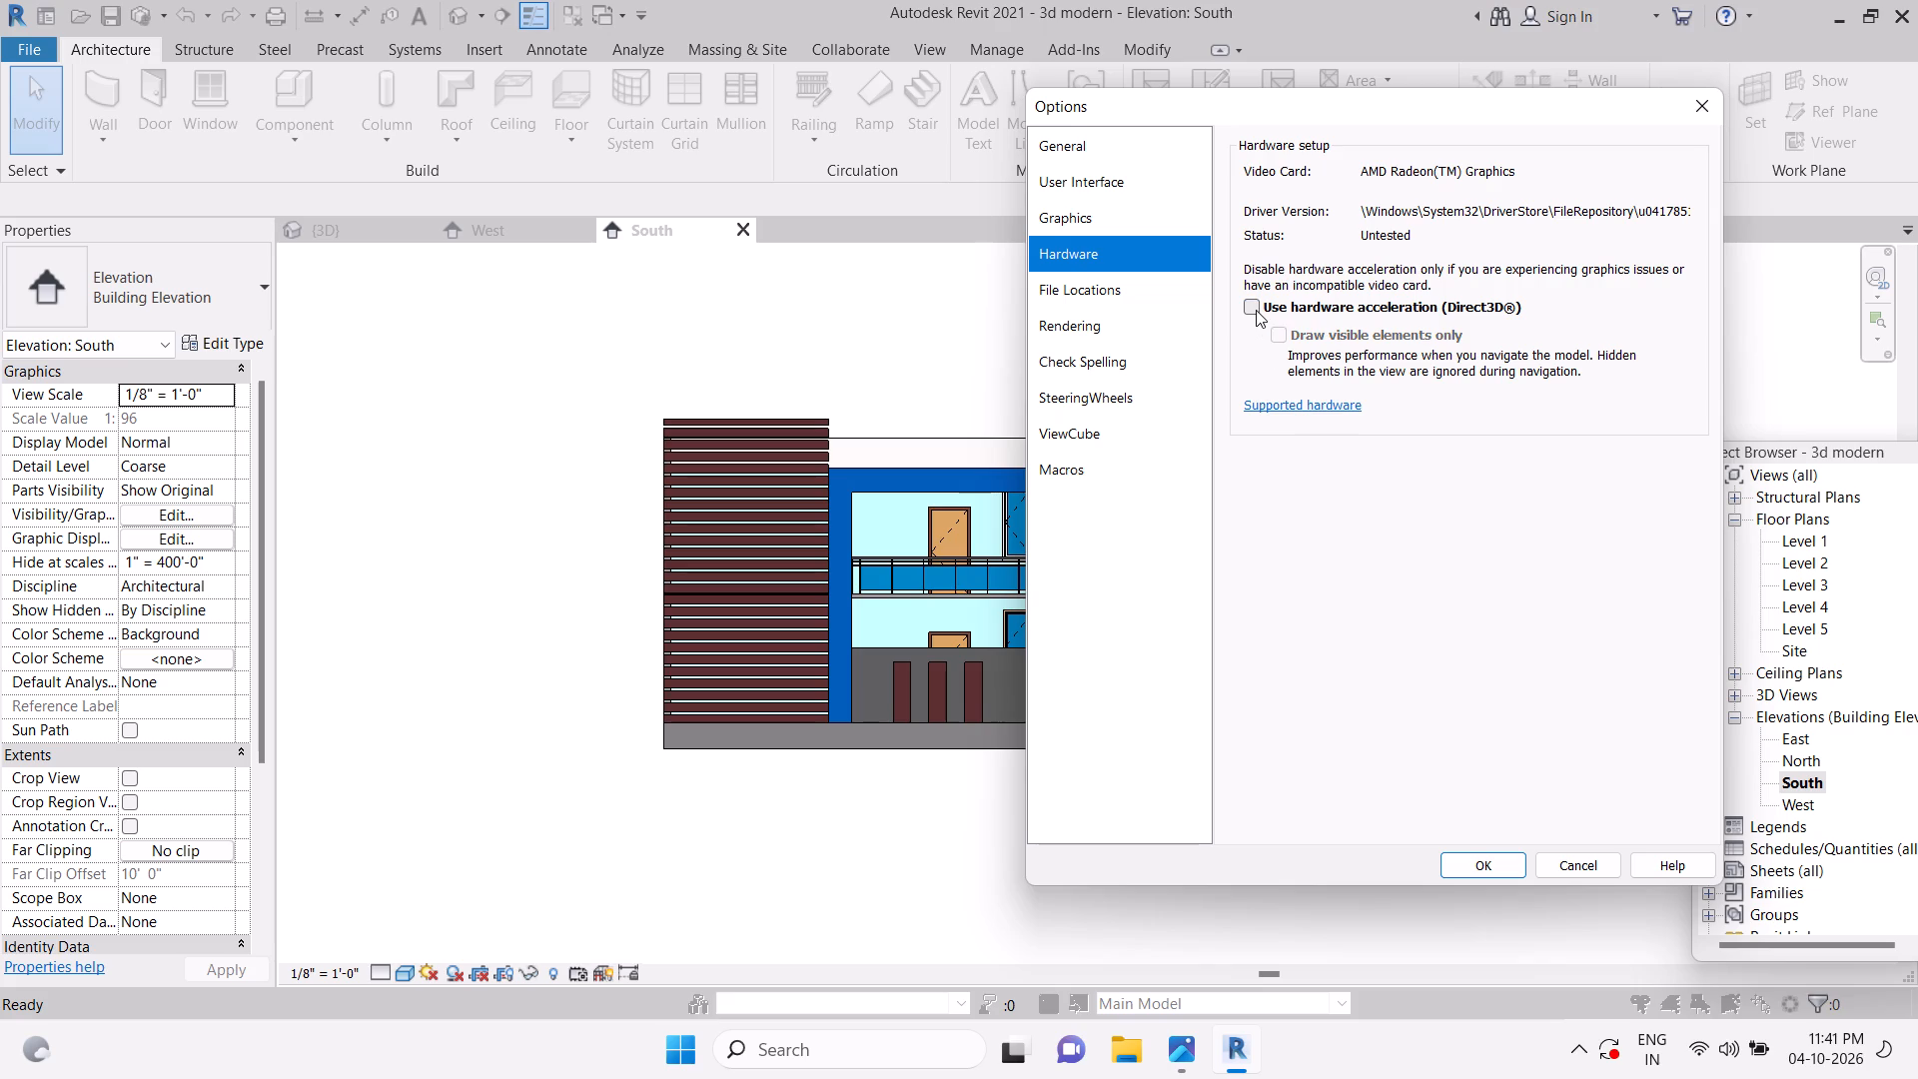
pyautogui.click(1256, 310)
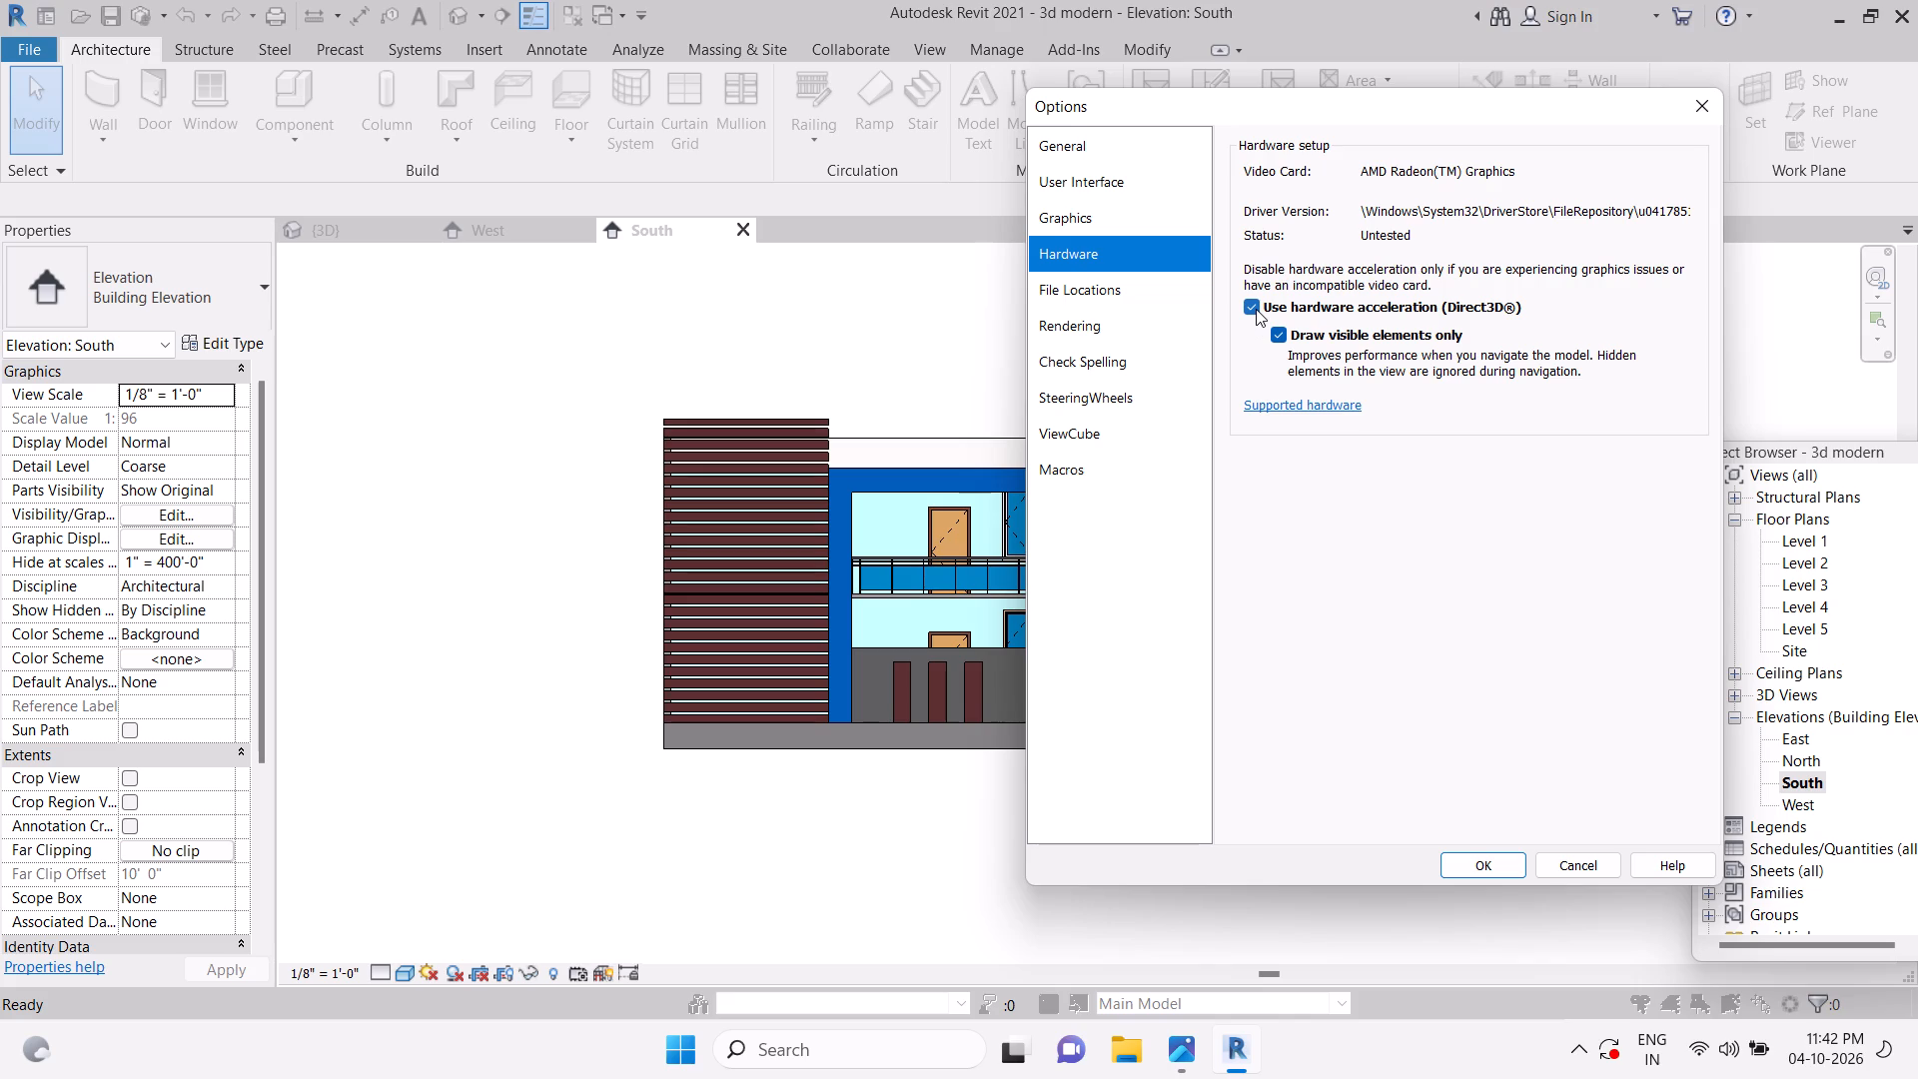
pyautogui.click(1255, 311)
pyautogui.scroll(3, 1441, 454)
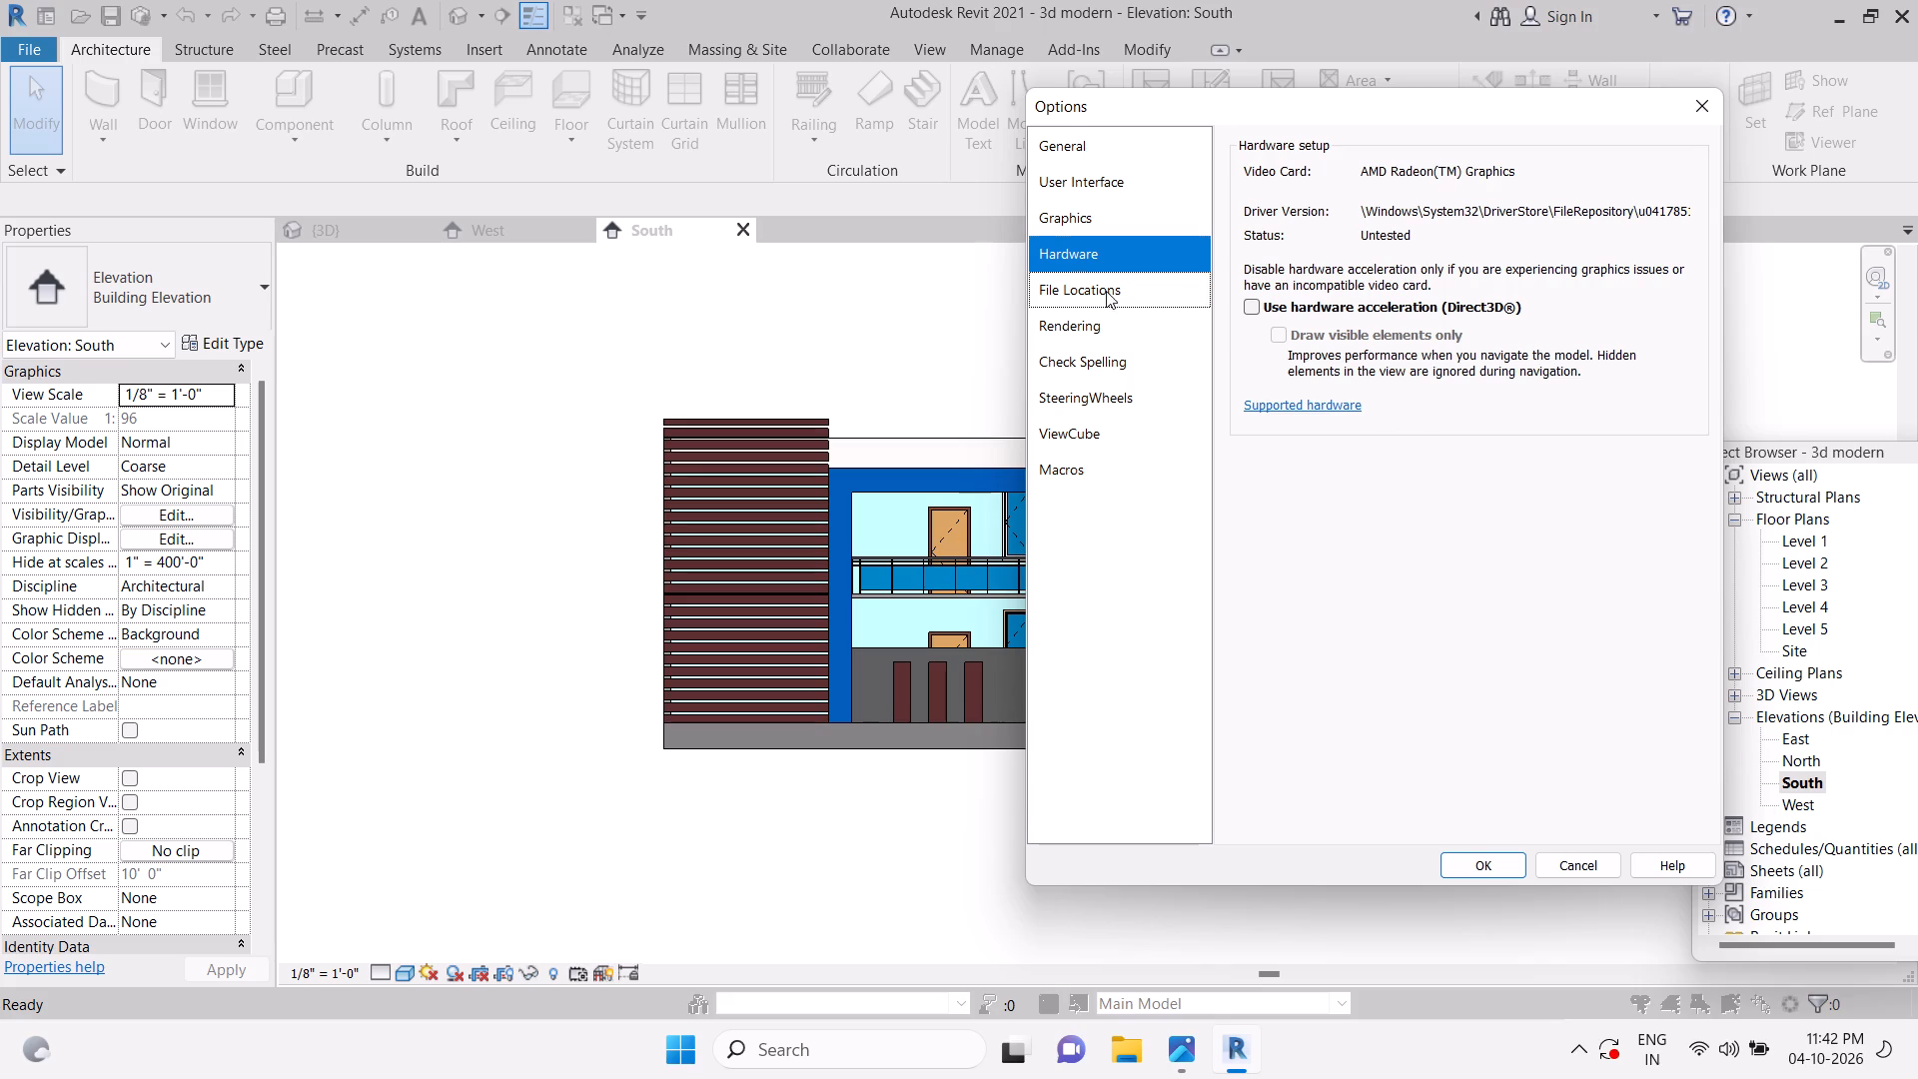
# Disable Allow navigation during redraw and Smooth lines with anti-aliasing in the Graphics options.
pyautogui.click(1096, 231)
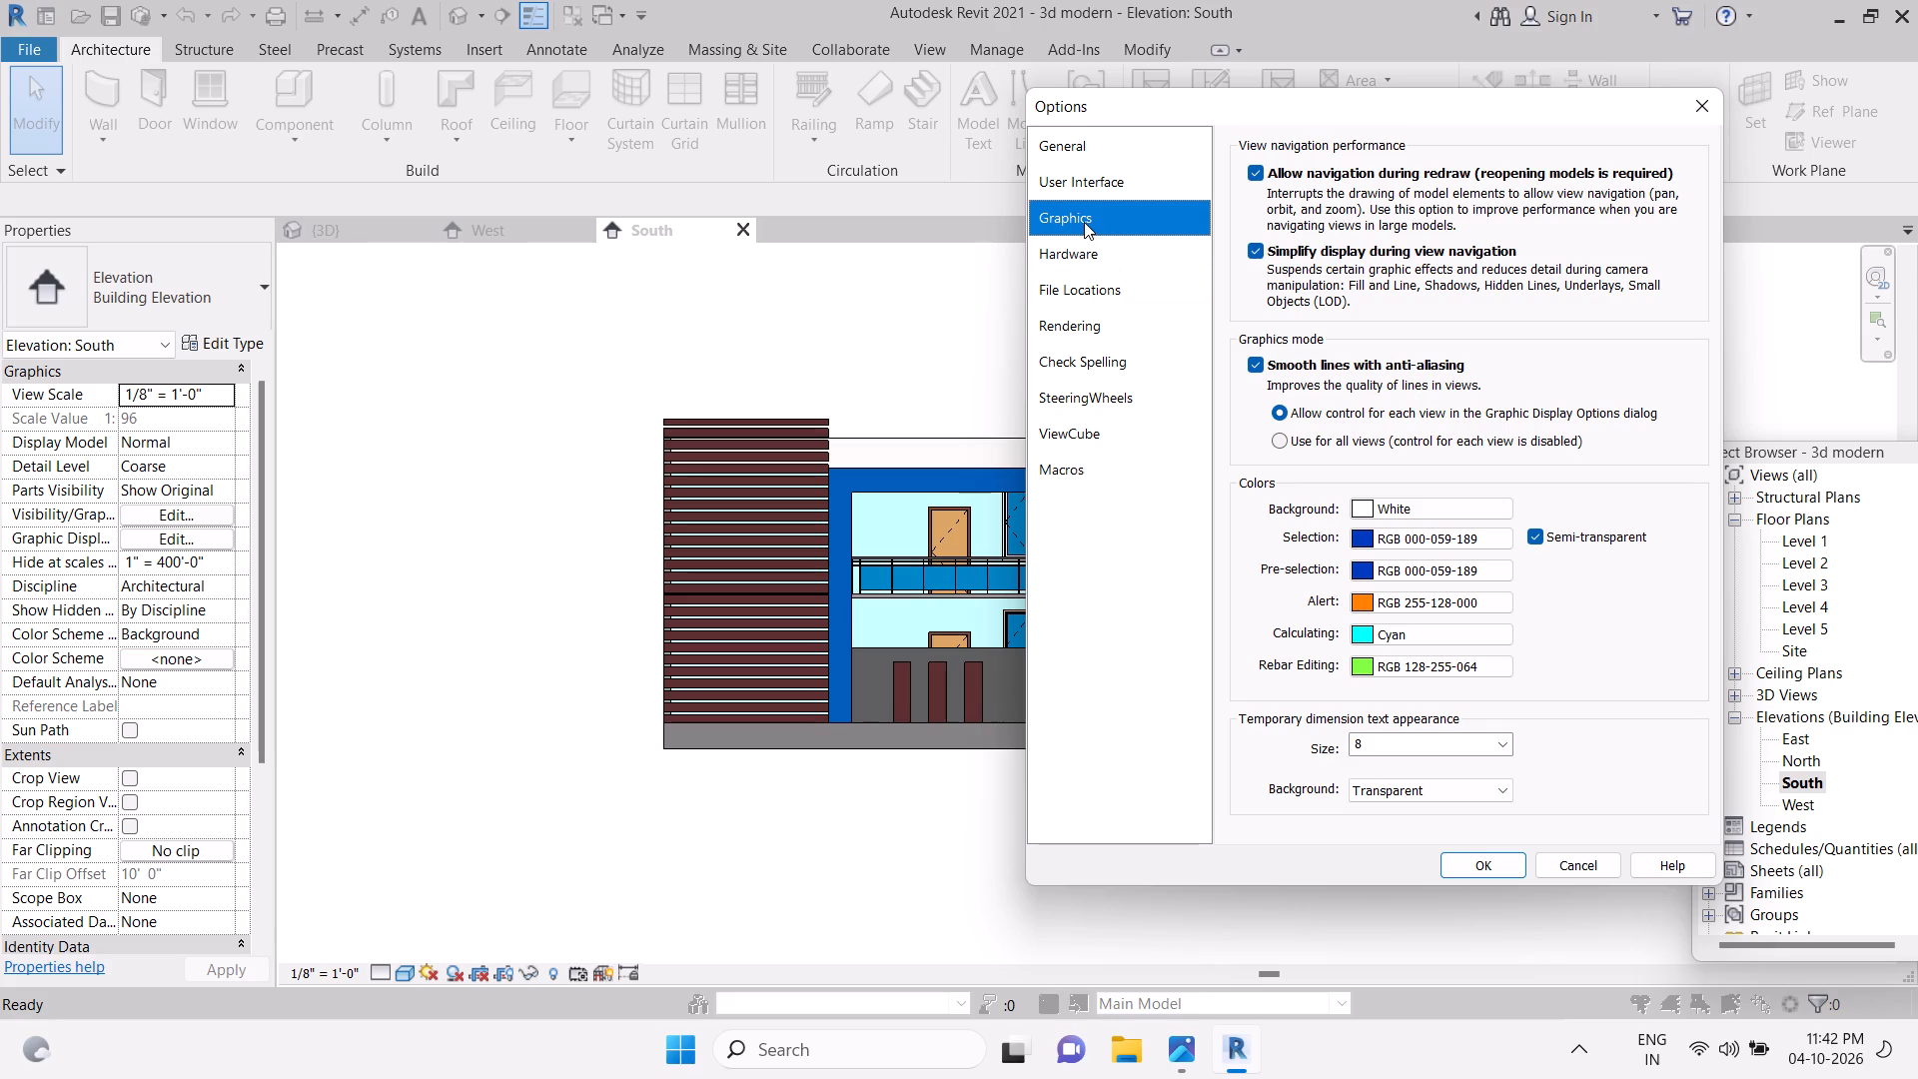
pyautogui.click(1256, 171)
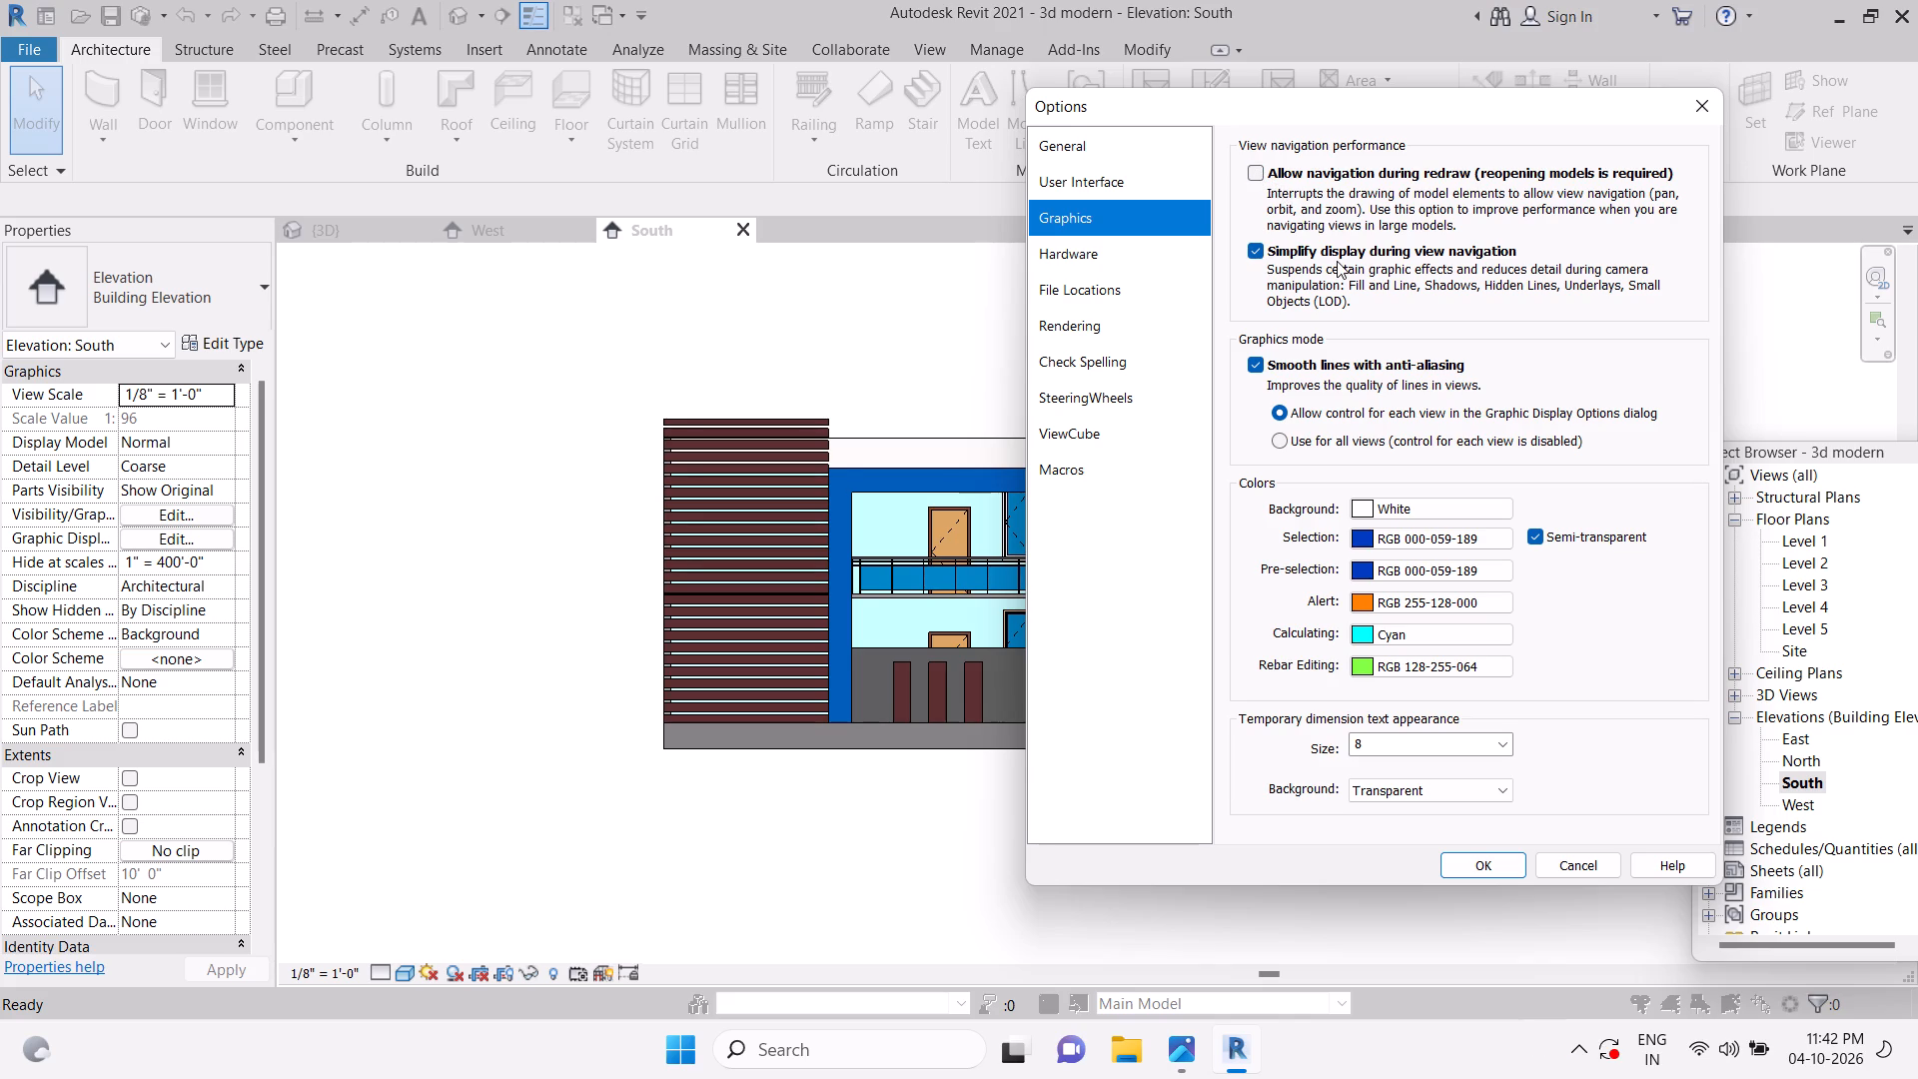
pyautogui.click(1254, 366)
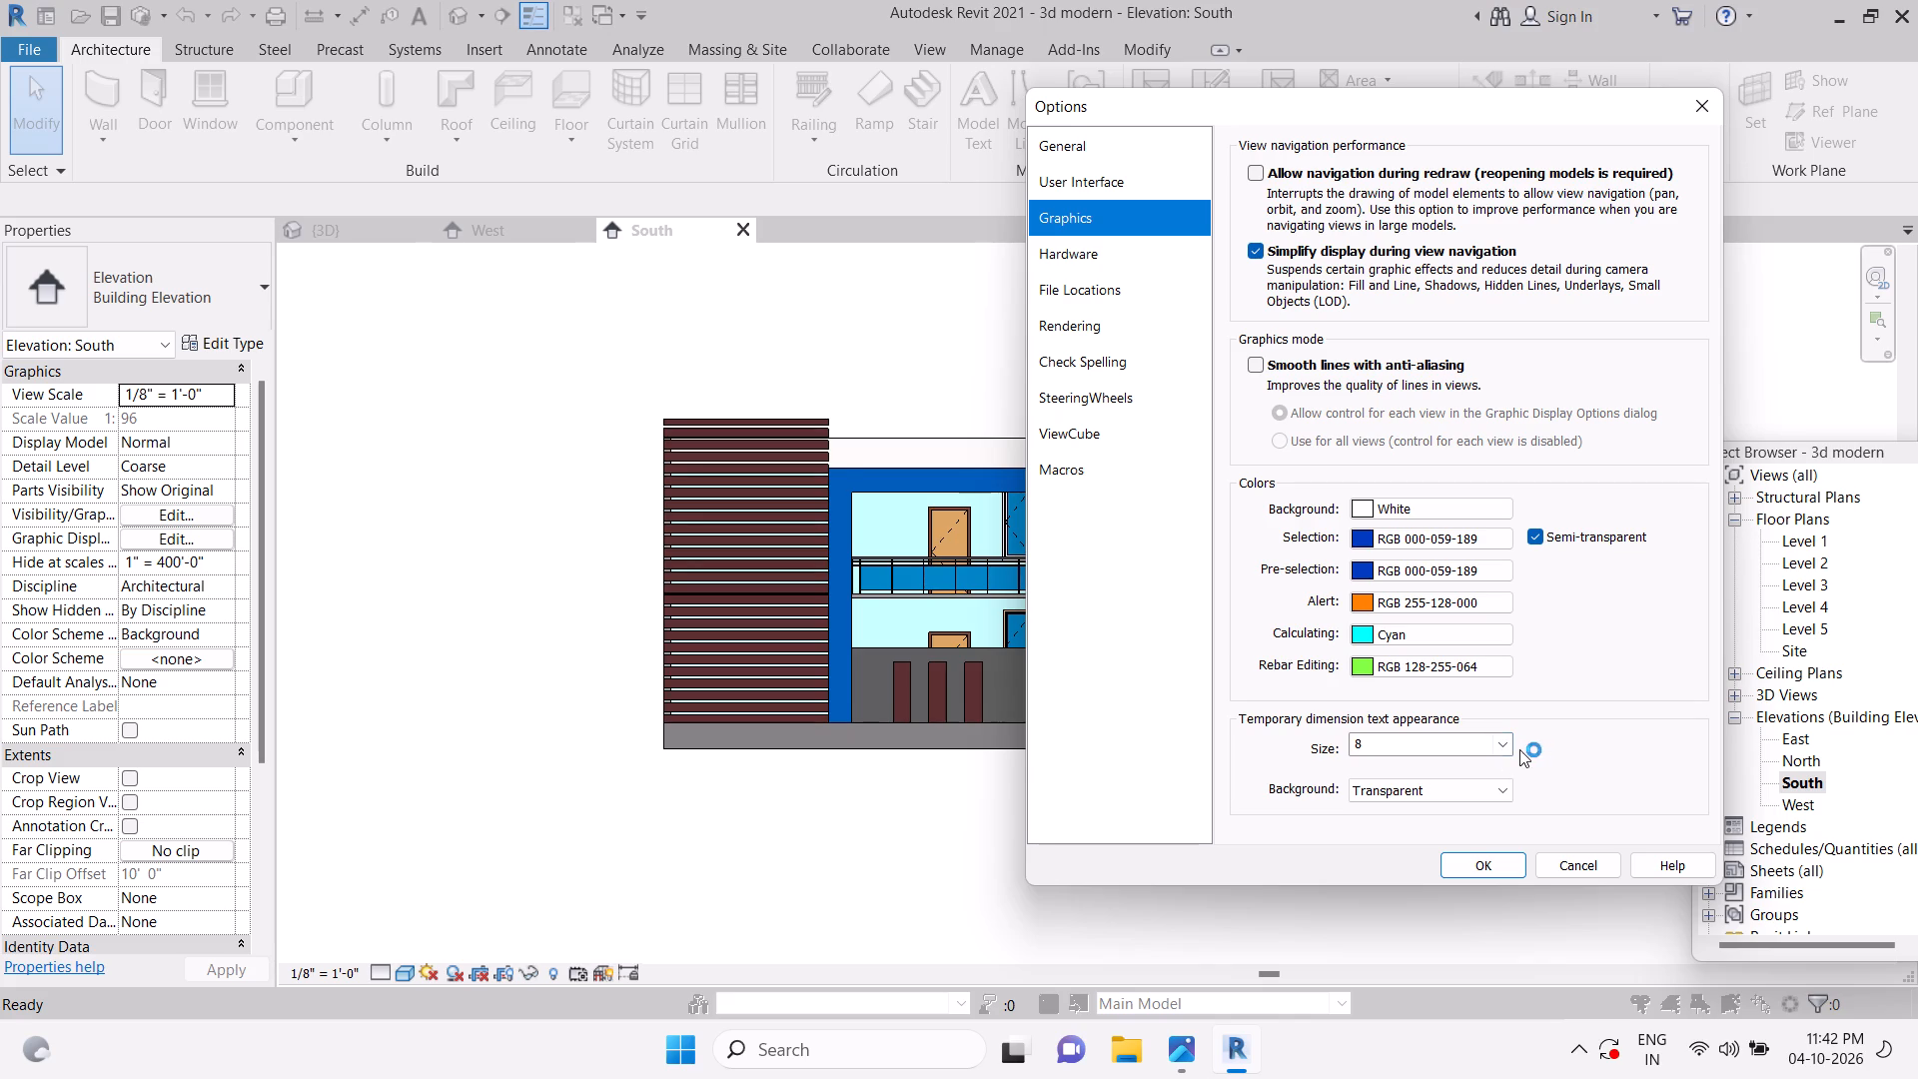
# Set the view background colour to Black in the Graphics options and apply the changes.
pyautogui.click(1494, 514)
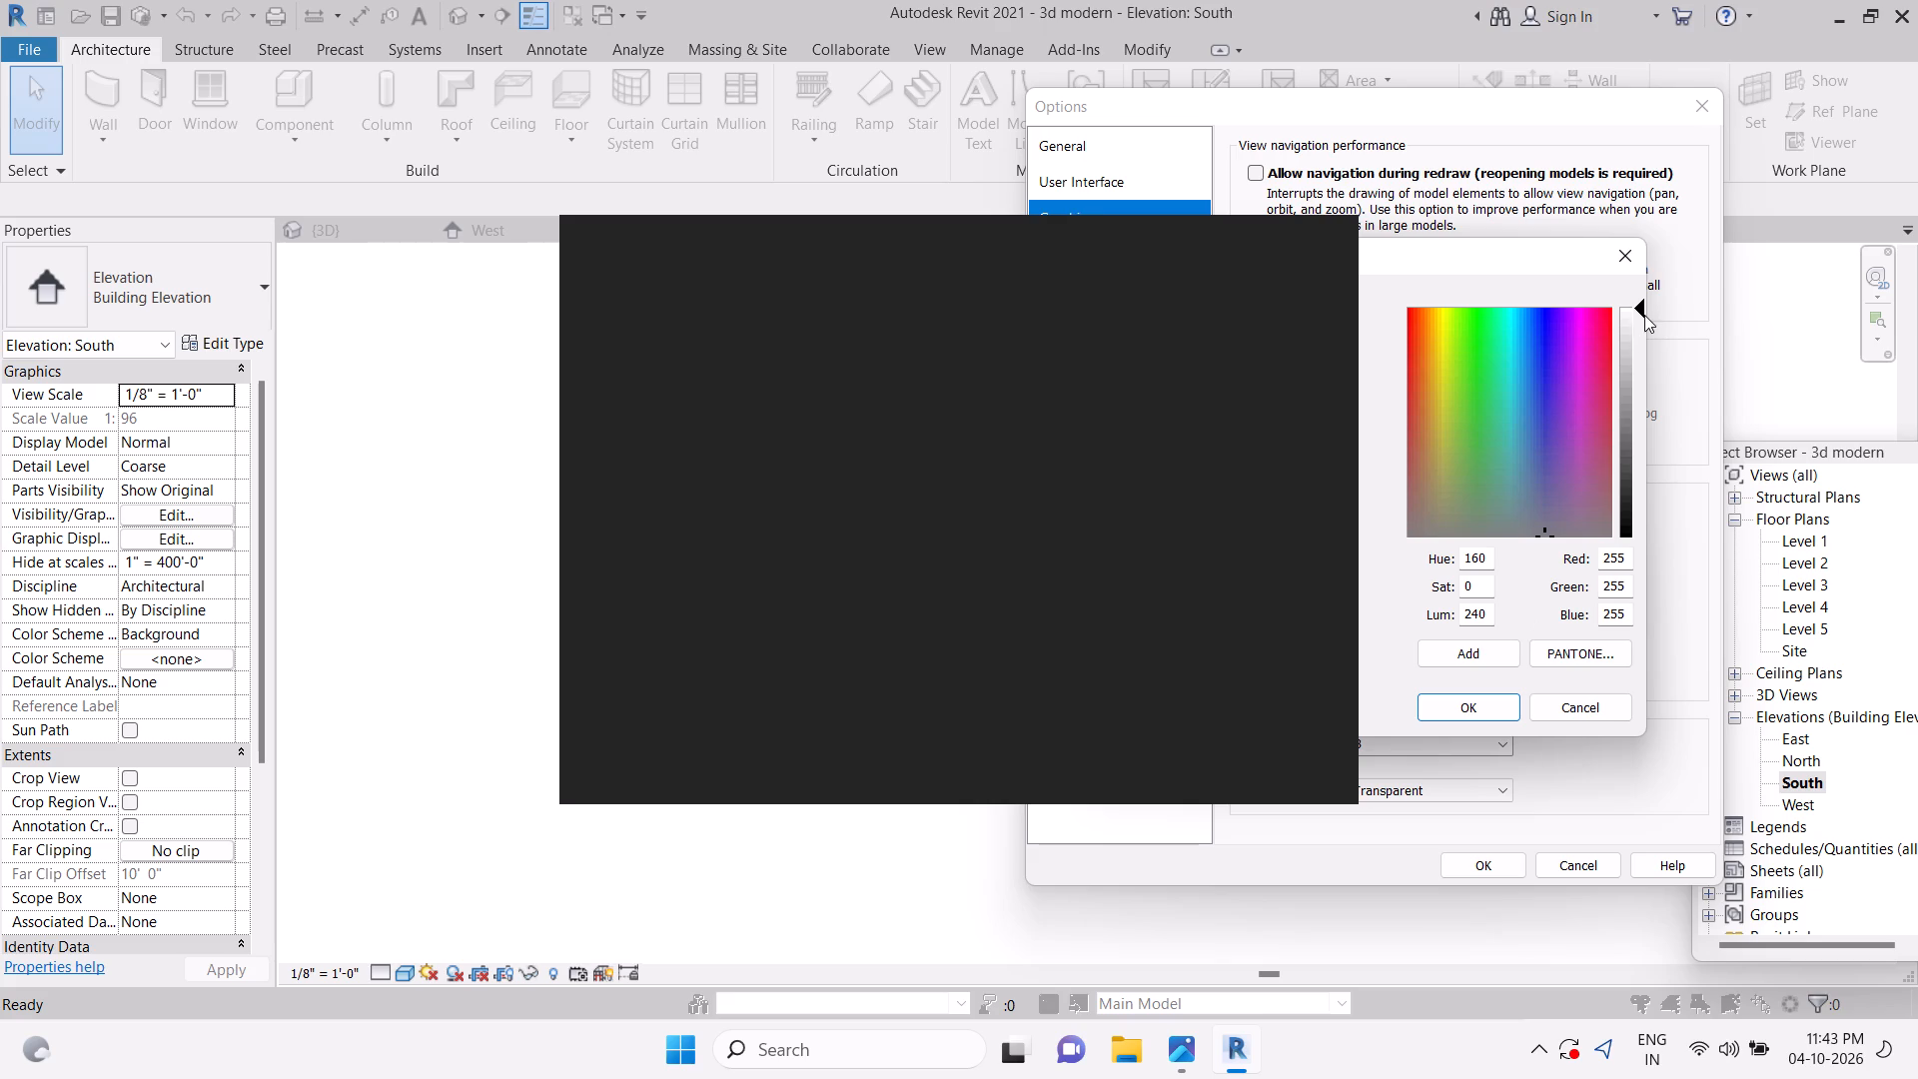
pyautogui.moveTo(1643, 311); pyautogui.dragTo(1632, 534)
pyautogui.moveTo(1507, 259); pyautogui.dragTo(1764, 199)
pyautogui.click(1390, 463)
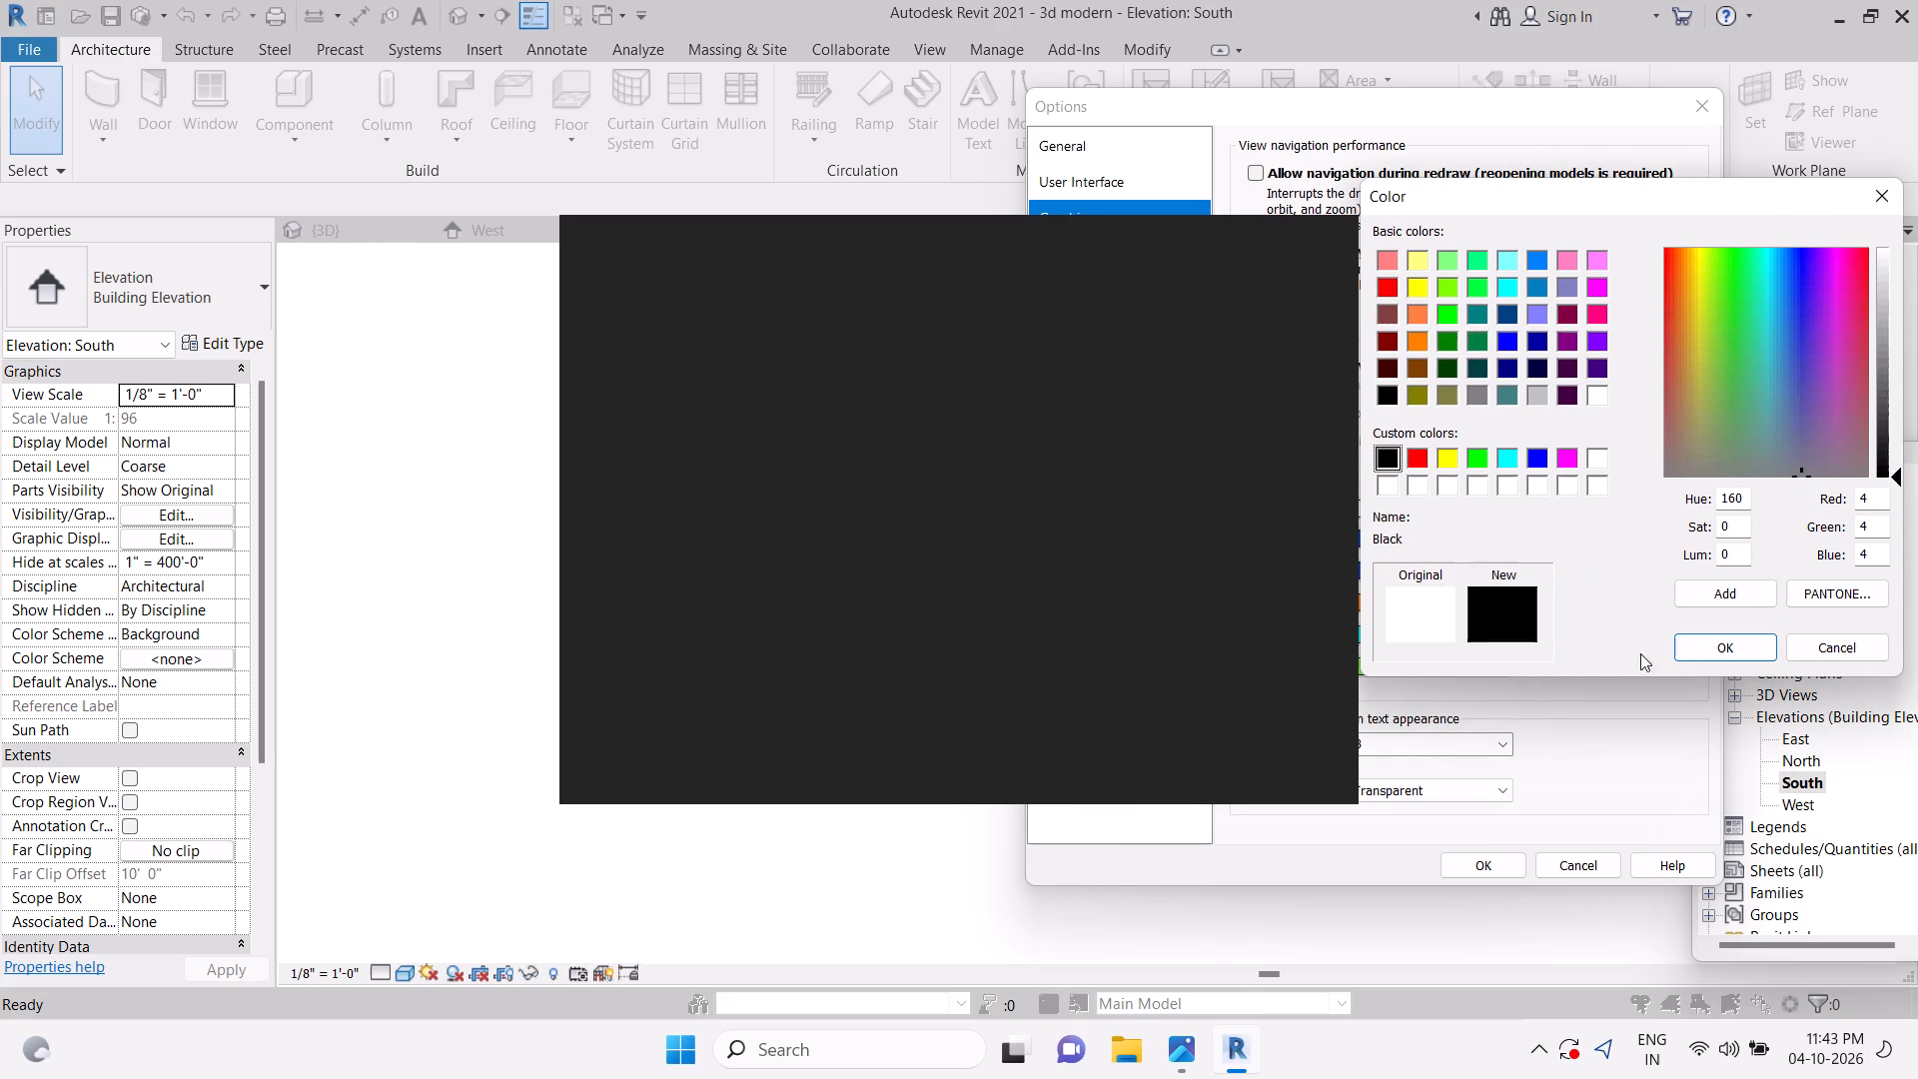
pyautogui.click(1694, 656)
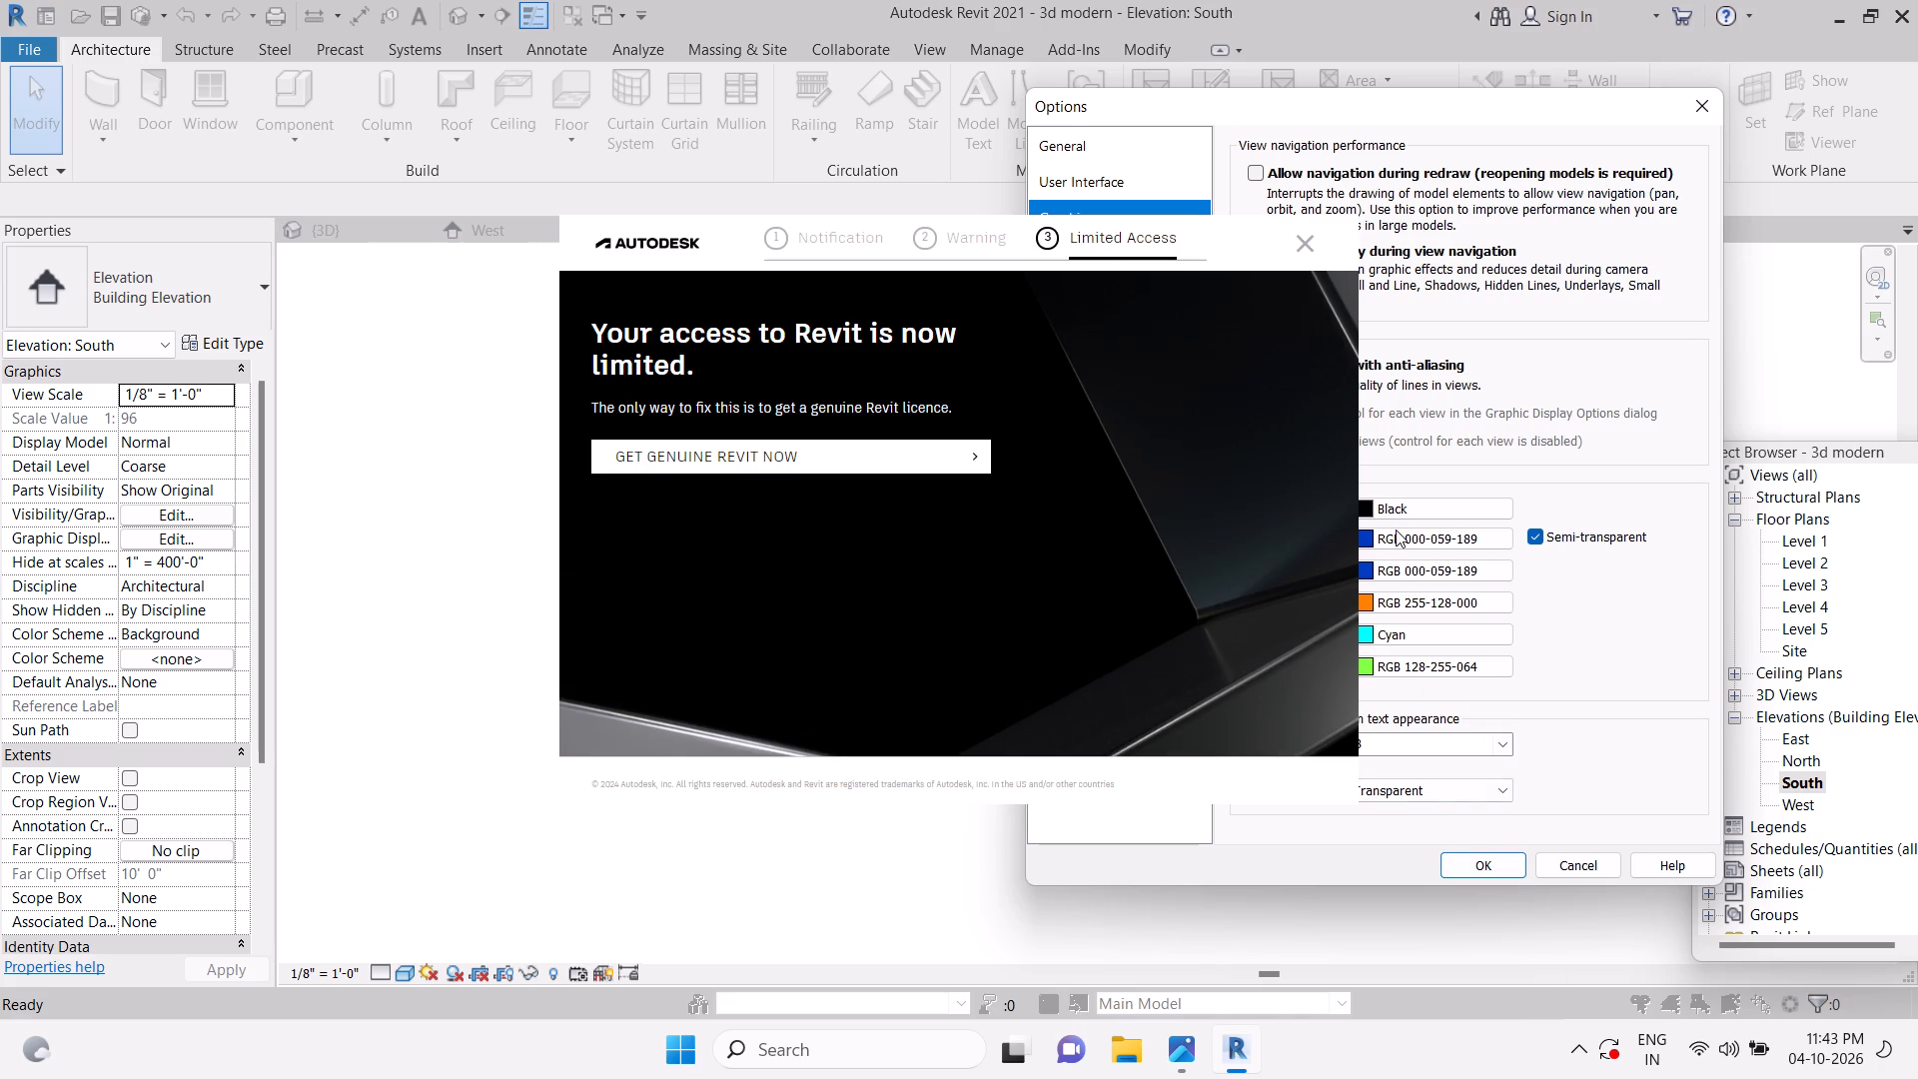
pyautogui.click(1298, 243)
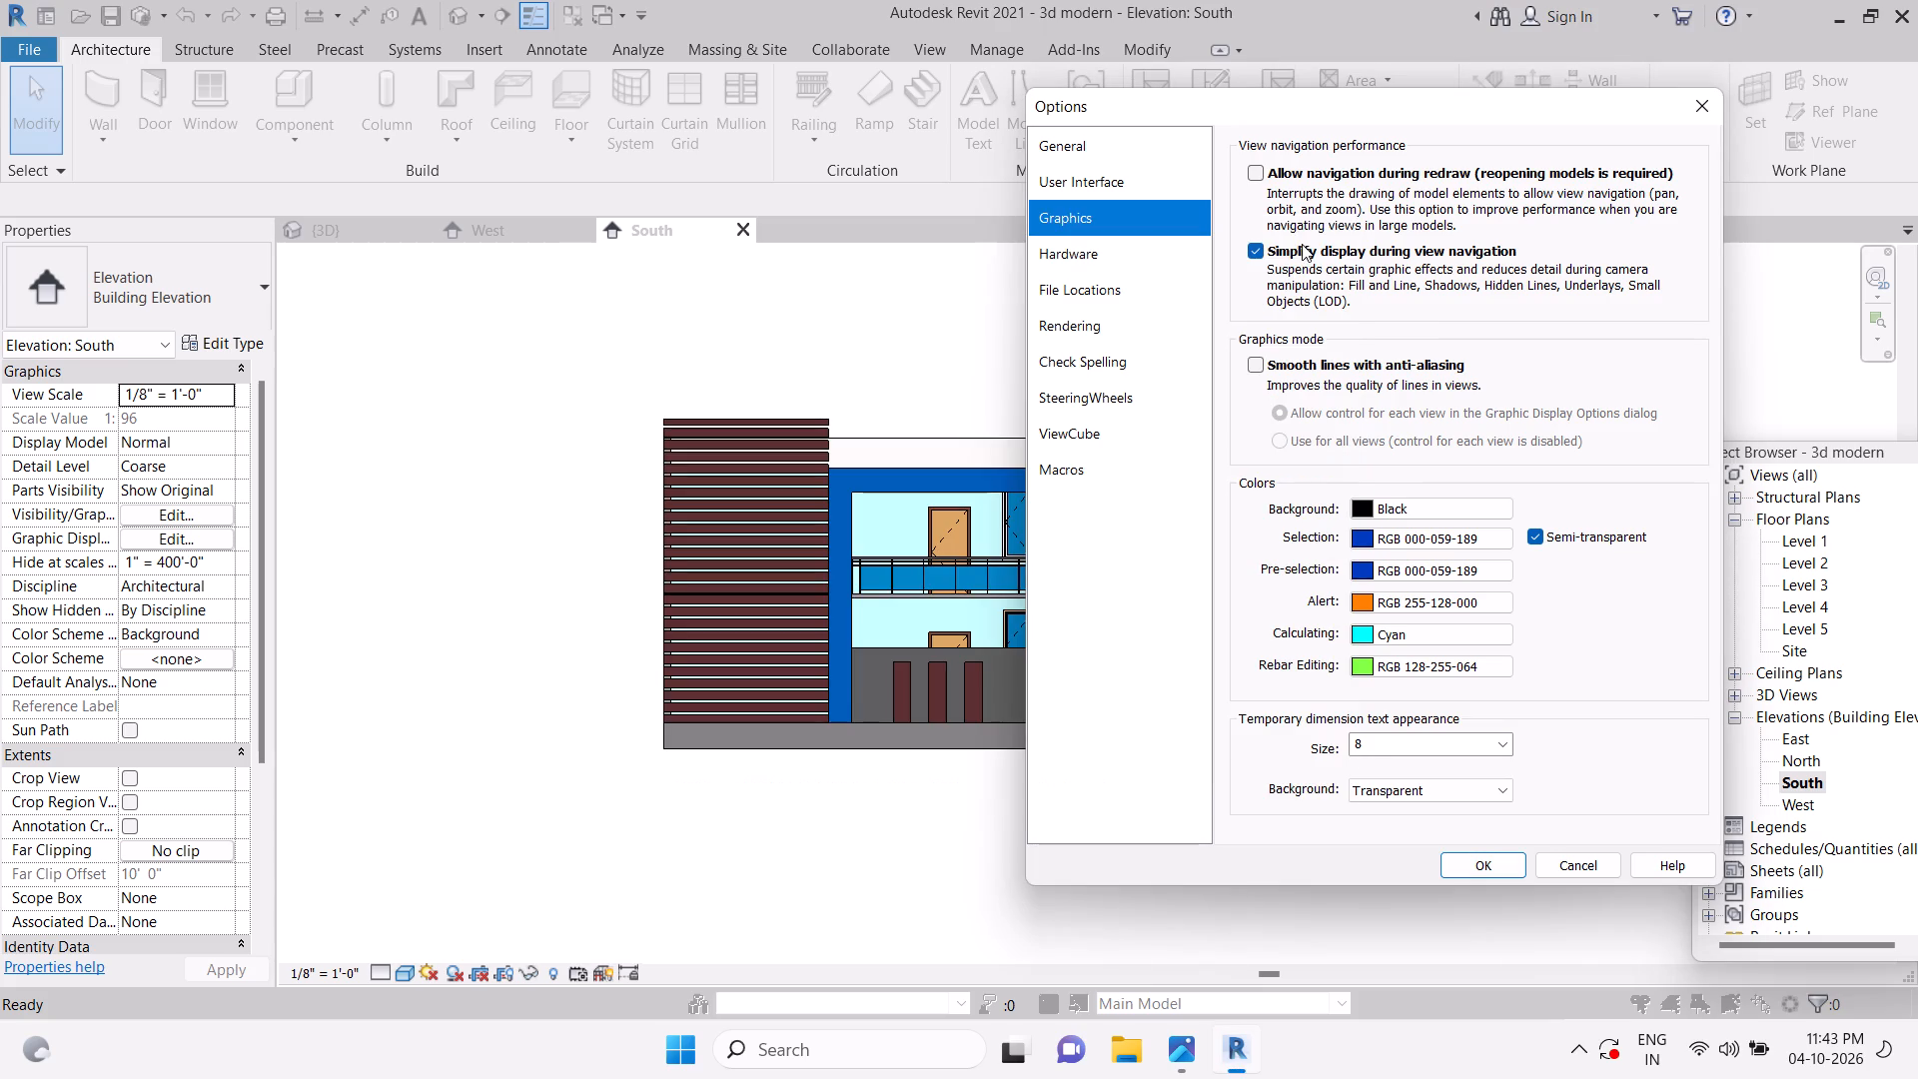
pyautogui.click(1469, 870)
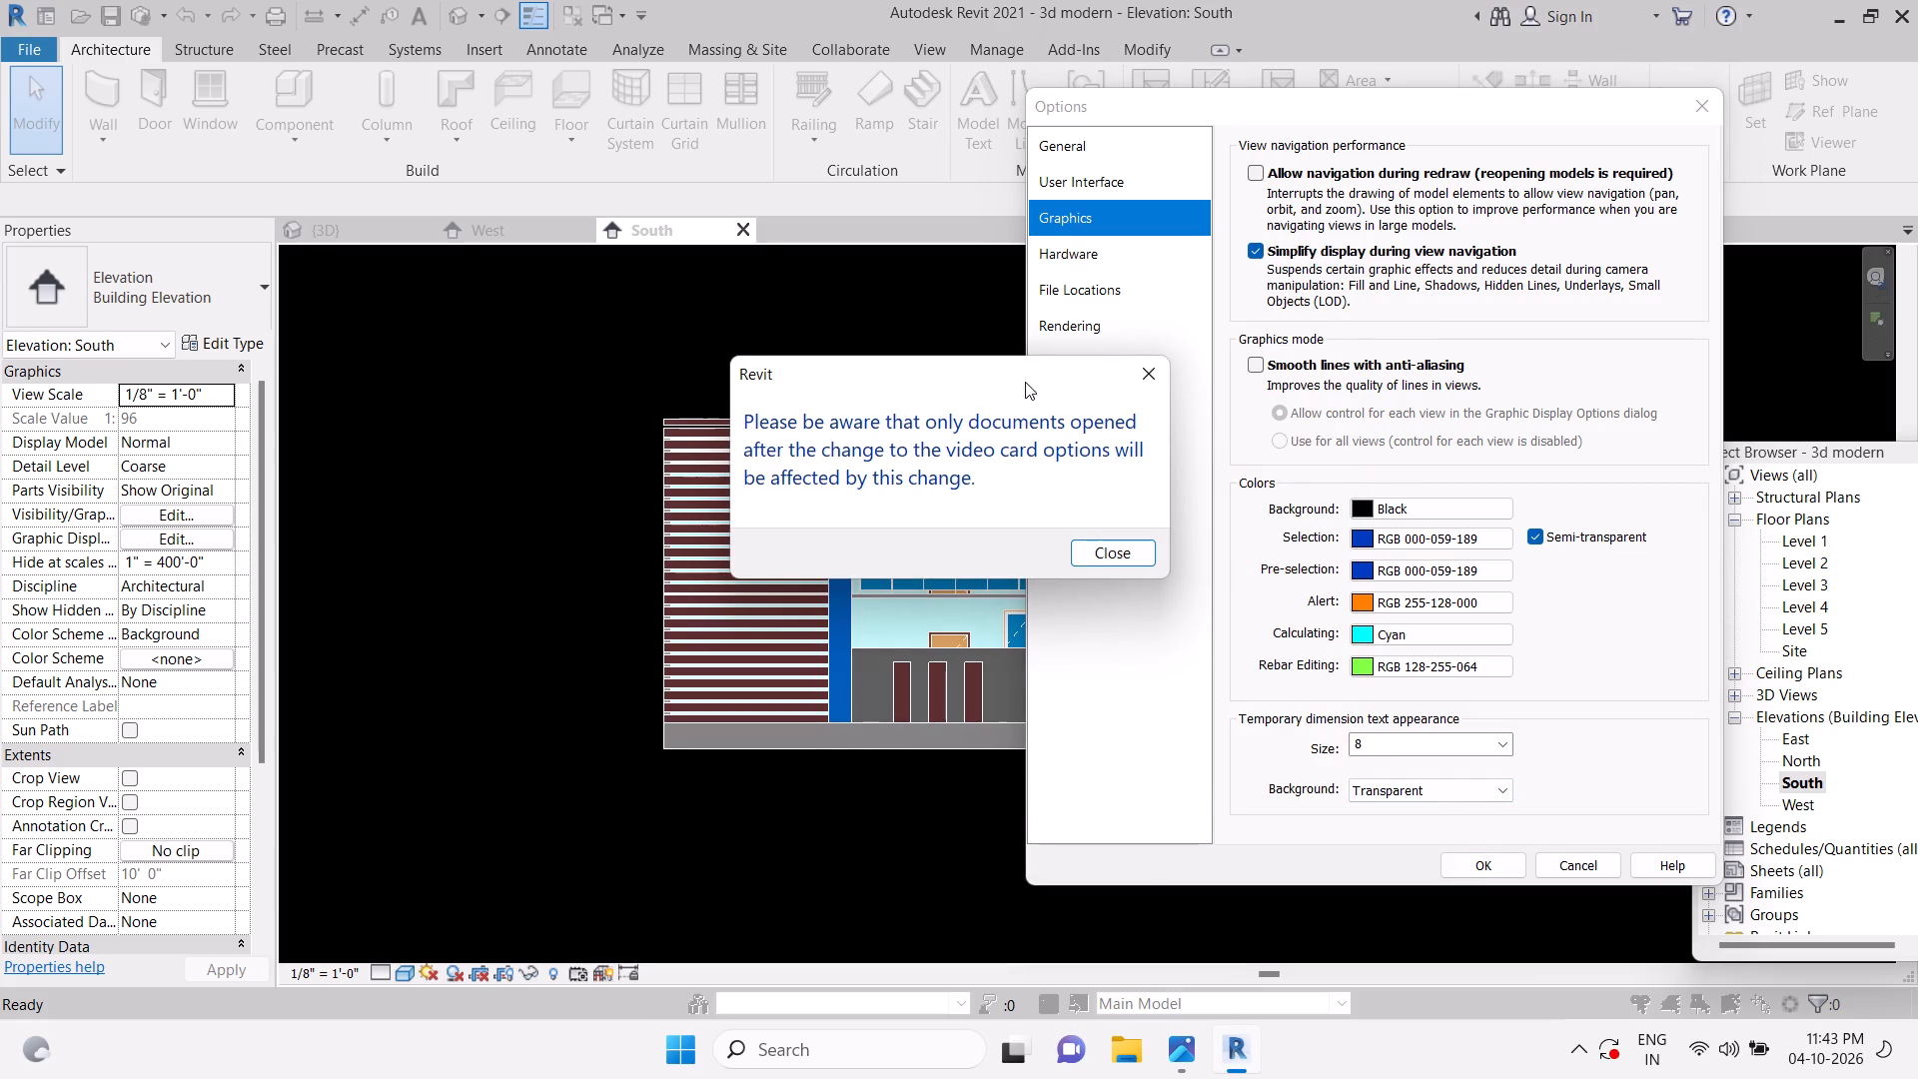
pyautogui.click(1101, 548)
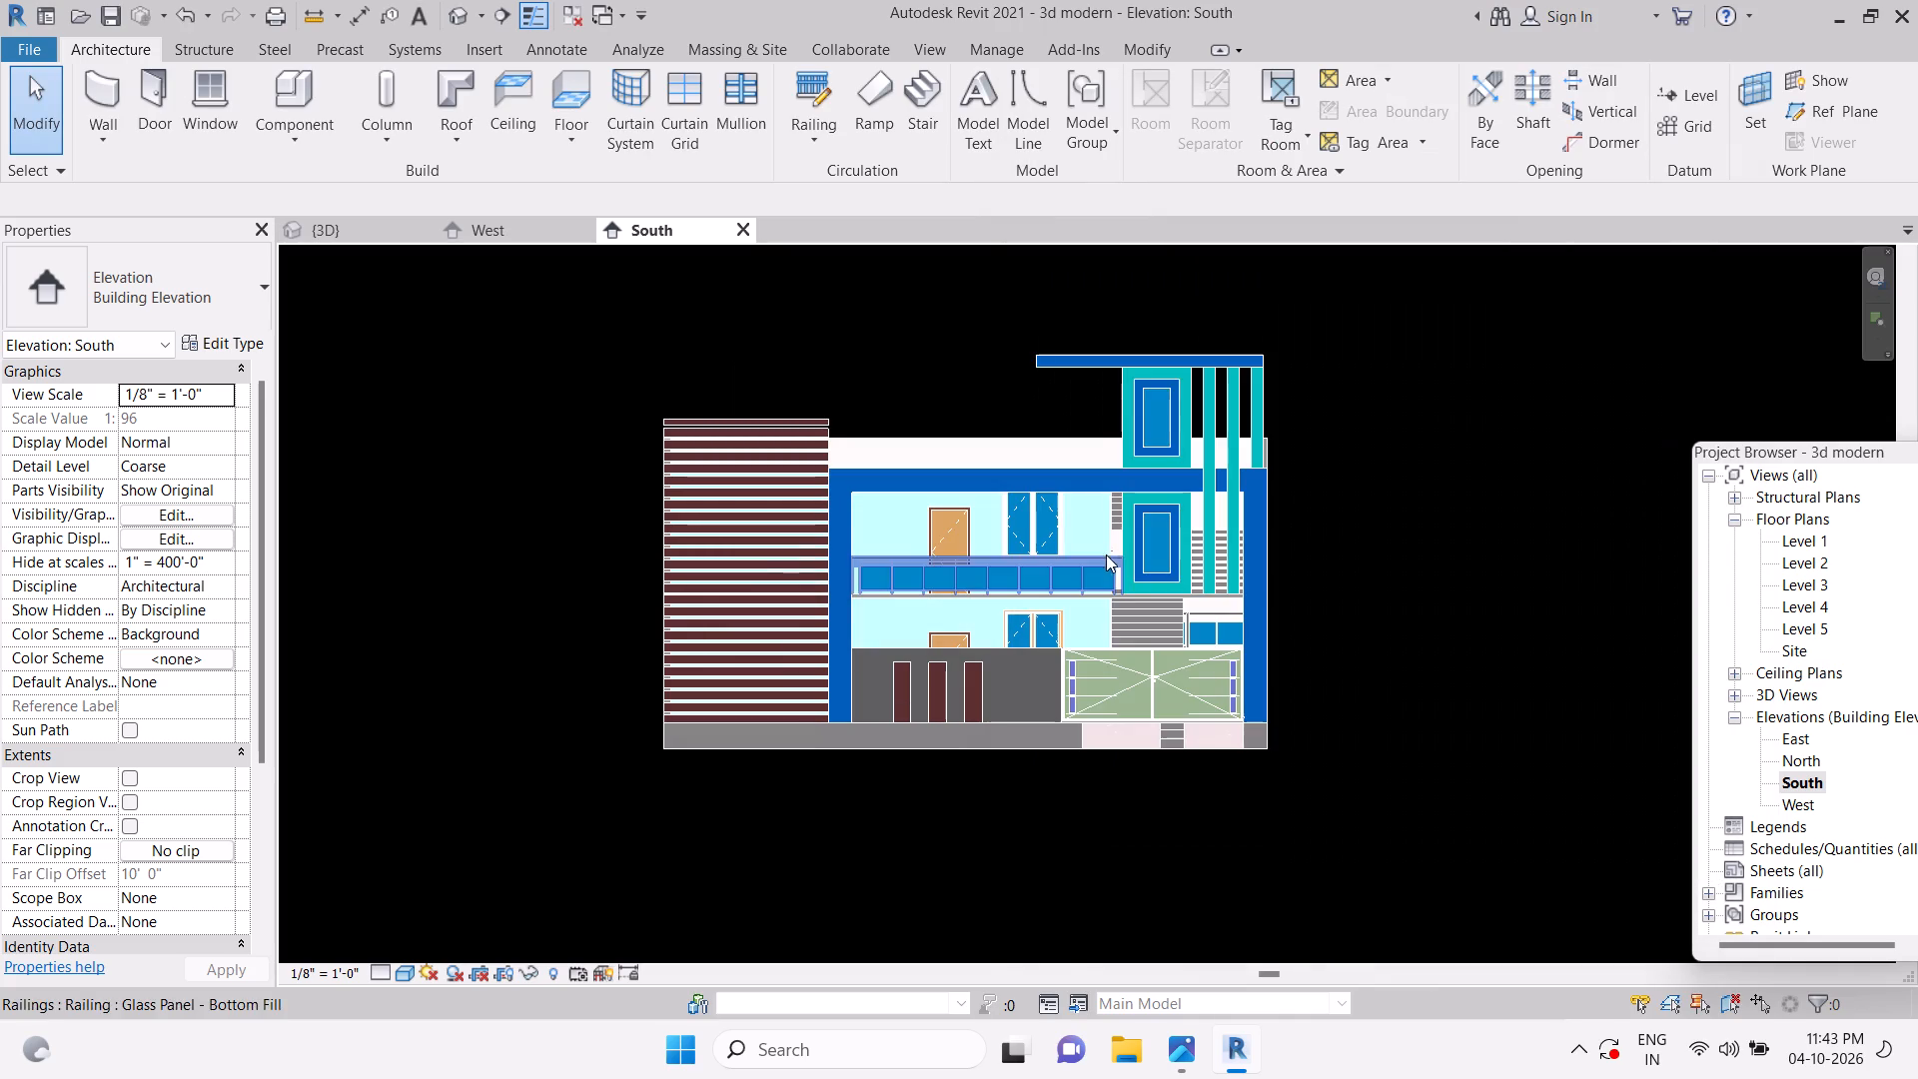
# Examine the South facade's linework and colours against the black background.
pyautogui.scroll(-2, 882, 343)
pyautogui.moveTo(888, 356); pyautogui.dragTo(983, 375, button='middle')
pyautogui.scroll(3, 1088, 539)
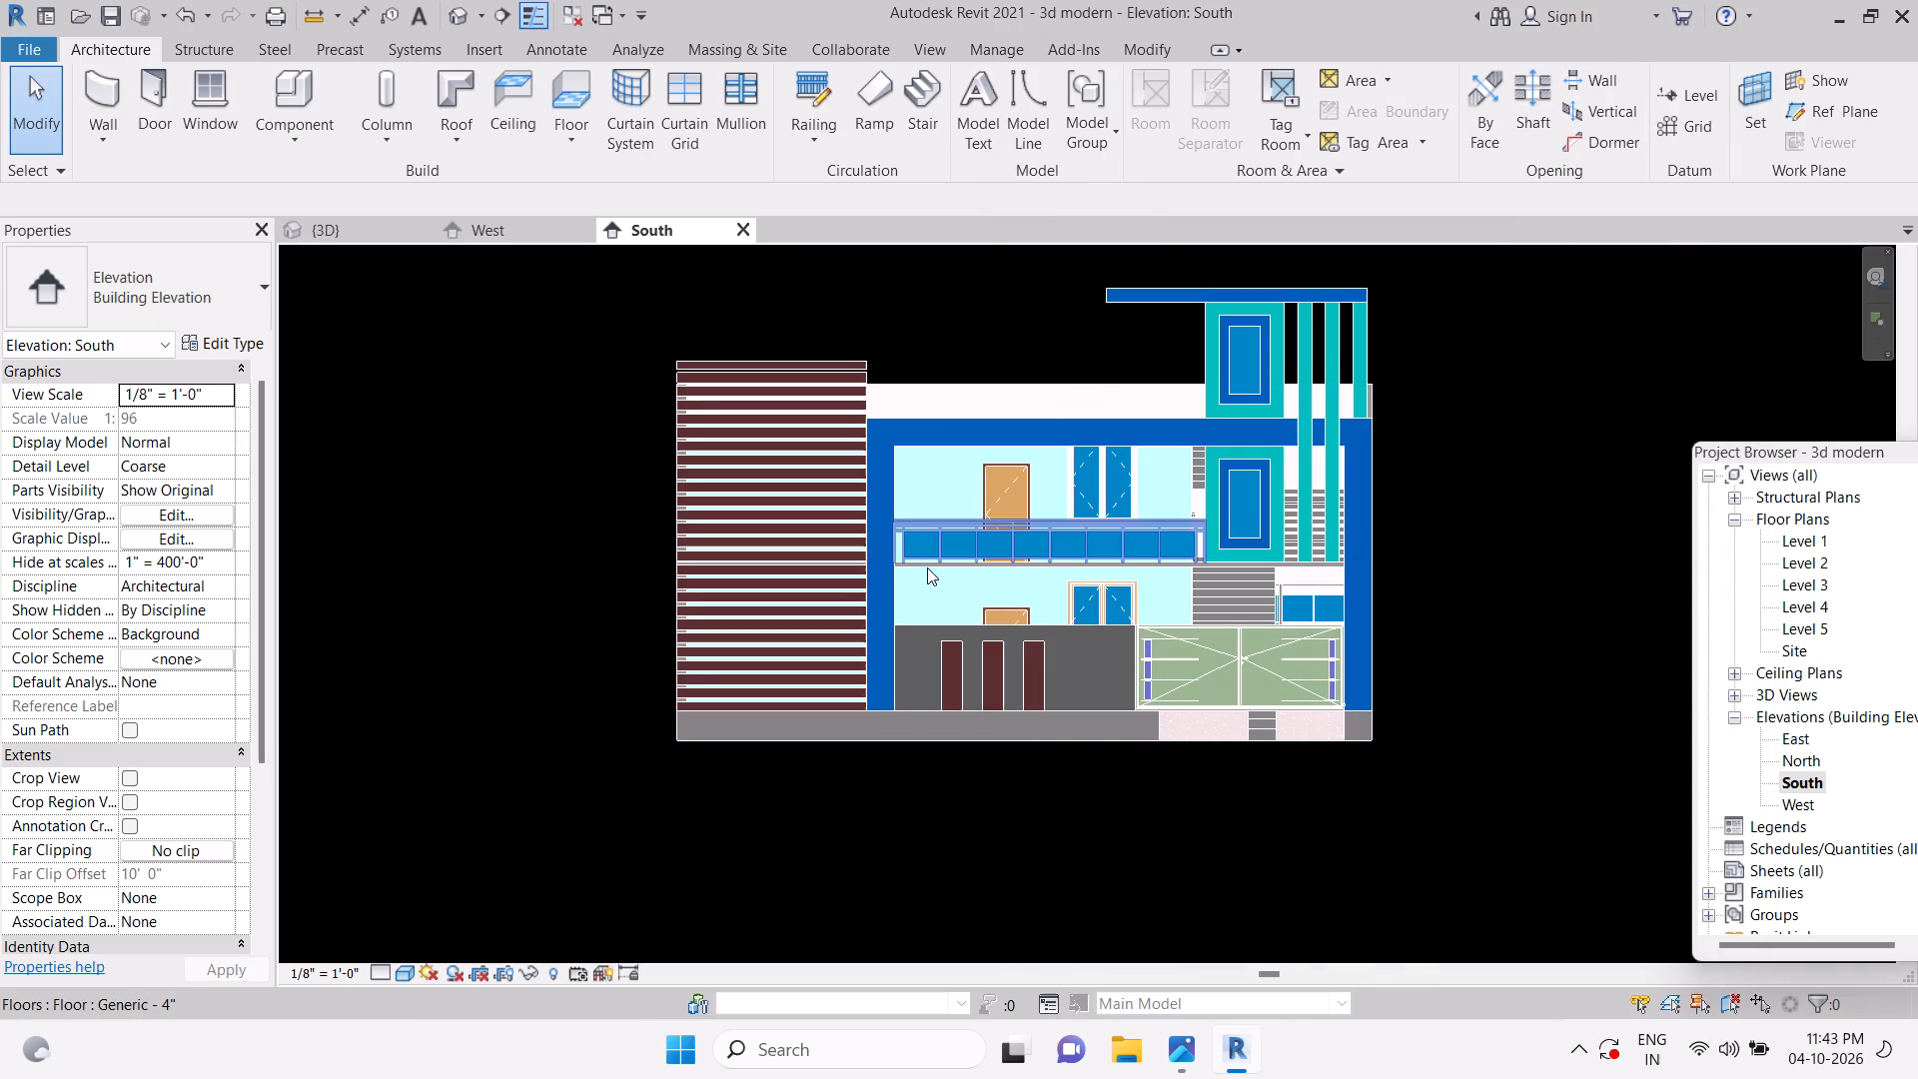
pyautogui.scroll(4, 860, 360)
pyautogui.press('Escape')
pyautogui.press('Escape')
pyautogui.press('Escape')
pyautogui.press('Escape')
pyautogui.press('Escape')
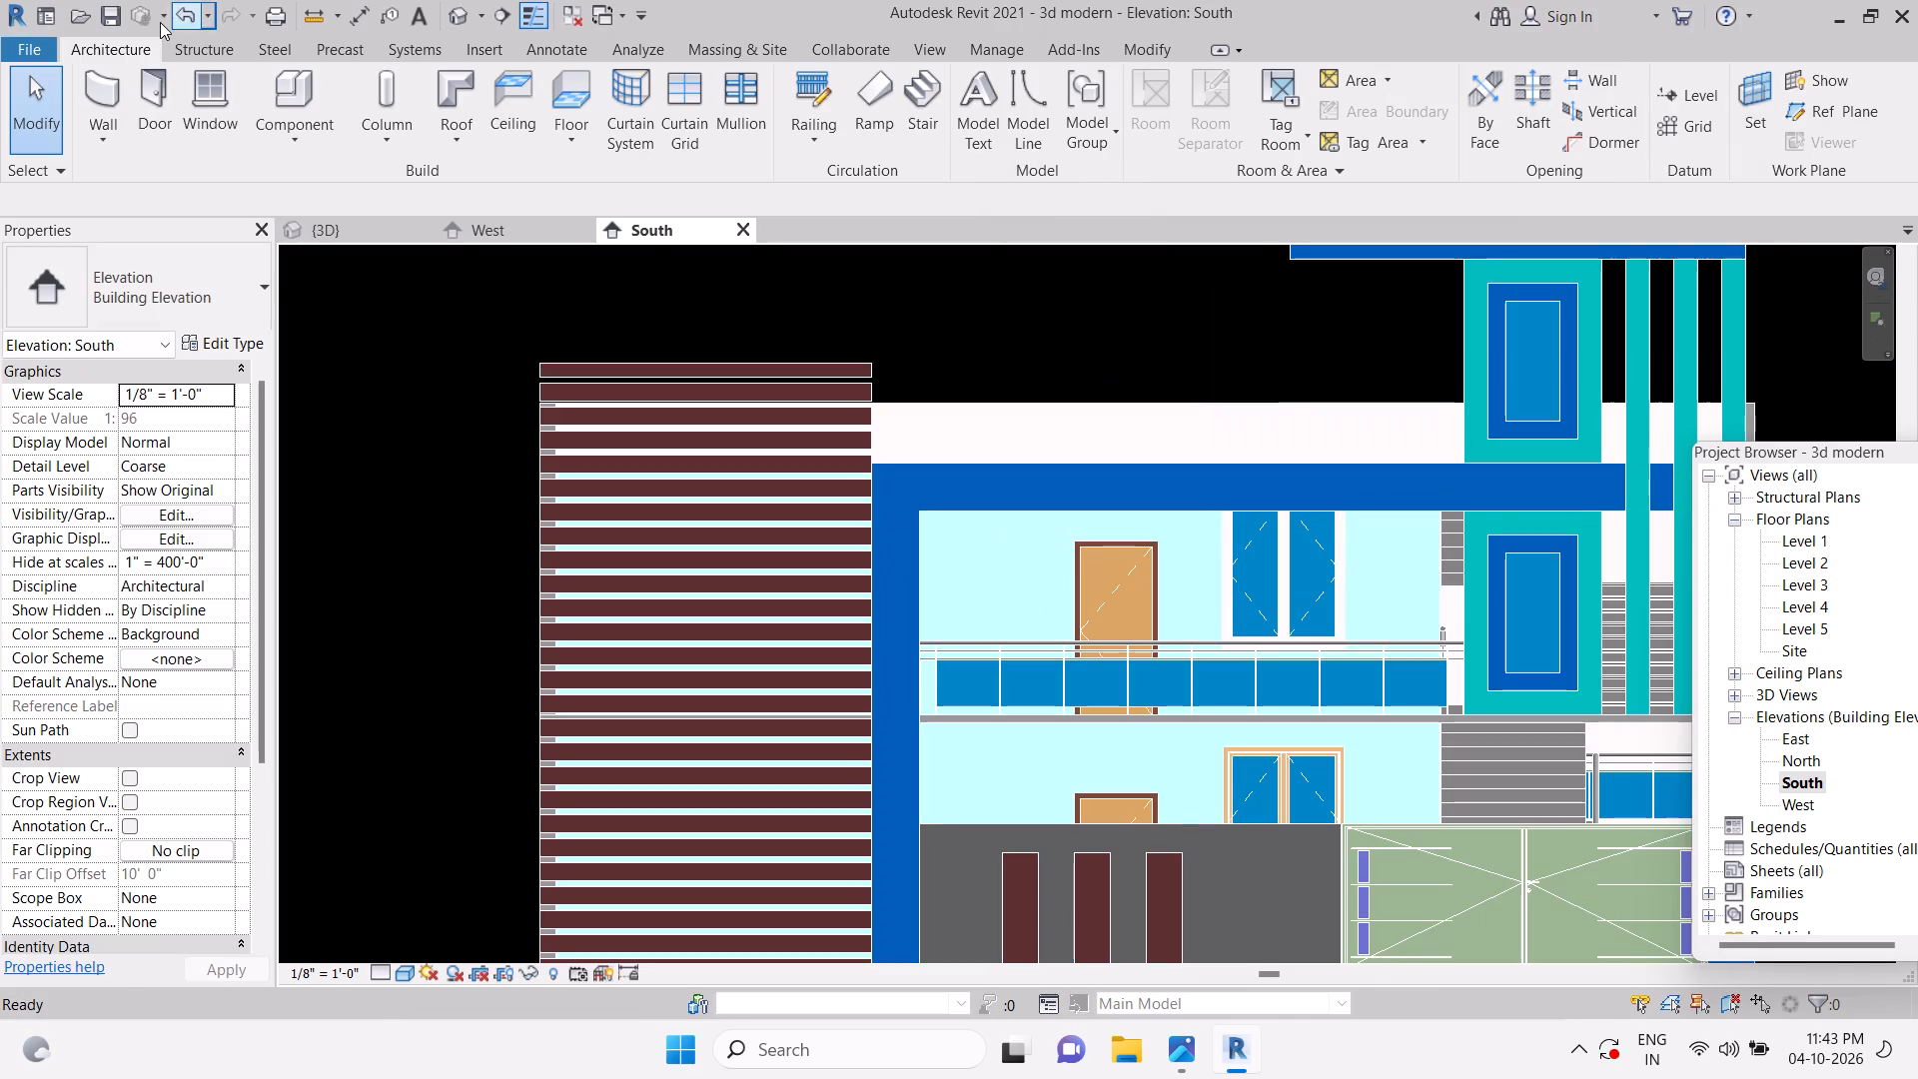
# Reopen the Graphics options, set the view background colour to White and apply the change.
pyautogui.click(32, 43)
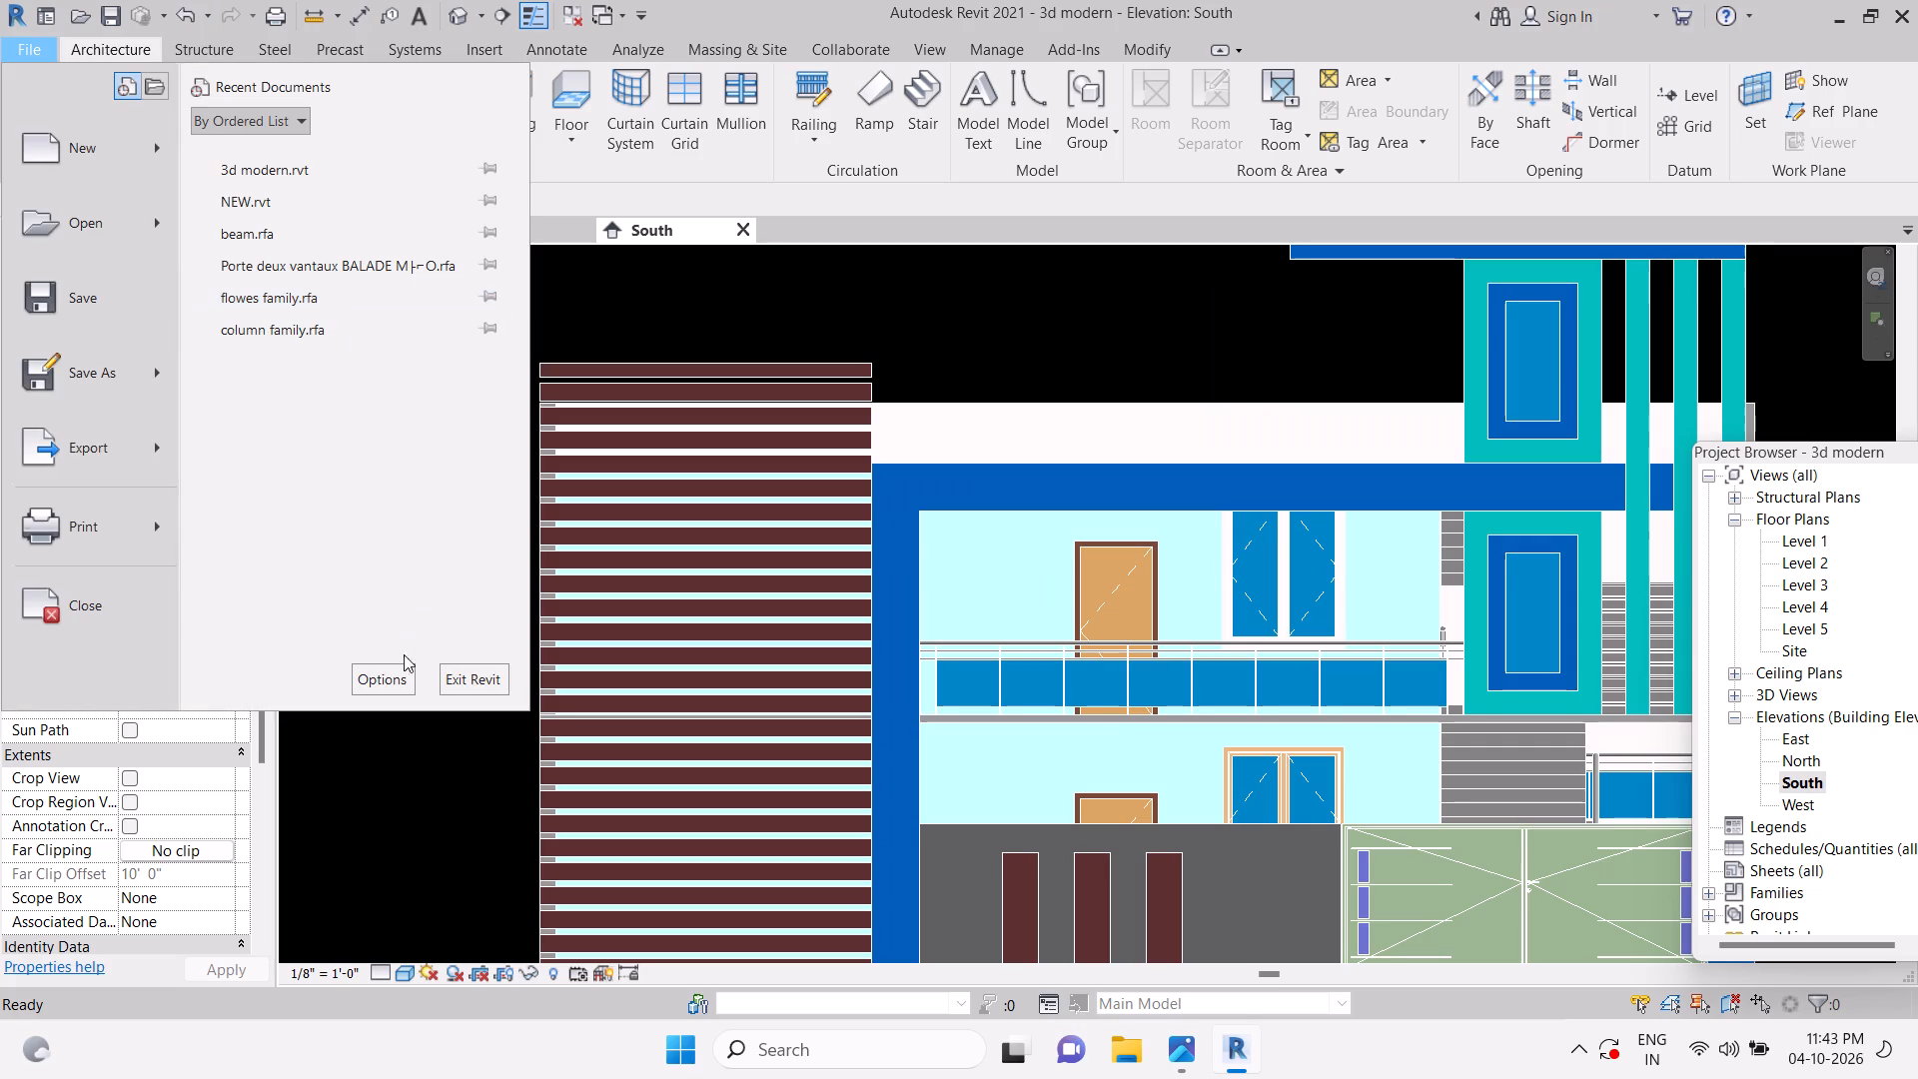
pyautogui.click(405, 676)
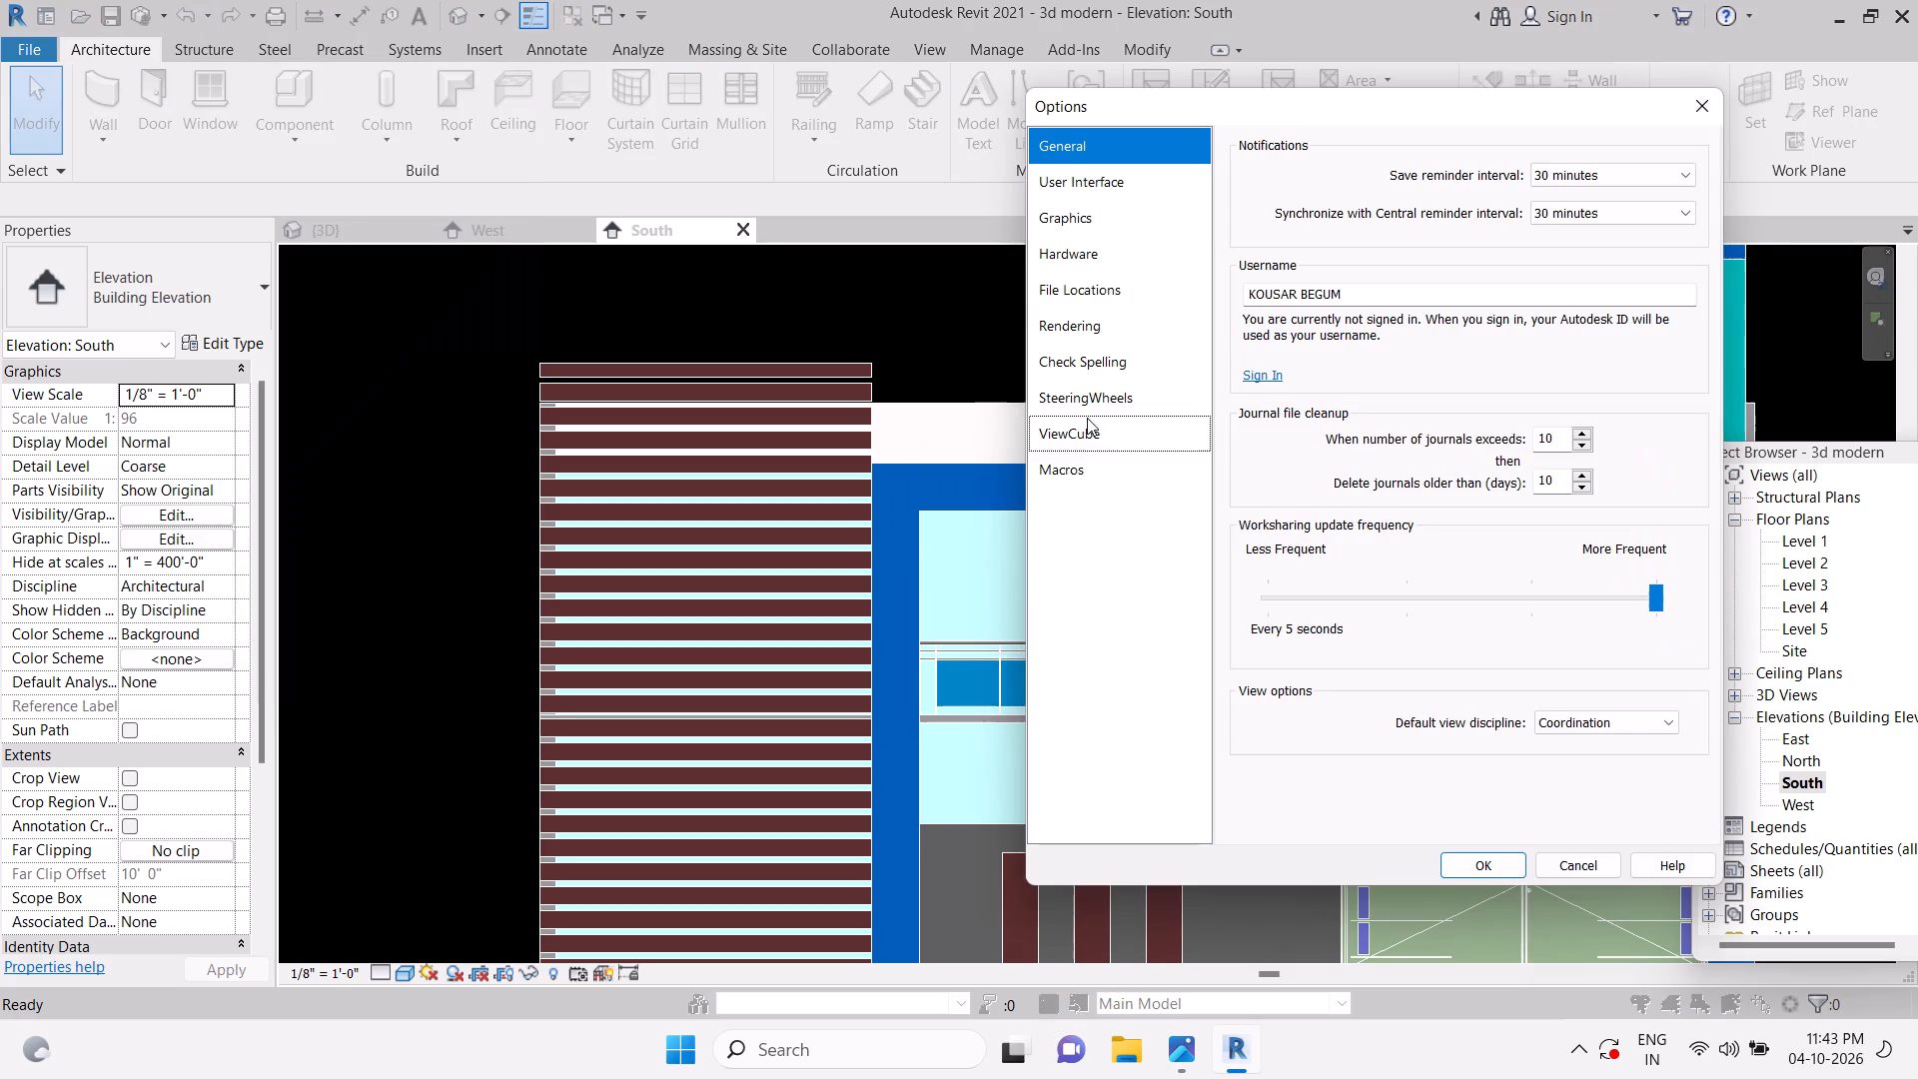
pyautogui.click(1084, 225)
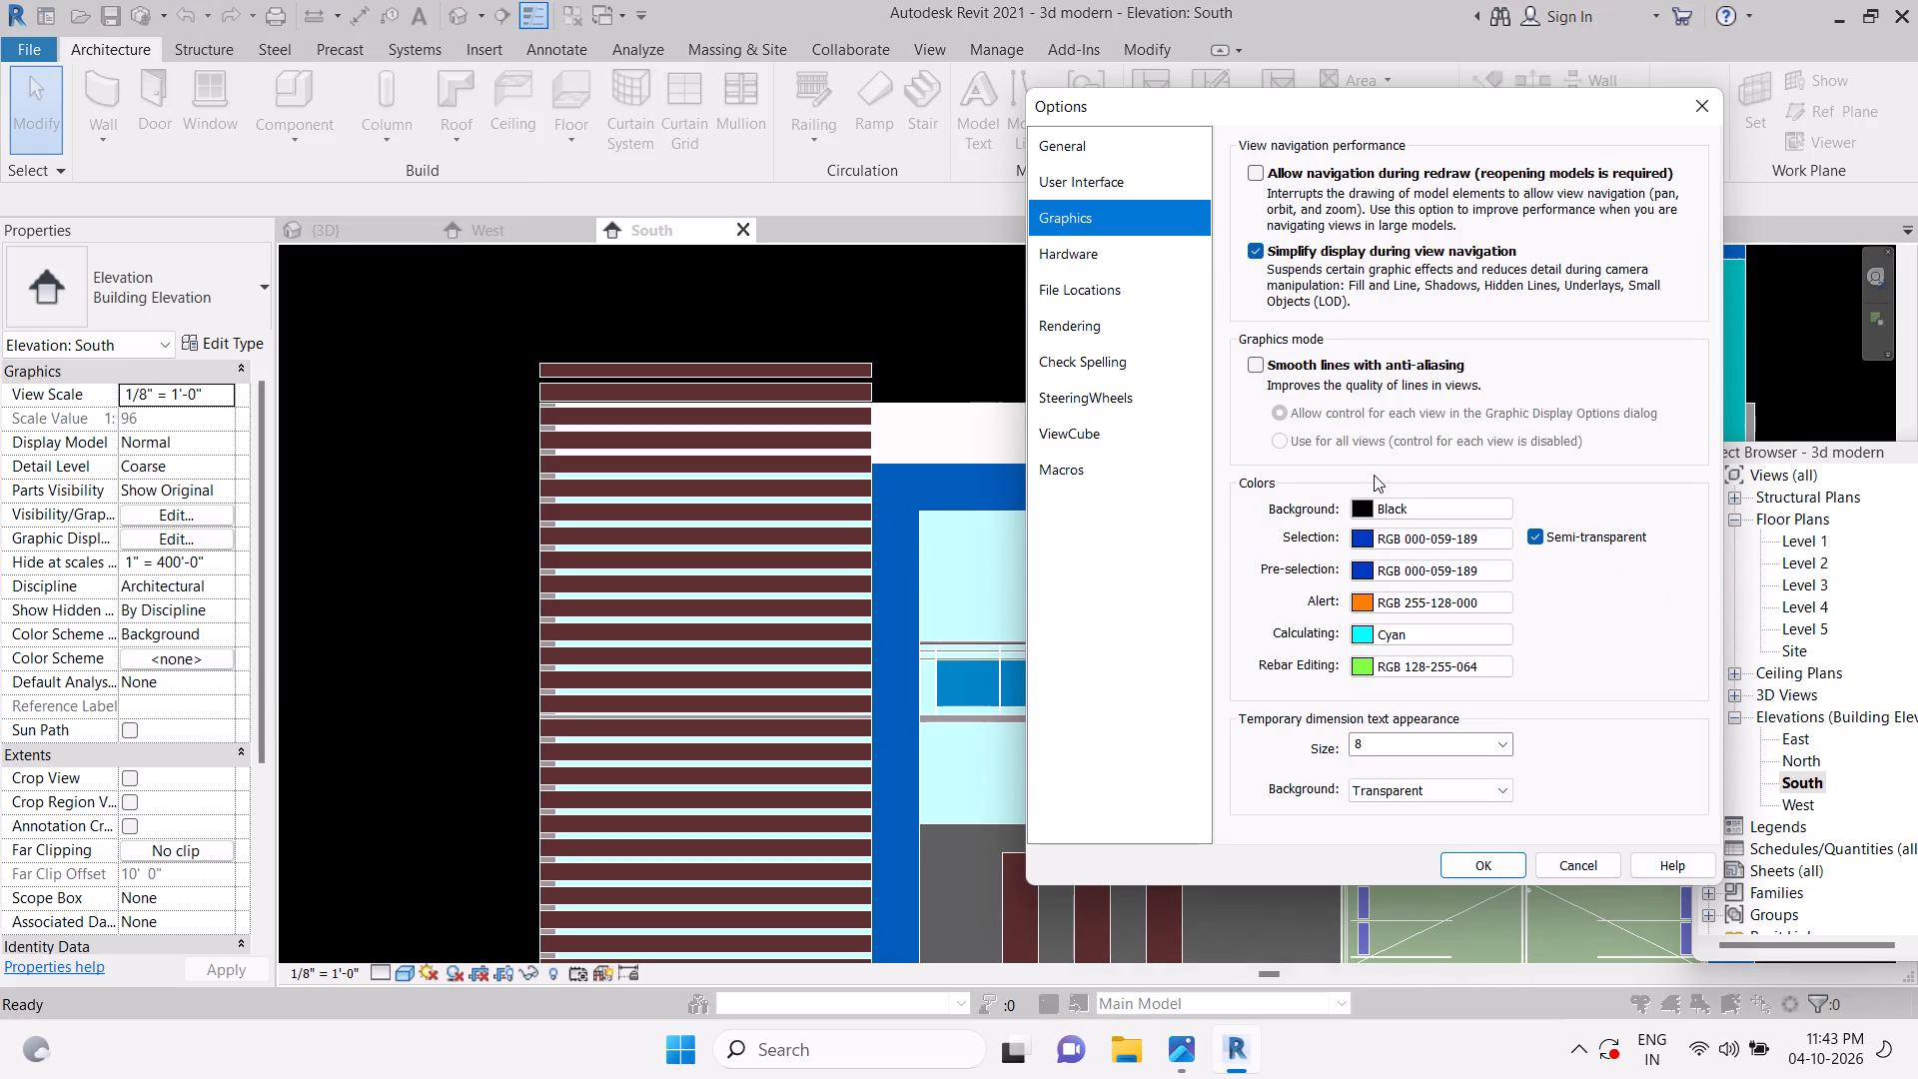
pyautogui.click(1400, 514)
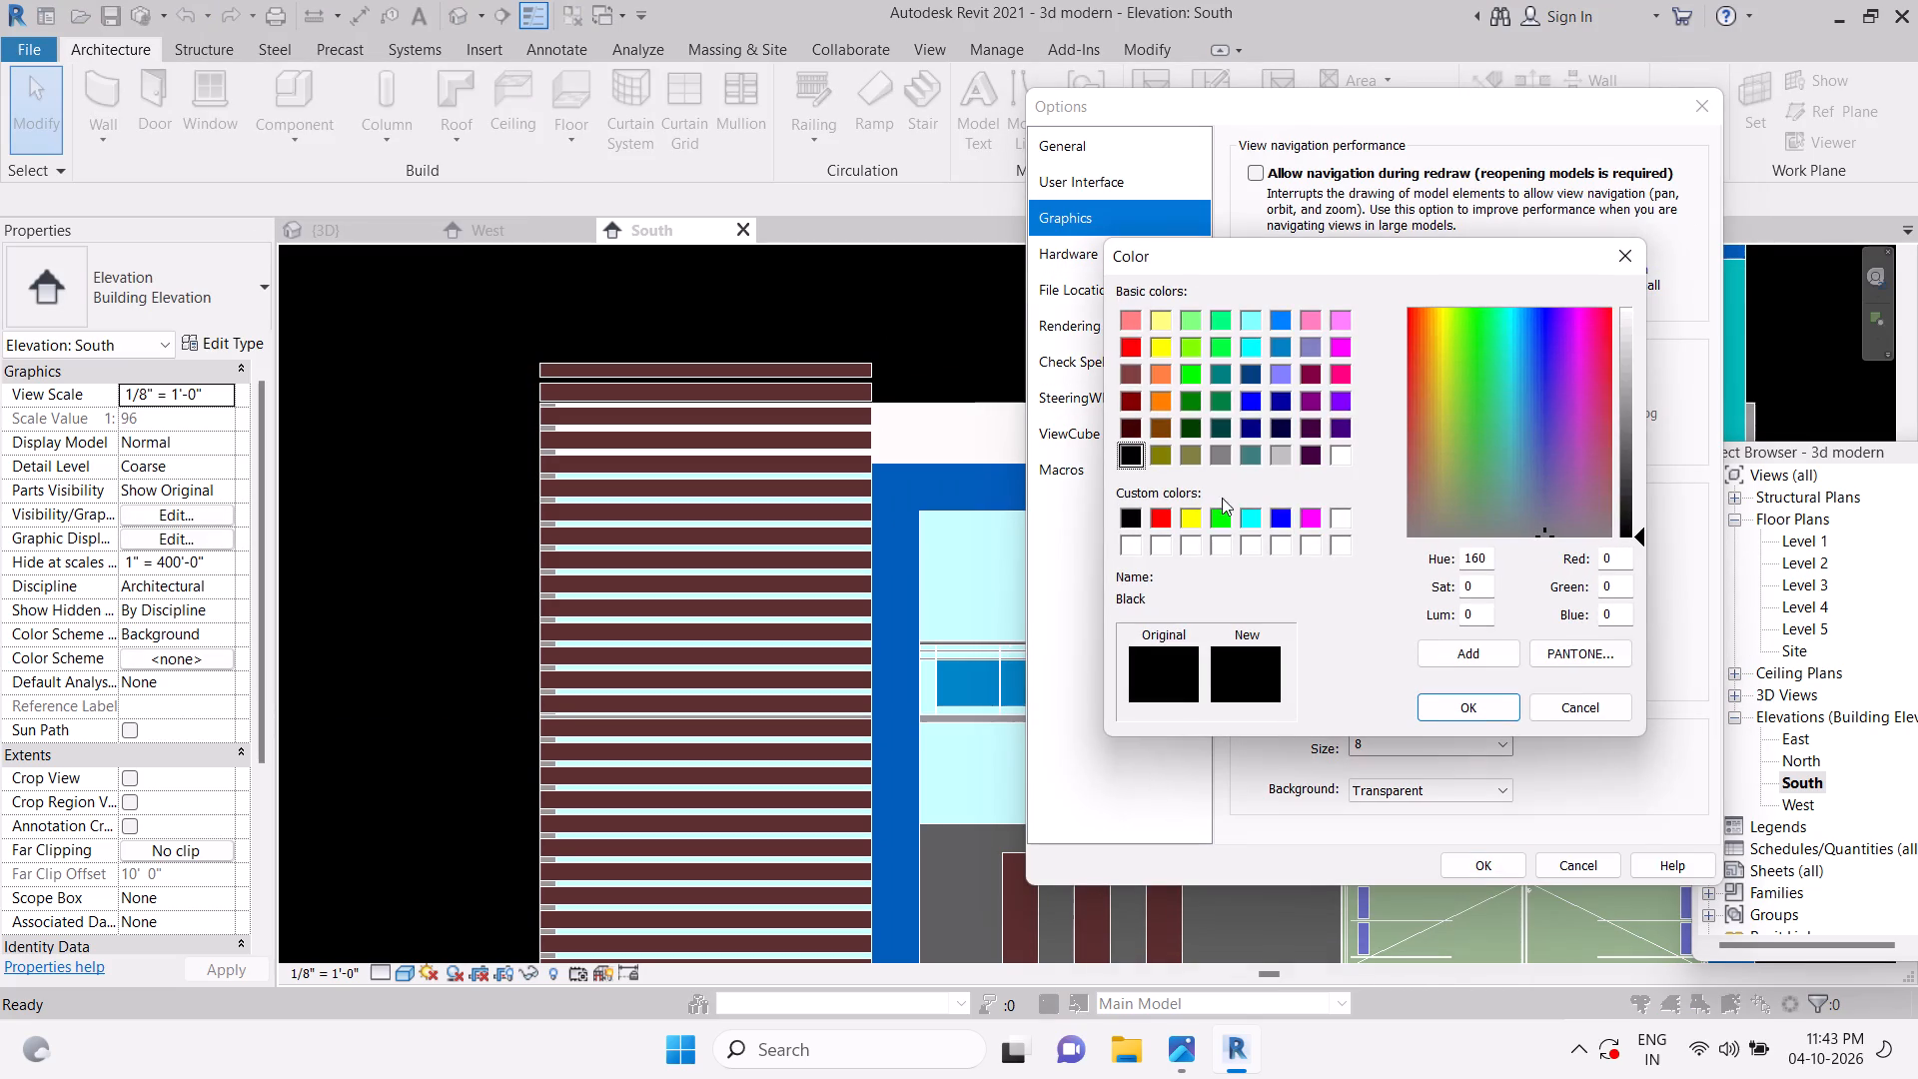
pyautogui.click(1339, 527)
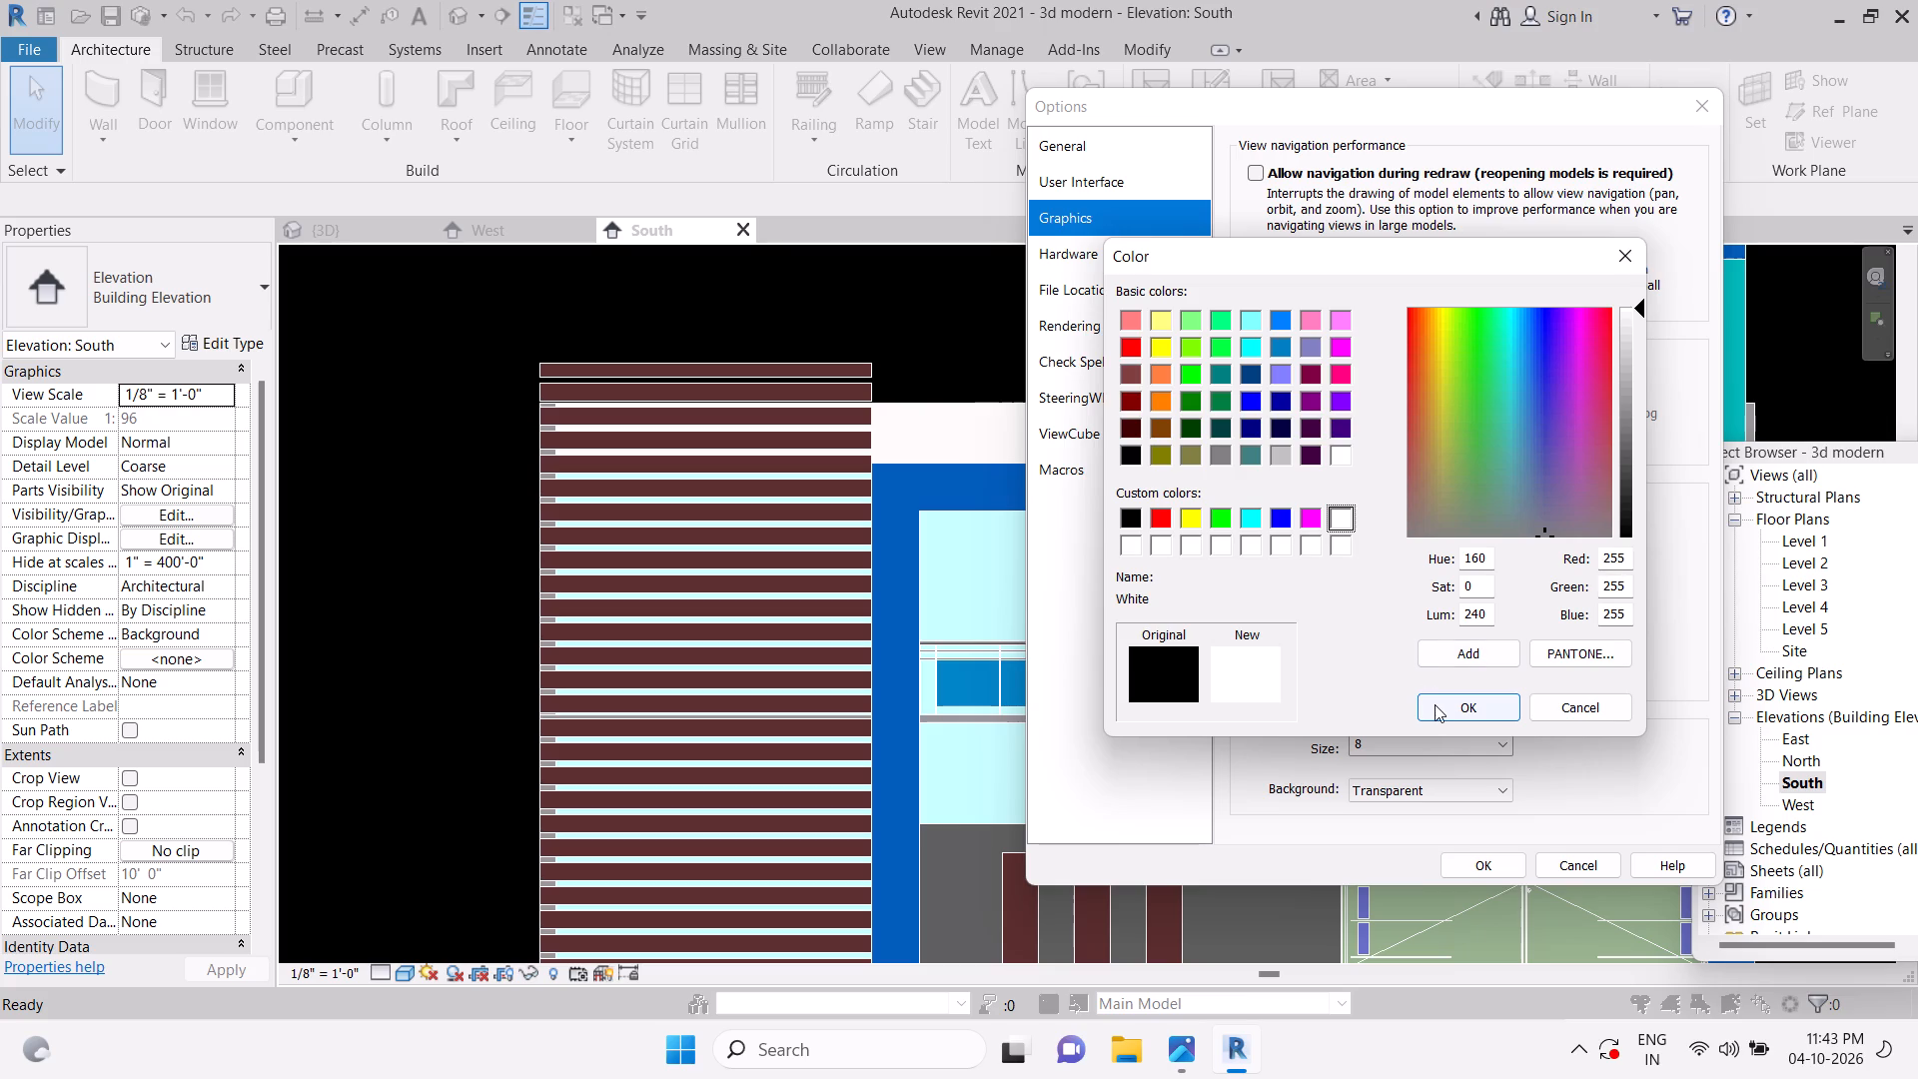
pyautogui.click(1435, 704)
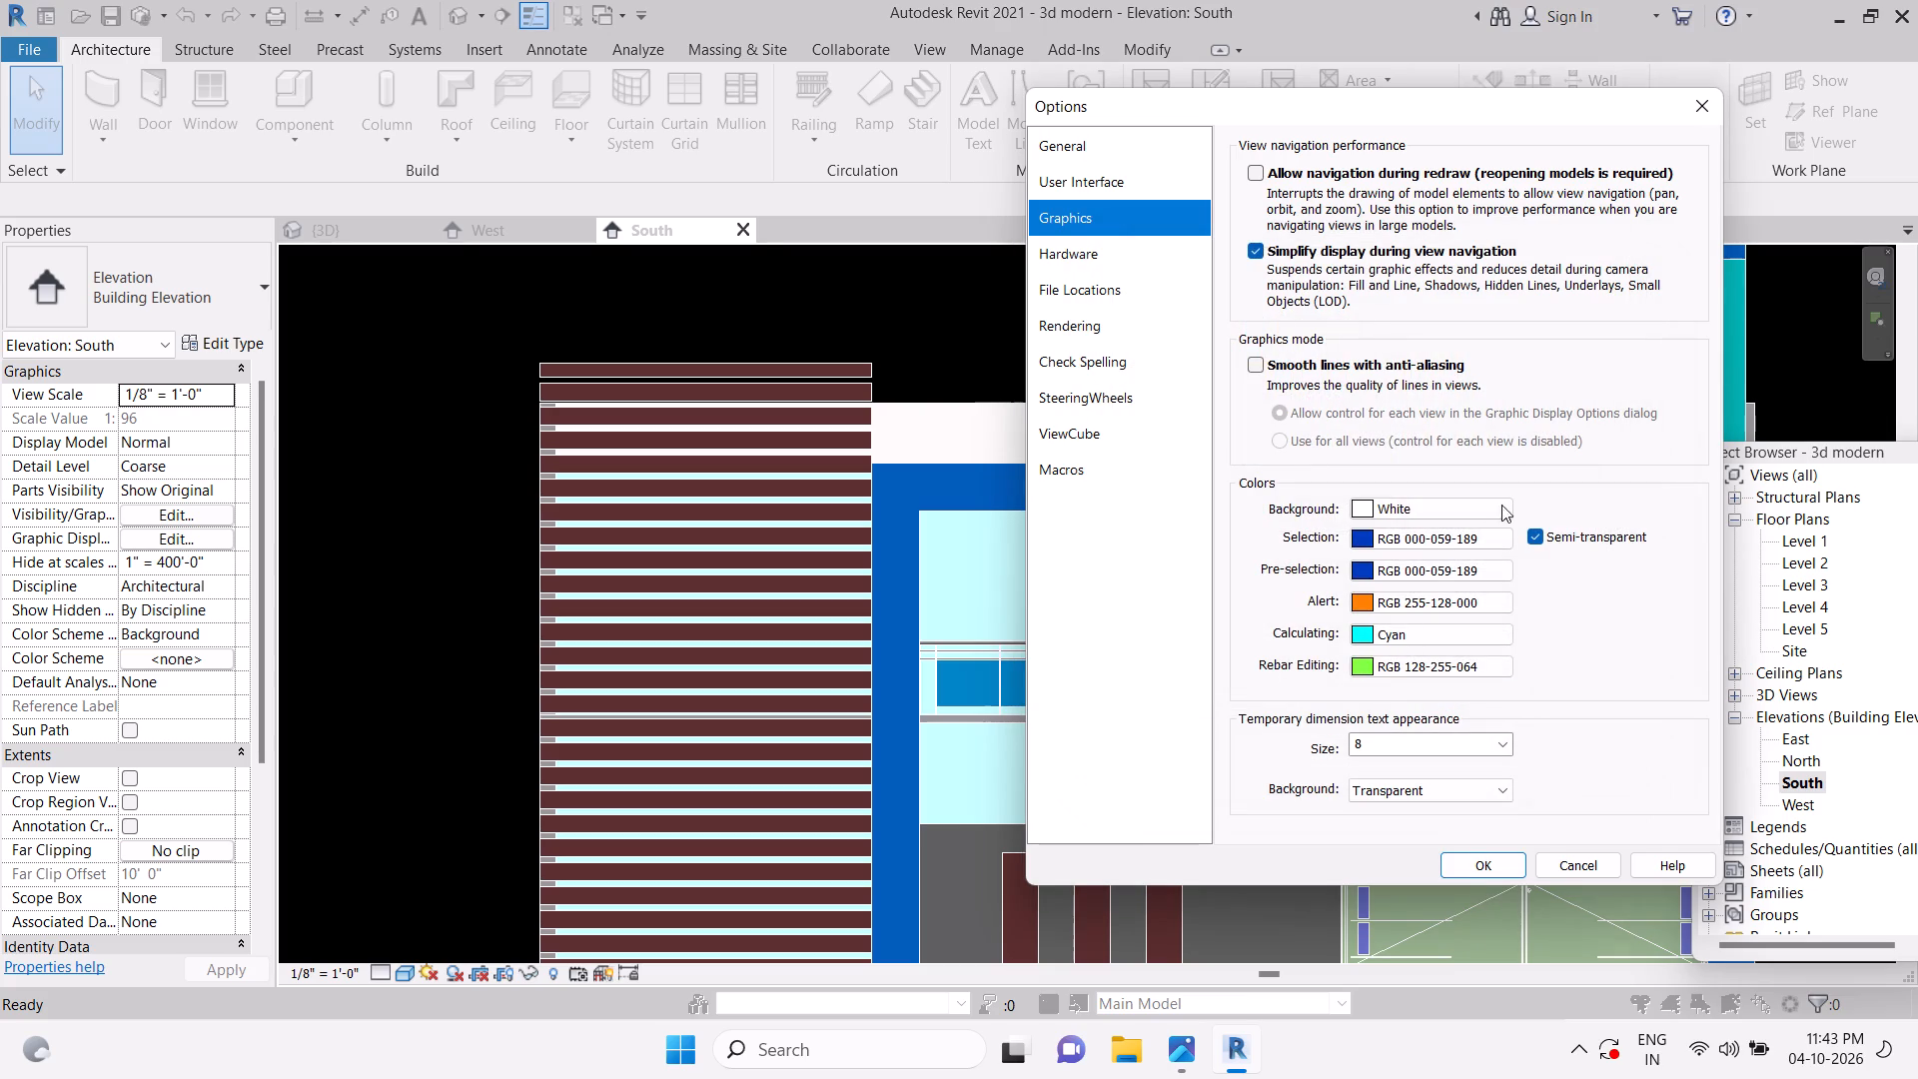
pyautogui.click(1498, 861)
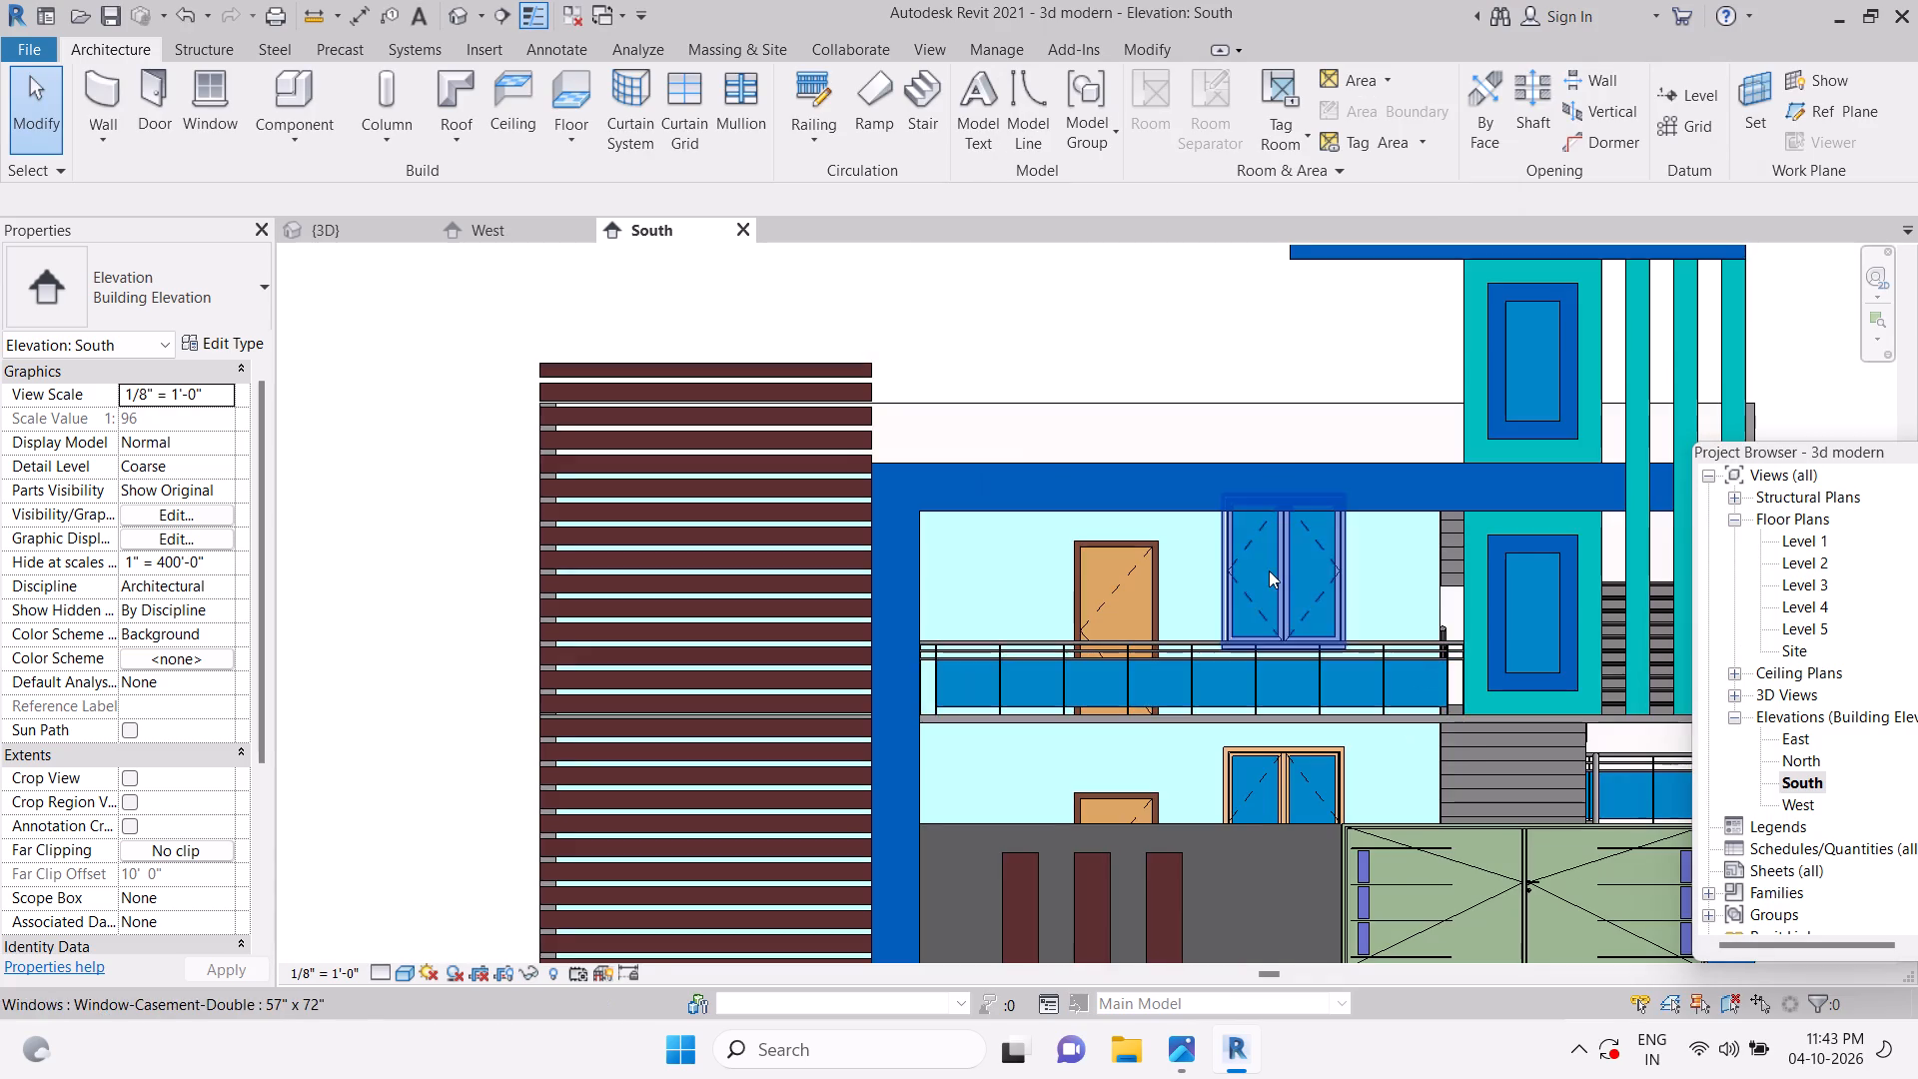
# Centre the whole South facade in the view and save the 3d modern project.
pyautogui.scroll(-7, 1239, 509)
pyautogui.press('Escape')
pyautogui.press('Escape')
pyautogui.moveTo(1359, 603); pyautogui.dragTo(1244, 612, button='middle')
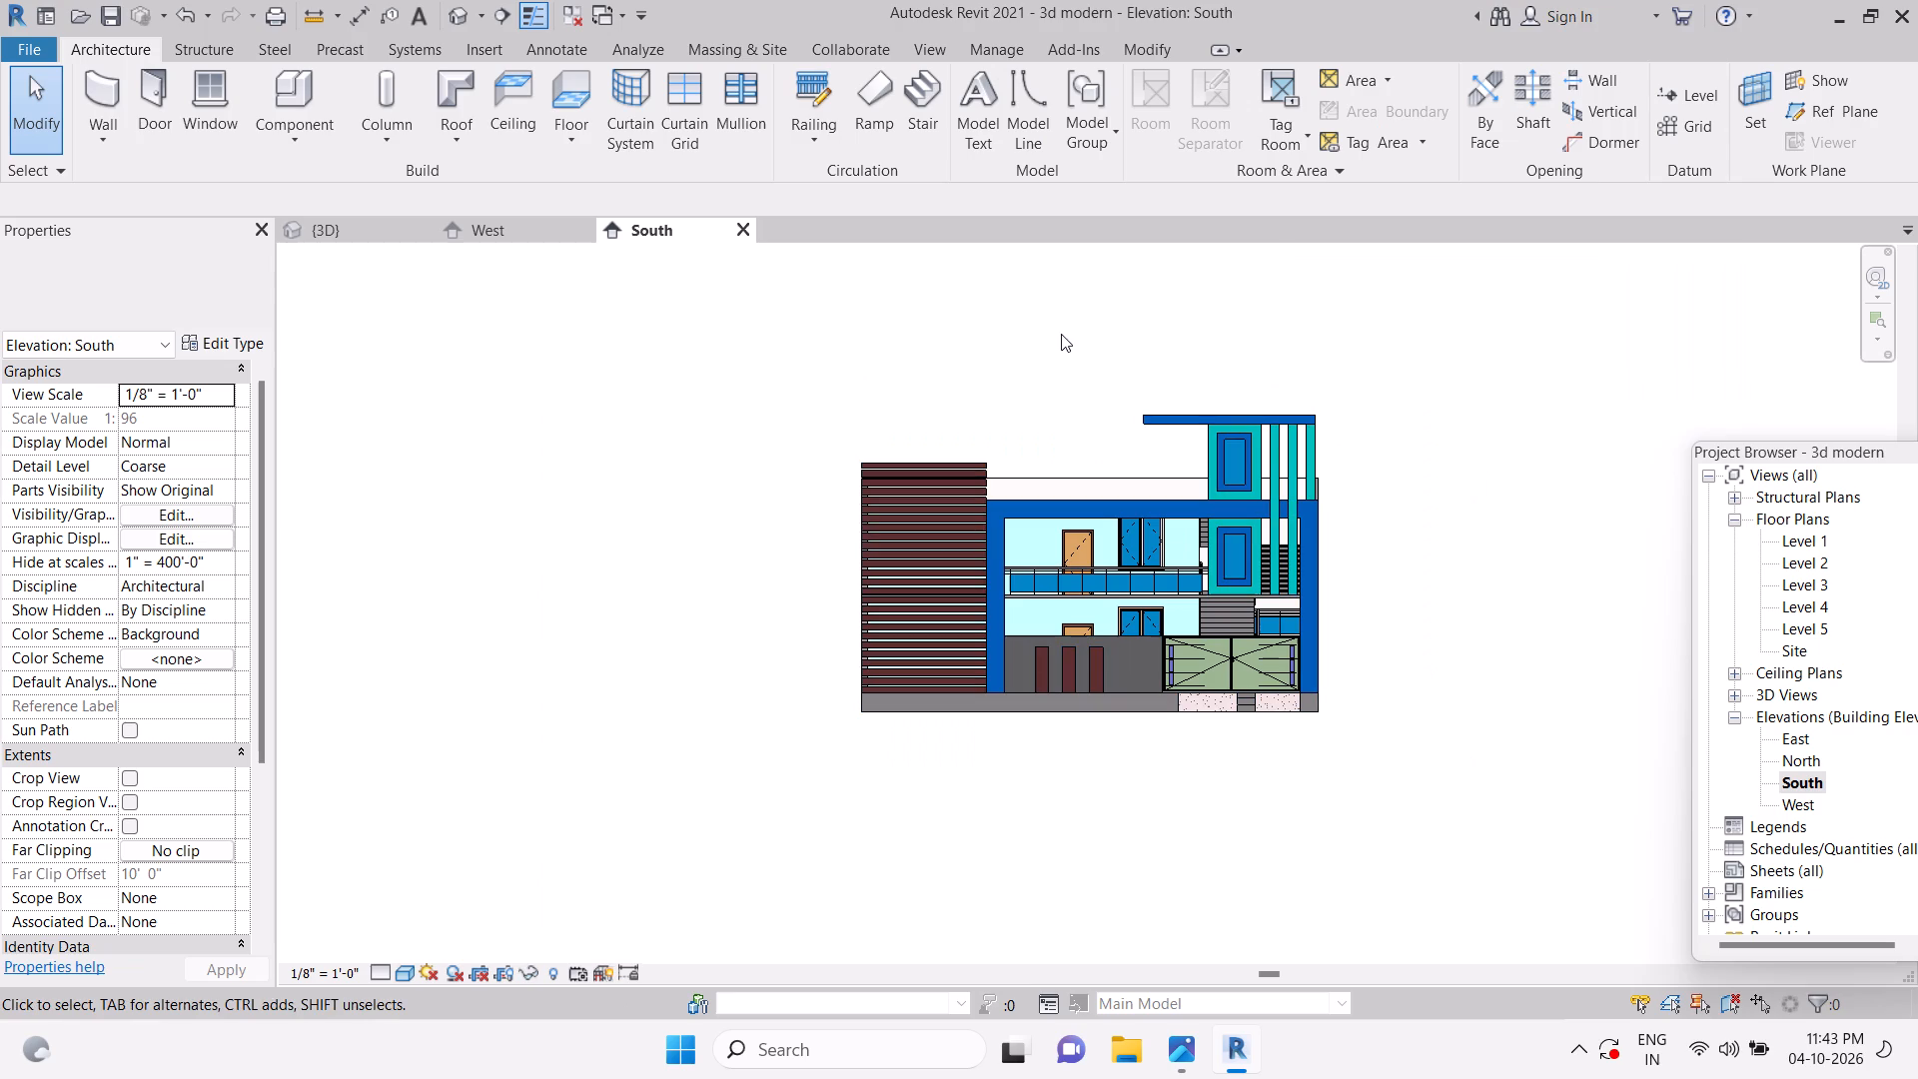
pyautogui.hotkey('ctrl', 's')
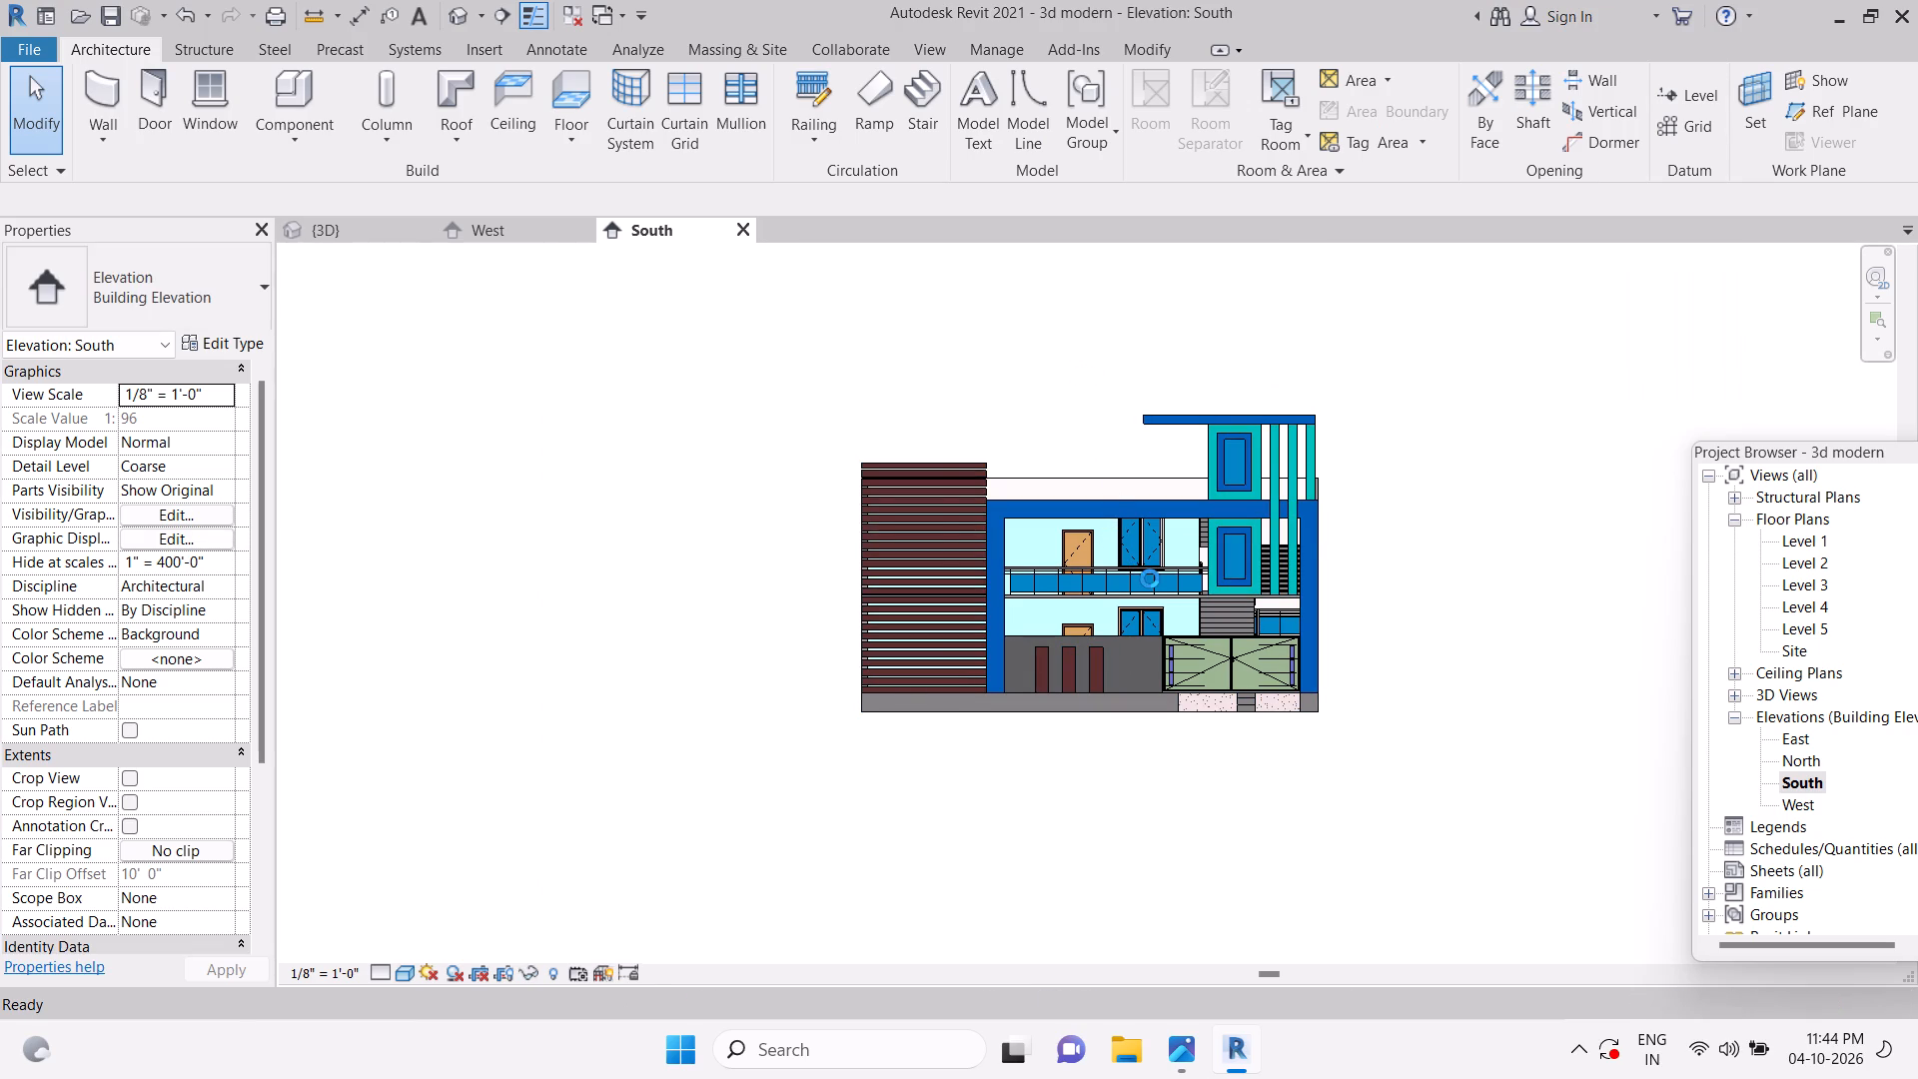
# Switch to File Explorer and open the Screenshots folder inside Pictures.
pyautogui.click(1839, 24)
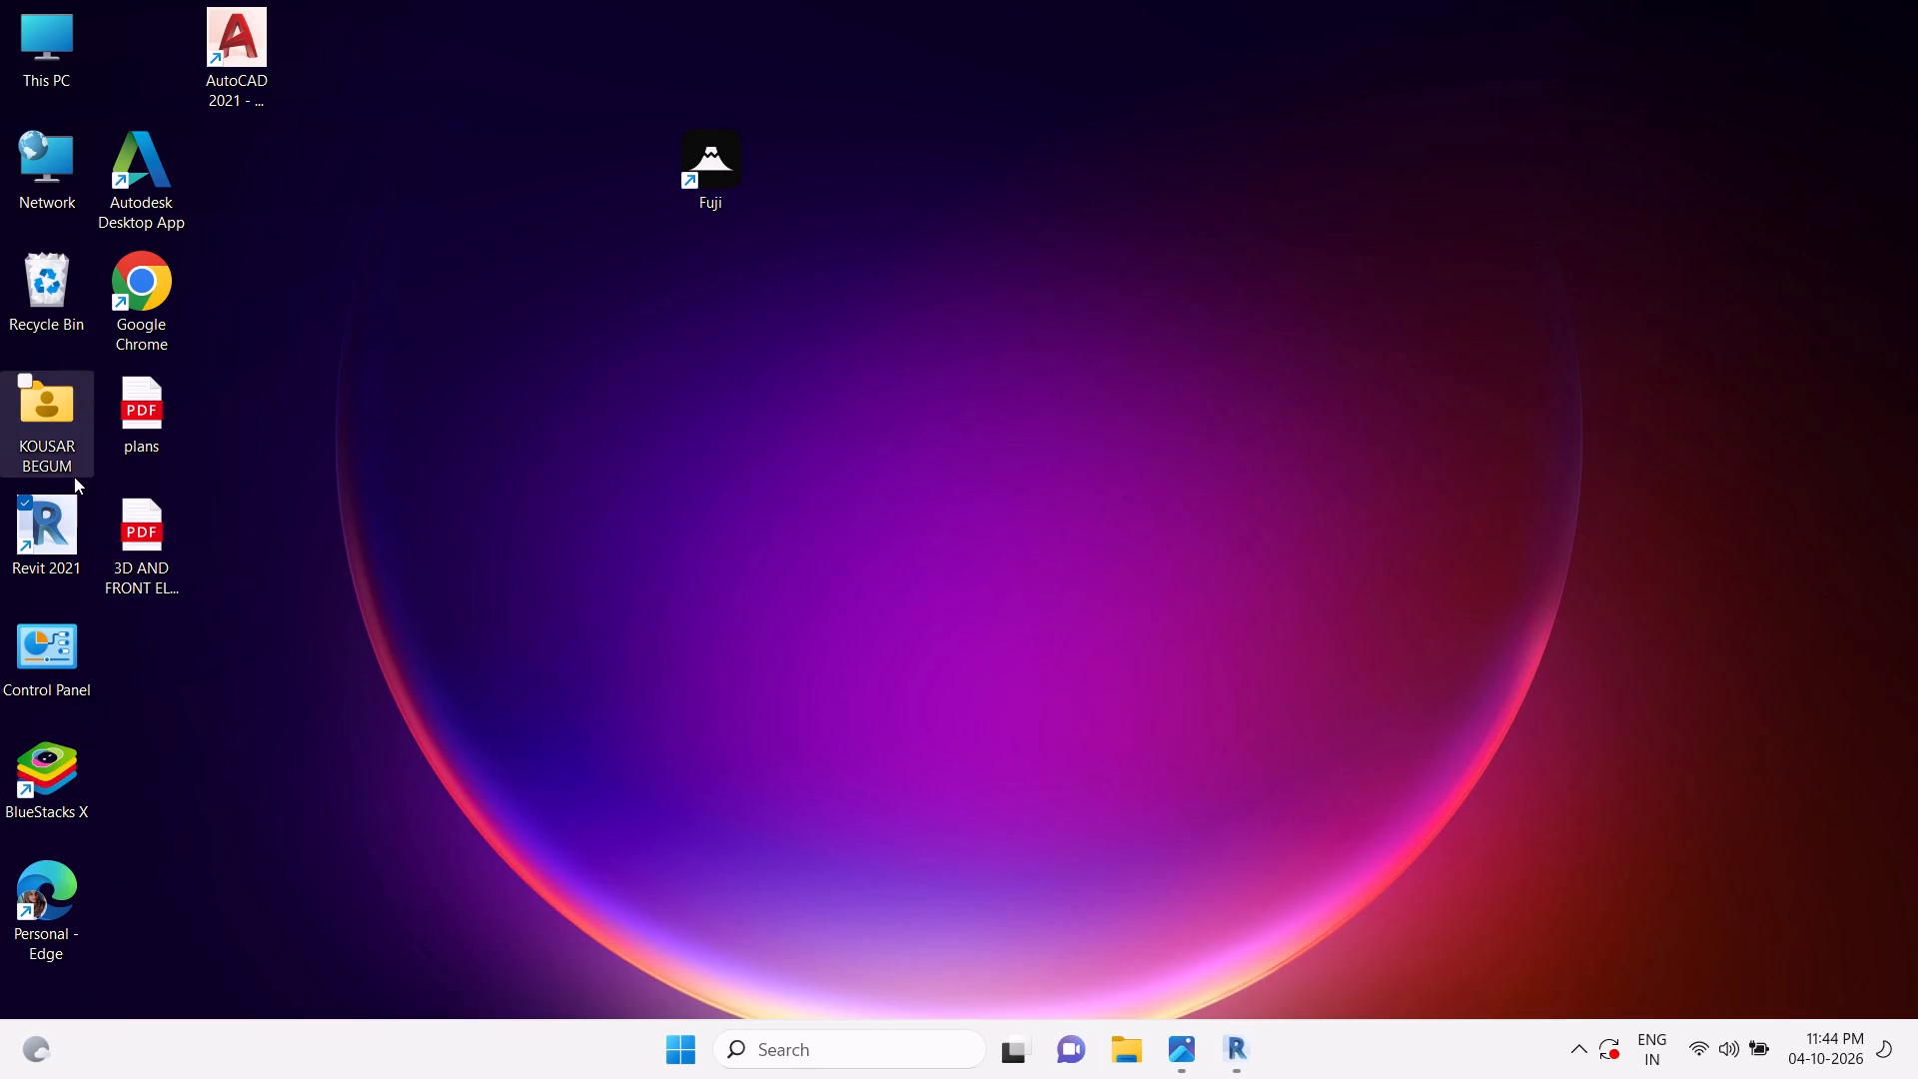
pyautogui.click(1120, 1059)
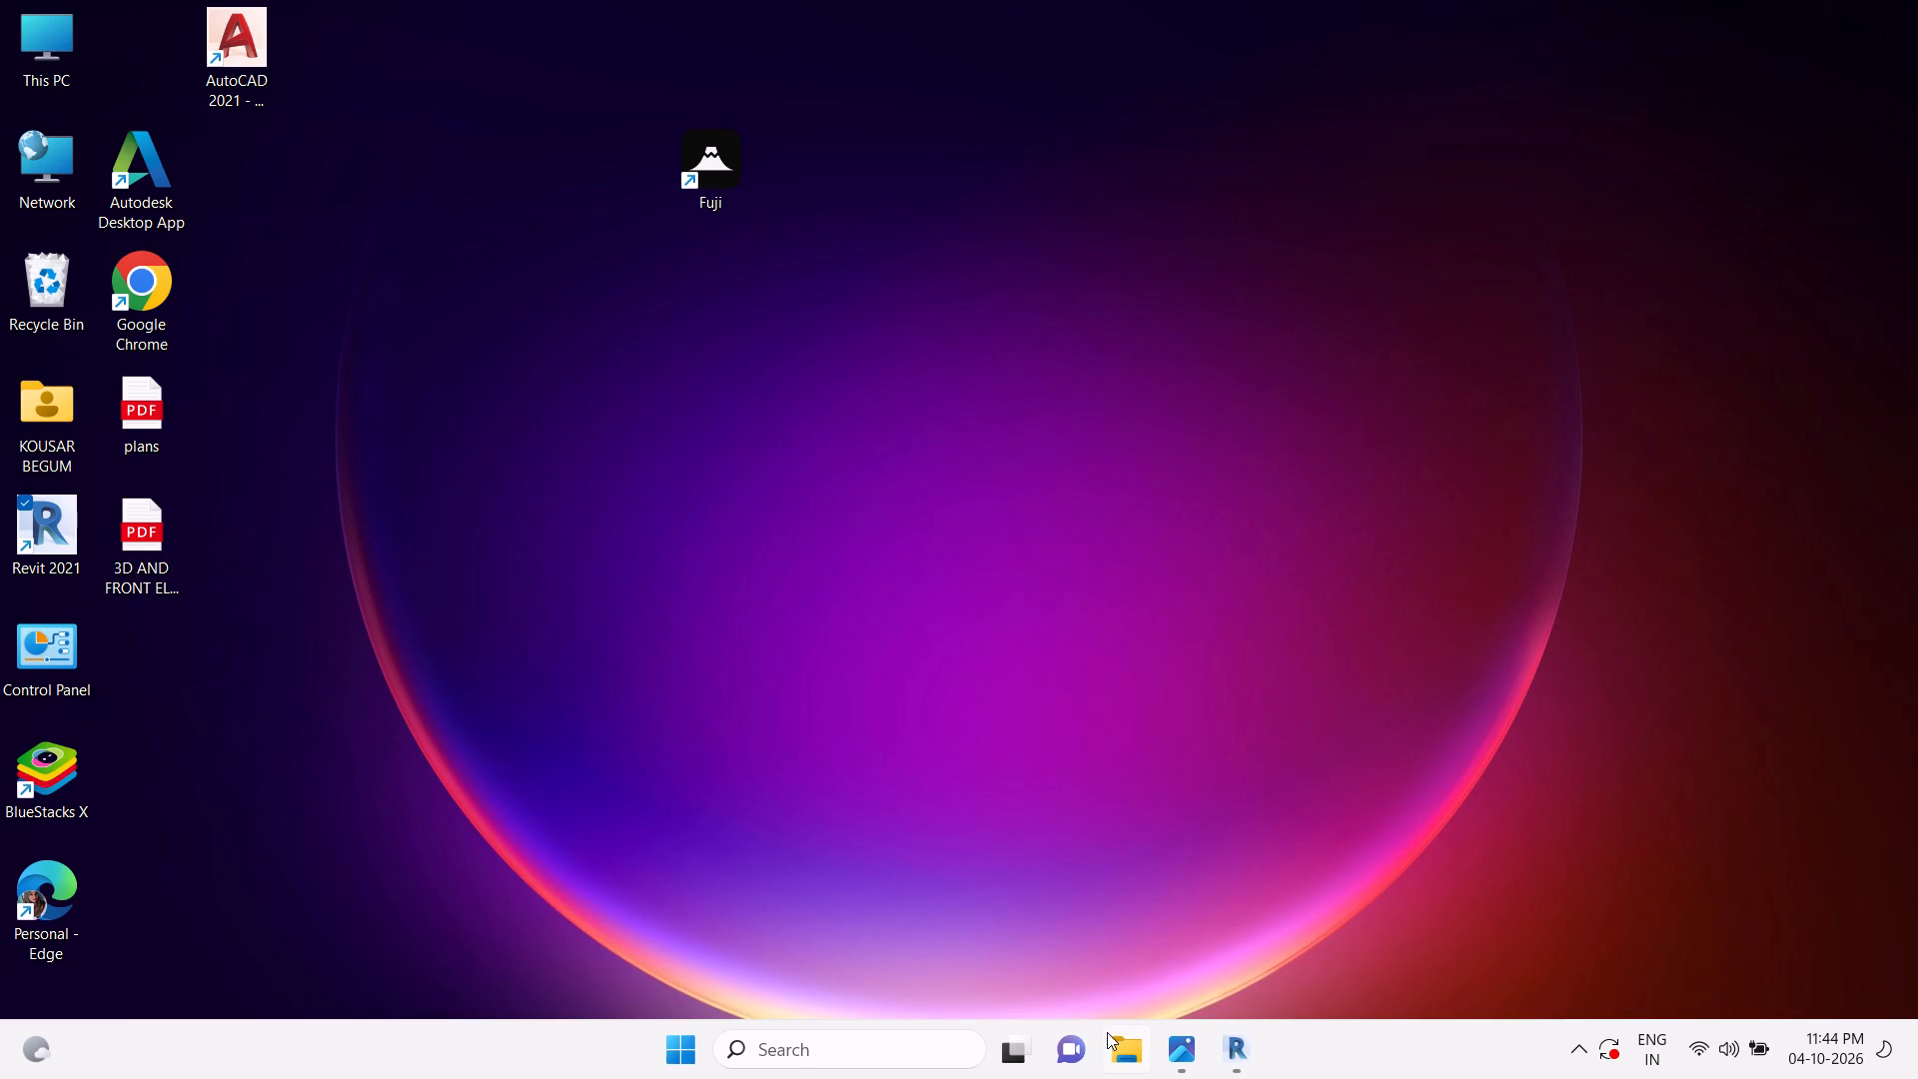
pyautogui.click(1133, 22)
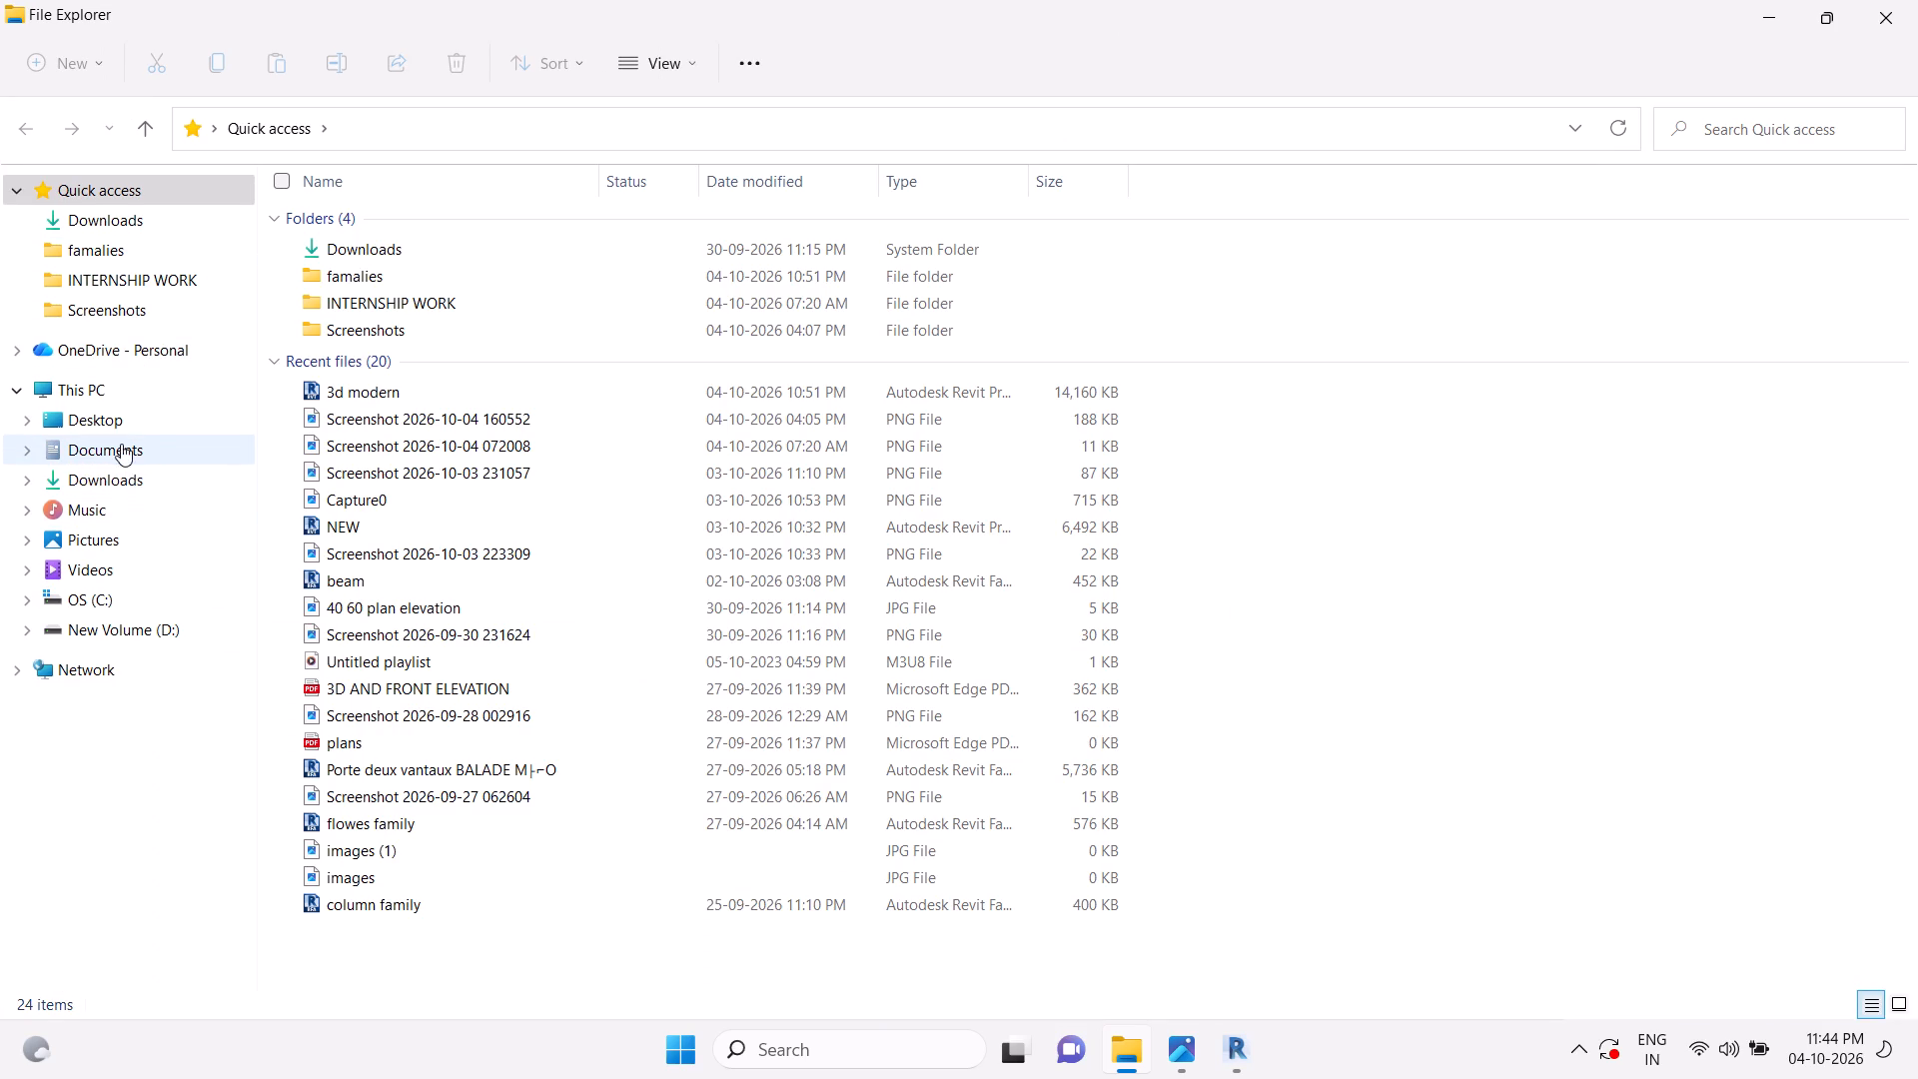
pyautogui.doubleClick(95, 543)
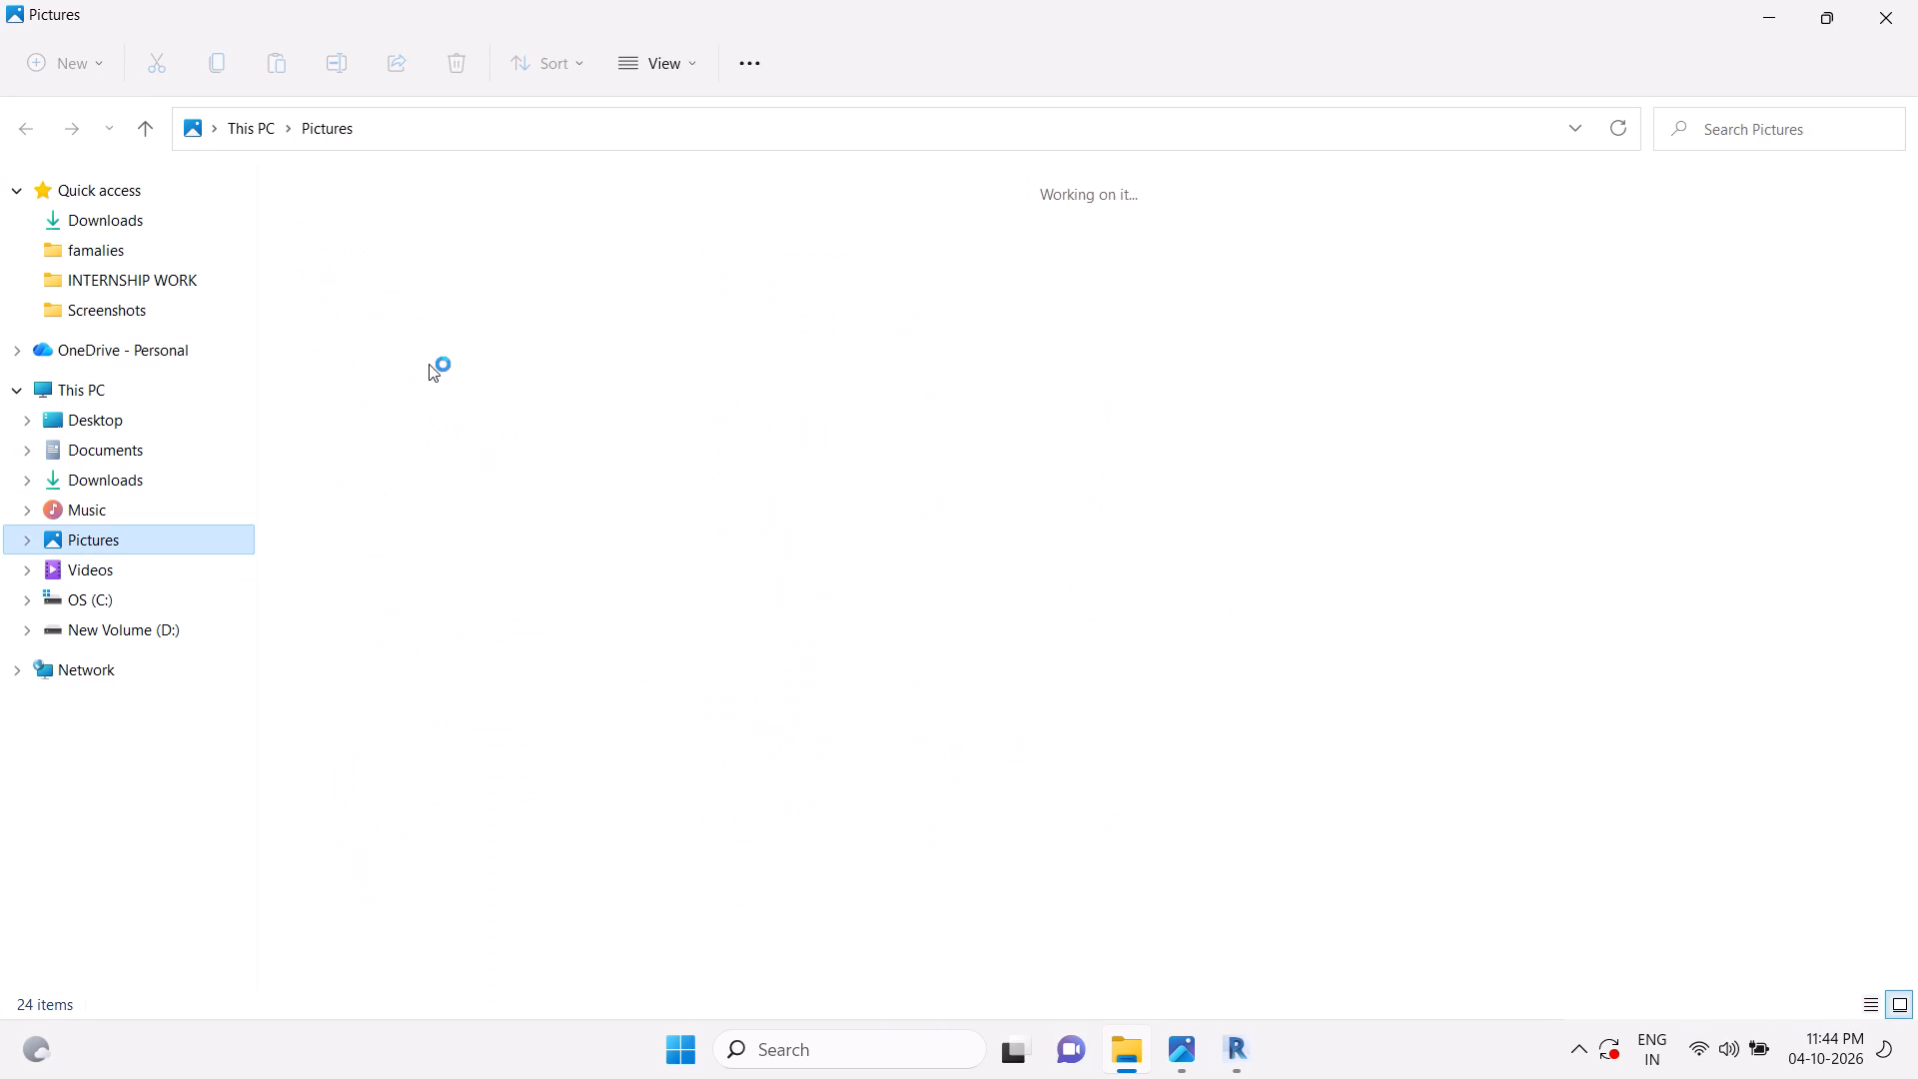
pyautogui.doubleClick(506, 266)
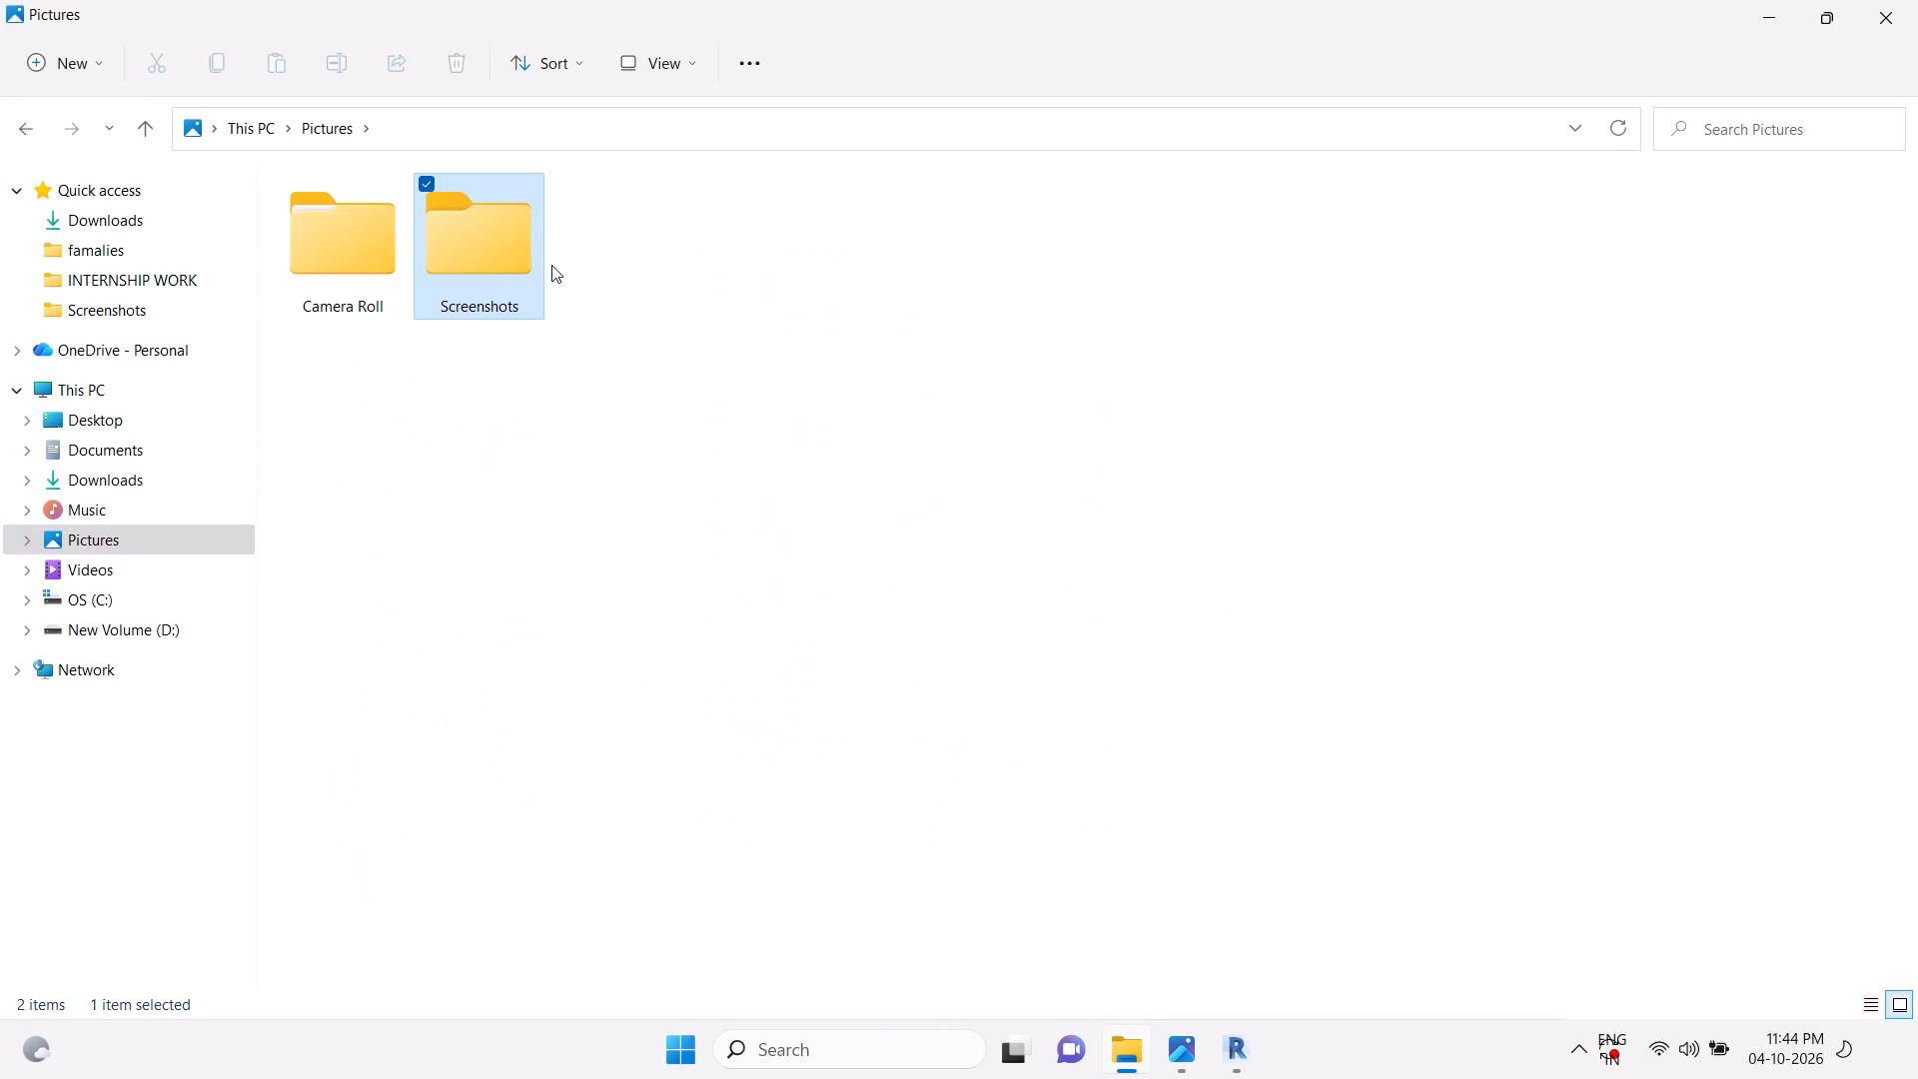
pyautogui.scroll(-1, 1024, 405)
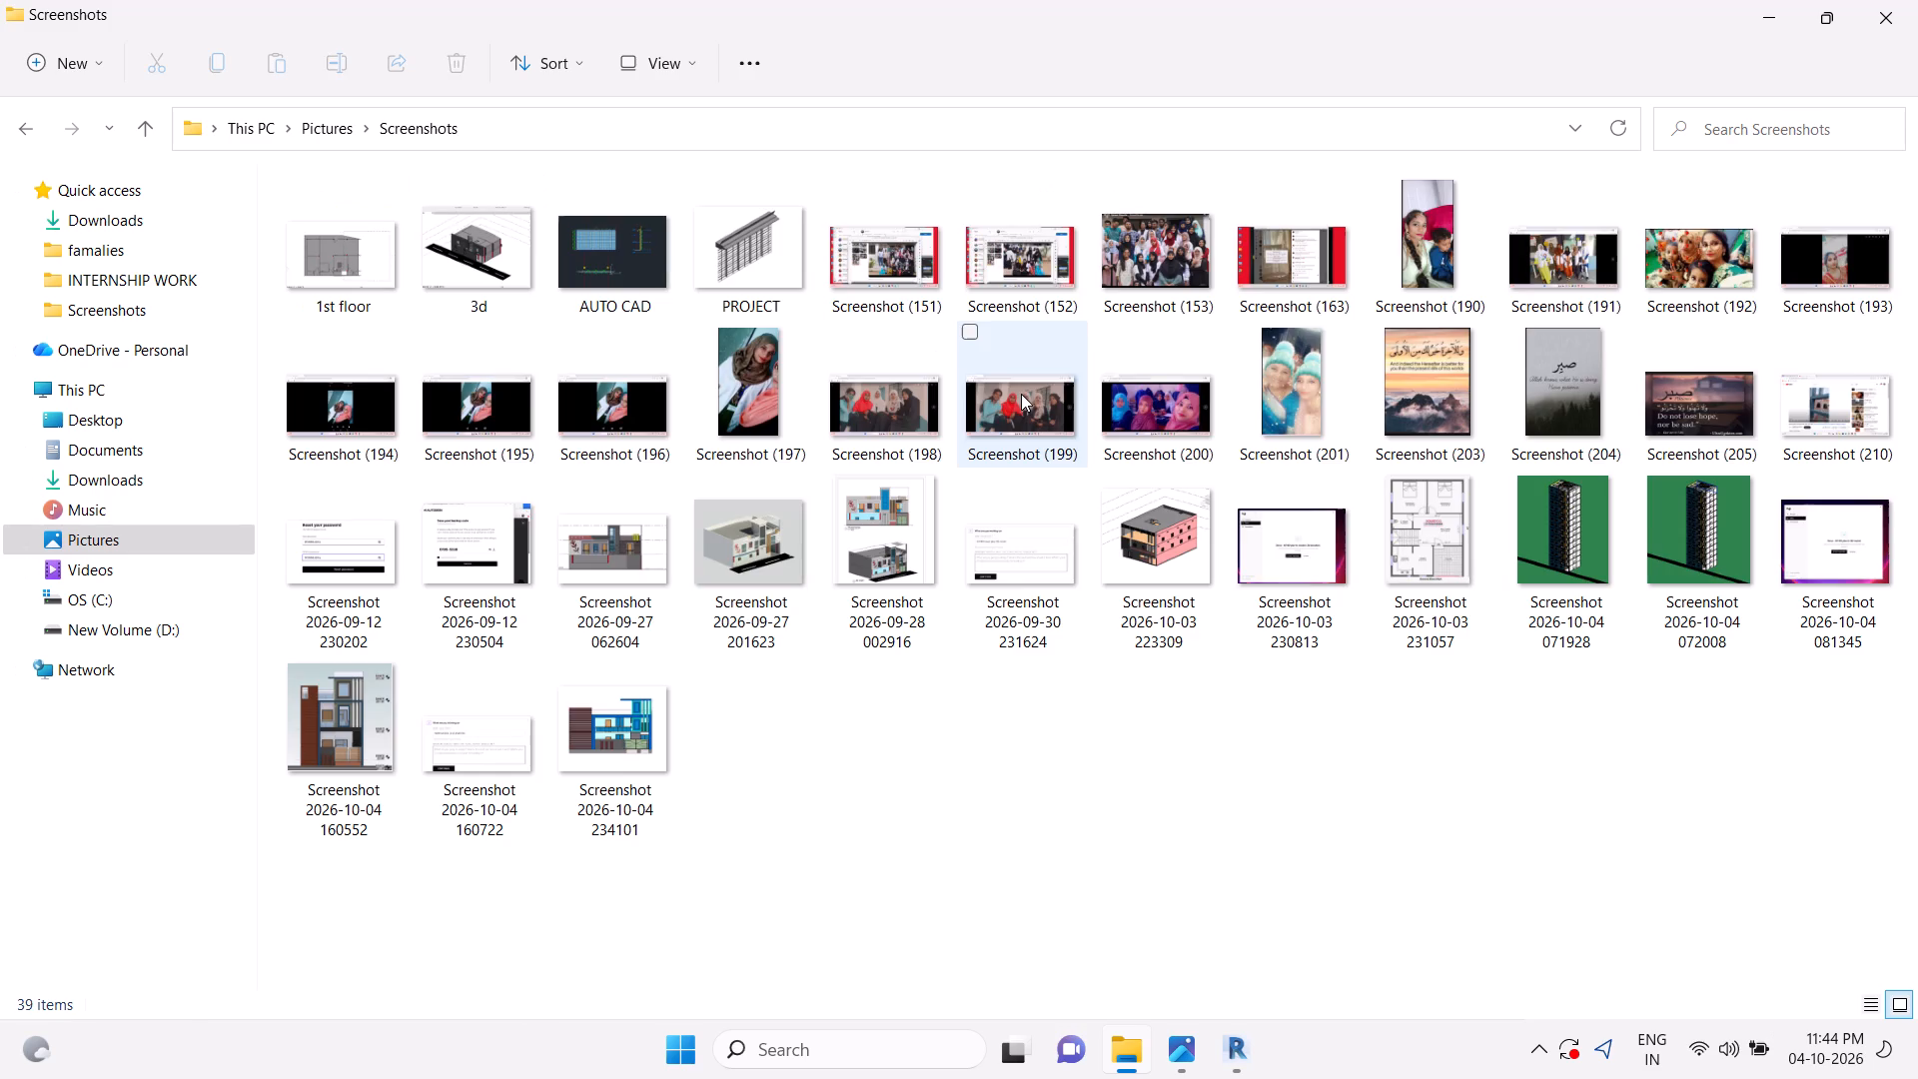
pyautogui.scroll(-2, 1084, 463)
pyautogui.rightClick(626, 745)
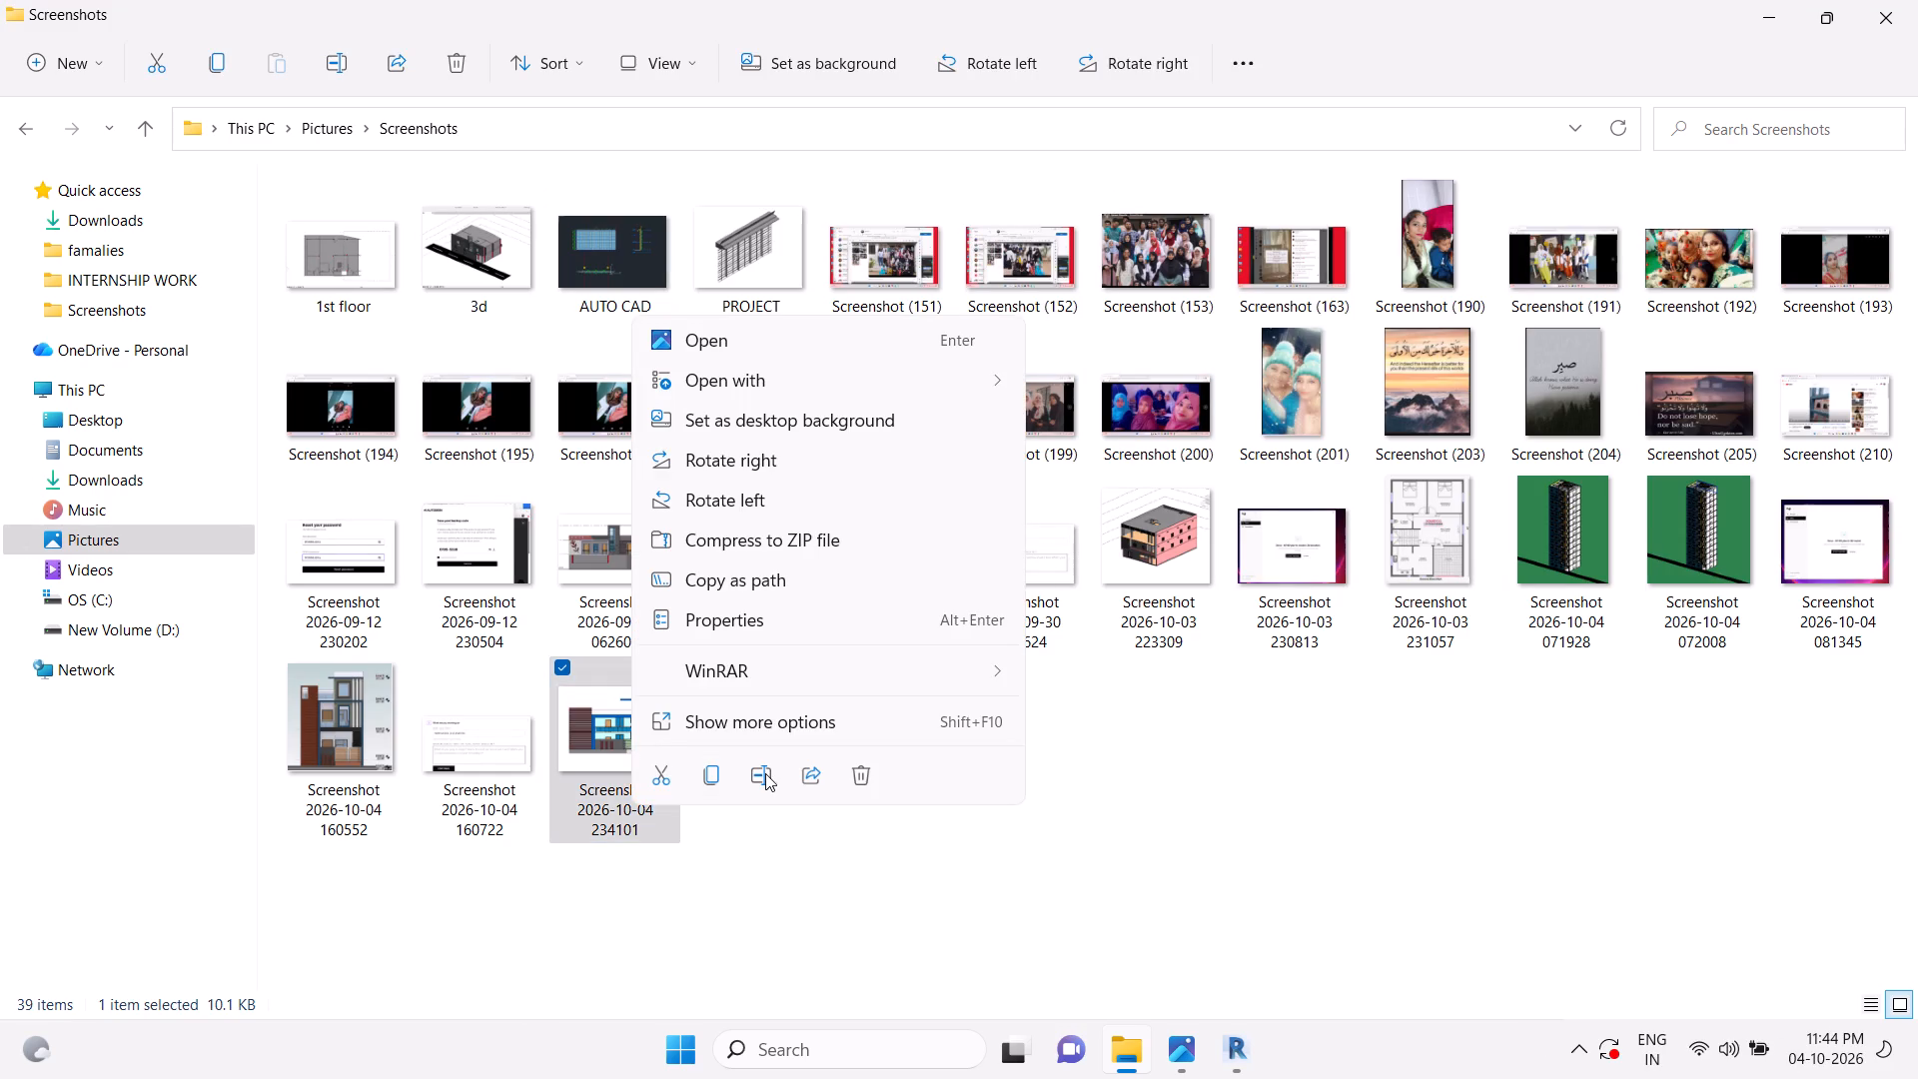
pyautogui.click(775, 776)
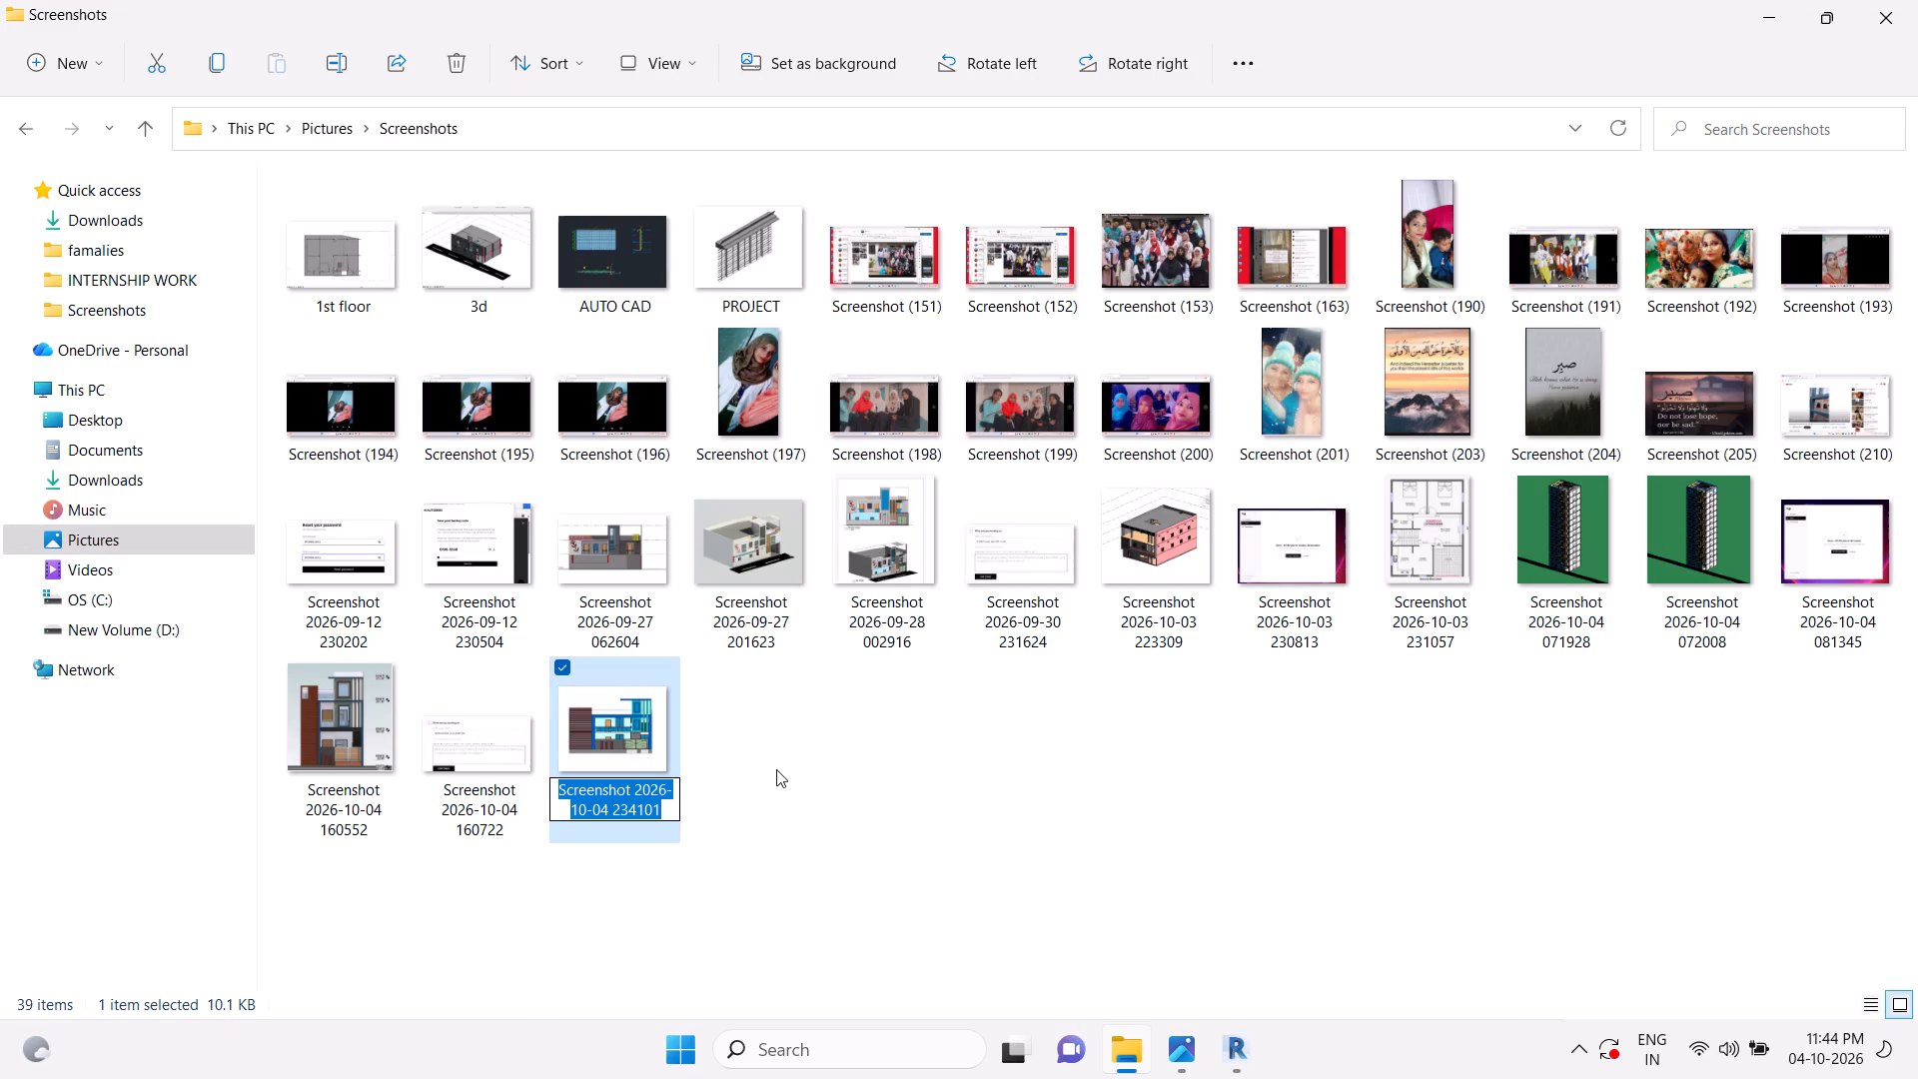
pyautogui.write('3d')
pyautogui.press('space')
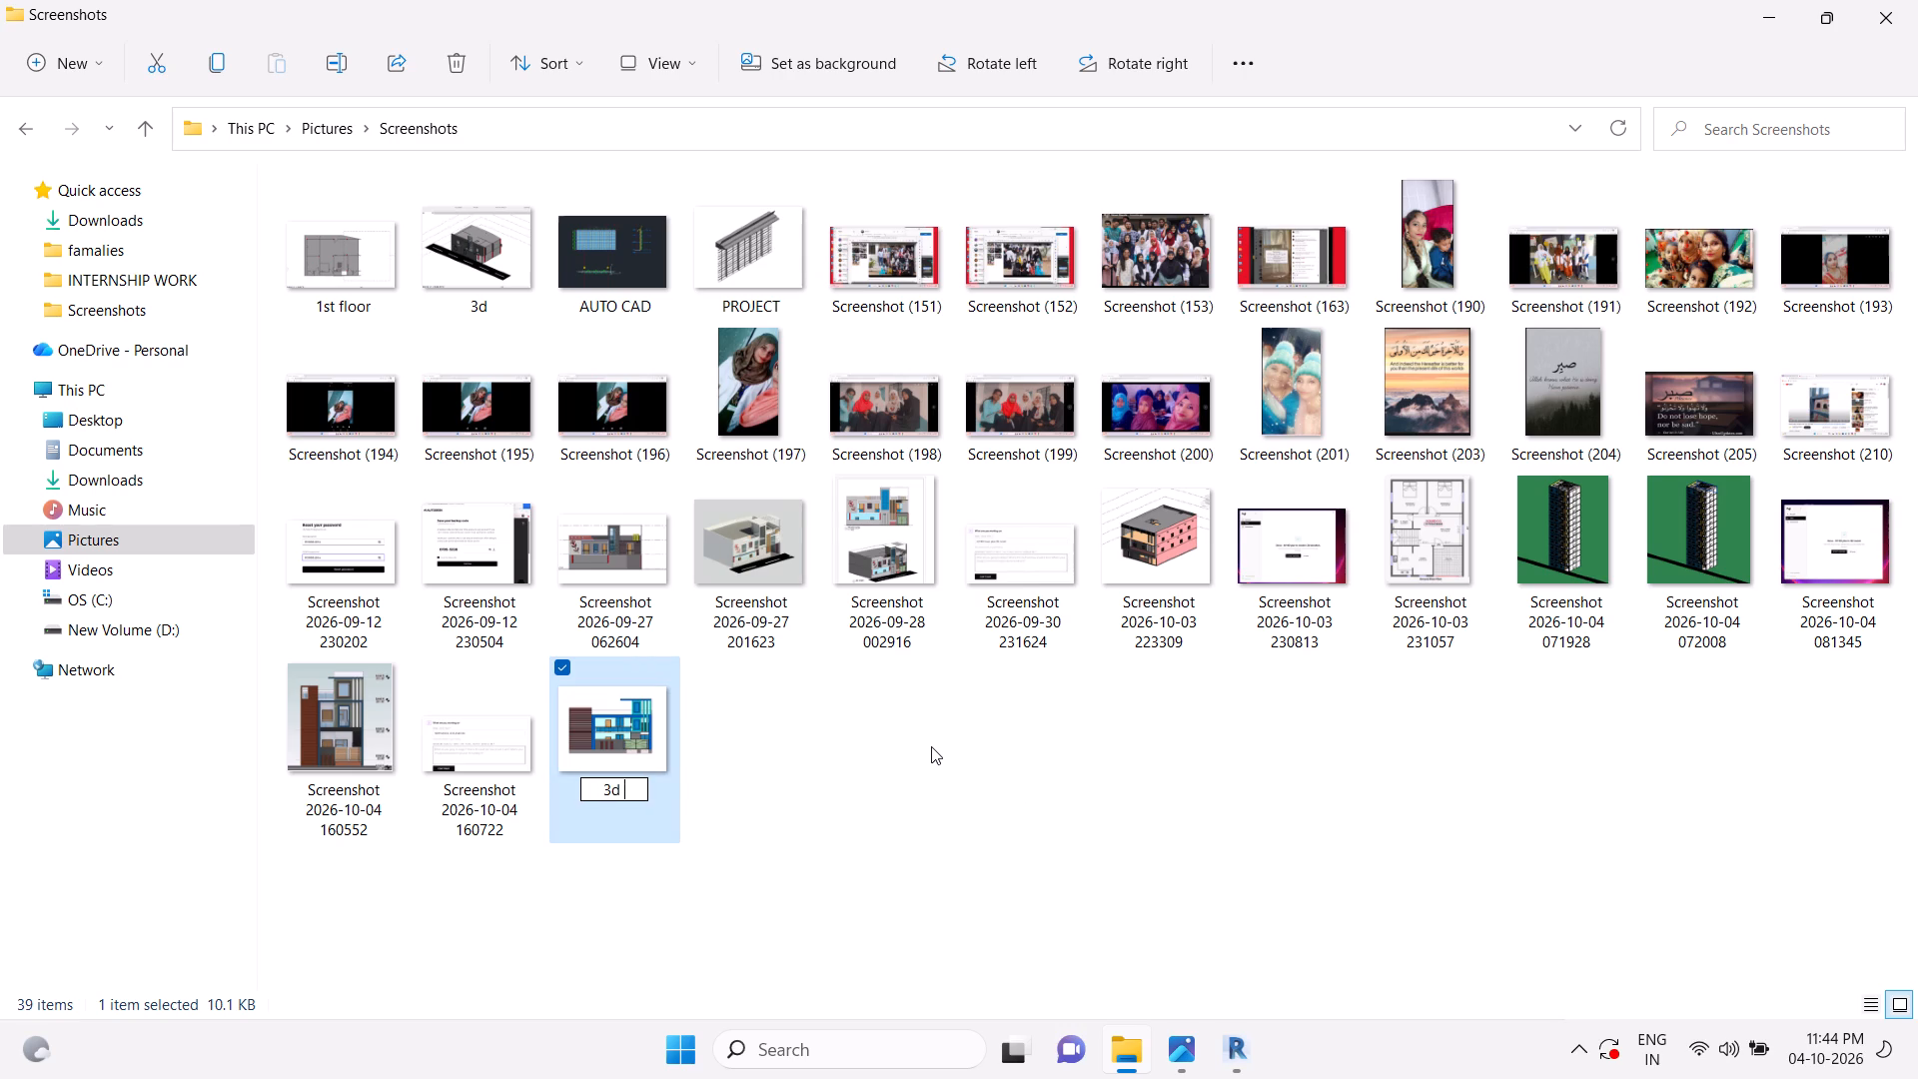
pyautogui.write('modern')
pyautogui.press('space')
pyautogui.write('elevation')
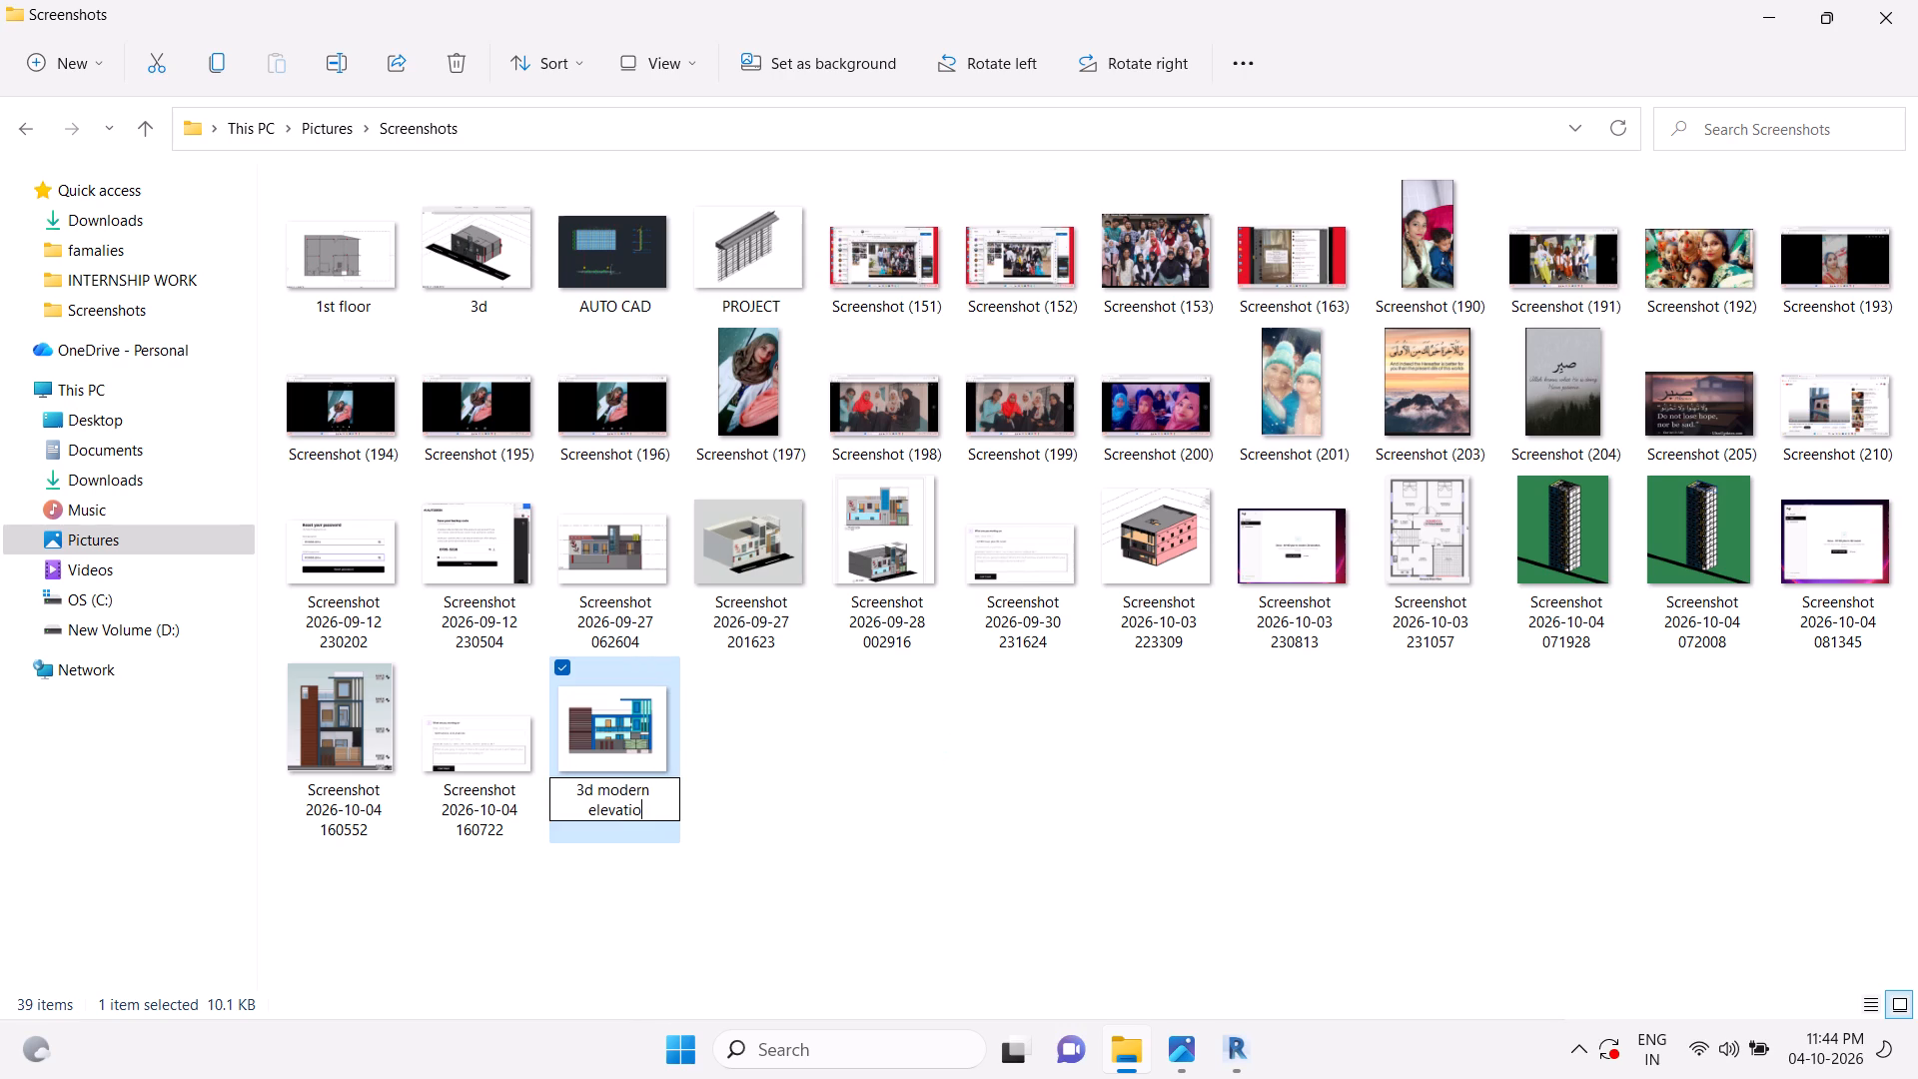
pyautogui.click(980, 846)
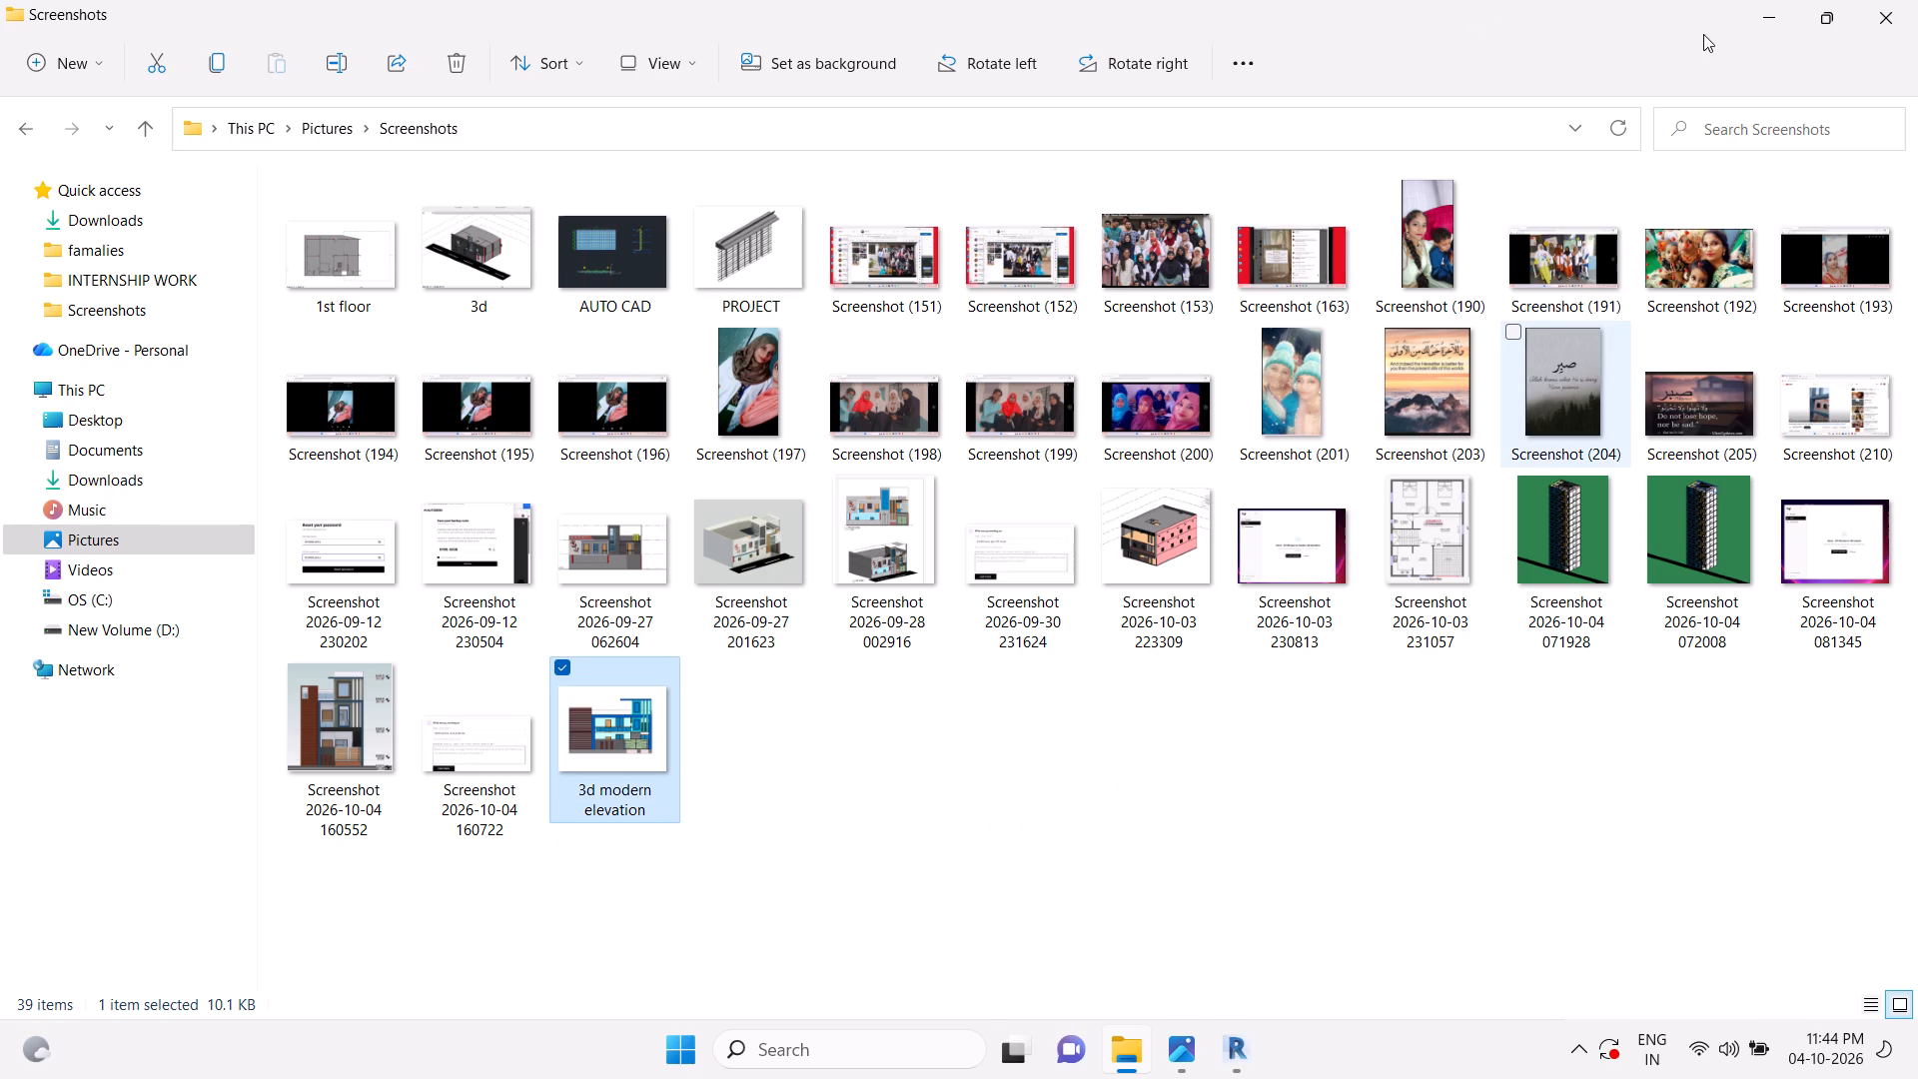
# Minimise File Explorer and launch Fuji from its desktop shortcut.
pyautogui.click(1779, 19)
pyautogui.rightClick(736, 187)
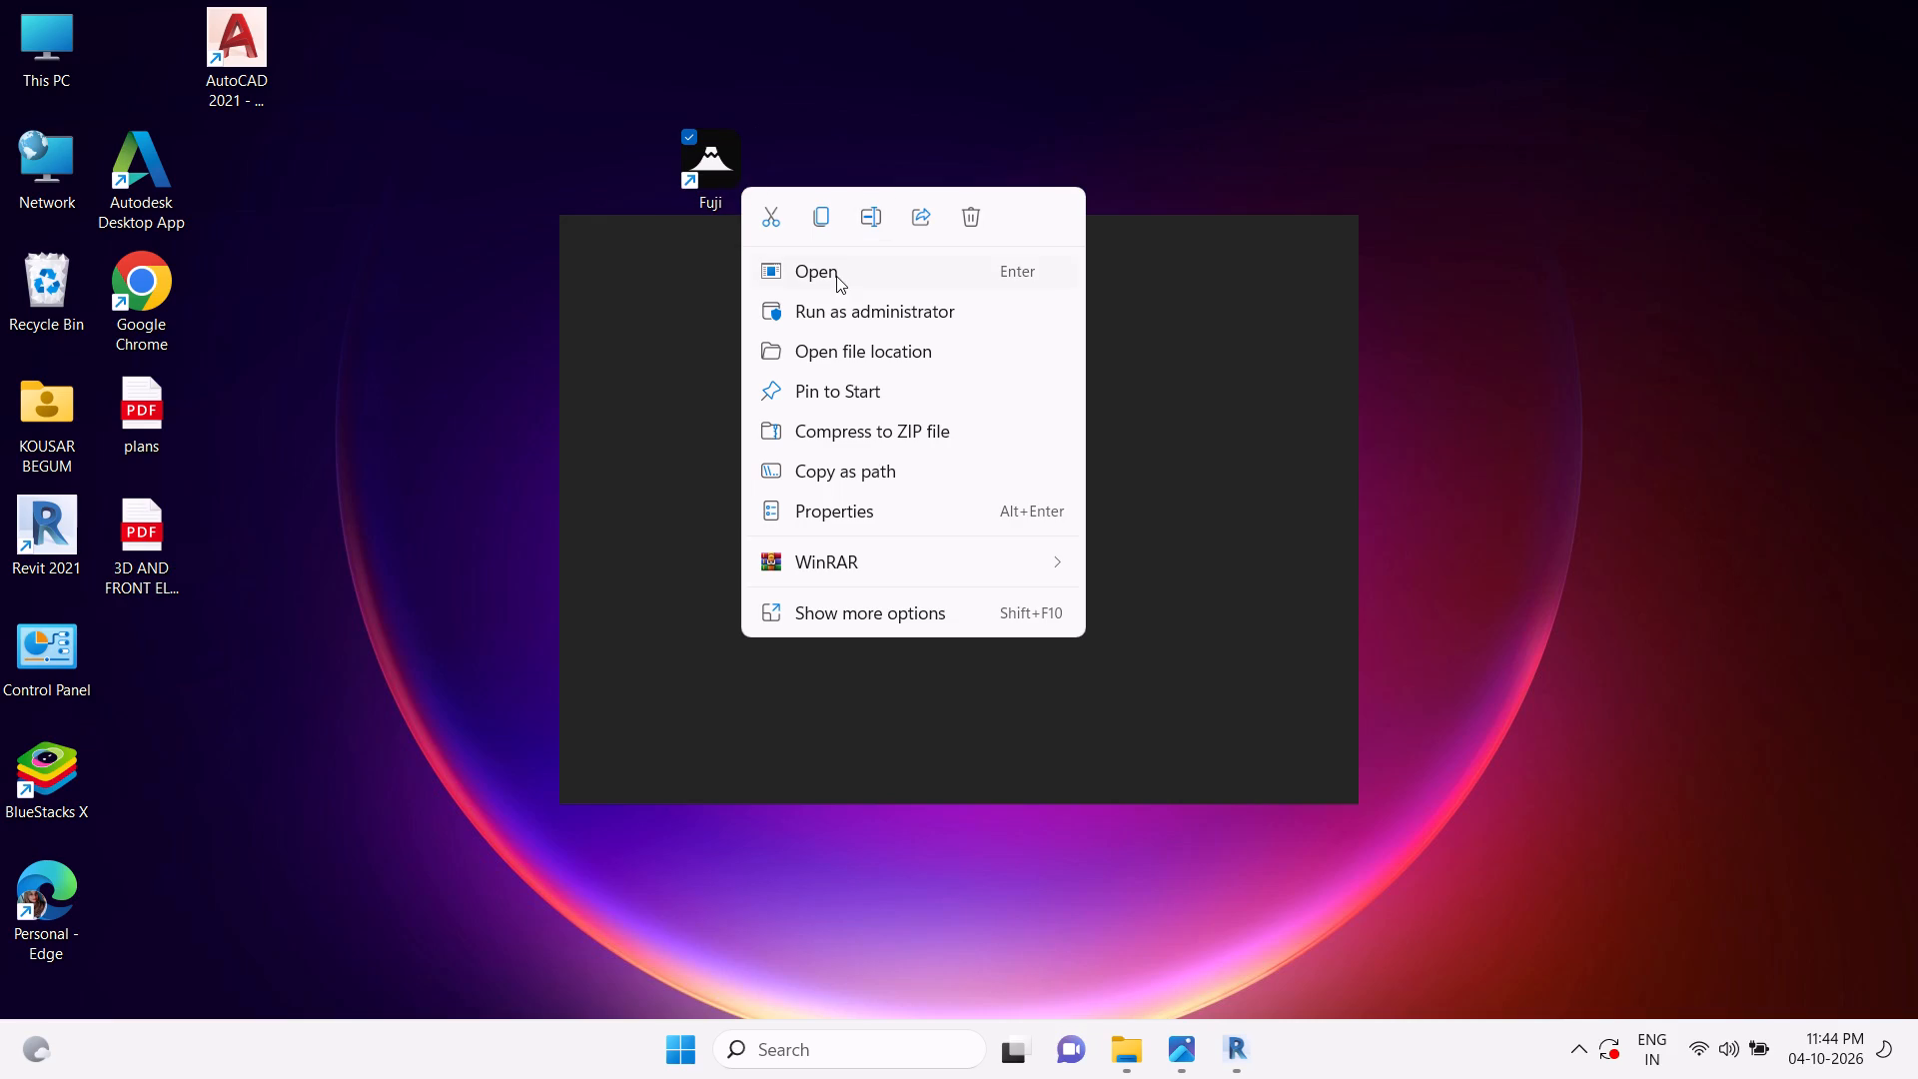
pyautogui.click(836, 276)
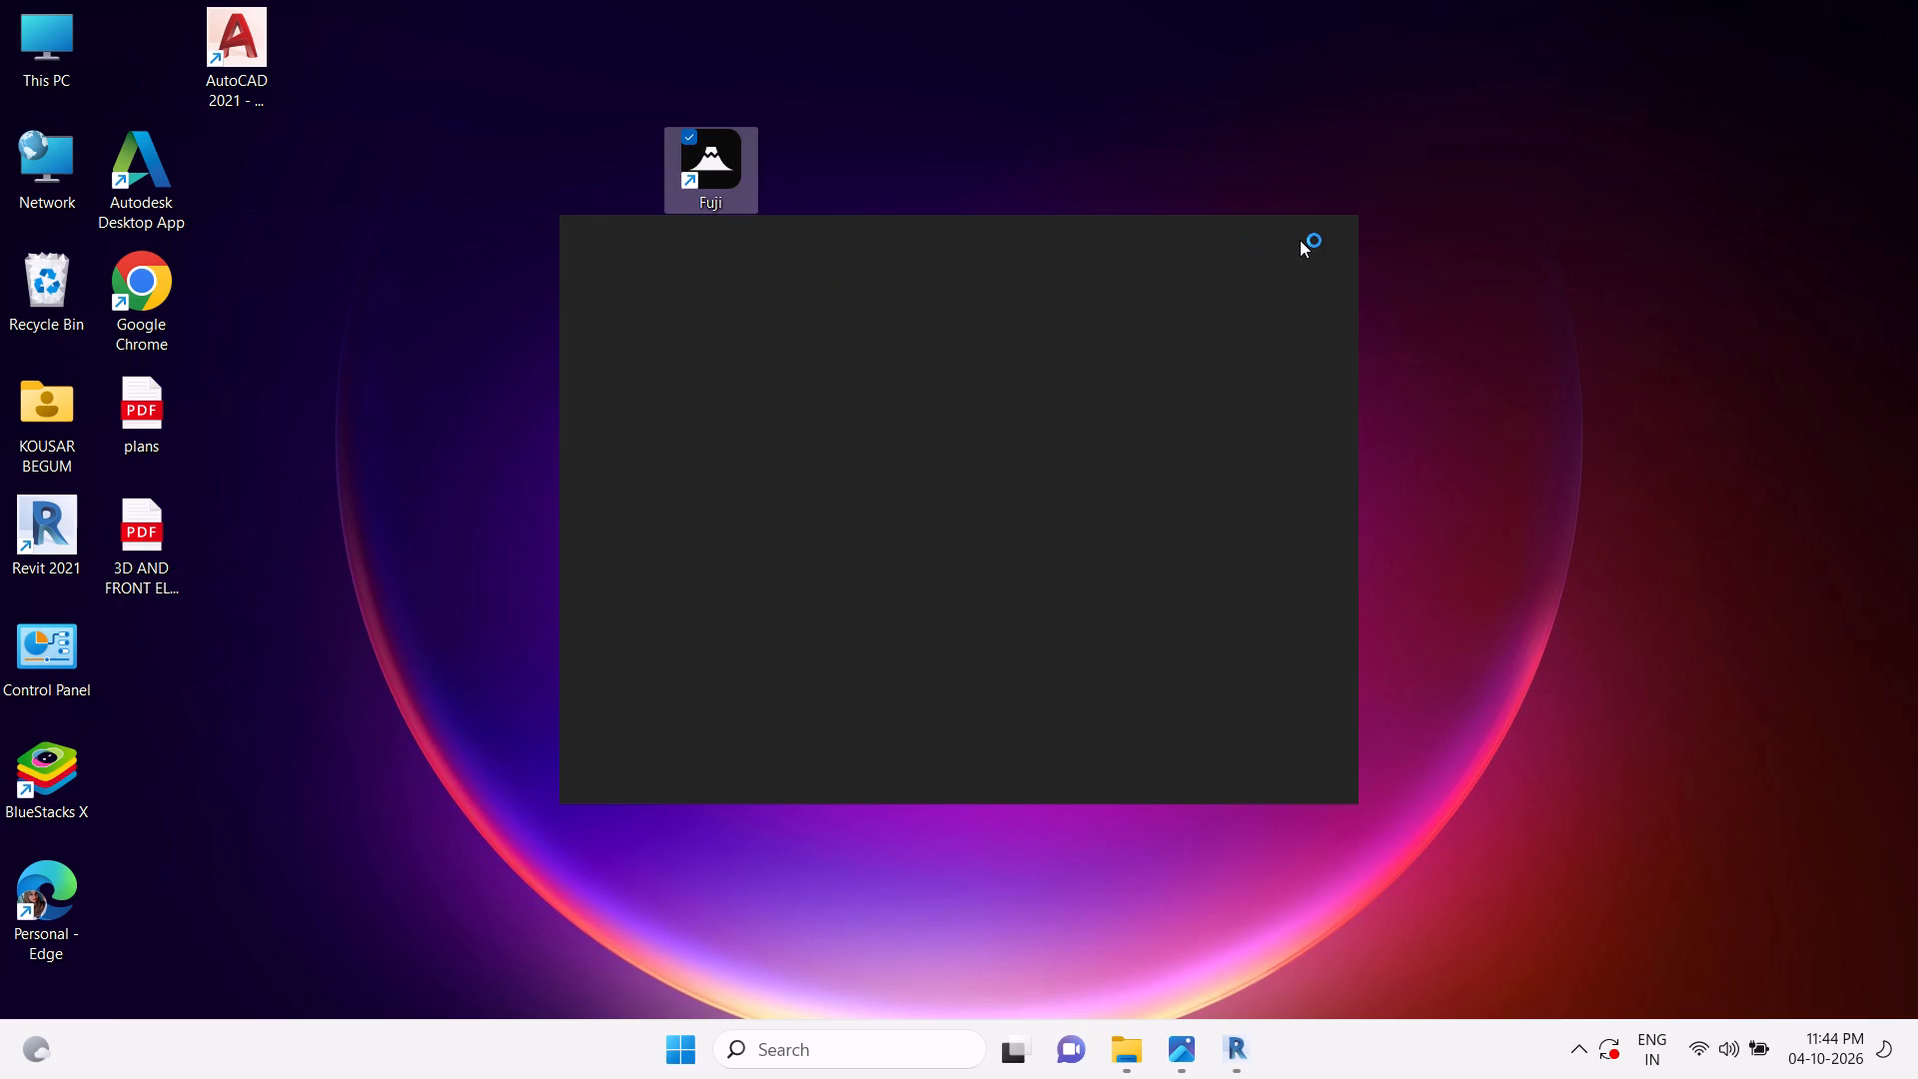